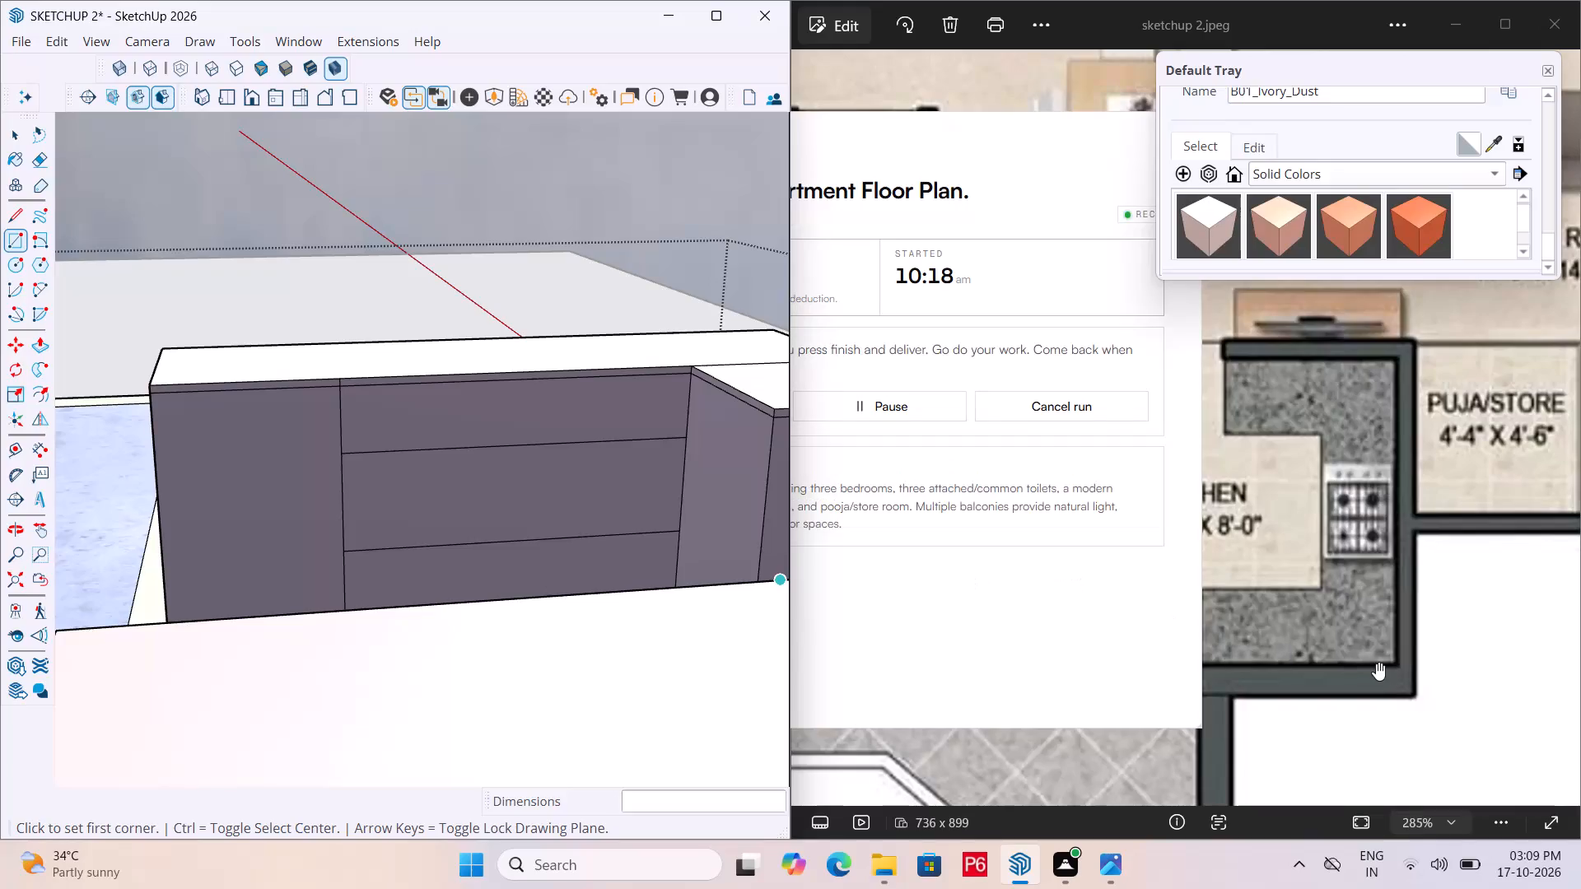
# Draw a handle rectangle about 5 15/16" by 1" near the middle of the top drawer face on the L-shaped counter.
pyautogui.click(1368, 710)
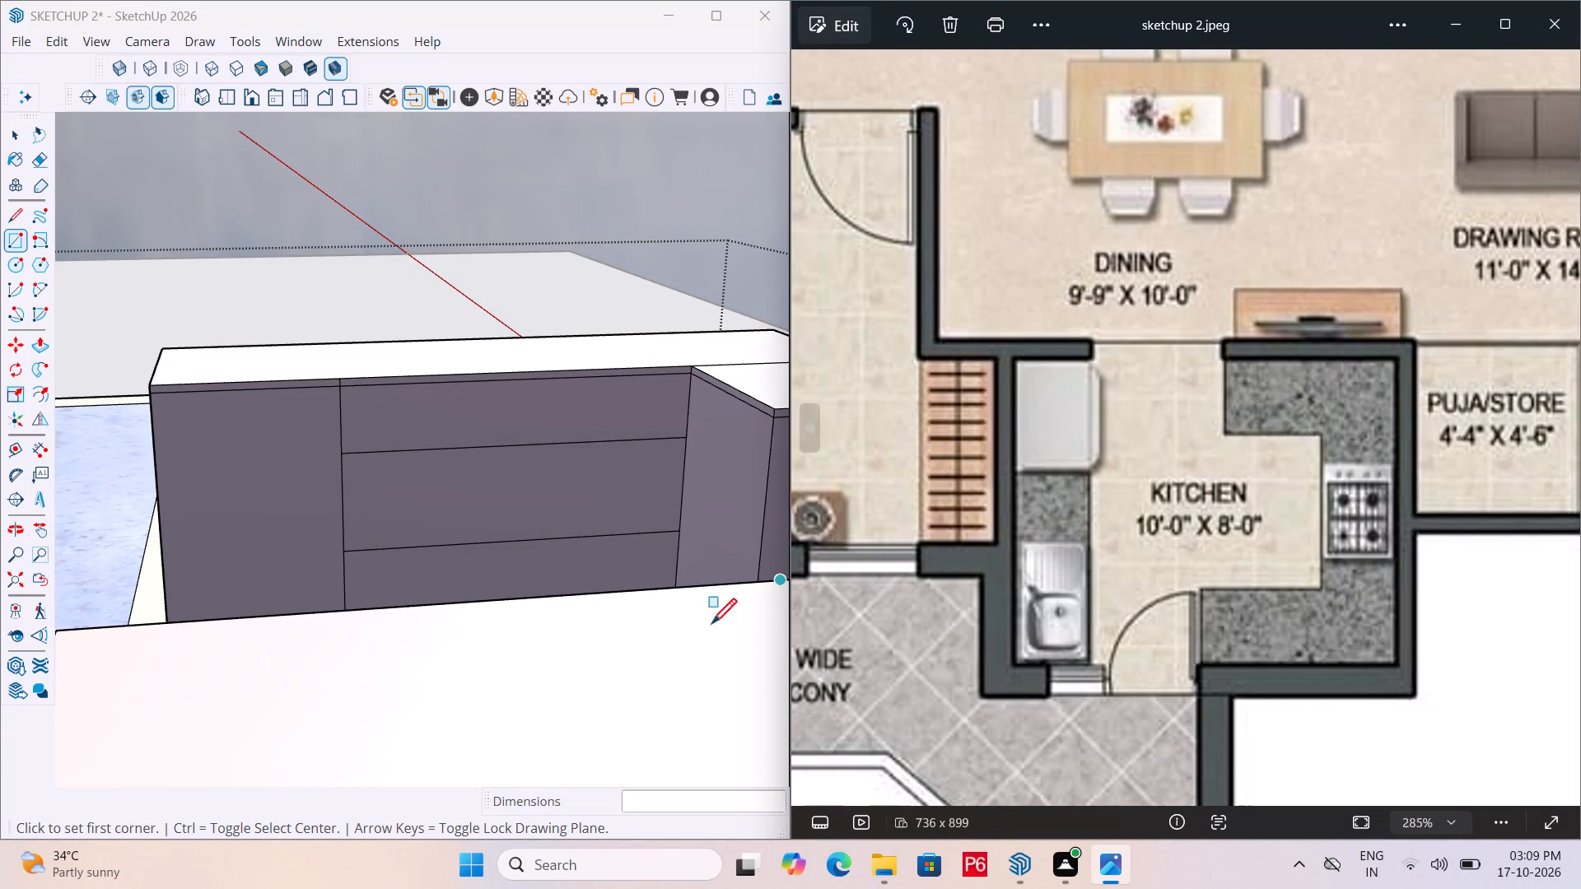
pyautogui.scroll(-6, 453, 484)
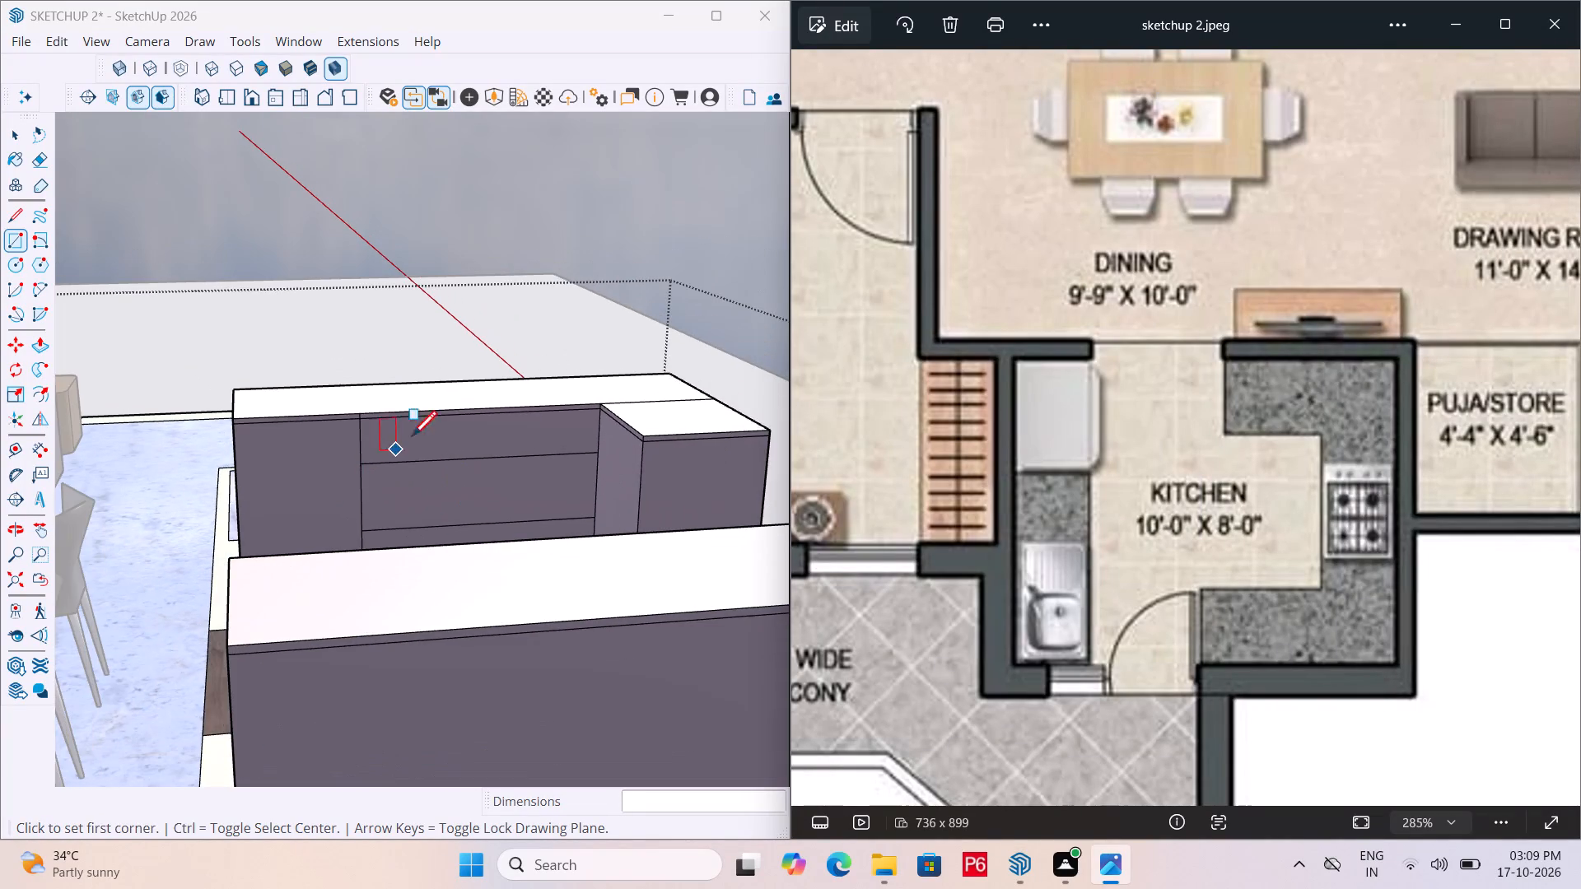
pyautogui.scroll(3, 618, 393)
pyautogui.scroll(4, 169, 552)
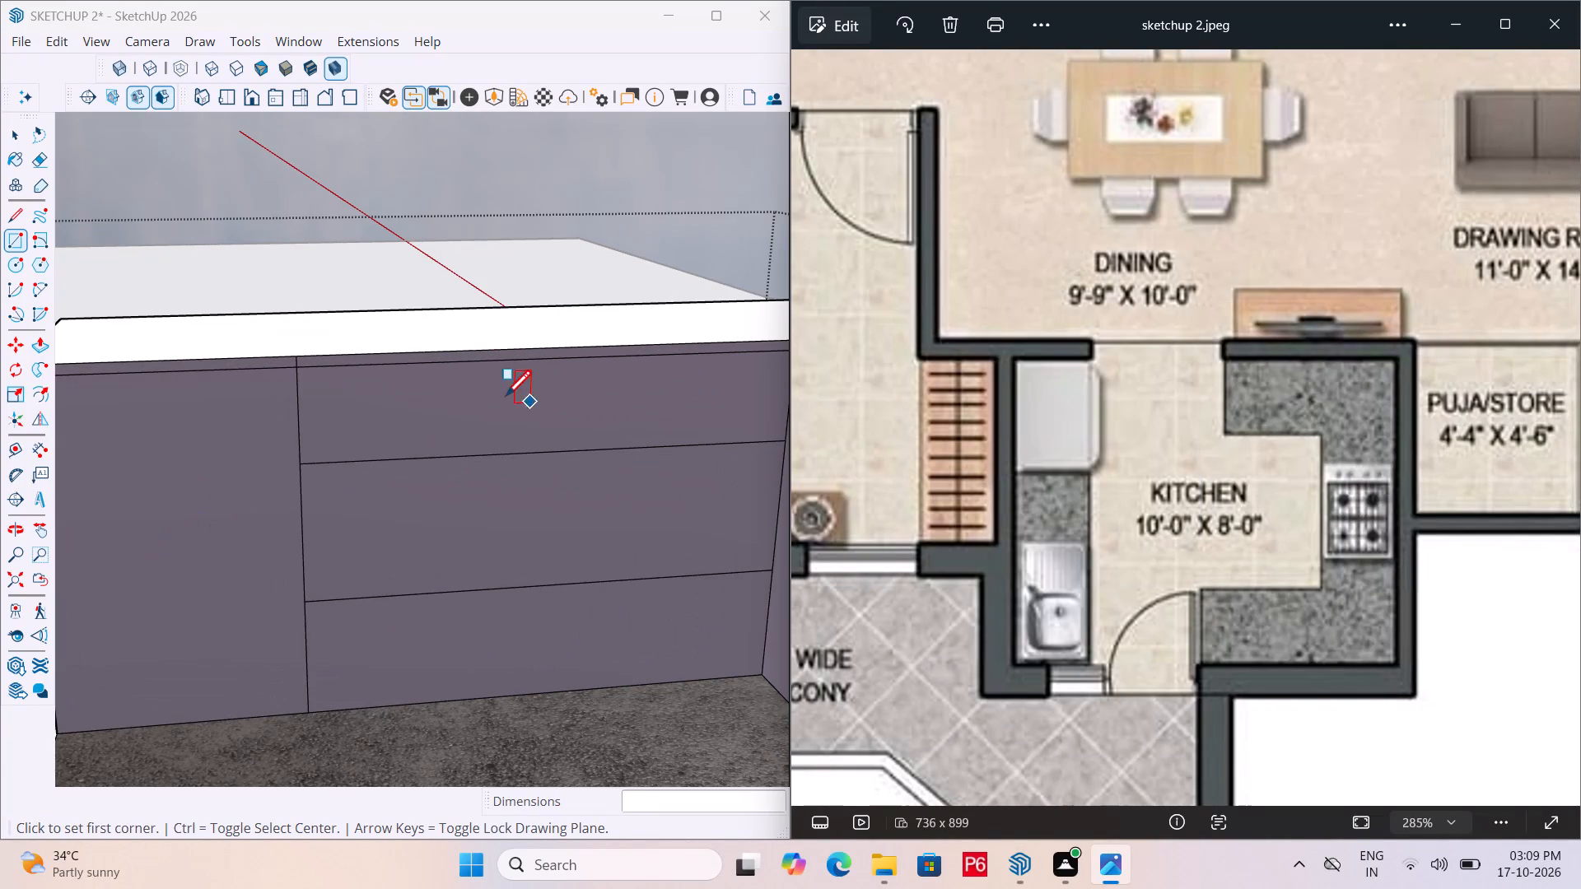
pyautogui.moveTo(544, 366); pyautogui.dragTo(470, 384, button='middle')
pyautogui.scroll(-7, 0, 494)
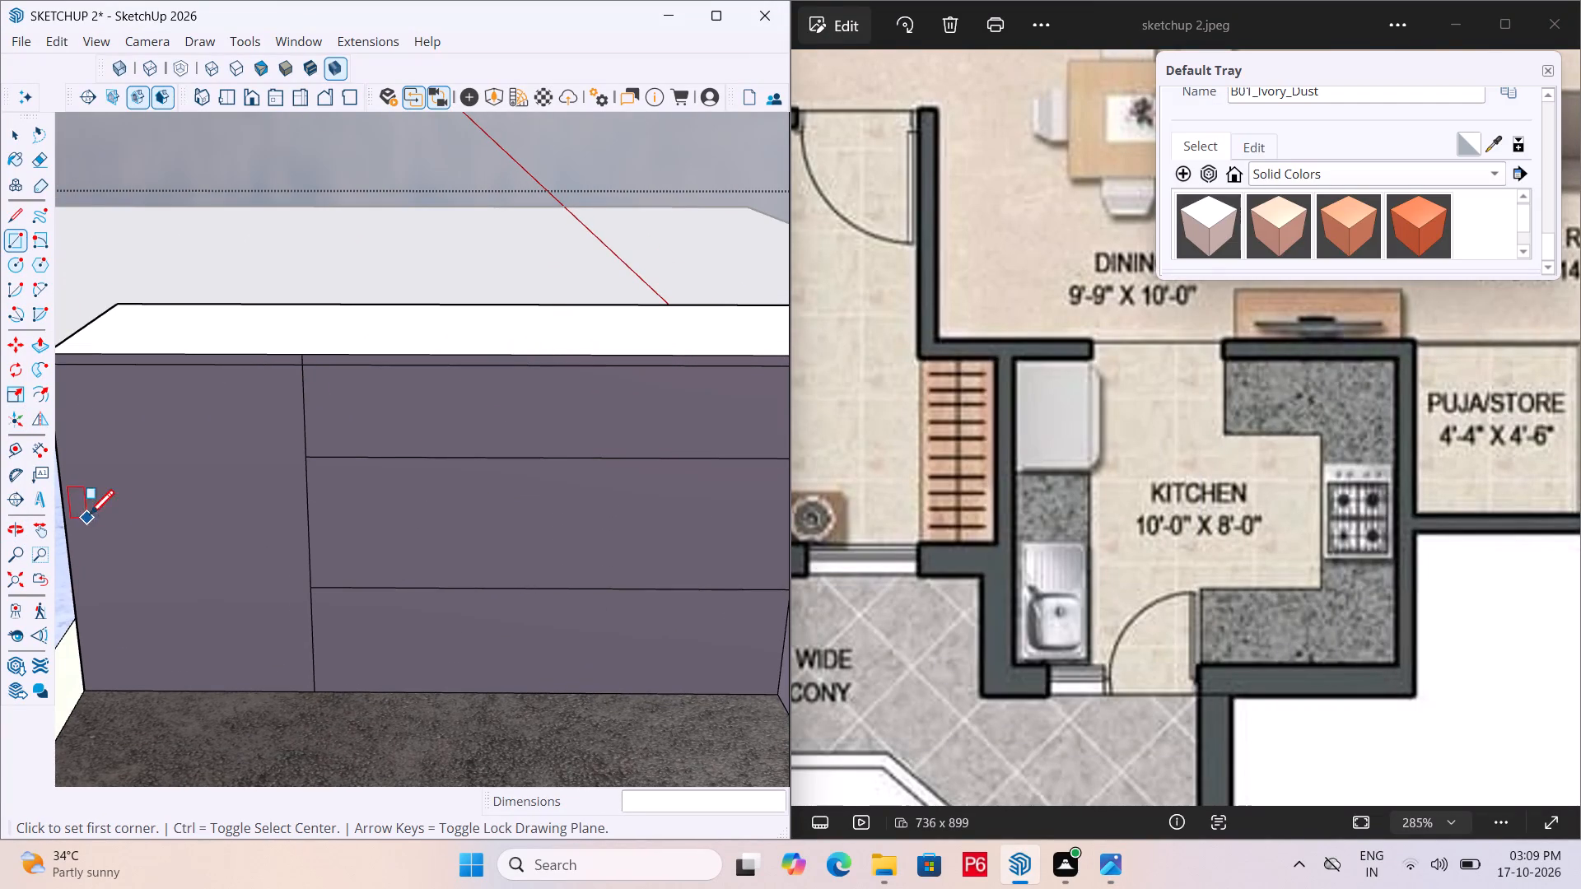
pyautogui.scroll(-4, 89, 518)
pyautogui.moveTo(341, 547); pyautogui.dragTo(352, 560, button='middle')
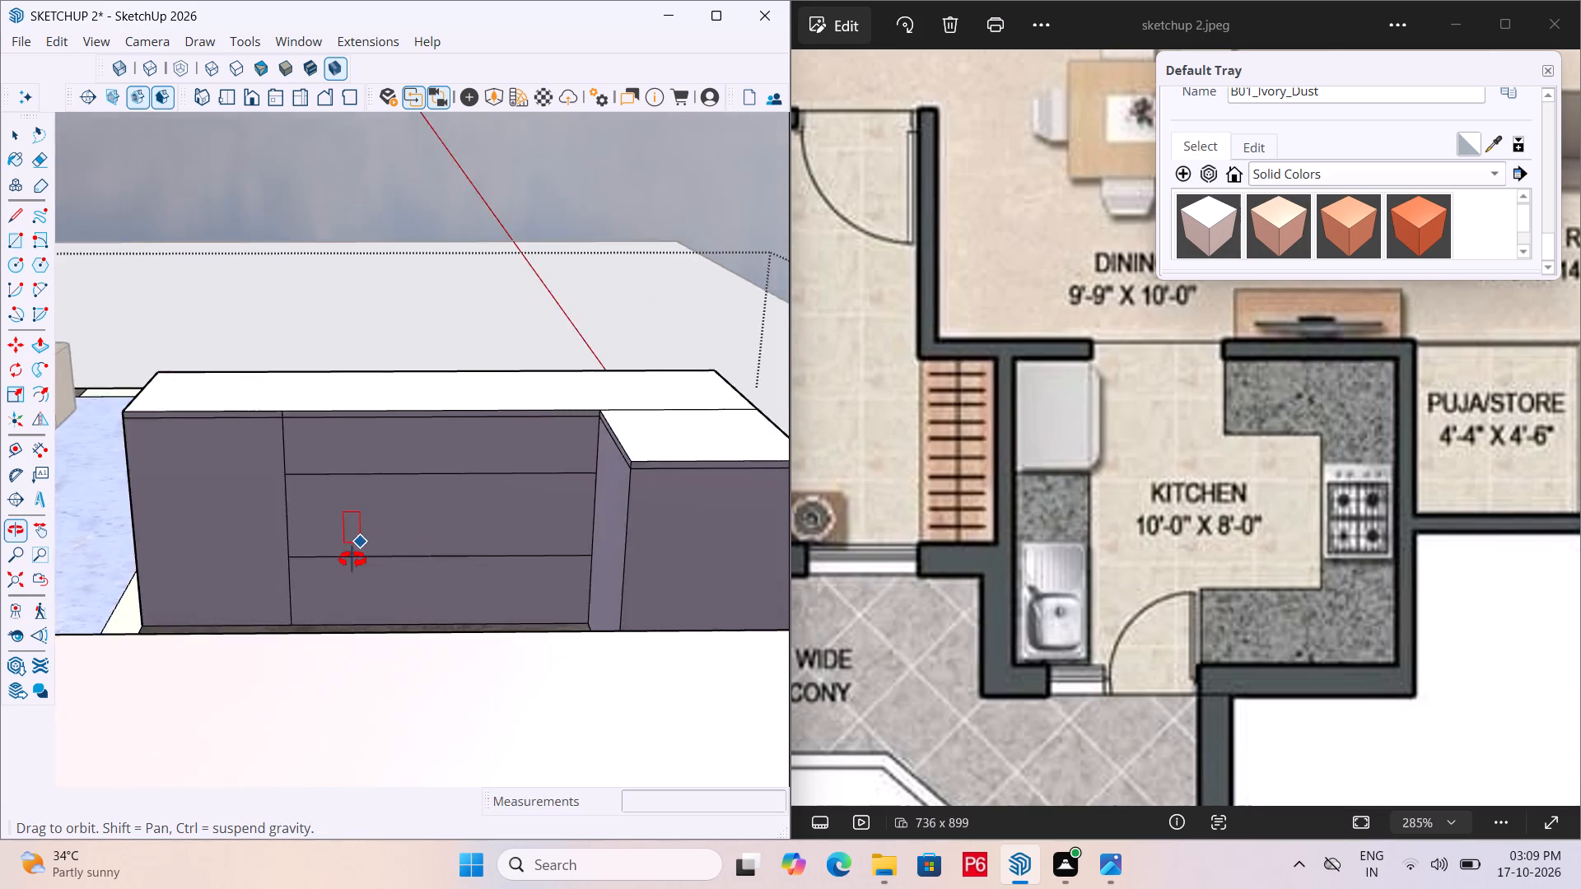
pyautogui.moveTo(352, 560); pyautogui.dragTo(436, 561, button='middle')
pyautogui.scroll(-6, 64, 510)
pyautogui.scroll(-3, 263, 524)
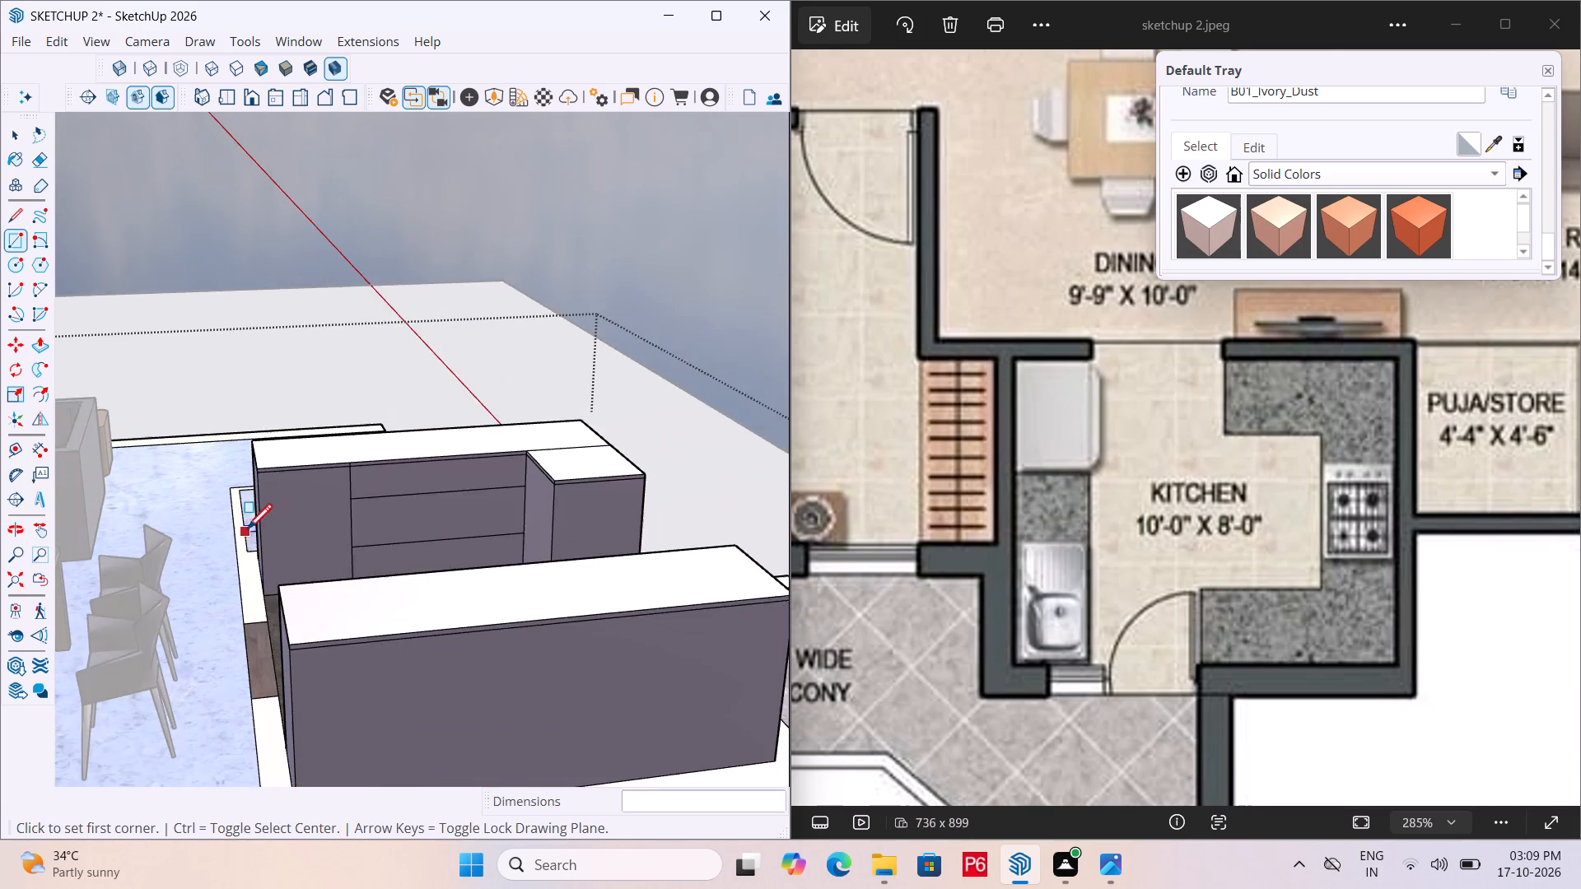
pyautogui.scroll(-2, 247, 532)
pyautogui.moveTo(342, 544); pyautogui.dragTo(422, 617, button='middle')
pyautogui.scroll(11, 460, 486)
pyautogui.moveTo(388, 503); pyautogui.dragTo(385, 501, button='middle')
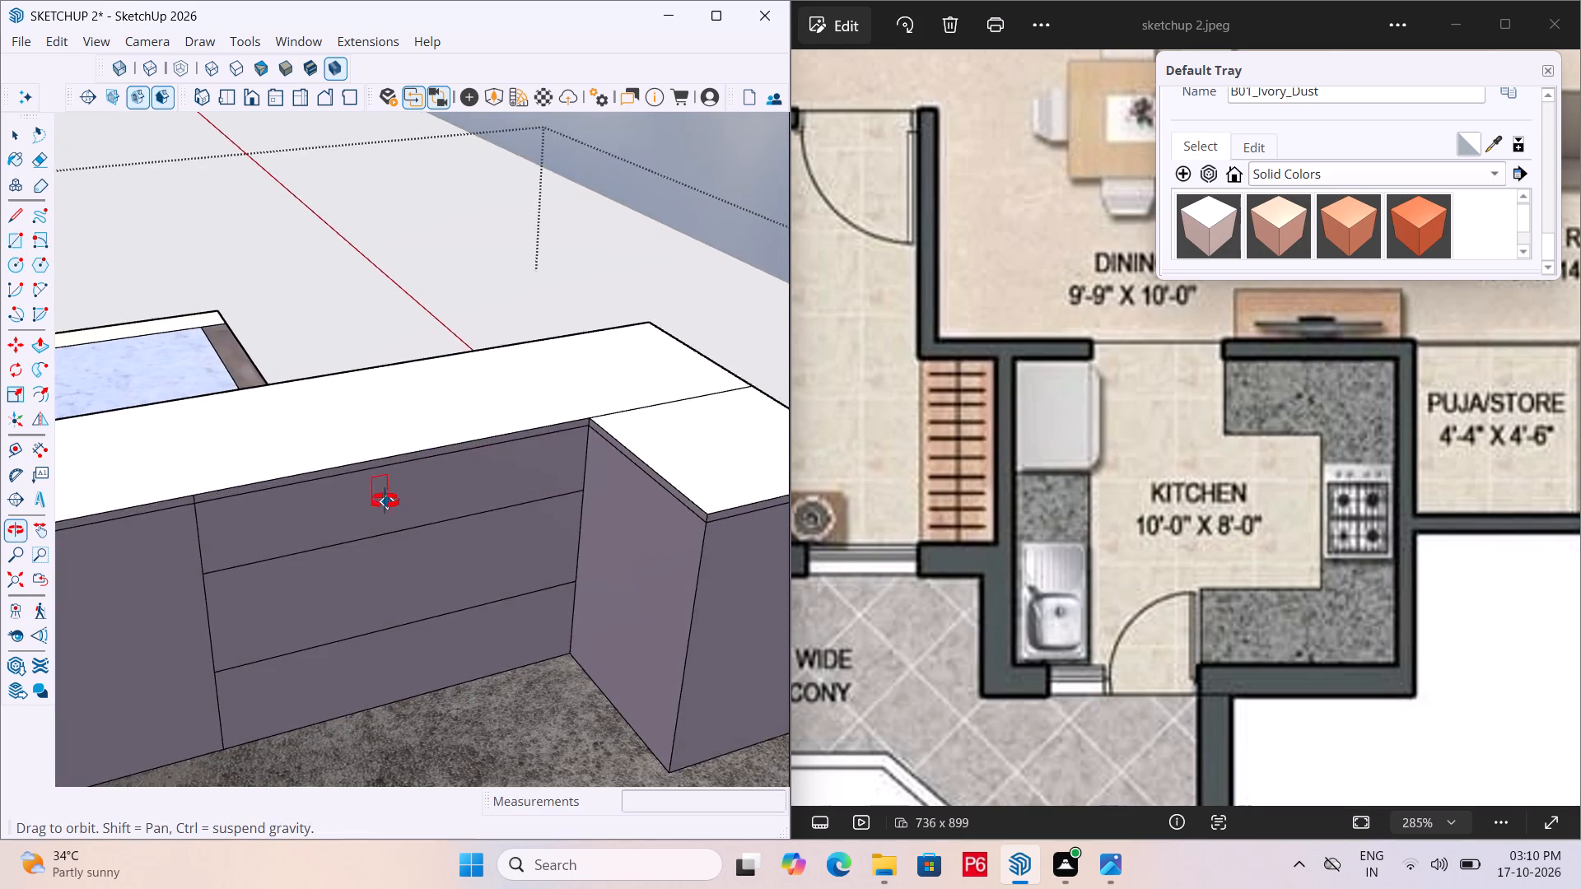
pyautogui.moveTo(385, 501); pyautogui.dragTo(383, 454, button='middle')
pyautogui.scroll(6, 383, 454)
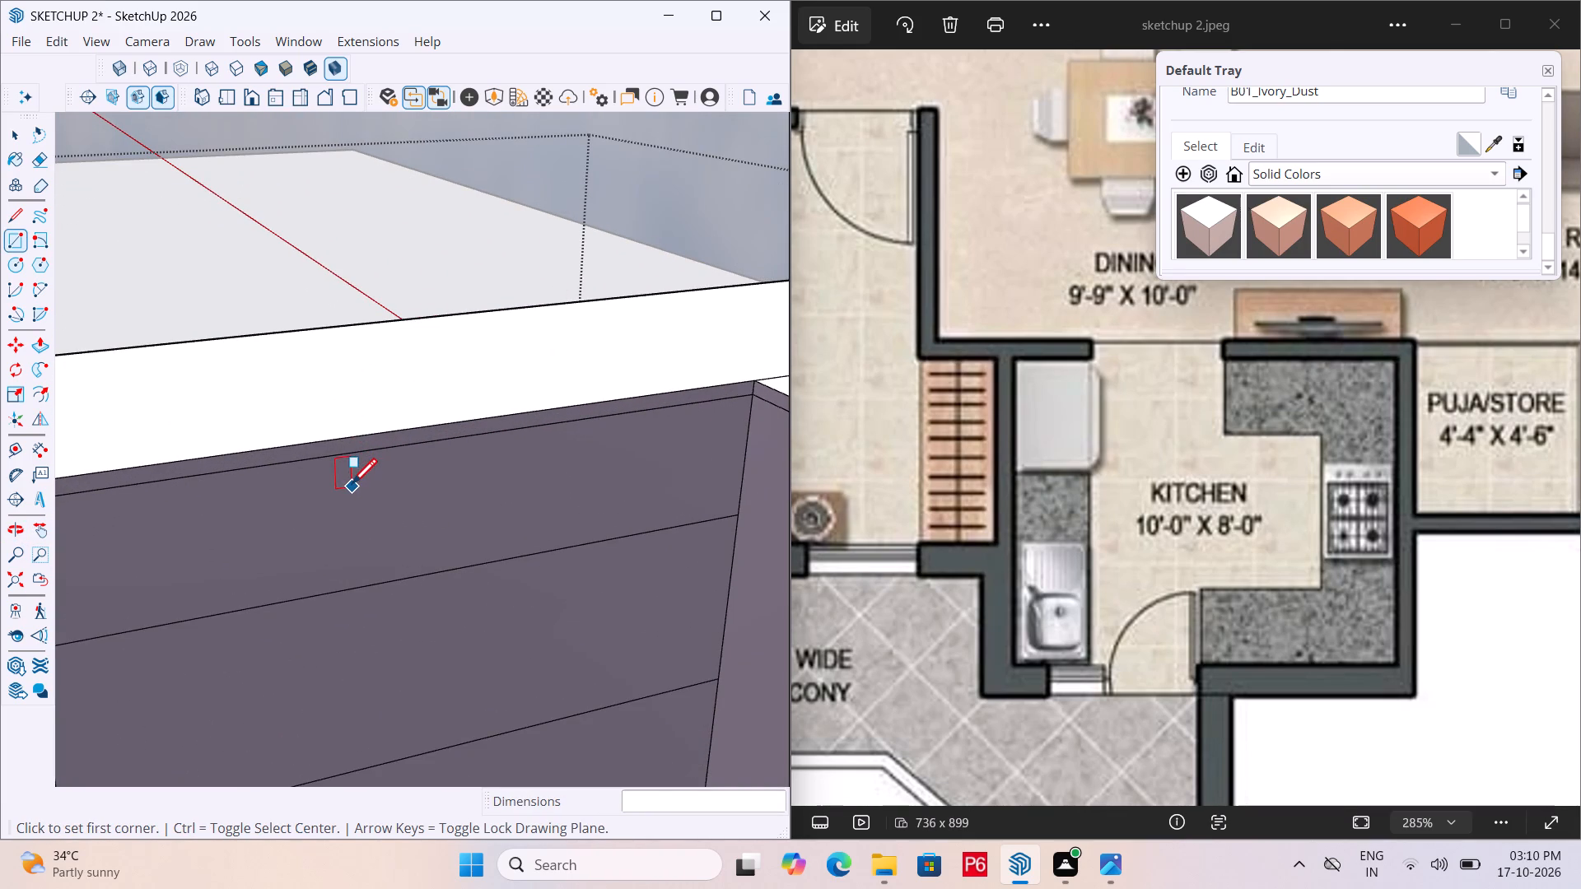
pyautogui.click(352, 486)
pyautogui.click(442, 487)
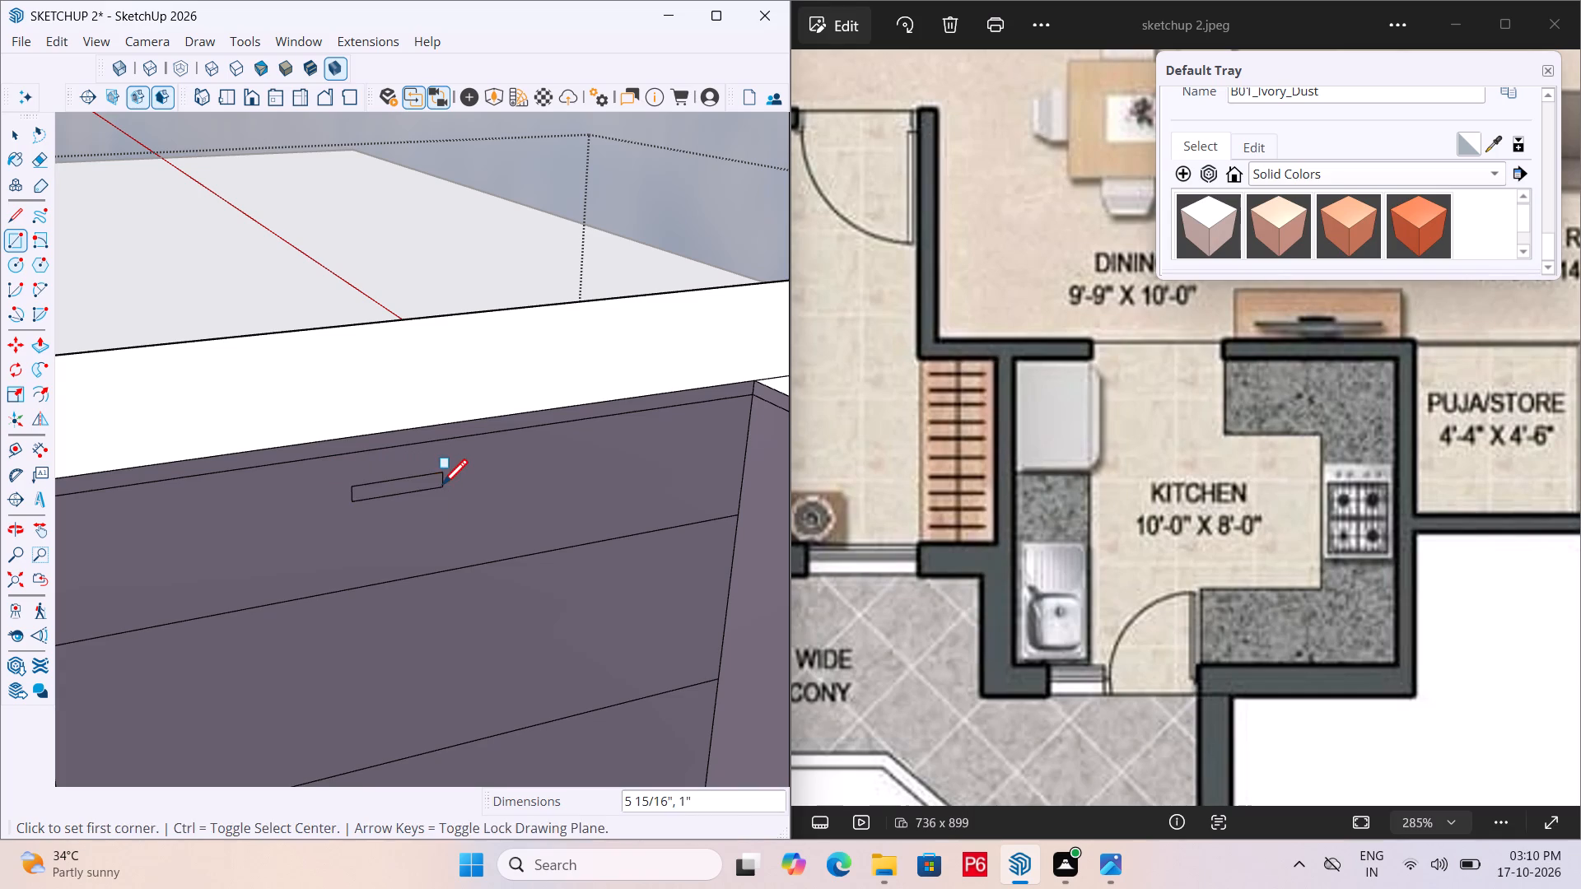
# Make the handle rectangle's face and edges on the top drawer into a group.
pyautogui.press('space')
pyautogui.doubleClick(401, 493)
pyautogui.click(397, 490)
pyautogui.press('space')
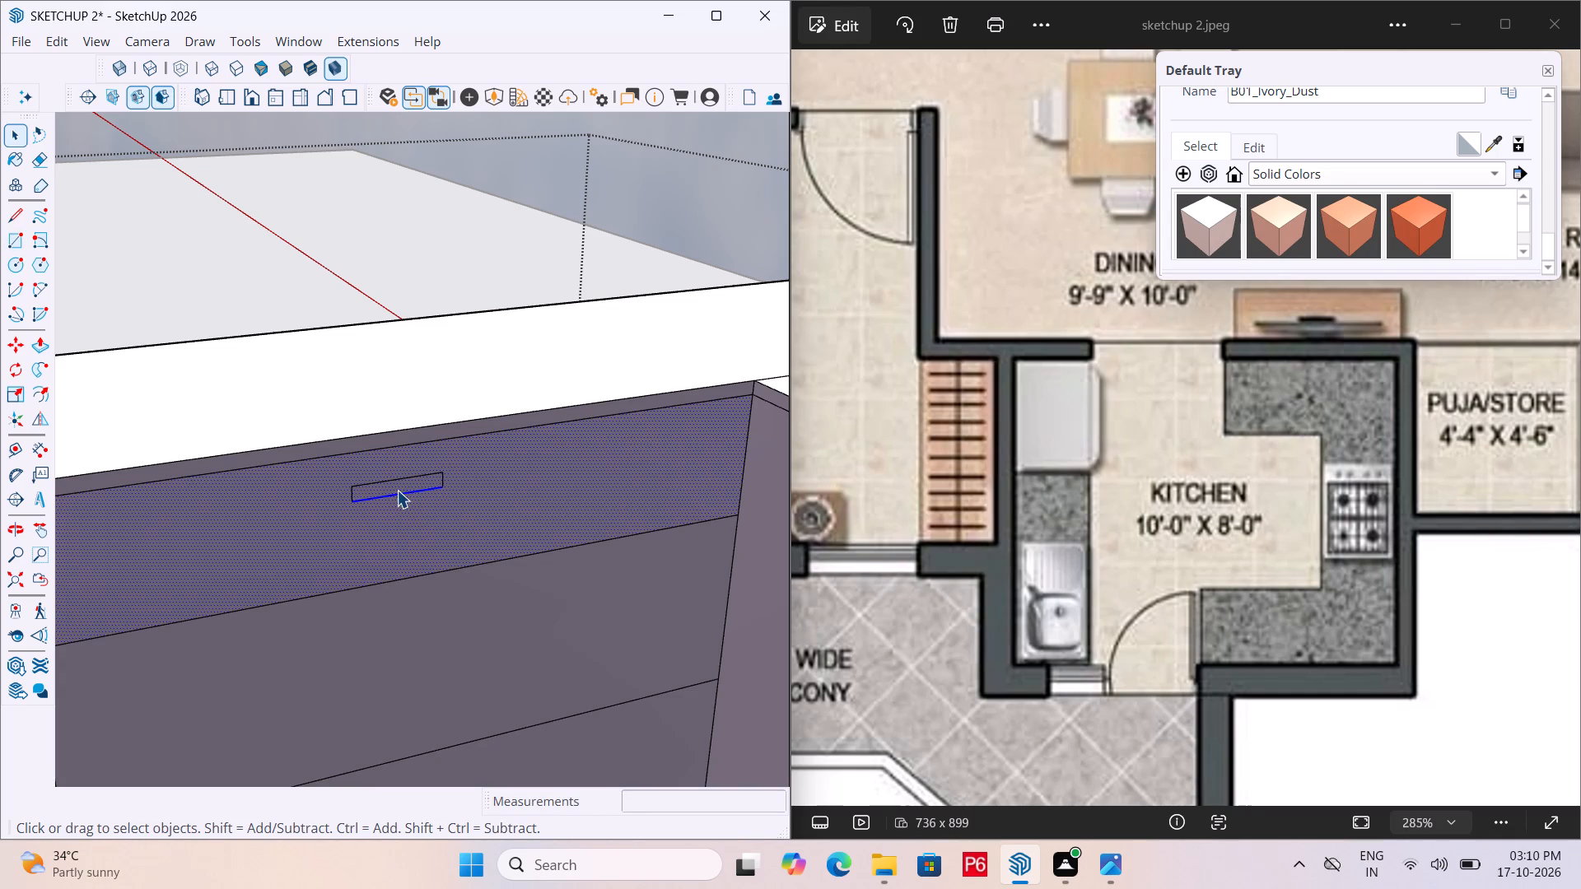
pyautogui.moveTo(483, 201); pyautogui.dragTo(485, 209)
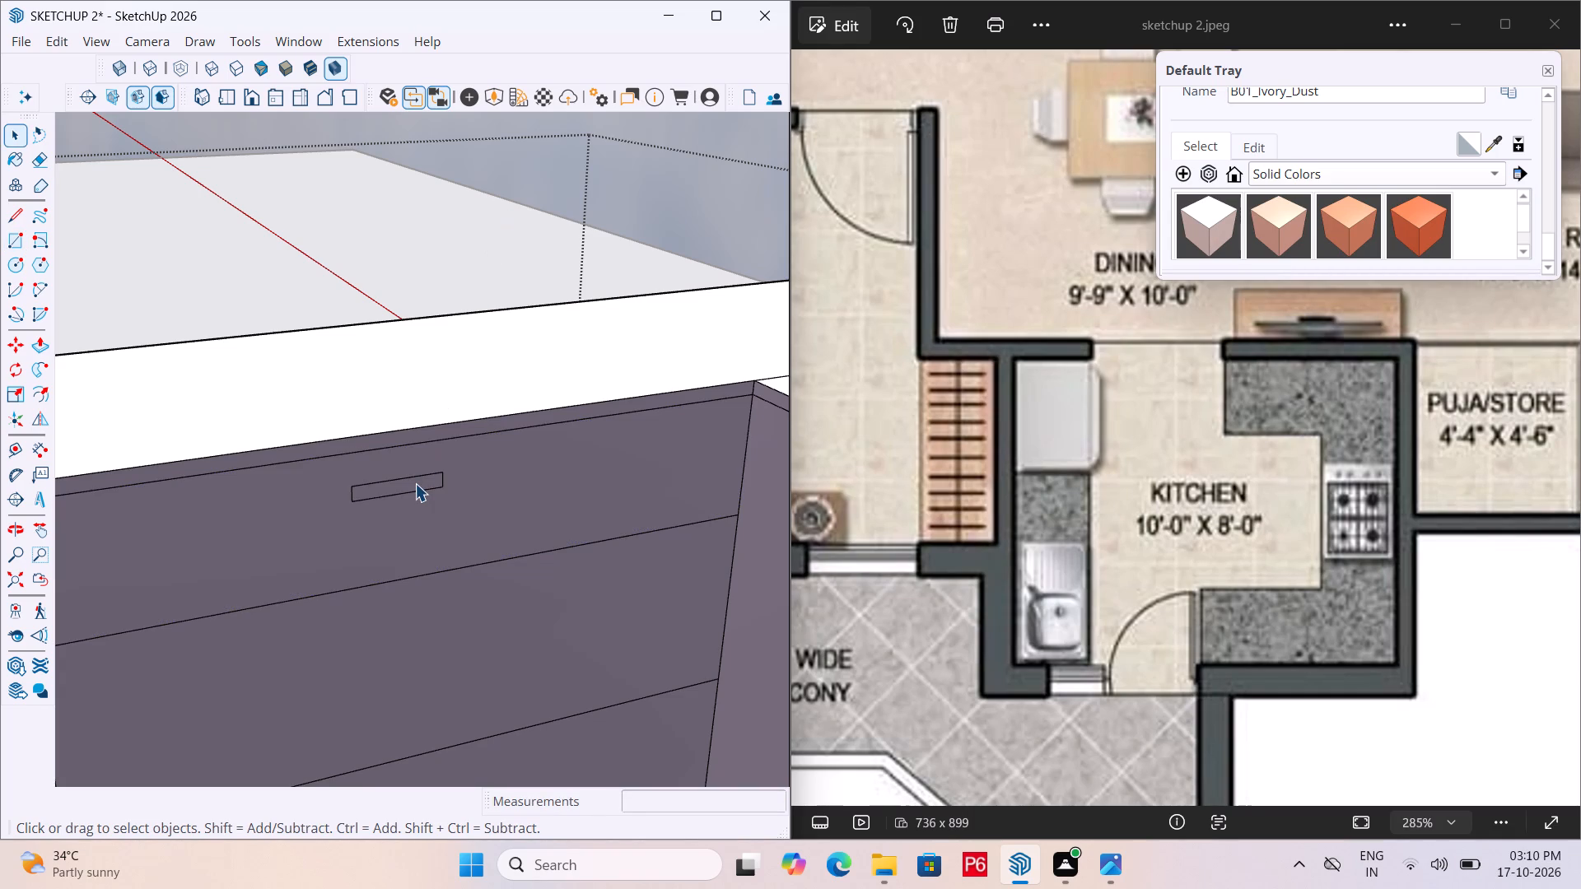
pyautogui.doubleClick(415, 483)
pyautogui.rightClick(415, 483)
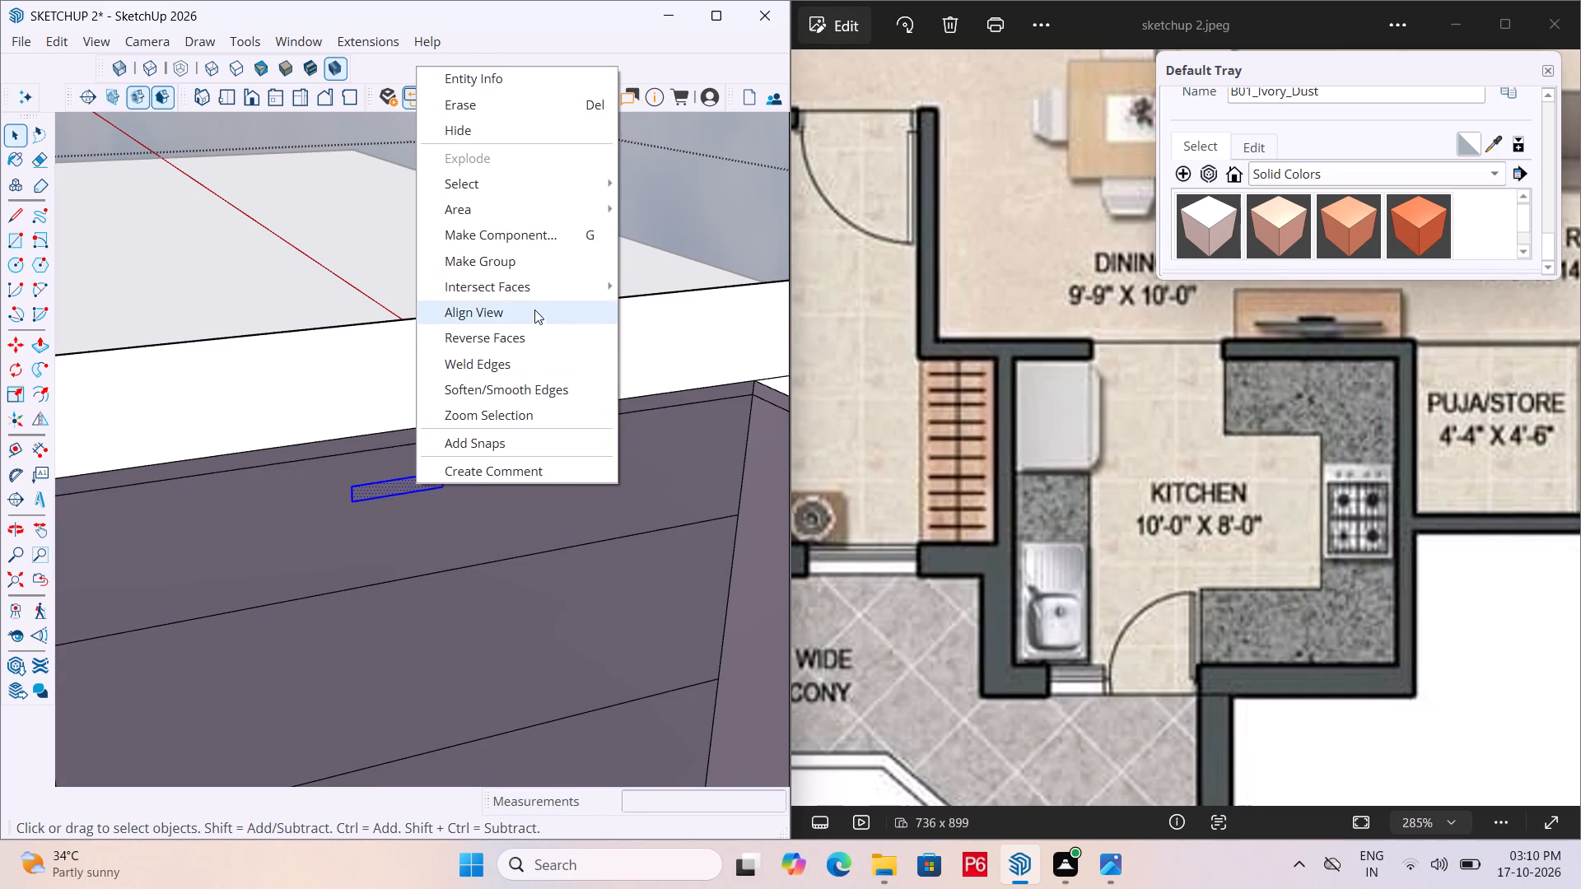
pyautogui.click(529, 261)
pyautogui.press('space')
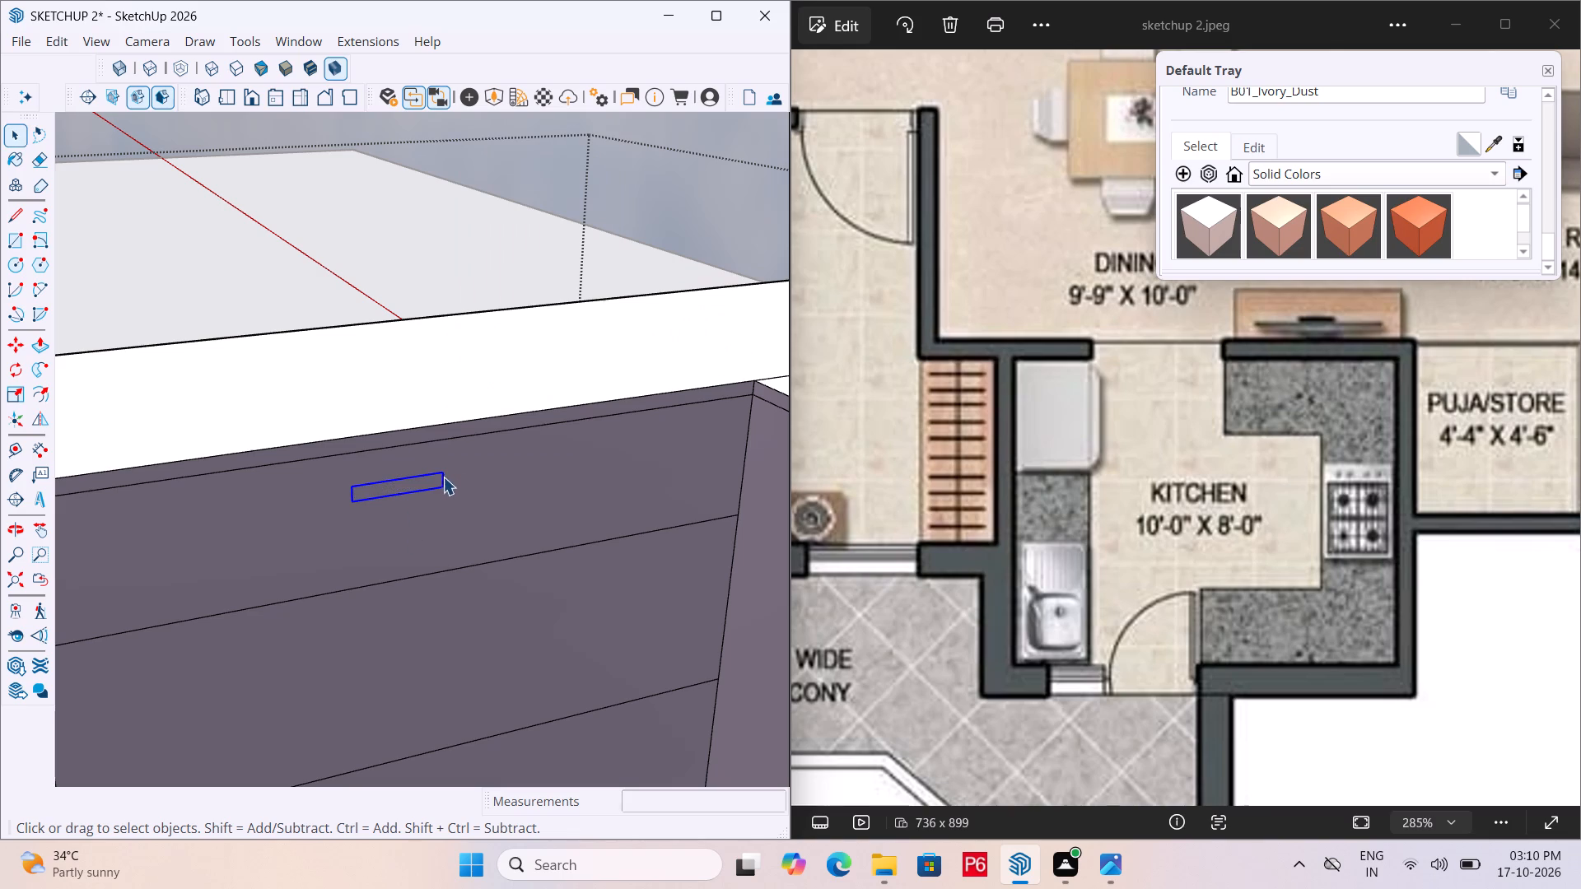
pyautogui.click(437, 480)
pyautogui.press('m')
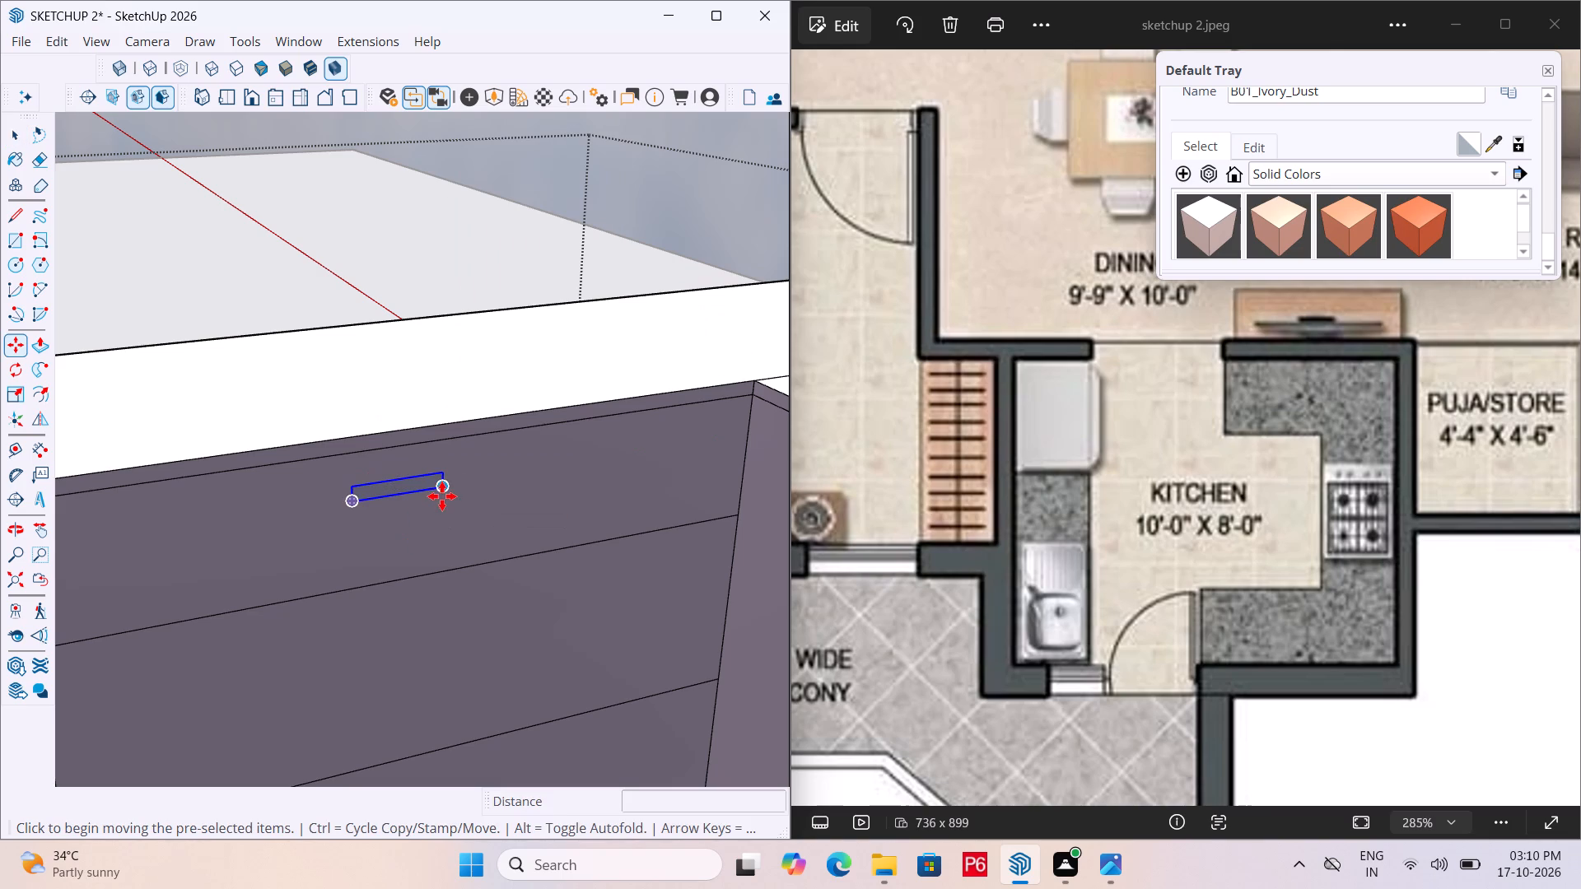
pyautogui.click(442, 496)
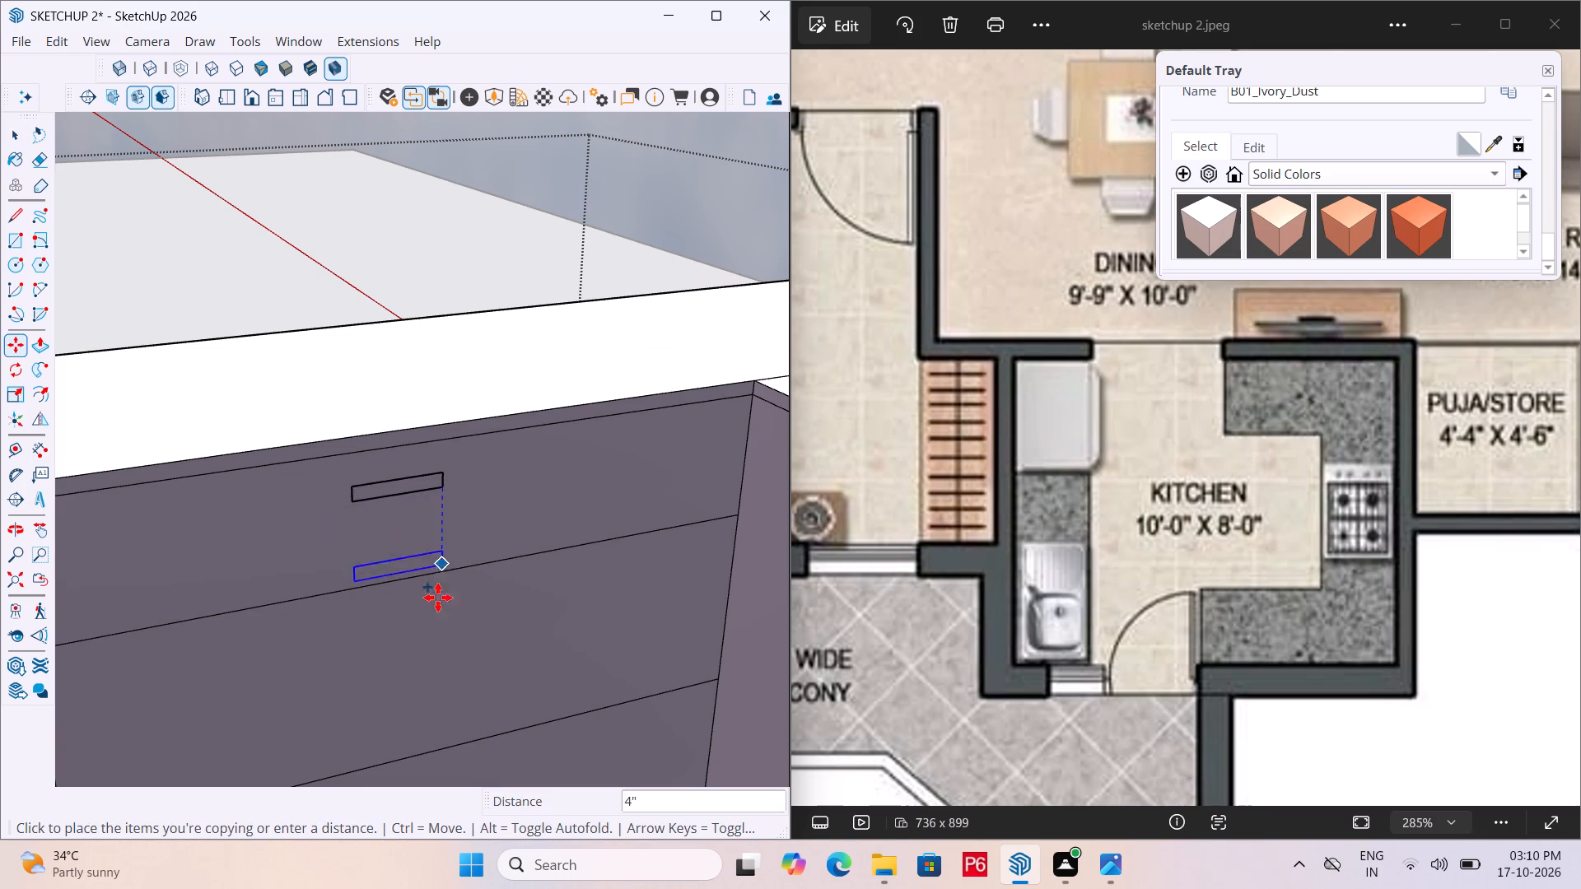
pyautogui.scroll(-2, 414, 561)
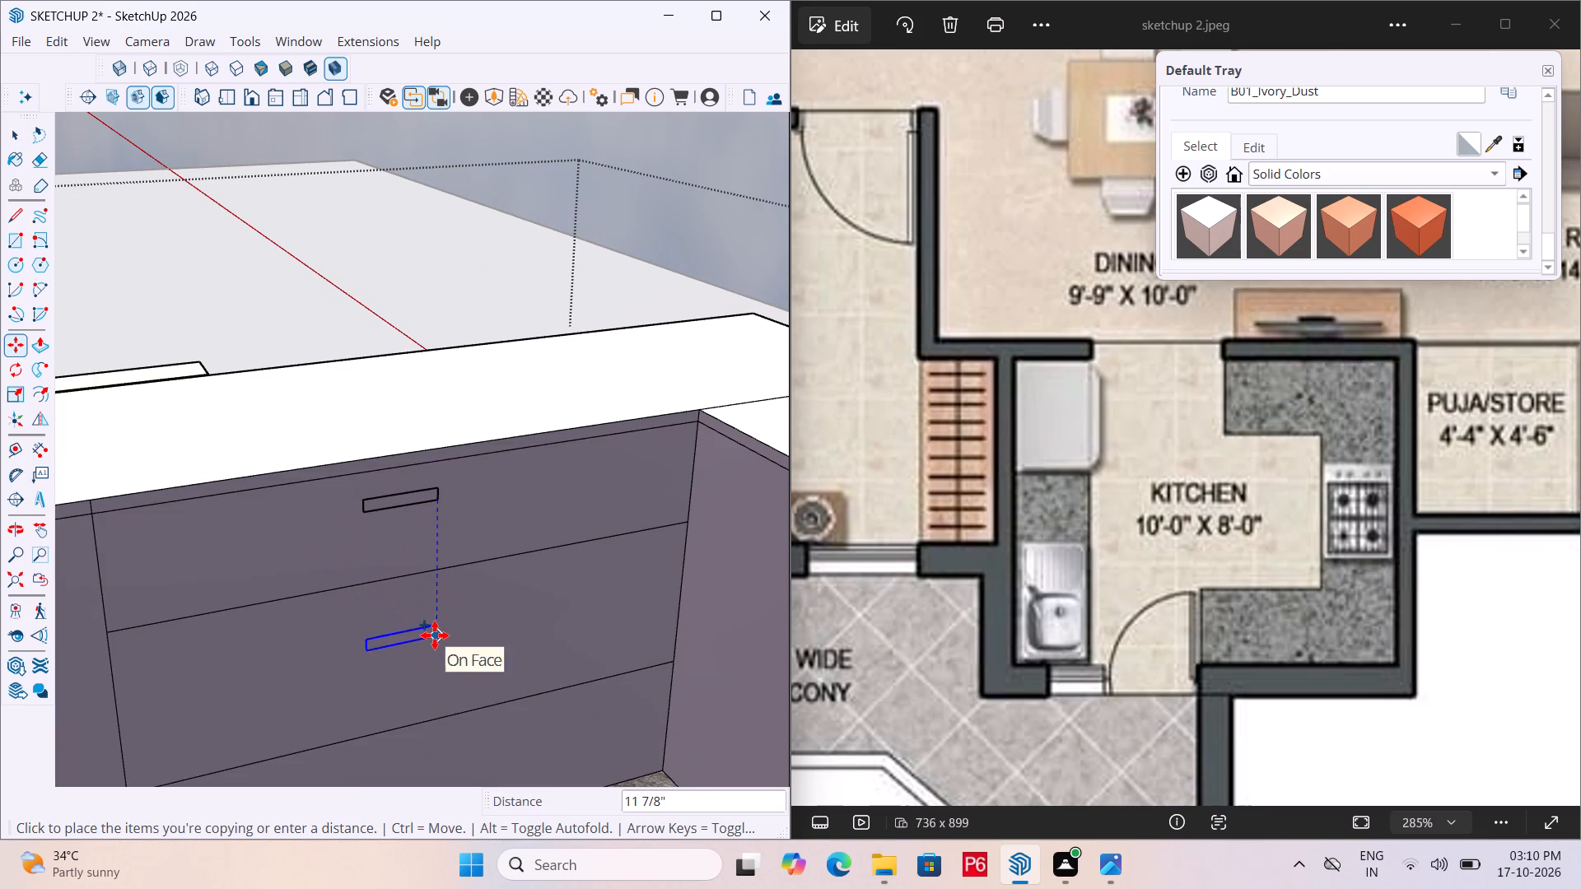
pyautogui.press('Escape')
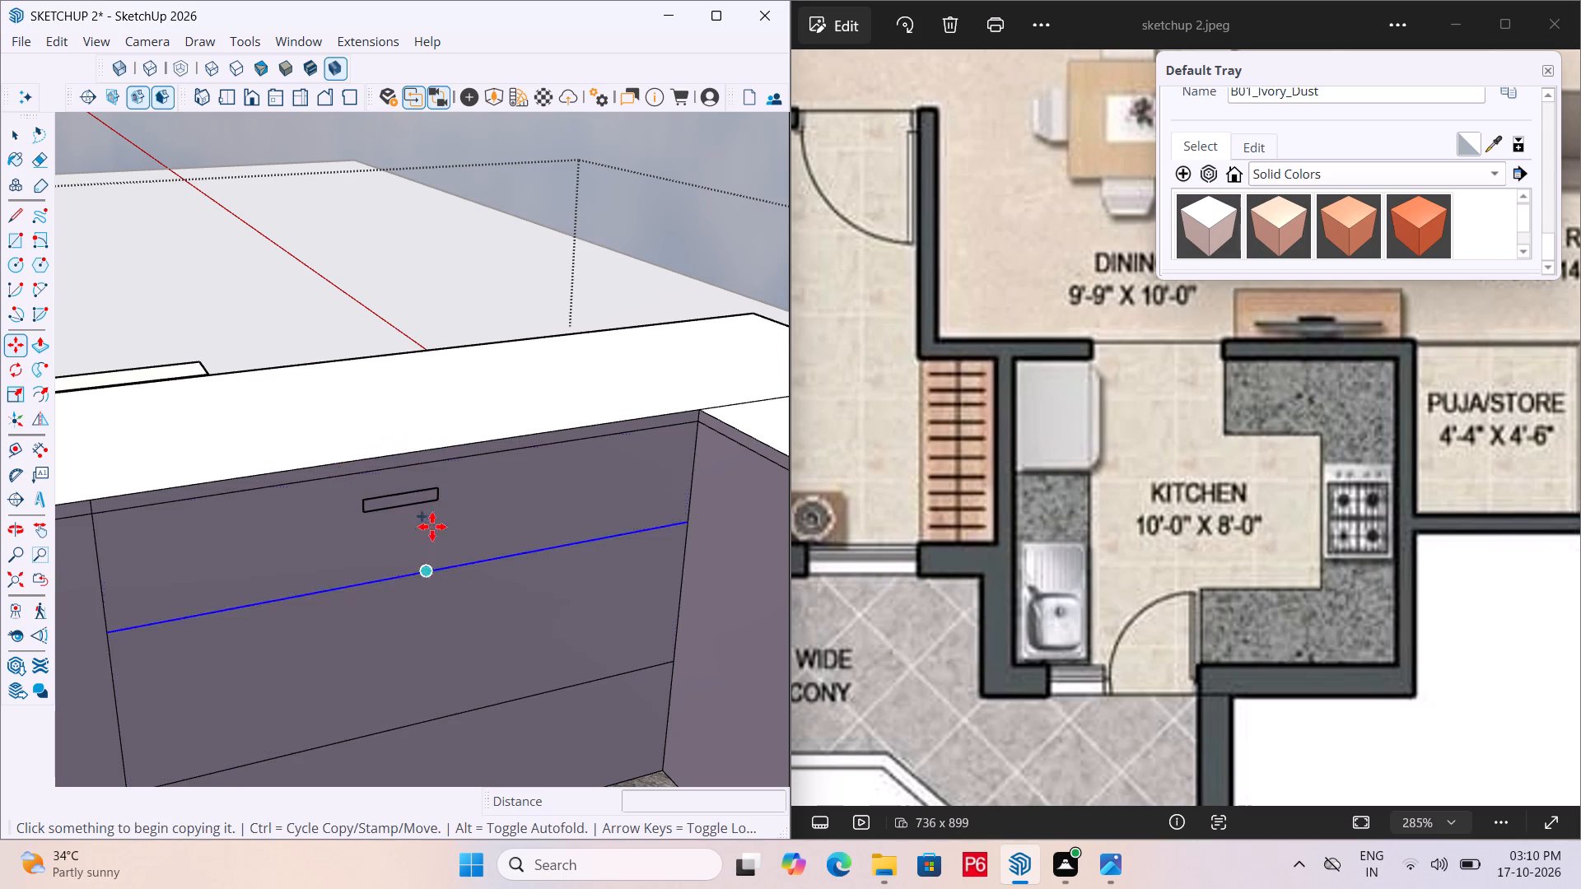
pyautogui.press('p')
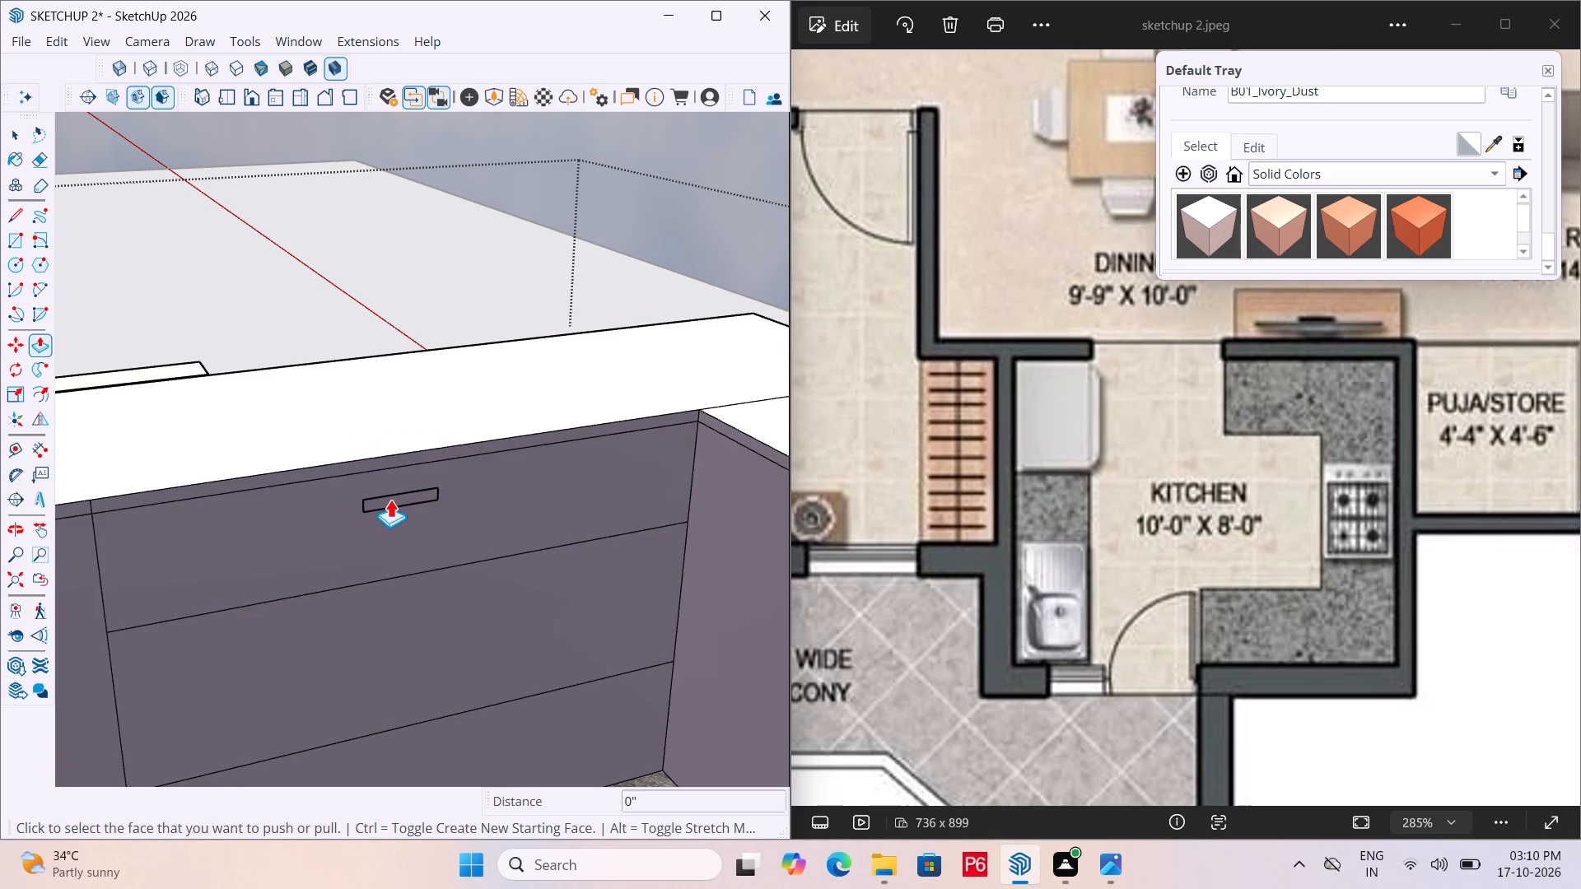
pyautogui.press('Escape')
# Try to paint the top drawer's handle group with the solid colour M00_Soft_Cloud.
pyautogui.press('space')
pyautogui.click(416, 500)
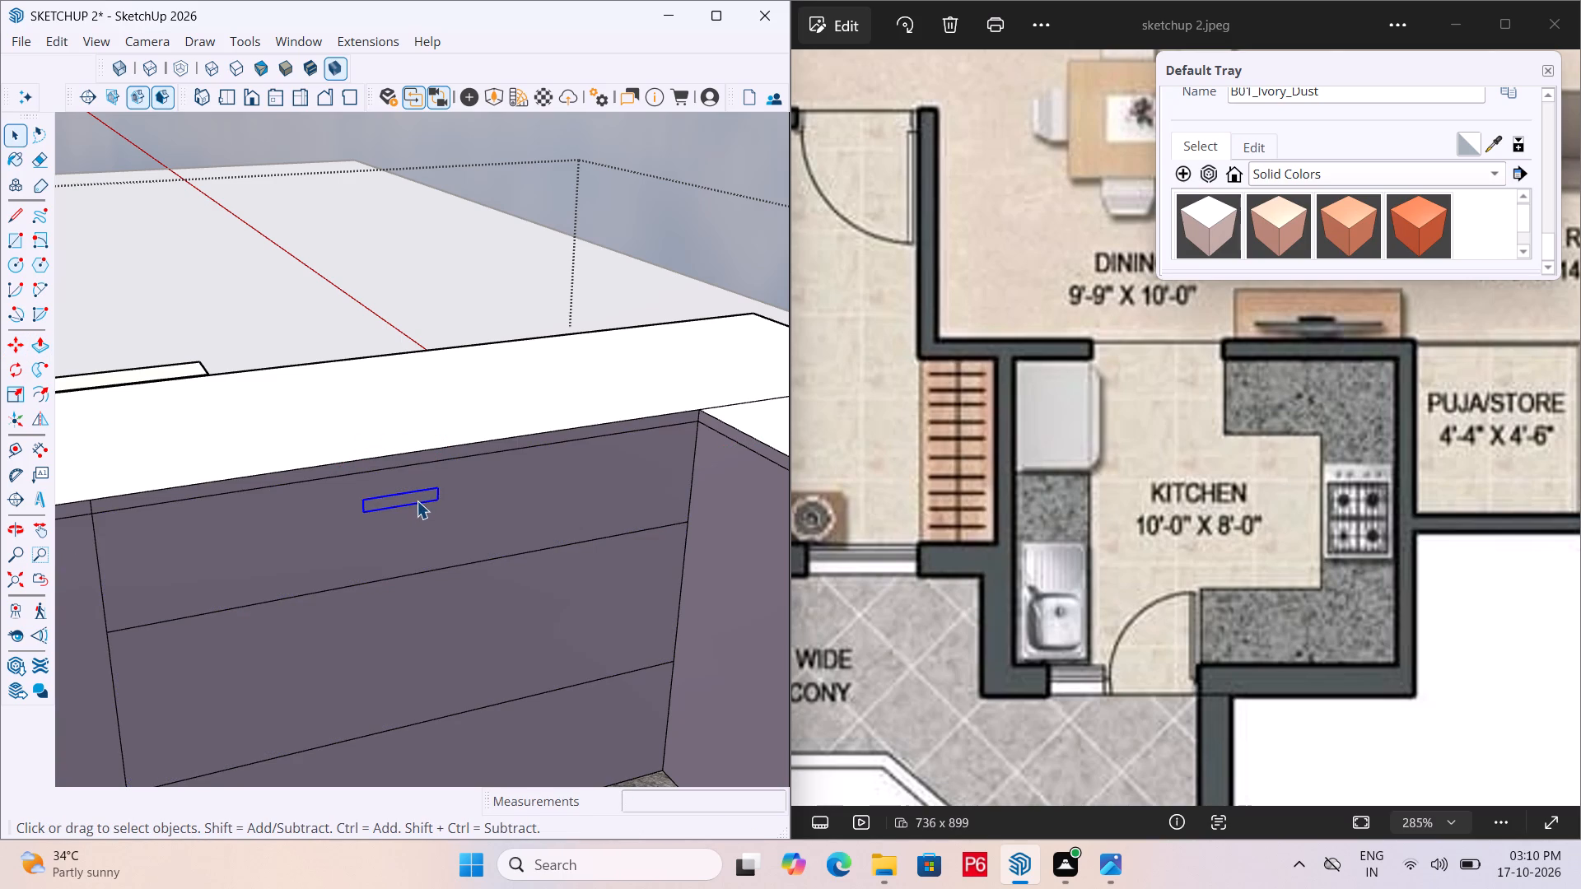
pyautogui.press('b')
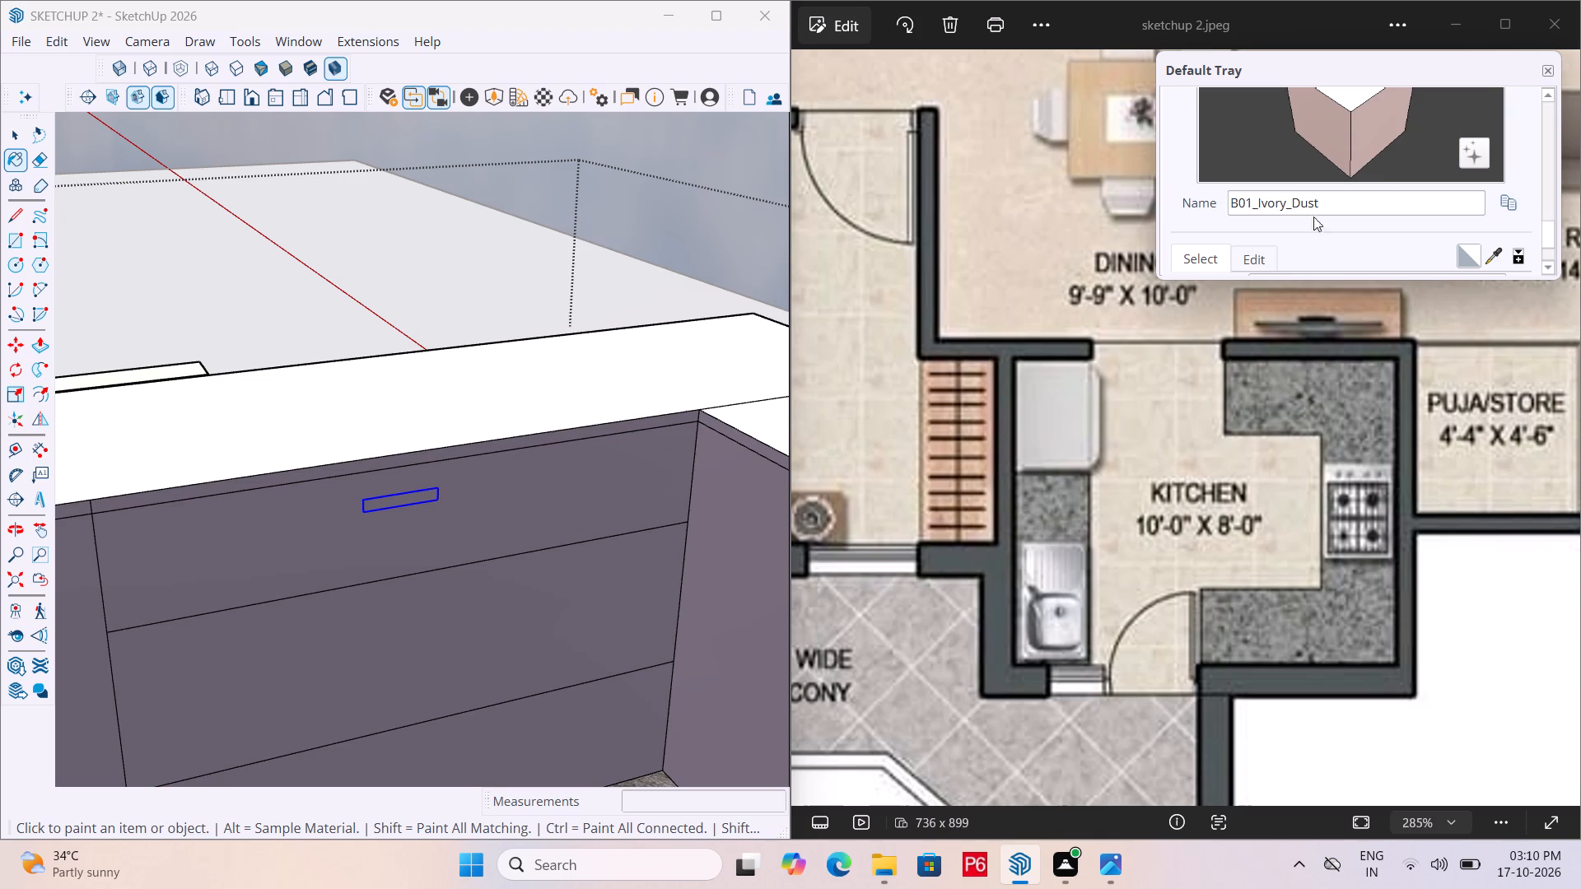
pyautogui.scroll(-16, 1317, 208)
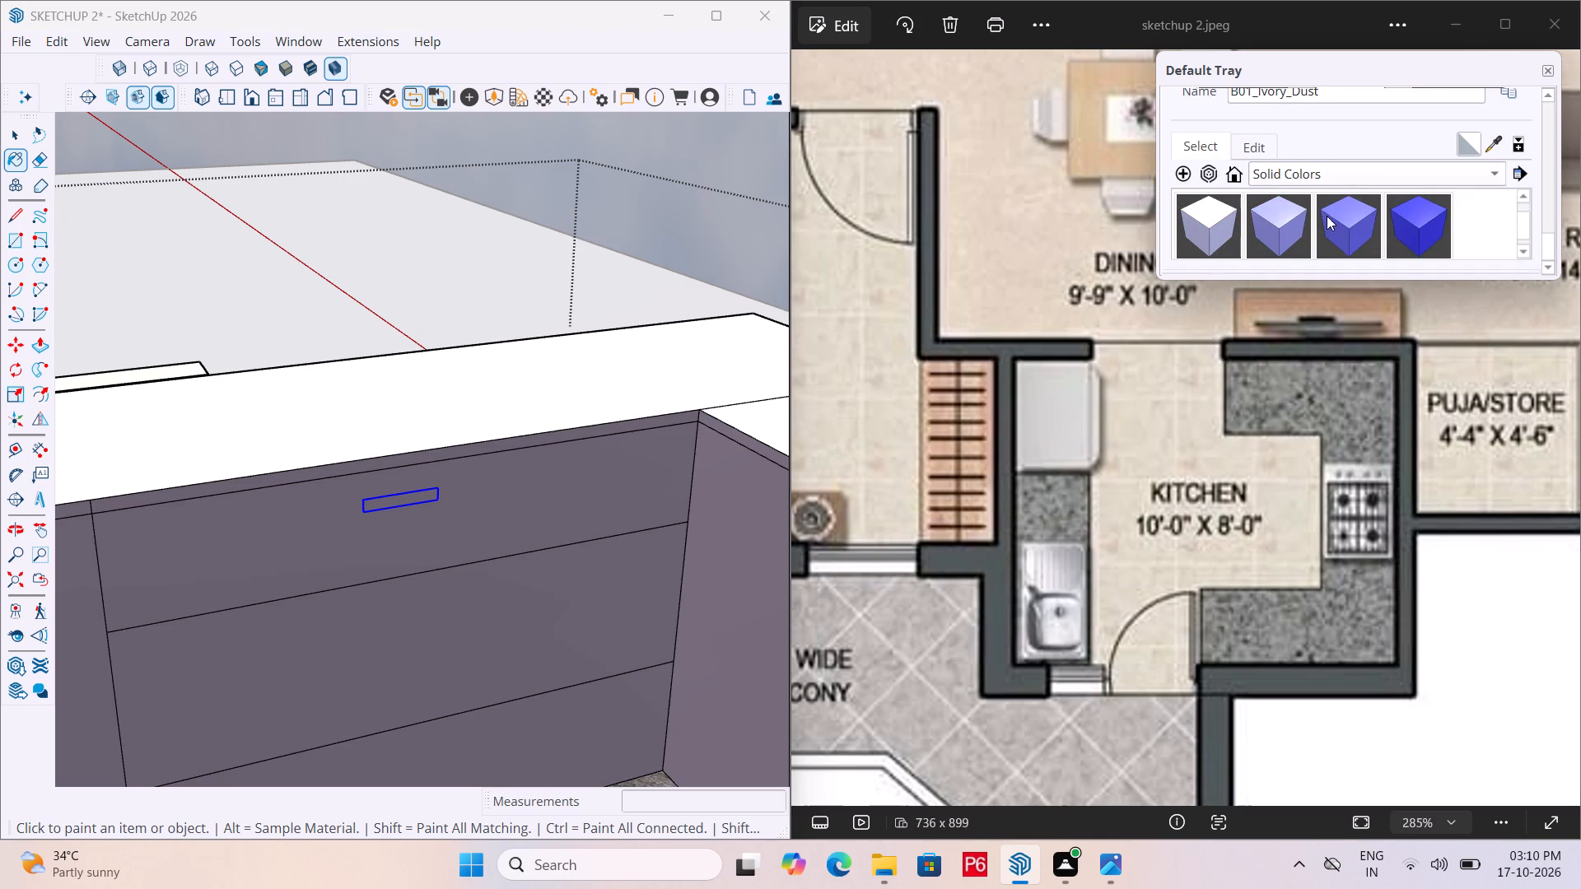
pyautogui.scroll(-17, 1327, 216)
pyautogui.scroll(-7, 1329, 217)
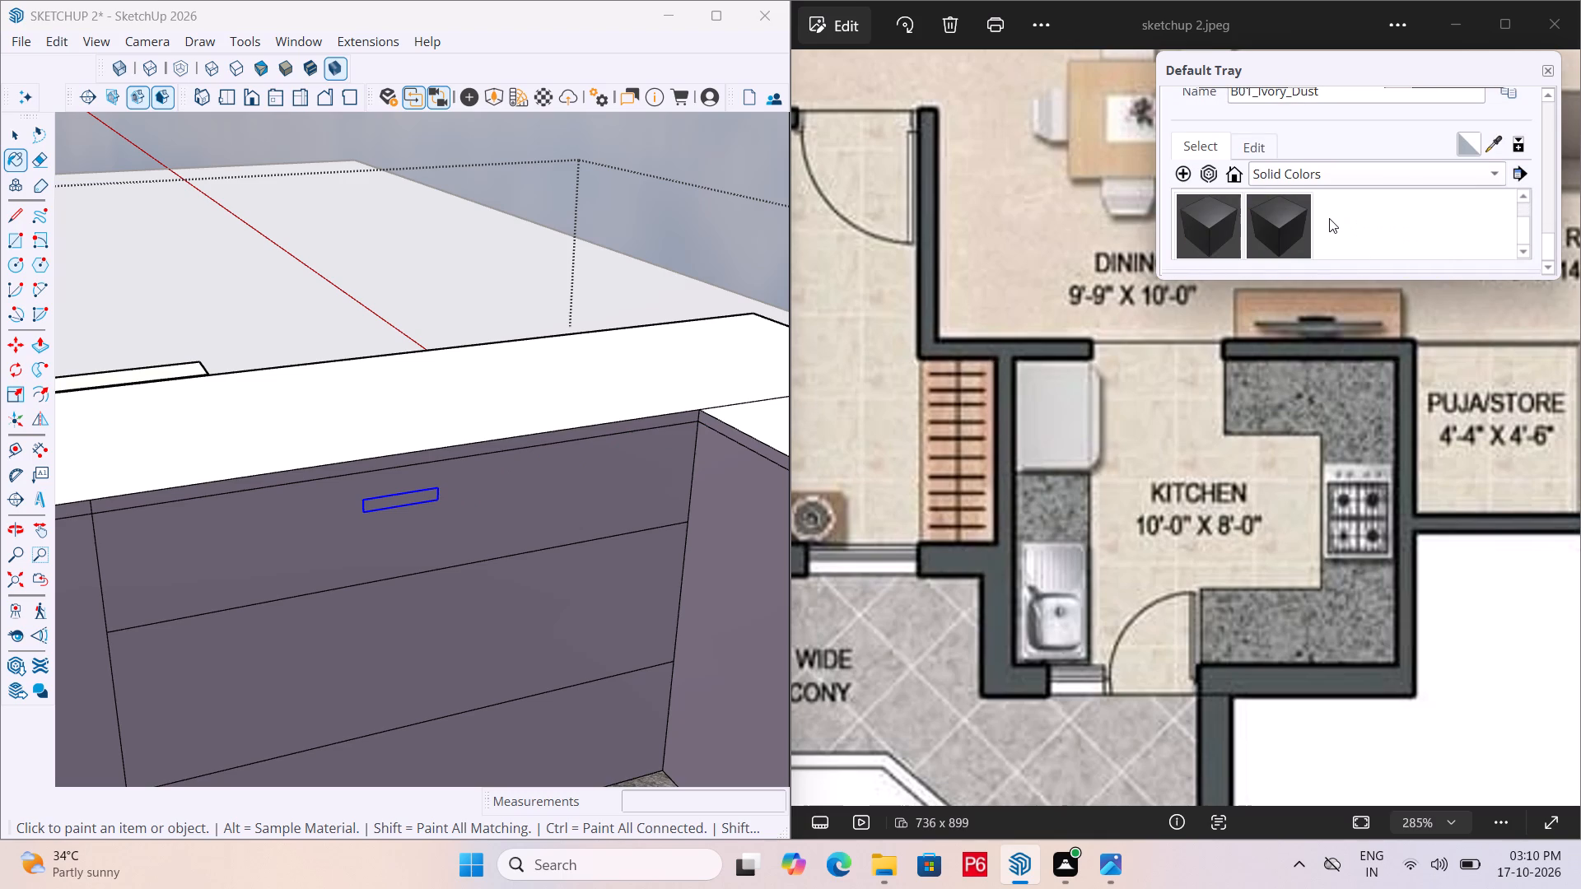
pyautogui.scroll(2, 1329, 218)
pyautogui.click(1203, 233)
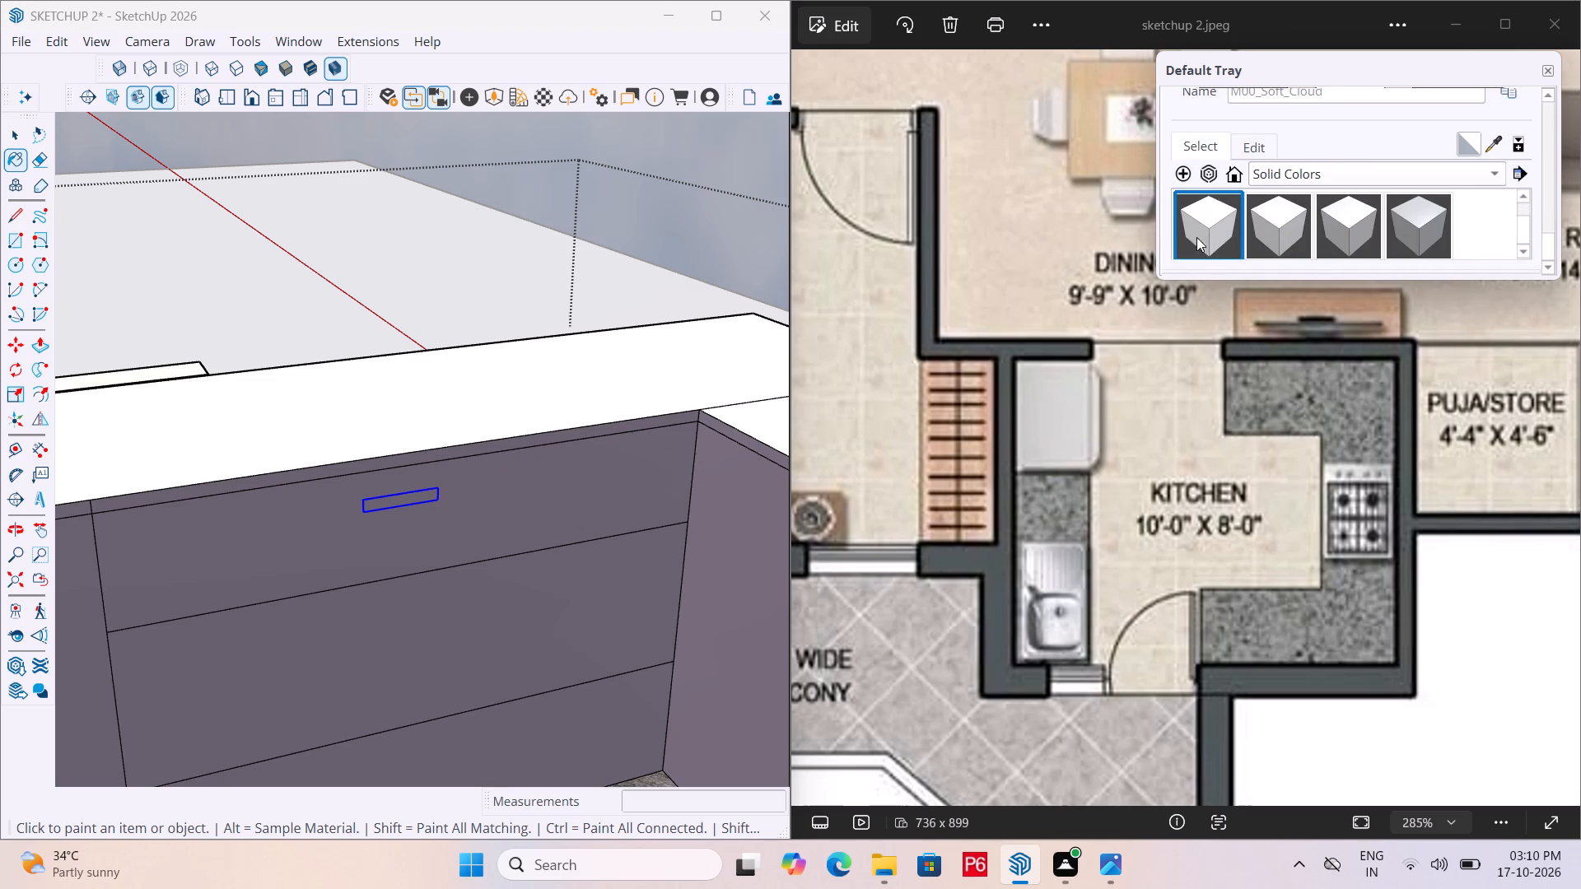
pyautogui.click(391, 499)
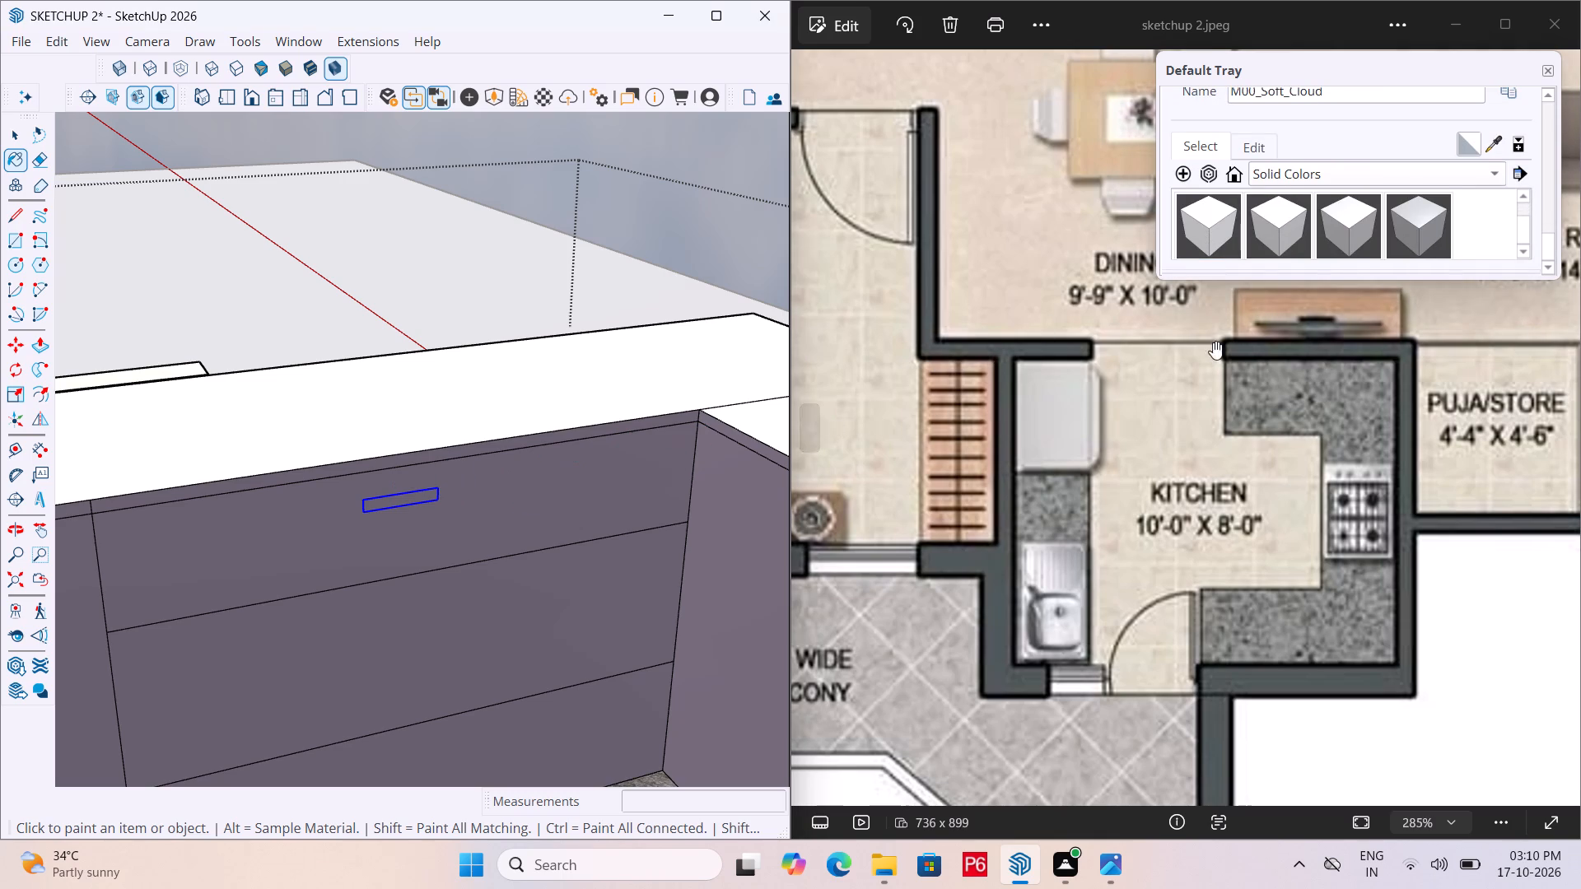
# Paint the handle face inside its group with the solid colour M03_Pewter_Shine and leave the group.
pyautogui.click(1426, 228)
pyautogui.scroll(5, 82, 550)
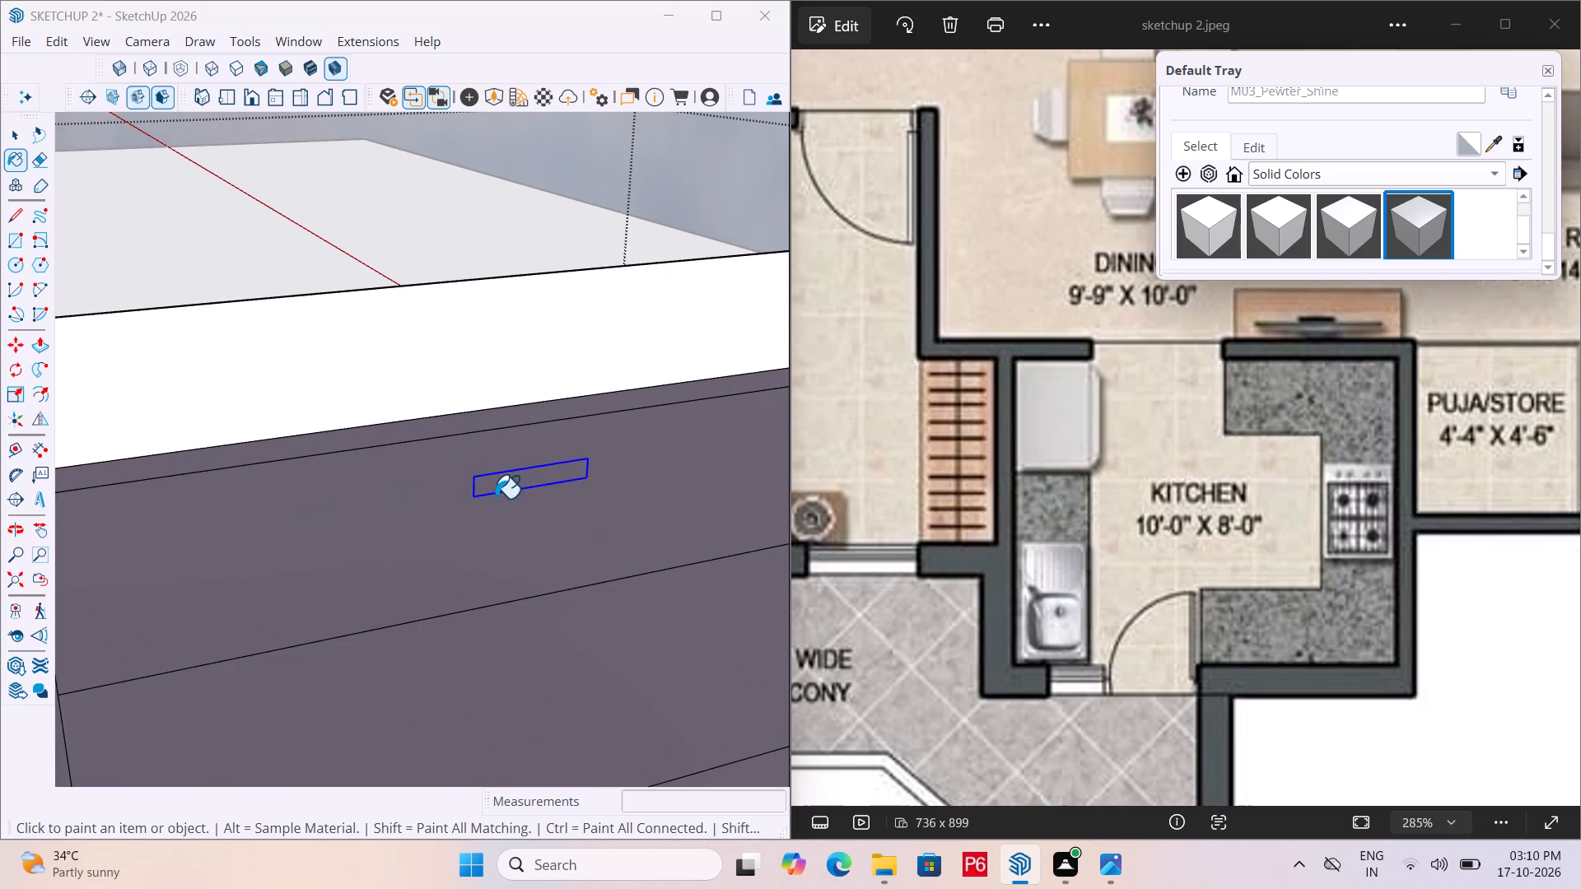
pyautogui.click(499, 488)
pyautogui.moveTo(480, 486); pyautogui.dragTo(492, 482)
pyautogui.click(494, 481)
pyautogui.click(514, 480)
pyautogui.press('space')
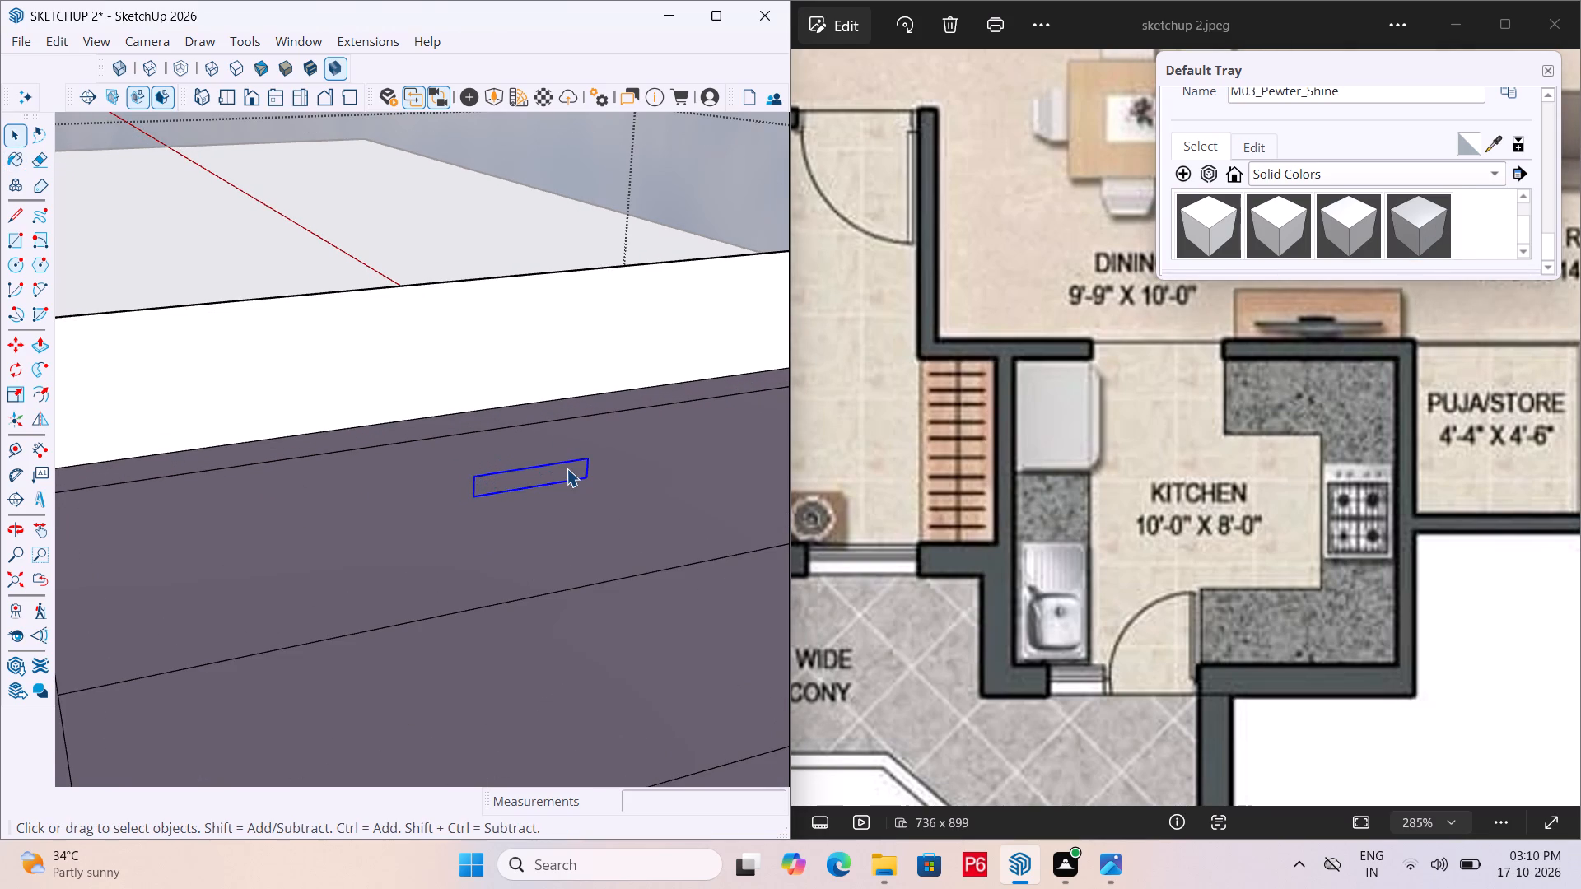
pyautogui.click(567, 468)
pyautogui.click(567, 468)
pyautogui.click(565, 472)
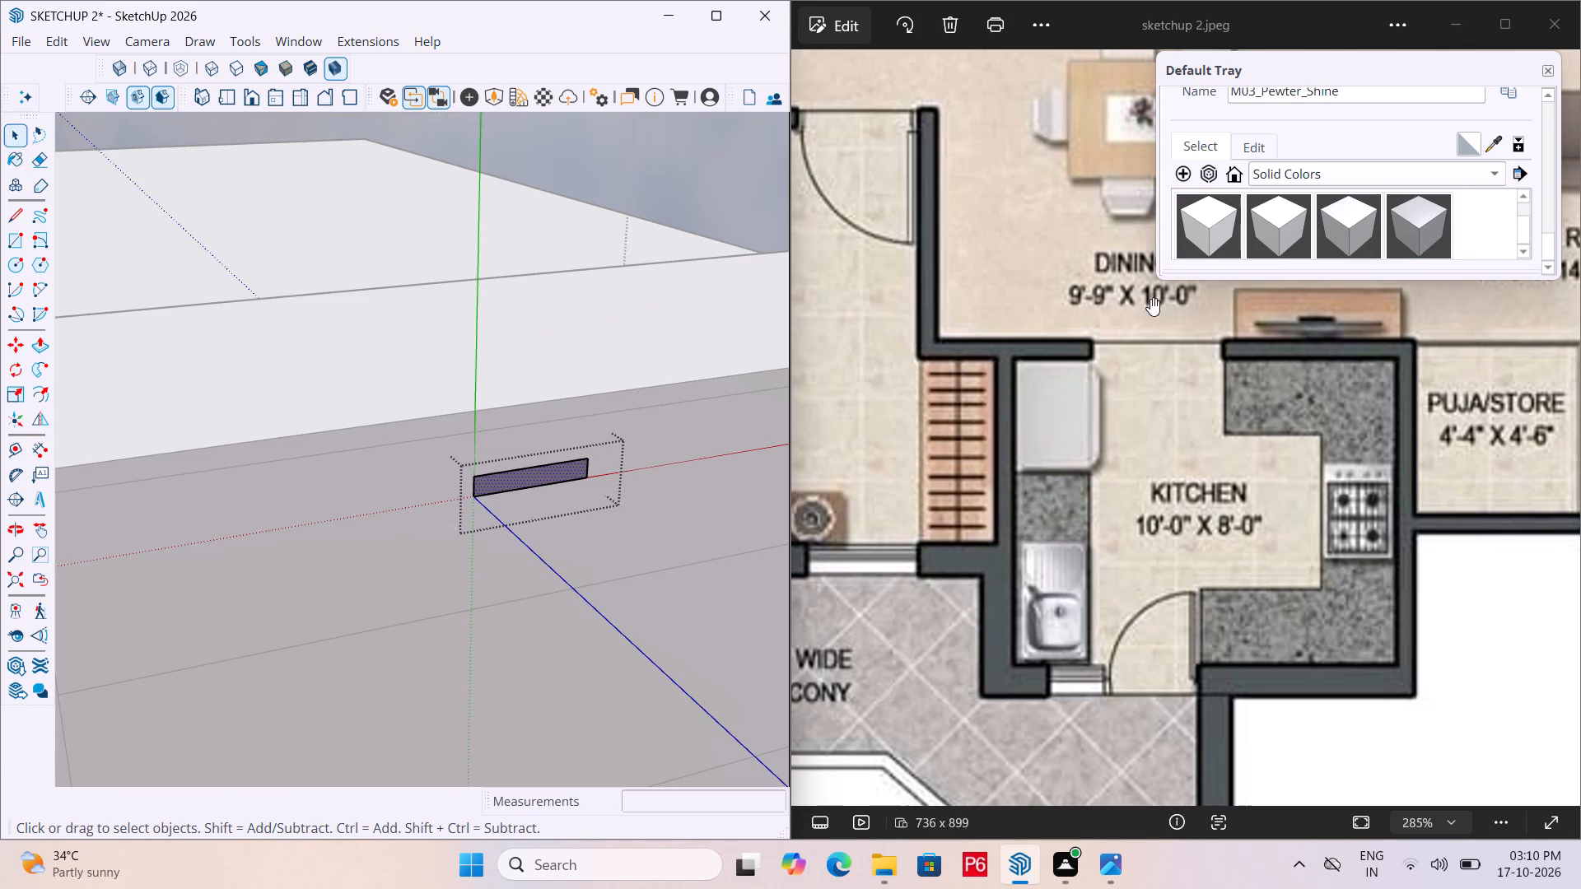
pyautogui.click(1429, 230)
pyautogui.click(516, 479)
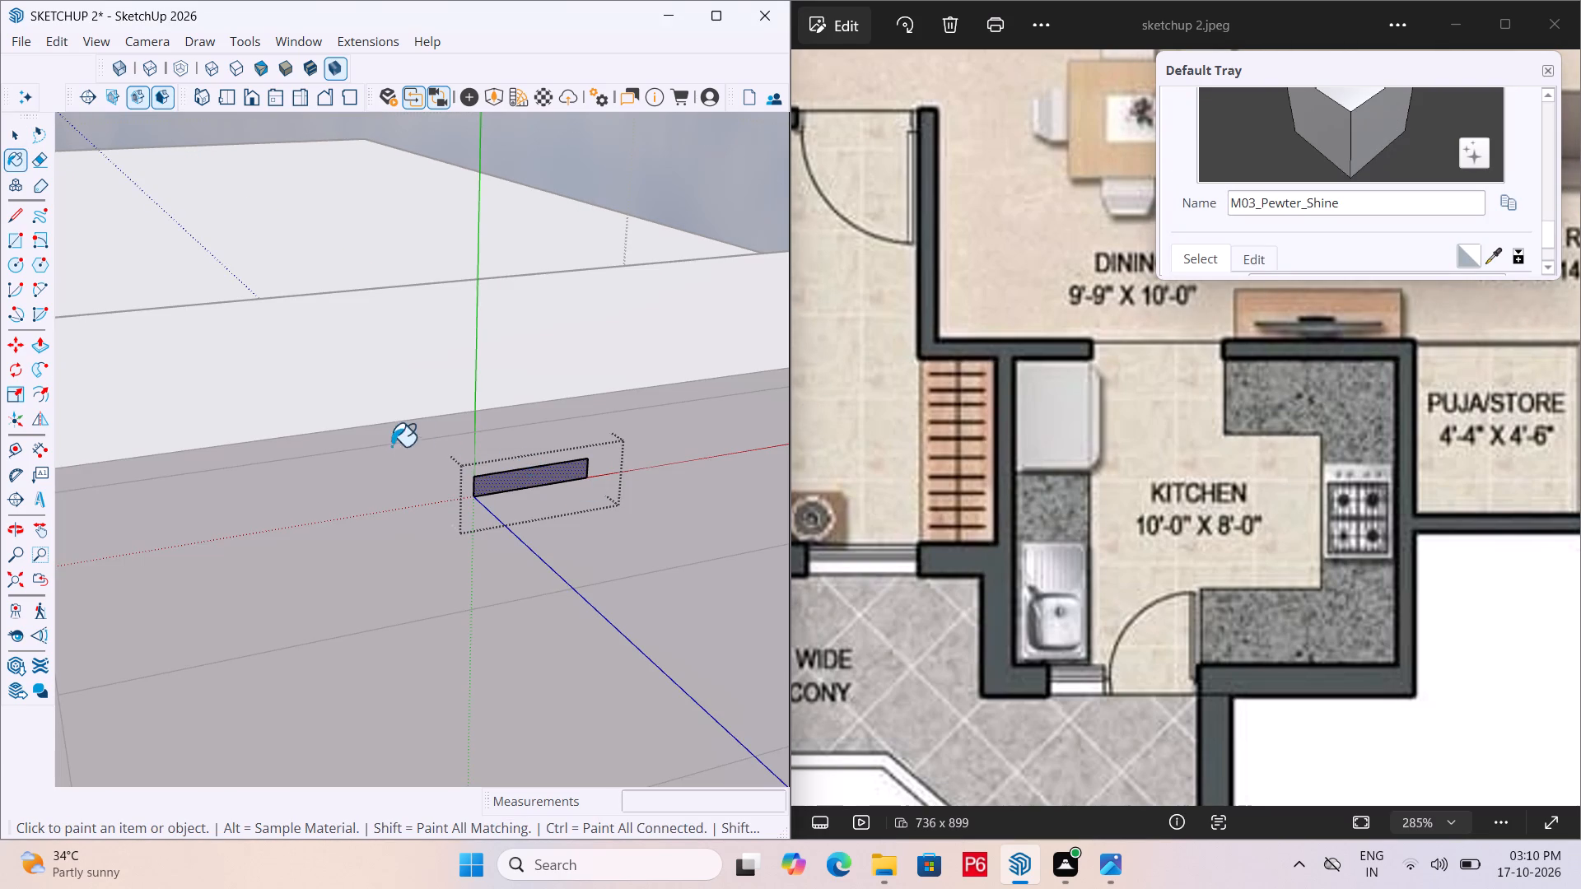
pyautogui.scroll(-10, 366, 458)
pyautogui.press('space')
pyautogui.doubleClick(601, 239)
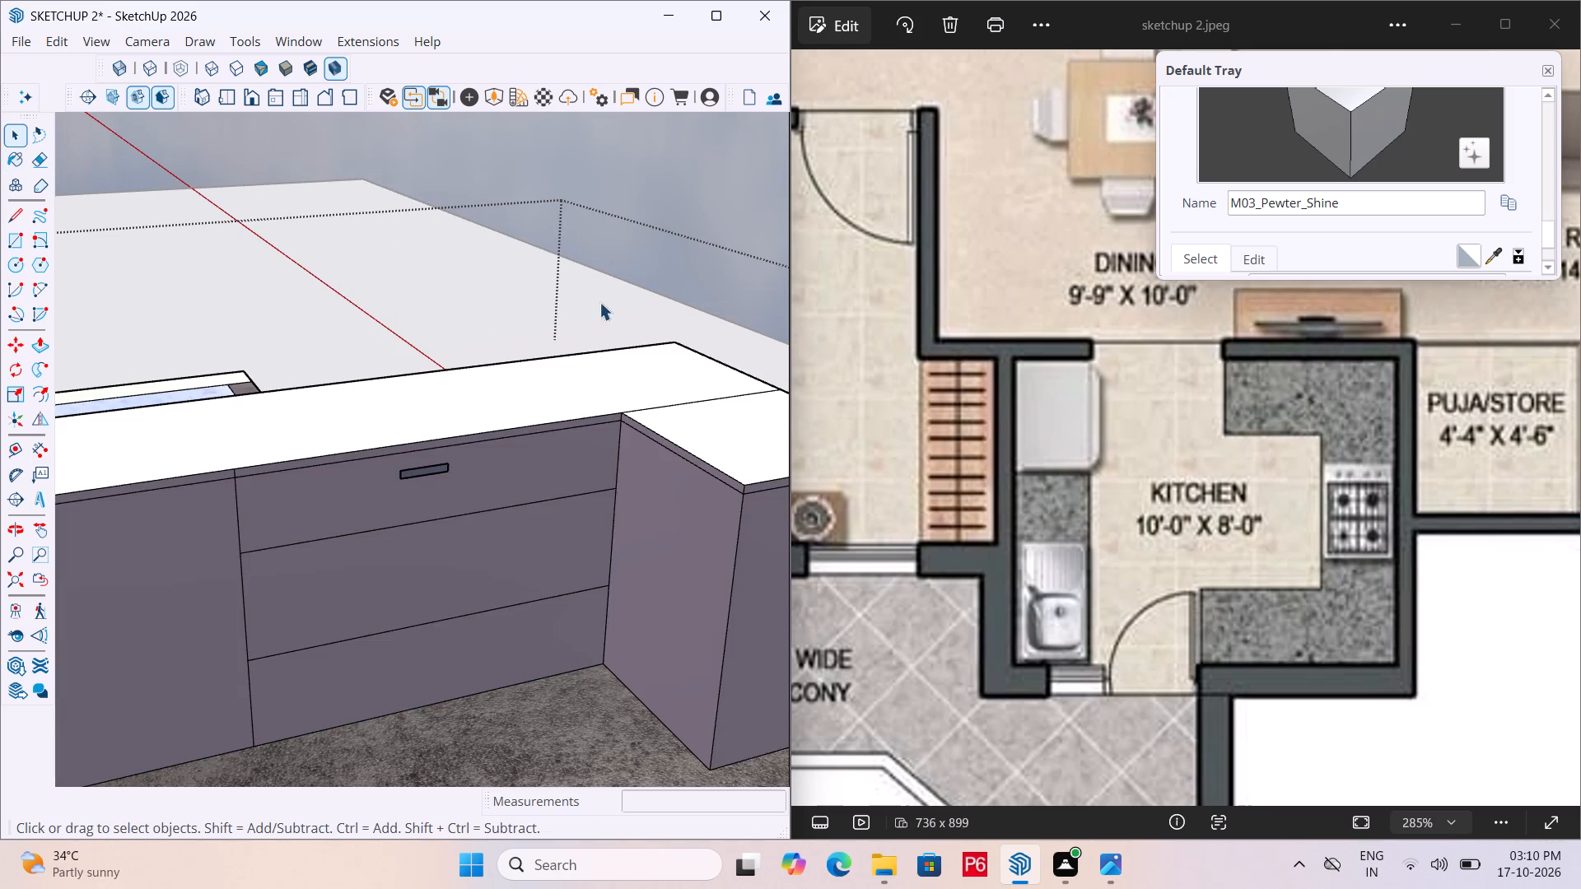
pyautogui.click(636, 210)
# Copy the top drawer's handle group straight down about 1' 11/16" onto the middle drawer face.
pyautogui.press('space')
pyautogui.scroll(5, 437, 464)
pyautogui.click(433, 475)
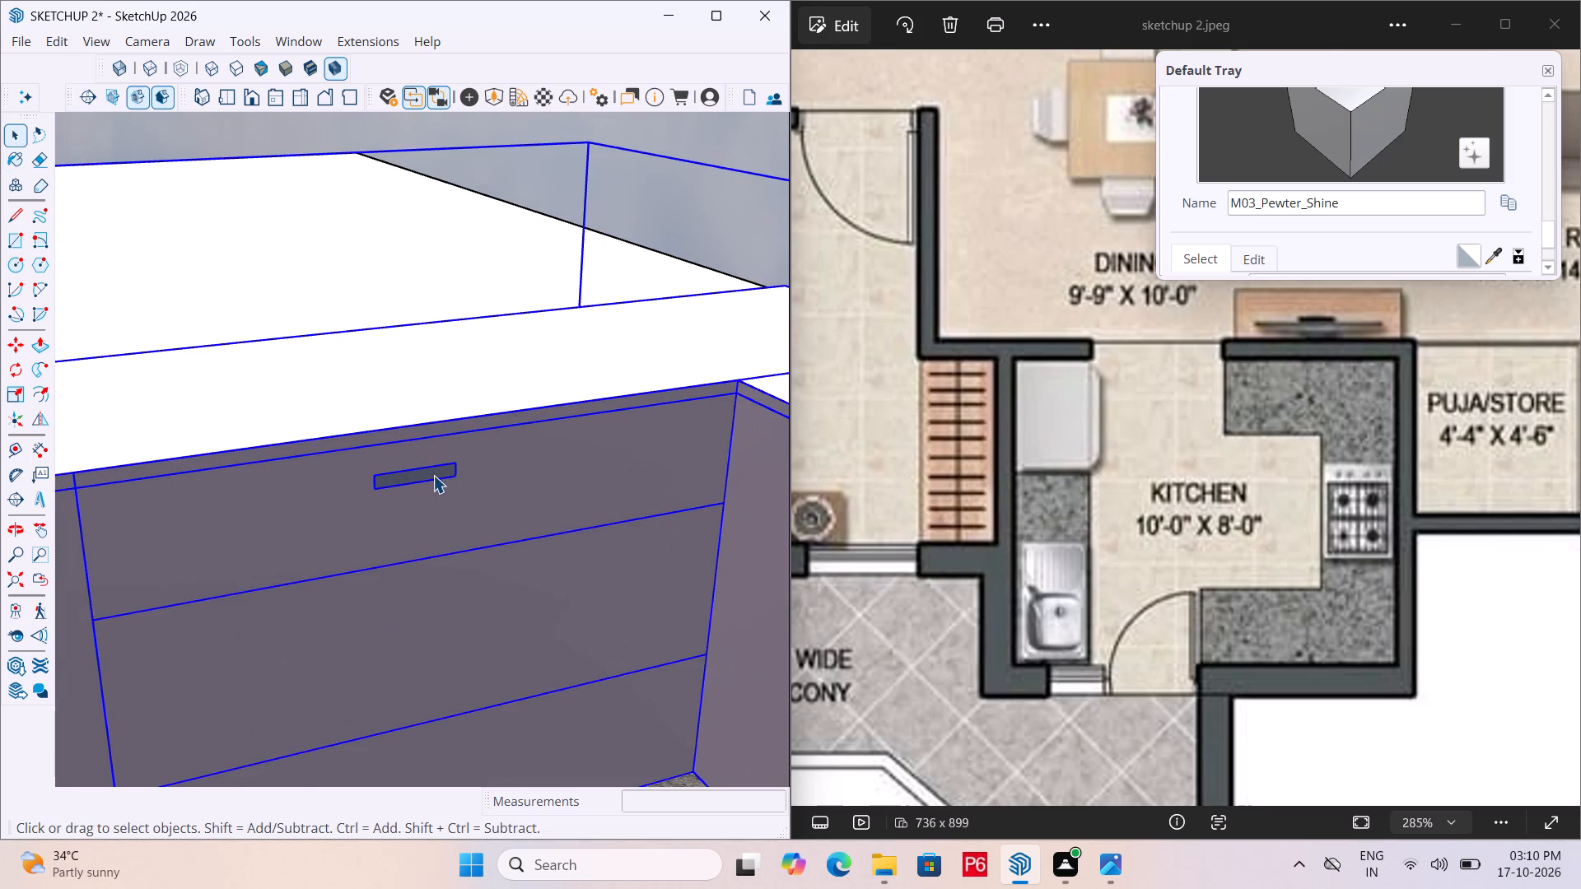
pyautogui.scroll(1, 431, 475)
pyautogui.doubleClick(432, 476)
pyautogui.click(432, 476)
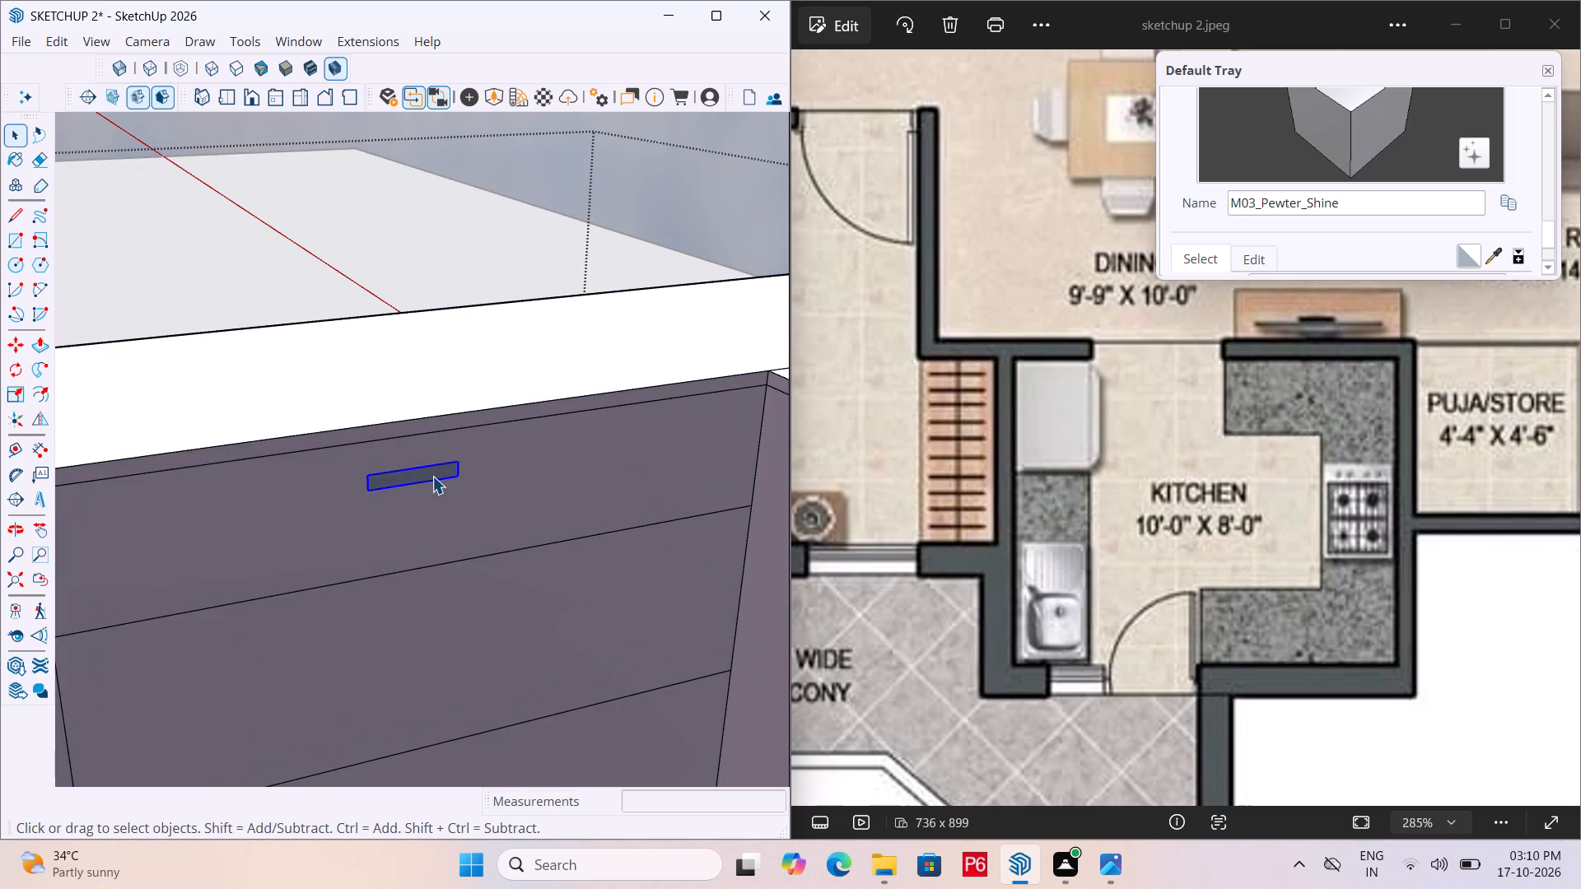
pyautogui.press('m')
pyautogui.doubleClick(464, 473)
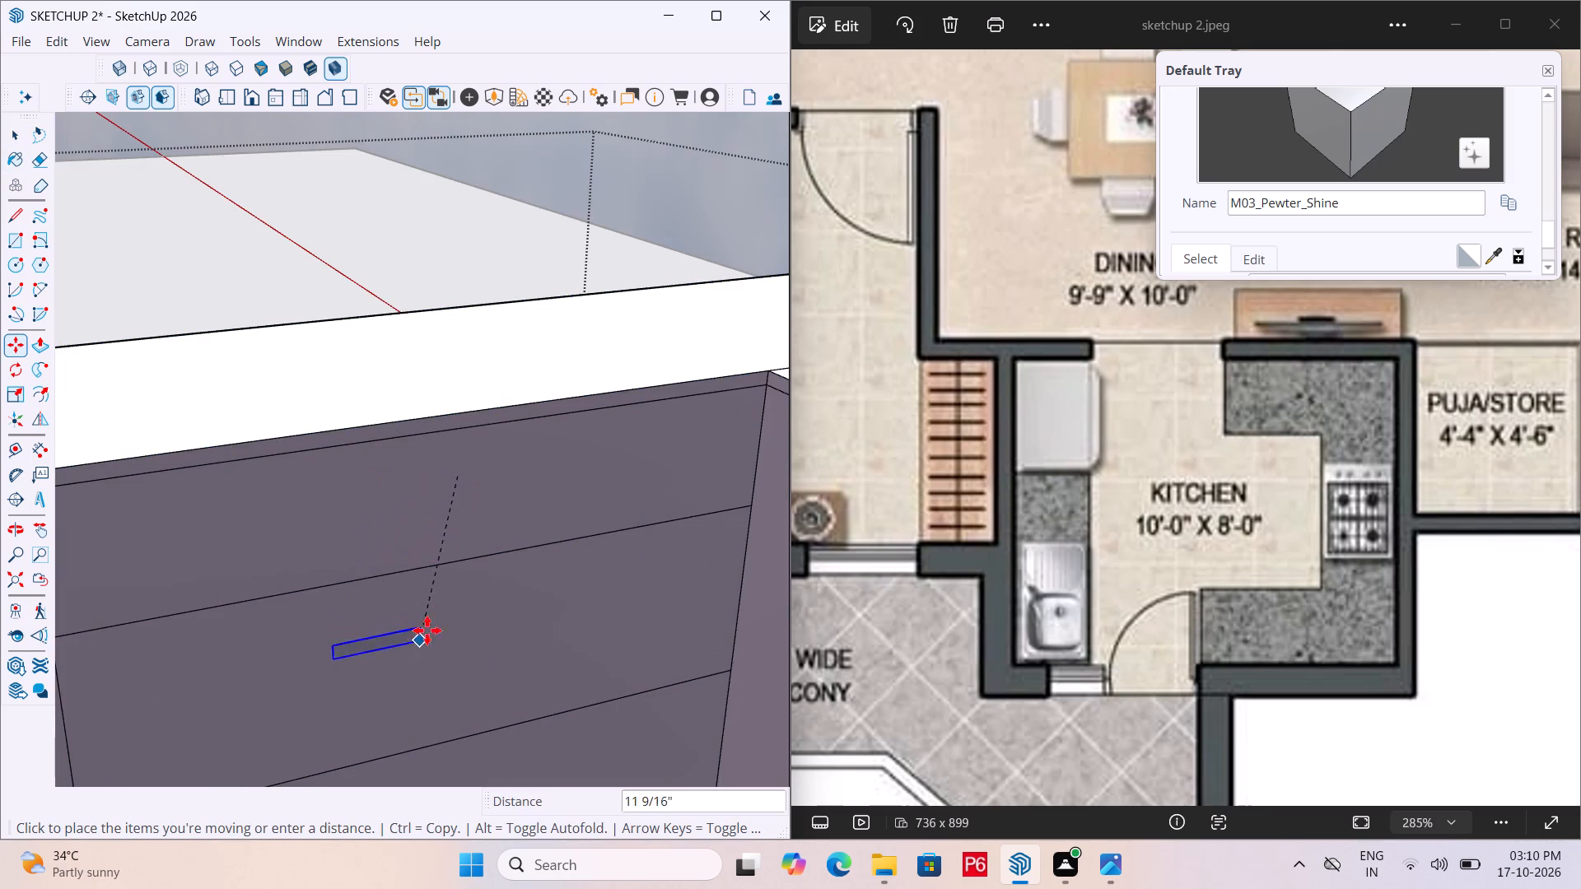
pyautogui.scroll(-4, 434, 505)
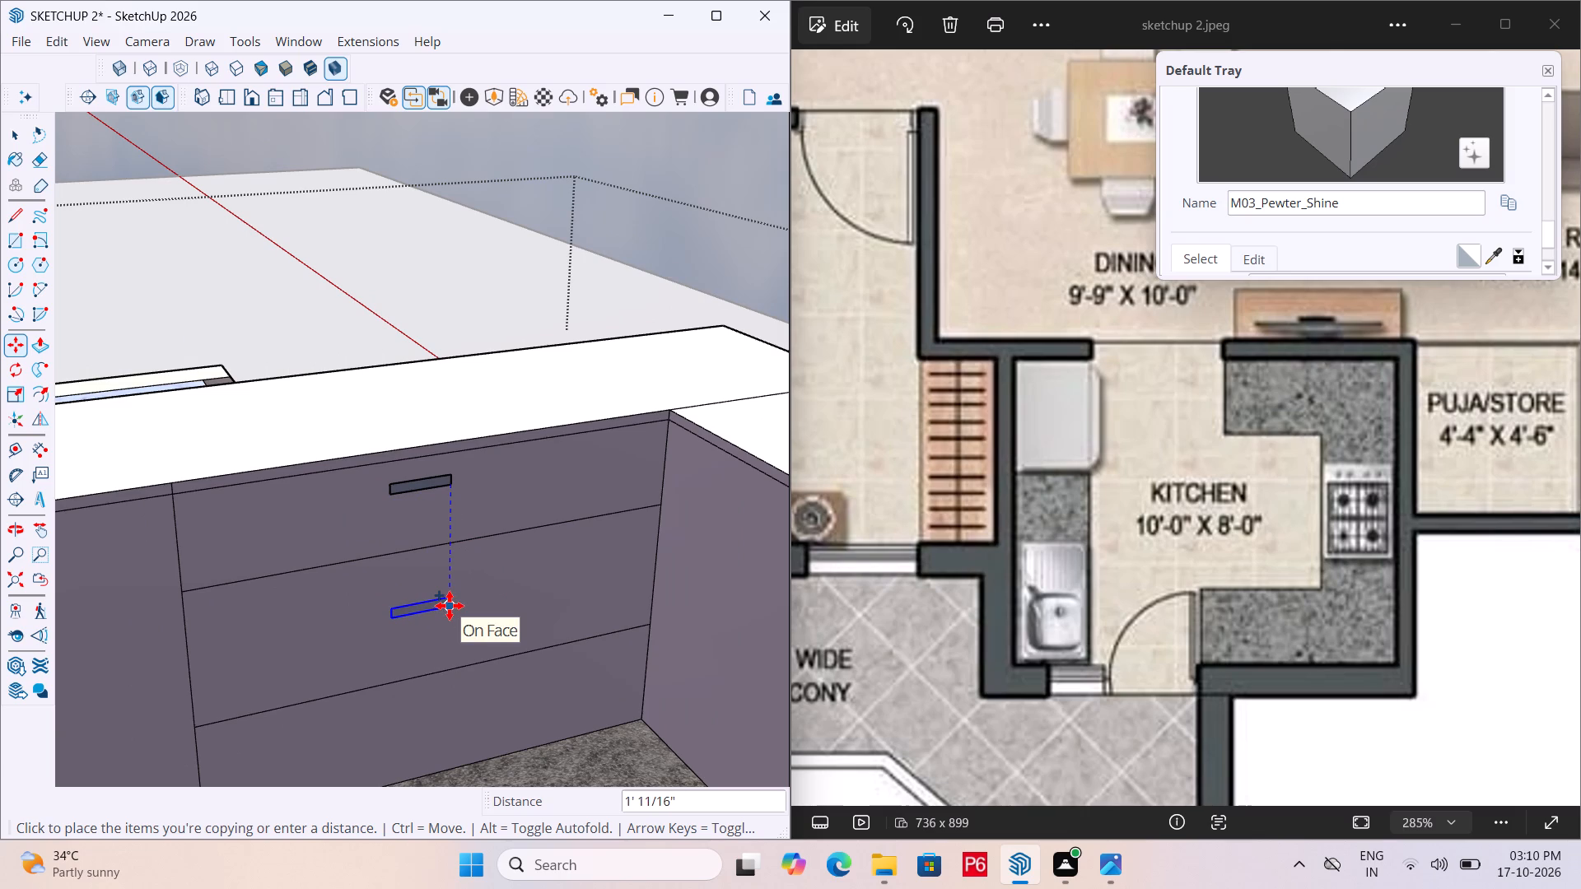
pyautogui.click(450, 606)
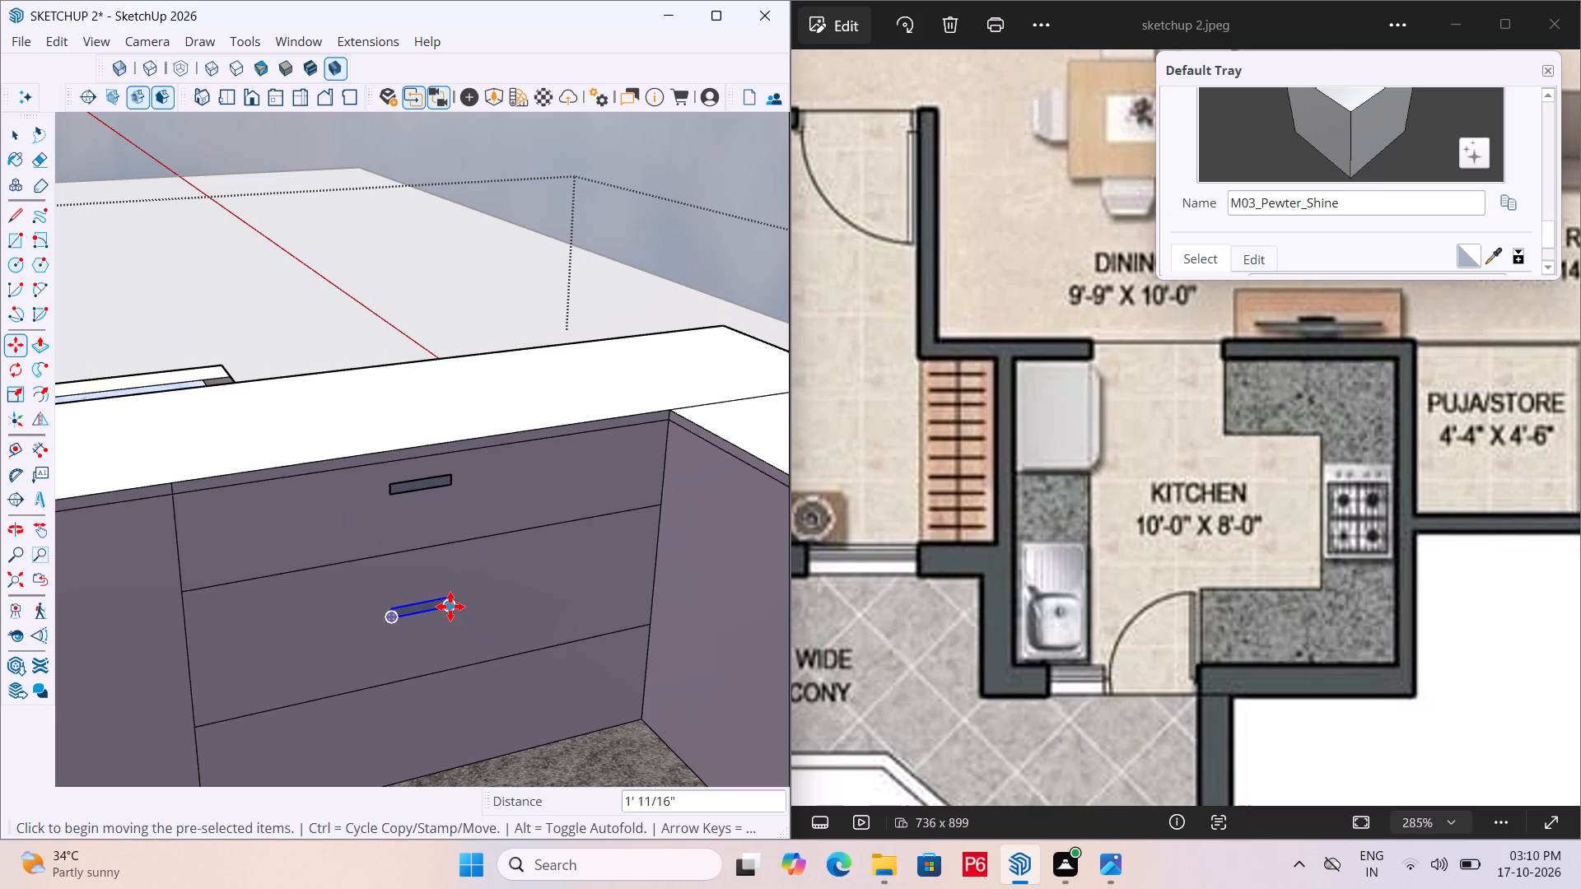
# Copy the middle drawer's handle group straight down about 1' 9/16" onto the bottom drawer face and save the model.
pyautogui.click(450, 607)
pyautogui.scroll(-3, 432, 645)
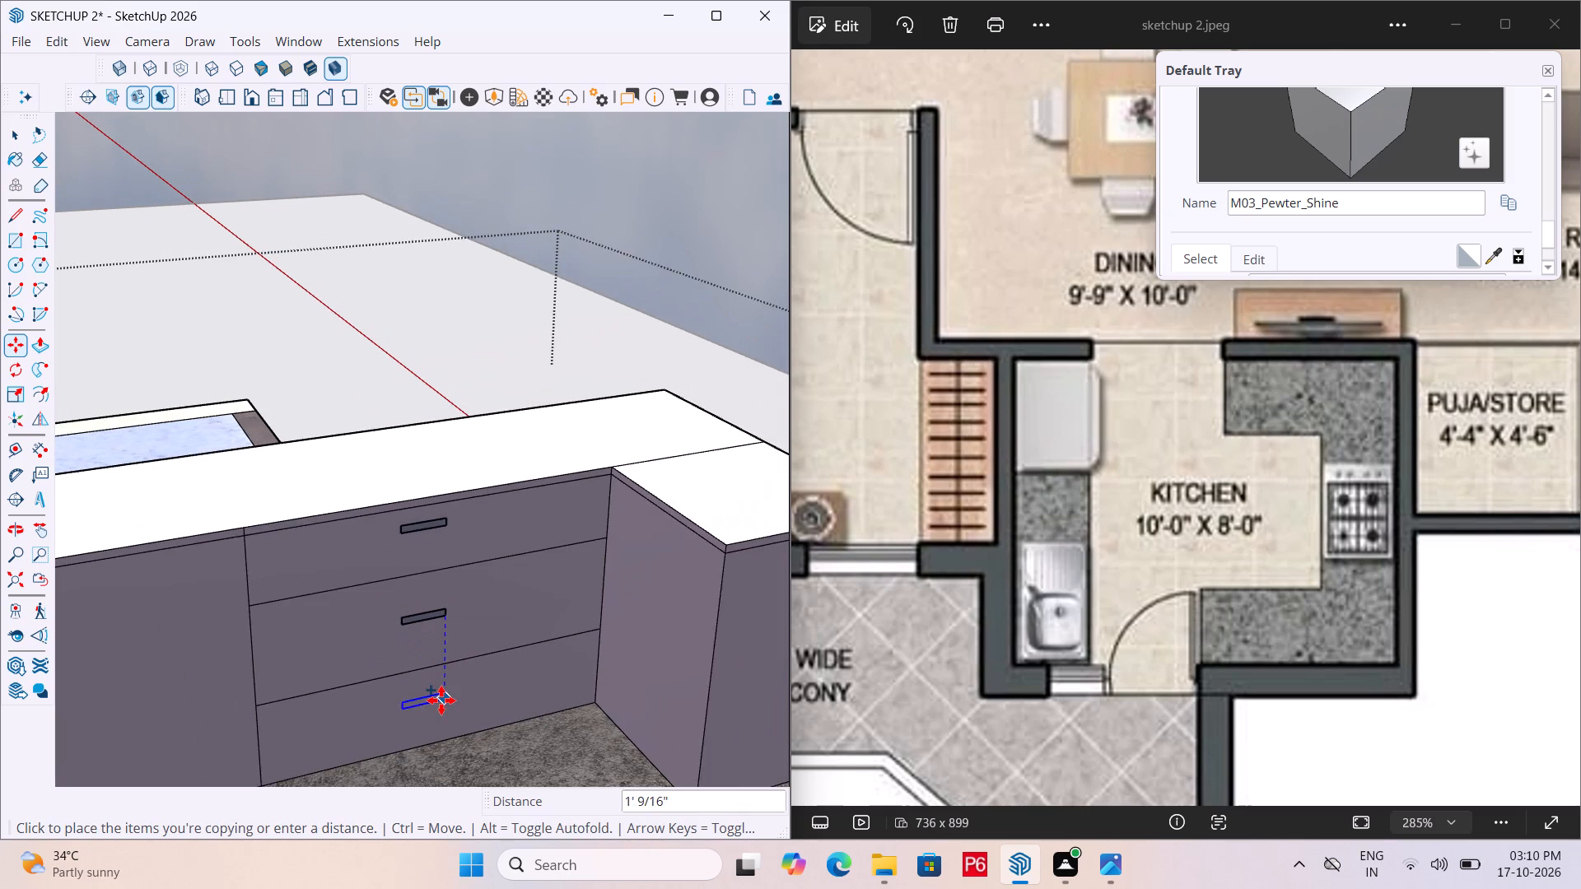
pyautogui.scroll(3, 441, 700)
pyautogui.click(441, 700)
pyautogui.scroll(-2, 455, 495)
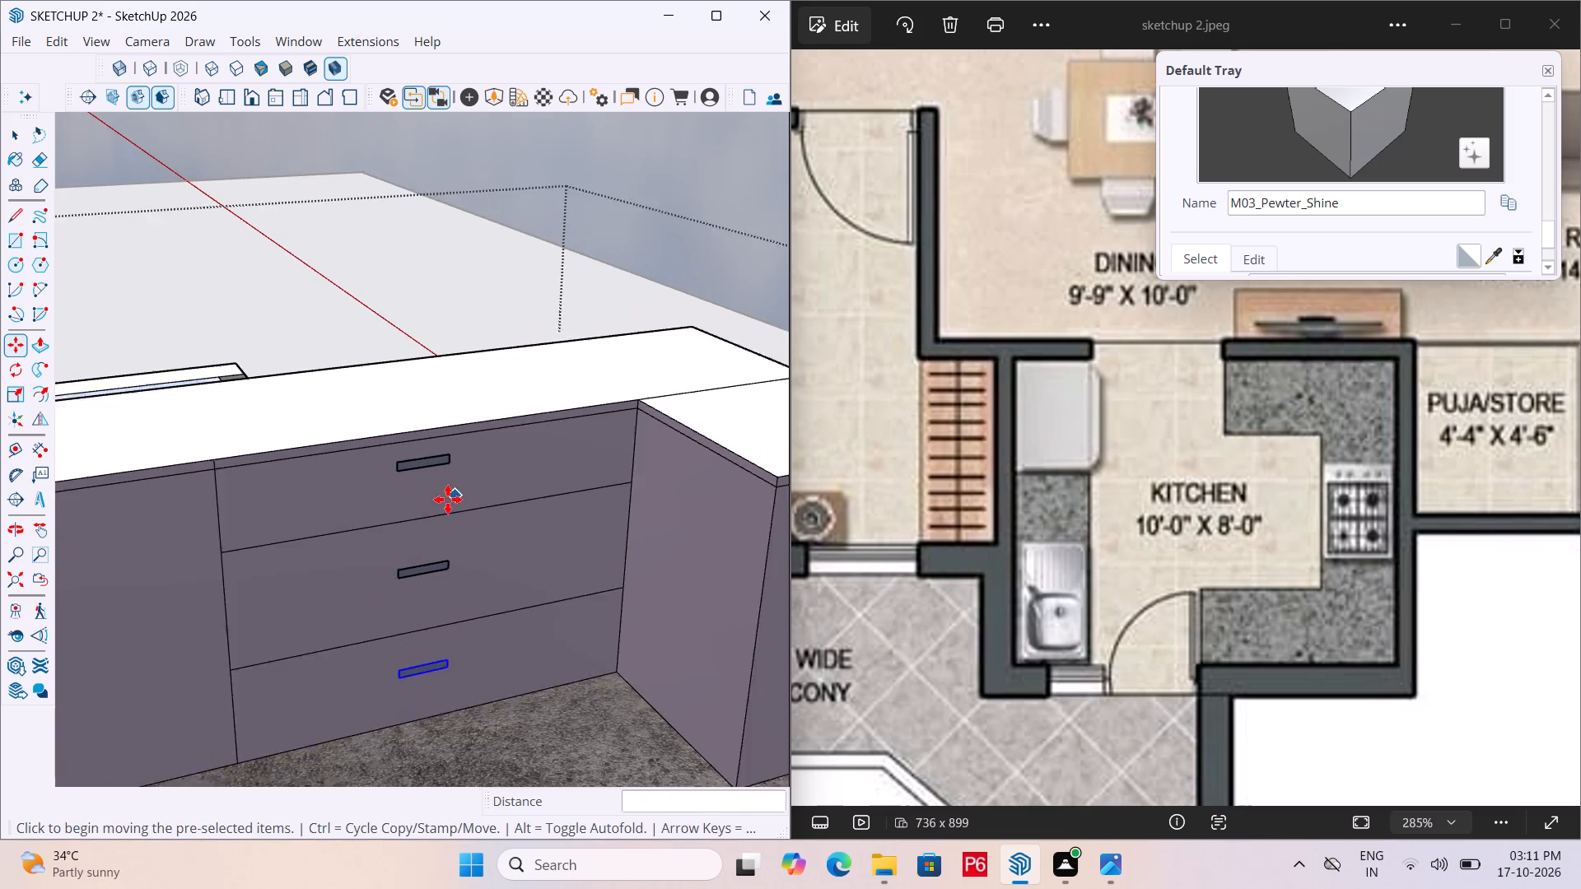
pyautogui.scroll(-2, 448, 500)
pyautogui.moveTo(414, 515); pyautogui.dragTo(220, 539, button='middle')
pyautogui.hotkey('ctrl', 's')
pyautogui.hotkey('ctrl', 's')
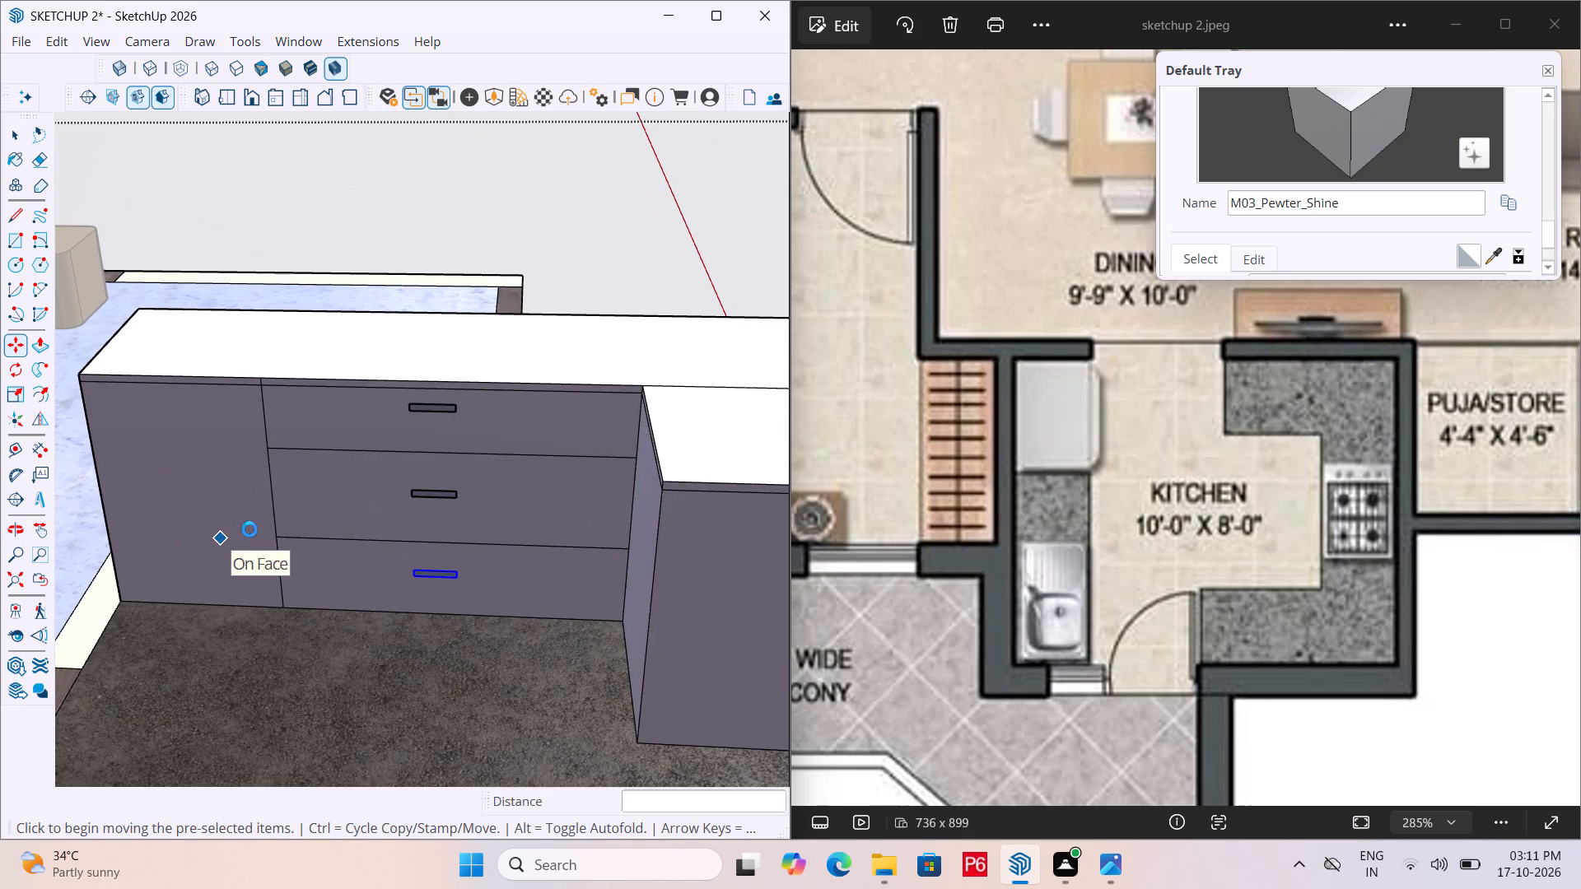
pyautogui.moveTo(171, 532); pyautogui.dragTo(304, 523, button='middle')
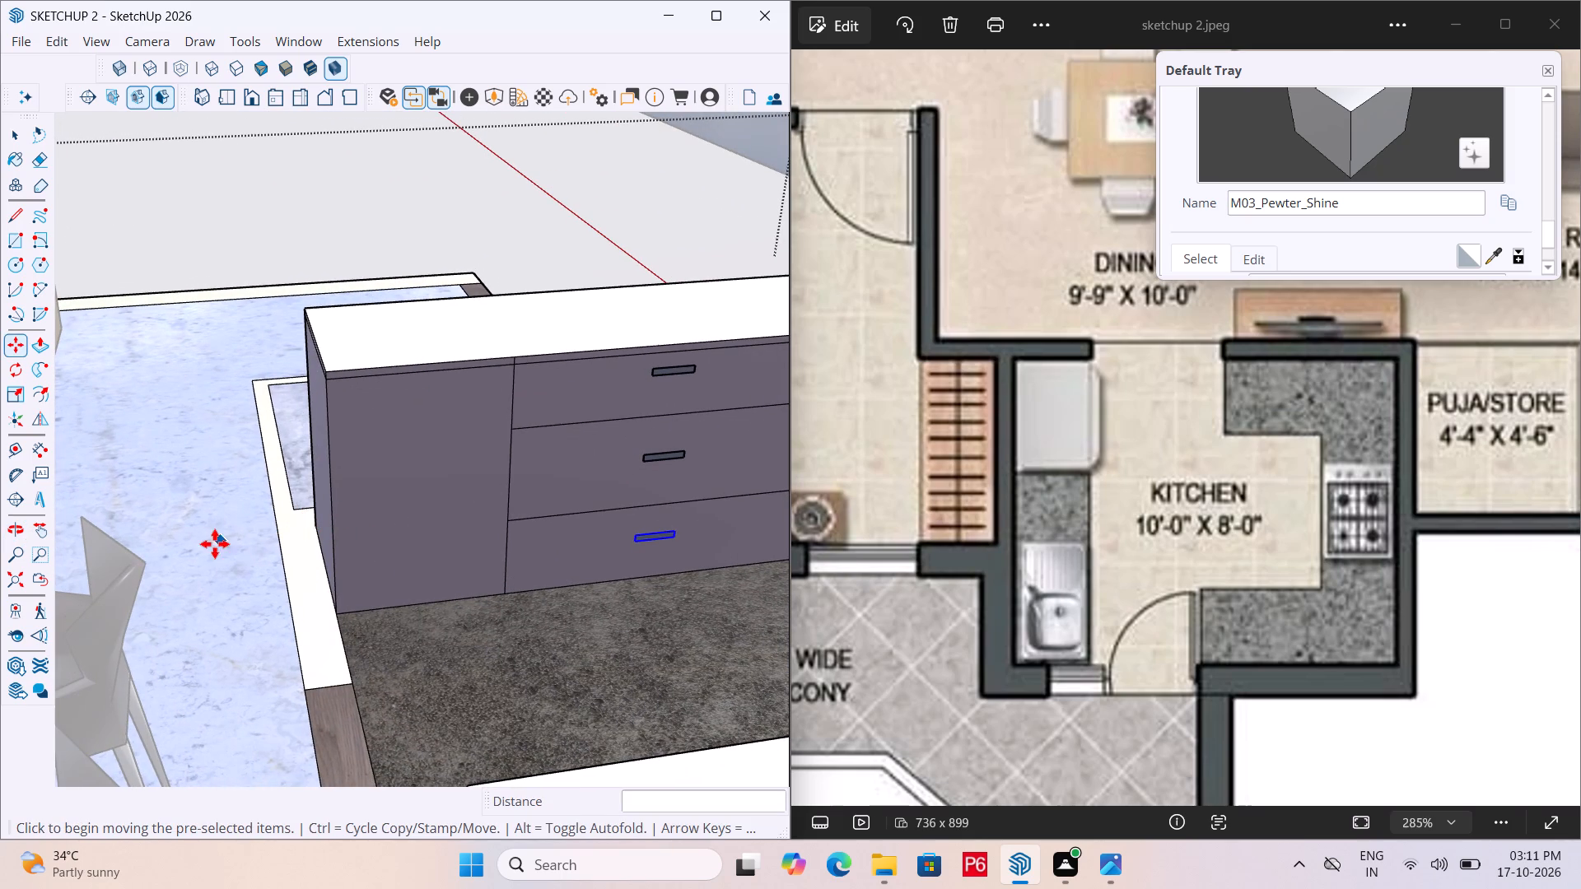
pyautogui.press('space')
pyautogui.press('Escape')
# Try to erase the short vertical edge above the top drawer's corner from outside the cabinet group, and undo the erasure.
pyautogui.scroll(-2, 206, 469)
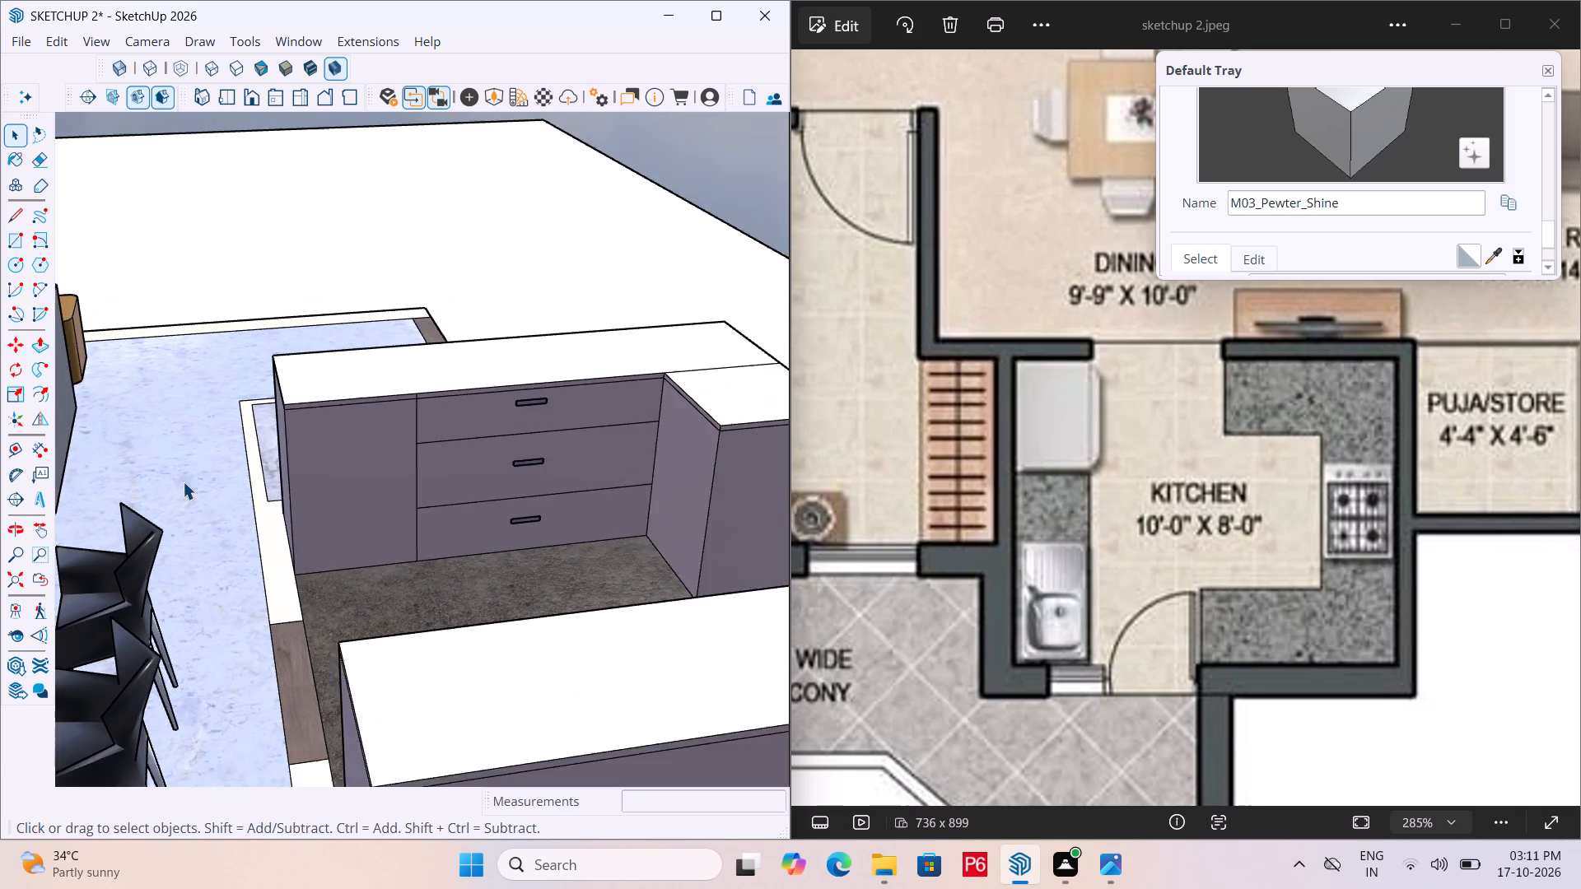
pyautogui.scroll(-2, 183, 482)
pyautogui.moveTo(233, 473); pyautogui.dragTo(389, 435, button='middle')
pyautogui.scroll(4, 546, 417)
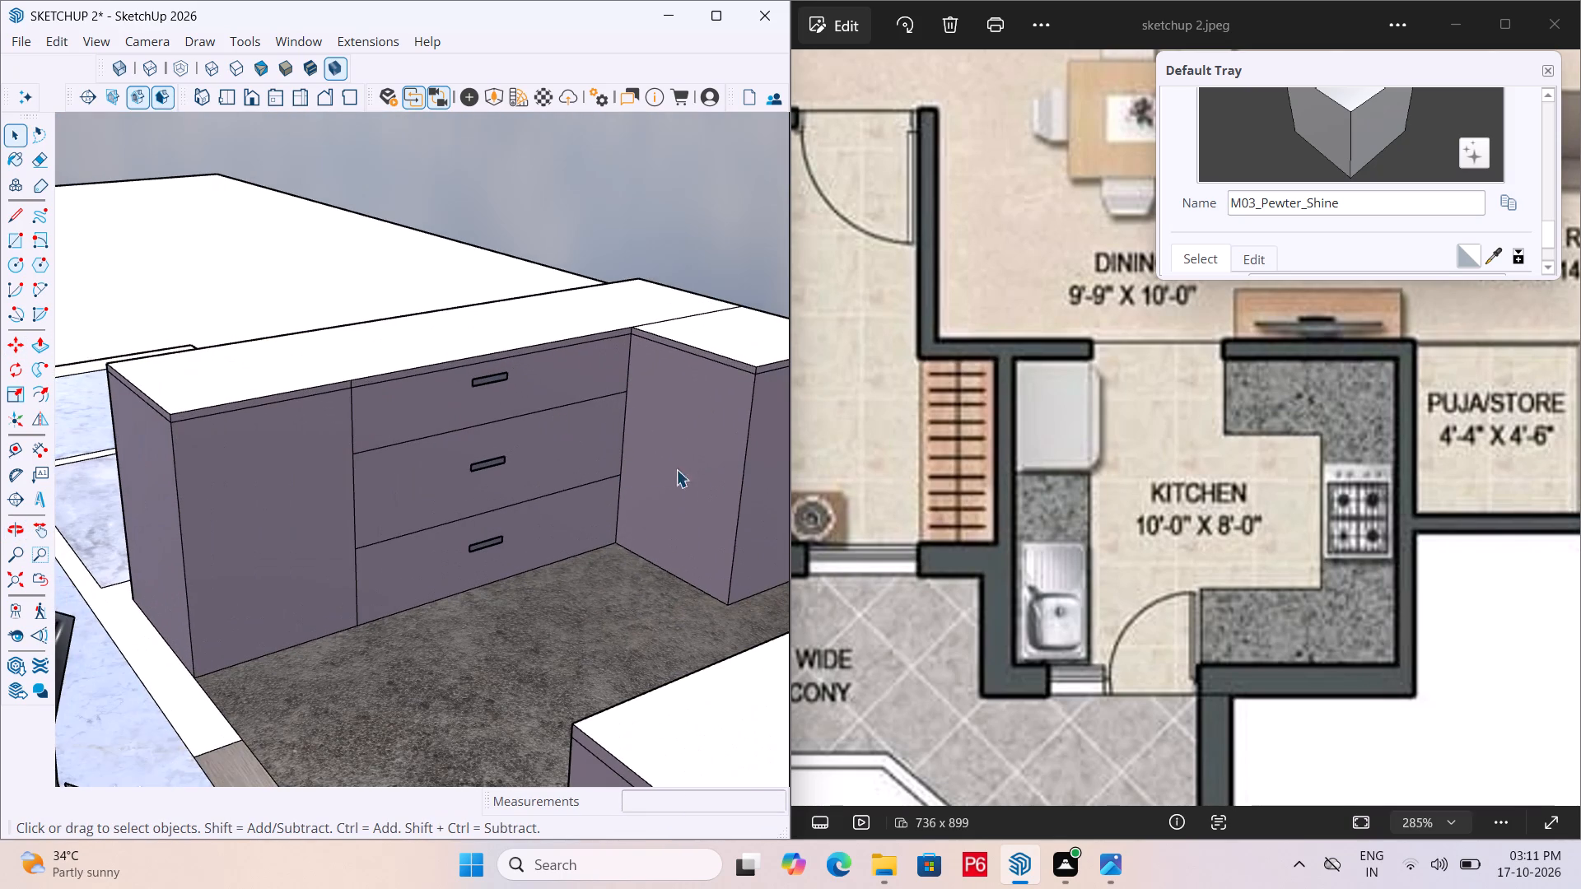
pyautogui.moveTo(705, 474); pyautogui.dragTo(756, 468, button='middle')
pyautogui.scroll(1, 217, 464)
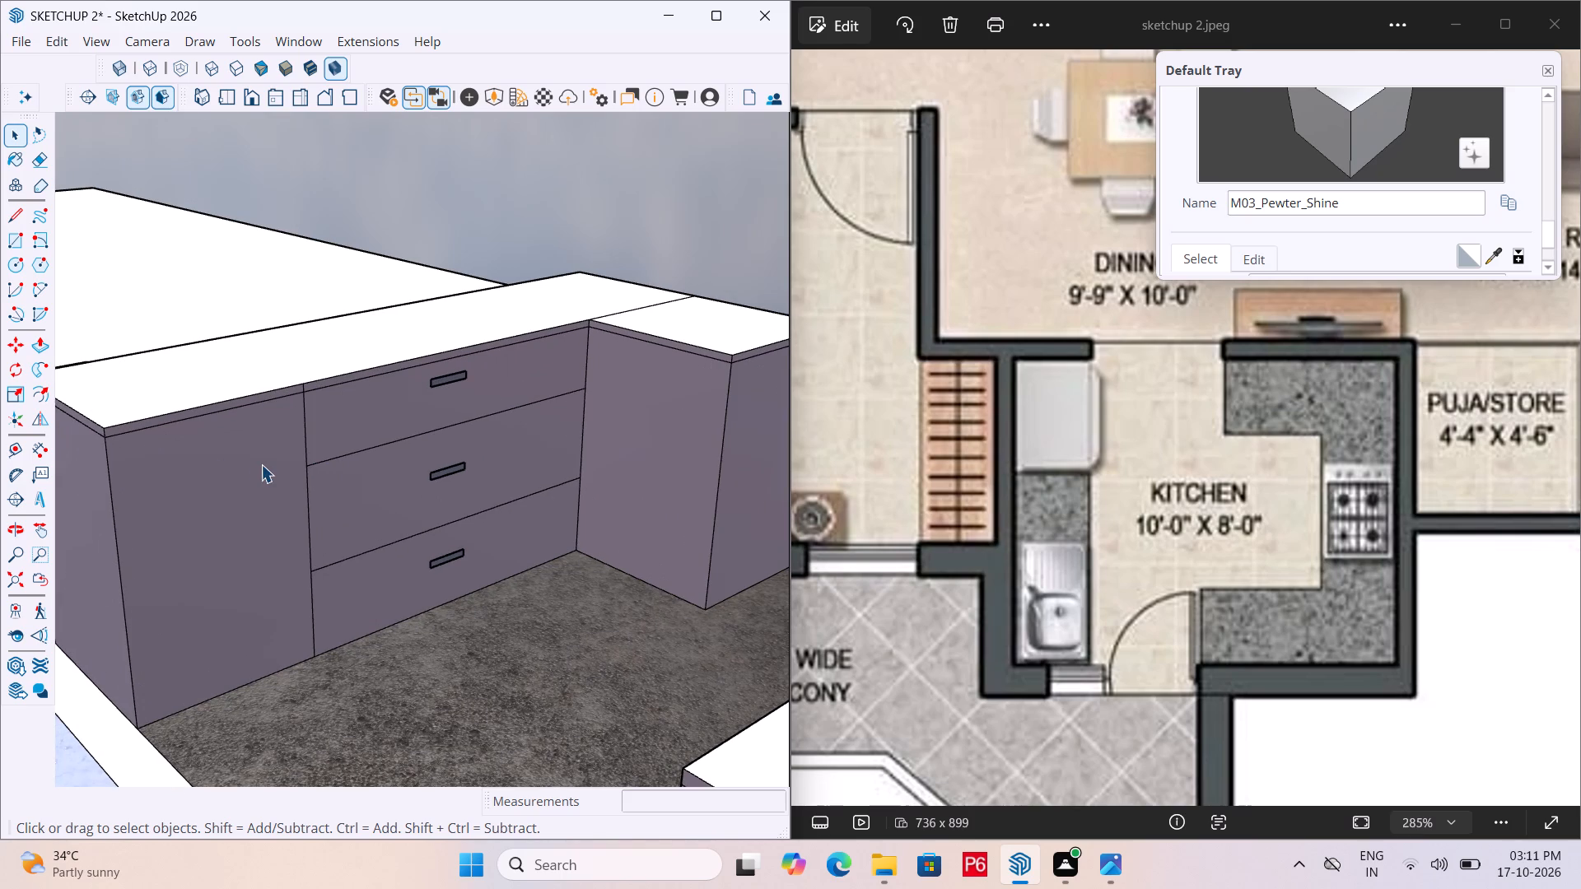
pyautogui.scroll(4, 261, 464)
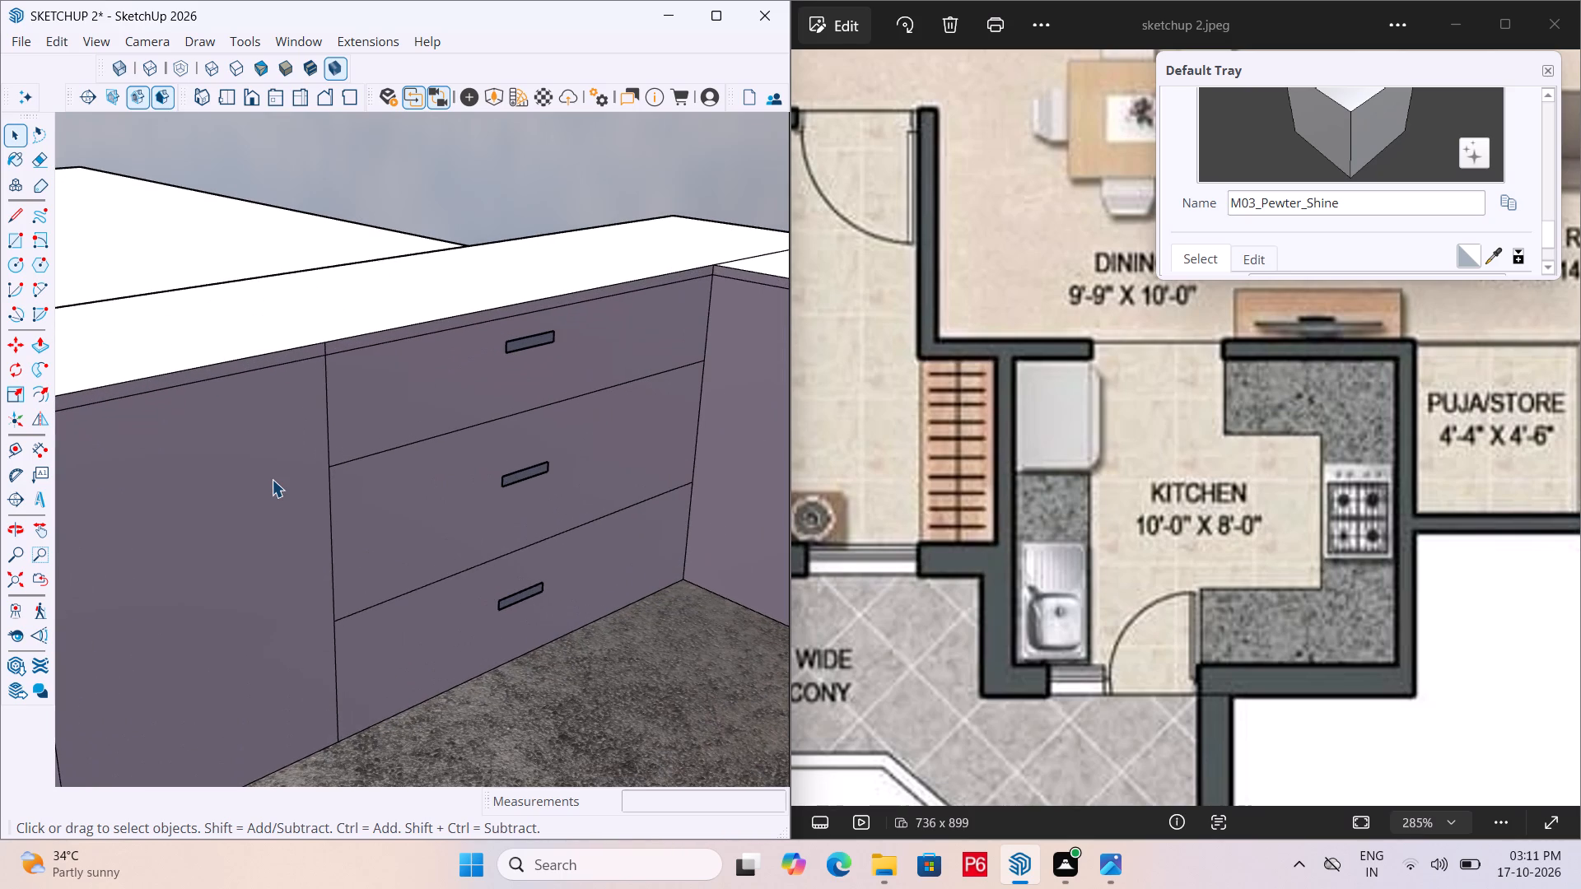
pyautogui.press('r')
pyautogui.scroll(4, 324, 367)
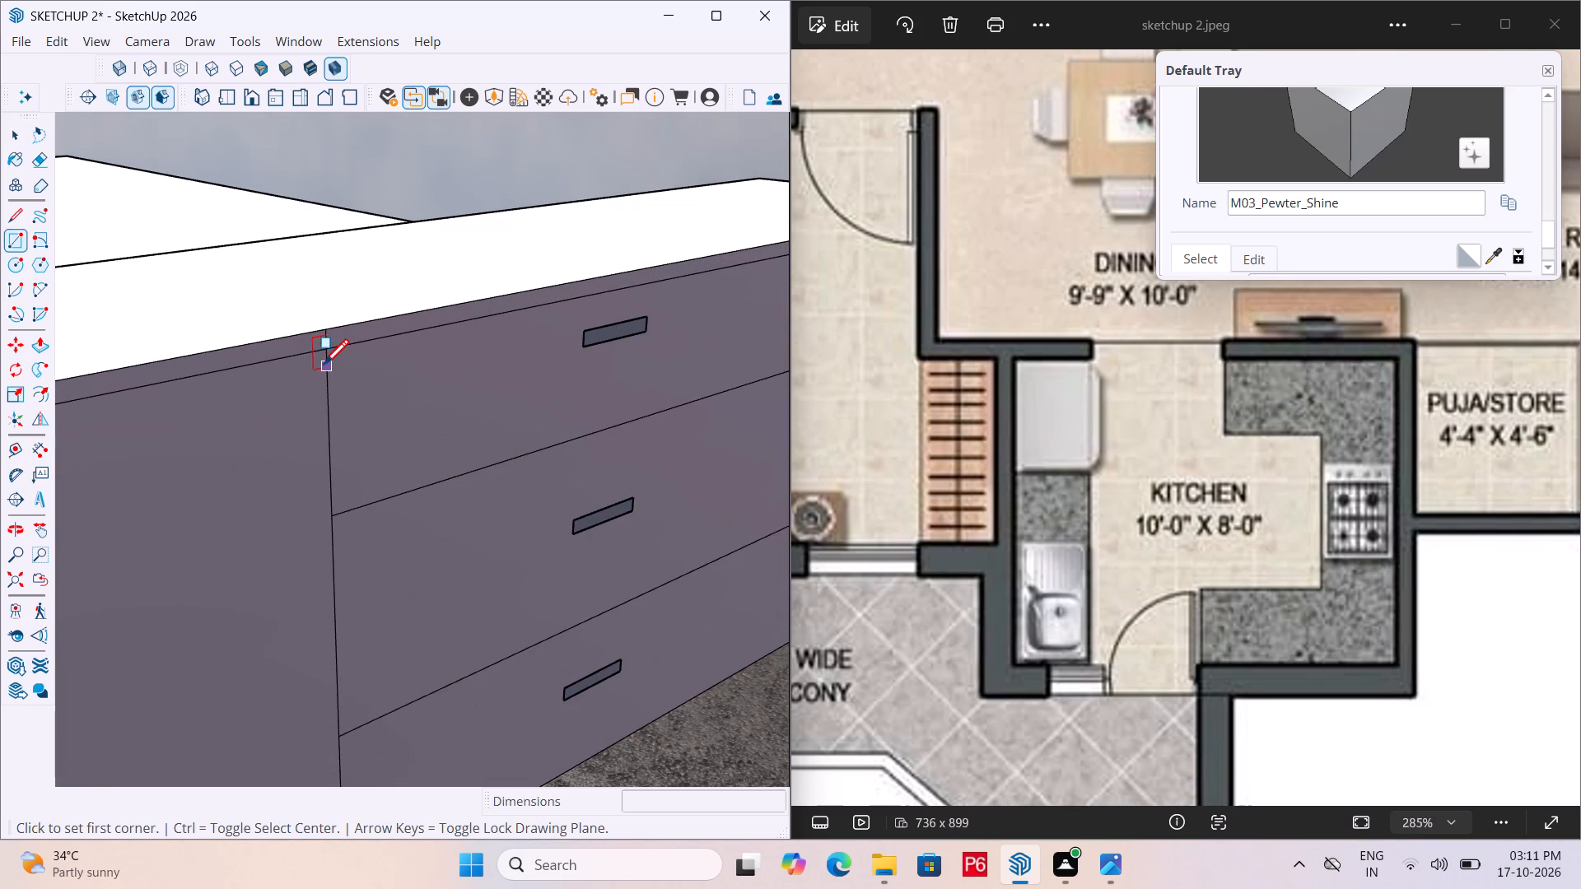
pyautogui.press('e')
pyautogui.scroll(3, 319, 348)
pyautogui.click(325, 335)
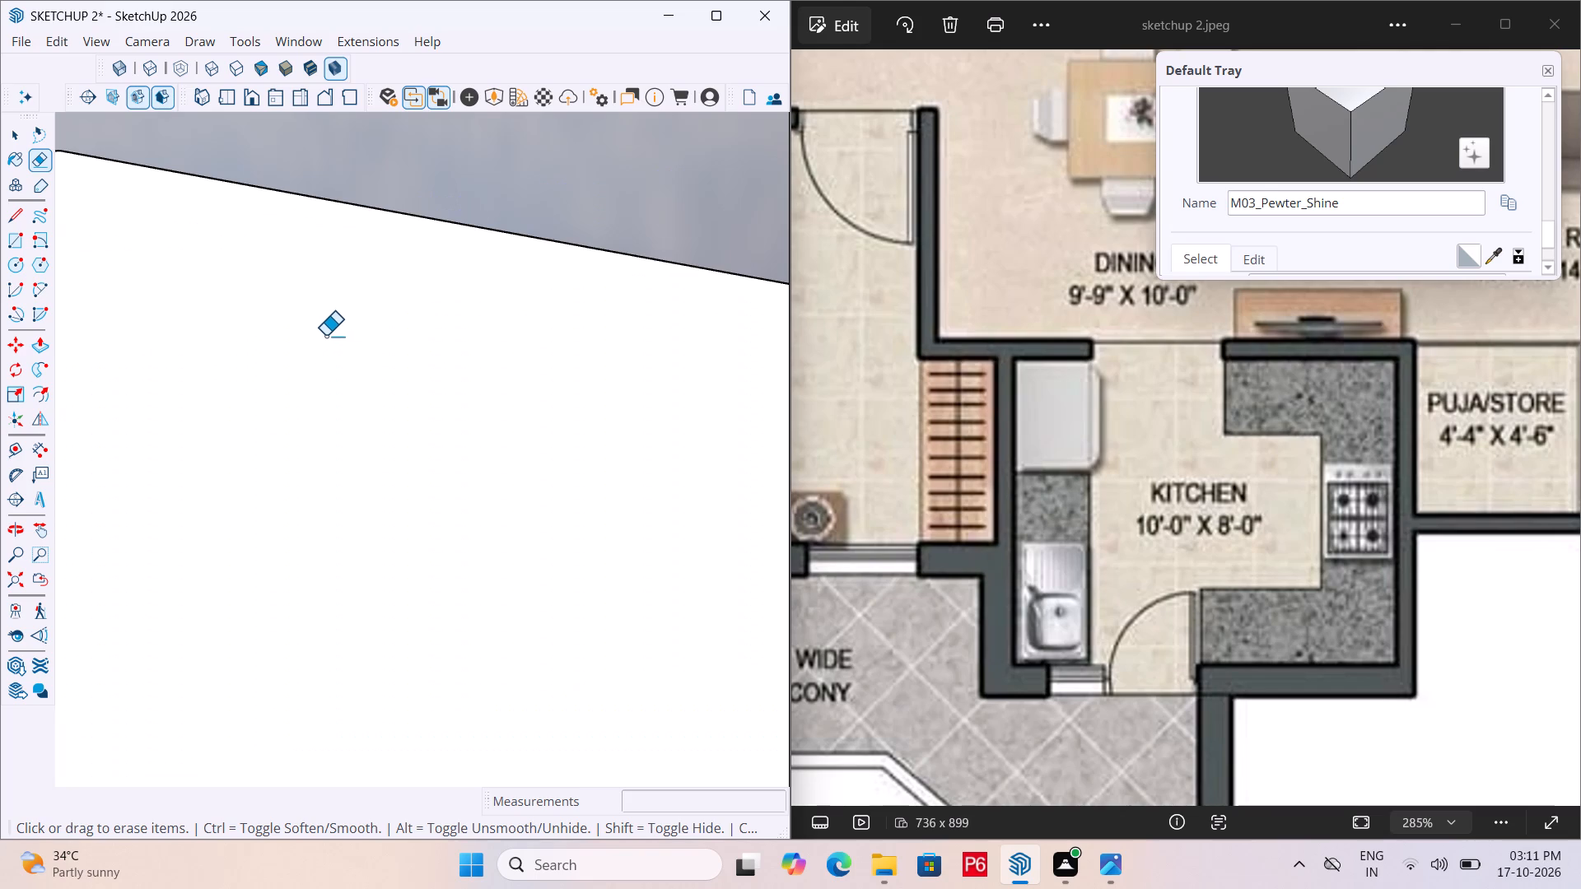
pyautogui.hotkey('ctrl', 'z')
# Inside the cabinet group, erase the short vertical edge in the strip above the top drawer's corner and save the model.
pyautogui.scroll(-5, 252, 342)
pyautogui.press('space')
pyautogui.doubleClick(315, 392)
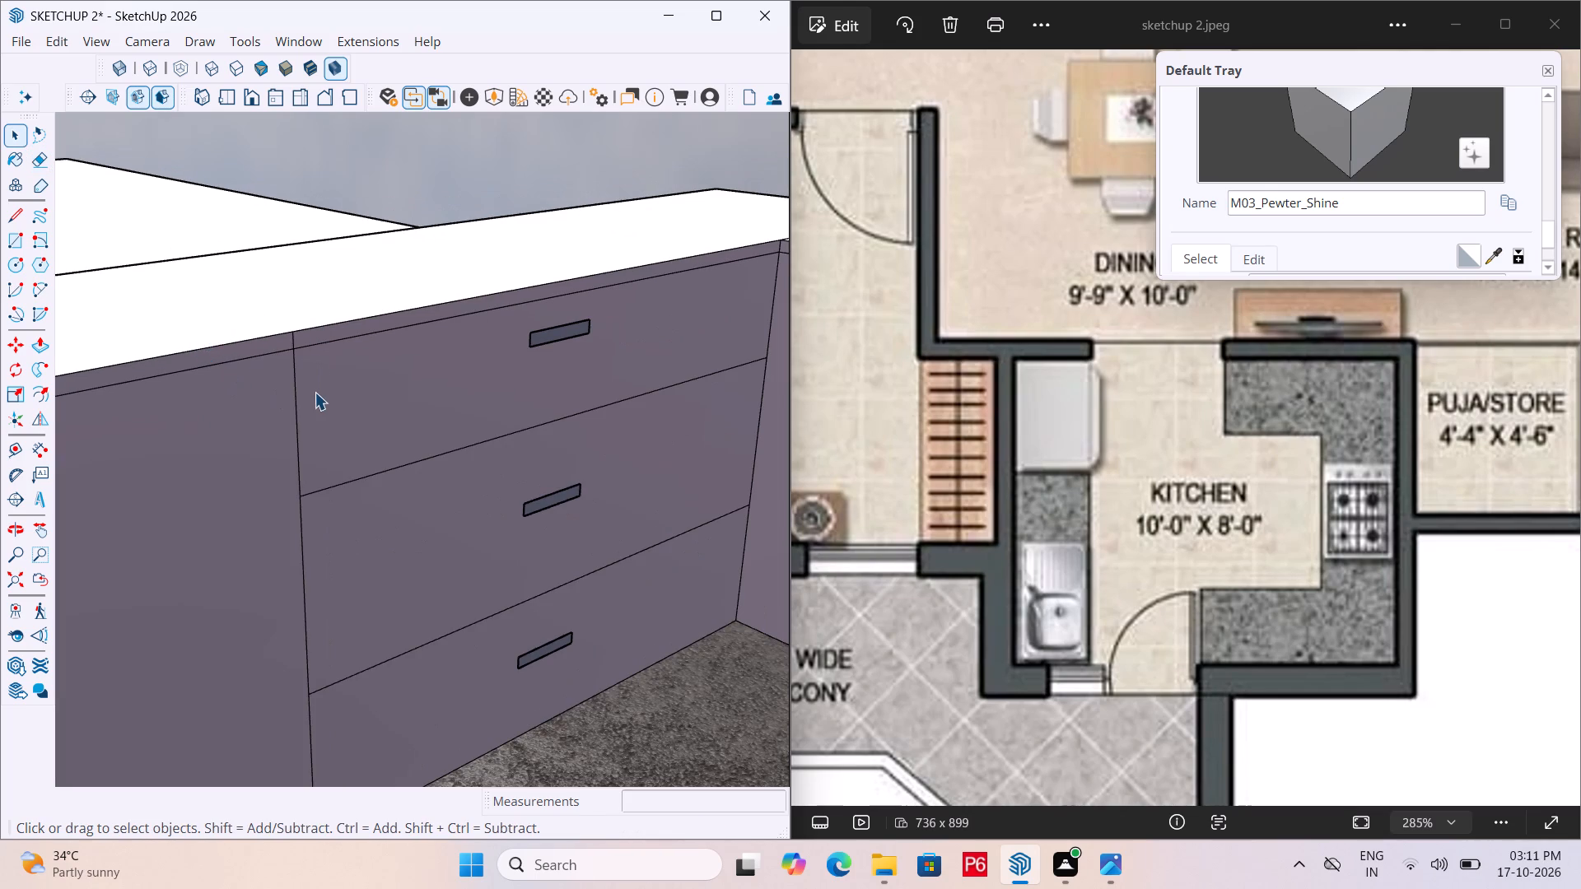
pyautogui.doubleClick(357, 366)
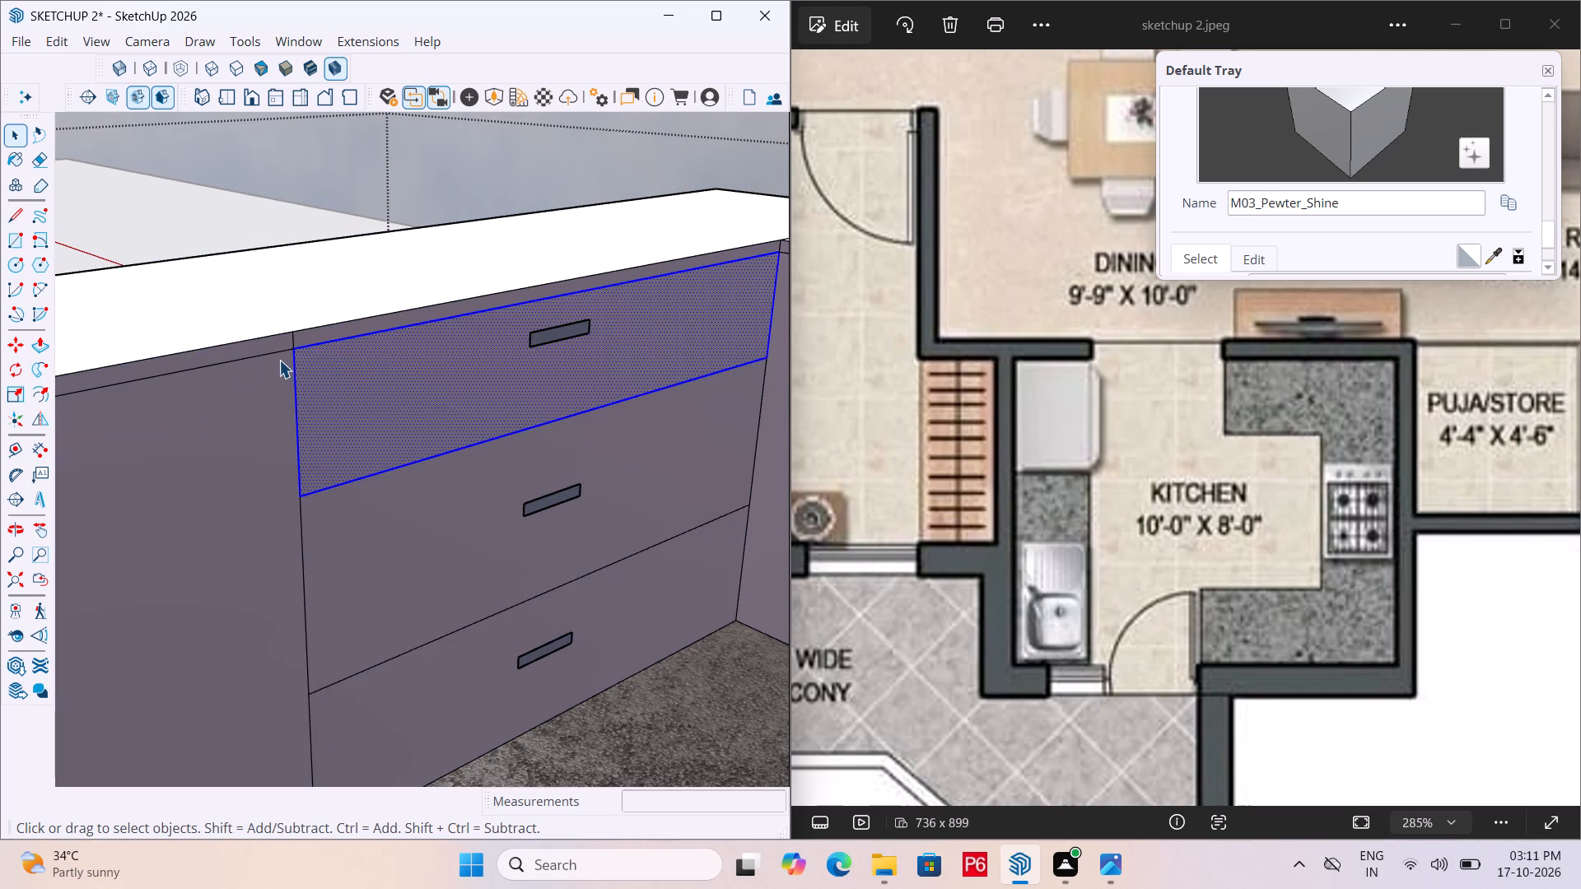
pyautogui.scroll(4, 285, 337)
pyautogui.press('e')
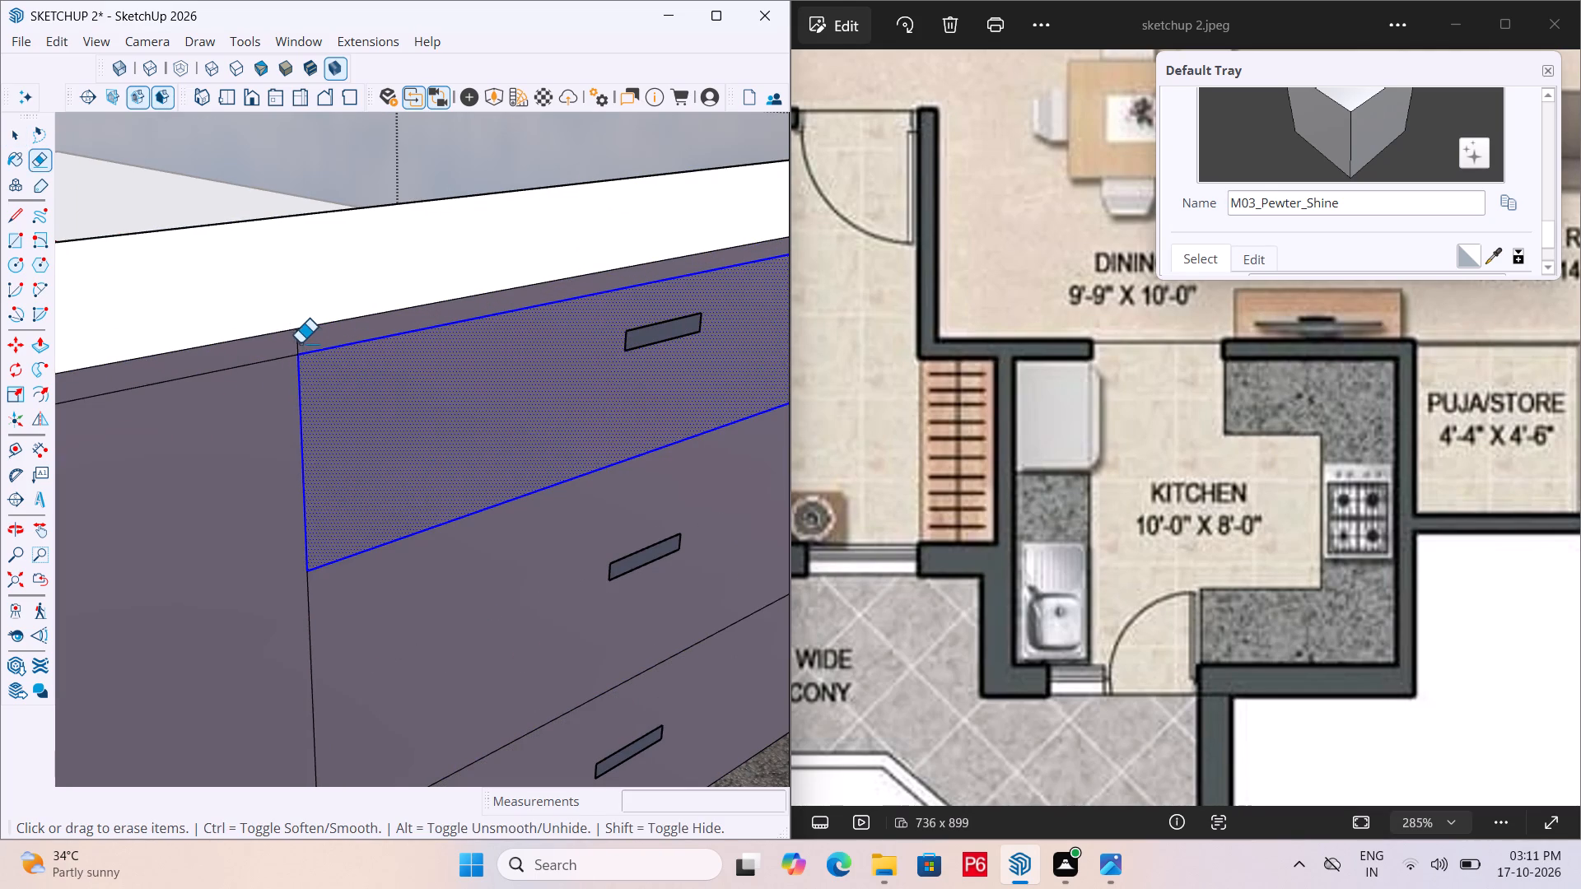
pyautogui.click(298, 342)
pyautogui.scroll(-11, 271, 351)
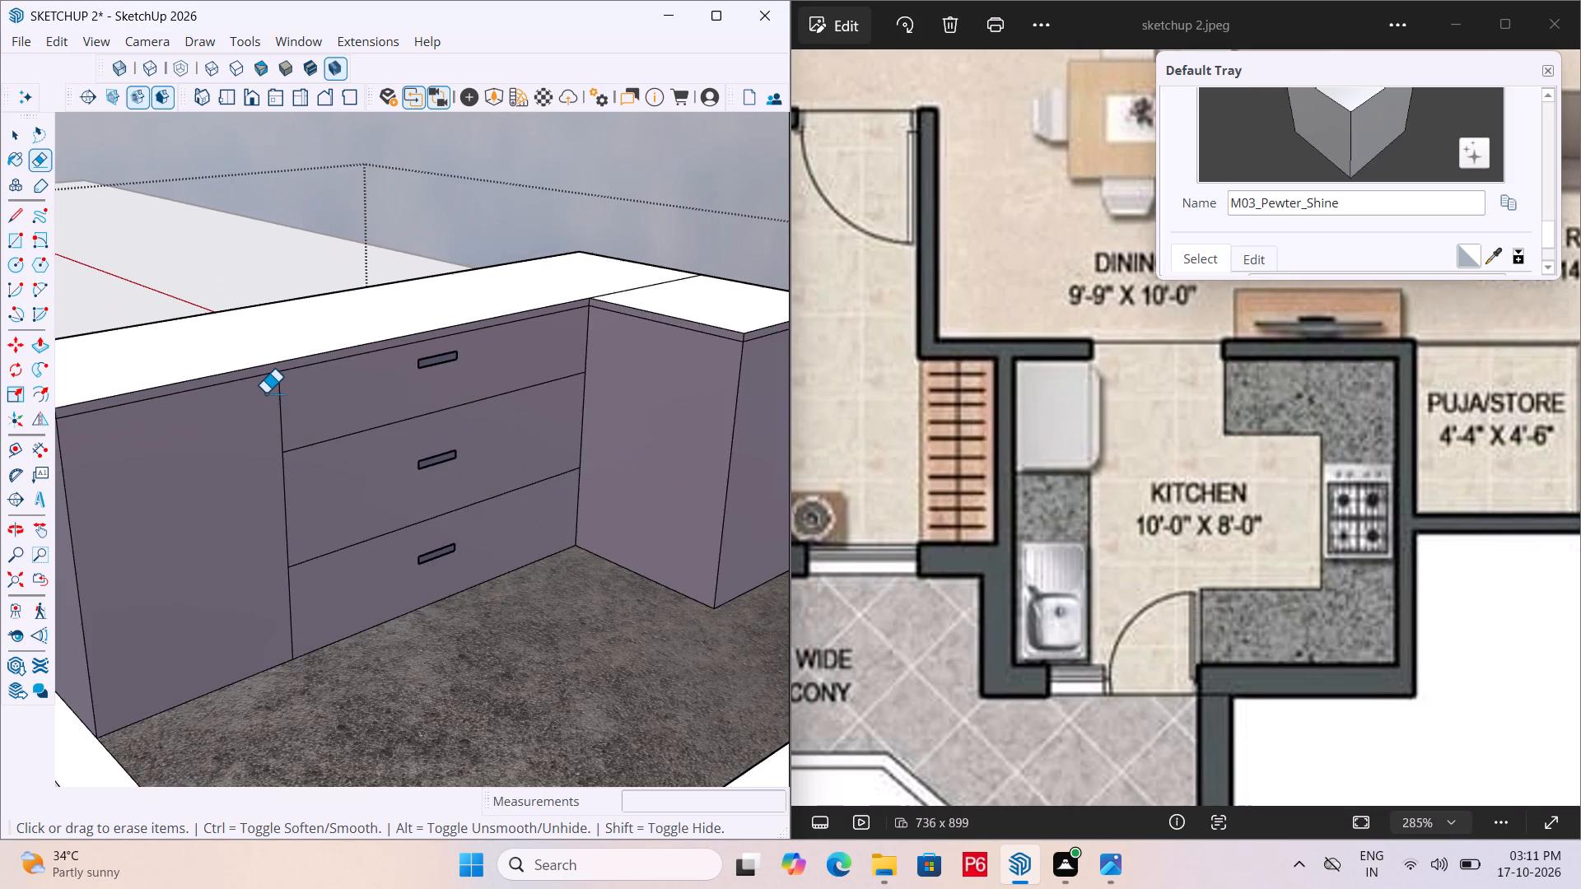
pyautogui.scroll(-2, 265, 393)
pyautogui.moveTo(302, 413); pyautogui.dragTo(267, 459, button='middle')
pyautogui.hotkey('ctrl', 's')
pyautogui.hotkey('ctrl', 's')
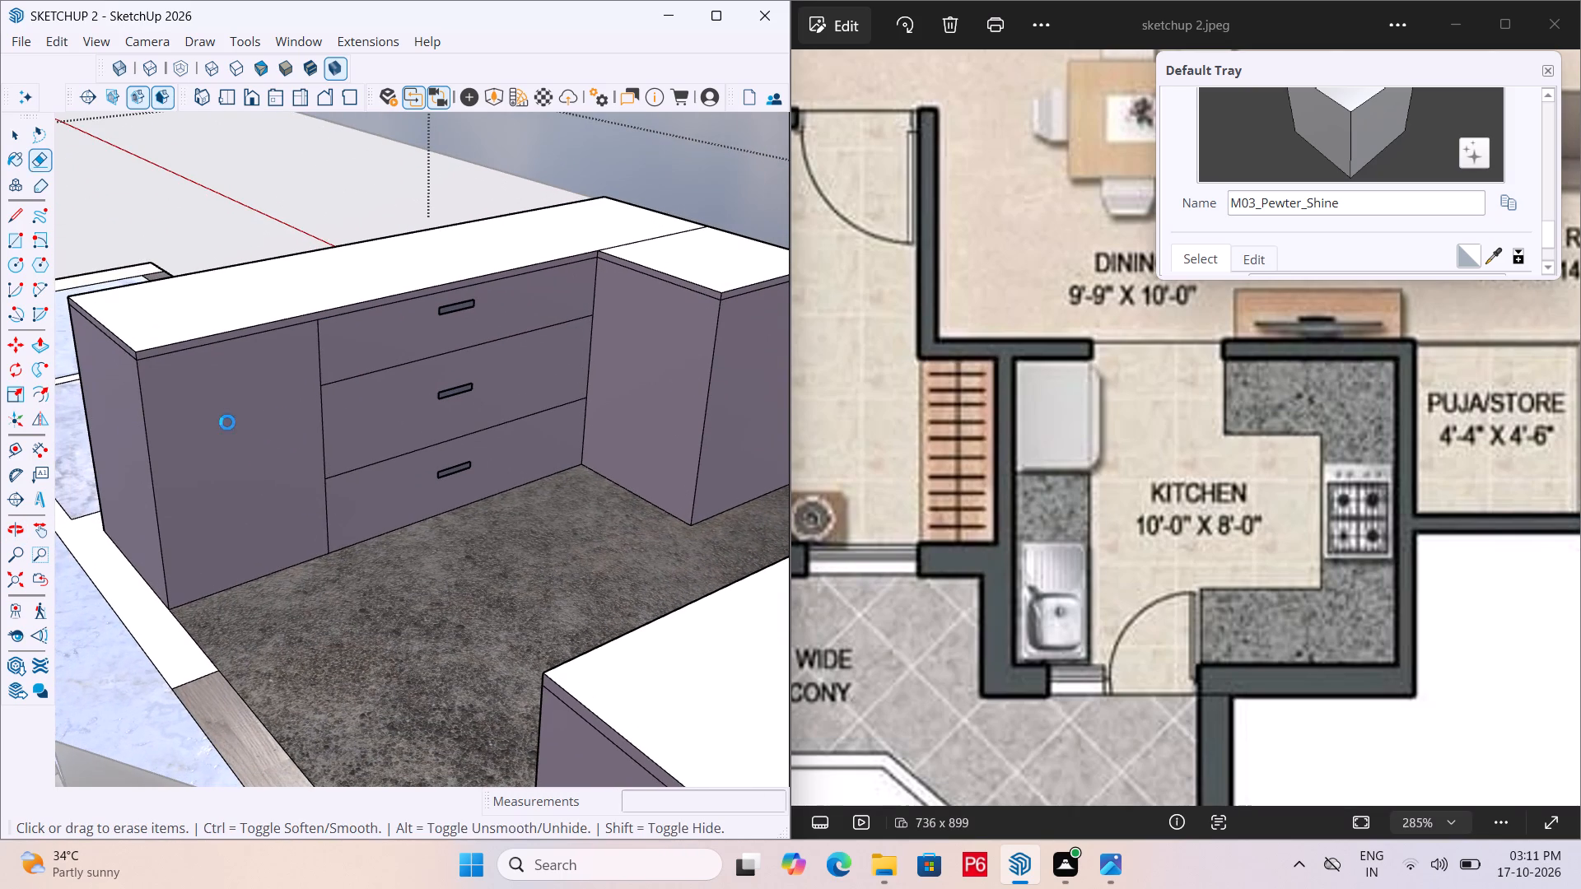
# Draw an upright handle rectangle about 8 11/16" by 1 3/16" on the cabinet door beside the drawers, near their shared edge.
pyautogui.scroll(5, 135, 468)
pyautogui.scroll(3, 330, 343)
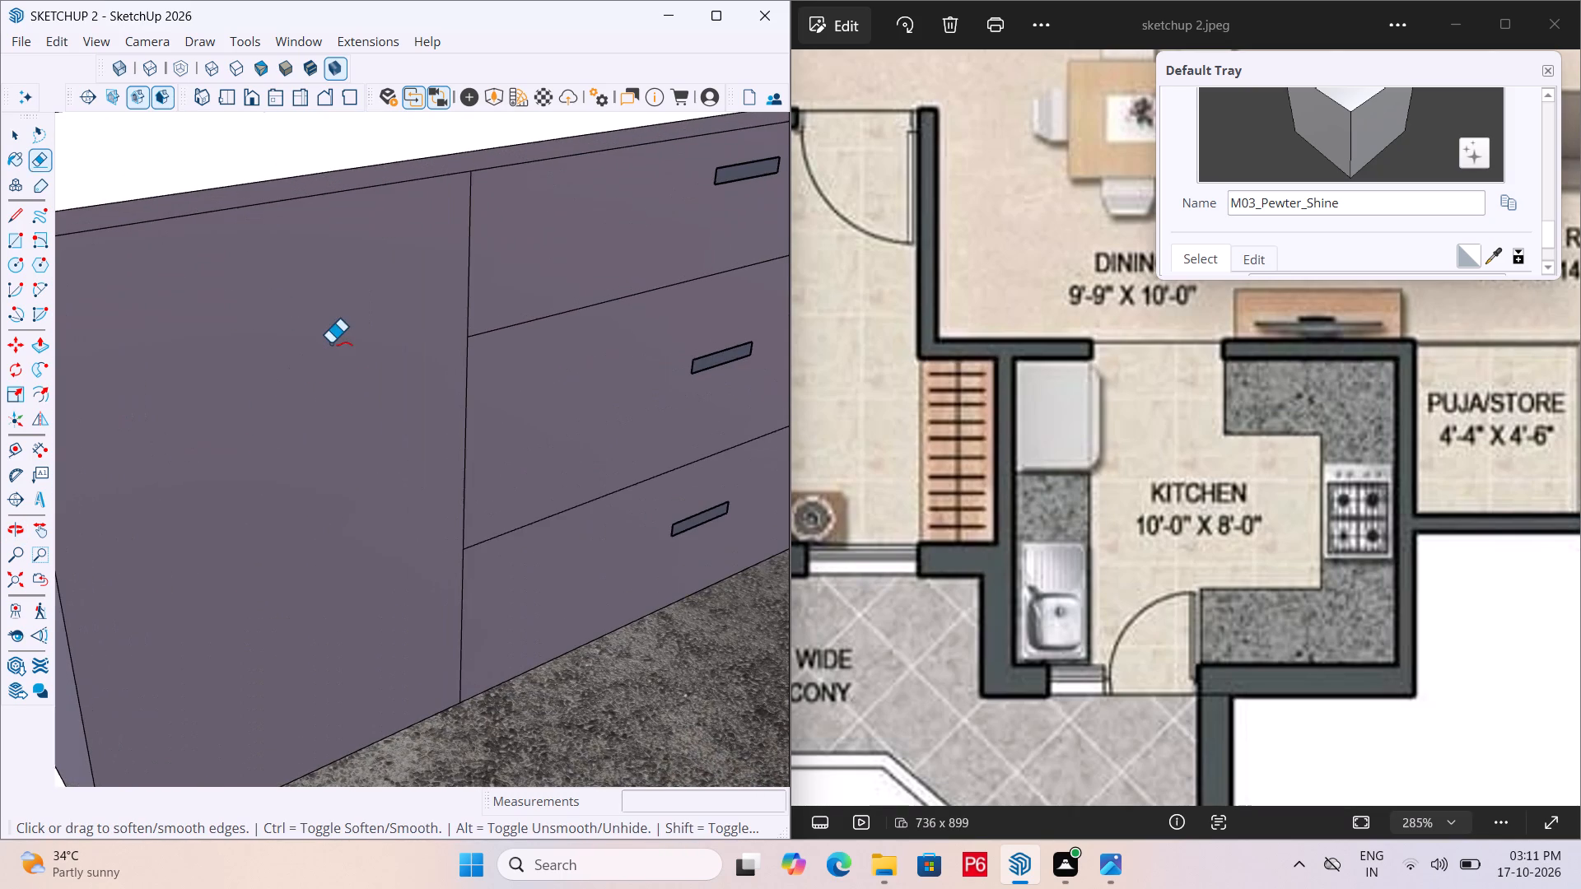
pyautogui.scroll(1, 330, 343)
pyautogui.press('r')
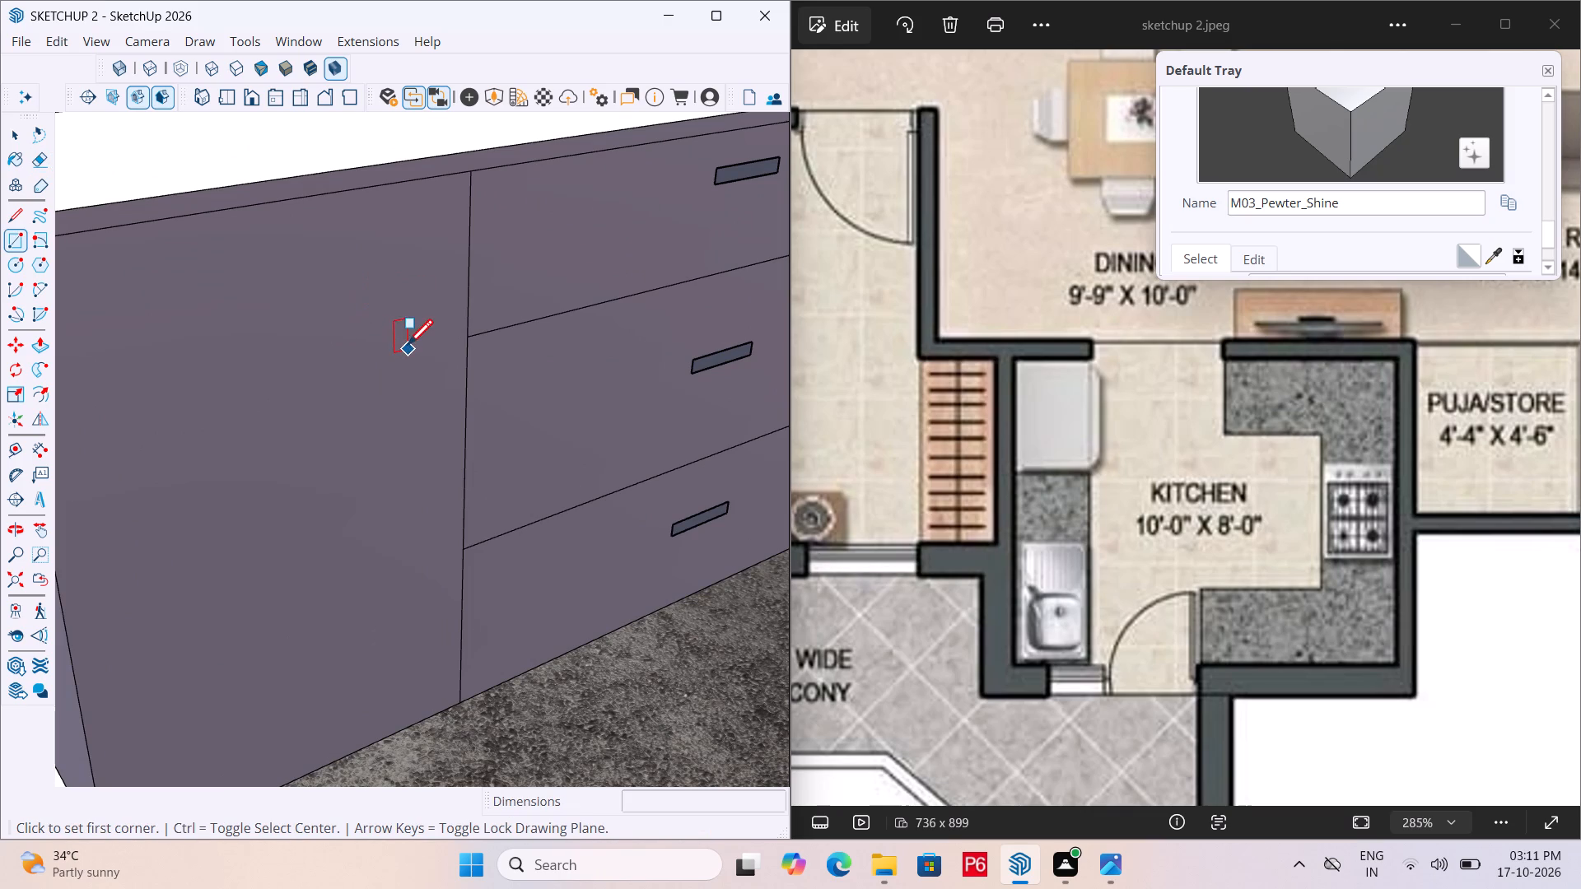
pyautogui.click(408, 347)
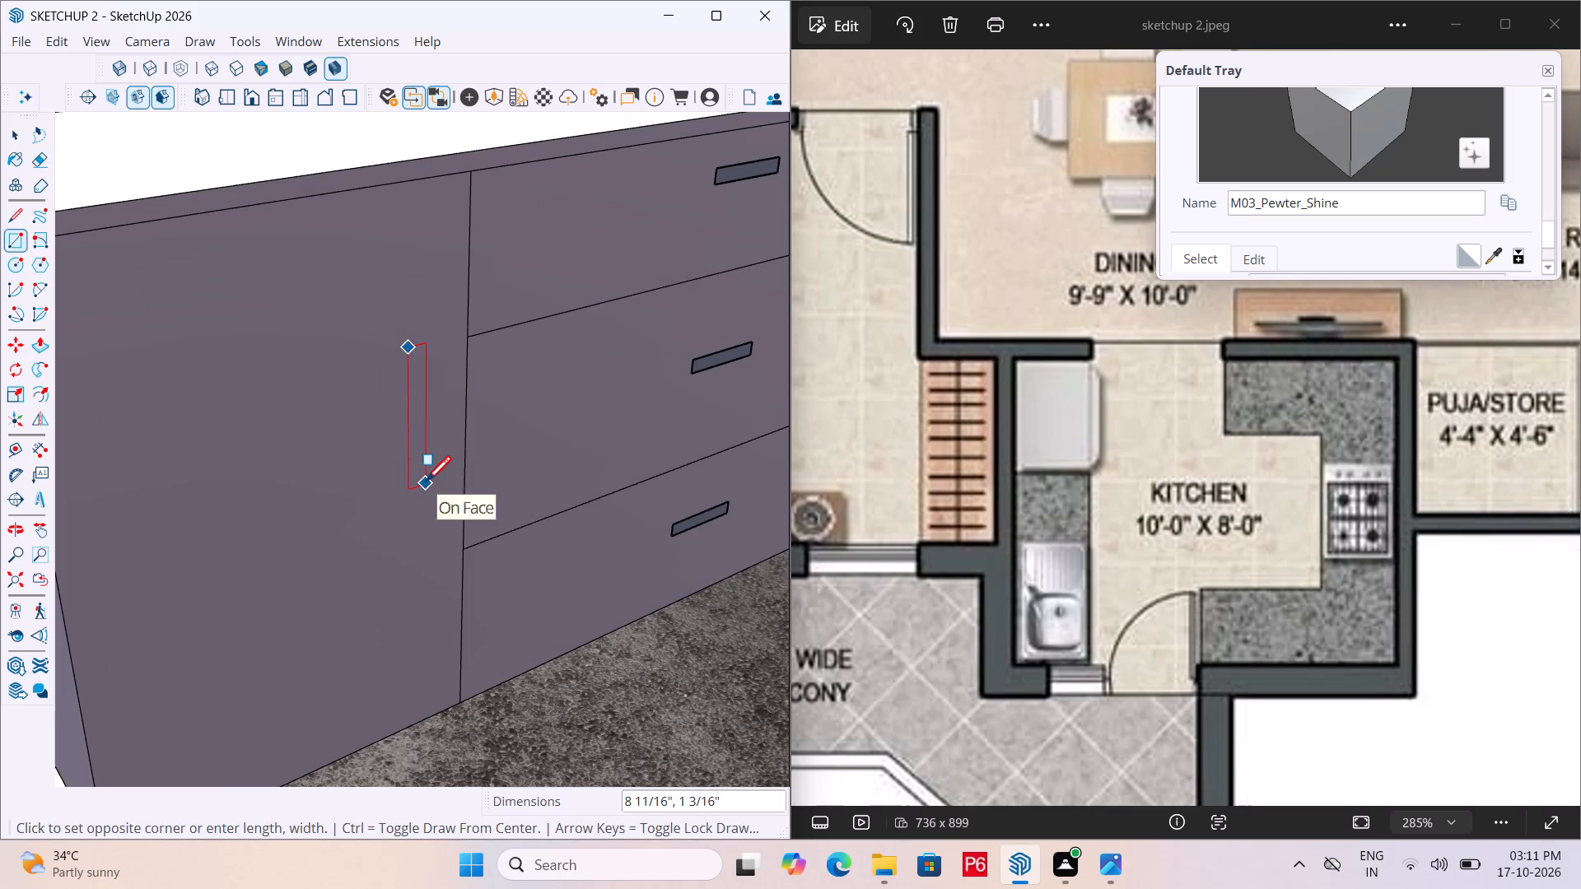
pyautogui.click(425, 477)
pyautogui.press('space')
# Make the door handle rectangle's face and edges into a group.
pyautogui.click(412, 417)
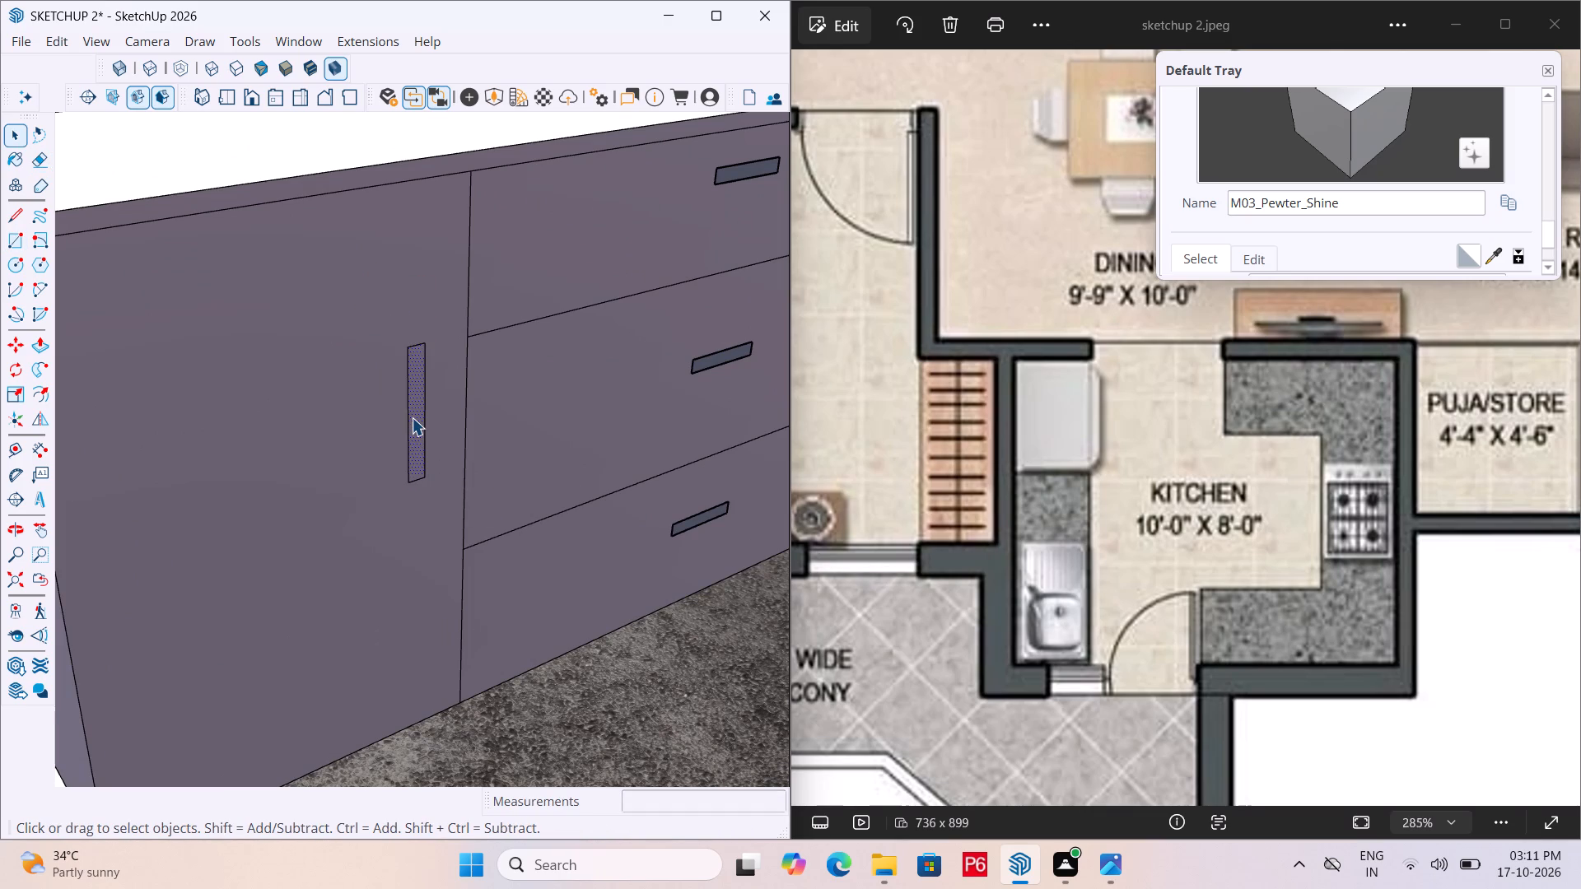
pyautogui.doubleClick(412, 417)
pyautogui.rightClick(412, 417)
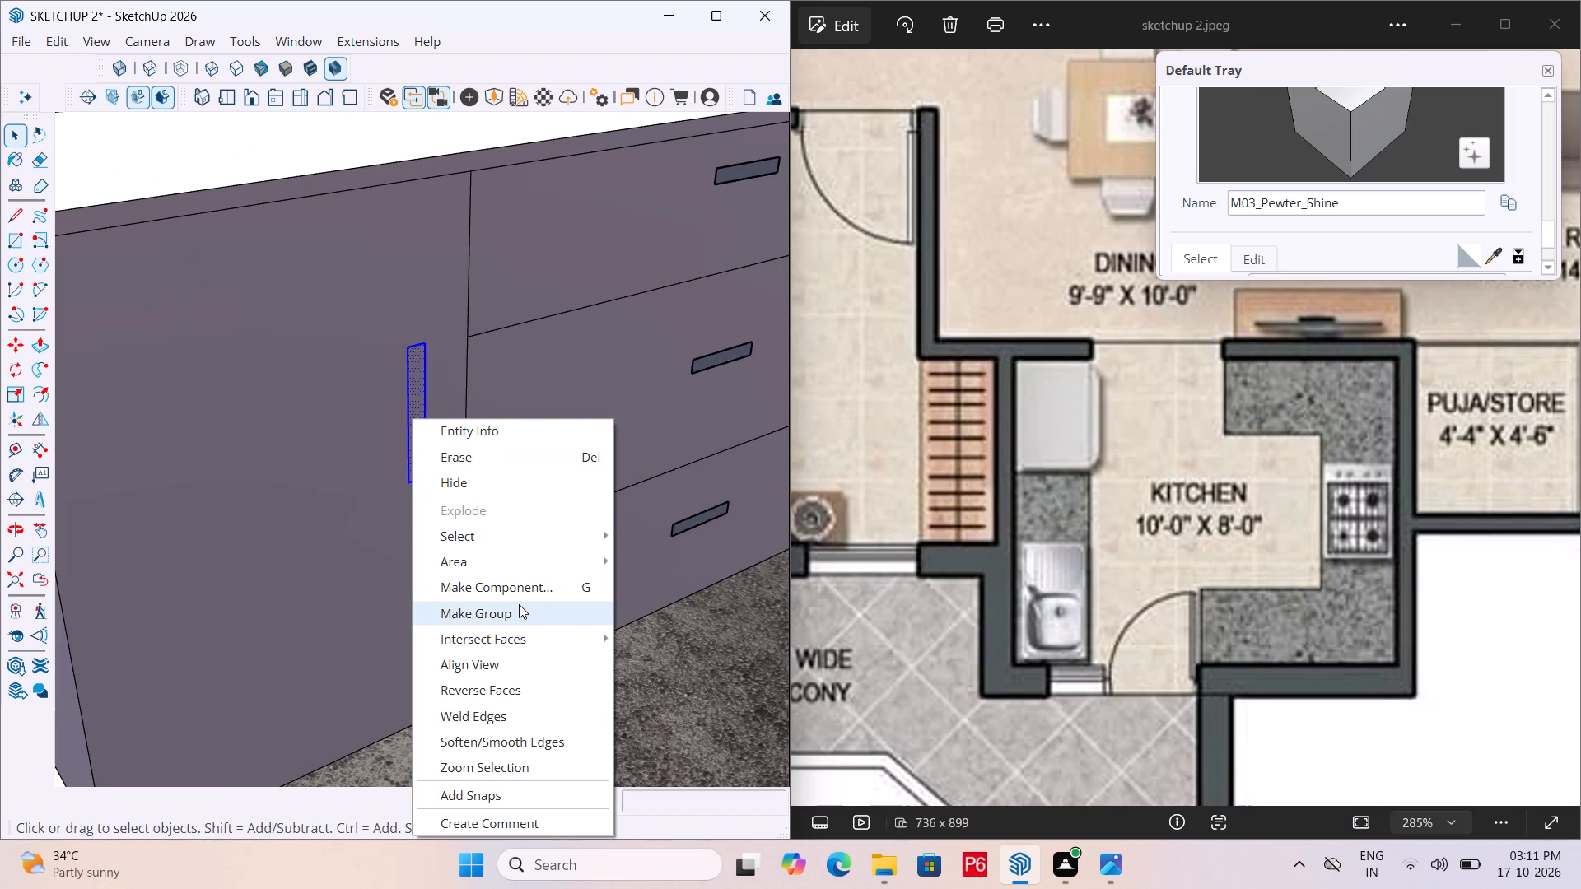
pyautogui.click(520, 612)
pyautogui.press('space')
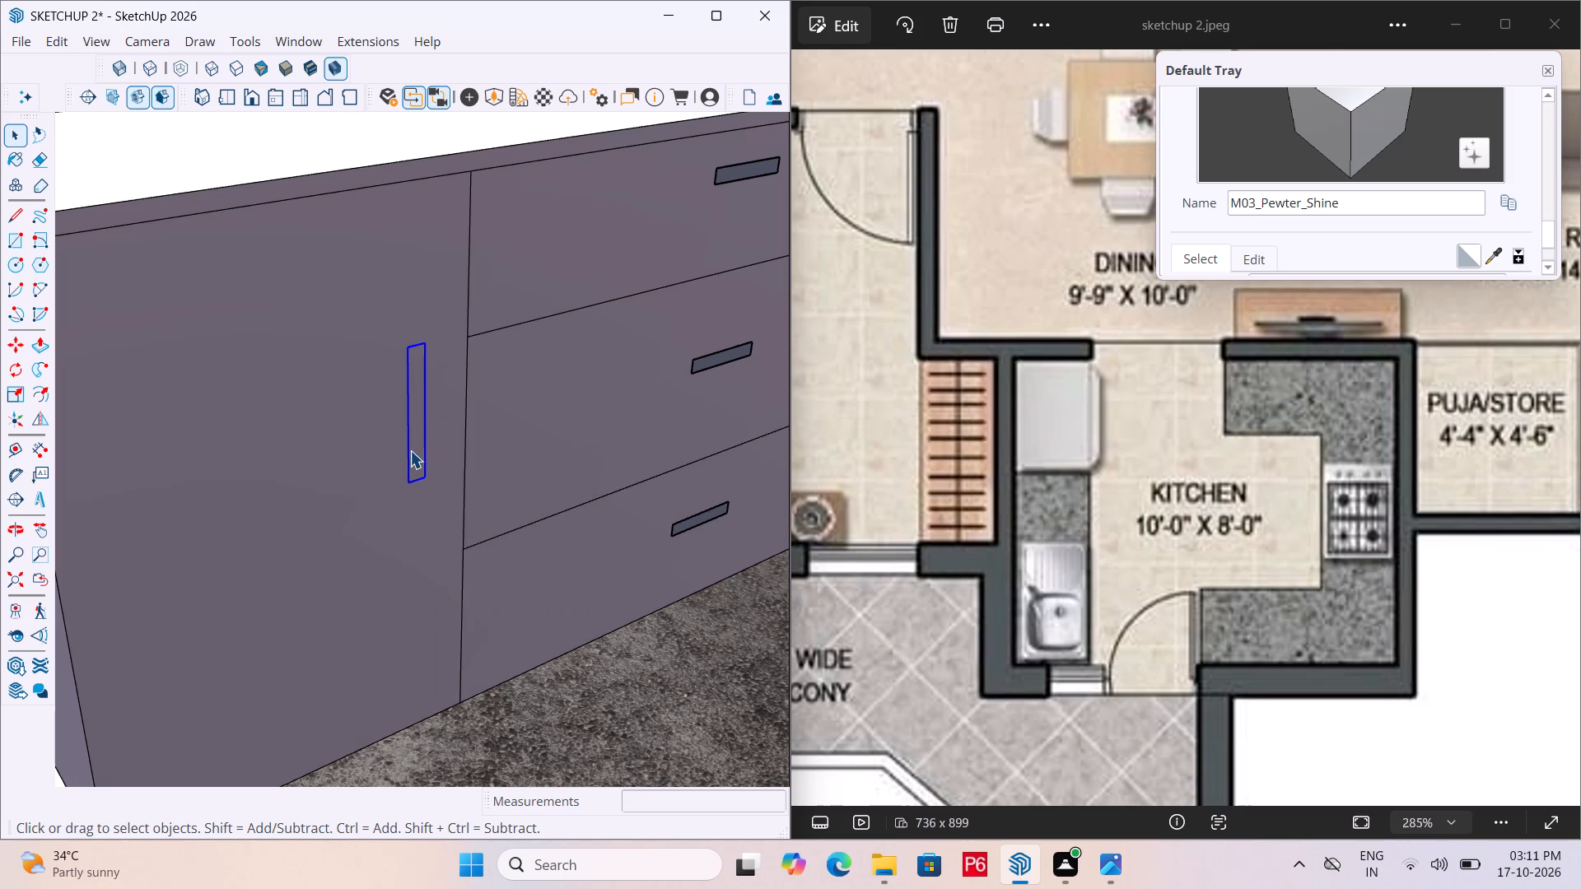
# Paint the door handle's face inside its group with the solid colour M03_Pewter_Shine.
pyautogui.click(417, 461)
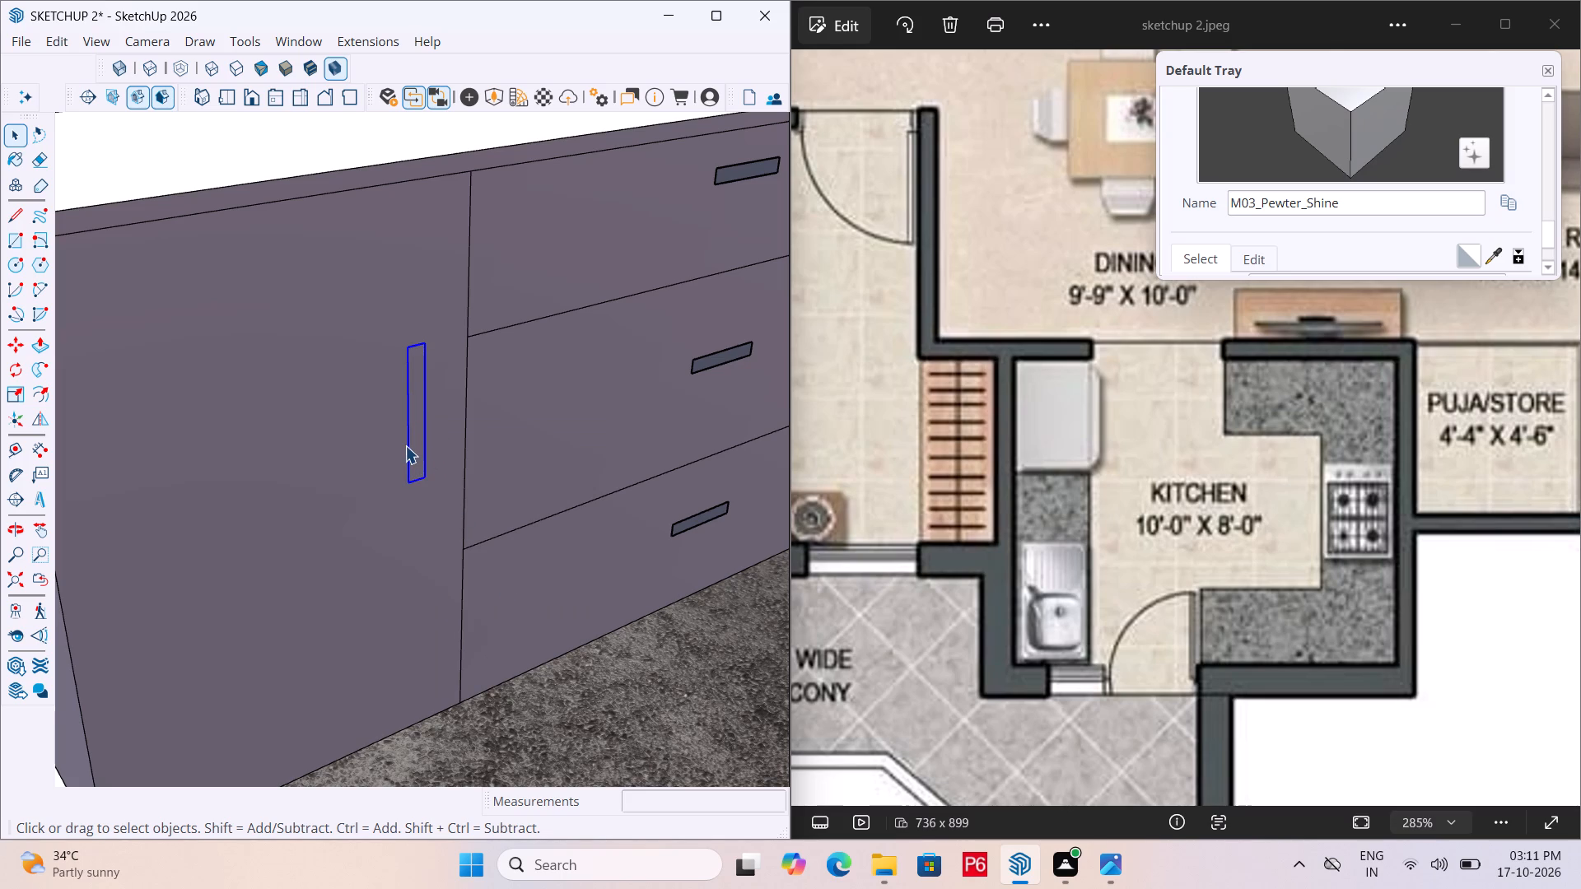
pyautogui.doubleClick(414, 453)
pyautogui.click(418, 439)
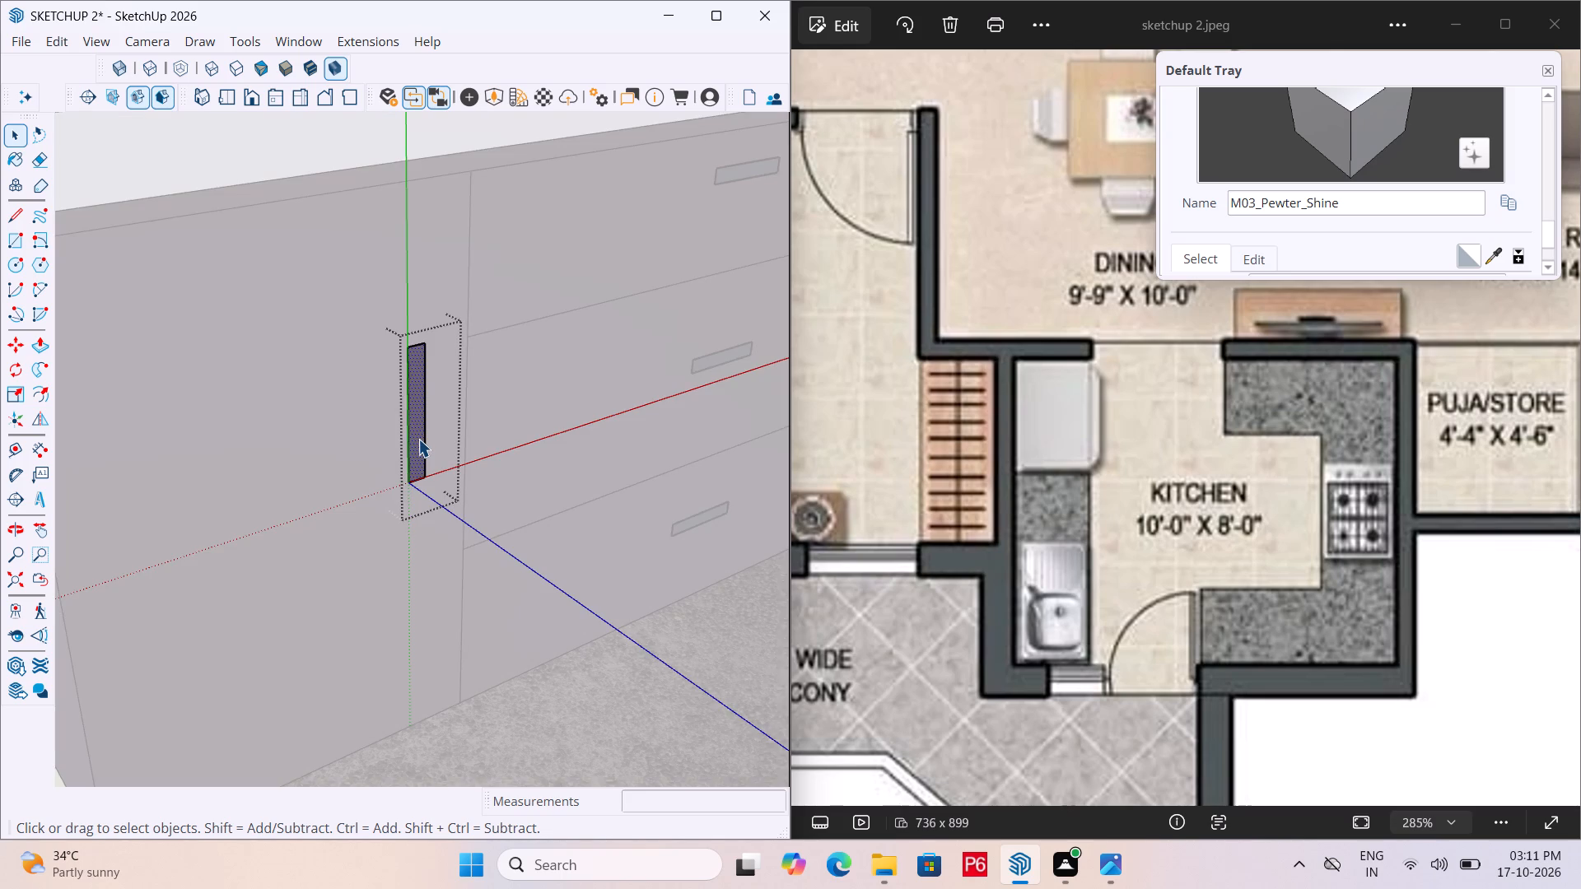
pyautogui.press('b')
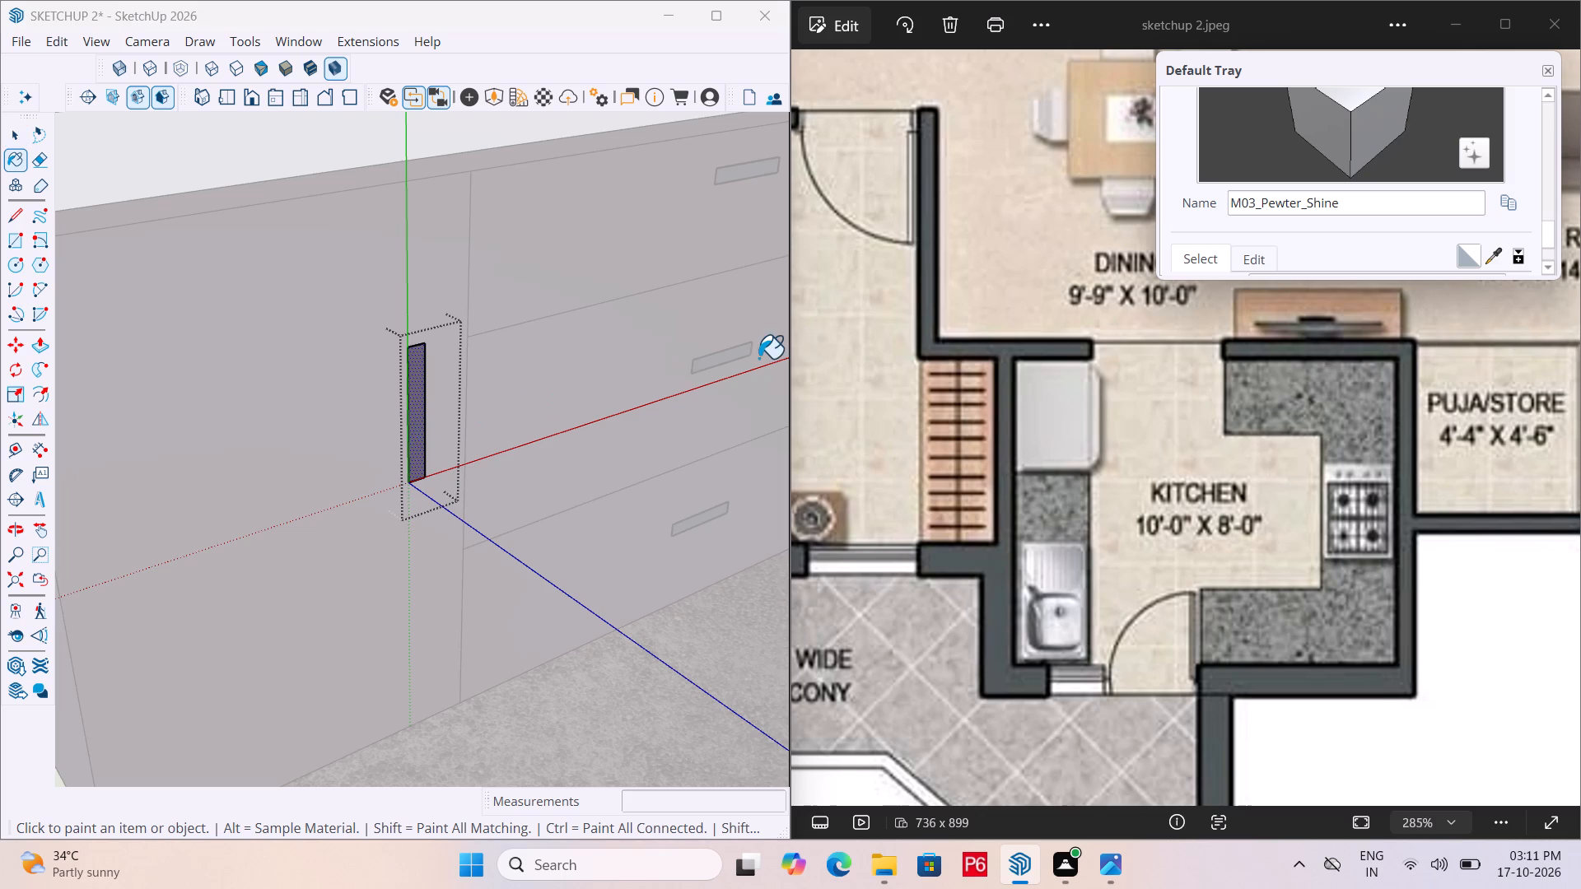
pyautogui.scroll(-1, 1262, 246)
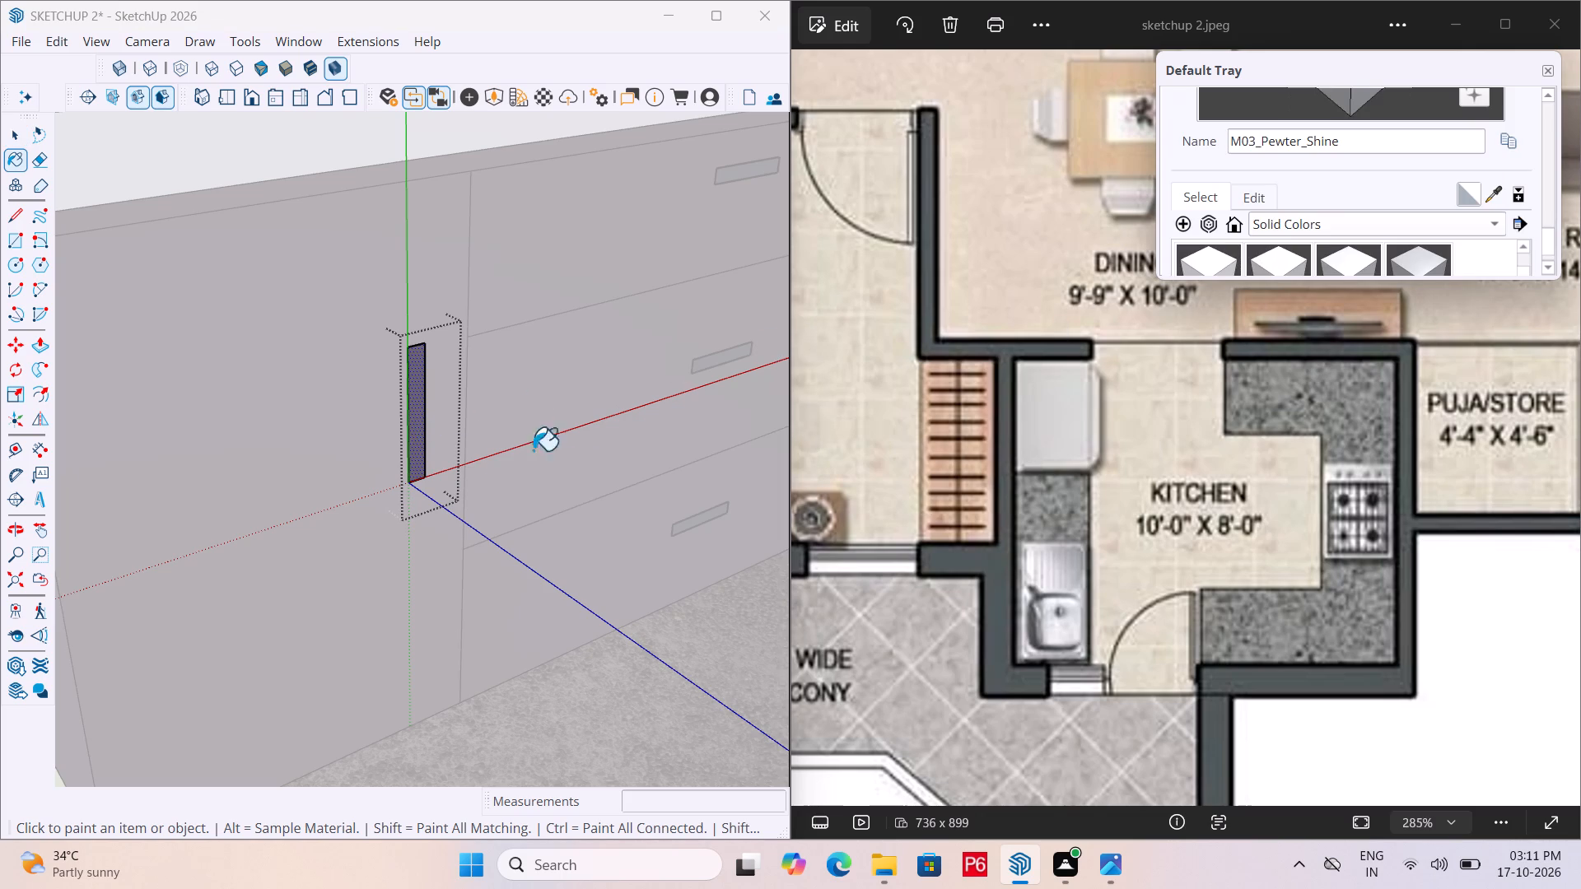
pyautogui.click(416, 421)
pyautogui.press('space')
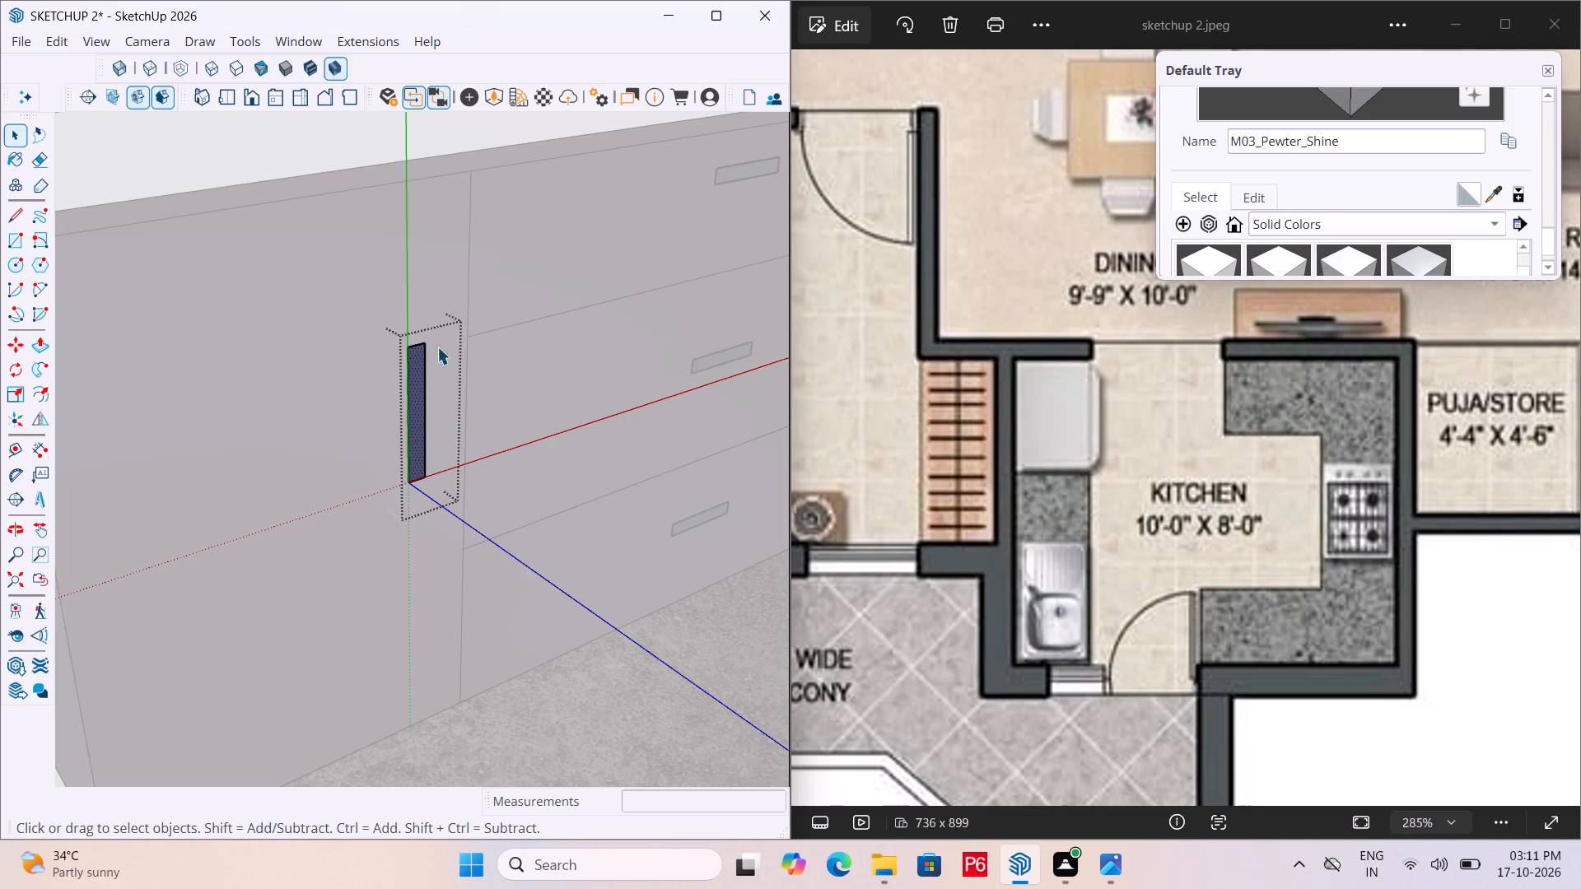
# Push/Pull the door handle's face outward about 5/16" and leave its group.
pyautogui.click(349, 251)
pyautogui.click(417, 421)
pyautogui.doubleClick(417, 421)
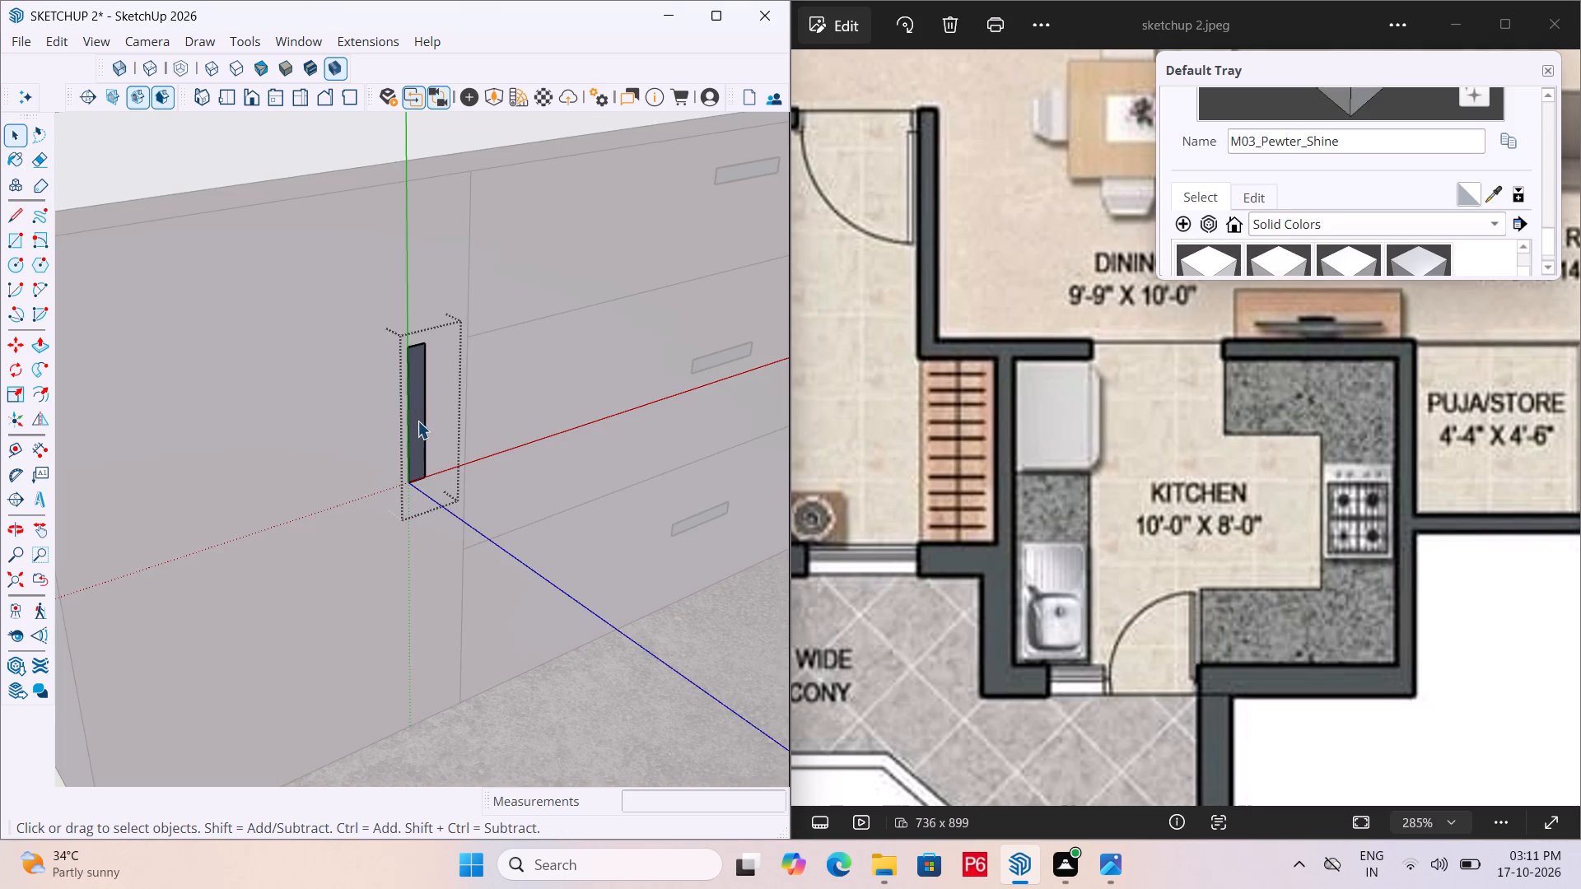
pyautogui.press('p')
pyautogui.click(417, 421)
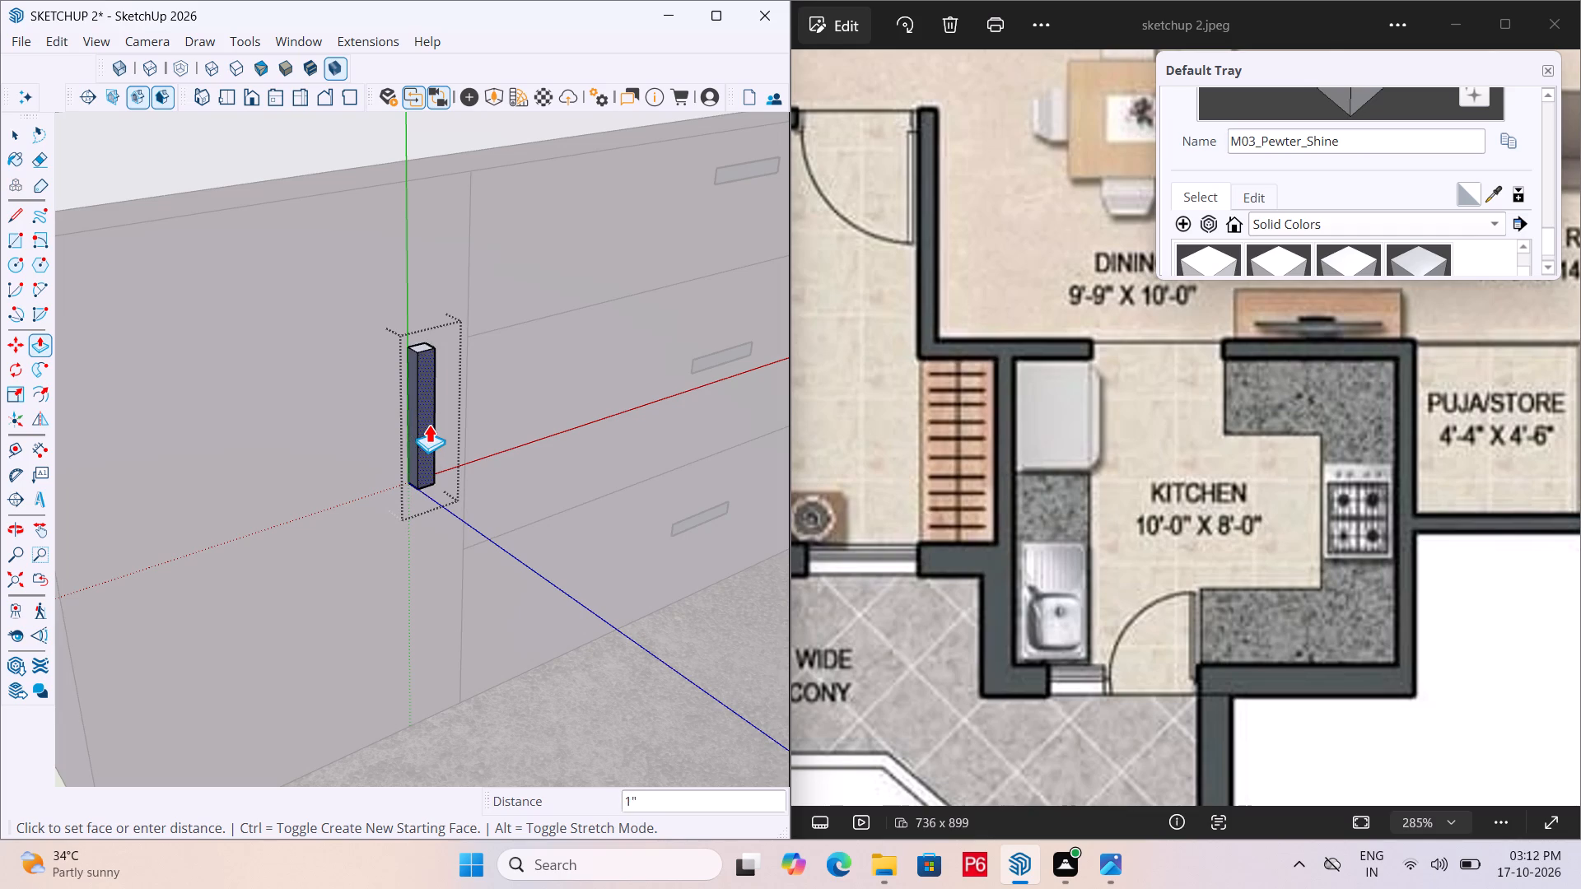
pyautogui.scroll(6, 411, 416)
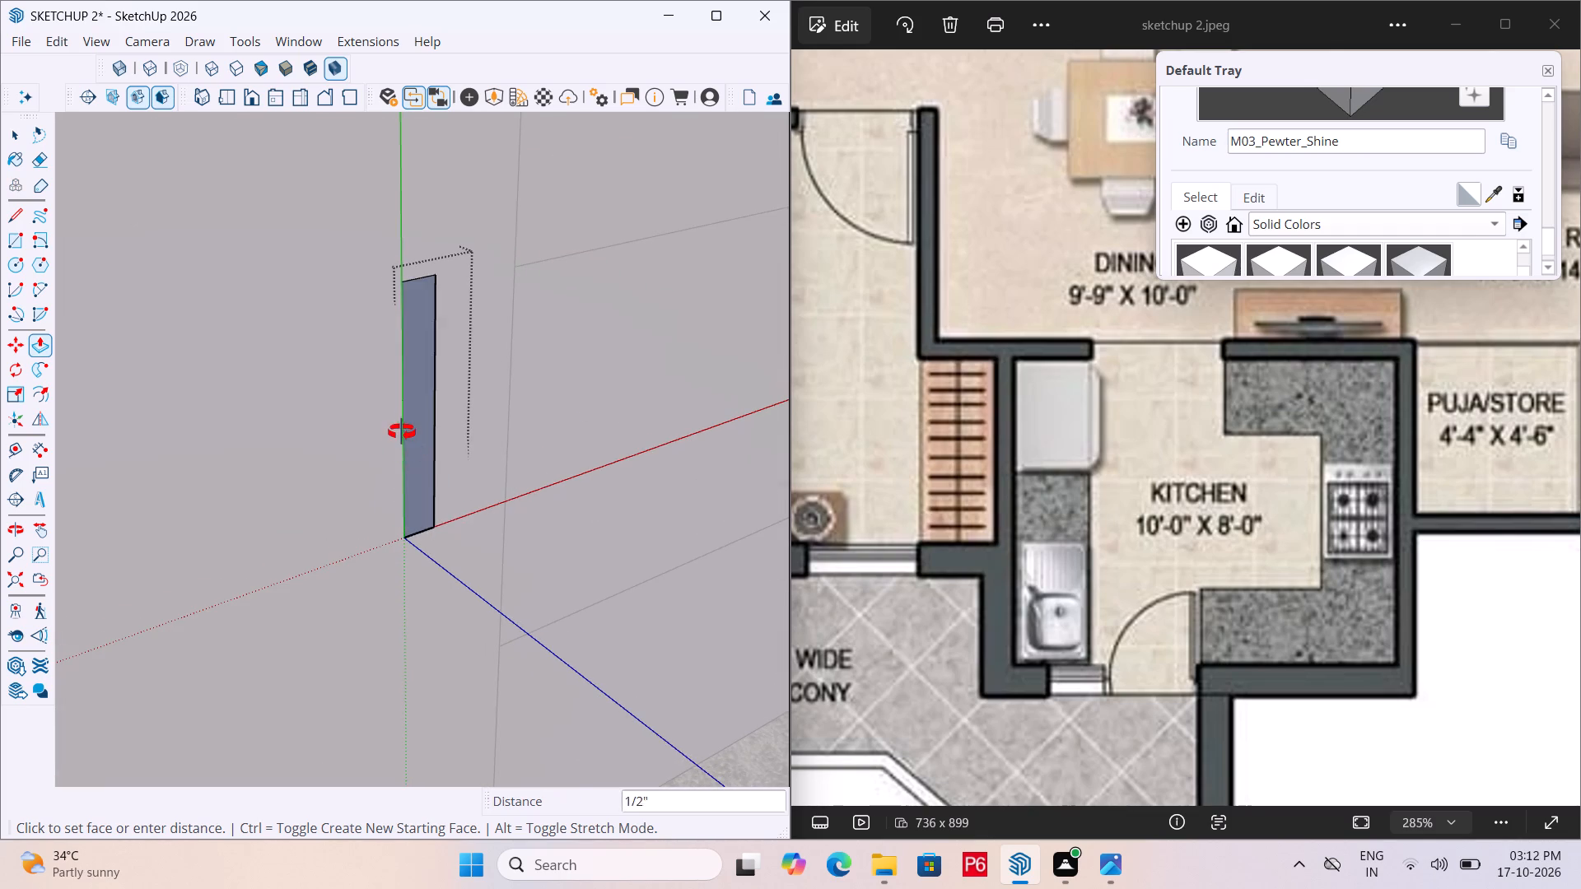
pyautogui.moveTo(402, 432); pyautogui.dragTo(495, 435, button='middle')
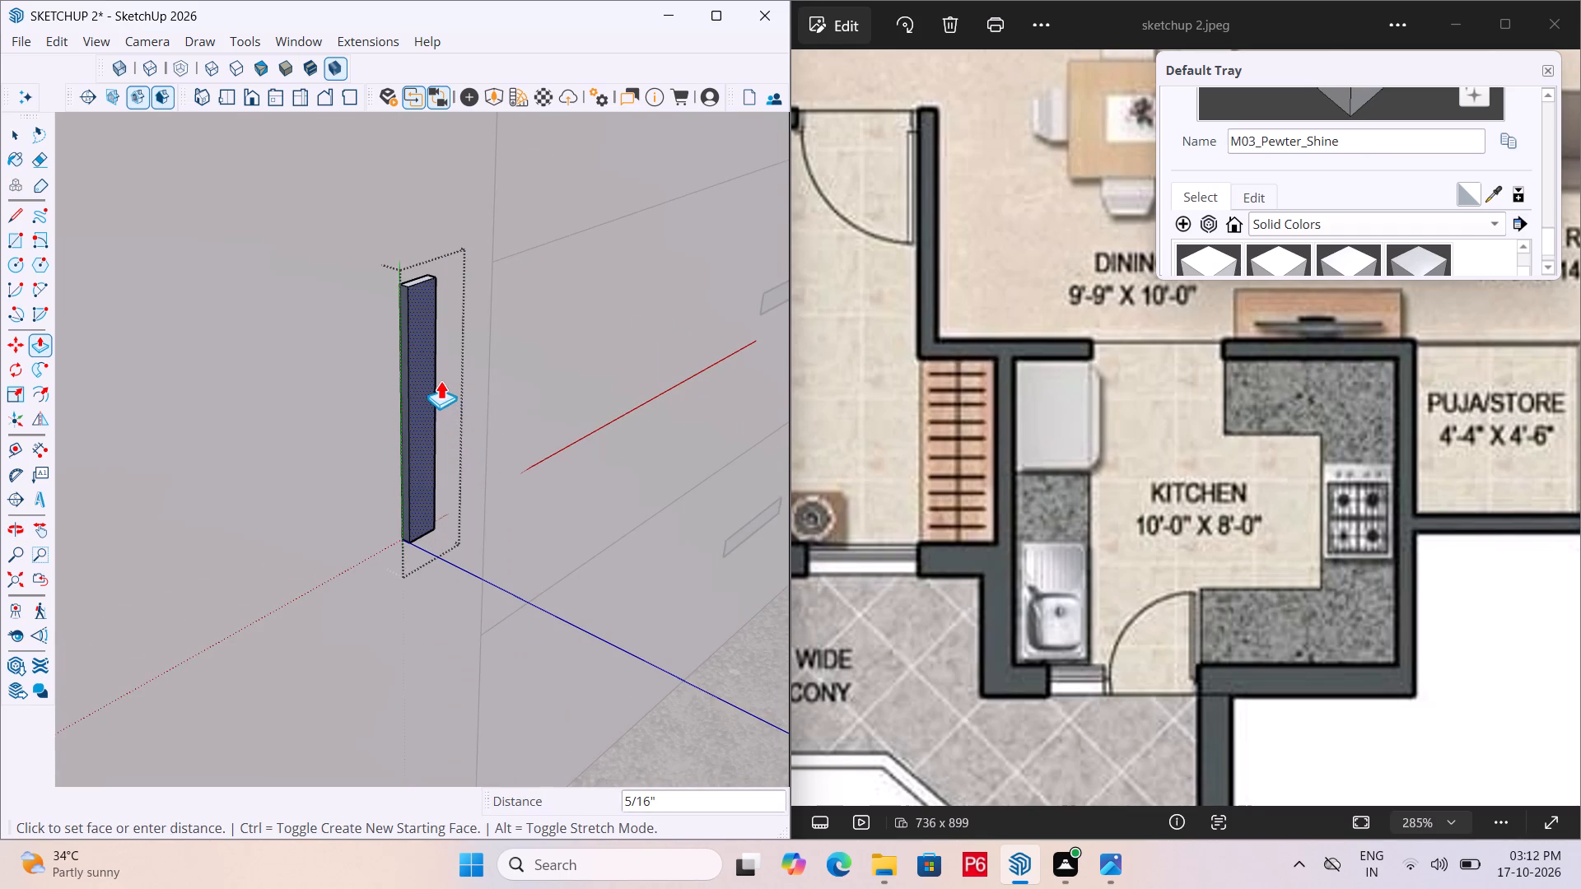
pyautogui.click(439, 379)
pyautogui.scroll(-9, 281, 412)
pyautogui.press('space')
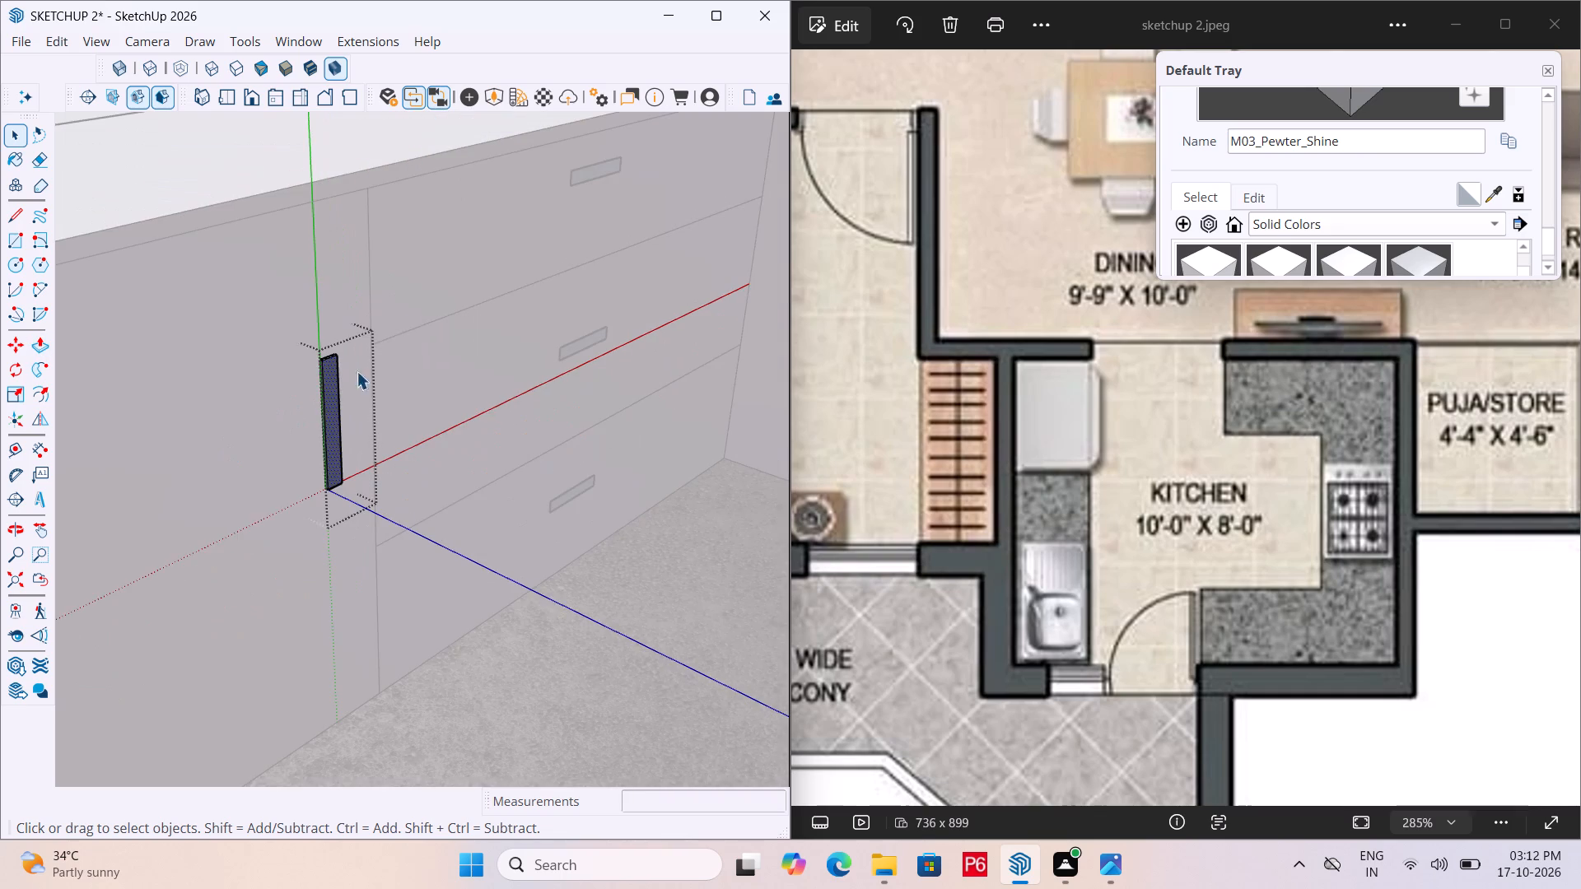
pyautogui.click(431, 286)
# Push/Pull the top drawer handle's face outward about 3/16" inside its group and leave the group.
pyautogui.scroll(-1, 539, 294)
pyautogui.moveTo(530, 296); pyautogui.dragTo(384, 316, button='middle')
pyautogui.scroll(-5, 128, 412)
pyautogui.scroll(1, 452, 315)
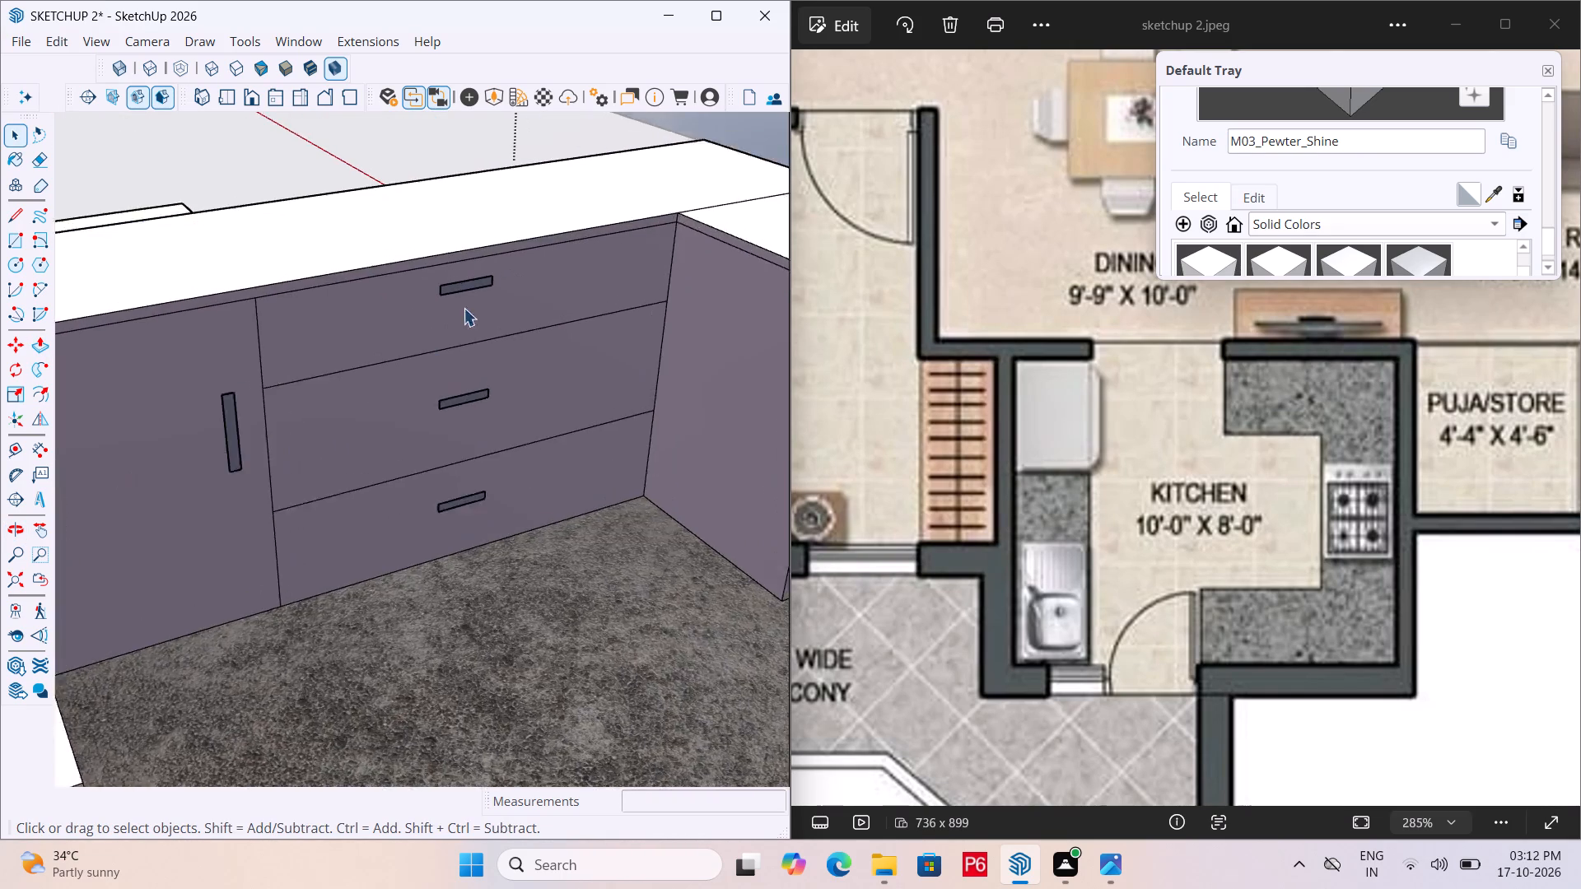
pyautogui.scroll(8, 464, 308)
pyautogui.doubleClick(478, 271)
pyautogui.click(478, 269)
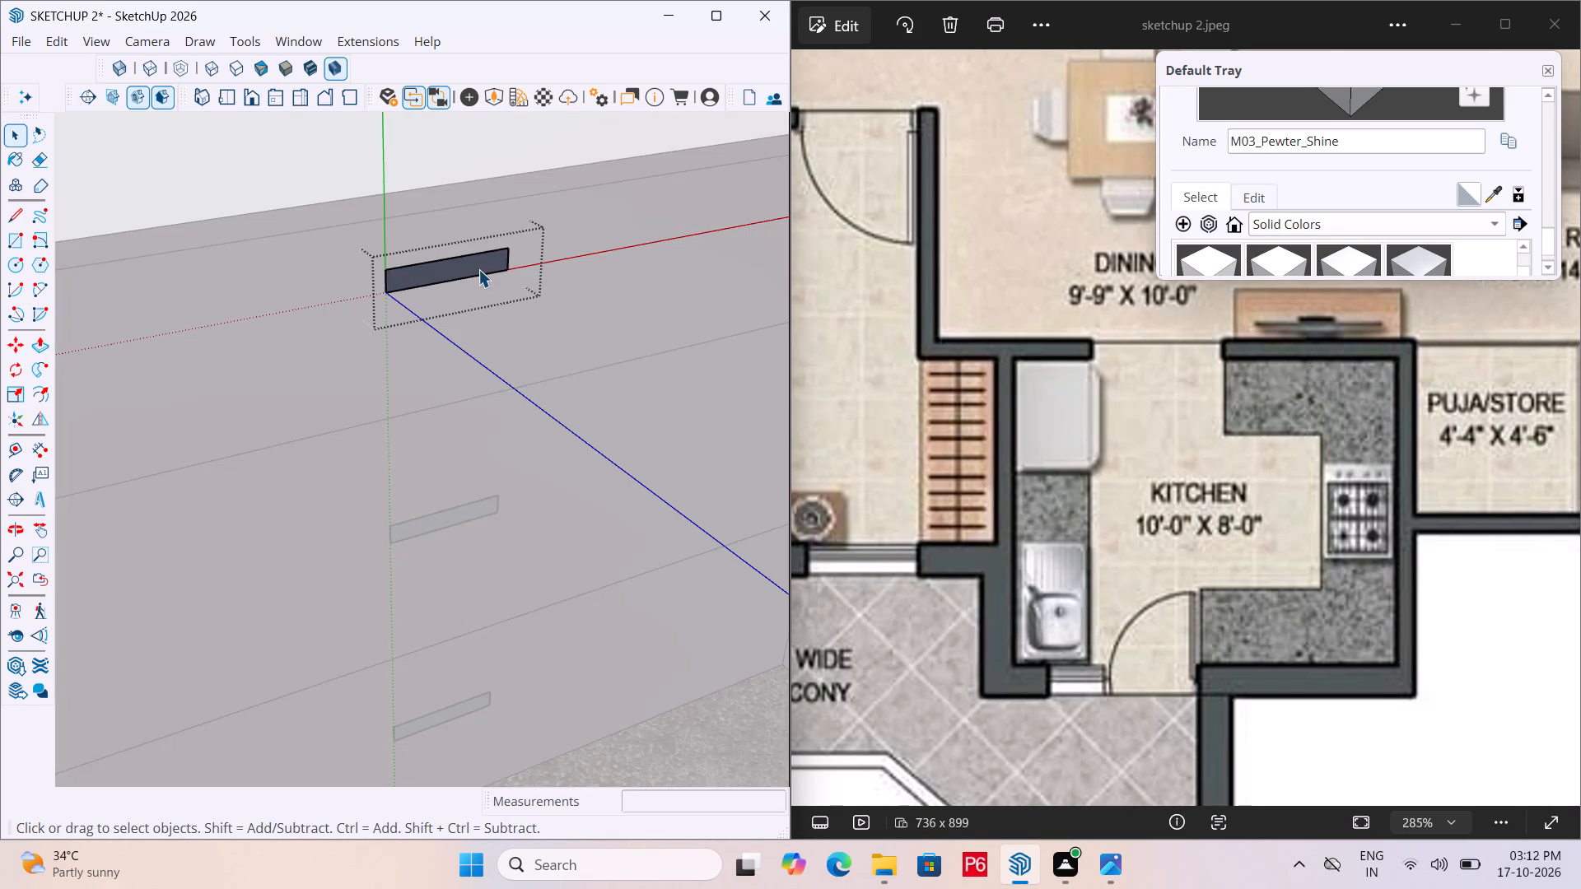
pyautogui.press('p')
pyautogui.click(483, 260)
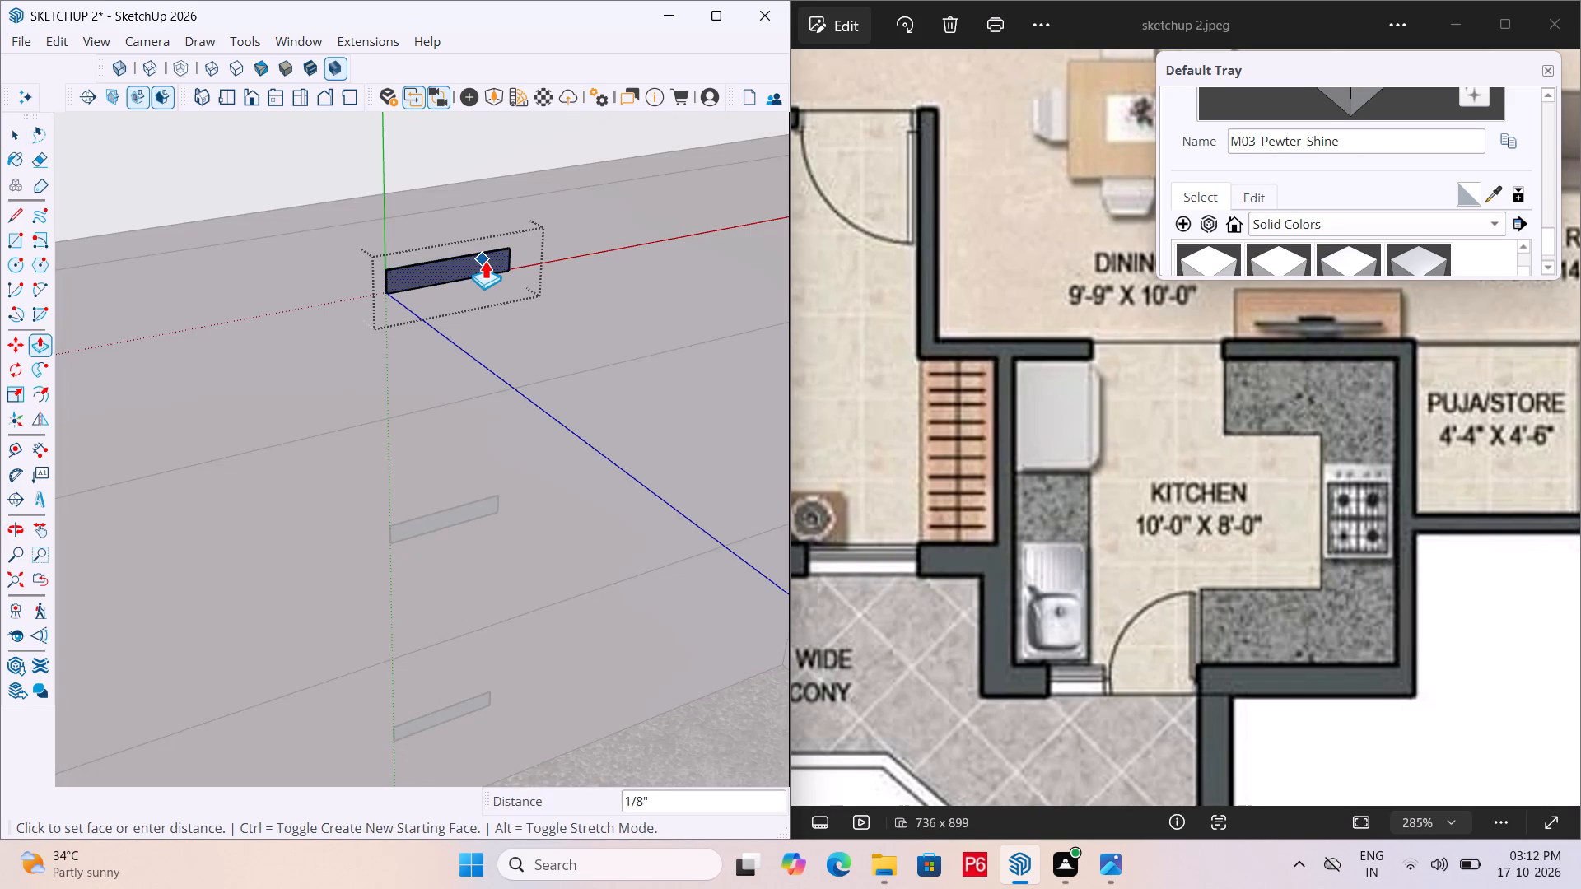
pyautogui.scroll(3, 484, 263)
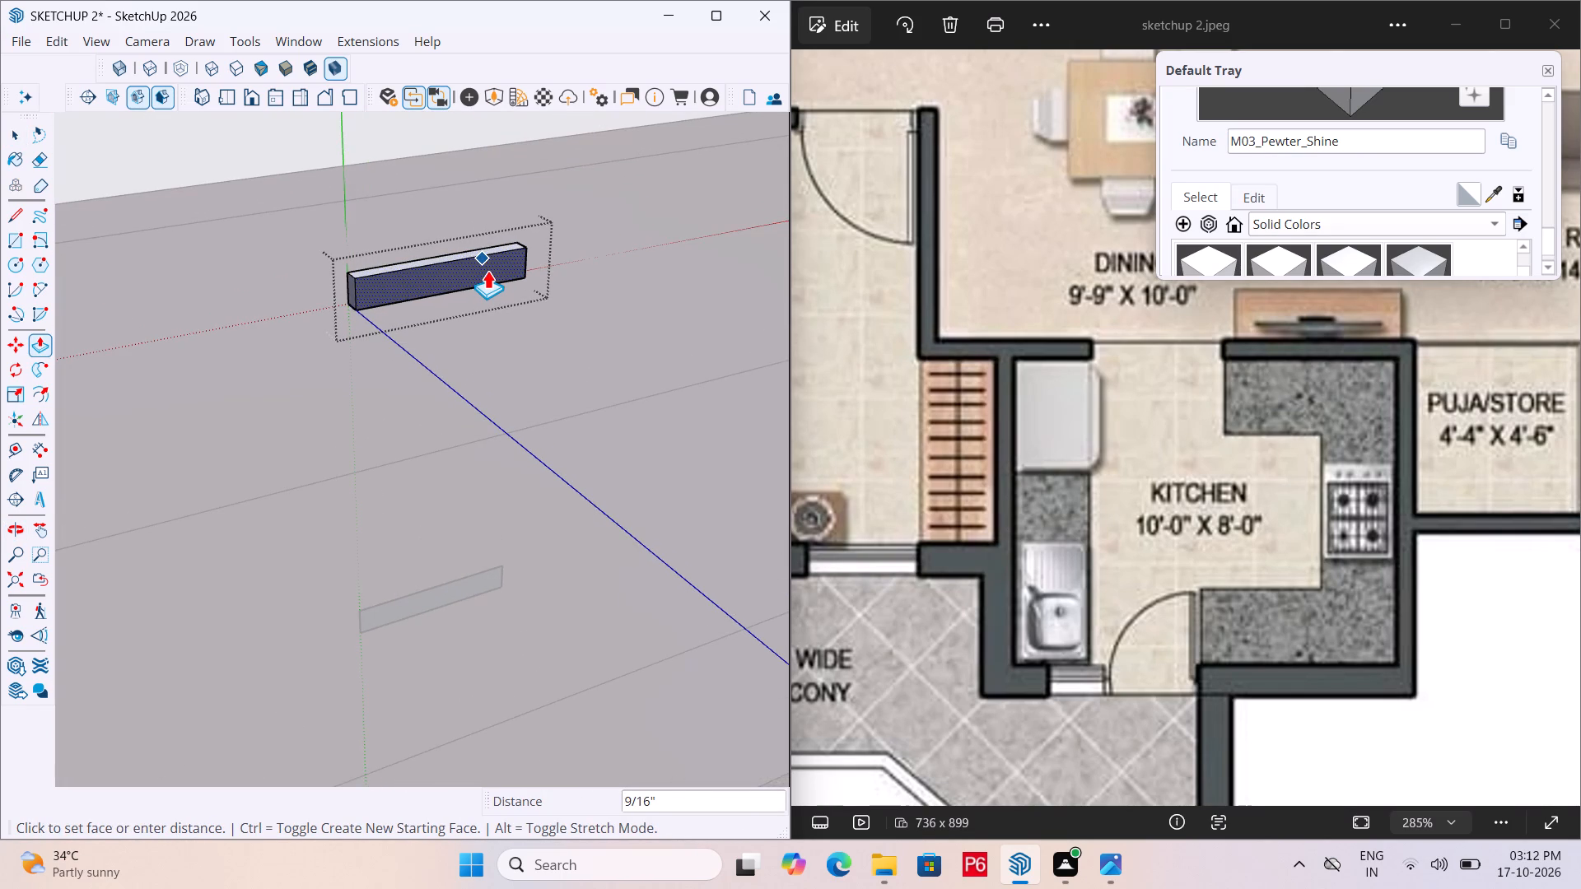
pyautogui.click(485, 262)
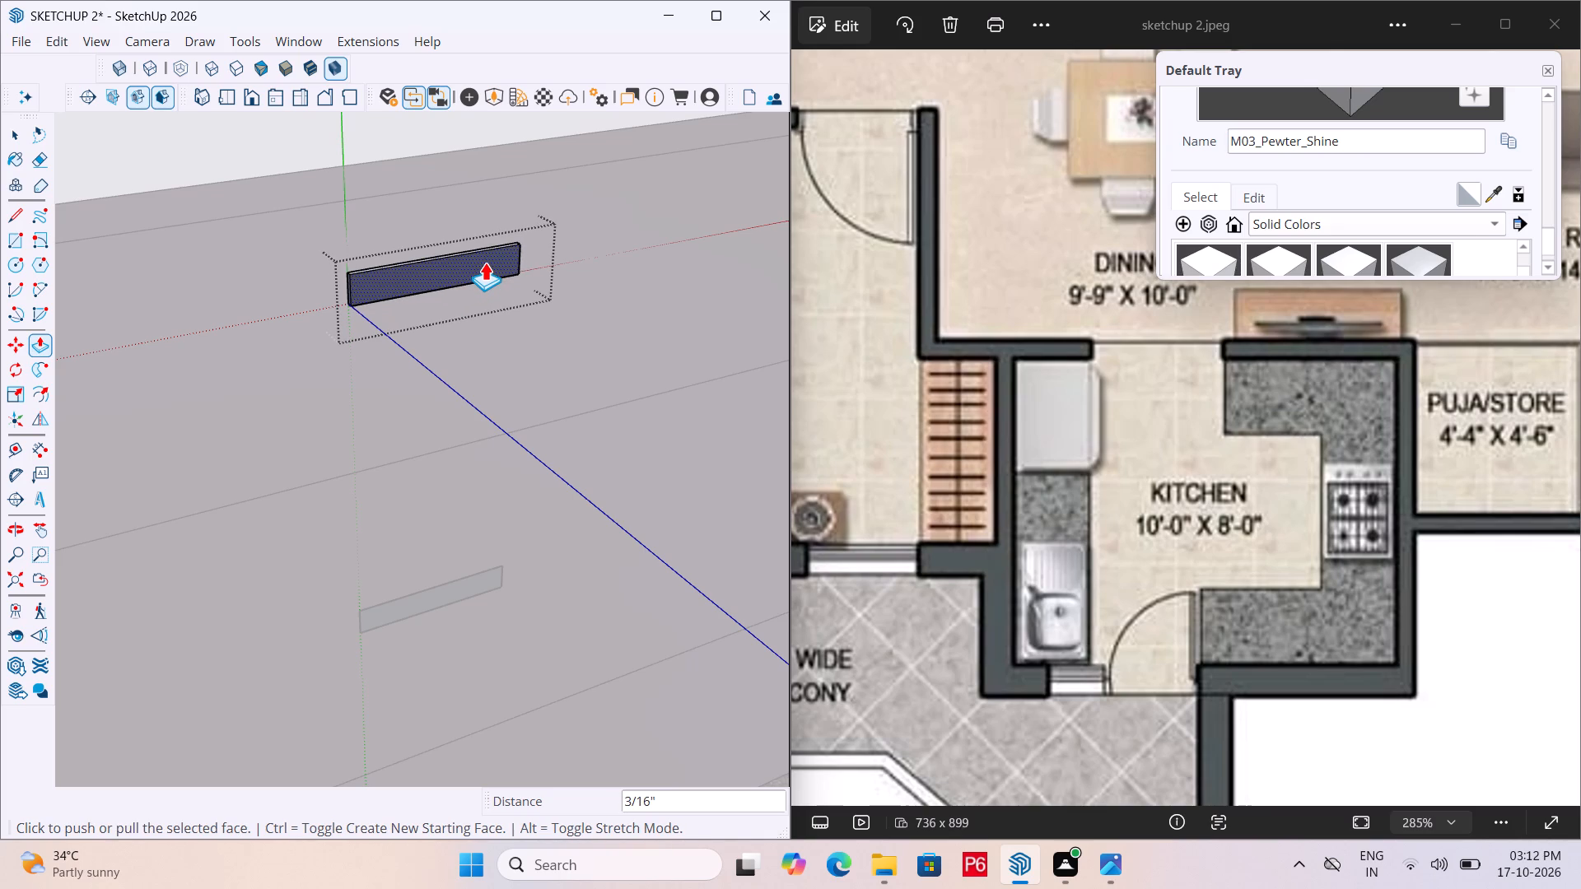
pyautogui.scroll(-5, 410, 201)
pyautogui.press('space')
pyautogui.click(425, 423)
# Push/Pull the middle drawer handle's face outward about 3/16", matching the top handle's thickness, and leave its group.
pyautogui.tripleClick(428, 471)
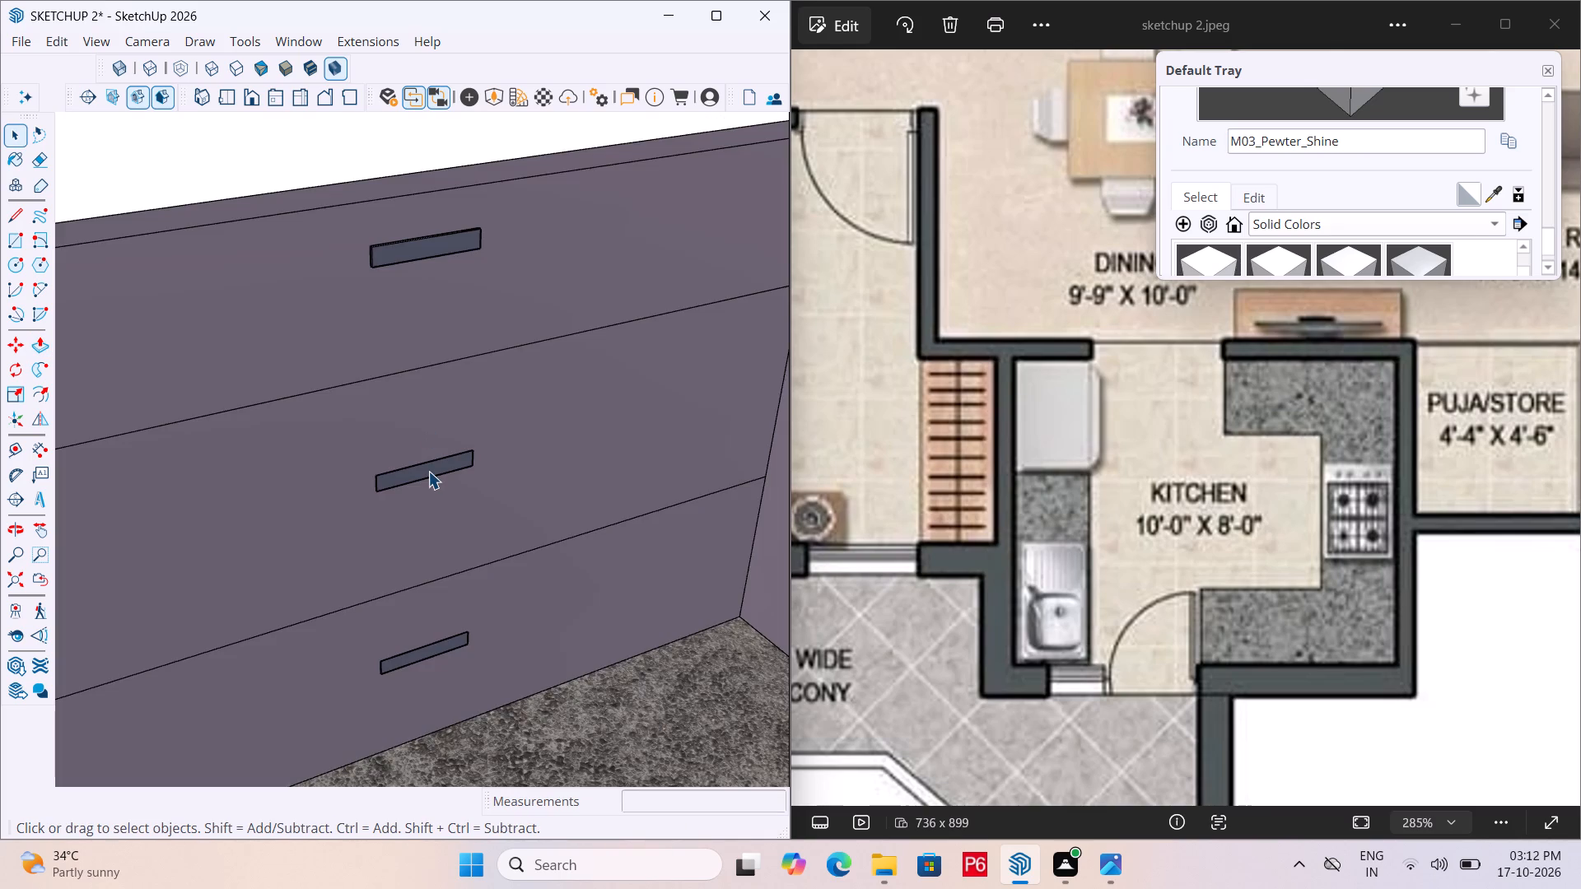
pyautogui.doubleClick(428, 471)
pyautogui.scroll(5, 429, 475)
pyautogui.press('p')
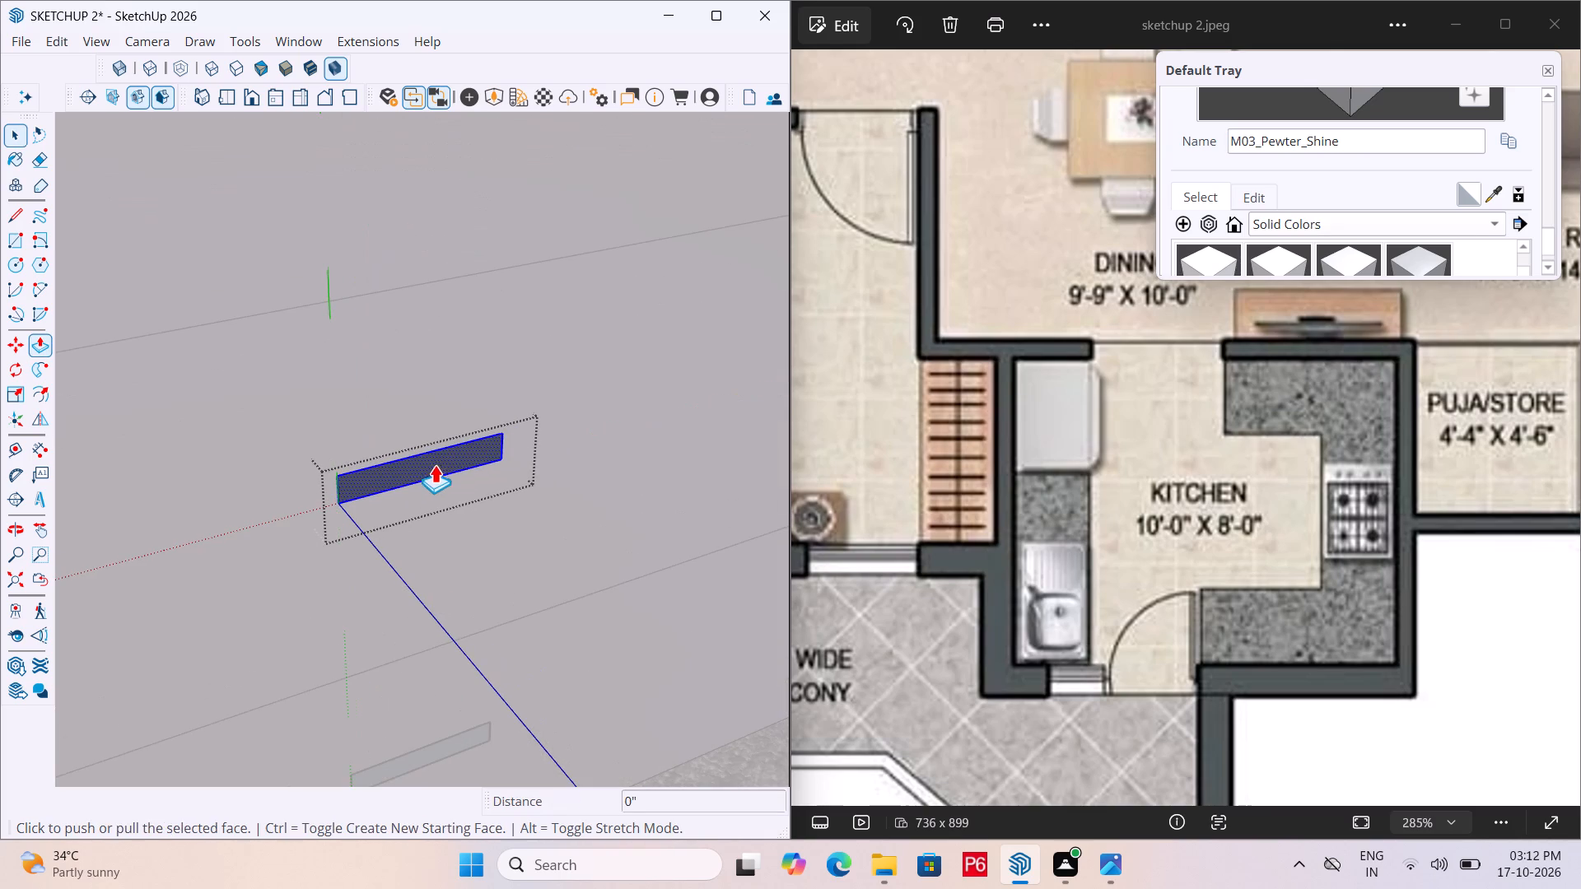
pyautogui.click(445, 458)
pyautogui.scroll(-6, 456, 378)
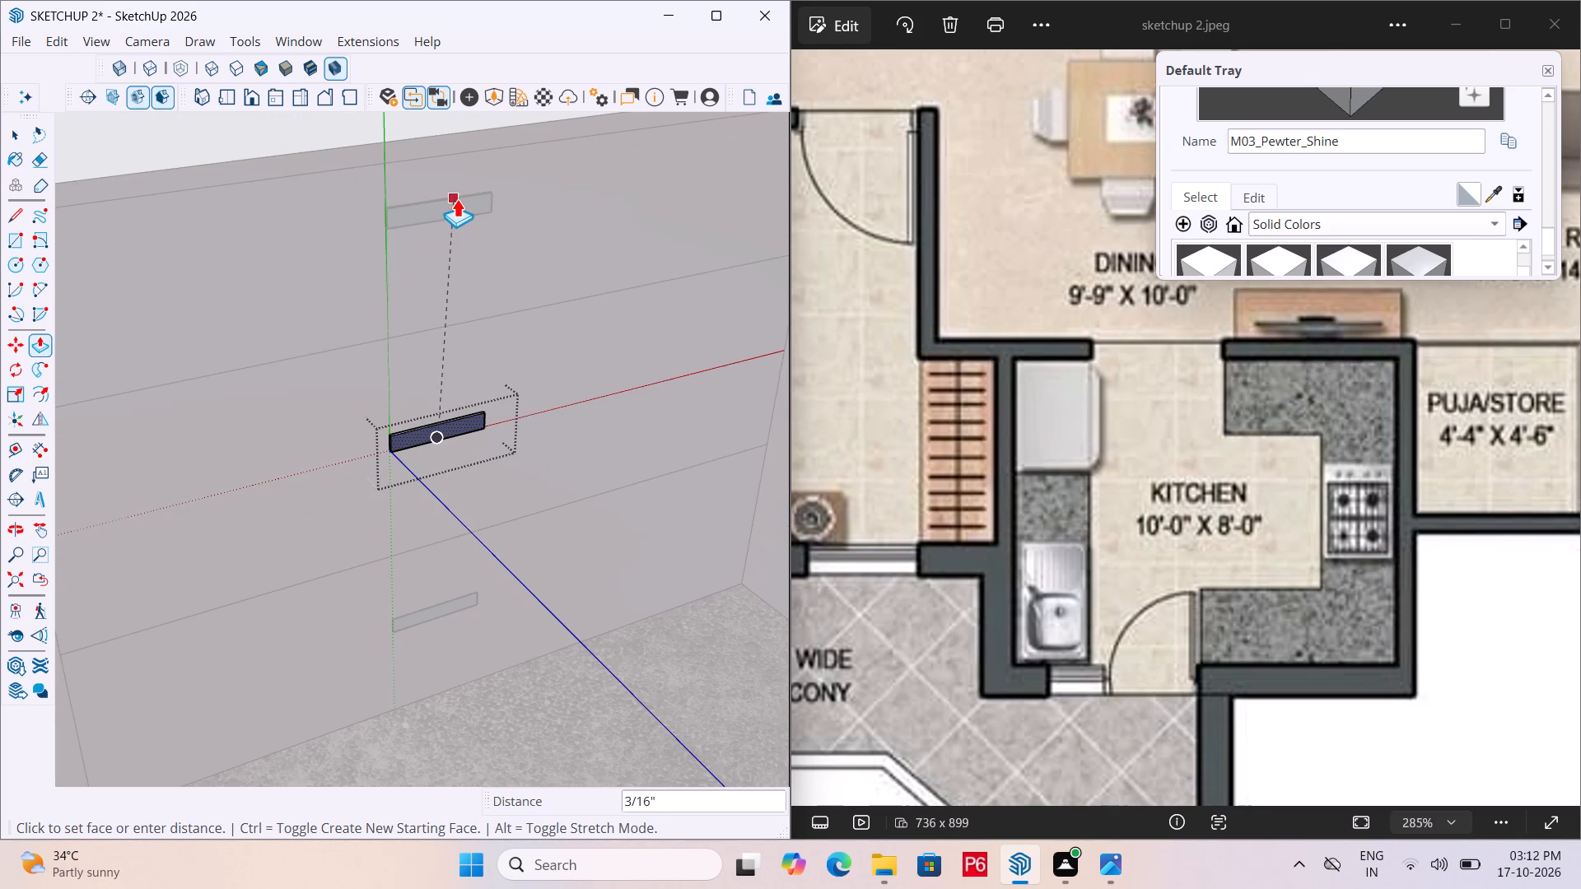
pyautogui.click(458, 198)
pyautogui.press('space')
pyautogui.scroll(-2, 344, 350)
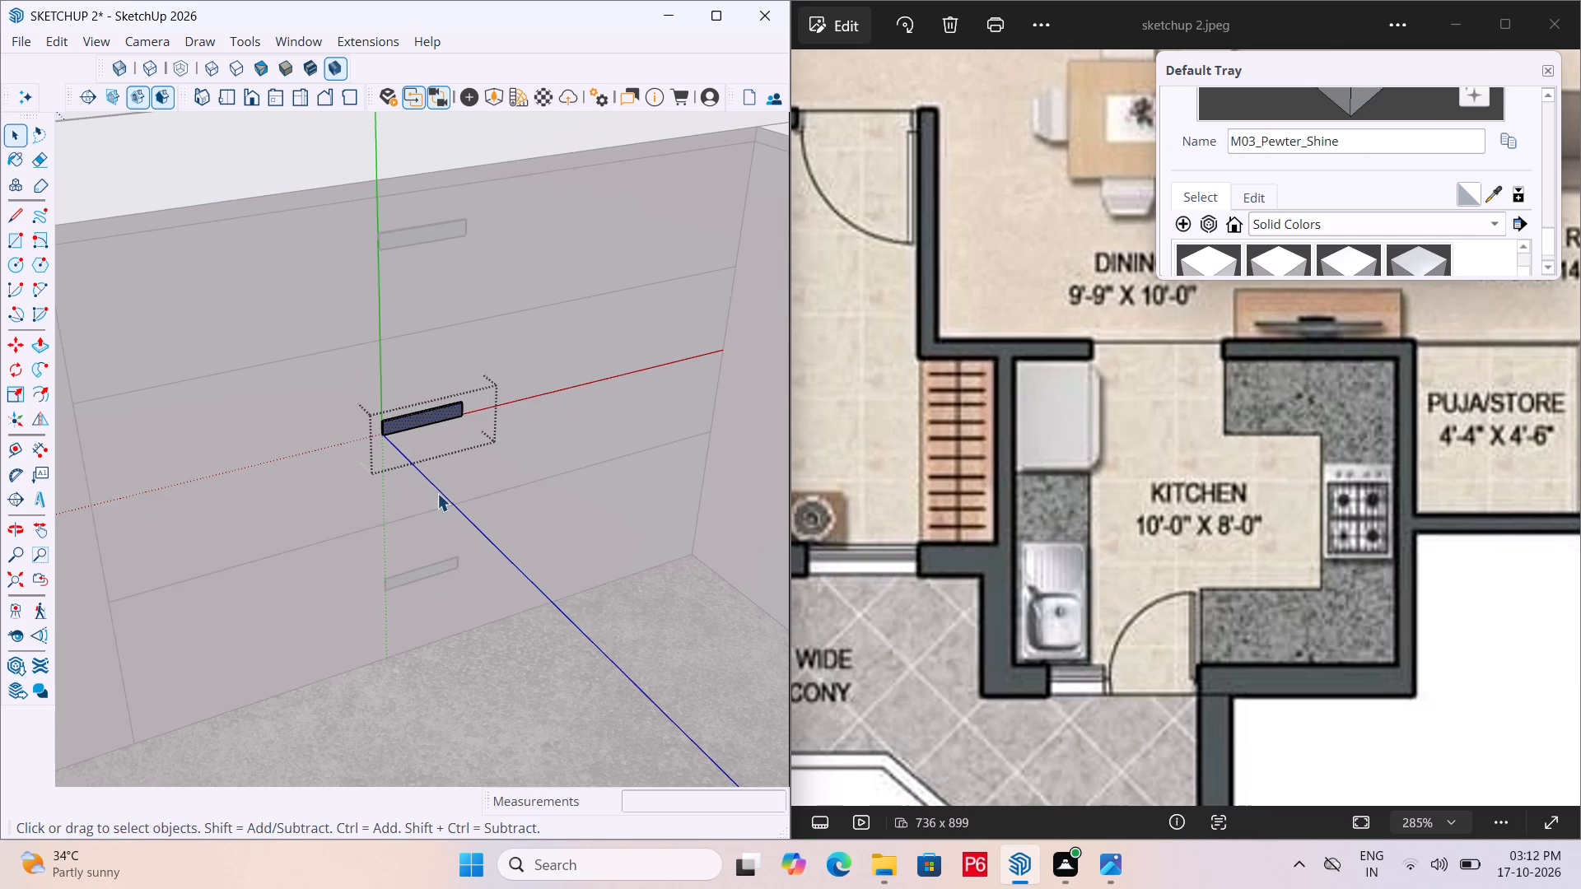
pyautogui.doubleClick(437, 493)
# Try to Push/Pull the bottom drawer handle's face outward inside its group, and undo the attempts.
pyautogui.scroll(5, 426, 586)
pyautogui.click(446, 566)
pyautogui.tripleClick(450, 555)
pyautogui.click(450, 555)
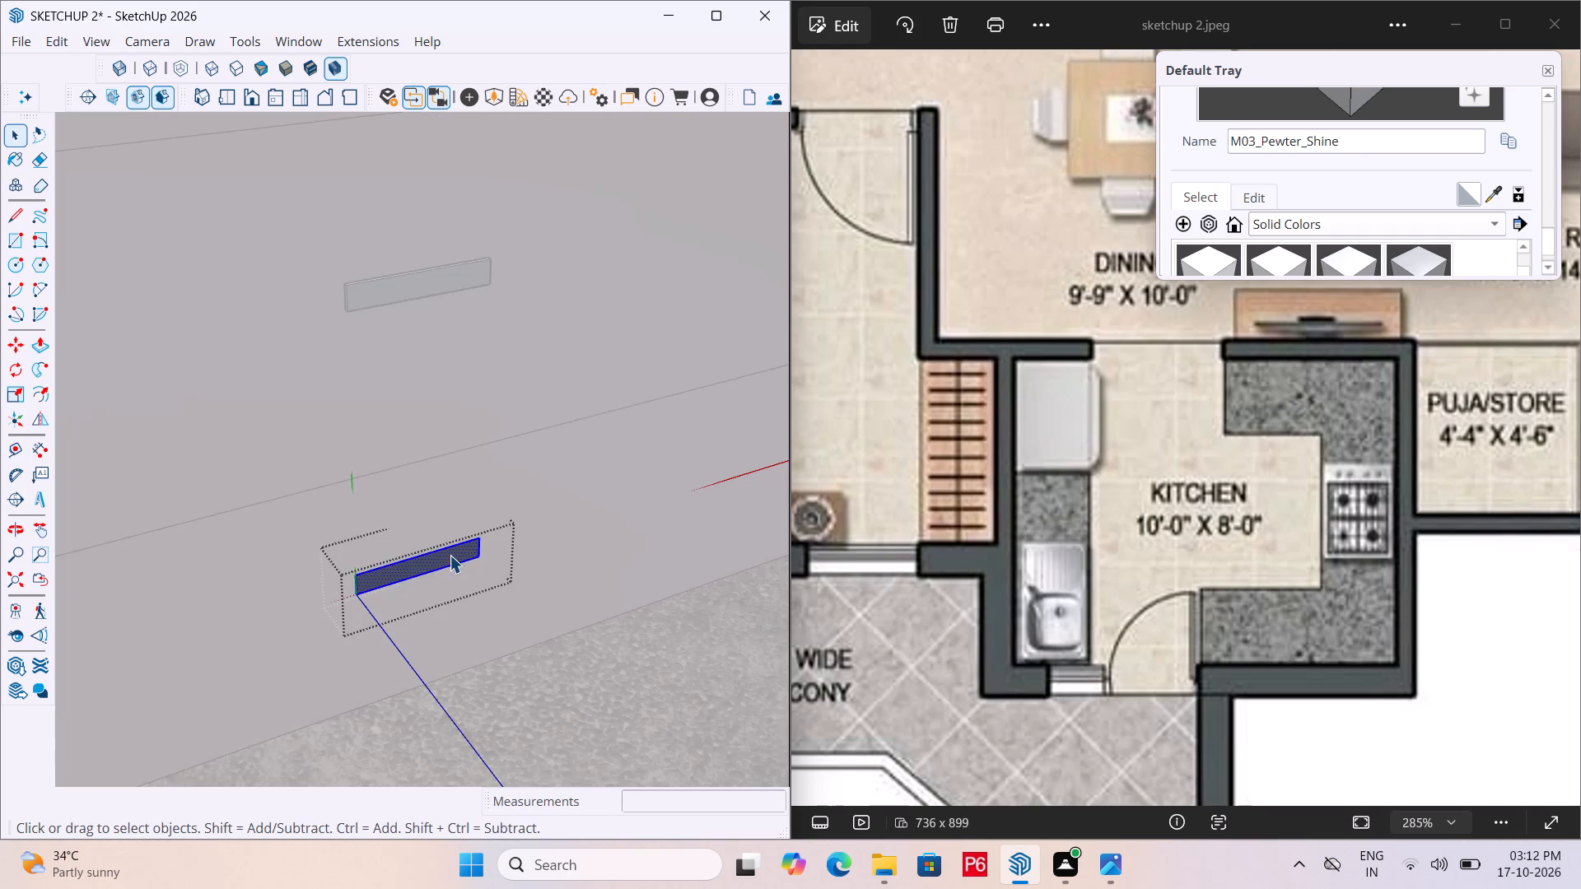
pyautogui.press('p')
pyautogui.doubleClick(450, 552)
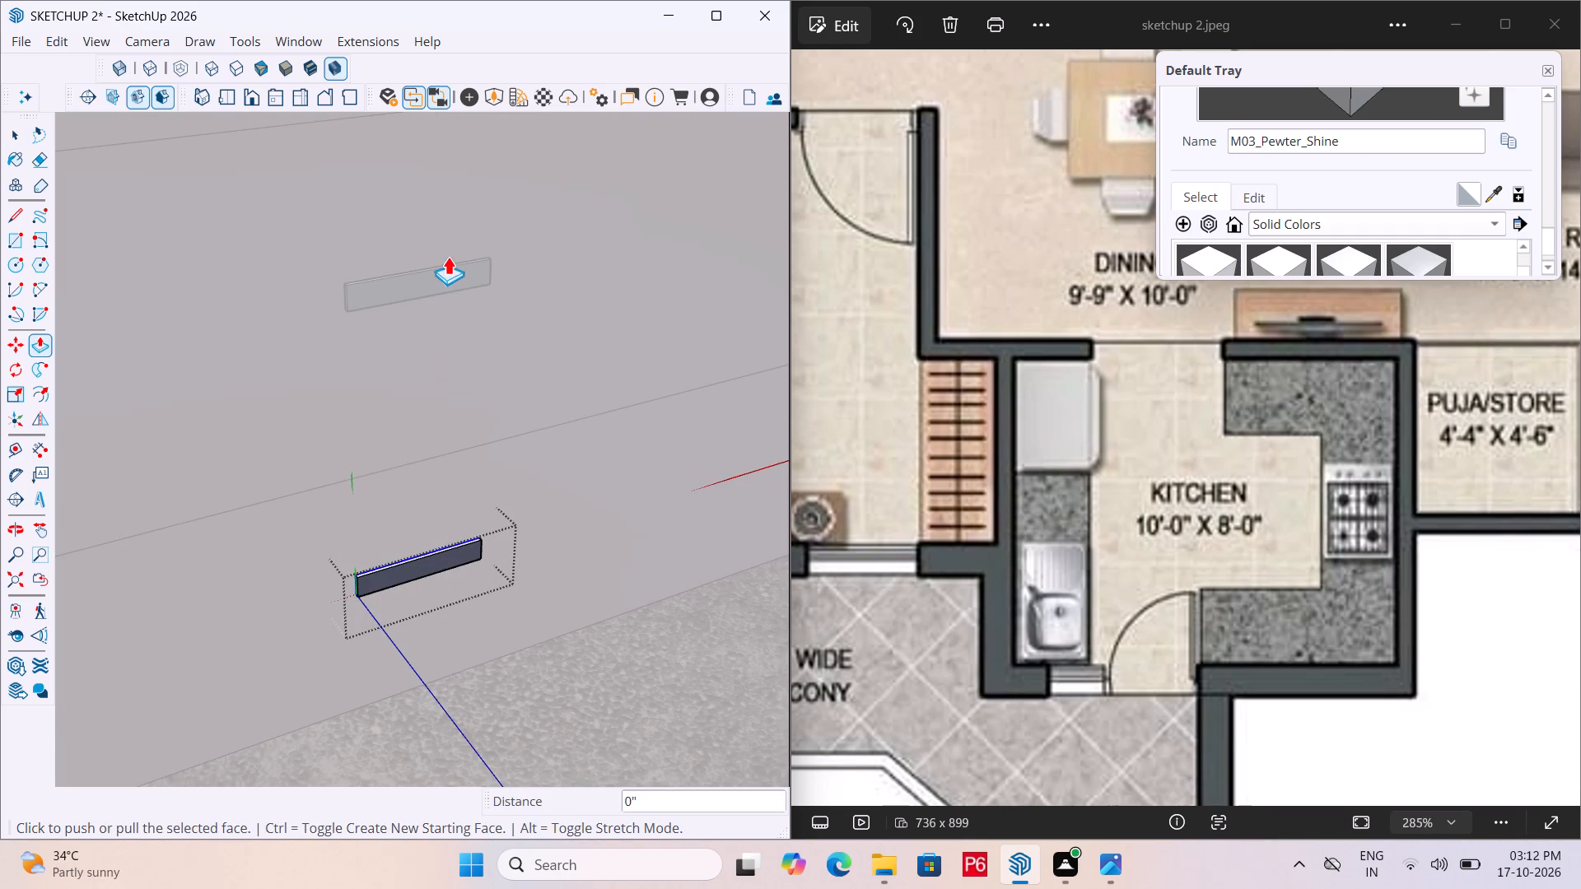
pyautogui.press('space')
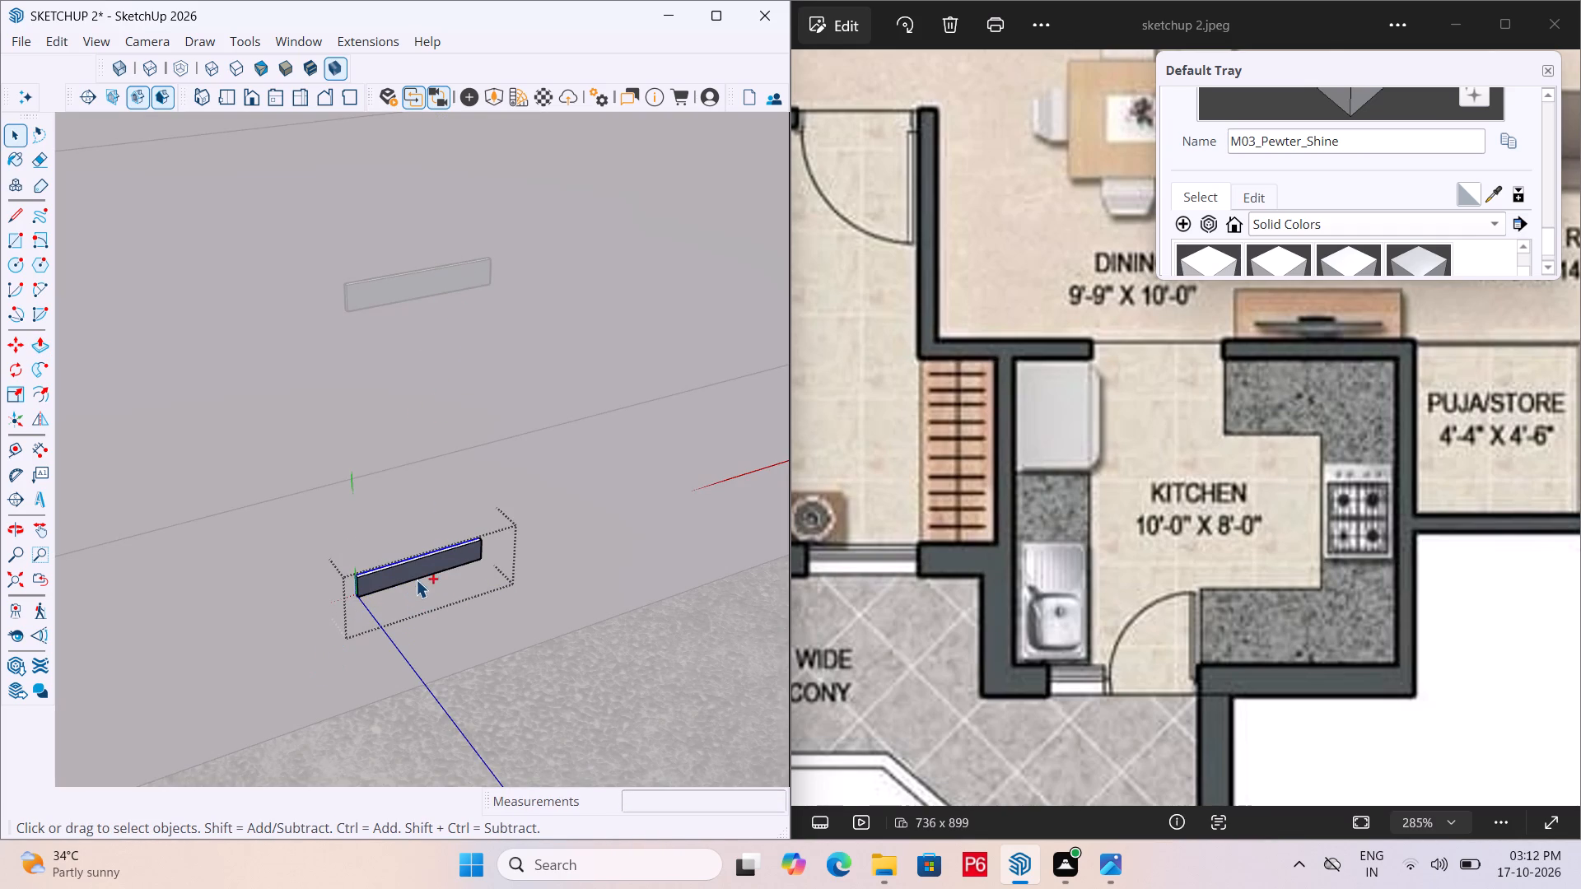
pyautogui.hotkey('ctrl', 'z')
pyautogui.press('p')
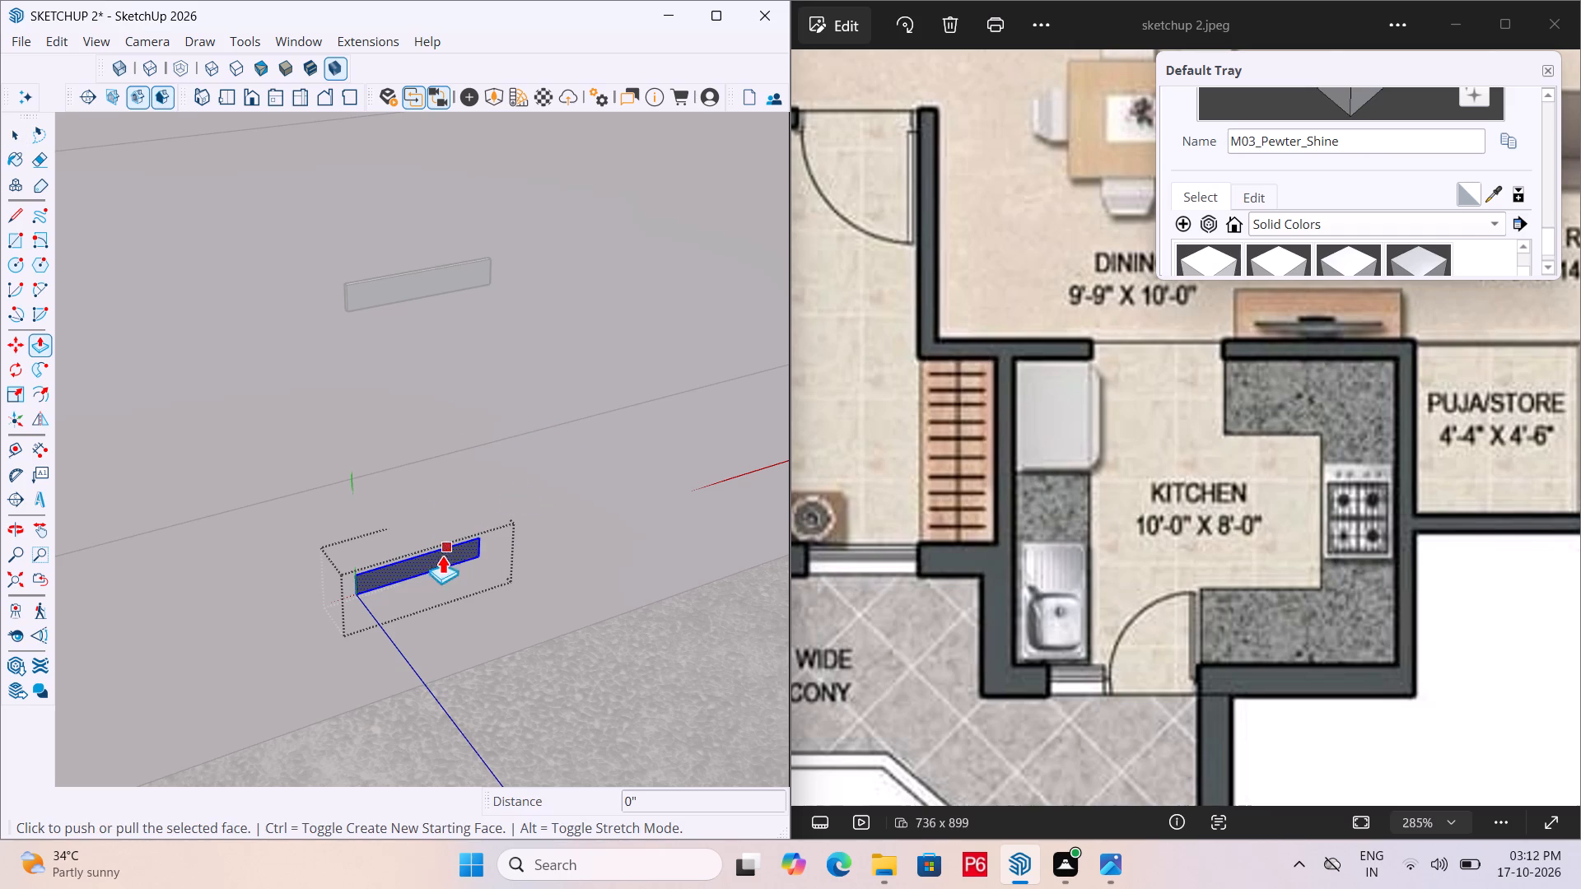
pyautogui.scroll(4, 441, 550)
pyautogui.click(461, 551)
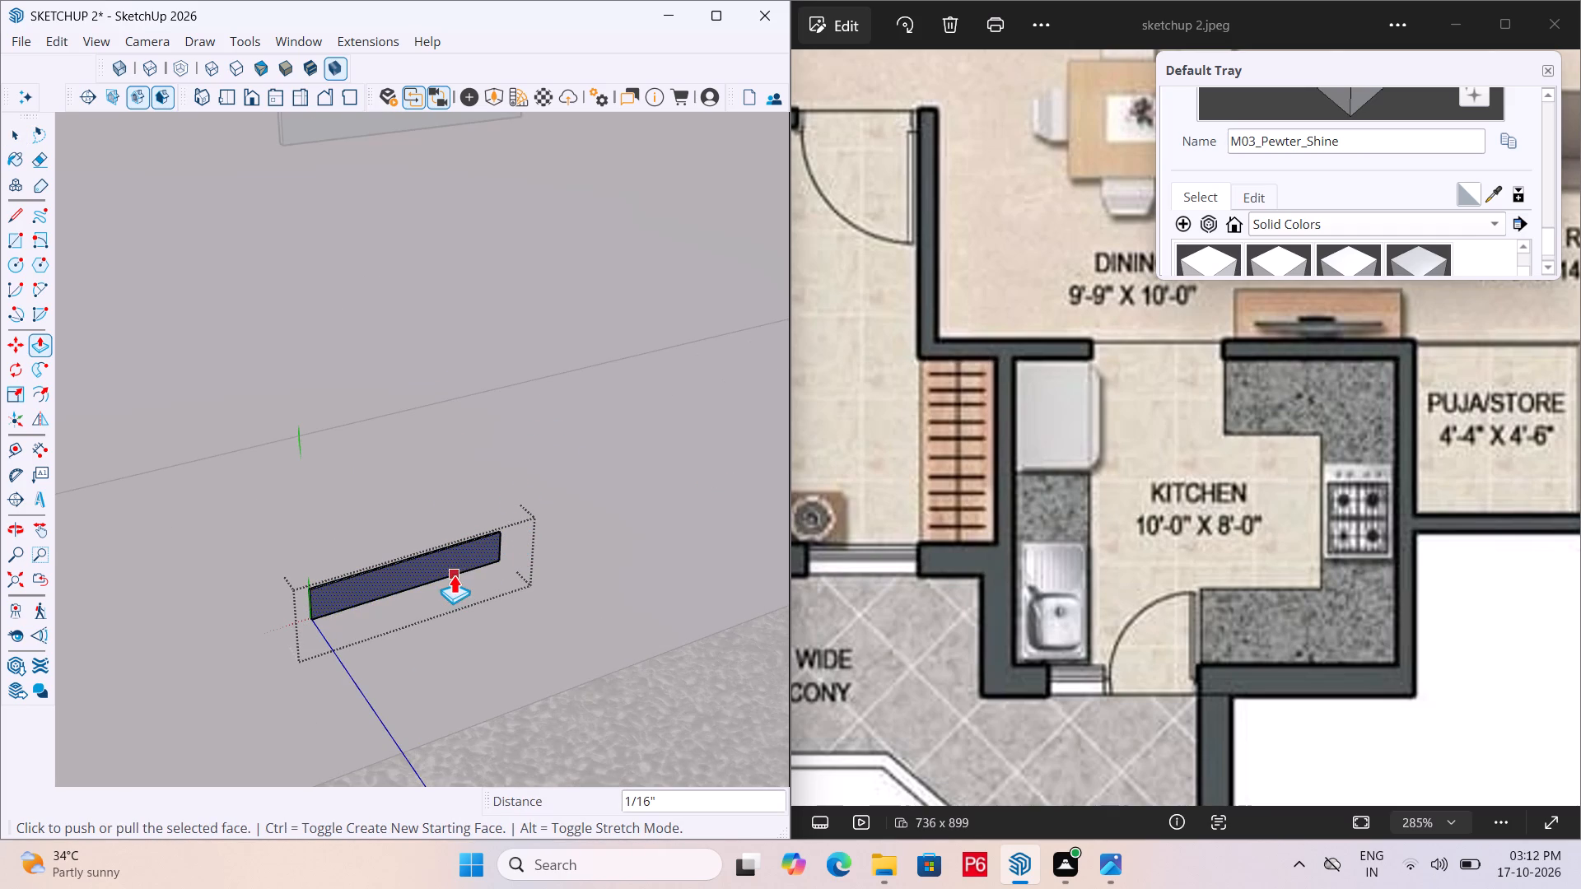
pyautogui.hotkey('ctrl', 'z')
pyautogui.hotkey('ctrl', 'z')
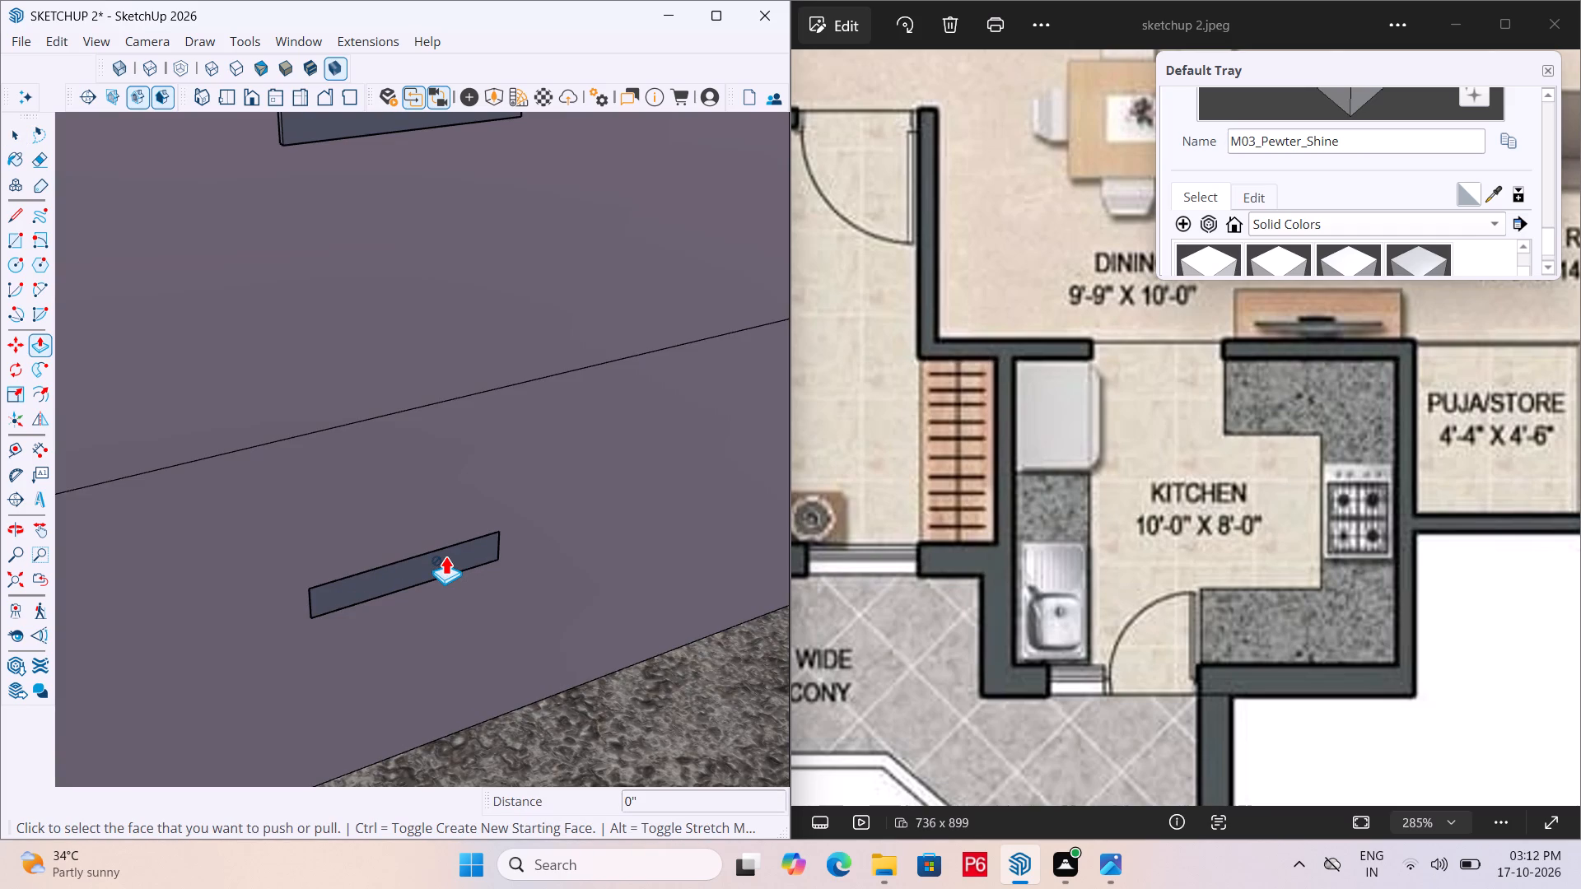
# Push/Pull the bottom drawer handle's face outward about 3/16", matching the middle drawer handle's thickness.
pyautogui.press('space')
pyautogui.tripleClick(452, 556)
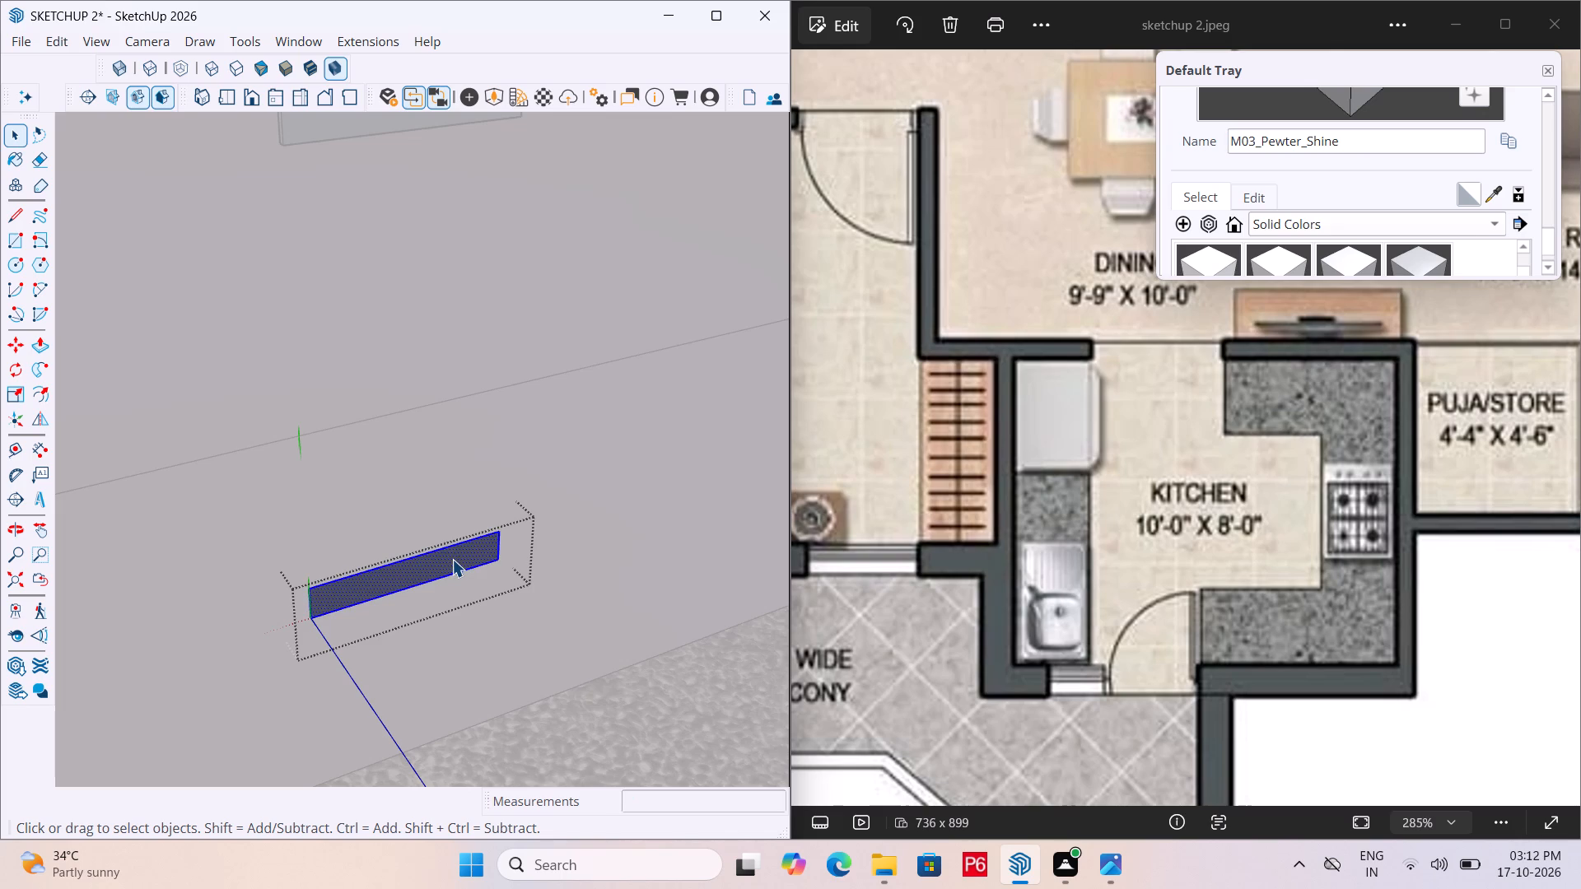
pyautogui.press('p')
pyautogui.doubleClick(449, 556)
pyautogui.scroll(6, 357, 578)
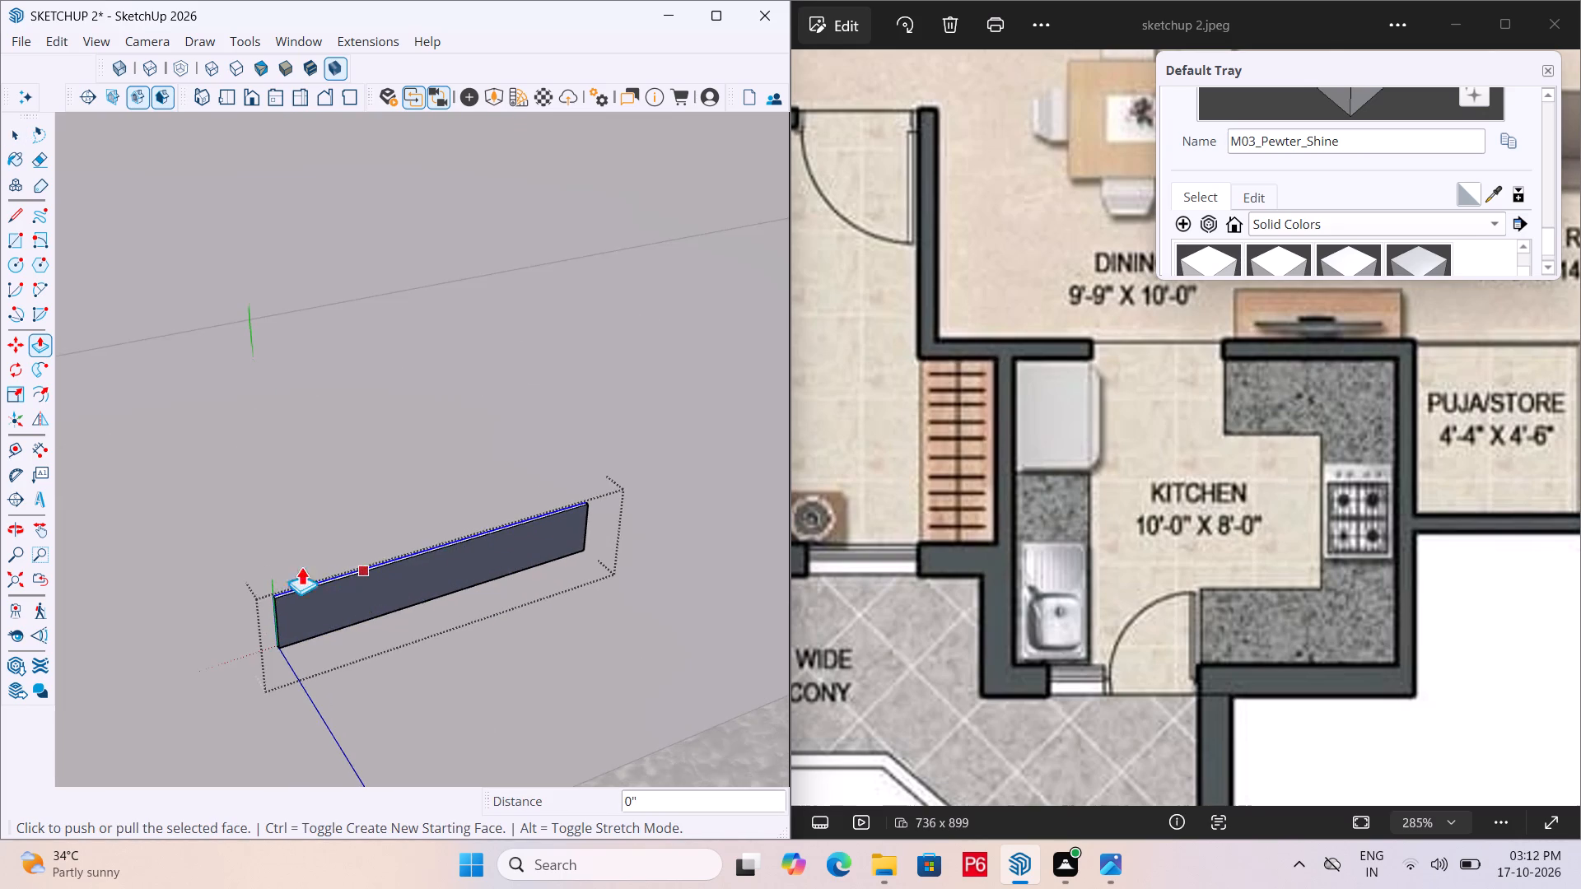
pyautogui.scroll(13, 301, 566)
pyautogui.hotkey('ctrl', 'z')
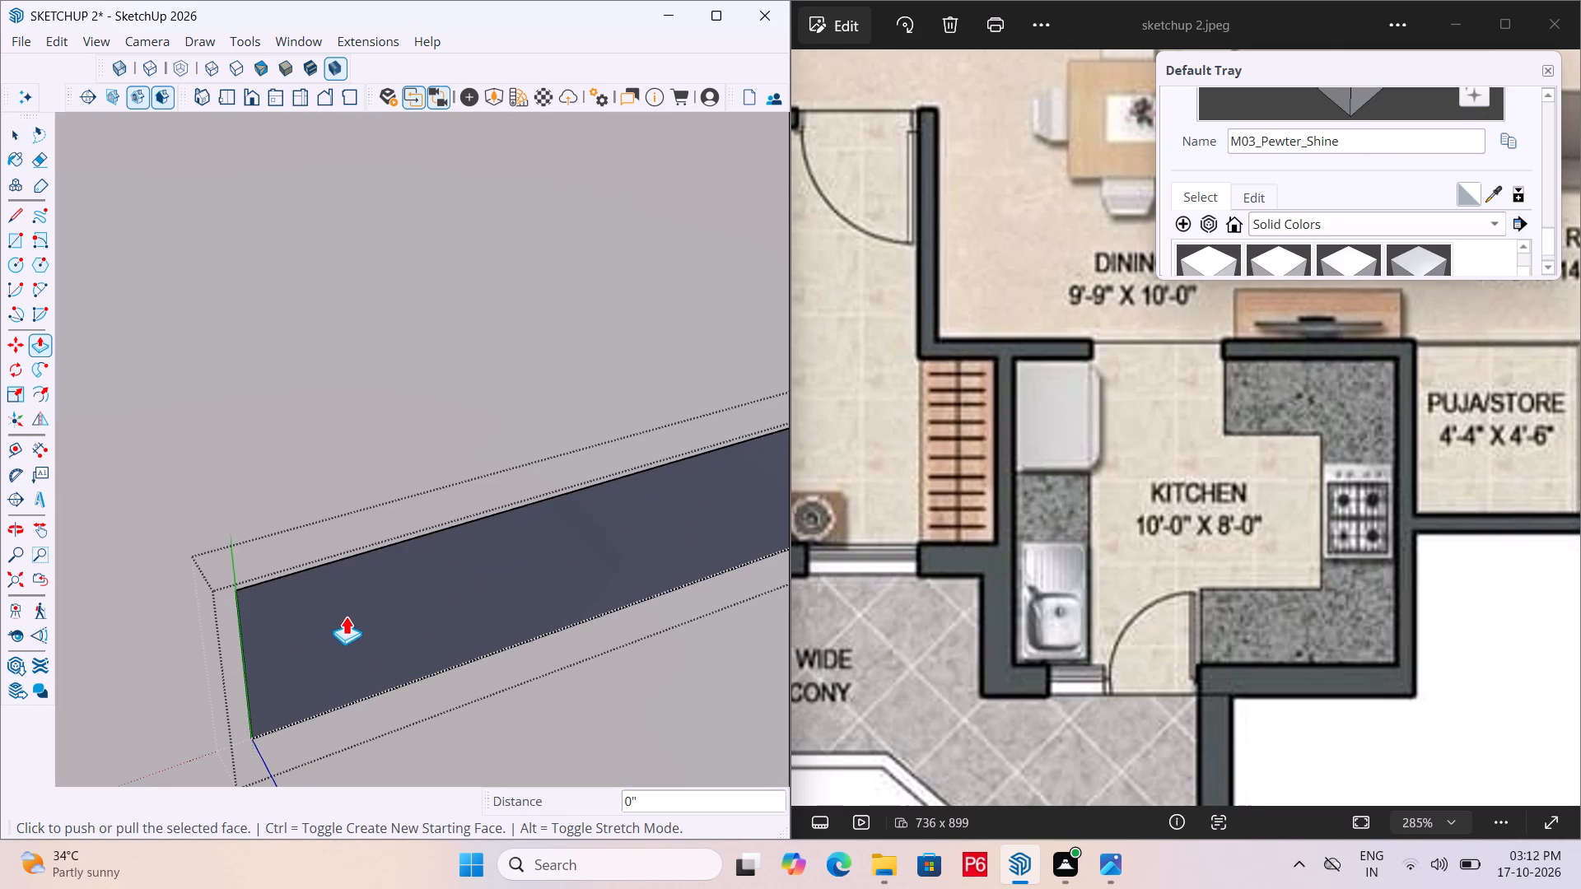
pyautogui.click(277, 625)
pyautogui.scroll(-7, 345, 632)
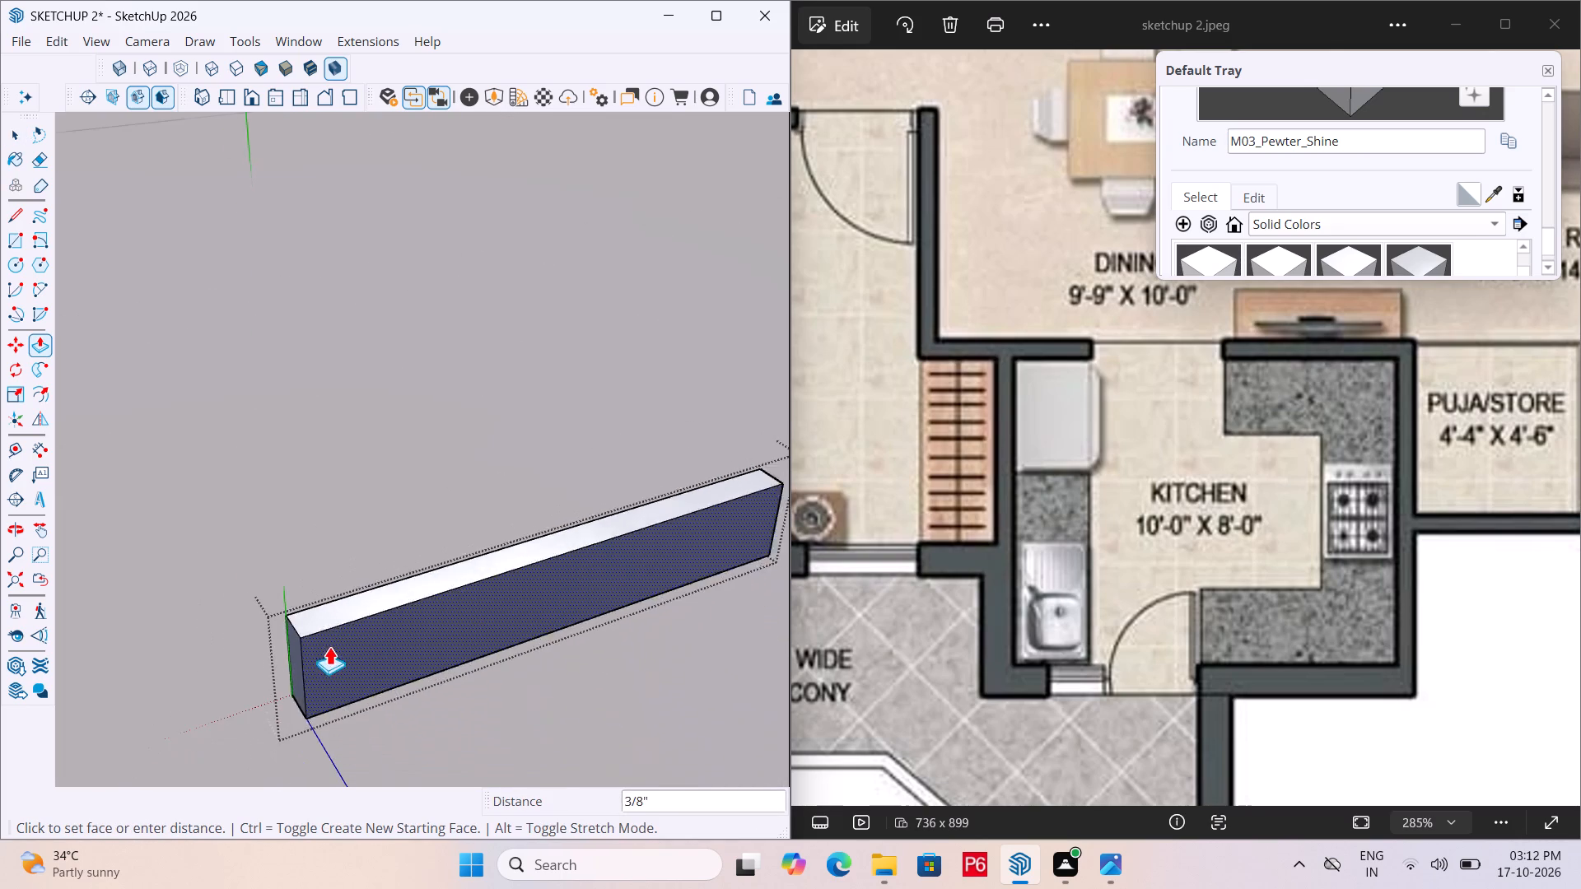
pyautogui.scroll(-6, 250, 598)
pyautogui.scroll(-5, 363, 457)
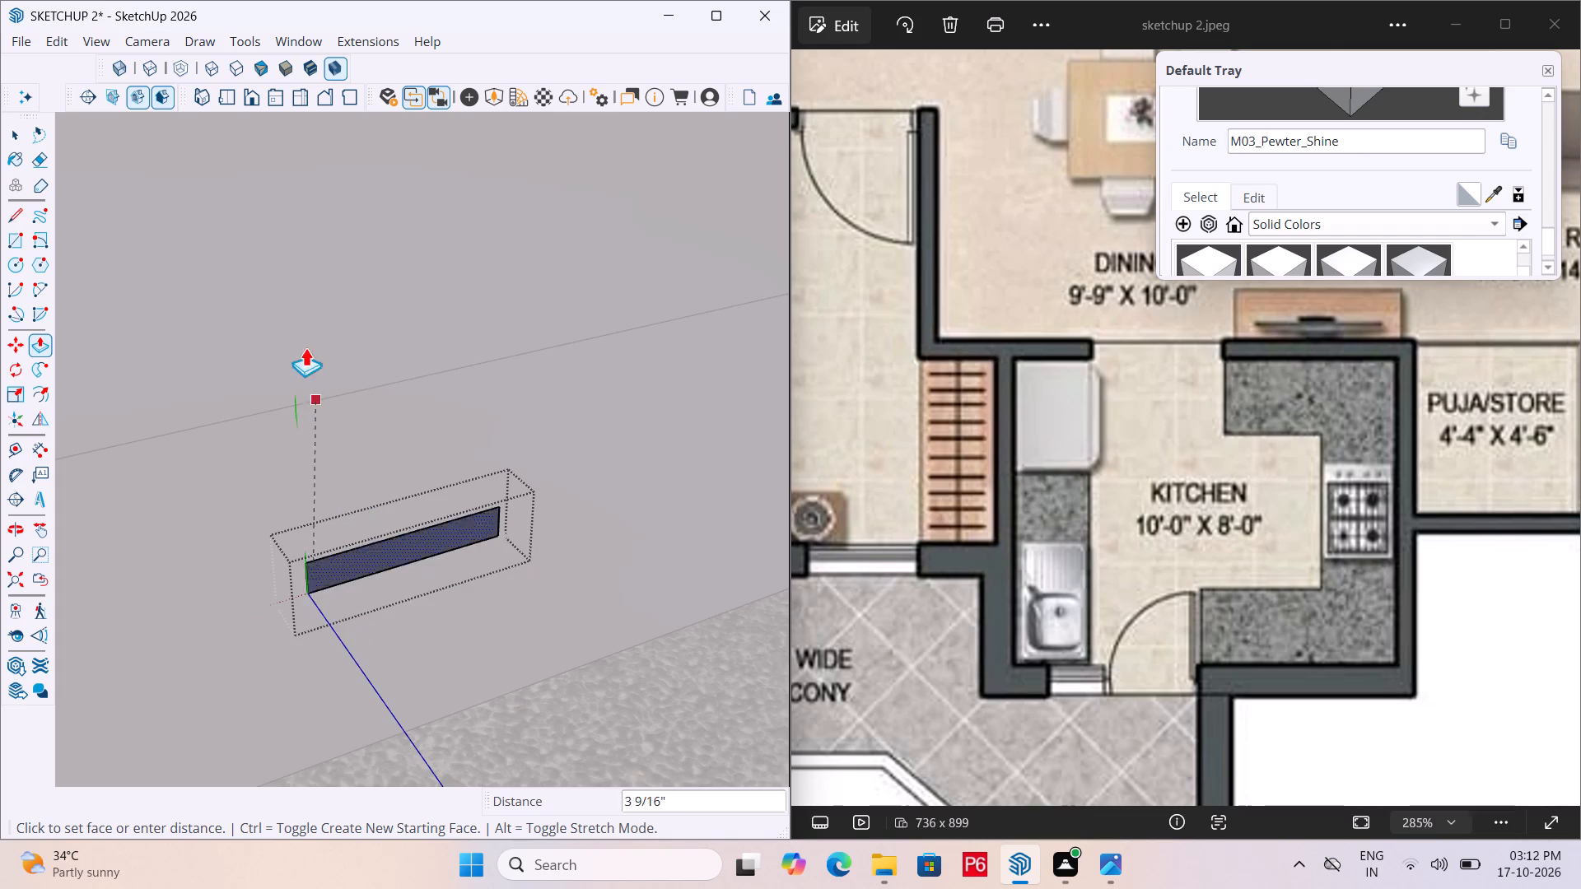
pyautogui.scroll(-6, 323, 421)
pyautogui.click(338, 234)
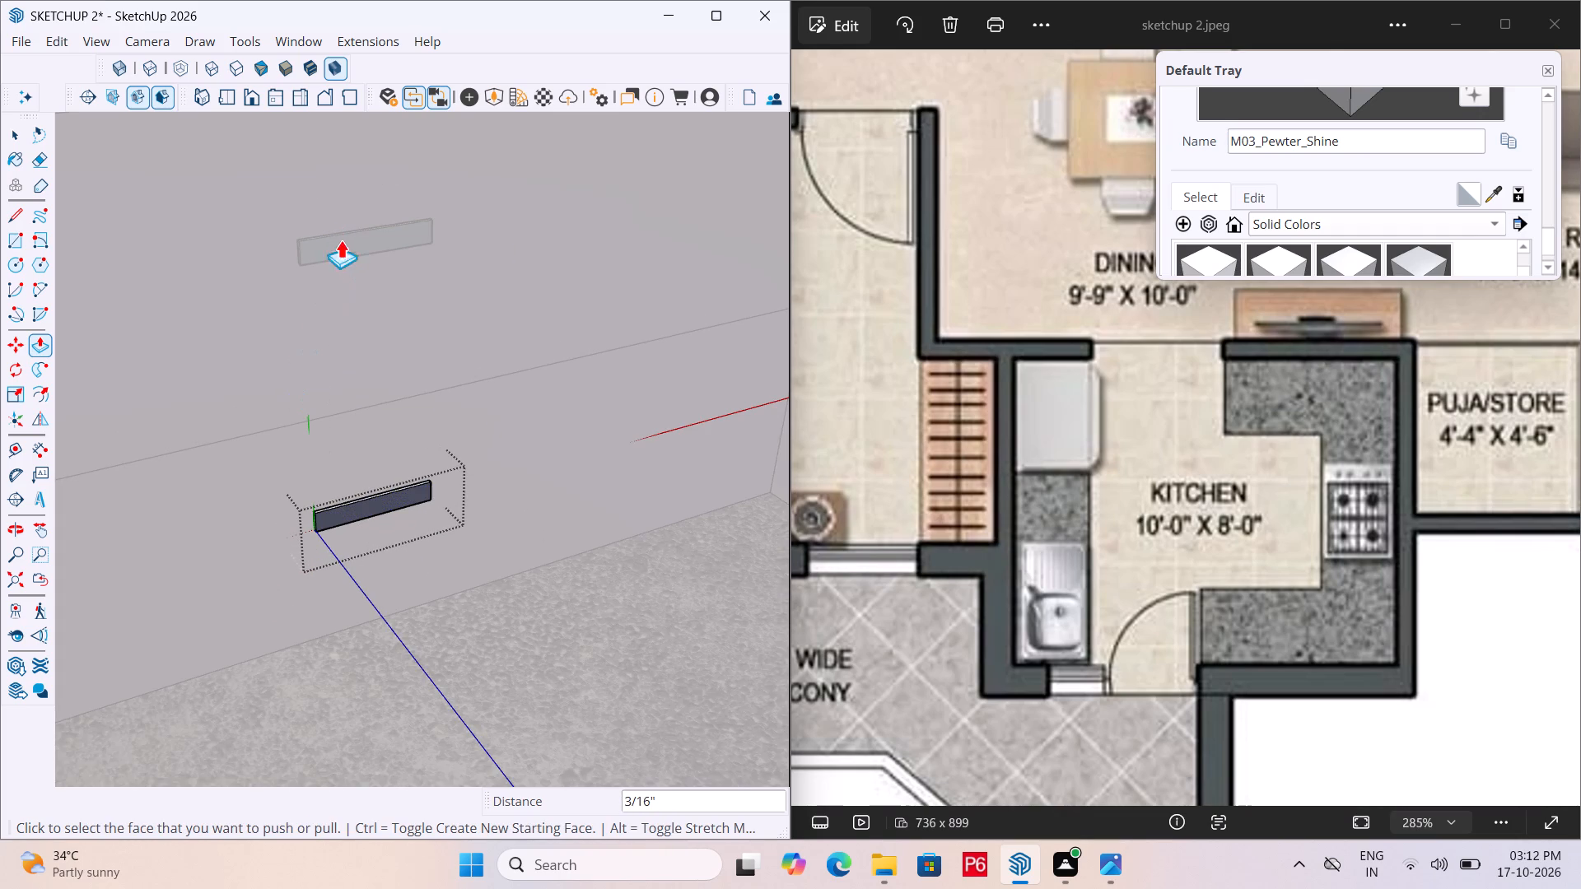
# Save the model and leave the bottom drawer handle's group.
pyautogui.hotkey('ctrl', 's')
pyautogui.hotkey('ctrl', 's')
pyautogui.hotkey('ctrl', 's')
pyautogui.hotkey('ctrl', 's')
pyautogui.scroll(-3, 361, 378)
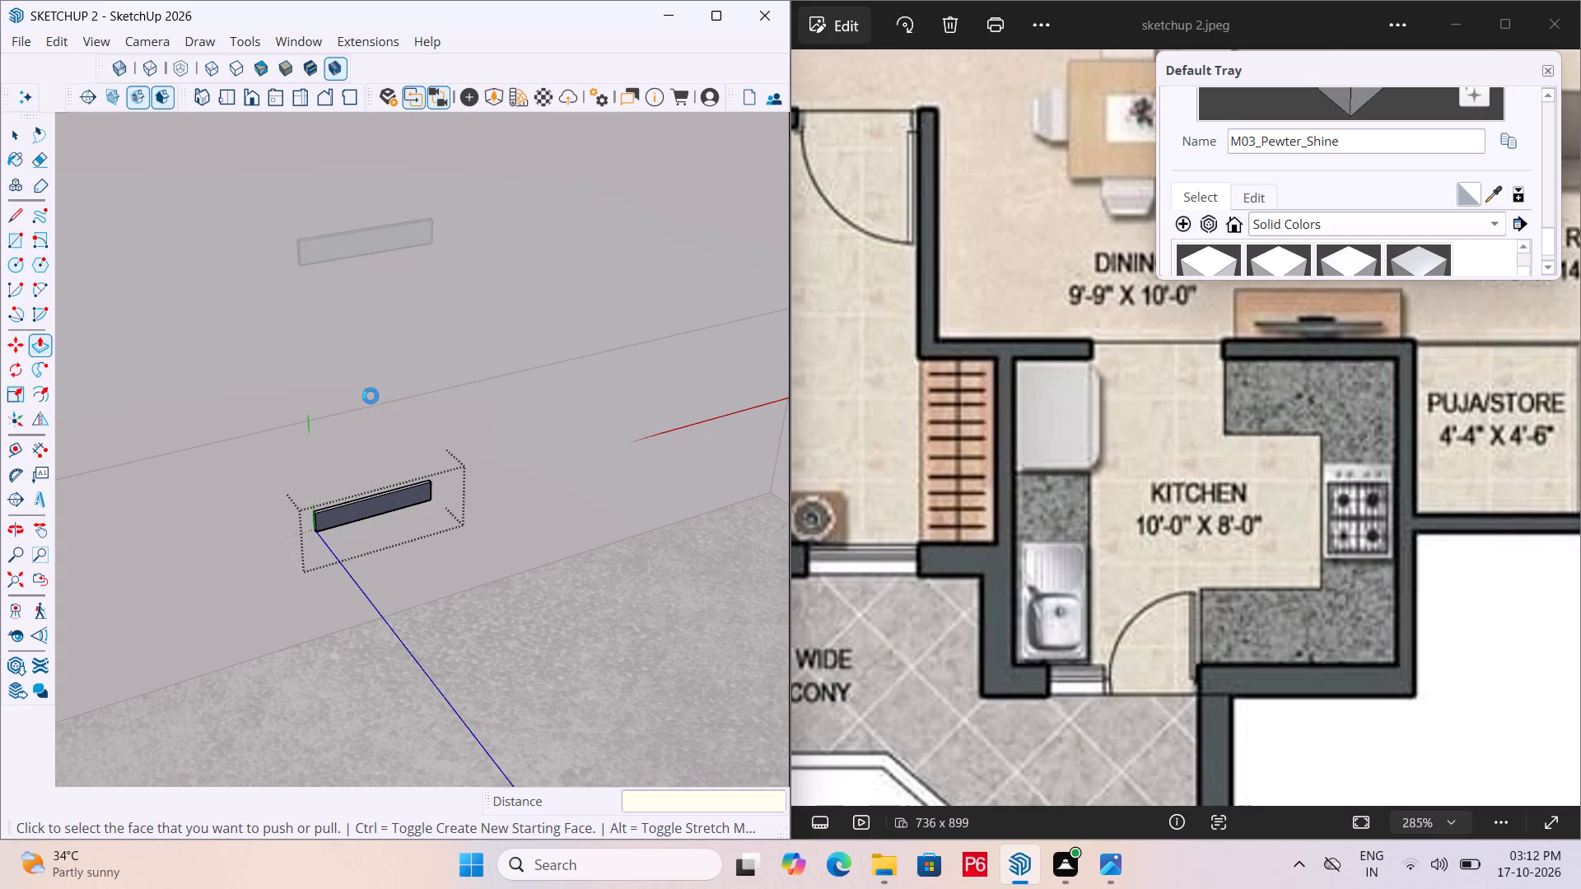
pyautogui.scroll(-2, 371, 396)
pyautogui.scroll(-1, 394, 463)
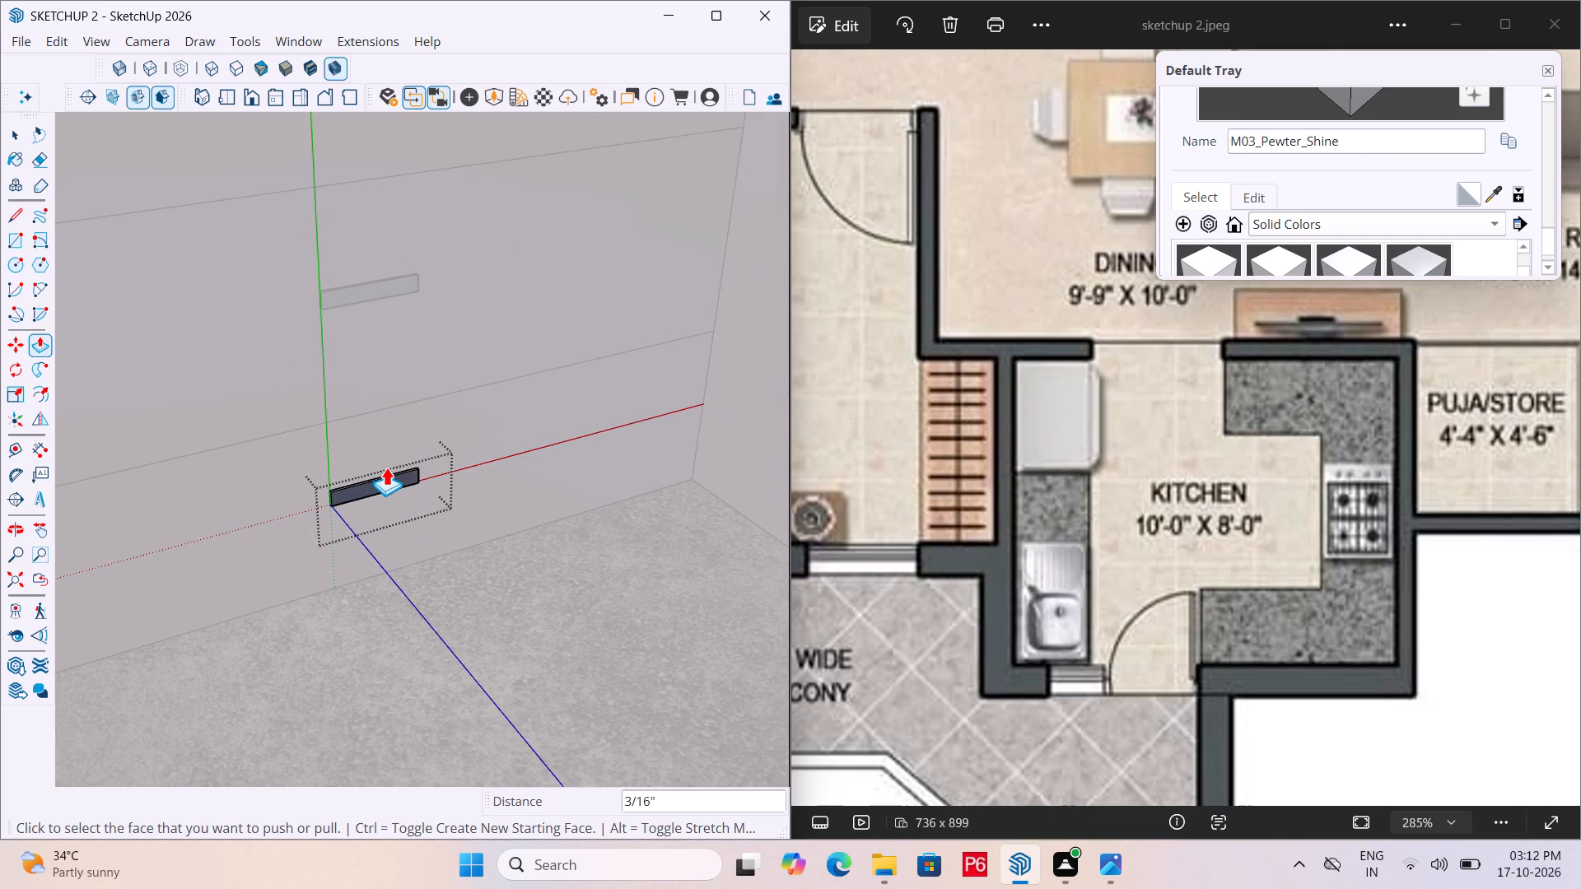
pyautogui.scroll(-4, 357, 488)
pyautogui.scroll(-6, 482, 432)
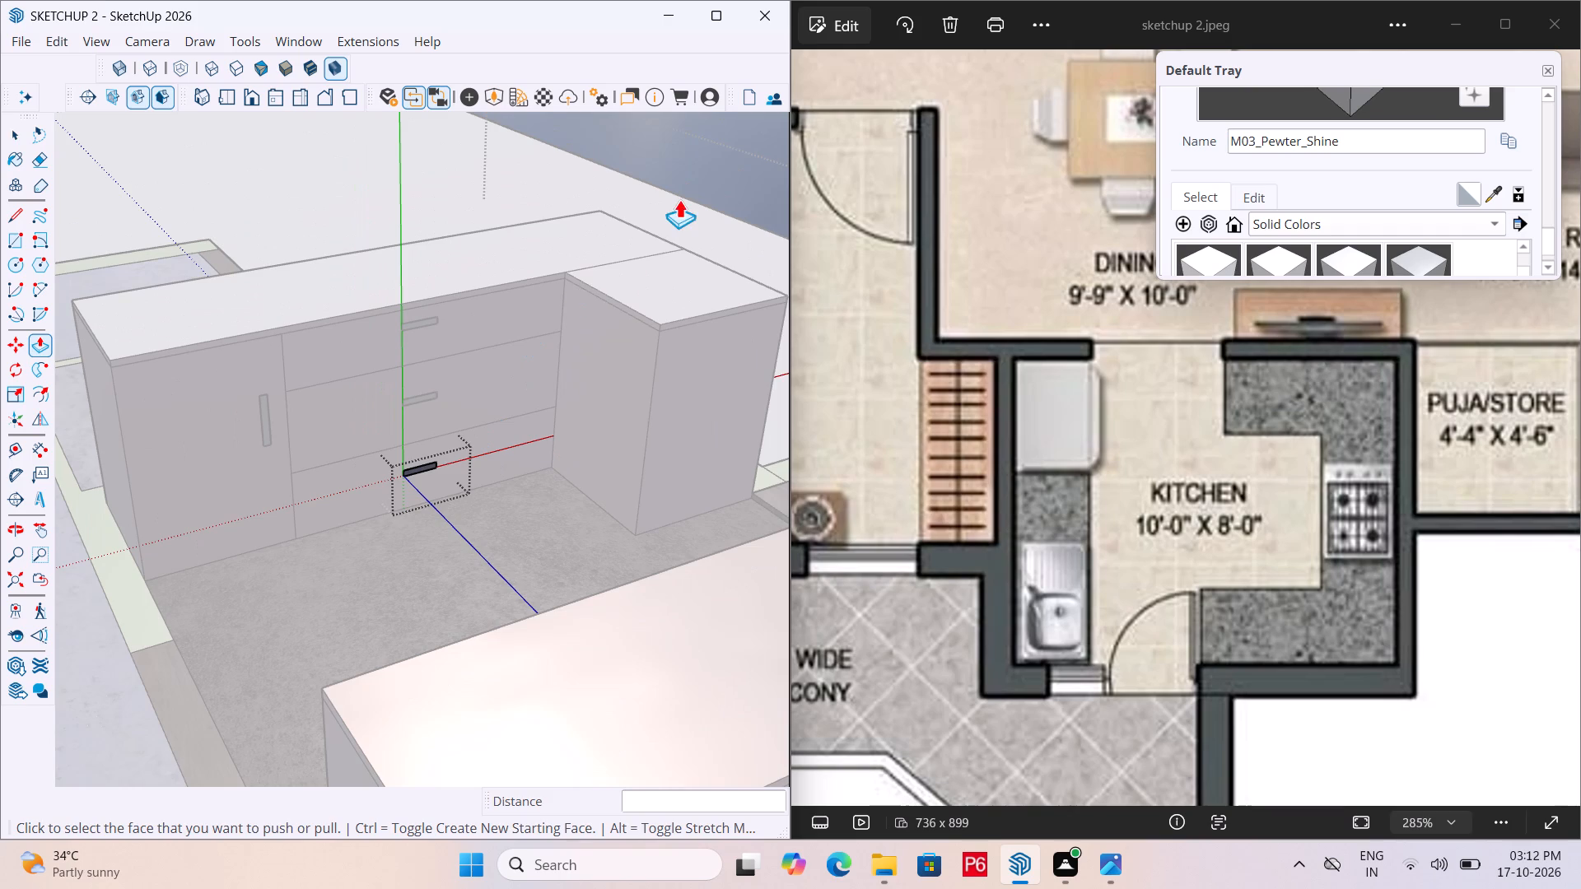
pyautogui.press('space')
pyautogui.click(735, 168)
# Draw an upright handle rectangle about 8" by 1 1/16" on the adjoining cabinet's face, near the inner corner with the drawers.
pyautogui.moveTo(410, 407); pyautogui.dragTo(633, 393, button='middle')
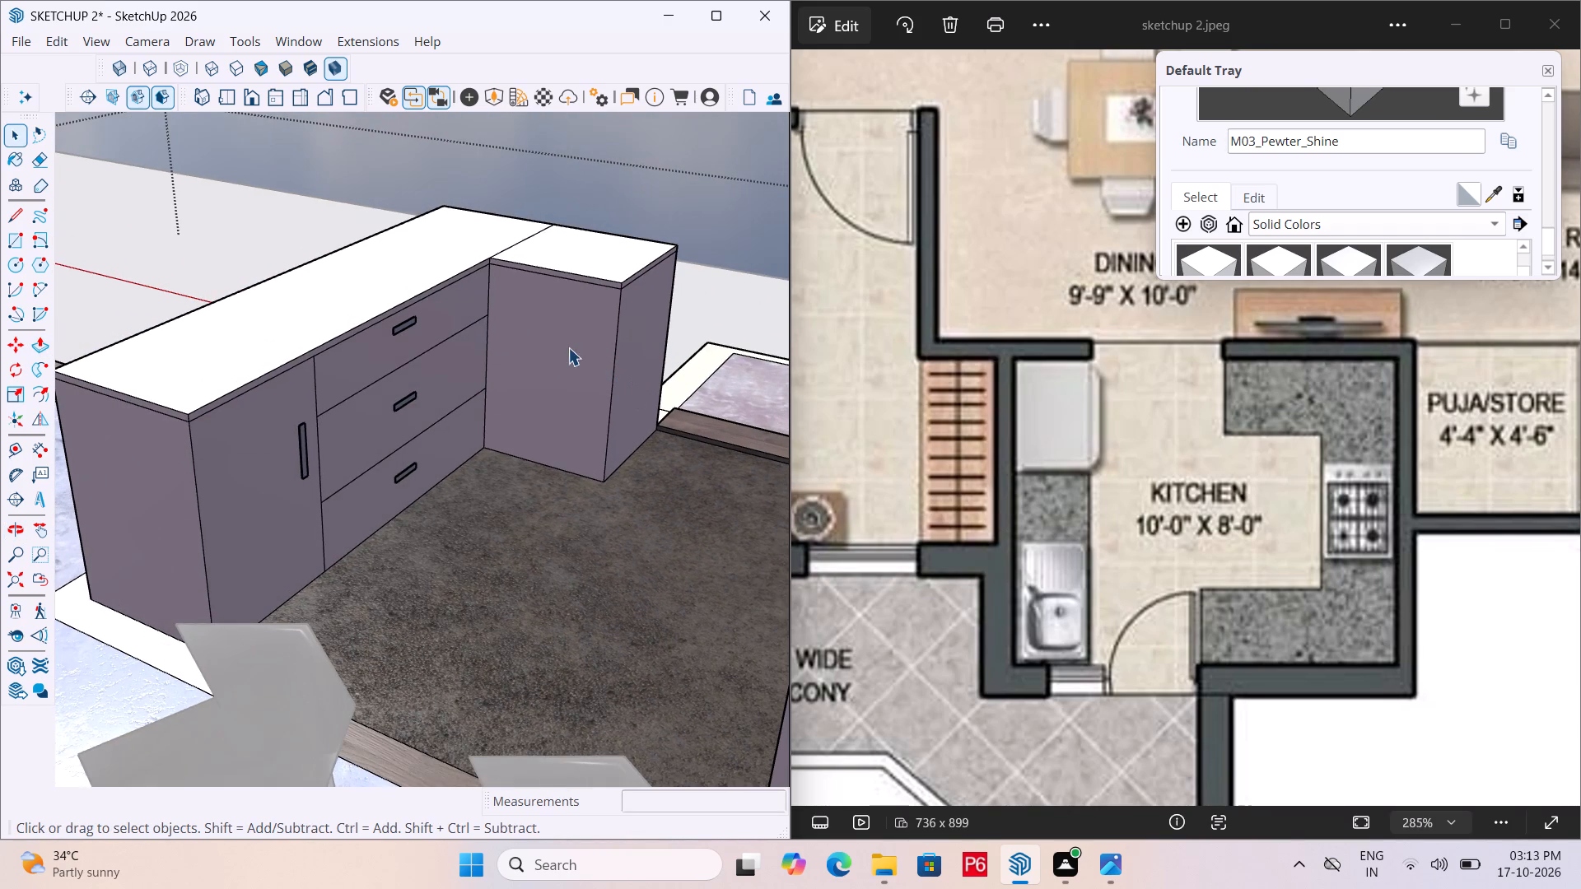
pyautogui.scroll(5, 484, 347)
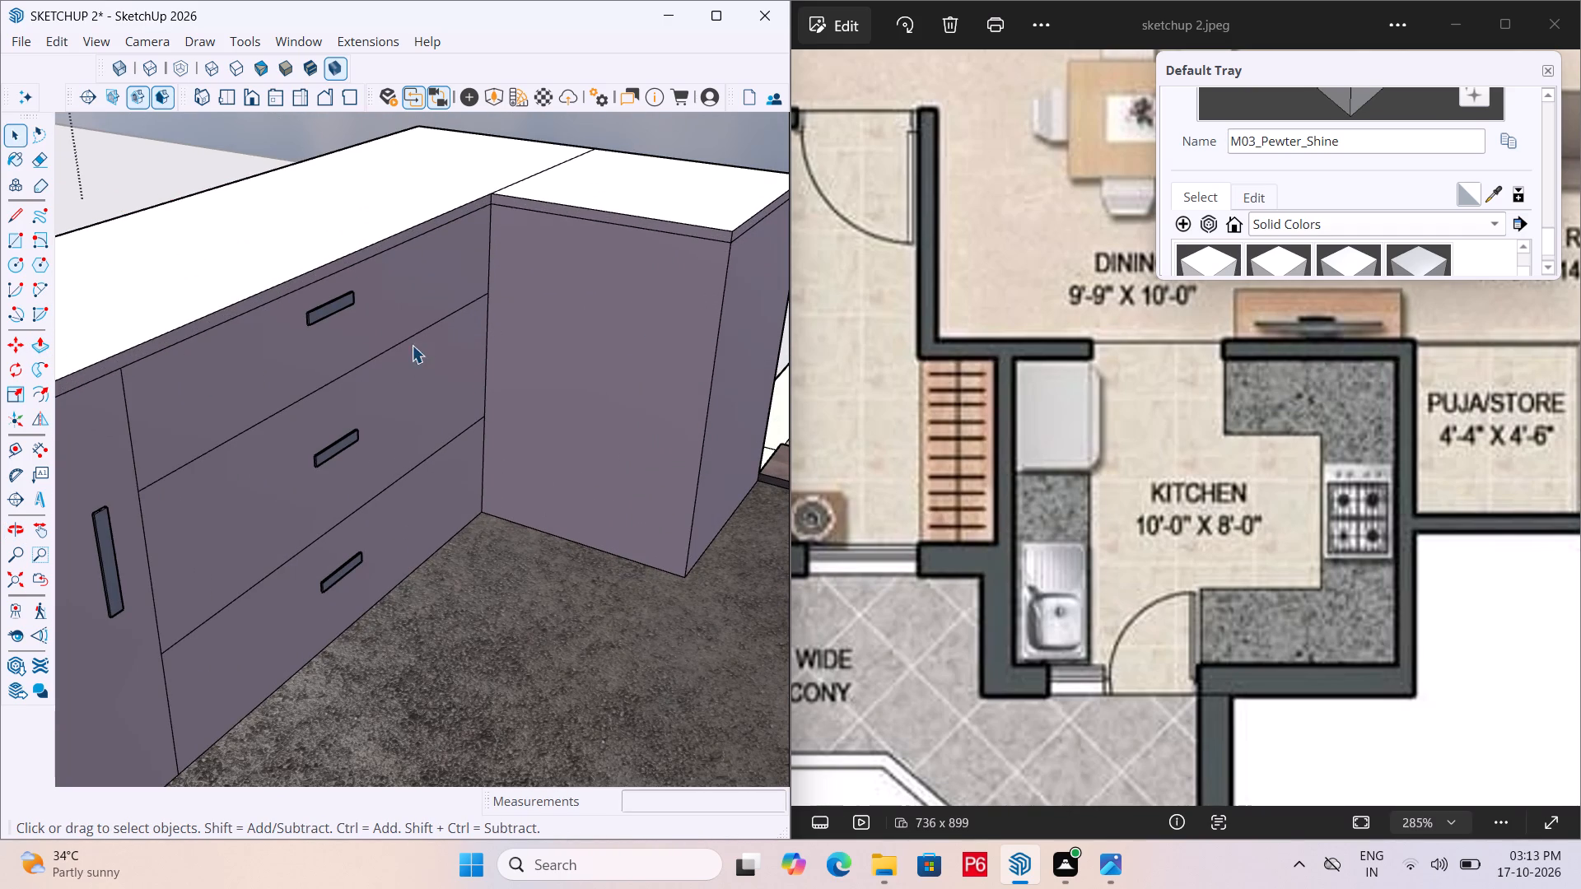
pyautogui.click(105, 558)
pyautogui.press('space')
pyautogui.scroll(2, 528, 315)
pyautogui.press('r')
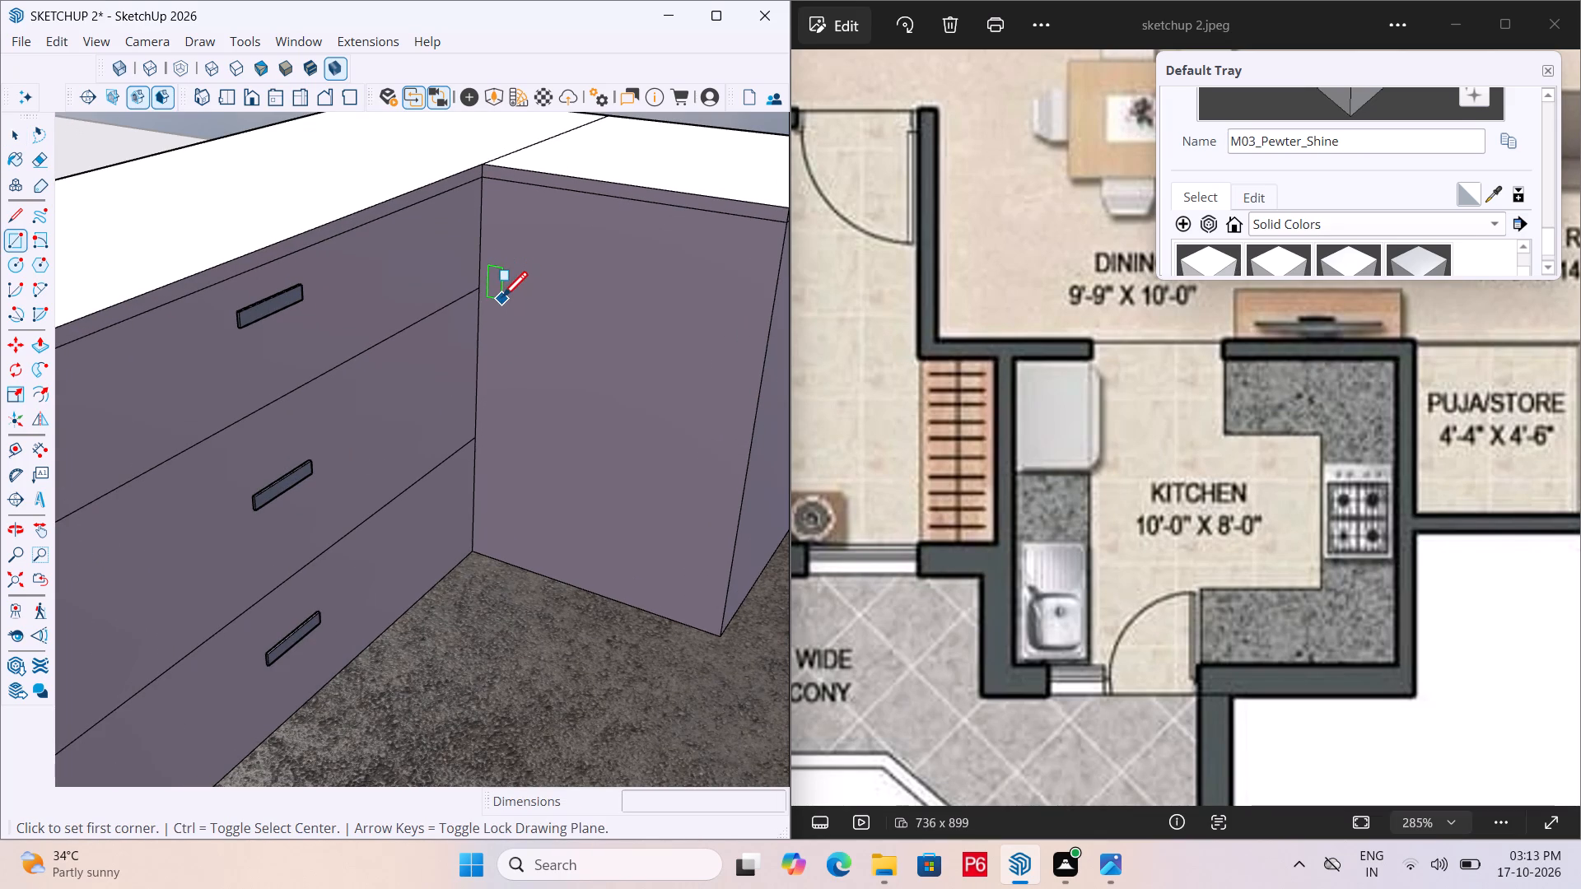
pyautogui.scroll(-12, 444, 342)
pyautogui.scroll(4, 506, 425)
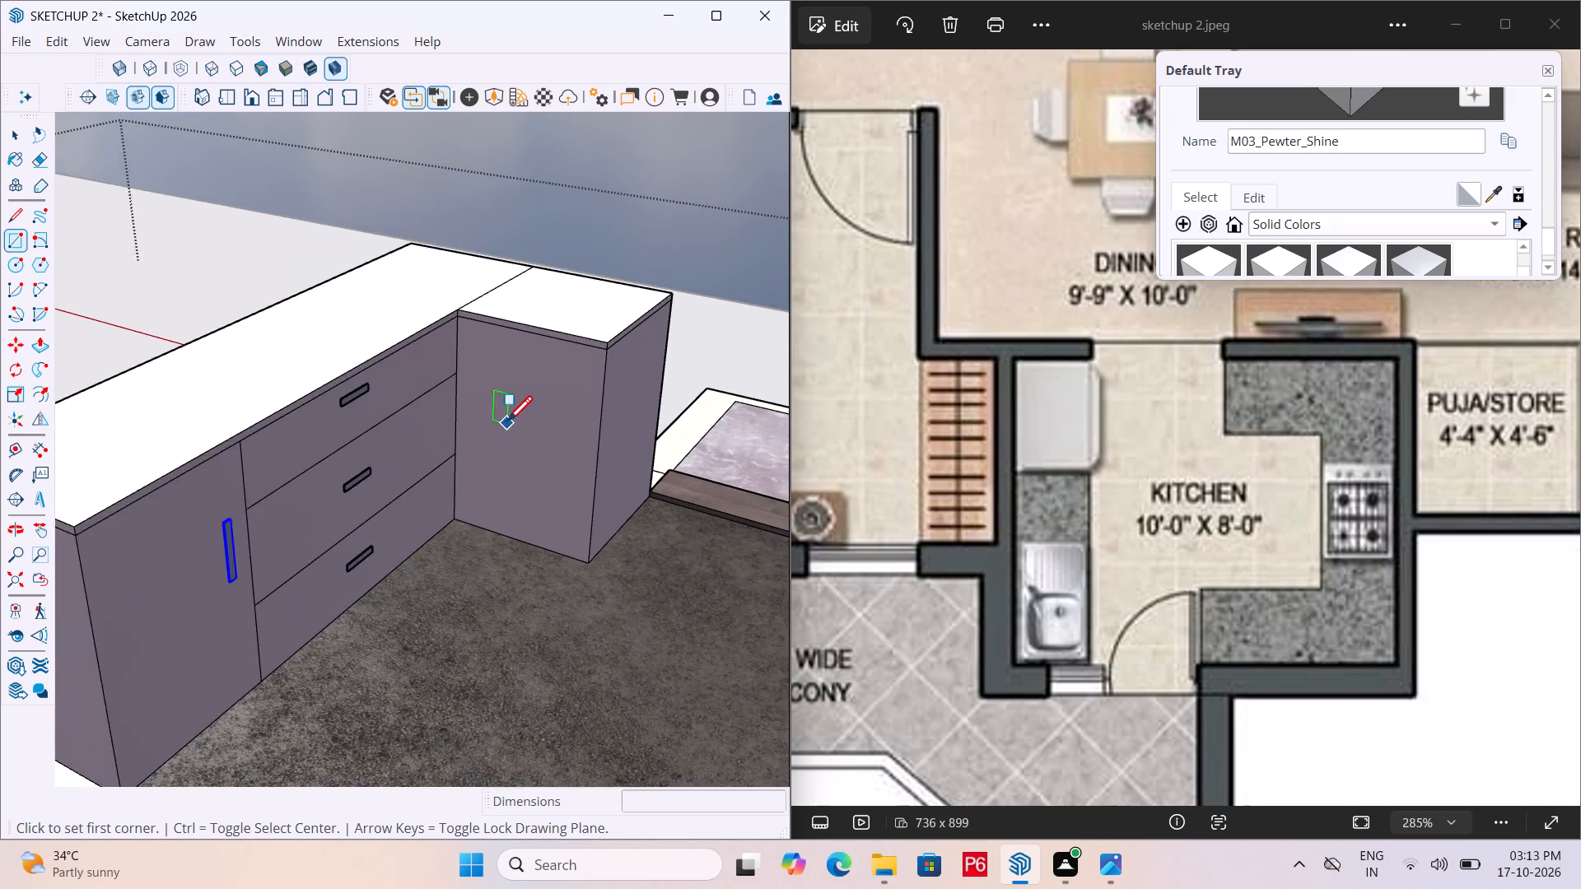
pyautogui.scroll(6, 507, 424)
pyautogui.scroll(6, 448, 356)
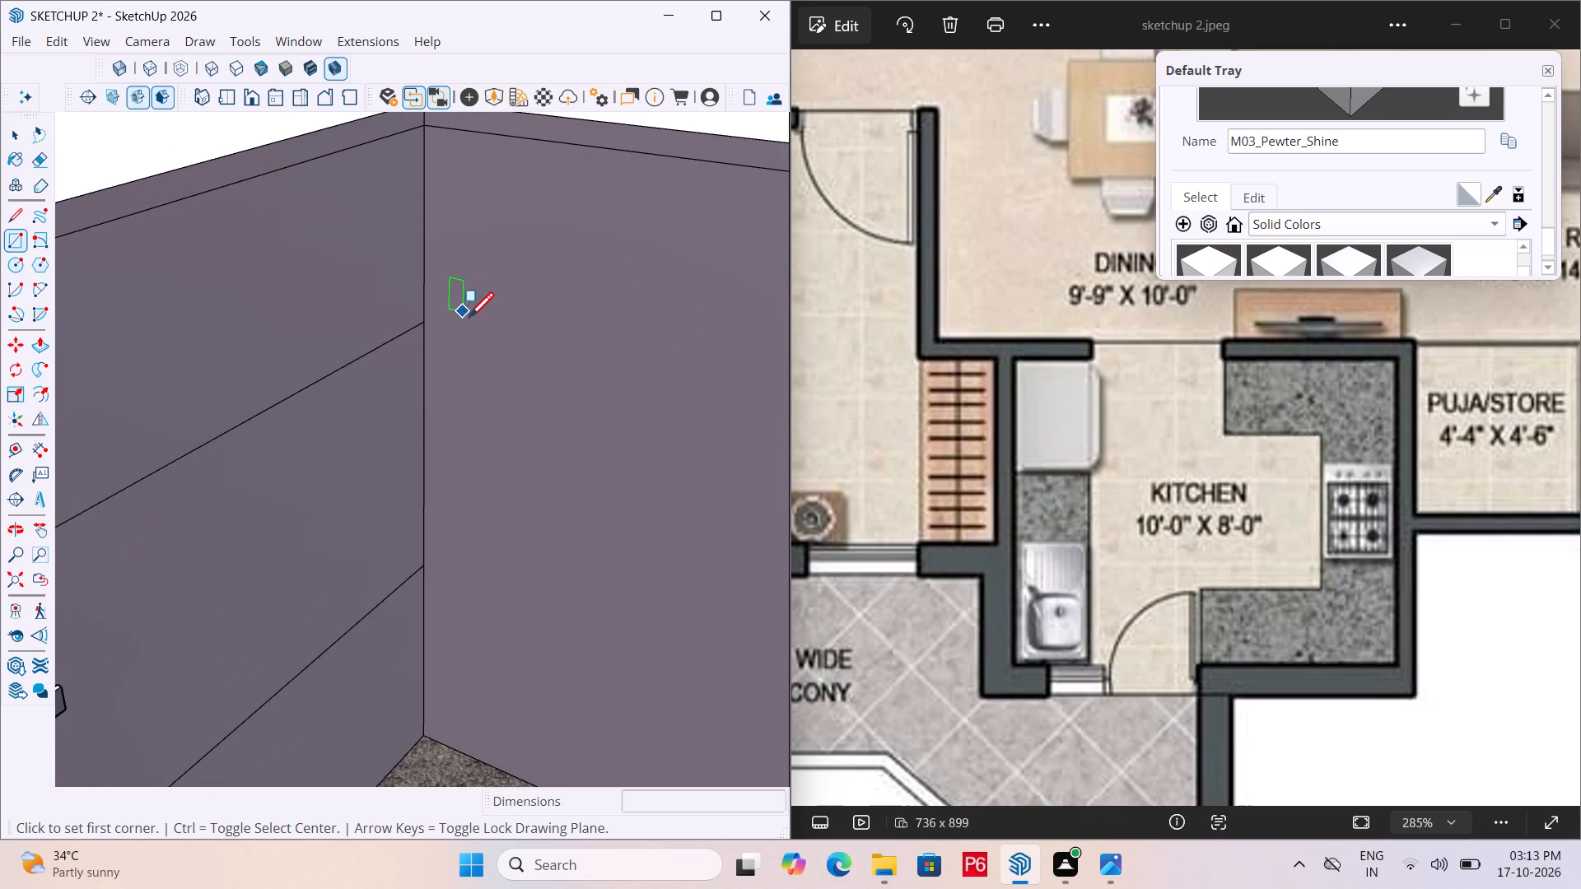
pyautogui.click(466, 321)
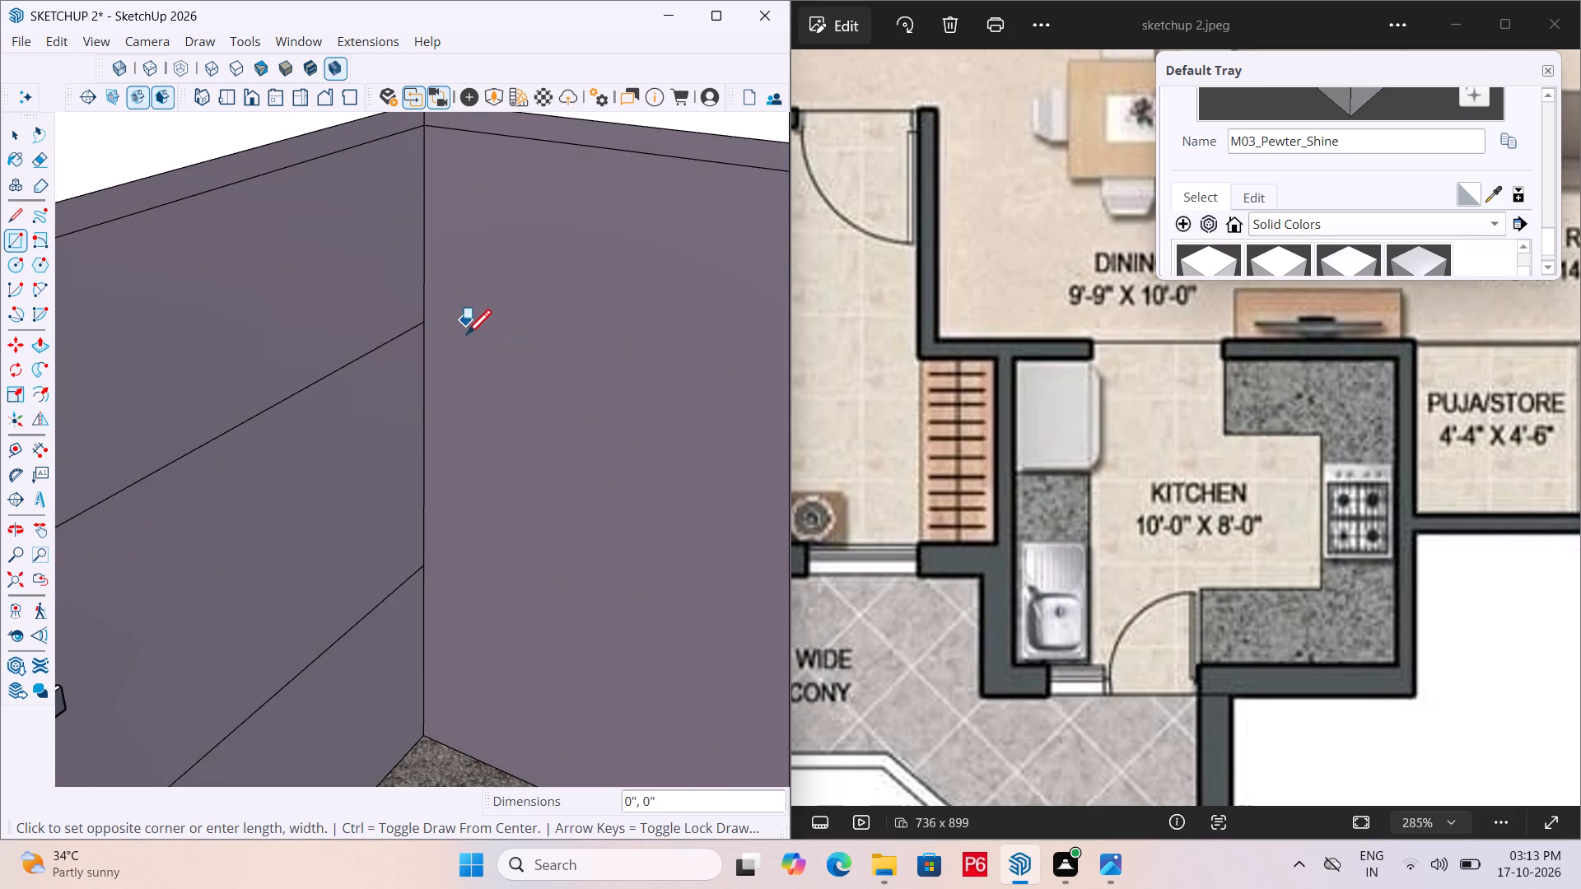
pyautogui.click(484, 478)
pyautogui.press('space')
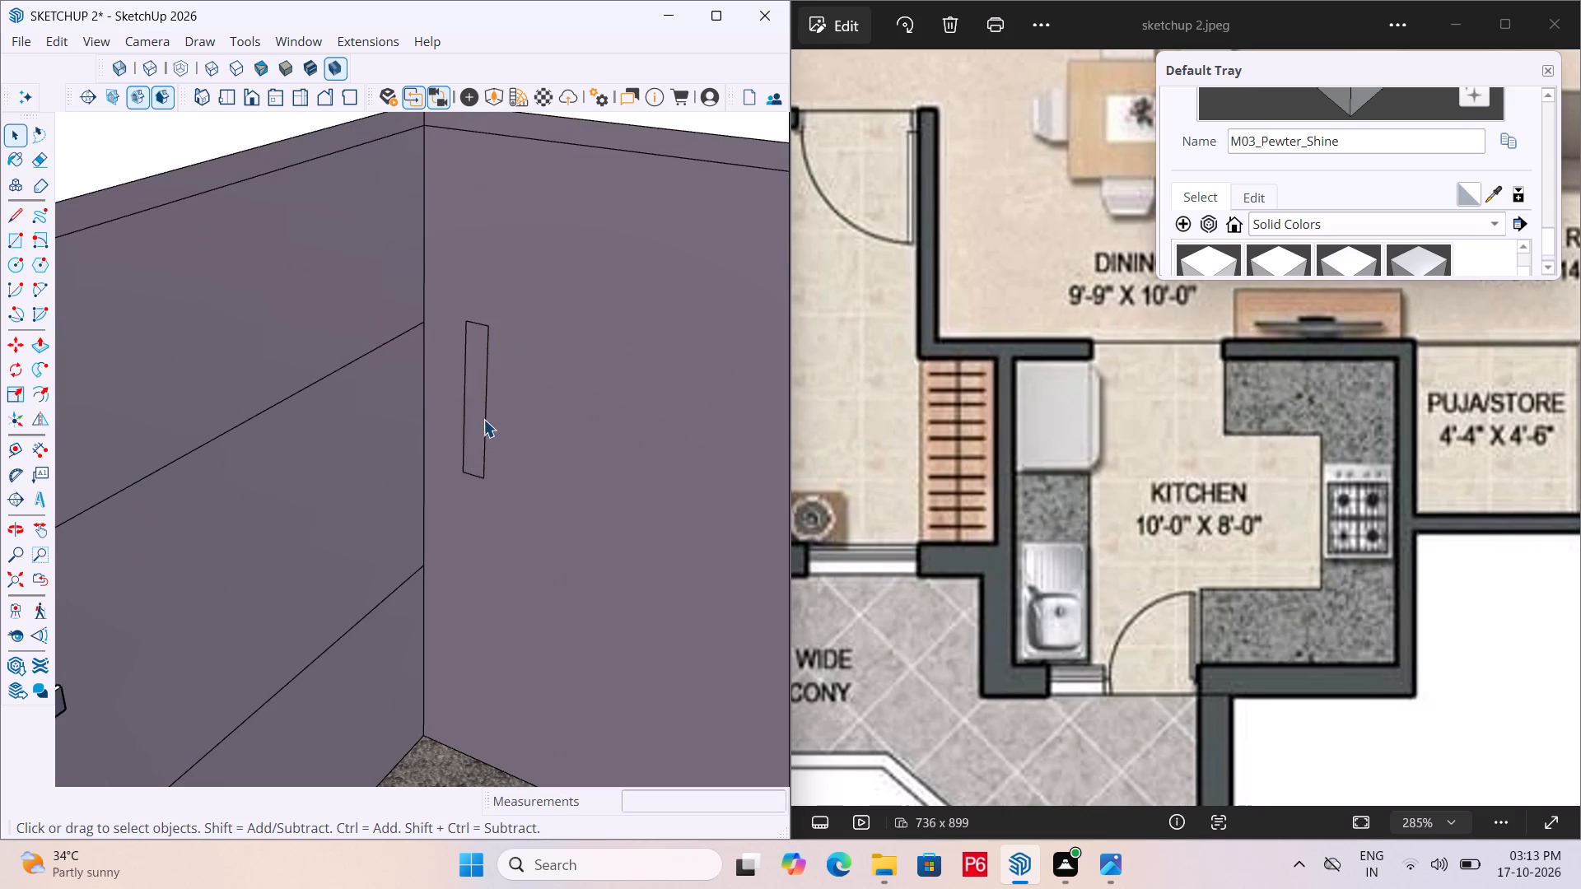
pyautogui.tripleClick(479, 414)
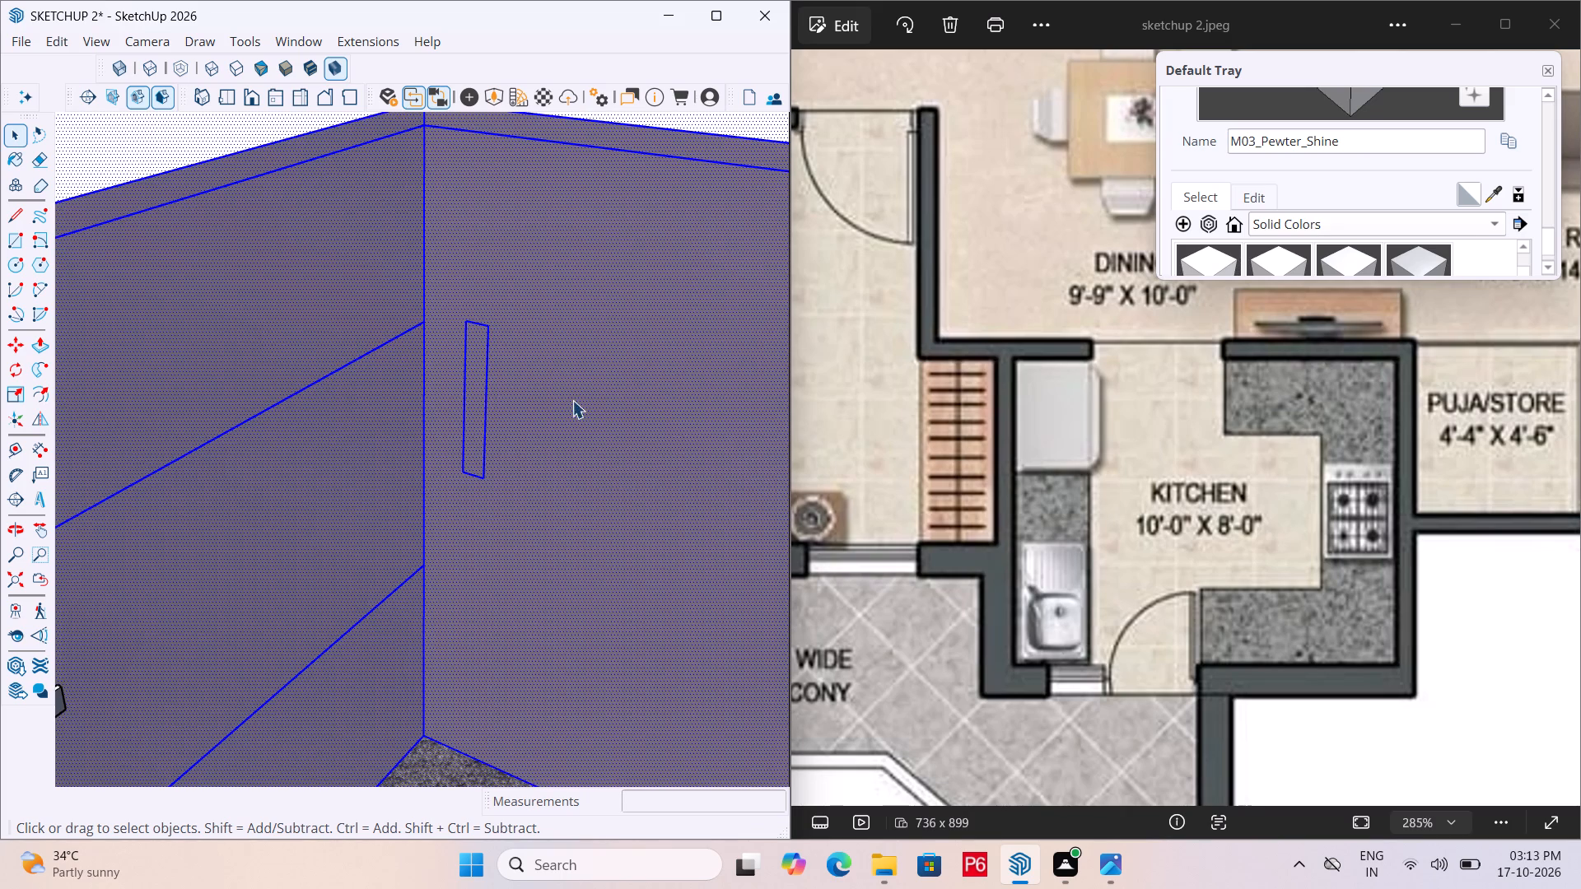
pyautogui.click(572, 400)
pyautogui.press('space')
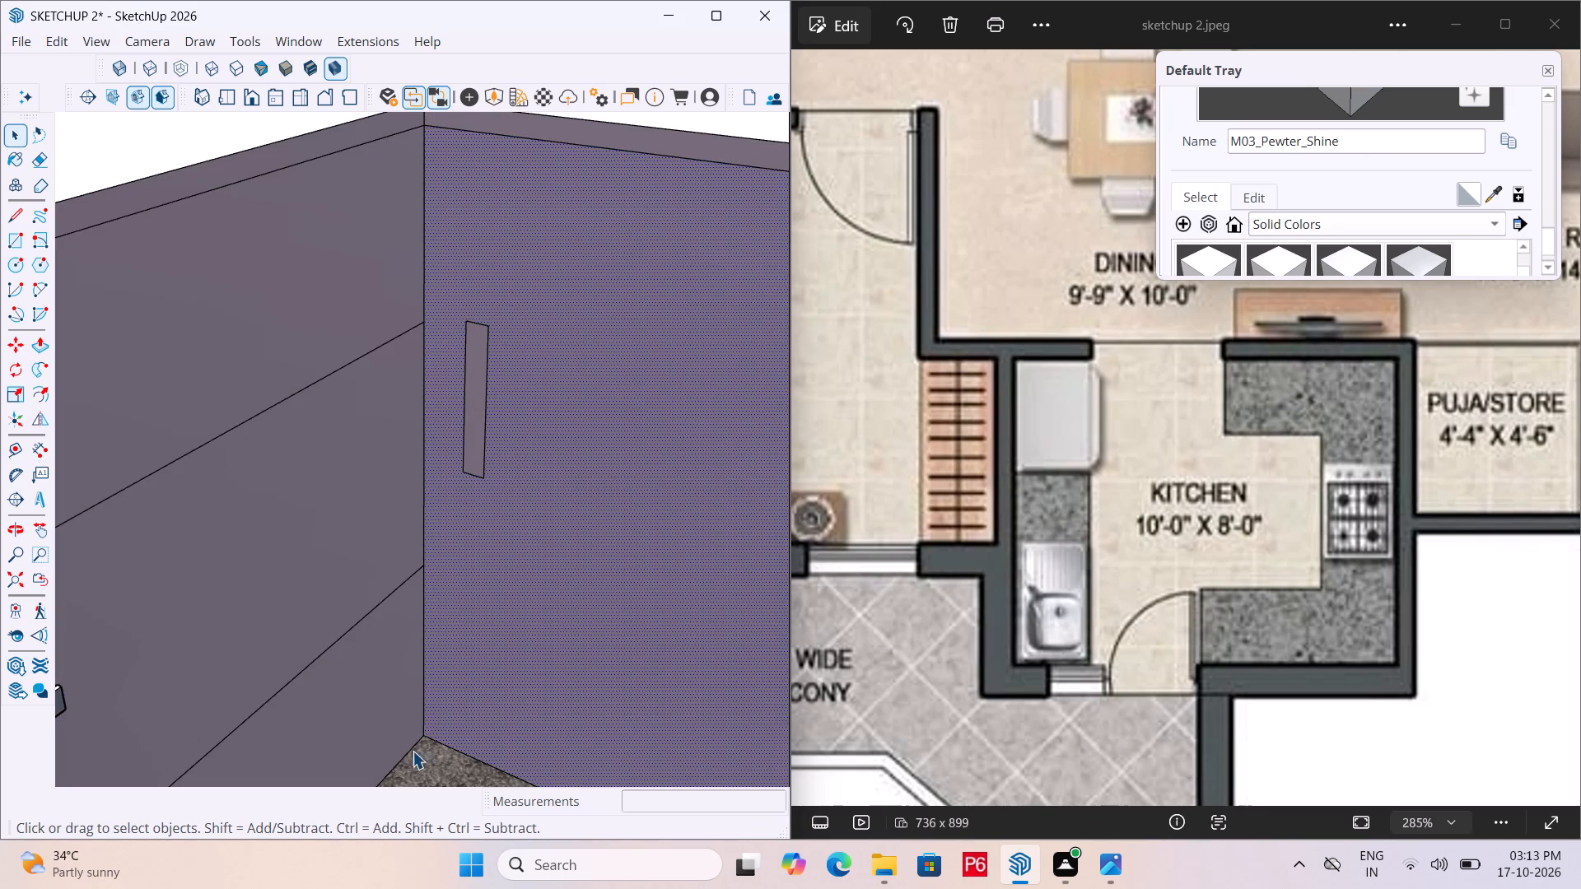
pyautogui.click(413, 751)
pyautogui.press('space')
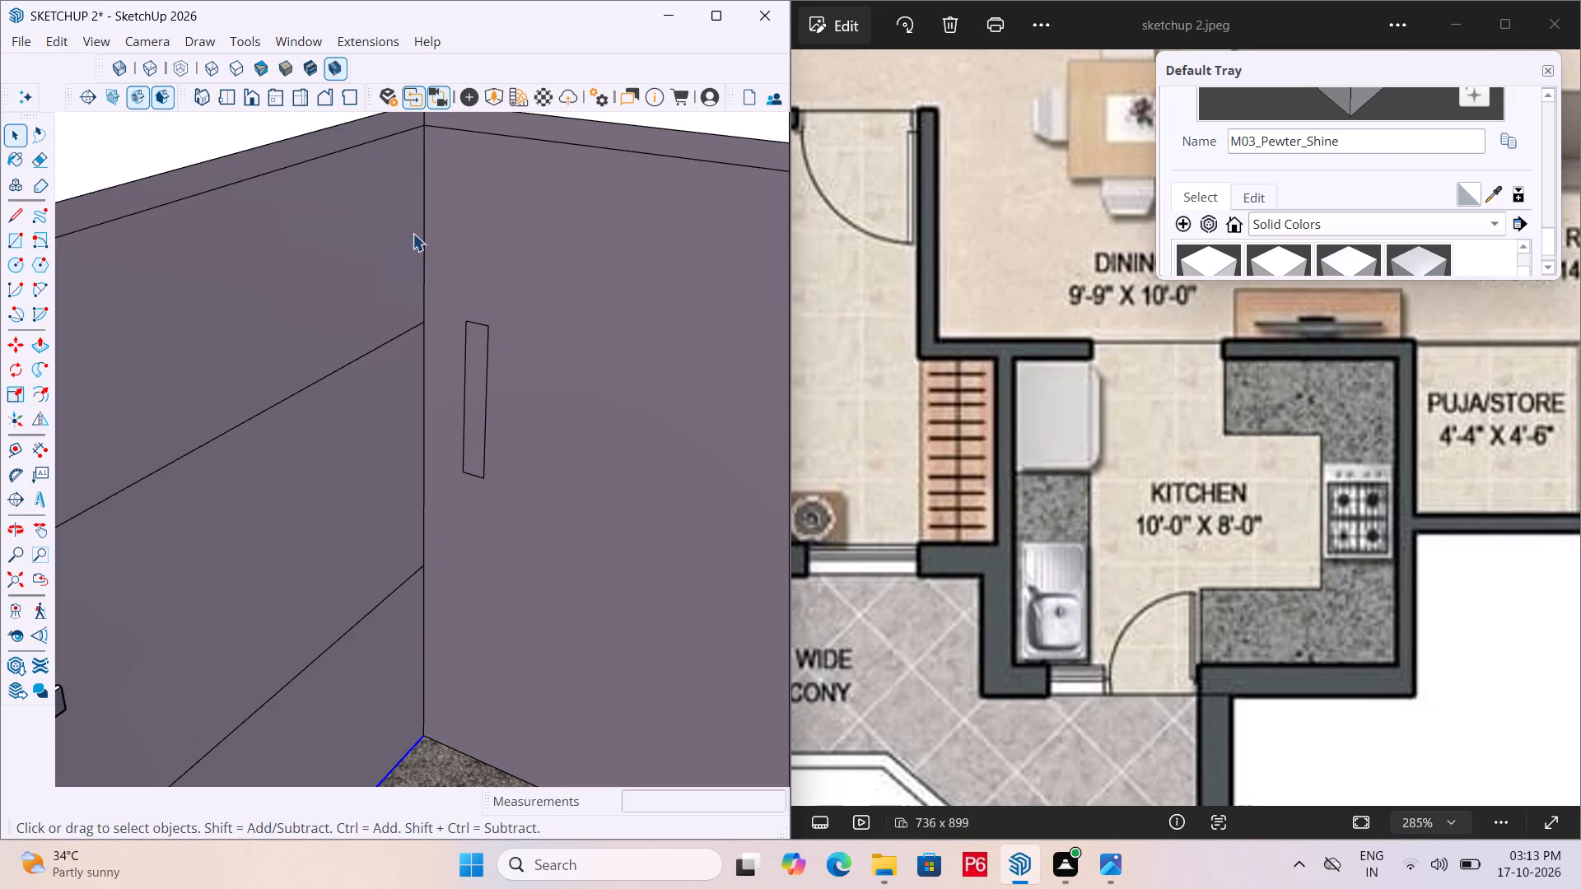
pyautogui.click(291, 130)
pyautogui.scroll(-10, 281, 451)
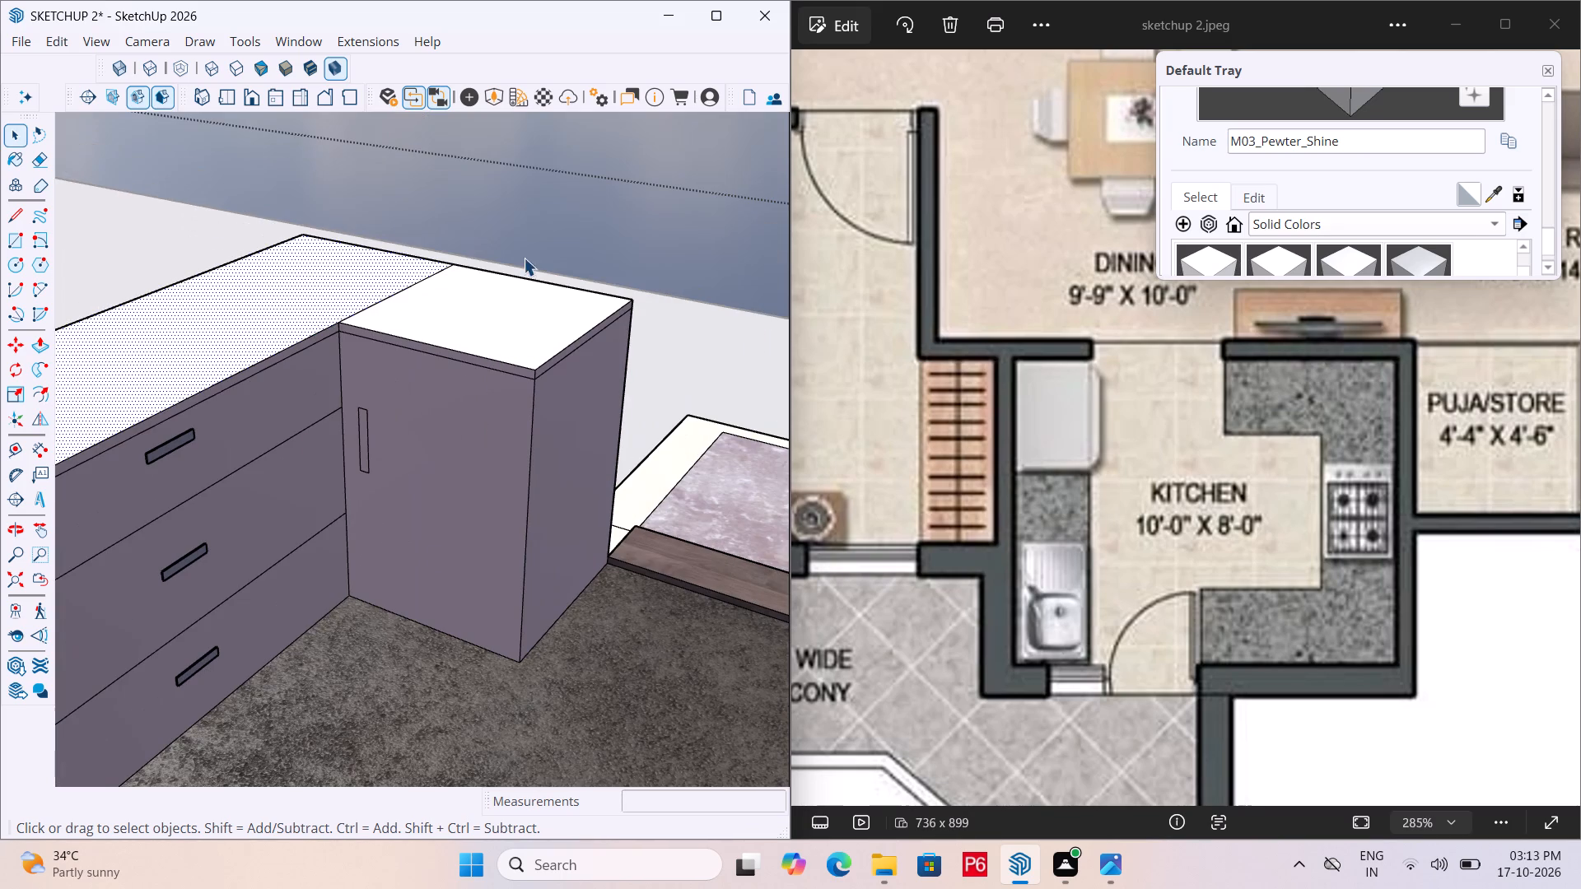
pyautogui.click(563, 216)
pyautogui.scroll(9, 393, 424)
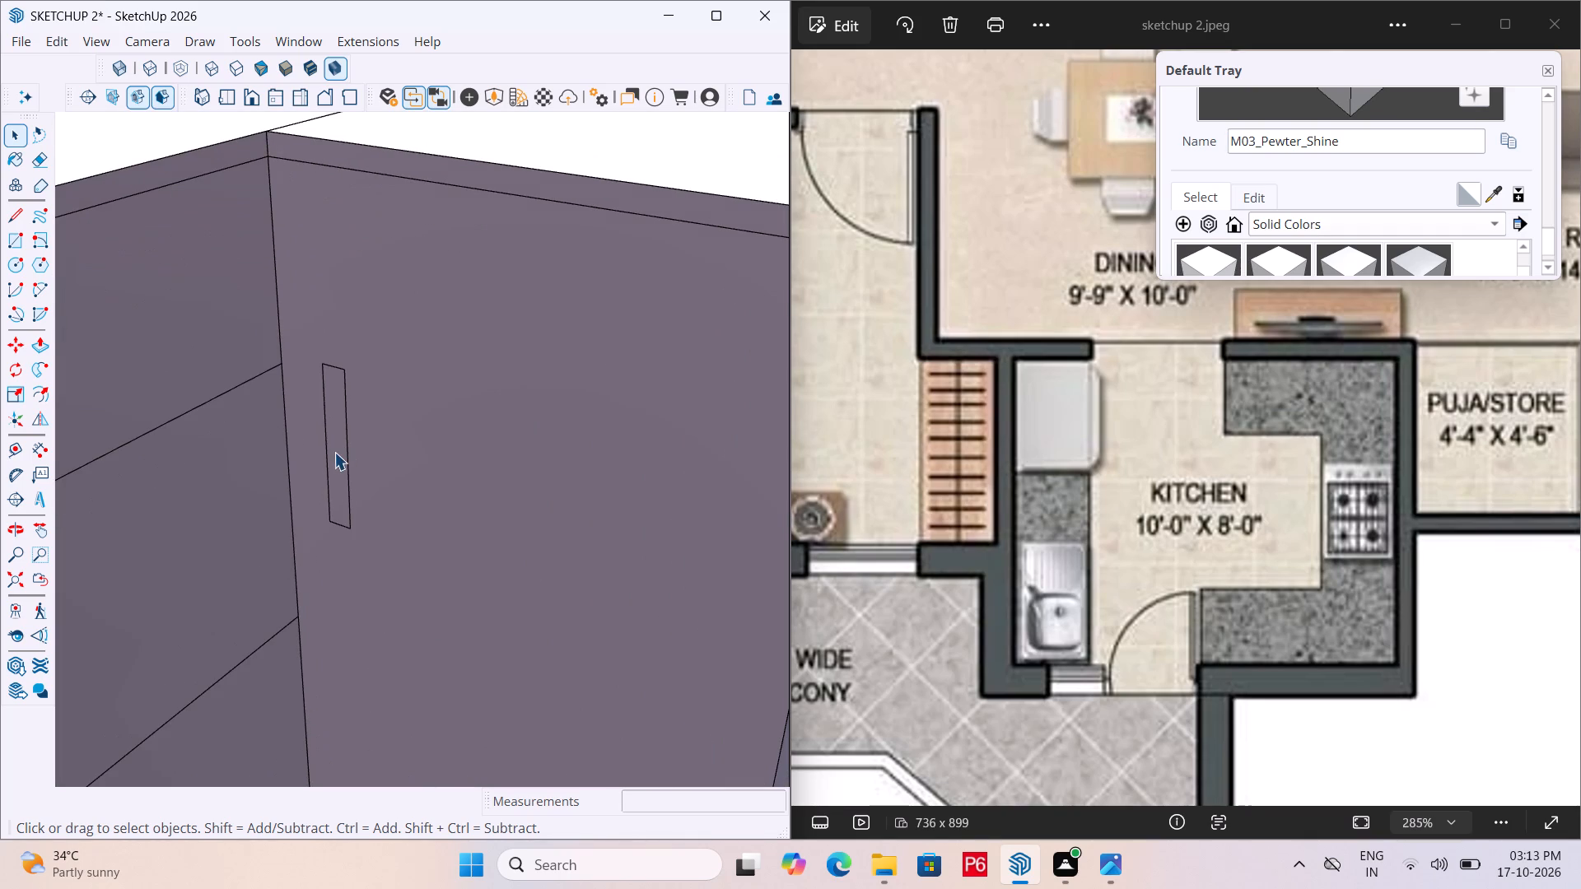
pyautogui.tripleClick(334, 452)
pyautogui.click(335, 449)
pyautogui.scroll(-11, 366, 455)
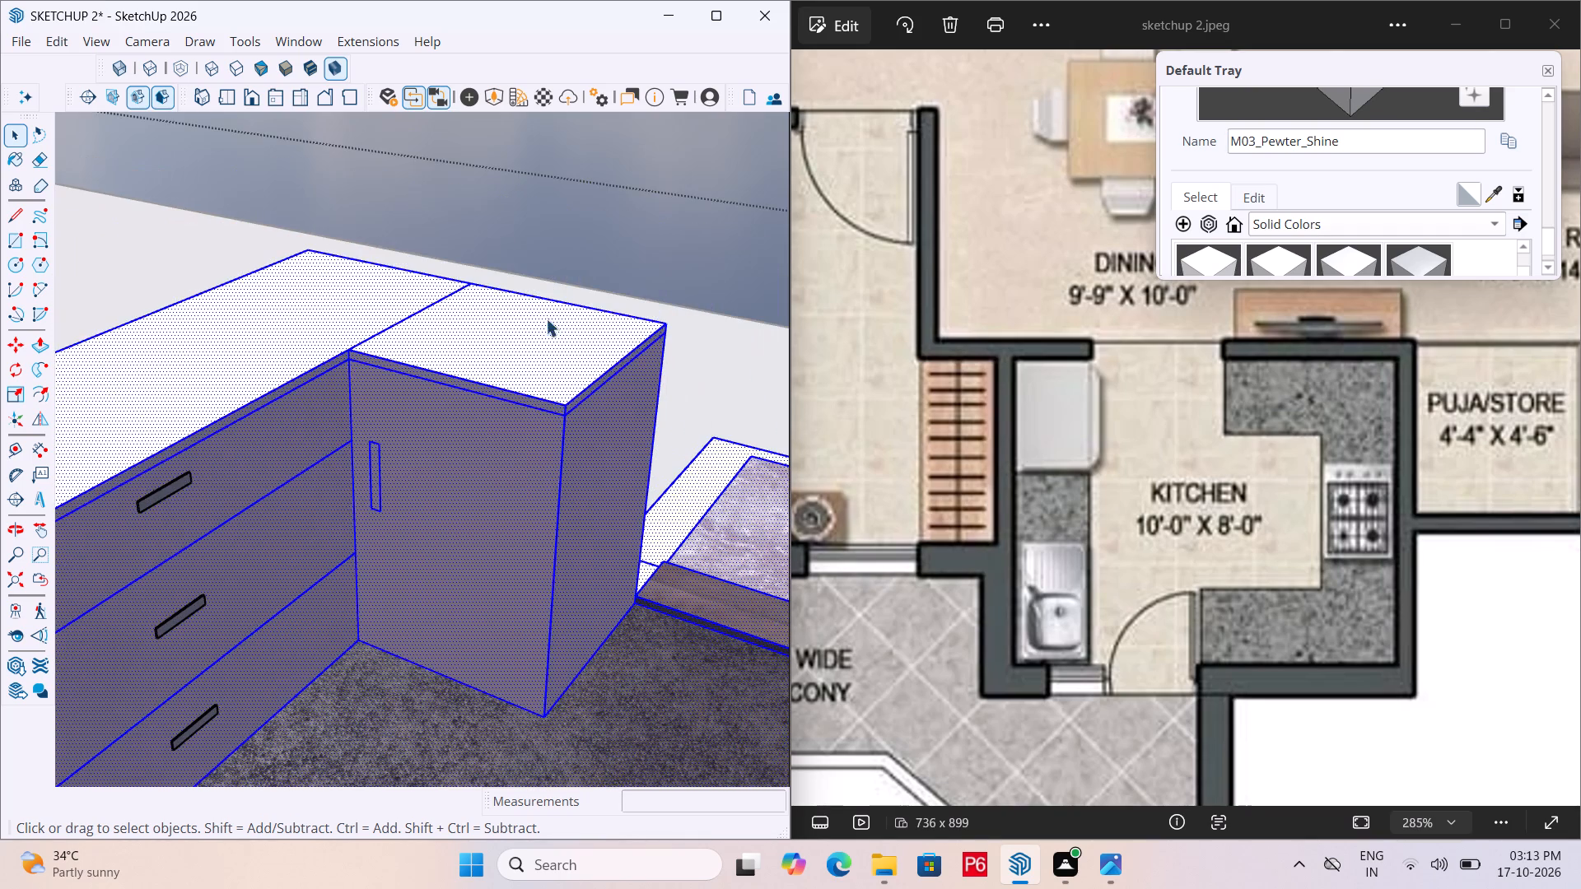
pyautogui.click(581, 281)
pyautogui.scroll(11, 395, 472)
# Make the upright handle rectangle on the corner cabinet's face, together with its edges, into a group.
pyautogui.click(386, 463)
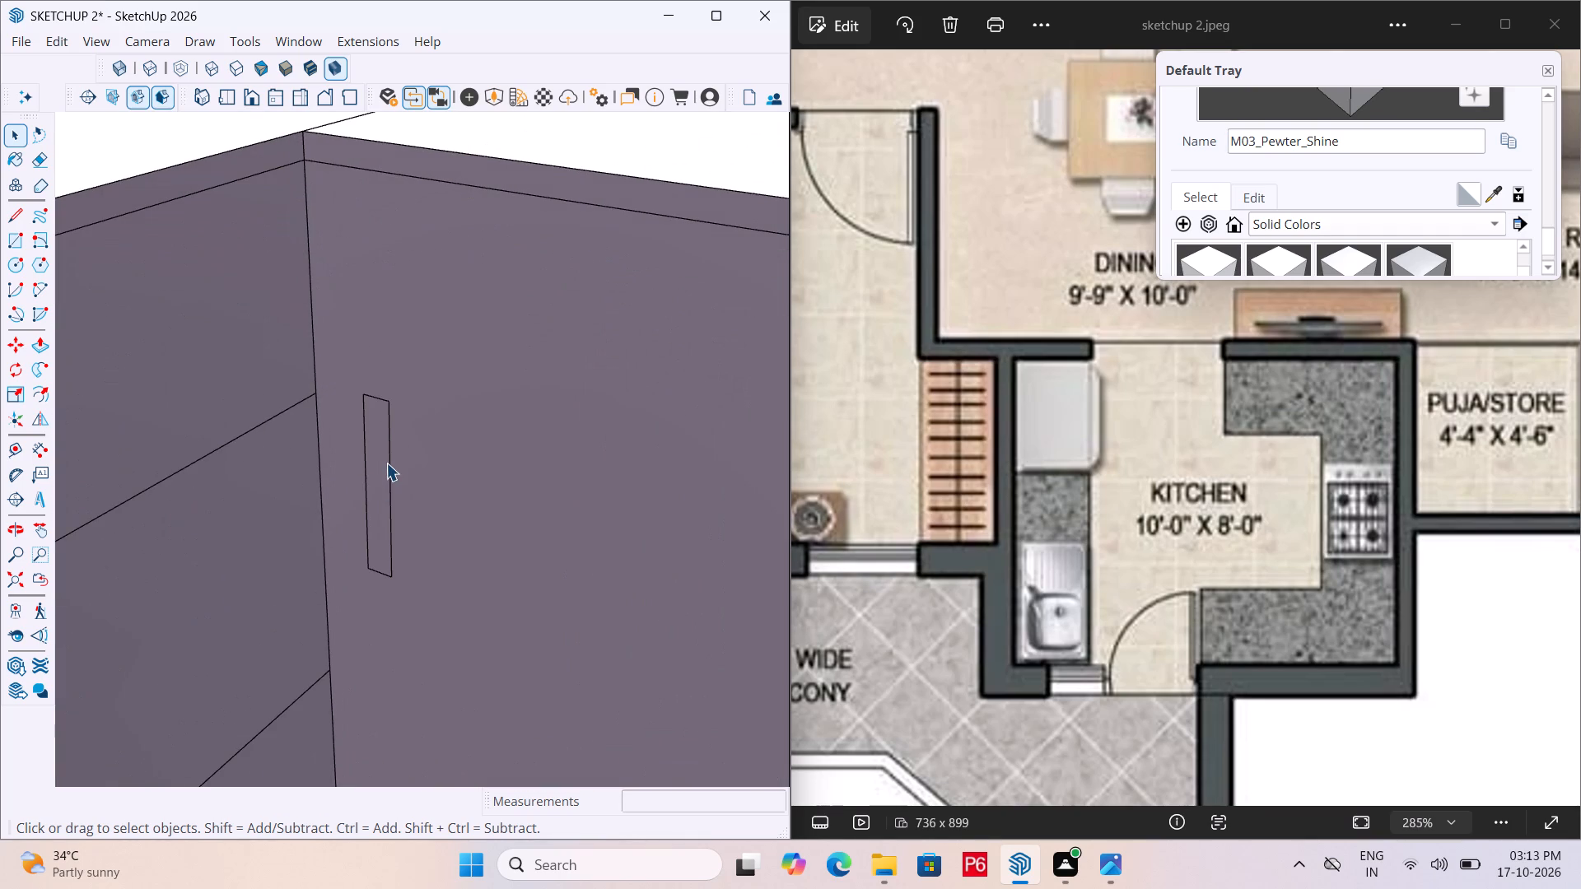
pyautogui.doubleClick(386, 463)
pyautogui.rightClick(386, 463)
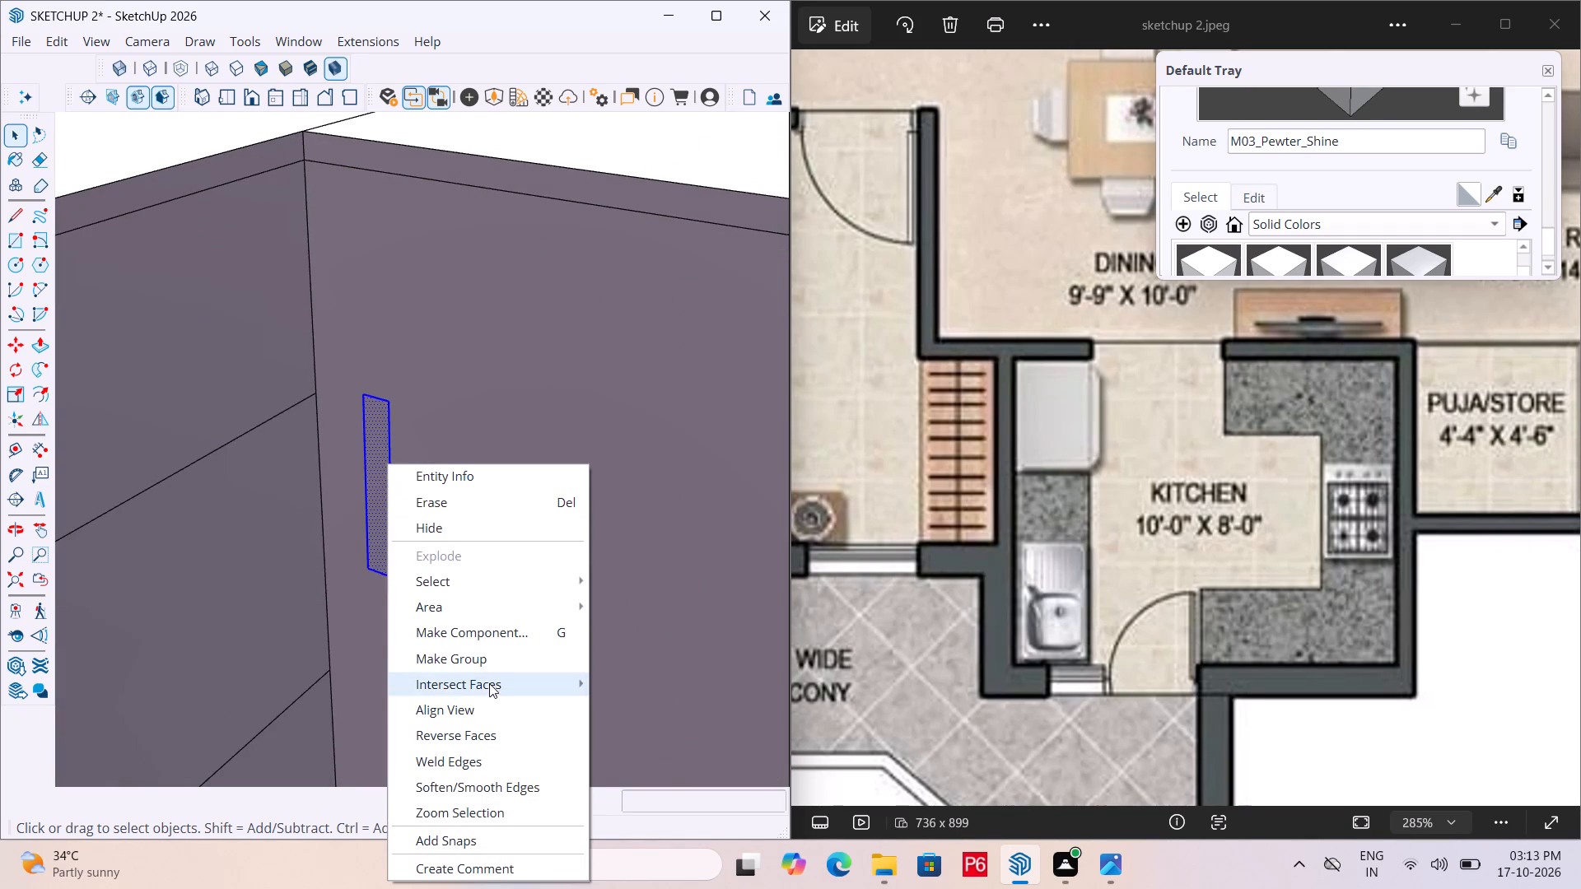
pyautogui.click(492, 659)
# Open the corner cabinet handle's group and paint its face with the grey M03_Pewter_Shine material.
pyautogui.doubleClick(381, 537)
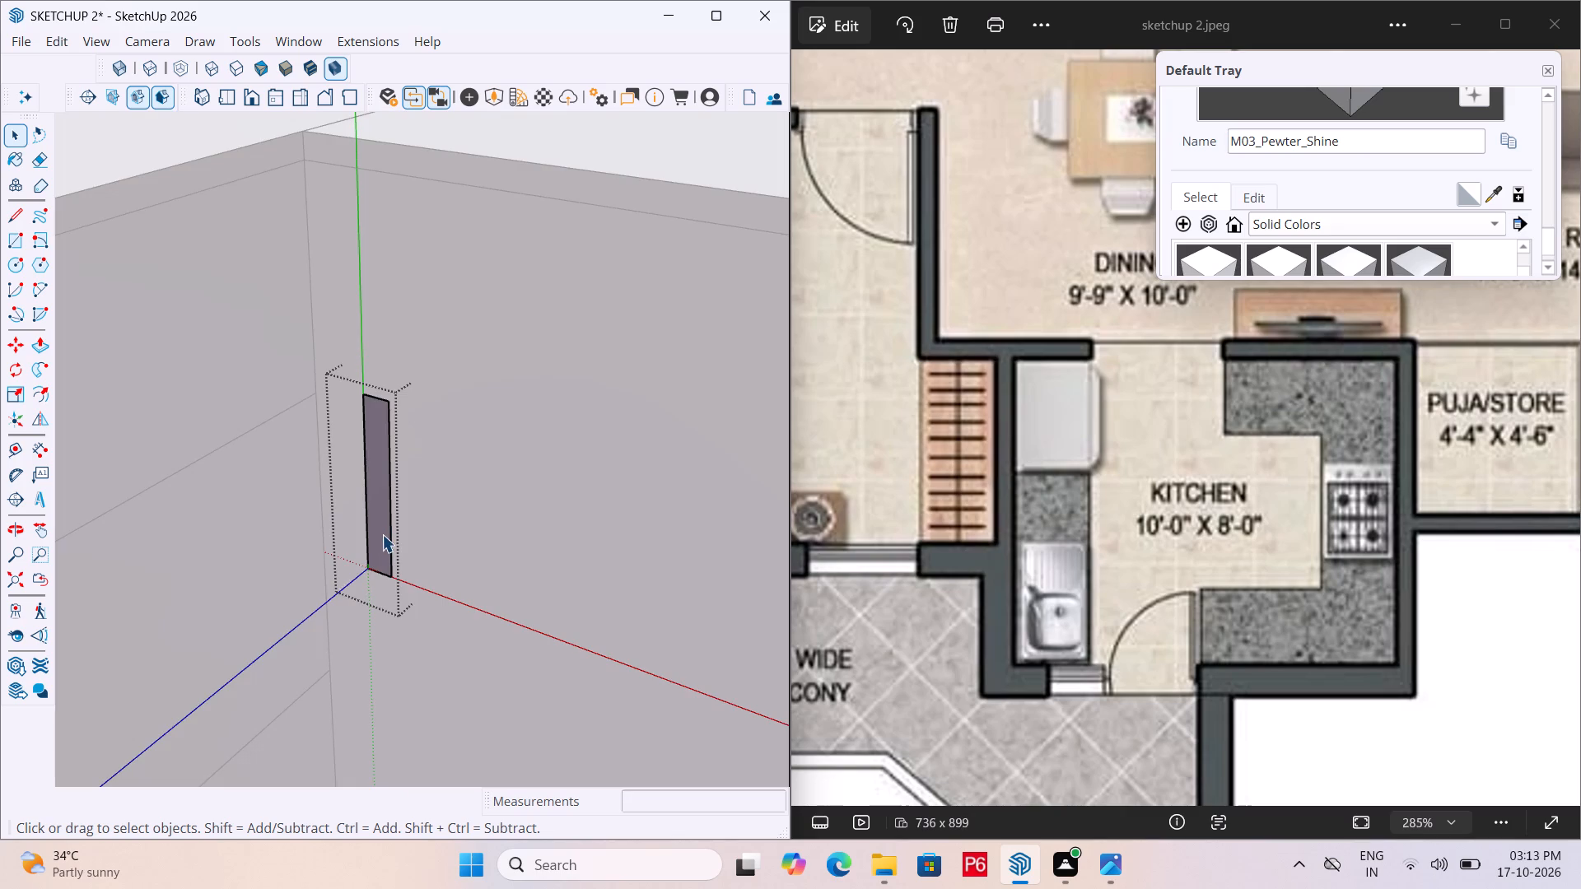
pyautogui.press('b')
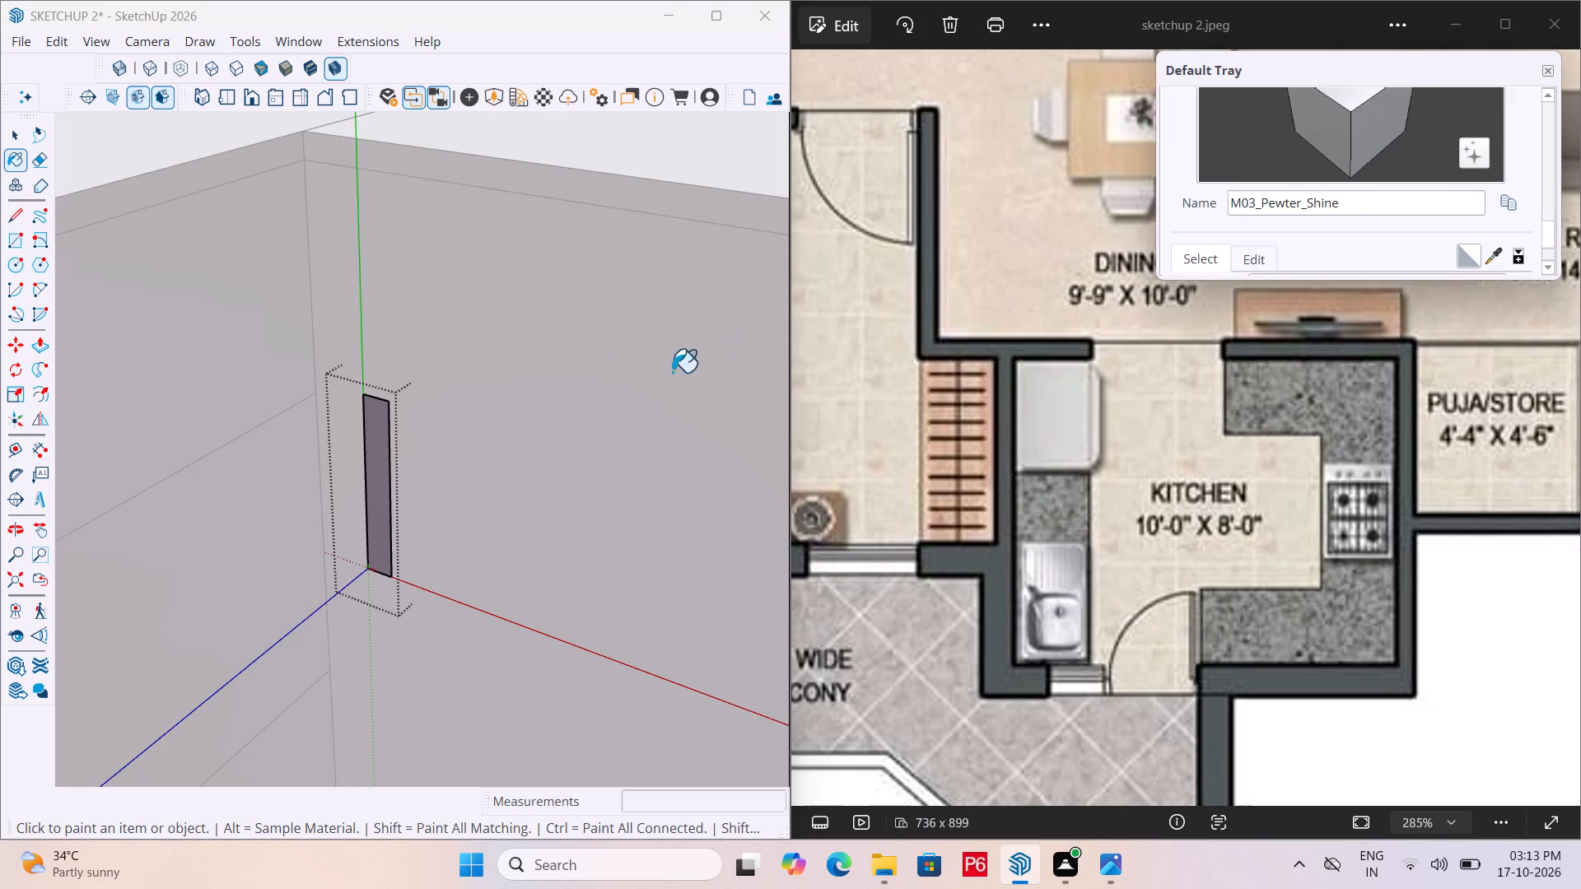
pyautogui.click(371, 425)
pyautogui.scroll(-6, 436, 441)
pyautogui.press('space')
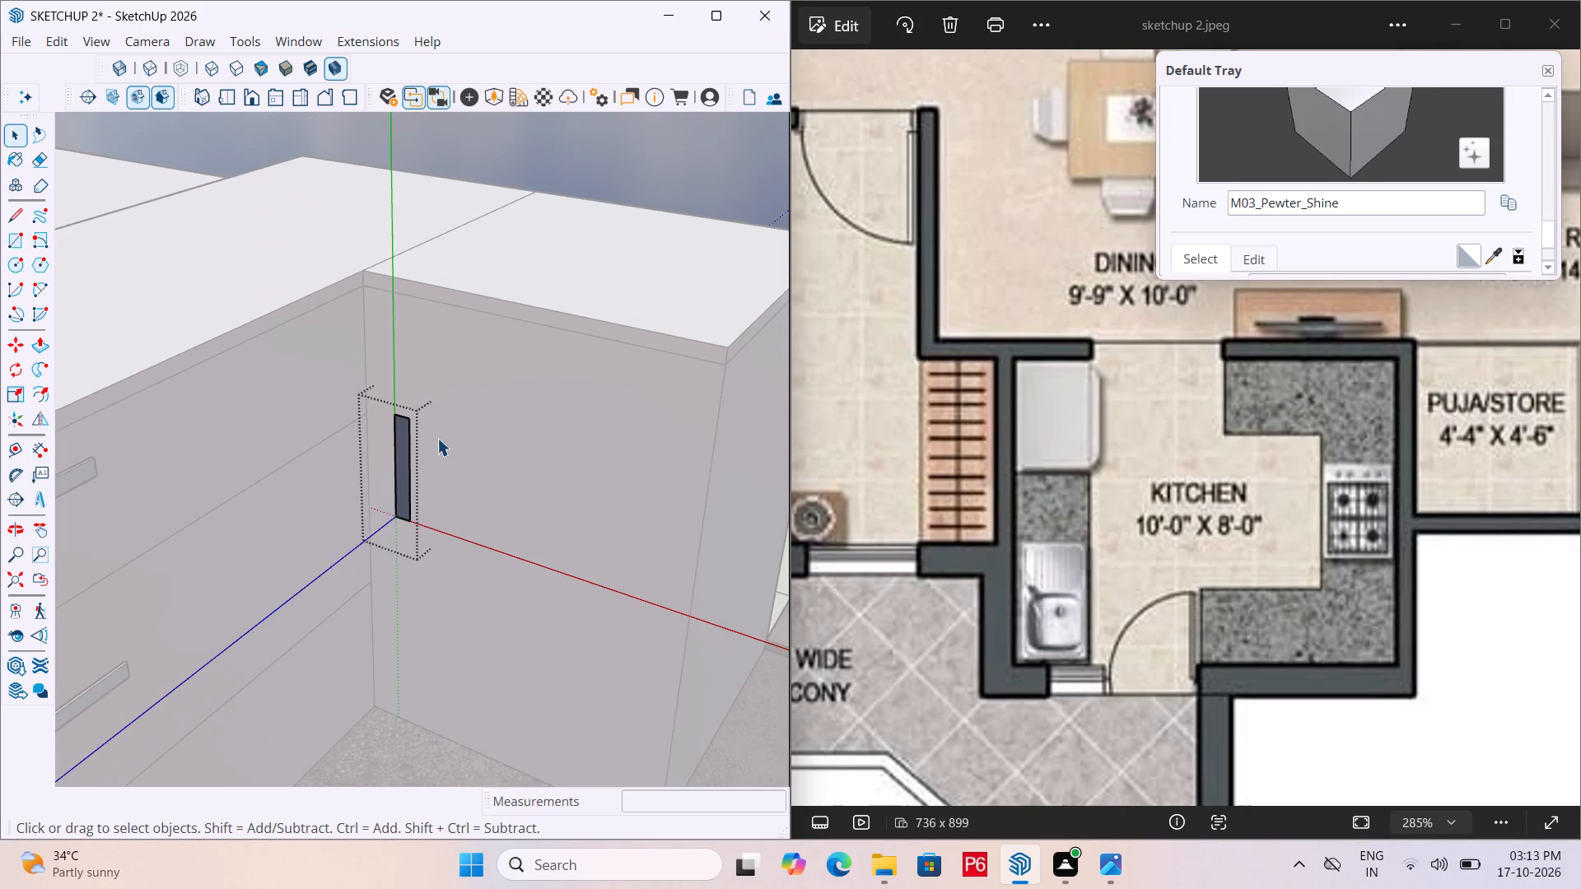
# Push/Pull the corner cabinet handle's face outward about 1/4" and leave its group.
pyautogui.press('p')
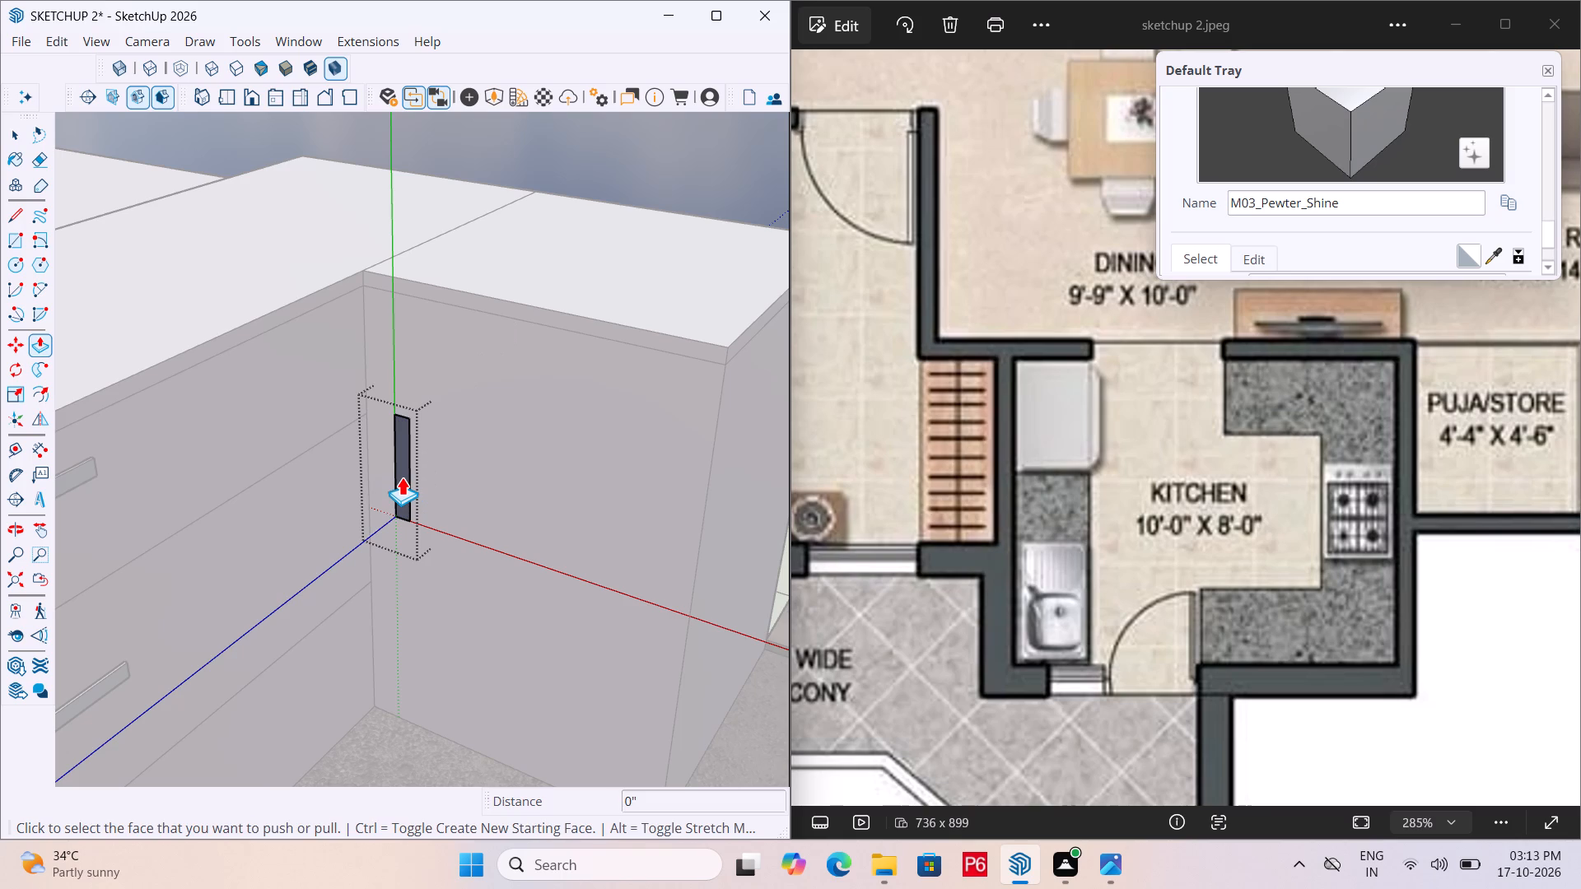
pyautogui.click(402, 476)
pyautogui.scroll(10, 396, 479)
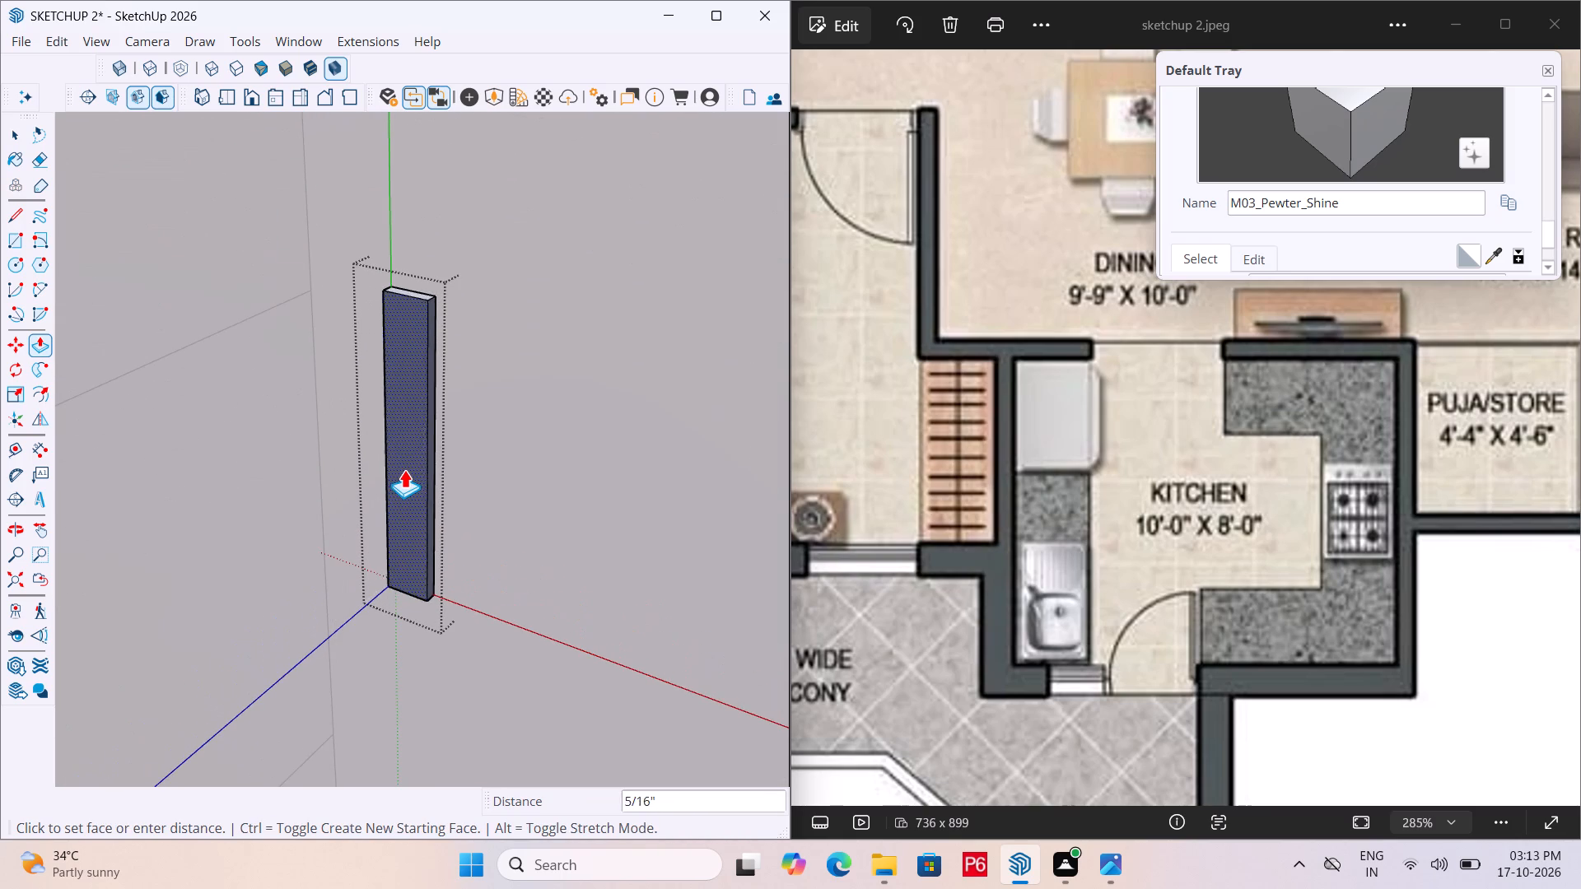
pyautogui.click(404, 471)
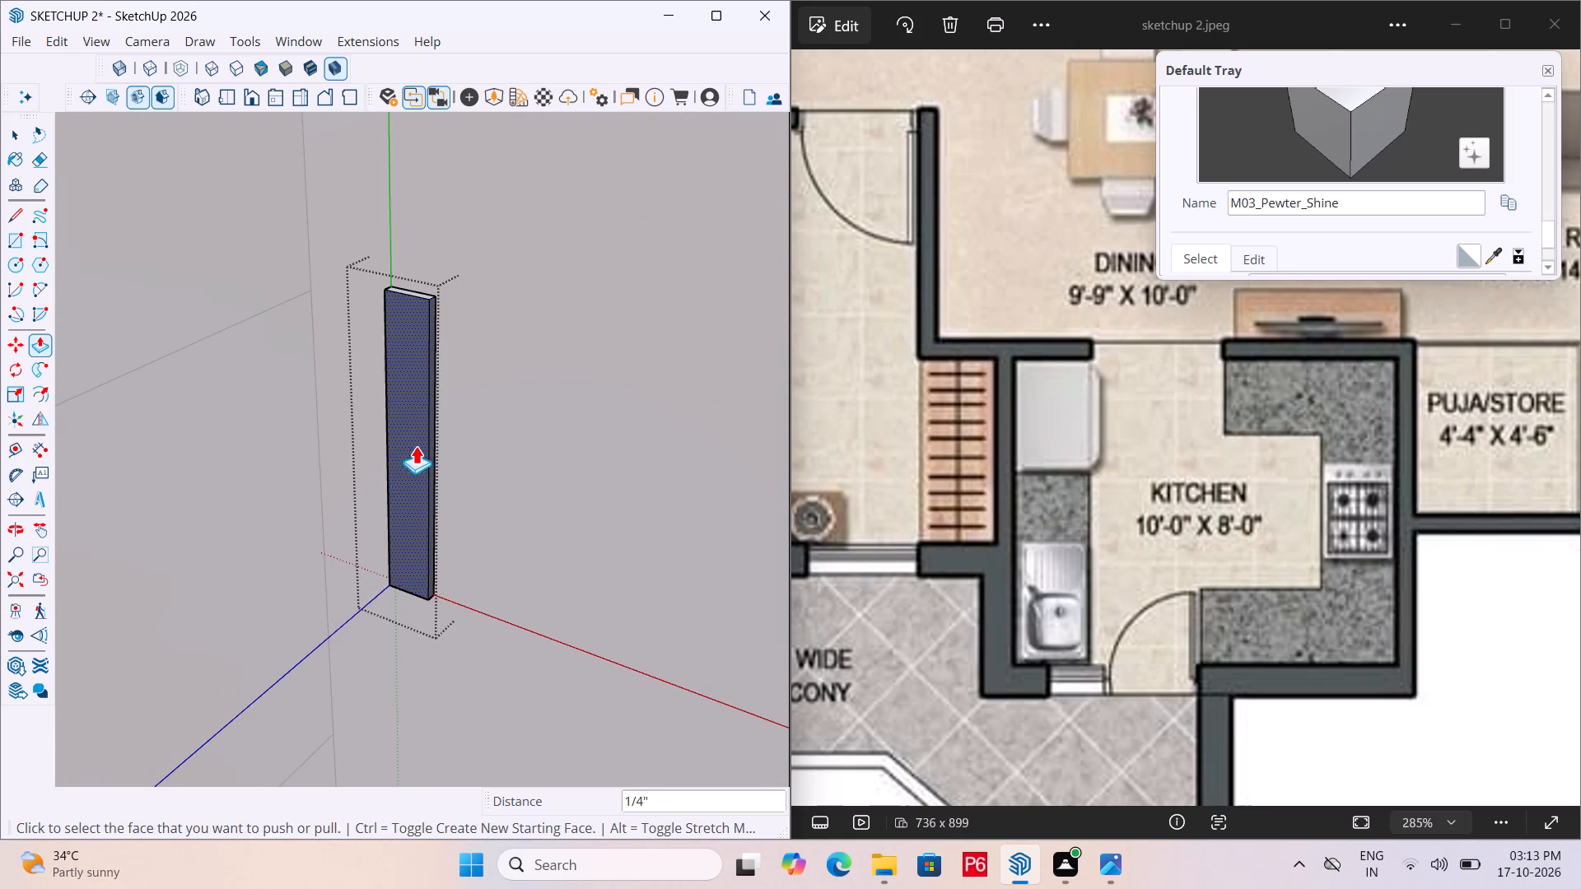
pyautogui.scroll(-18, 451, 415)
pyautogui.press('space')
pyautogui.click(629, 150)
pyautogui.scroll(-3, 287, 364)
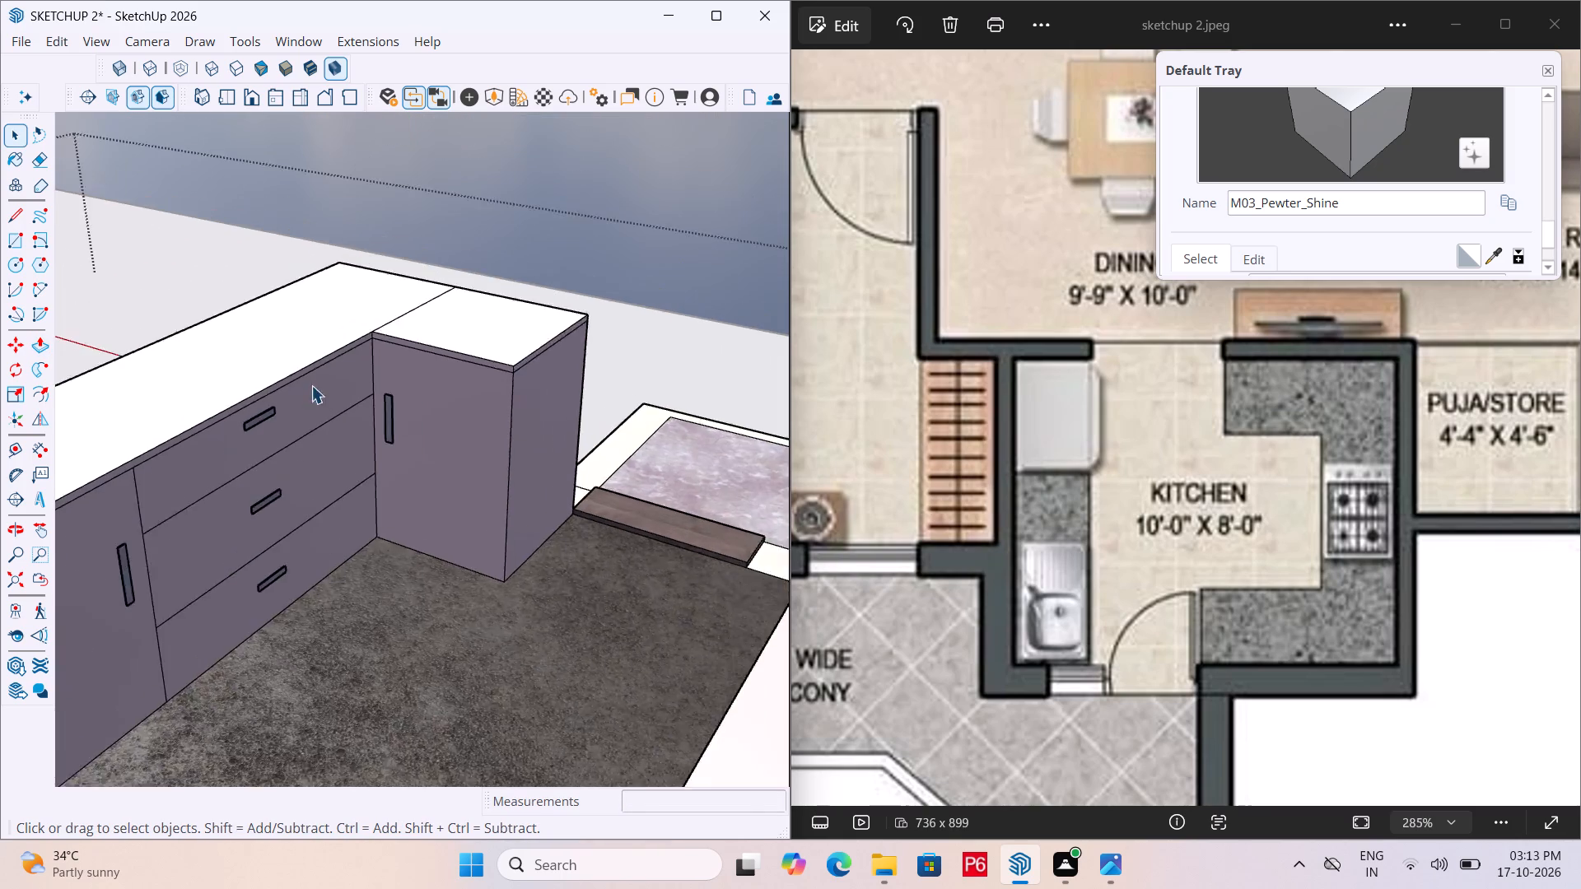
# Examine both kitchen counters from several sides, including the handles on the drawers and cabinet doors.
pyautogui.scroll(-2, 311, 385)
pyautogui.moveTo(228, 401); pyautogui.dragTo(545, 412, button='middle')
pyautogui.scroll(-6, 65, 396)
pyautogui.moveTo(436, 486); pyautogui.dragTo(196, 440, button='middle')
pyautogui.scroll(-9, 248, 432)
pyautogui.moveTo(307, 470); pyautogui.dragTo(876, 449, button='middle')
pyautogui.scroll(1, 178, 555)
pyautogui.moveTo(247, 563); pyautogui.dragTo(0, 533, button='middle')
pyautogui.moveTo(451, 518); pyautogui.dragTo(0, 589, button='middle')
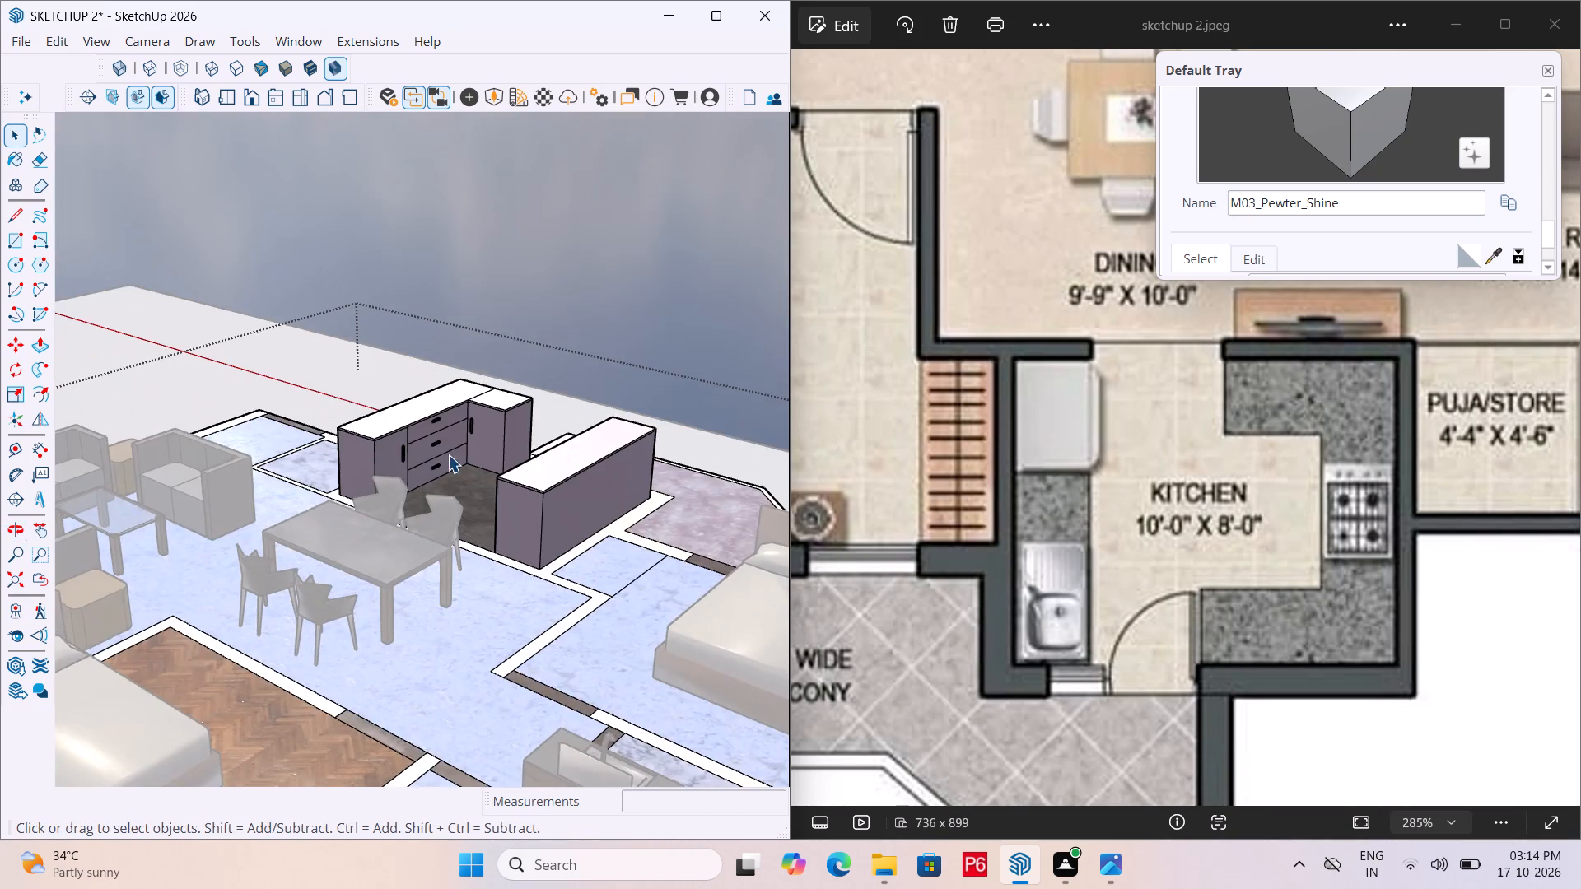
pyautogui.scroll(11, 450, 449)
pyautogui.moveTo(455, 480); pyautogui.dragTo(972, 492, button='middle')
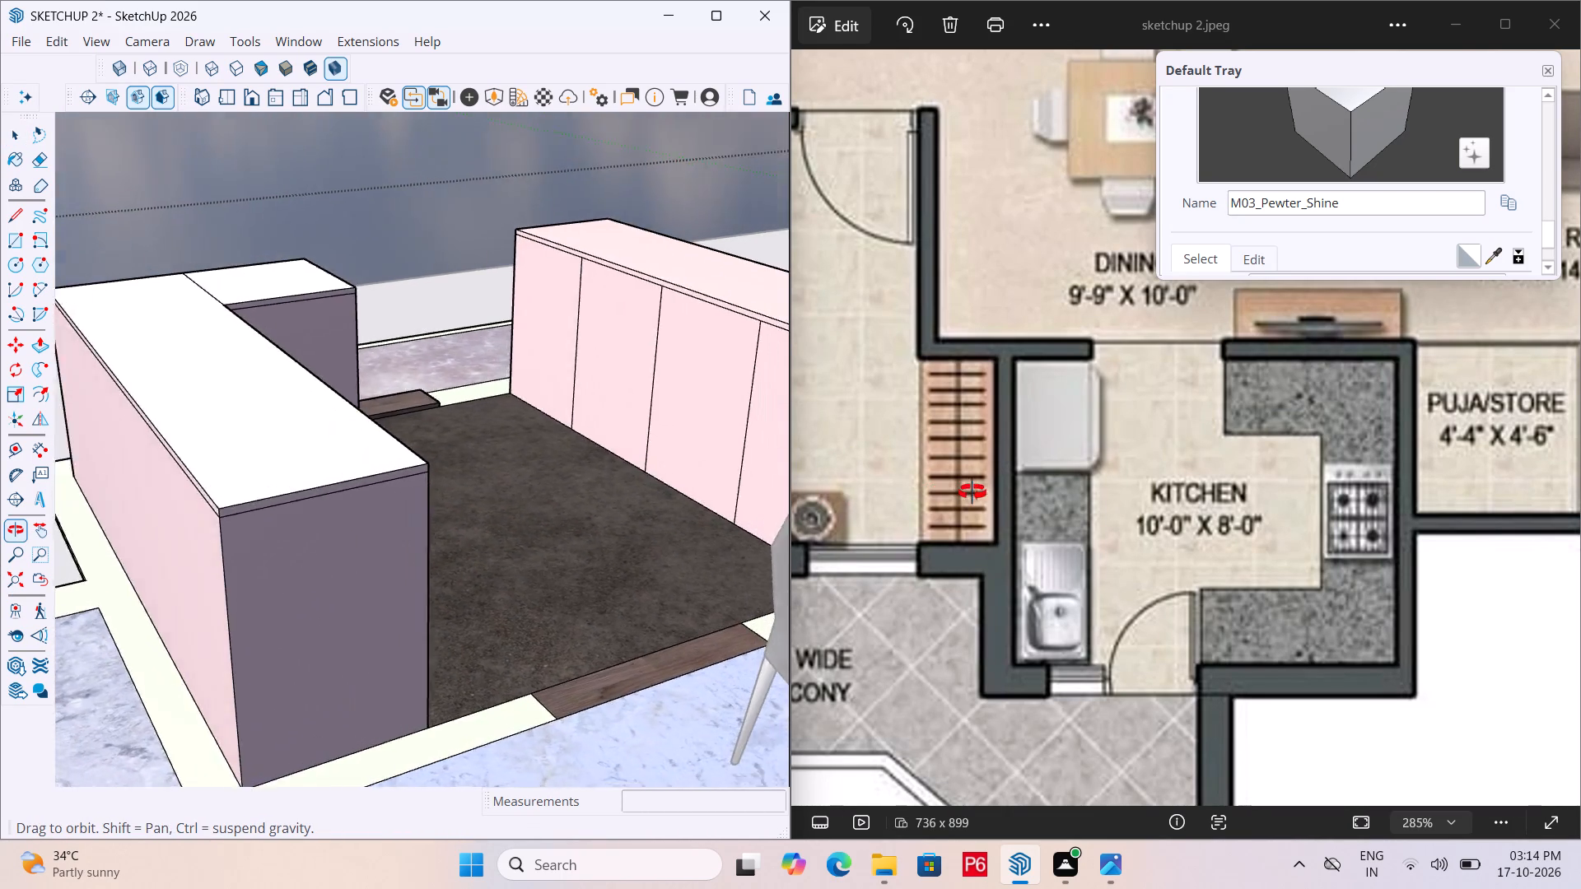
pyautogui.moveTo(972, 492); pyautogui.dragTo(167, 460, button='middle')
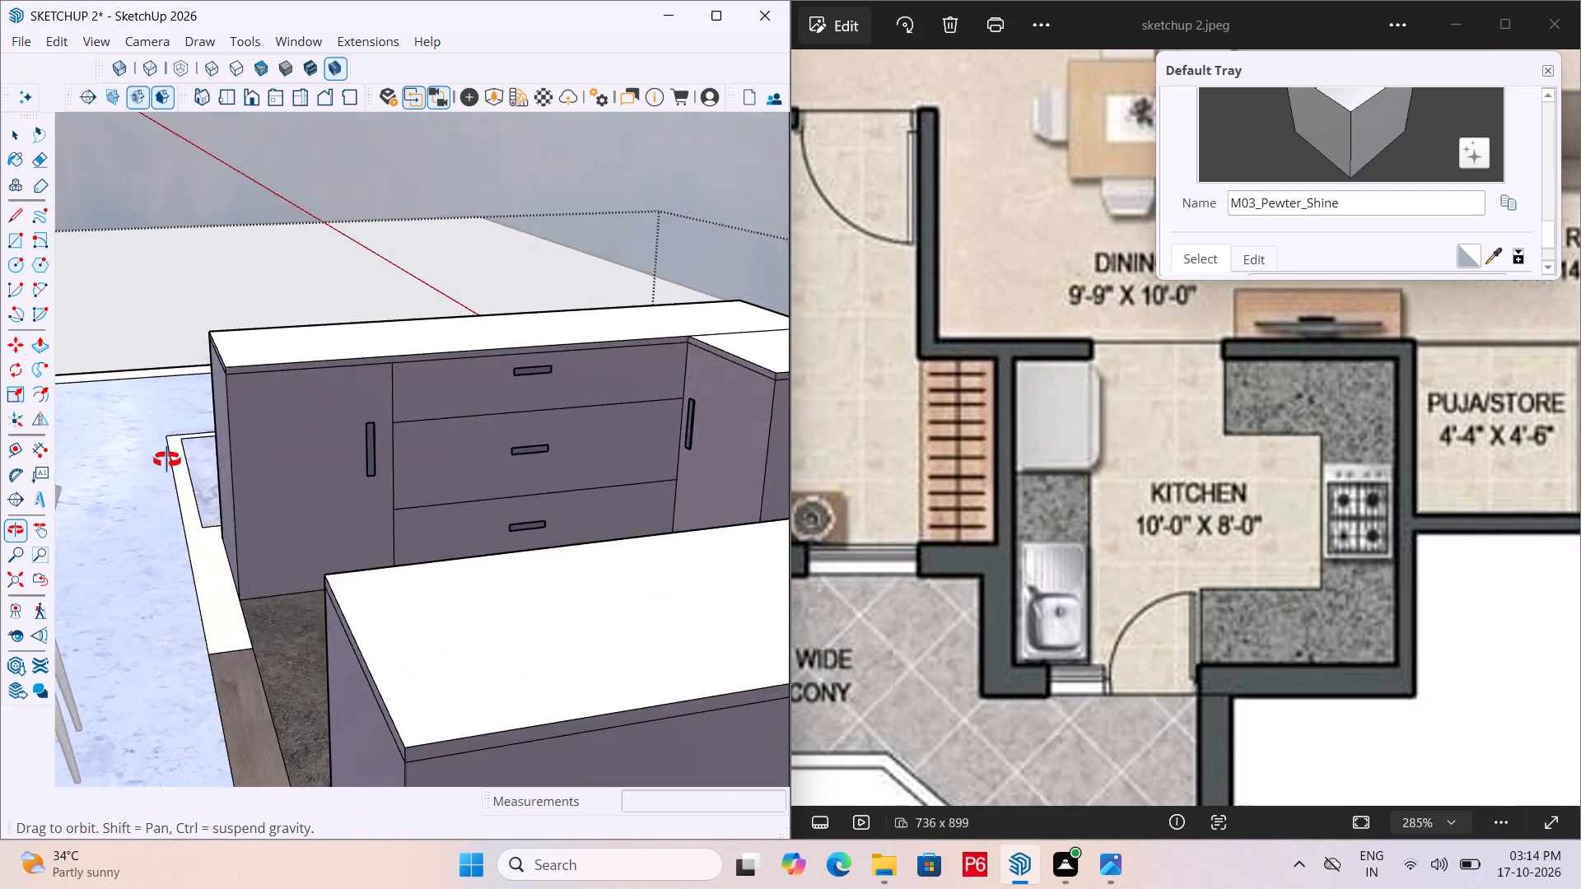
pyautogui.moveTo(167, 460); pyautogui.dragTo(289, 496, button='middle')
pyautogui.scroll(11, 320, 486)
pyautogui.scroll(-2, 159, 429)
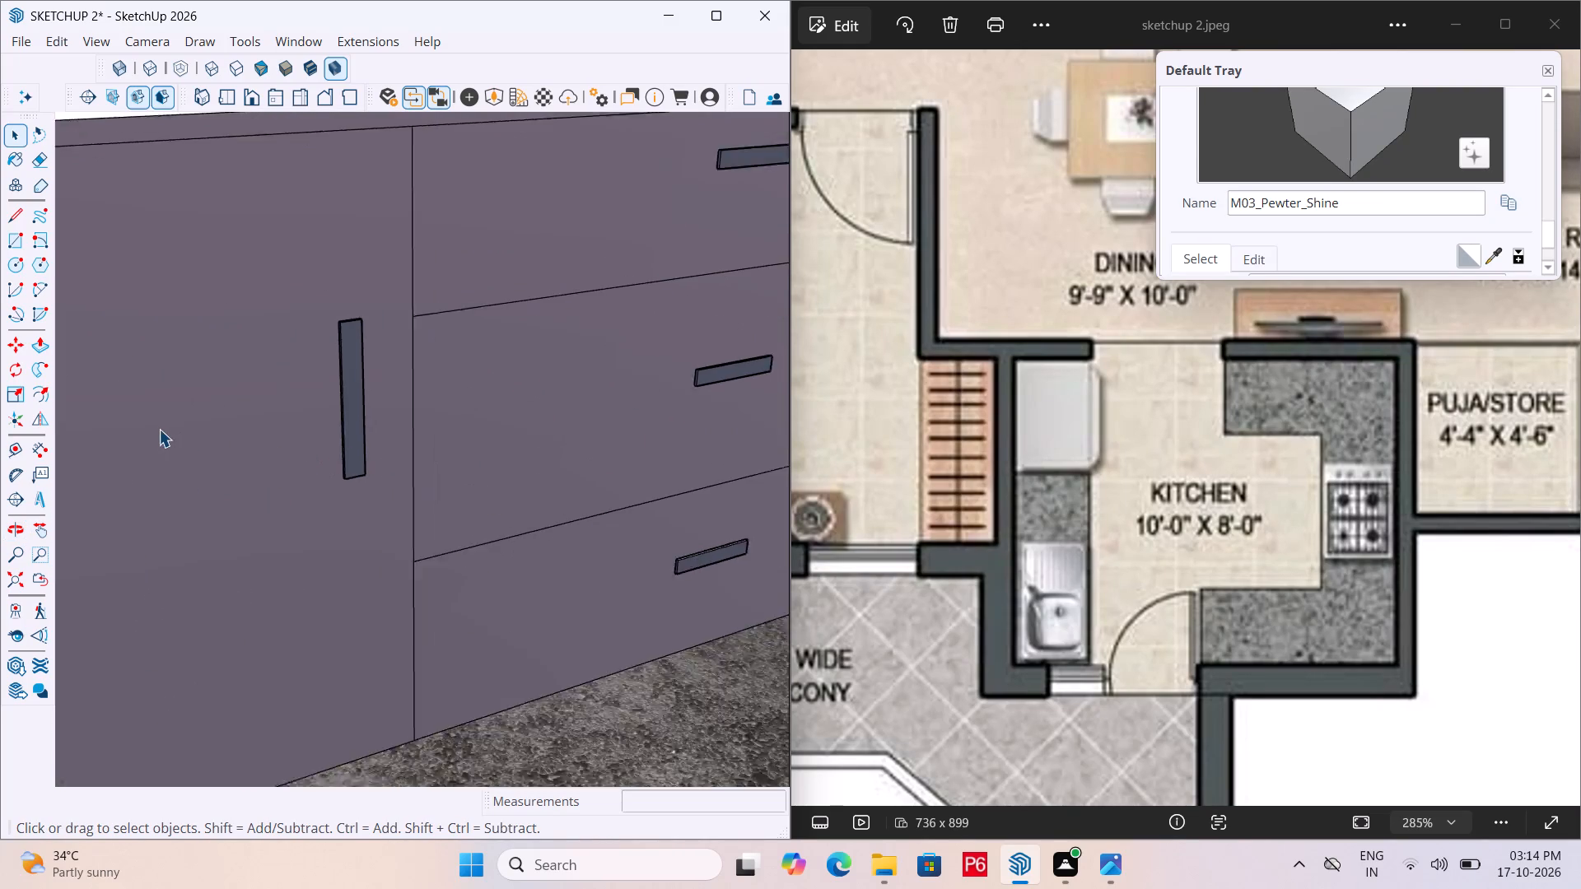
# Sample B01_Ivory_Dust from the corner cabinet and paint the four cabinet doors of the opposite kitchen counter with it.
pyautogui.scroll(-11, 159, 429)
pyautogui.moveTo(175, 431); pyautogui.dragTo(764, 483, button='middle')
pyautogui.scroll(-1, 184, 440)
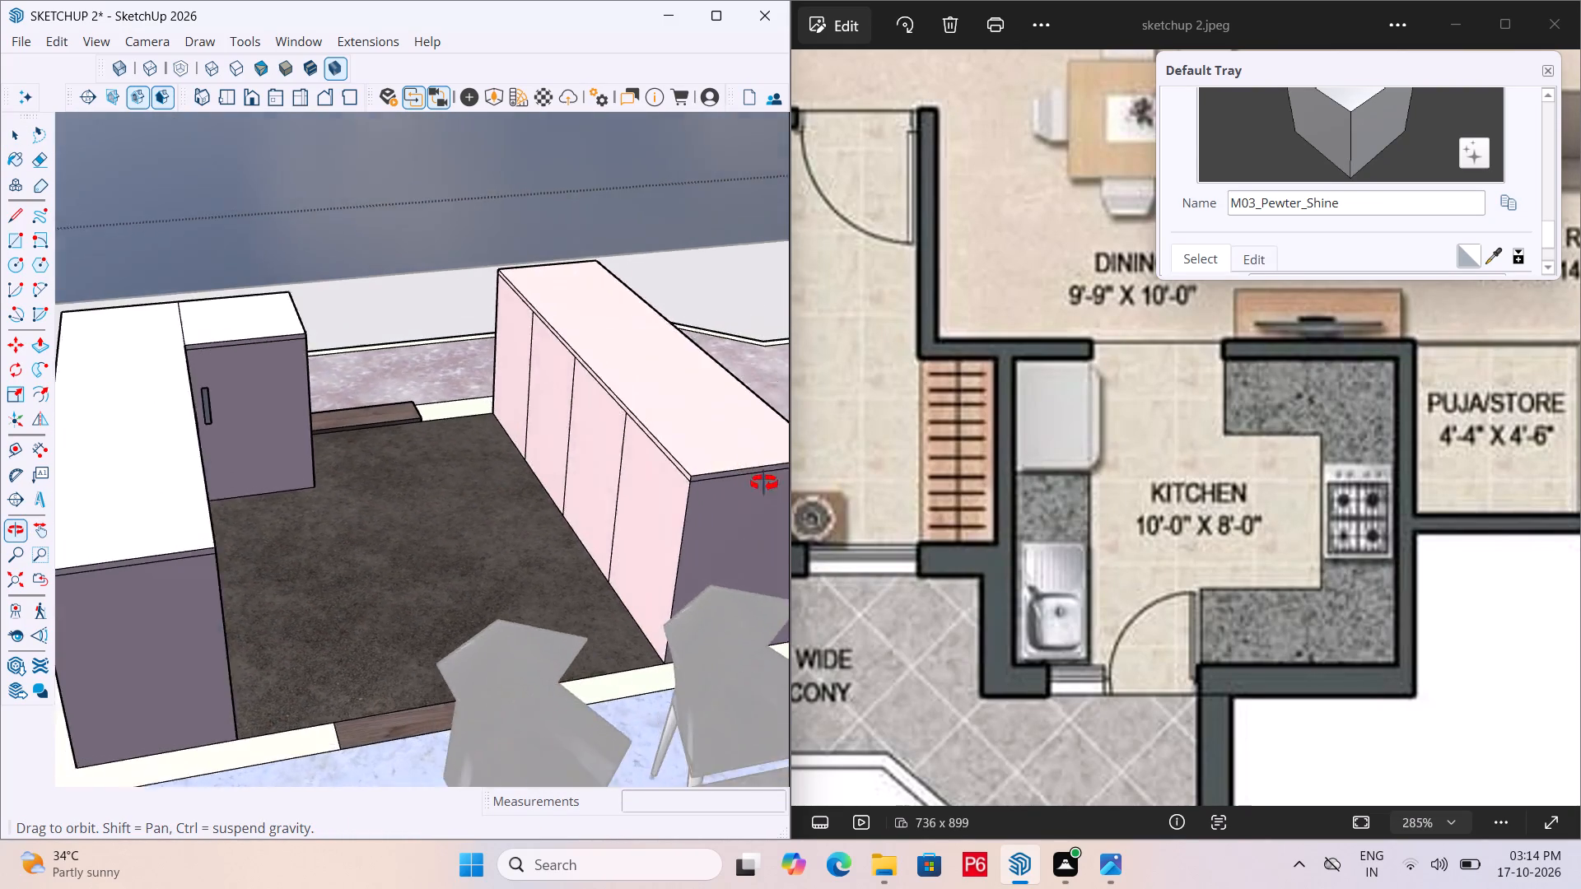
pyautogui.moveTo(764, 483); pyautogui.dragTo(849, 483, button='middle')
pyautogui.moveTo(697, 375); pyautogui.dragTo(394, 398, button='middle')
pyautogui.click(1495, 255)
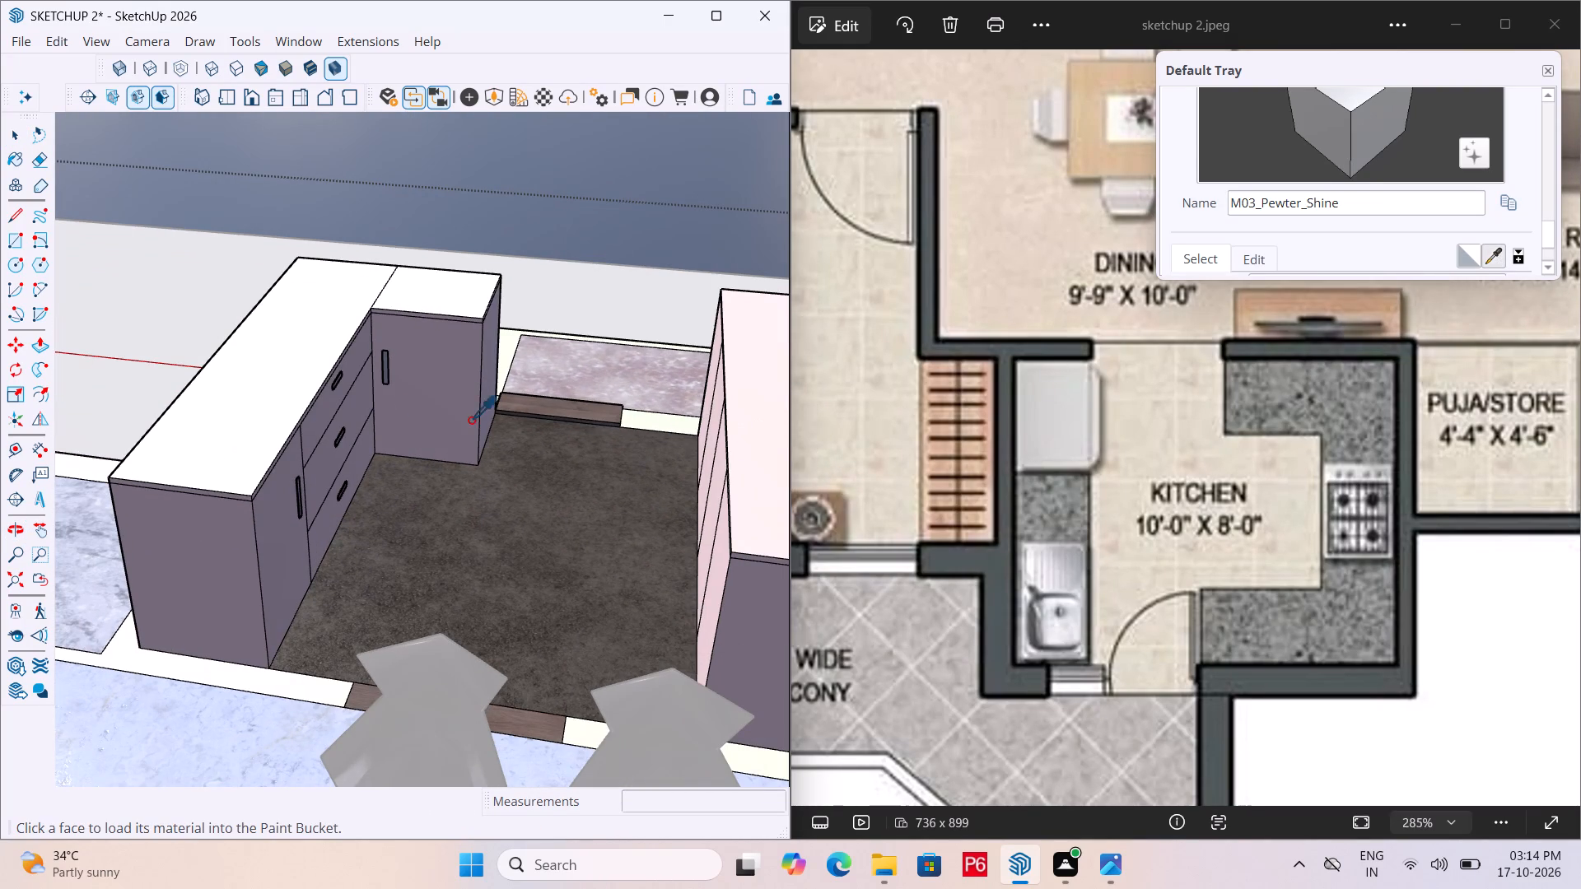
pyautogui.click(455, 410)
pyautogui.moveTo(377, 444); pyautogui.dragTo(726, 449, button='middle')
pyautogui.moveTo(530, 458); pyautogui.dragTo(529, 449)
pyautogui.click(450, 404)
pyautogui.click(389, 358)
pyautogui.click(344, 324)
pyautogui.scroll(-1, 422, 356)
pyautogui.moveTo(422, 356); pyautogui.dragTo(415, 365, button='middle')
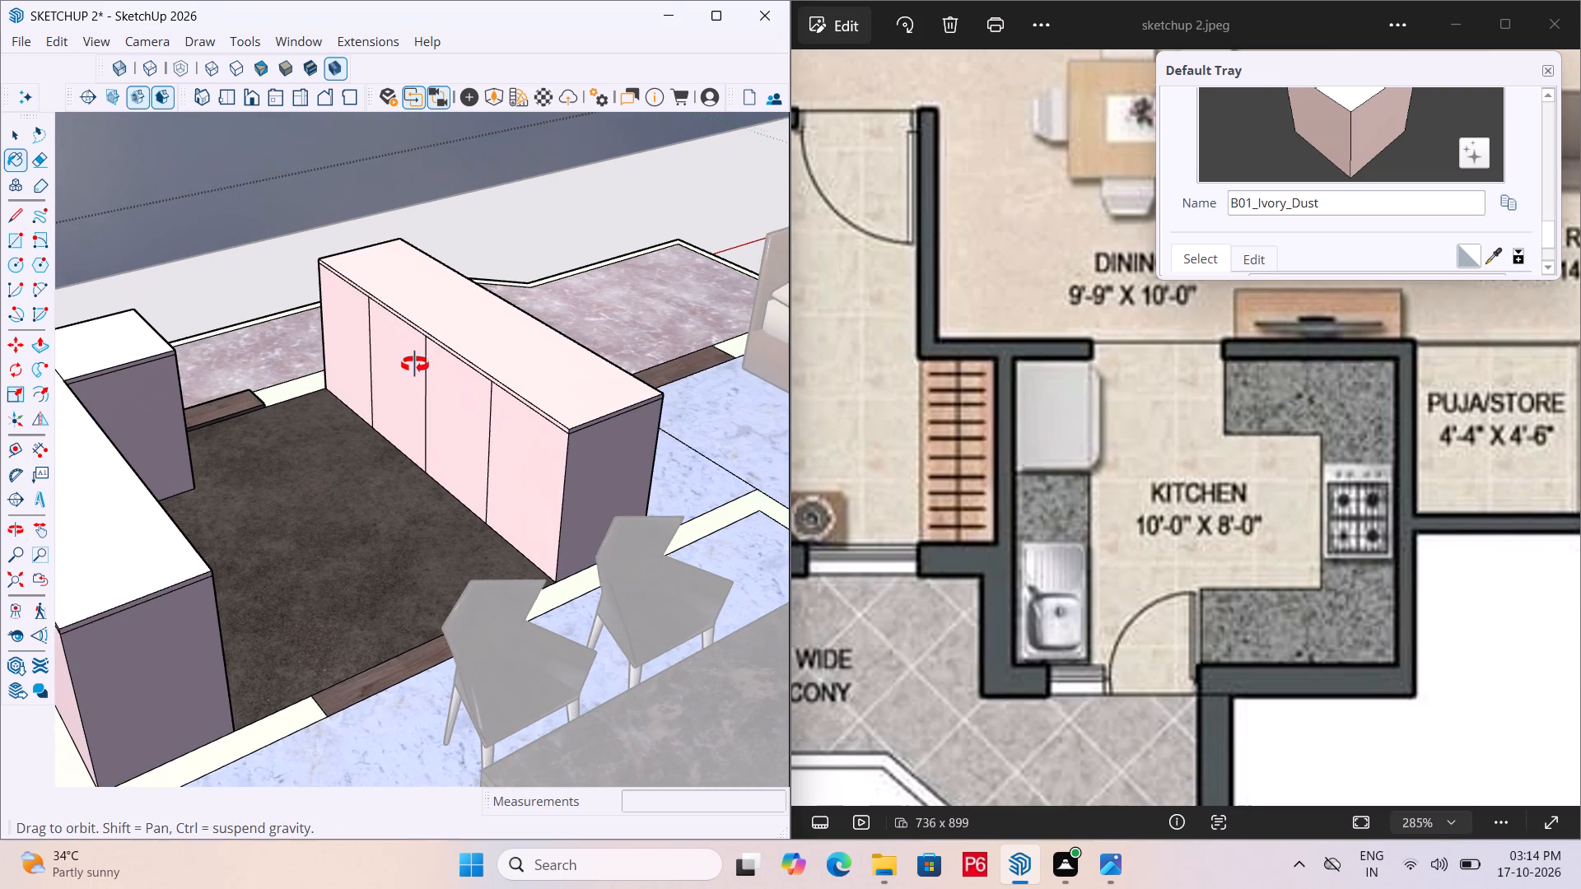
pyautogui.moveTo(415, 365); pyautogui.dragTo(406, 368, button='middle')
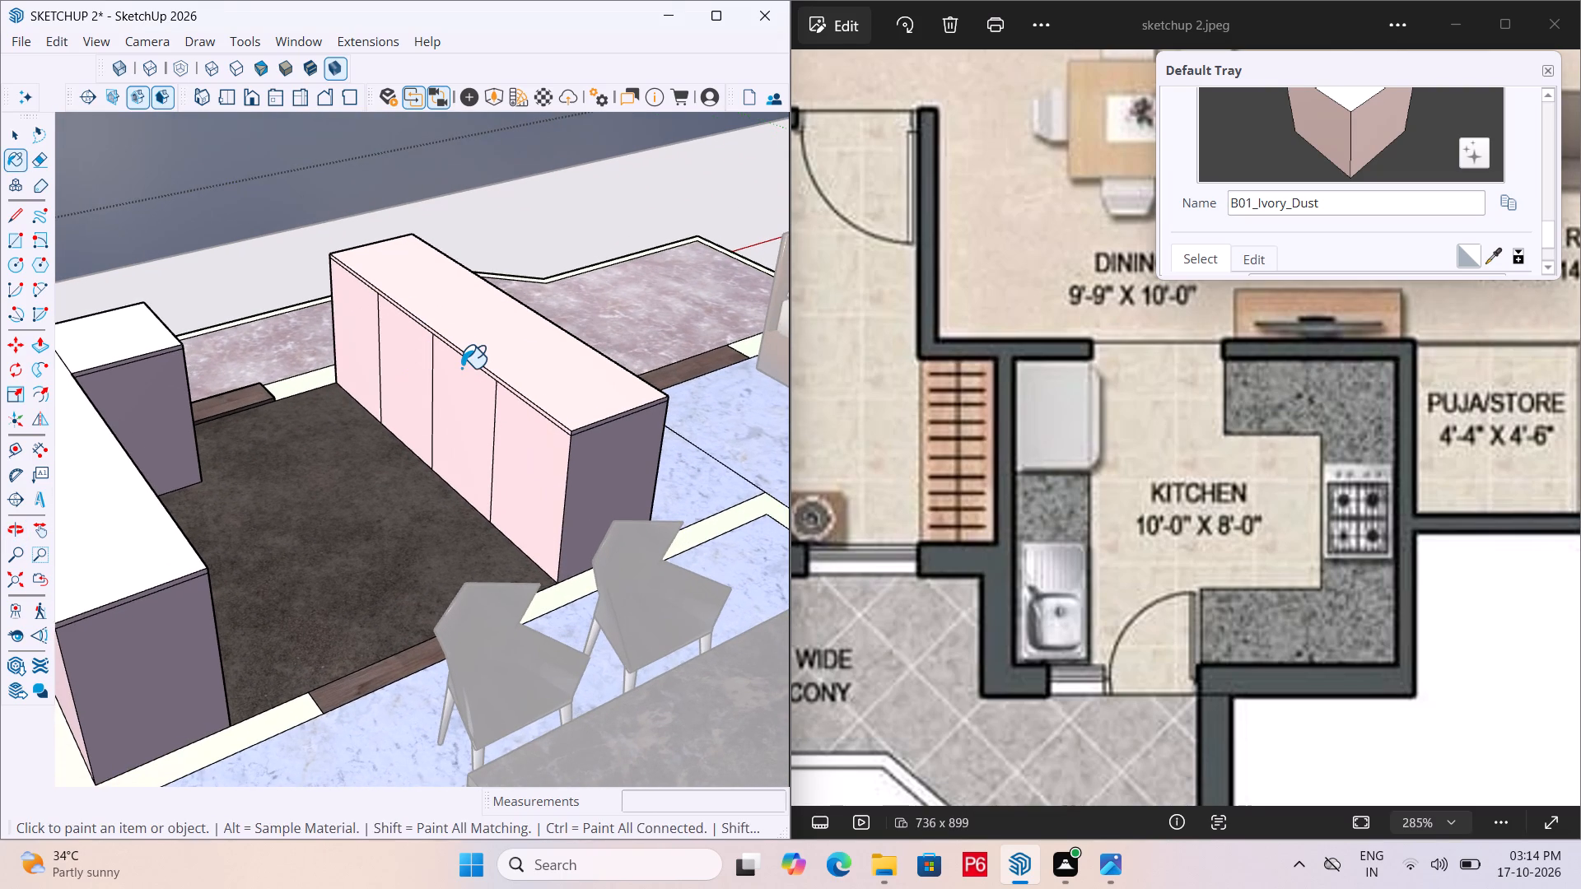
# Save the model.
pyautogui.hotkey('ctrl', 's')
pyautogui.hotkey('ctrl', 's')
# Draw an upright handle rectangle about 1 5/16" by 7 1/4" on the opposite counter's end door farthest from the dining table, near the adjoining door.
pyautogui.scroll(-3, 389, 405)
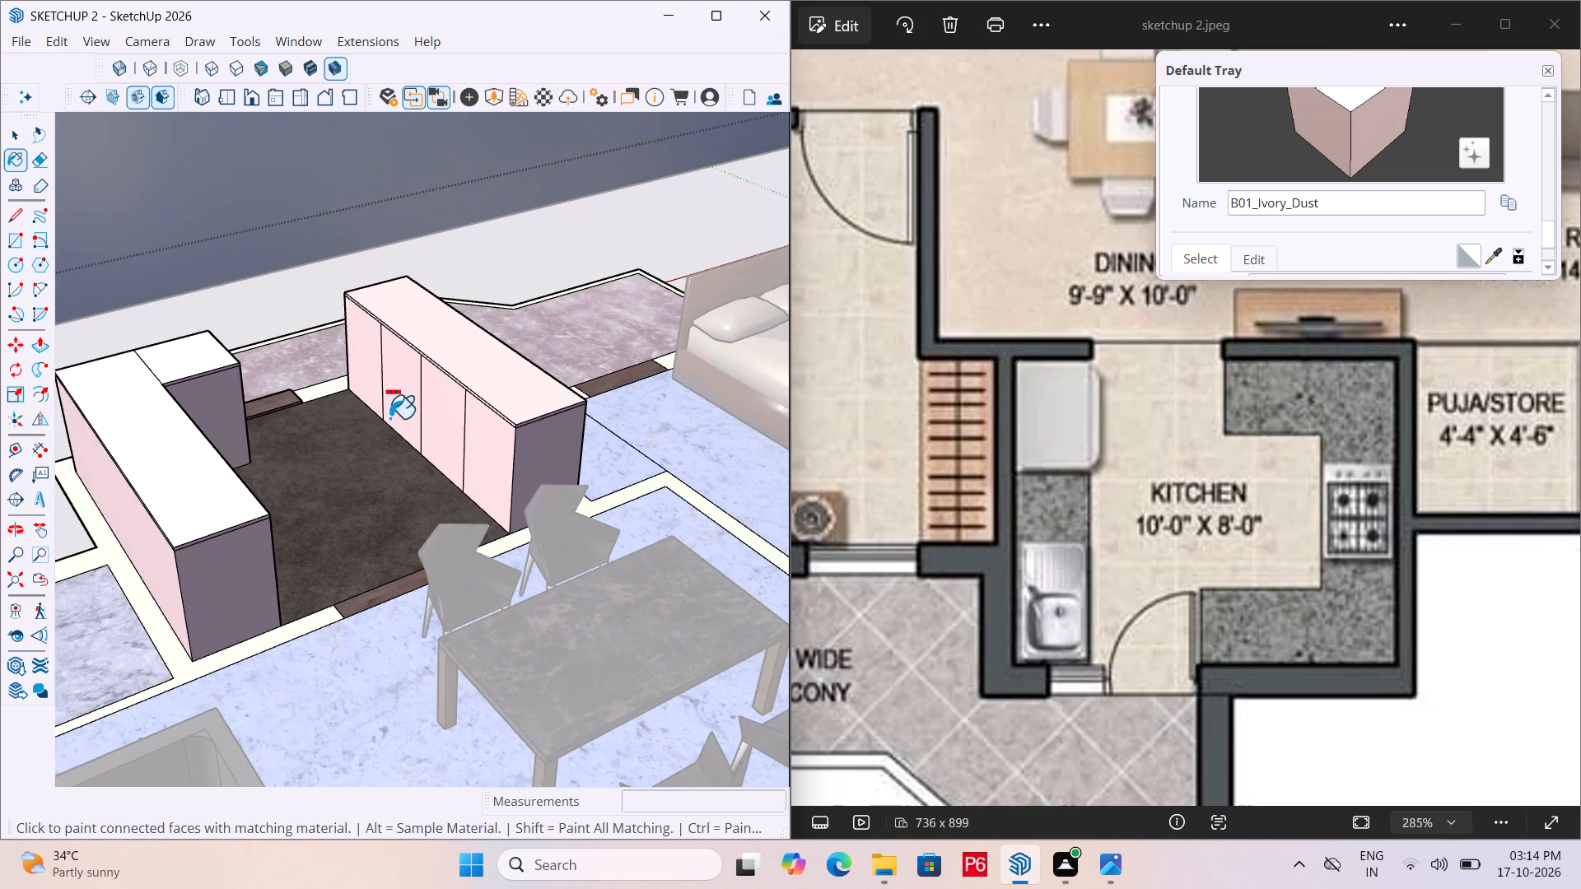
pyautogui.moveTo(395, 421); pyautogui.dragTo(436, 448, button='middle')
pyautogui.moveTo(451, 437); pyautogui.dragTo(483, 418, button='middle')
pyautogui.scroll(5, 476, 423)
pyautogui.moveTo(418, 434); pyautogui.dragTo(529, 342, button='middle')
pyautogui.scroll(4, 195, 363)
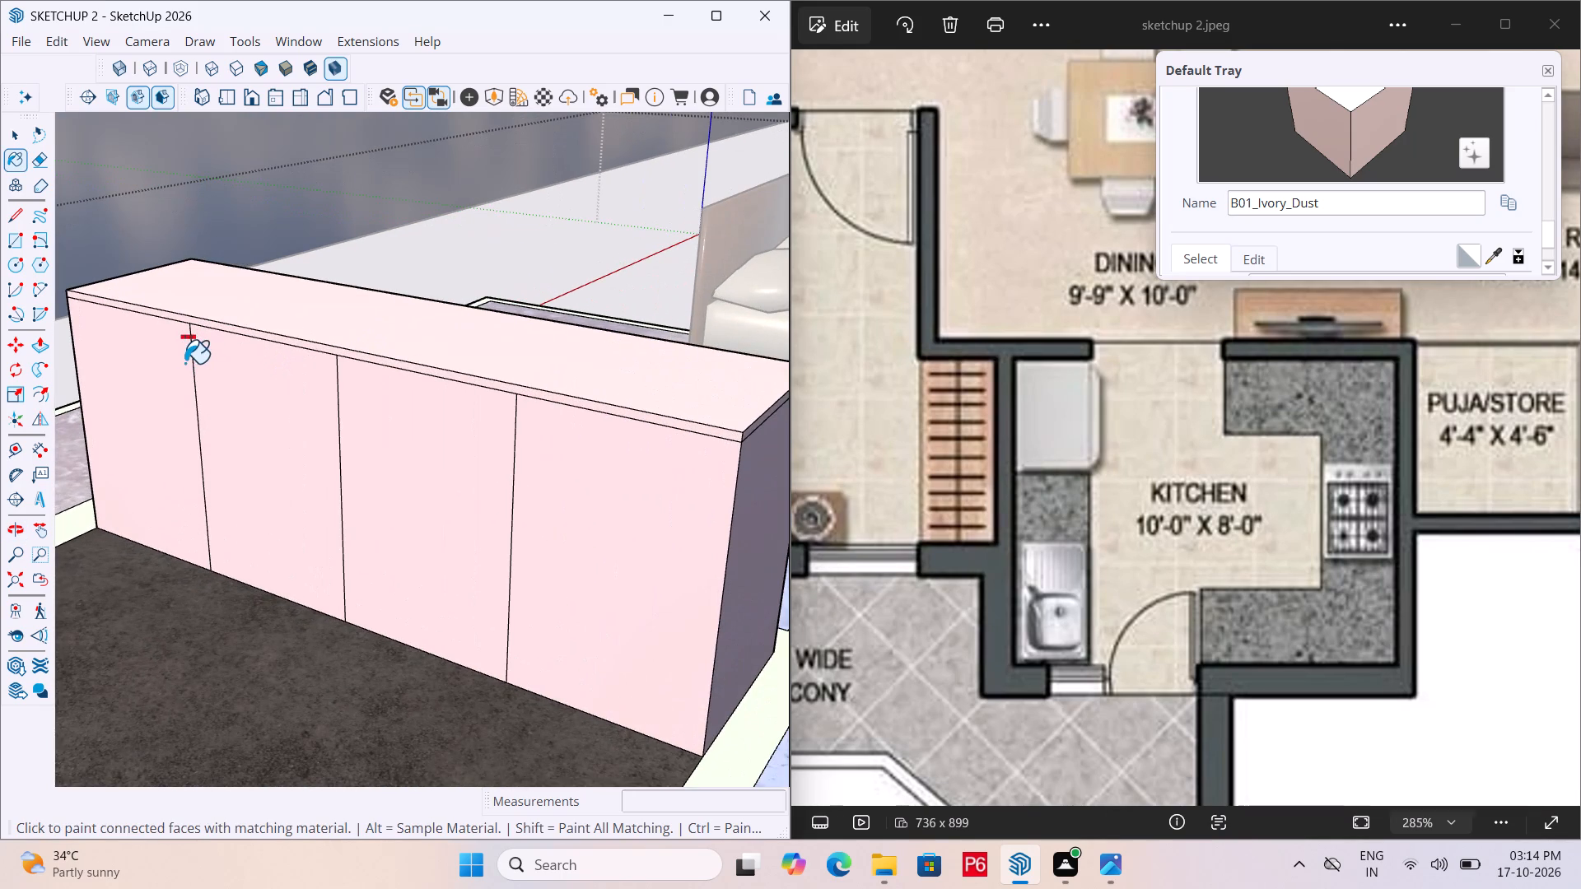
pyautogui.scroll(-2, 389, 445)
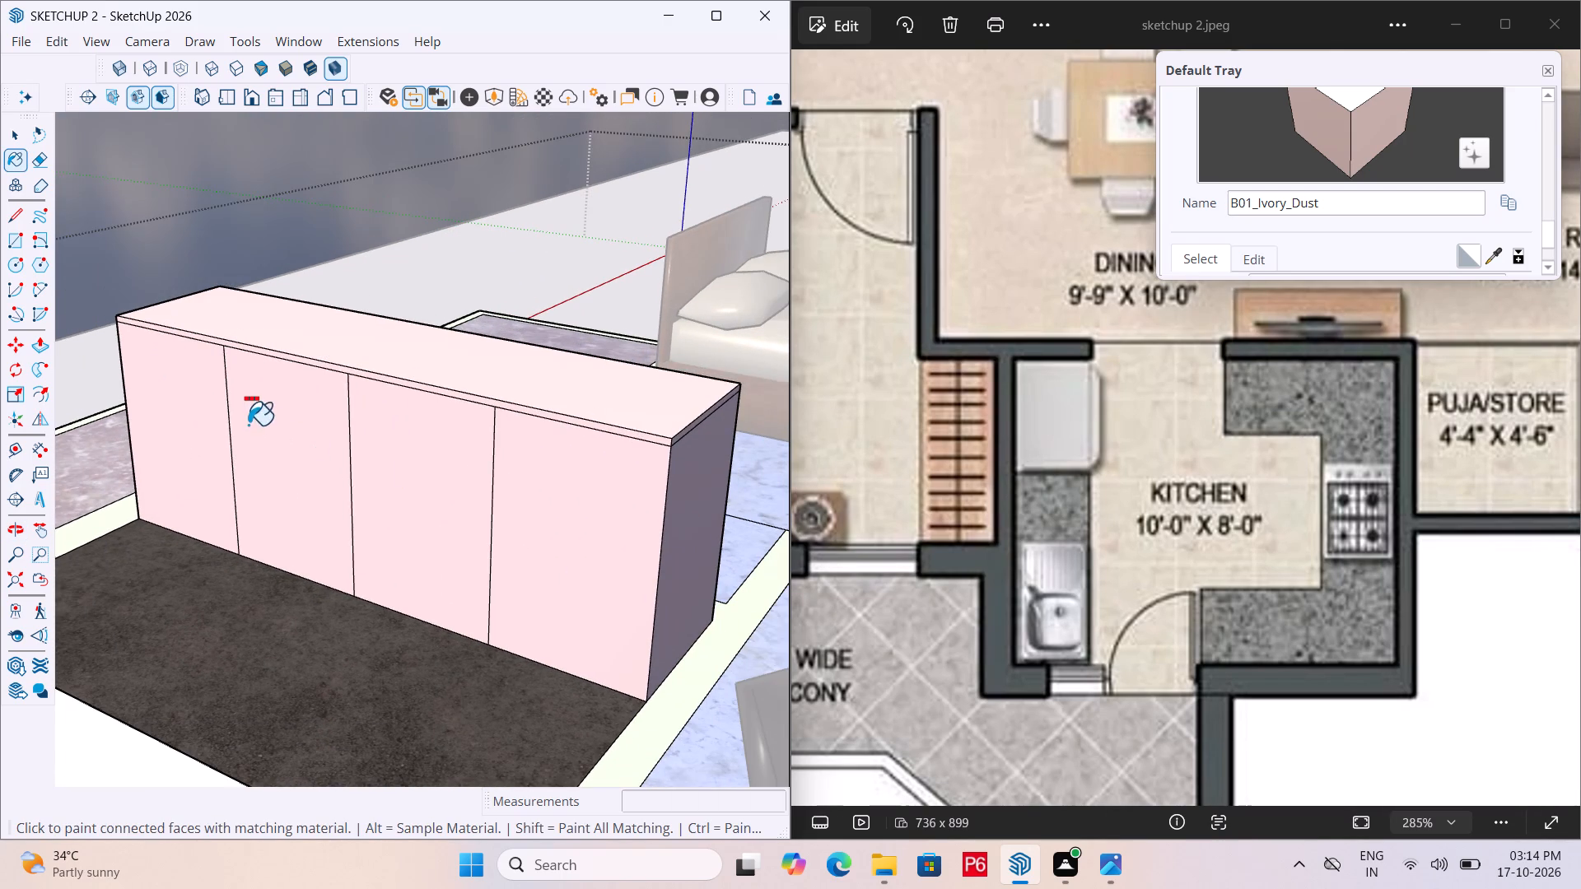
pyautogui.scroll(3, 226, 372)
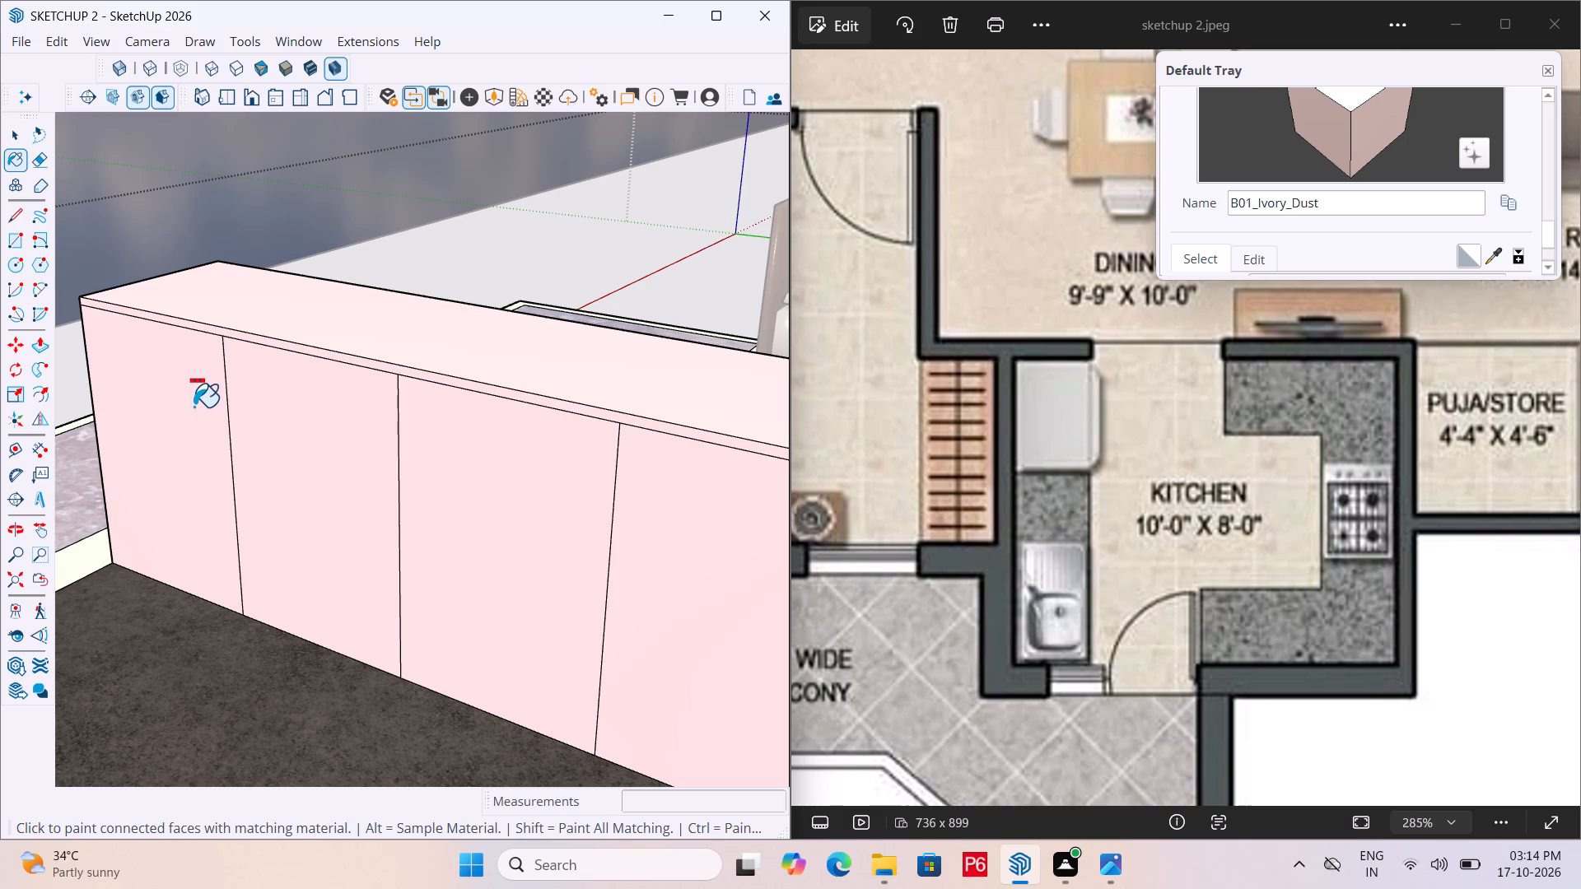
pyautogui.moveTo(194, 443); pyautogui.dragTo(326, 453, button='middle')
pyautogui.scroll(-4, 175, 459)
pyautogui.moveTo(163, 483); pyautogui.dragTo(286, 494, button='middle')
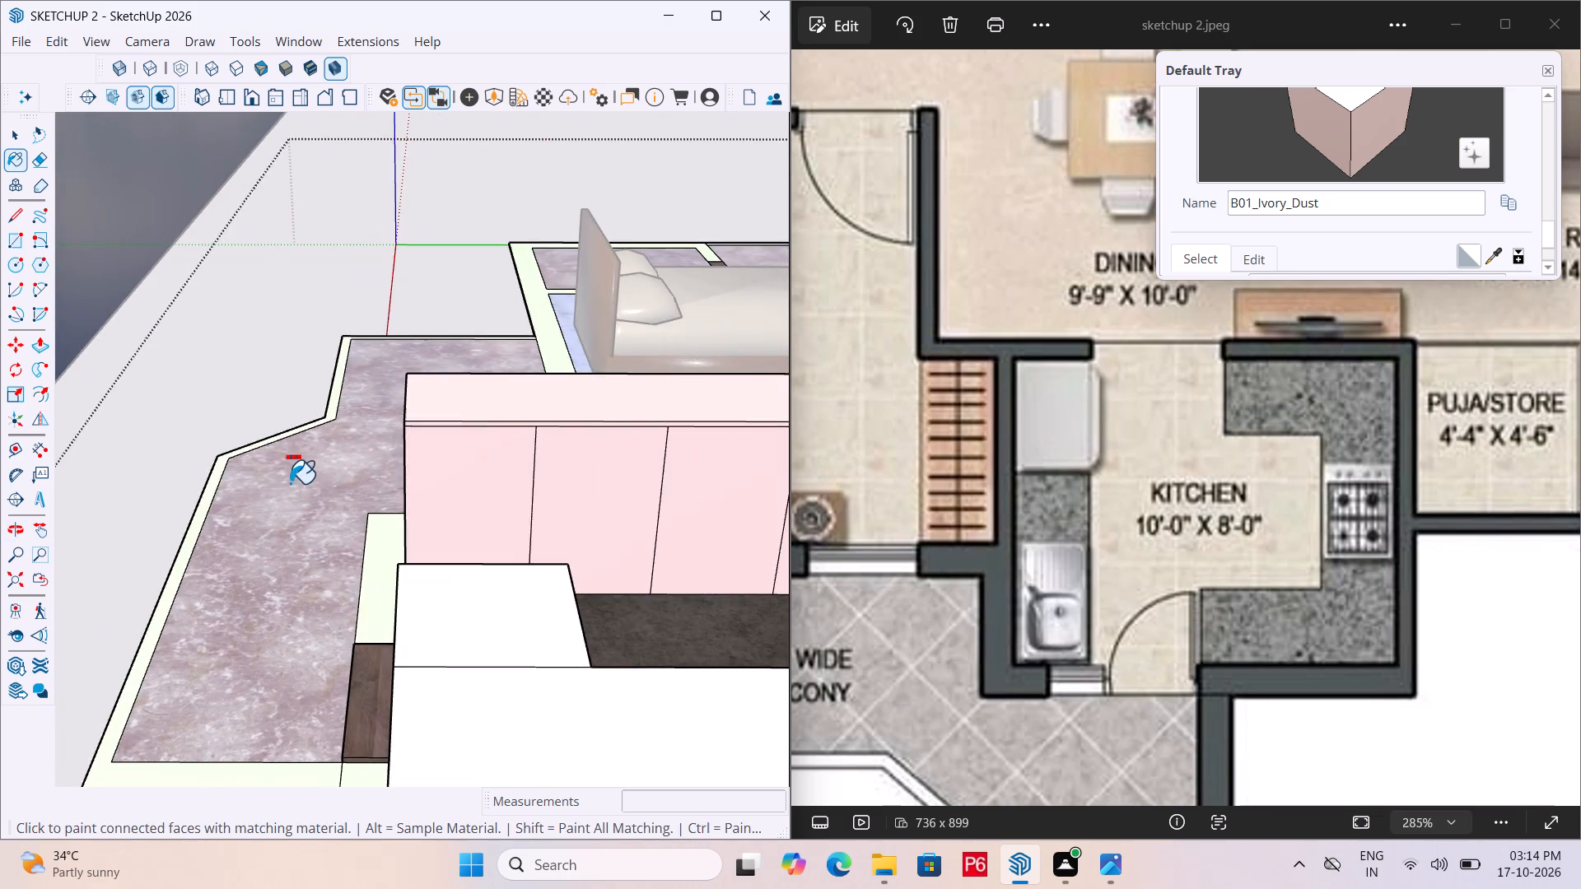
pyautogui.scroll(-5, 154, 471)
pyautogui.moveTo(408, 498); pyautogui.dragTo(366, 509, button='middle')
pyautogui.scroll(5, 366, 509)
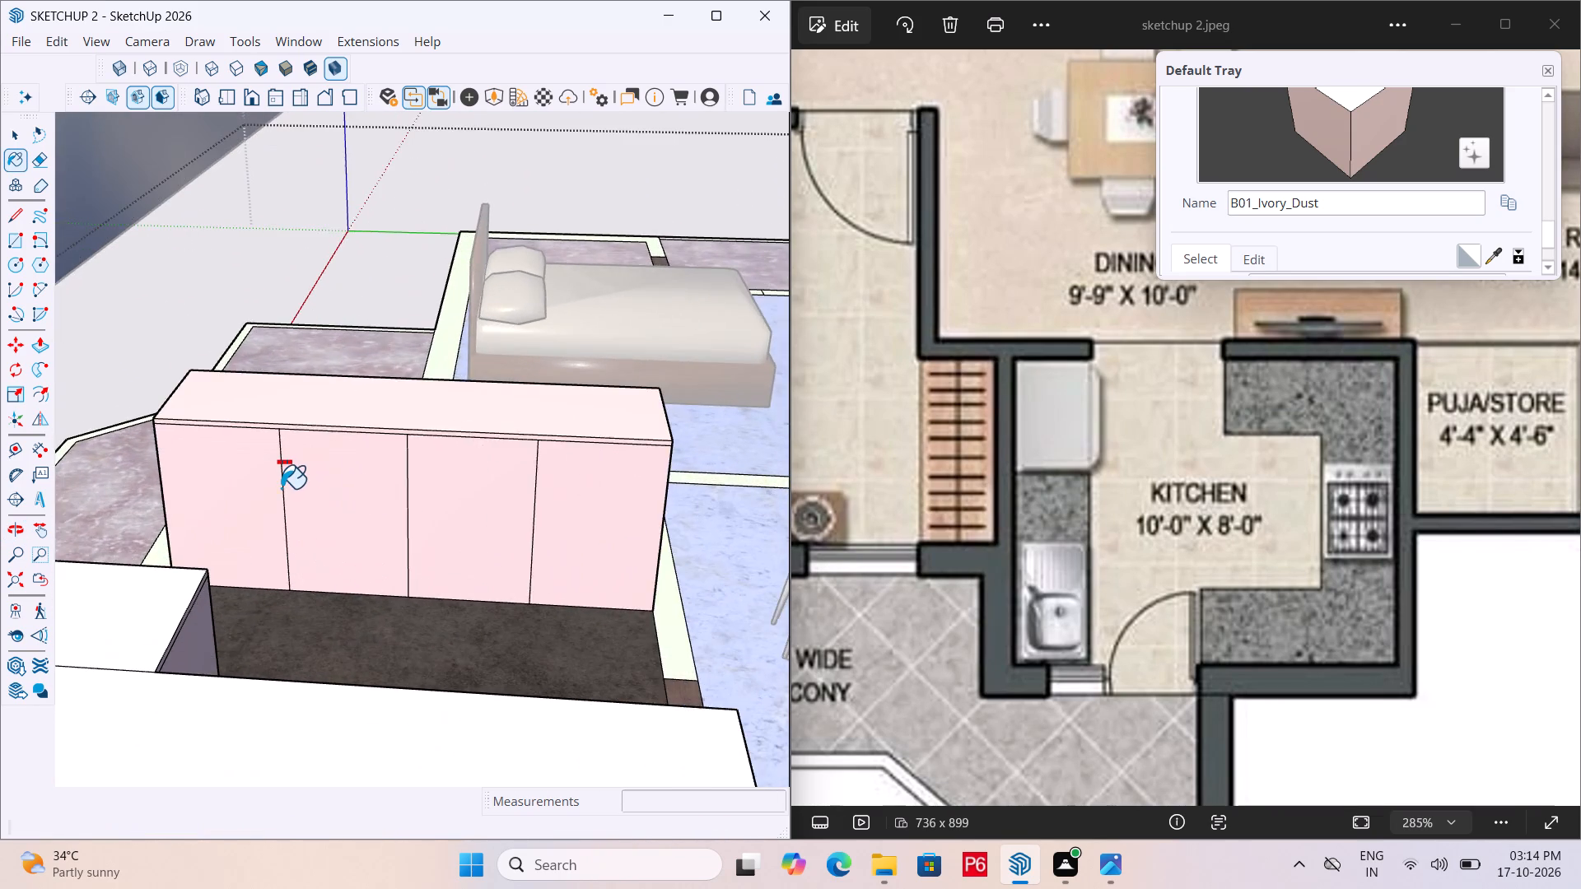
pyautogui.scroll(6, 280, 487)
pyautogui.press('r')
pyautogui.scroll(1, 233, 465)
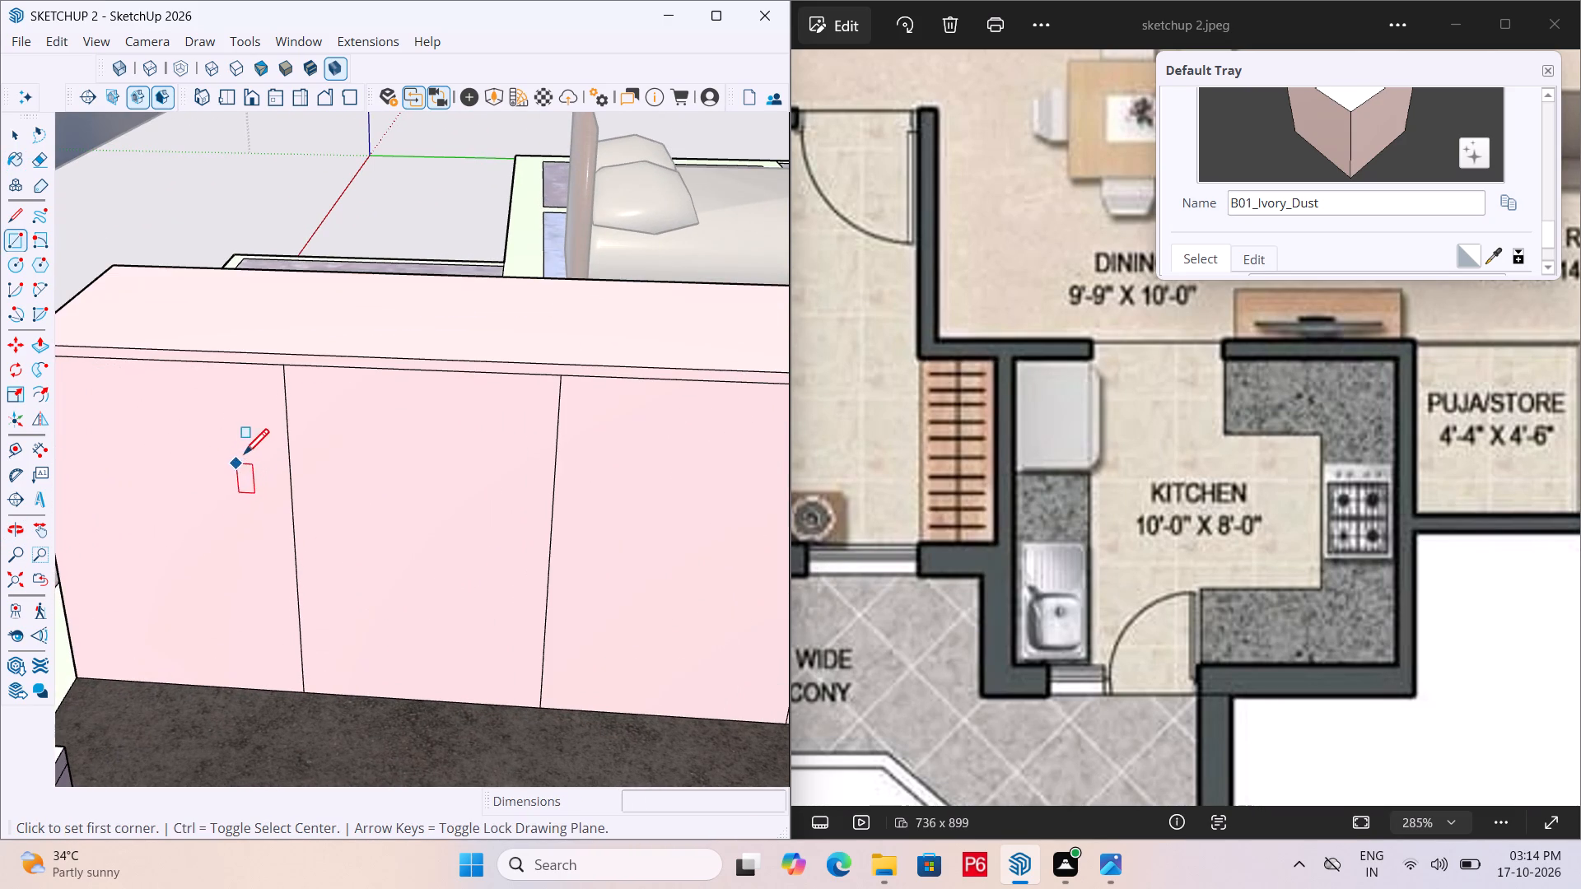
pyautogui.scroll(-6, 243, 449)
pyautogui.press('space')
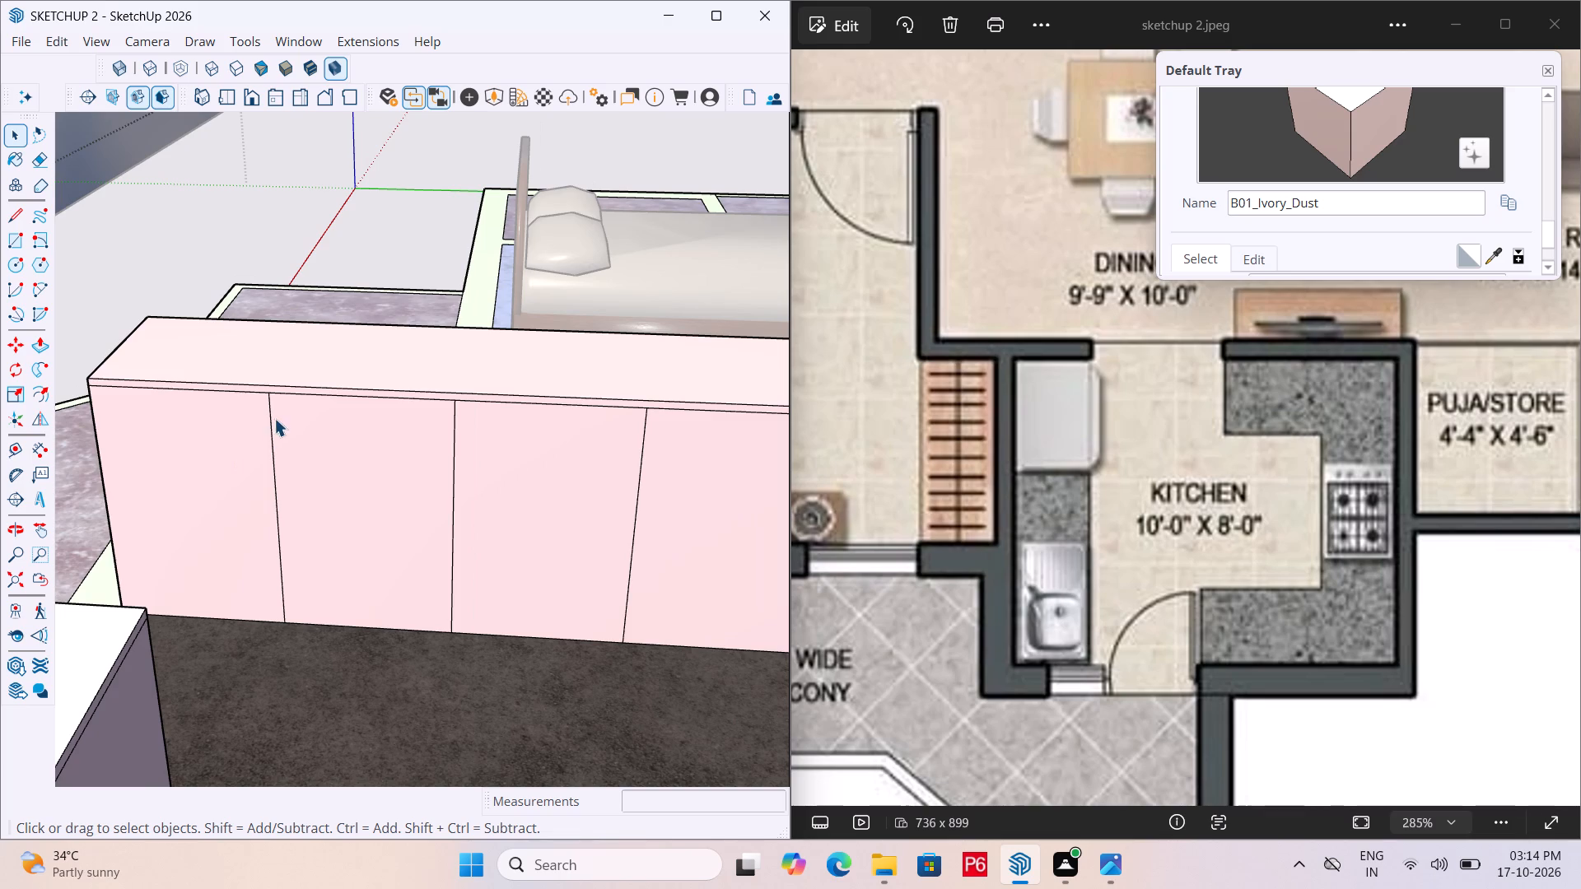
pyautogui.scroll(6, 245, 470)
pyautogui.press('r')
pyautogui.scroll(5, 234, 460)
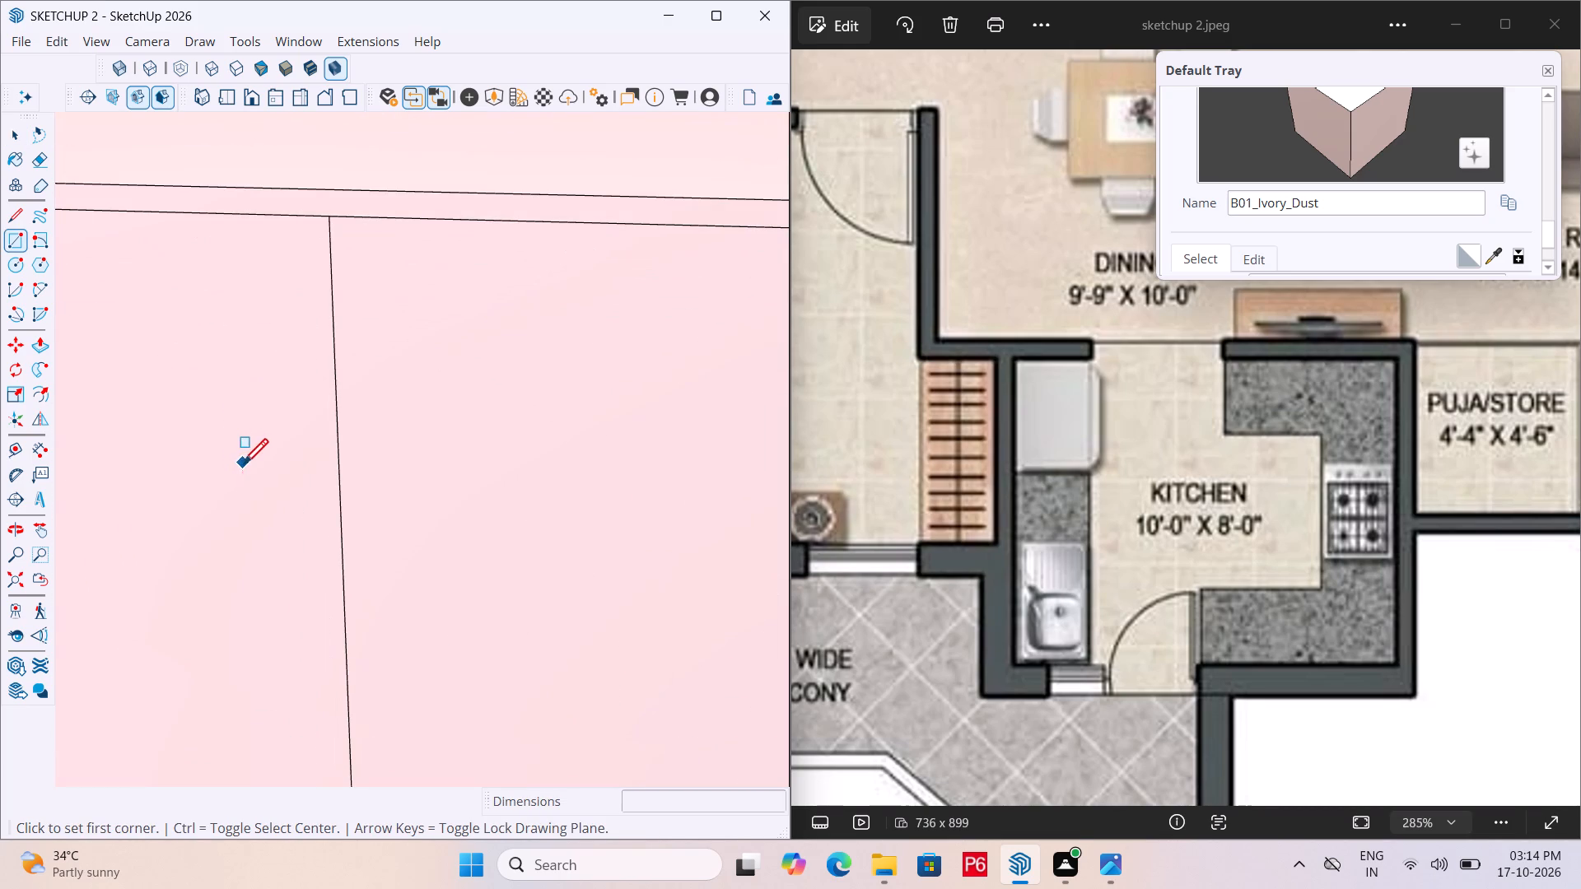
pyautogui.click(245, 463)
pyautogui.scroll(-6, 240, 532)
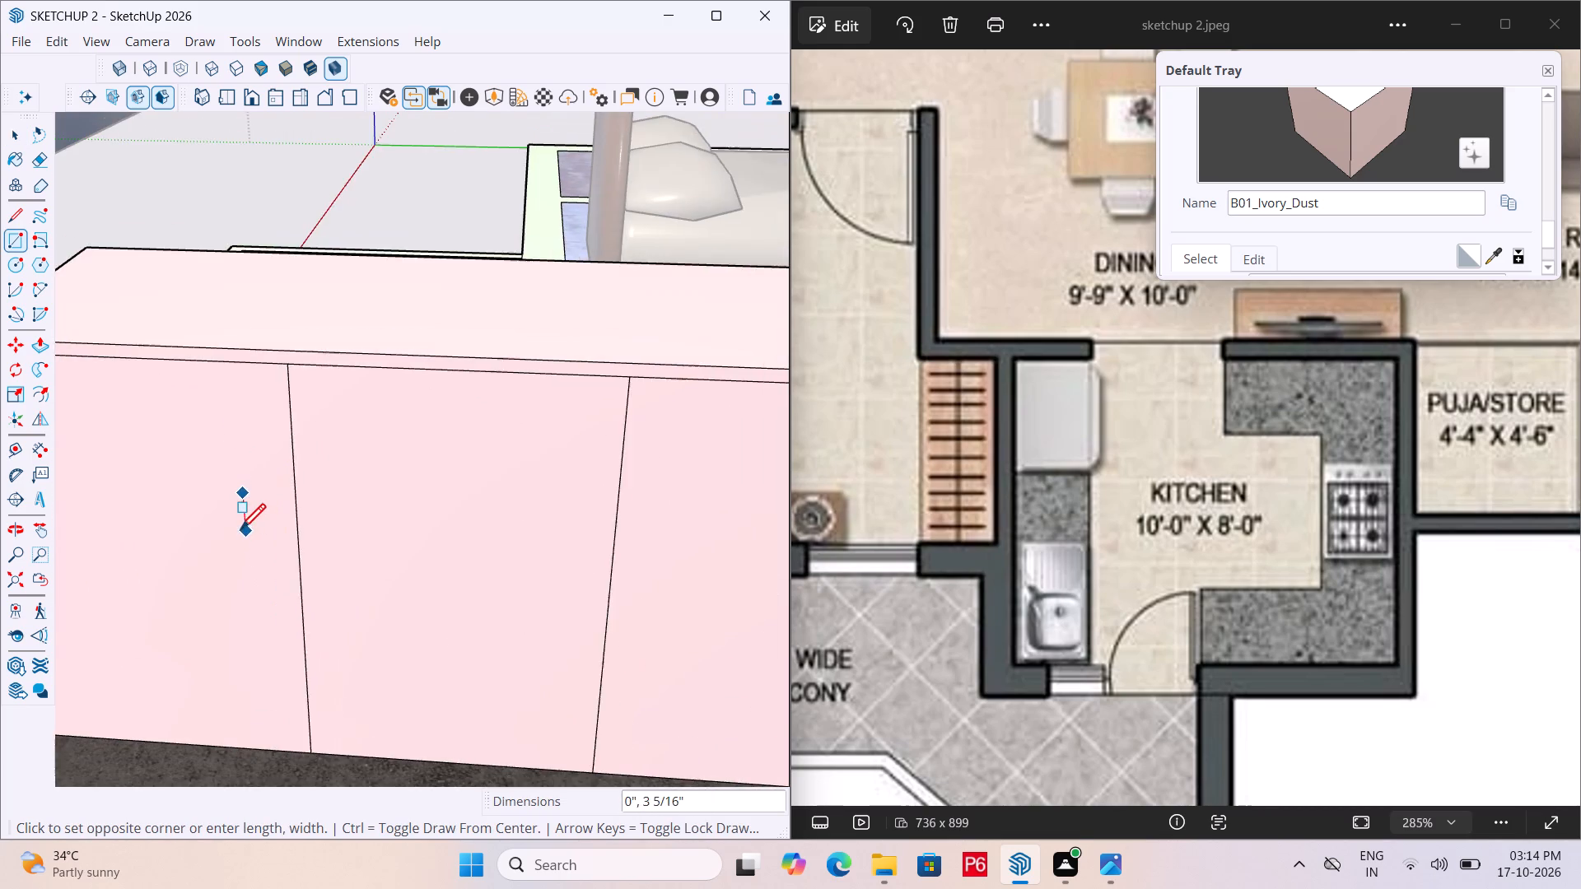
pyautogui.scroll(-3, 253, 541)
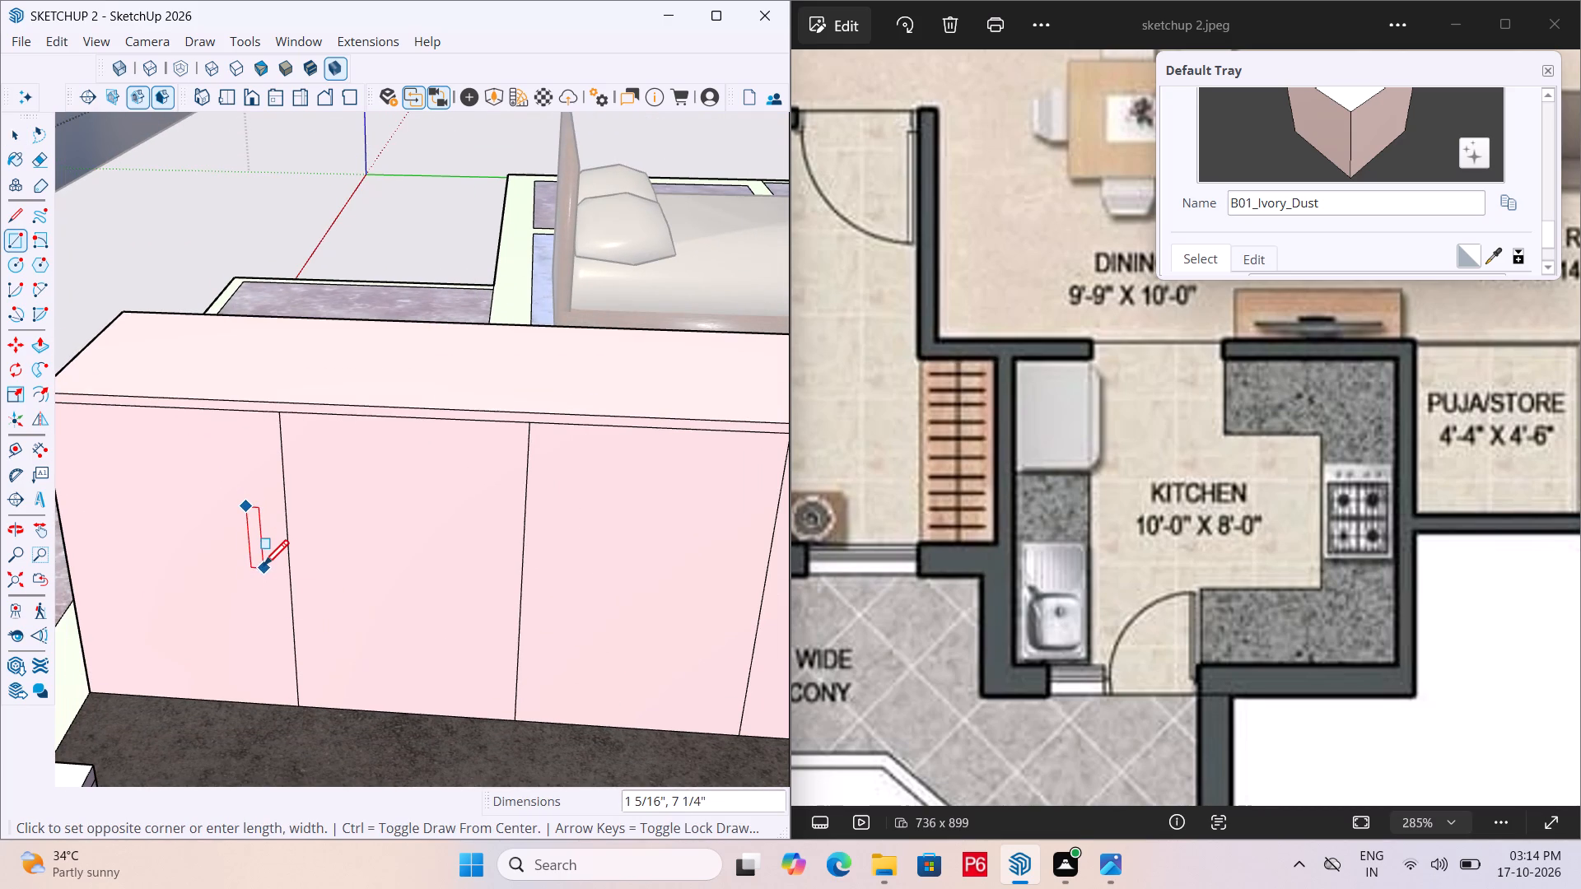
pyautogui.click(263, 566)
pyautogui.press('space')
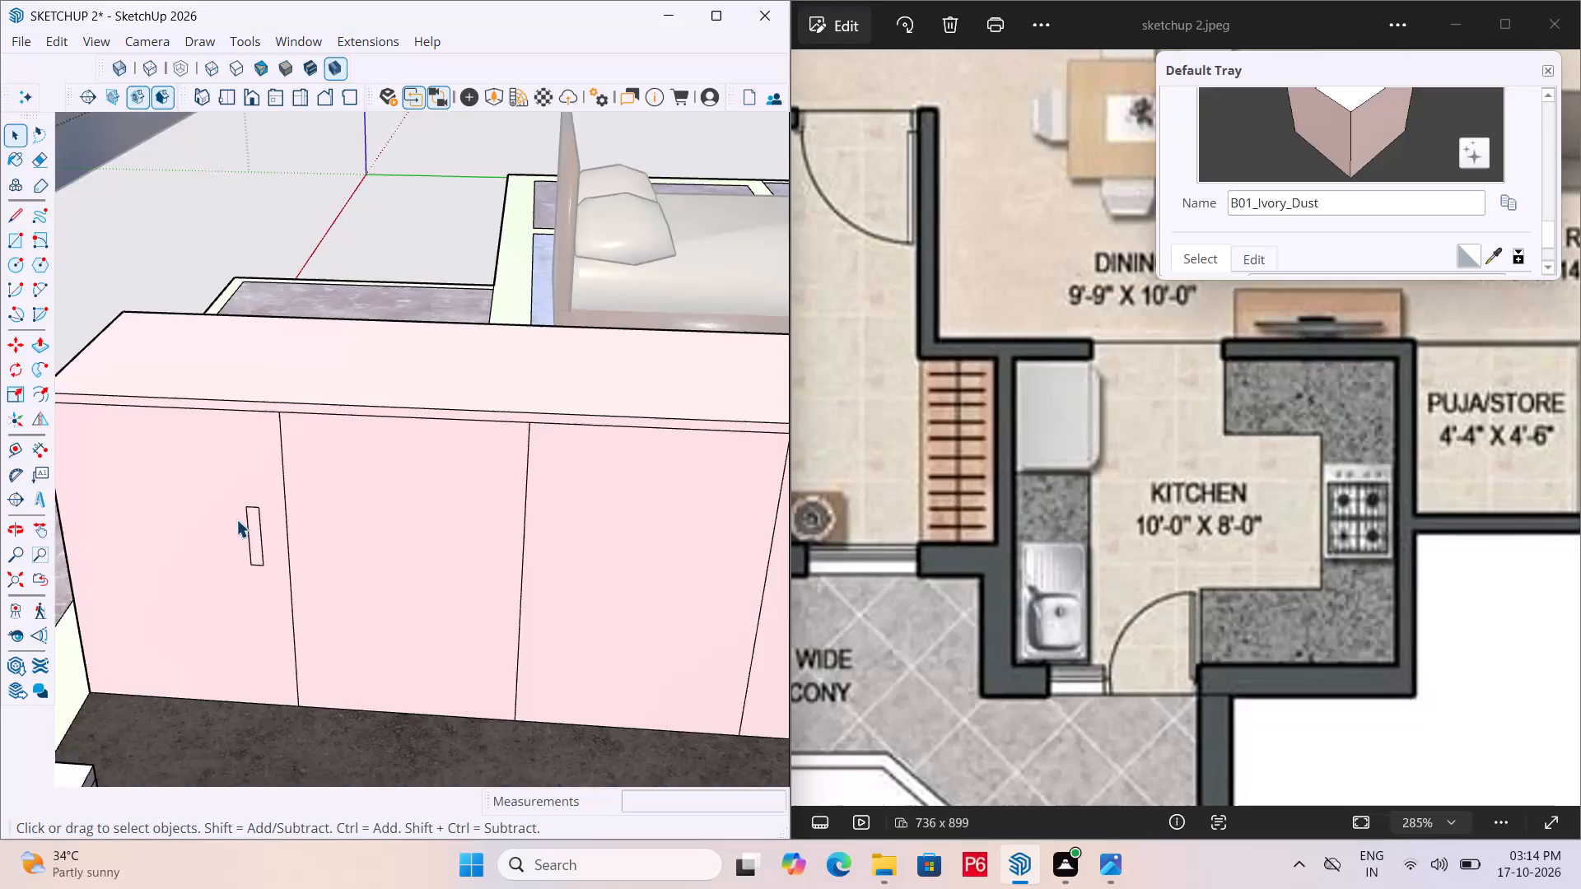
# Make a group from the upright handle rectangle, face and edges together, on the opposite counter's end door.
pyautogui.scroll(4, 242, 526)
pyautogui.tripleClick(259, 533)
pyautogui.click(259, 533)
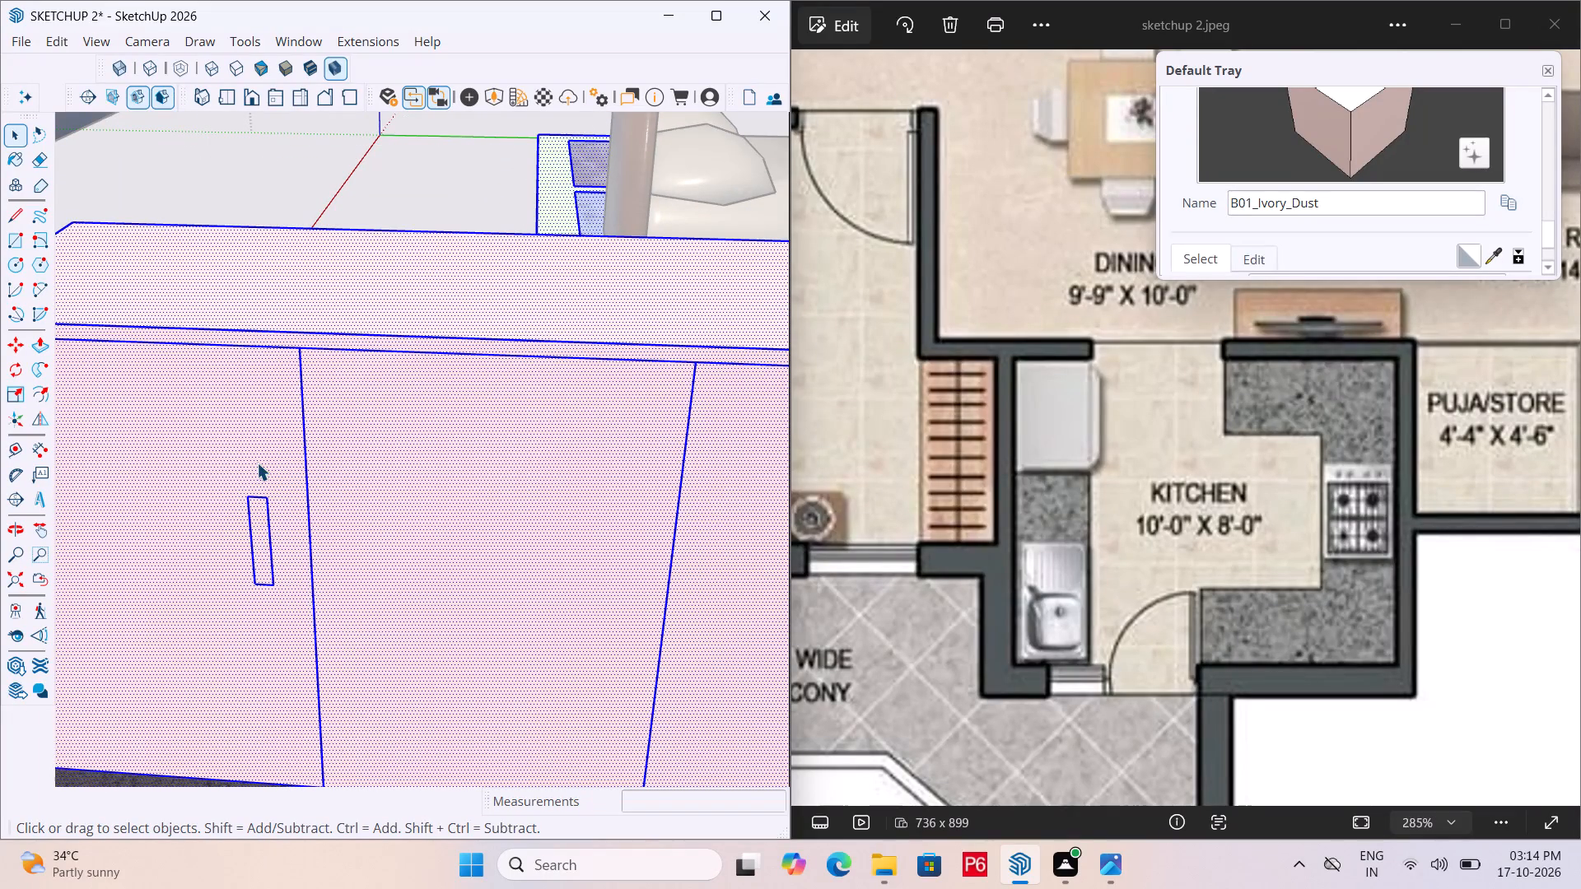
pyautogui.click(257, 463)
pyautogui.press('space')
pyautogui.click(296, 477)
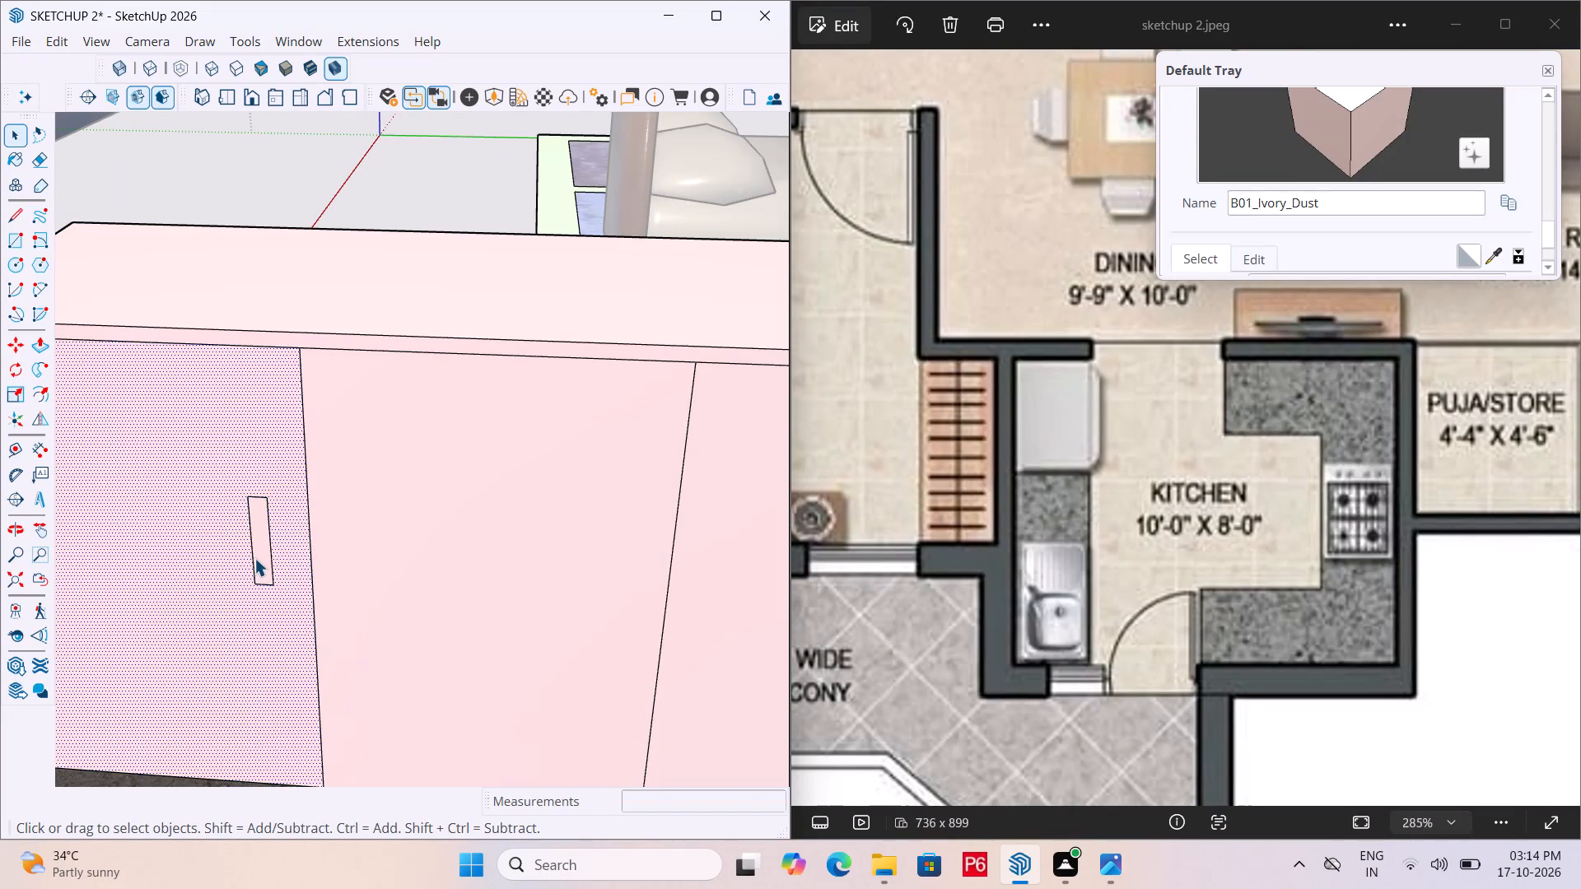
pyautogui.click(254, 558)
pyautogui.doubleClick(254, 558)
pyautogui.click(263, 545)
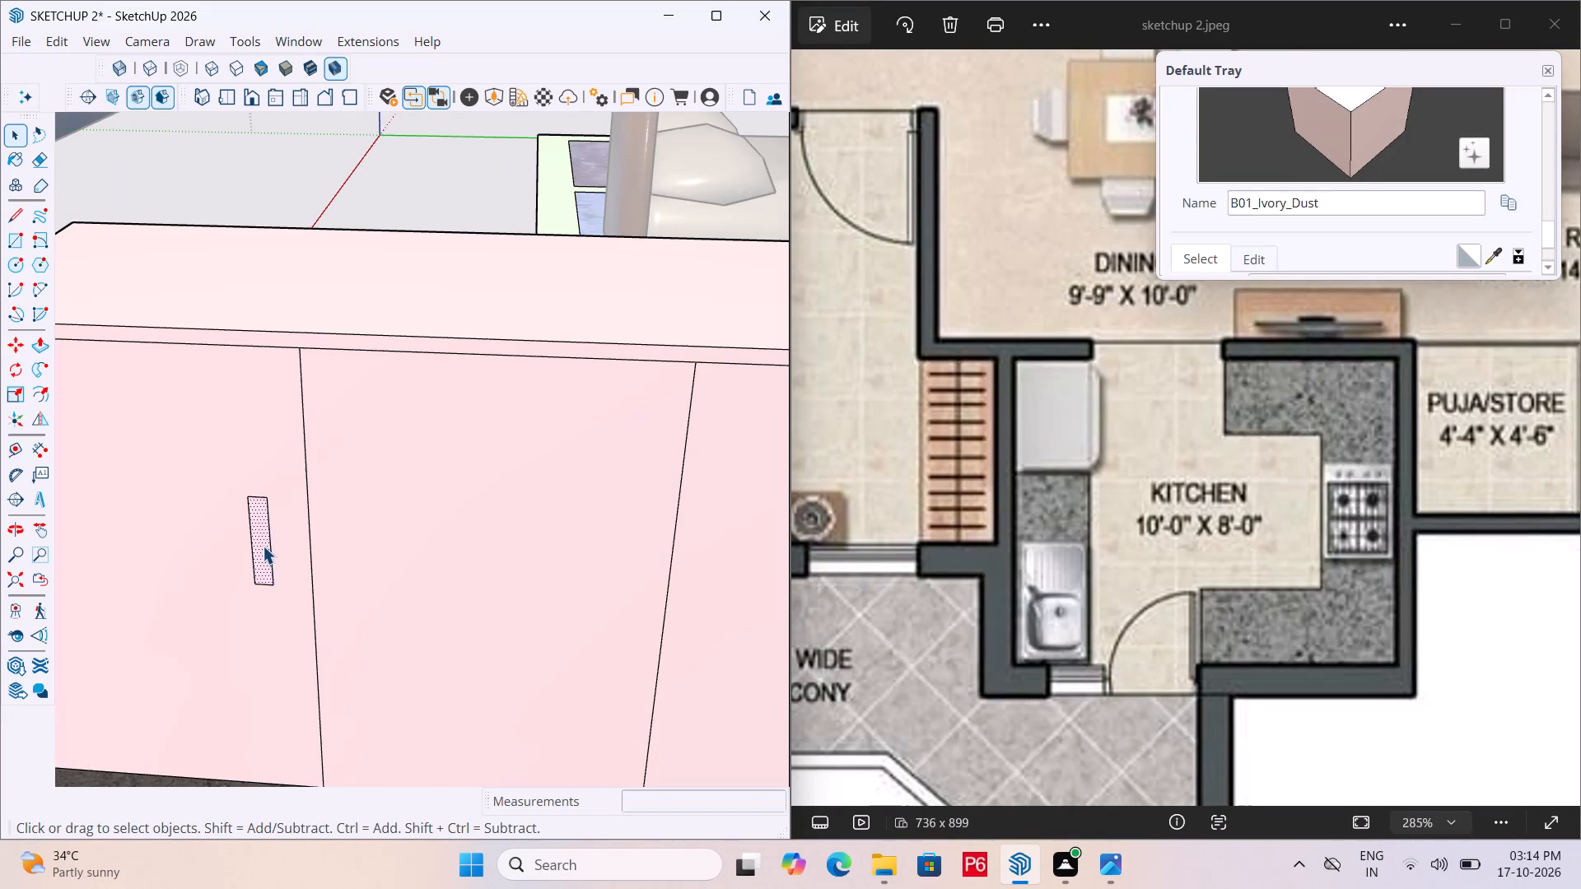
pyautogui.press('space')
pyautogui.doubleClick(262, 544)
pyautogui.rightClick(262, 544)
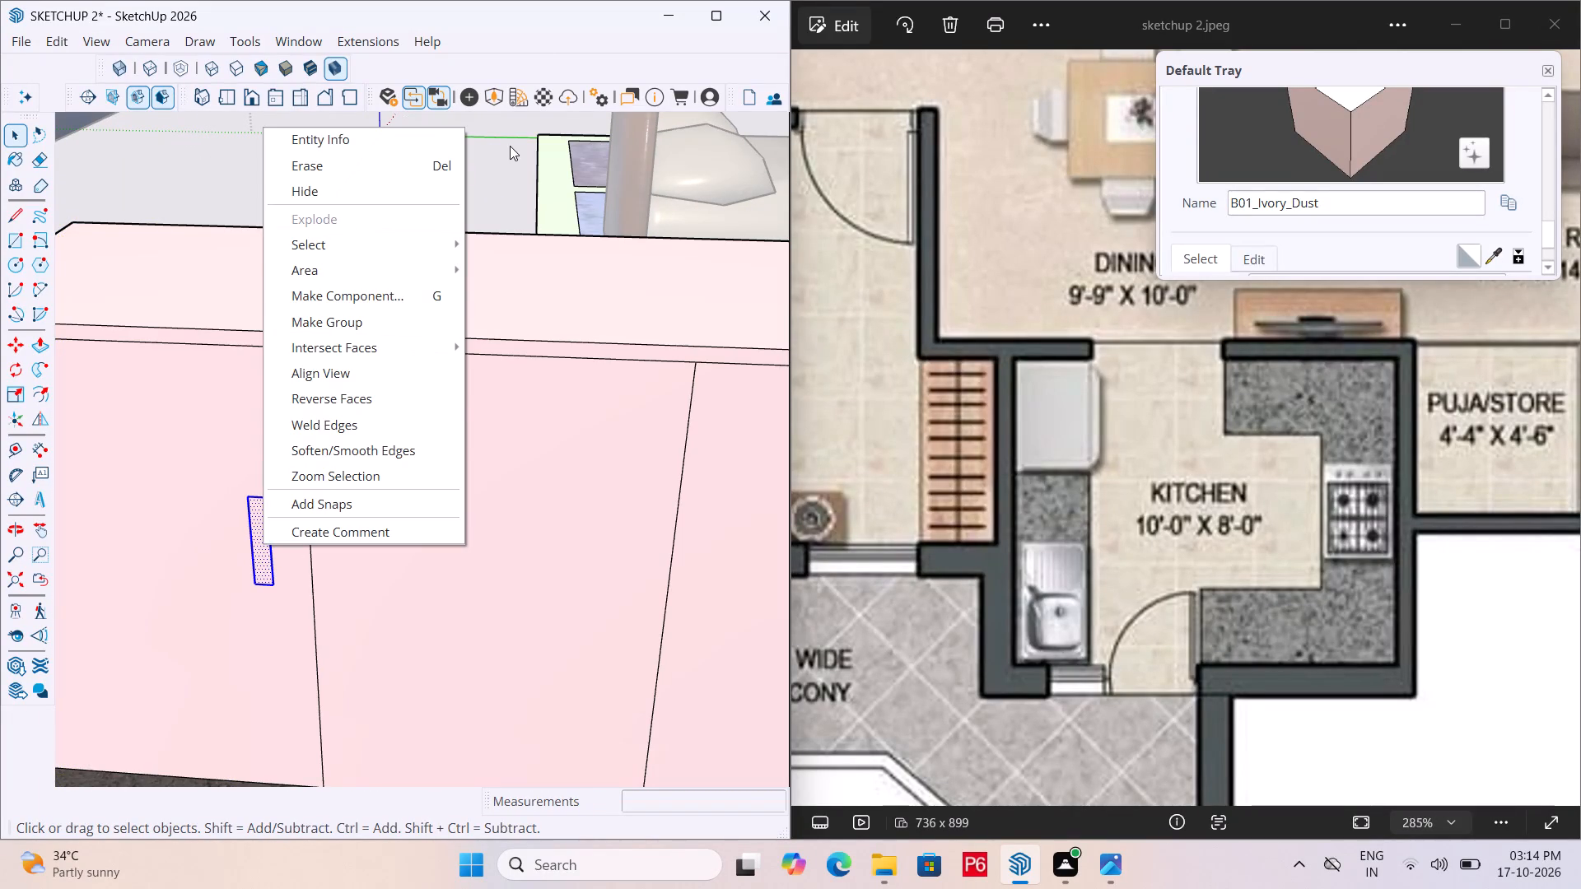
pyautogui.click(389, 321)
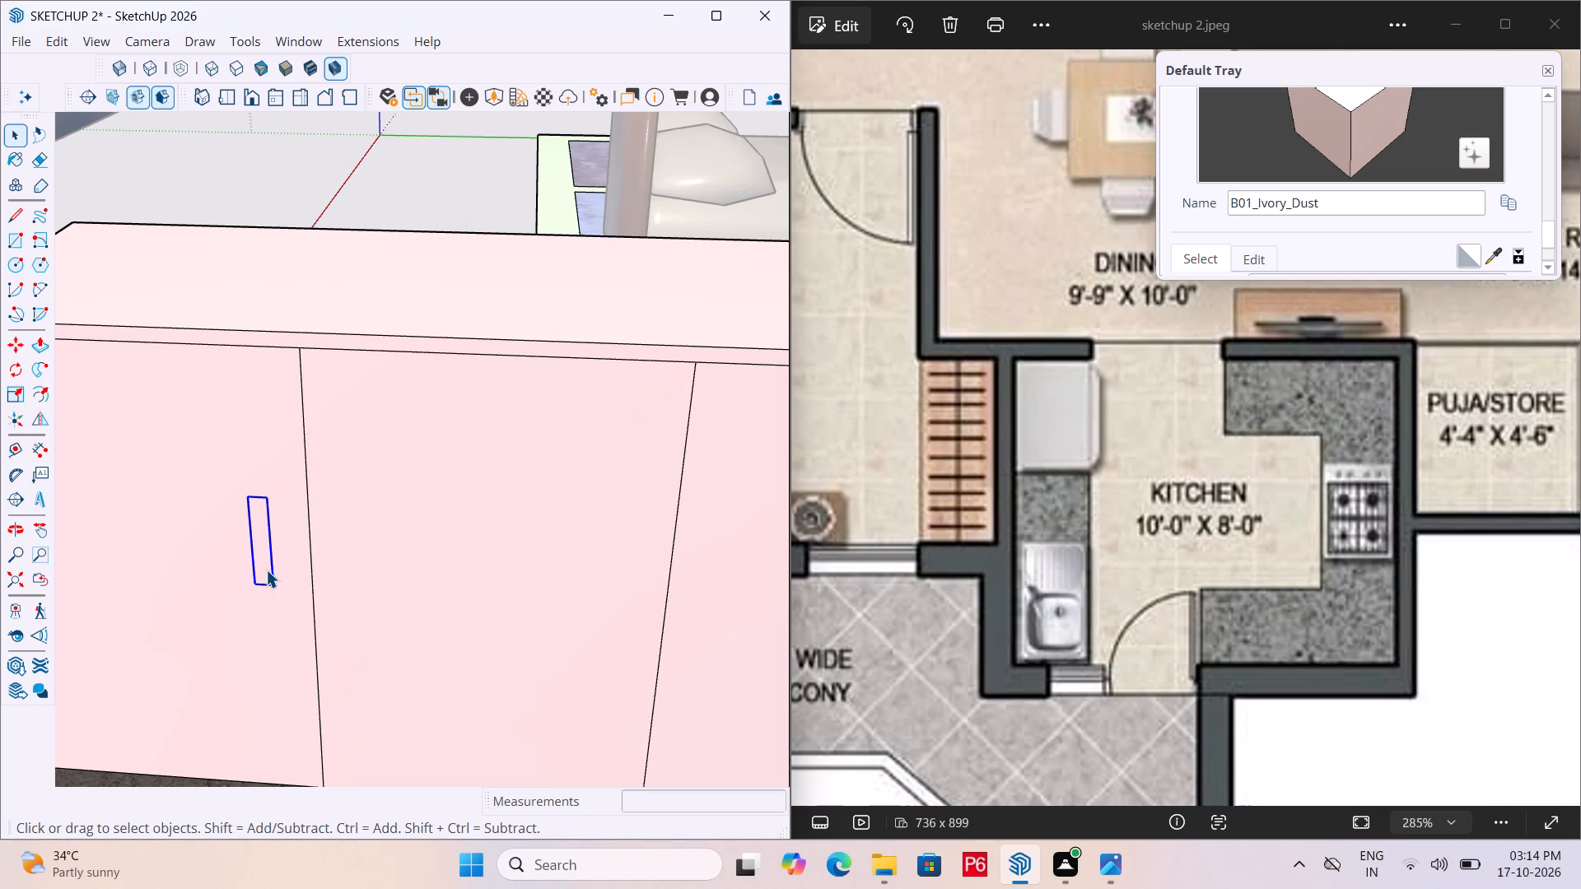
# Paint the face inside the handle group with M06_Steel_Smoke from the Solid Colors collection.
pyautogui.press('p')
pyautogui.press('b')
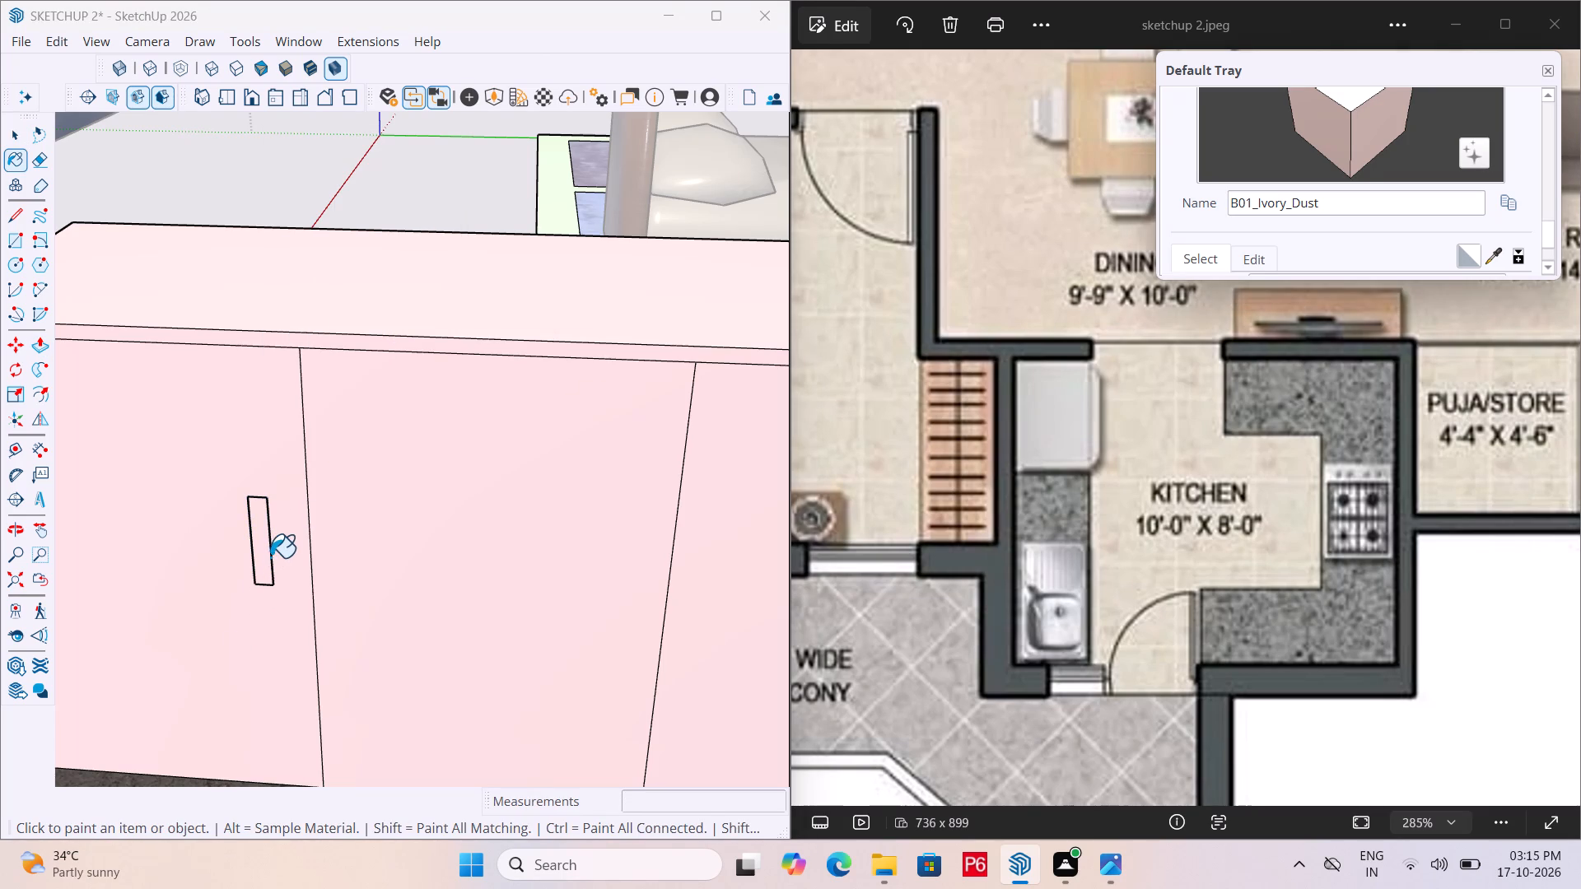
pyautogui.click(267, 553)
pyautogui.click(263, 535)
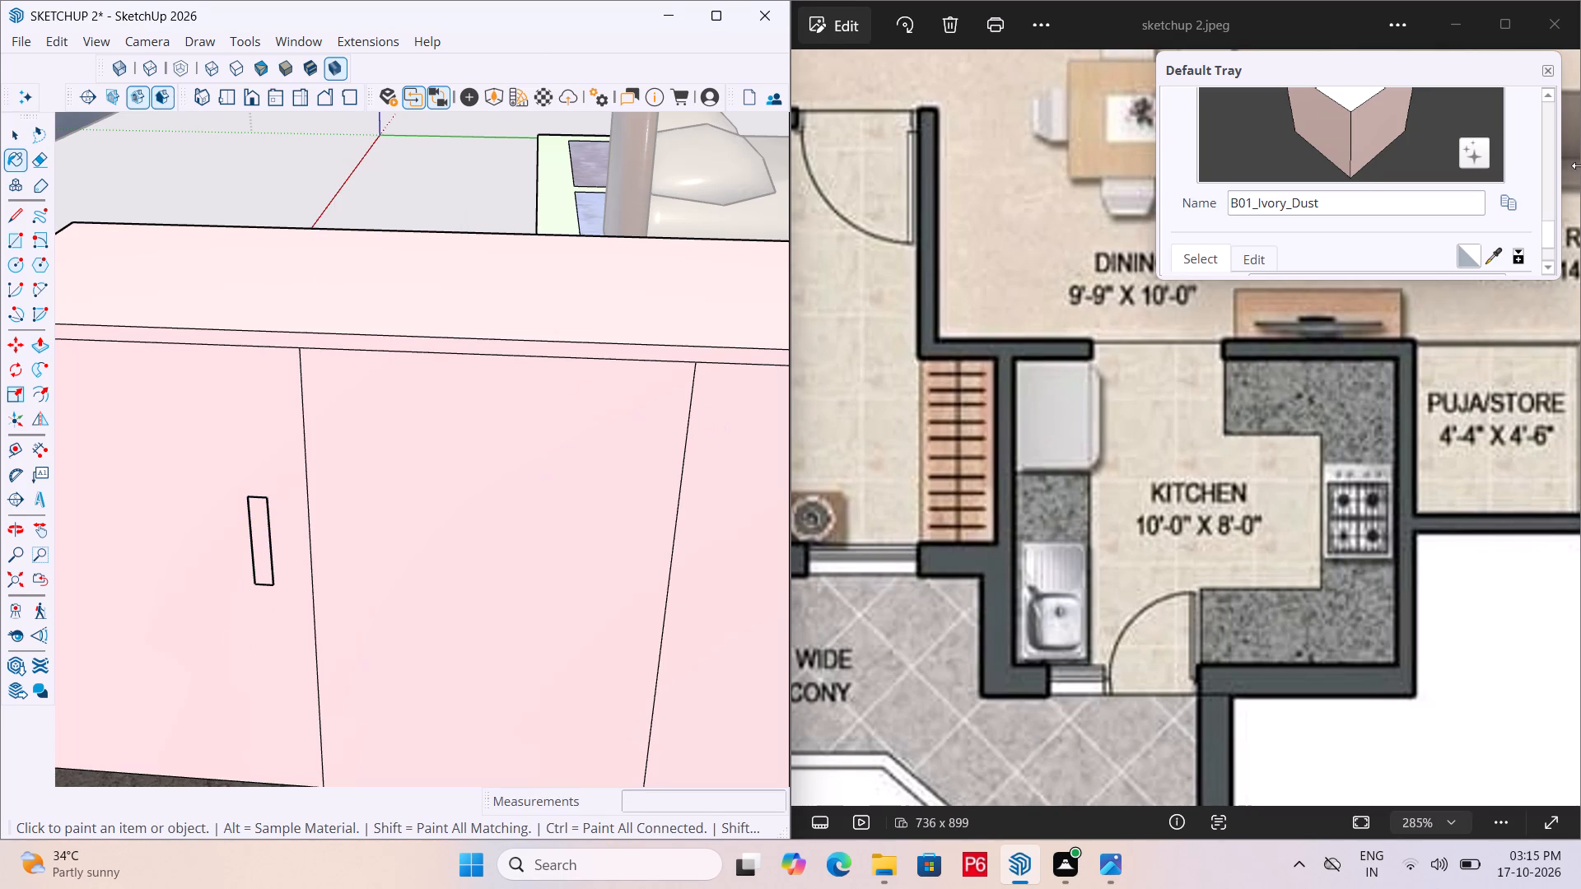
pyautogui.scroll(-6, 1302, 172)
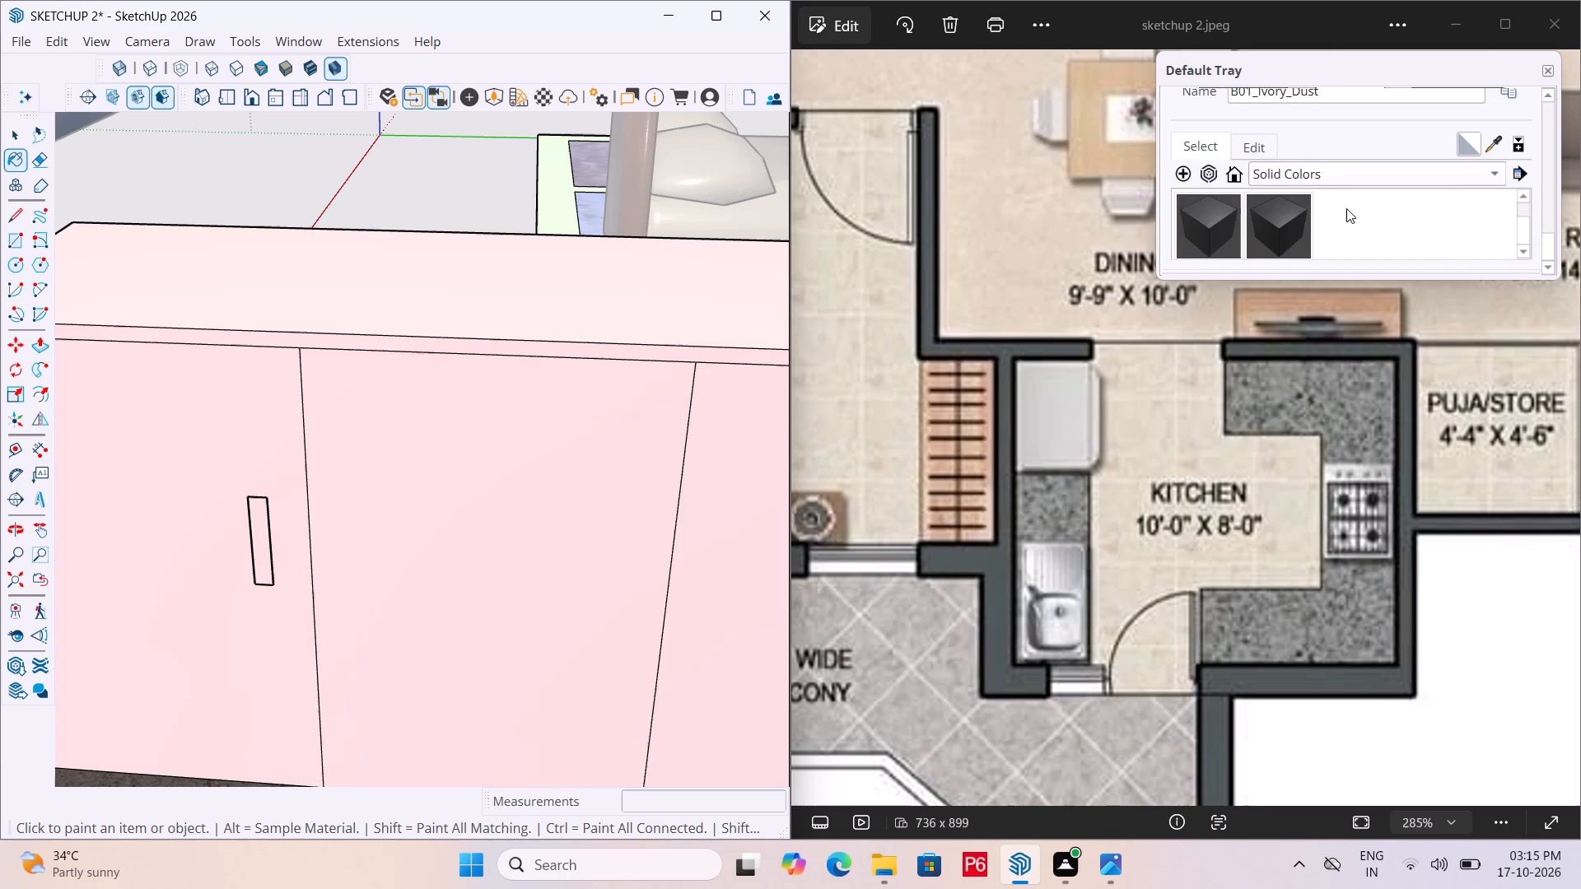
pyautogui.scroll(1, 1346, 209)
pyautogui.click(1342, 219)
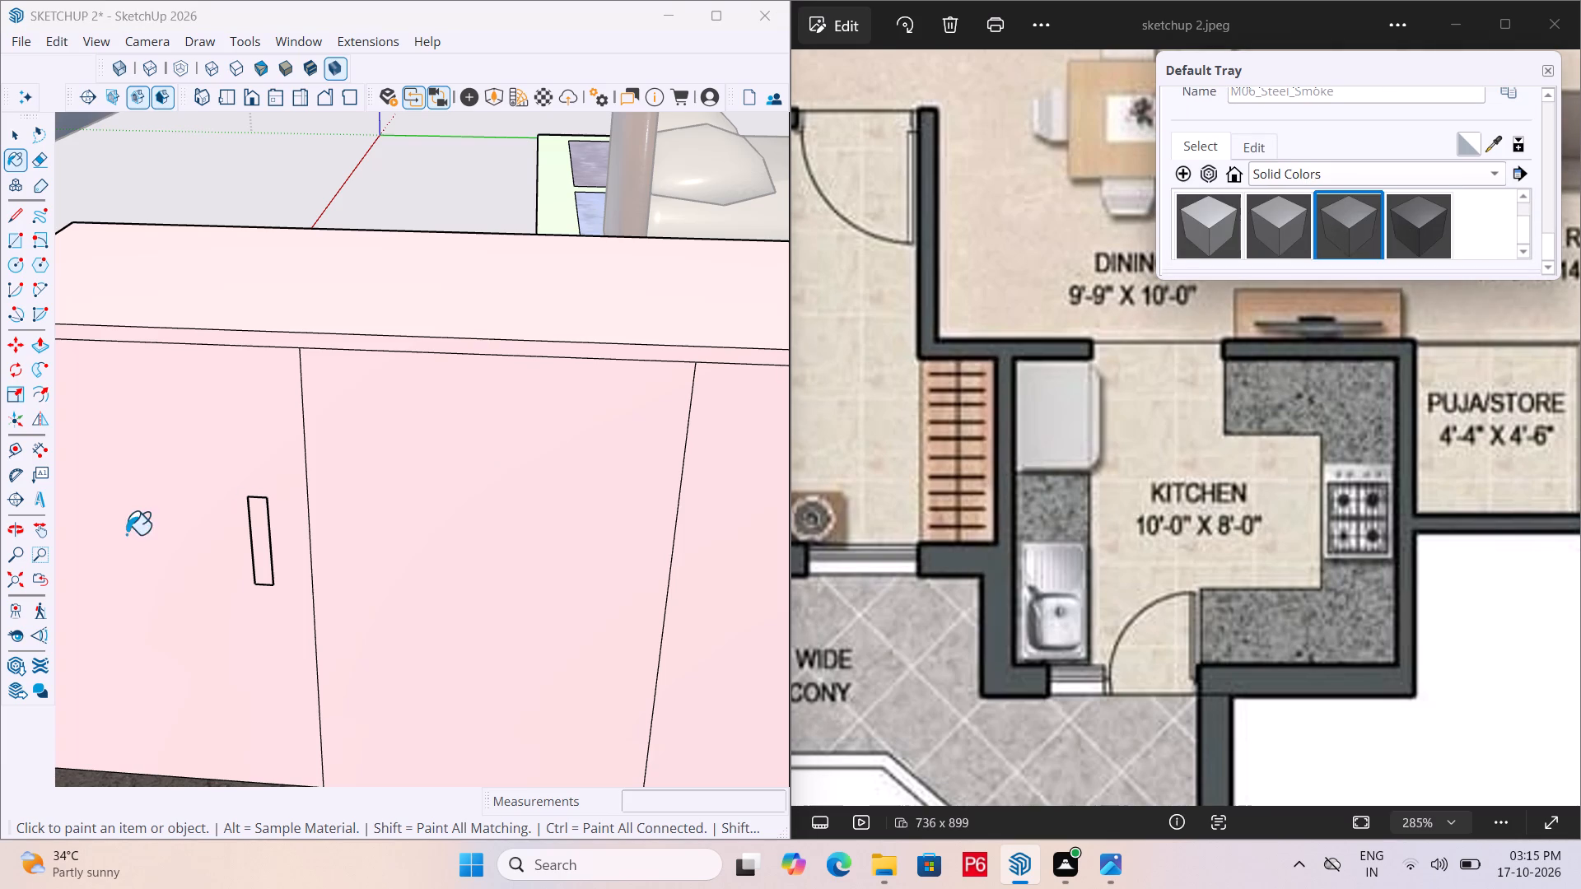
pyautogui.click(253, 509)
pyautogui.click(263, 512)
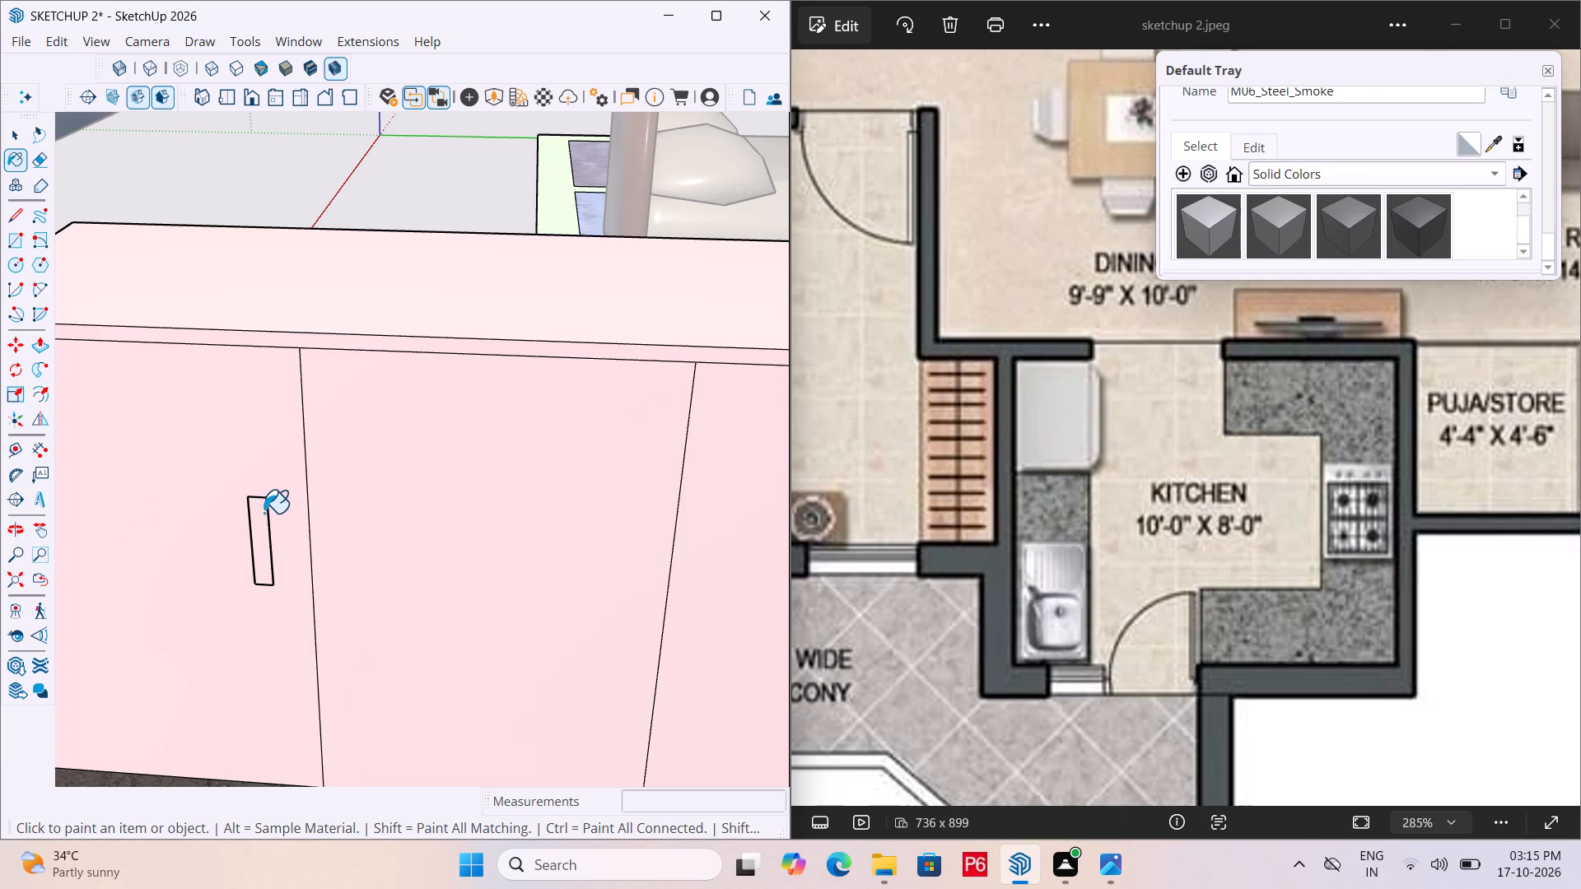
pyautogui.press('space')
pyautogui.click(263, 550)
pyautogui.click(262, 549)
pyautogui.doubleClick(262, 547)
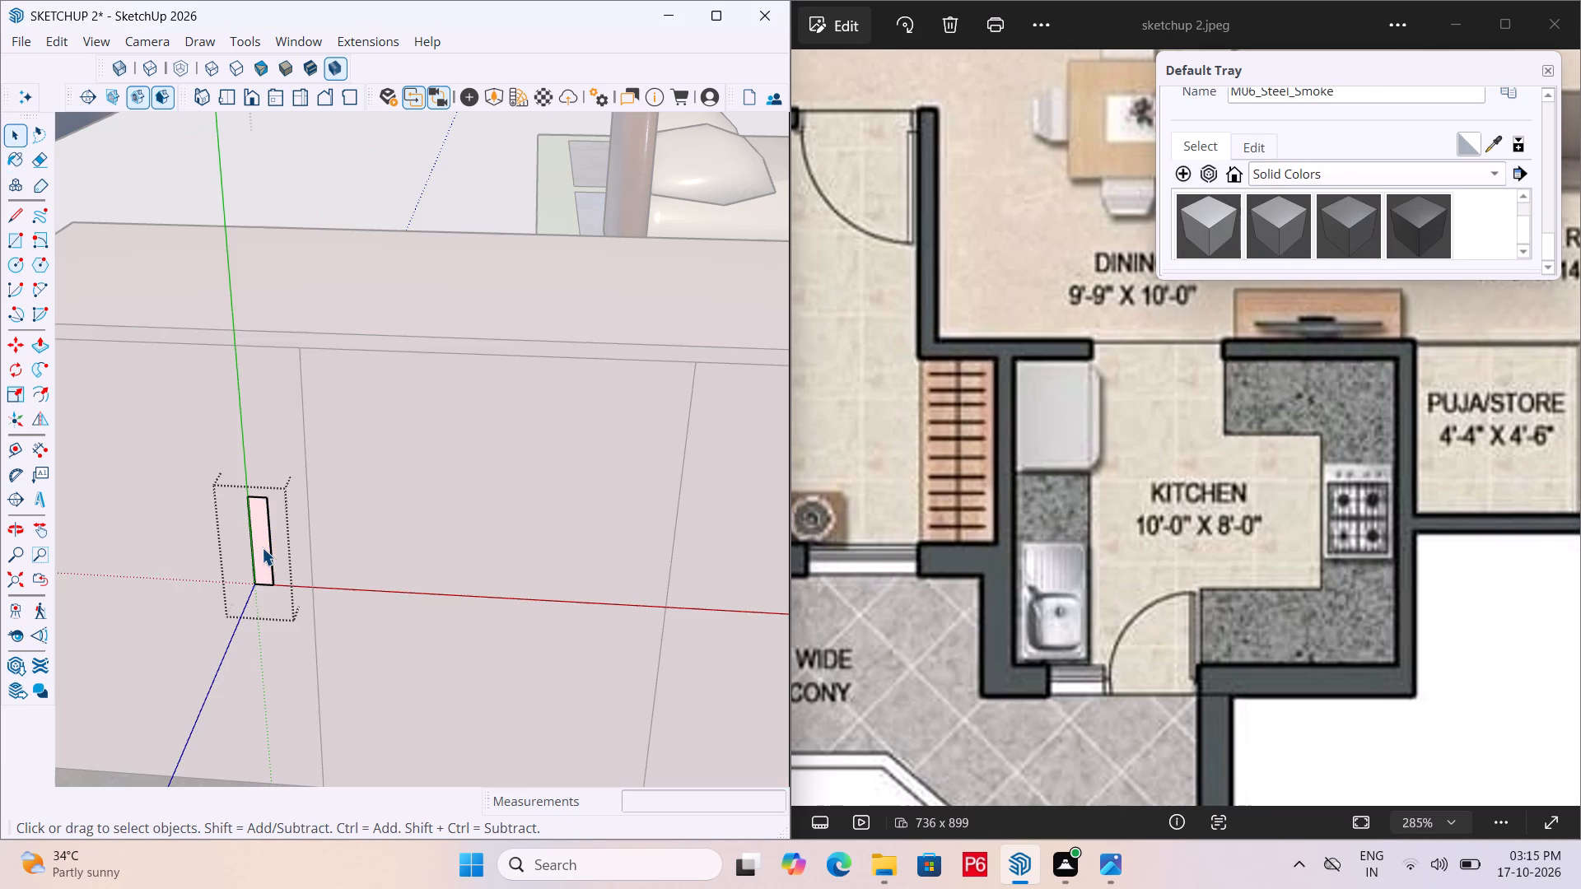
pyautogui.click(1369, 207)
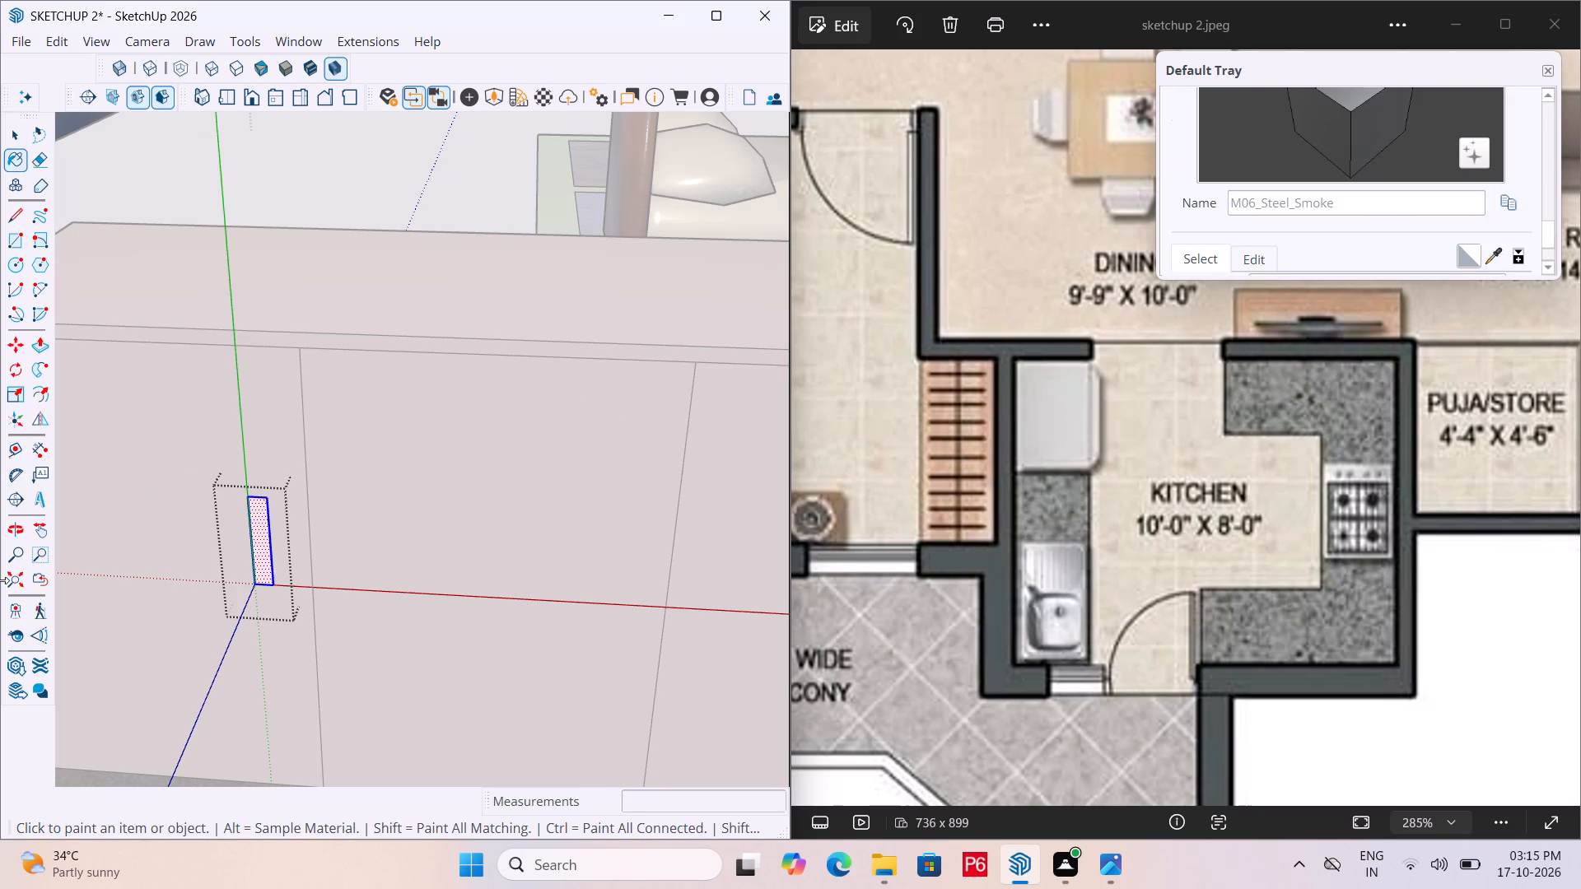
pyautogui.moveTo(250, 533); pyautogui.dragTo(259, 528)
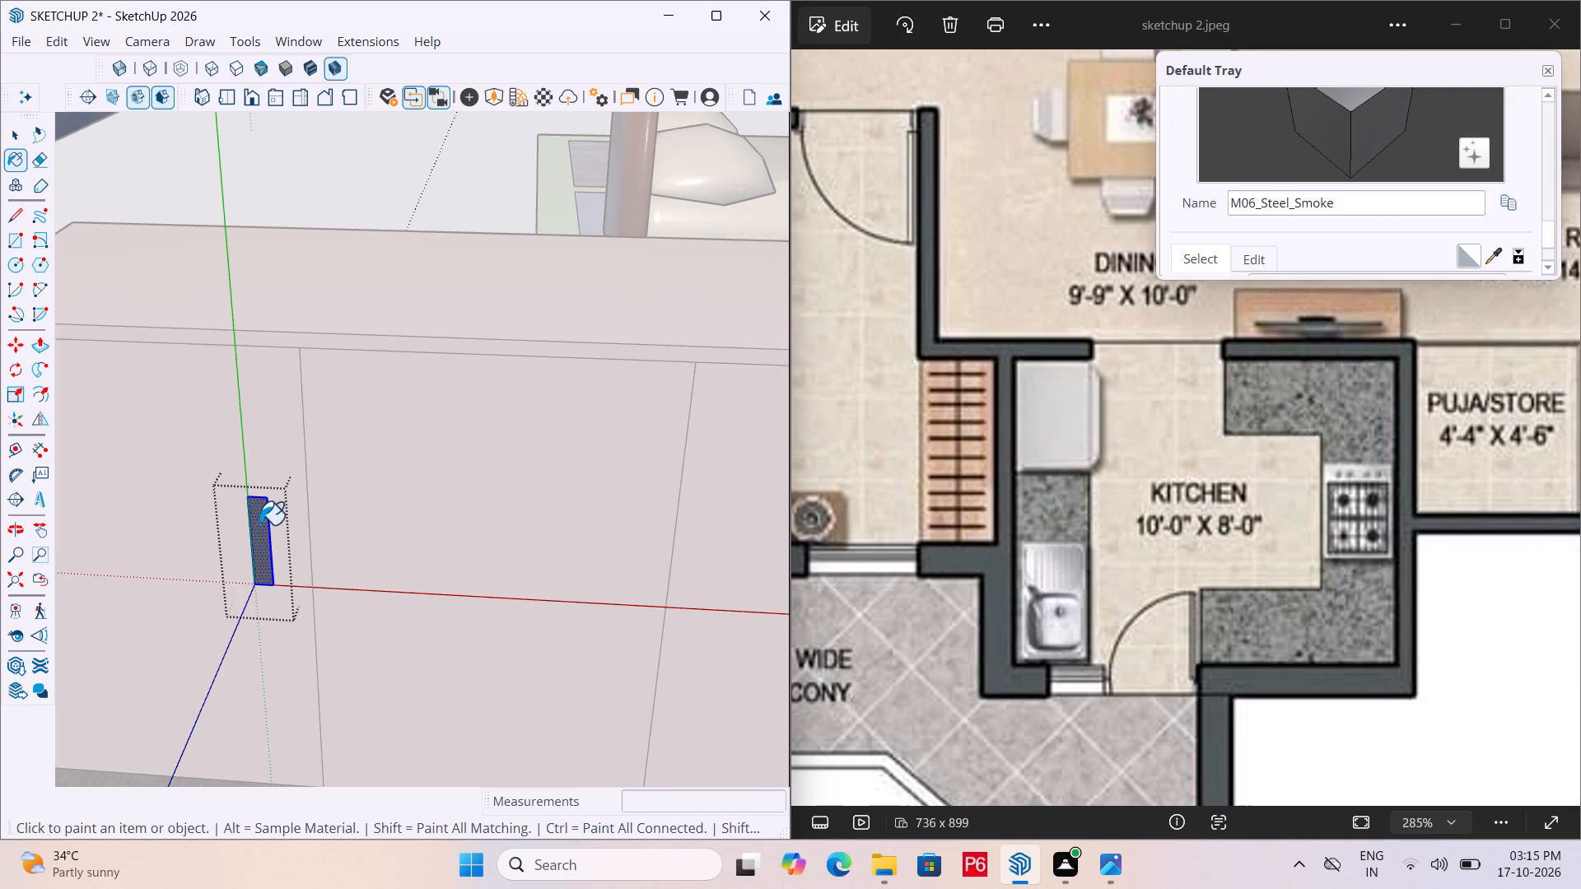
pyautogui.press('space')
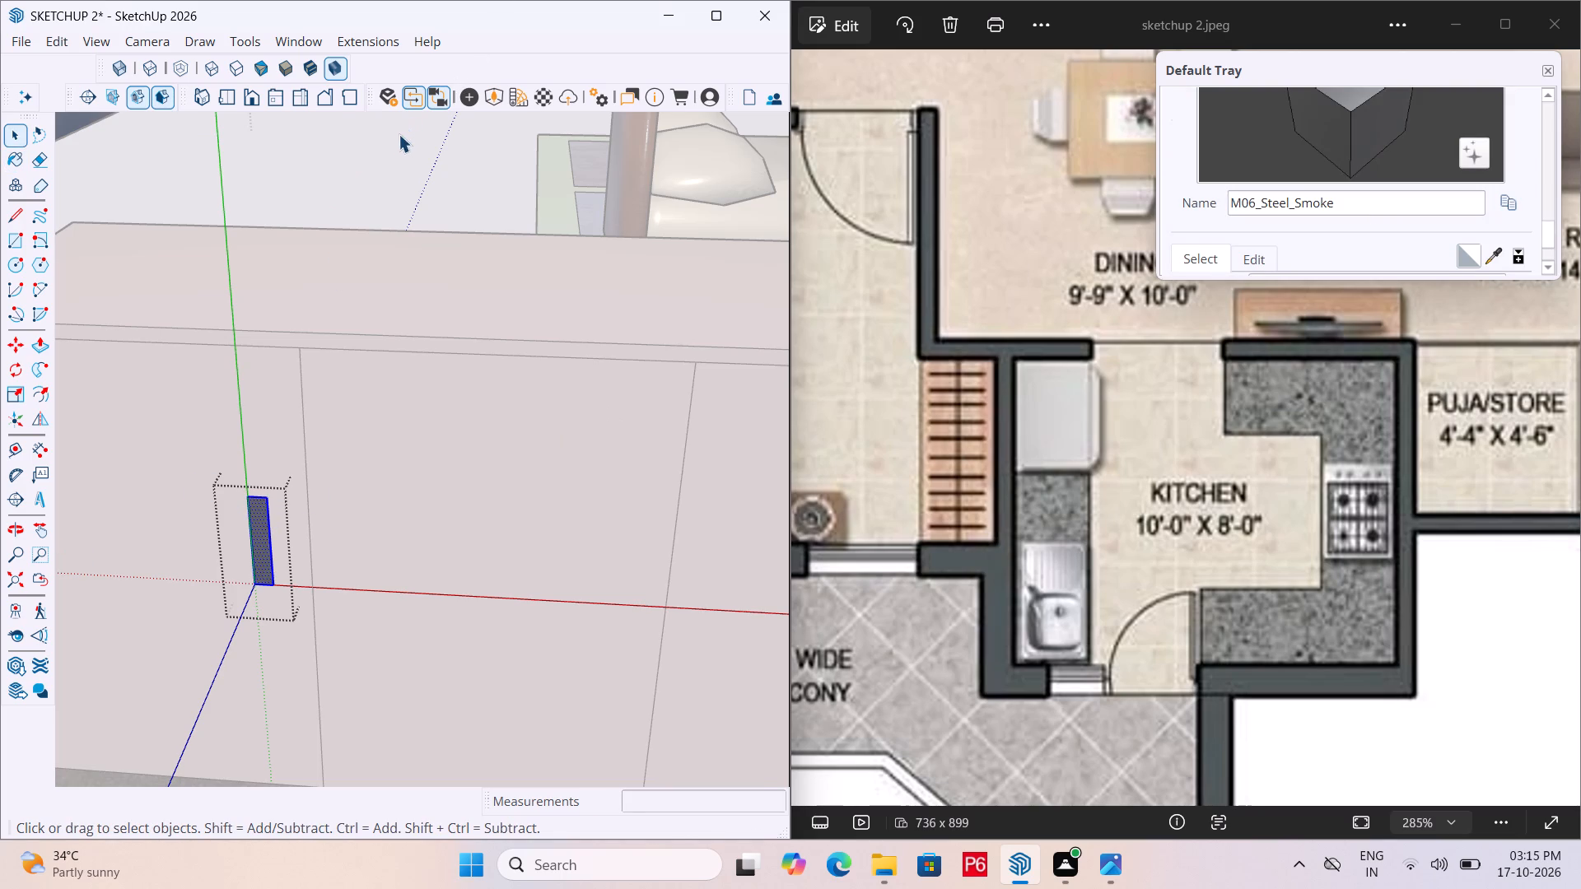
pyautogui.click(395, 140)
pyautogui.click(267, 508)
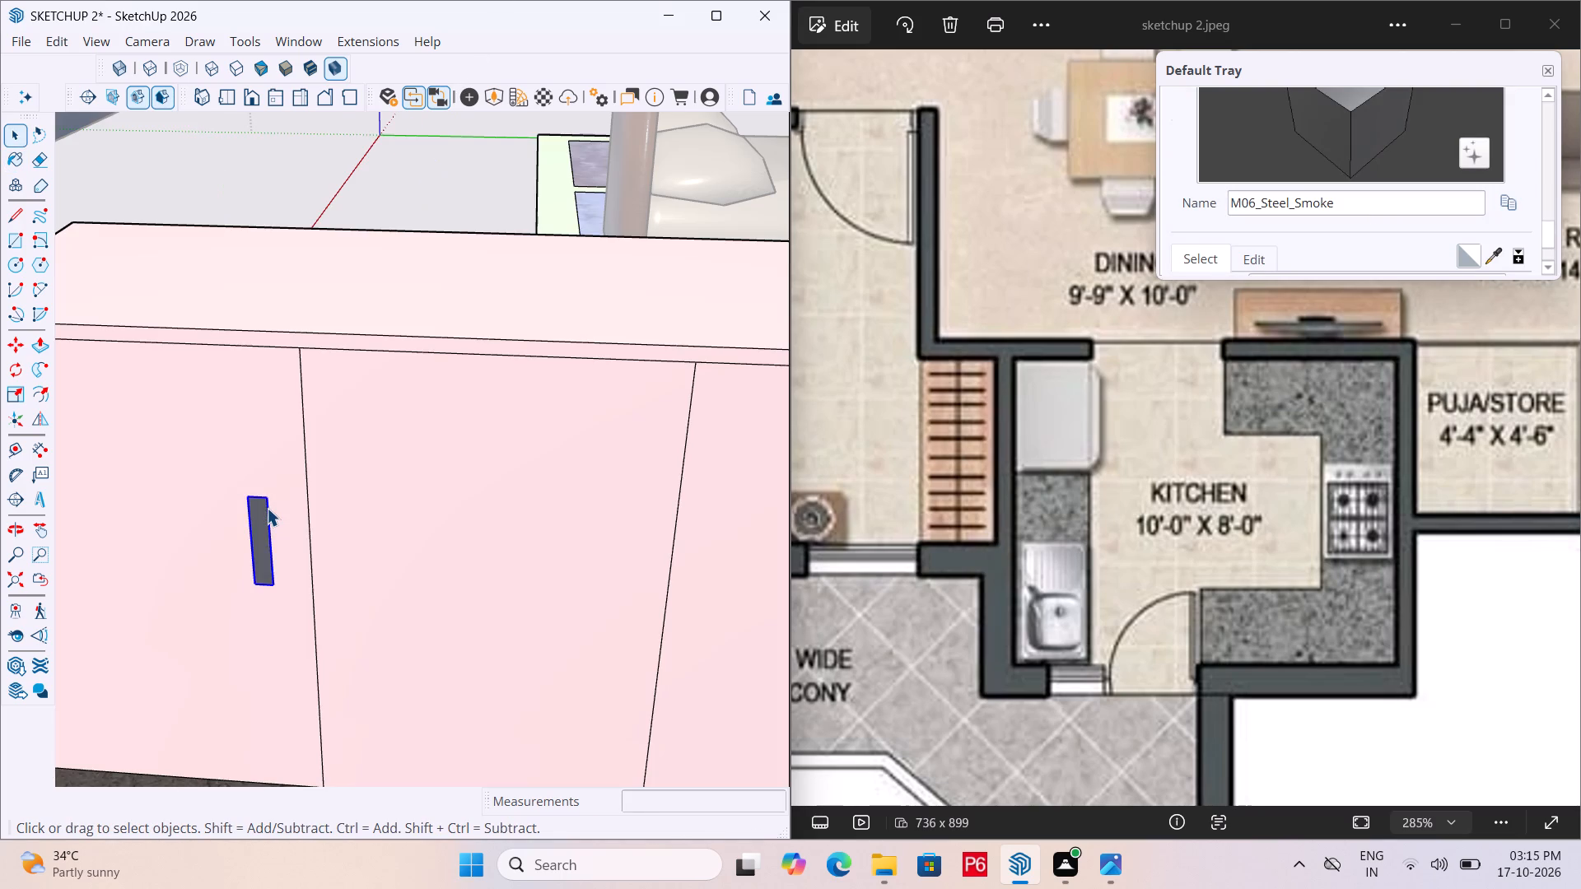
pyautogui.doubleClick(267, 508)
pyautogui.click(396, 203)
# Copy the grey handle horizontally across the first door joint onto the adjoining cabinet door.
pyautogui.click(260, 514)
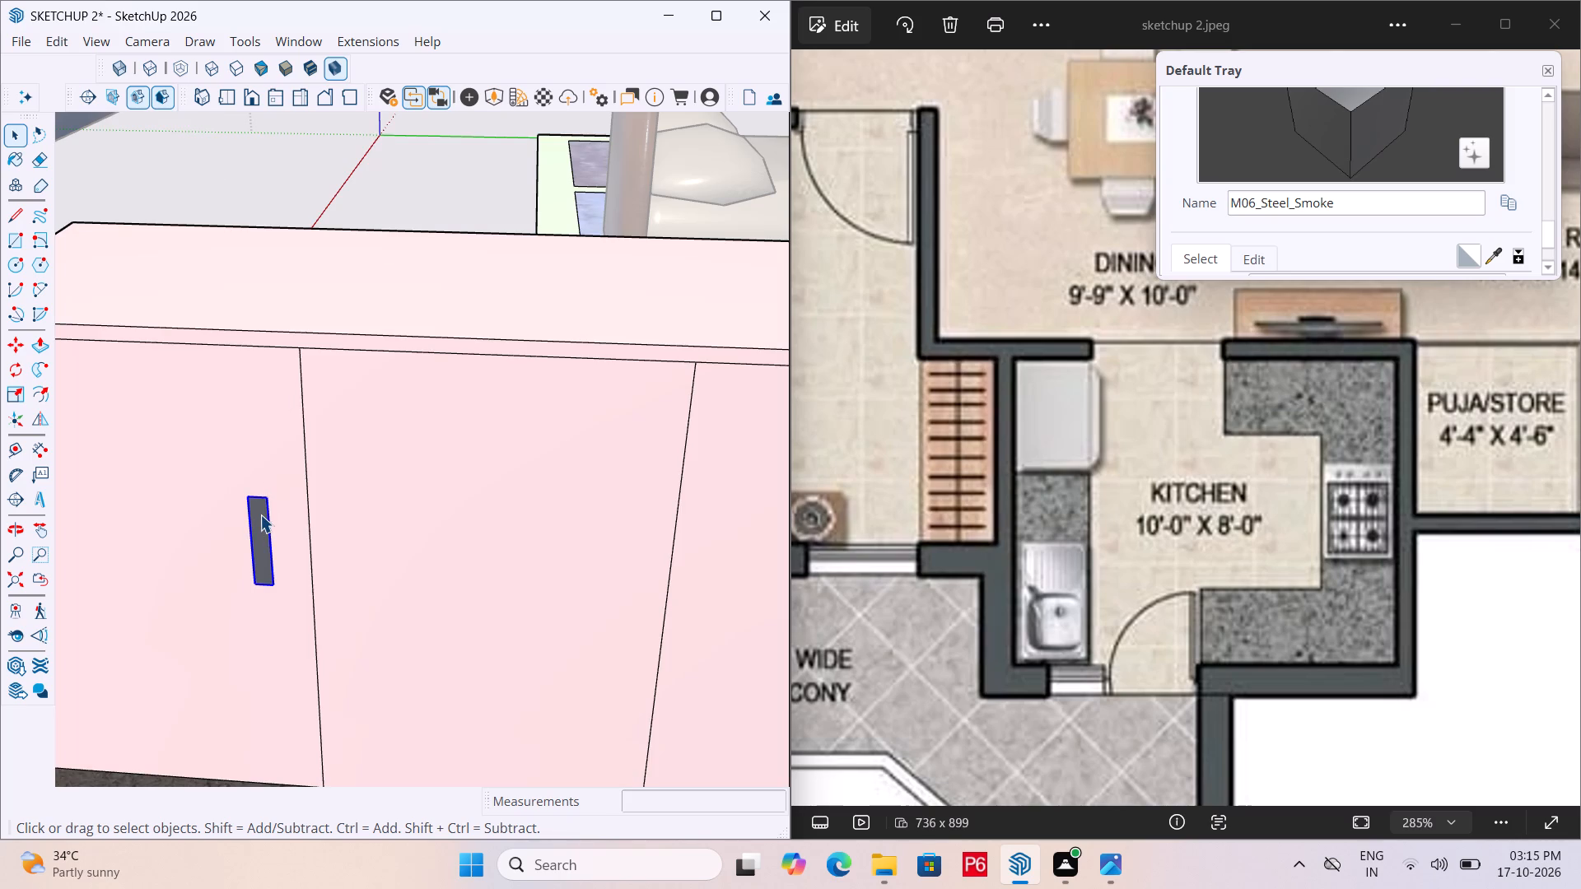
pyautogui.press('m')
pyautogui.click(250, 584)
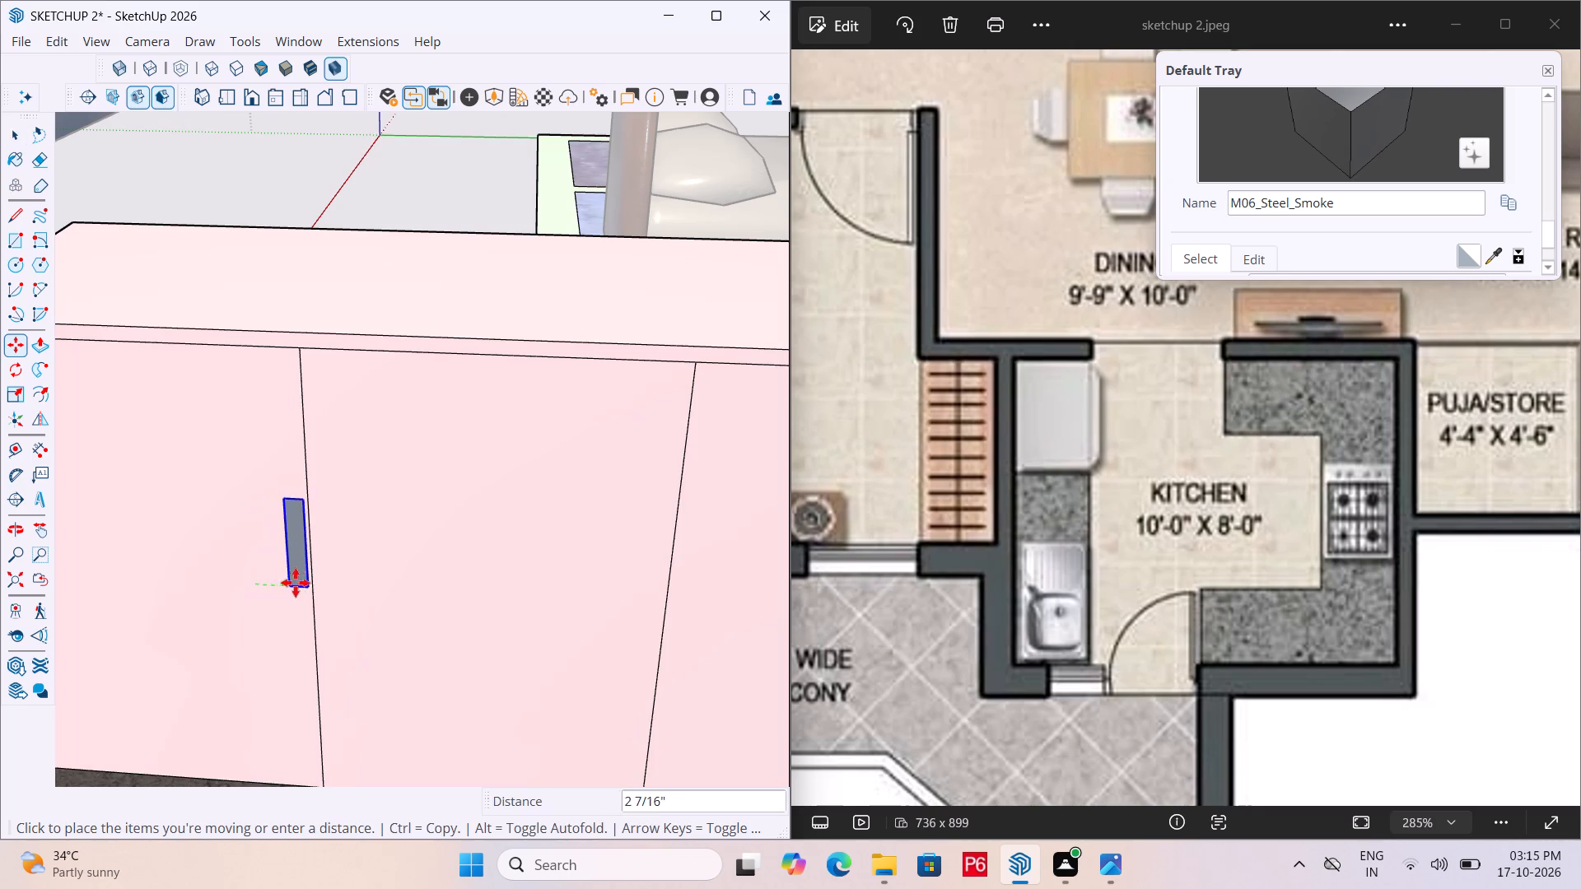
pyautogui.click(336, 593)
pyautogui.scroll(-4, 207, 540)
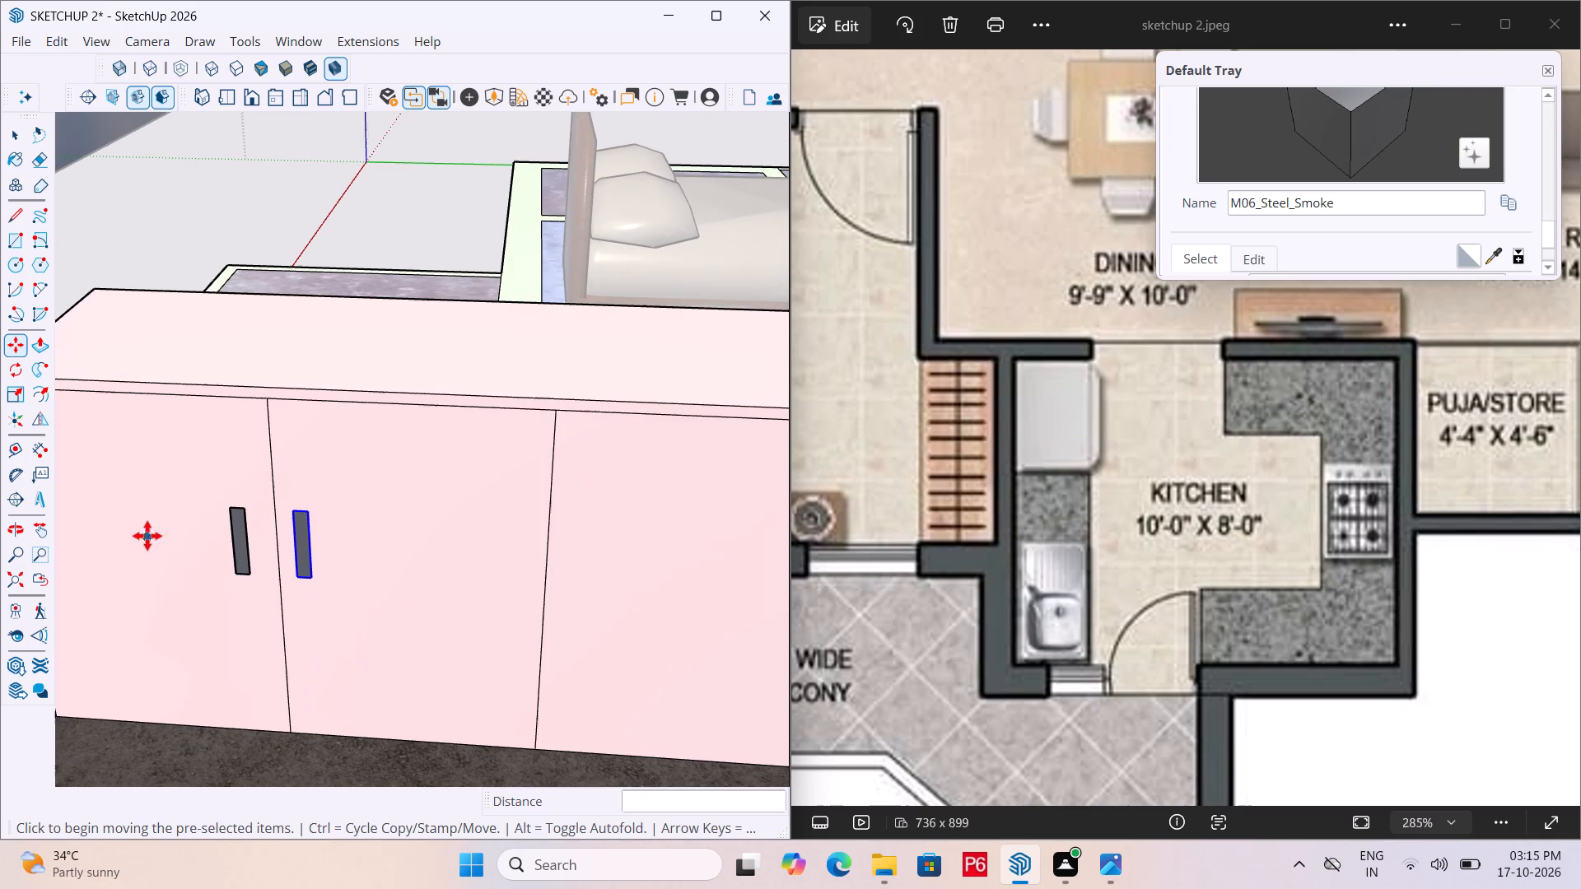
# Copy both grey handles together about 2' 15/16" along the counter so they straddle the middle door joint.
pyautogui.press('space')
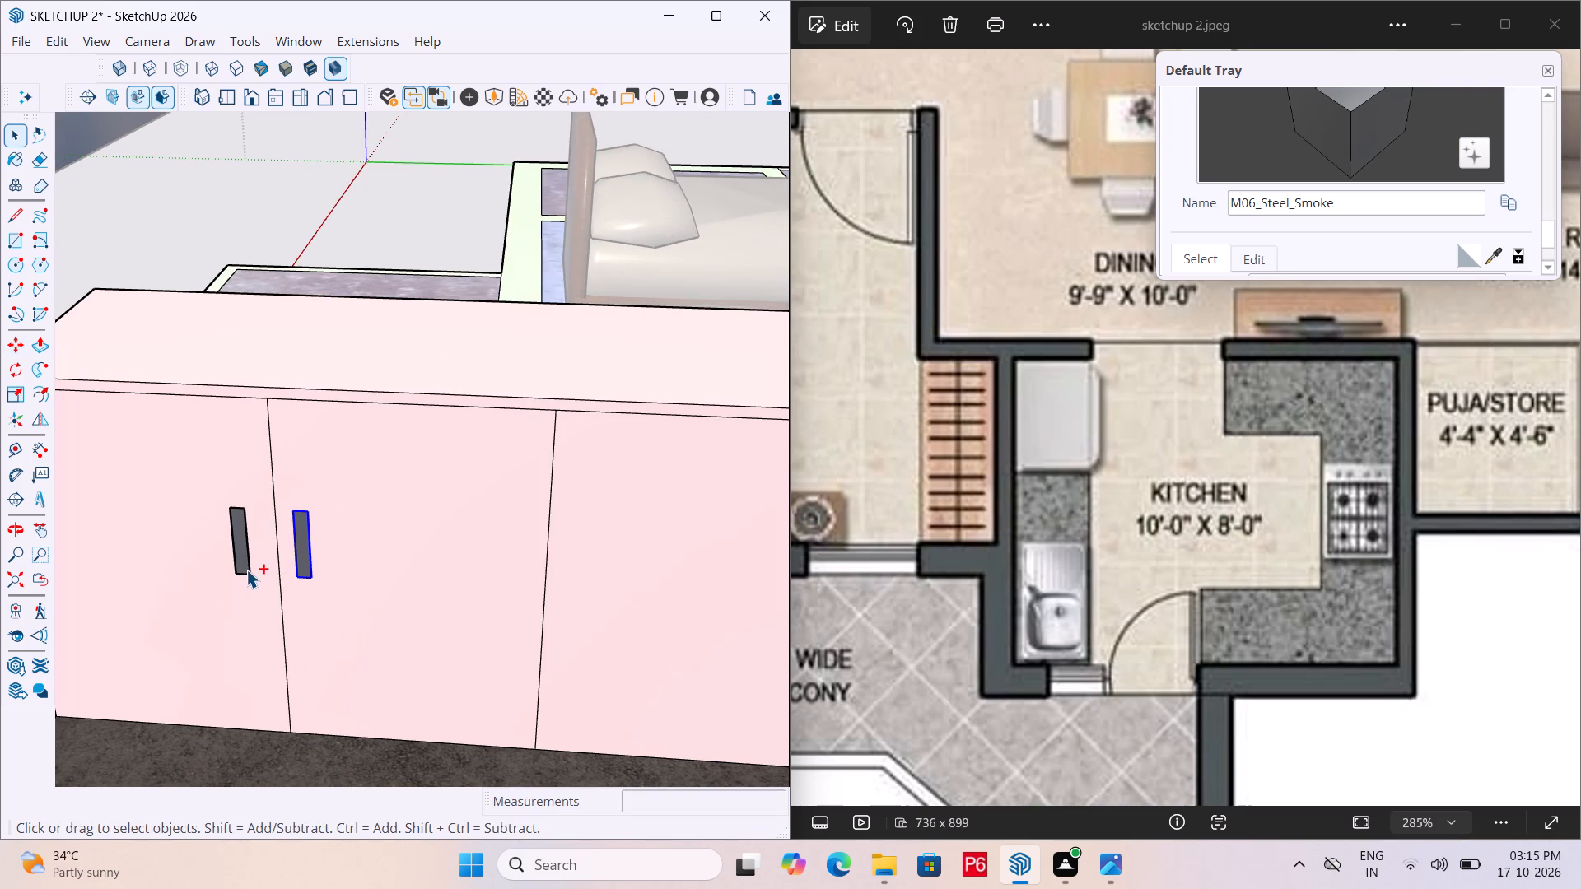
pyautogui.keyDown('ctrl'); pyautogui.click(246, 570); pyautogui.keyUp('ctrl')
pyautogui.scroll(2, 236, 575)
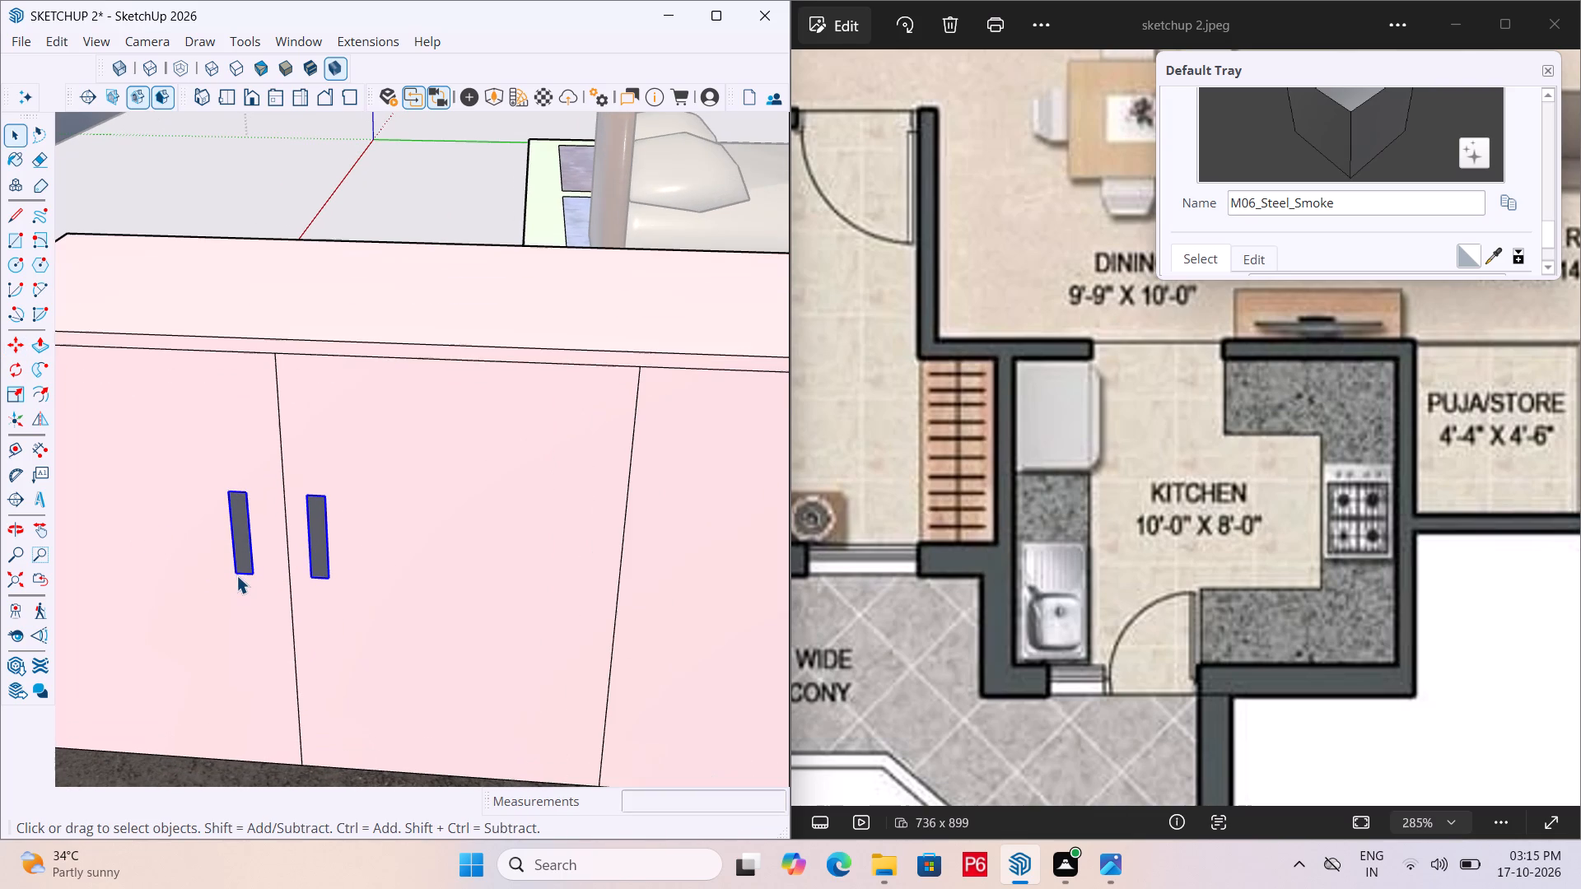
pyautogui.press('m')
pyautogui.click(256, 577)
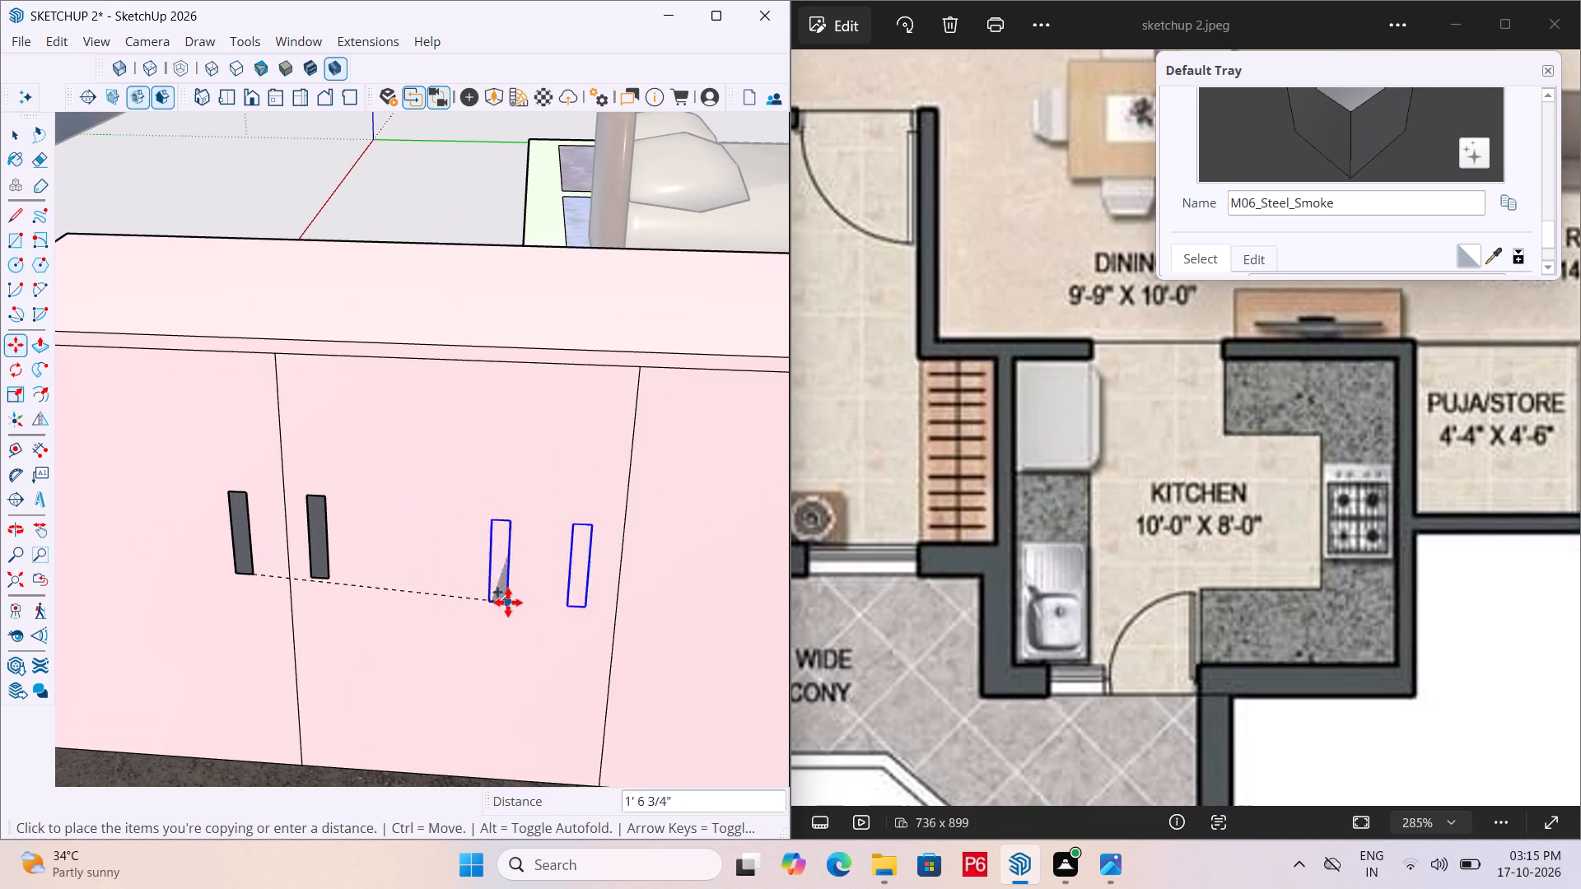
pyautogui.scroll(-3, 236, 542)
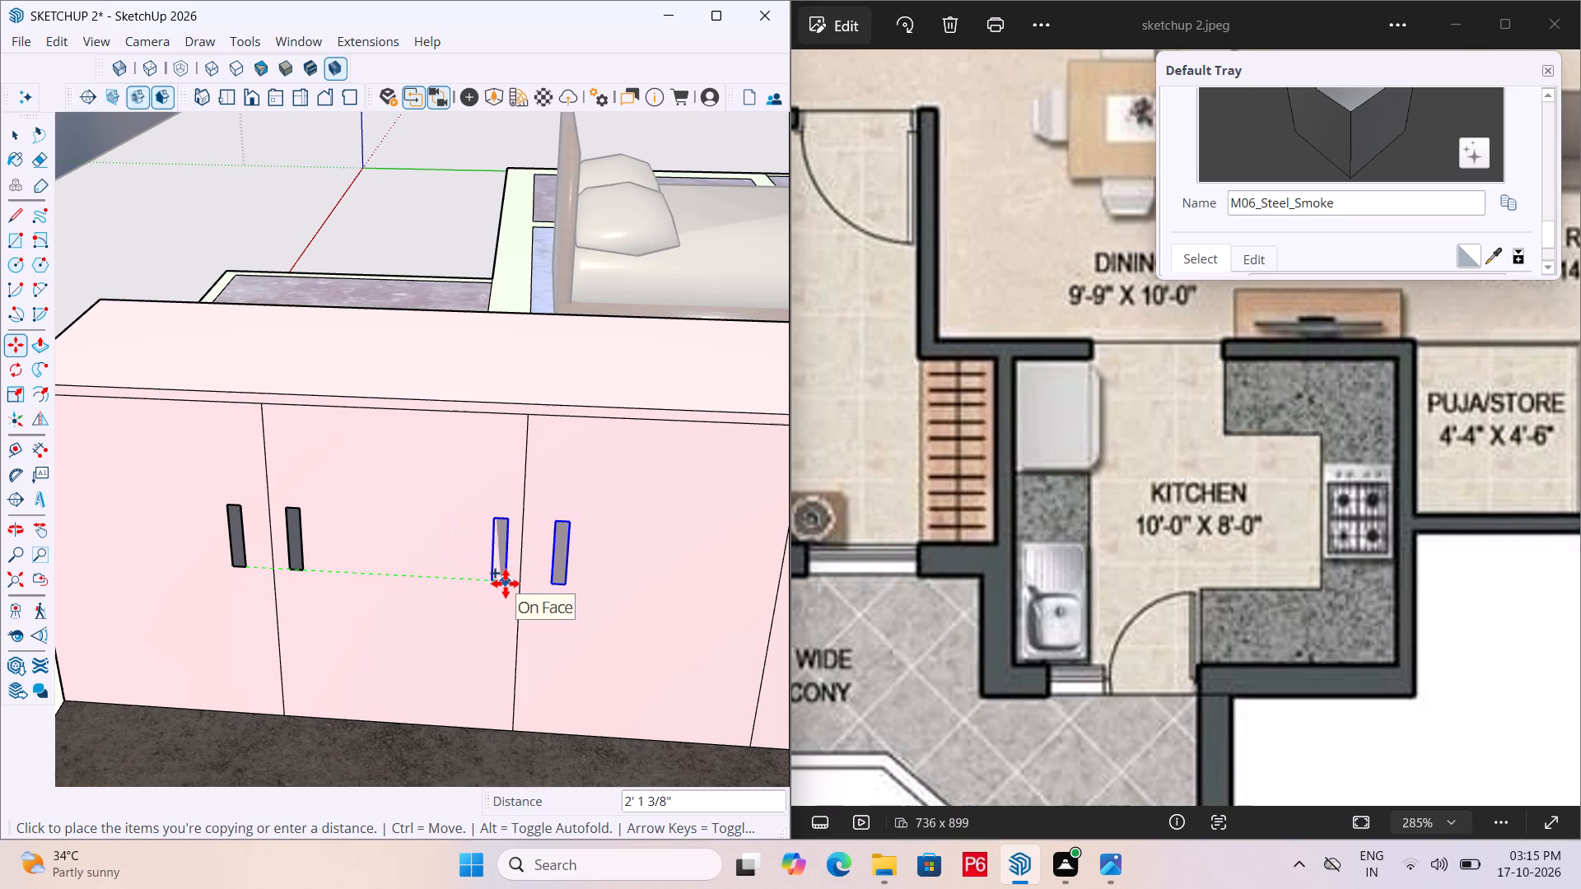
pyautogui.scroll(4, 504, 584)
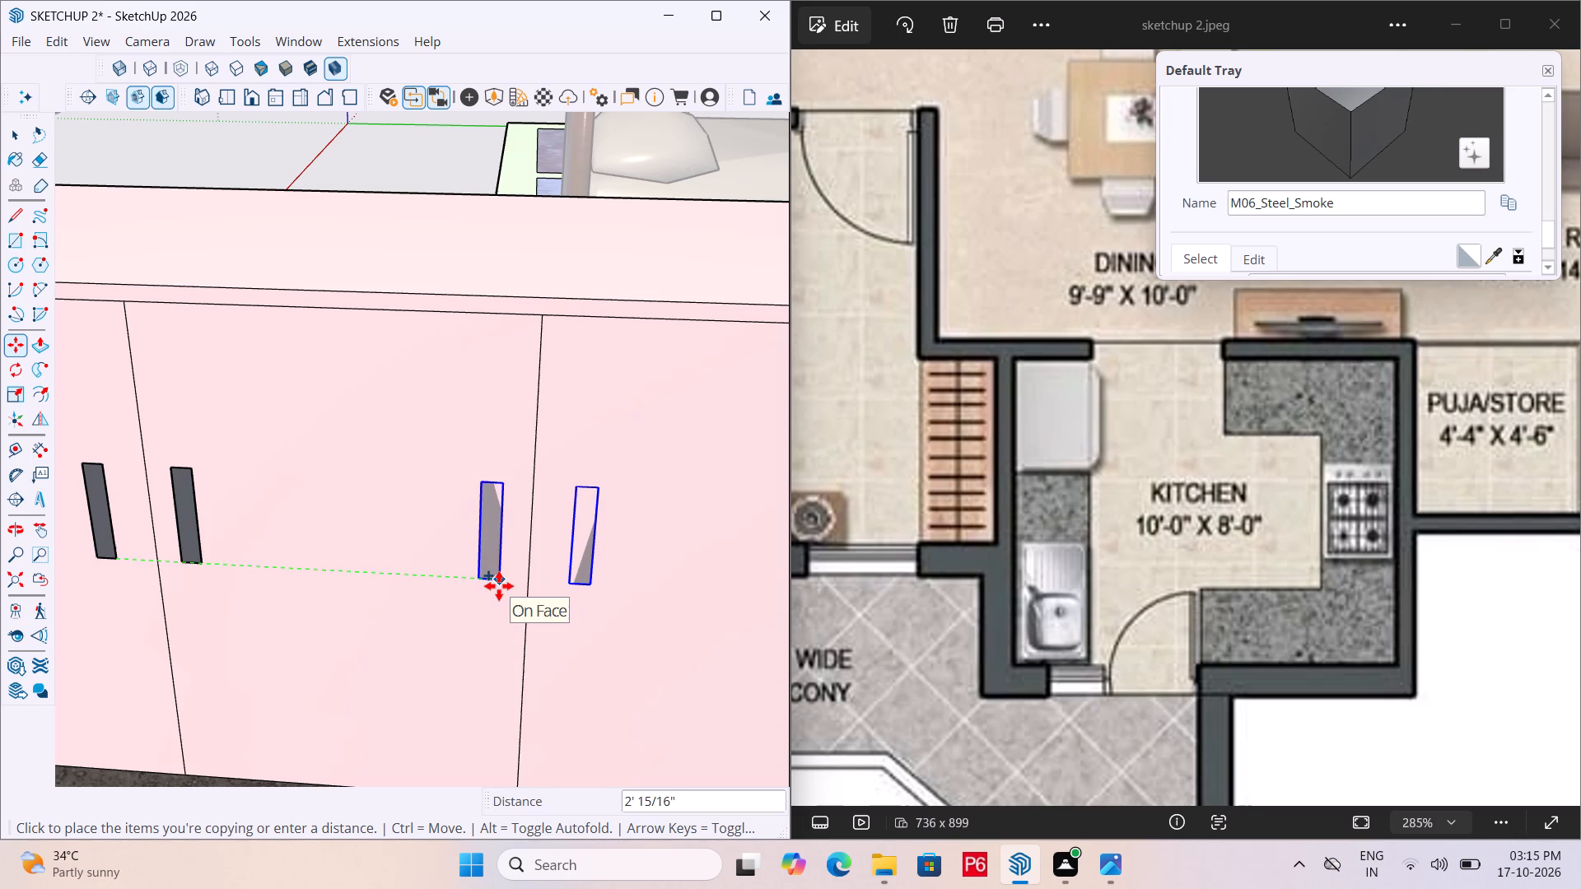
pyautogui.scroll(-4, 478, 596)
pyautogui.moveTo(451, 603); pyautogui.dragTo(478, 579, button='middle')
pyautogui.scroll(-5, 314, 563)
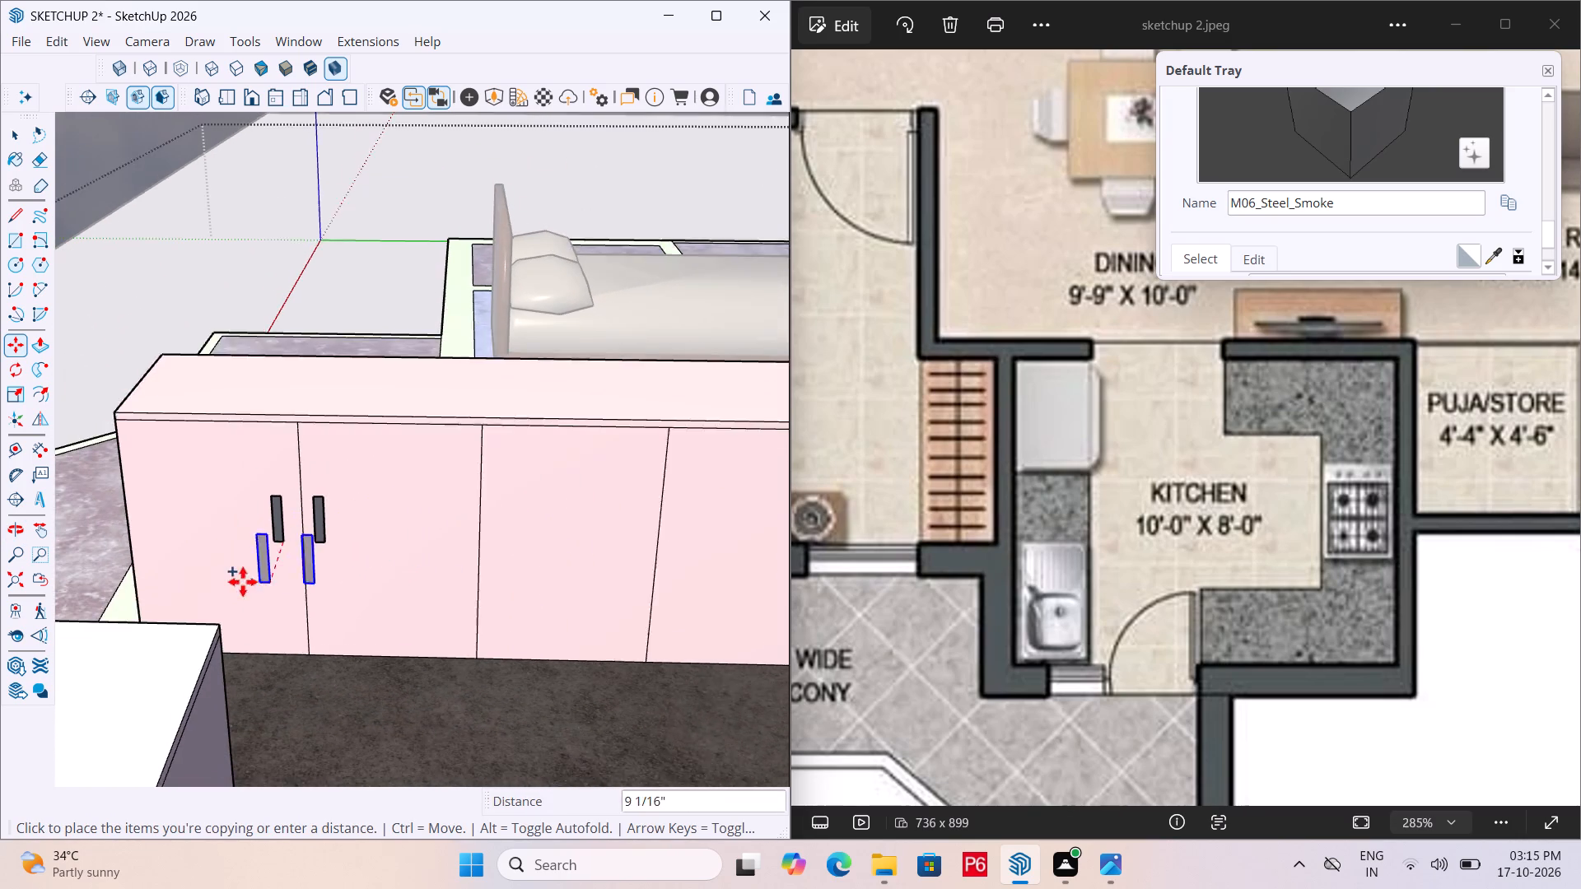
pyautogui.scroll(6, 470, 544)
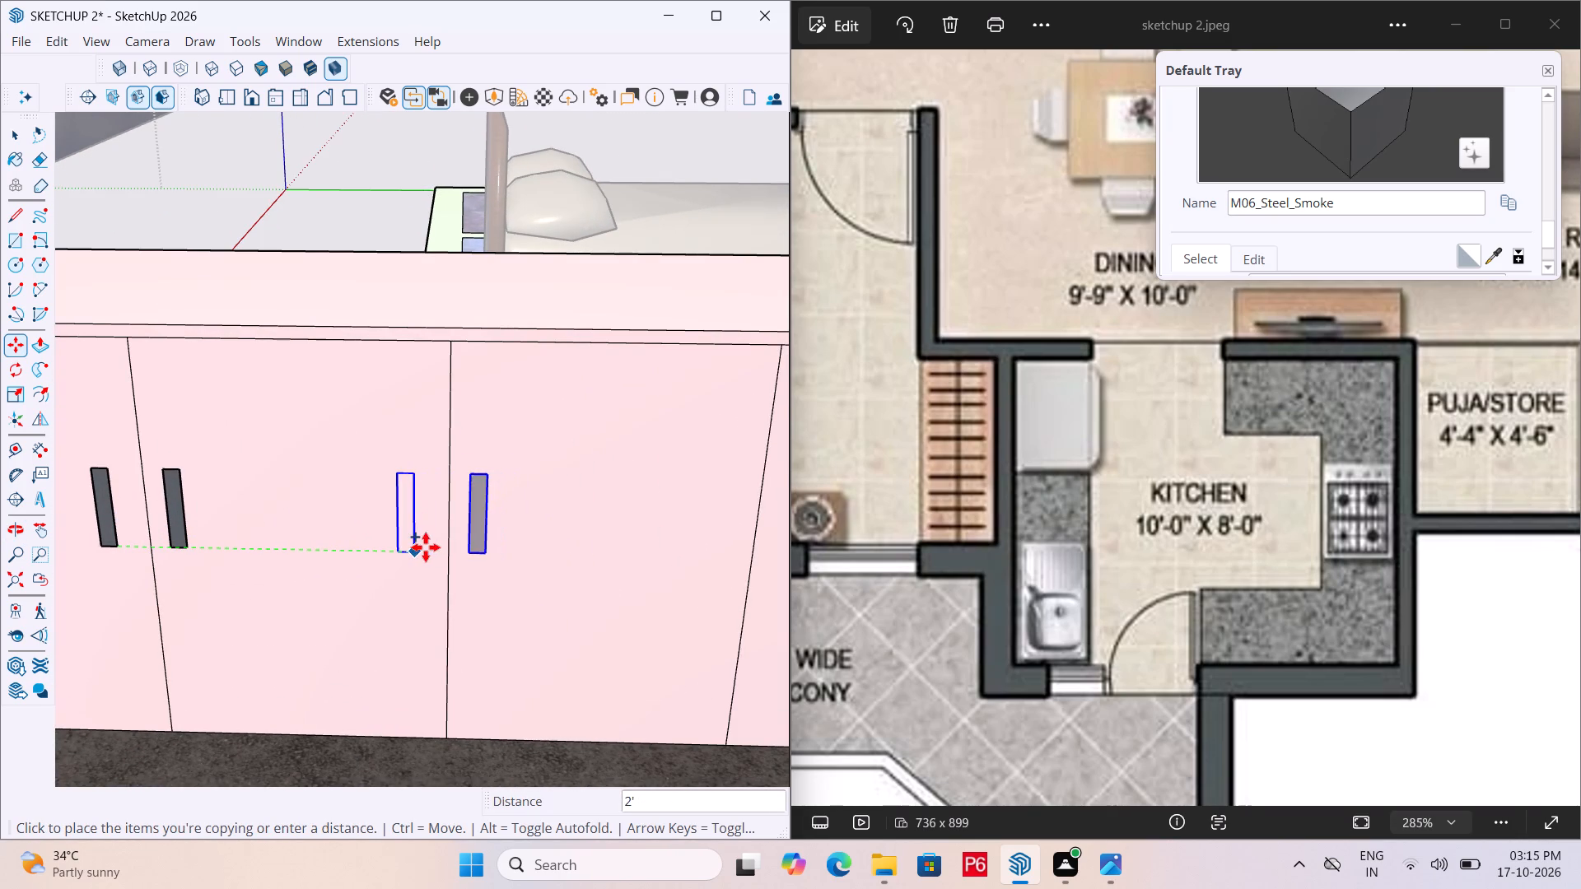
pyautogui.scroll(3, 424, 548)
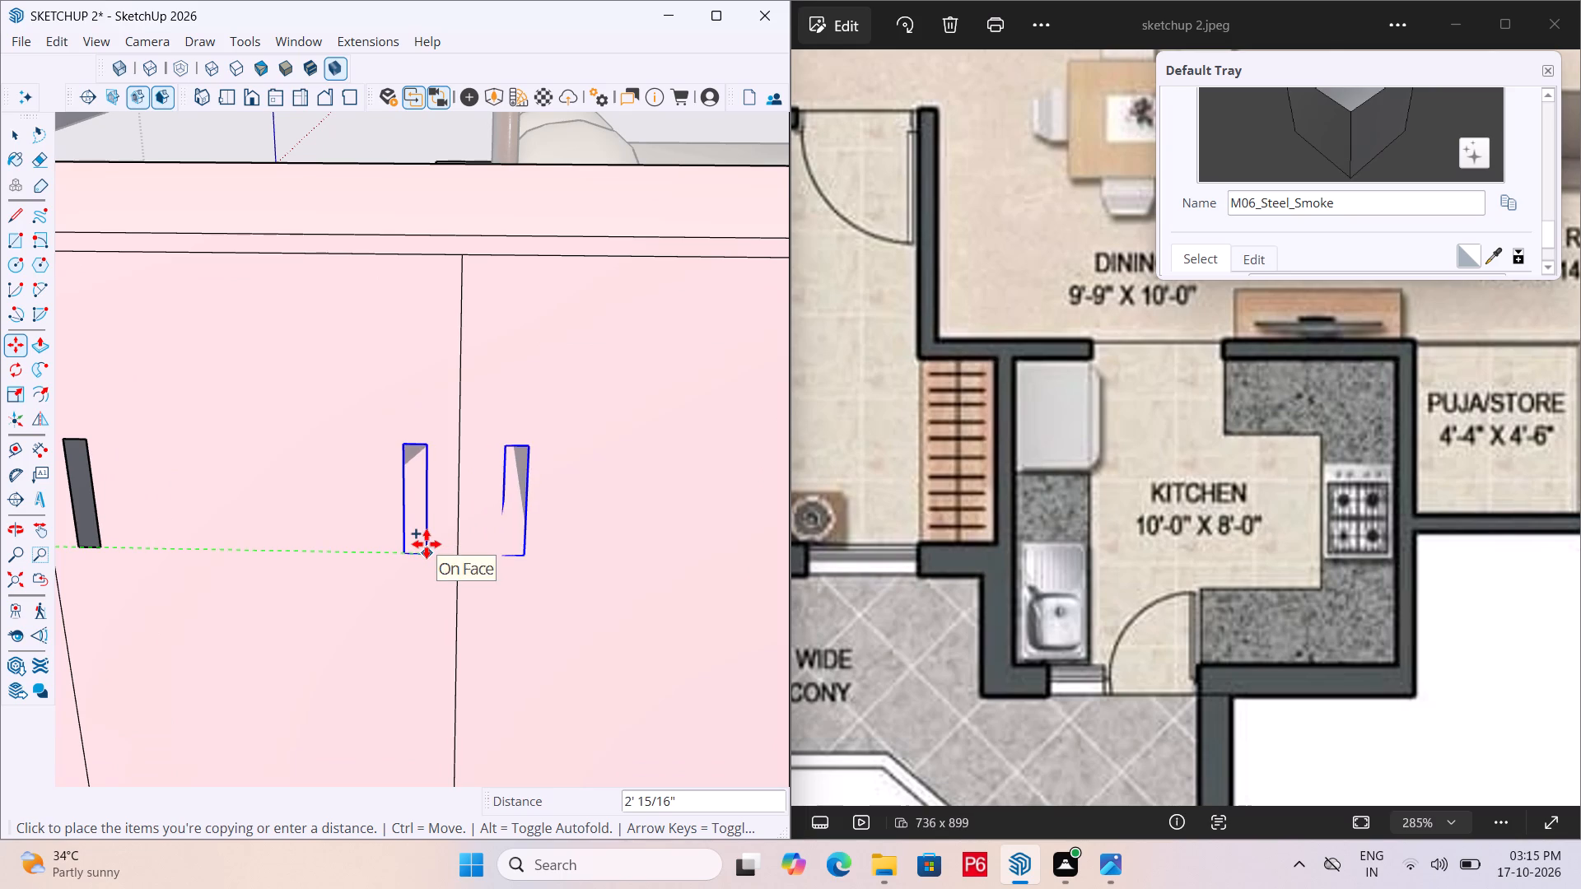
pyautogui.click(427, 544)
# Copy the middle pair of handles about 2' toward the dining table so they straddle the last door joint.
pyautogui.click(427, 551)
pyautogui.scroll(-2, 202, 498)
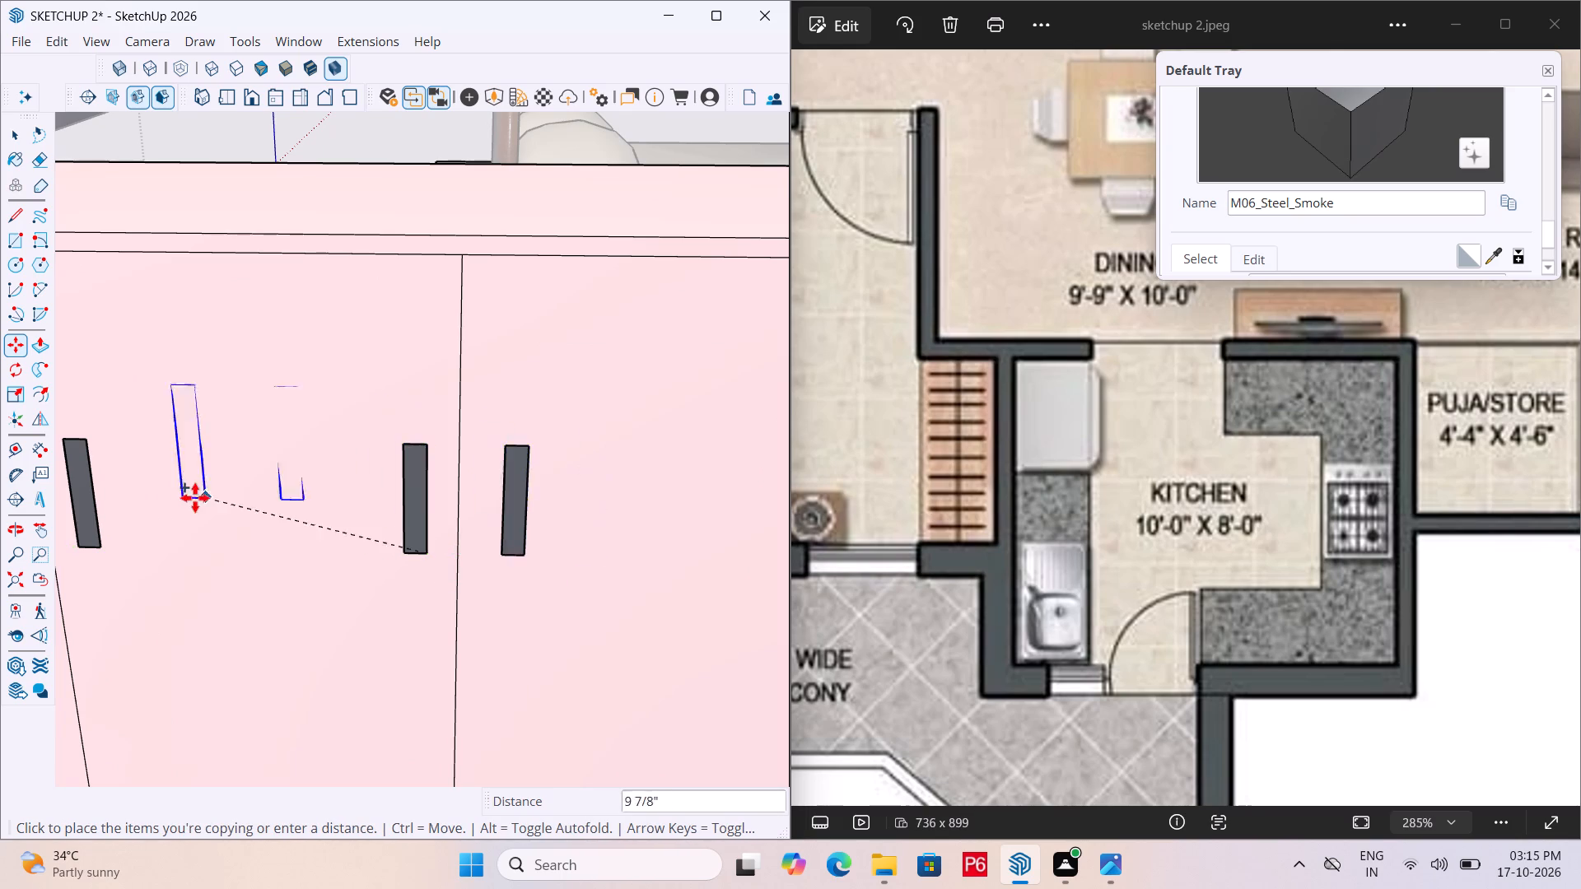
pyautogui.scroll(-4, 195, 498)
pyautogui.scroll(2, 572, 542)
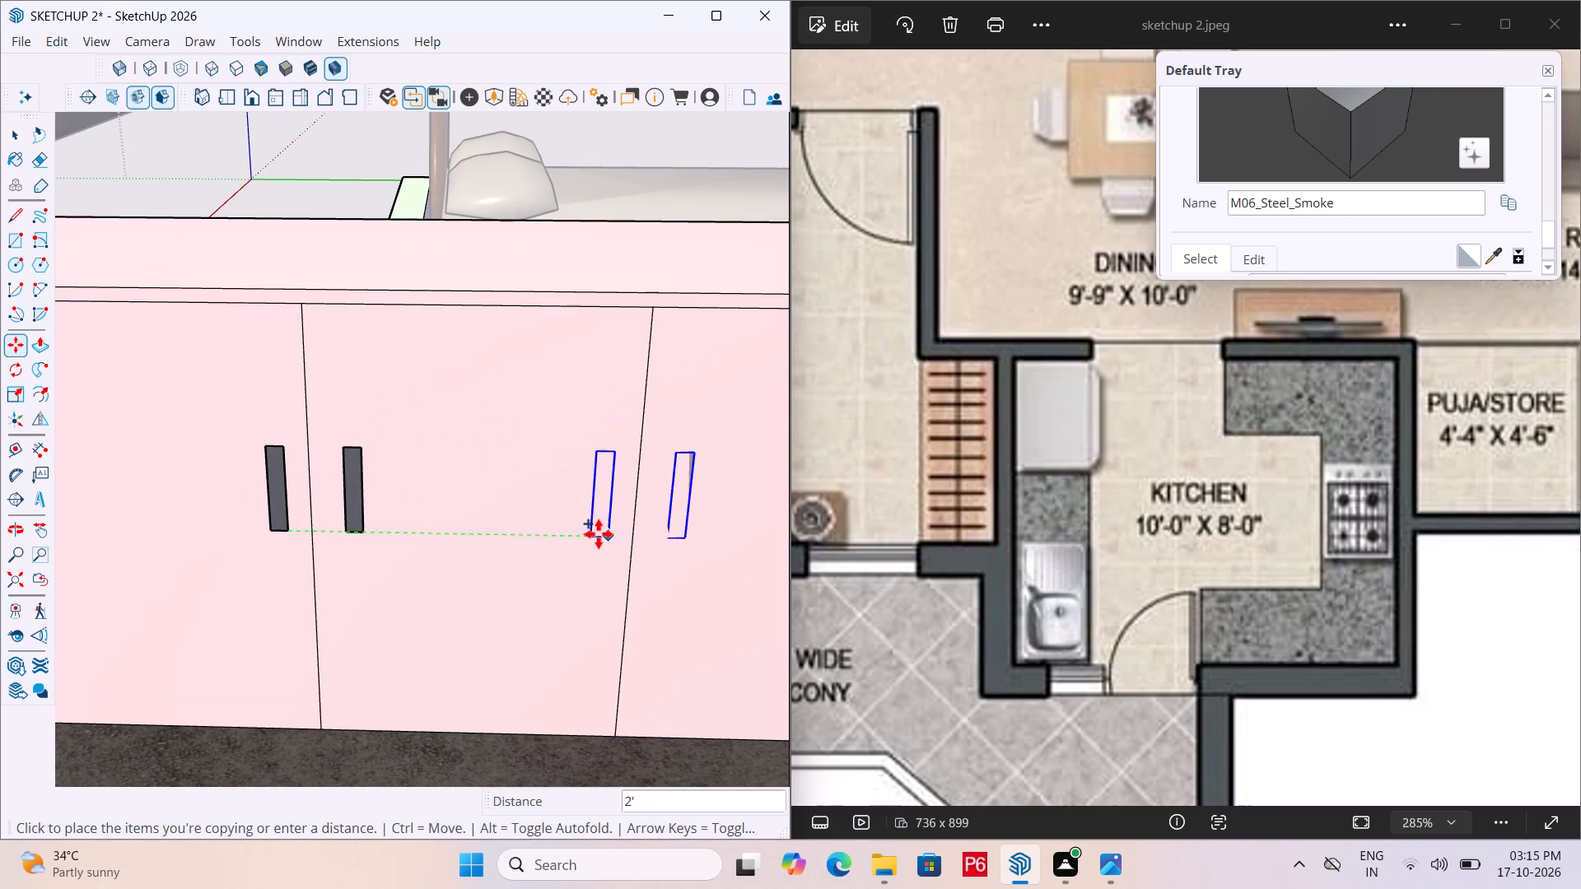
pyautogui.click(599, 534)
pyautogui.scroll(-4, 481, 495)
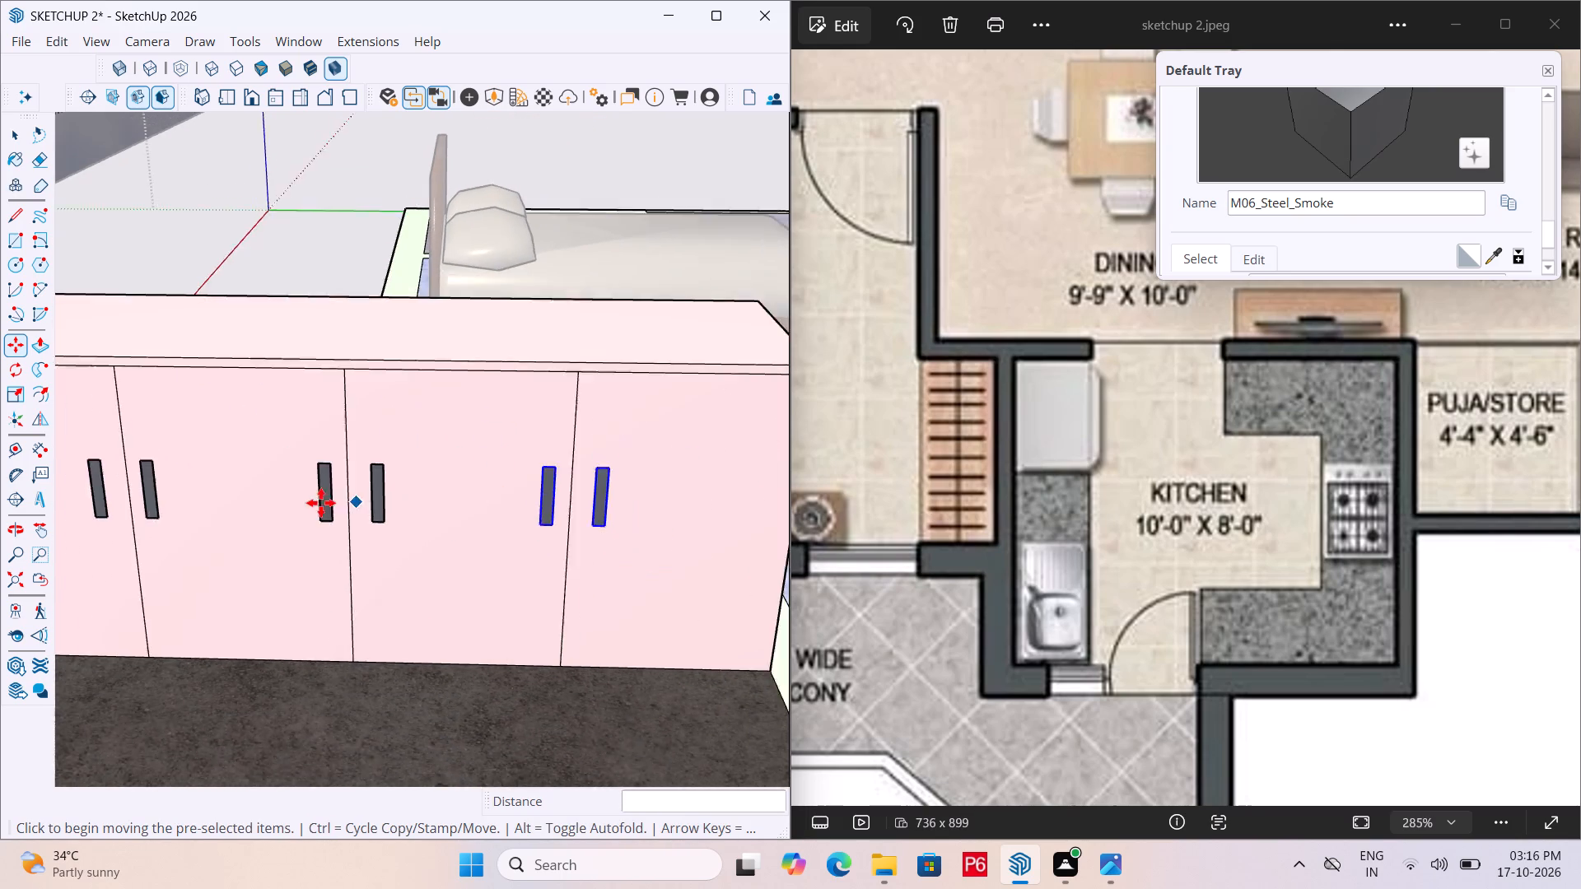
pyautogui.scroll(-6, 321, 503)
pyautogui.moveTo(581, 528); pyautogui.dragTo(338, 539, button='middle')
pyautogui.scroll(-1, 581, 528)
pyautogui.press('space')
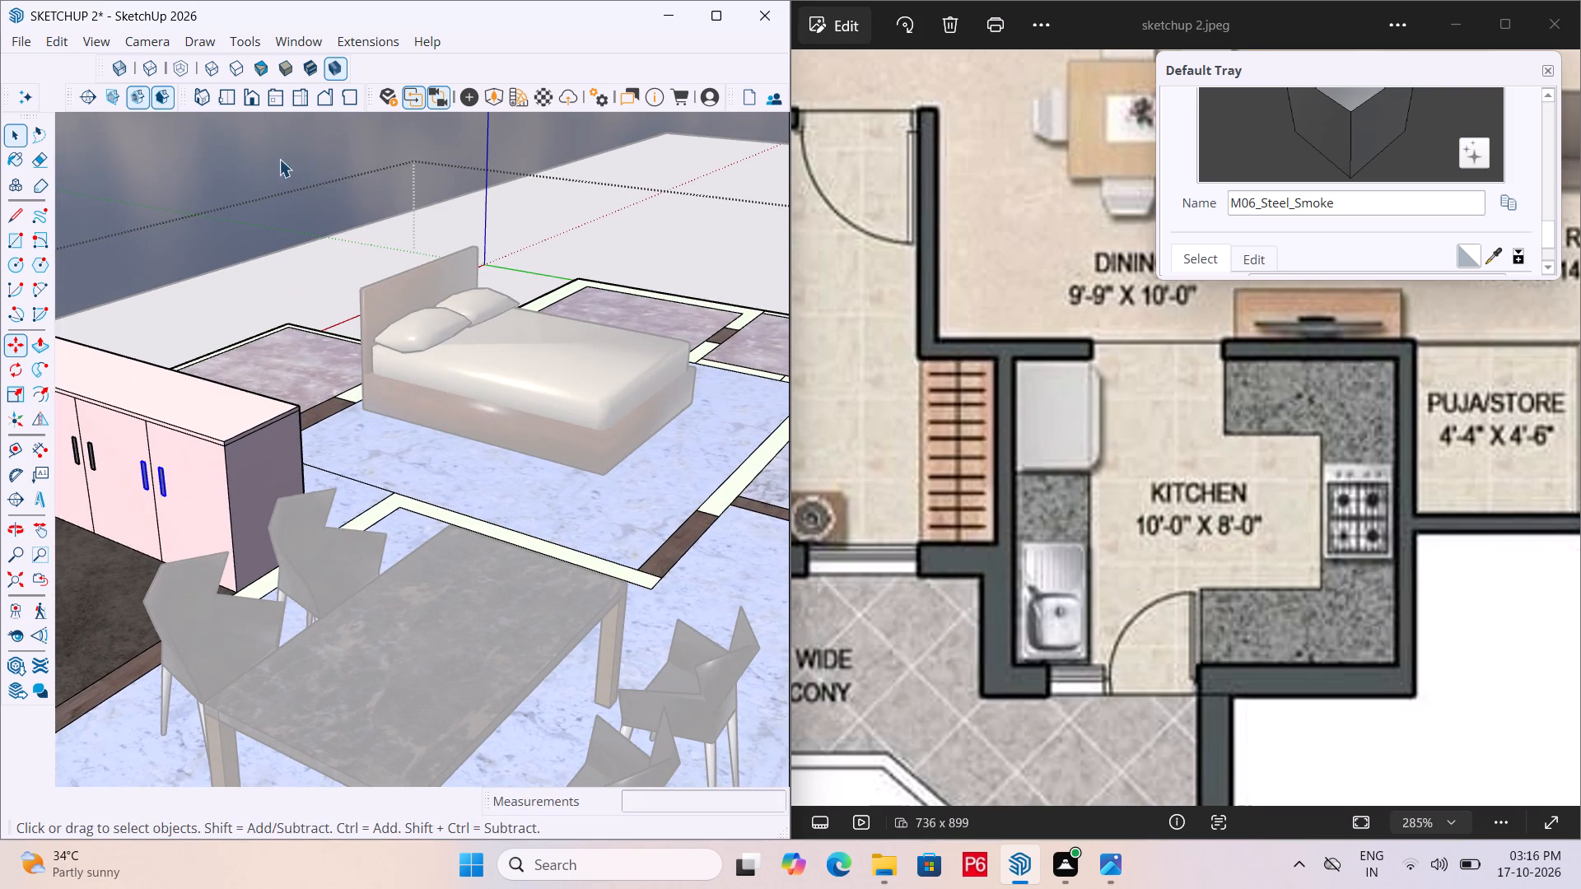
pyautogui.click(273, 150)
pyautogui.moveTo(306, 150); pyautogui.dragTo(315, 150)
# Save the model.
pyautogui.keyDown('ctrl'); pyautogui.scroll(-3, 545, 439); pyautogui.keyUp('ctrl')
pyautogui.hotkey('ctrl', 's')
pyautogui.hotkey('ctrl', 's')
pyautogui.hotkey('ctrl', 's')
pyautogui.keyDown('ctrl'); pyautogui.scroll(-3, 554, 480); pyautogui.keyUp('ctrl')
pyautogui.hotkey('ctrl', 's')
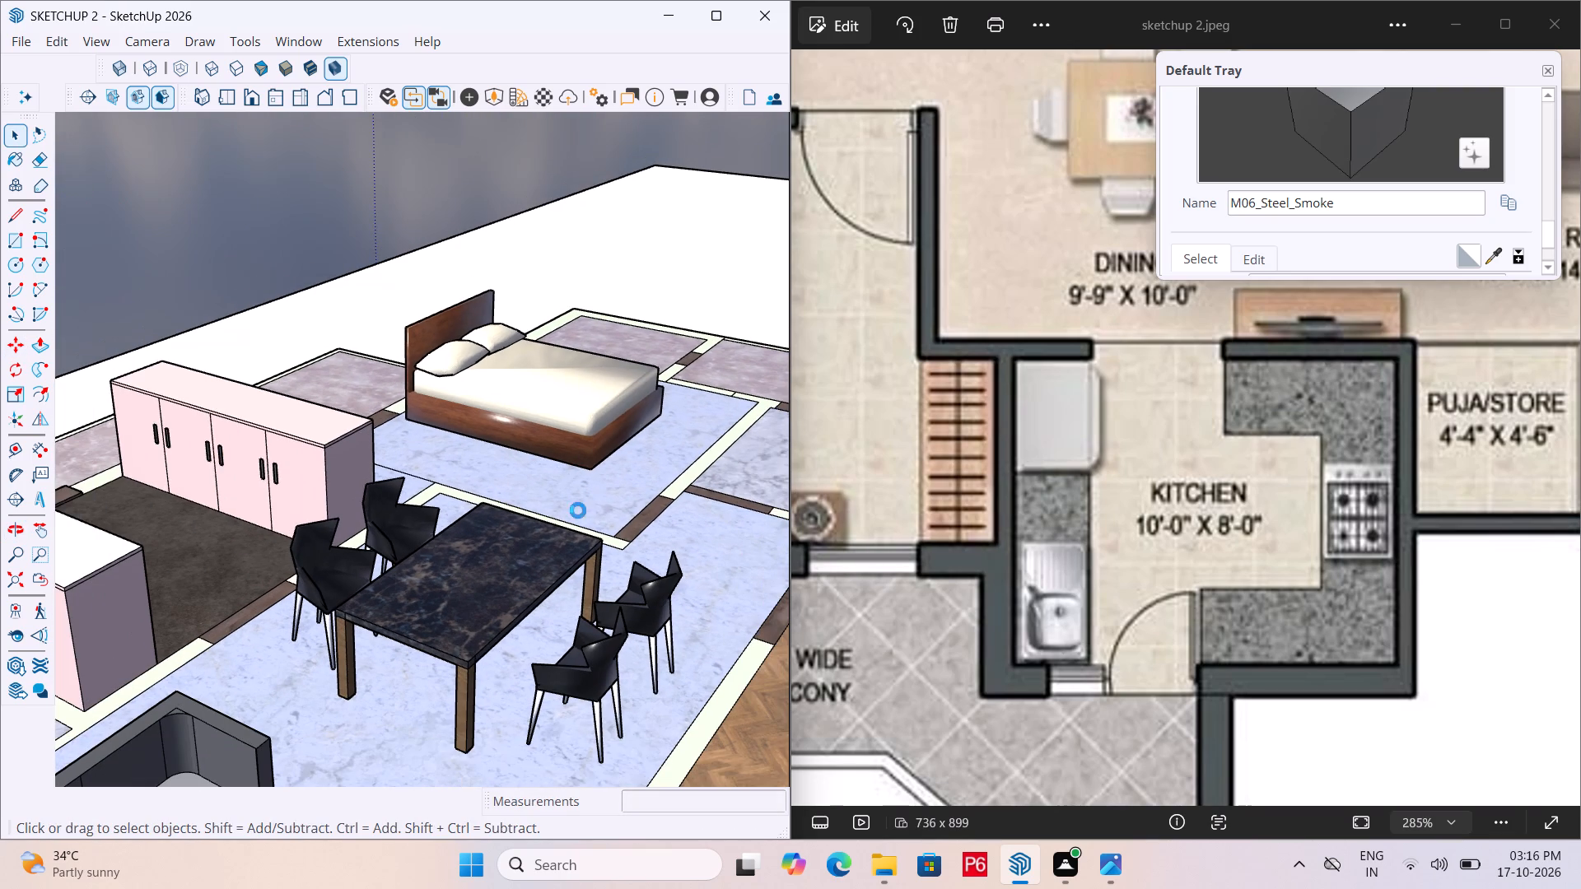
# Open the group containing the kitchen counters for editing.
pyautogui.keyDown('ctrl'); pyautogui.scroll(-2, 578, 510); pyautogui.keyUp('ctrl')
pyautogui.moveTo(498, 499); pyautogui.dragTo(360, 499, button='middle')
pyautogui.scroll(-2, 498, 439)
pyautogui.moveTo(489, 448); pyautogui.dragTo(469, 455, button='middle')
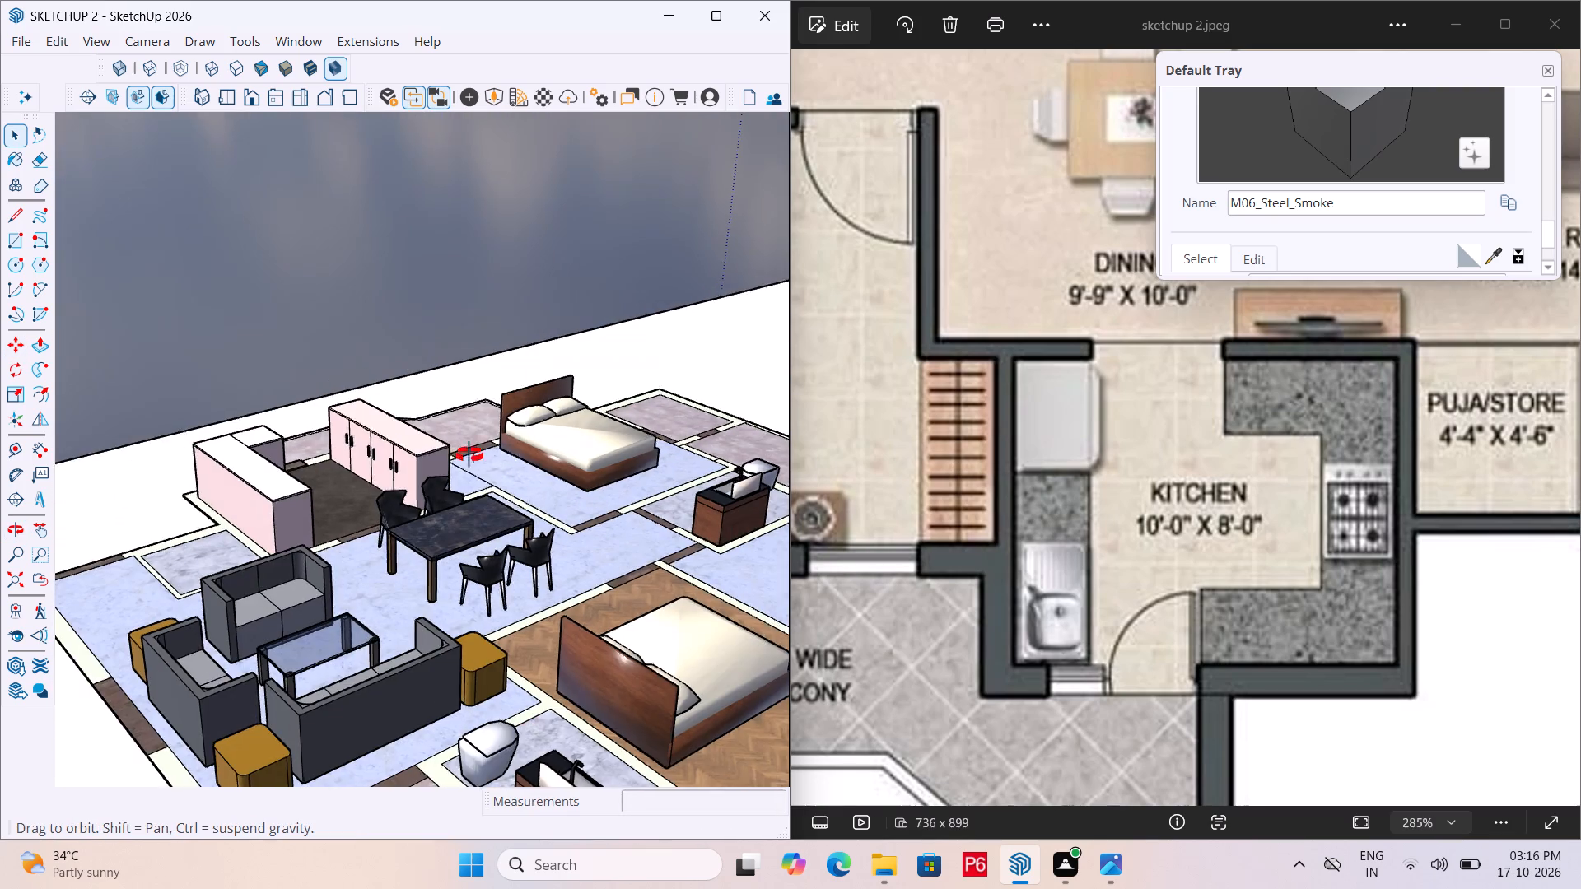
pyautogui.moveTo(469, 455); pyautogui.dragTo(497, 459, button='middle')
pyautogui.scroll(2, 496, 459)
pyautogui.scroll(7, 304, 437)
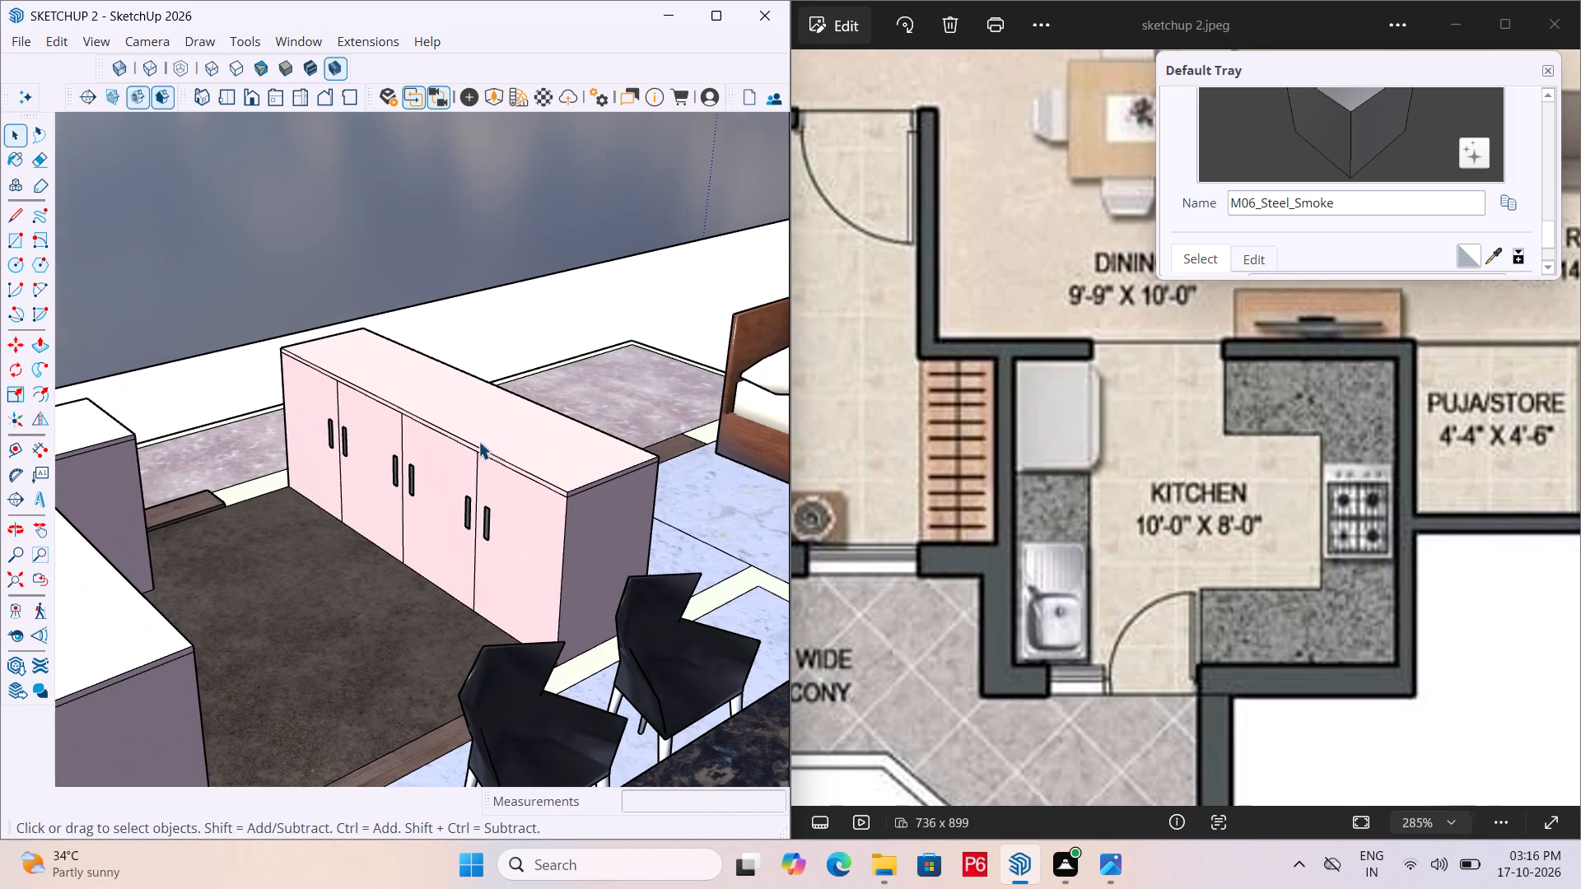
pyautogui.click(515, 444)
pyautogui.doubleClick(459, 428)
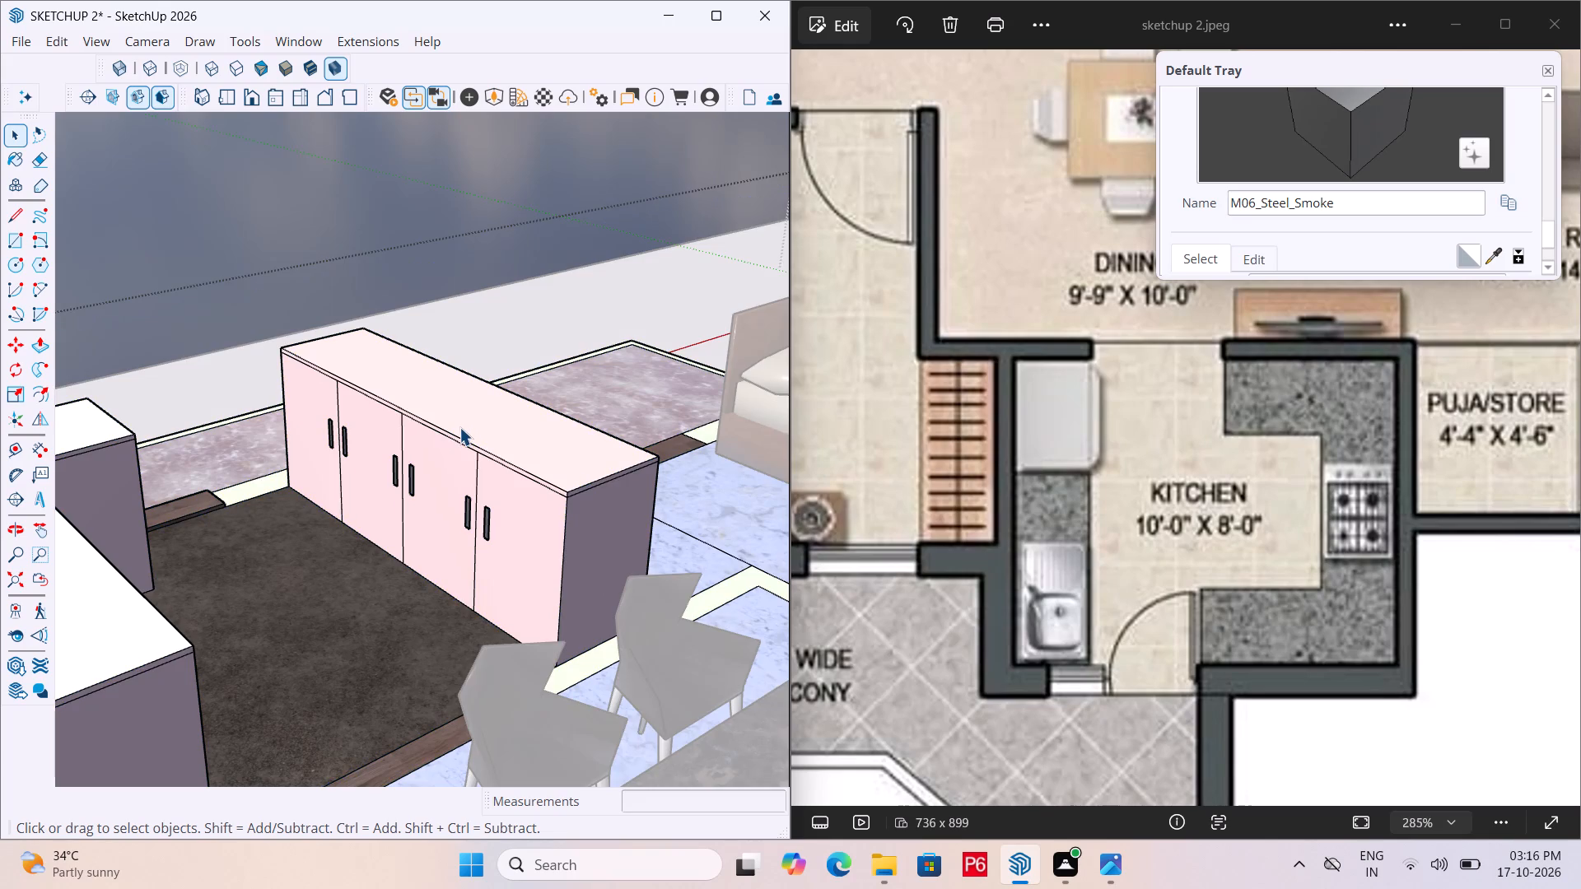
# Paint the top face of the straight four-door kitchen counter with the dark stone material Marble_07_1K.
pyautogui.click(512, 453)
pyautogui.scroll(5, 519, 474)
pyautogui.scroll(-7, 422, 378)
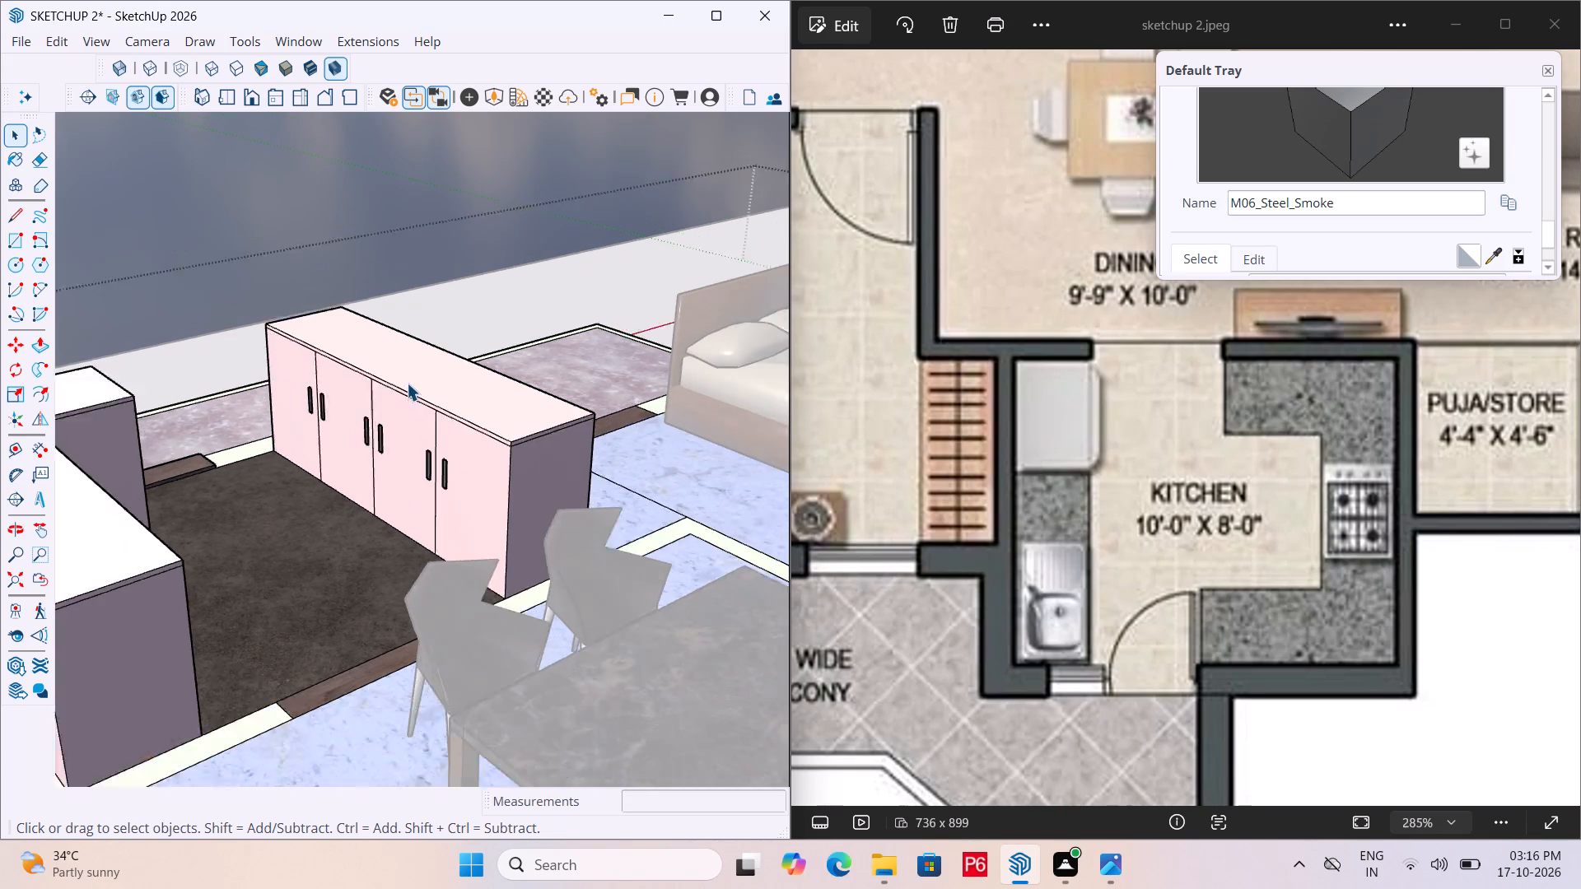
pyautogui.scroll(-4, 407, 383)
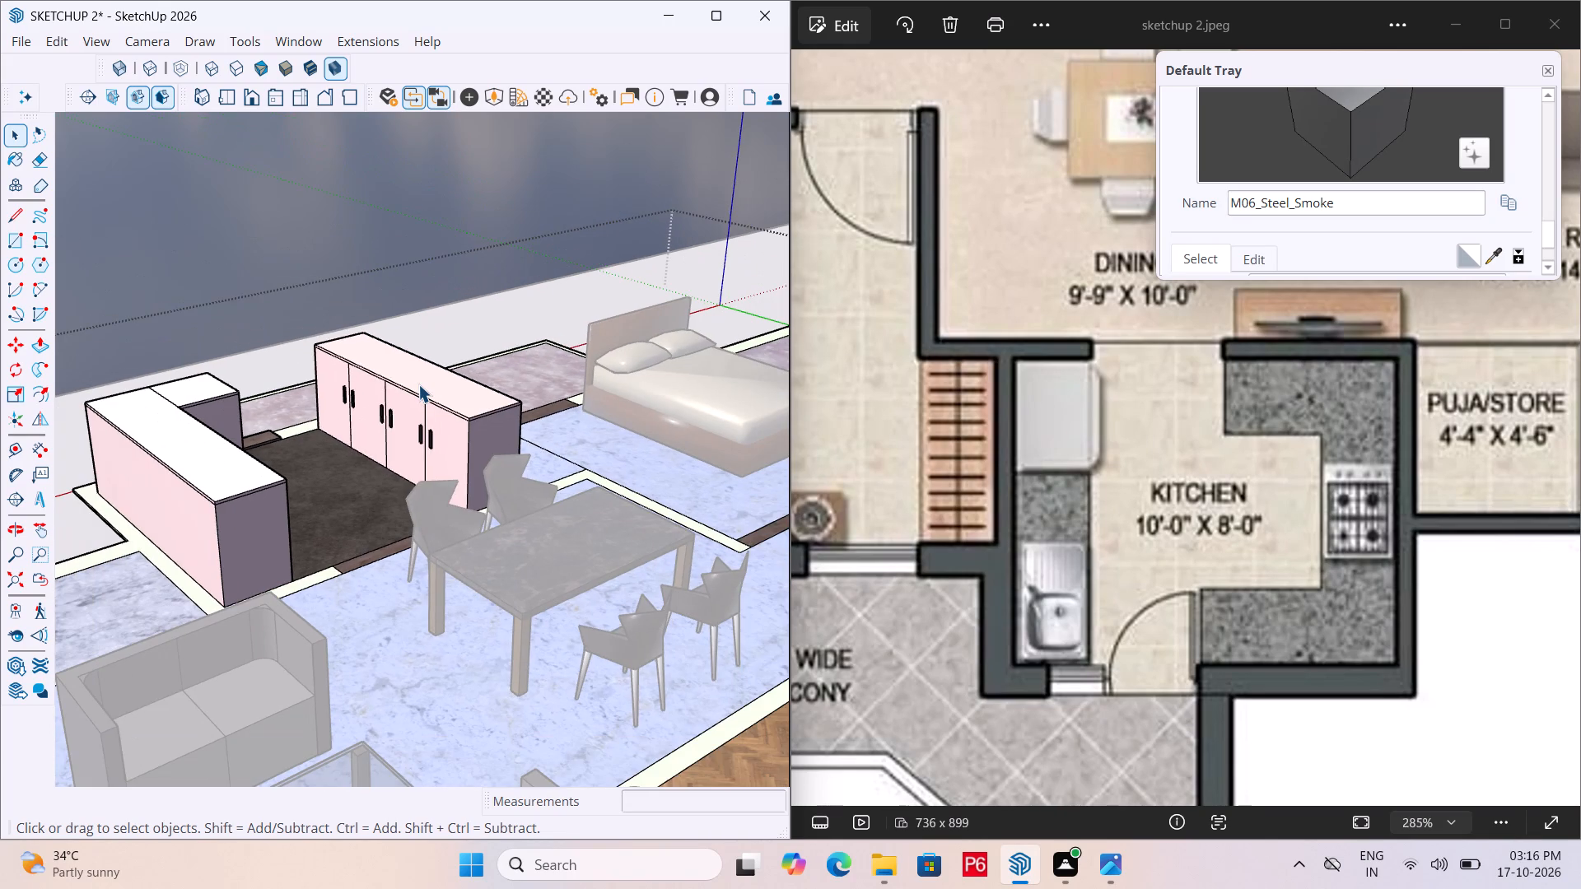
pyautogui.scroll(2, 392, 385)
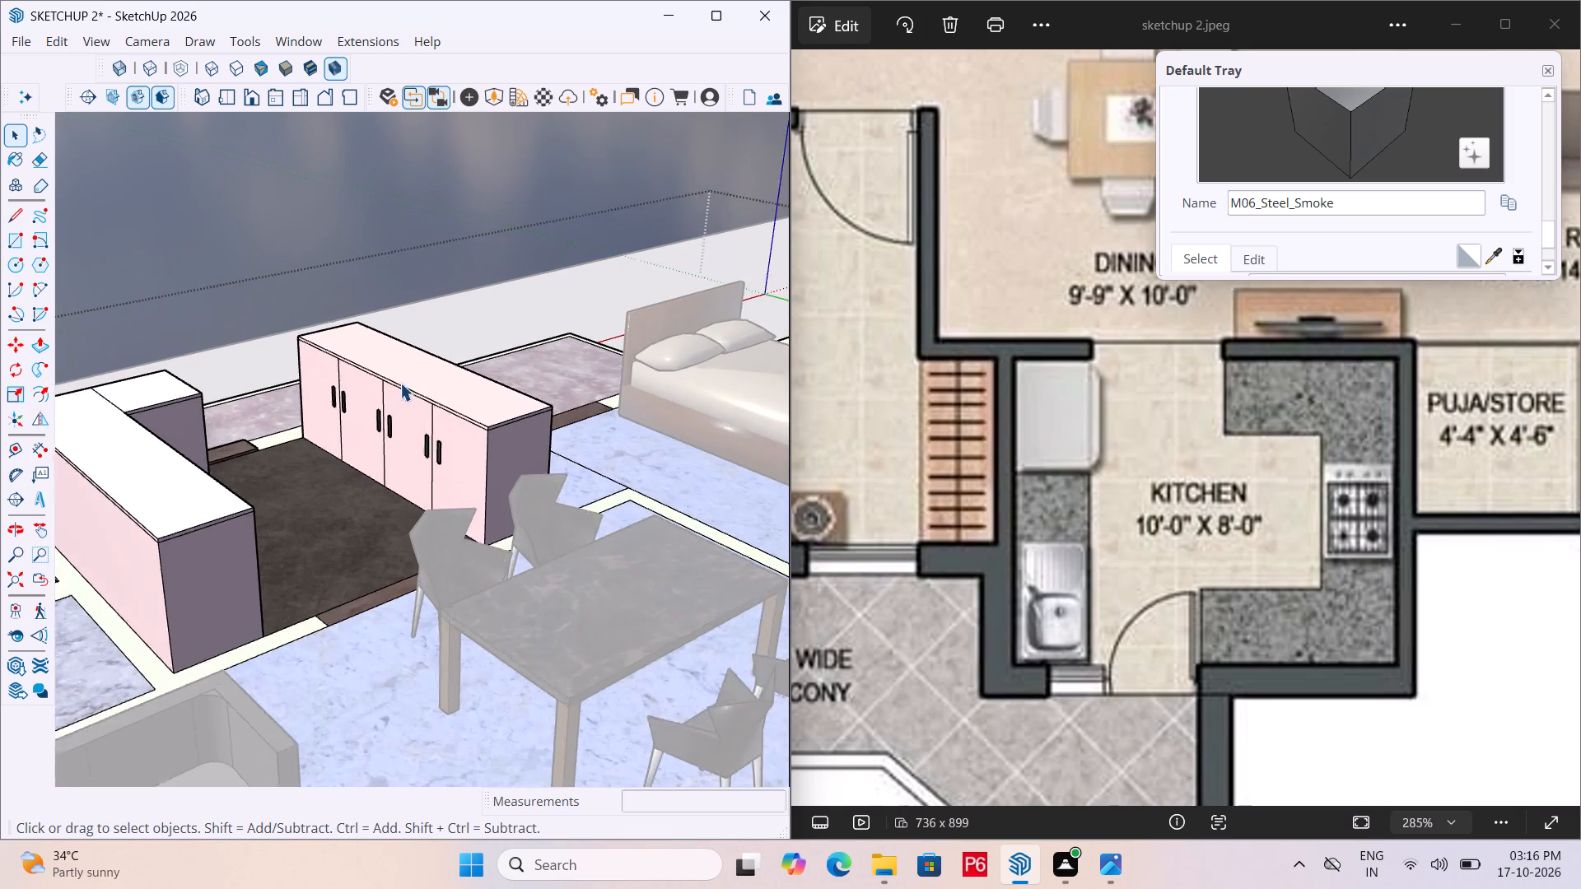
pyautogui.scroll(3, 400, 383)
pyautogui.click(467, 410)
pyautogui.scroll(6, 505, 446)
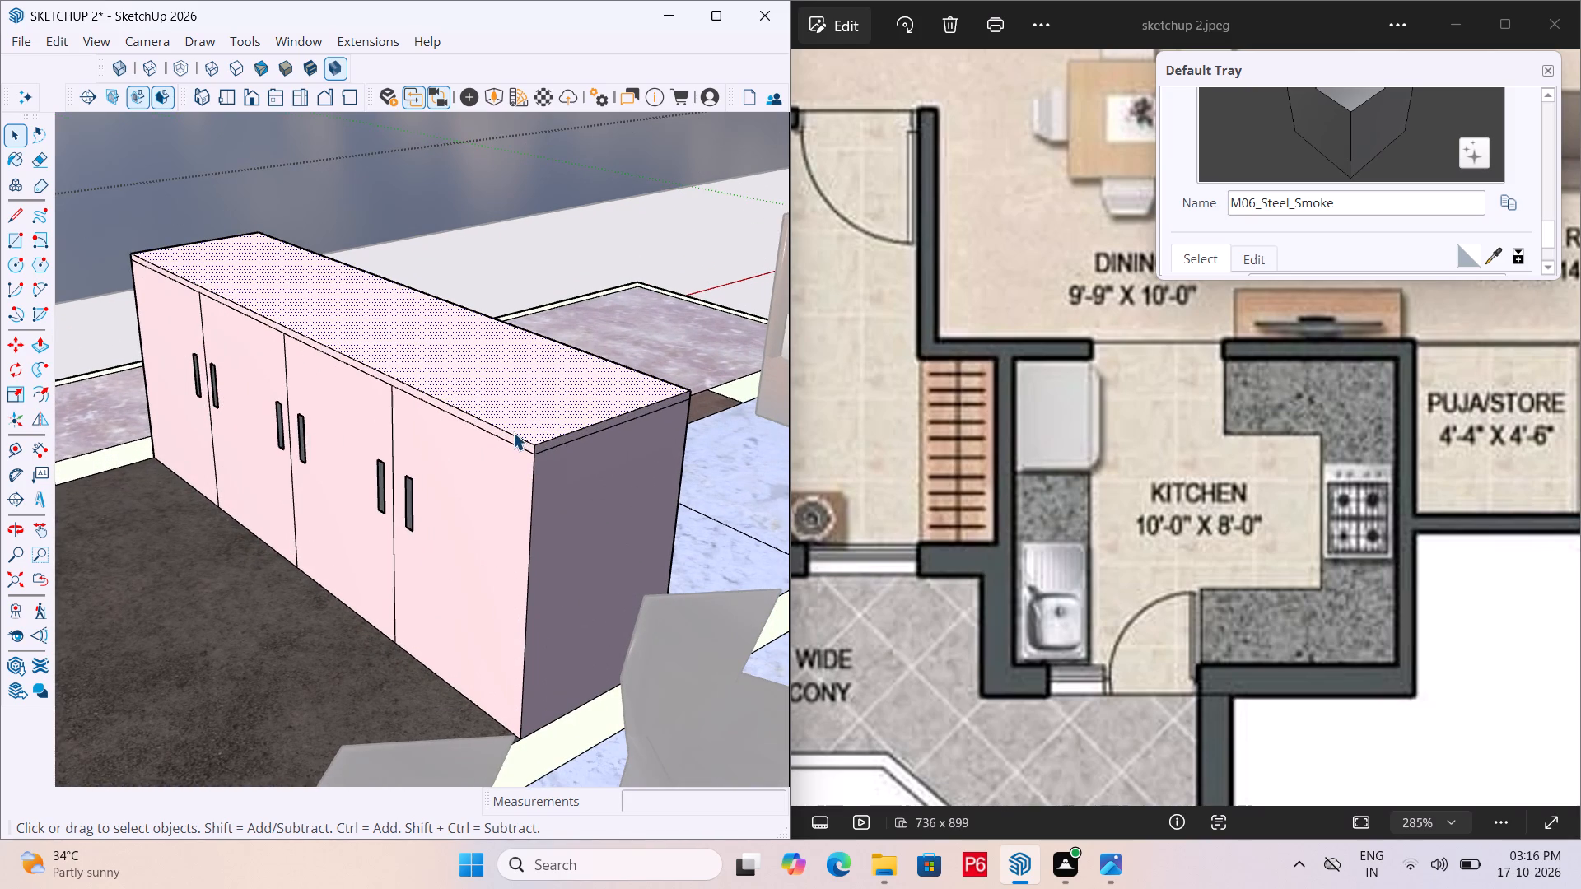
pyautogui.press('p')
pyautogui.press('b')
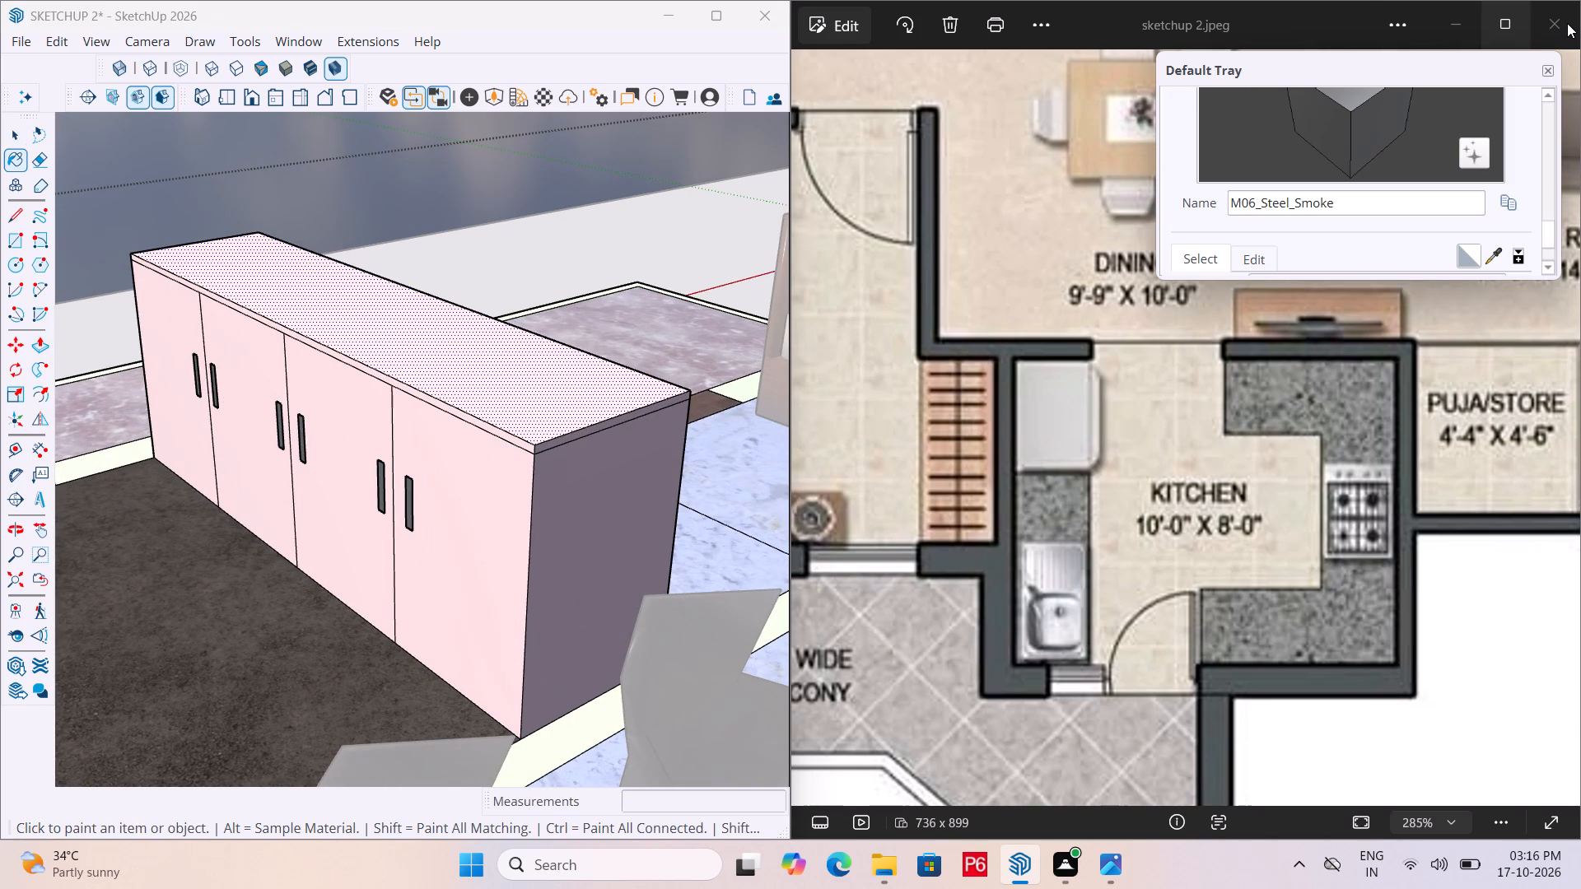
pyautogui.scroll(-4, 1308, 221)
pyautogui.scroll(1, 1323, 214)
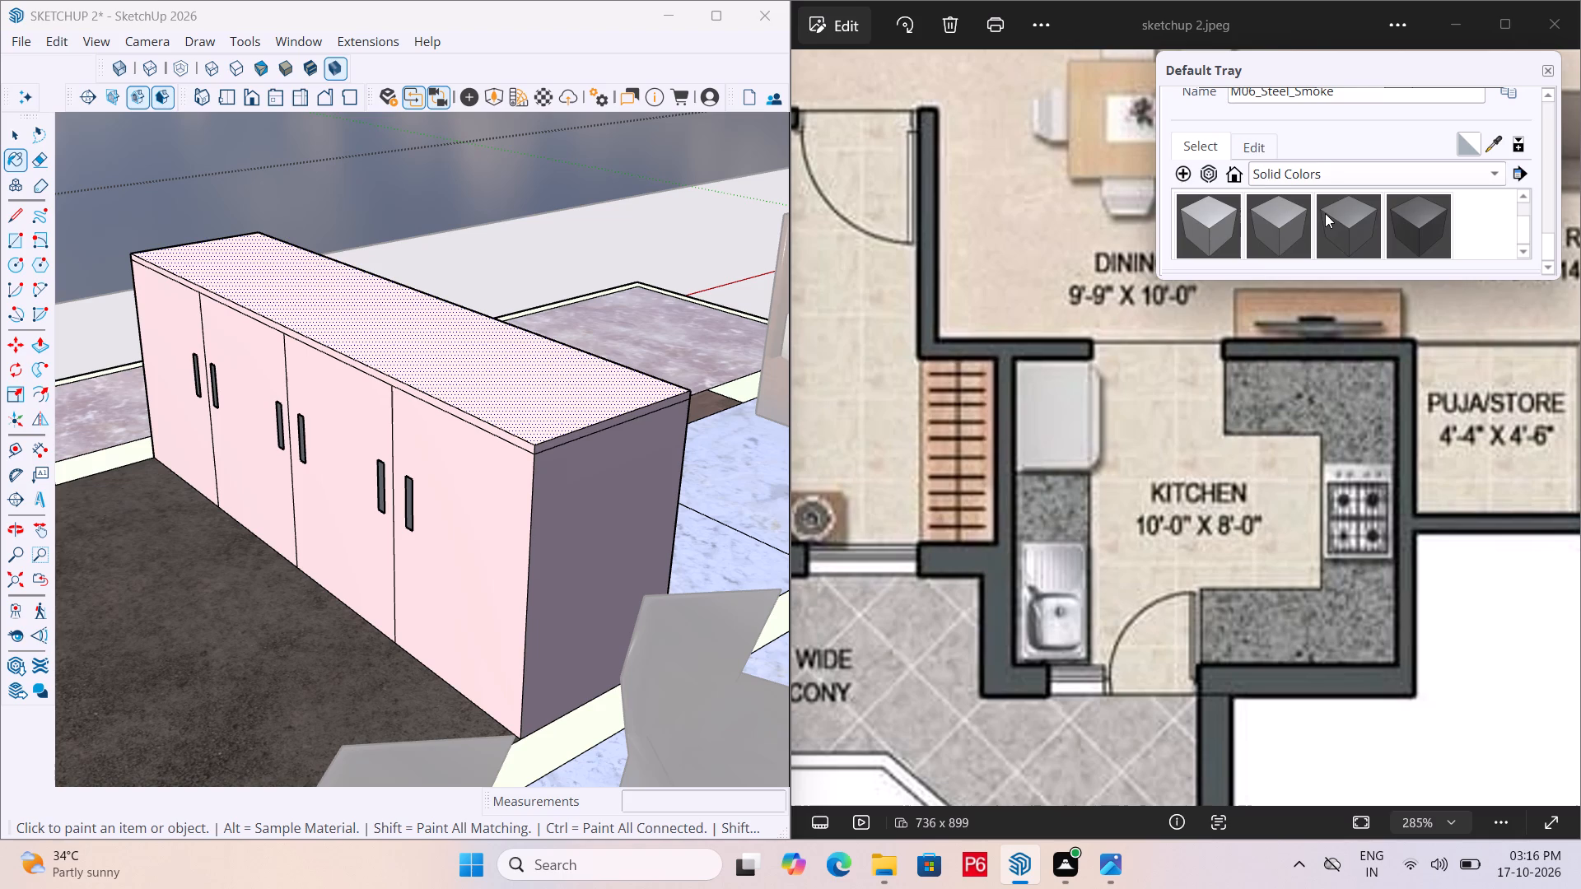
pyautogui.click(1377, 182)
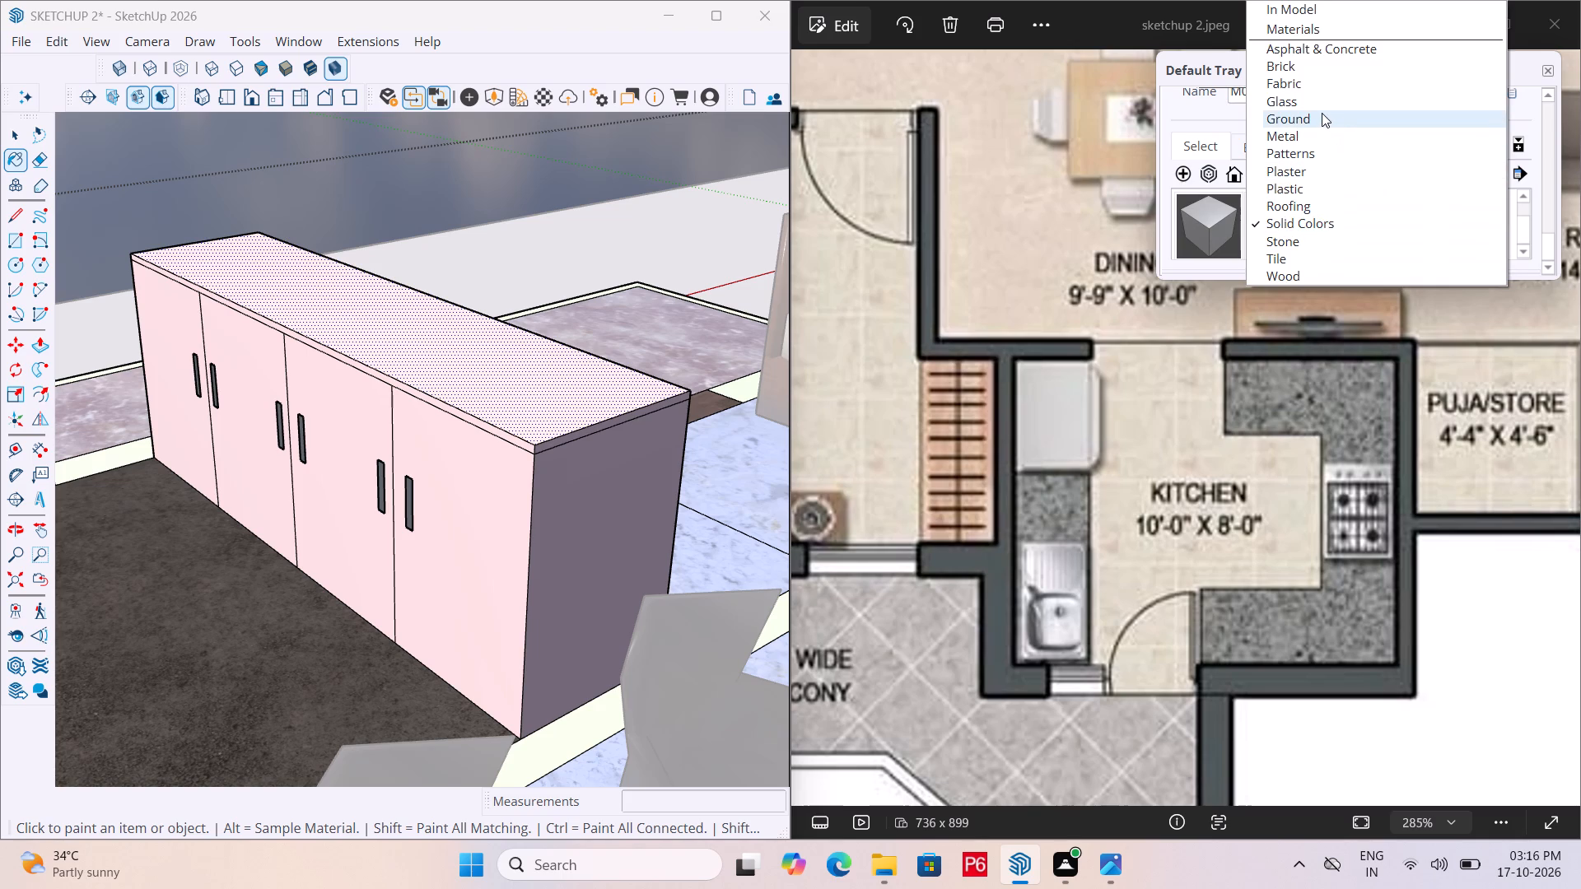
pyautogui.click(1341, 169)
pyautogui.click(1339, 184)
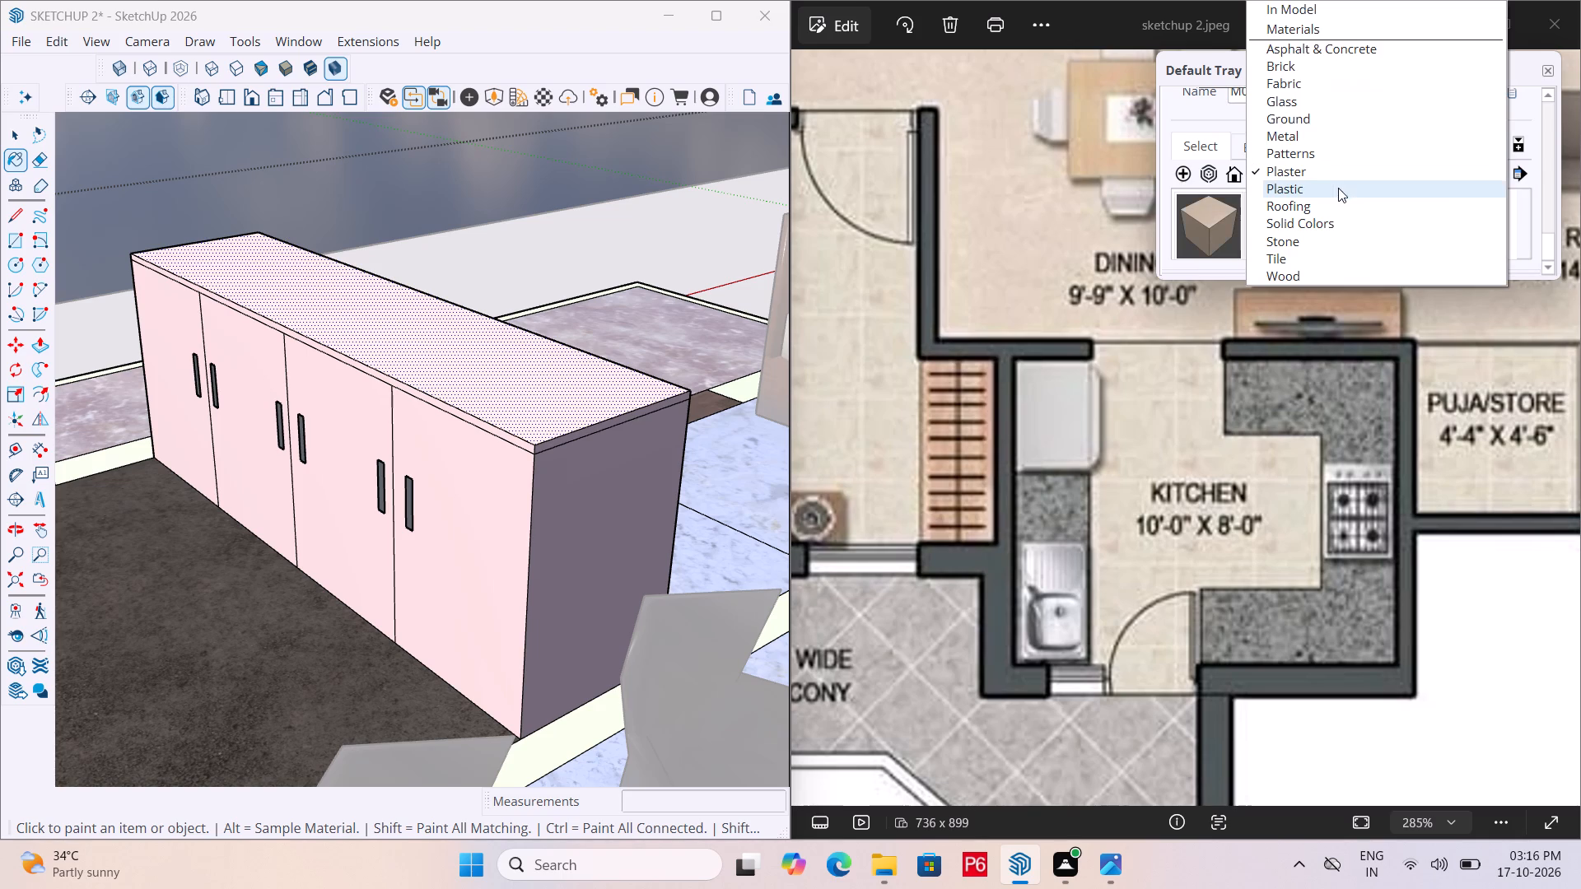
pyautogui.click(1243, 218)
pyautogui.click(1383, 183)
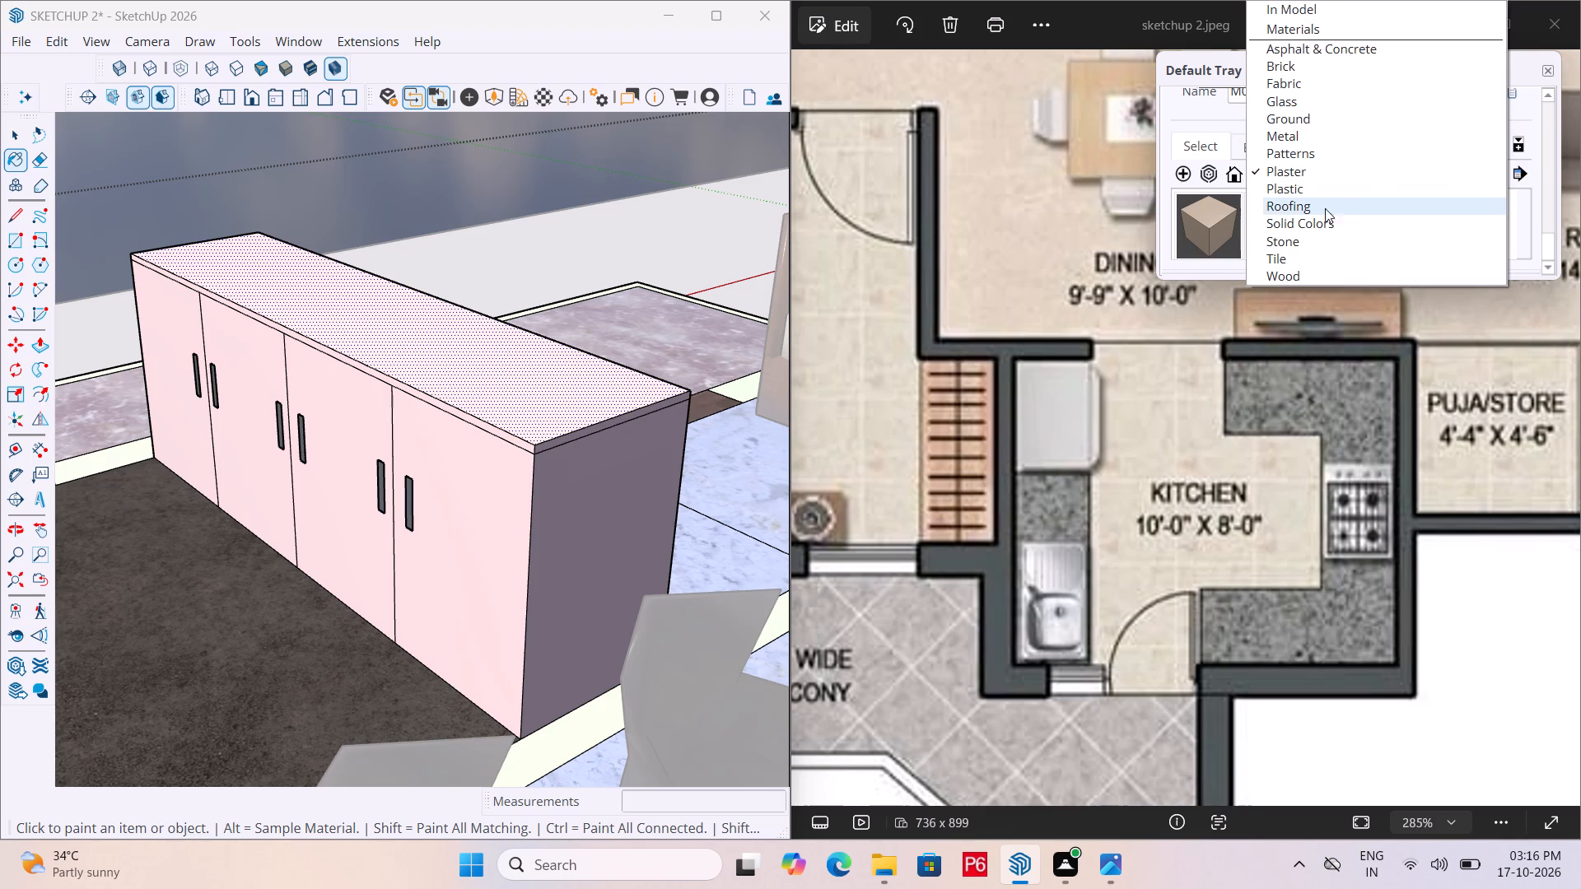
pyautogui.click(1330, 216)
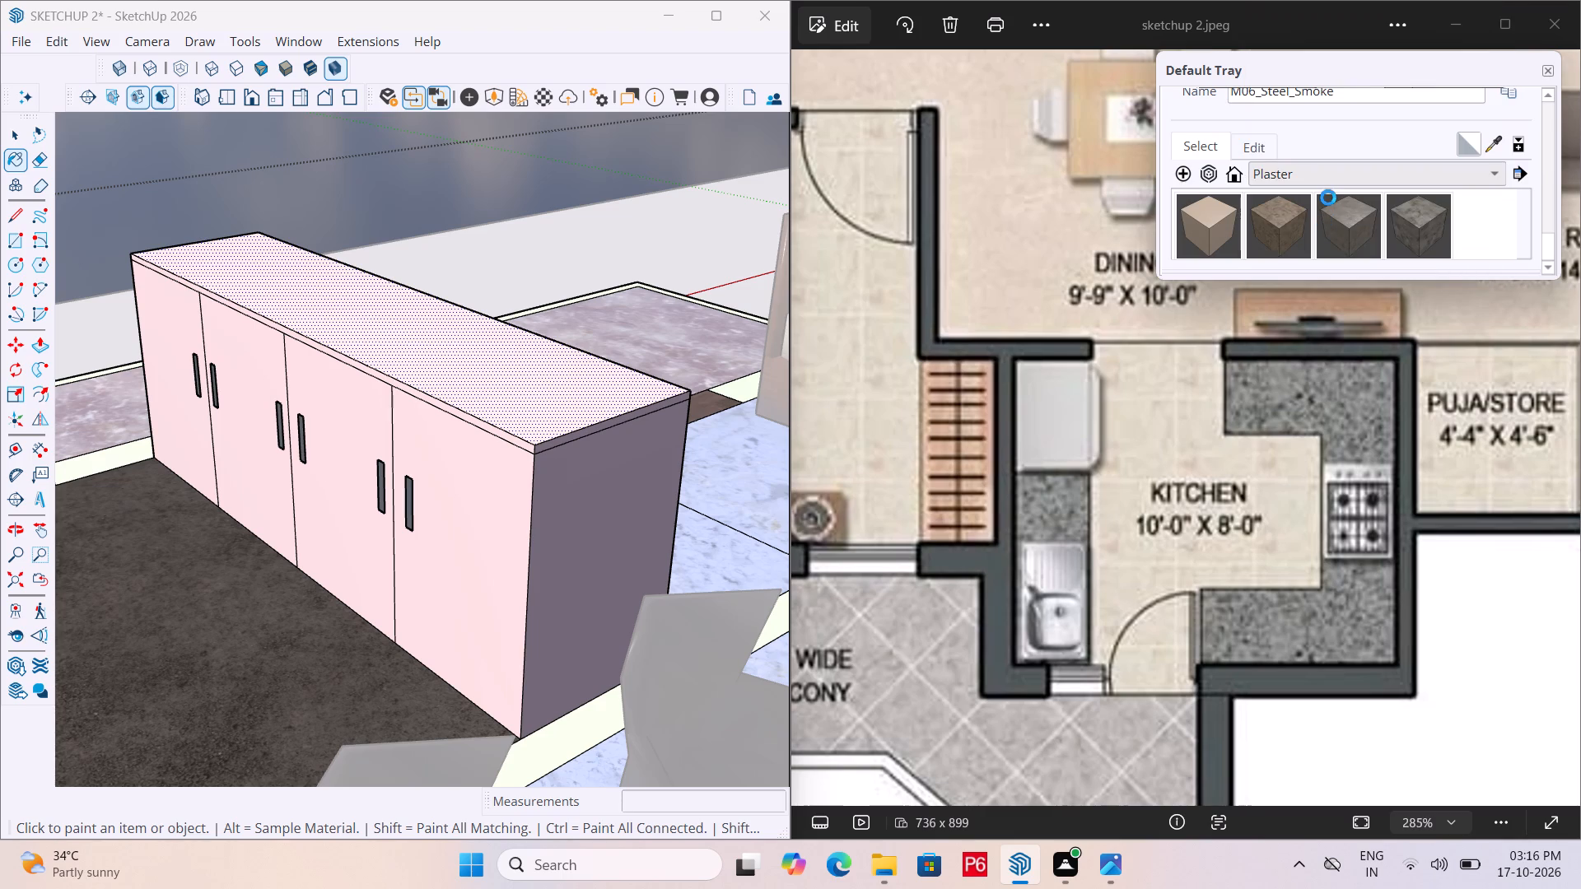
pyautogui.click(1341, 181)
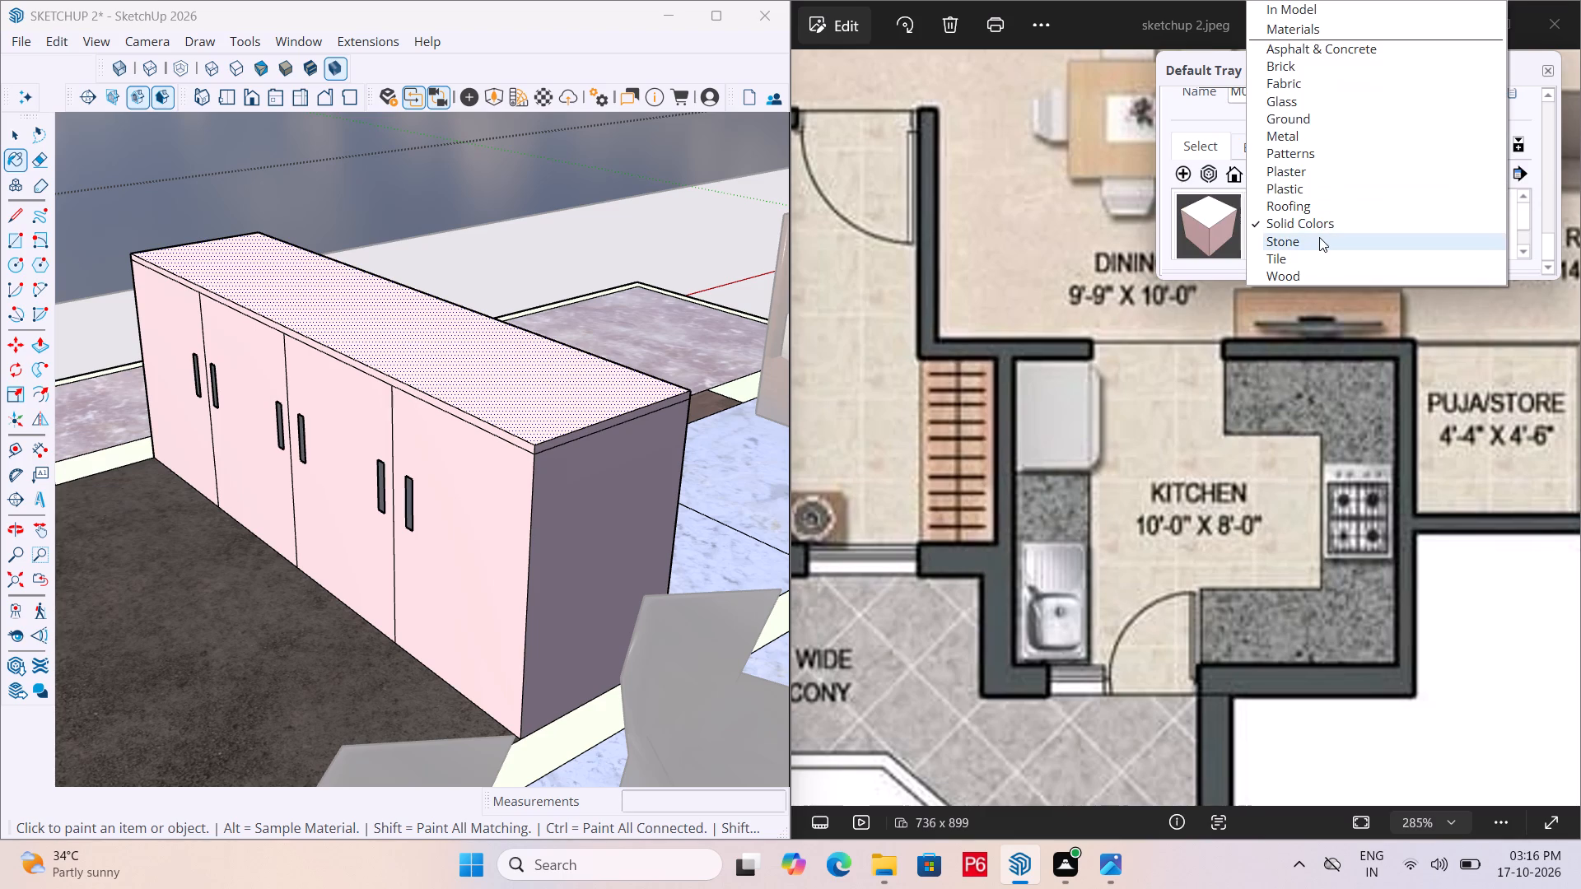
pyautogui.click(1319, 237)
pyautogui.click(1421, 222)
pyautogui.click(590, 385)
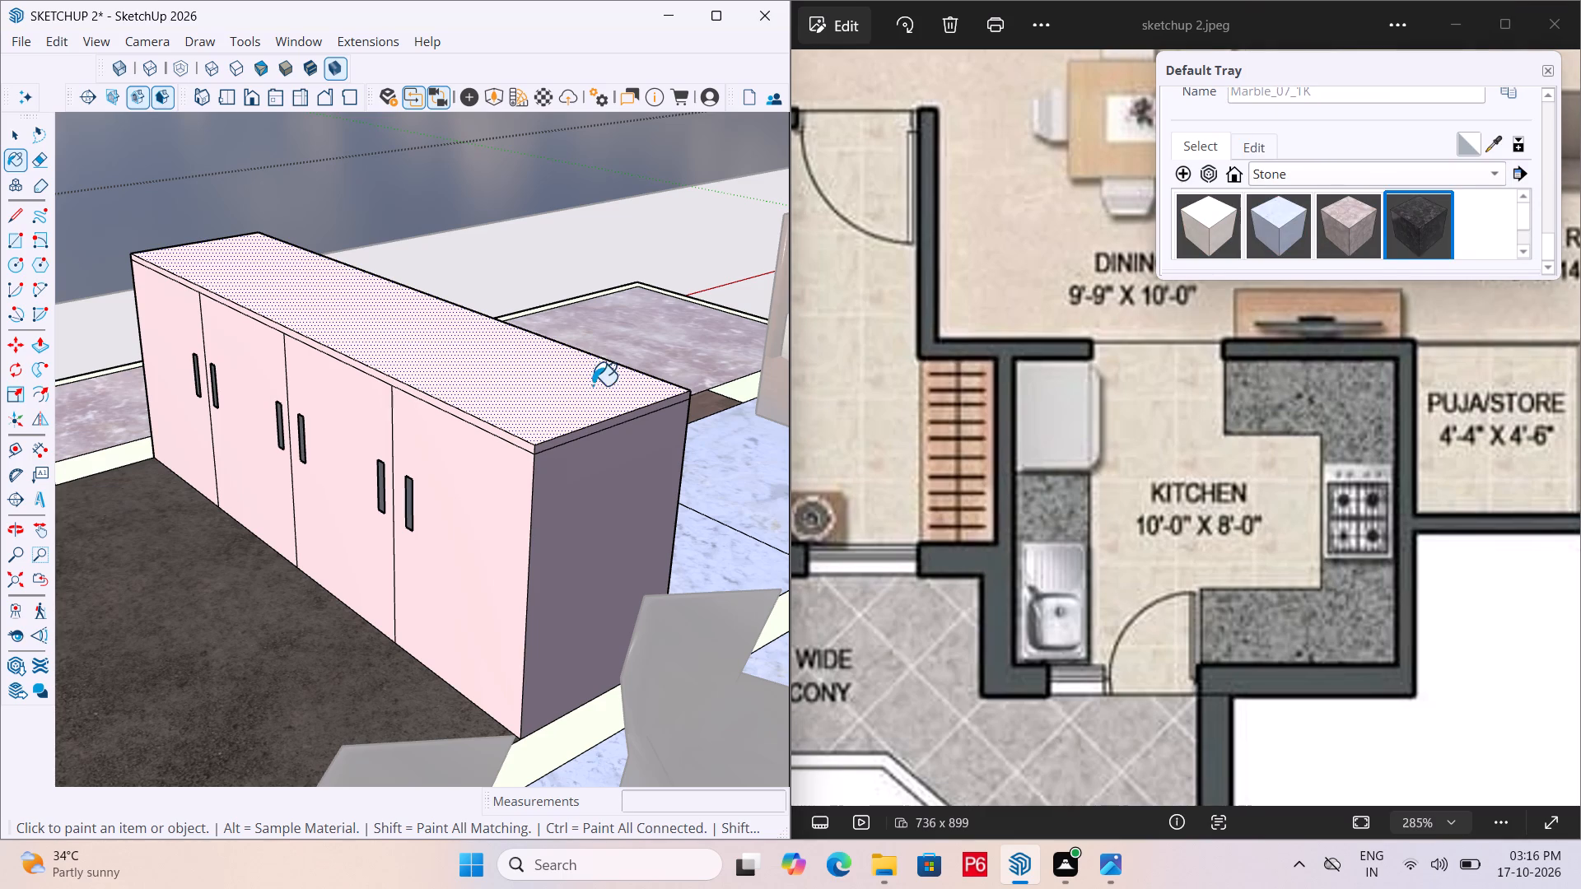
# Paint both top faces of the L-shaped kitchen counter with Marble_07_1K.
pyautogui.scroll(5, 537, 456)
pyautogui.scroll(-5, 879, 417)
pyautogui.scroll(-7, 636, 430)
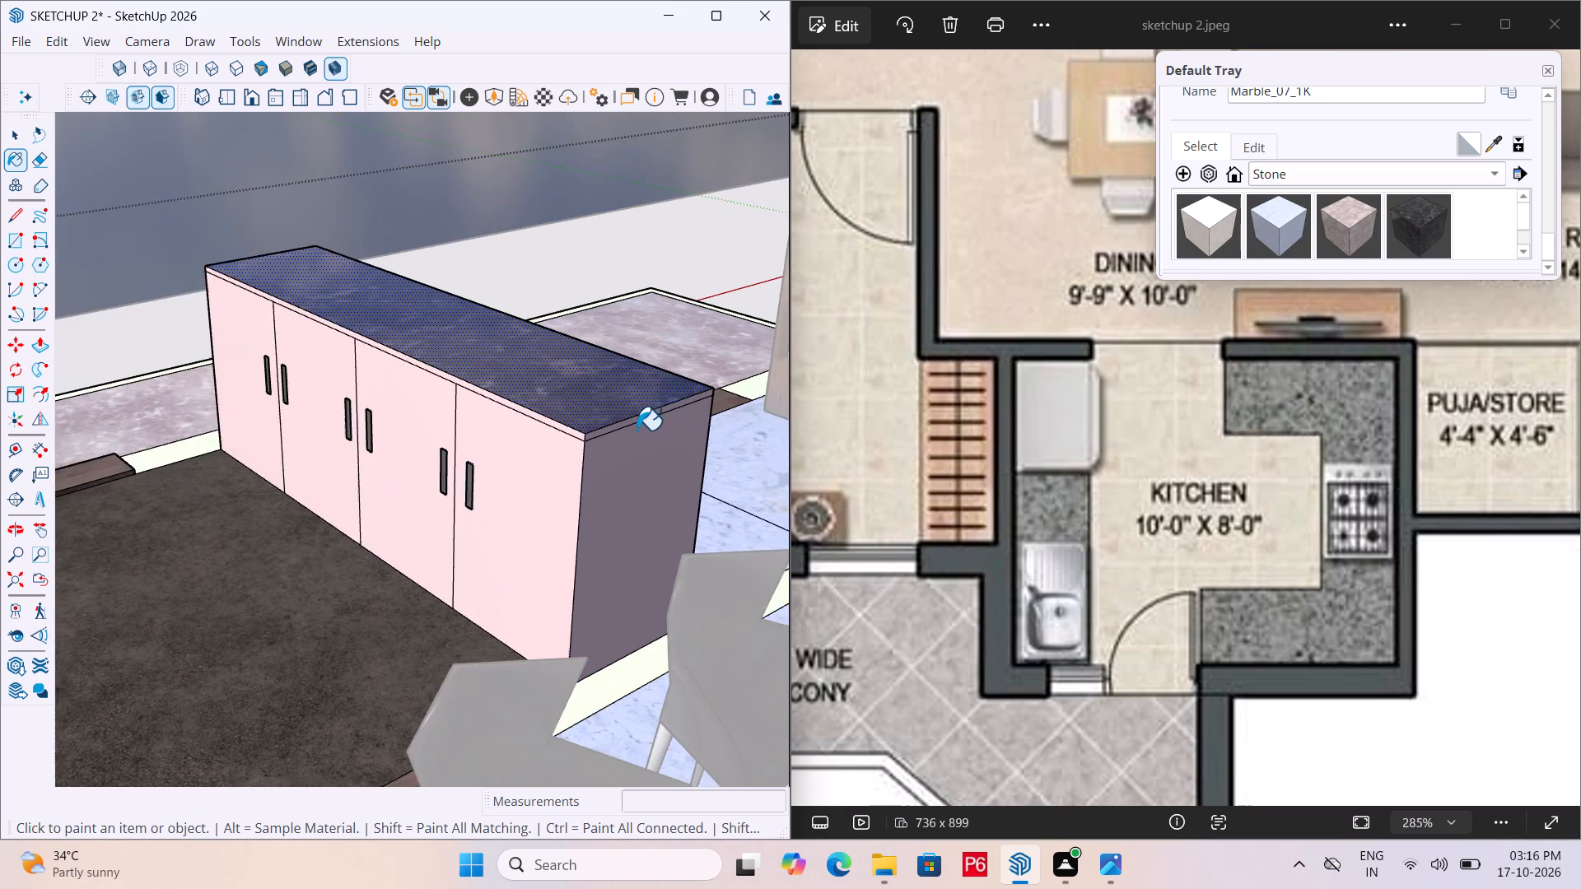
pyautogui.scroll(-6, 663, 435)
pyautogui.click(238, 519)
pyautogui.click(187, 383)
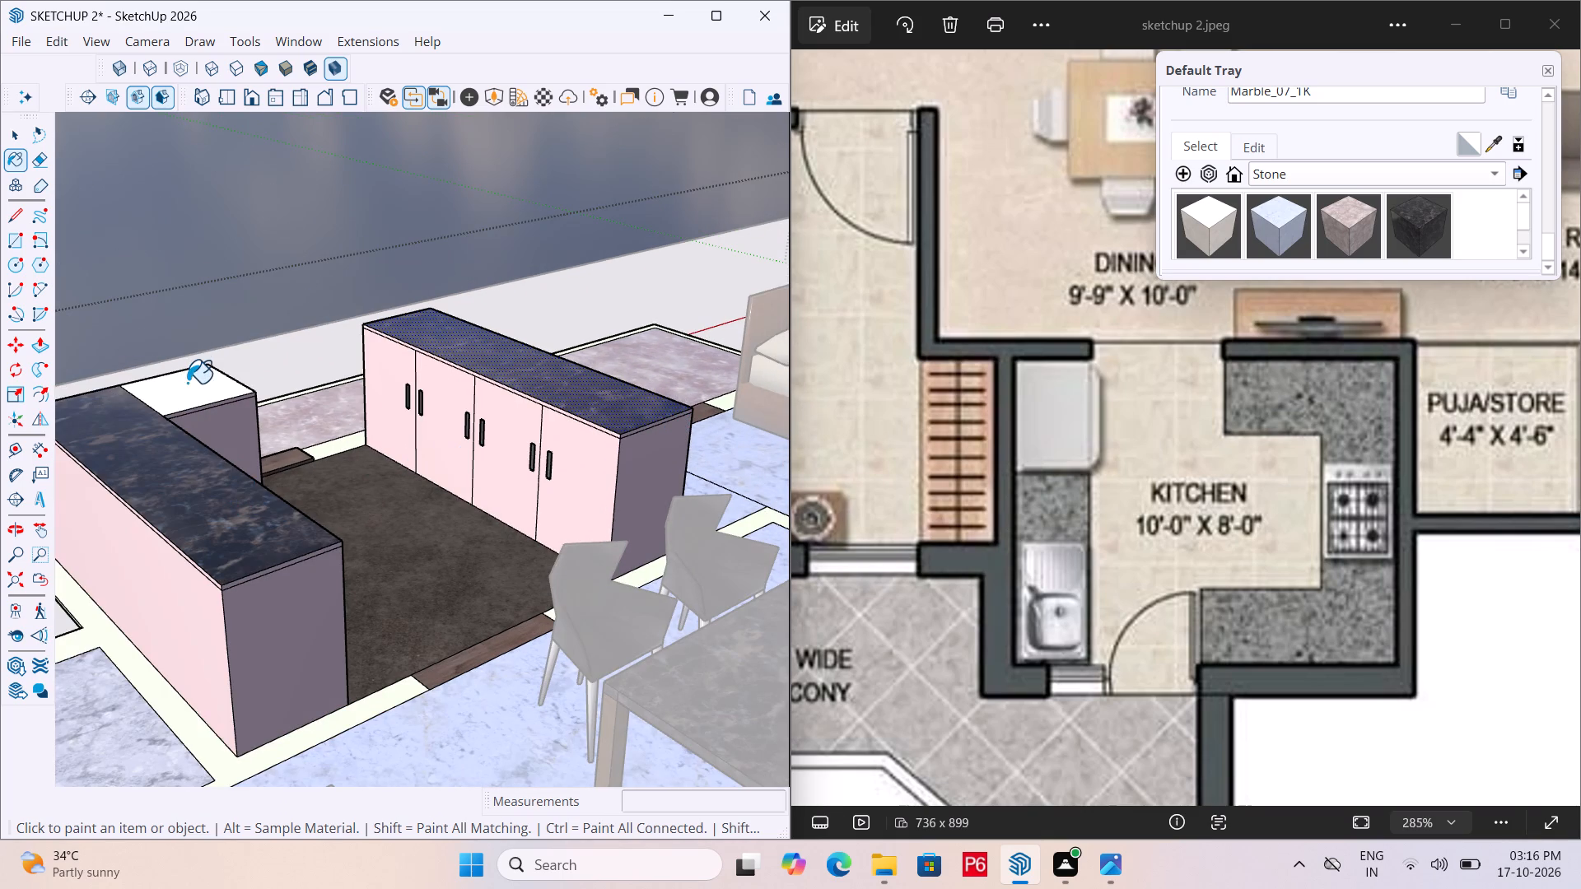
# Paint the L-shaped counter's inner countertop edges and the short leg's end edge with Marble_07_1K.
pyautogui.moveTo(362, 557); pyautogui.dragTo(21, 534, button='middle')
pyautogui.scroll(6, 405, 477)
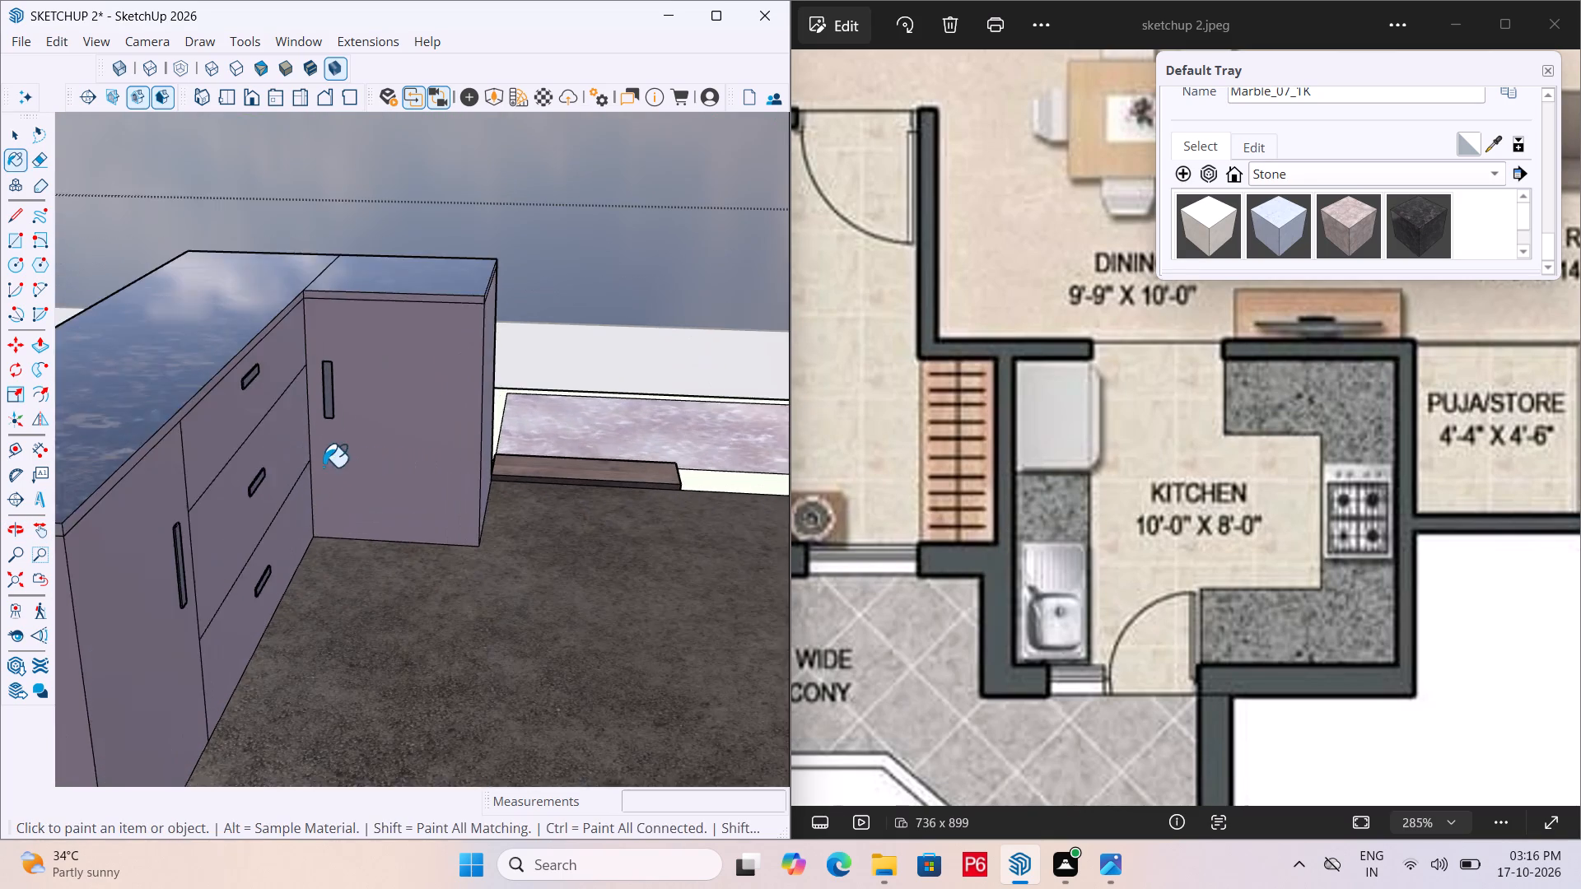
pyautogui.moveTo(319, 467); pyautogui.dragTo(169, 436, button='middle')
pyautogui.scroll(5, 185, 367)
pyautogui.scroll(4, 244, 268)
pyautogui.click(265, 249)
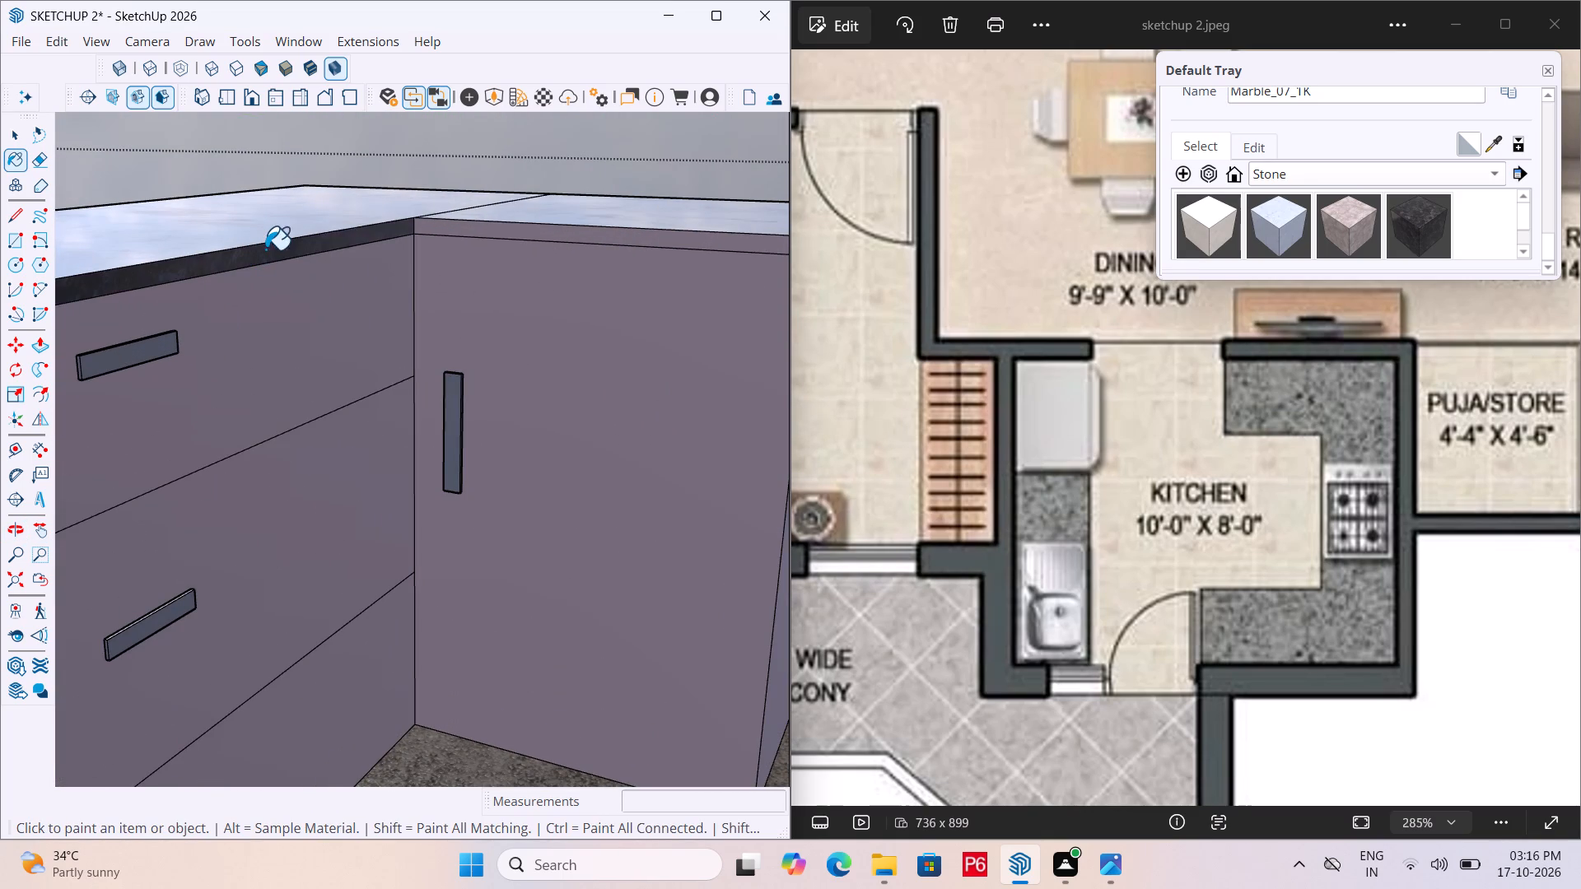
pyautogui.click(456, 230)
pyautogui.scroll(-7, 434, 232)
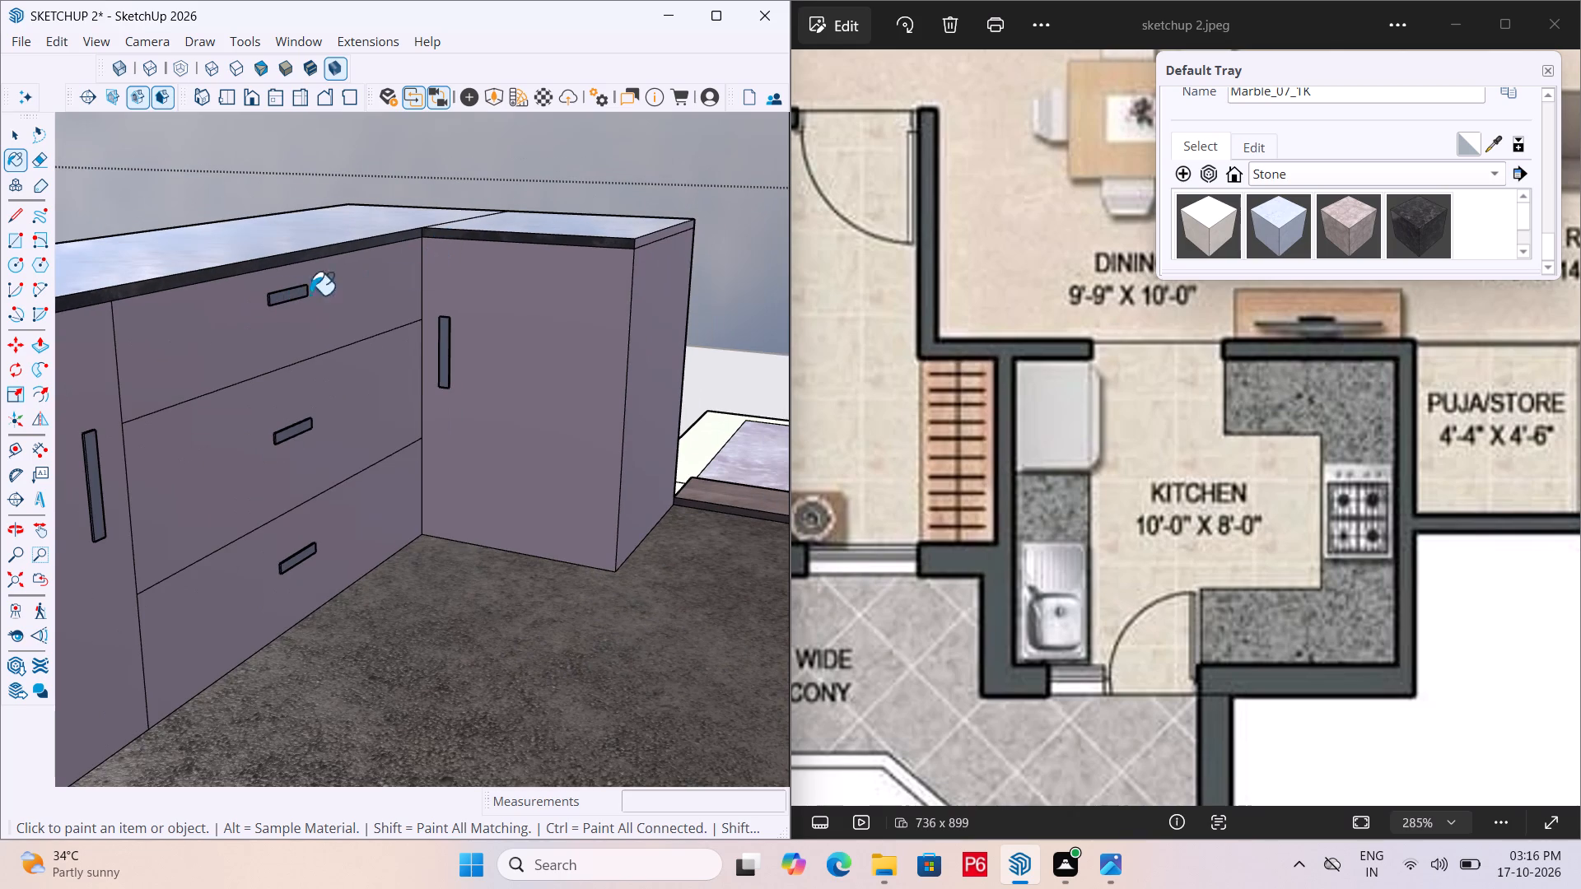
pyautogui.scroll(10, 620, 266)
pyautogui.click(601, 227)
pyautogui.scroll(-7, 384, 284)
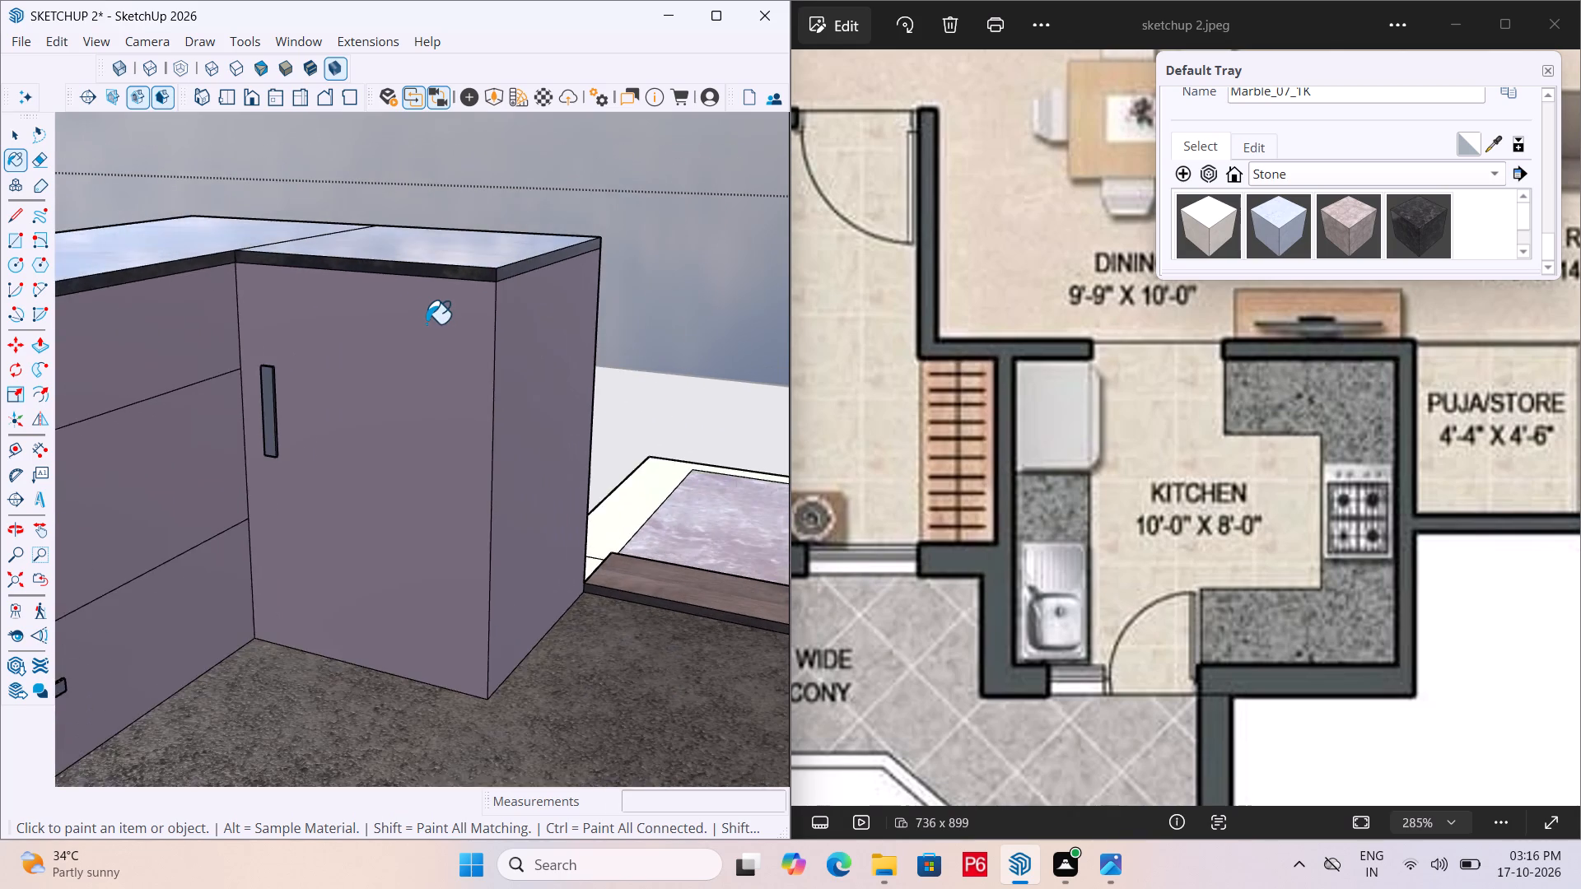
# Paint the countertop end edge of the L-shaped counter's long leg, facing the dining area, with Marble_07_1K.
pyautogui.scroll(-5, 413, 320)
pyautogui.moveTo(259, 336); pyautogui.dragTo(804, 390, button='middle')
pyautogui.scroll(-10, 617, 356)
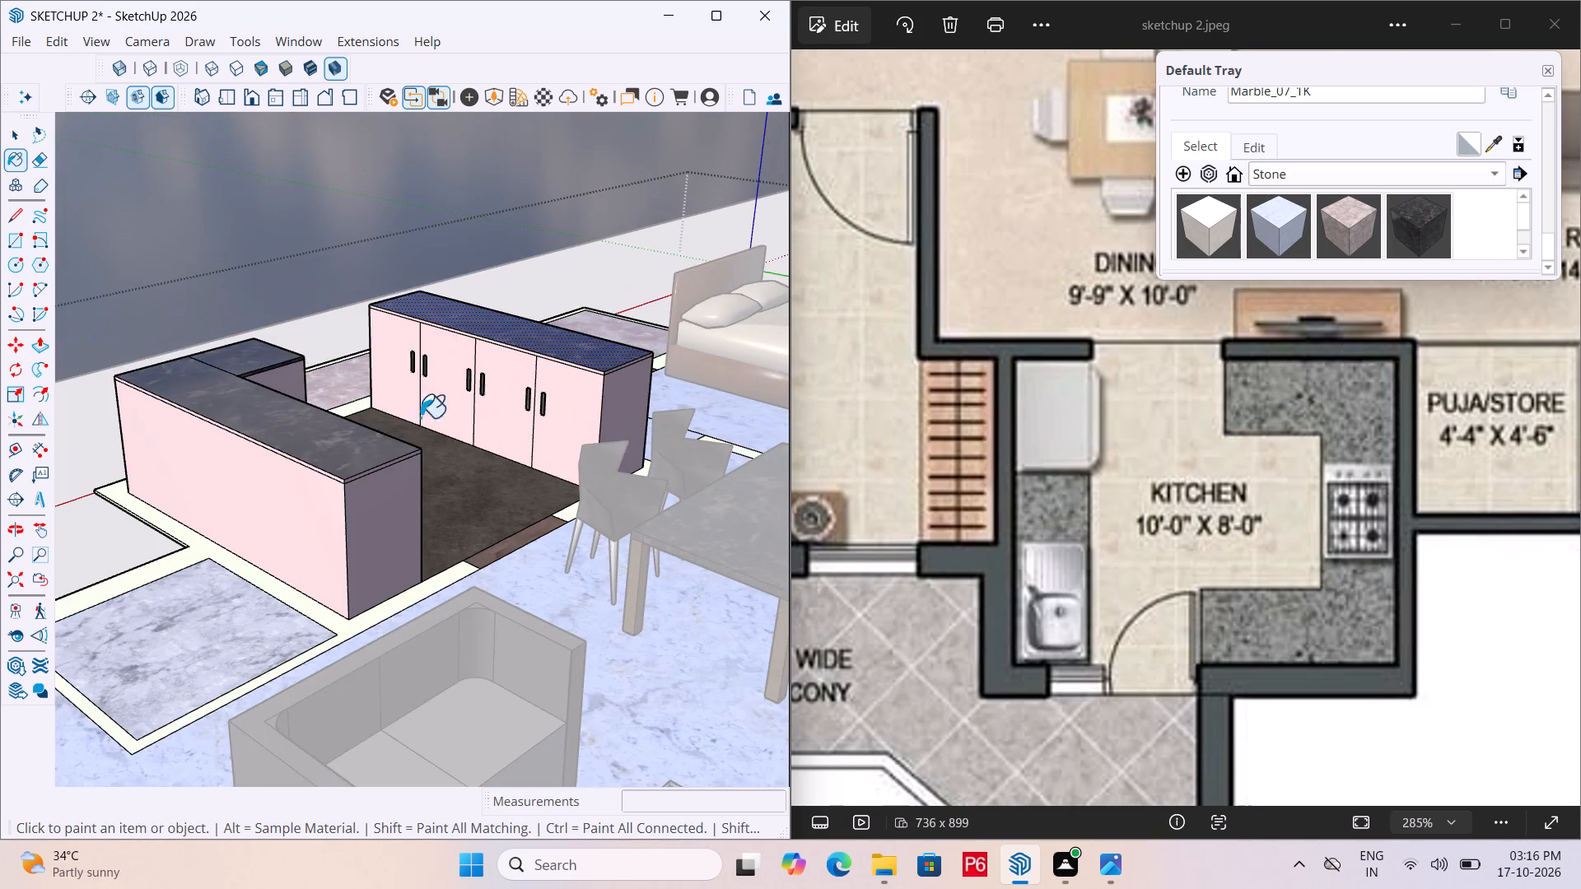
pyautogui.scroll(13, 341, 488)
pyautogui.click(413, 407)
pyautogui.scroll(-6, 133, 499)
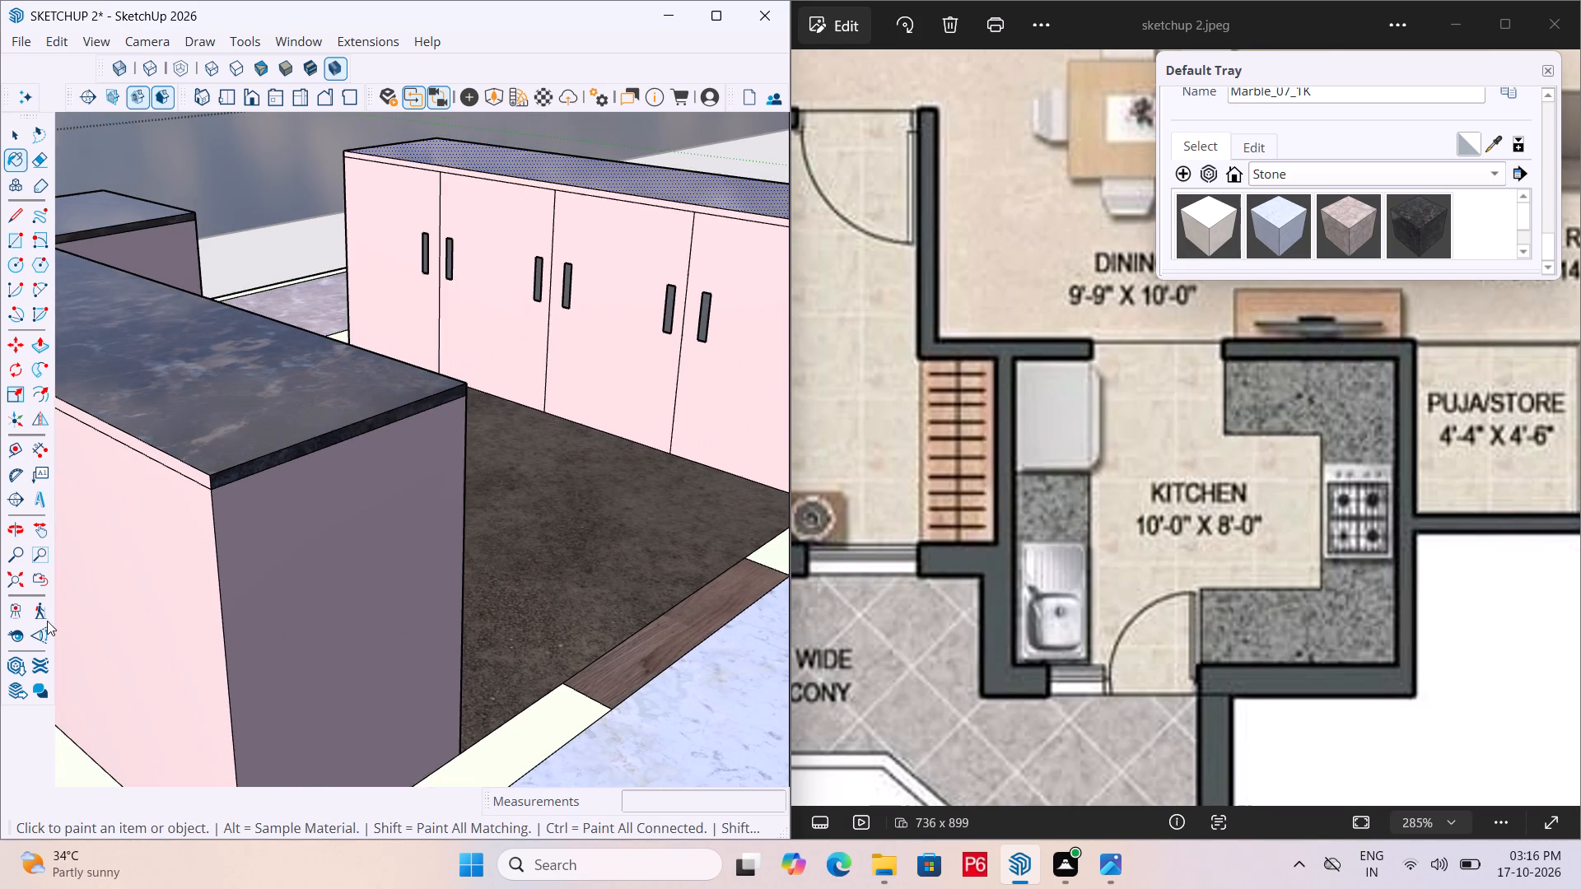
# Paint the four-door counter's front countertop edge and both end edges with Marble_07_1K.
pyautogui.scroll(-12, 300, 445)
pyautogui.scroll(4, 532, 365)
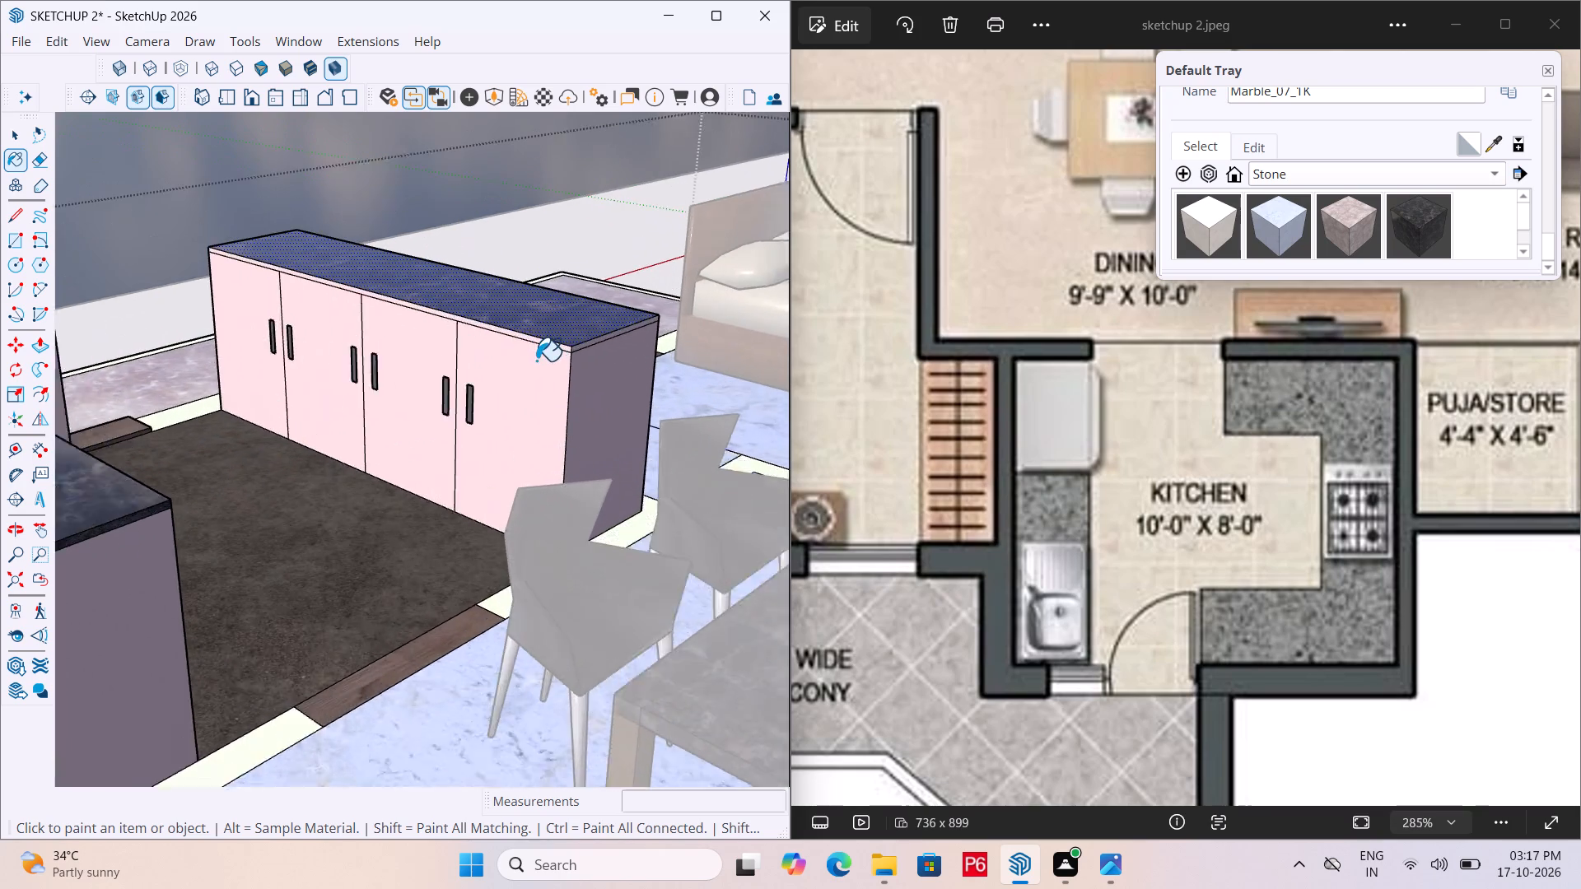
pyautogui.scroll(12, 536, 361)
pyautogui.click(561, 318)
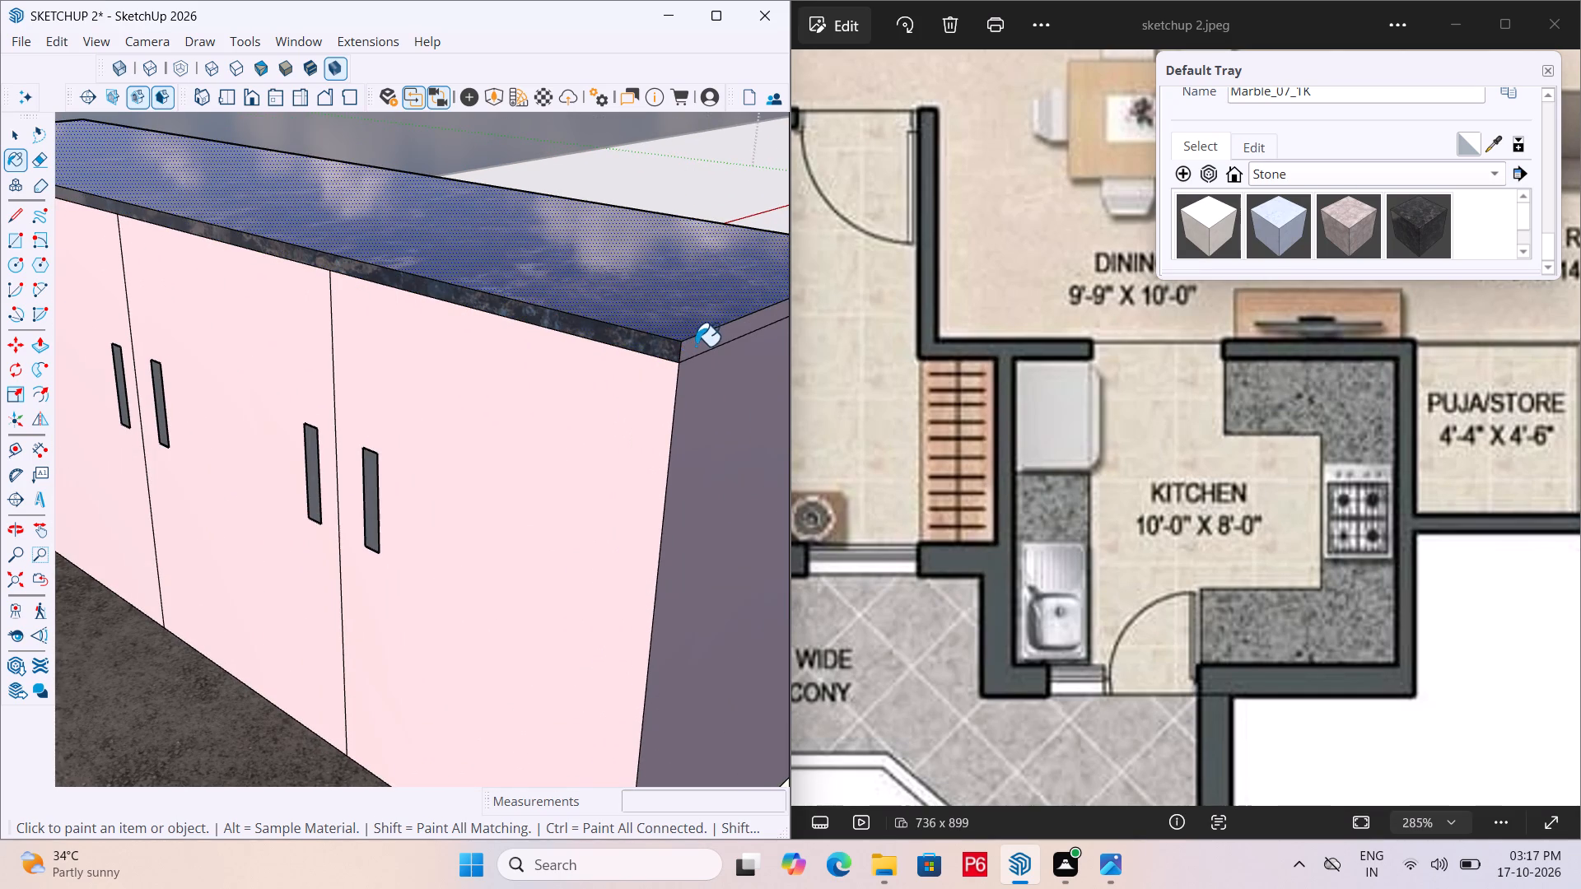
pyautogui.click(695, 345)
pyautogui.scroll(-12, 652, 310)
pyautogui.moveTo(307, 325); pyautogui.dragTo(930, 339, button='middle')
pyautogui.scroll(-8, 624, 361)
pyautogui.scroll(16, 393, 401)
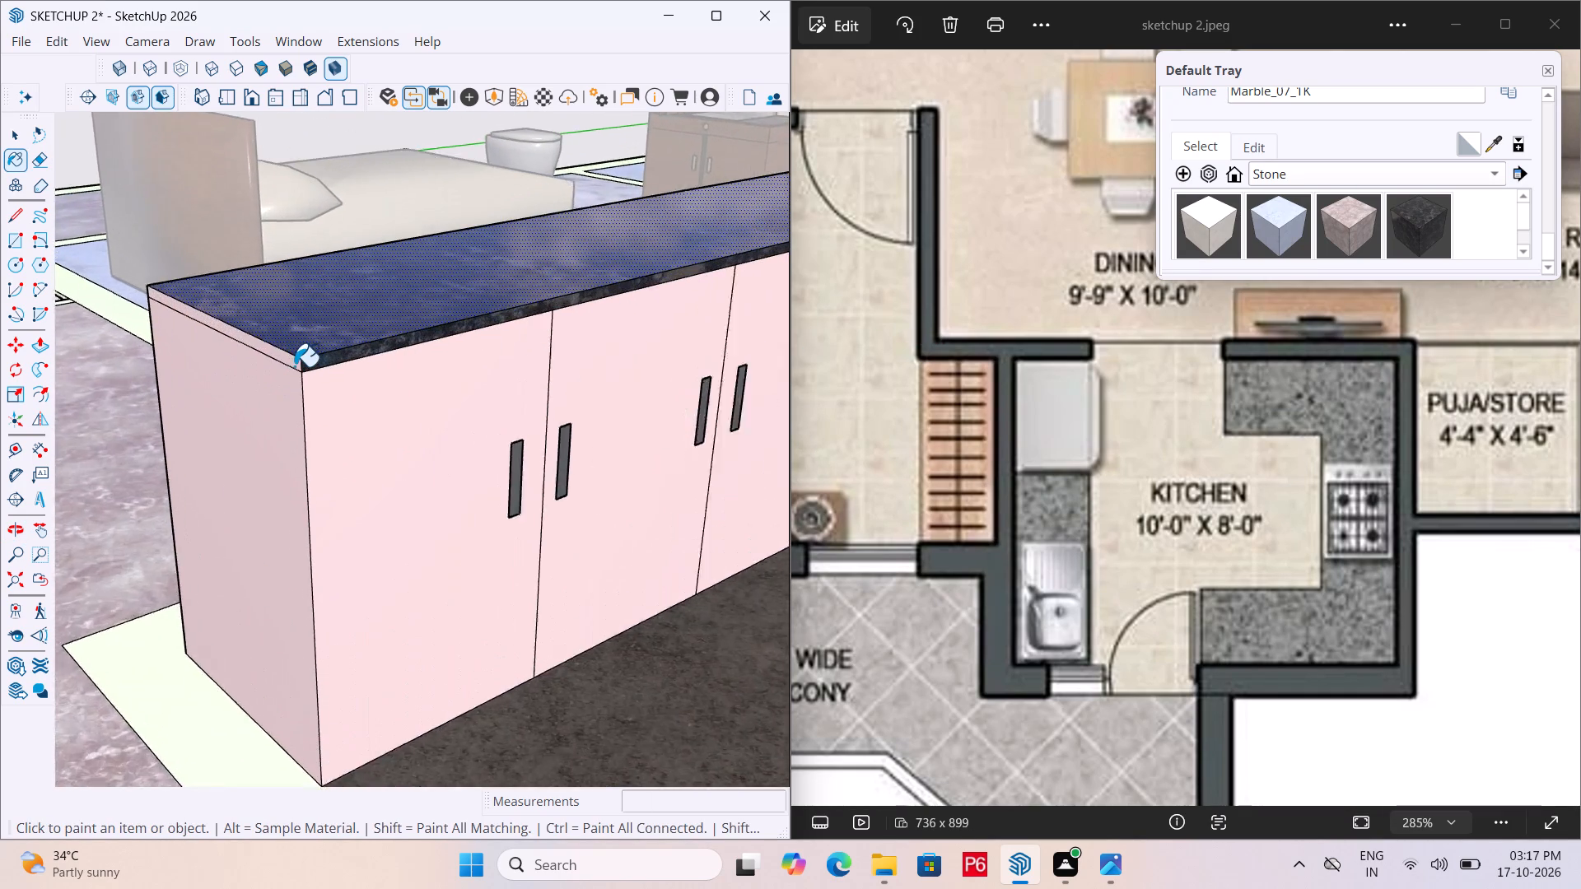
pyautogui.scroll(2, 294, 366)
pyautogui.click(297, 361)
# Paint the back countertop edge of the four-door counter with Marble_07_1K.
pyautogui.scroll(-6, 293, 346)
pyautogui.moveTo(254, 351); pyautogui.dragTo(800, 447, button='middle')
pyautogui.moveTo(16, 435); pyautogui.dragTo(394, 398, button='middle')
pyautogui.moveTo(3, 426); pyautogui.dragTo(191, 396, button='middle')
pyautogui.scroll(-1, 3, 426)
pyautogui.moveTo(160, 419); pyautogui.dragTo(410, 323, button='middle')
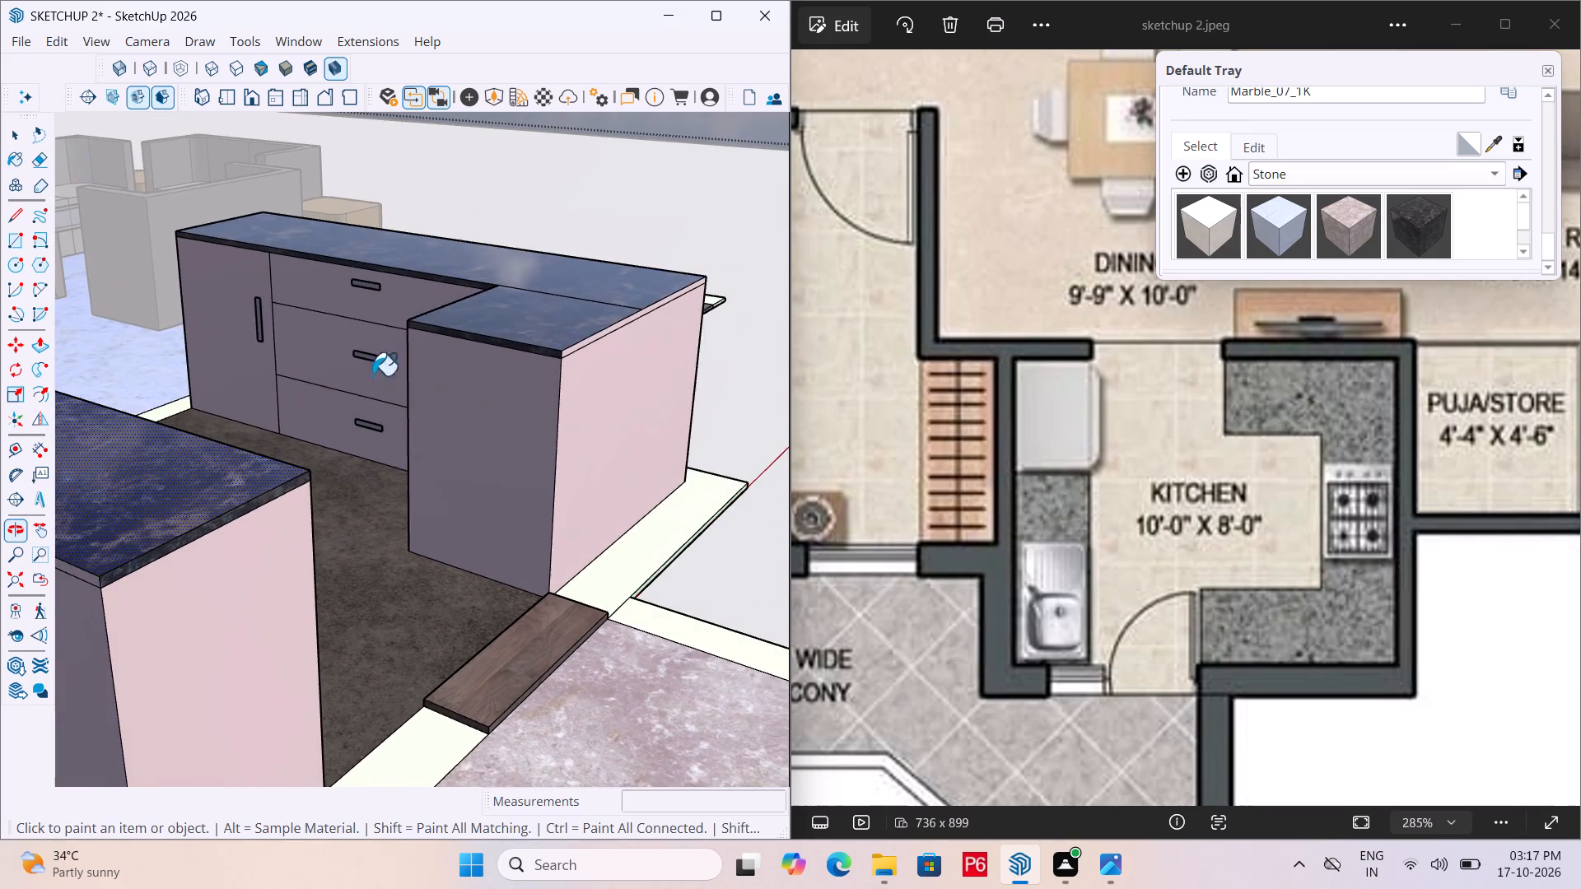
pyautogui.scroll(-5, 381, 394)
pyautogui.scroll(9, 59, 534)
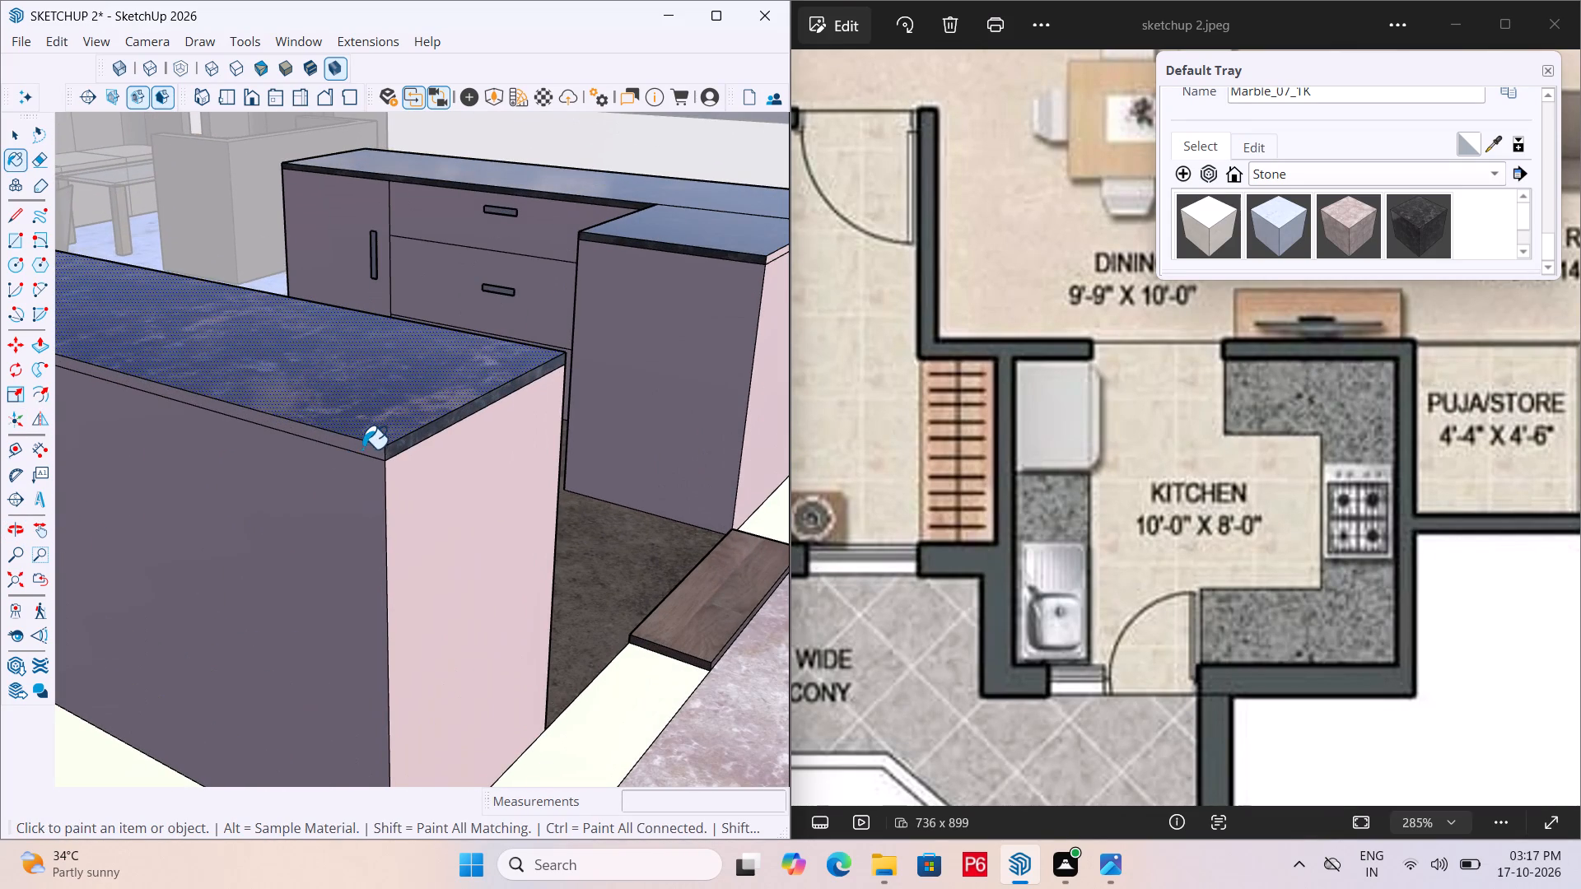
pyautogui.click(362, 449)
# Paint the outer countertop edges along the two back sides of the L-shaped counter with Marble_07_1K.
pyautogui.scroll(-11, 405, 440)
pyautogui.moveTo(556, 469); pyautogui.dragTo(0, 508, button='middle')
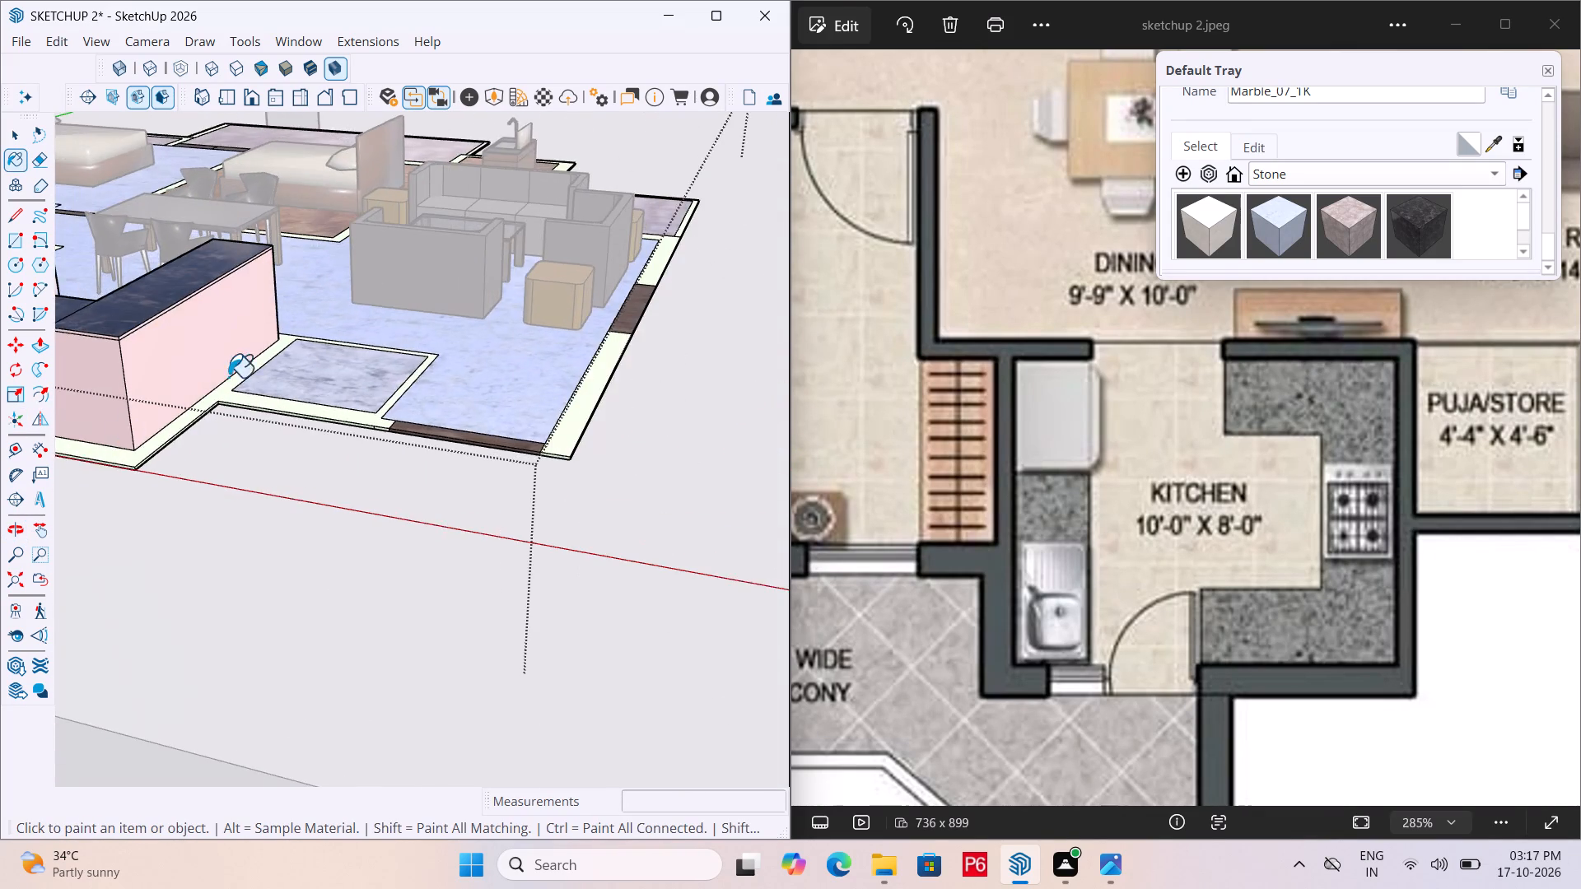
pyautogui.scroll(11, 170, 263)
pyautogui.click(134, 356)
pyautogui.scroll(-4, 329, 343)
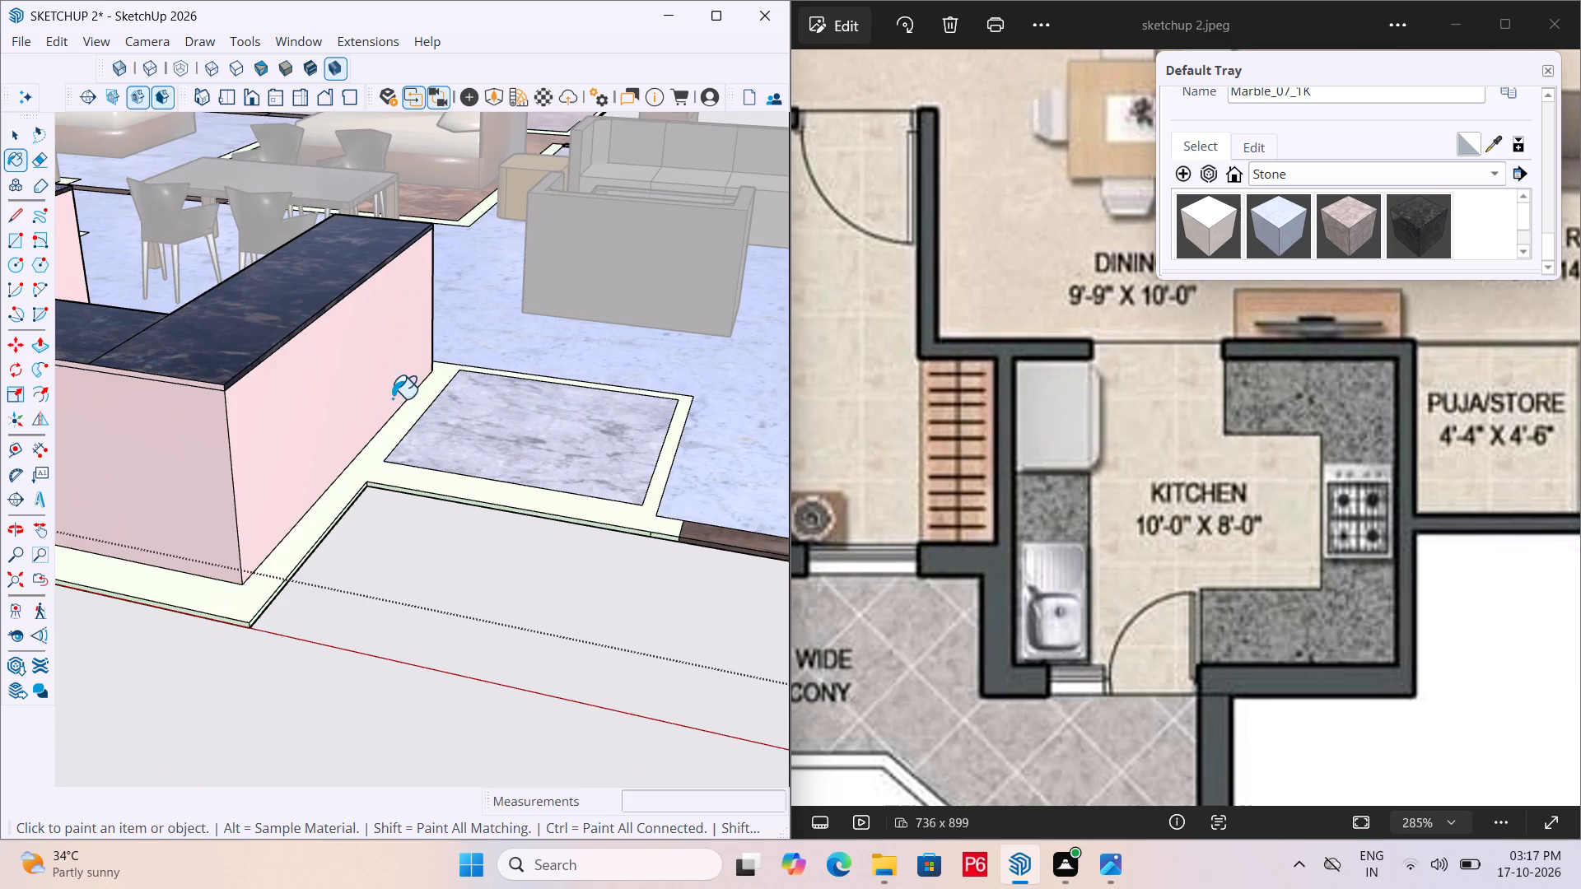
pyautogui.scroll(7, 132, 397)
pyautogui.click(215, 369)
pyautogui.click(217, 379)
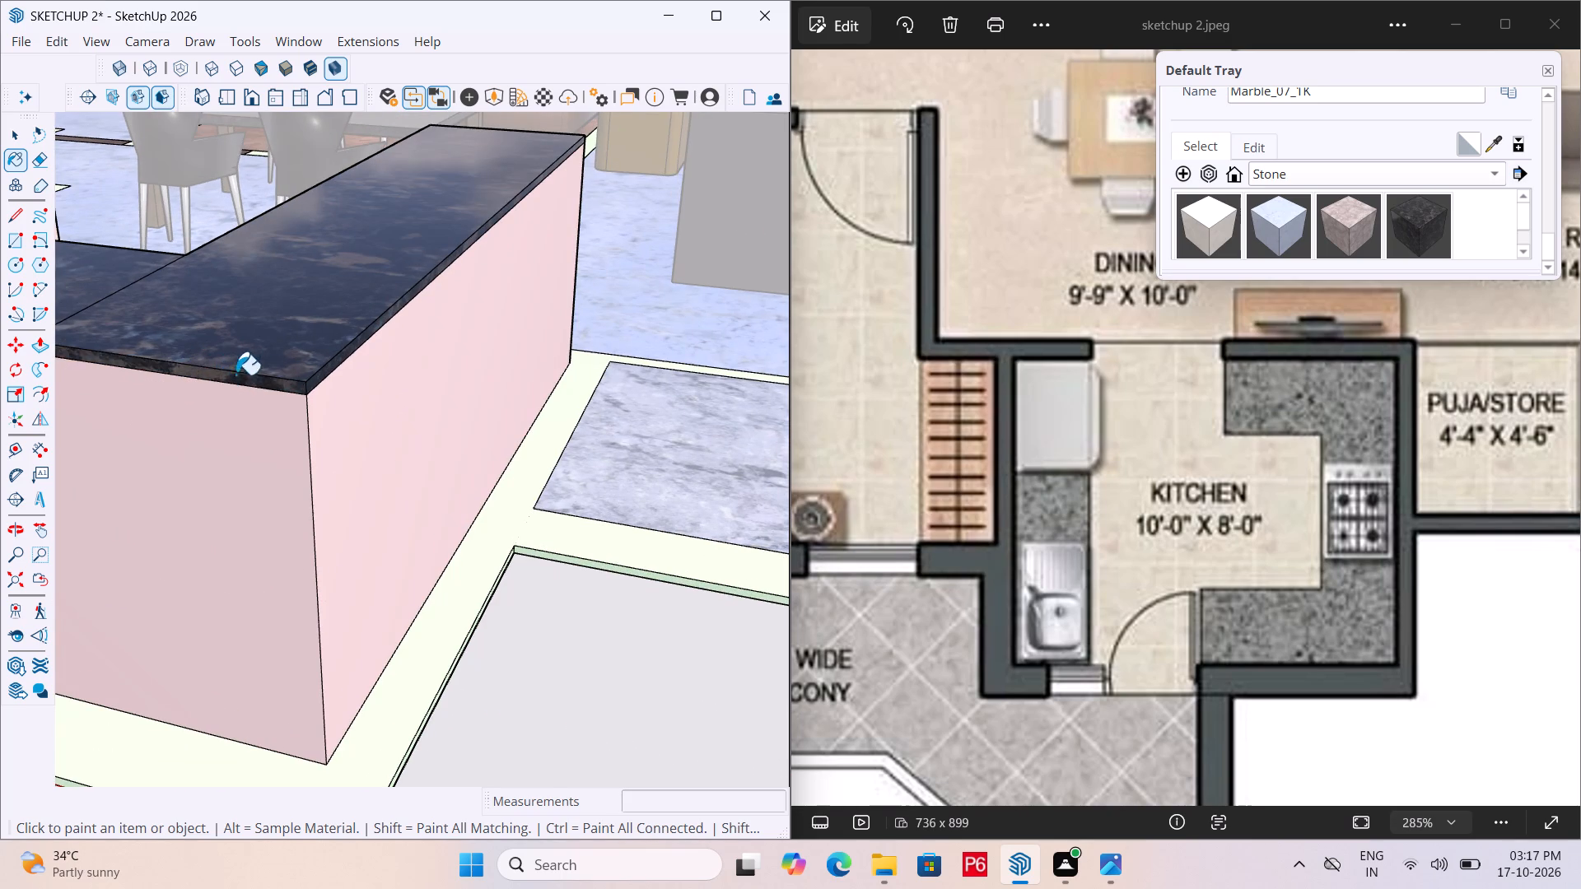
# Save the model.
pyautogui.scroll(-5, 294, 405)
pyautogui.hotkey('ctrl', 's')
pyautogui.hotkey('ctrl', 's')
pyautogui.hotkey('ctrl', 's')
pyautogui.hotkey('ctrl', 's')
# Leave the Paint Bucket tool and close the kitchen counter group.
pyautogui.scroll(-2, 325, 431)
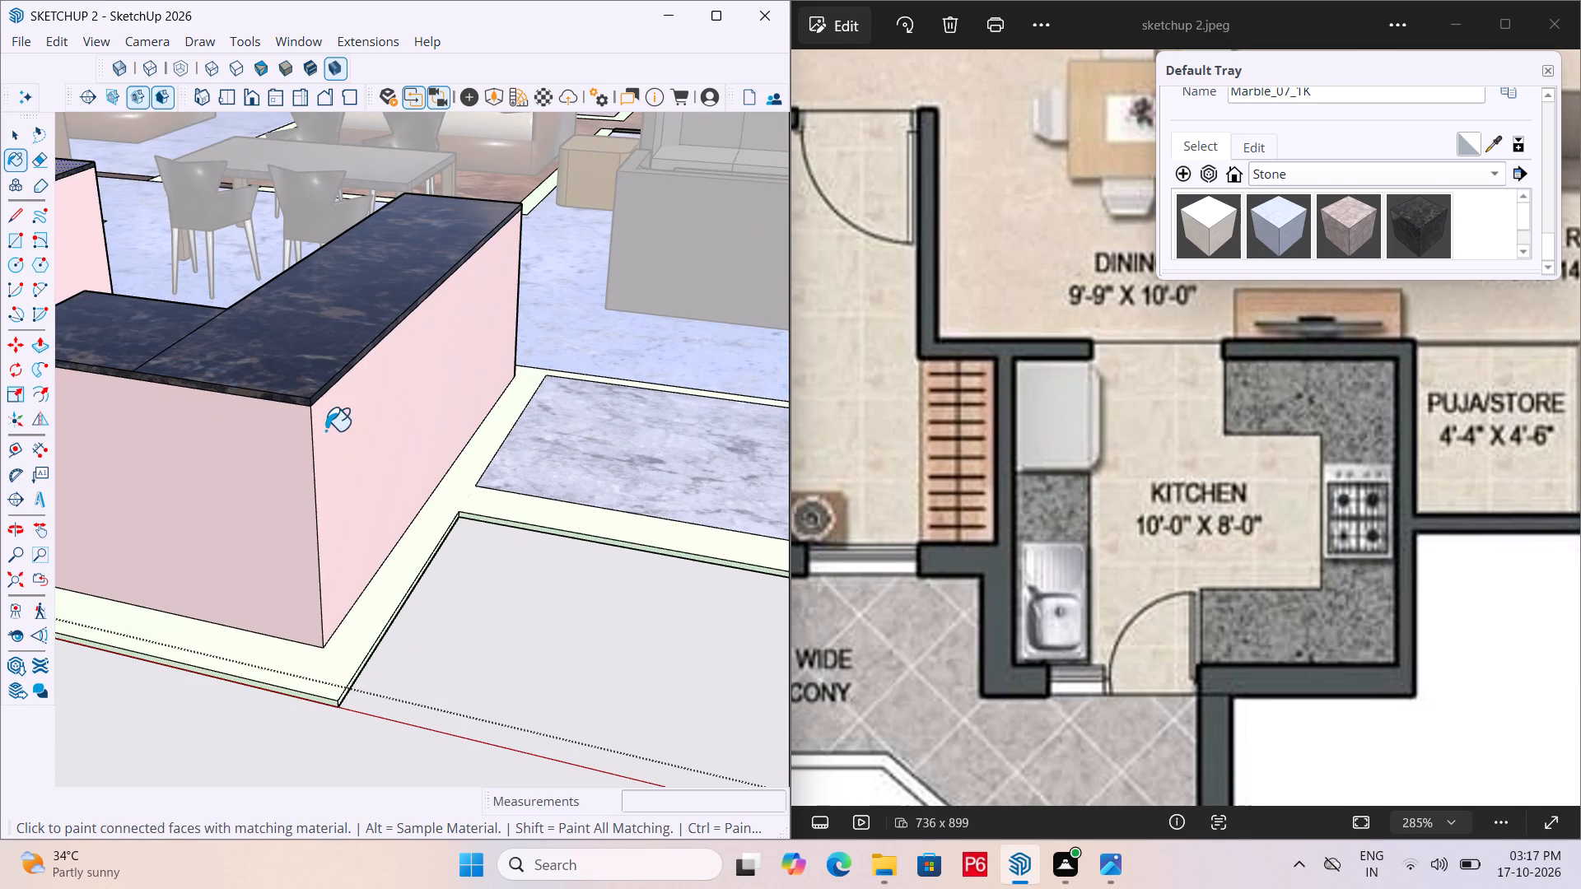
pyautogui.scroll(-3, 325, 431)
pyautogui.press('space')
pyautogui.scroll(-9, 308, 419)
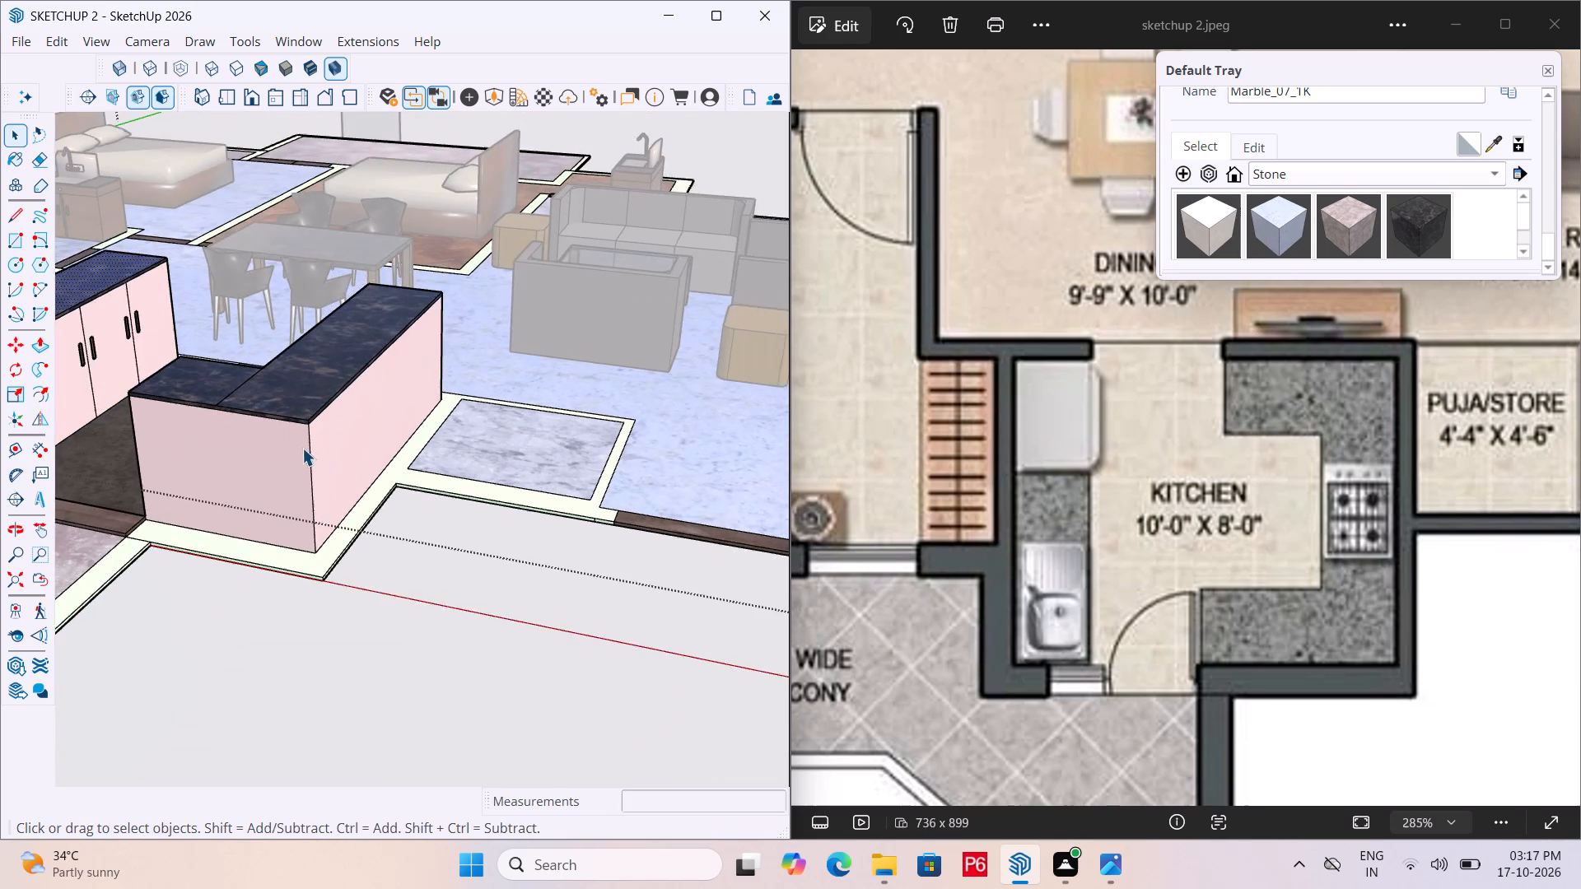
pyautogui.scroll(-7, 301, 444)
pyautogui.press('space')
pyautogui.click(212, 718)
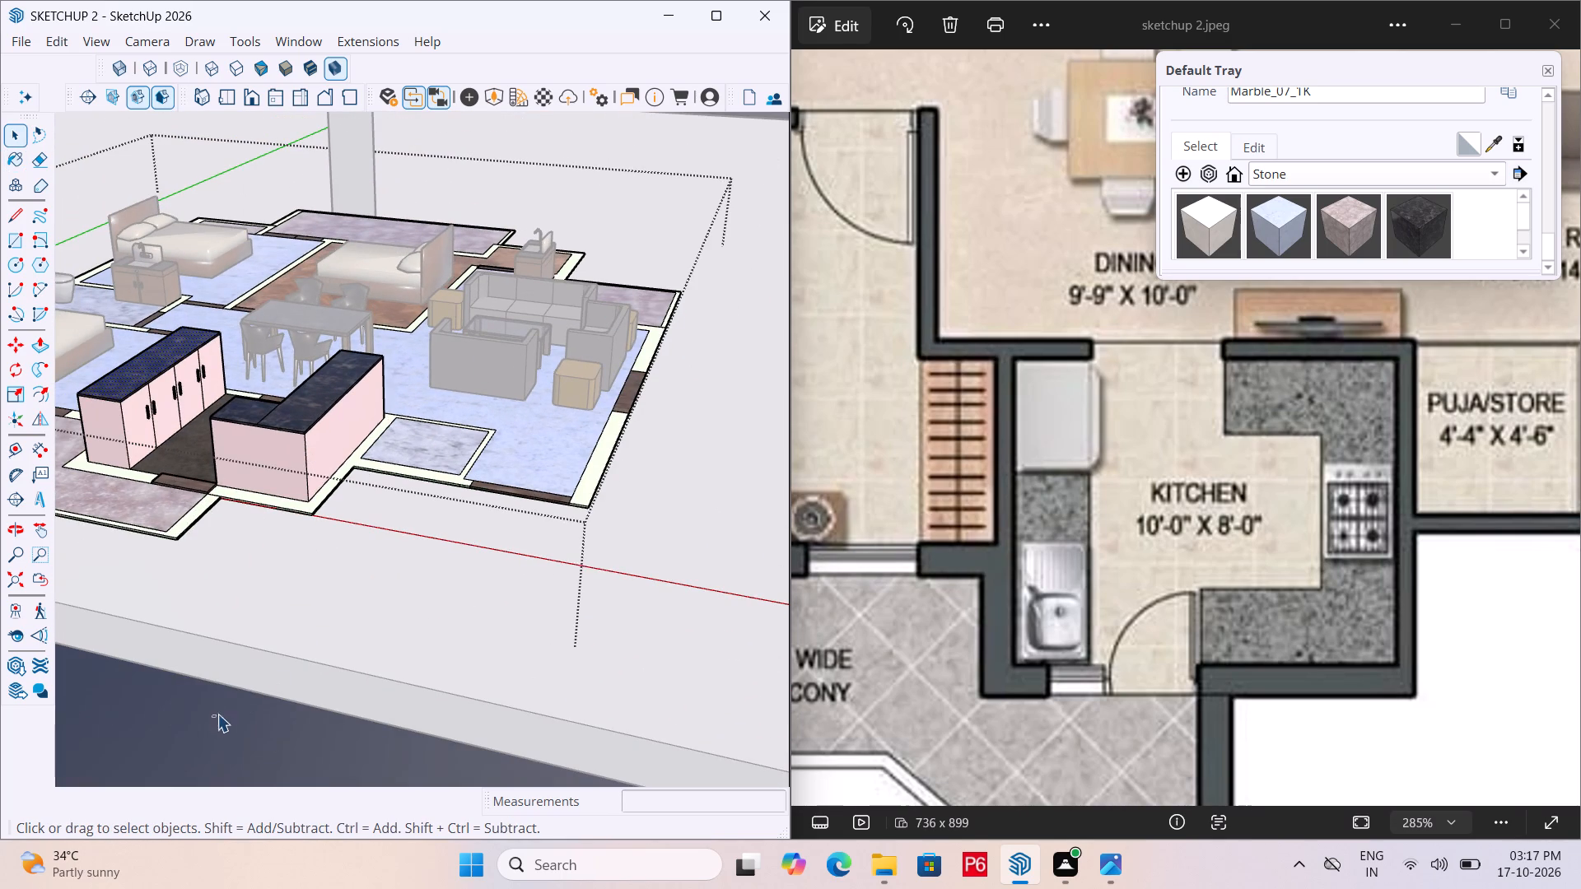
# Save the model with the counter group closed.
pyautogui.scroll(6, 222, 381)
pyautogui.hotkey('ctrl', 's')
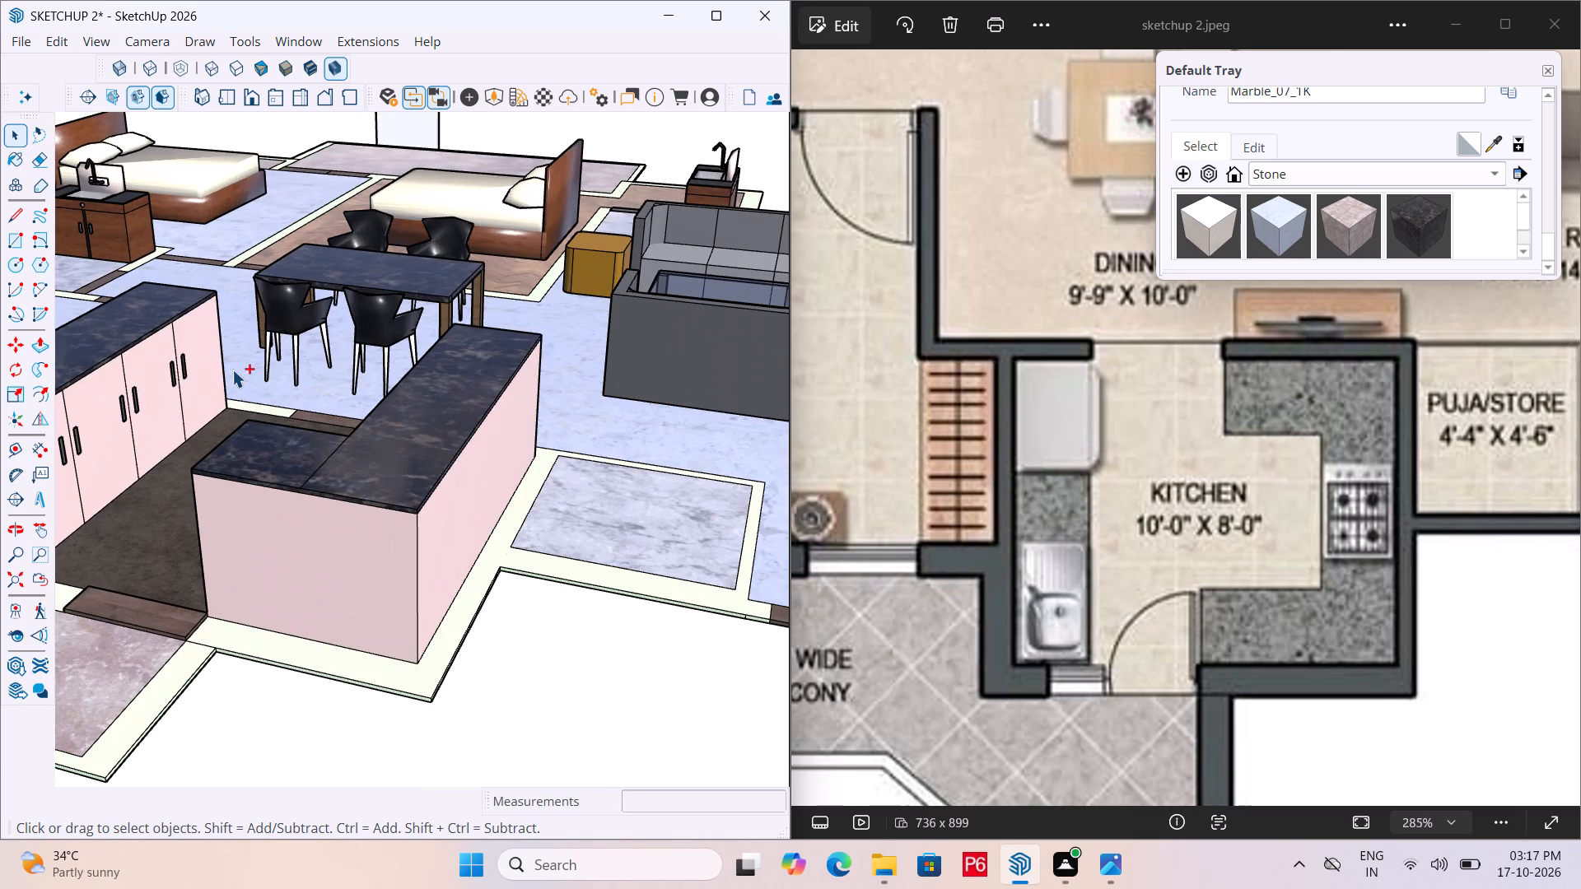
# Save the model.
pyautogui.hotkey('ctrl', 's')
pyautogui.hotkey('ctrl', 's')
# Open the kitchen counter group and erase the seam line between the two legs of the L-shaped countertop.
pyautogui.scroll(1, 258, 472)
pyautogui.moveTo(260, 472); pyautogui.dragTo(453, 507, button='middle')
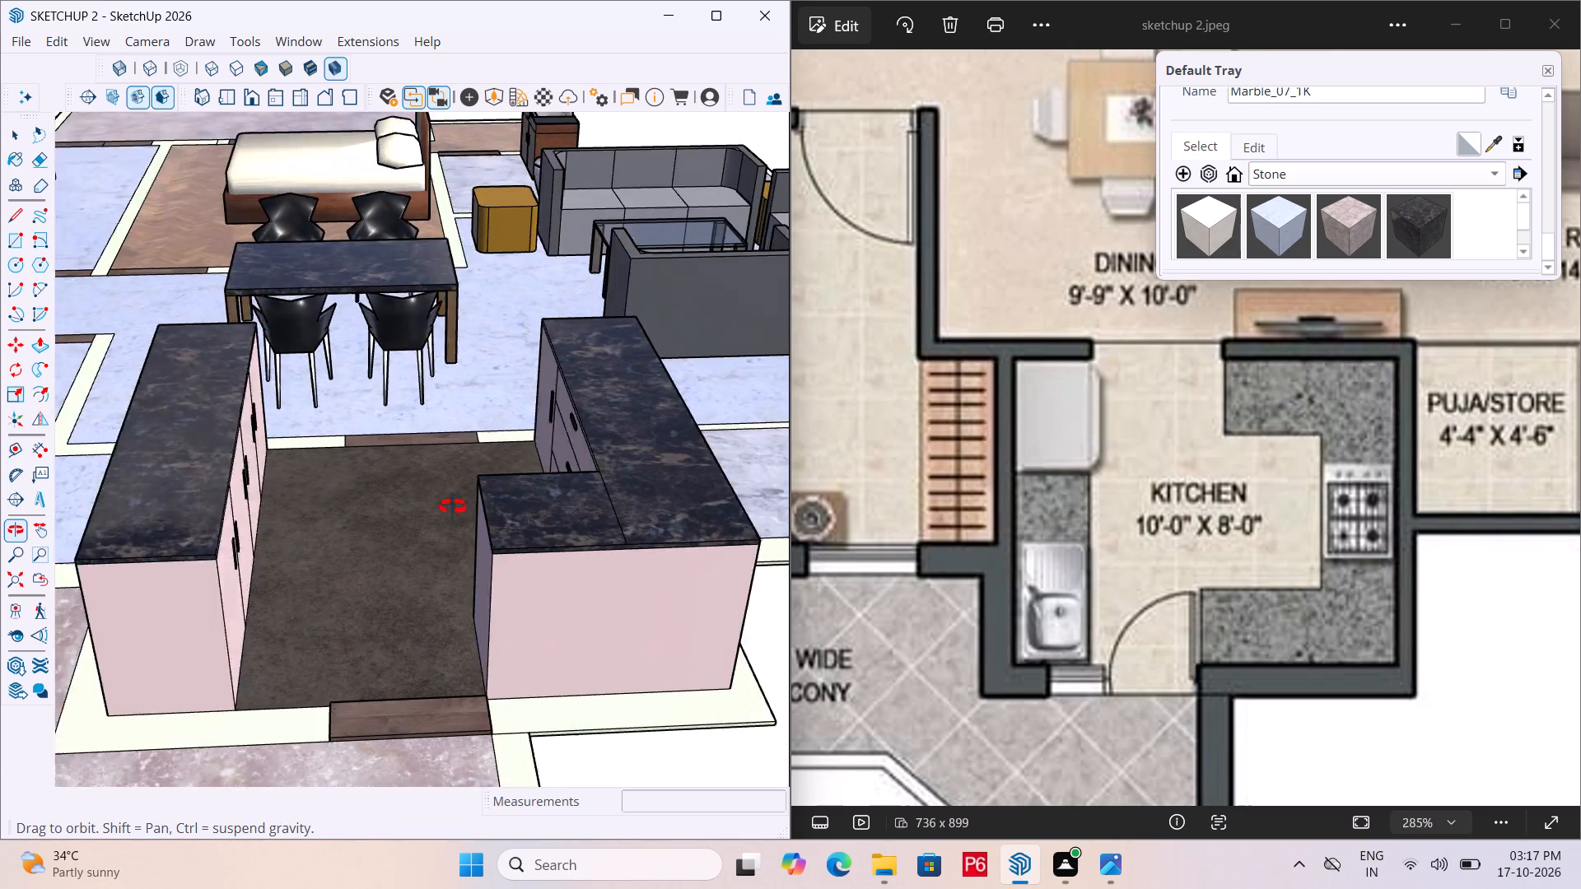
pyautogui.moveTo(453, 507); pyautogui.dragTo(456, 498, button='middle')
pyautogui.scroll(6, 721, 510)
pyautogui.scroll(4, 647, 474)
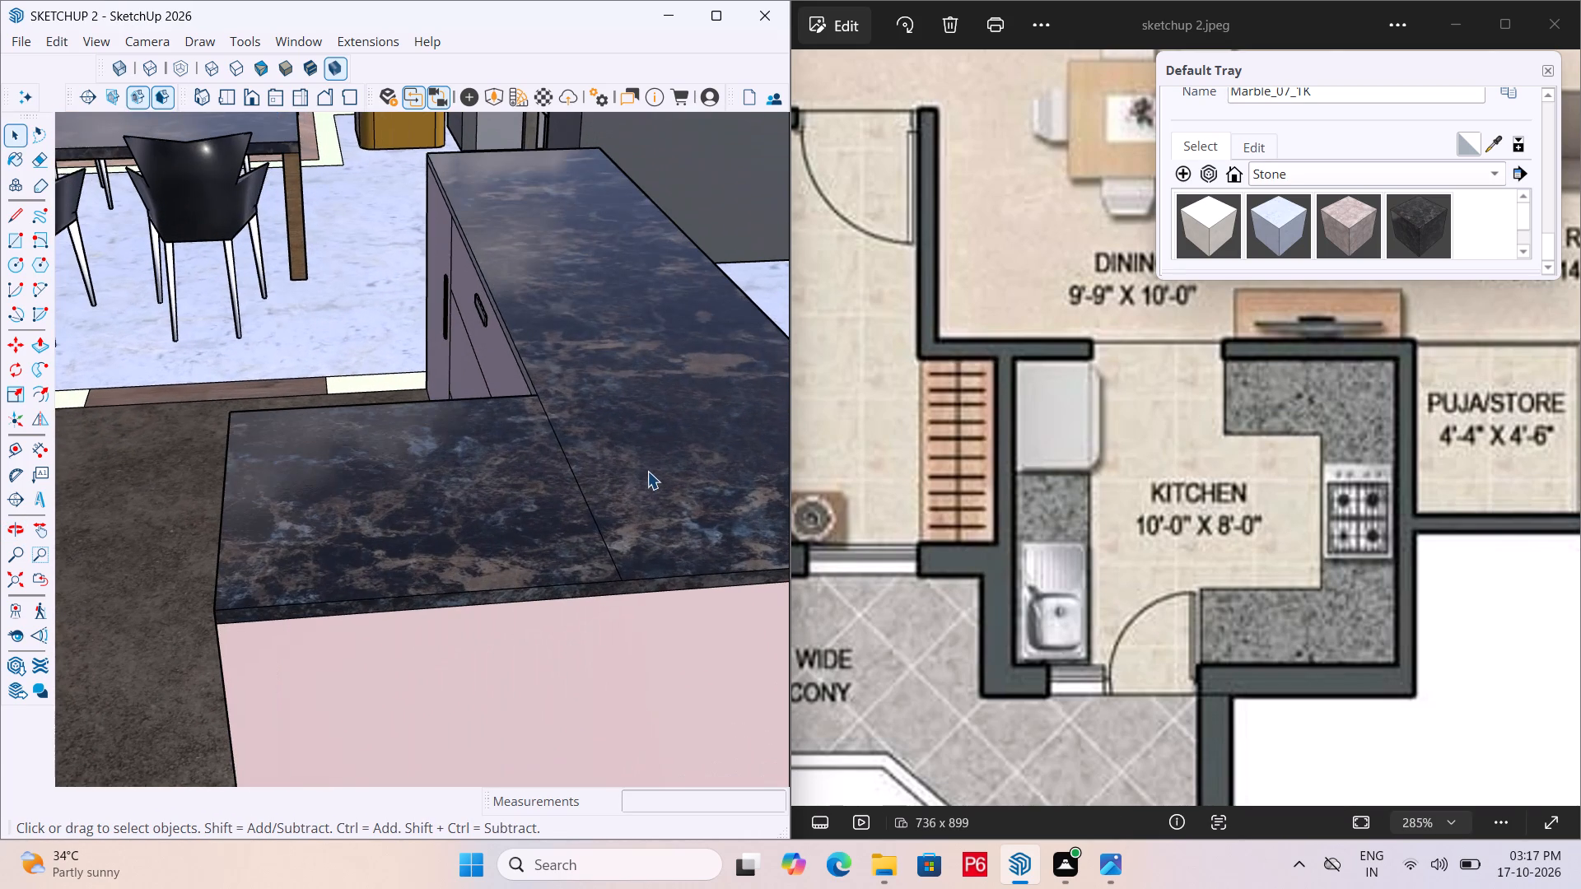
pyautogui.doubleClick(629, 472)
pyautogui.doubleClick(608, 462)
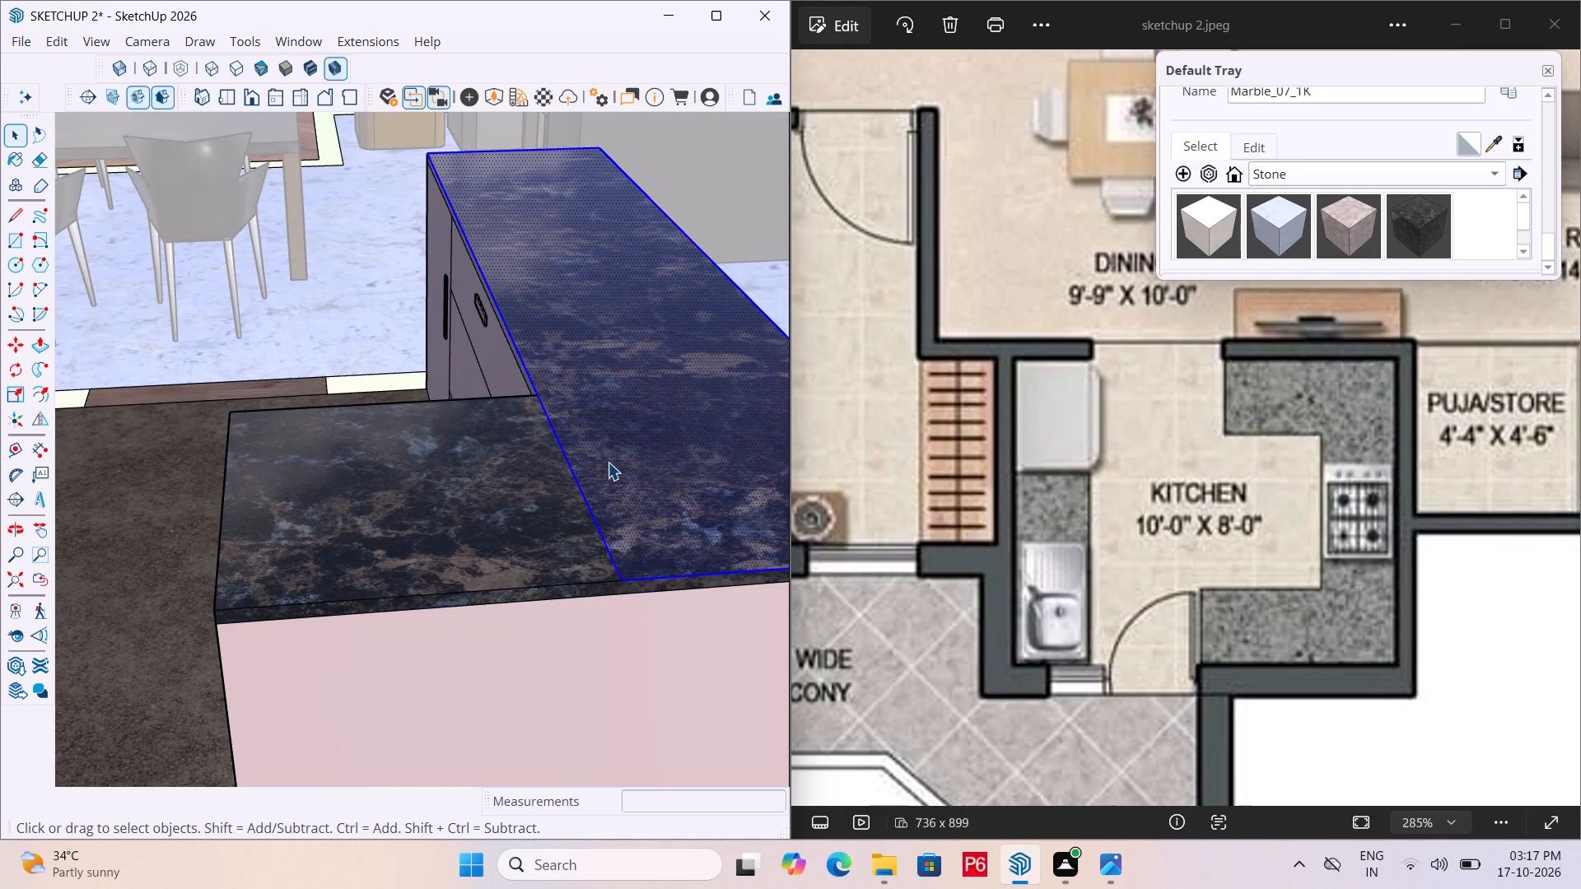
pyautogui.click(560, 464)
pyautogui.press('e')
pyautogui.moveTo(576, 459); pyautogui.dragTo(568, 459)
pyautogui.click(568, 459)
pyautogui.scroll(-6, 549, 446)
# Save the model with the seam erased and leave the Eraser tool.
pyautogui.hotkey('ctrl', 's')
pyautogui.hotkey('ctrl', 's')
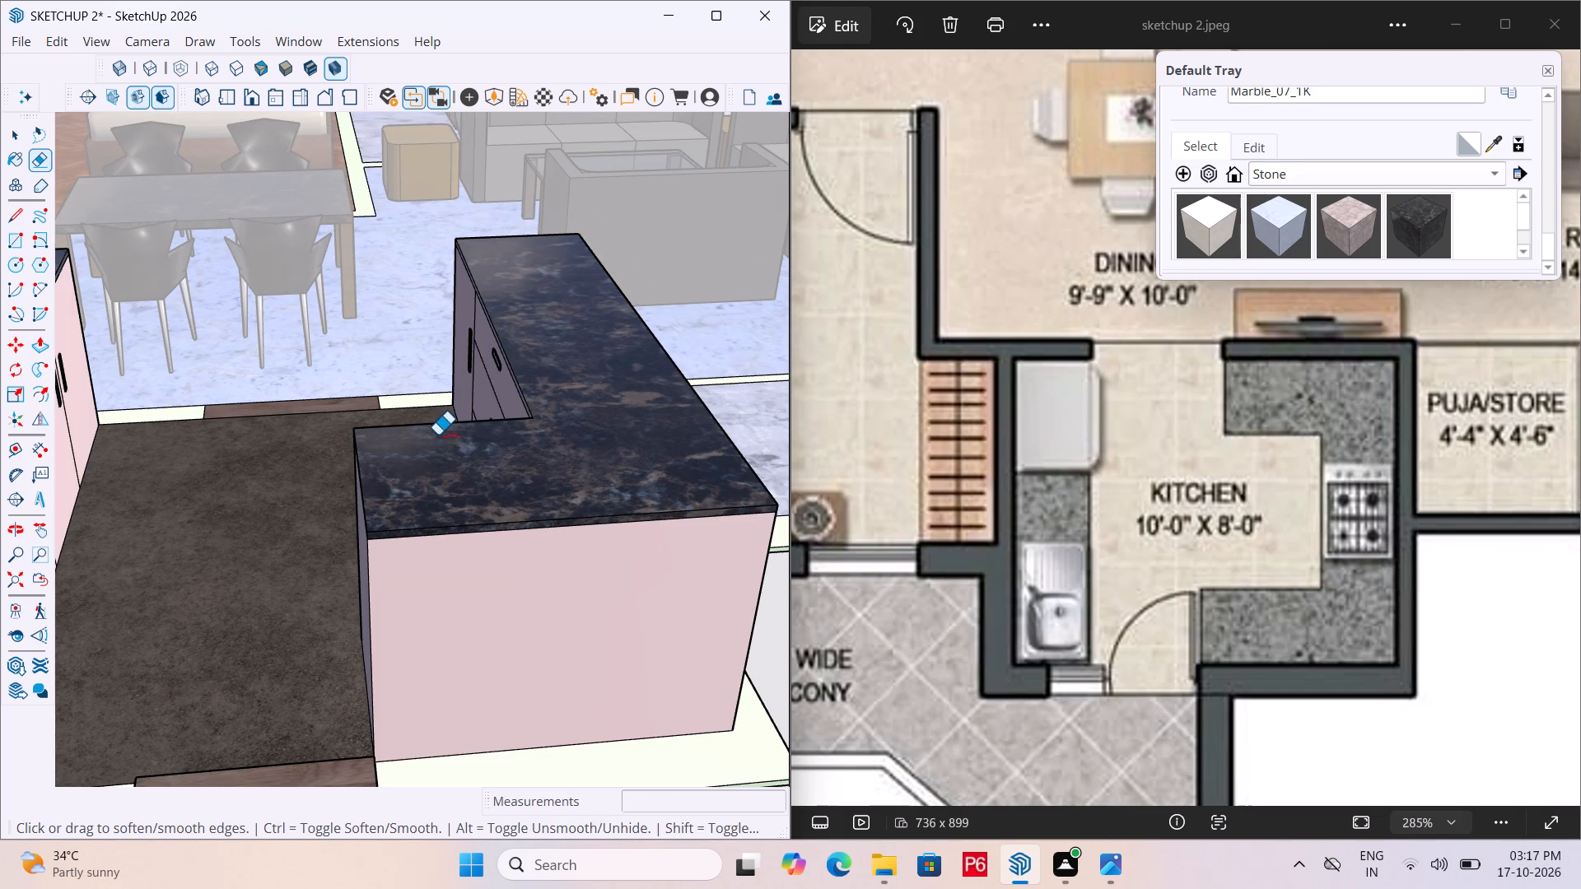
pyautogui.hotkey('ctrl', 's')
pyautogui.hotkey('ctrl', 's')
pyautogui.scroll(-6, 449, 449)
pyautogui.press('space')
# Push/Pull the marble edge above the L-shaped counter's drawers outward 13/16" to form a countertop overhang.
pyautogui.moveTo(392, 455); pyautogui.dragTo(395, 454, button='middle')
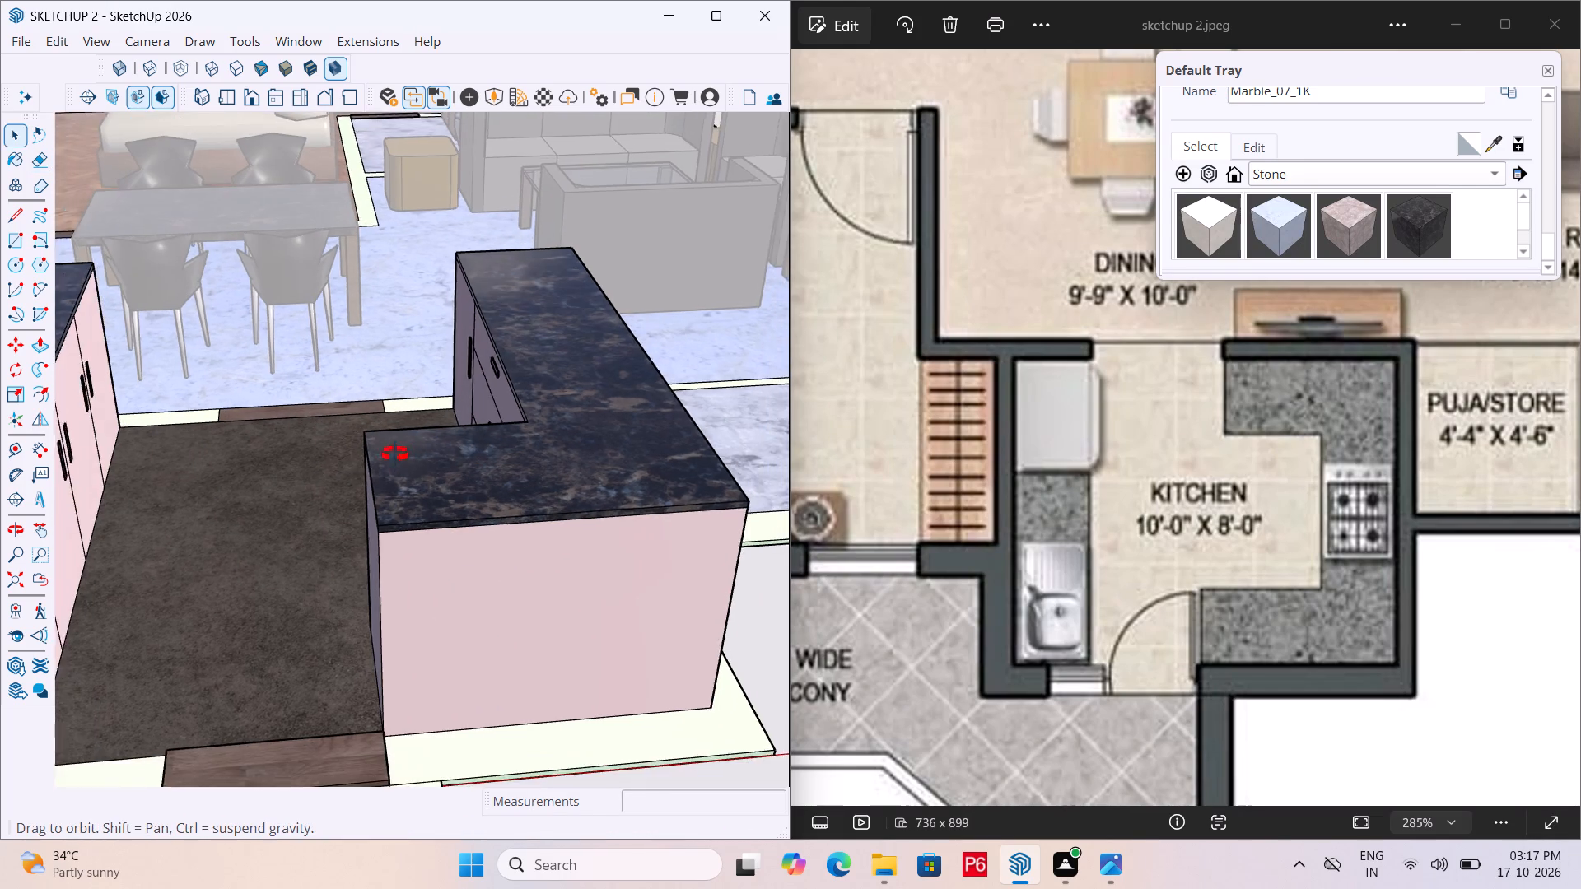
pyautogui.moveTo(395, 454); pyautogui.dragTo(752, 446, button='middle')
pyautogui.scroll(-6, 124, 434)
pyautogui.moveTo(138, 440); pyautogui.dragTo(599, 466, button='middle')
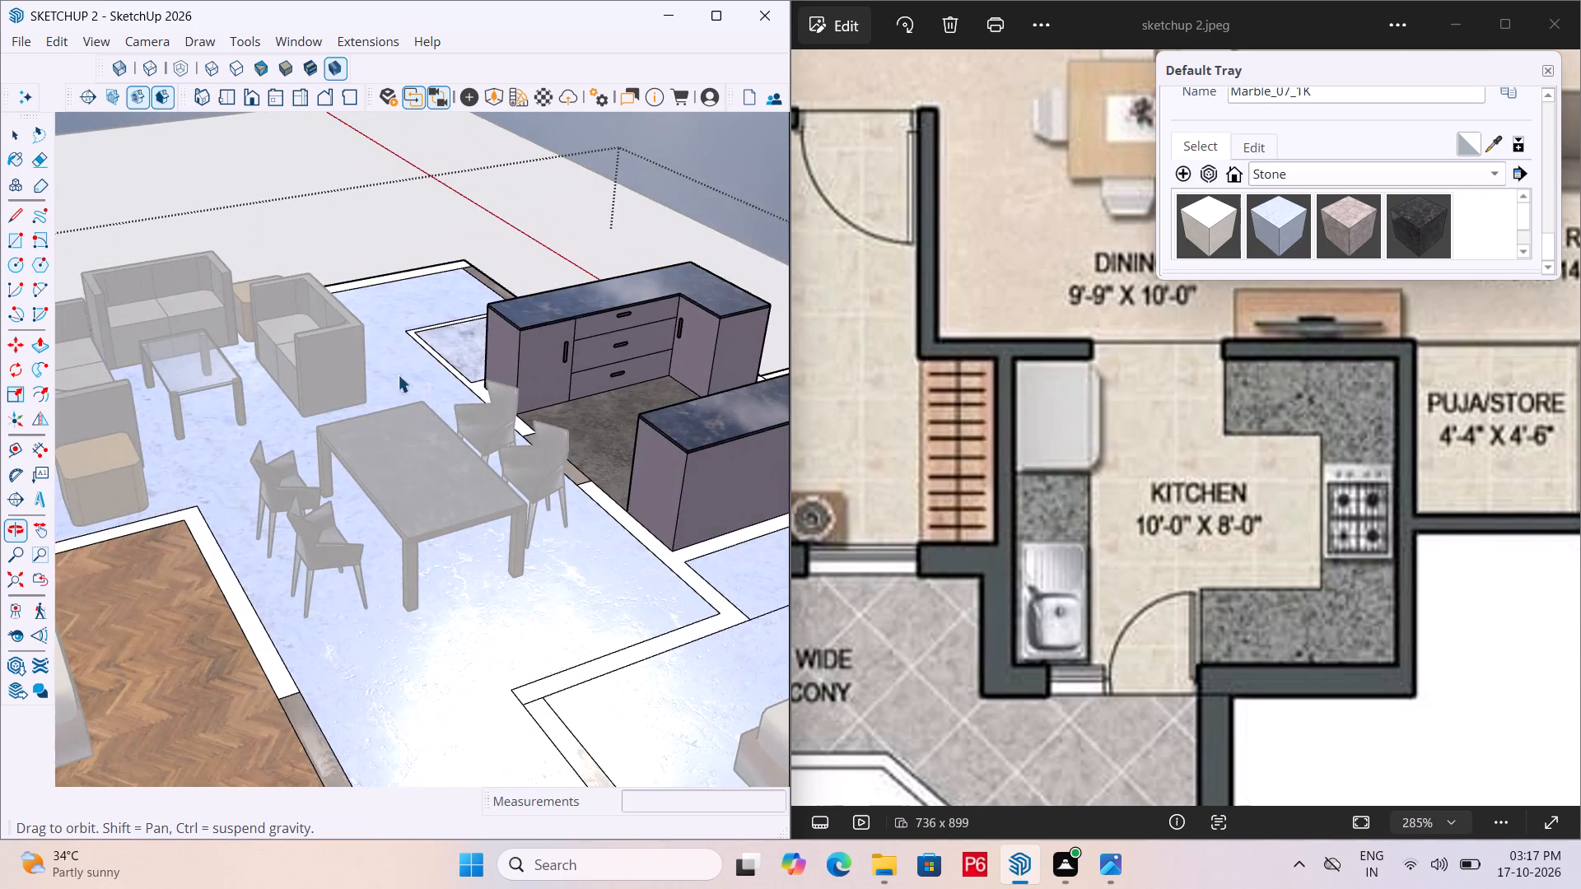
pyautogui.scroll(-5, 186, 431)
pyautogui.scroll(18, 582, 327)
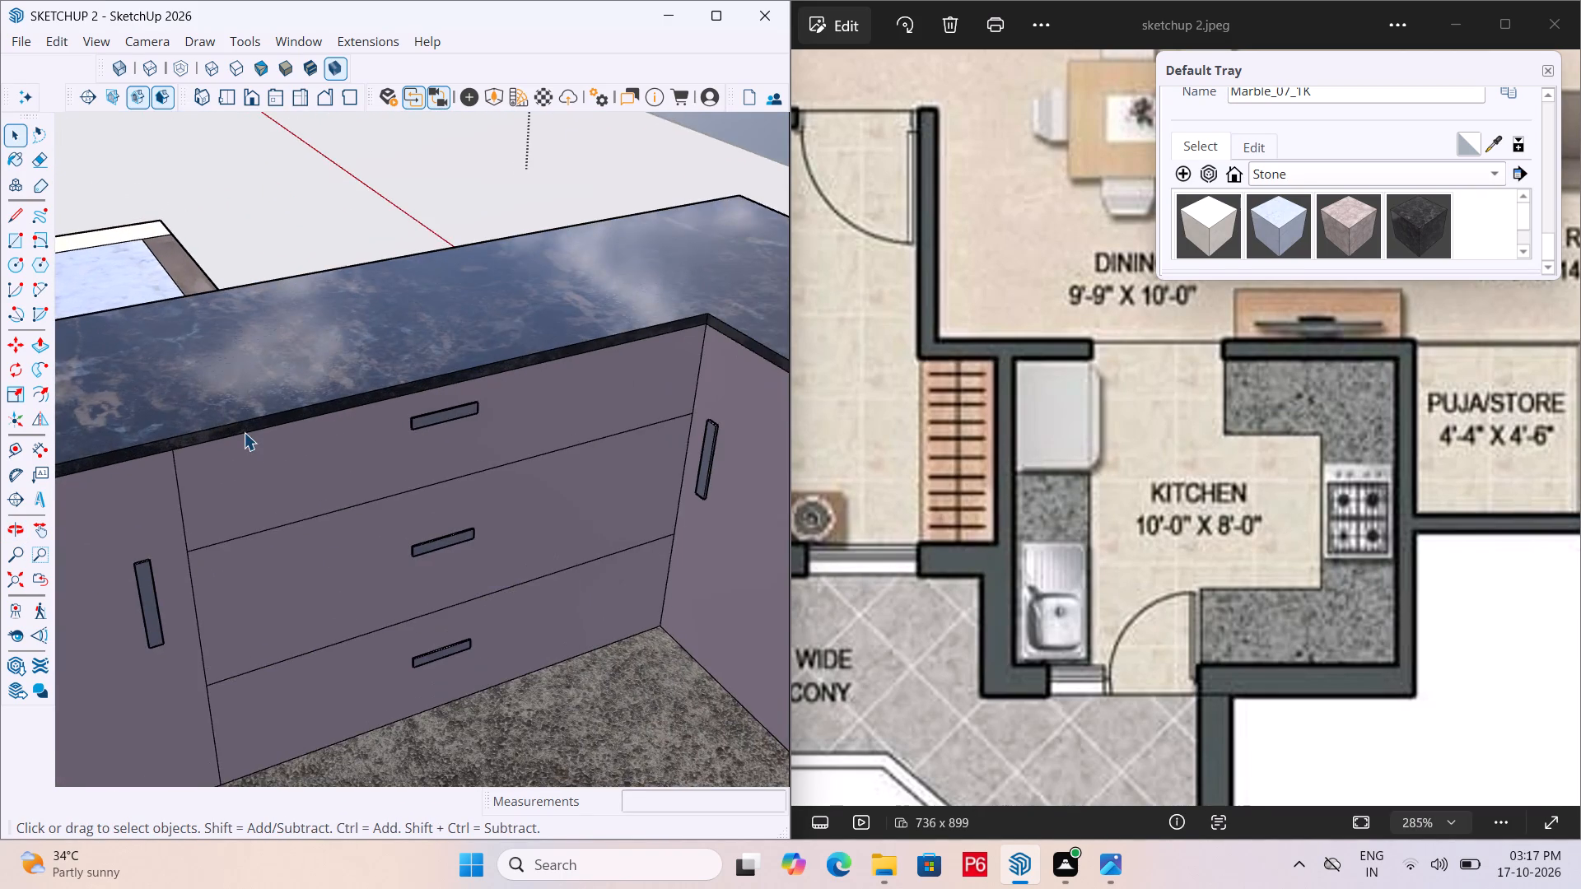
pyautogui.scroll(6, 244, 432)
pyautogui.click(287, 412)
pyautogui.press('p')
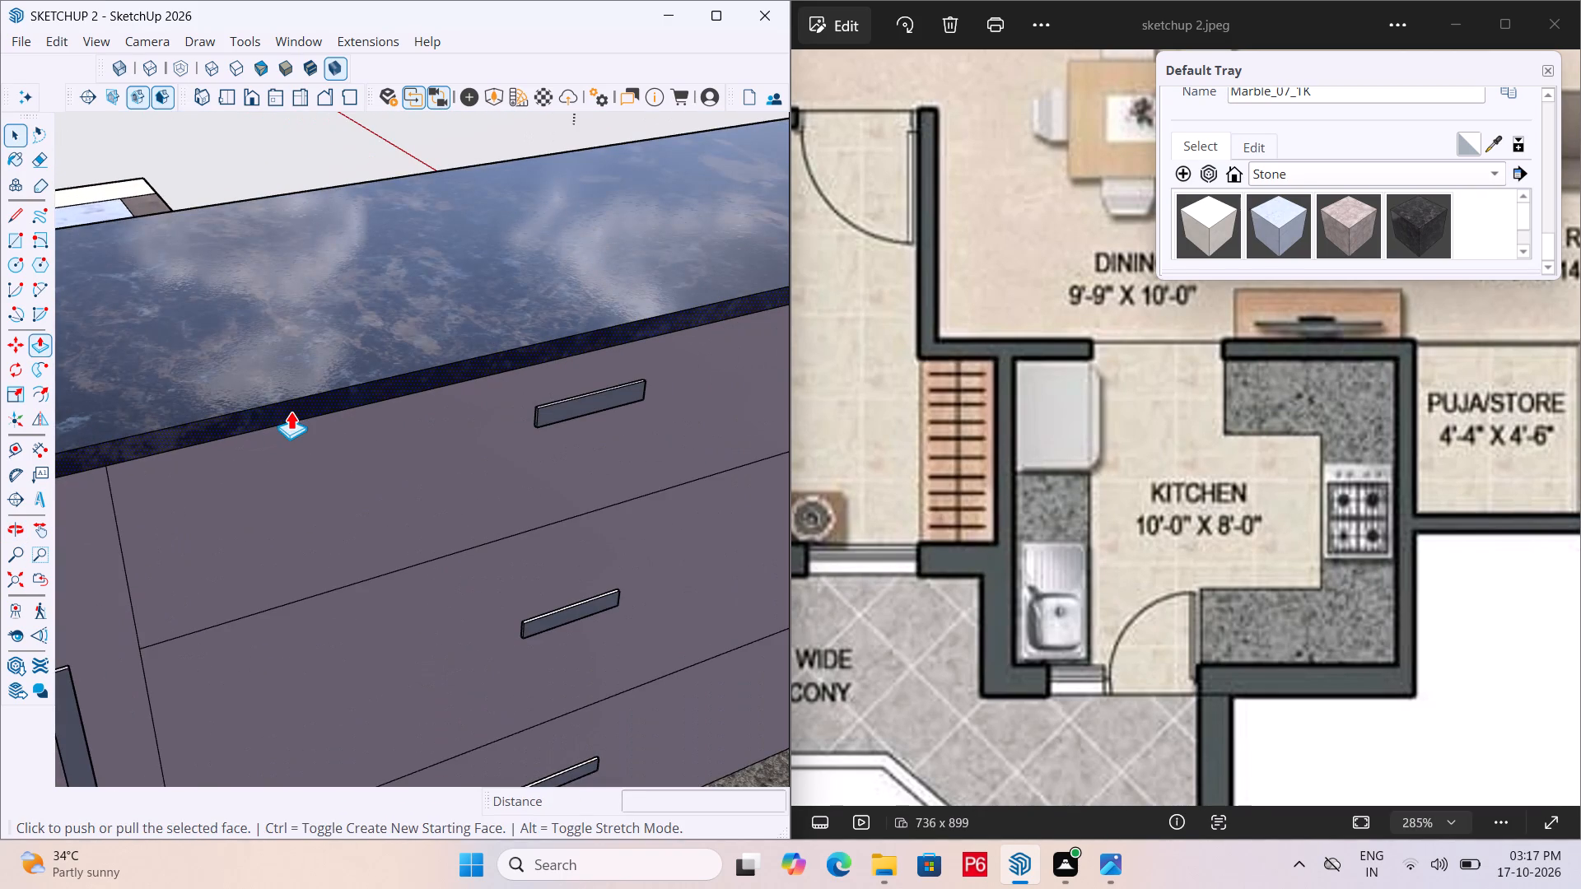
pyautogui.click(291, 407)
pyautogui.click(298, 417)
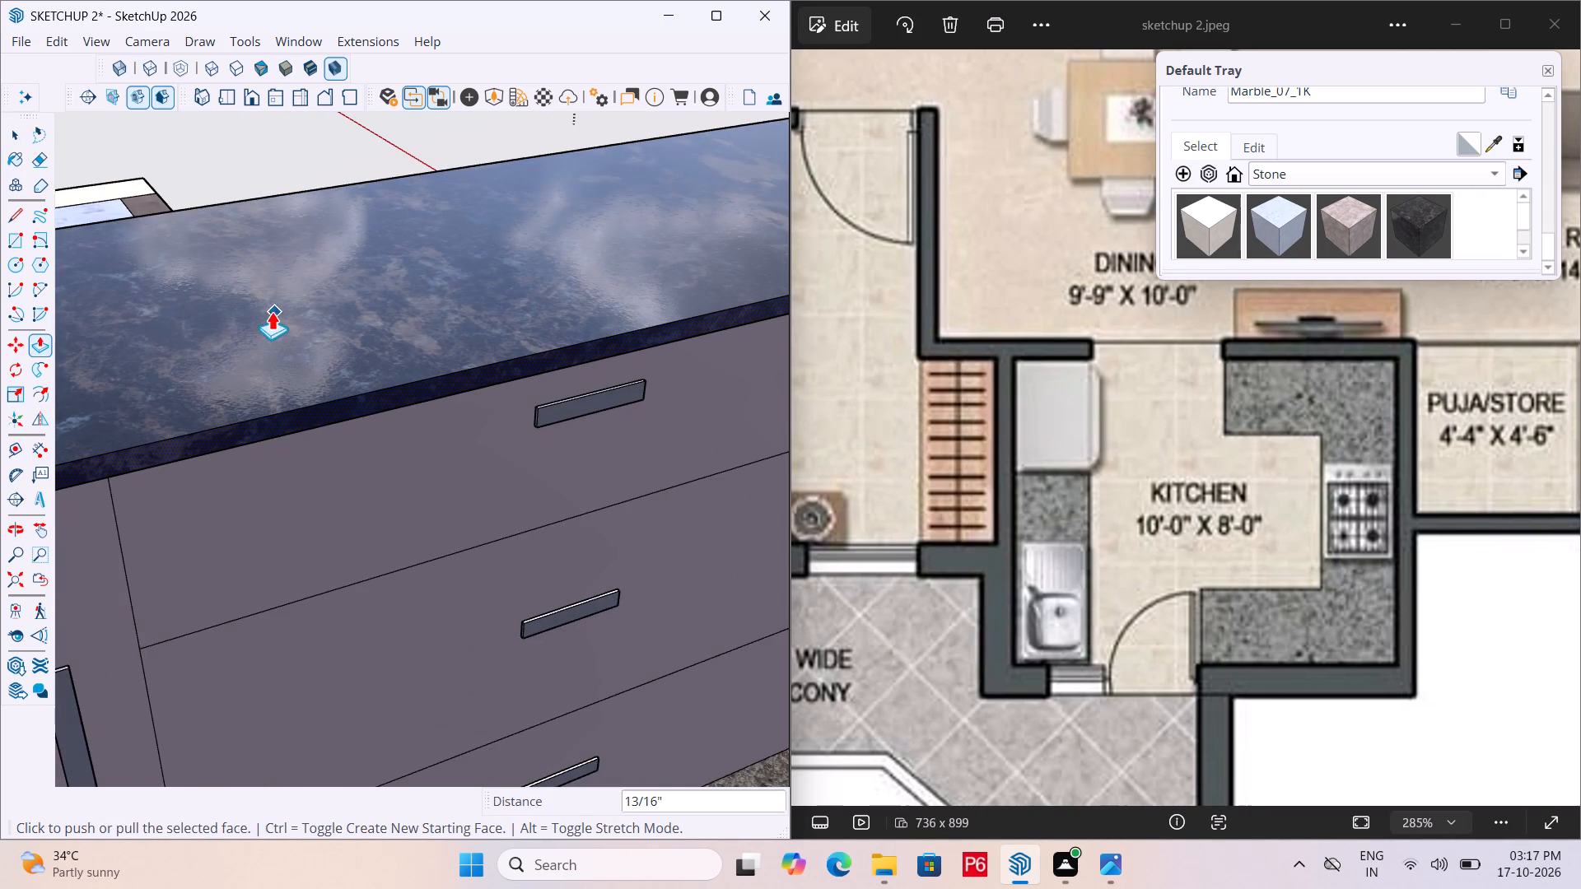
# Repeat the 13/16" Push/Pull on the inner marble edge of the L-shaped counter's short leg.
pyautogui.scroll(-7, 272, 311)
pyautogui.scroll(11, 755, 305)
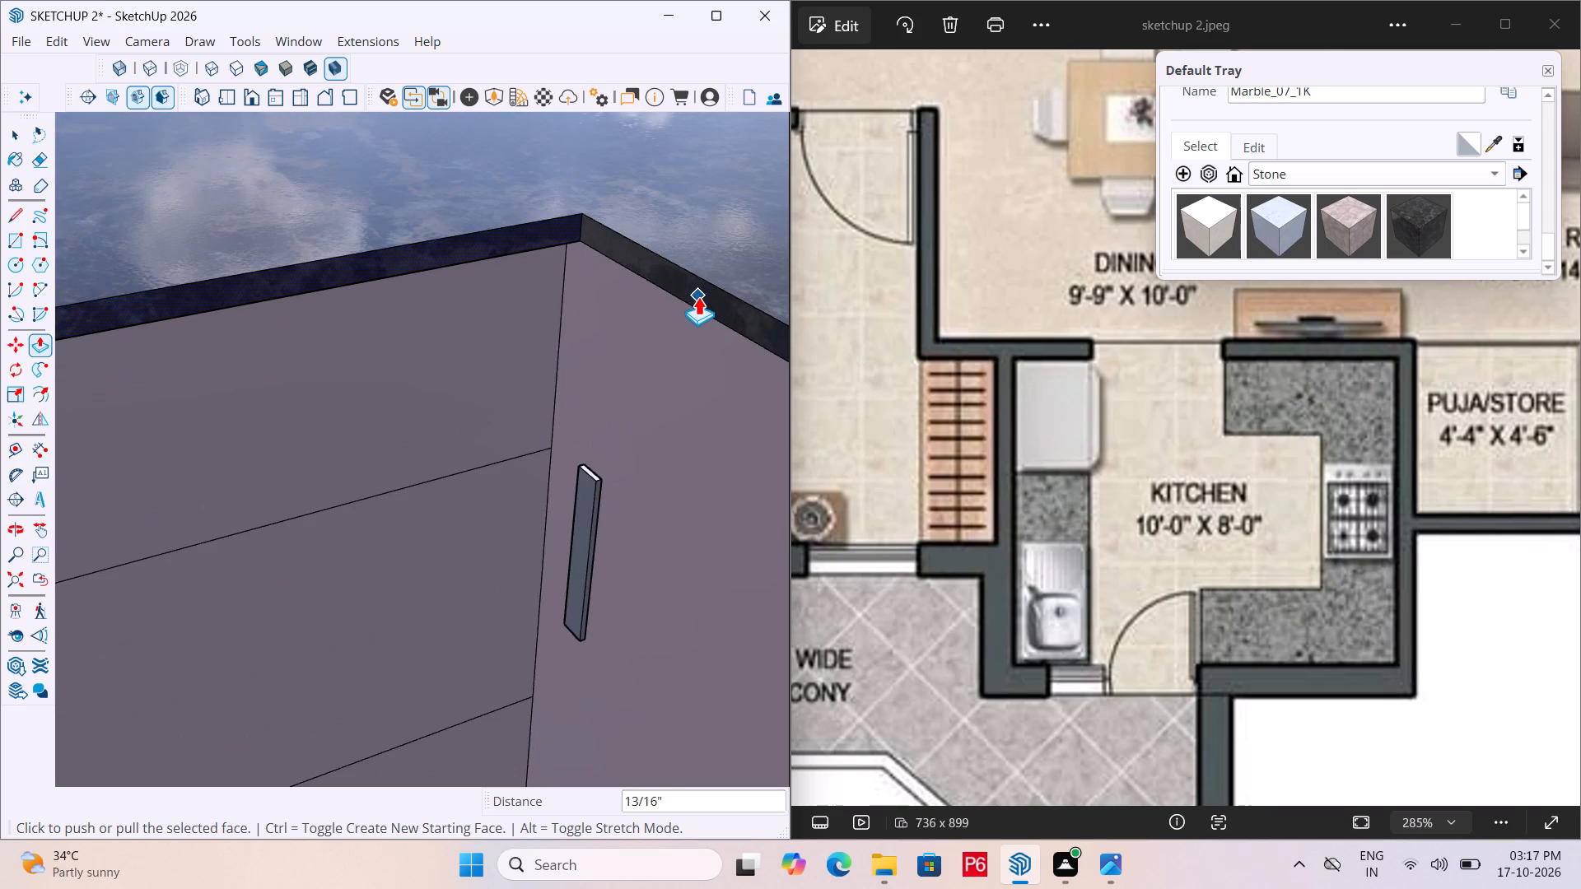
pyautogui.press('space')
pyautogui.click(708, 304)
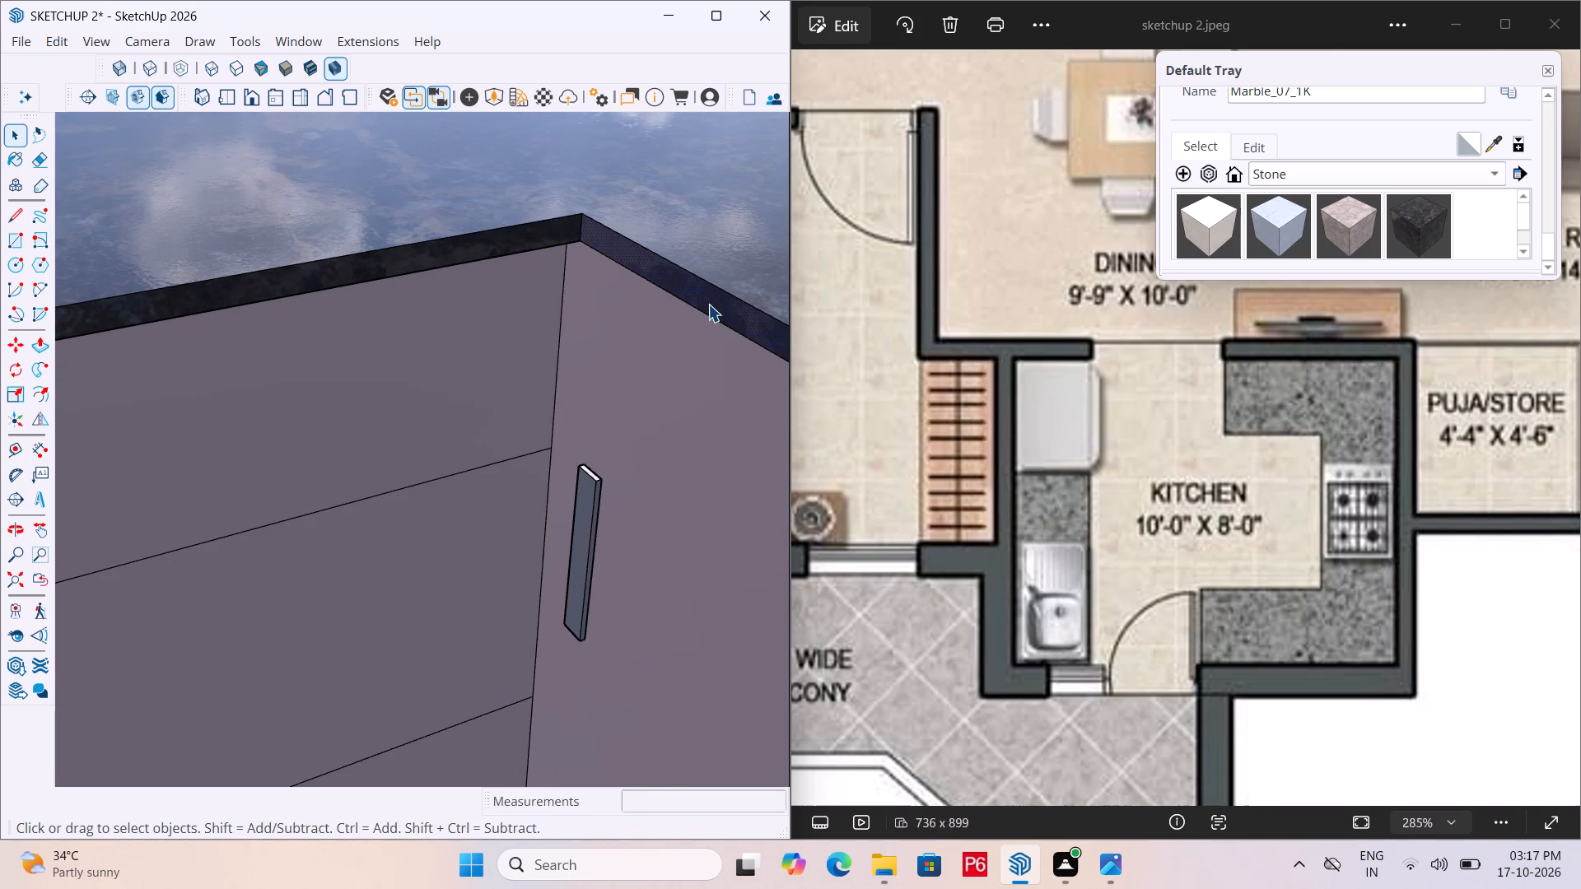
pyautogui.press('p')
pyautogui.doubleClick(709, 305)
# Repeat the same Push/Pull overhang on the door-side marble edge of the straight kitchen counter.
pyautogui.scroll(-7, 495, 229)
pyautogui.scroll(-7, 495, 138)
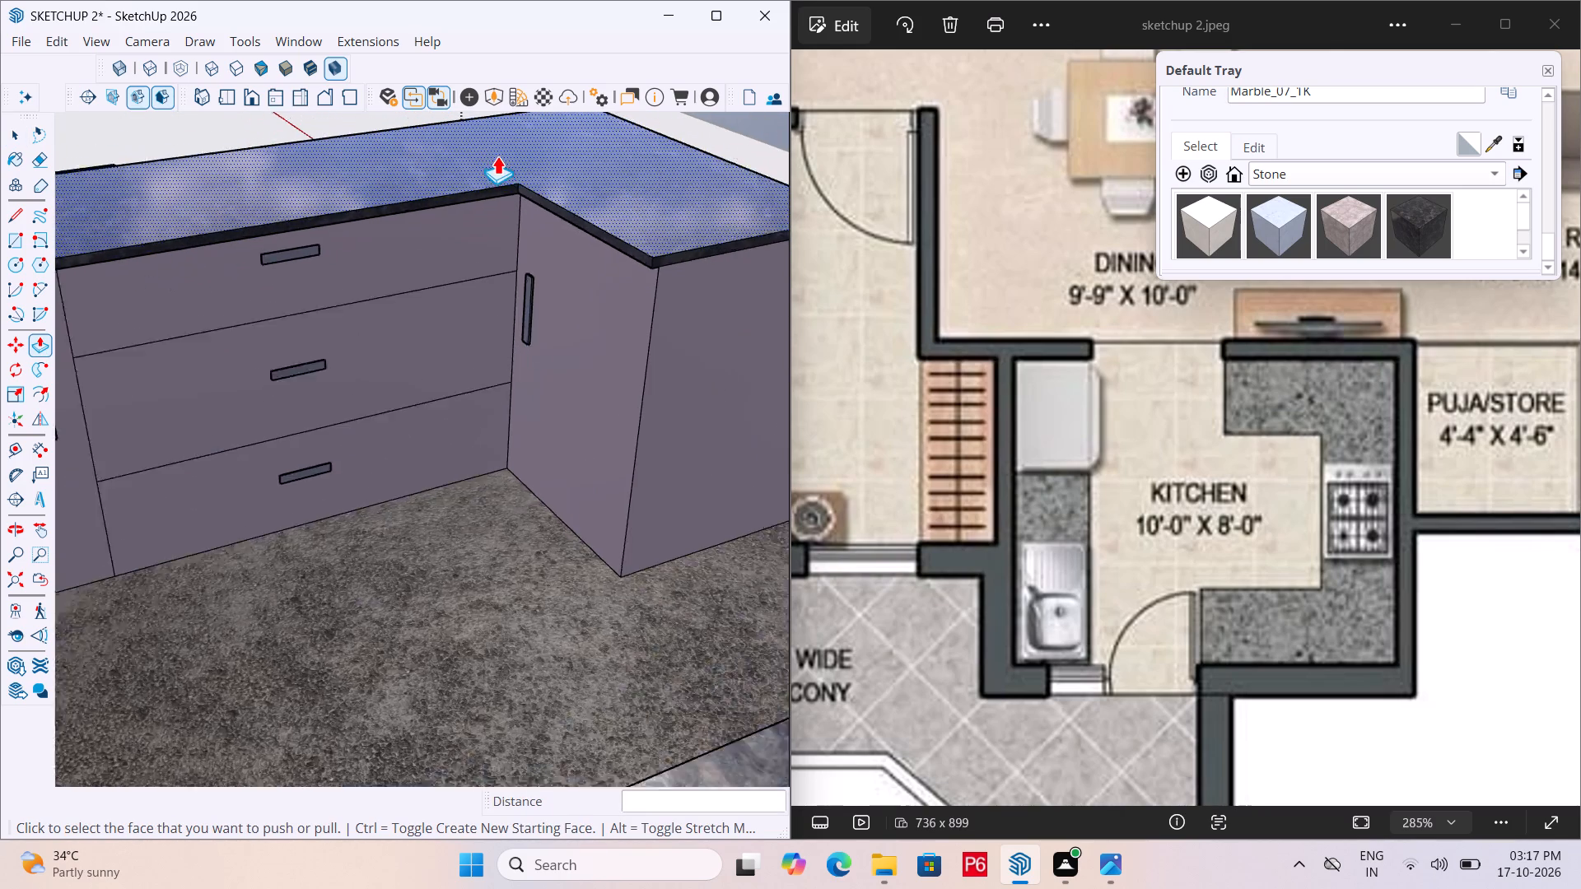
pyautogui.scroll(-1, 515, 209)
pyautogui.scroll(5, 649, 234)
pyautogui.scroll(-7, 660, 223)
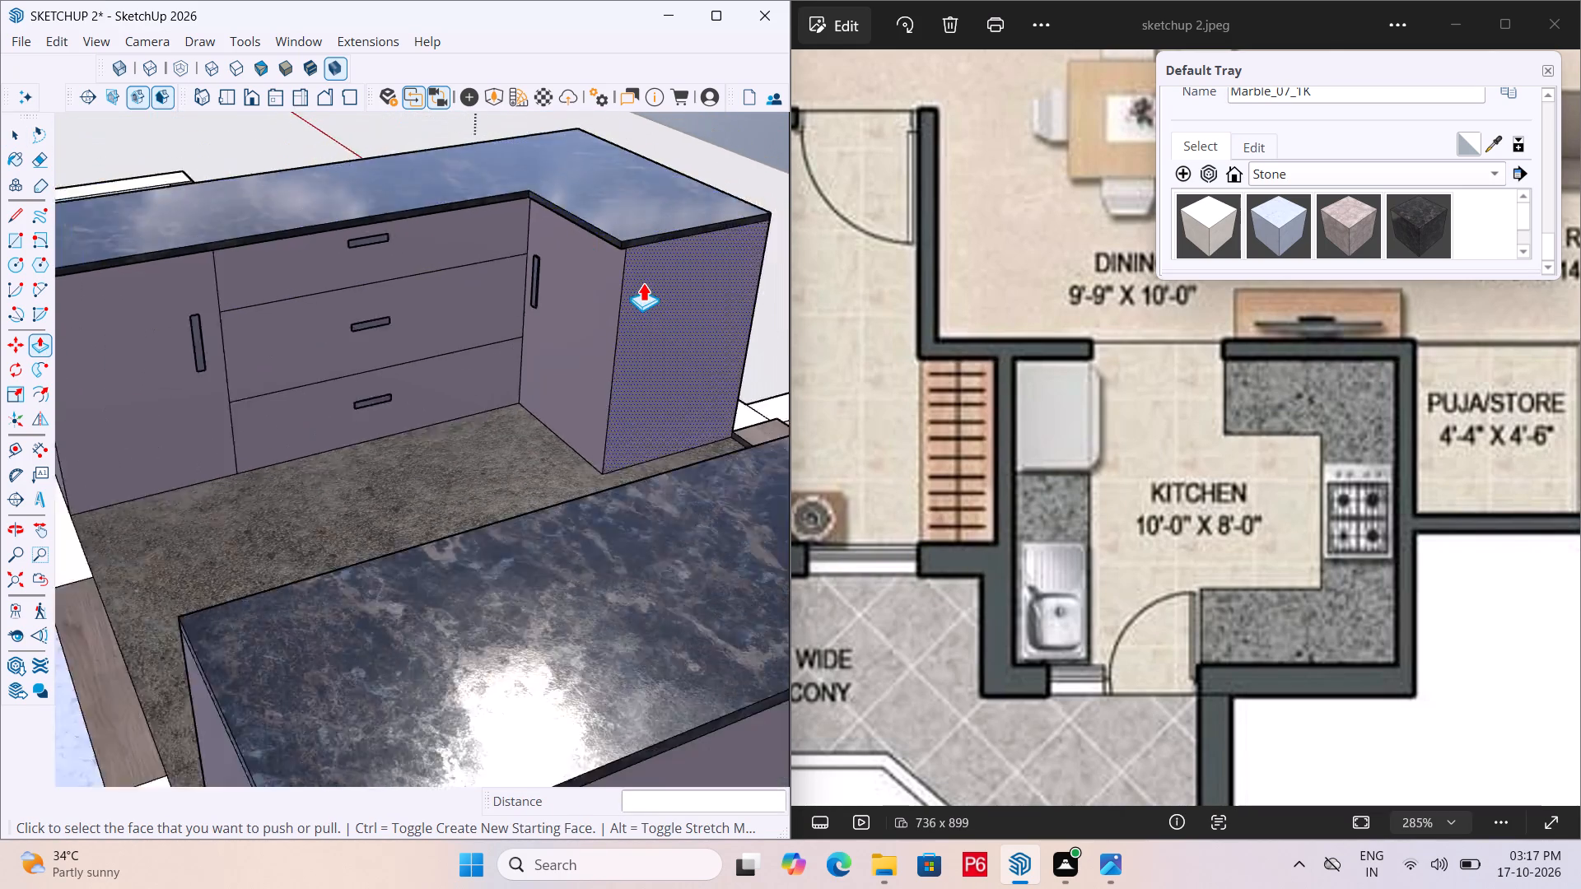
pyautogui.scroll(-4, 643, 282)
pyautogui.moveTo(392, 327); pyautogui.dragTo(697, 319, button='middle')
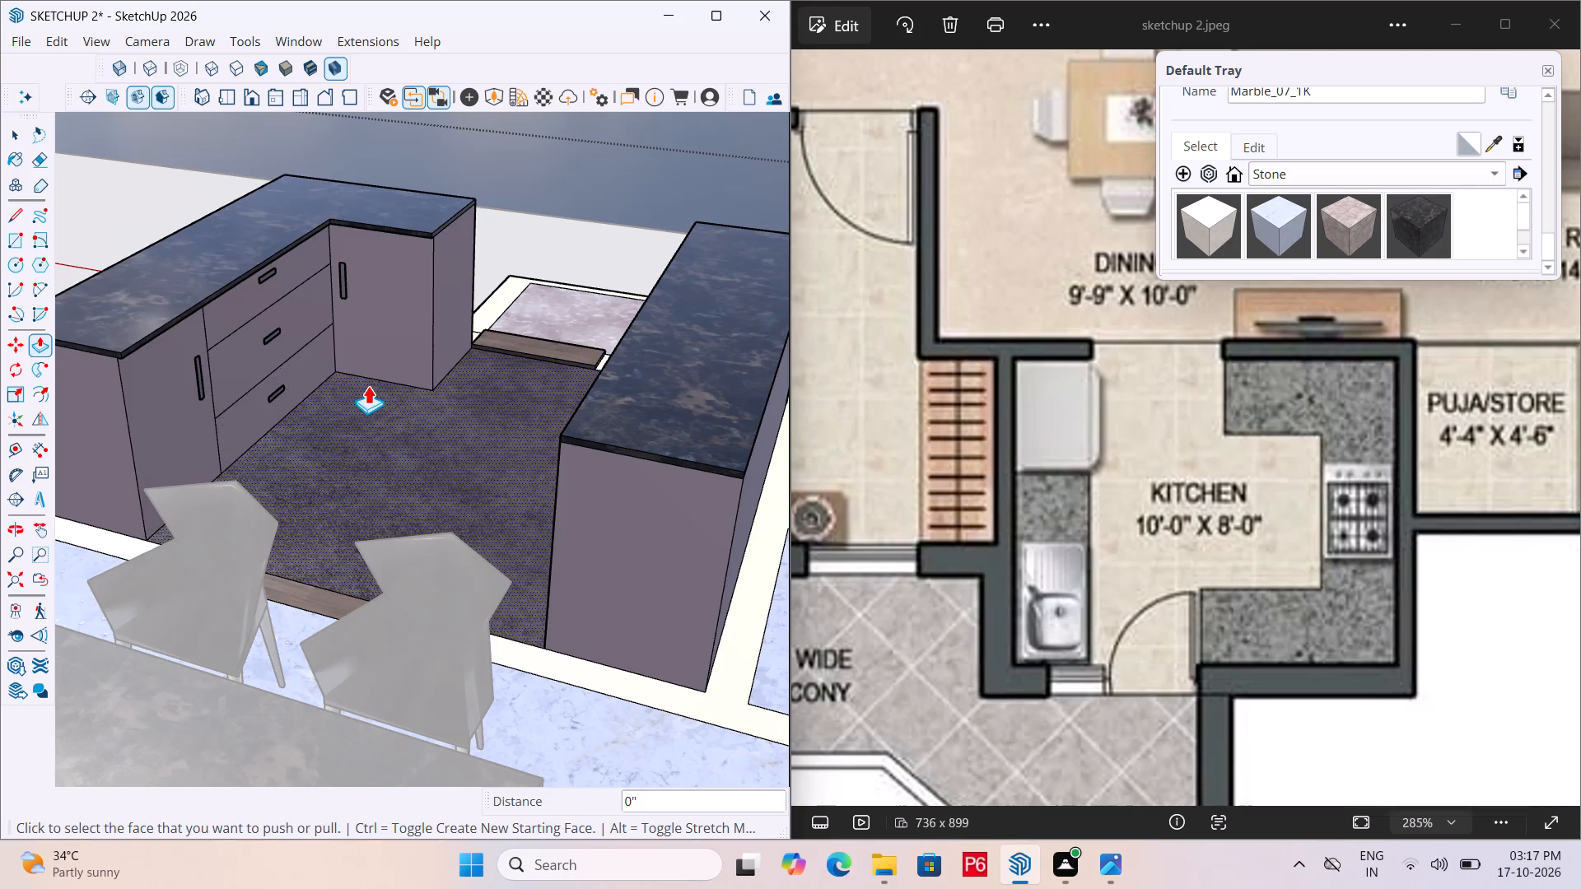
pyautogui.moveTo(368, 385); pyautogui.dragTo(707, 421, button='middle')
pyautogui.scroll(12, 569, 370)
pyautogui.scroll(6, 427, 411)
pyautogui.doubleClick(448, 423)
# Draw a tangent arc of about 1 3/4" radius across the straight countertop's door-side corner nearest the dining area.
pyautogui.scroll(-7, 516, 407)
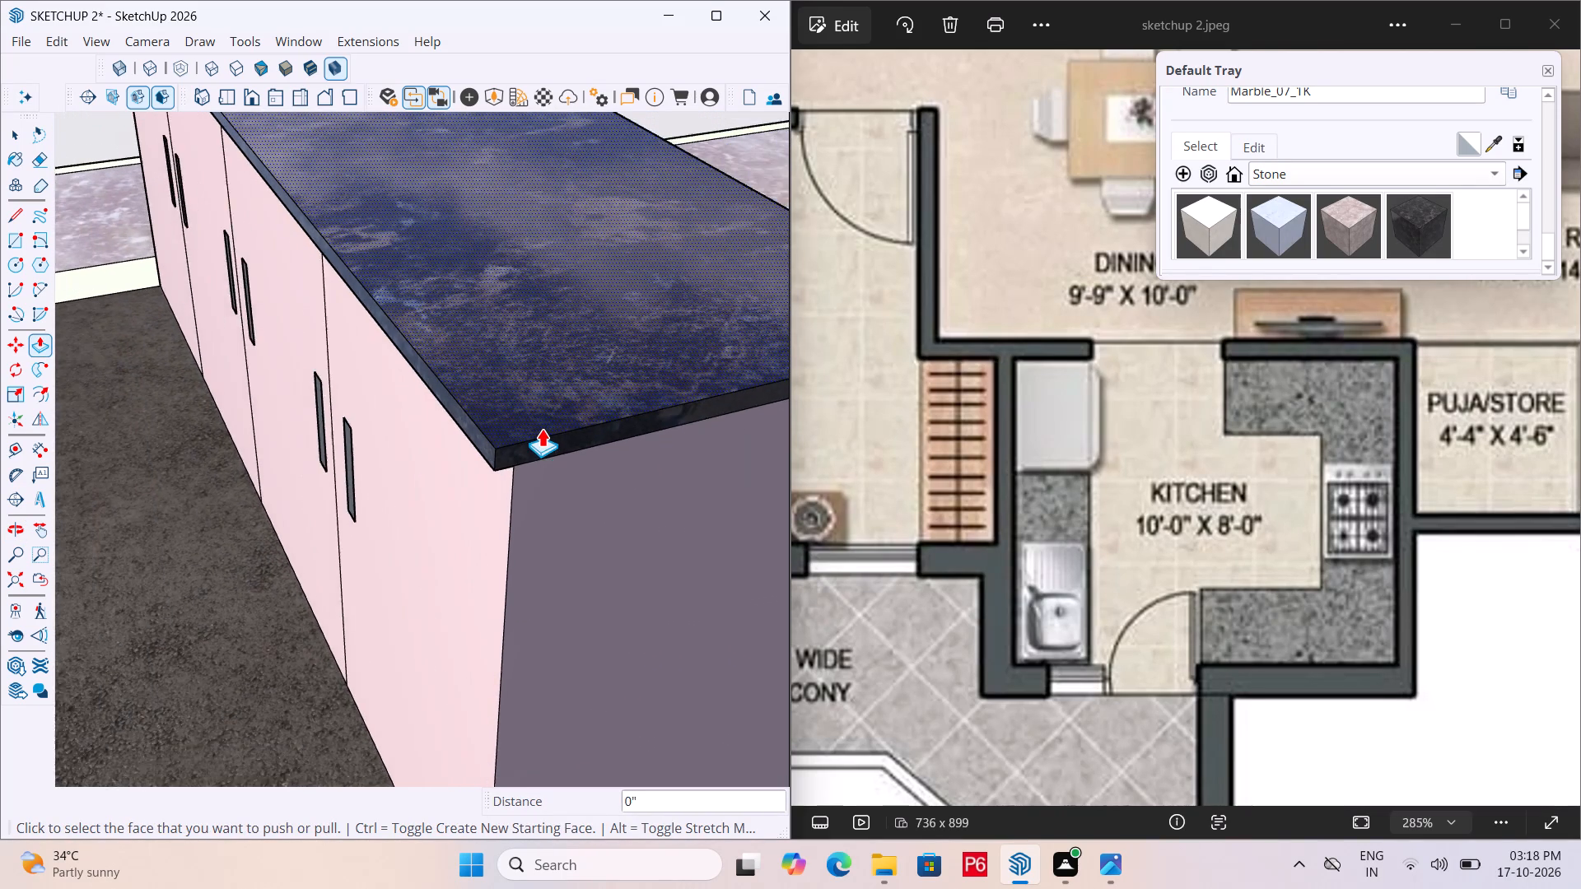
pyautogui.scroll(-6, 542, 428)
pyautogui.moveTo(506, 434); pyautogui.dragTo(276, 446, button='middle')
pyautogui.scroll(-6, 338, 434)
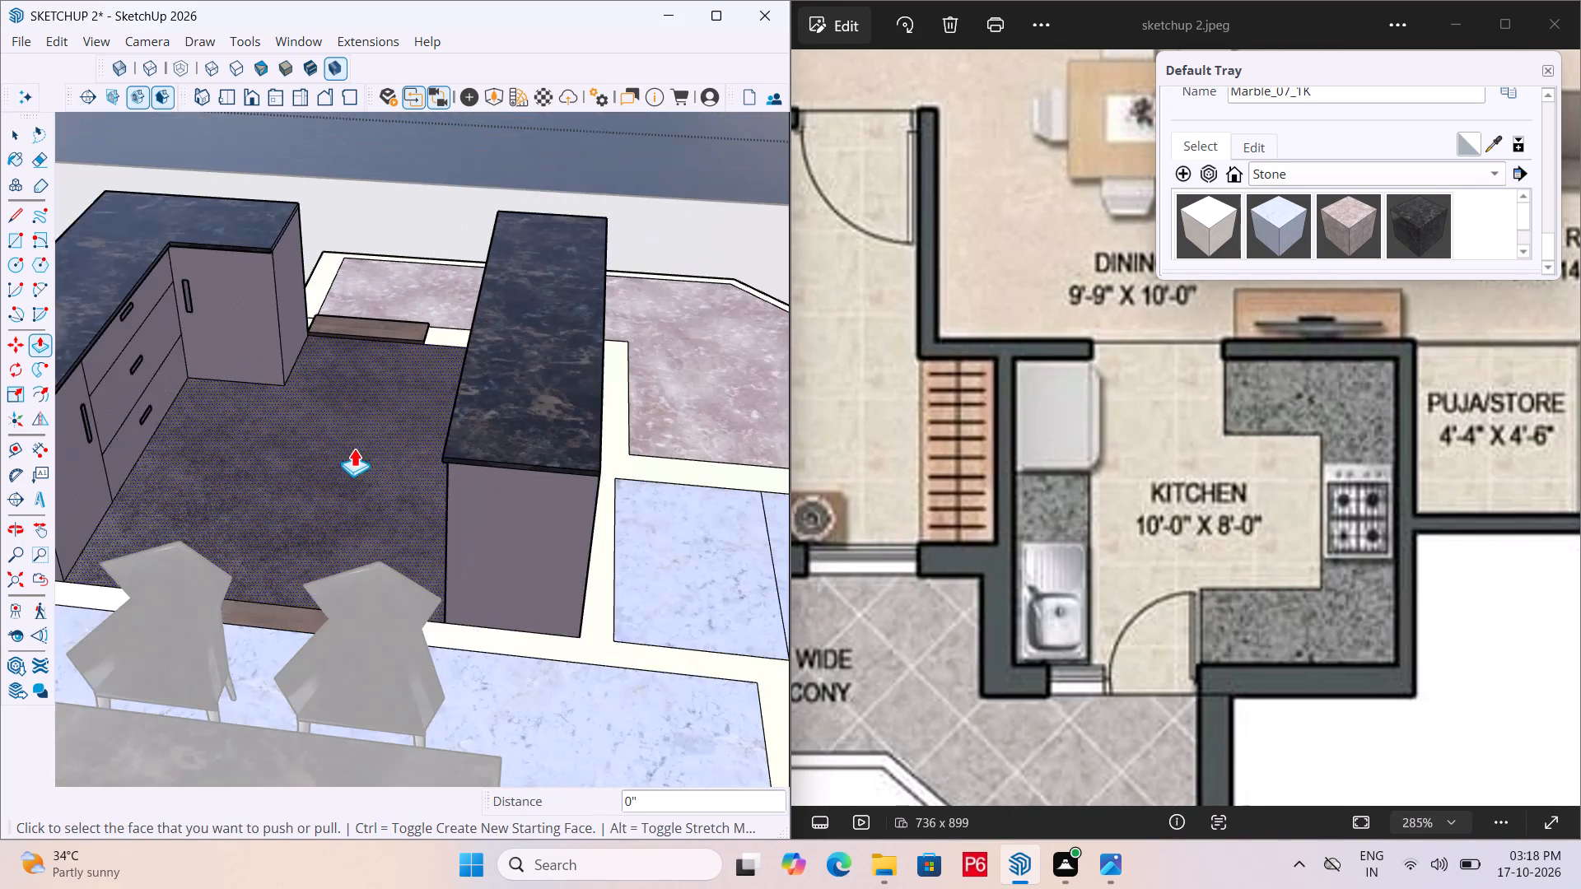
pyautogui.scroll(12, 441, 429)
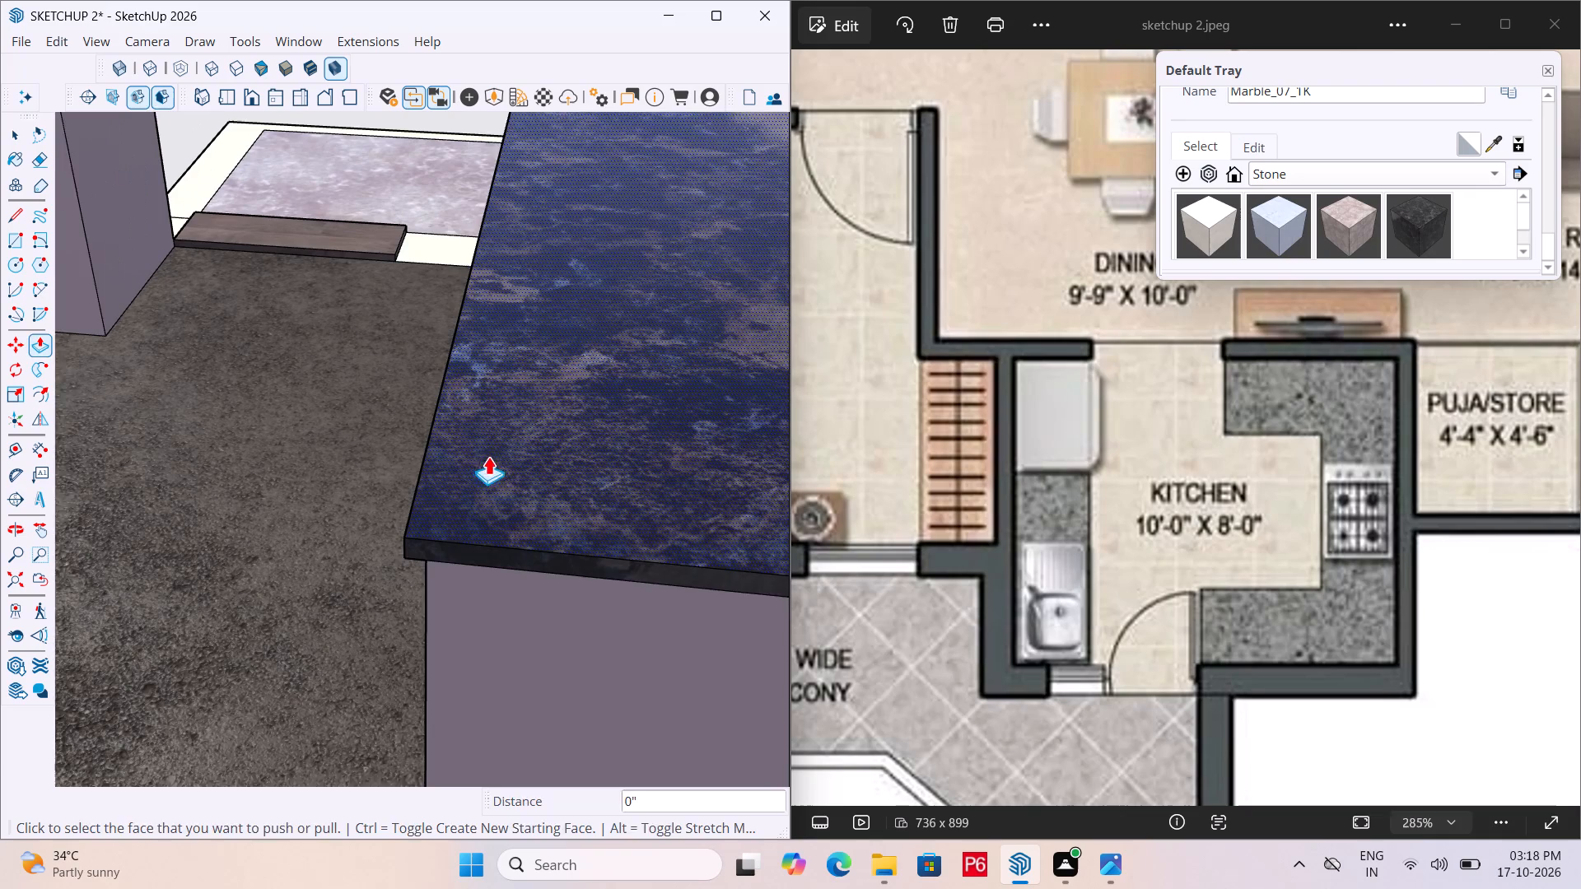
pyautogui.press('a')
pyautogui.scroll(4, 392, 492)
pyautogui.scroll(-3, 357, 449)
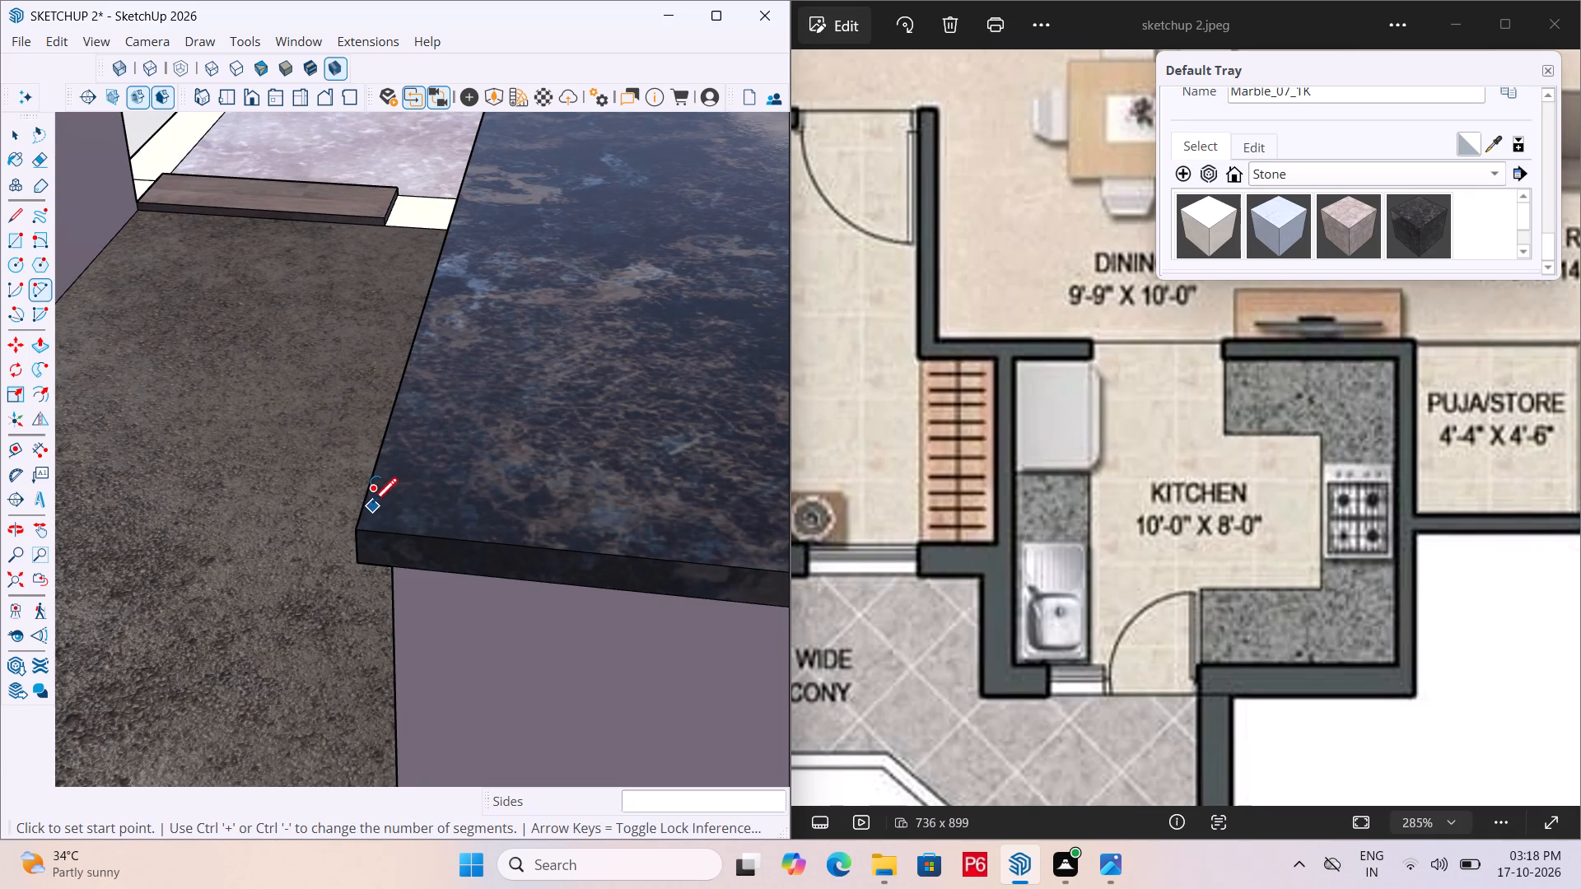
pyautogui.click(374, 483)
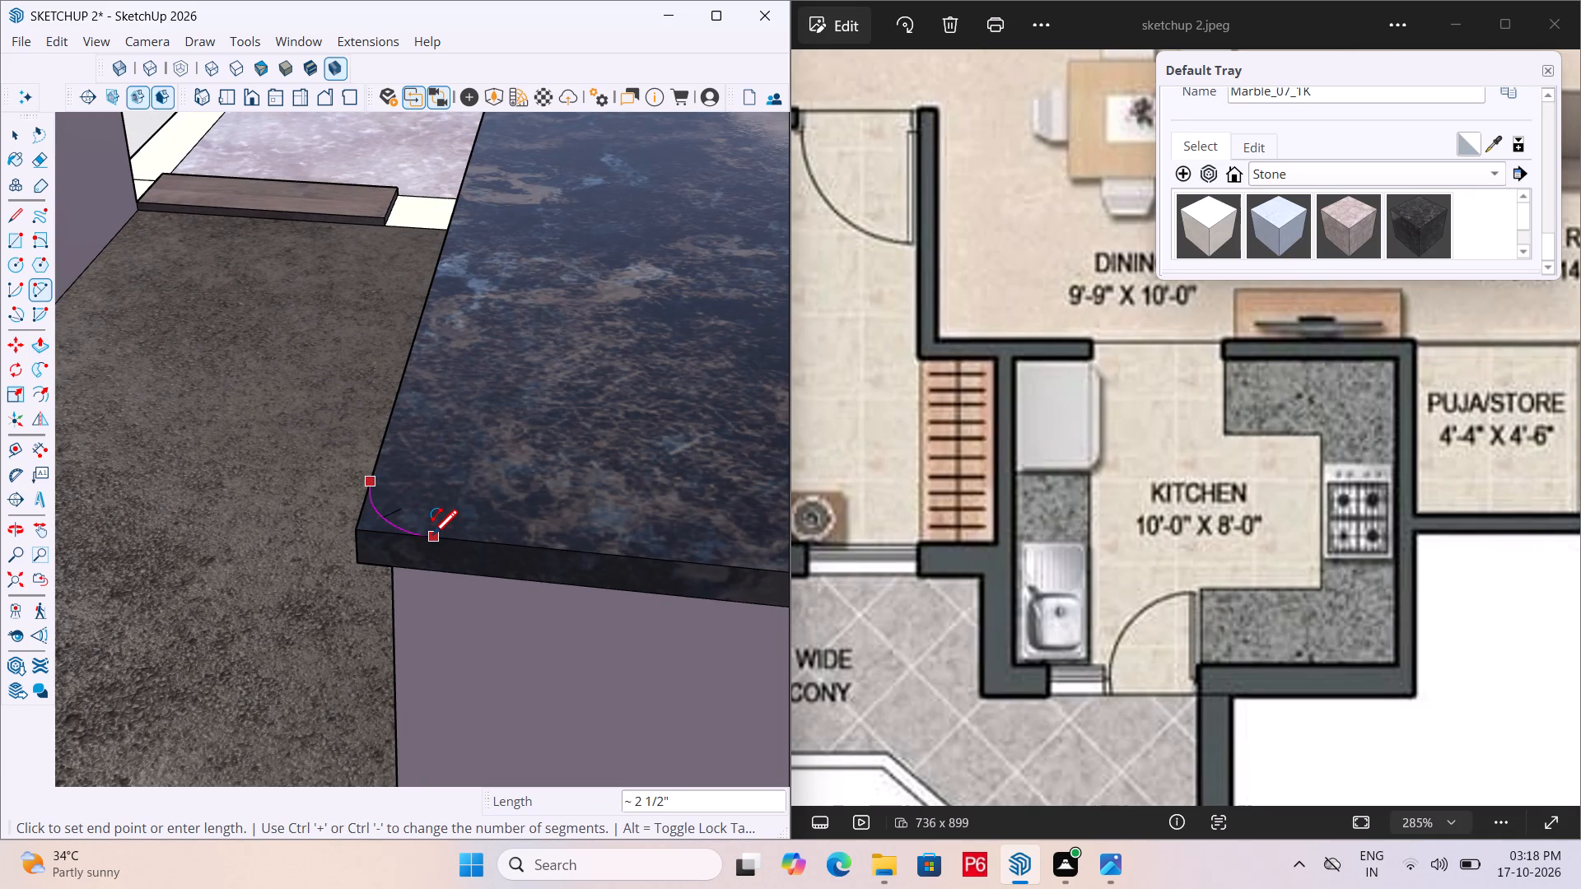
pyautogui.click(432, 538)
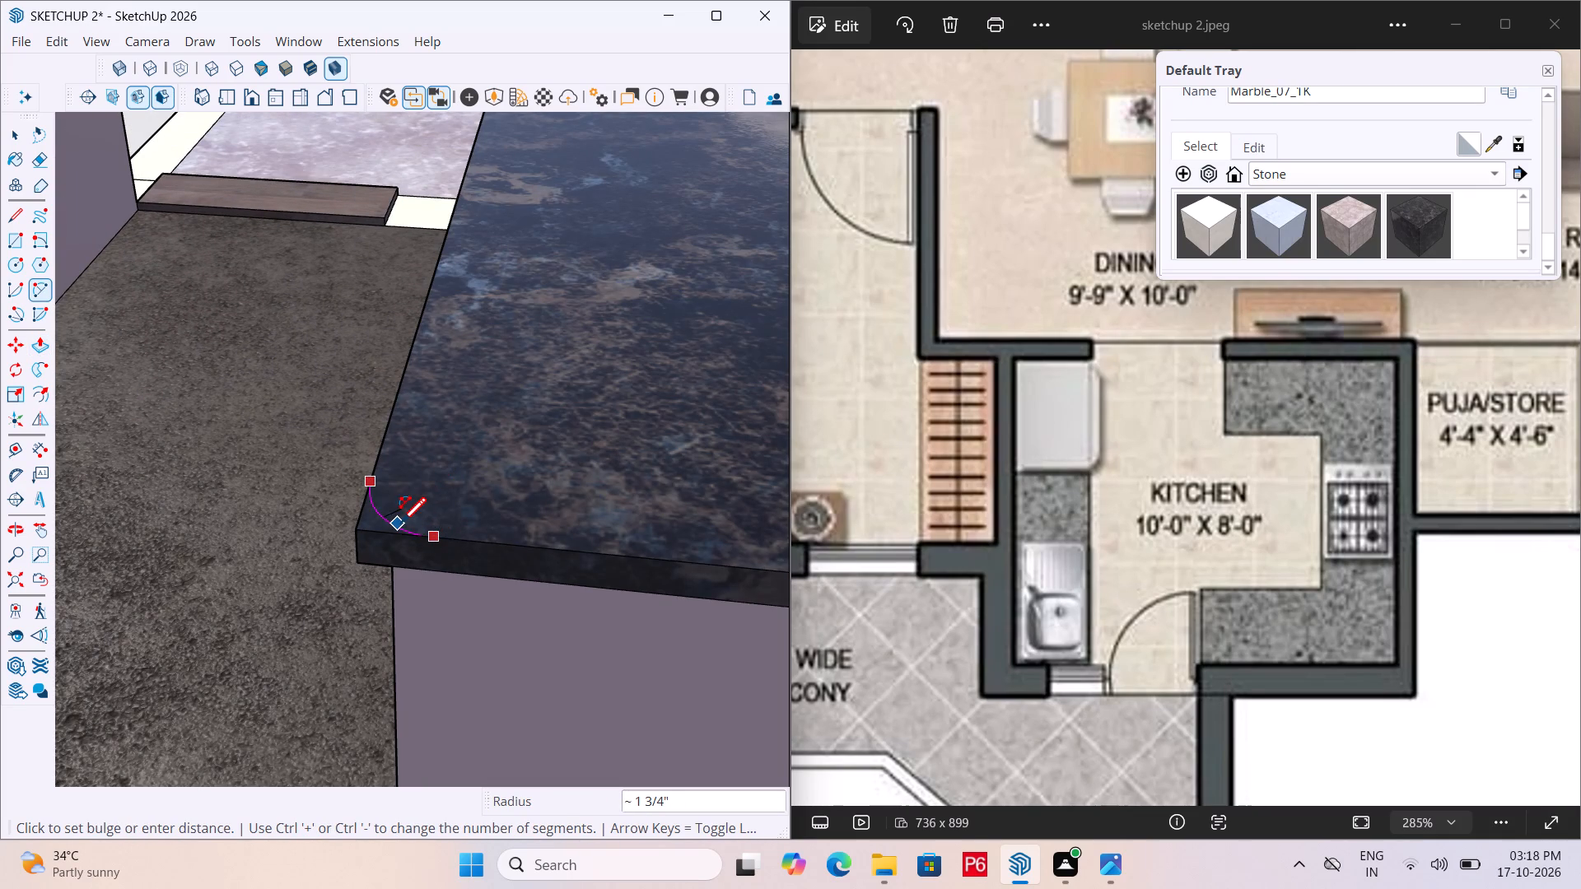
pyautogui.click(400, 525)
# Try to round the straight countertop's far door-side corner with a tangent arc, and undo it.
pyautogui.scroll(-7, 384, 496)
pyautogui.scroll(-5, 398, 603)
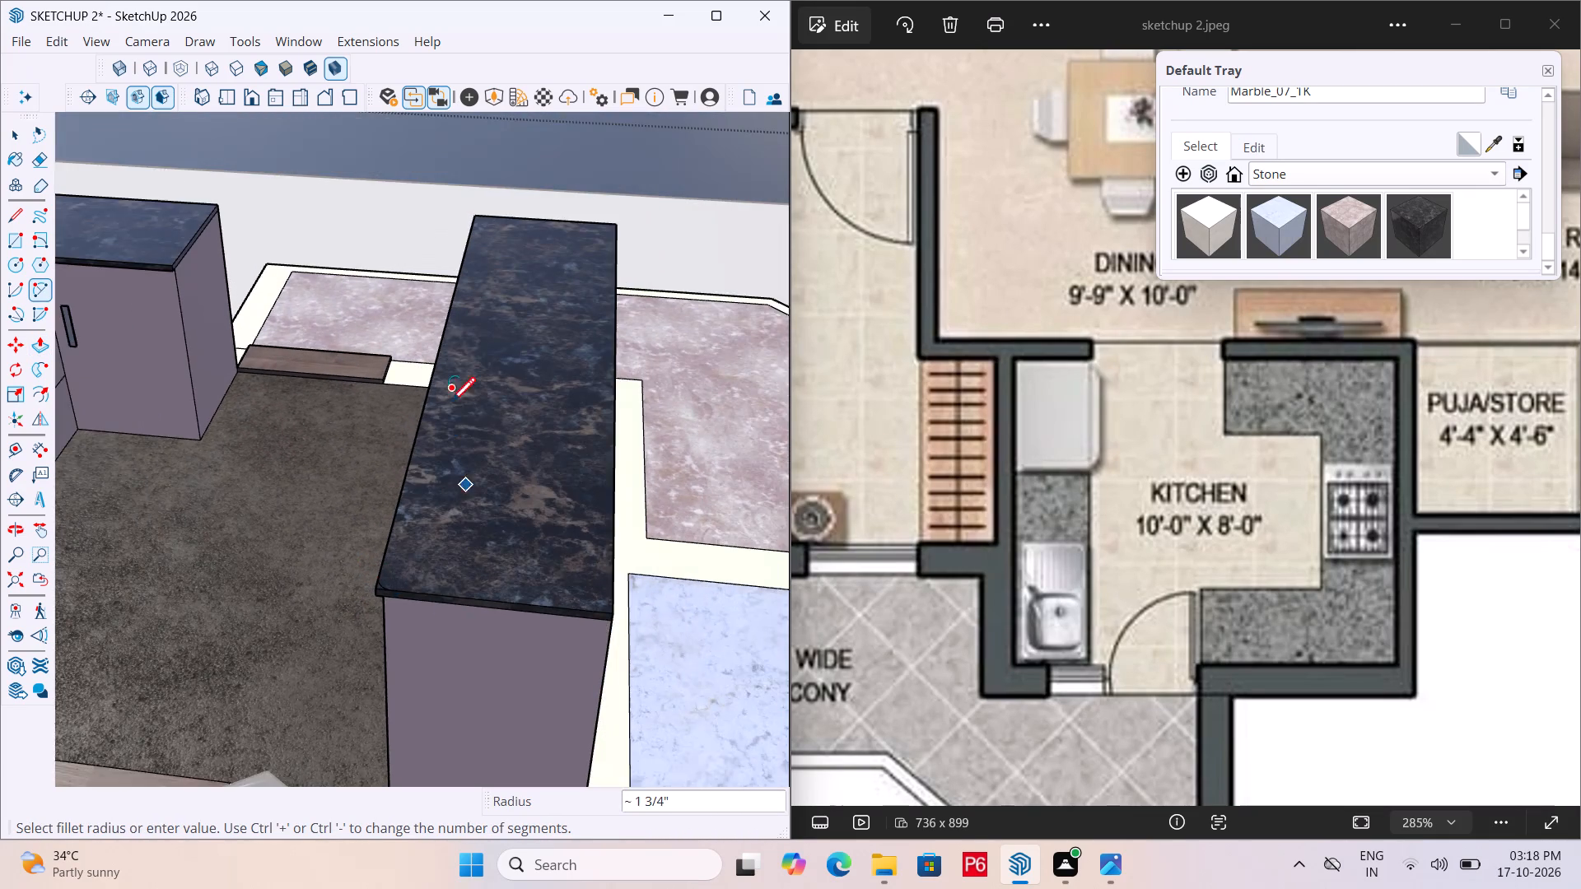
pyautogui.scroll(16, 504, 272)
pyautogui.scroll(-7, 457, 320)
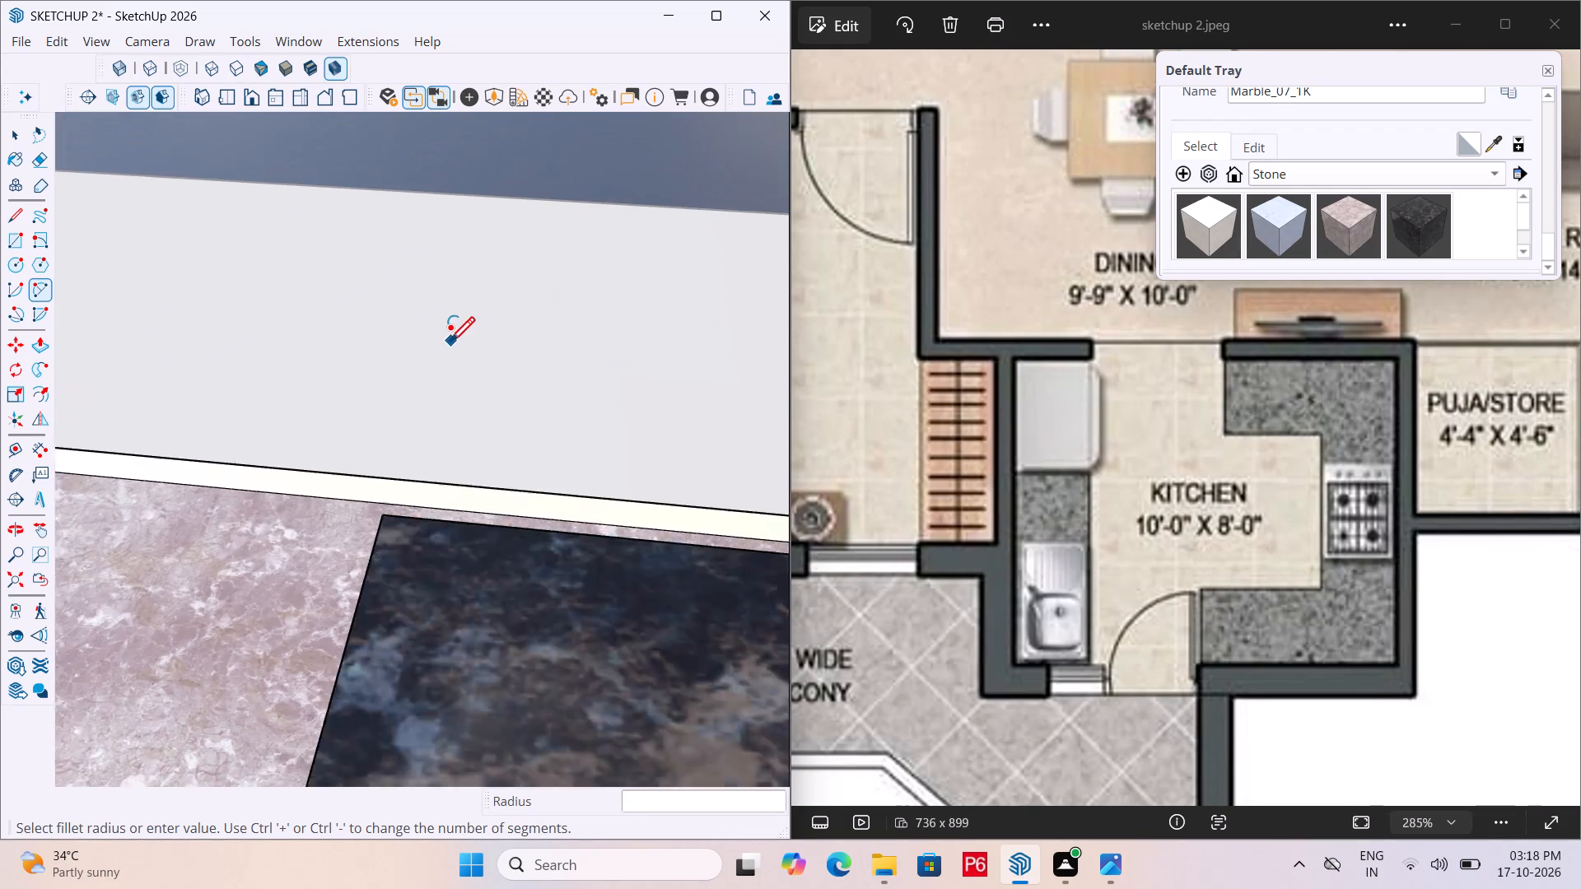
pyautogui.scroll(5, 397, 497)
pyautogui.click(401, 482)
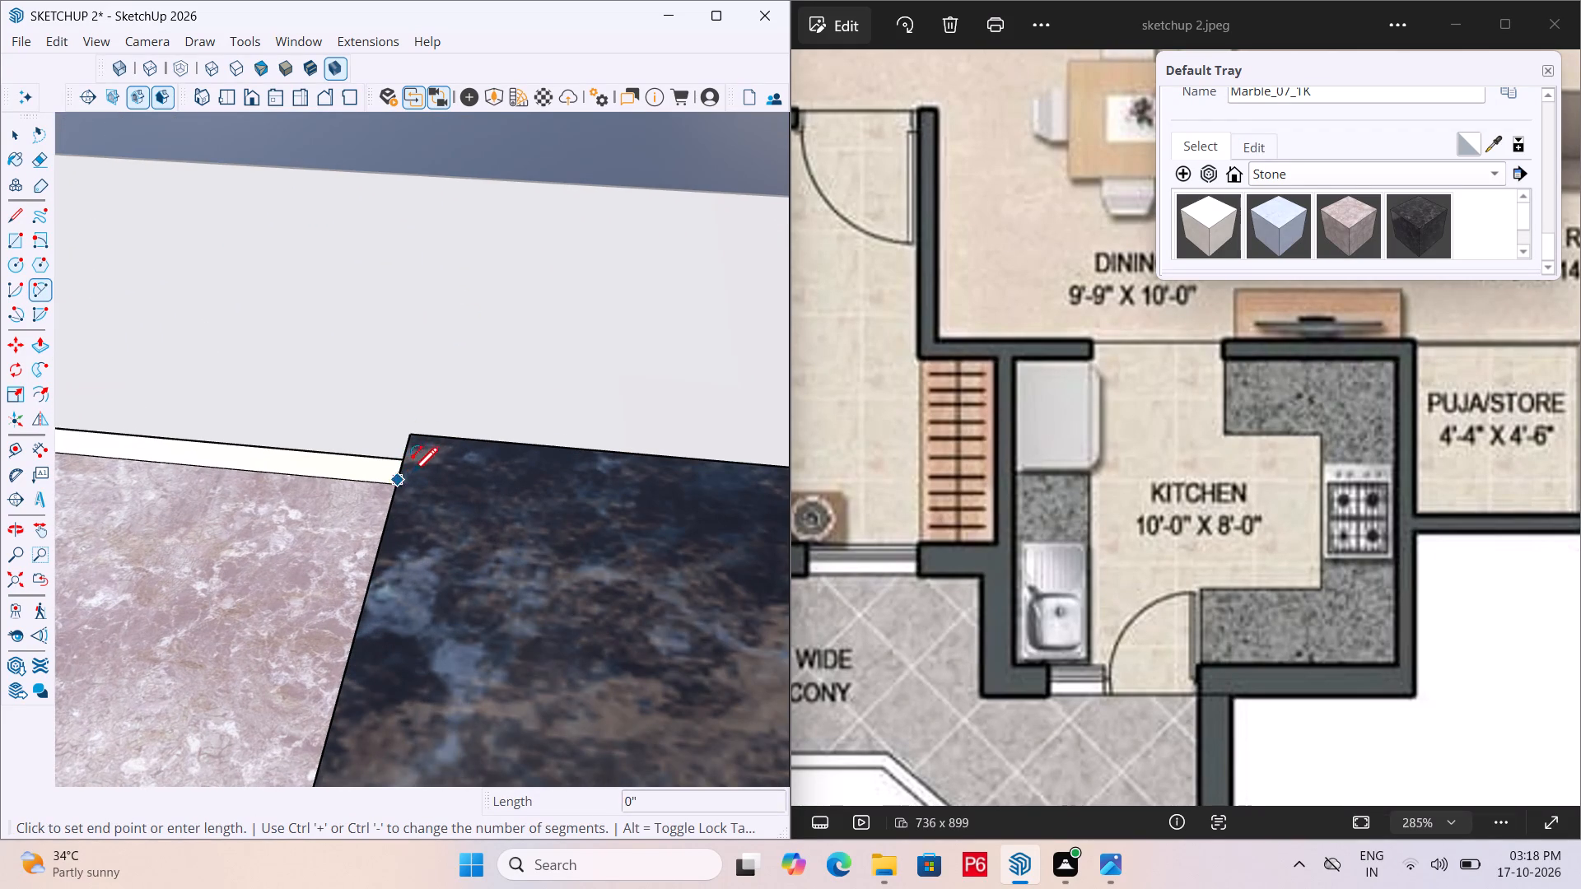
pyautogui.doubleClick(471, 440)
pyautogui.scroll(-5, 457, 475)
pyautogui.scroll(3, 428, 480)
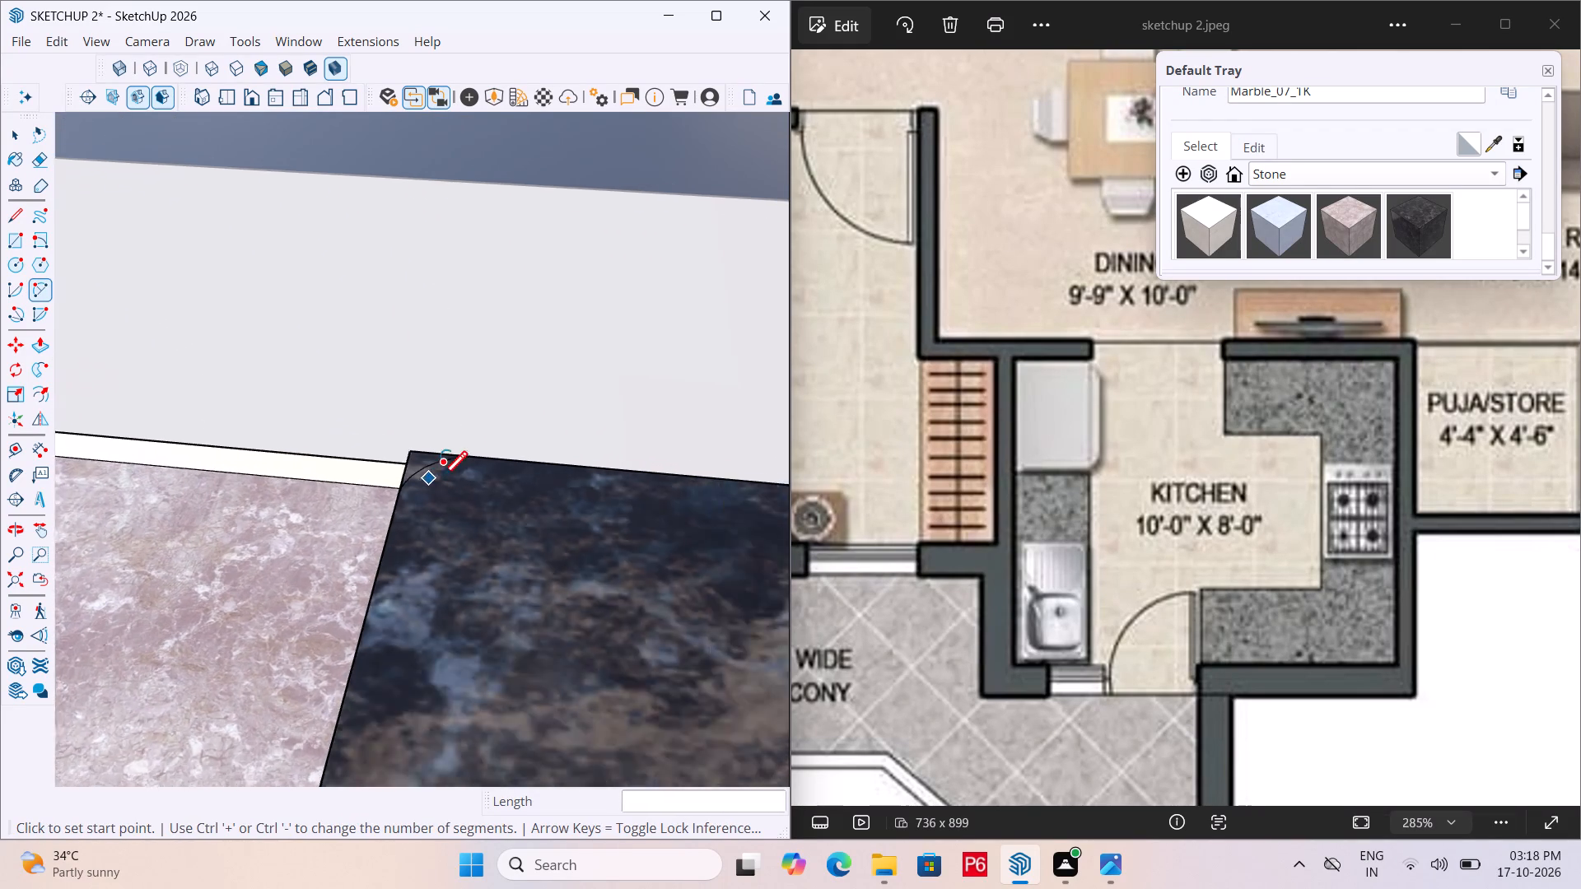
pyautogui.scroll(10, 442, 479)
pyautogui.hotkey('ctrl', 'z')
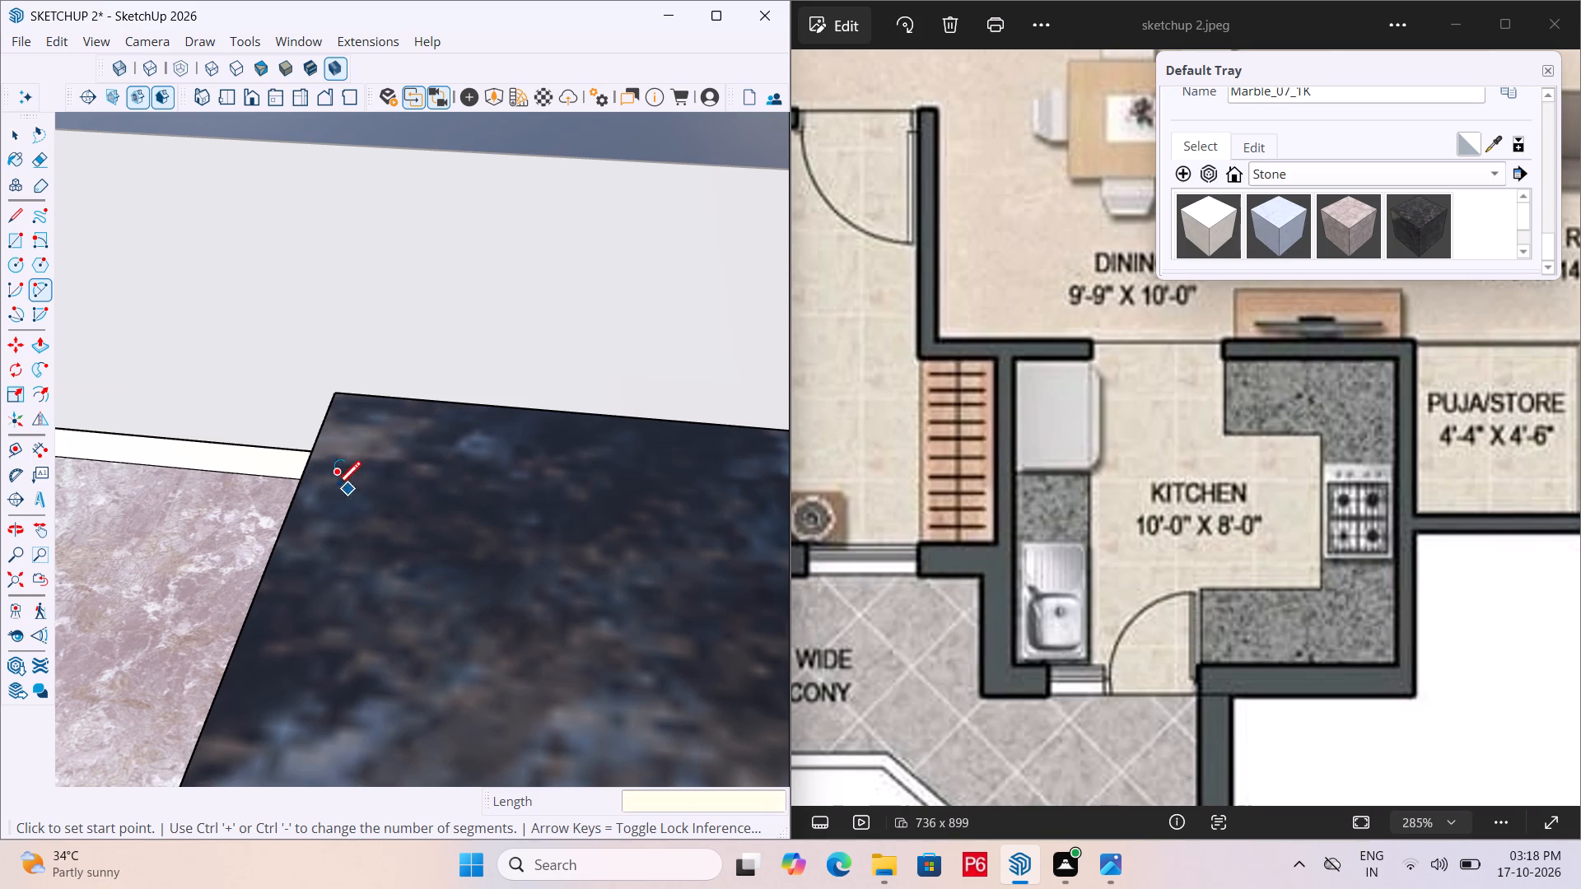
# Draw a tangent arc of about 1 1/8" radius across the straight countertop's far door-side corner.
pyautogui.moveTo(299, 486); pyautogui.dragTo(314, 467)
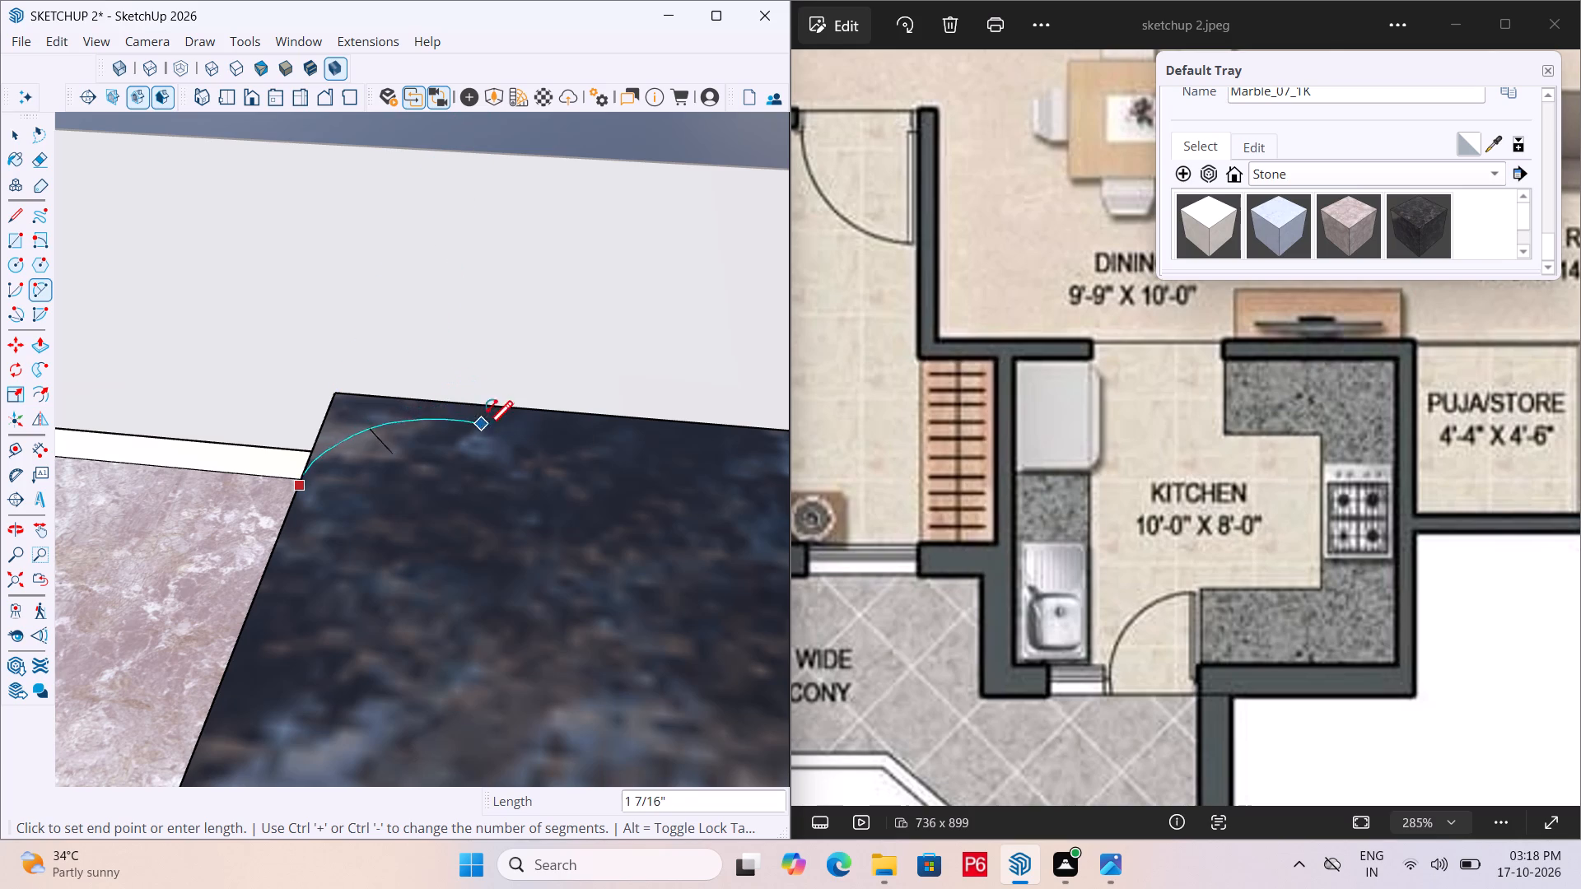
pyautogui.doubleClick(494, 404)
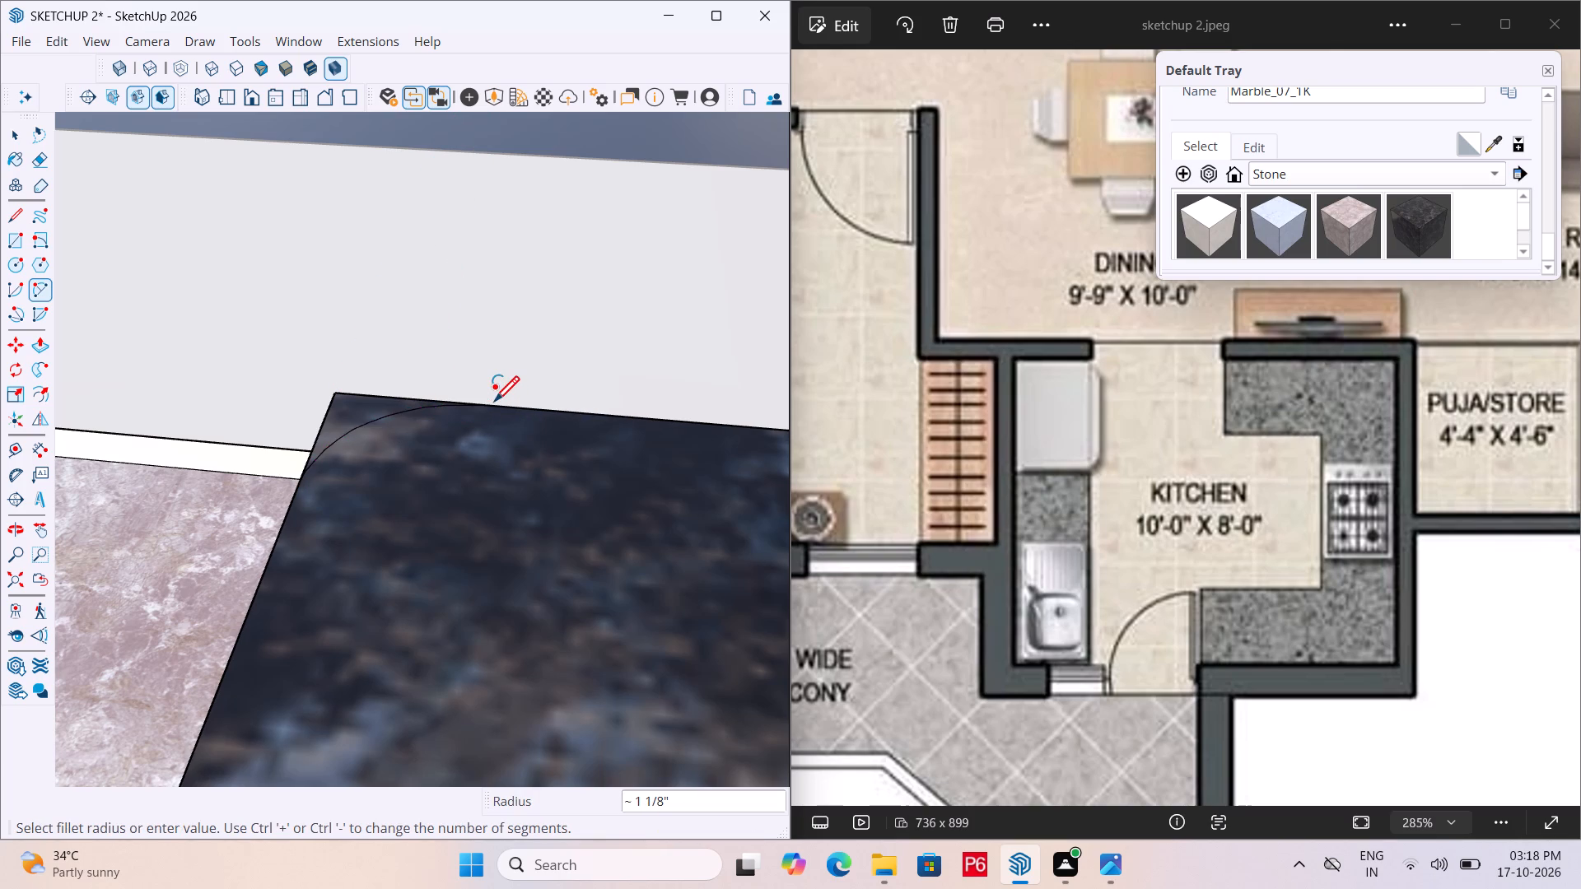
# Draw a tangent arc of about 1 1/2" radius across the inner end corner of the L-shaped countertop's short leg.
pyautogui.scroll(-12, 449, 377)
pyautogui.scroll(-6, 576, 371)
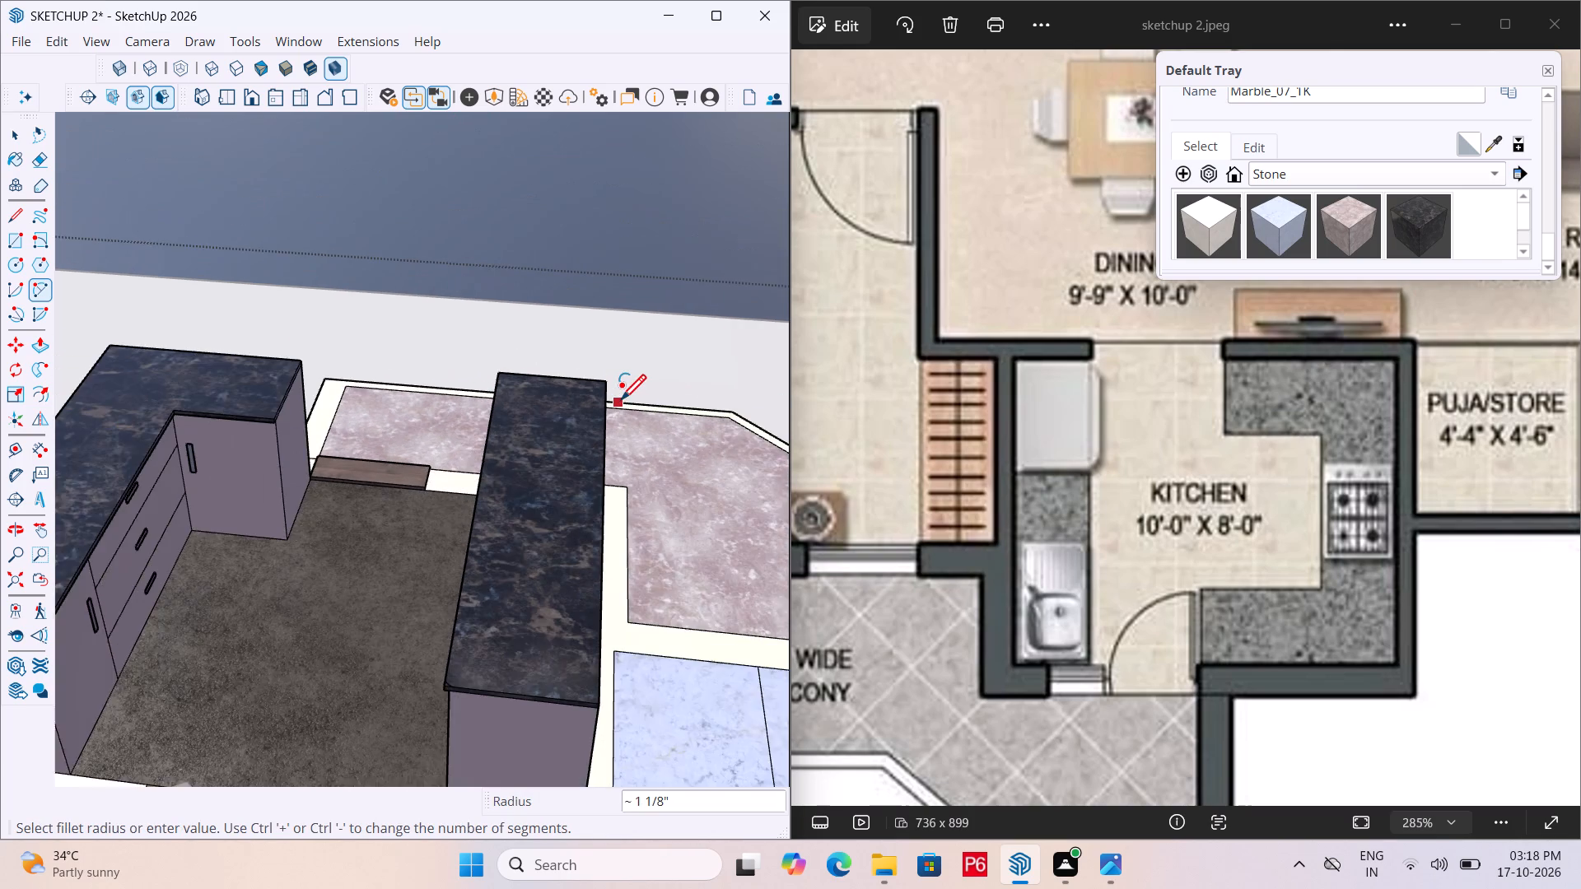
pyautogui.moveTo(600, 393); pyautogui.dragTo(385, 399, button='middle')
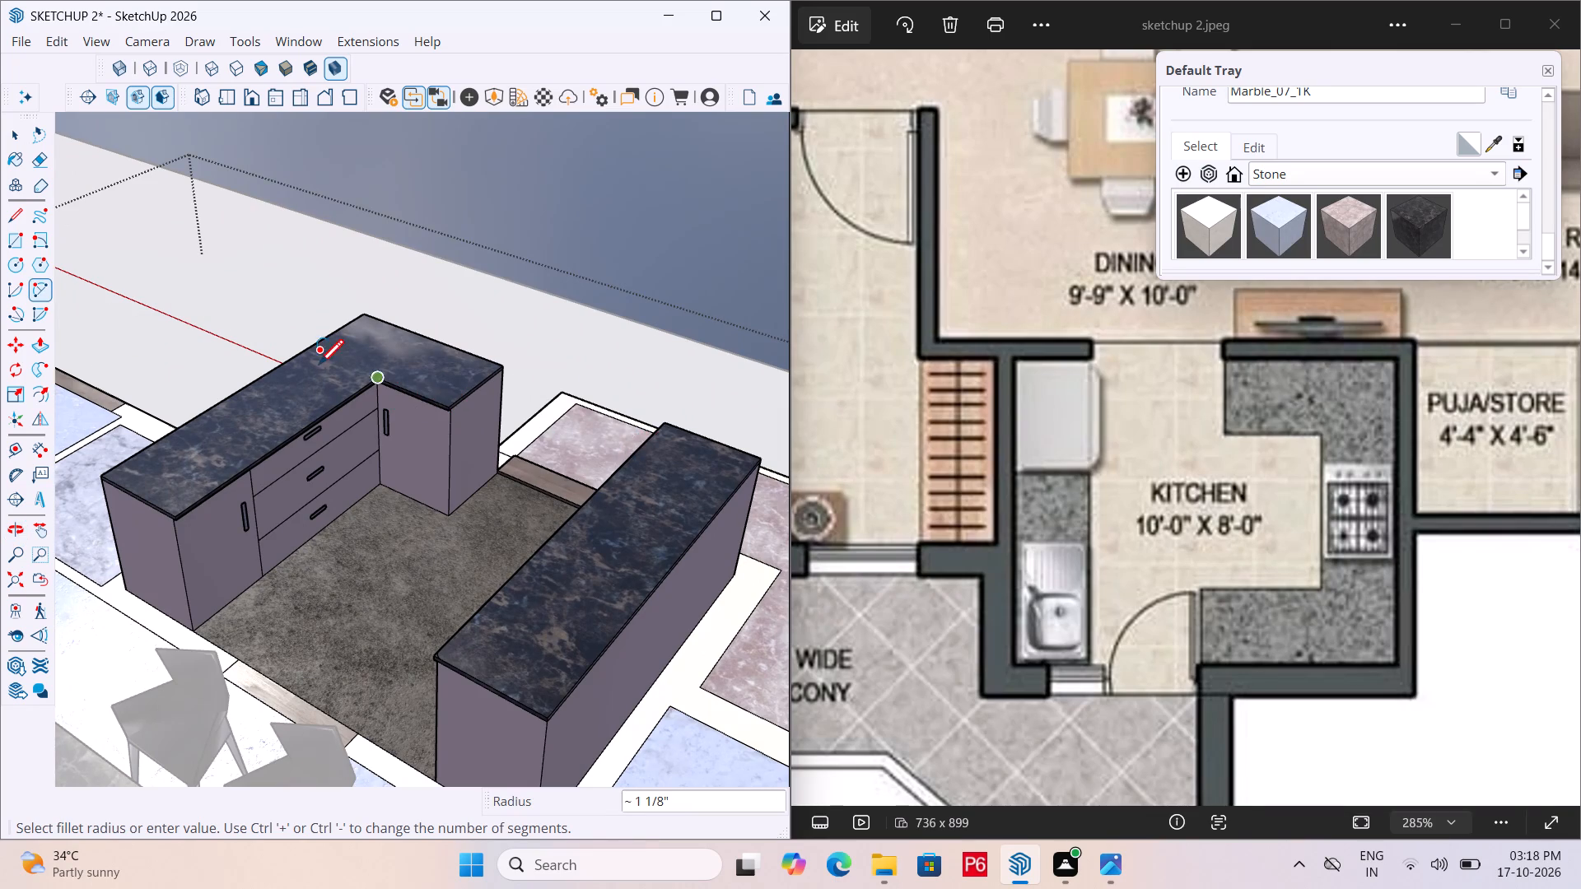
pyautogui.scroll(5, 325, 371)
pyautogui.scroll(17, 465, 406)
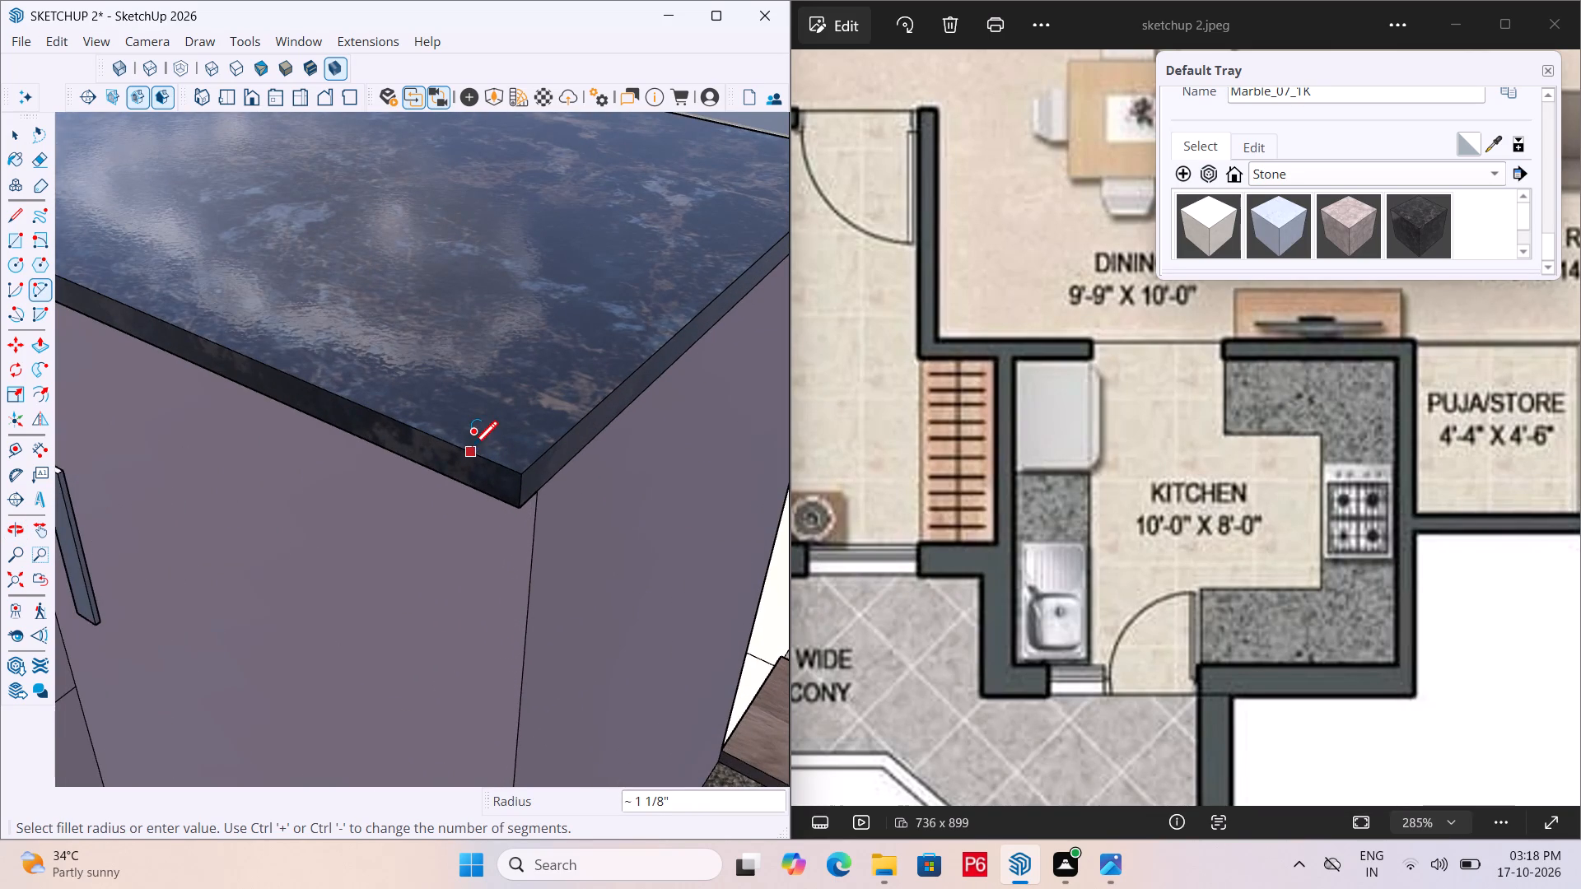
pyautogui.click(469, 452)
pyautogui.doubleClick(548, 444)
# Draw a tangent arc spanning about 1 9/16" across the inner end corner of the L-shaped countertop's long leg.
pyautogui.scroll(-4, 525, 407)
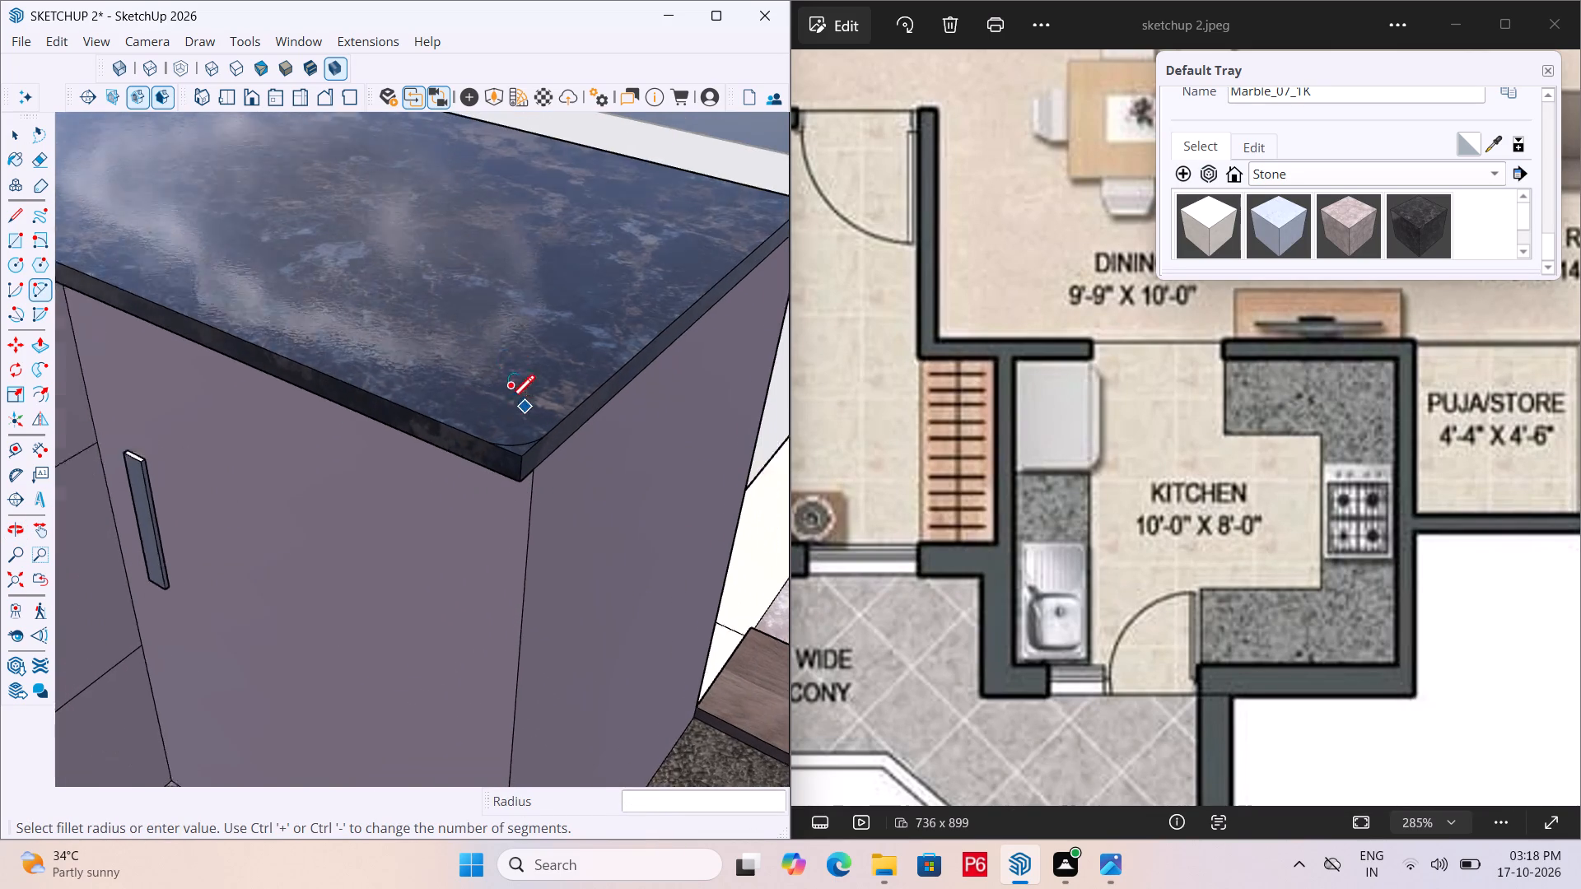
pyautogui.scroll(-10, 510, 403)
pyautogui.scroll(-13, 593, 369)
pyautogui.scroll(7, 189, 531)
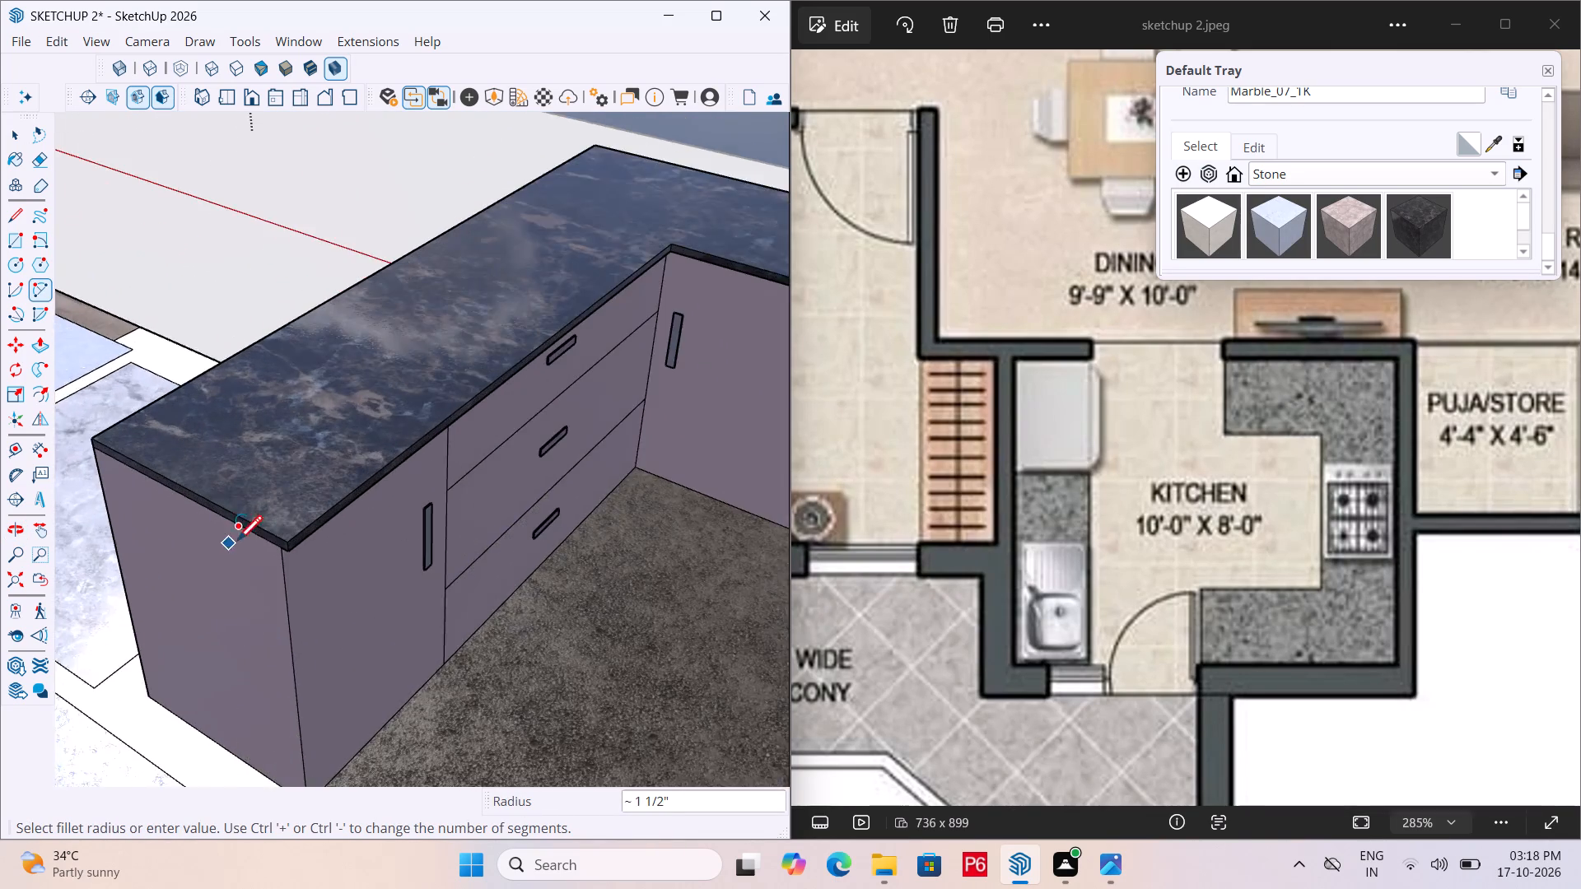
pyautogui.scroll(12, 237, 543)
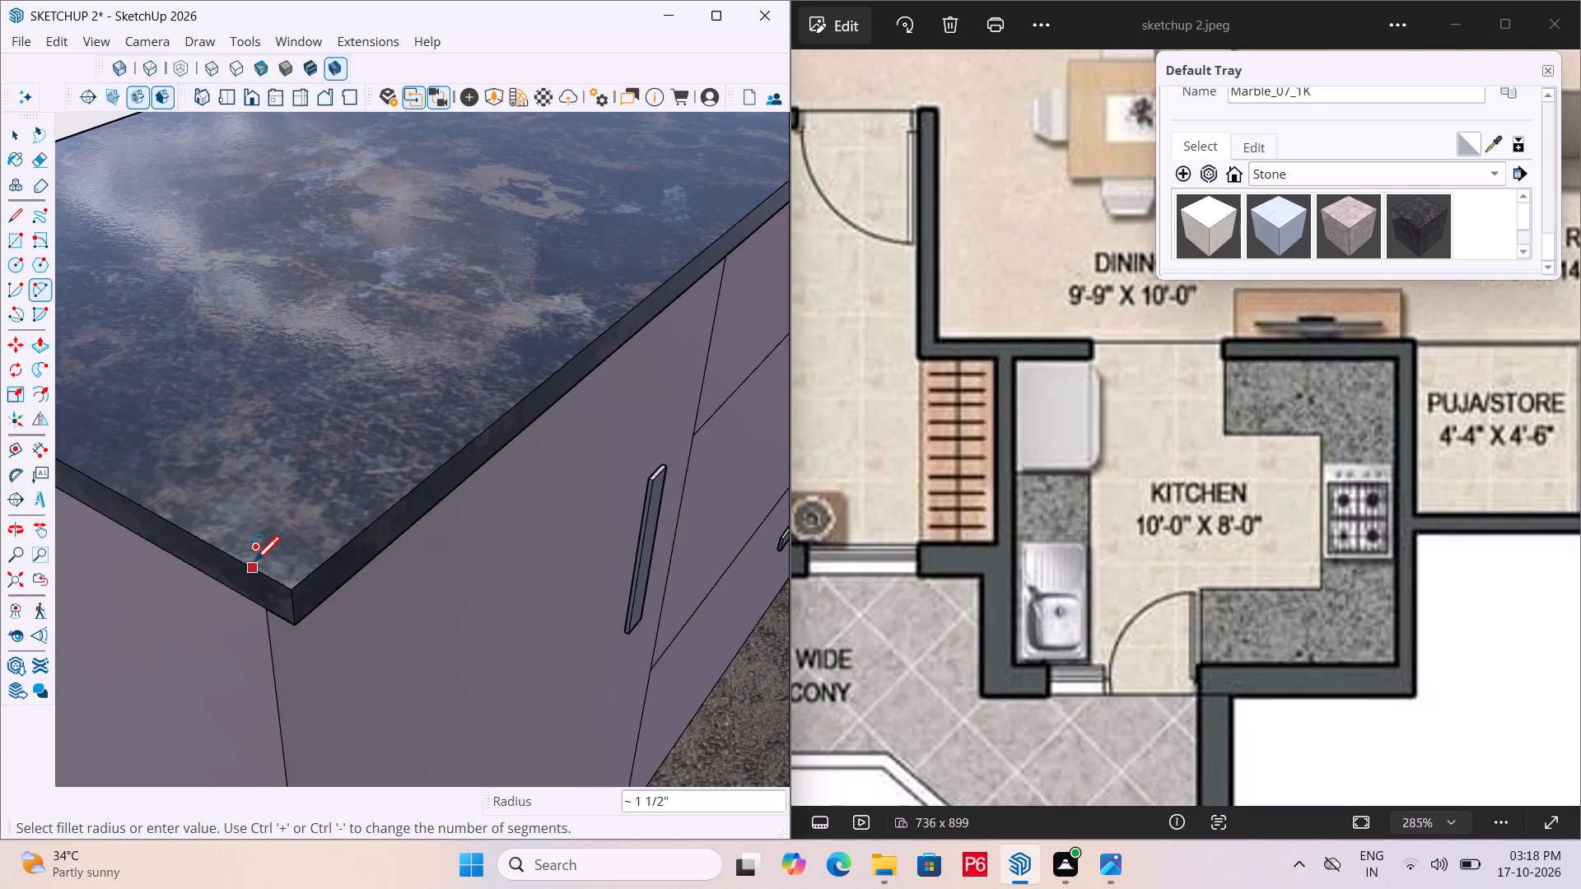
pyautogui.click(254, 564)
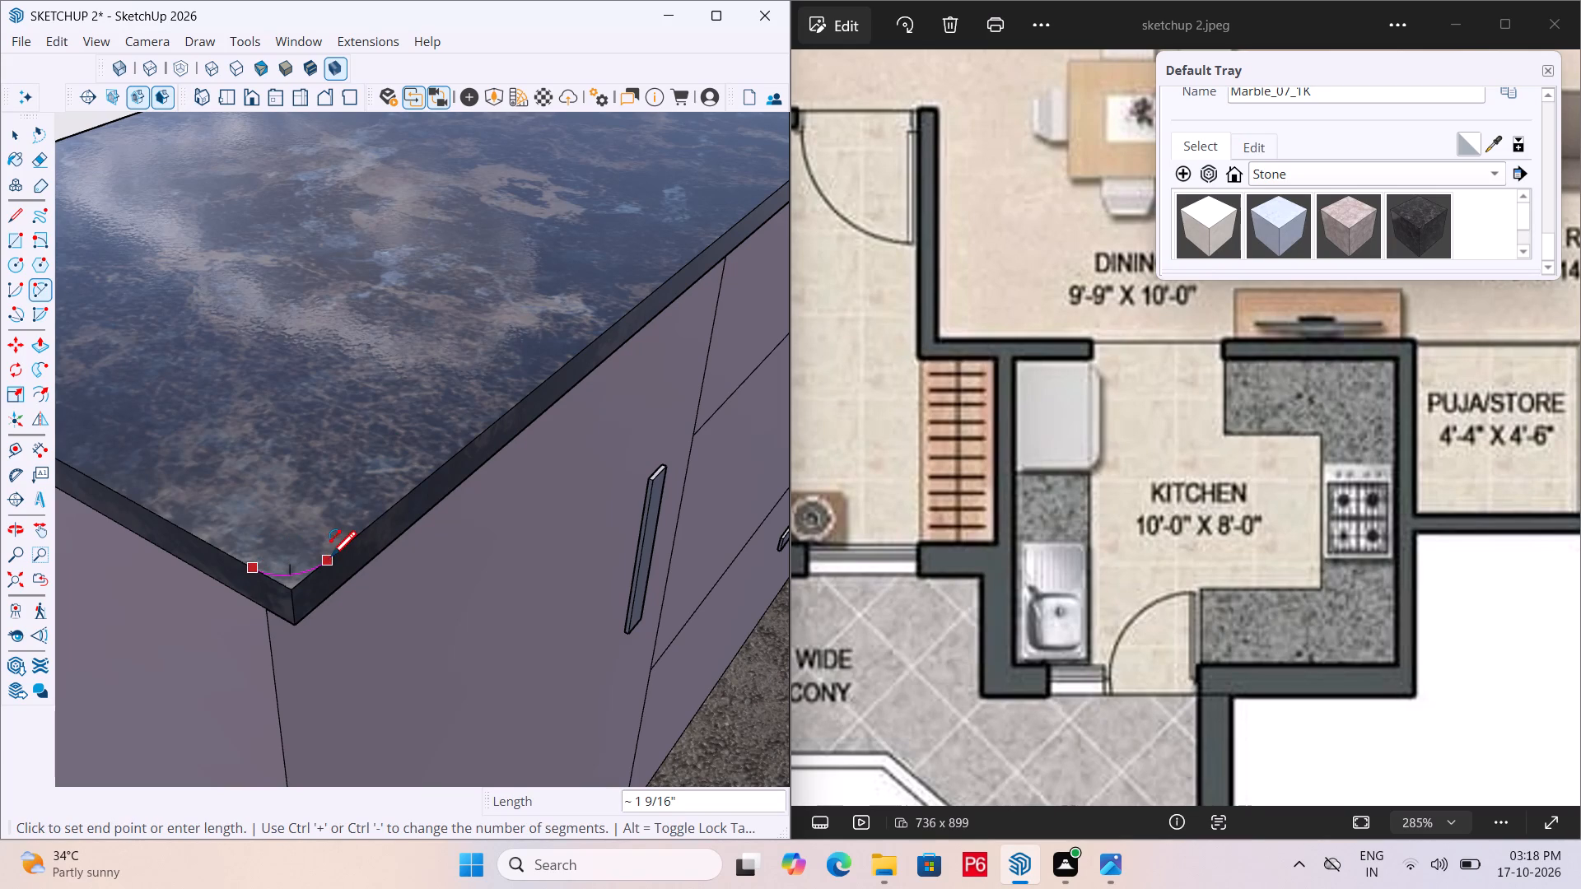
pyautogui.doubleClick(331, 559)
# Push the corner piece outside the arc down 1" through the slab at the end of the L-shaped countertop's long leg.
pyautogui.scroll(-6, 252, 529)
pyautogui.scroll(6, 262, 584)
pyautogui.press('p')
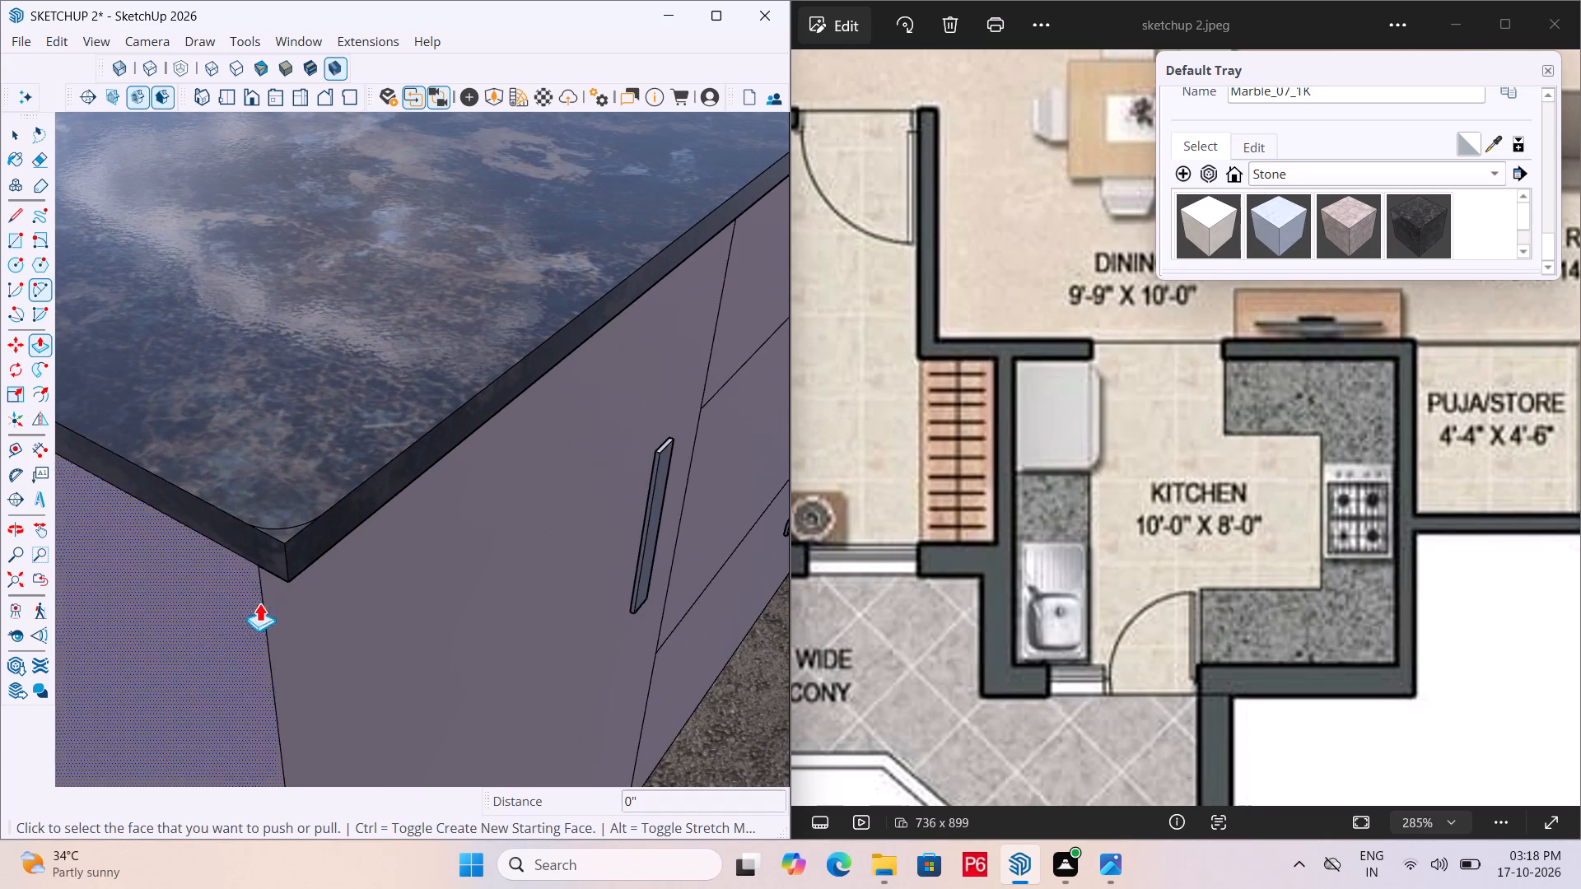
pyautogui.scroll(10, 279, 593)
pyautogui.click(294, 479)
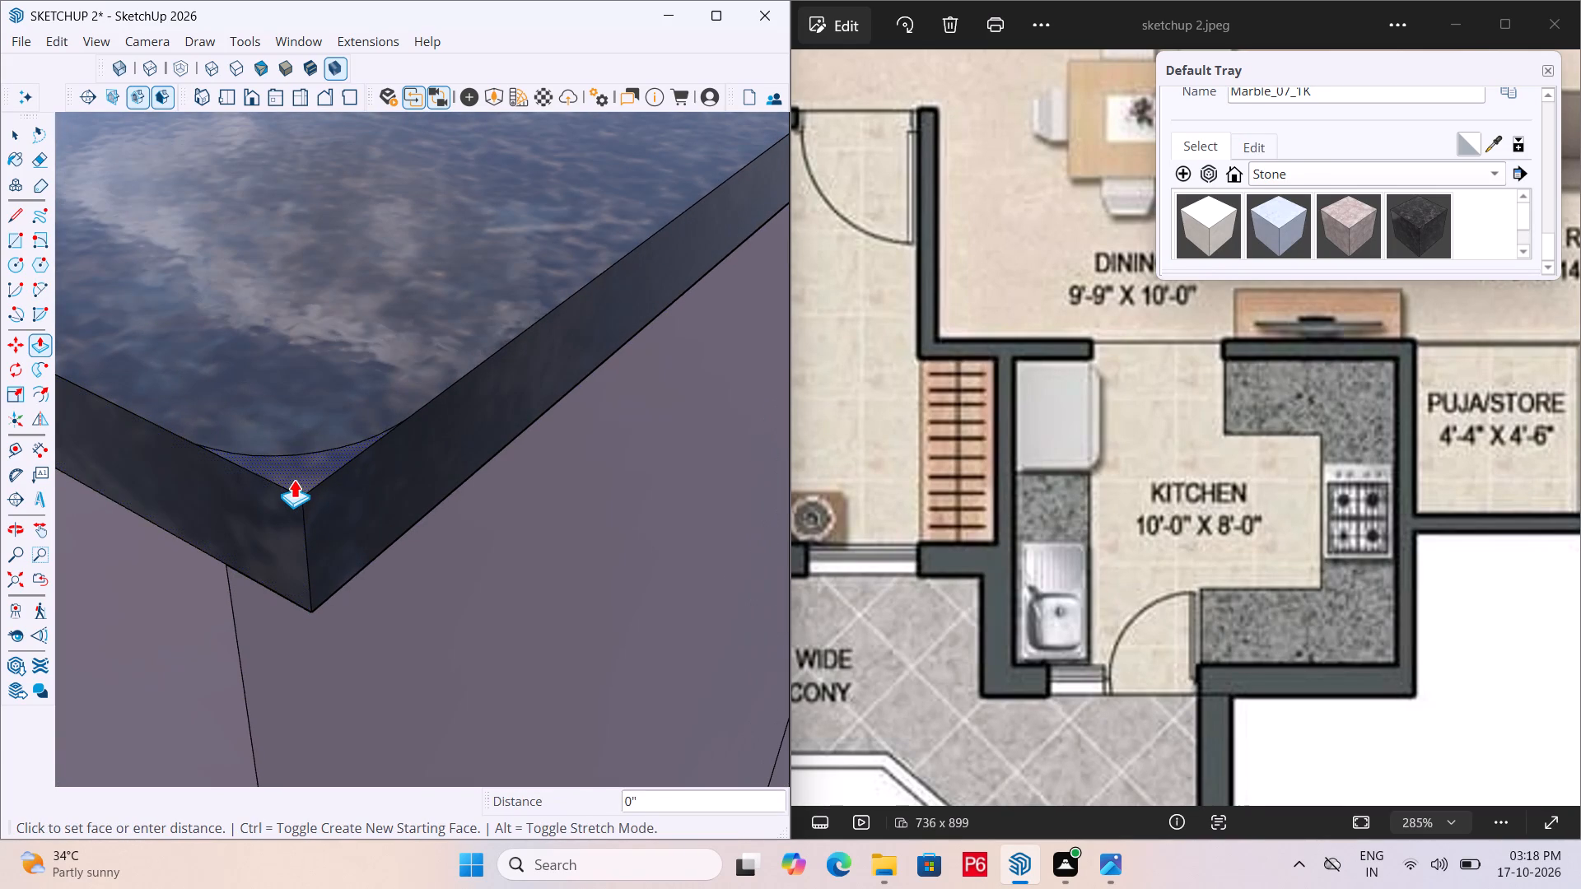
pyautogui.click(303, 609)
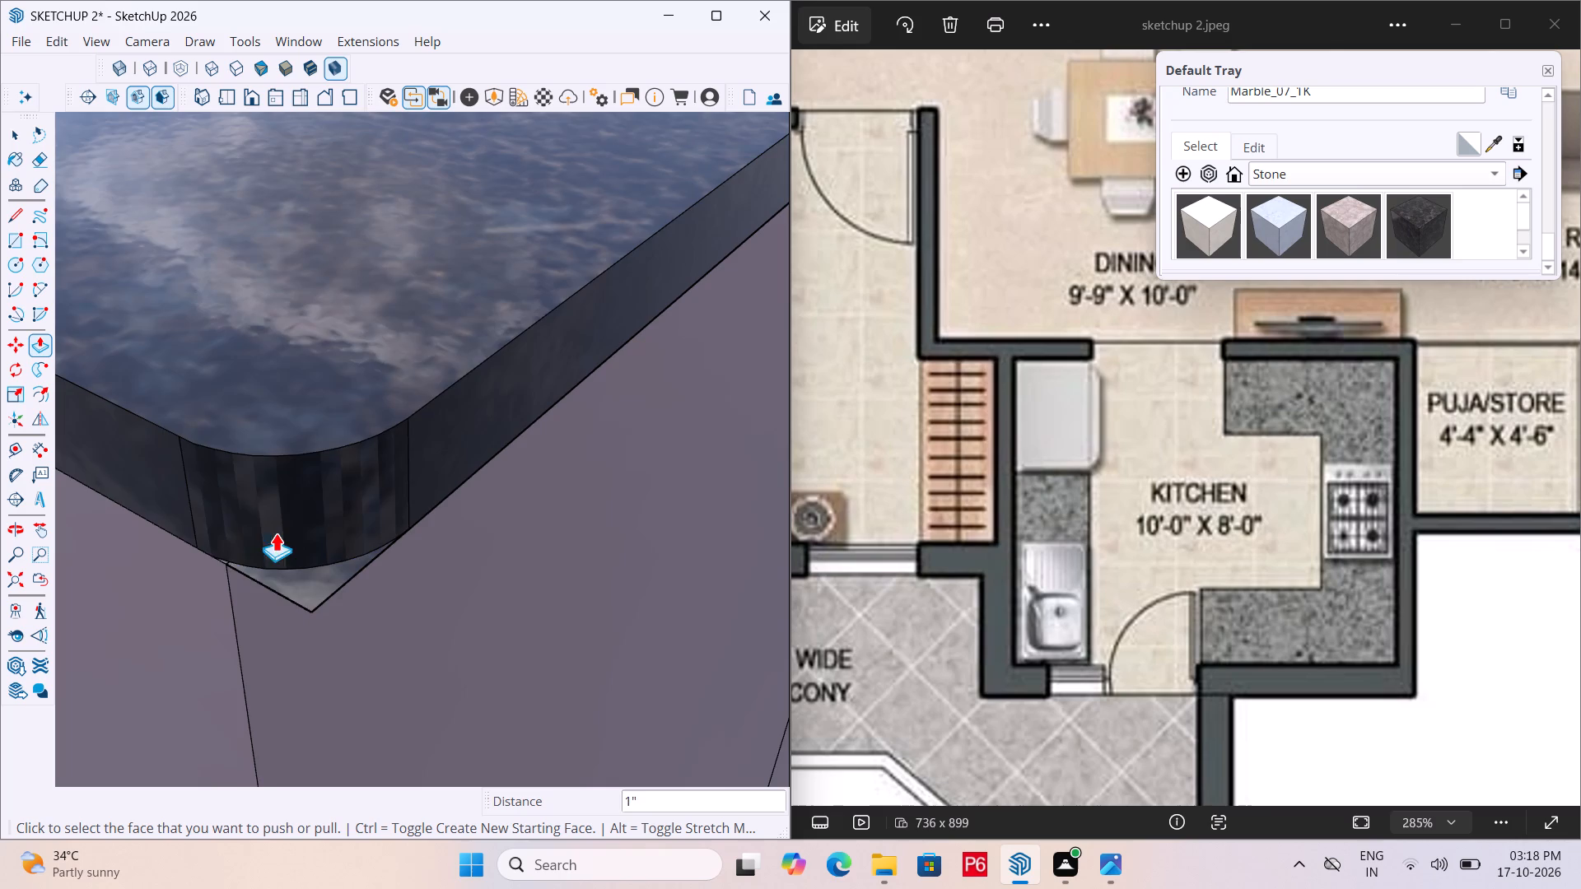
# Push the corner piece outside the arc down 1" through the slab at the end of the L-shaped countertop's short leg.
pyautogui.scroll(-14, 238, 494)
pyautogui.scroll(-14, 222, 449)
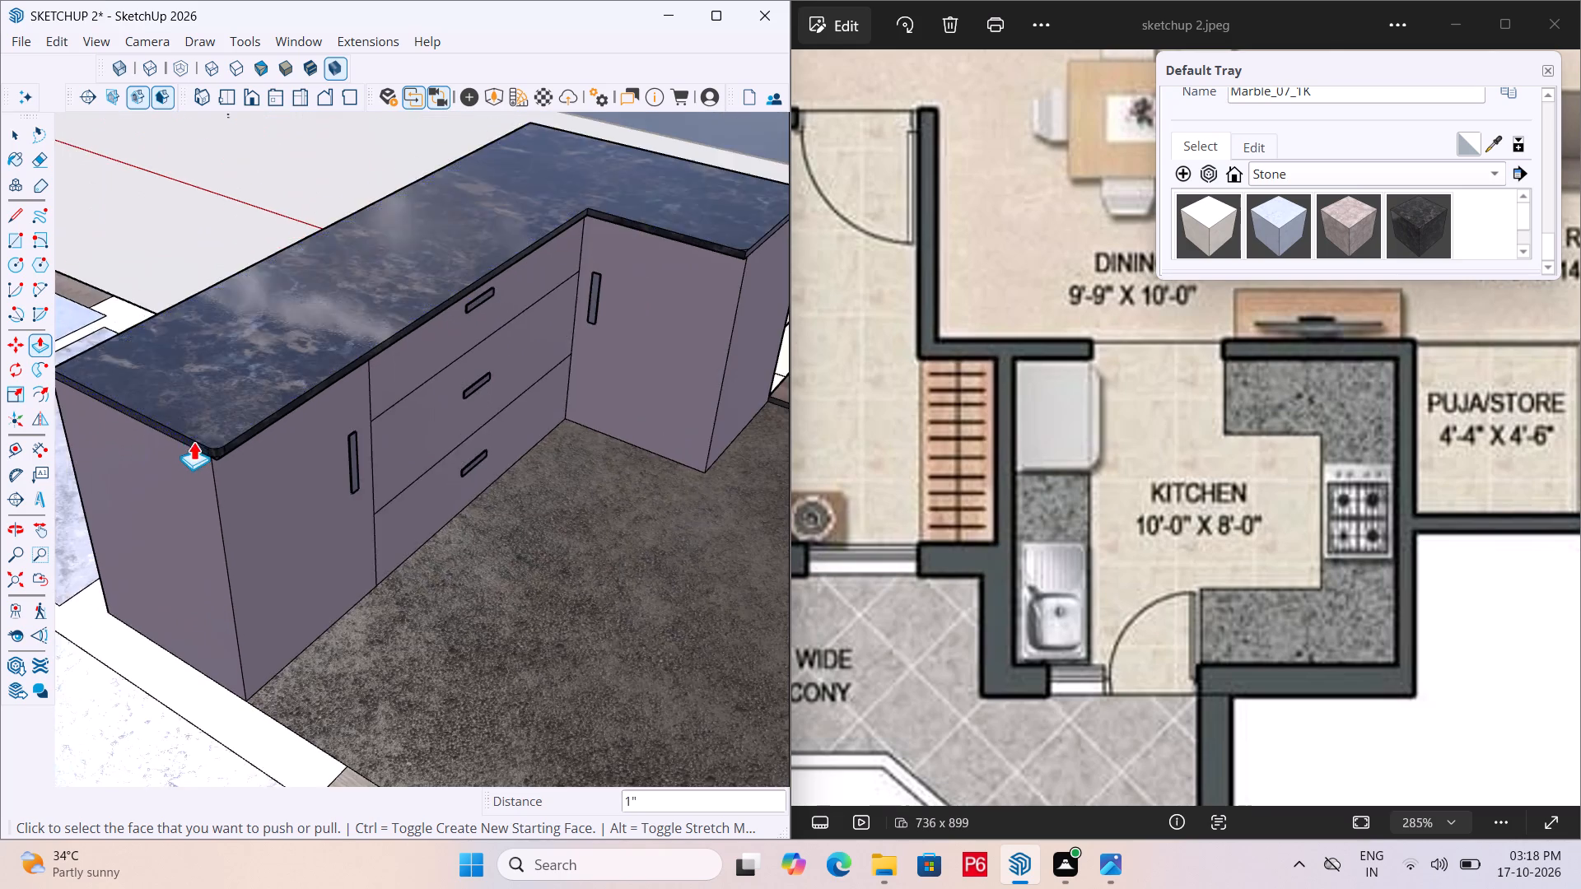
pyautogui.scroll(-6, 203, 428)
pyautogui.scroll(20, 438, 352)
pyautogui.scroll(5, 438, 352)
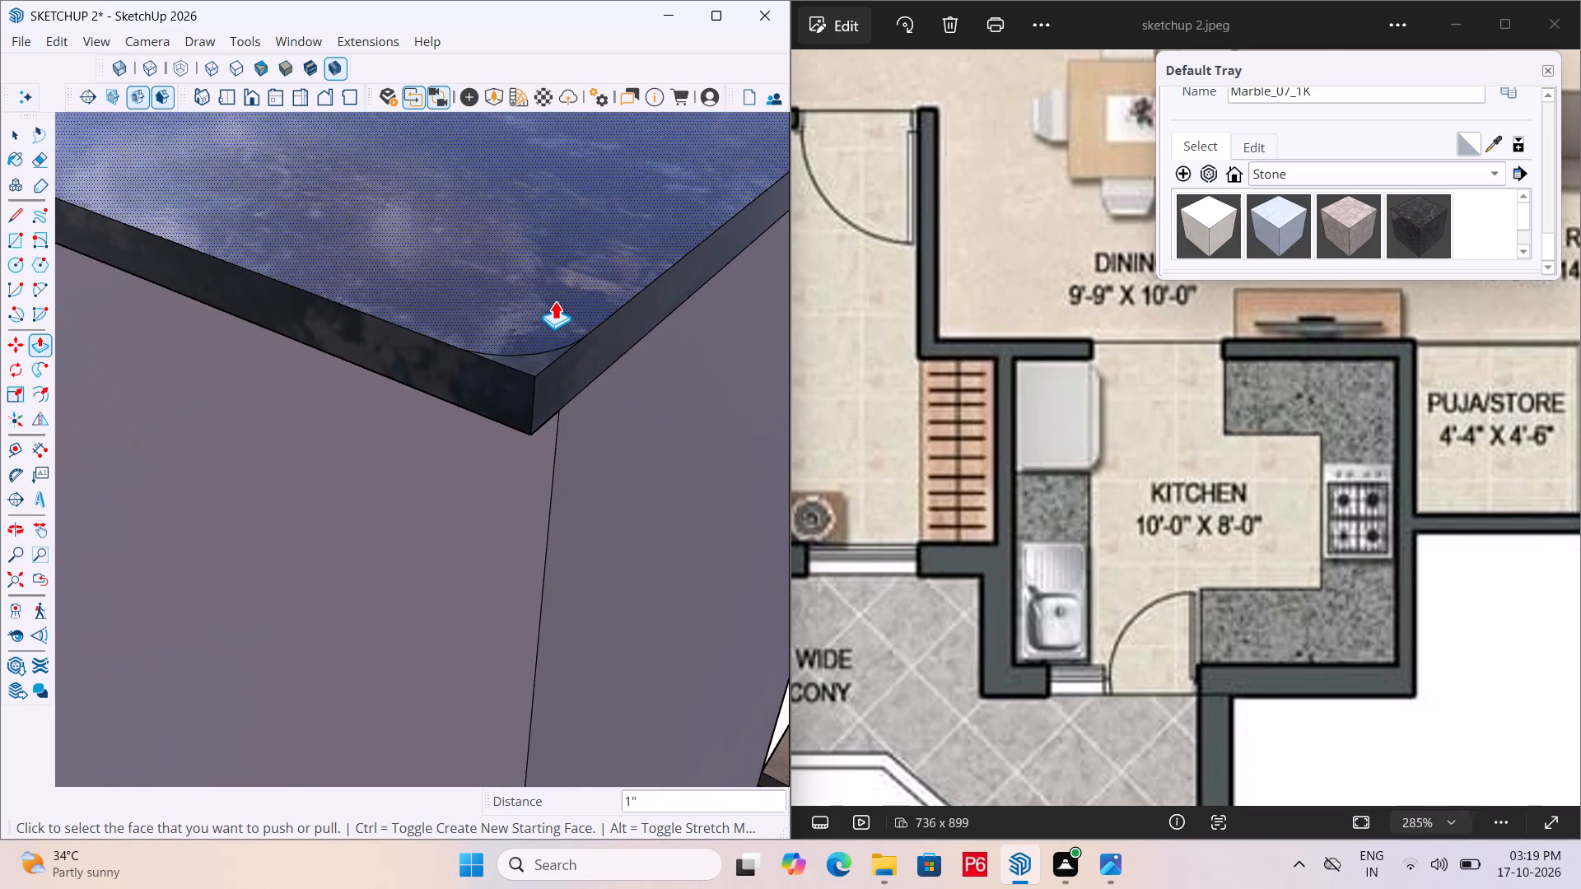
pyautogui.click(534, 372)
pyautogui.click(510, 444)
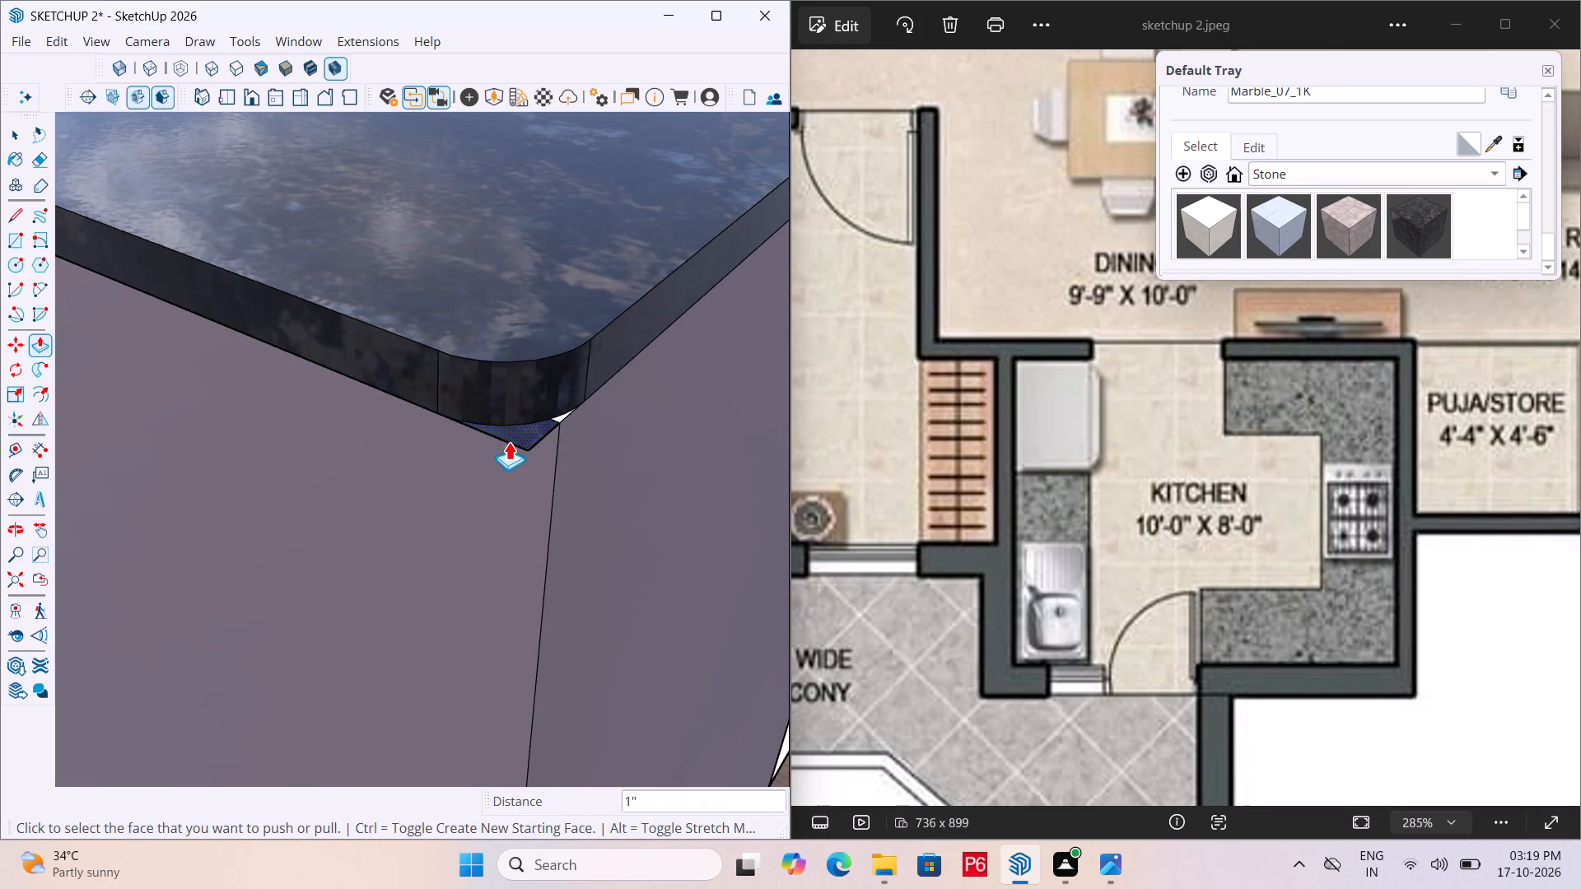
# Push the straight countertop's door-side corner piece nearest the dining area down 1" through the slab.
pyautogui.scroll(-8, 487, 302)
pyautogui.scroll(-14, 416, 278)
pyautogui.scroll(-7, 369, 294)
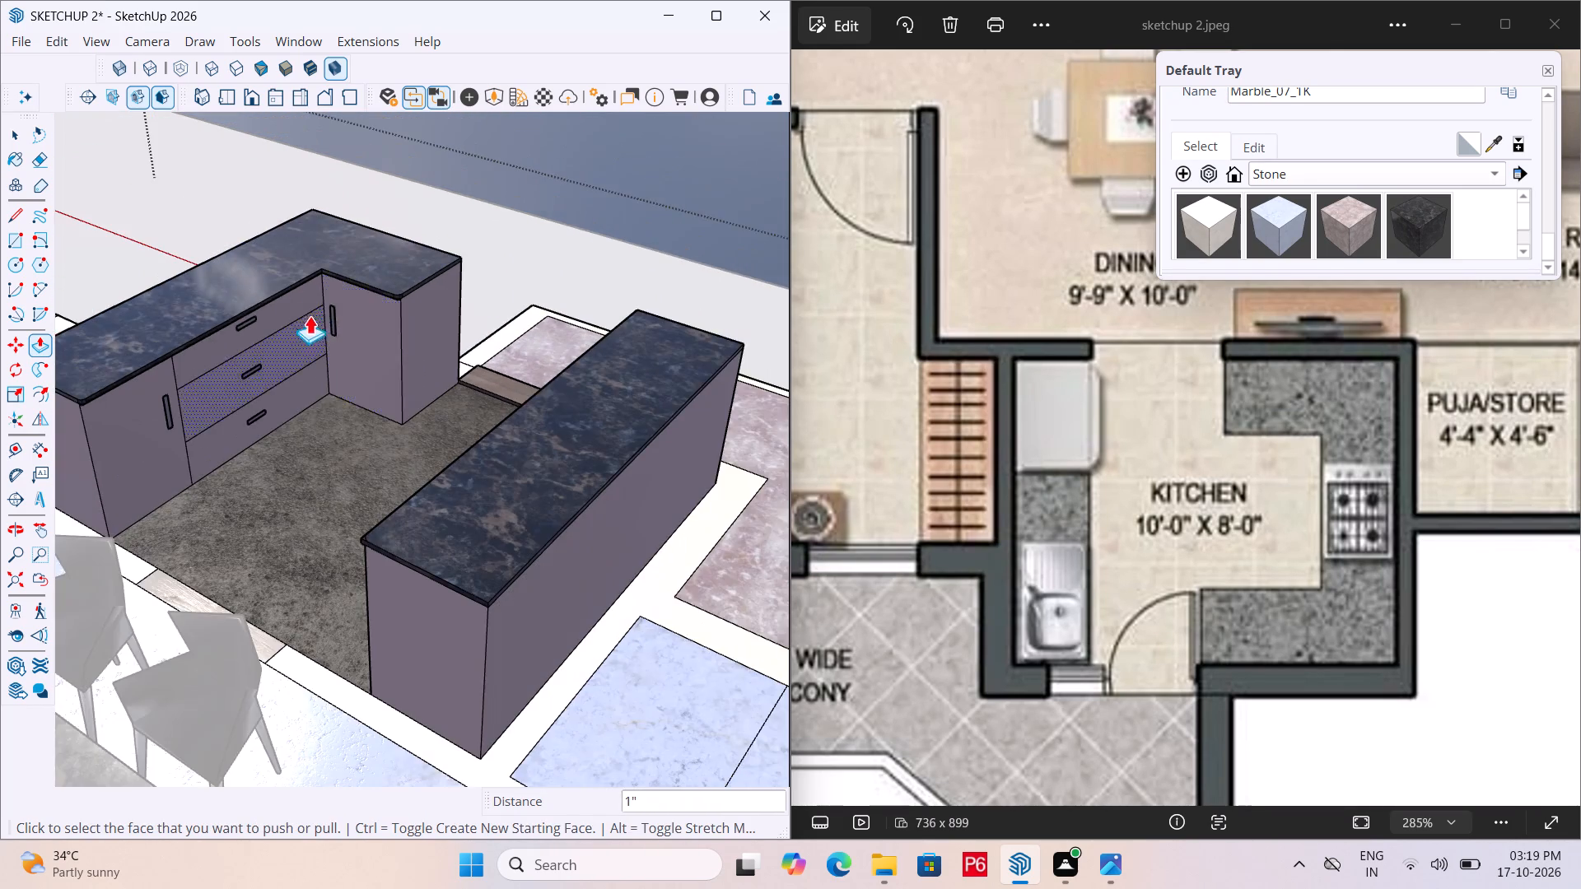
pyautogui.moveTo(308, 317); pyautogui.dragTo(863, 378, button='middle')
pyautogui.scroll(-1, 308, 322)
pyautogui.scroll(17, 410, 414)
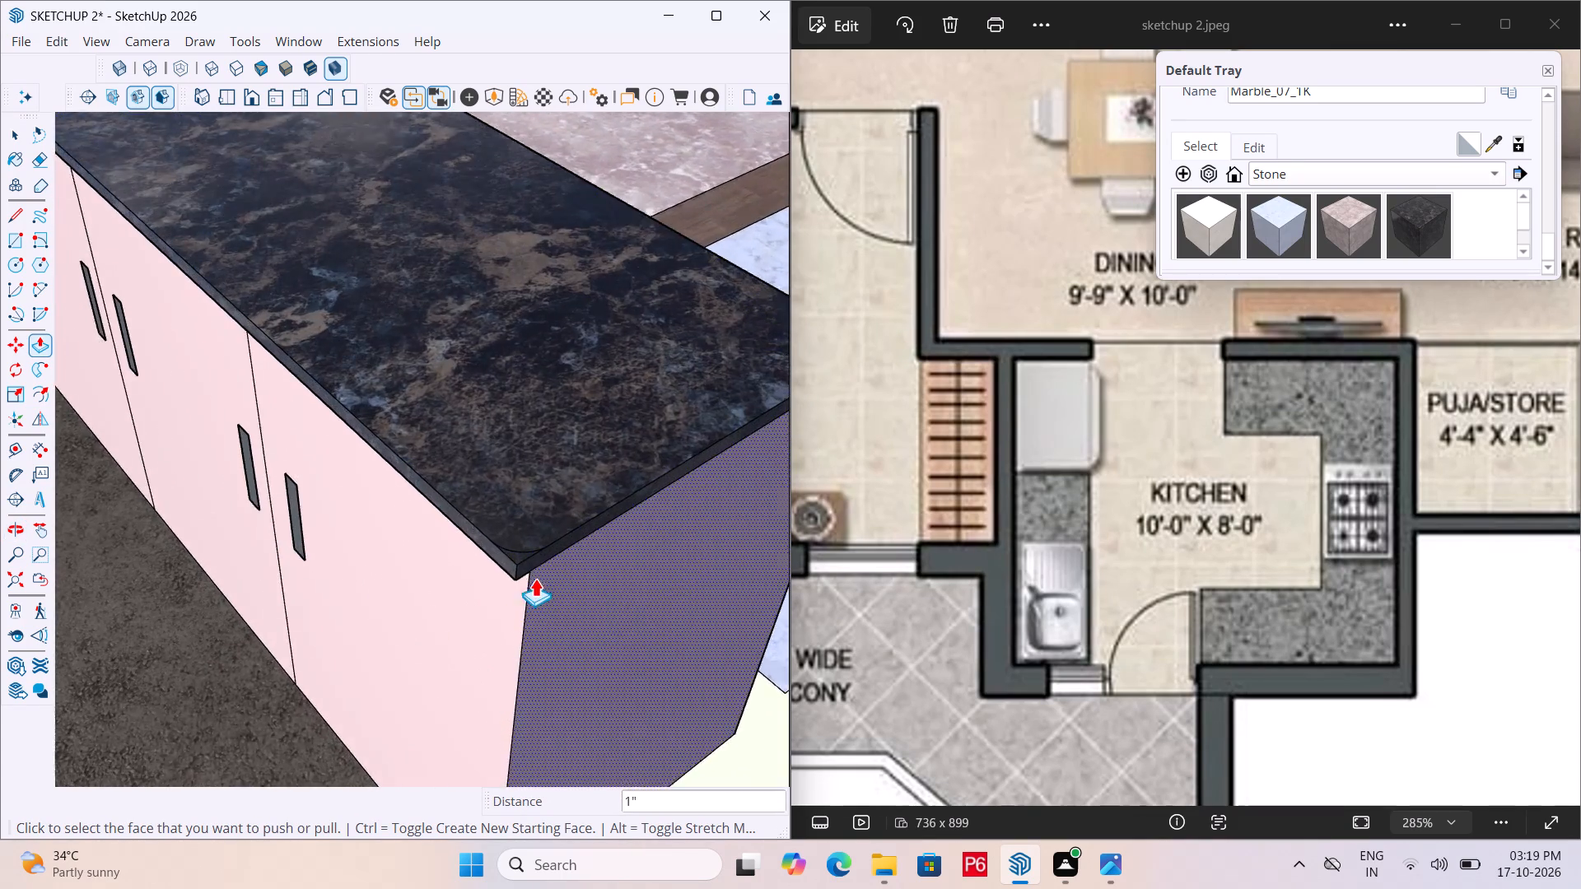
pyautogui.scroll(4, 535, 578)
pyautogui.click(524, 566)
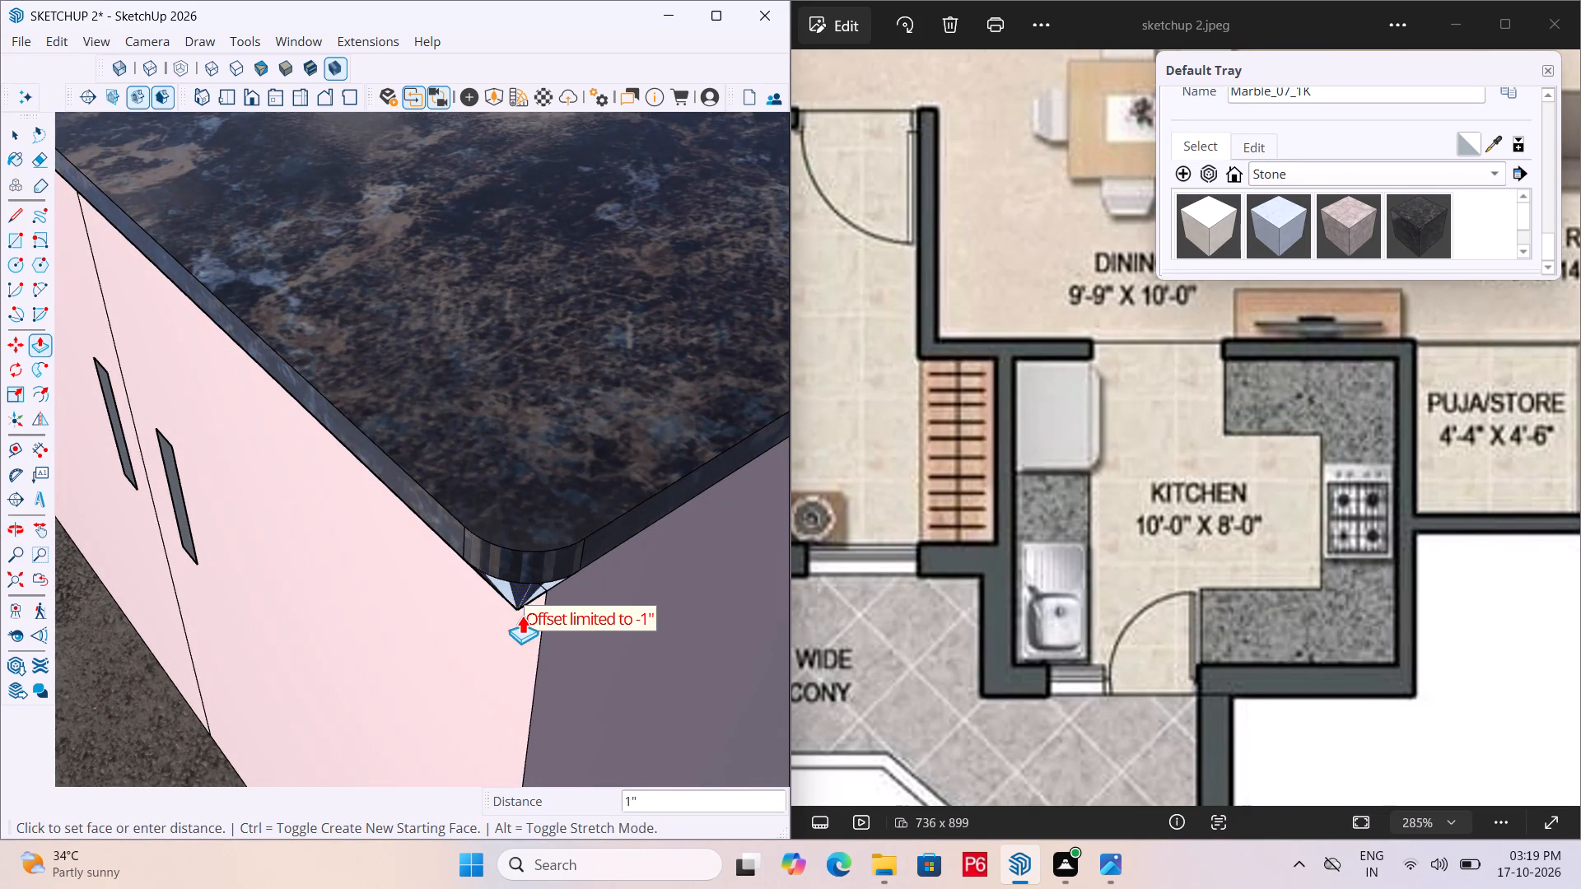
pyautogui.click(522, 617)
# Push the straight countertop's far door-side corner piece down 1" through the slab.
pyautogui.scroll(-7, 531, 451)
pyautogui.scroll(-9, 597, 459)
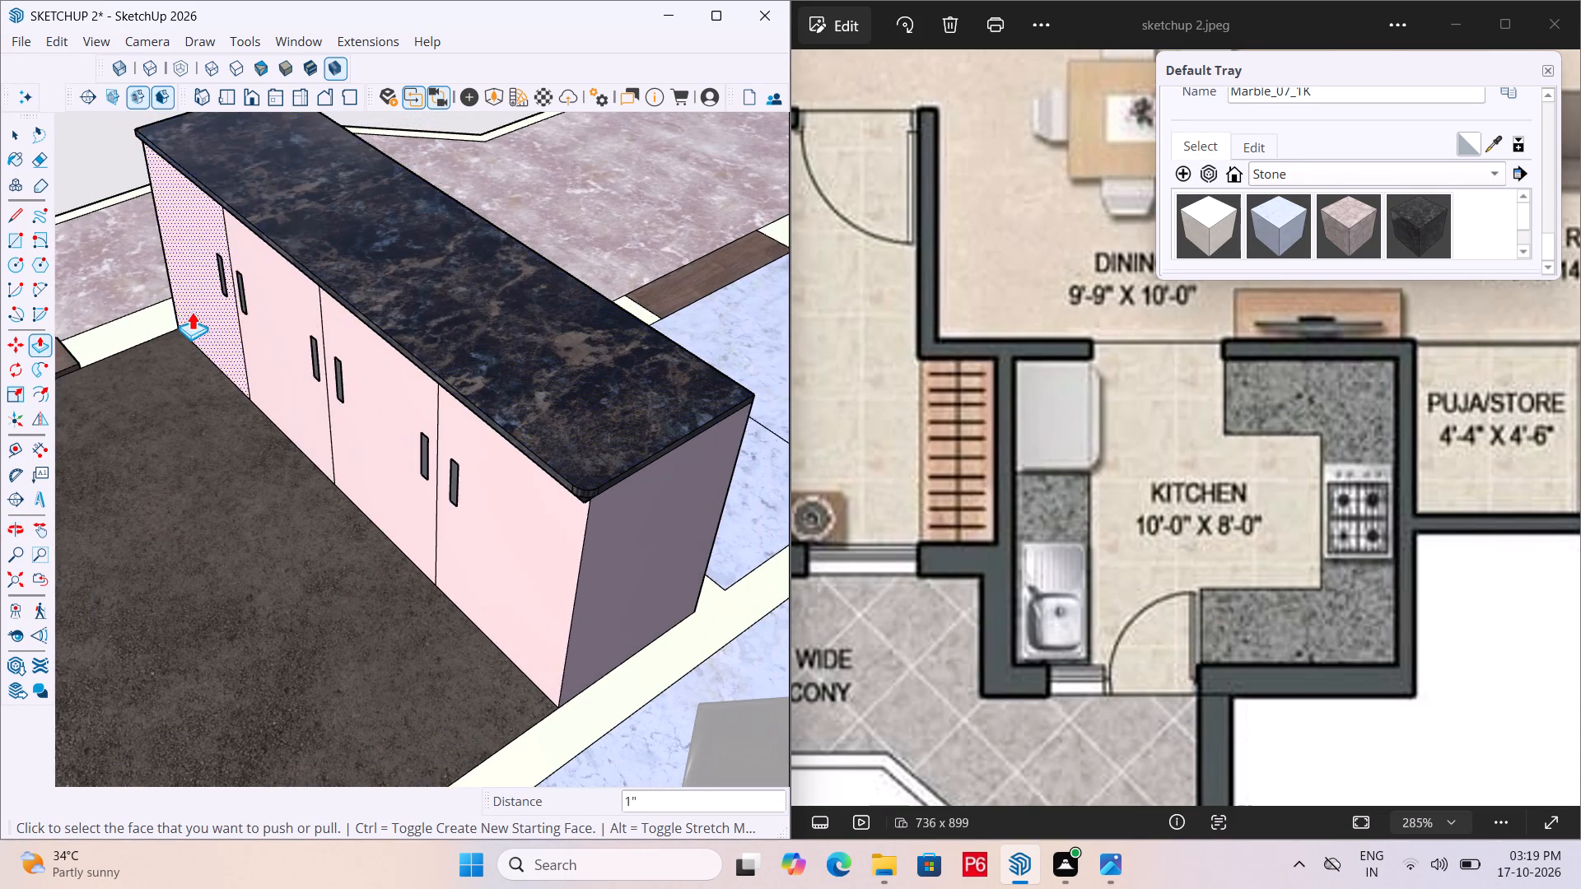
pyautogui.scroll(-7, 211, 326)
pyautogui.moveTo(184, 272); pyautogui.dragTo(738, 306, button='middle')
pyautogui.scroll(-6, 651, 305)
pyautogui.scroll(3, 329, 444)
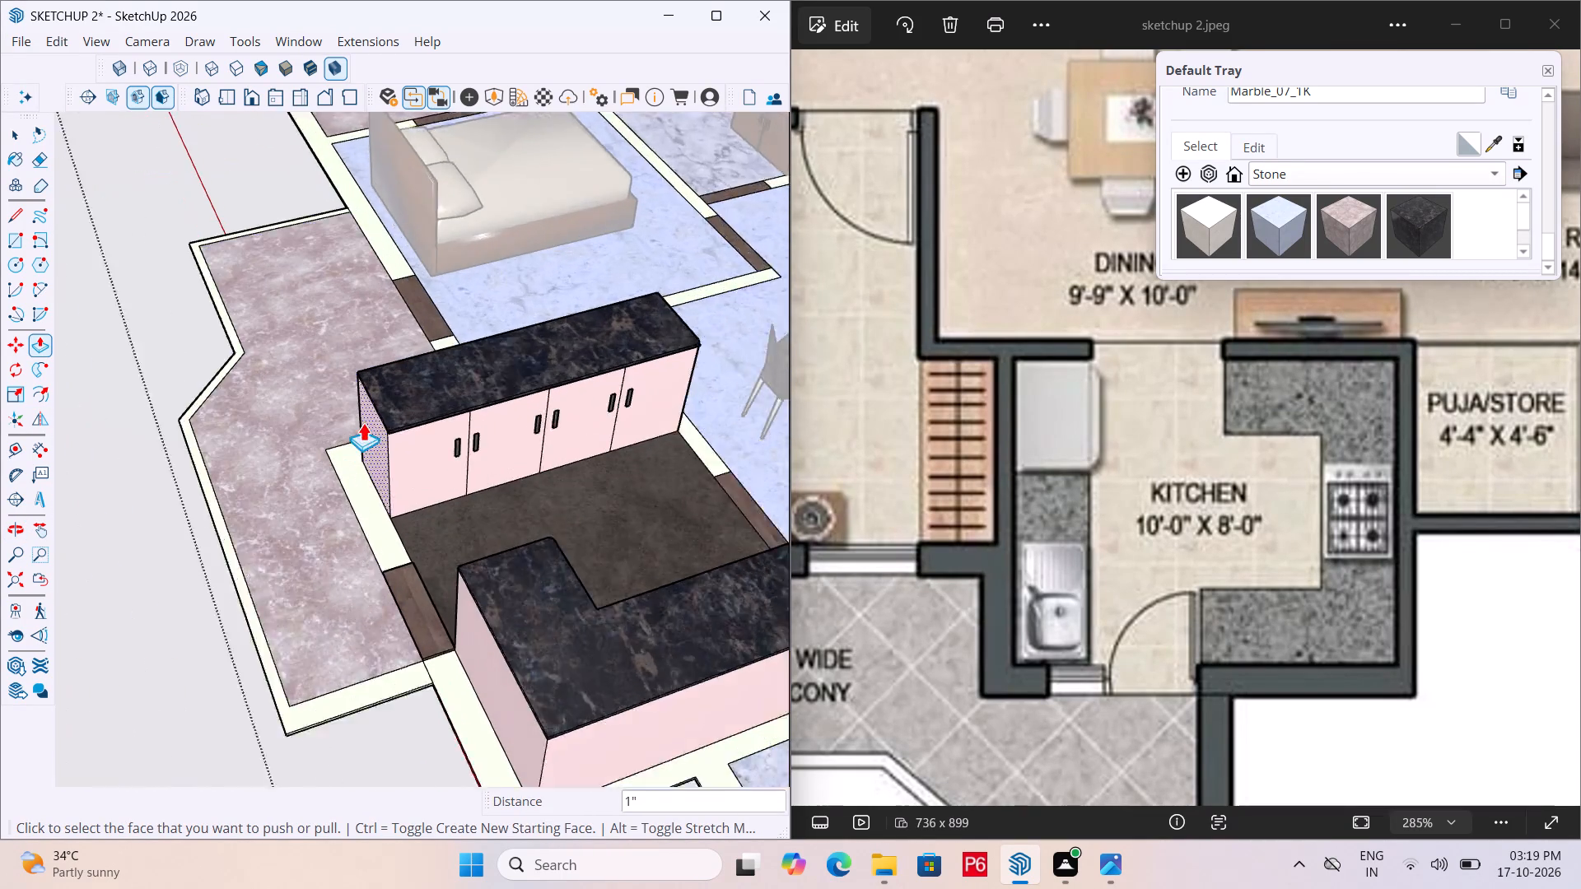
pyautogui.scroll(20, 363, 422)
pyautogui.scroll(11, 363, 422)
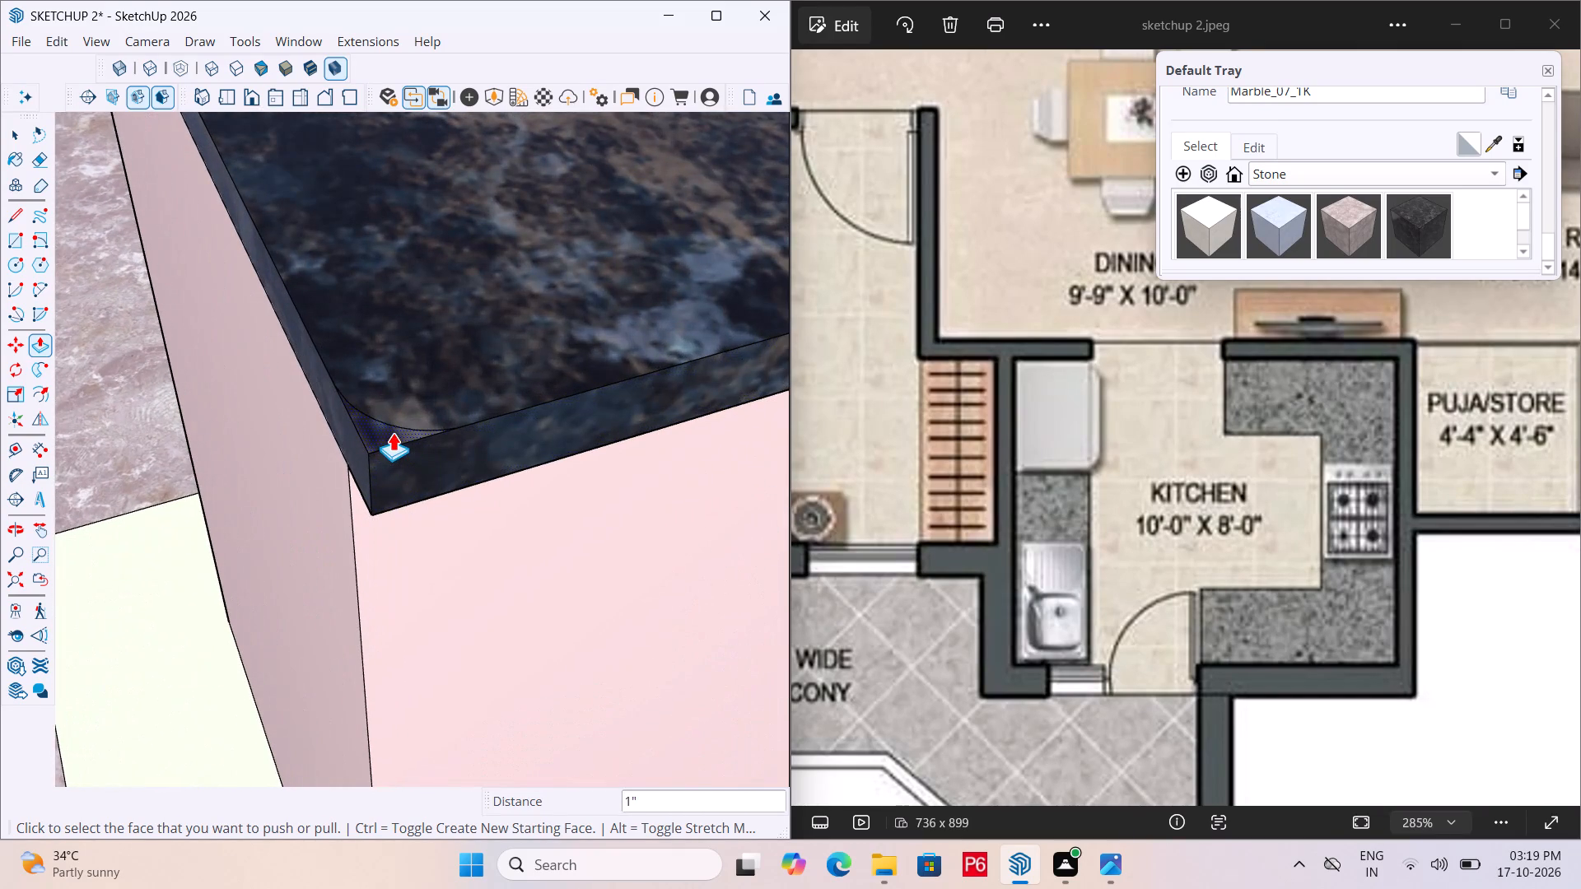
pyautogui.click(393, 432)
pyautogui.click(395, 513)
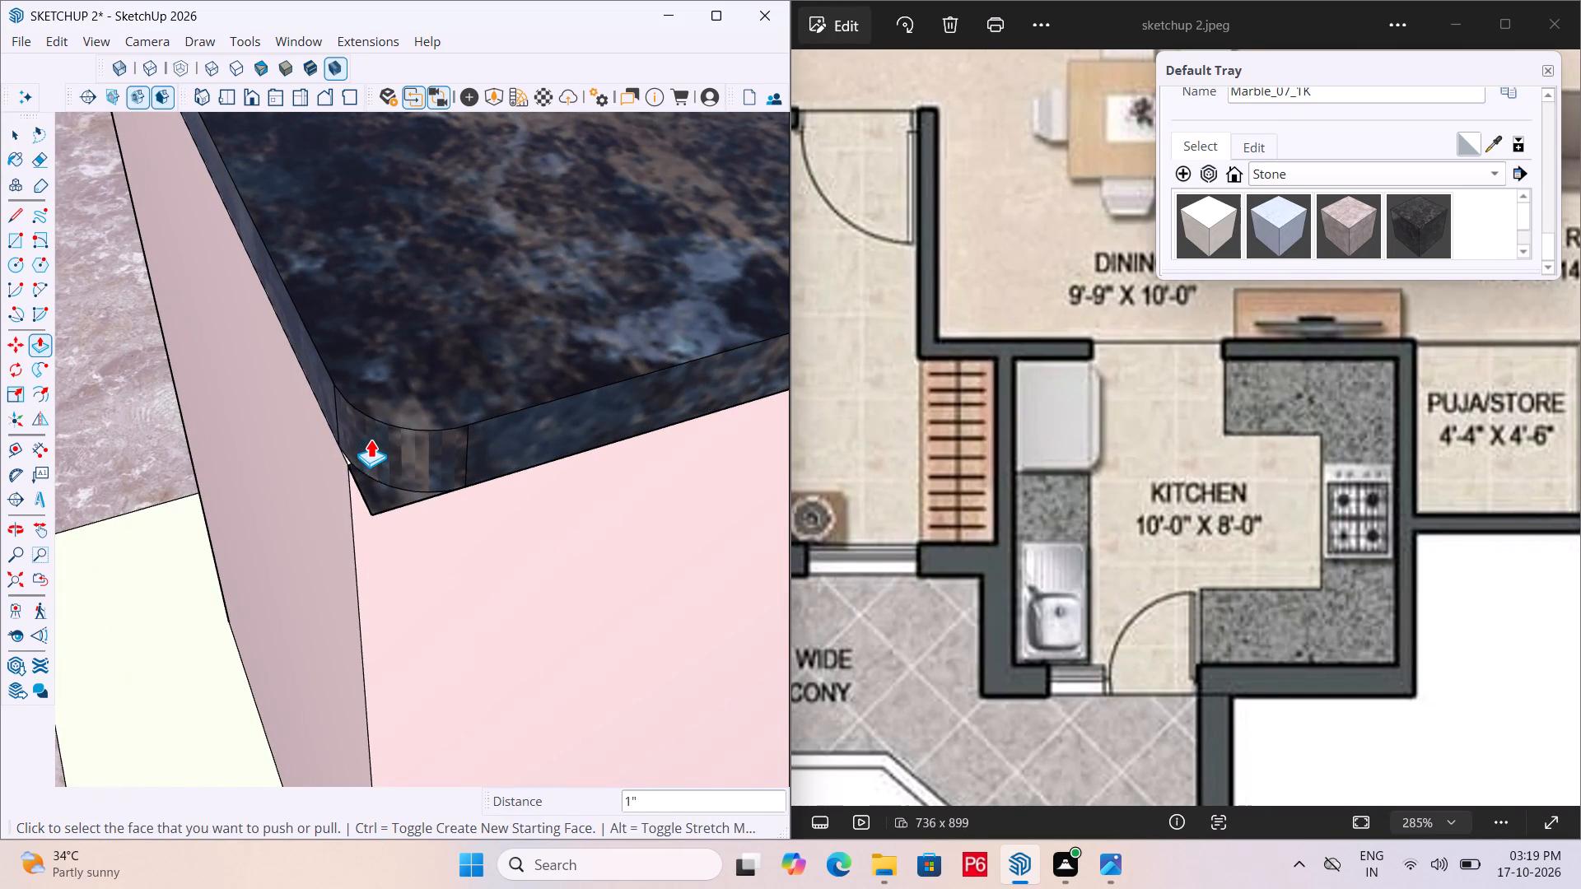
# Erase the leftover edges beneath the straight countertop's far door-side rounded corner.
pyautogui.press('e')
pyautogui.click(395, 505)
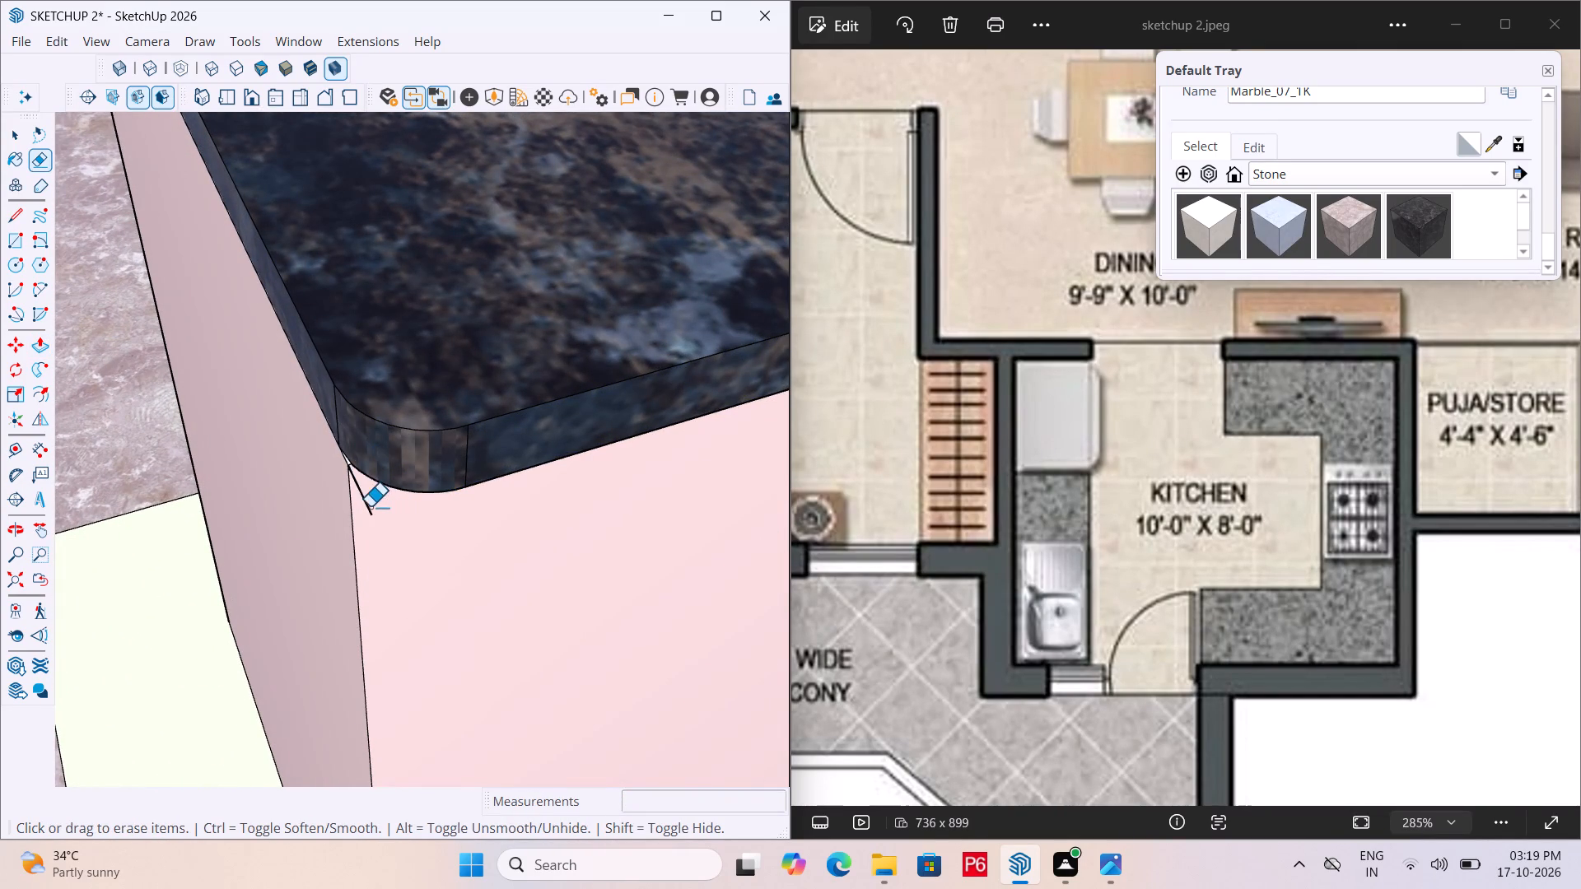
pyautogui.click(366, 507)
pyautogui.moveTo(358, 470); pyautogui.dragTo(314, 17, button='middle')
pyautogui.moveTo(400, 557); pyautogui.dragTo(401, 545, button='middle')
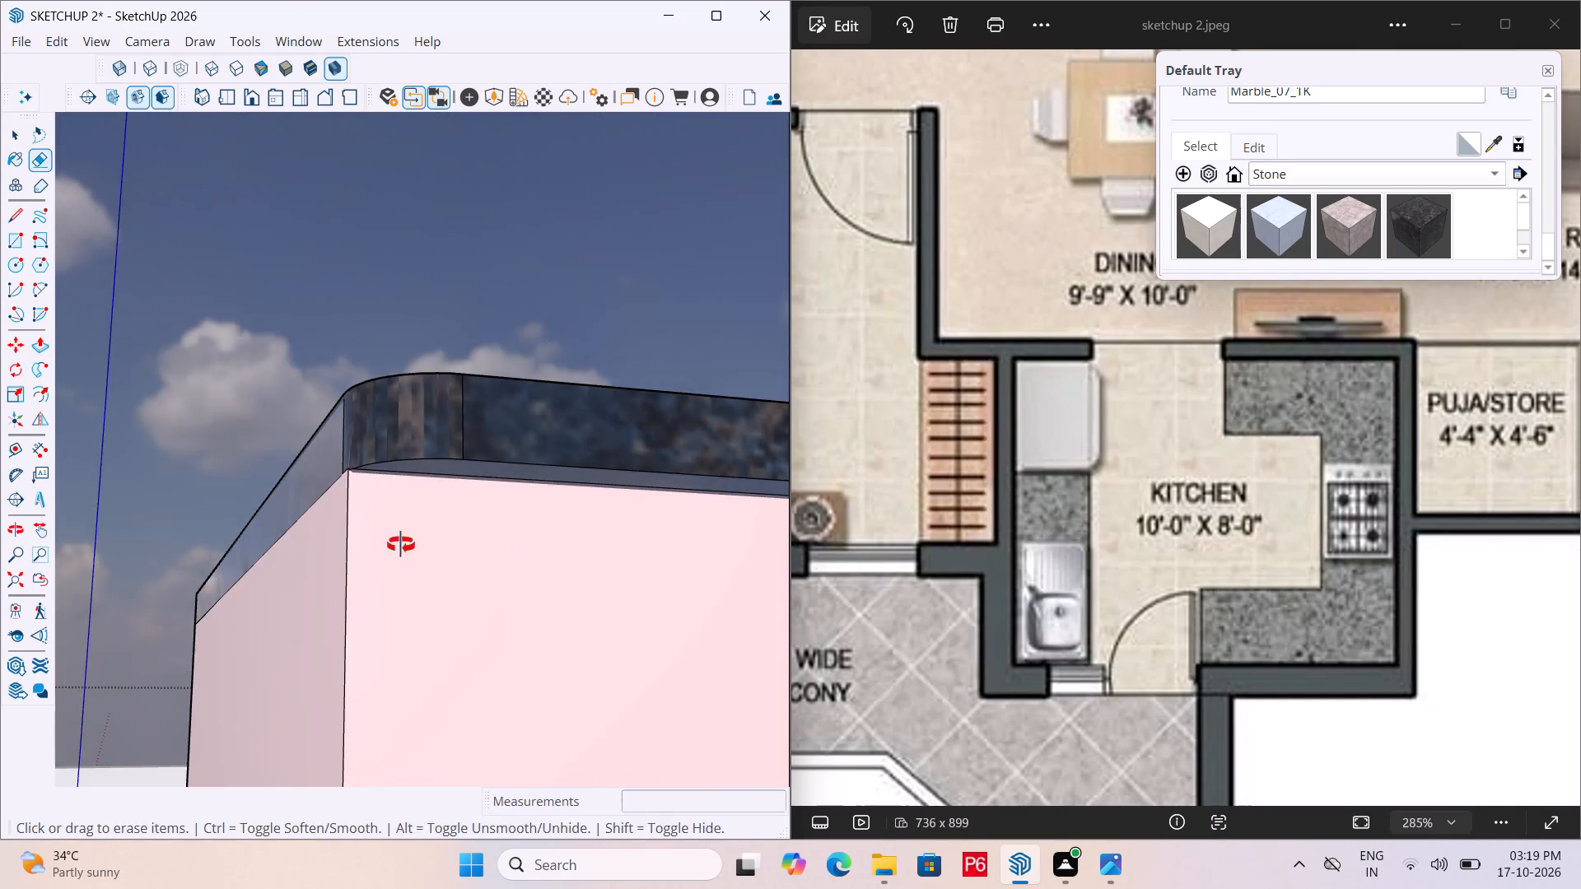
pyautogui.moveTo(401, 545); pyautogui.dragTo(568, 885, button='middle')
pyautogui.scroll(-5, 184, 536)
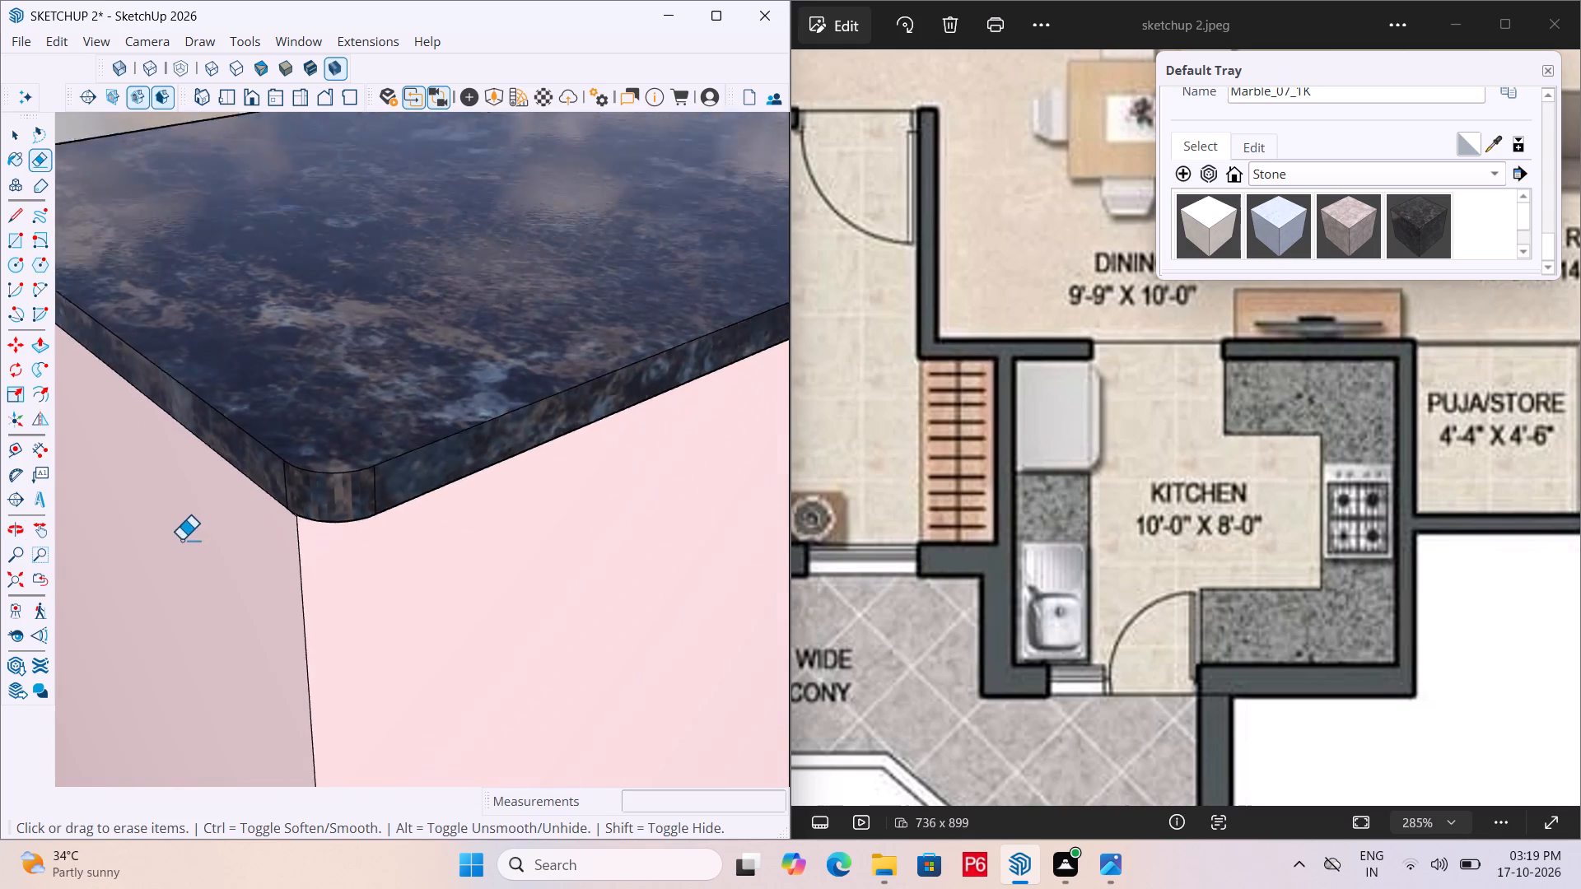
pyautogui.scroll(-2, 181, 540)
pyautogui.scroll(-7, 347, 453)
# Save the model.
pyautogui.hotkey('ctrl', 's')
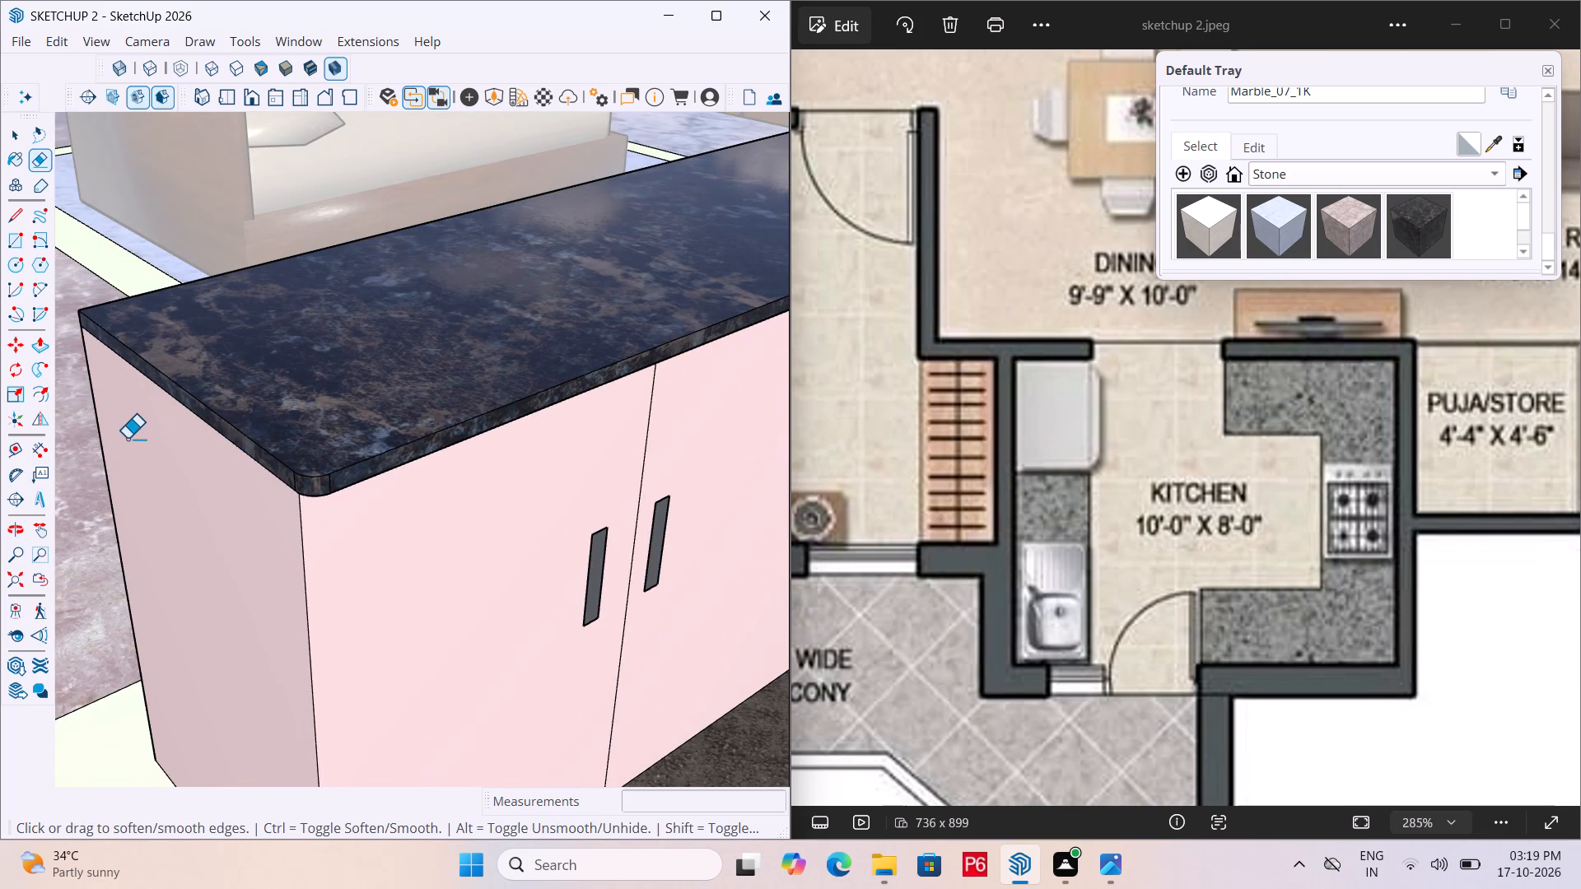
# Erase the leftover edges beneath the straight countertop's rounded corner nearest the dining area.
pyautogui.scroll(-6, 127, 439)
pyautogui.scroll(-5, 31, 466)
pyautogui.scroll(-6, 177, 398)
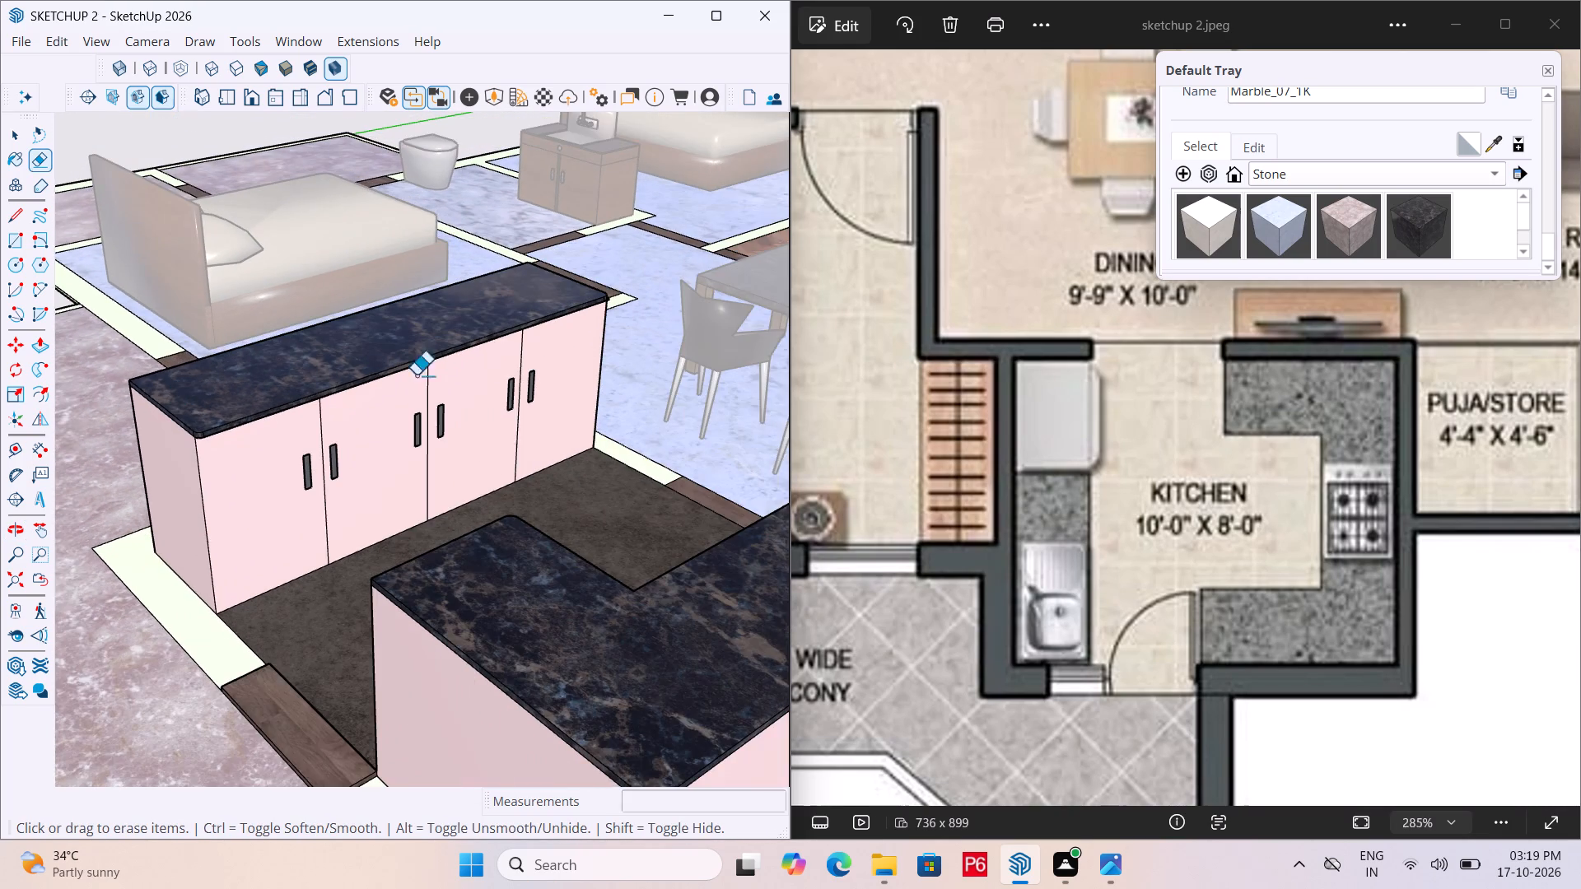
pyautogui.scroll(11, 539, 341)
pyautogui.scroll(5, 399, 341)
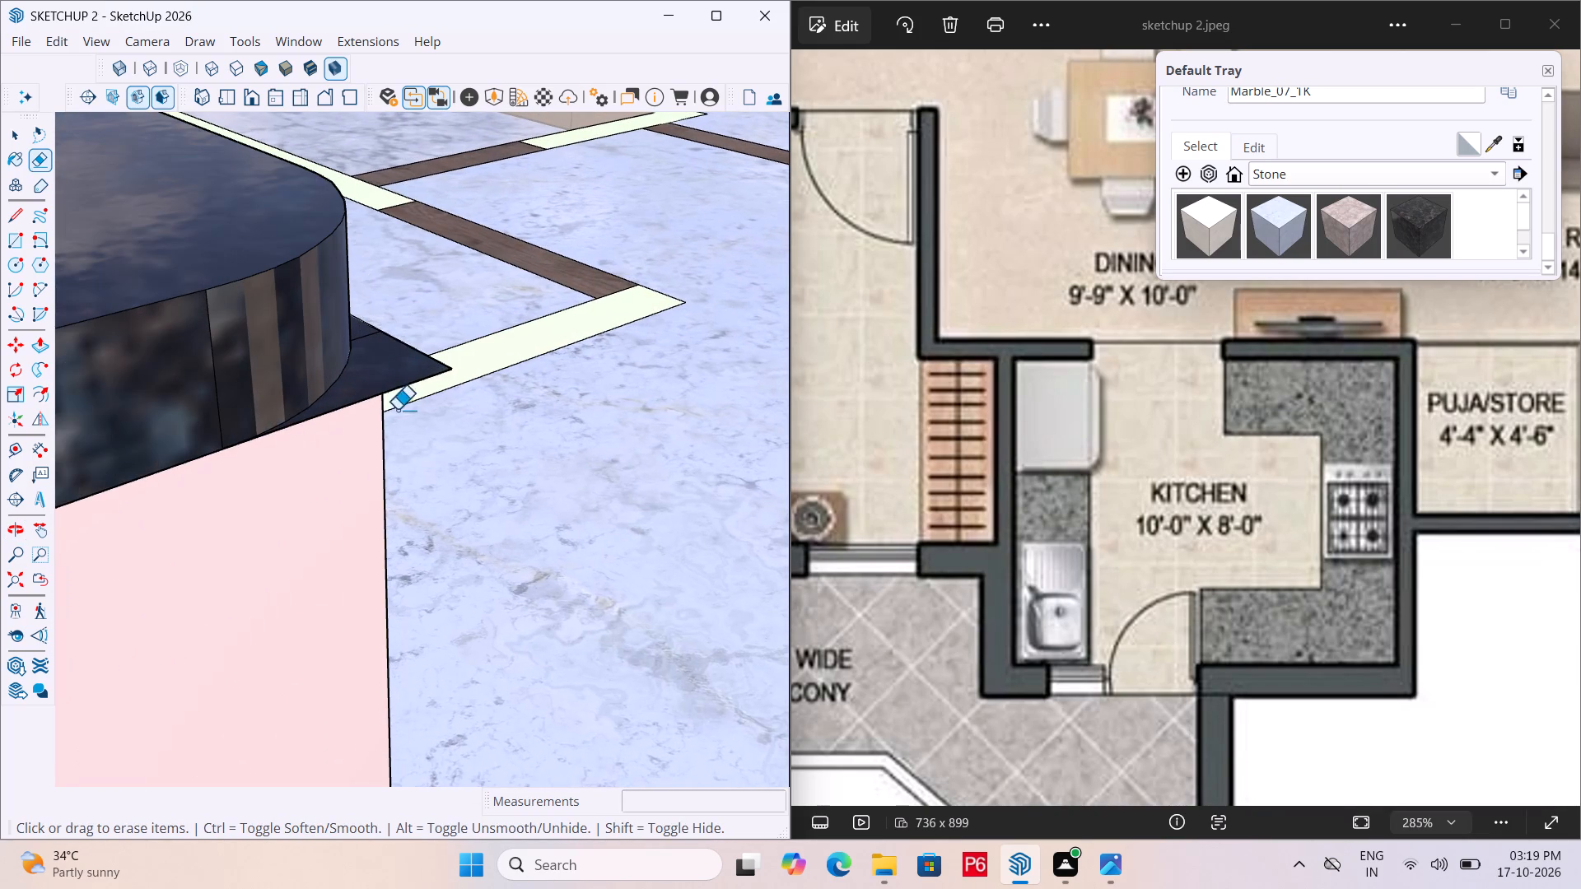
pyautogui.click(404, 389)
pyautogui.doubleClick(410, 351)
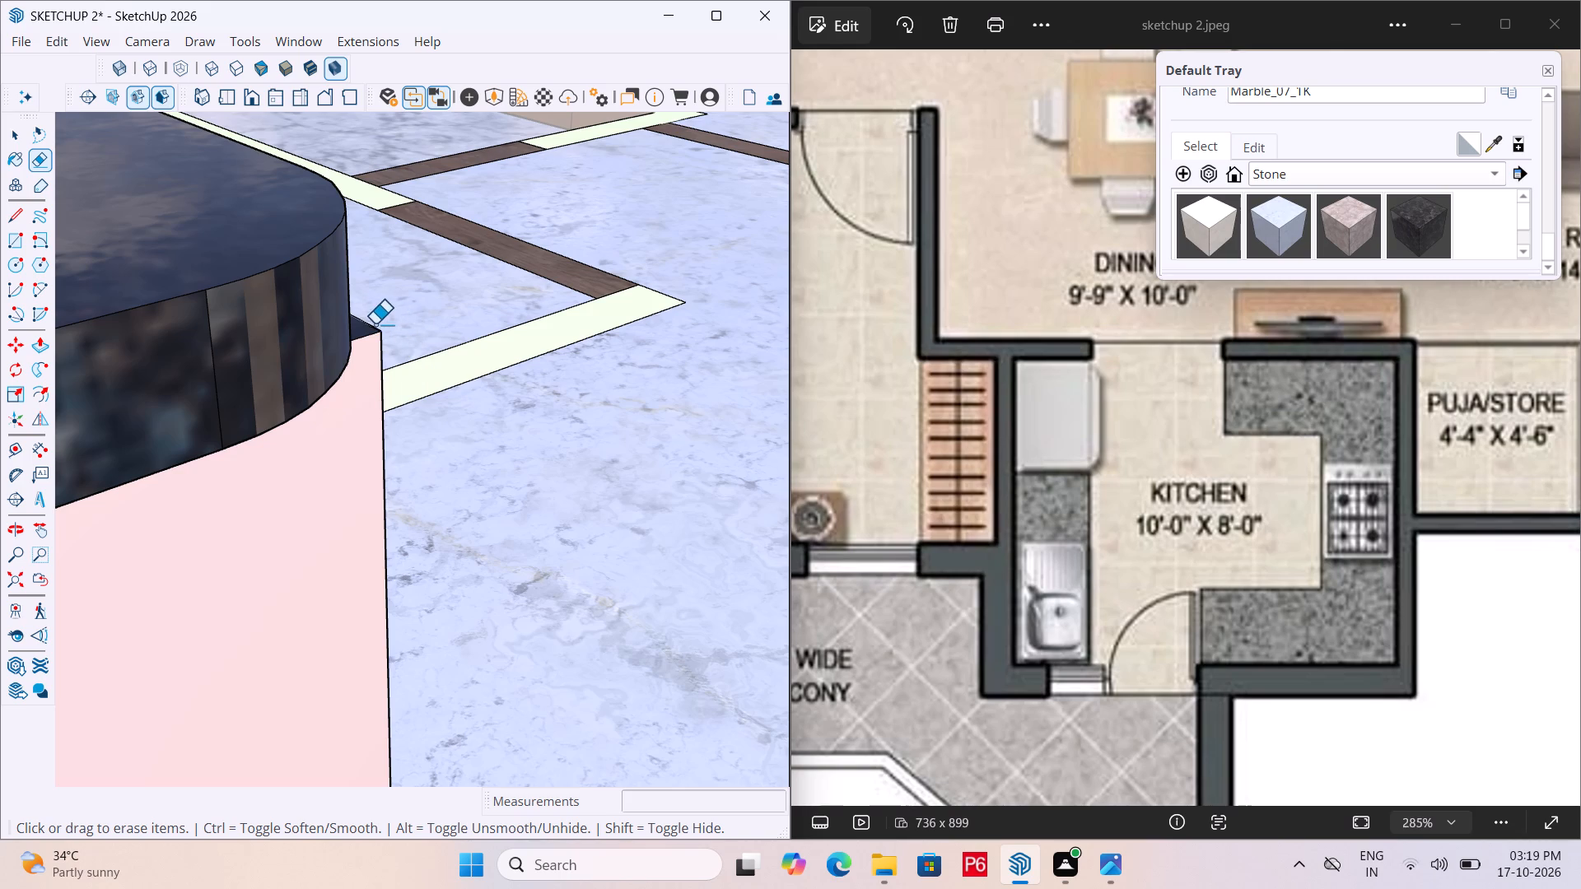
# Erase the leftover edges beneath the rounded end corner of the L-shaped countertop's long leg.
pyautogui.moveTo(317, 342); pyautogui.dragTo(79, 341, button='middle')
pyautogui.scroll(-1, 277, 349)
pyautogui.scroll(-6, 497, 338)
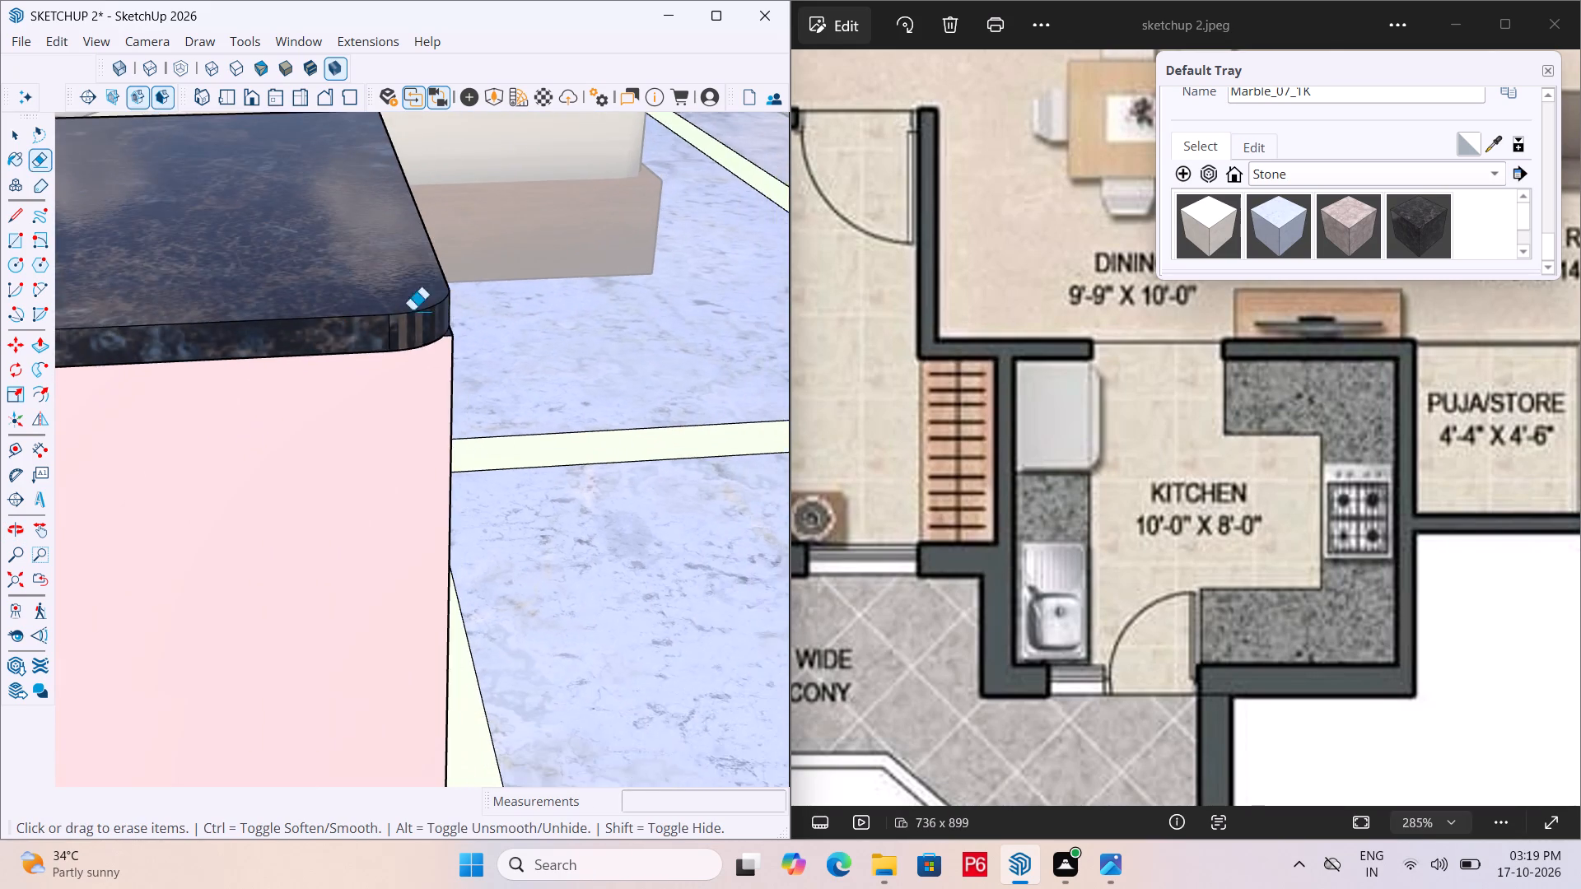
pyautogui.scroll(-17, 470, 305)
pyautogui.moveTo(501, 468); pyautogui.dragTo(23, 514, button='middle')
pyautogui.scroll(-1, 428, 415)
pyautogui.moveTo(428, 415); pyautogui.dragTo(273, 486, button='middle')
pyautogui.scroll(-6, 517, 311)
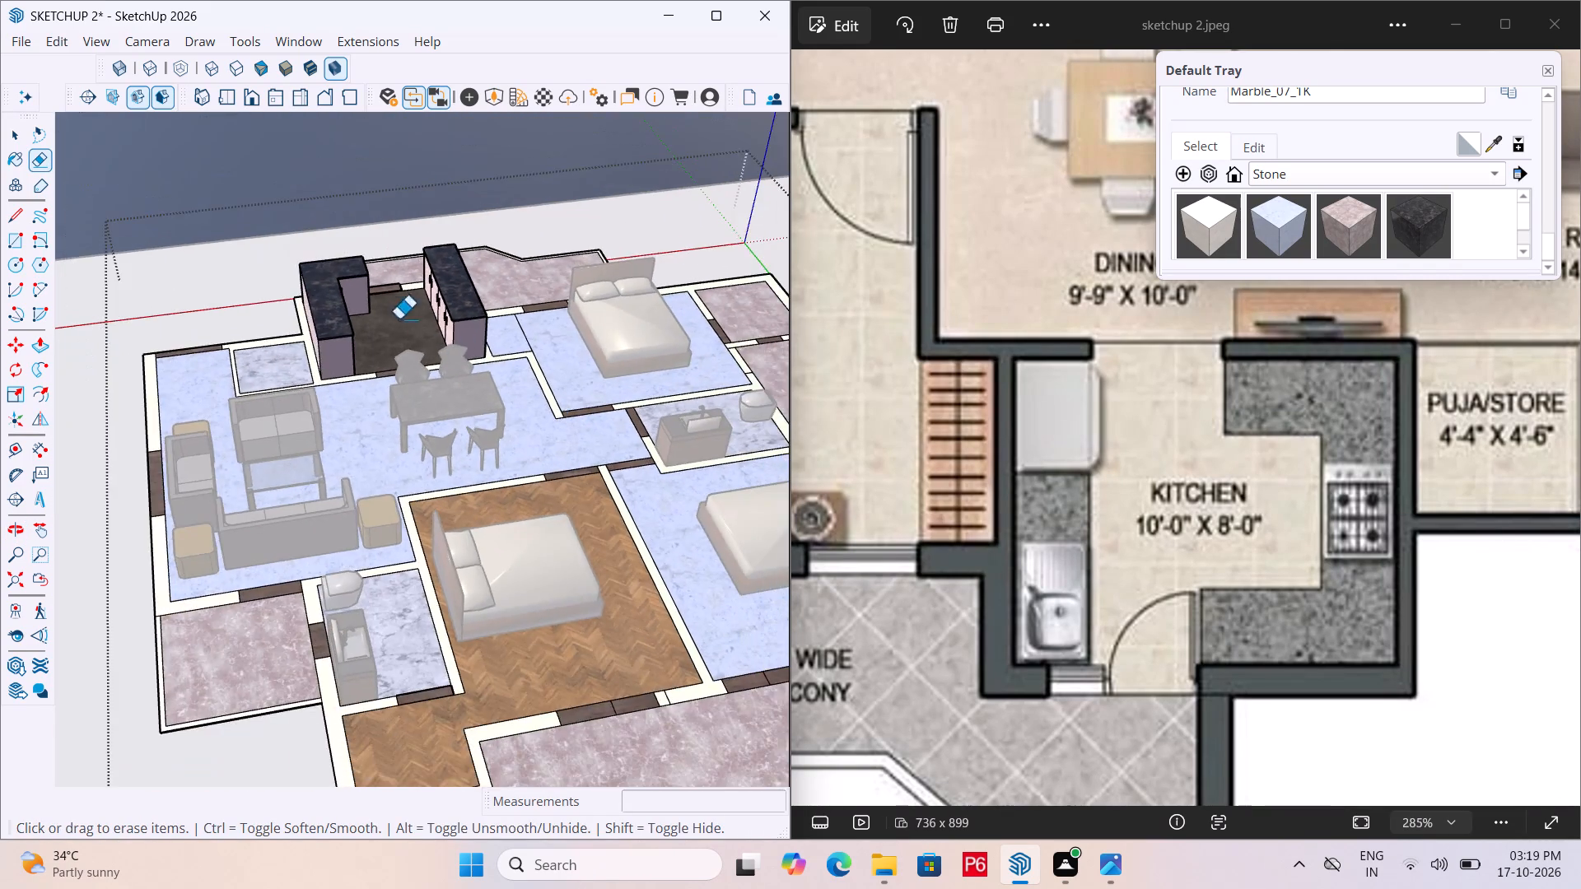
pyautogui.moveTo(356, 310); pyautogui.dragTo(79, 255, button='middle')
pyautogui.scroll(20, 458, 315)
pyautogui.scroll(3, 458, 315)
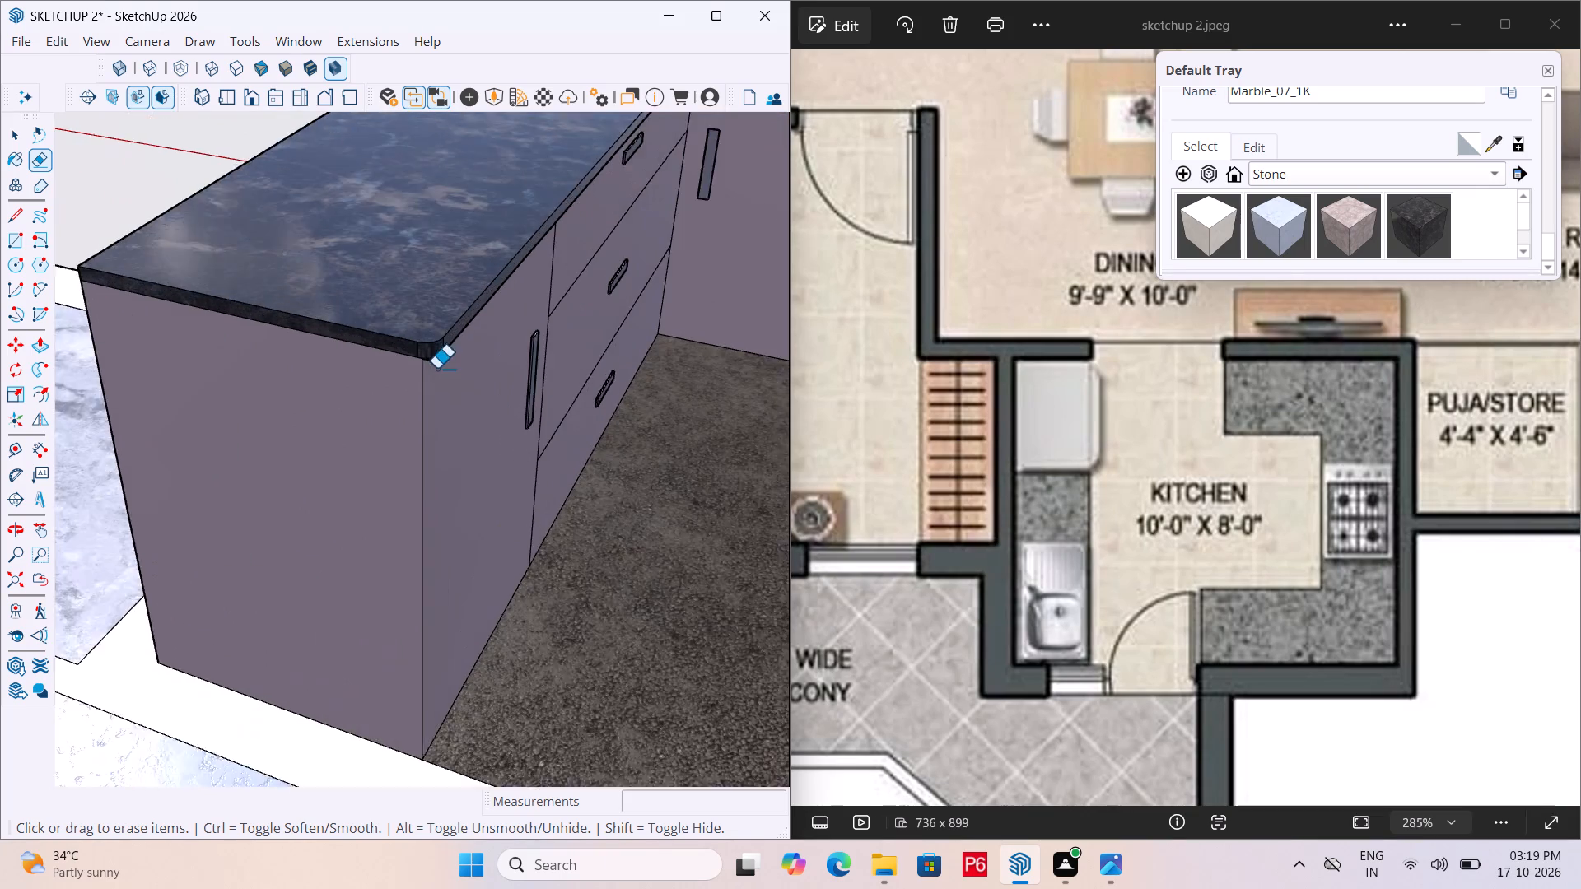
pyautogui.scroll(19, 436, 369)
pyautogui.click(434, 397)
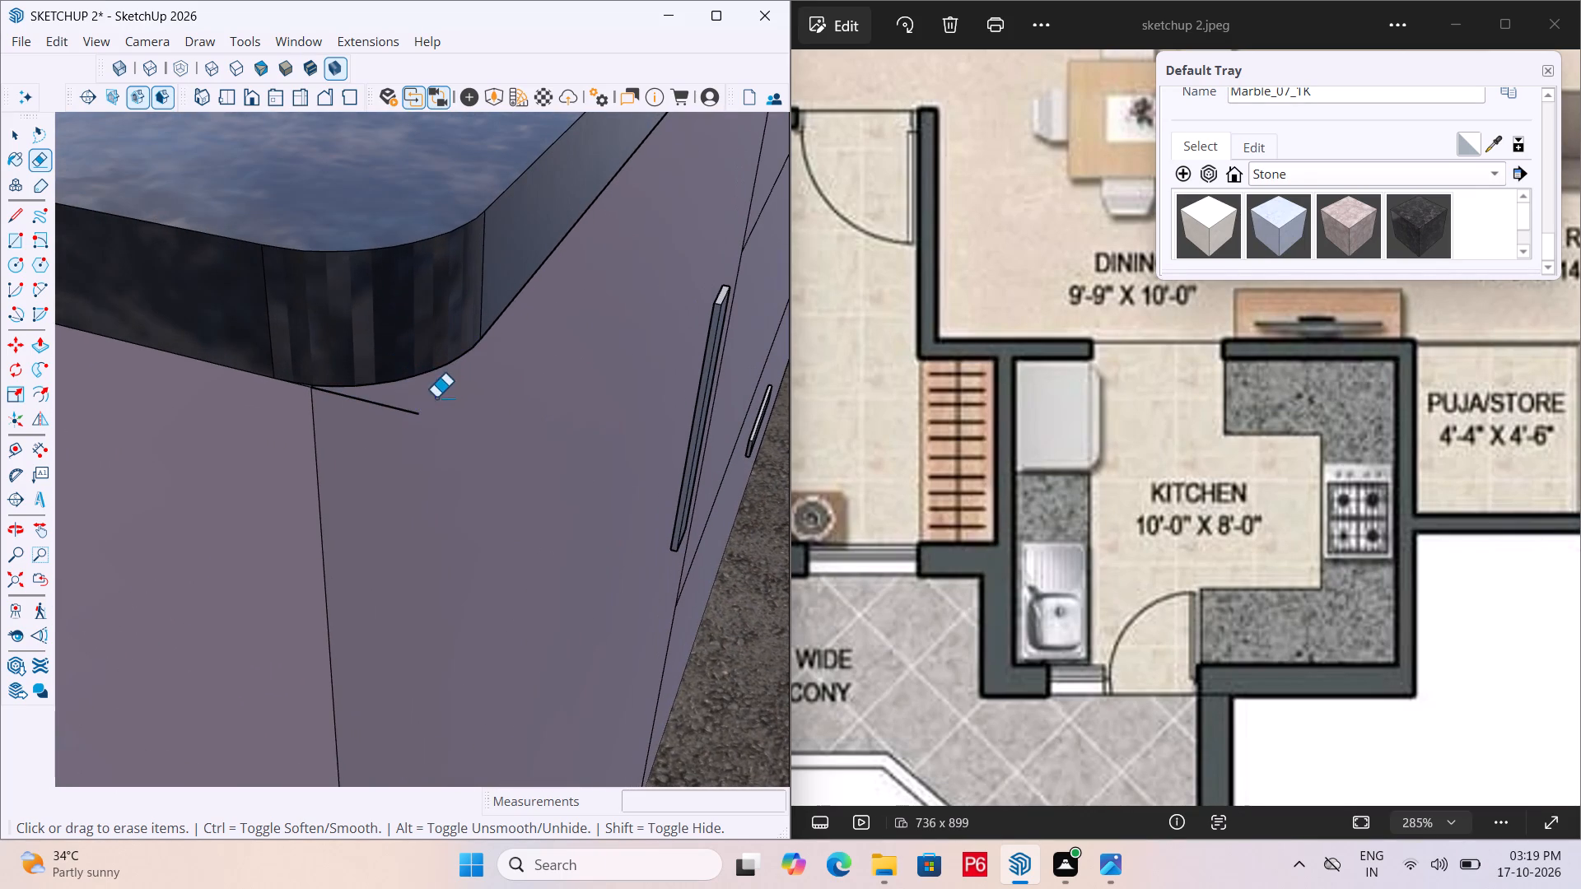
pyautogui.moveTo(408, 408); pyautogui.dragTo(401, 411)
# Erase the leftover edges beneath the rounded end corner of the L-shaped countertop's short leg.
pyautogui.scroll(-8, 277, 405)
pyautogui.scroll(-7, 160, 387)
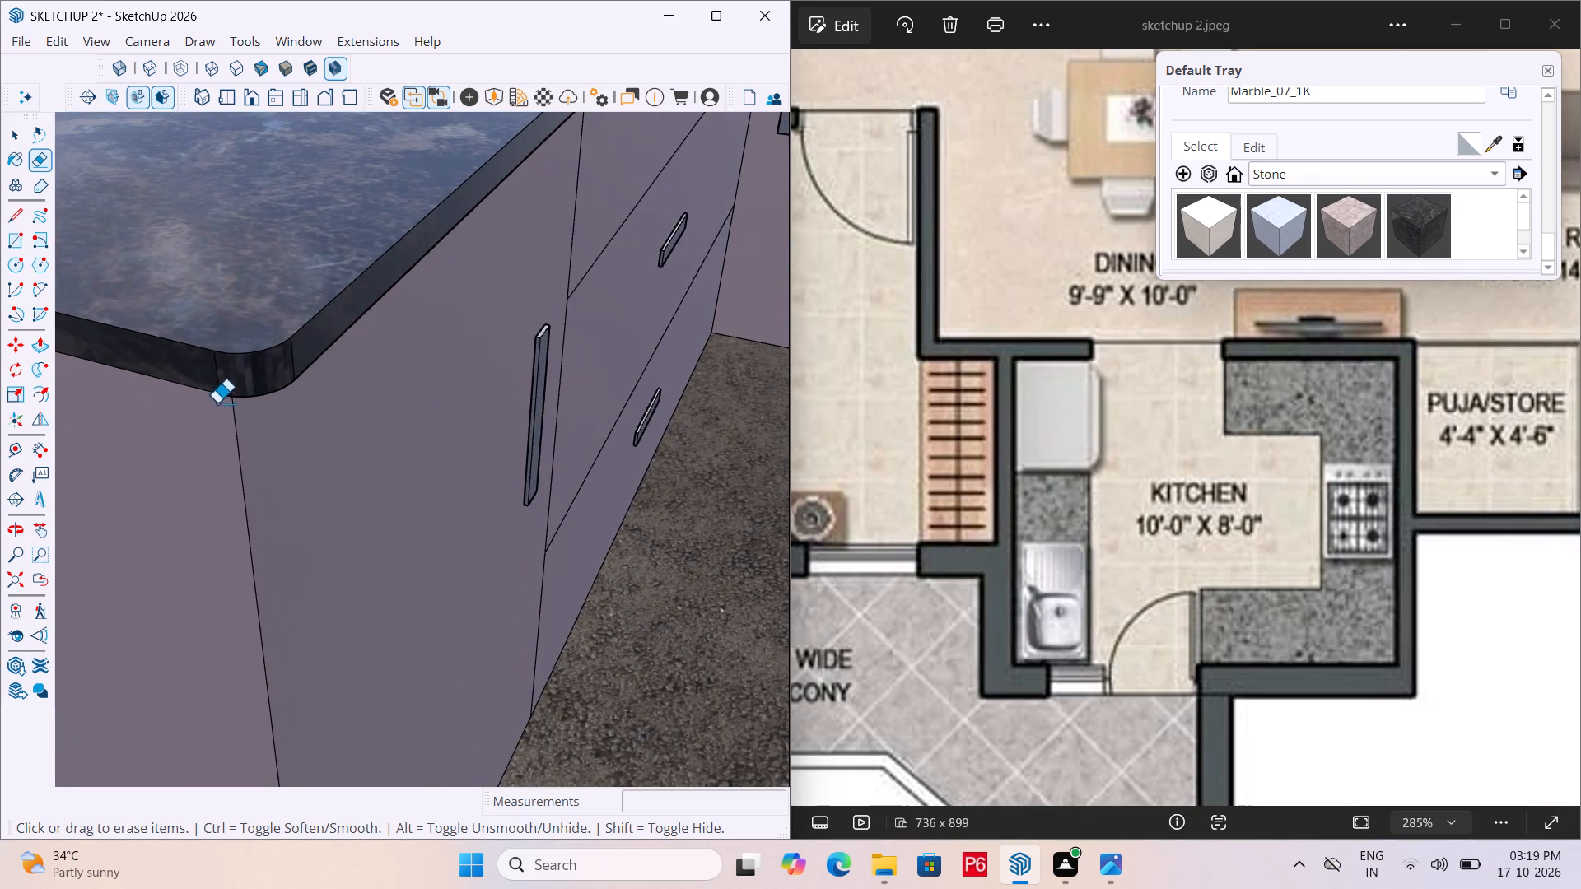
pyautogui.scroll(-20, 217, 403)
pyautogui.scroll(11, 523, 229)
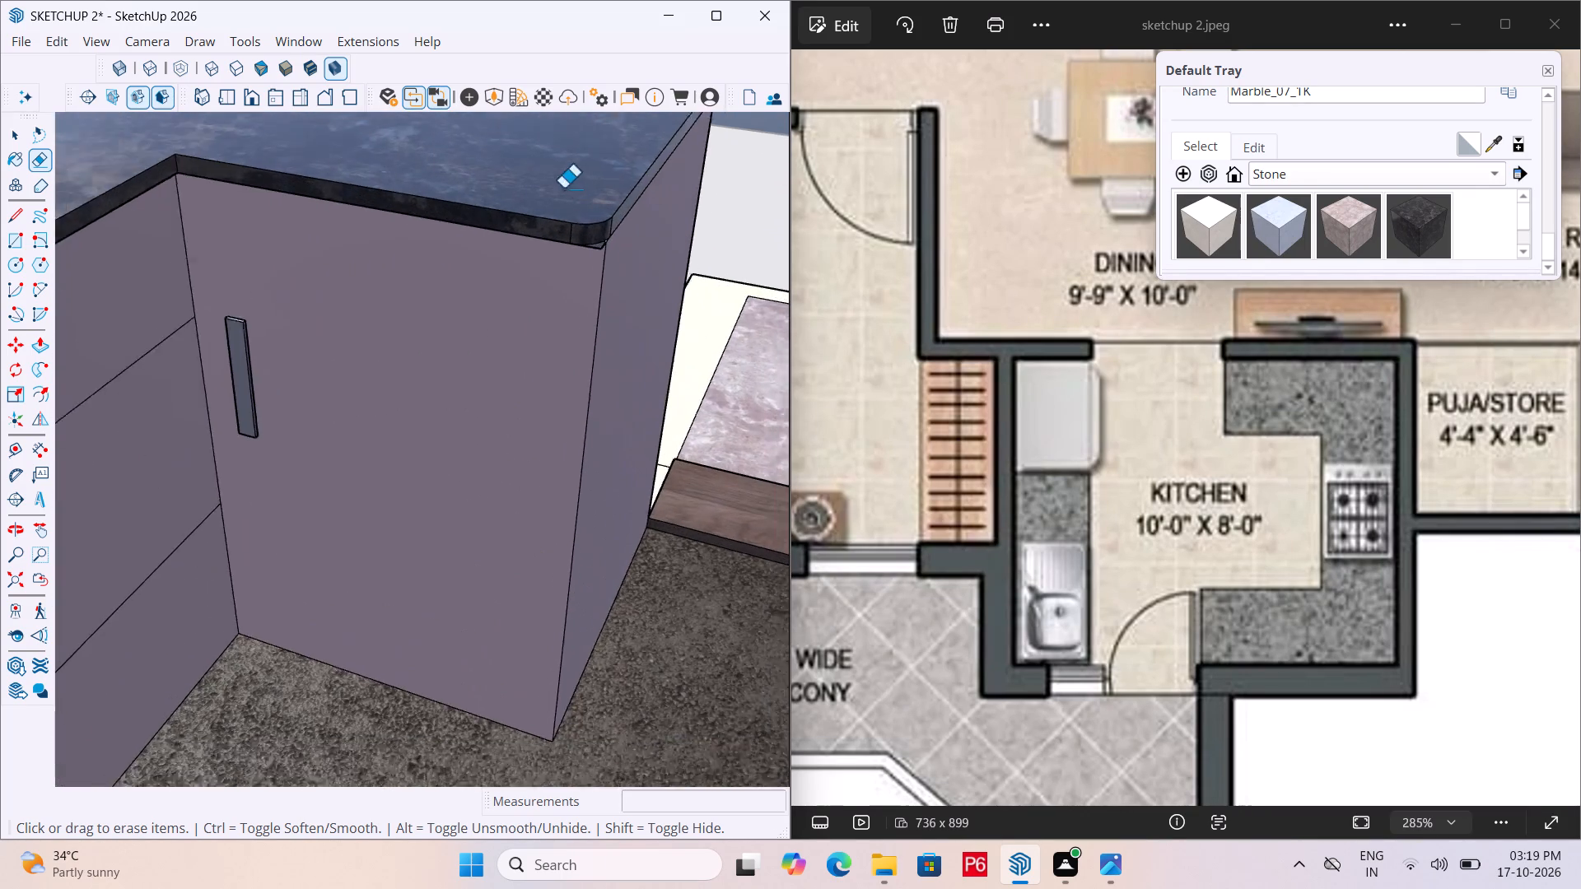
pyautogui.scroll(20, 563, 189)
pyautogui.click(609, 339)
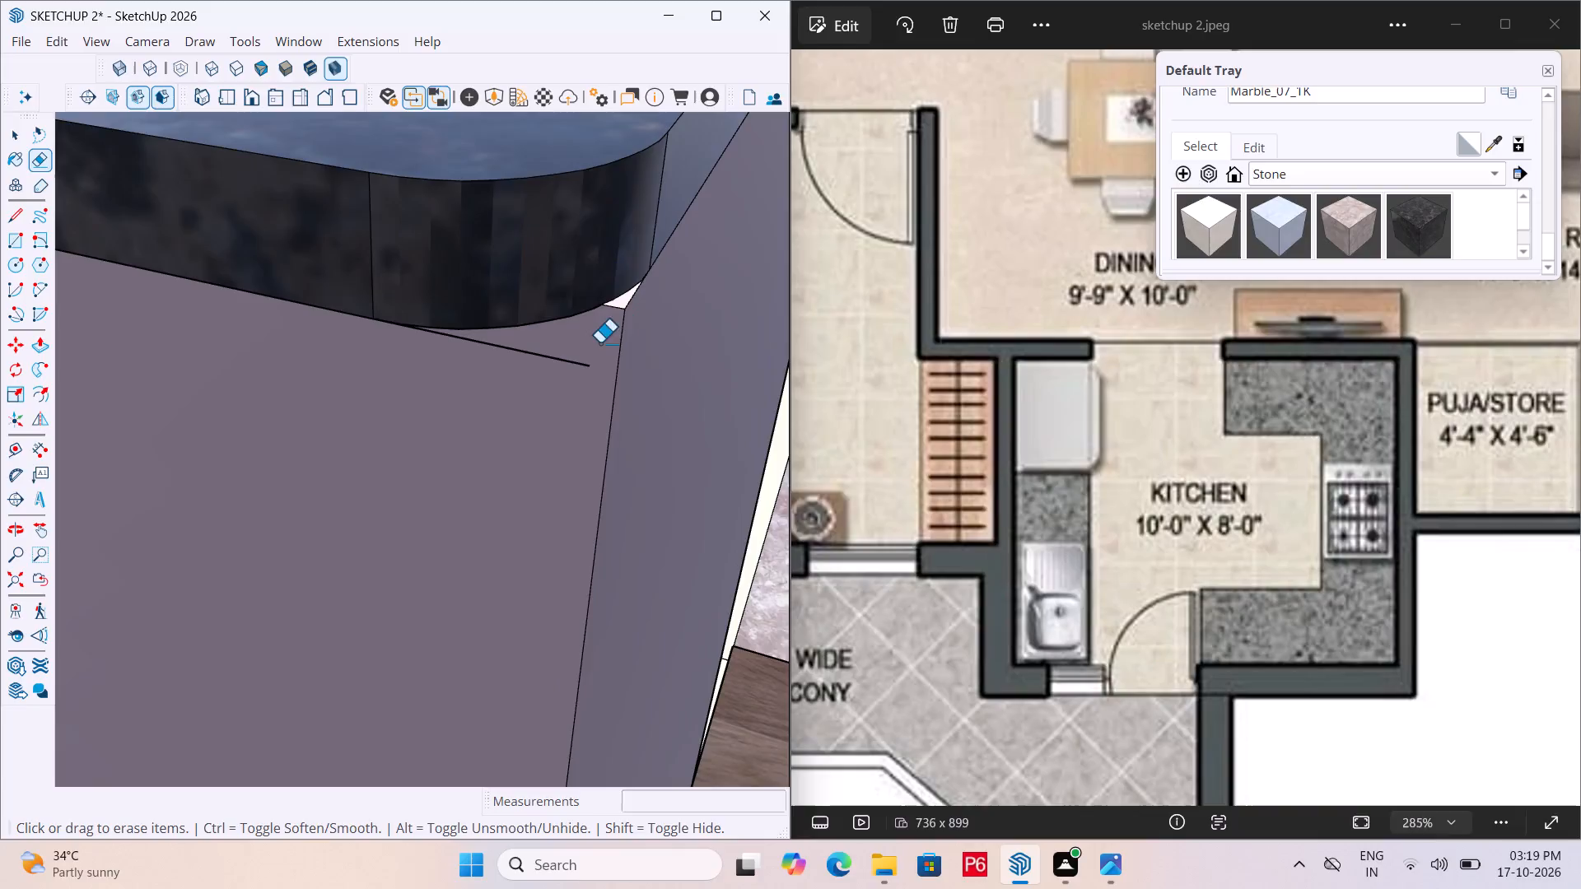
pyautogui.moveTo(567, 356); pyautogui.dragTo(561, 365)
pyautogui.scroll(-7, 530, 355)
pyautogui.scroll(-7, 609, 315)
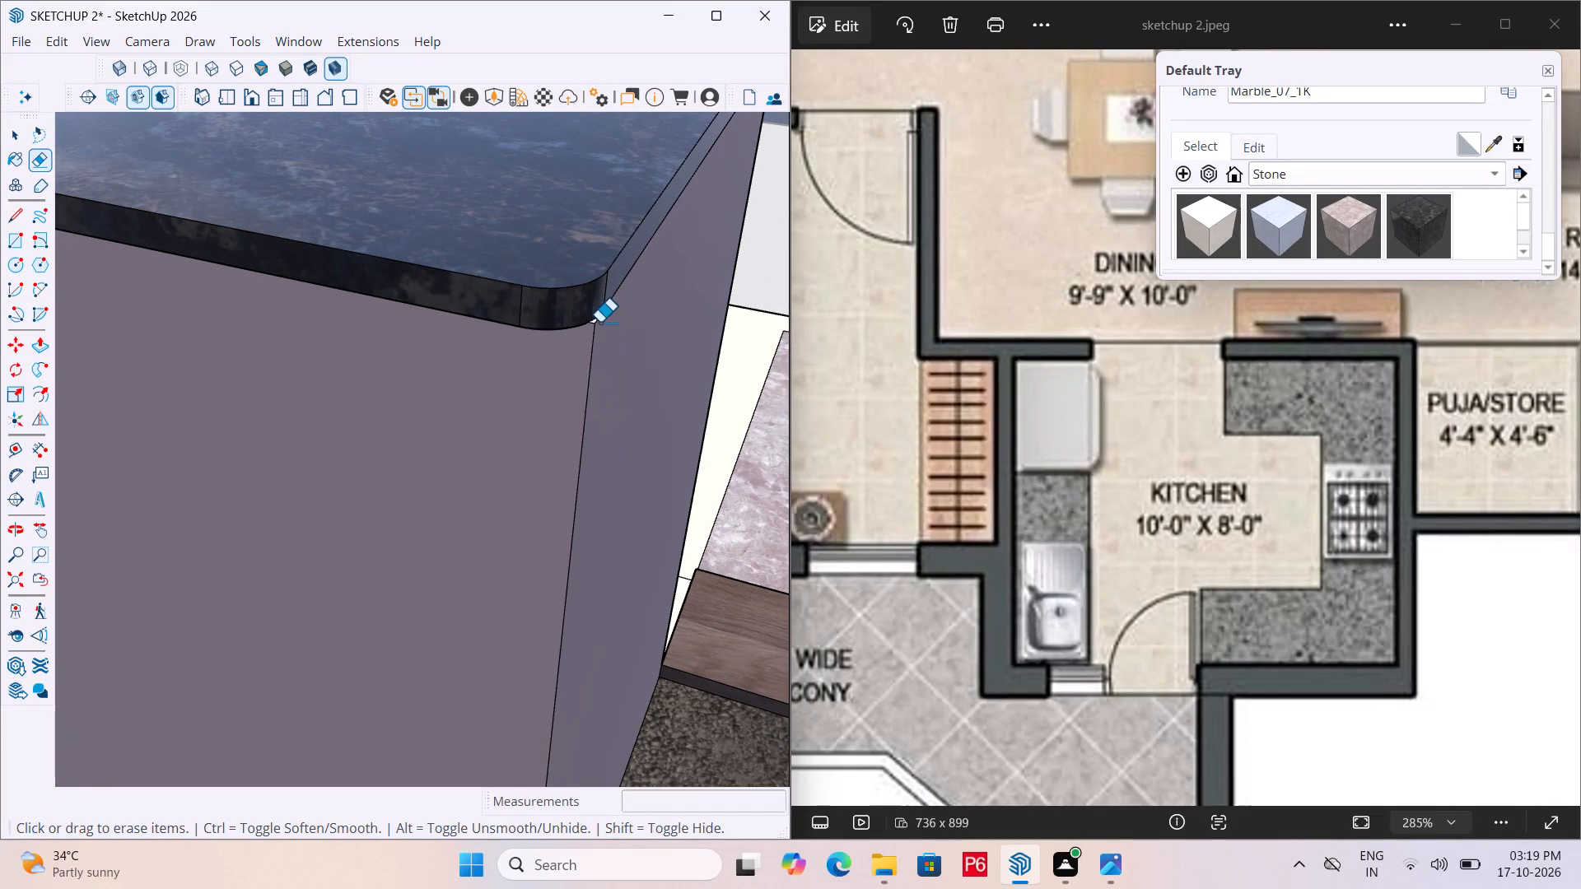
# Save the model with all rounded countertop corners.
pyautogui.hotkey('ctrl', 's')
pyautogui.hotkey('ctrl', 's')
pyautogui.hotkey('ctrl', 's')
pyautogui.hotkey('ctrl', 's')
pyautogui.hotkey('ctrl', 's')
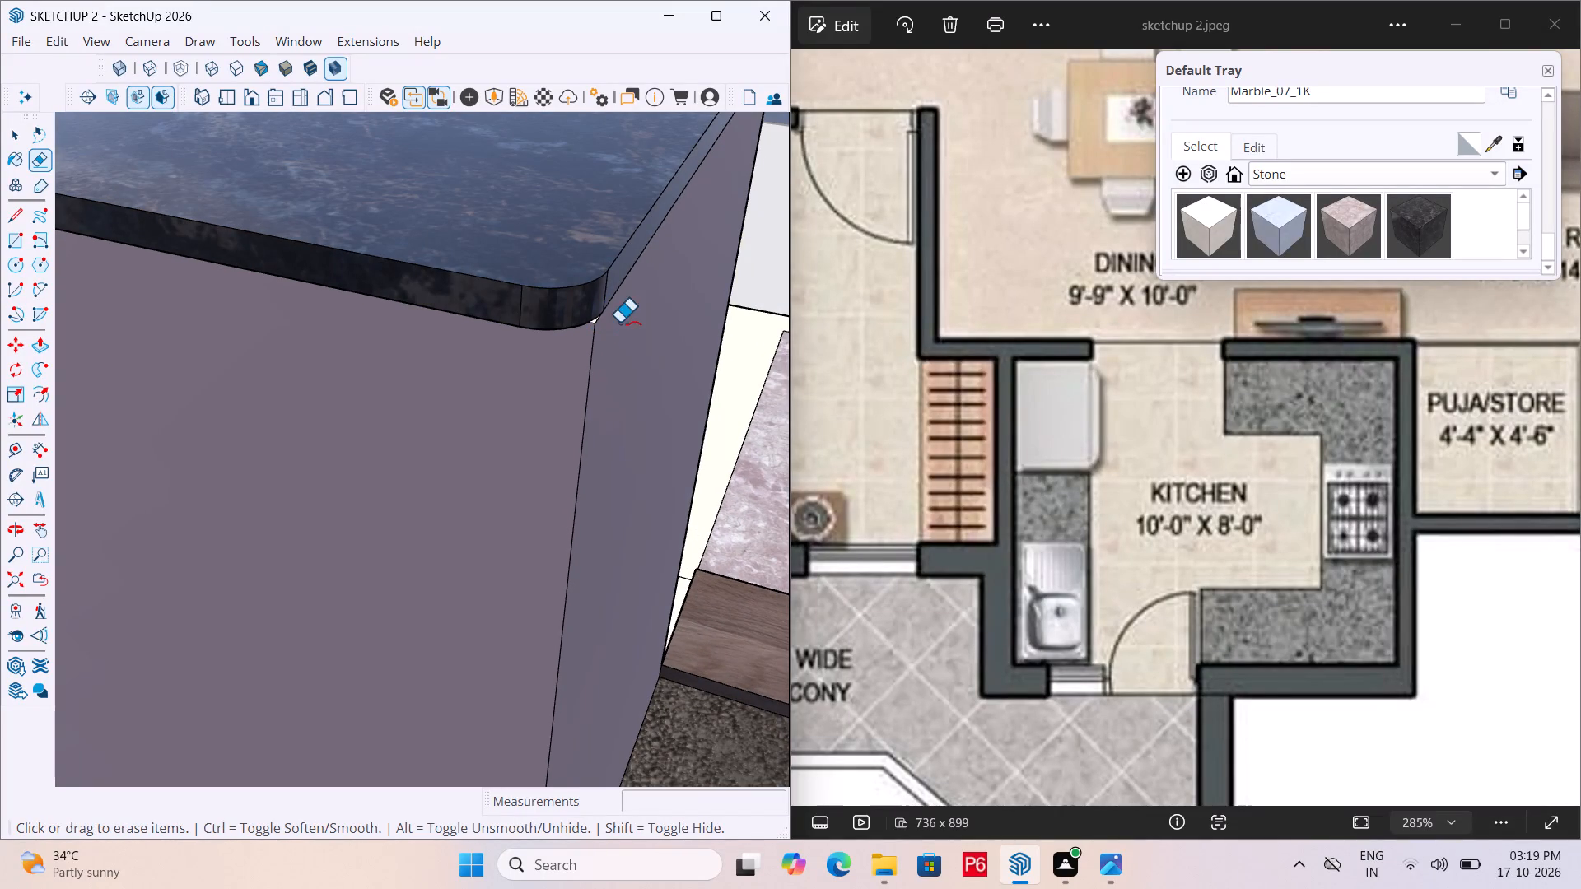
pyautogui.hotkey('ctrl', 's')
# Zoom out on the reference floor plan image and close it.
pyautogui.scroll(-4, 299, 286)
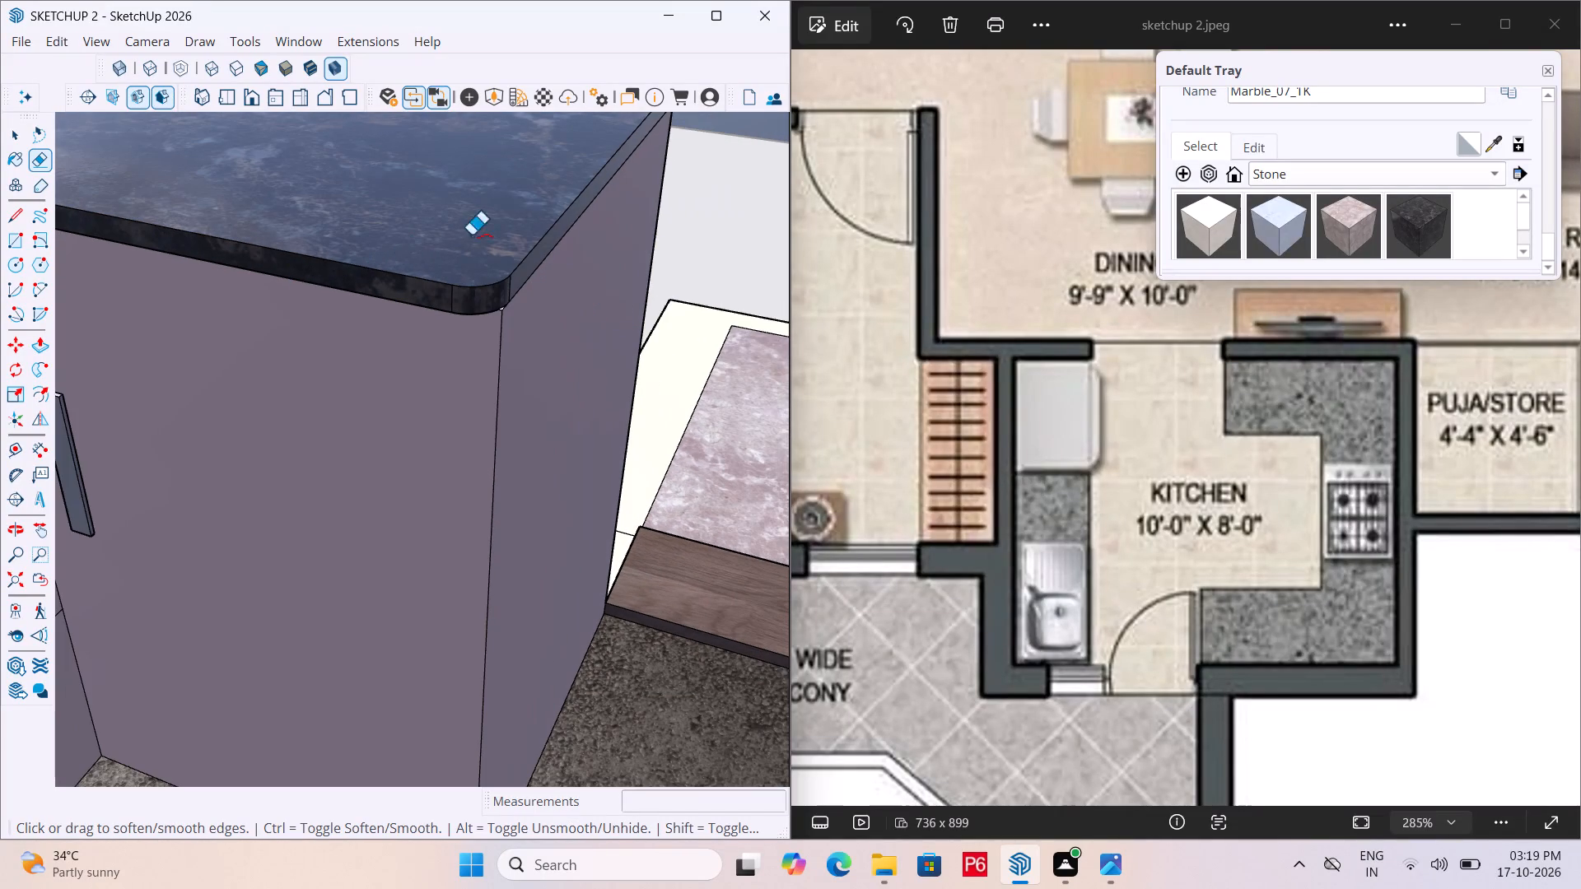
pyautogui.scroll(-2, 1046, 469)
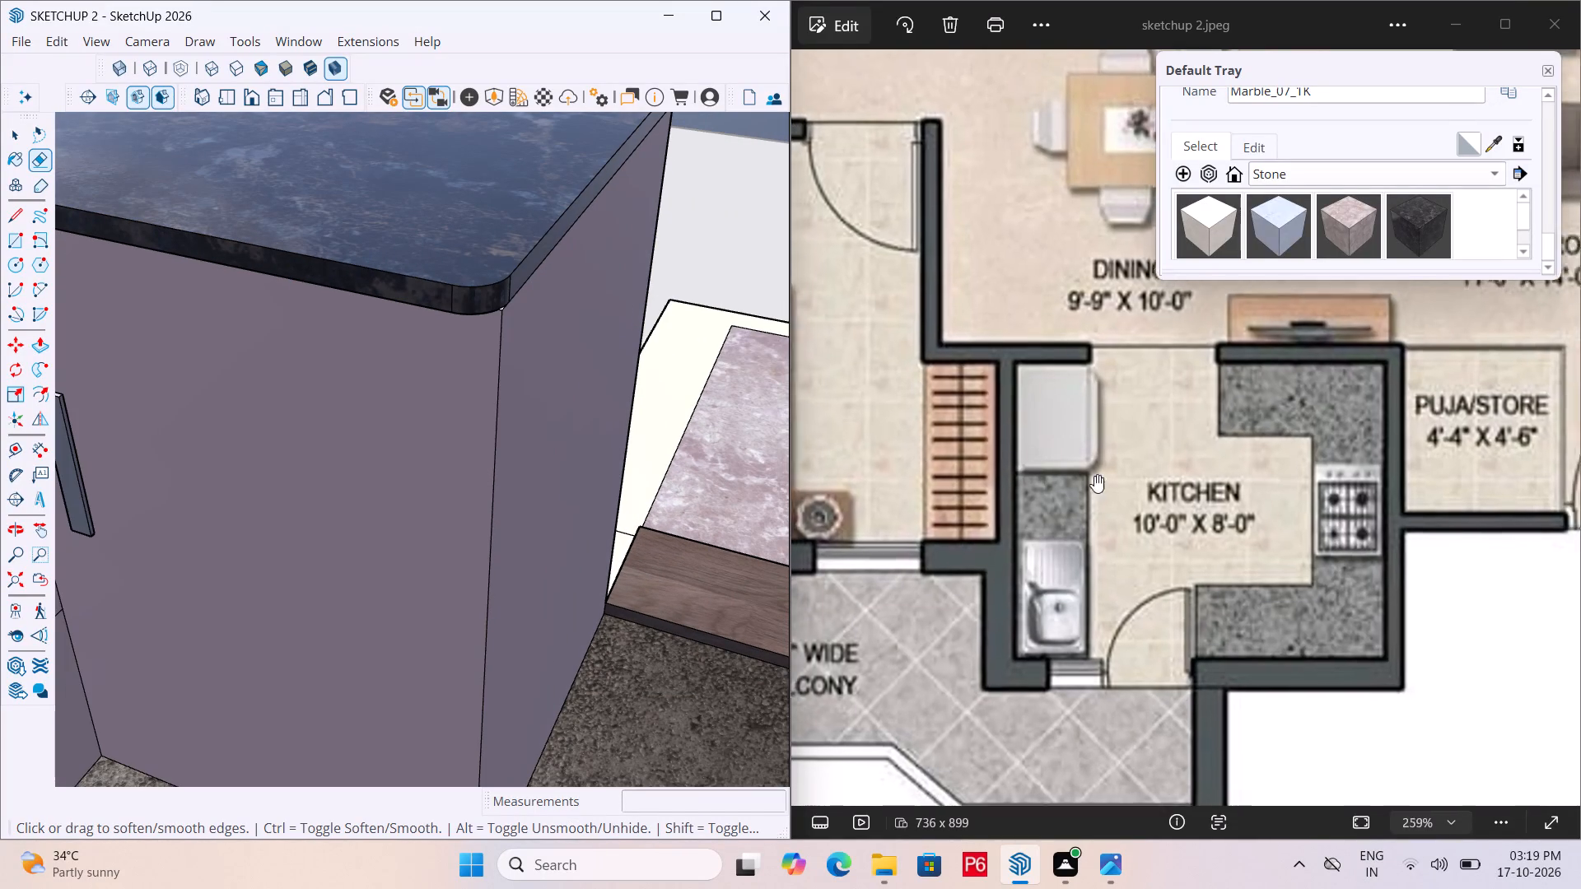
pyautogui.scroll(-6, 1094, 475)
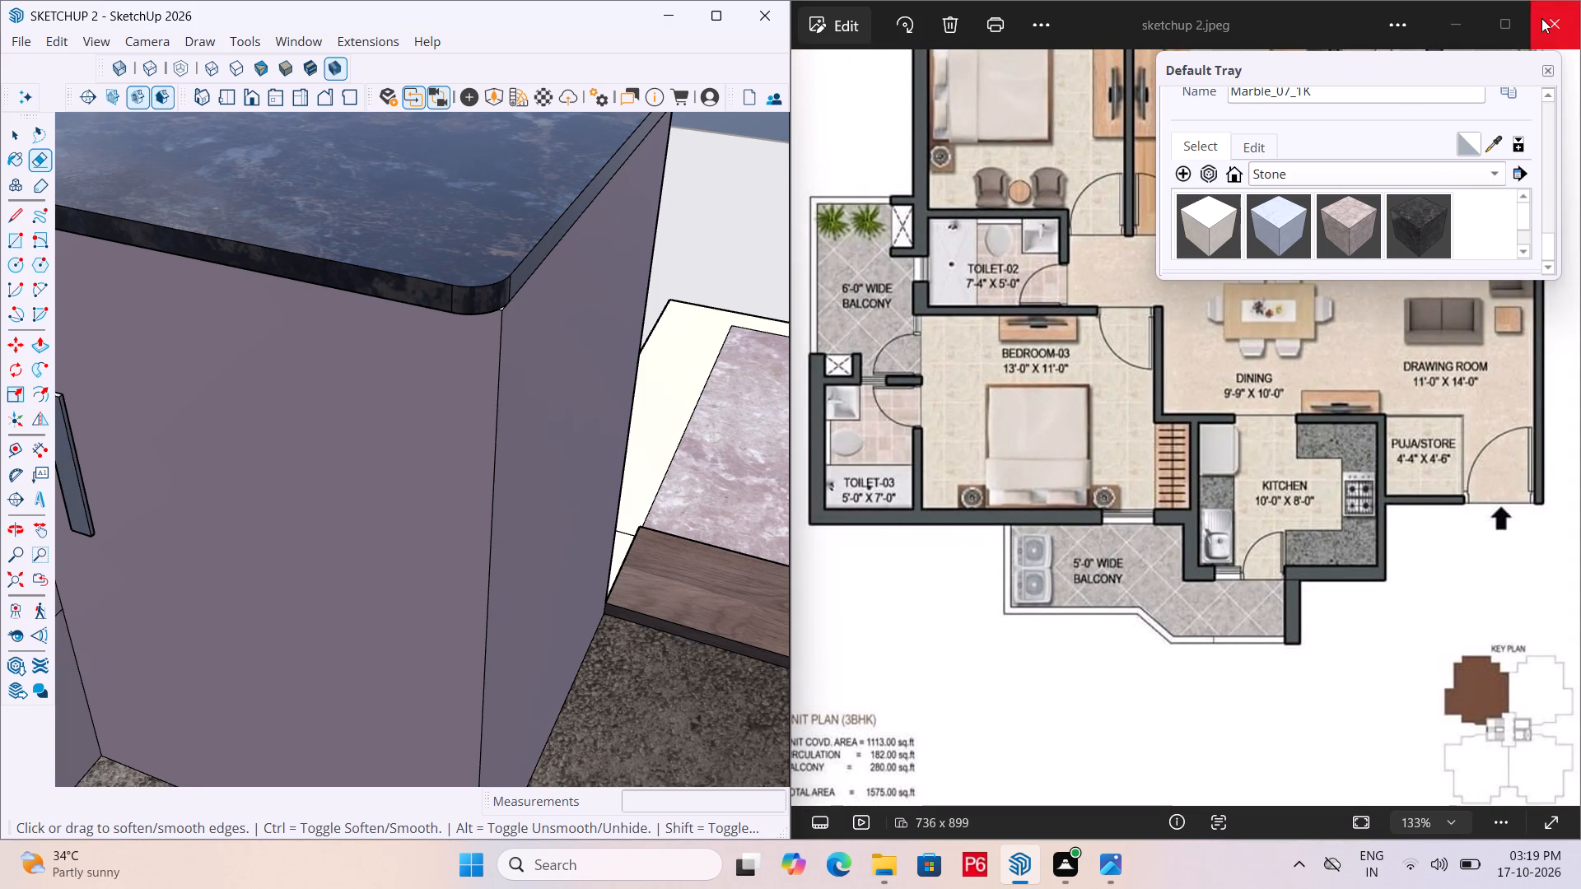
pyautogui.click(1541, 18)
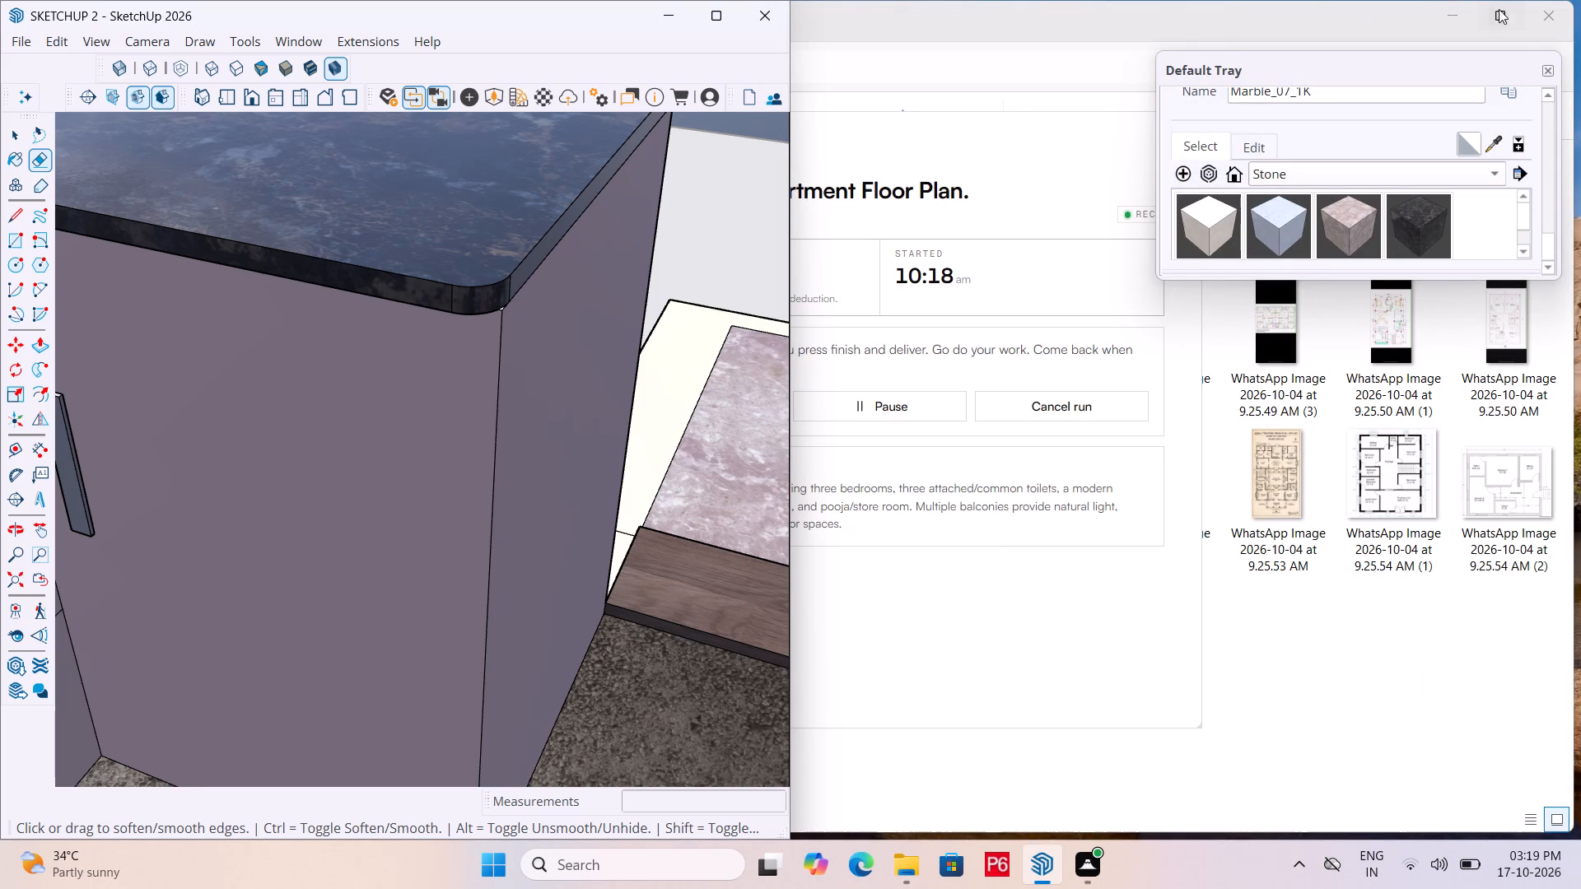
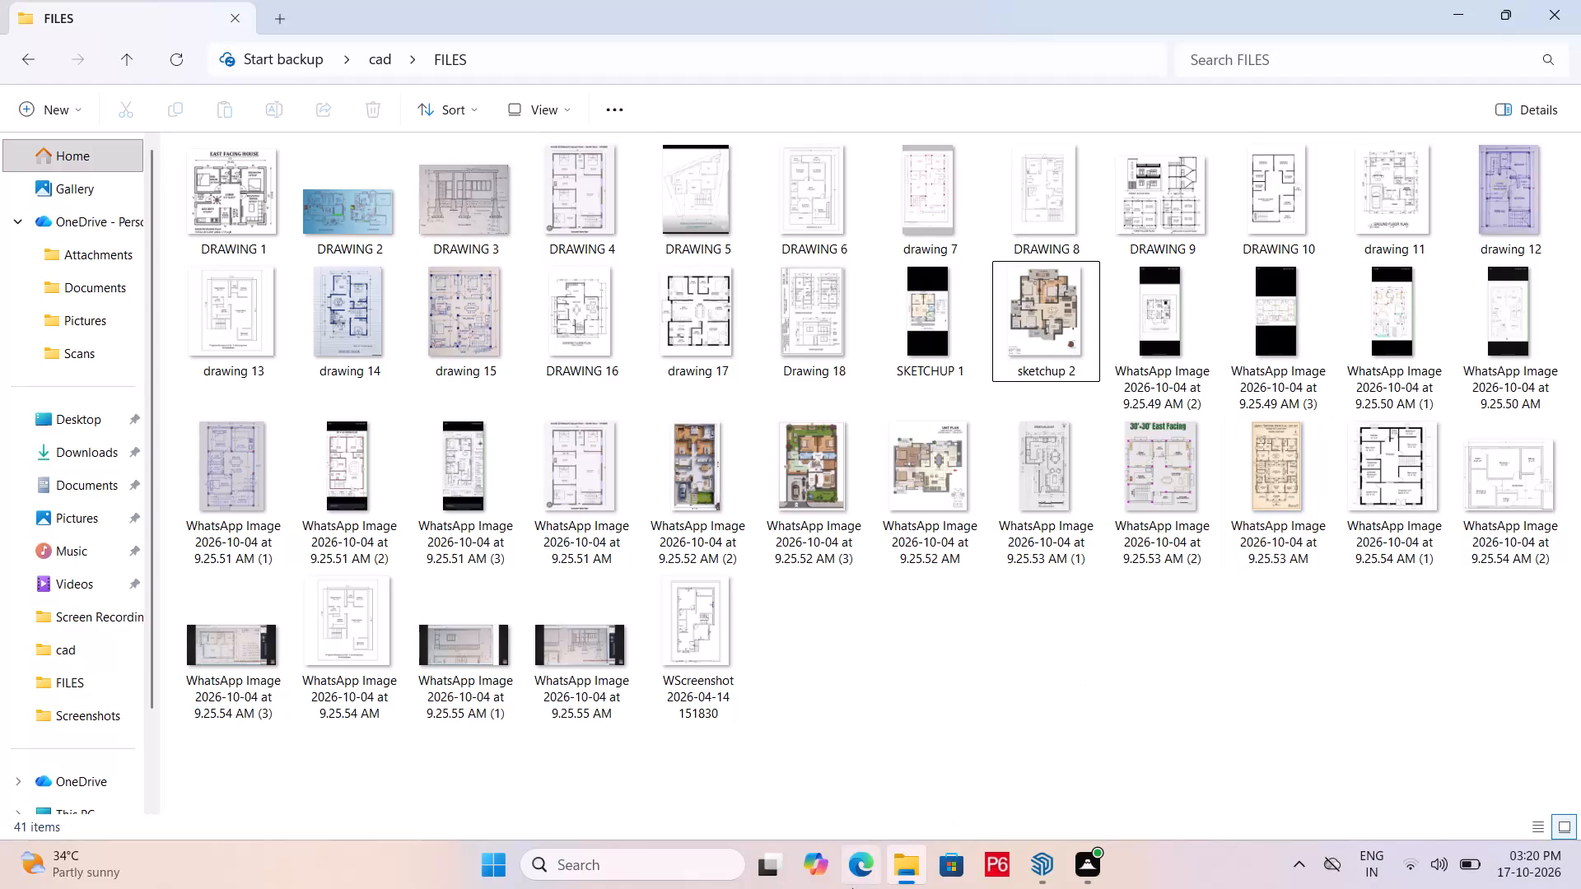
# Switch to SketchUp, maximize its window and save the SKETCHUP 2 model.
pyautogui.click(1032, 867)
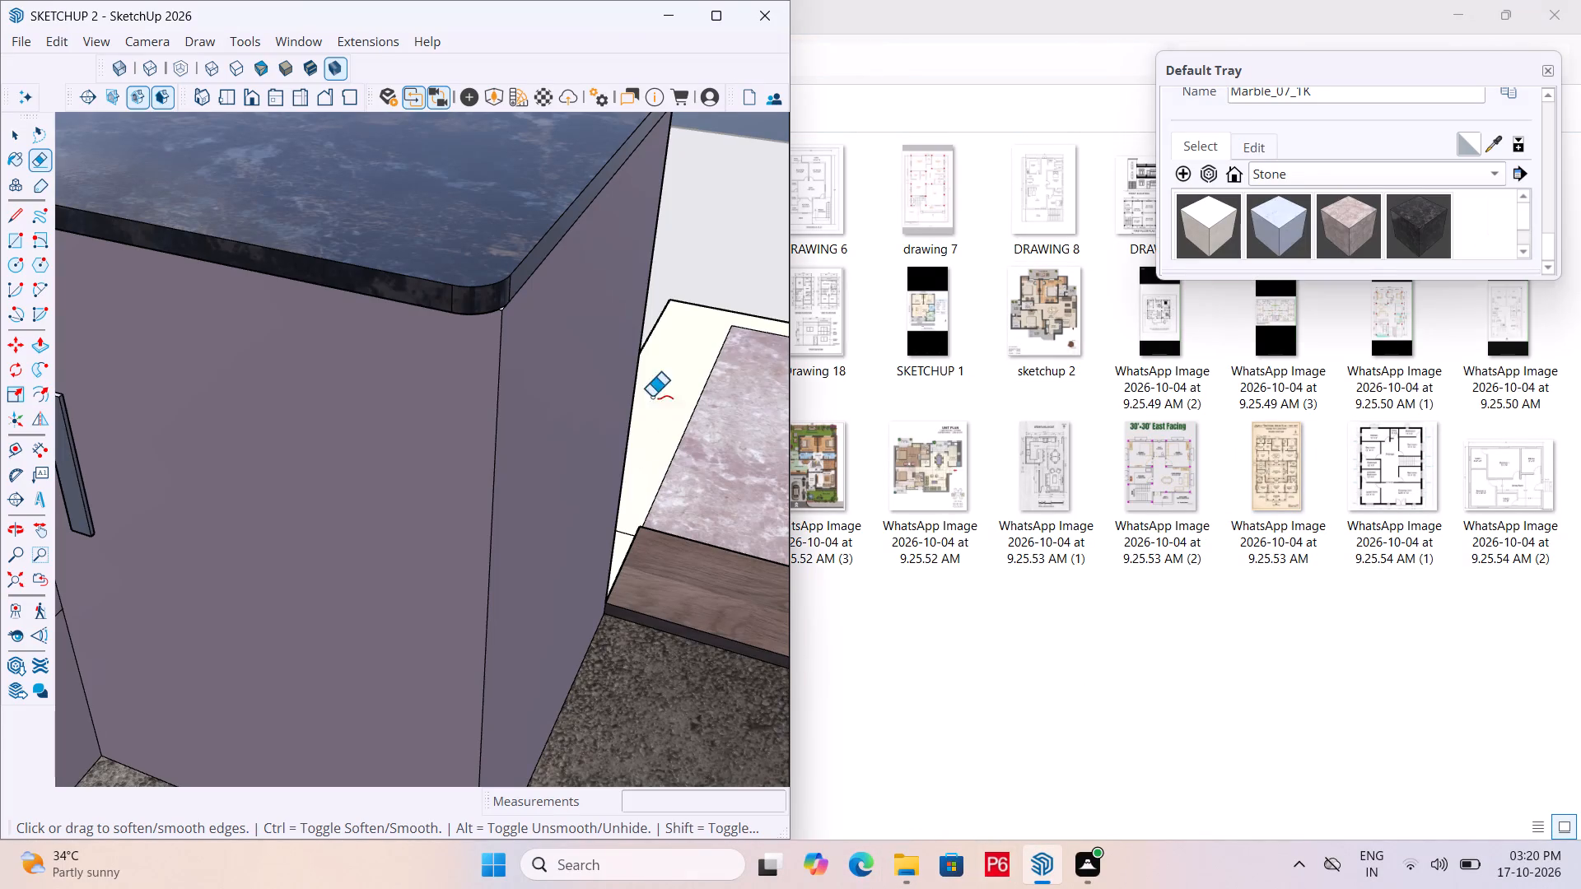
pyautogui.click(702, 24)
pyautogui.scroll(-6, 625, 395)
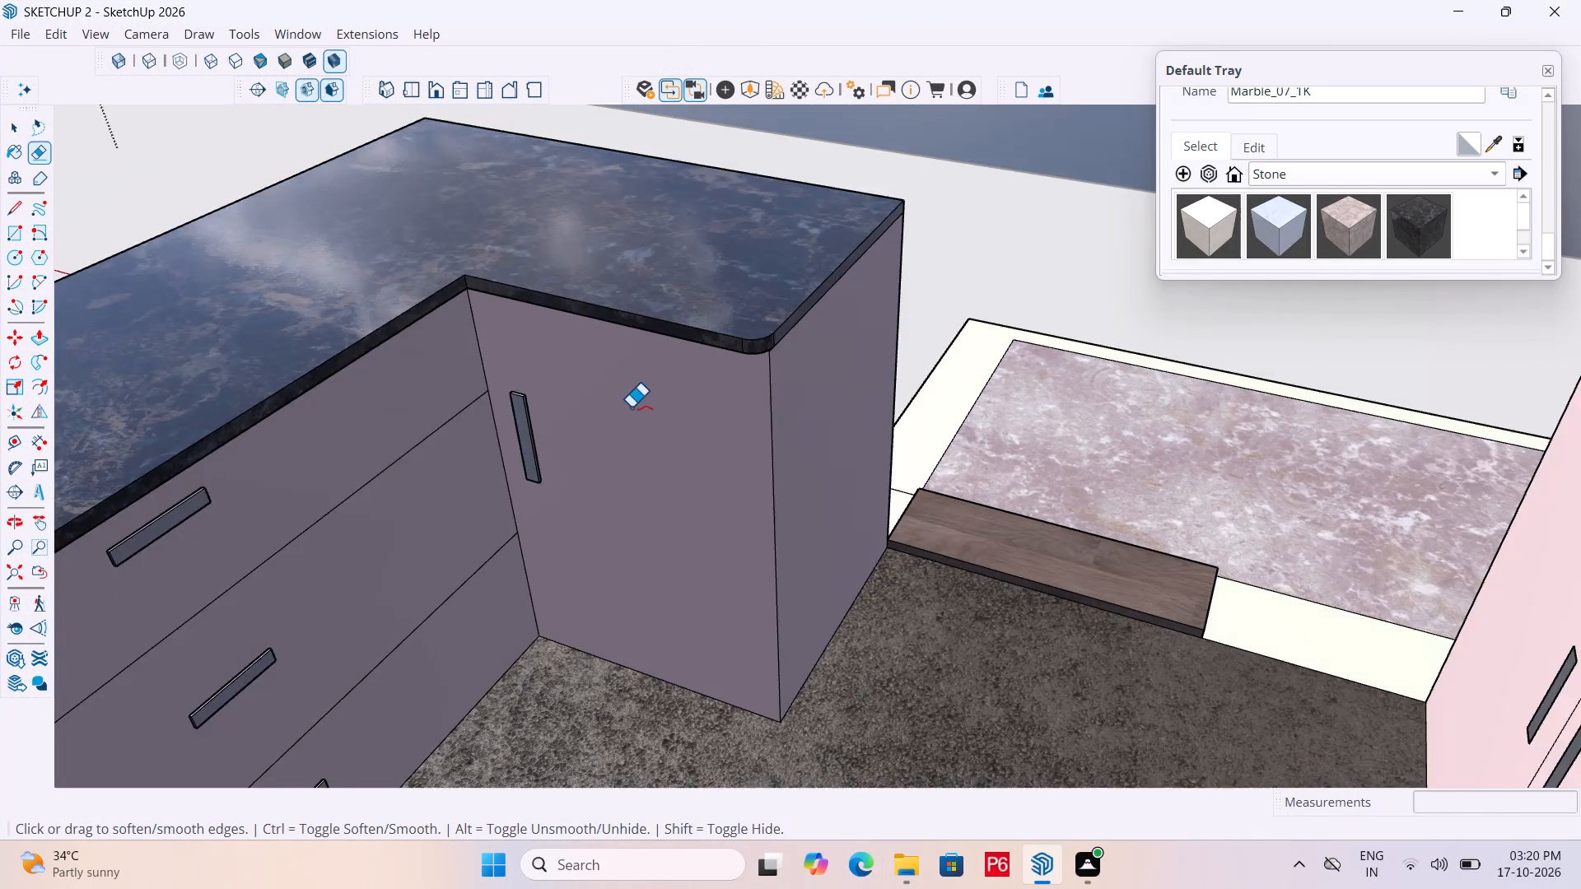
pyautogui.scroll(-8, 855, 347)
pyautogui.hotkey('ctrl', 's')
pyautogui.hotkey('ctrl', 's')
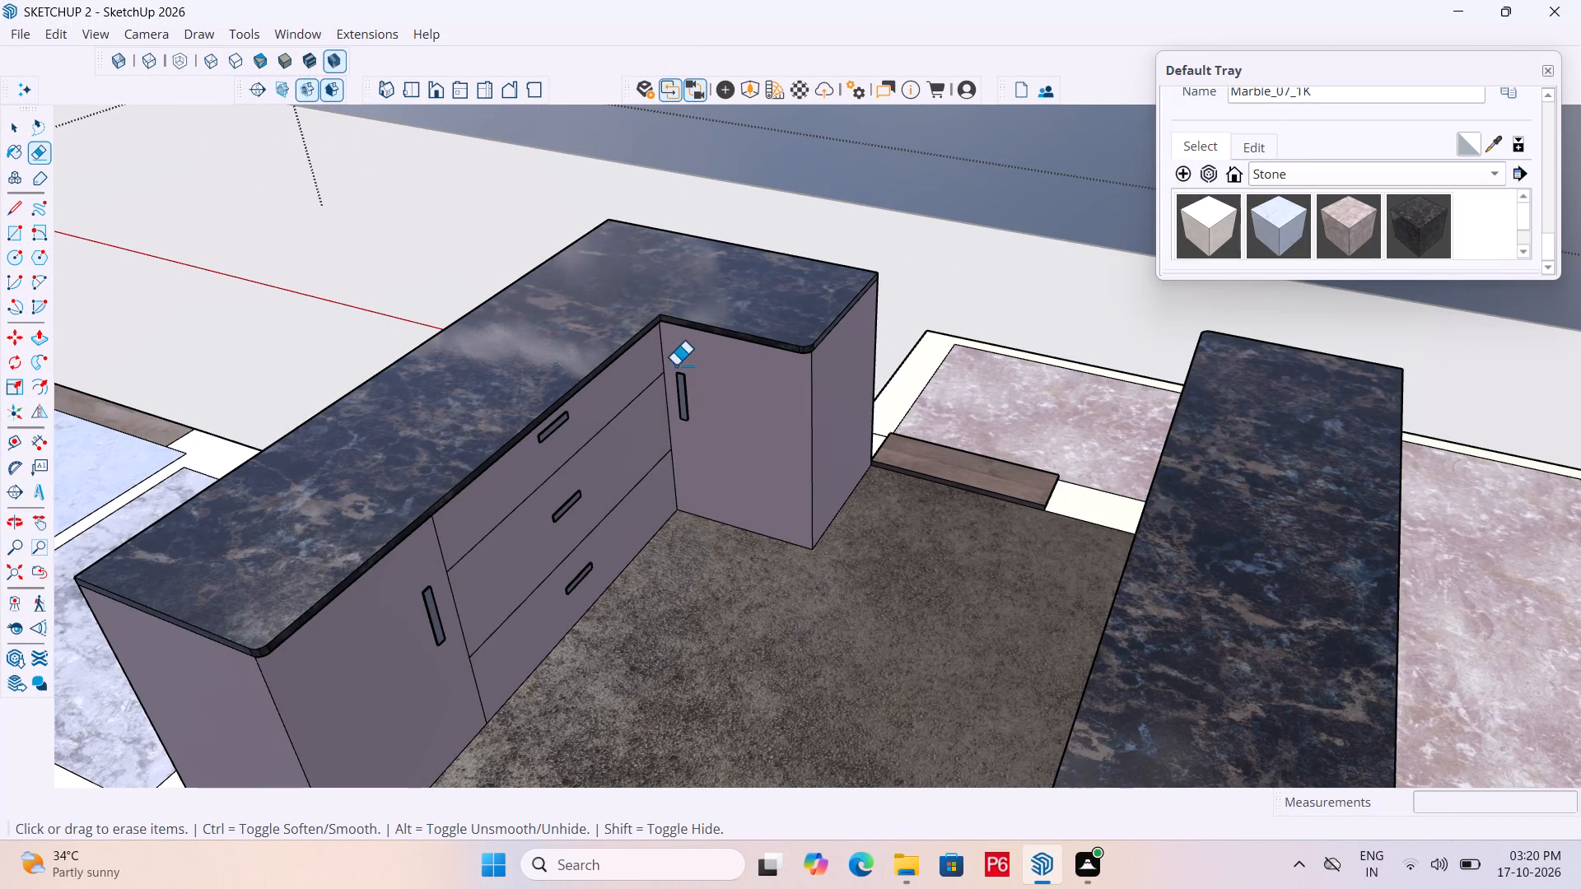
# Examine the kitchen counters and the furnished floor plan from several sides.
pyautogui.scroll(-12, 697, 328)
pyautogui.moveTo(1000, 402); pyautogui.dragTo(641, 370, button='middle')
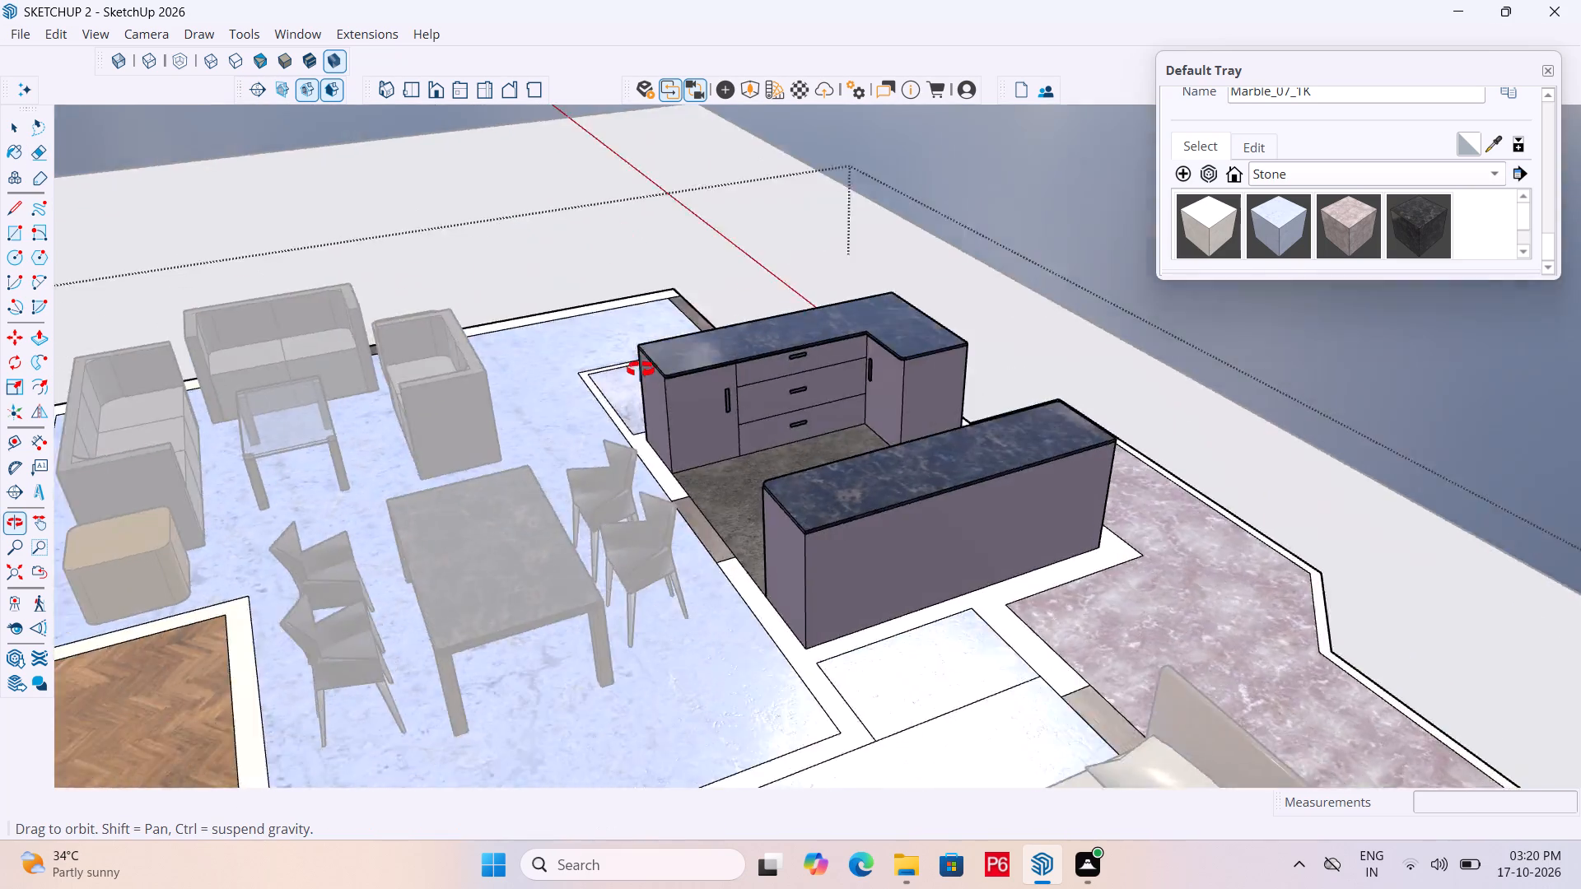
pyautogui.moveTo(641, 370); pyautogui.dragTo(0, 351, button='middle')
pyautogui.scroll(-7, 459, 384)
pyautogui.moveTo(798, 439); pyautogui.dragTo(404, 504, button='middle')
pyautogui.scroll(5, 515, 363)
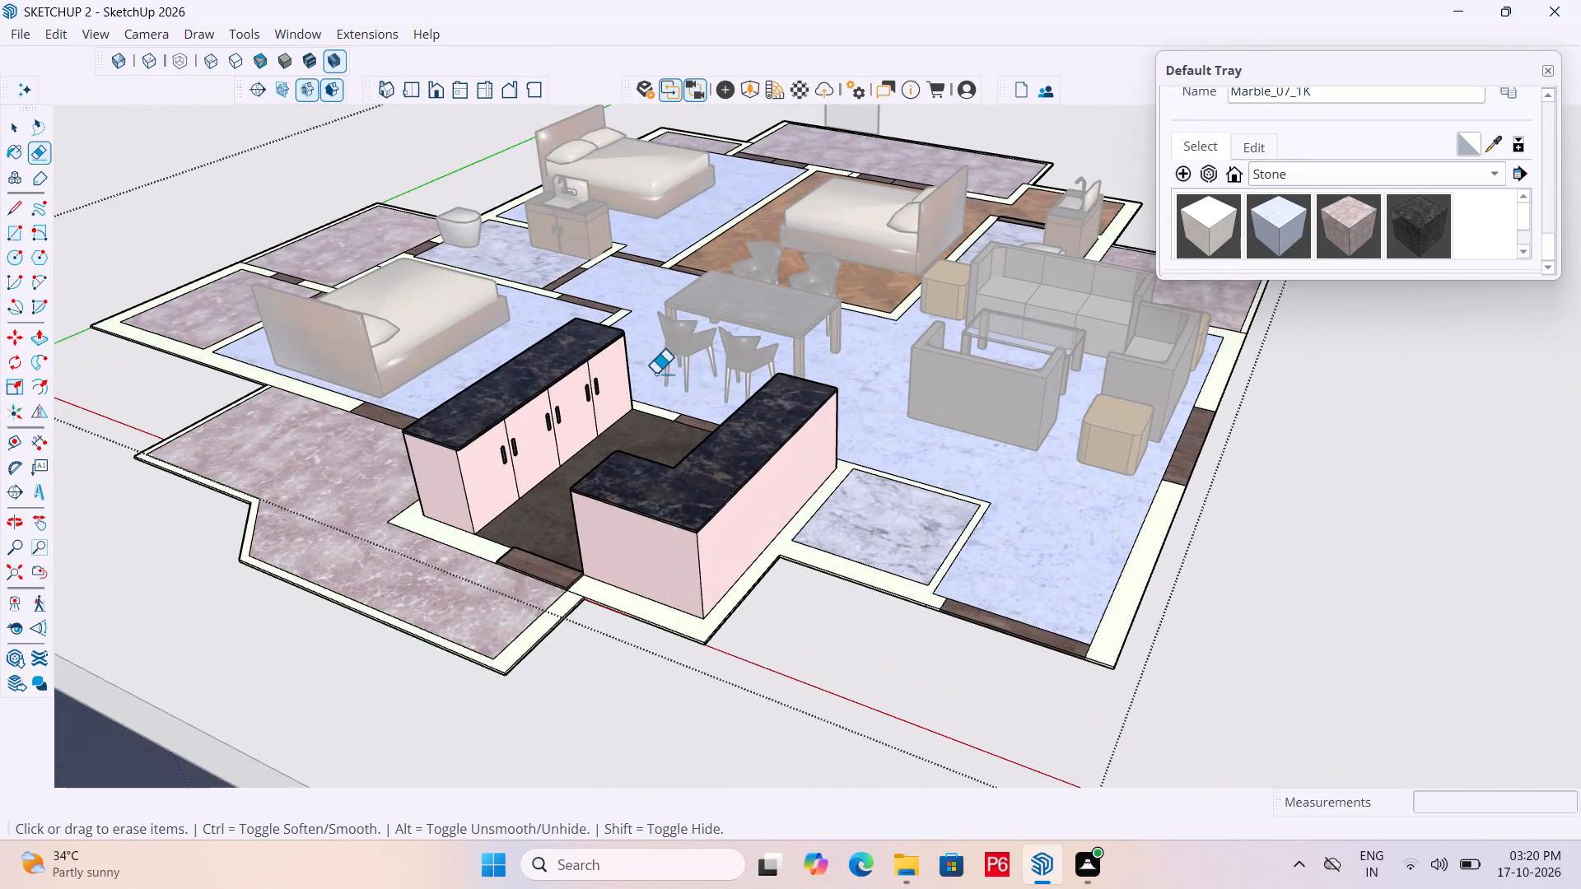
pyautogui.scroll(-5, 479, 338)
pyautogui.scroll(-1, 313, 342)
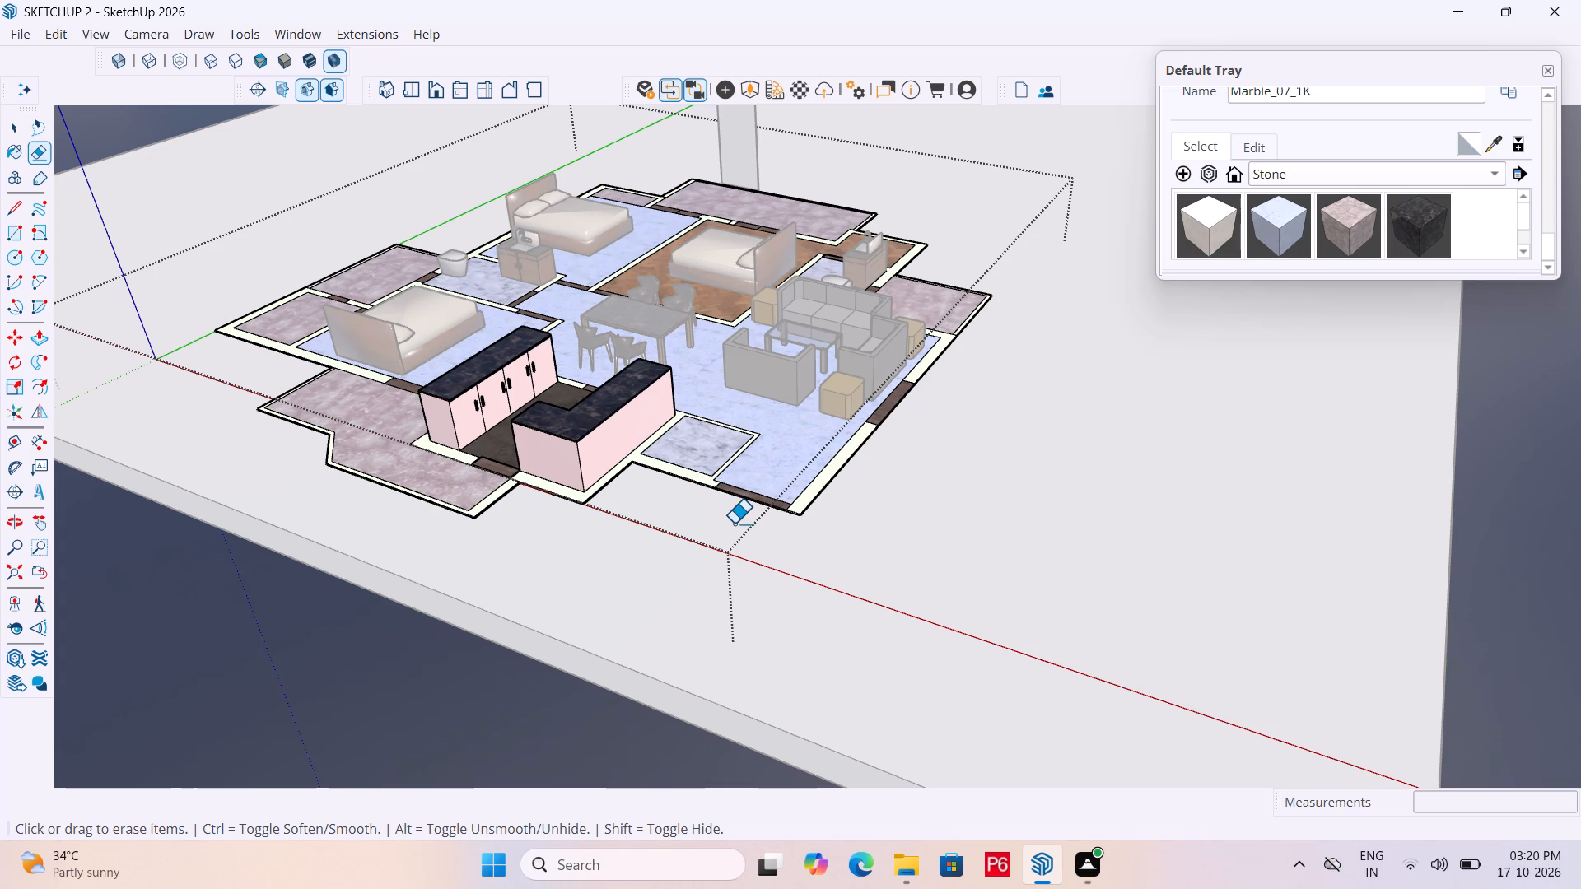
pyautogui.moveTo(562, 501); pyautogui.dragTo(381, 500, button='middle')
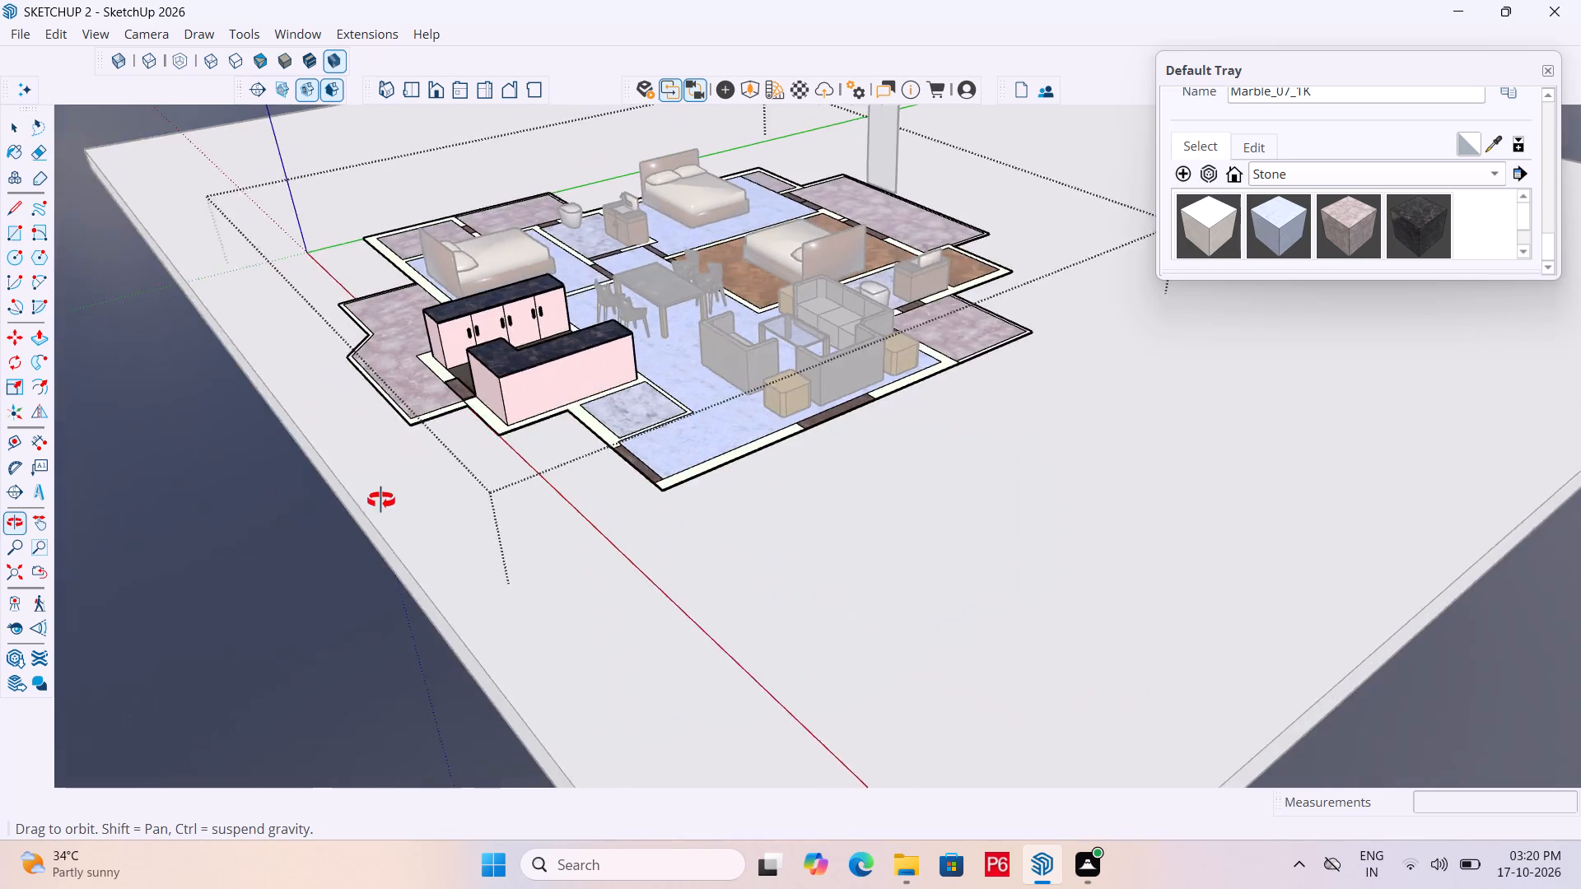
pyautogui.moveTo(381, 500); pyautogui.dragTo(1284, 450, button='middle')
pyautogui.scroll(-1, 788, 384)
pyautogui.moveTo(524, 448); pyautogui.dragTo(0, 534, button='middle')
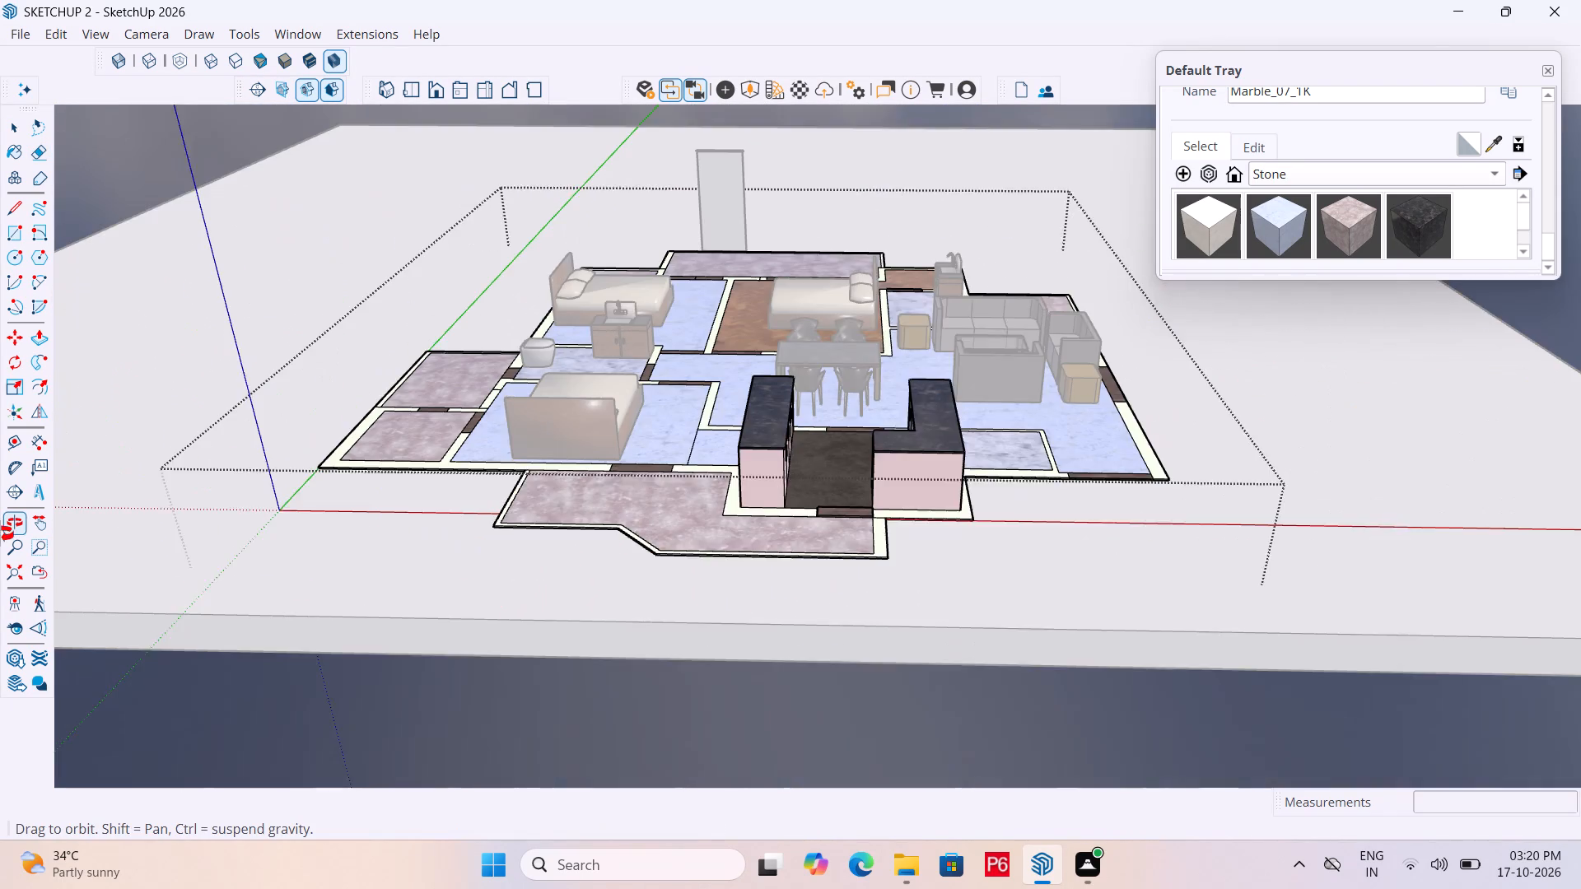
pyautogui.moveTo(0, 534); pyautogui.dragTo(0, 542, button='middle')
pyautogui.moveTo(1555, 532); pyautogui.dragTo(1125, 568, button='middle')
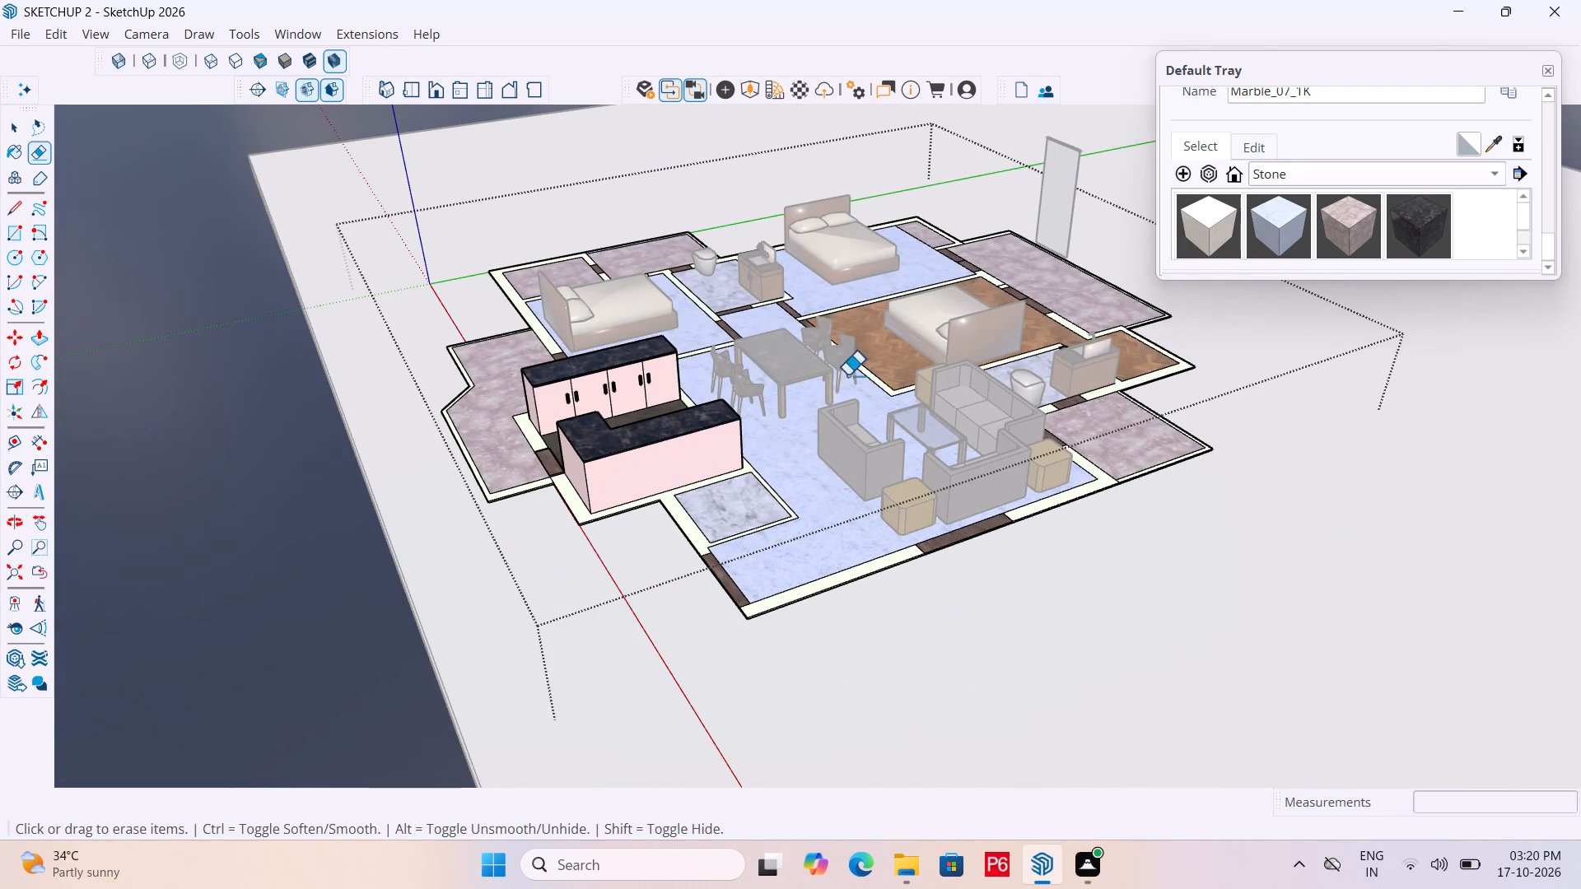
# Exit editing of the kitchen counter group.
pyautogui.press('space')
pyautogui.click(208, 447)
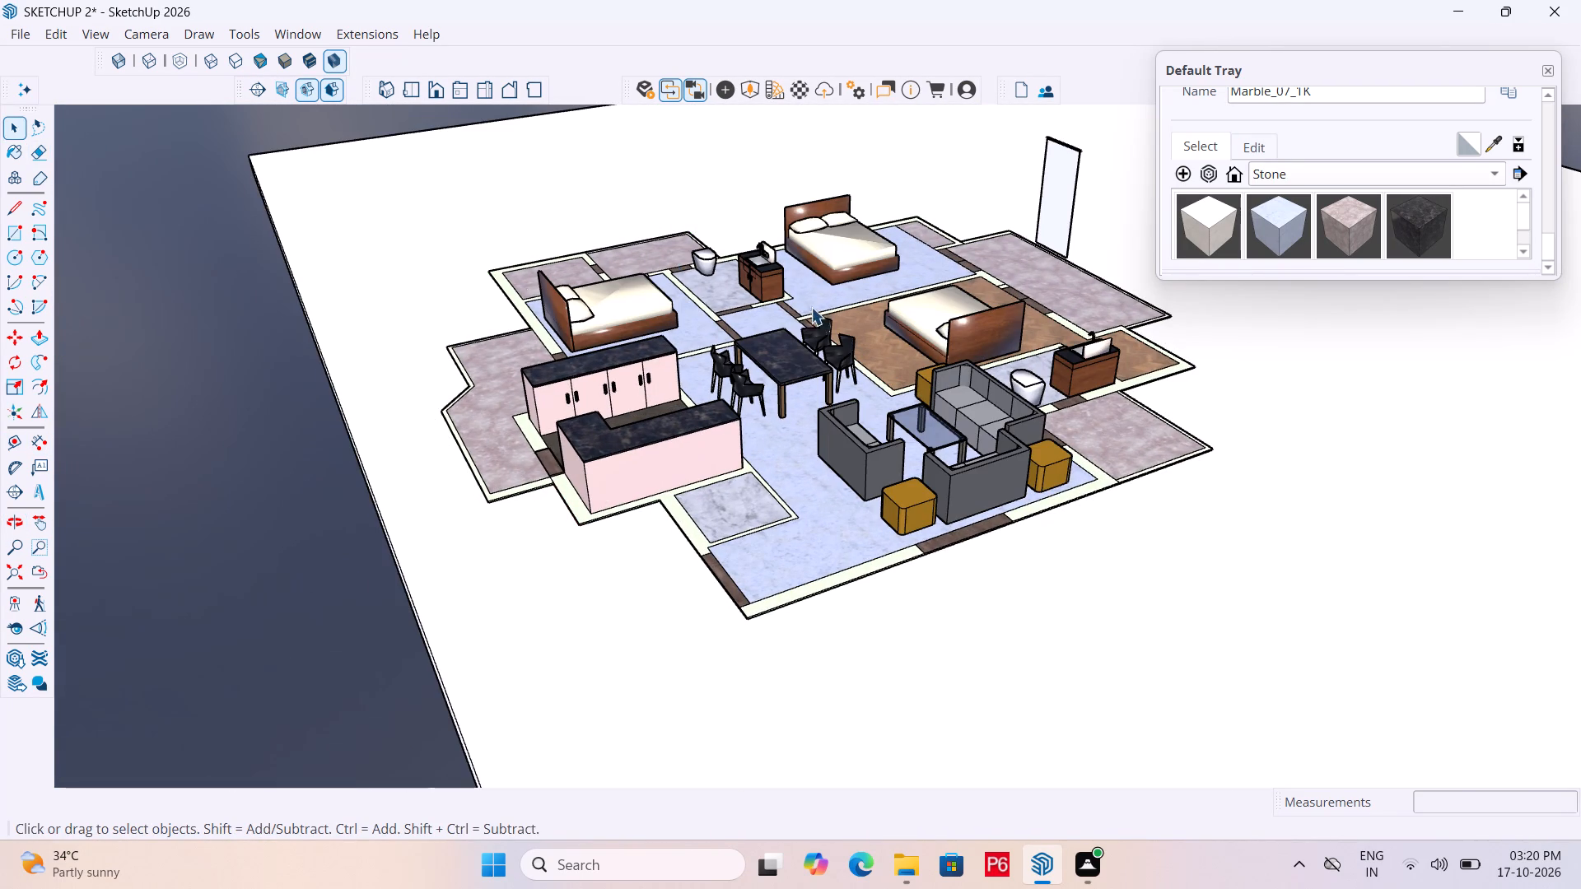
# Move the freestanding door panel by its bottom corner to the wall-side corner of the wood threshold between the blue-floored bedroom and the balcony.
pyautogui.moveTo(815, 314); pyautogui.dragTo(1140, 357, button='middle')
pyautogui.moveTo(767, 185); pyautogui.dragTo(896, 195, button='middle')
pyautogui.scroll(-4, 683, 426)
pyautogui.scroll(5, 696, 209)
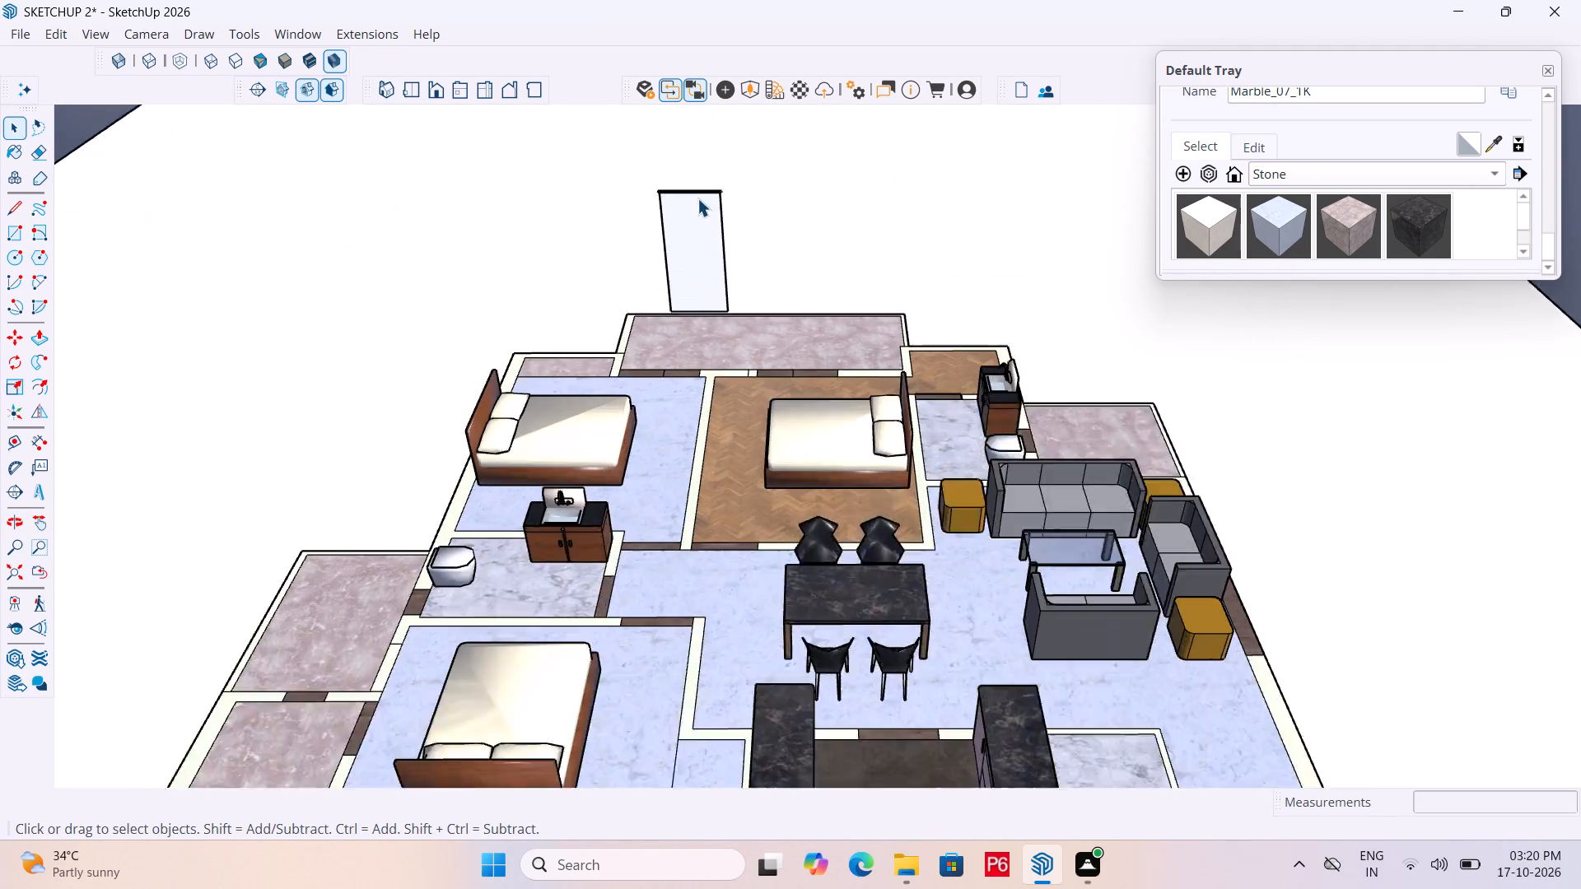
pyautogui.scroll(8, 697, 198)
pyautogui.click(730, 194)
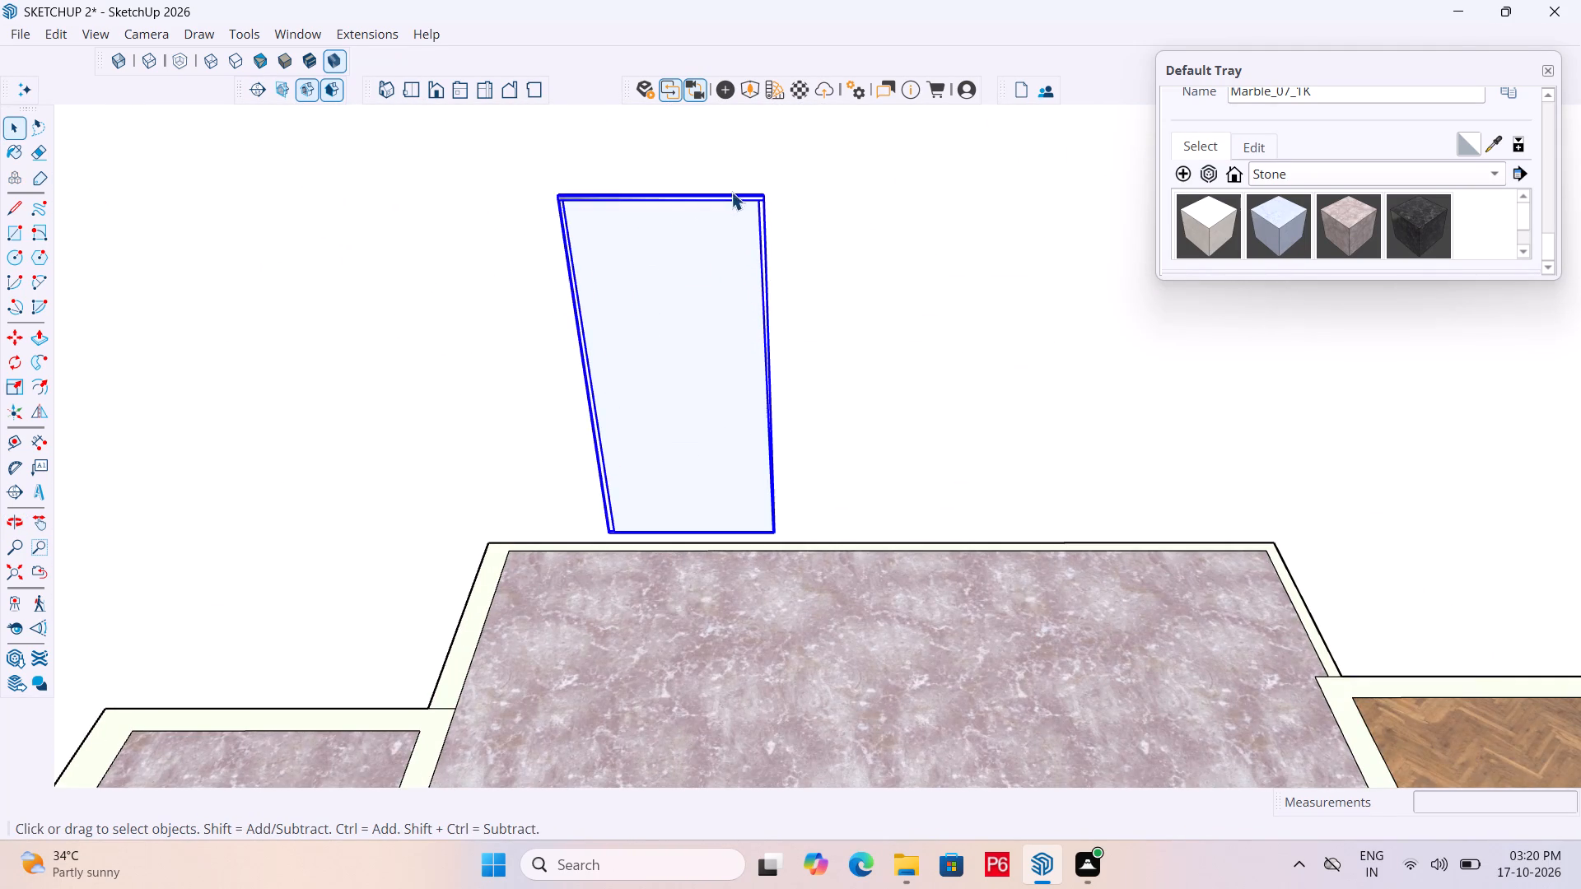
pyautogui.scroll(-6, 753, 170)
pyautogui.scroll(7, 697, 286)
pyautogui.scroll(5, 827, 346)
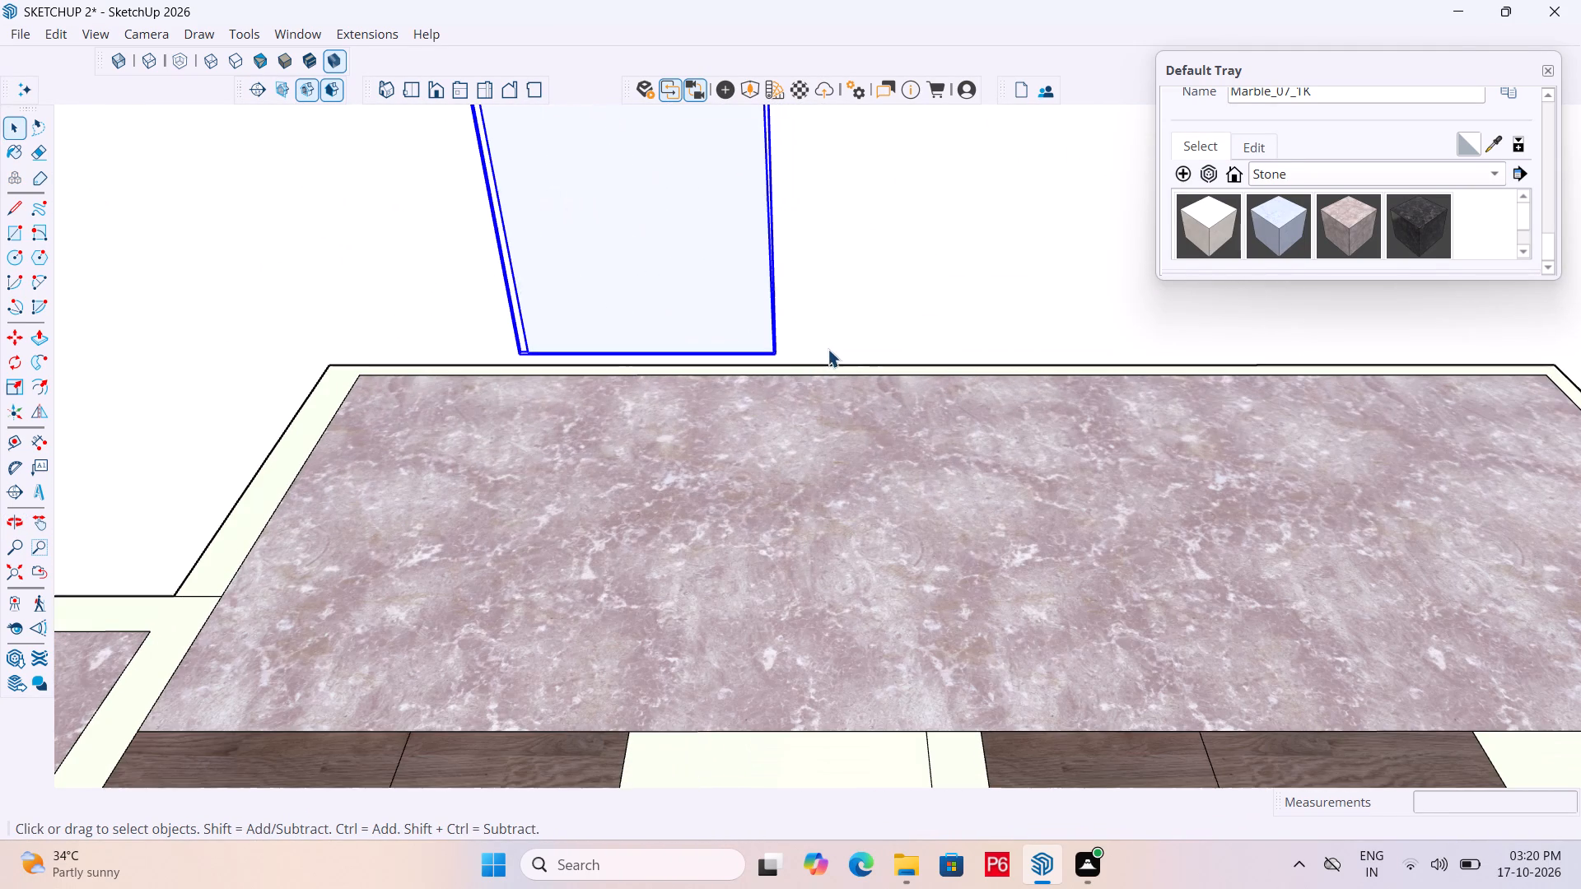
pyautogui.press('m')
pyautogui.scroll(6, 797, 370)
pyautogui.moveTo(787, 363); pyautogui.dragTo(283, 345, button='middle')
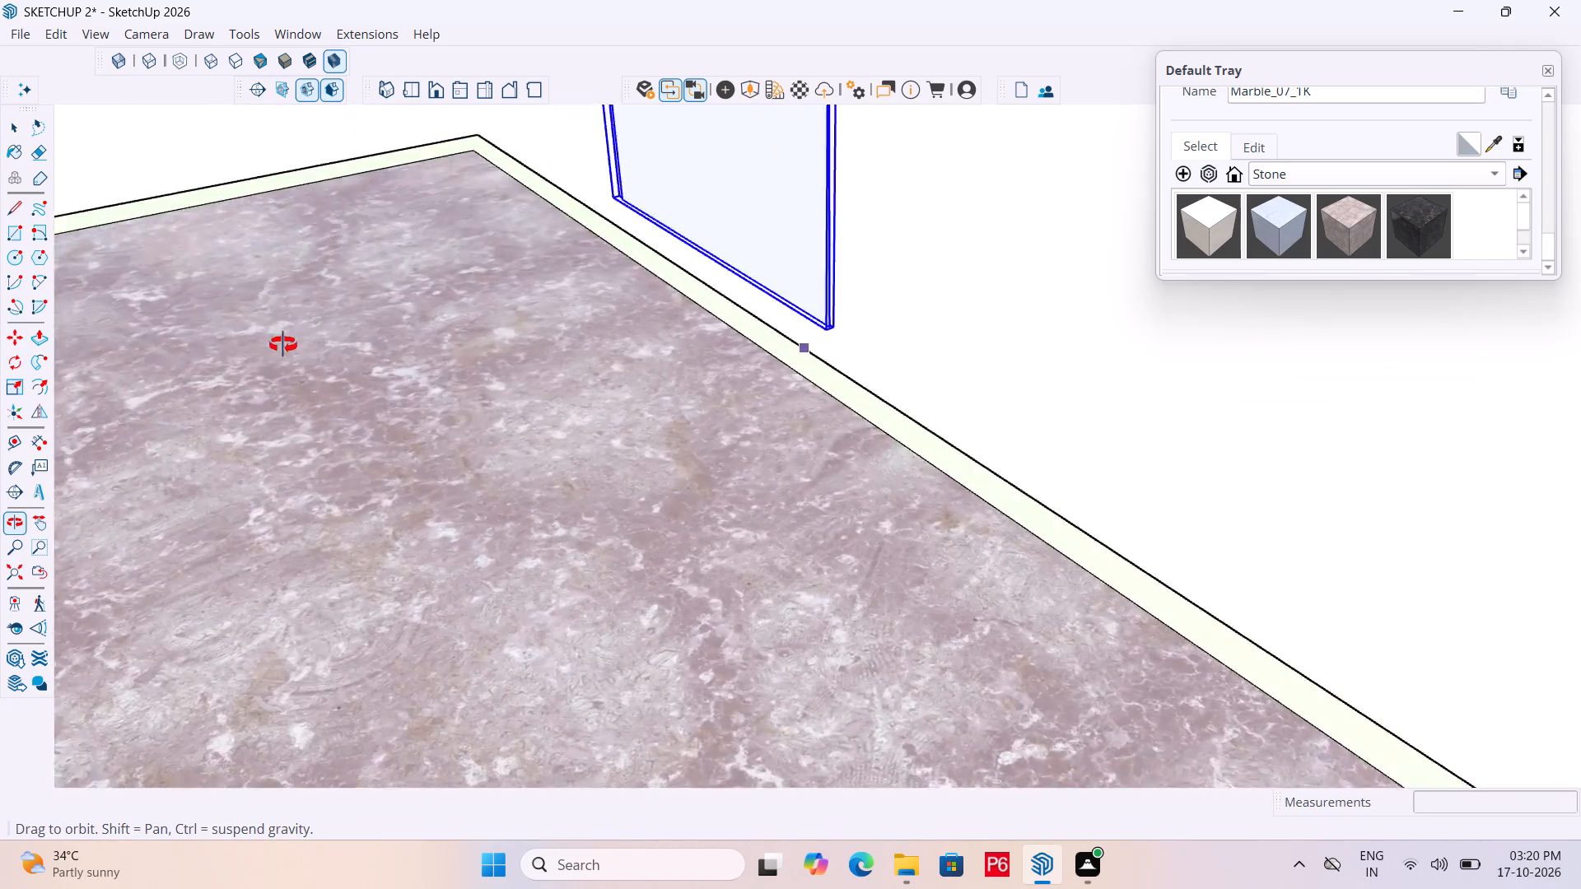
pyautogui.moveTo(283, 345); pyautogui.dragTo(224, 341, button='middle')
pyautogui.scroll(6, 859, 315)
pyautogui.scroll(4, 833, 384)
pyautogui.click(860, 339)
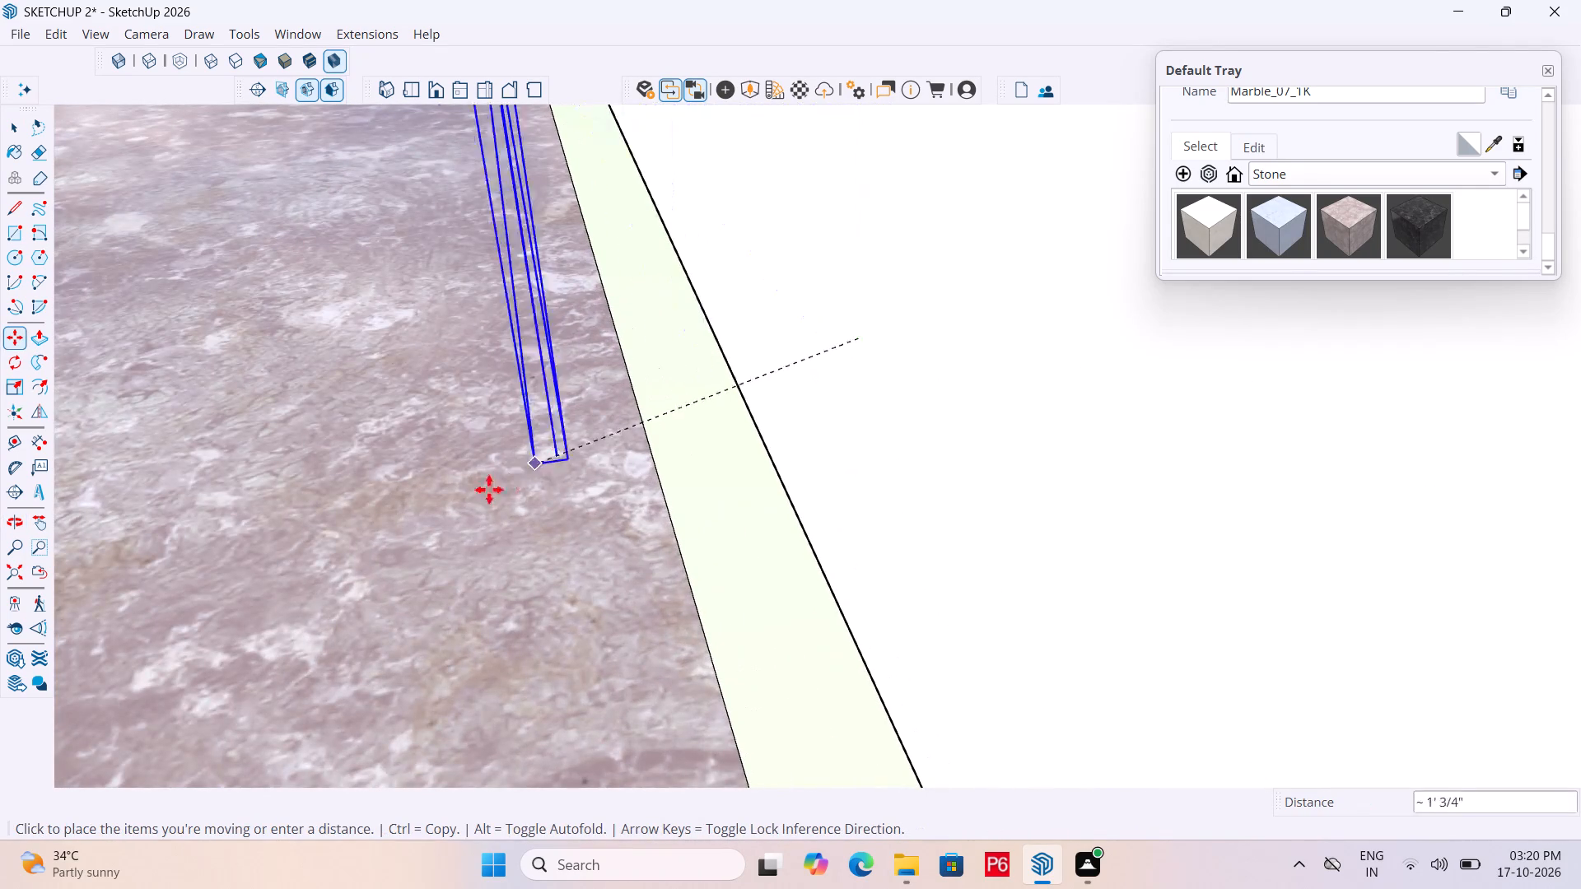
pyautogui.scroll(-20, 760, 383)
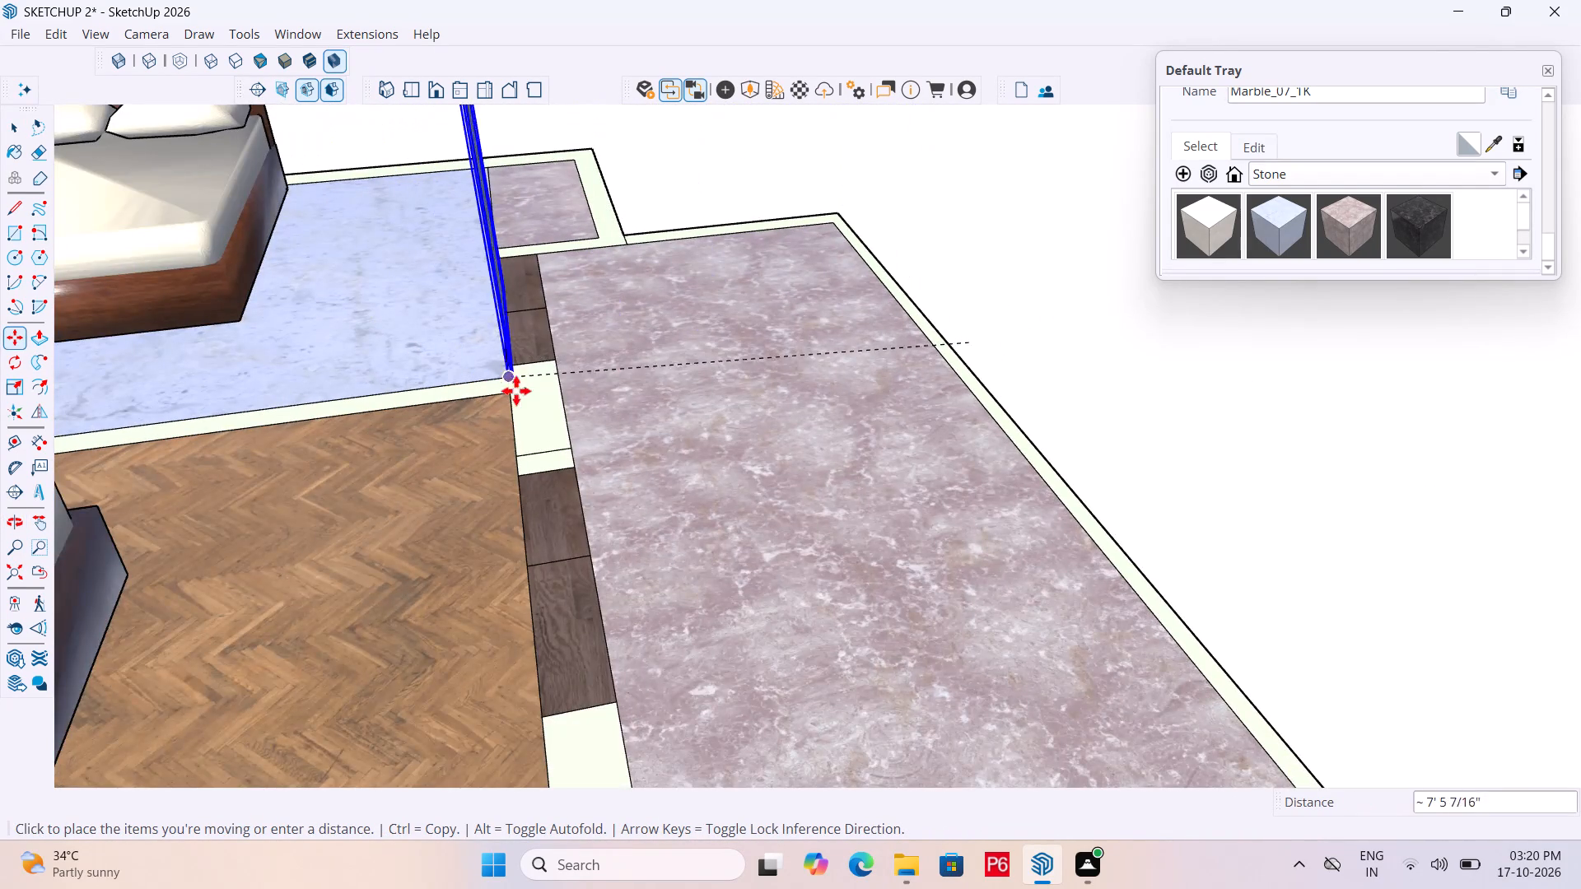
pyautogui.scroll(6, 516, 391)
pyautogui.click(511, 362)
# Scale the door panel's width by about 1.24 so it spans the bedroom's wood threshold to the opposite wall corner.
pyautogui.scroll(-5, 447, 405)
pyautogui.moveTo(371, 424); pyautogui.dragTo(641, 392, button='middle')
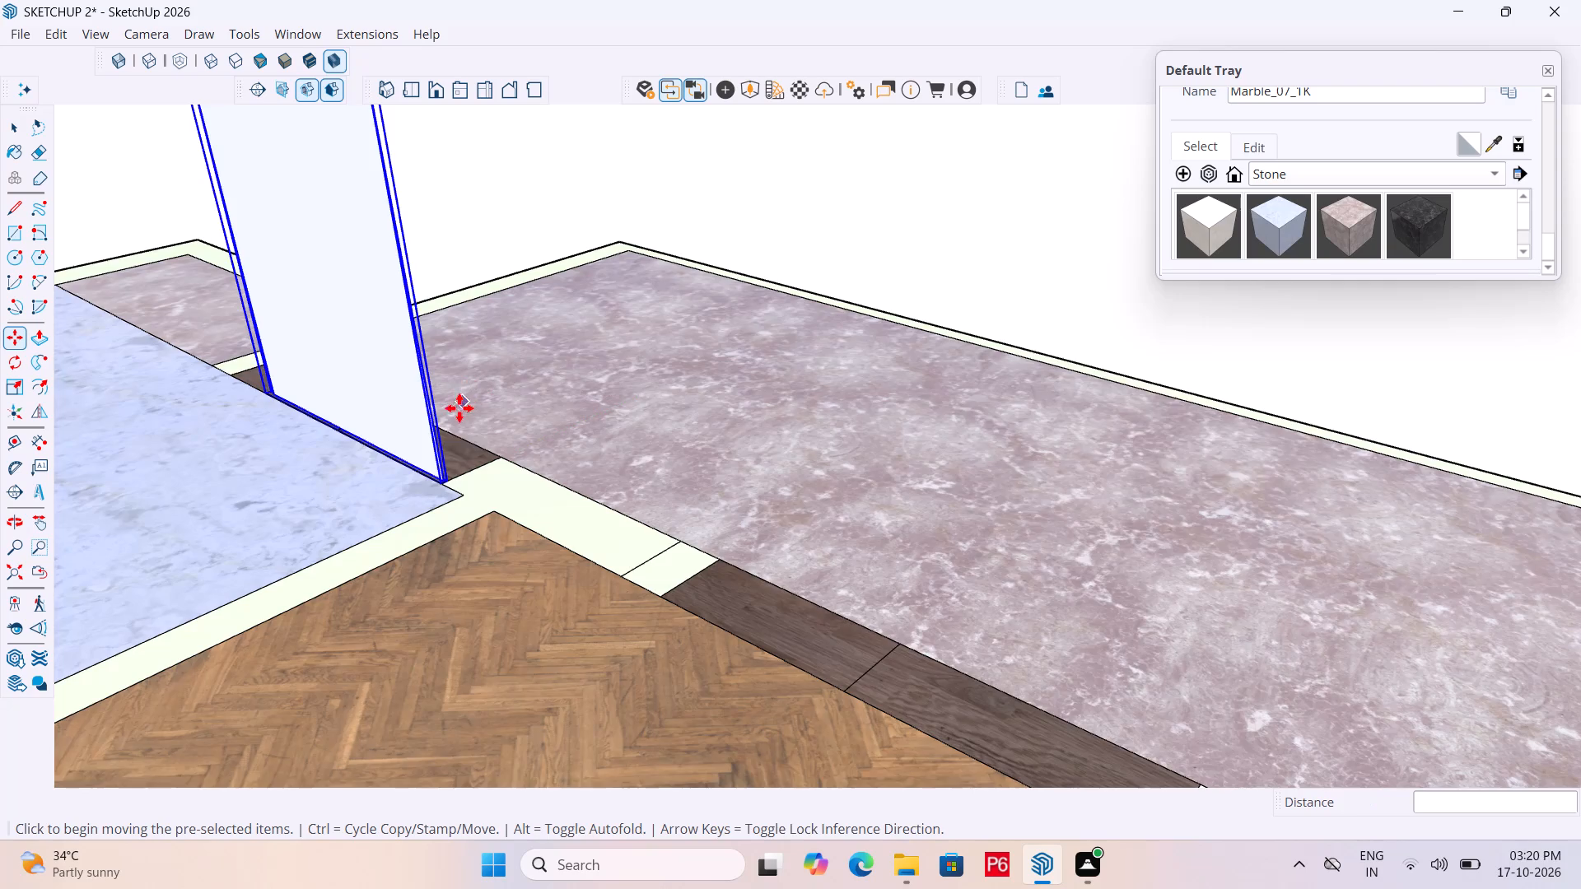
pyautogui.scroll(12, 460, 455)
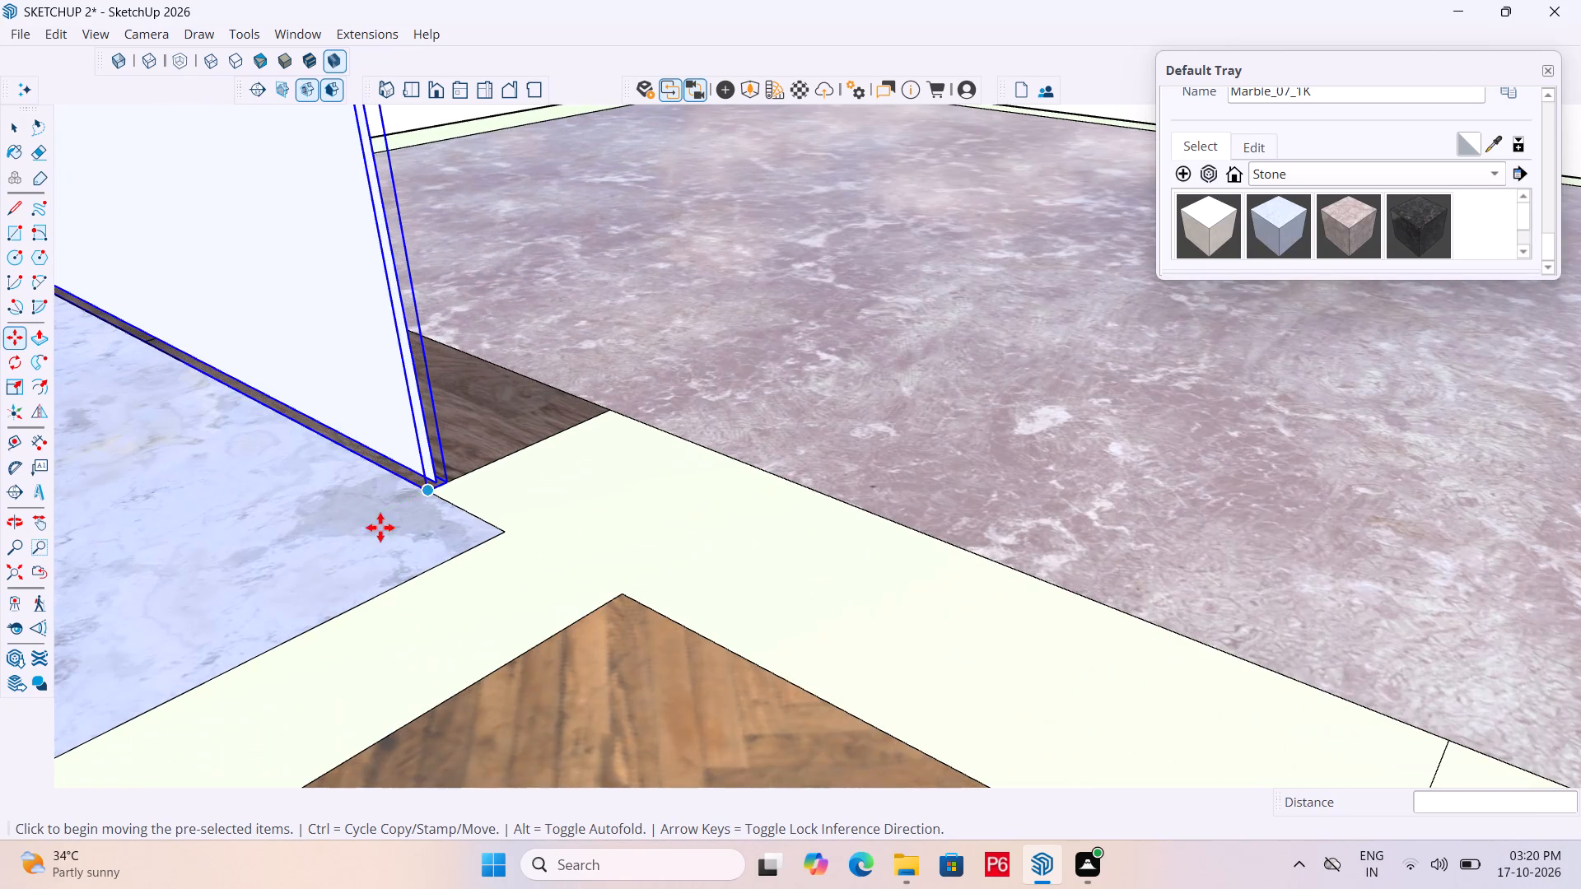
pyautogui.scroll(3, 397, 533)
pyautogui.scroll(-7, 772, 479)
pyautogui.scroll(-5, 606, 450)
pyautogui.moveTo(281, 397); pyautogui.dragTo(968, 476, button='middle')
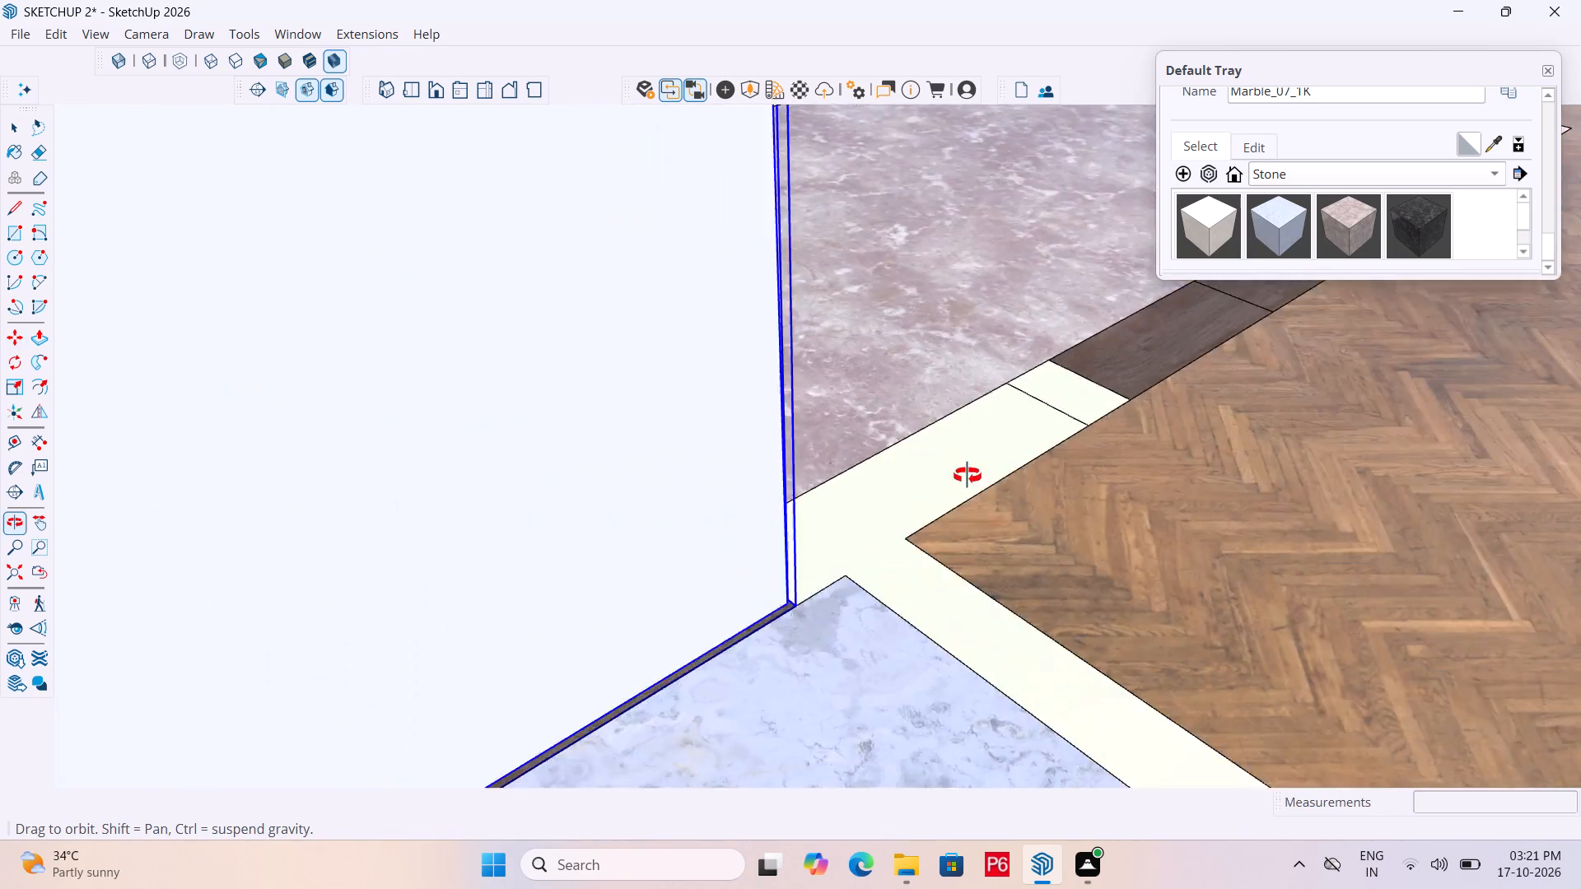
pyautogui.moveTo(968, 476); pyautogui.dragTo(1074, 476, button='middle')
pyautogui.scroll(-7, 965, 346)
pyautogui.scroll(4, 39, 453)
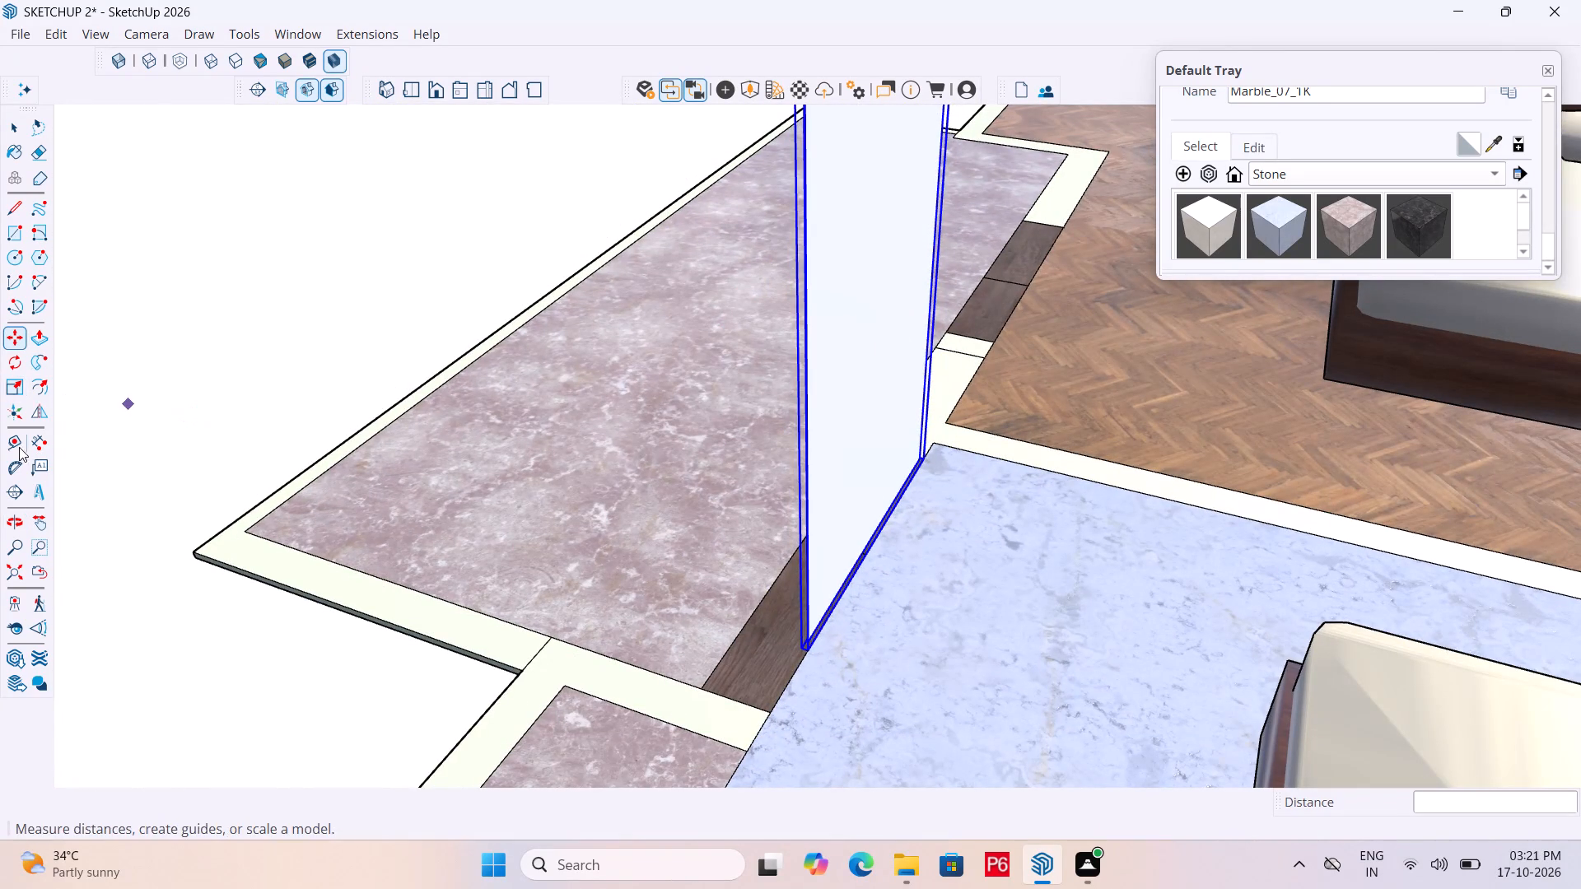
pyautogui.click(19, 388)
pyautogui.scroll(2, 796, 686)
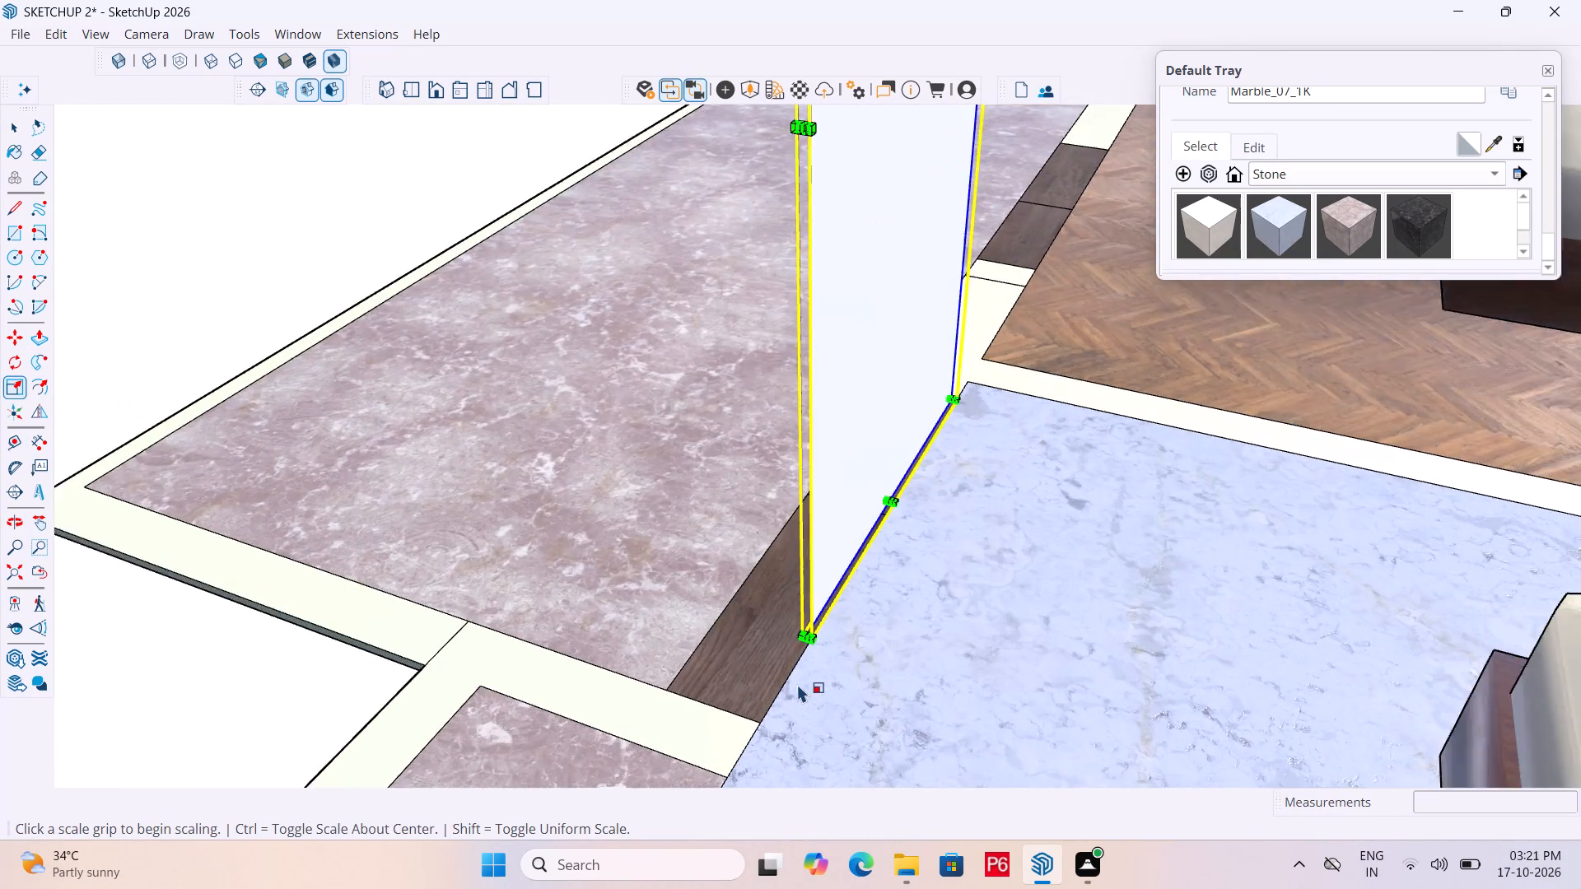
pyautogui.scroll(17, 797, 684)
pyautogui.click(836, 591)
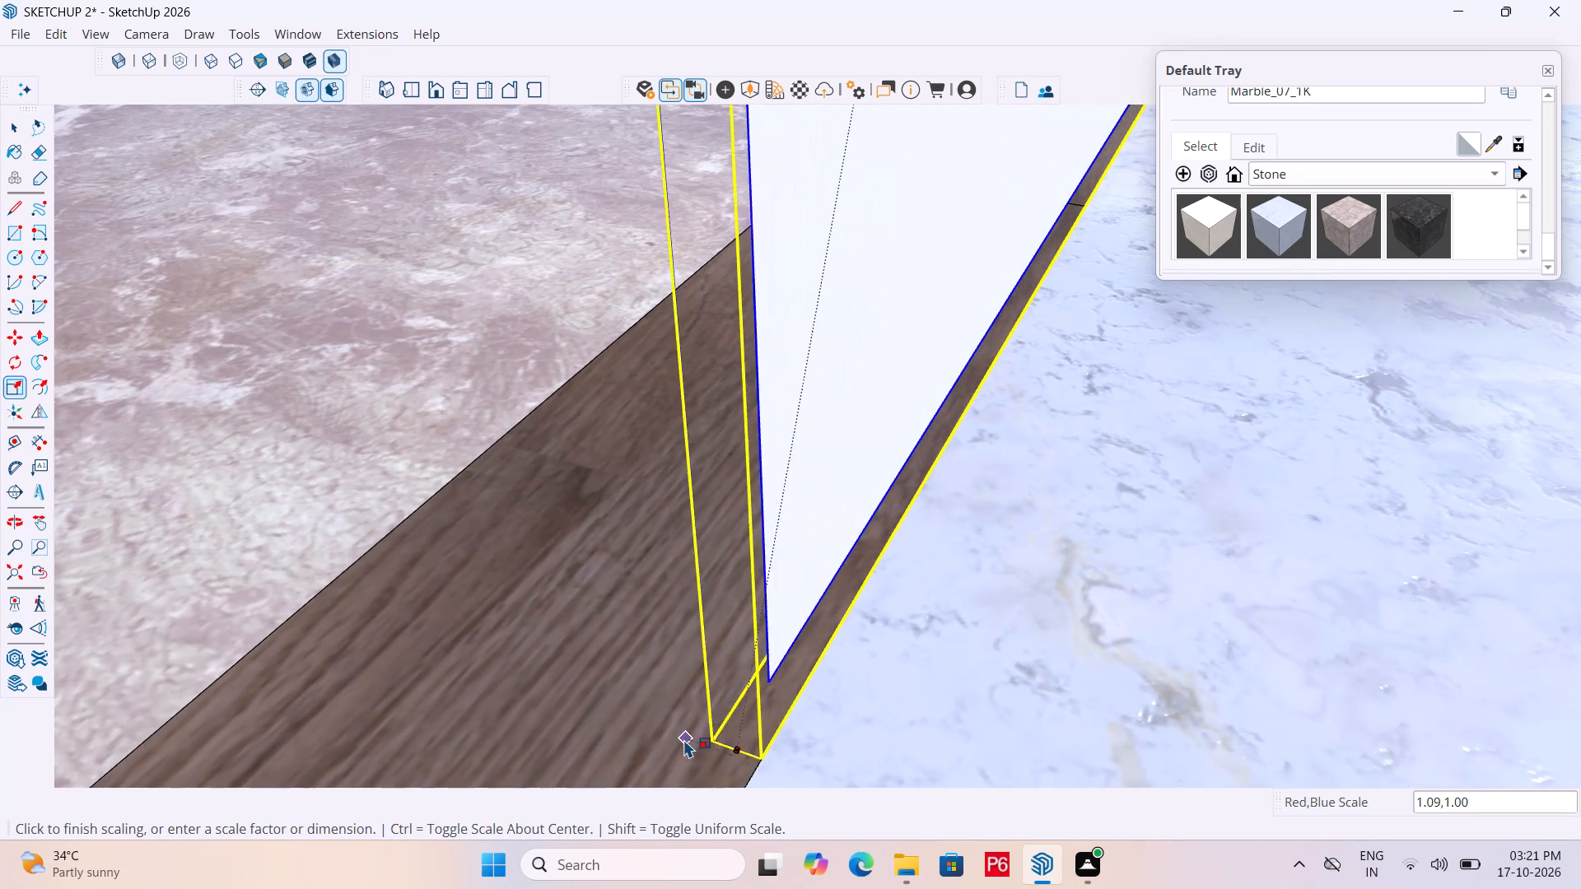
pyautogui.scroll(-13, 739, 657)
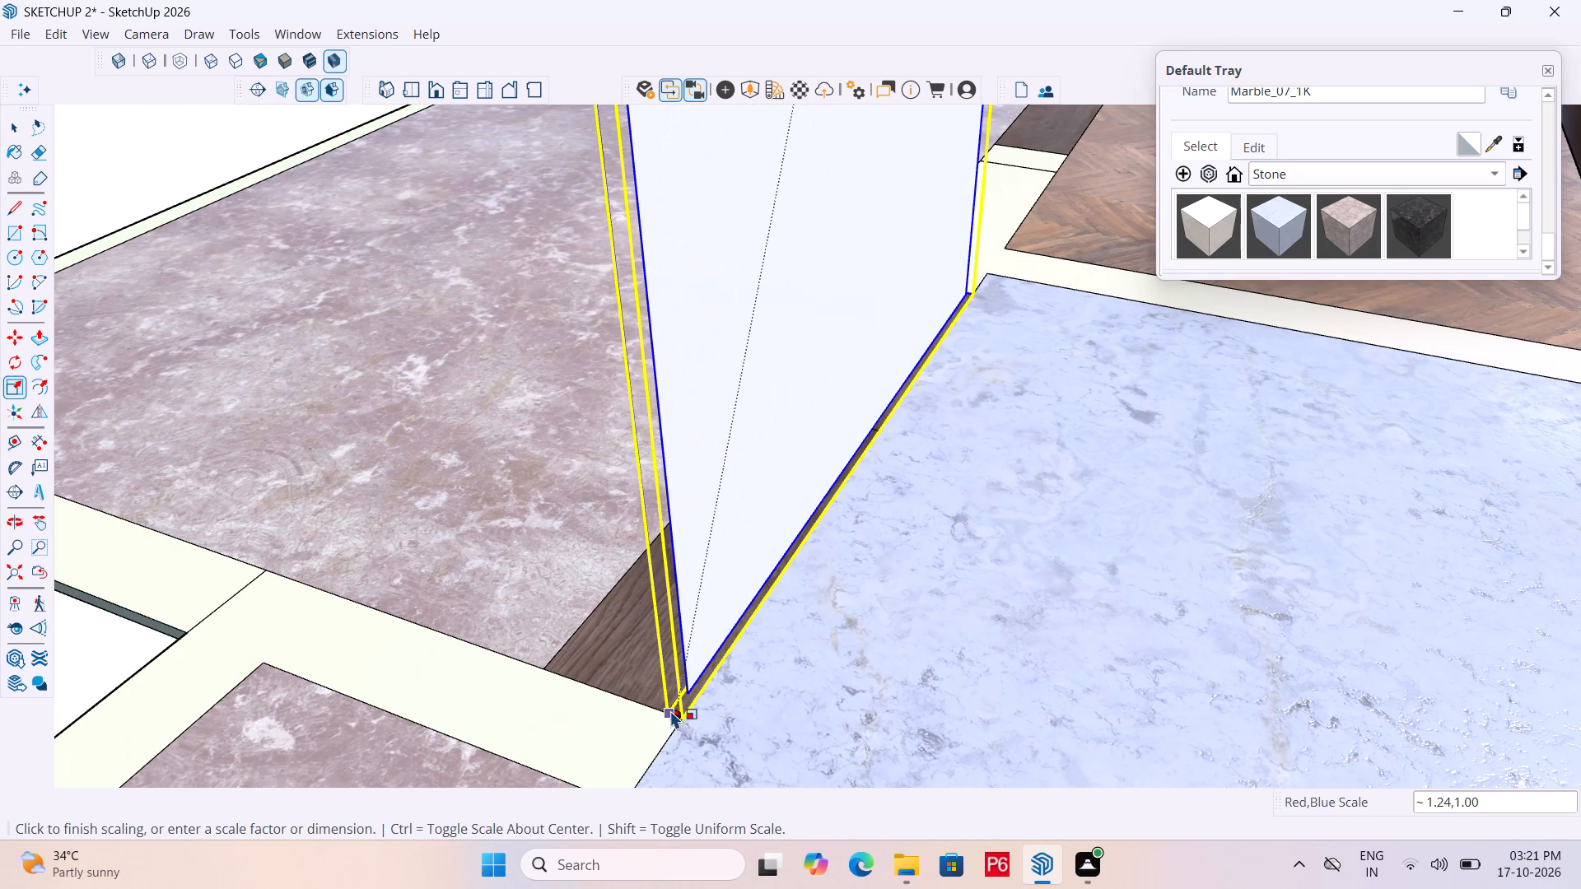
pyautogui.click(670, 710)
pyautogui.scroll(-5, 618, 642)
pyautogui.scroll(-5, 693, 590)
pyautogui.moveTo(775, 584); pyautogui.dragTo(212, 560, button='middle')
pyautogui.press('space')
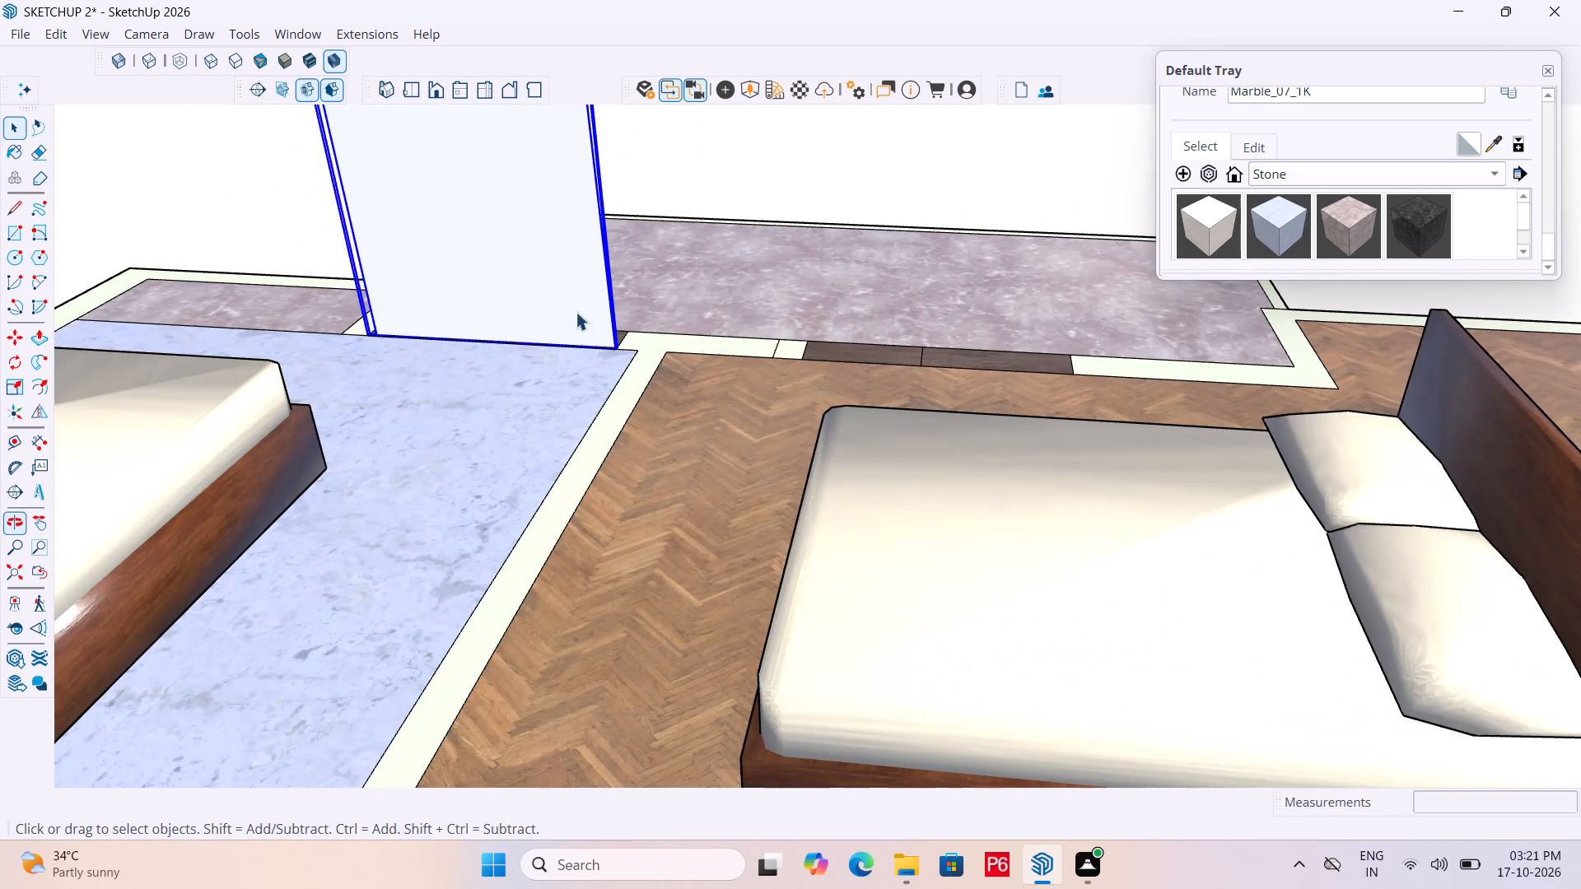
pyautogui.click(702, 201)
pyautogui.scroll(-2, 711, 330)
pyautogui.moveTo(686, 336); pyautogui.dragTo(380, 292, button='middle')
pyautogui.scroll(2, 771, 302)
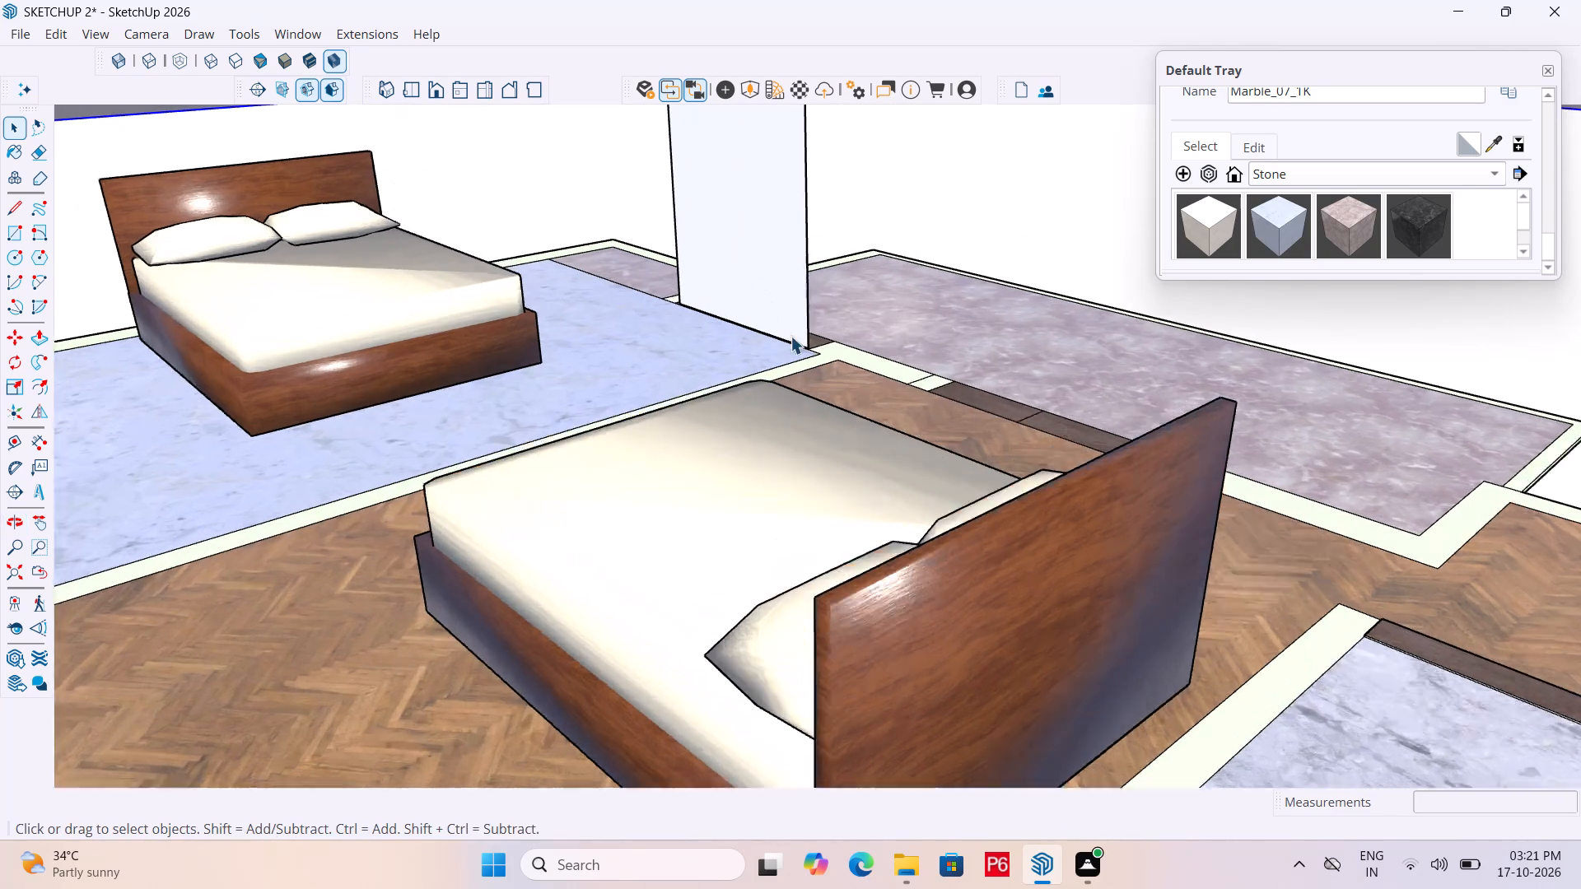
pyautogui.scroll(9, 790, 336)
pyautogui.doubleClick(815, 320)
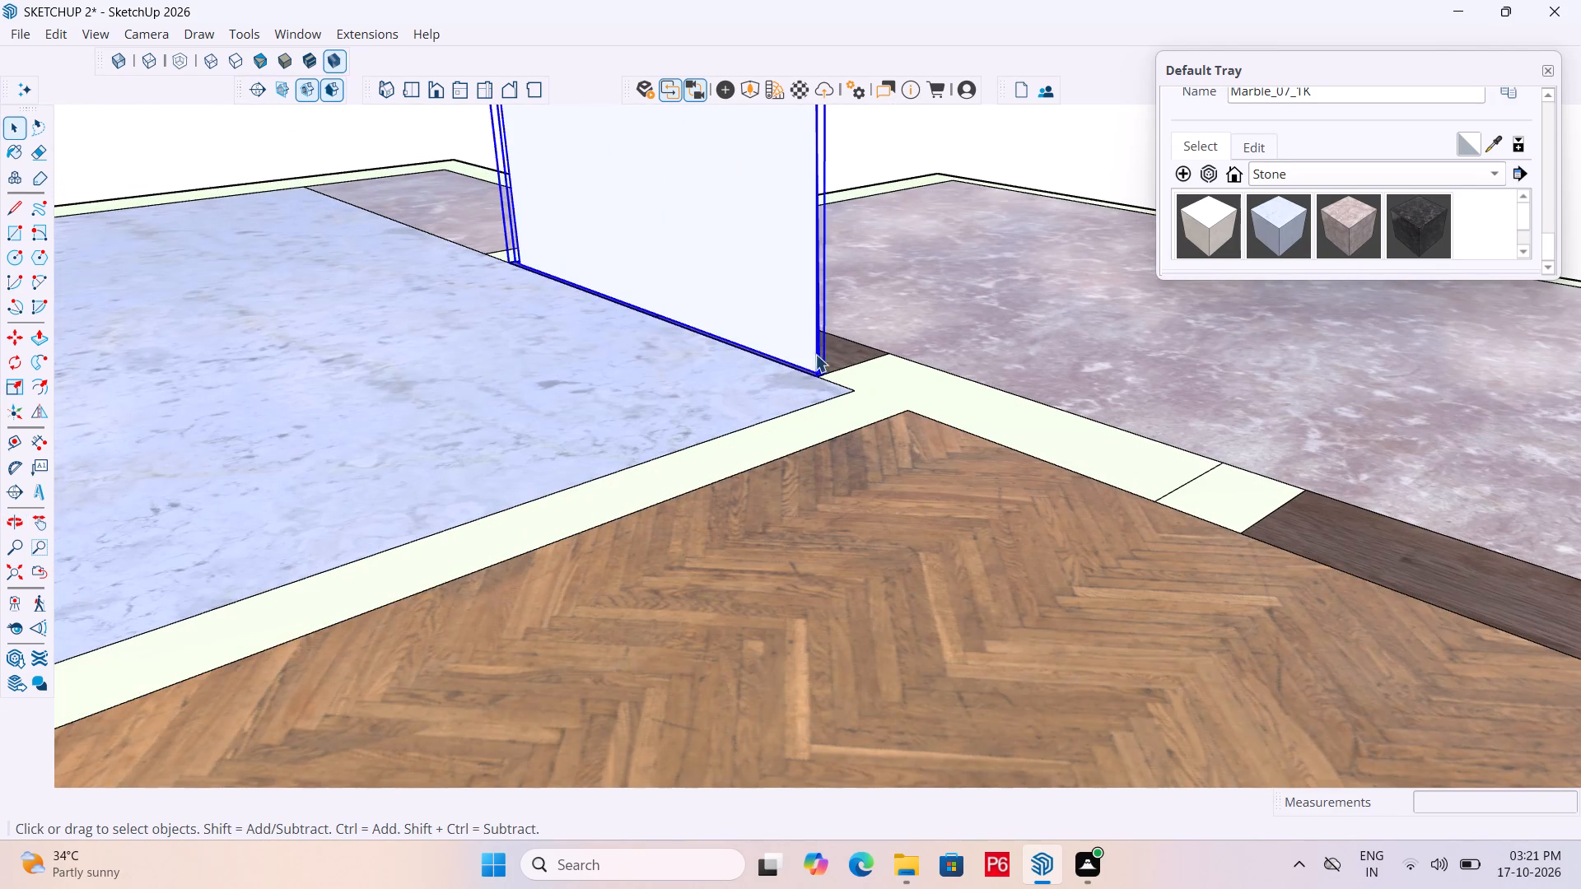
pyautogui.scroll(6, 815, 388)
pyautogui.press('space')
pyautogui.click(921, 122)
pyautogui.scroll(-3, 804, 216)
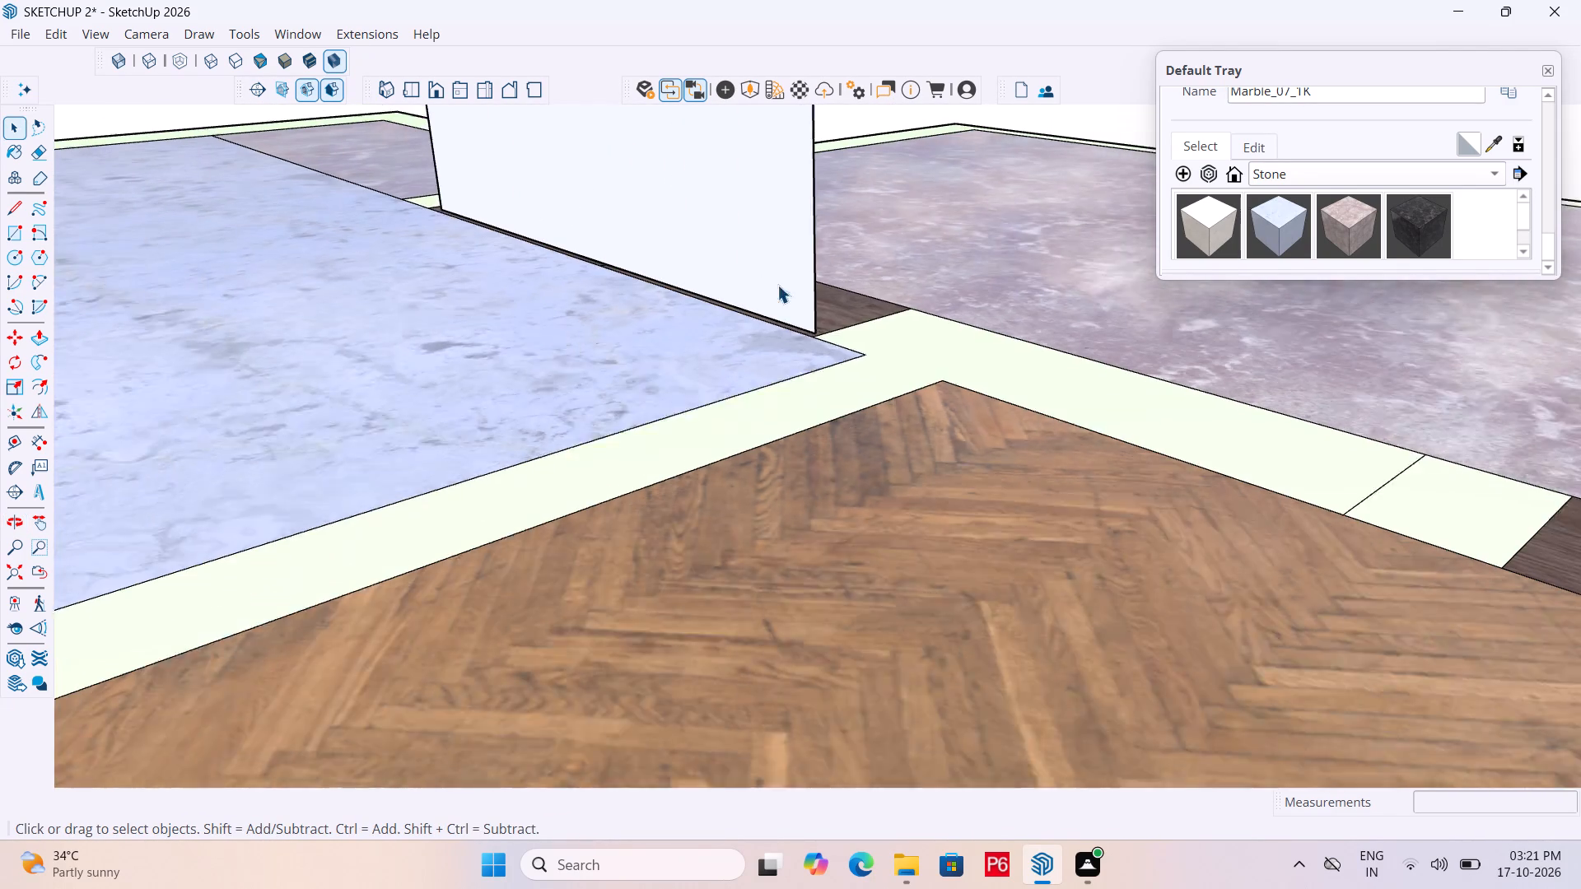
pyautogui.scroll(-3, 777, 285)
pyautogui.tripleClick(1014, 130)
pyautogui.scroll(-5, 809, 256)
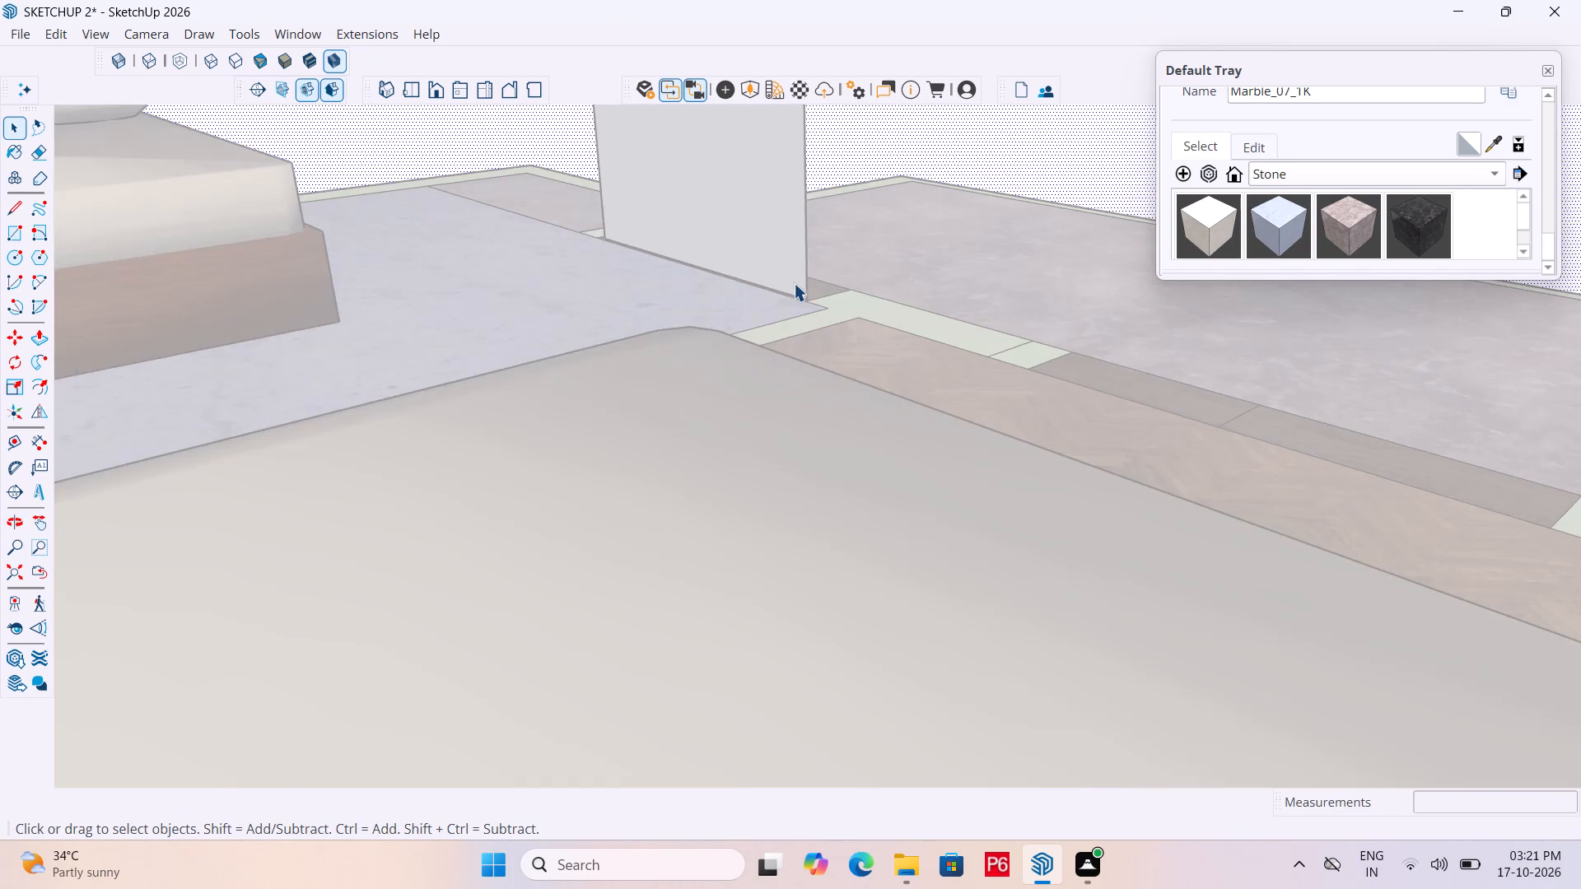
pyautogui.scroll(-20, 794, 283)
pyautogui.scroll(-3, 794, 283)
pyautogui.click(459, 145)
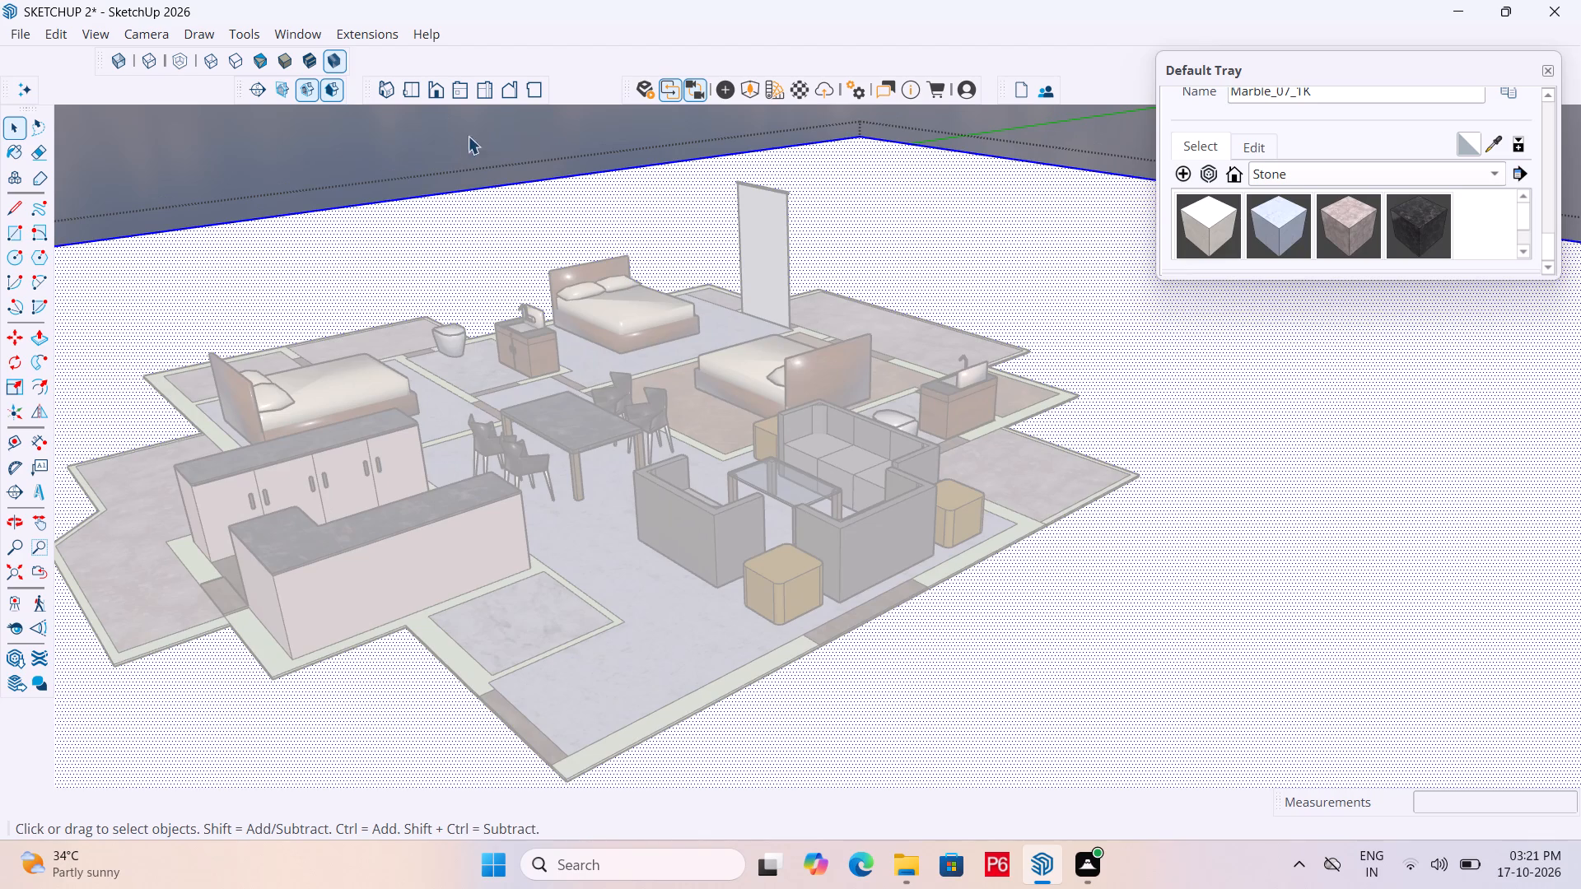
# Copy the bedroom door panel by its bottom corner to the wall-side corner of the wood-floored bedroom's balcony threshold, about 7' 8 5/8" away.
pyautogui.scroll(5, 794, 222)
pyautogui.click(758, 264)
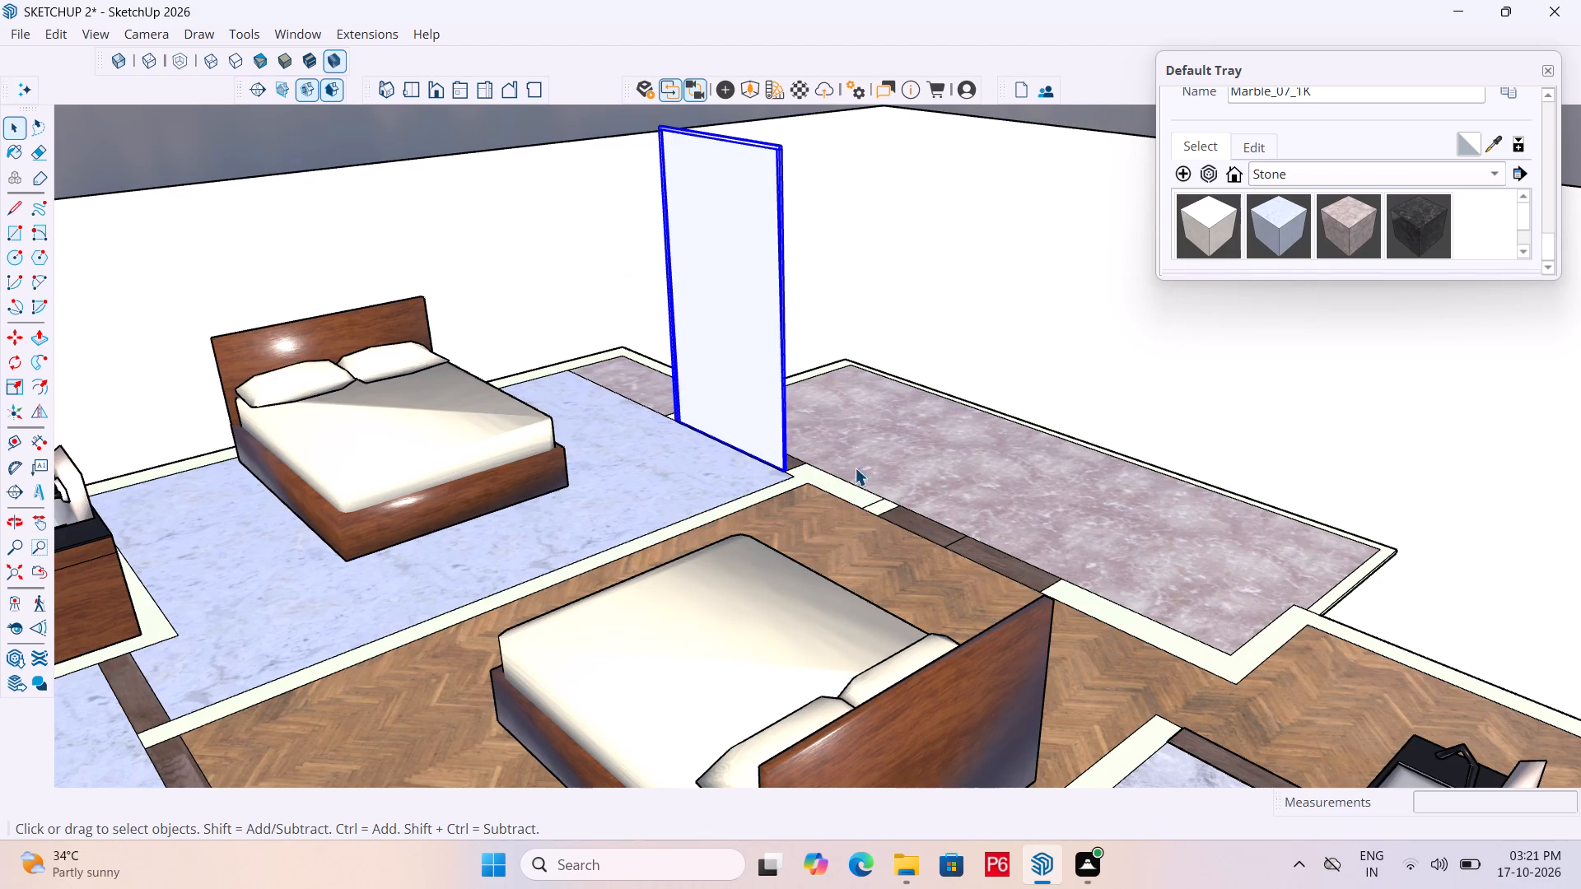
pyautogui.scroll(6, 828, 487)
pyautogui.scroll(11, 750, 460)
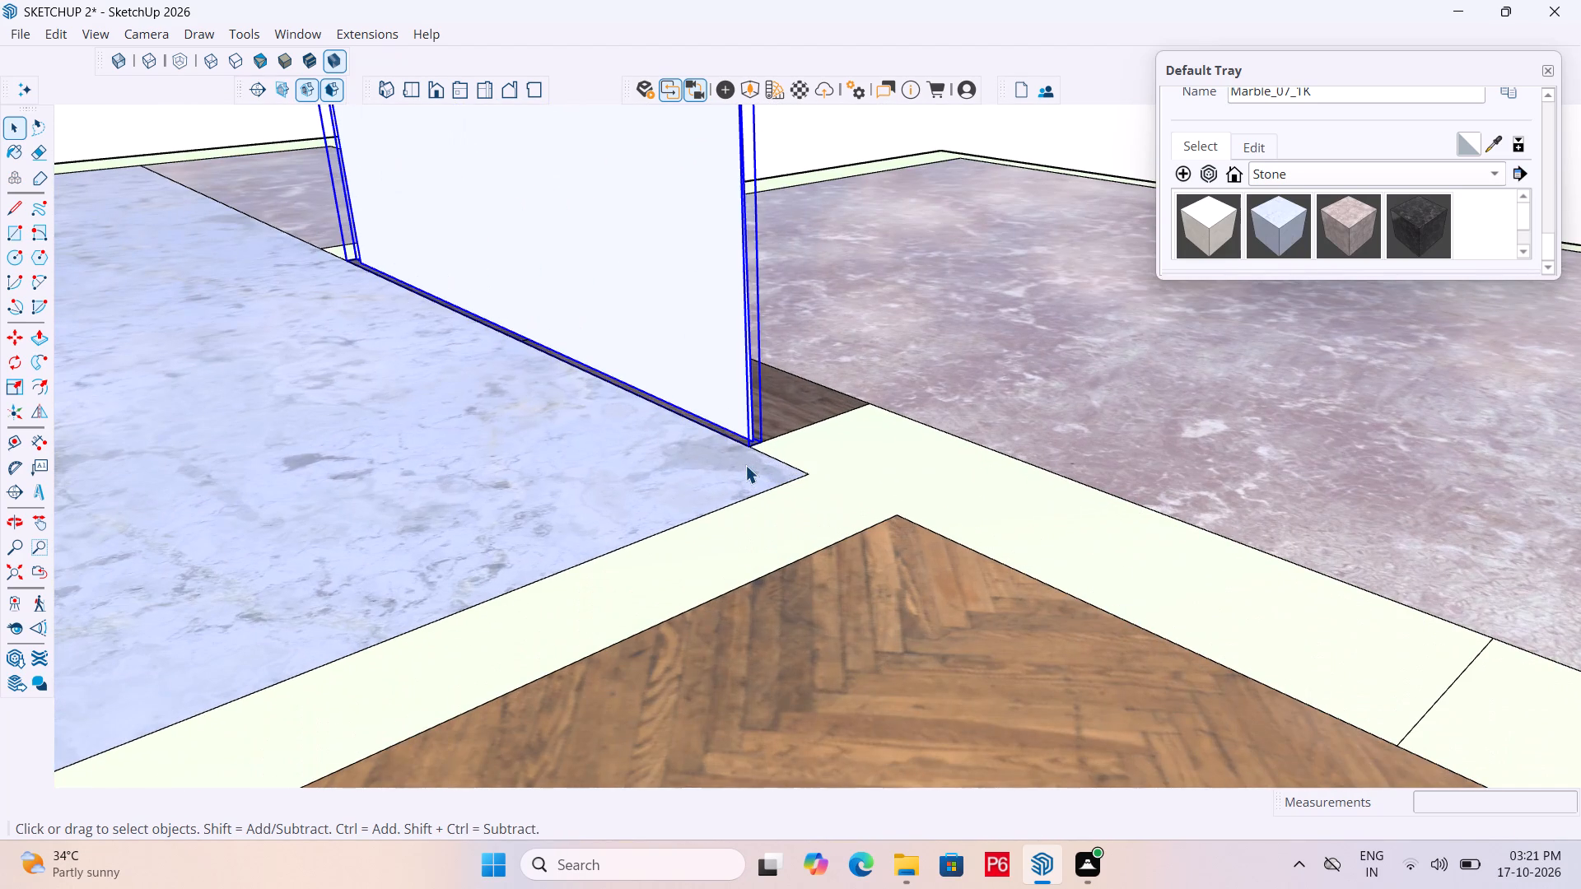
pyautogui.press('m')
pyautogui.scroll(11, 753, 453)
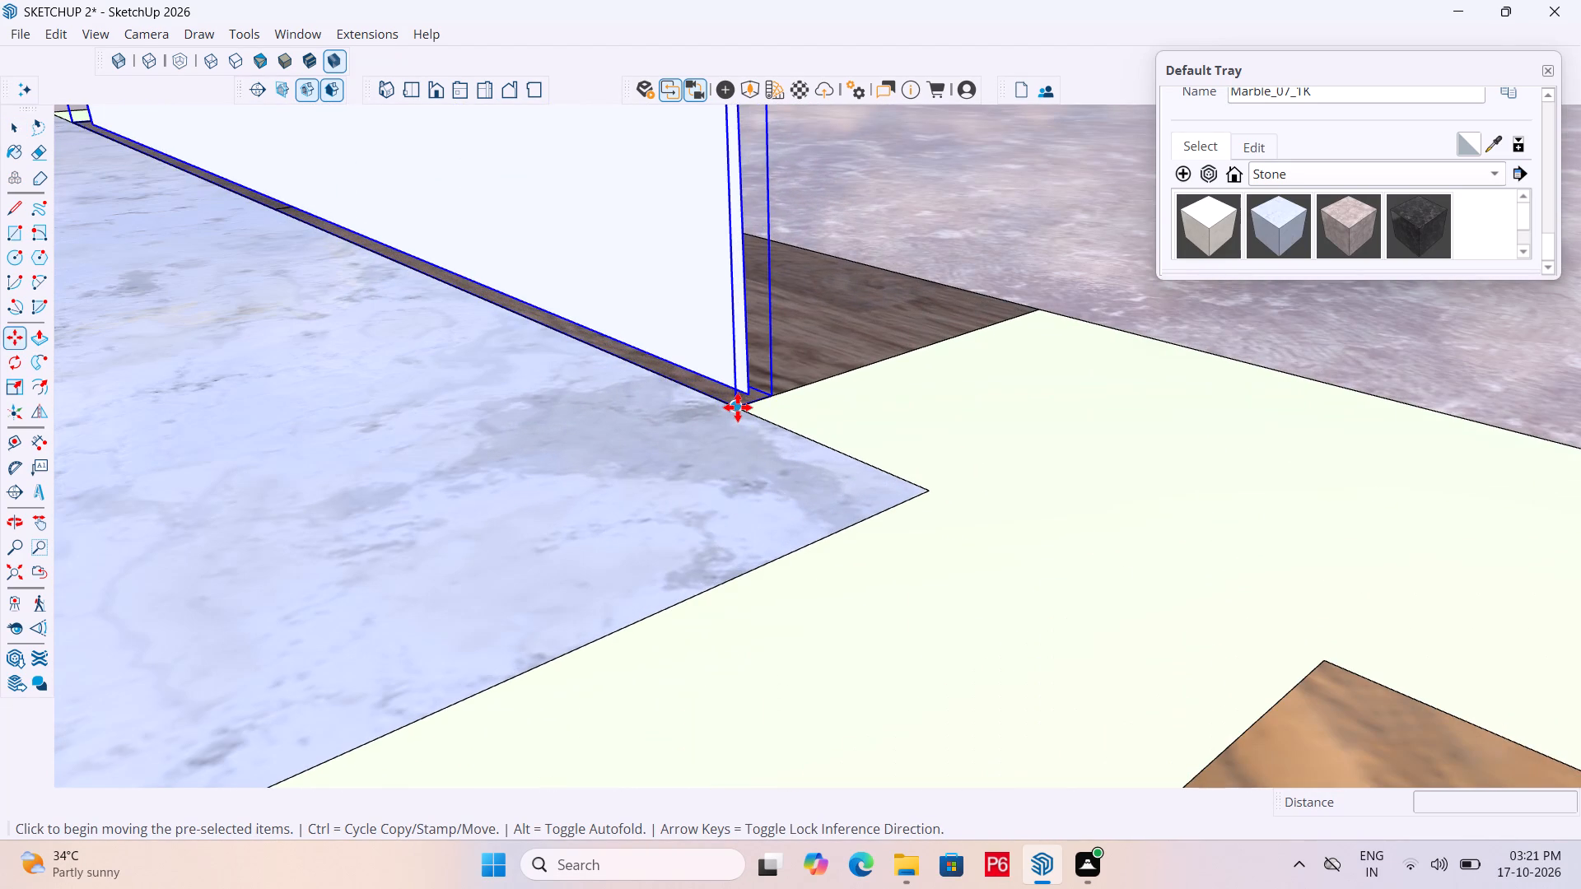
pyautogui.click(738, 407)
pyautogui.scroll(-6, 535, 345)
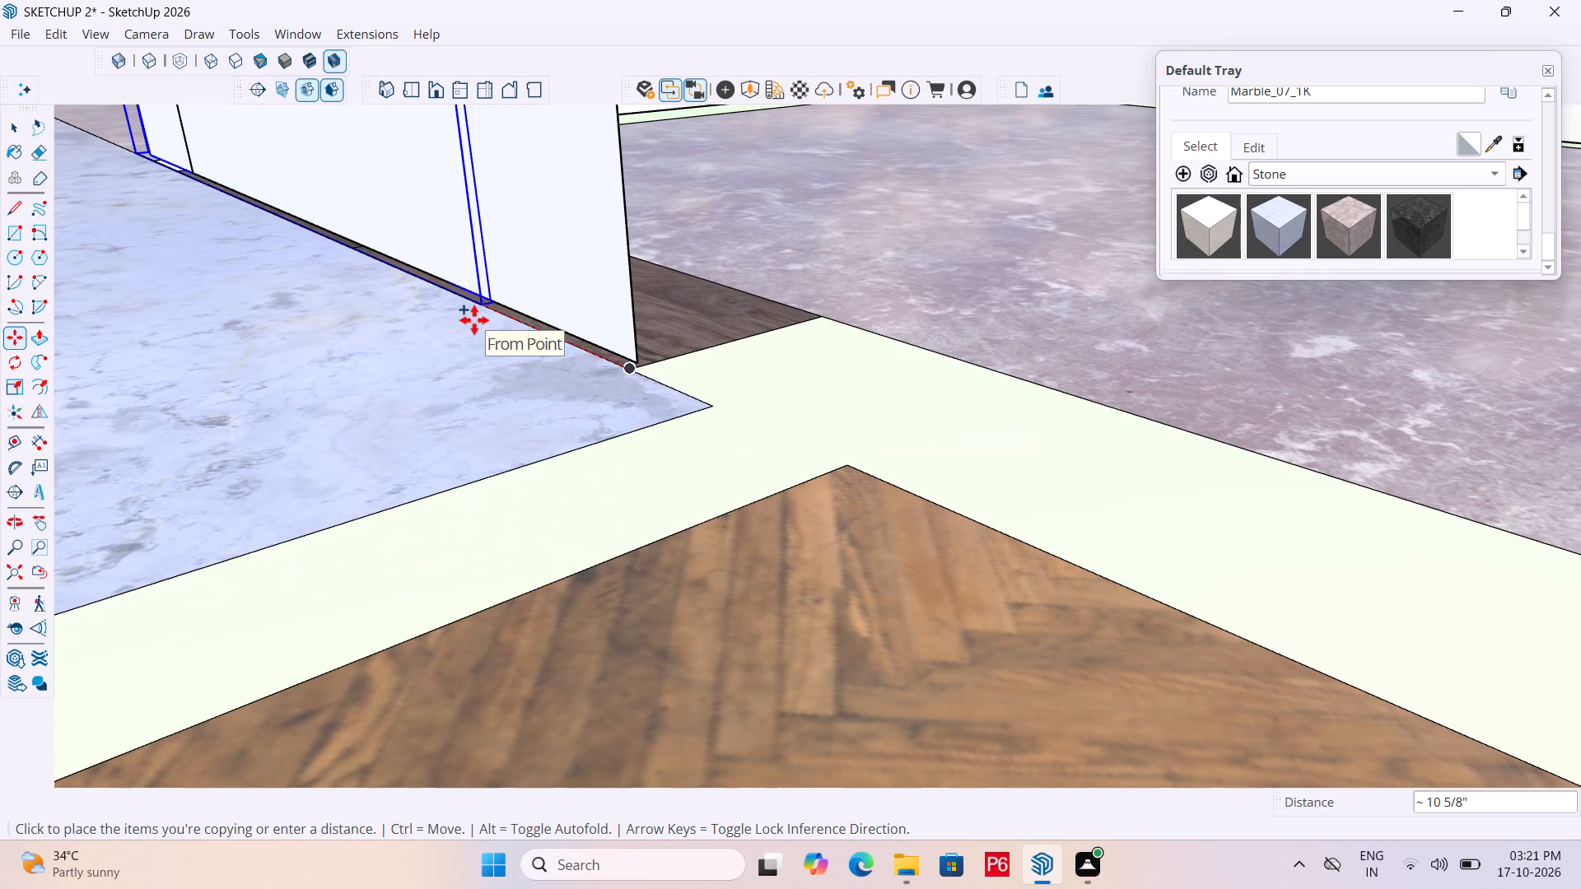
pyautogui.scroll(-6, 632, 387)
pyautogui.scroll(-8, 579, 335)
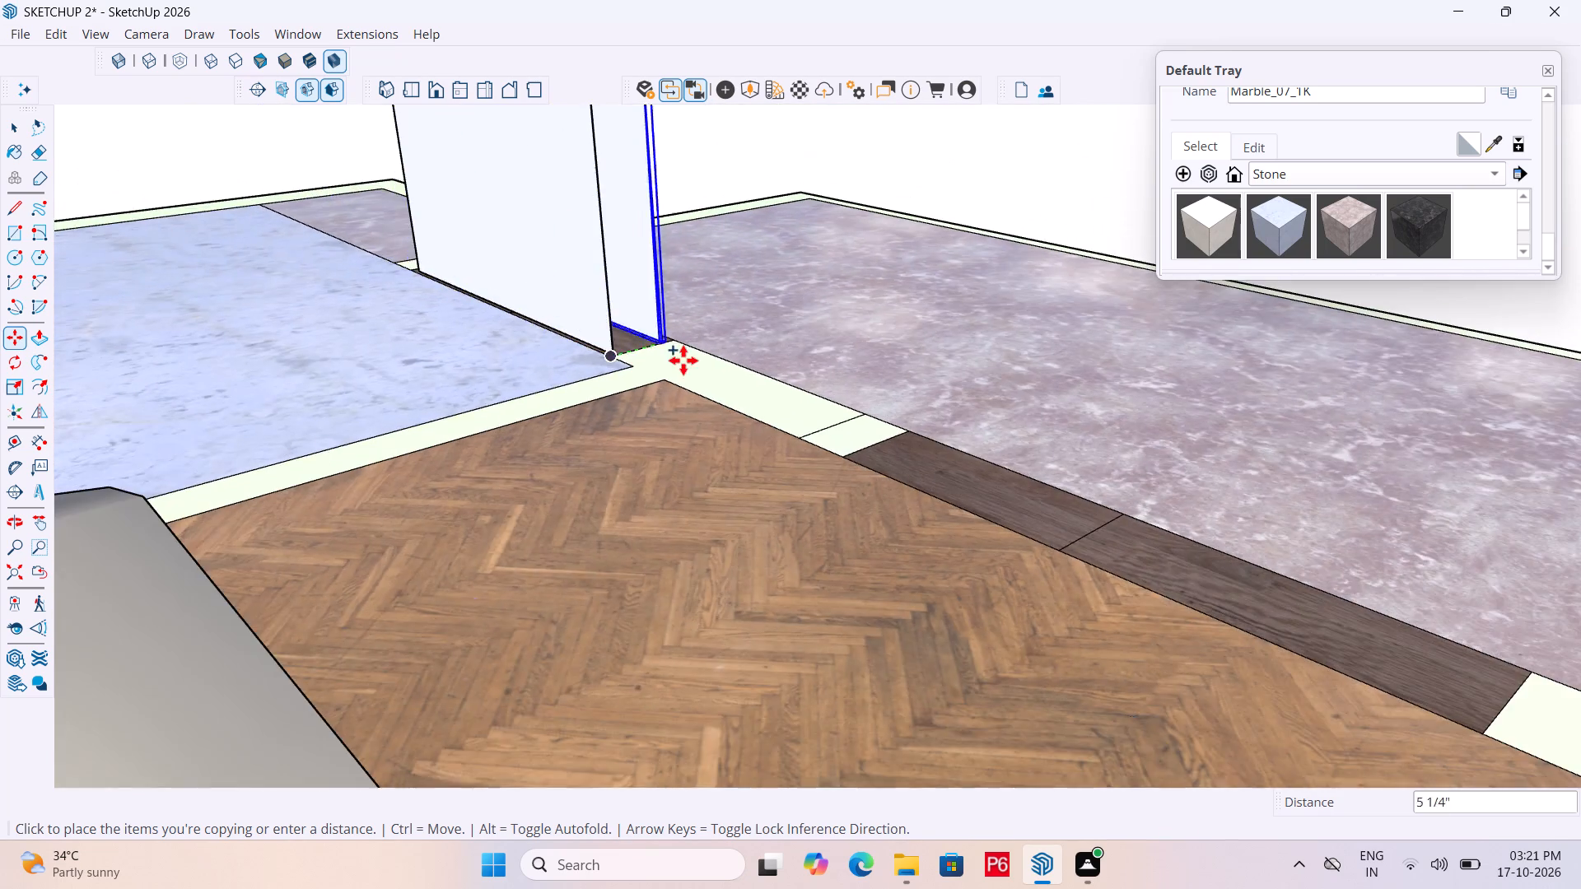
pyautogui.scroll(-7, 583, 344)
pyautogui.scroll(7, 871, 466)
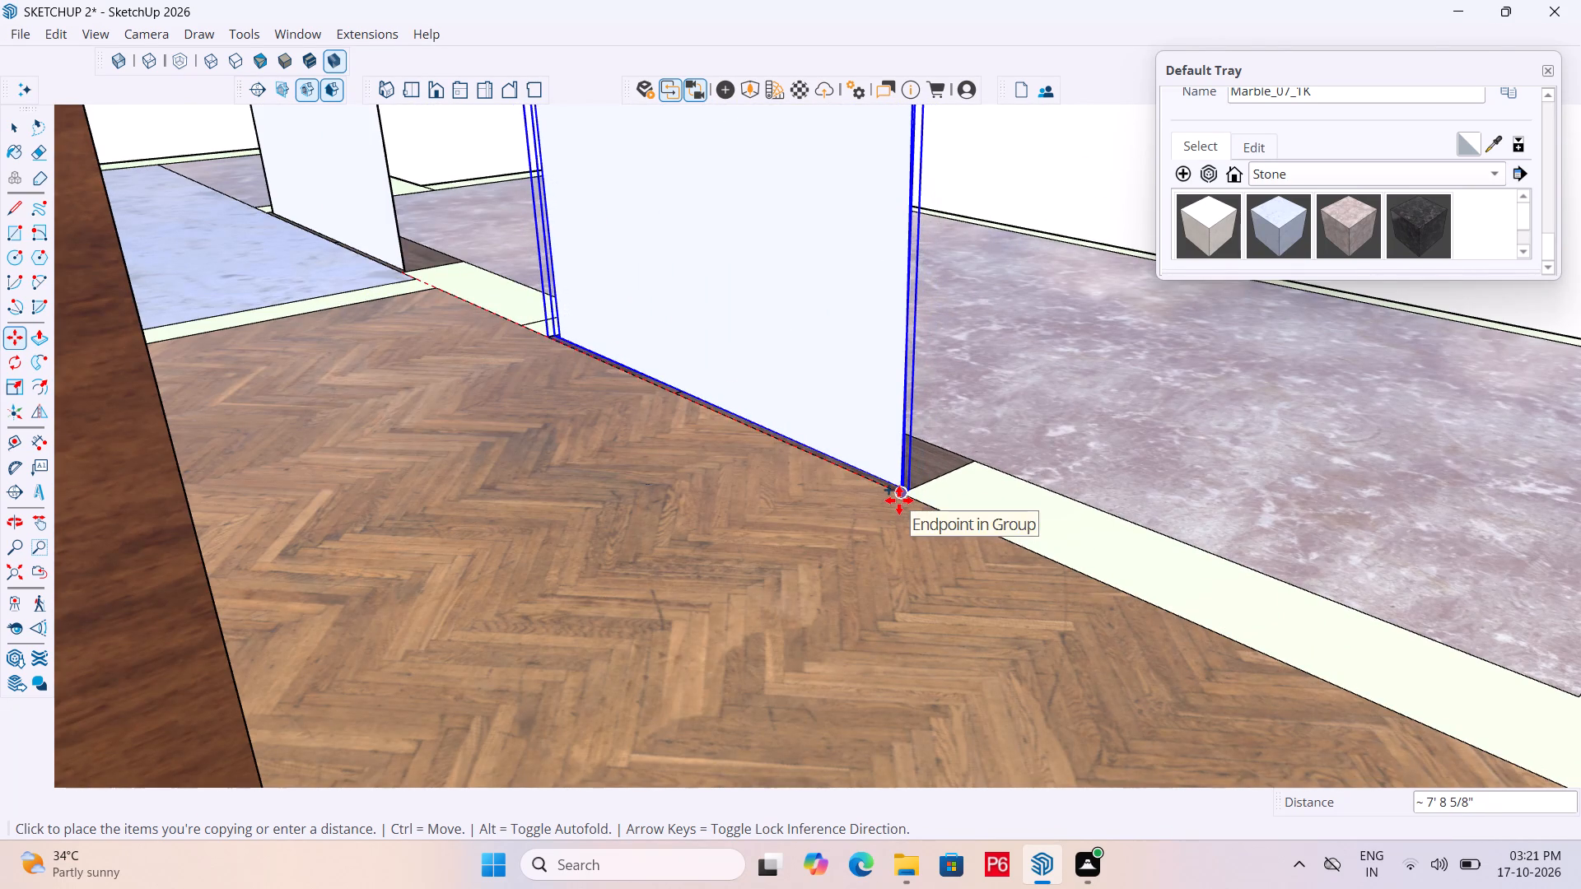
pyautogui.click(899, 500)
# Save the model.
pyautogui.hotkey('ctrl', 's')
pyautogui.hotkey('ctrl', 's')
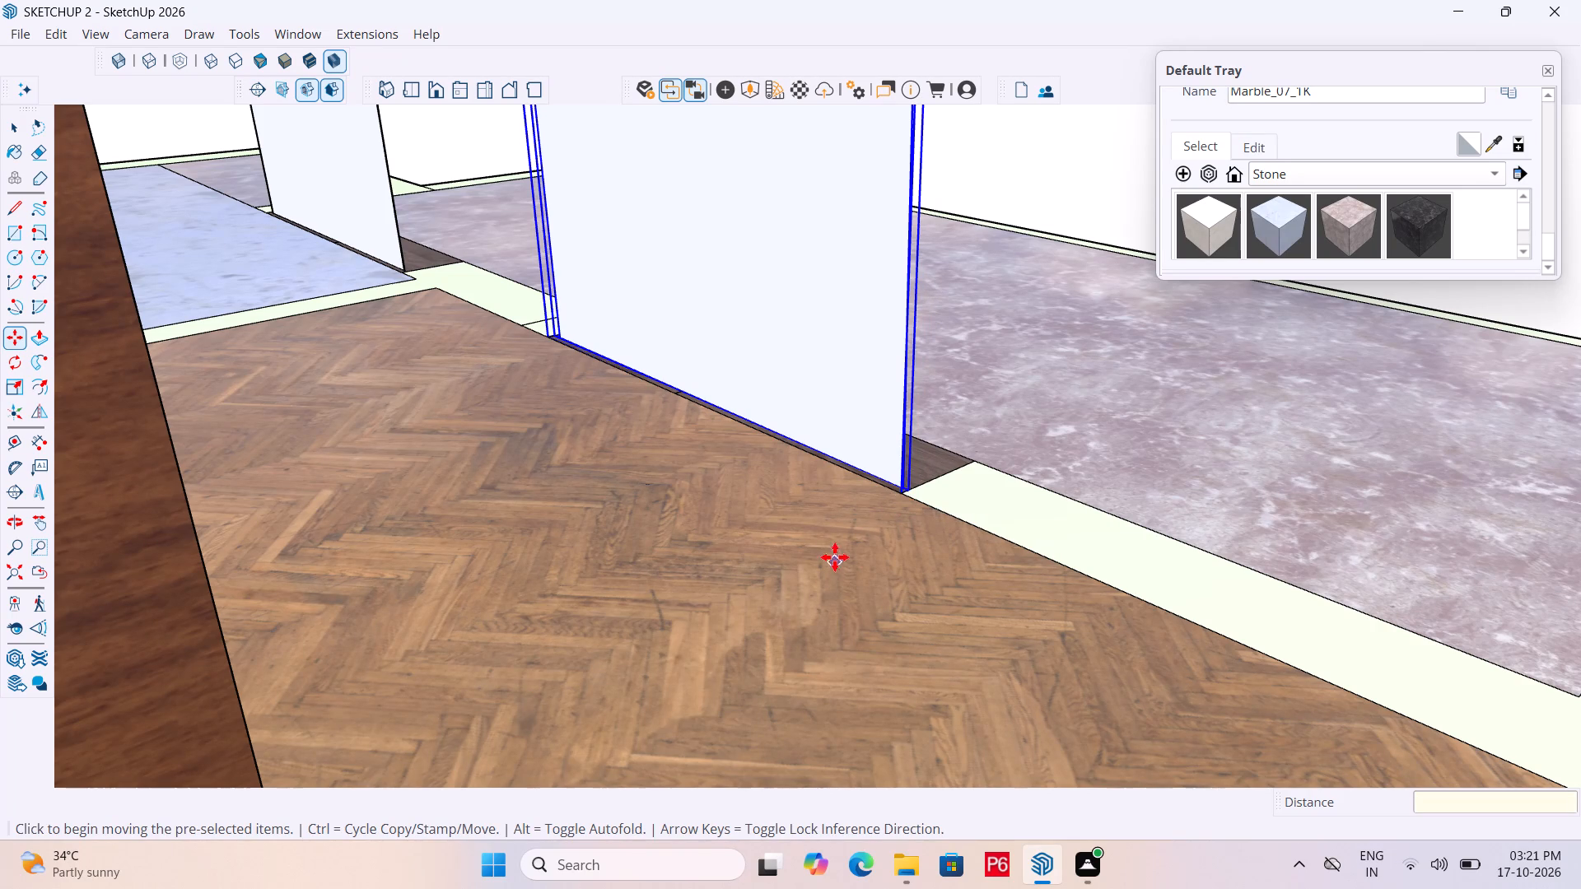
# Examine the two door panels and their top rails from several sides, from above and from below.
pyautogui.scroll(-6, 1040, 431)
pyautogui.scroll(-16, 802, 533)
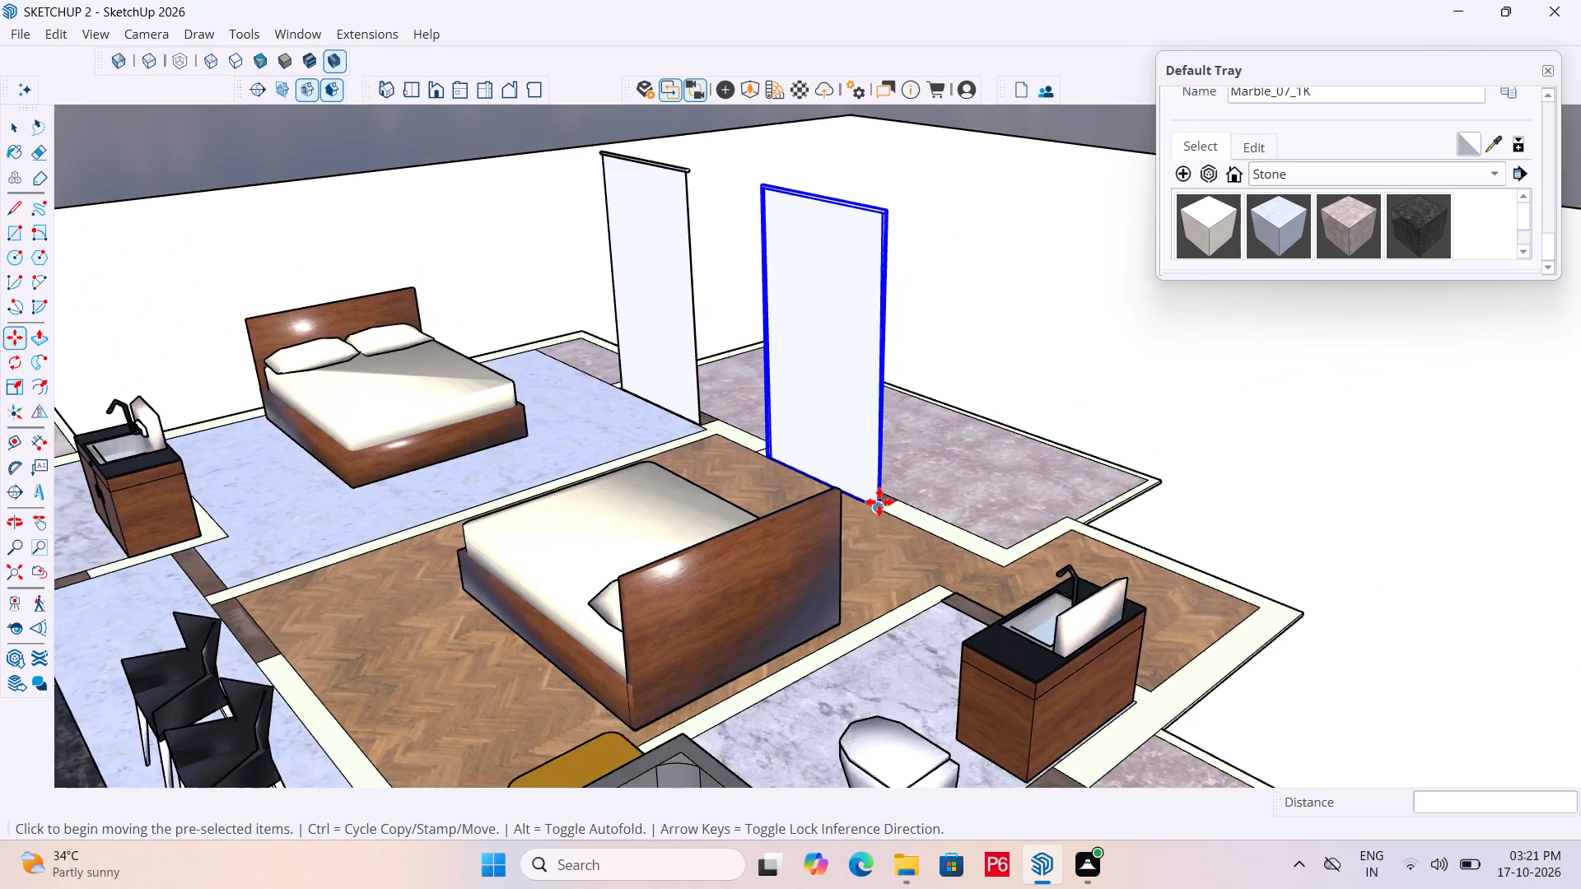
pyautogui.scroll(-4, 879, 502)
pyautogui.press('space')
pyautogui.click(503, 193)
pyautogui.moveTo(521, 392); pyautogui.dragTo(1089, 407, button='middle')
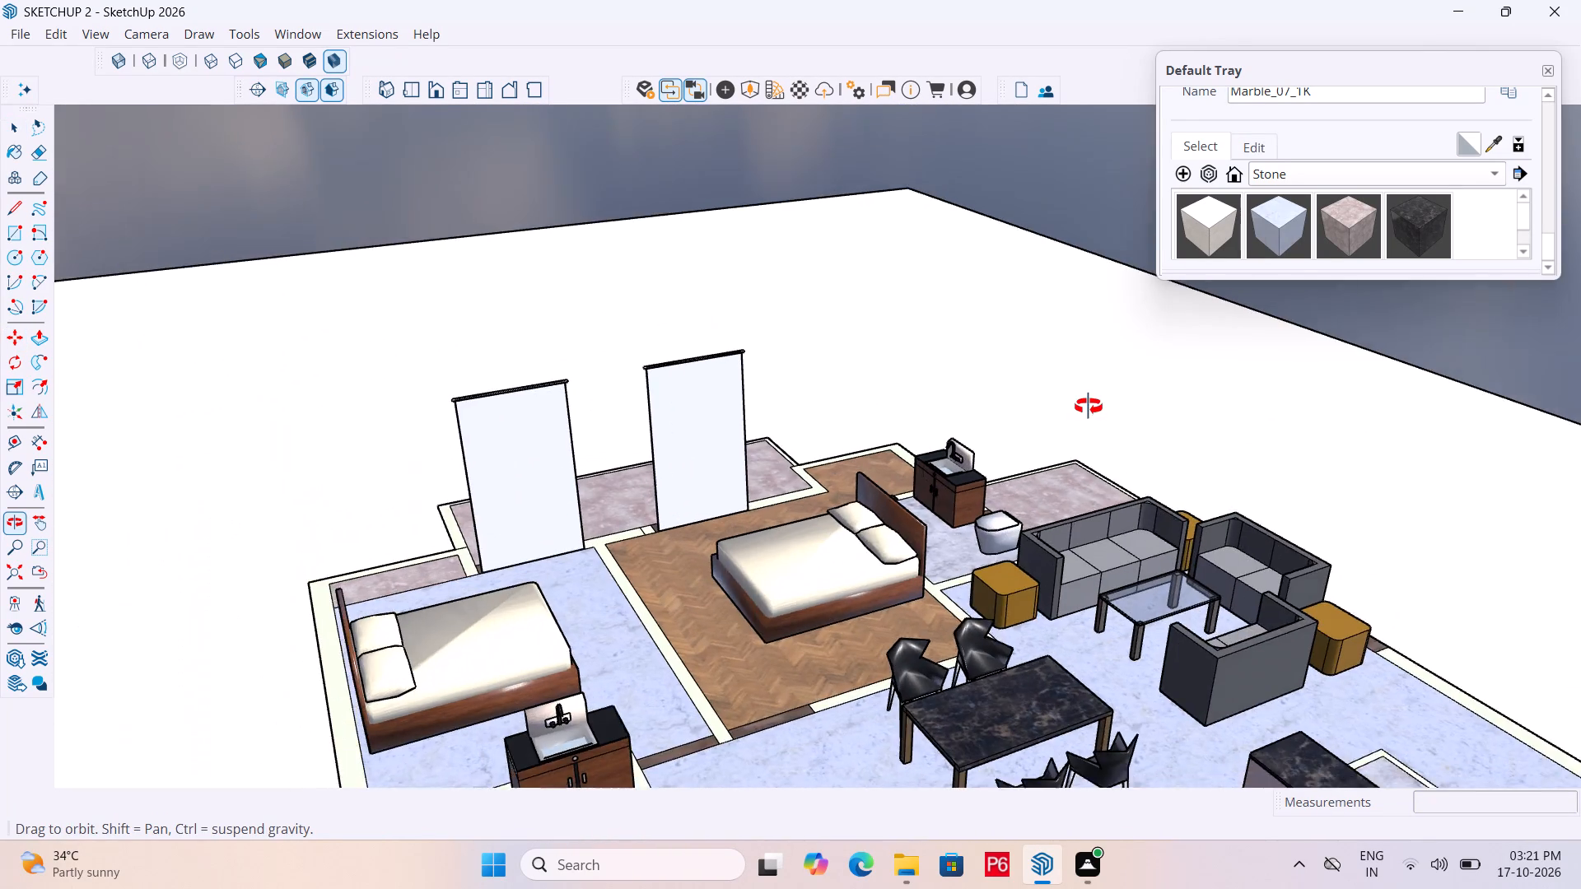
pyautogui.moveTo(1089, 407); pyautogui.dragTo(1085, 409, button='middle')
pyautogui.scroll(5, 661, 496)
pyautogui.moveTo(595, 491); pyautogui.dragTo(789, 465, button='middle')
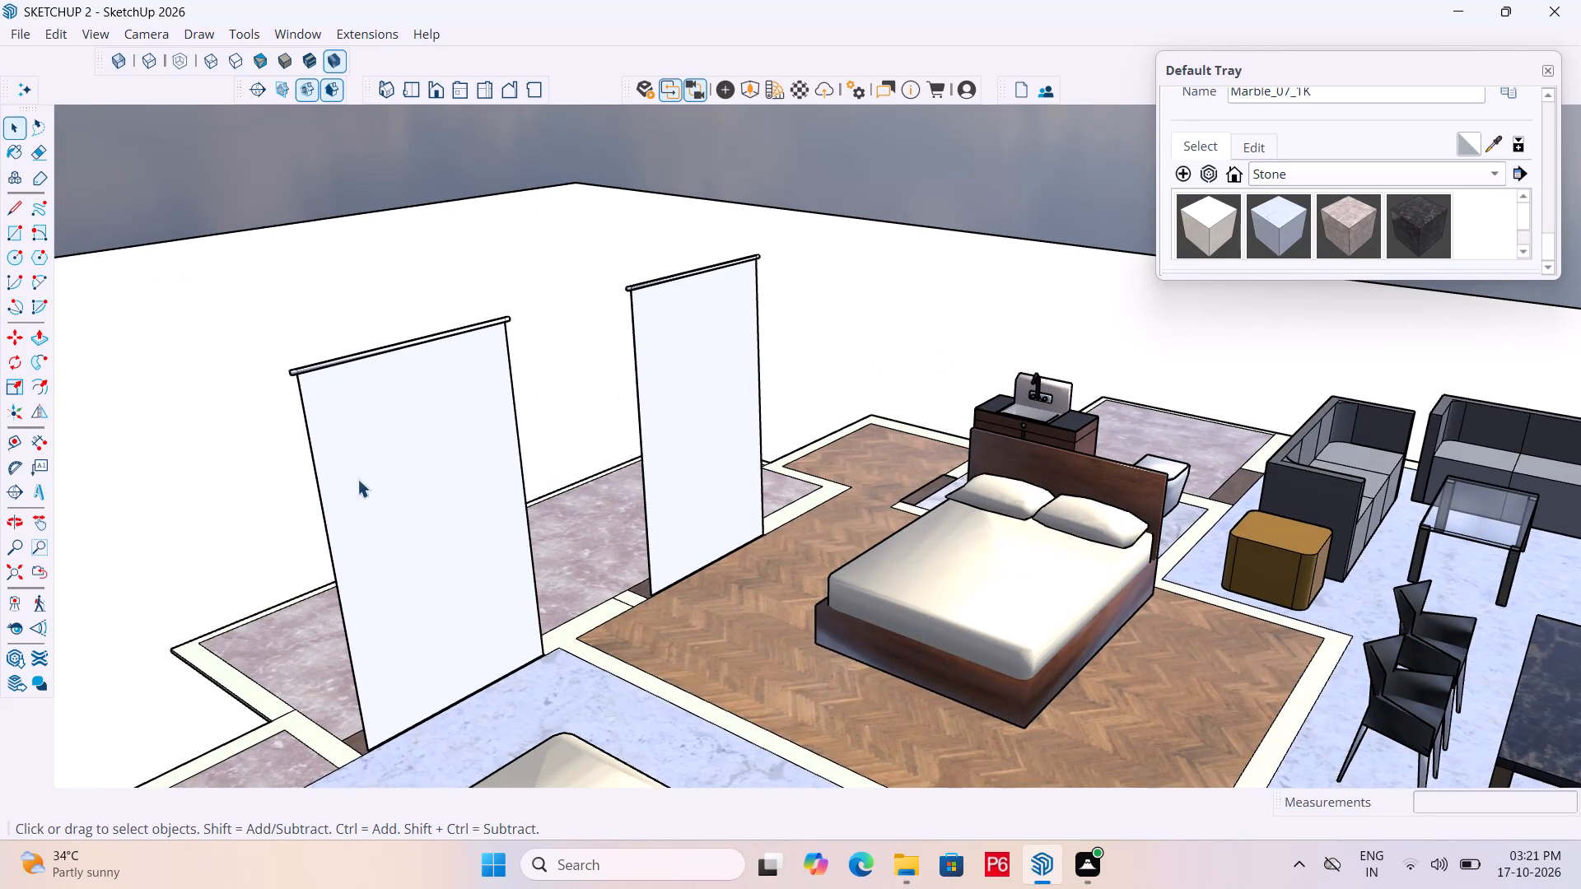
pyautogui.scroll(6, 311, 511)
pyautogui.scroll(-4, 507, 489)
pyautogui.scroll(6, 376, 357)
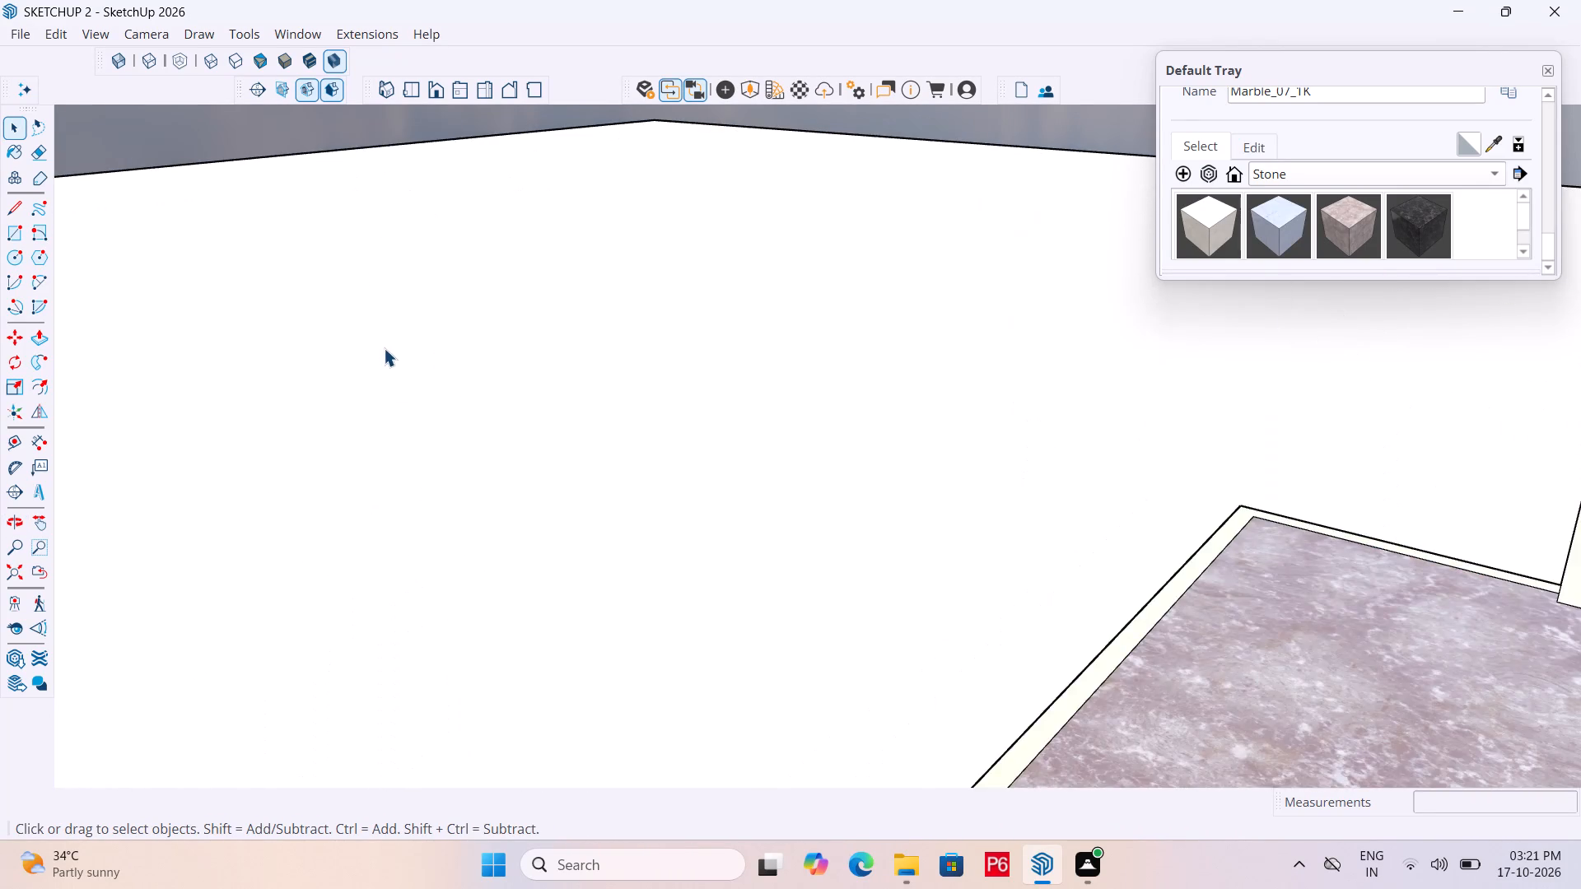
pyautogui.scroll(-6, 382, 406)
pyautogui.scroll(5, 385, 392)
pyautogui.moveTo(399, 397); pyautogui.dragTo(383, 307, button='middle')
pyautogui.scroll(1, 383, 313)
pyautogui.moveTo(383, 307); pyautogui.dragTo(343, 208, button='middle')
pyautogui.scroll(5, 394, 178)
pyautogui.scroll(-5, 406, 222)
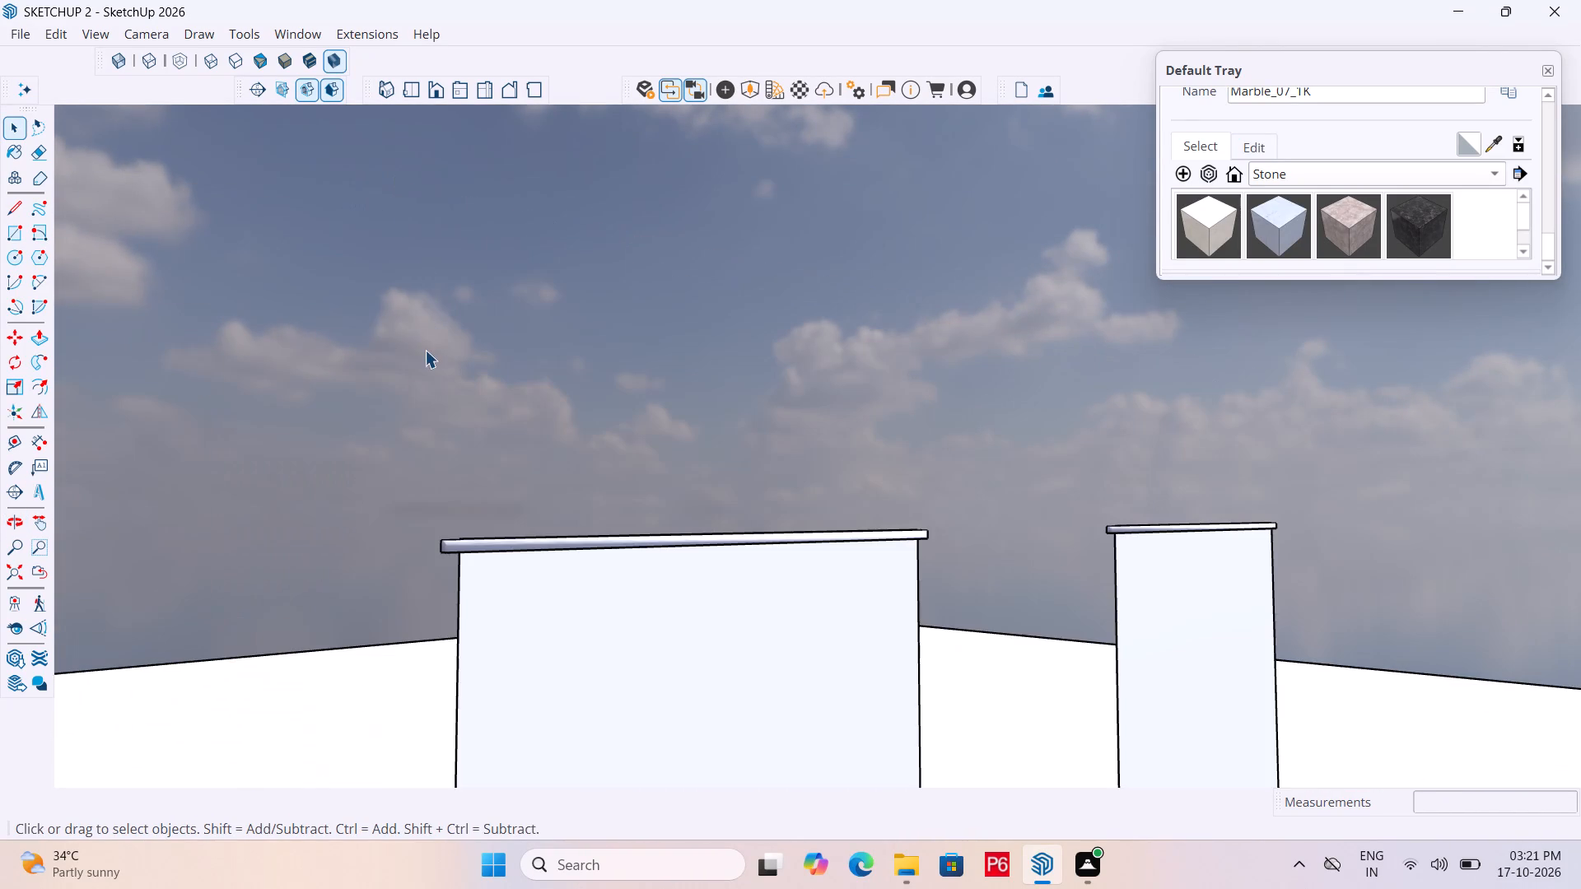
pyautogui.moveTo(553, 532); pyautogui.dragTo(551, 500, button='middle')
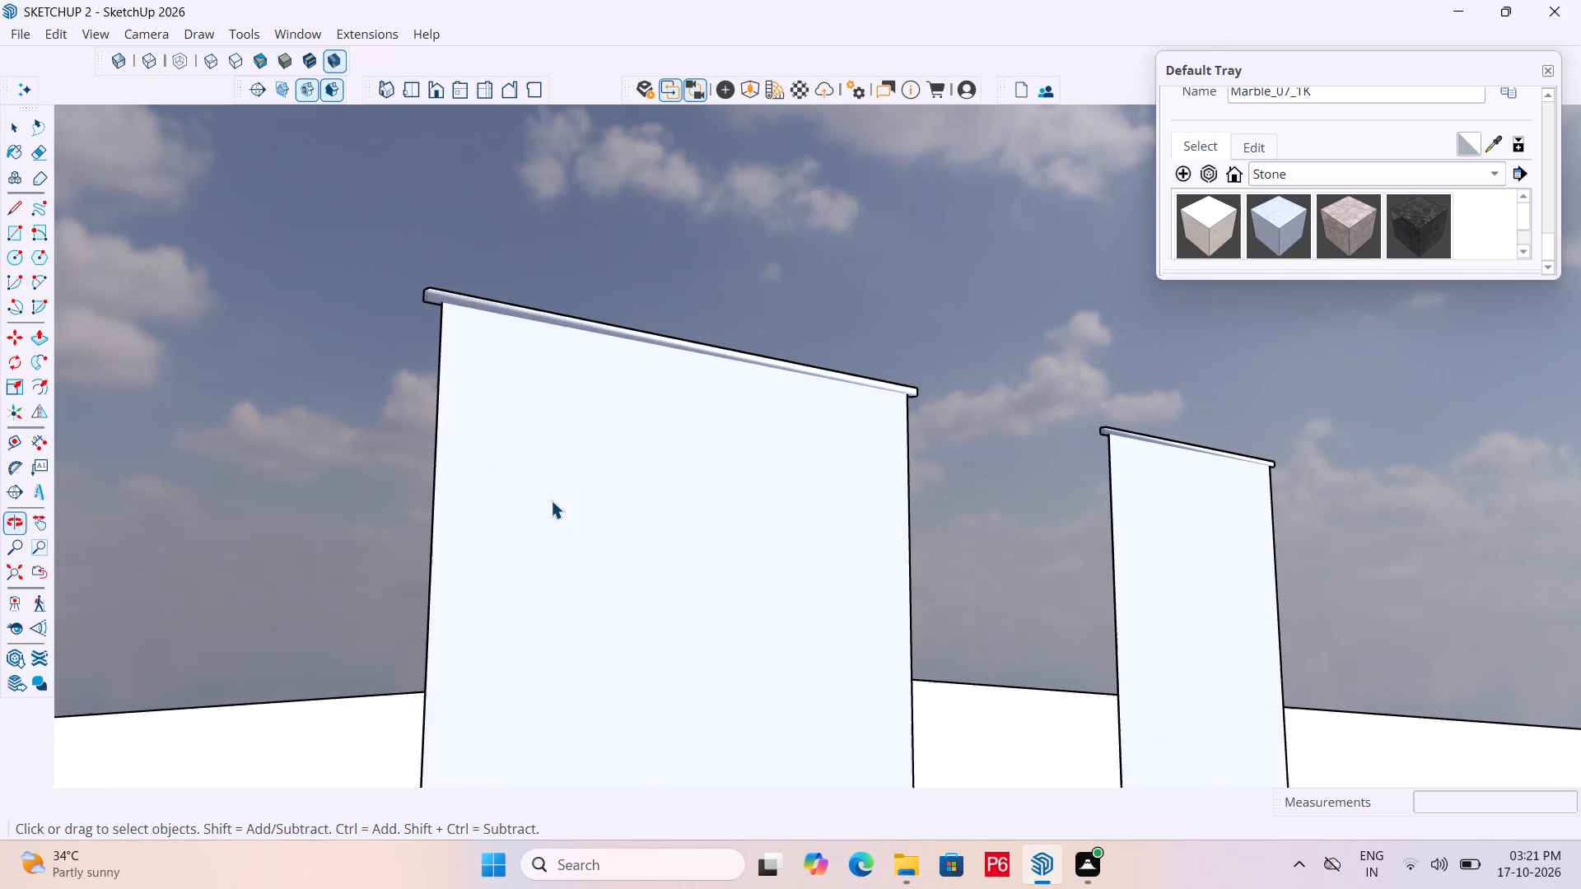
pyautogui.moveTo(594, 430); pyautogui.dragTo(509, 615, button='middle')
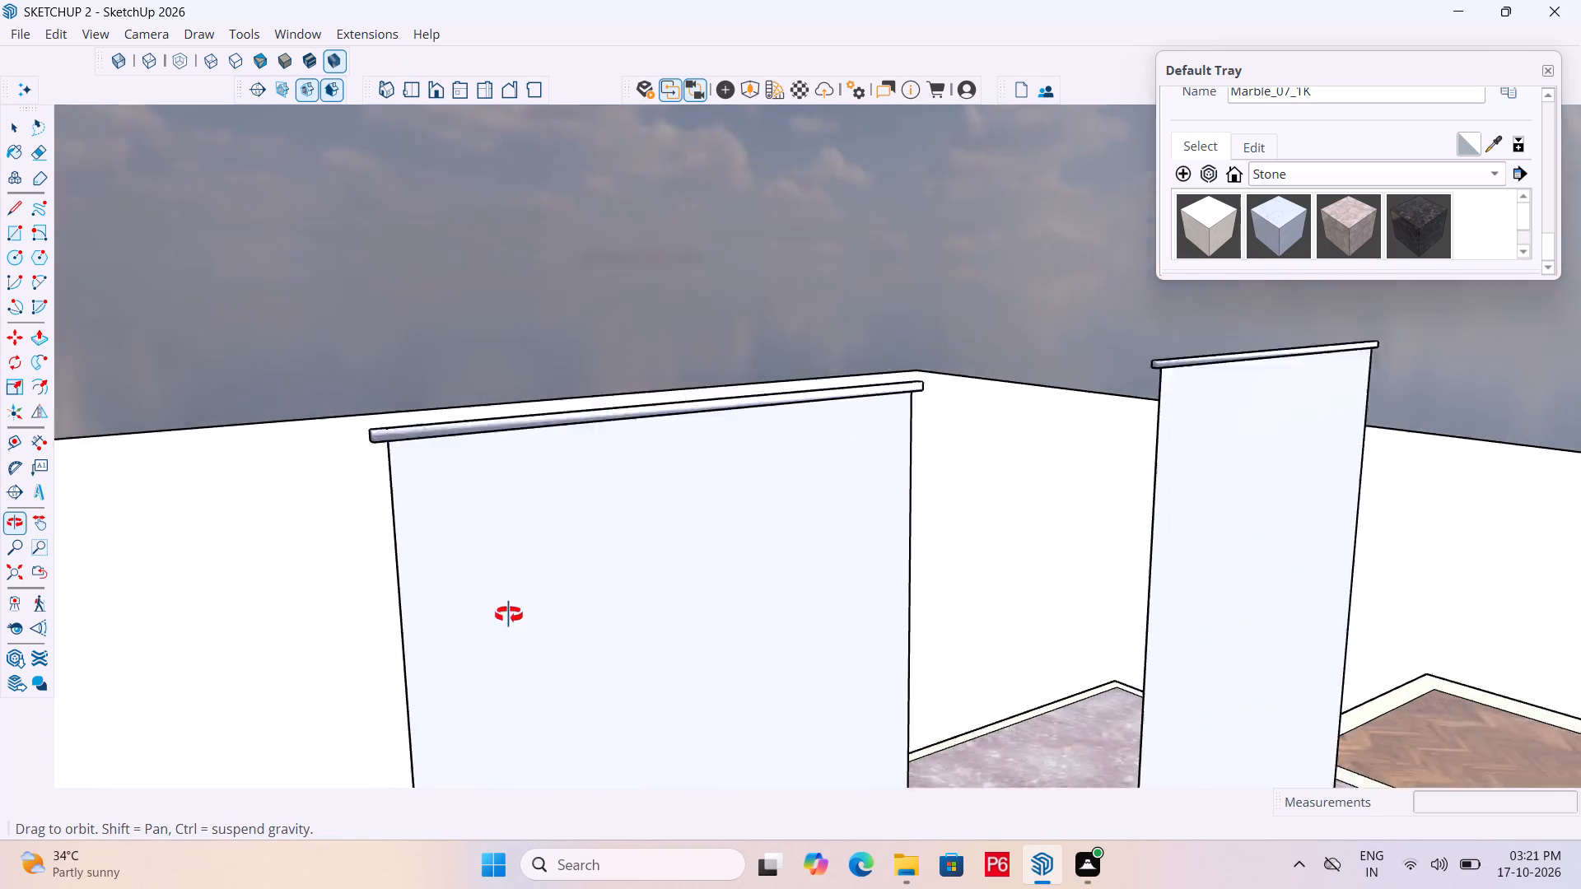
pyautogui.moveTo(509, 615); pyautogui.dragTo(498, 689, button='middle')
pyautogui.scroll(-1, 496, 687)
pyautogui.scroll(-1, 840, 444)
pyautogui.moveTo(860, 468); pyautogui.dragTo(836, 513, button='middle')
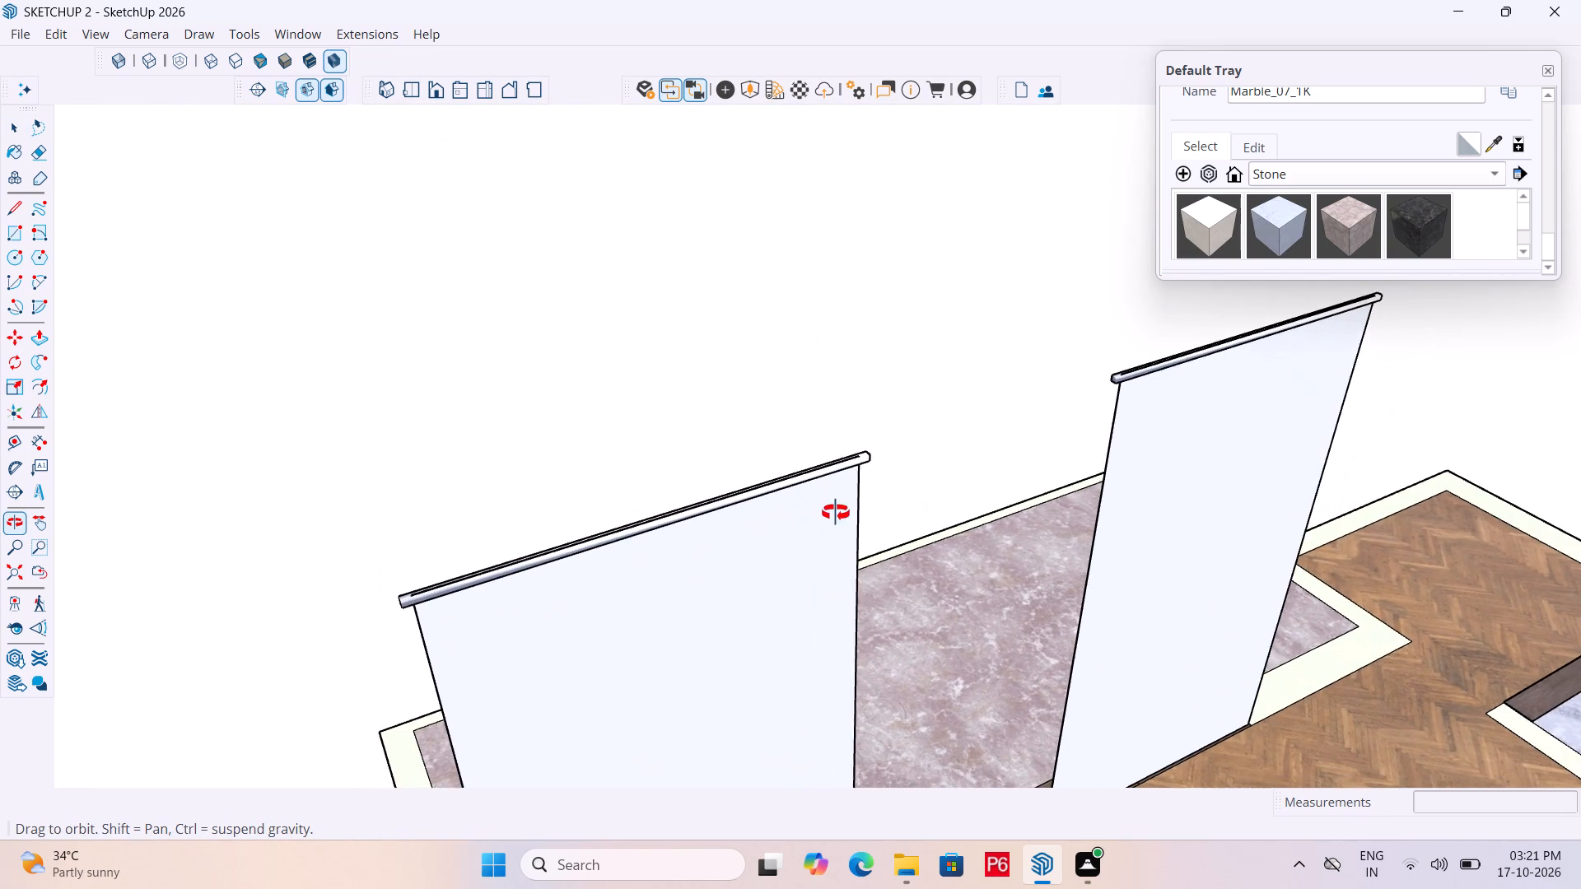
pyautogui.moveTo(836, 513); pyautogui.dragTo(837, 513, button='middle')
# Draw a horizontal 4' by 1' rectangle from the top corner of the blue-floored bedroom's door panel, just under its rail.
pyautogui.press('r')
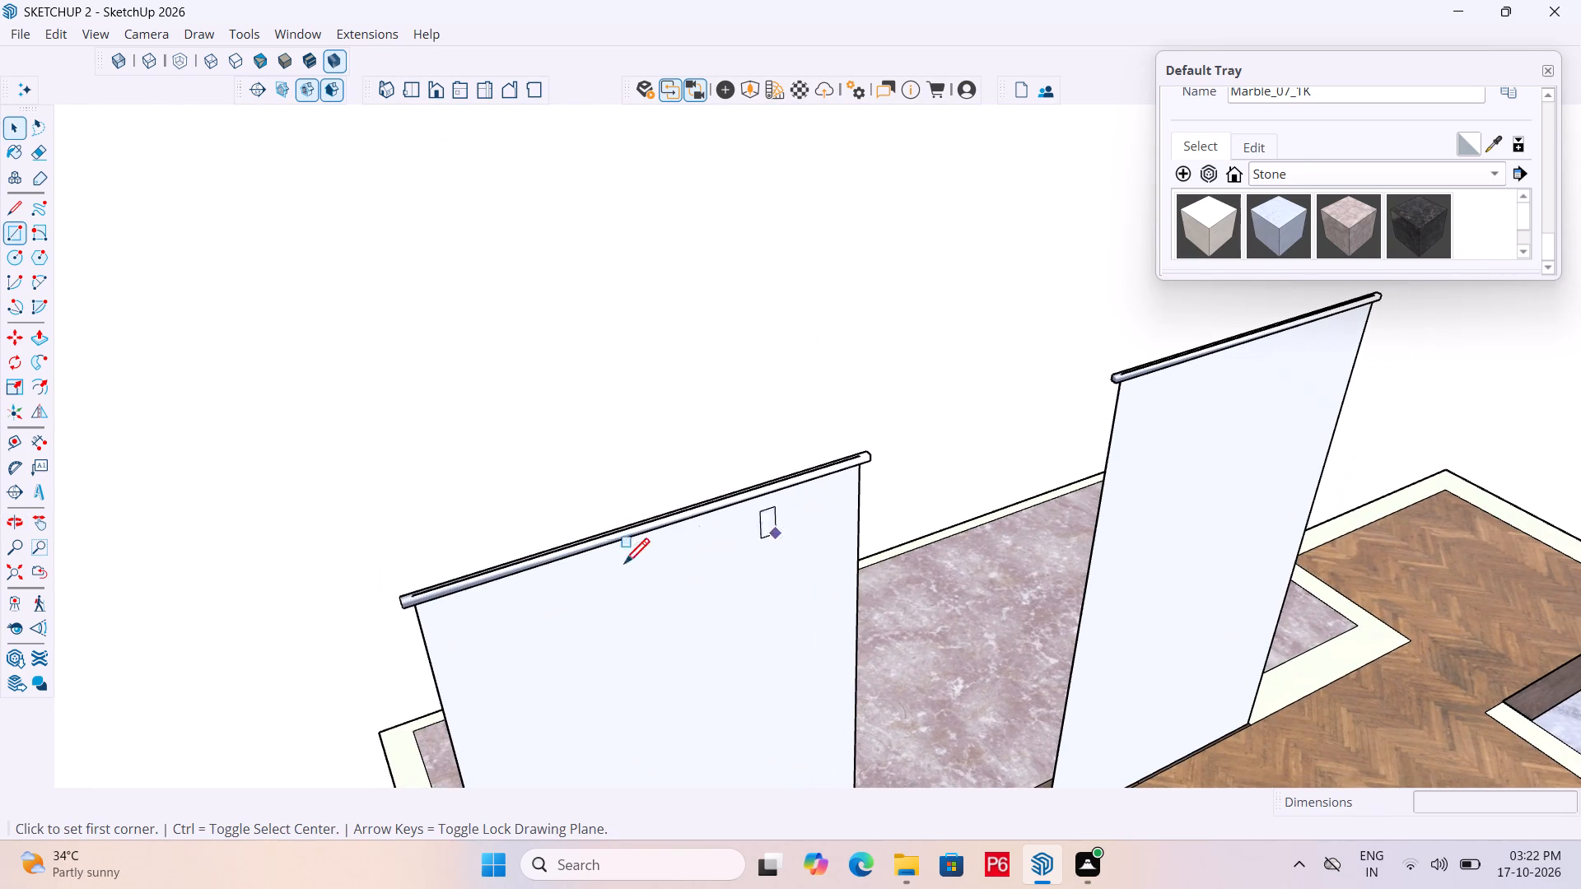
pyautogui.scroll(5, 291, 608)
pyautogui.click(808, 449)
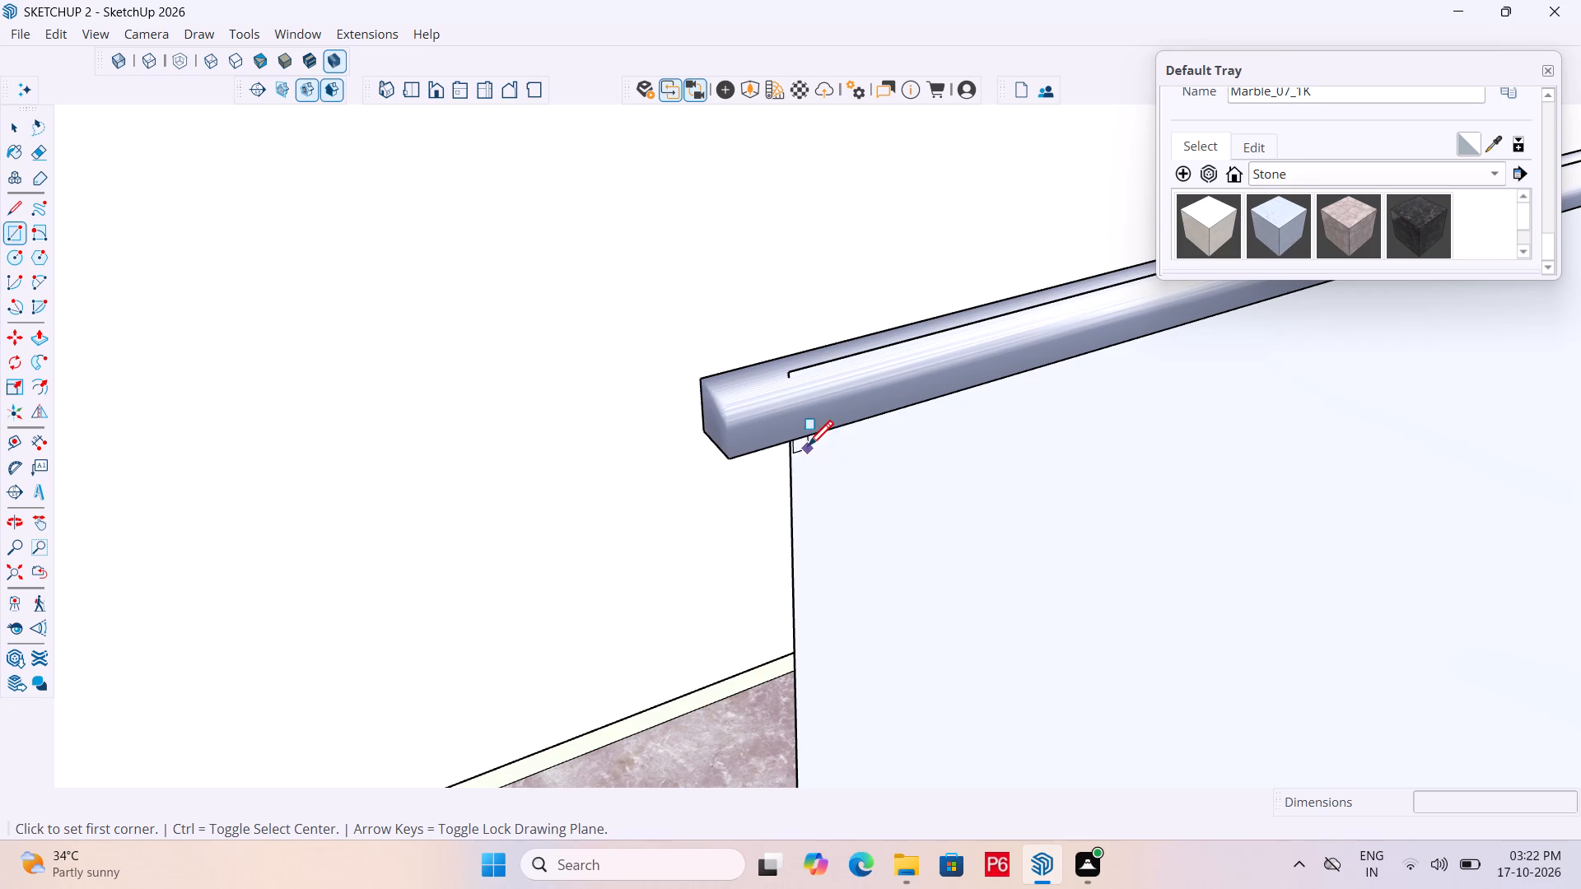
pyautogui.scroll(-7, 1080, 446)
pyautogui.scroll(-5, 697, 463)
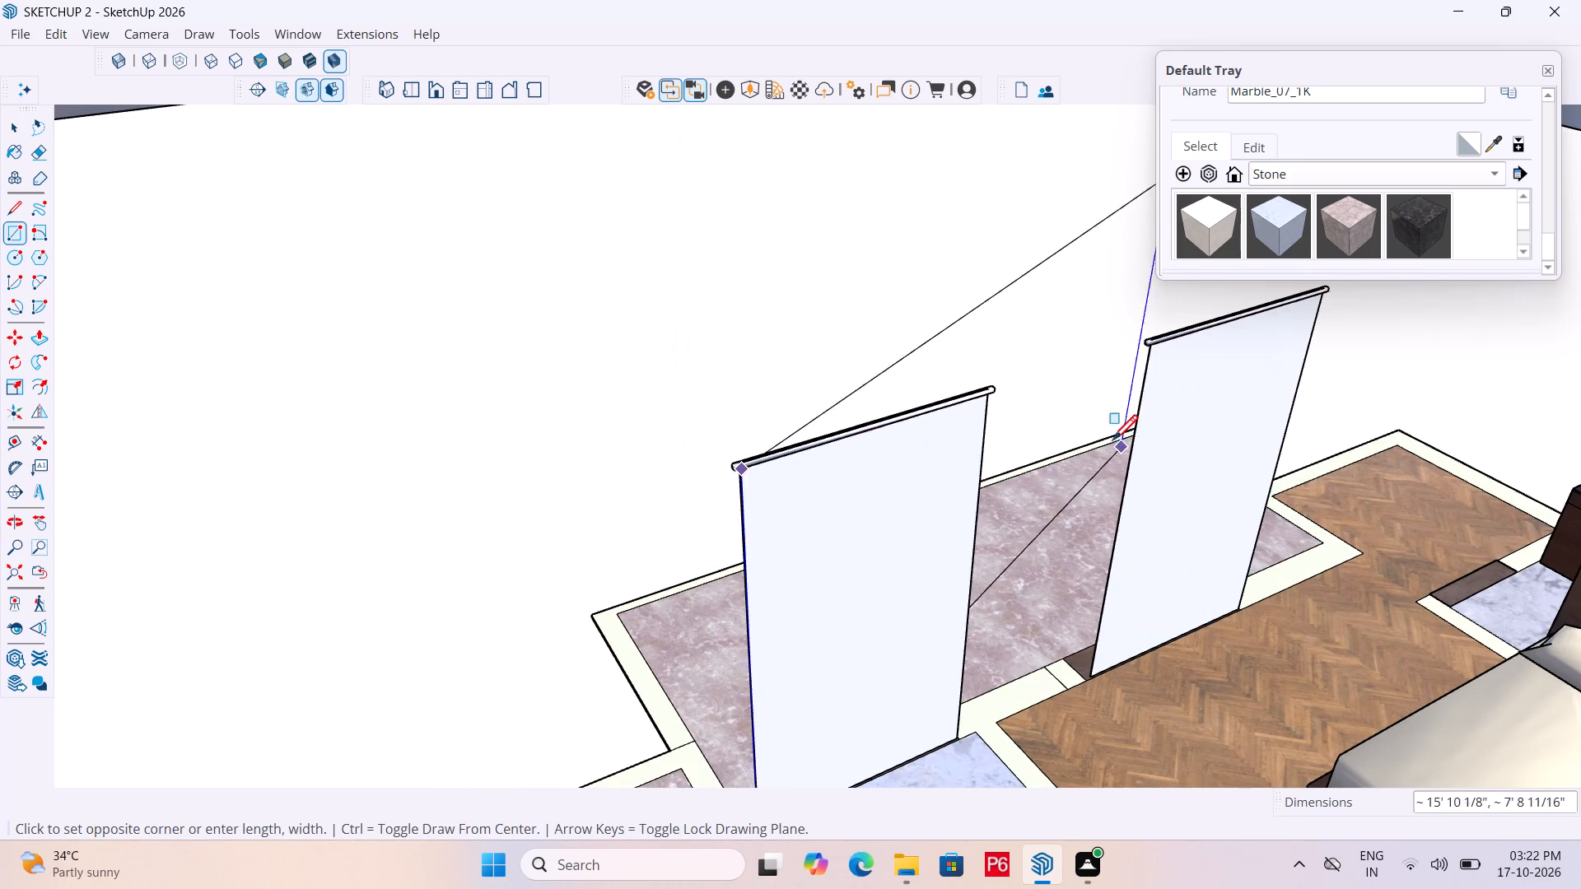
pyautogui.press('Up')
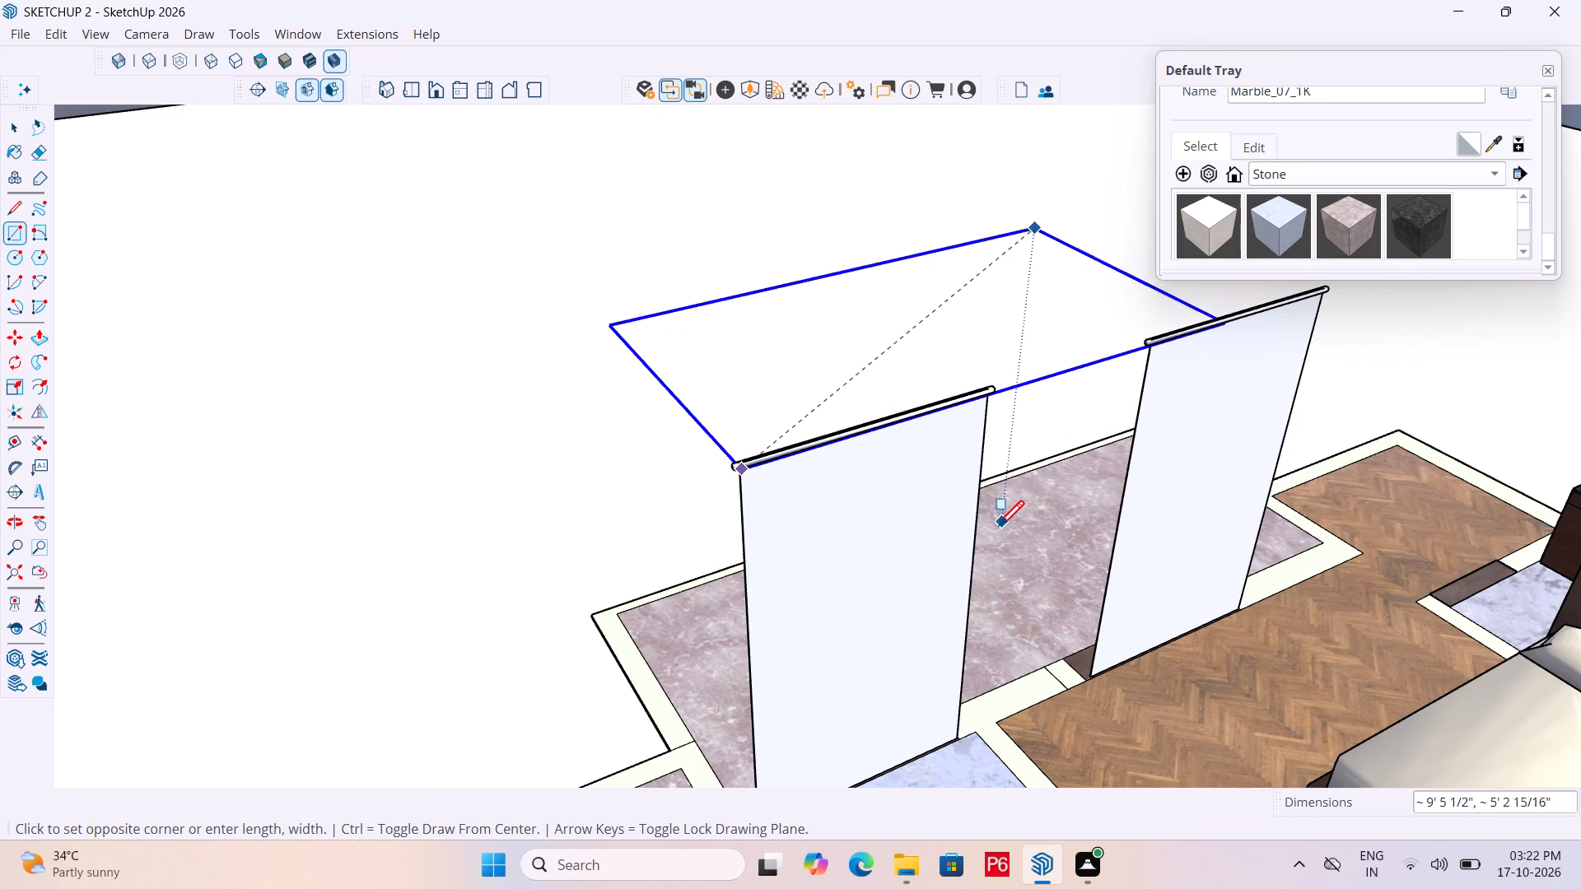
pyautogui.scroll(4, 986, 486)
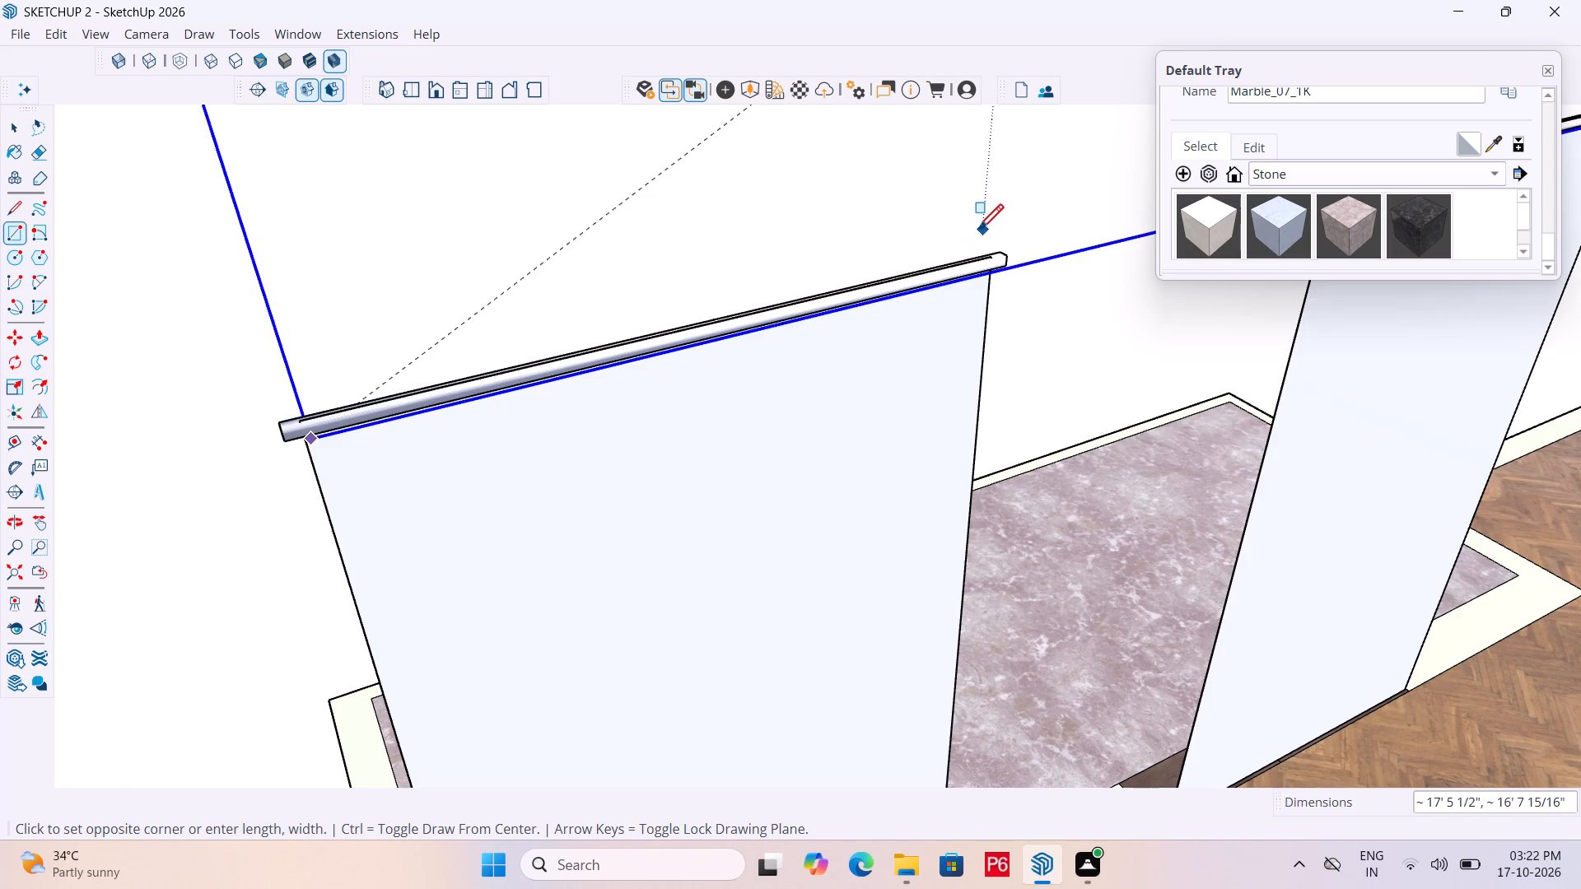
pyautogui.scroll(3, 969, 237)
pyautogui.scroll(-11, 777, 370)
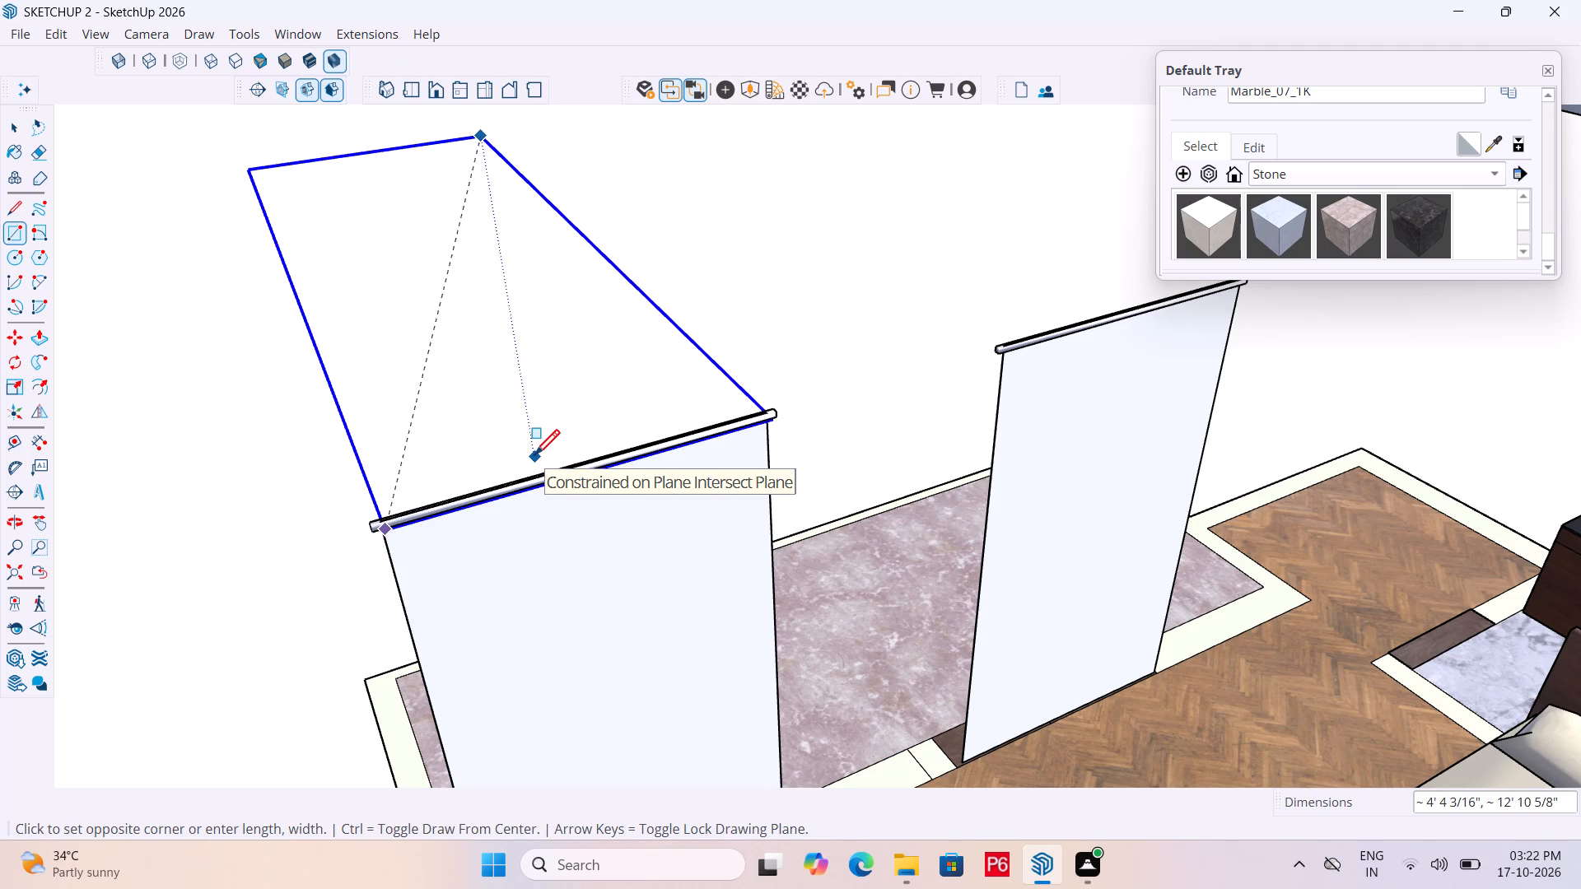
pyautogui.write("4'")
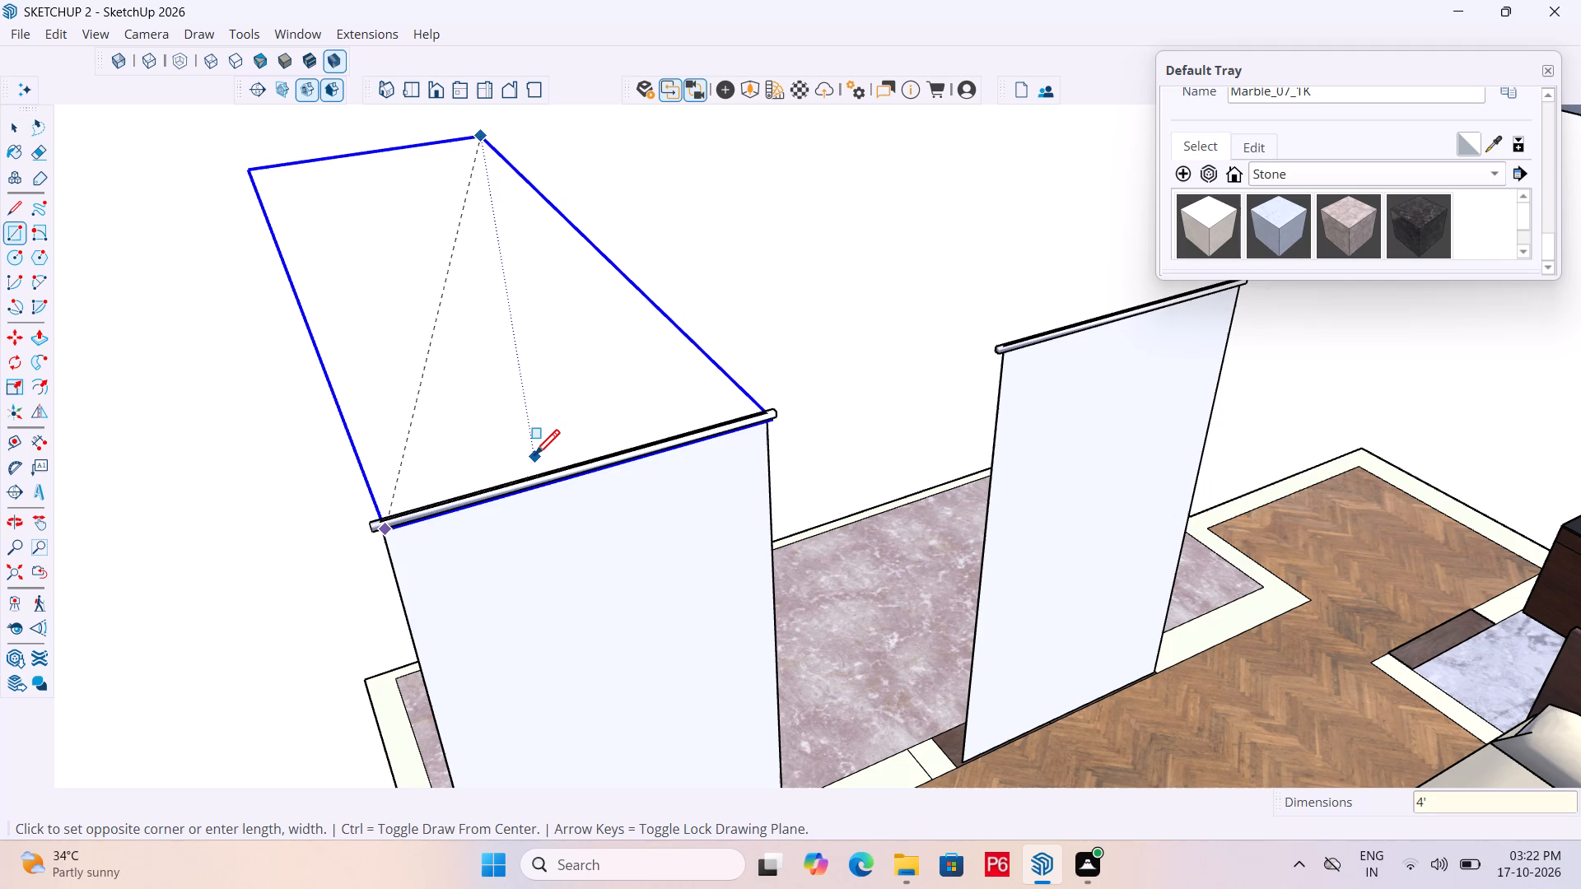
pyautogui.press(',')
pyautogui.write("1'")
pyautogui.press('Return')
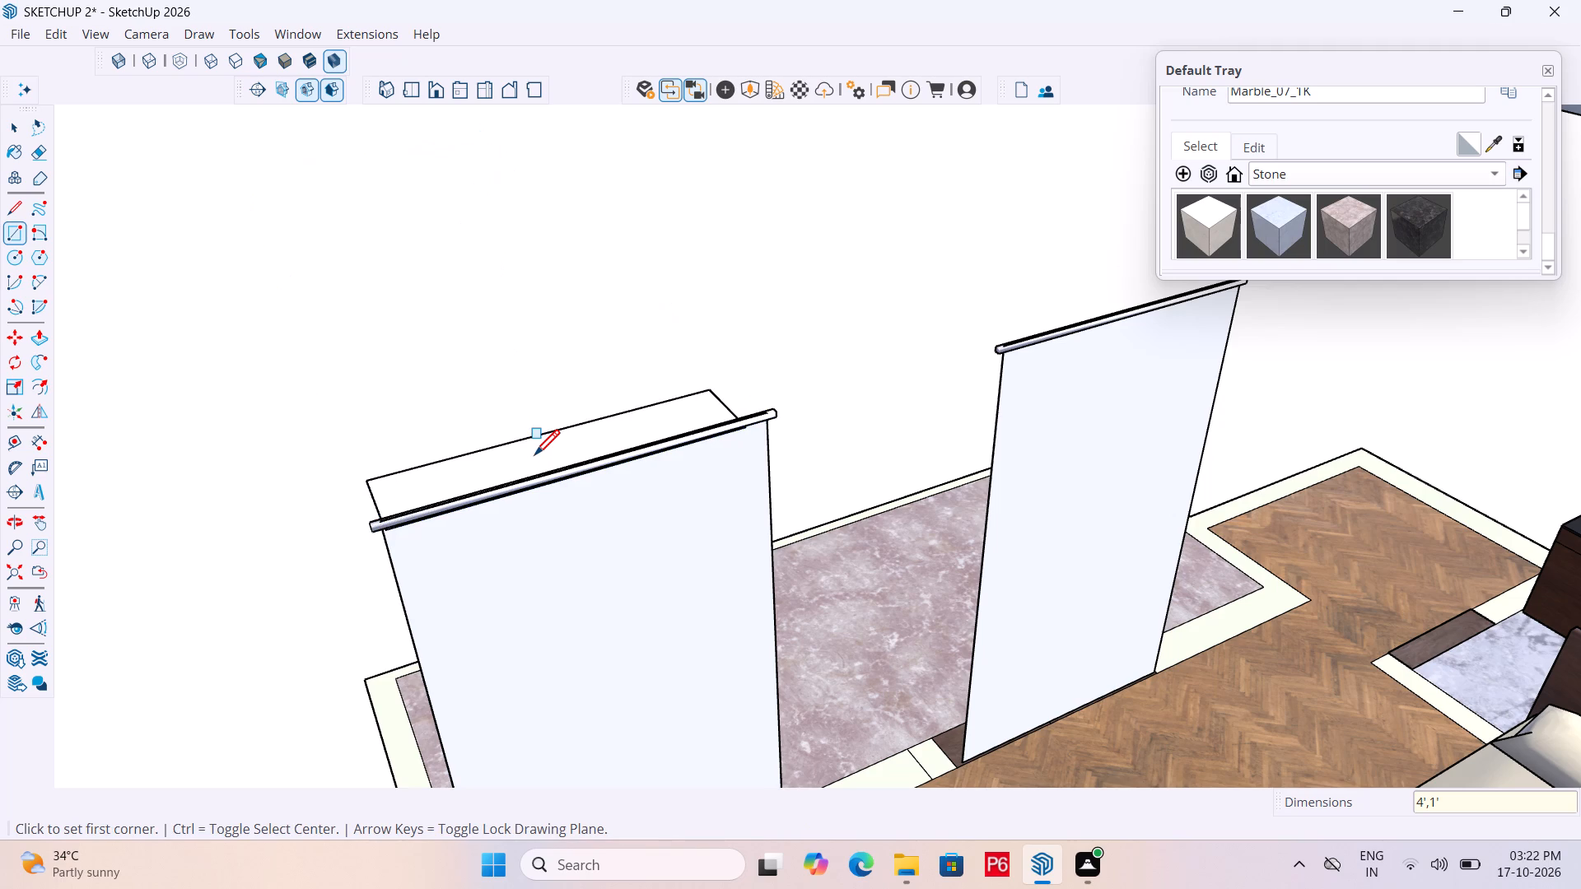
# Make the 4' by 1' rectangle, with its face and edges, into a group.
pyautogui.press('space')
pyautogui.click(389, 473)
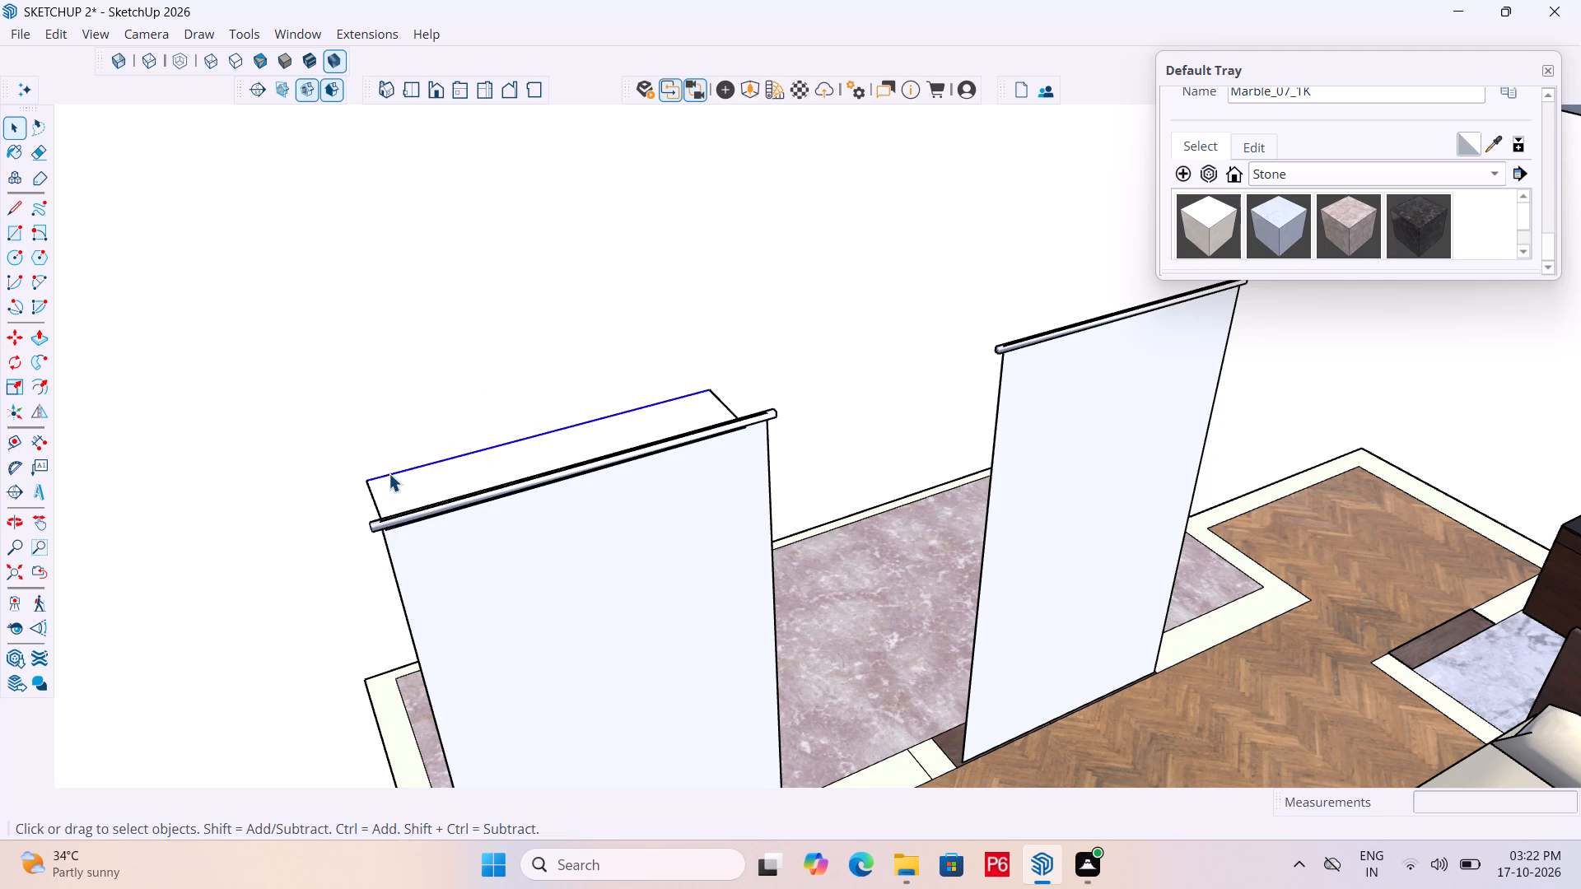
pyautogui.tripleClick(391, 477)
pyautogui.rightClick(391, 477)
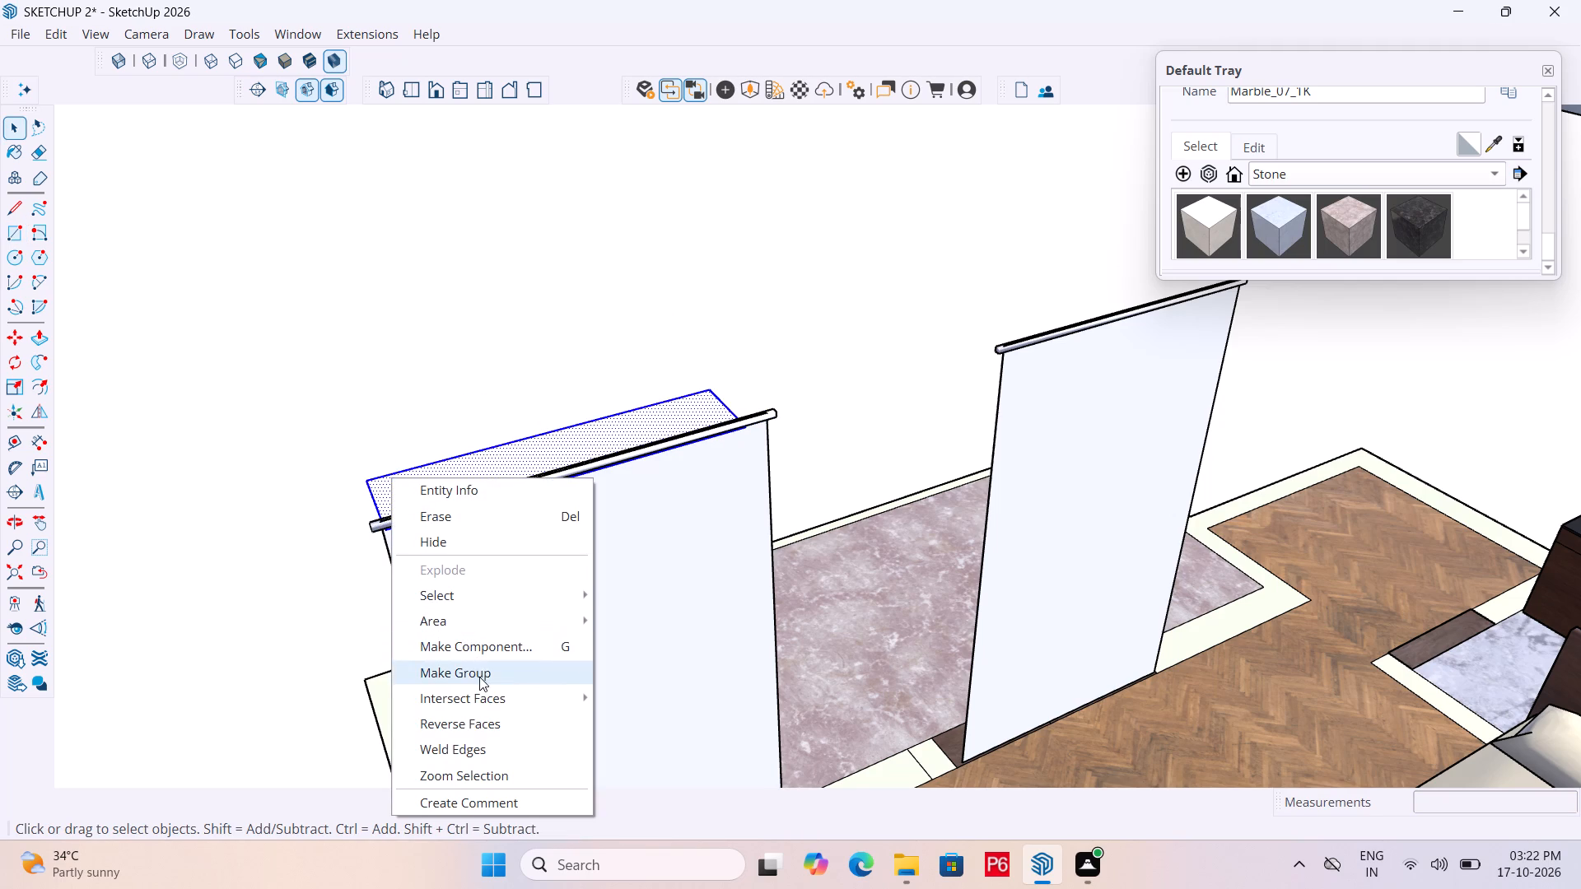
pyautogui.click(479, 677)
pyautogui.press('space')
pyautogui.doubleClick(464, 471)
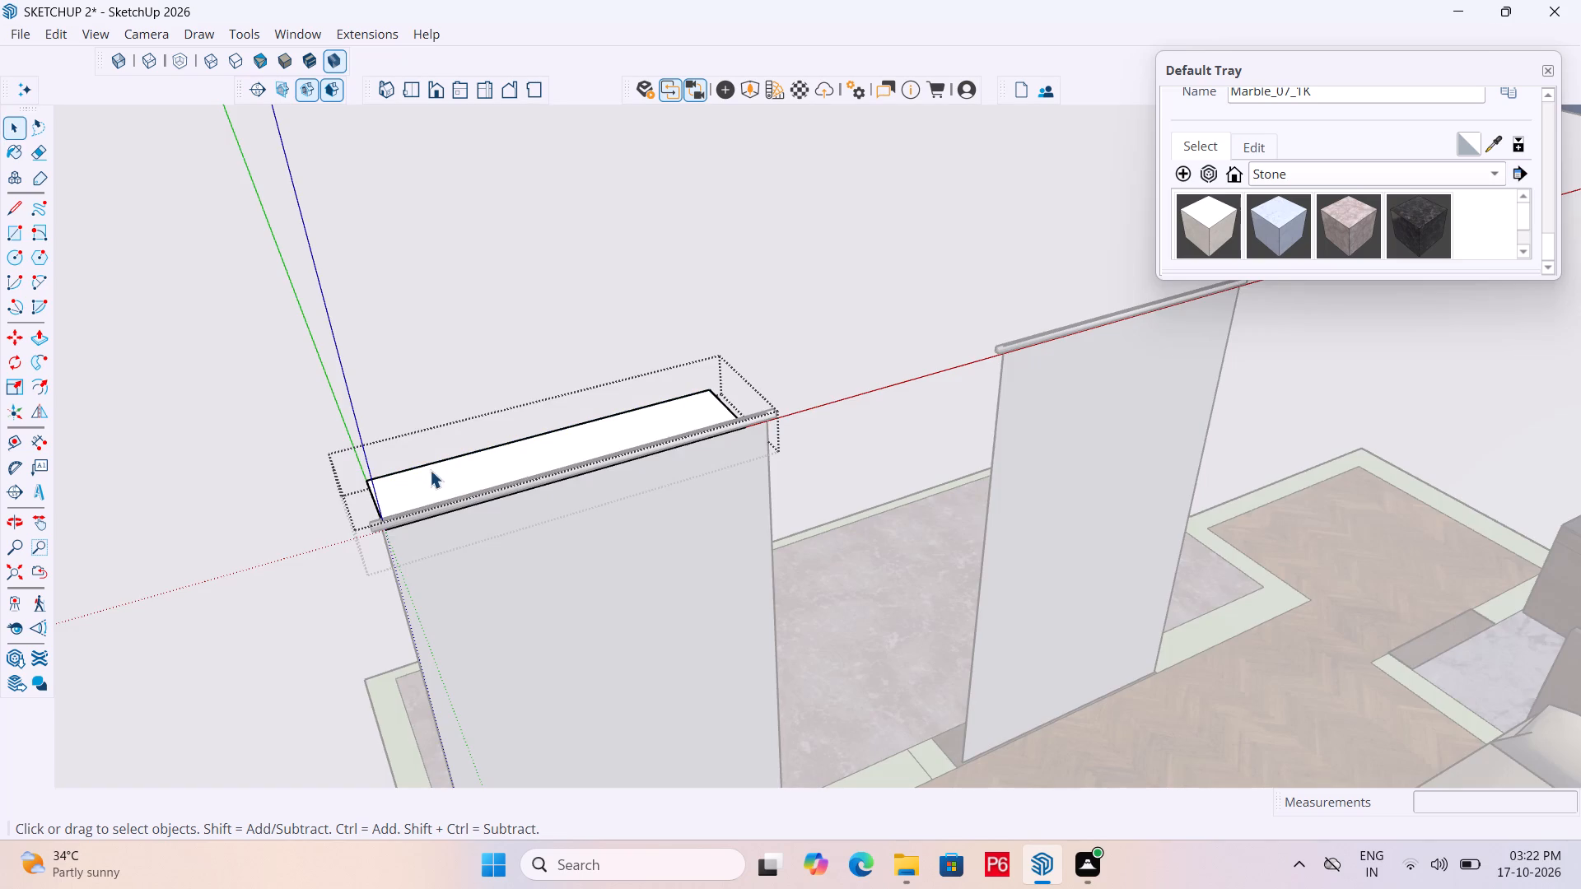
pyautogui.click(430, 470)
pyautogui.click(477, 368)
# Move the rectangle group about 11 1/2" from the balcony side to the bedroom side of the door panel.
pyautogui.click(466, 463)
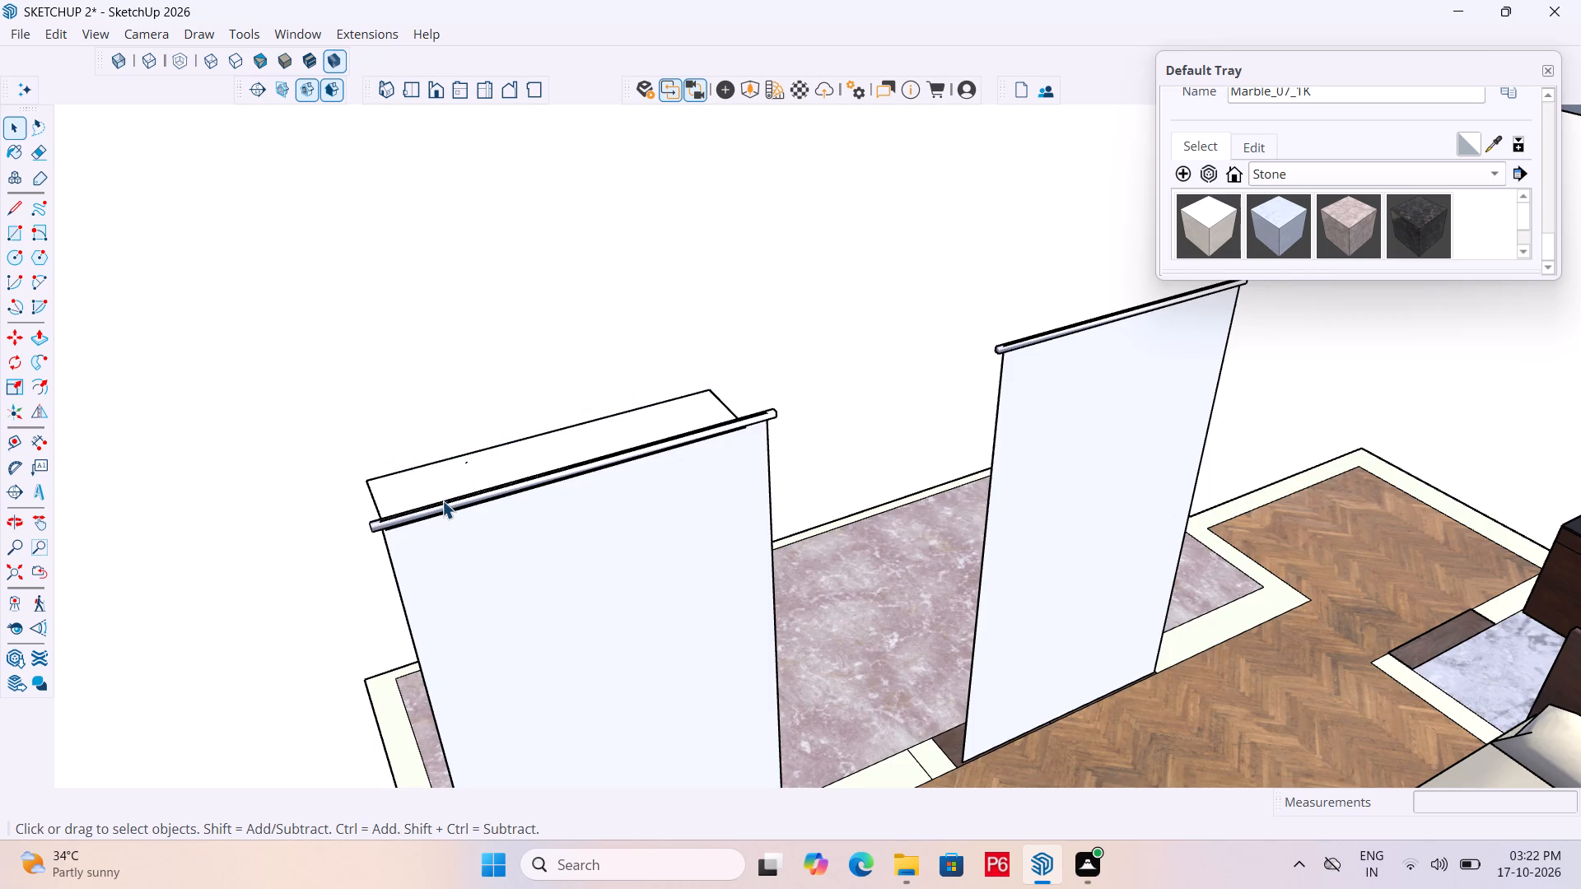
pyautogui.press('m')
pyautogui.click(386, 524)
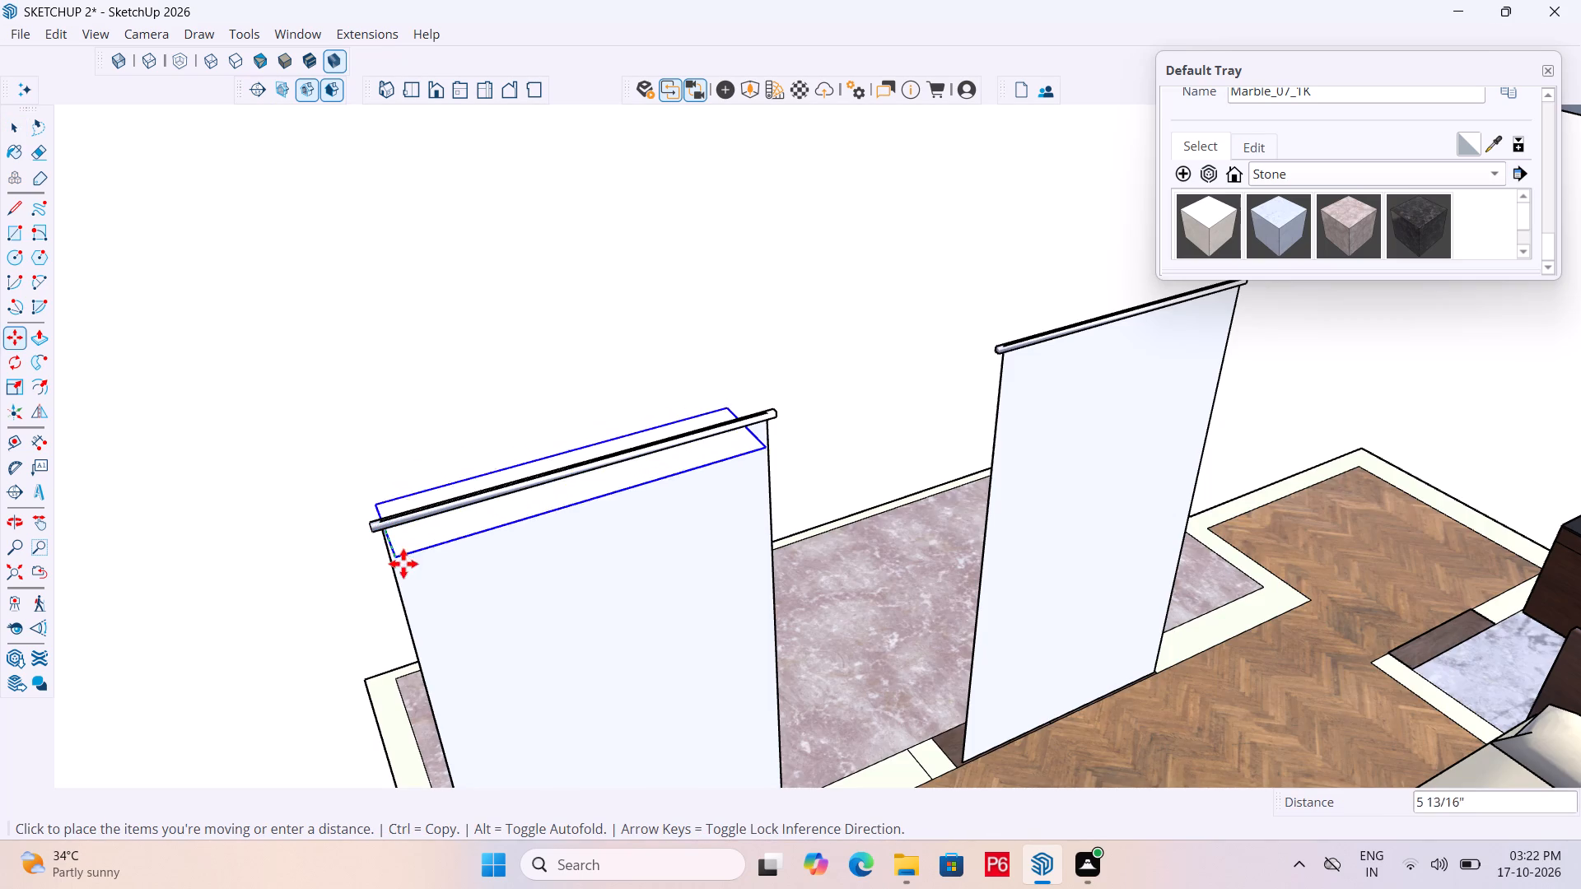
pyautogui.click(411, 582)
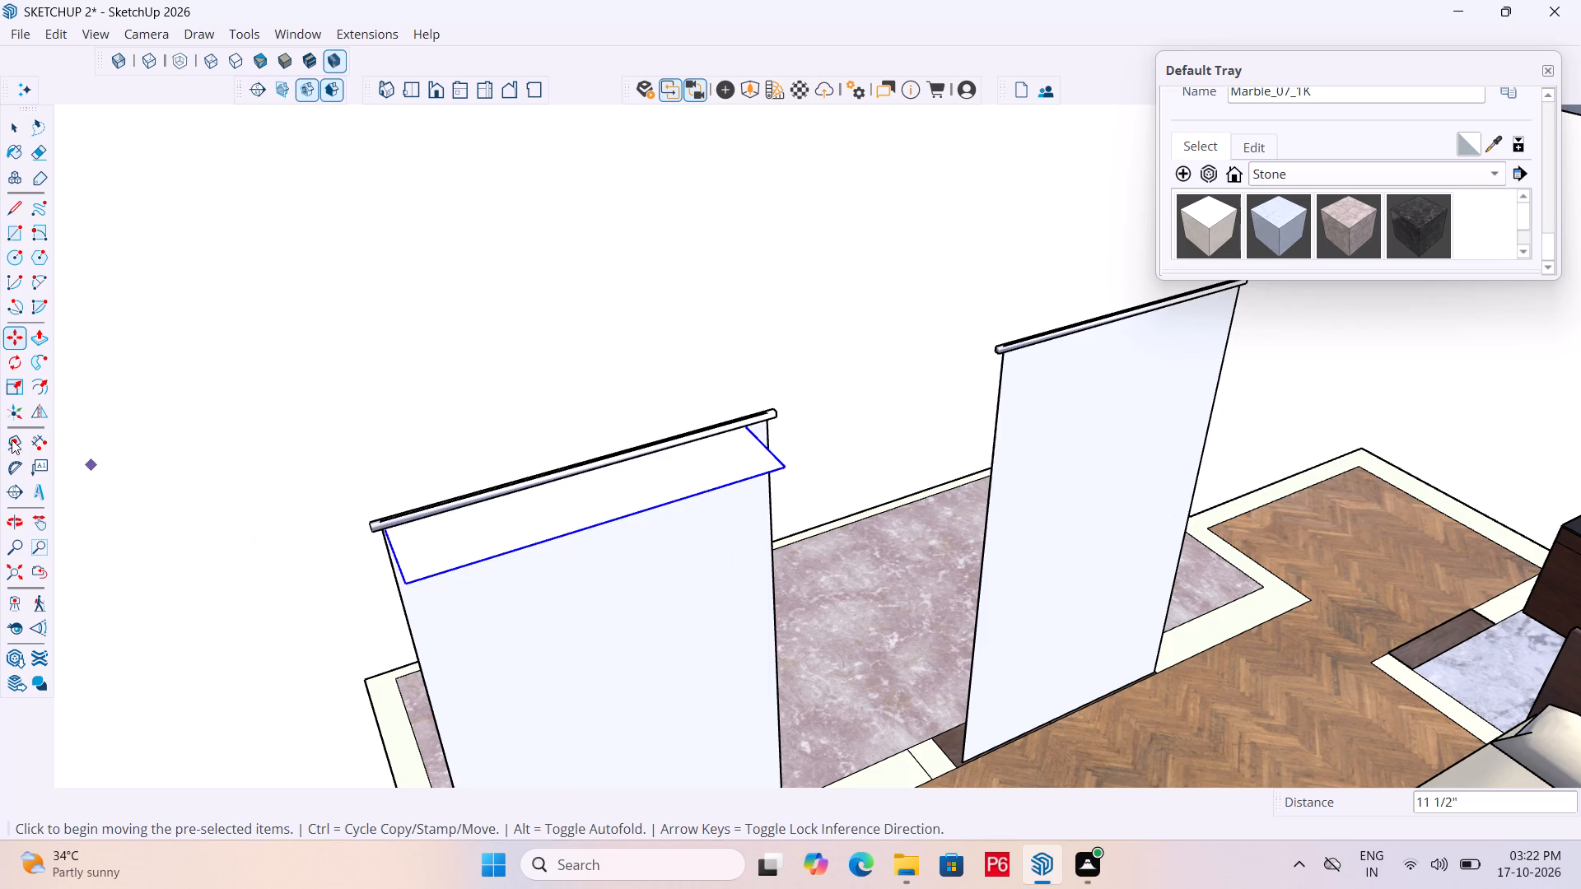
# Scale the rectangle group's depth to about 0.33, leaving a narrow strip along the panel's top.
pyautogui.click(16, 384)
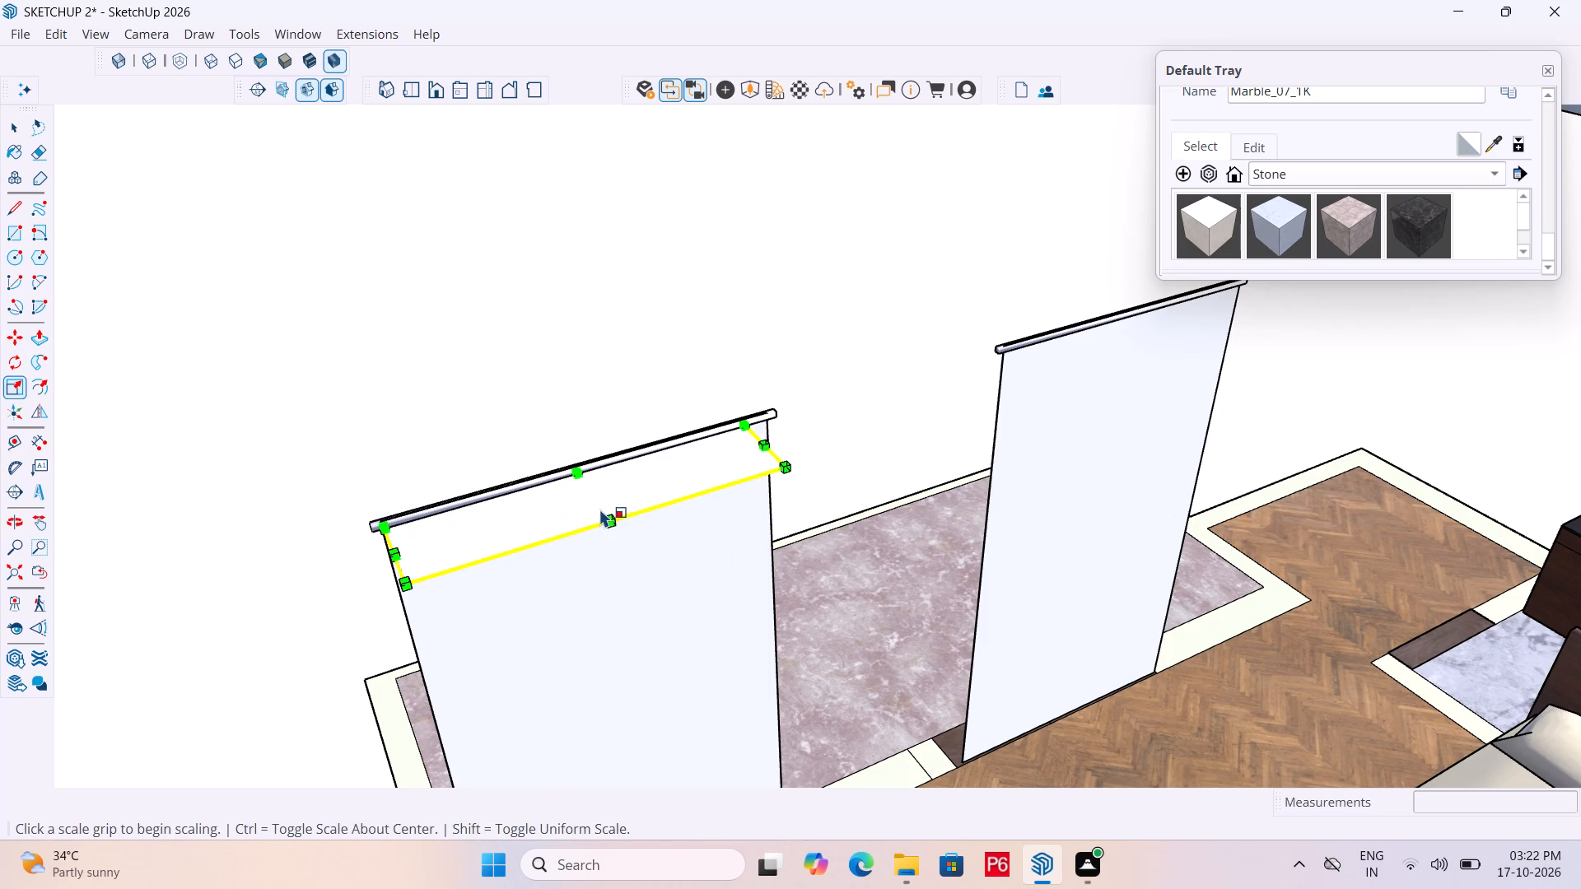
pyautogui.click(611, 516)
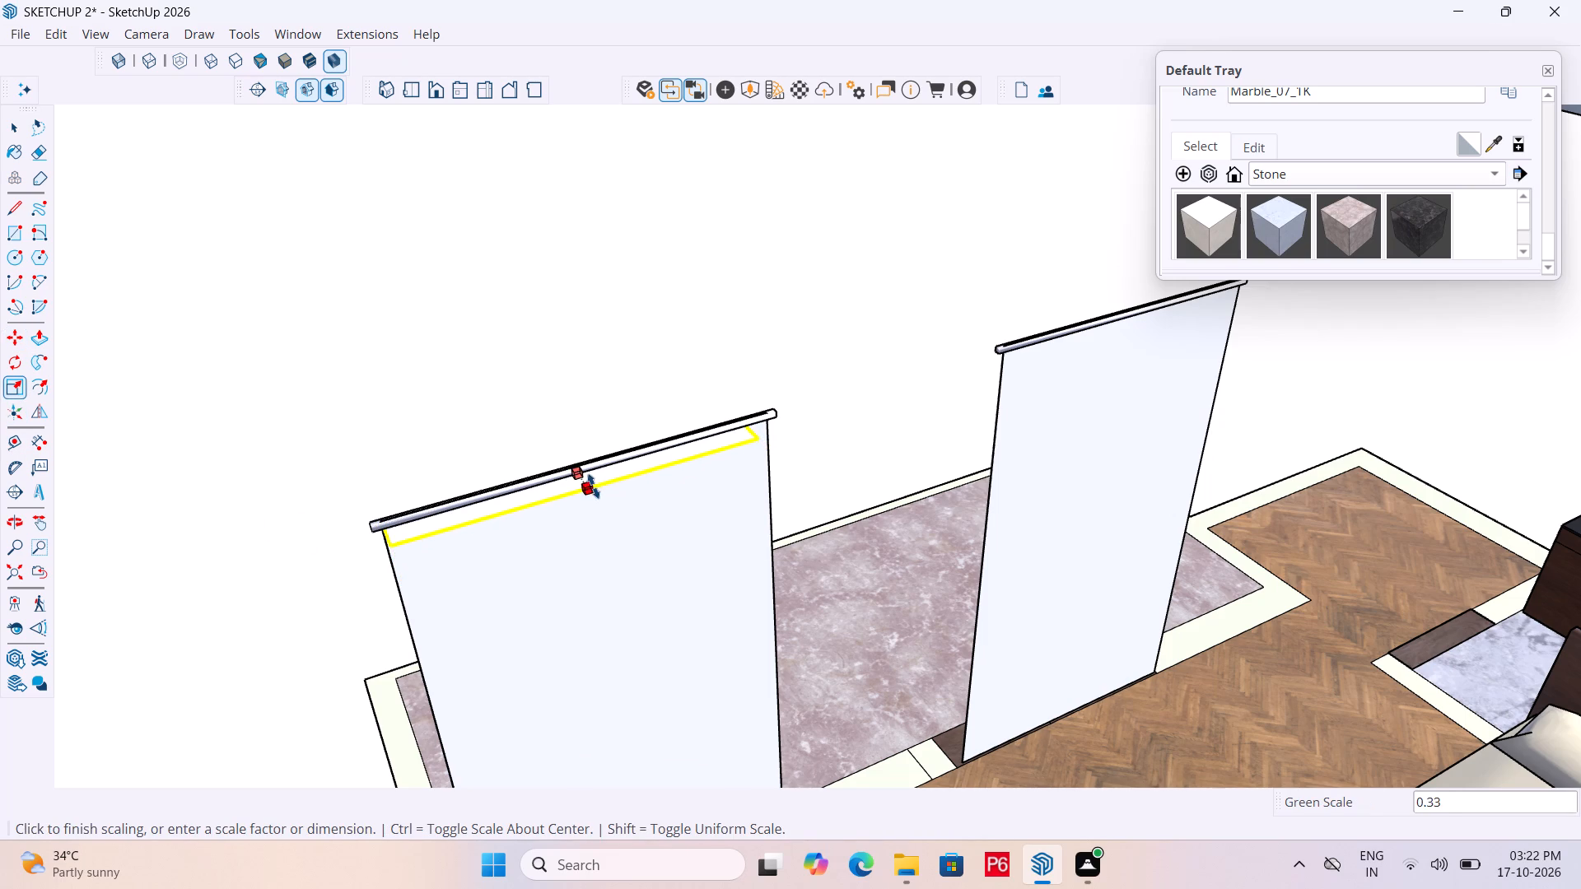
pyautogui.doubleClick(593, 484)
pyautogui.scroll(7, 767, 402)
pyautogui.scroll(-5, 711, 470)
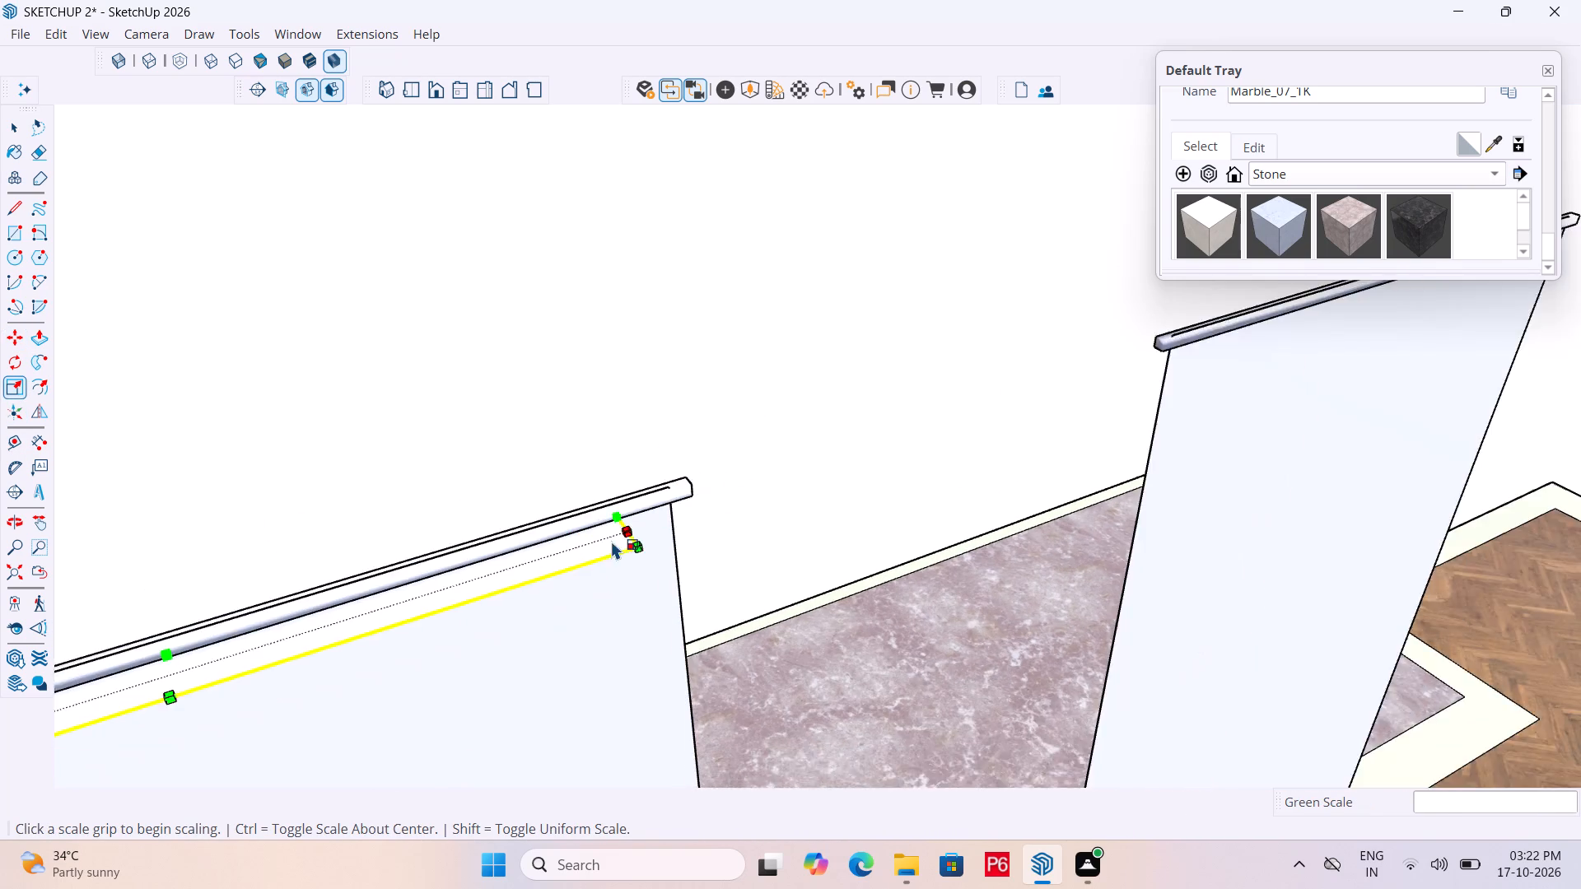
# Scale the strip's length by about 1.07 so it reaches the far side edge of the door panel.
pyautogui.scroll(6, 622, 535)
pyautogui.click(630, 528)
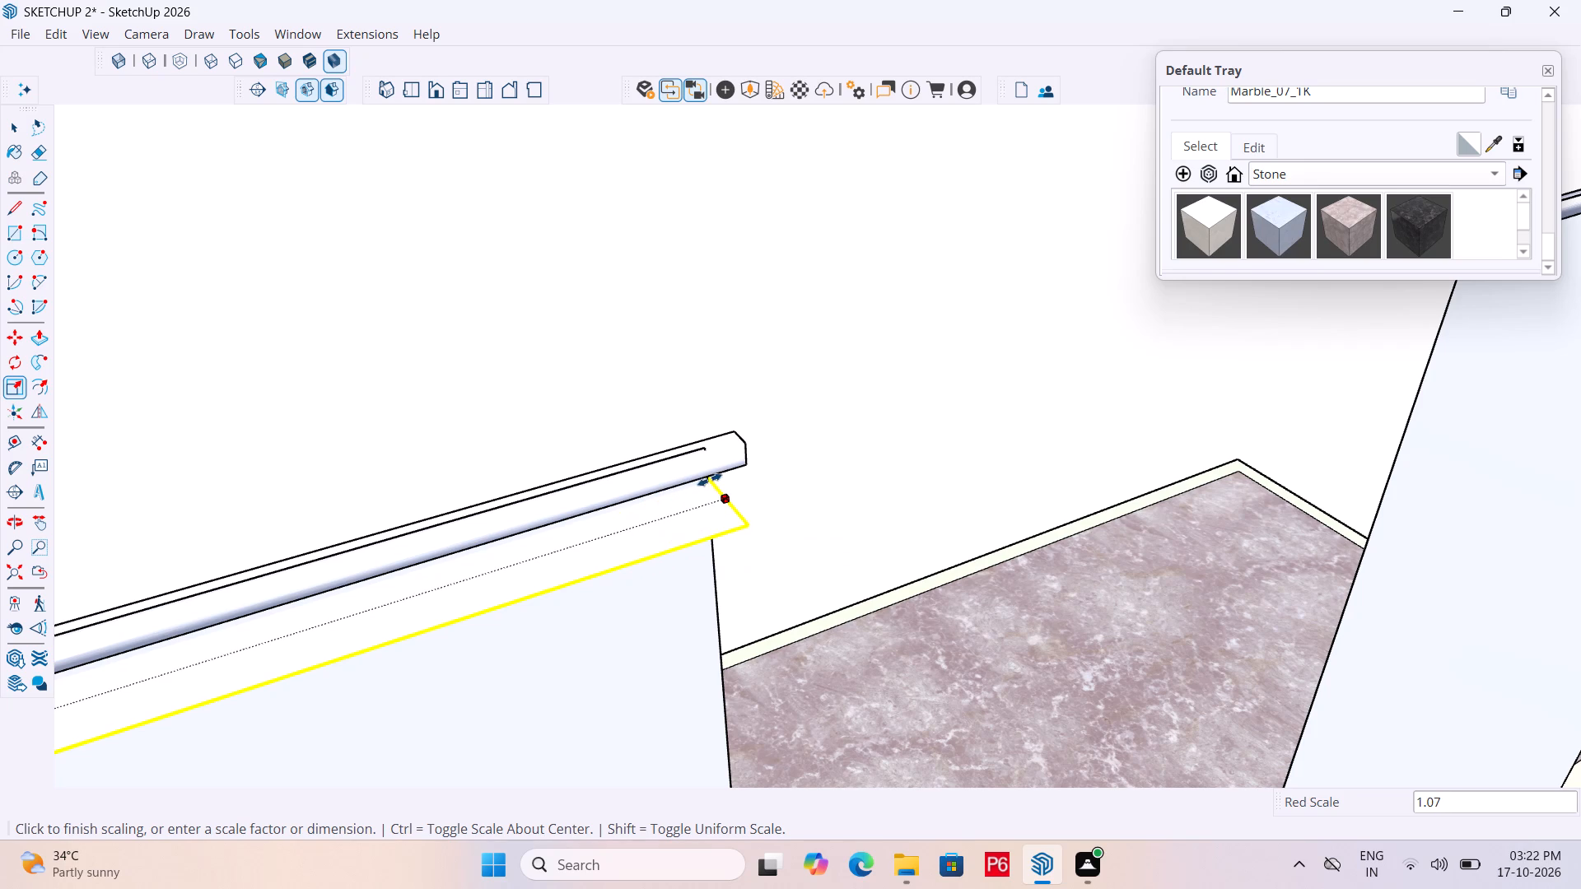
pyautogui.moveTo(710, 480); pyautogui.dragTo(726, 461)
pyautogui.scroll(-6, 758, 405)
pyautogui.press('space')
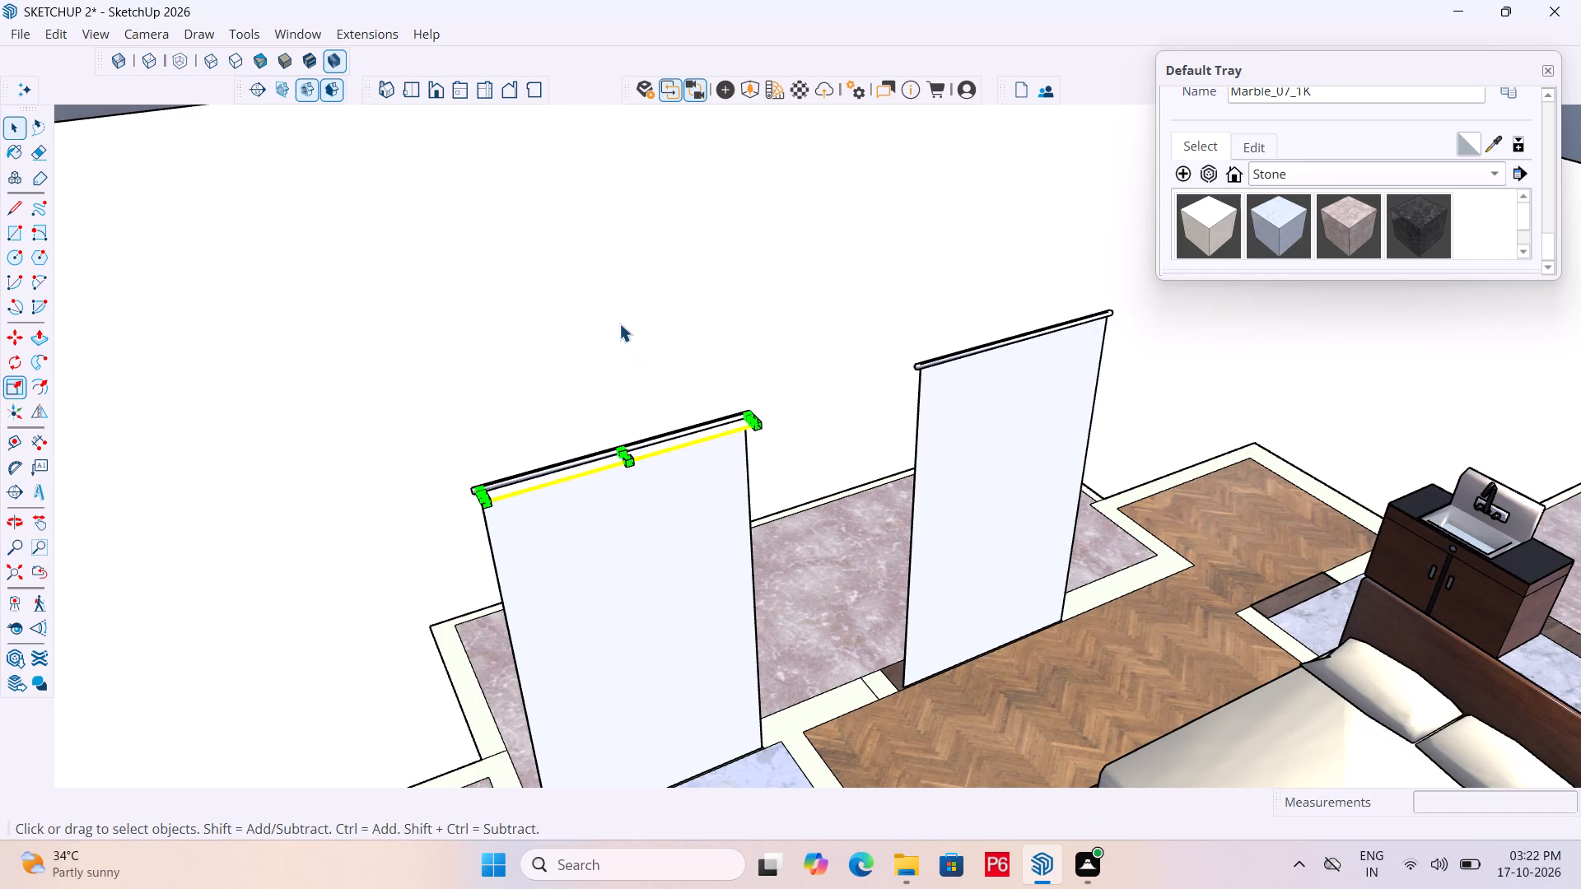
pyautogui.click(613, 316)
# Scale the narrow strip's depth to about 0.88 at the top of the bedroom-side door panel and deselect it.
pyautogui.scroll(4, 562, 465)
pyautogui.moveTo(554, 469); pyautogui.dragTo(594, 133, button='middle')
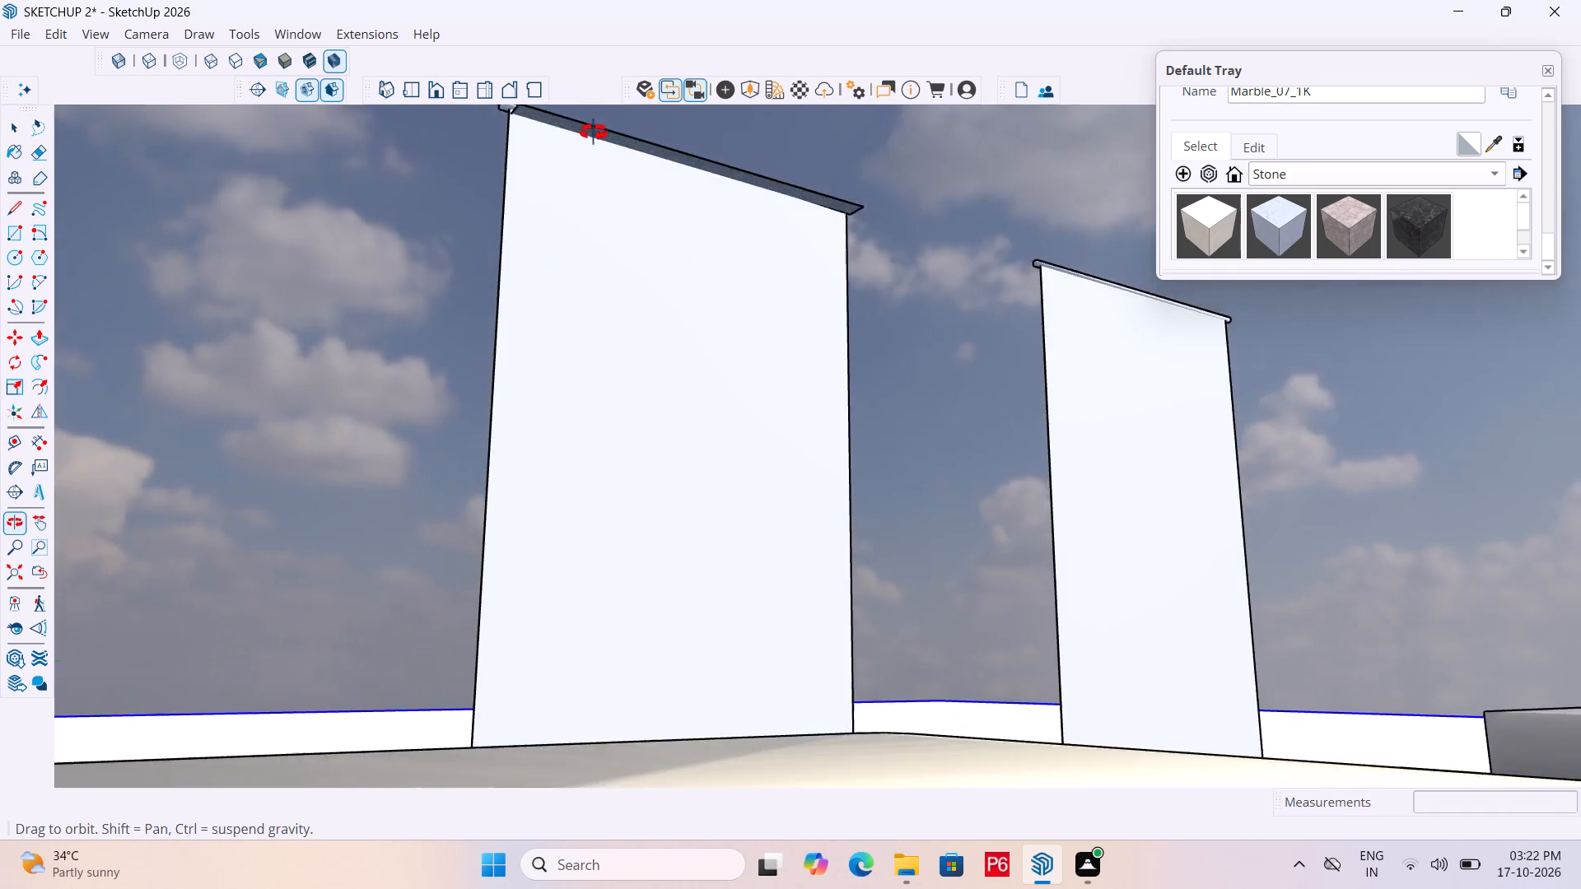
pyautogui.moveTo(594, 133); pyautogui.dragTo(560, 272, button='middle')
pyautogui.scroll(-5, 513, 659)
pyautogui.moveTo(548, 583); pyautogui.dragTo(542, 447, button='middle')
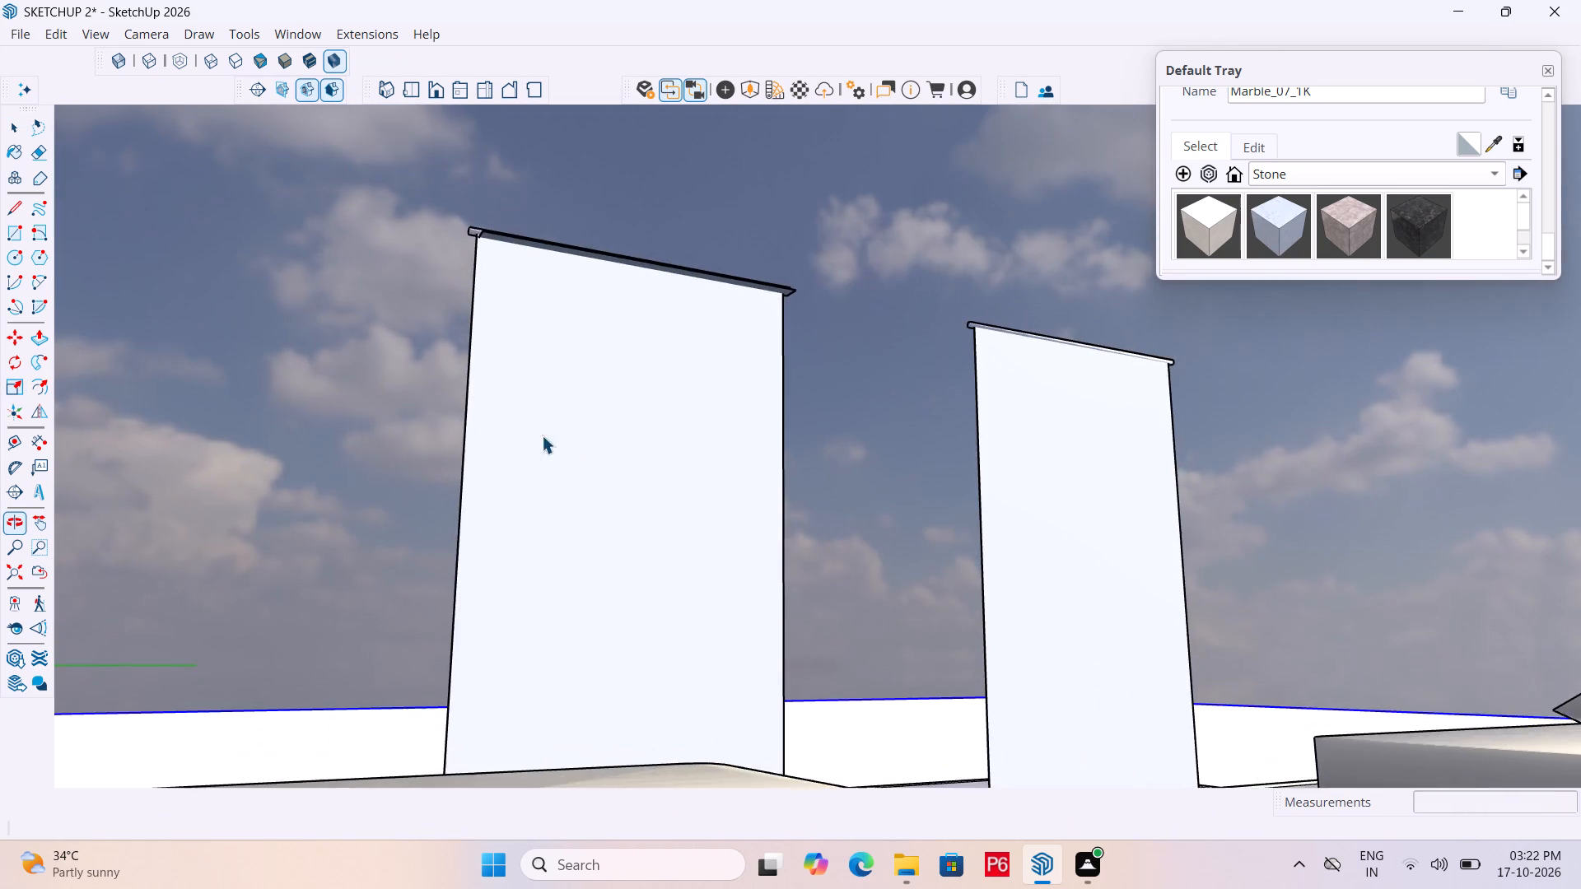
pyautogui.scroll(10, 527, 267)
pyautogui.scroll(9, 450, 213)
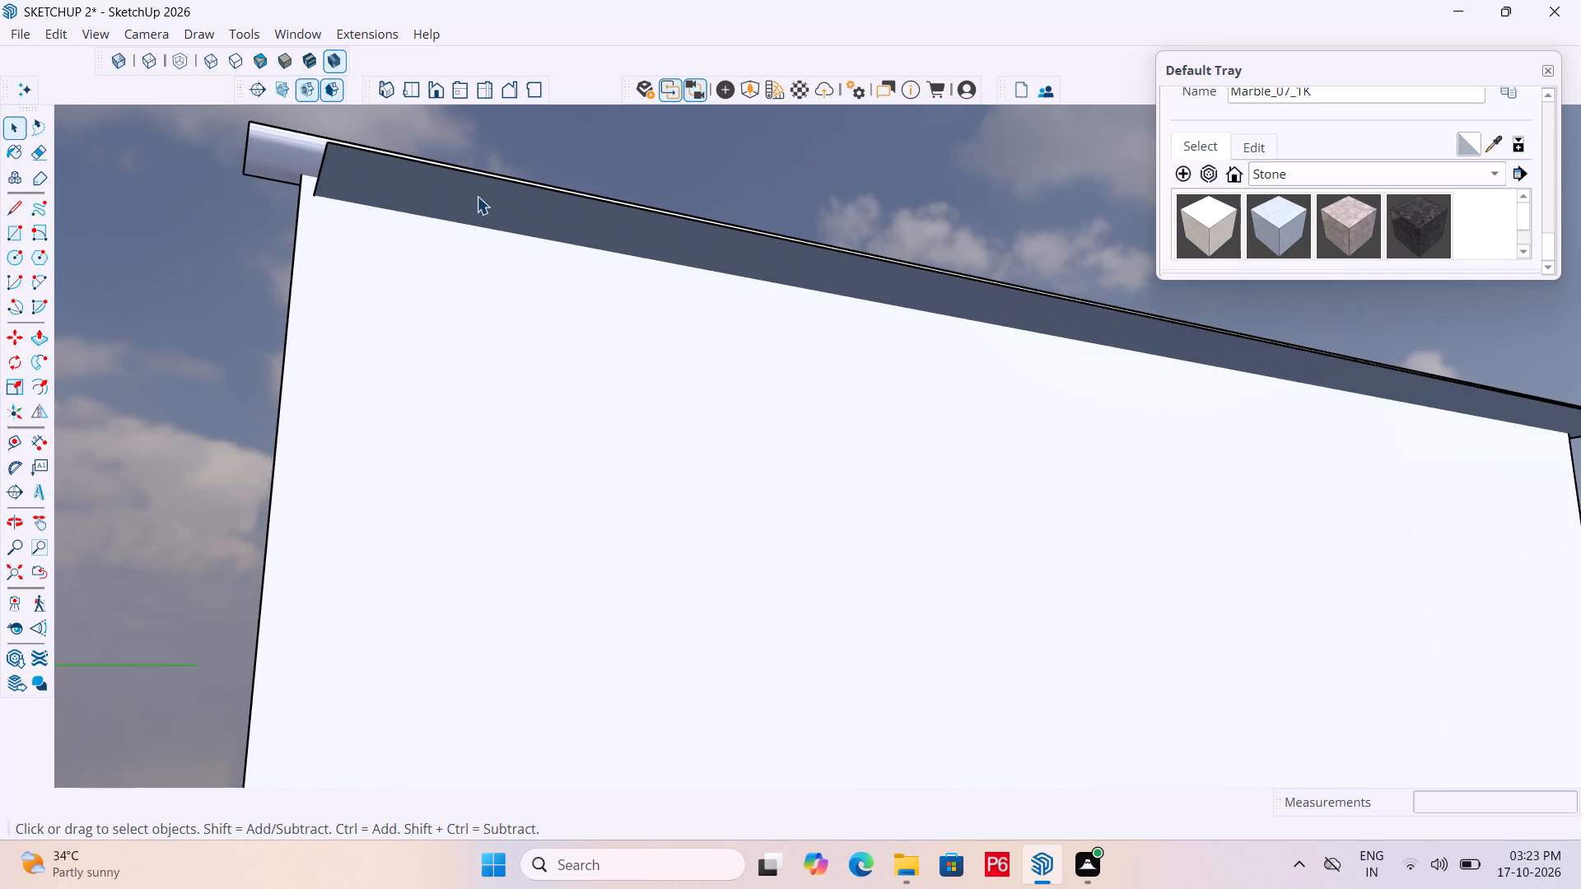
pyautogui.click(478, 197)
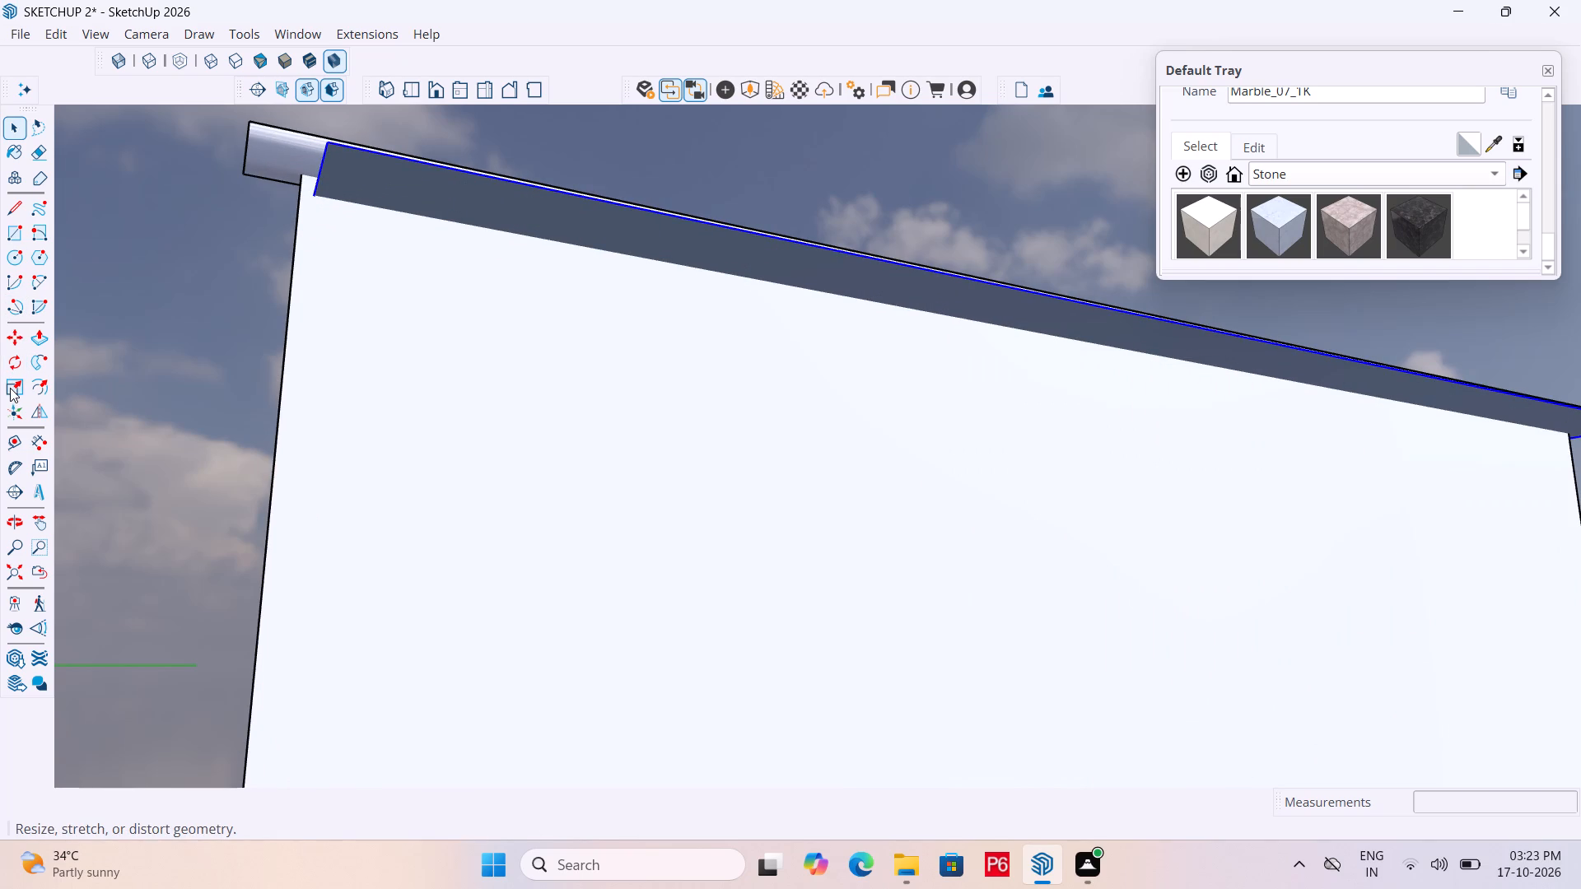
pyautogui.click(16, 389)
pyautogui.scroll(4, 1271, 323)
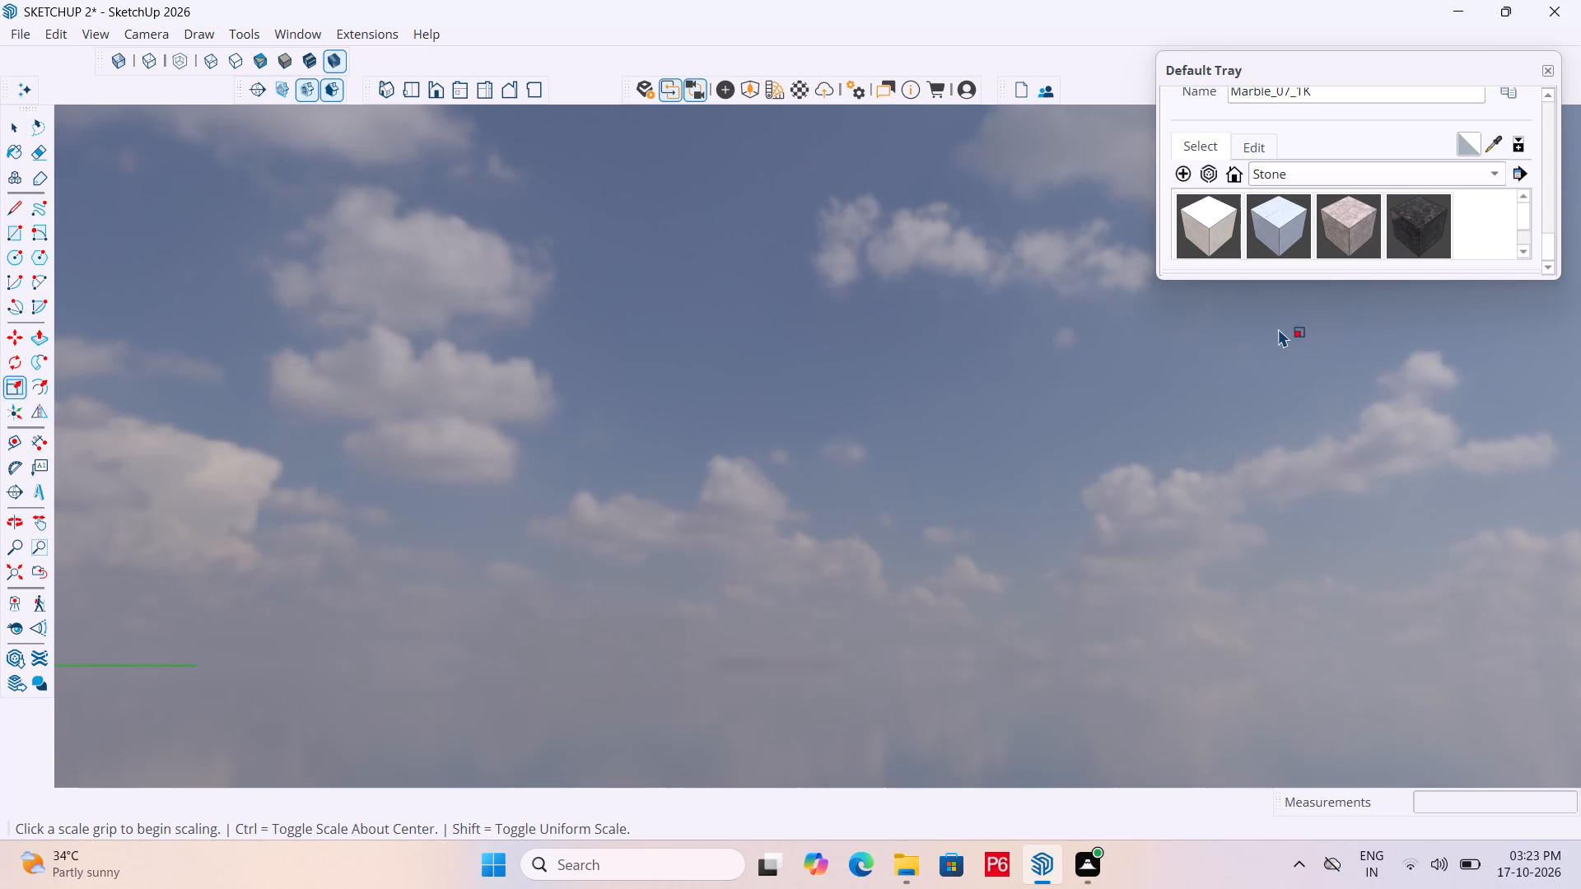
pyautogui.scroll(1, 1278, 328)
pyautogui.scroll(-7, 916, 374)
pyautogui.scroll(6, 472, 480)
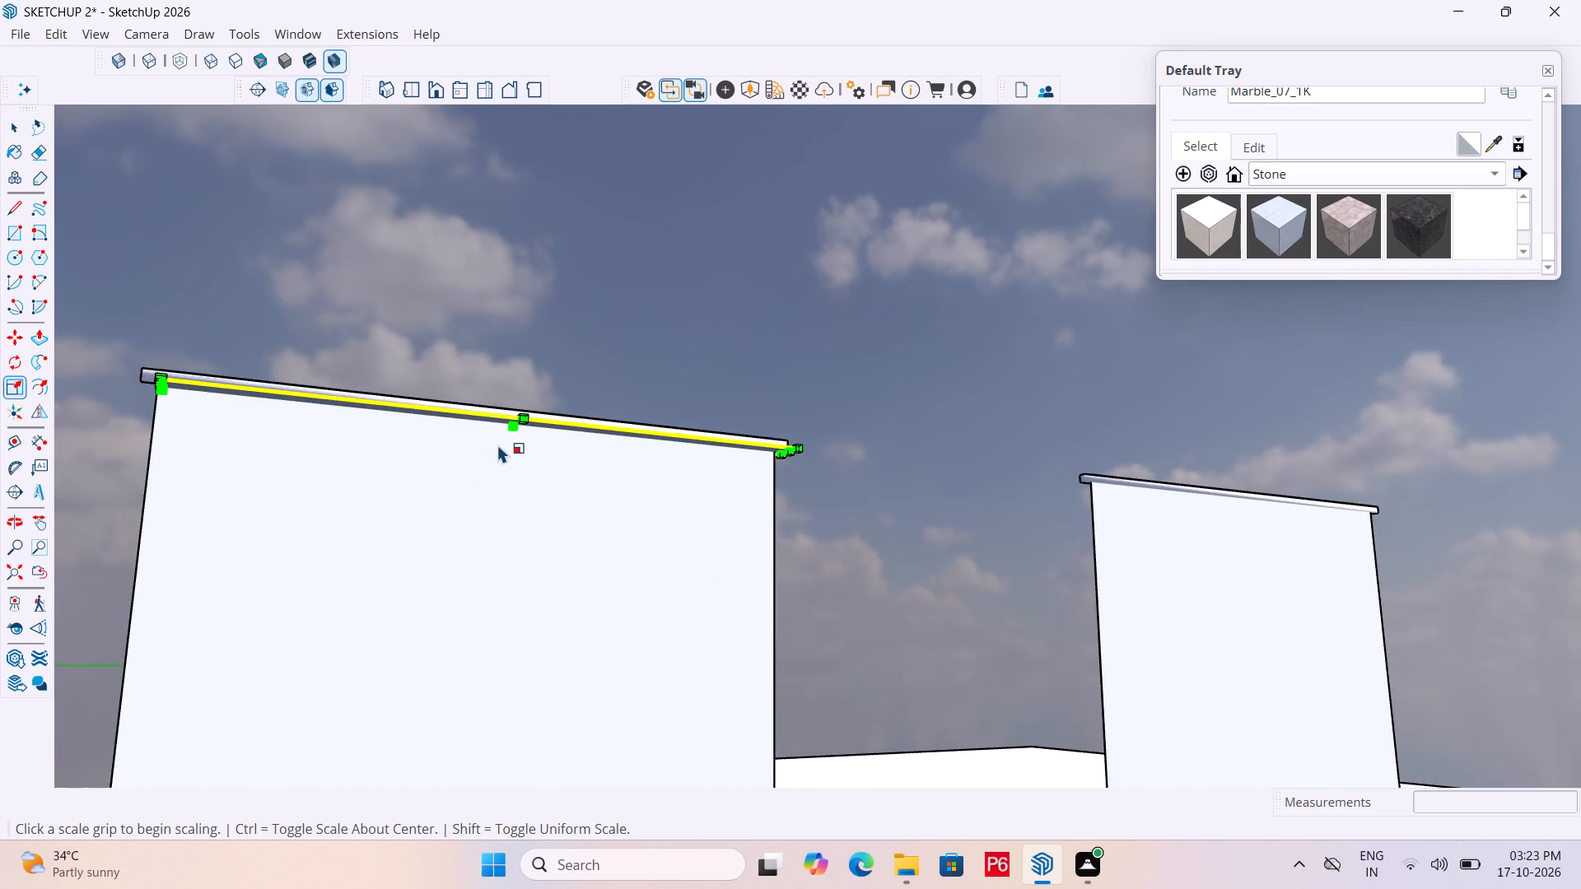
pyautogui.scroll(13, 497, 441)
pyautogui.click(569, 387)
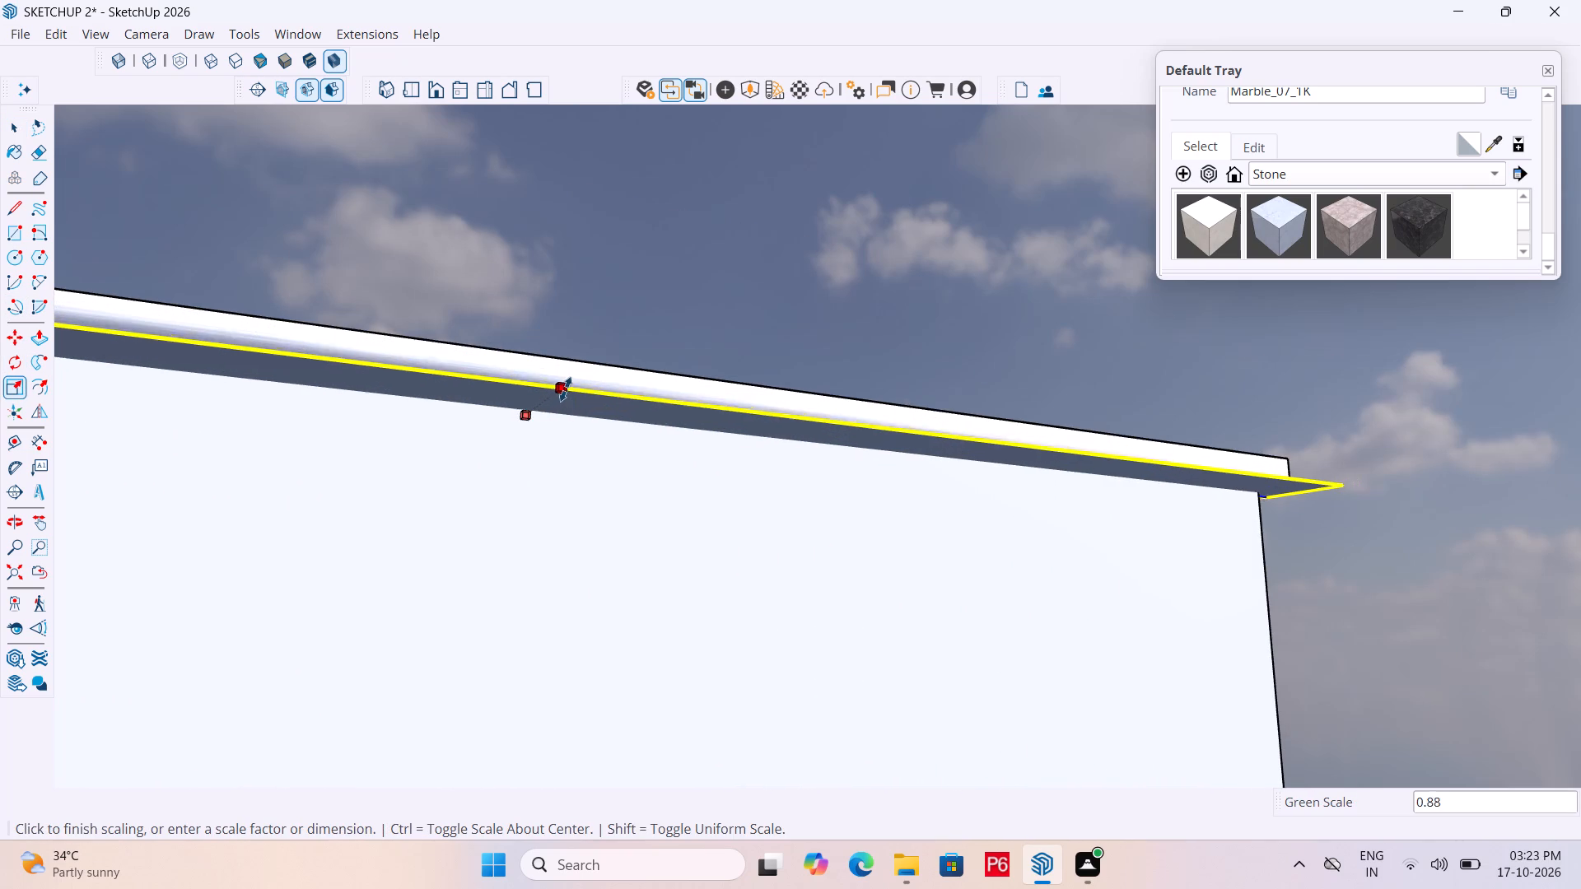
pyautogui.click(559, 395)
pyautogui.scroll(-5, 638, 358)
pyautogui.moveTo(614, 404); pyautogui.dragTo(735, 346, button='middle')
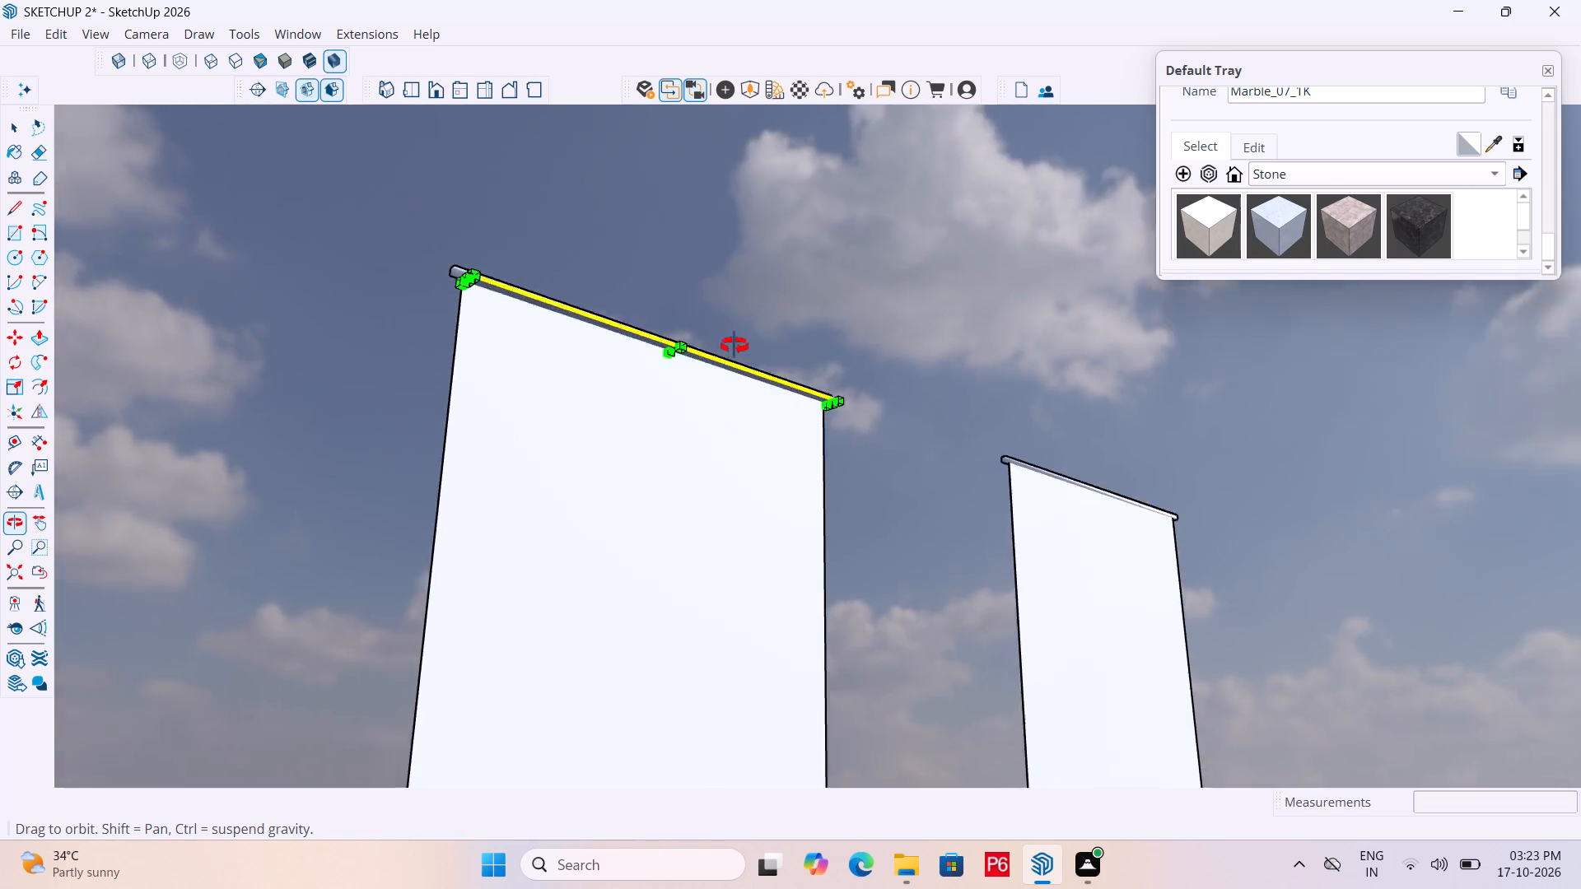
pyautogui.moveTo(735, 346); pyautogui.dragTo(651, 273, button='middle')
pyautogui.scroll(1, 632, 268)
pyautogui.press('space')
pyautogui.click(655, 255)
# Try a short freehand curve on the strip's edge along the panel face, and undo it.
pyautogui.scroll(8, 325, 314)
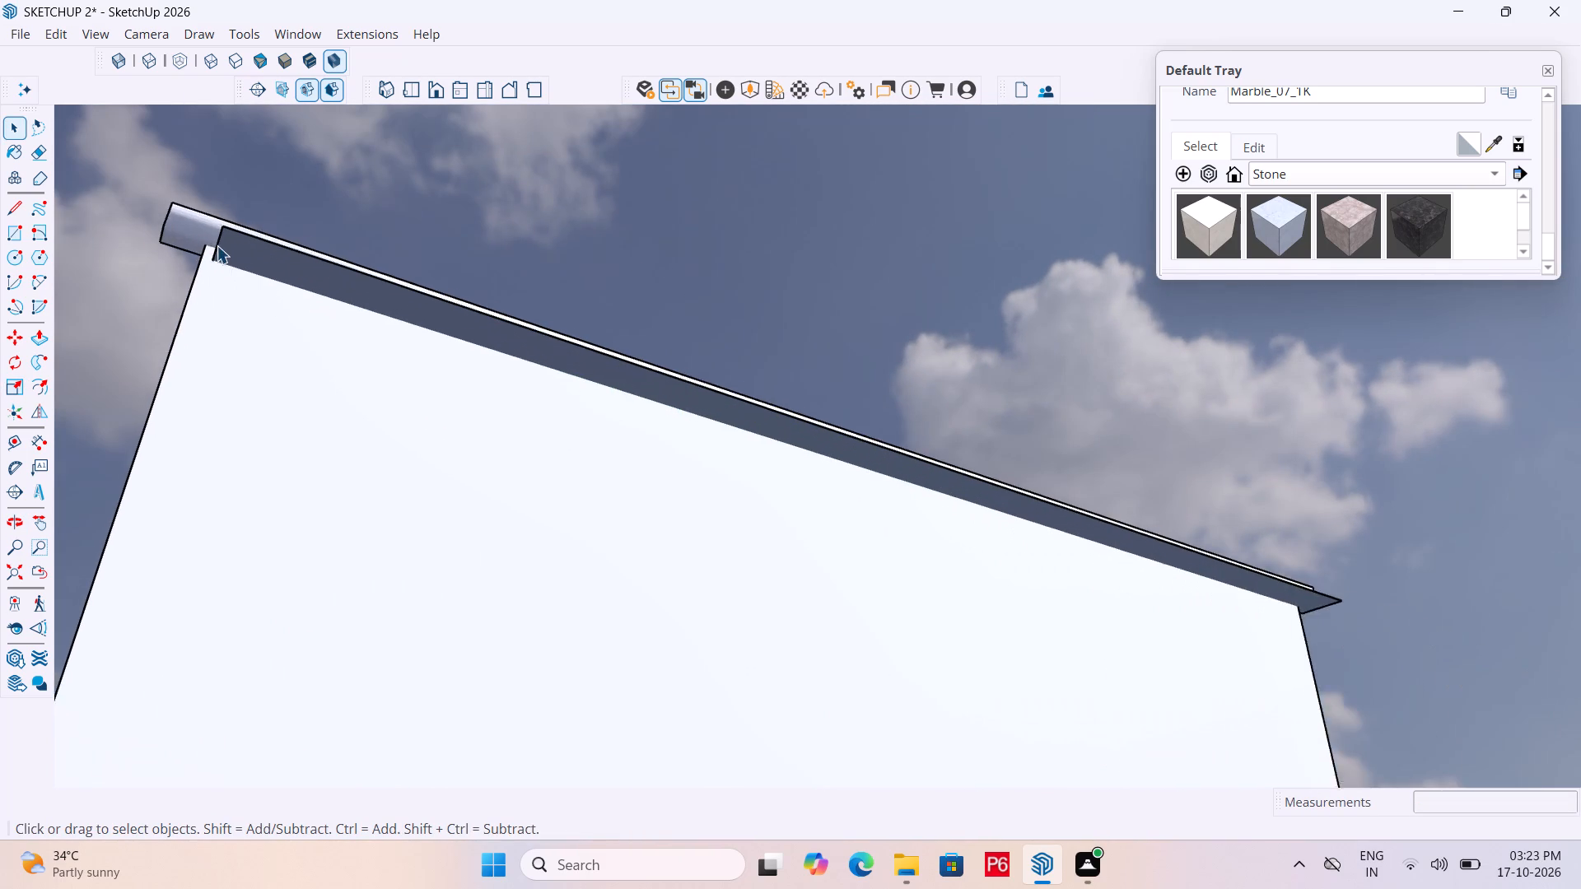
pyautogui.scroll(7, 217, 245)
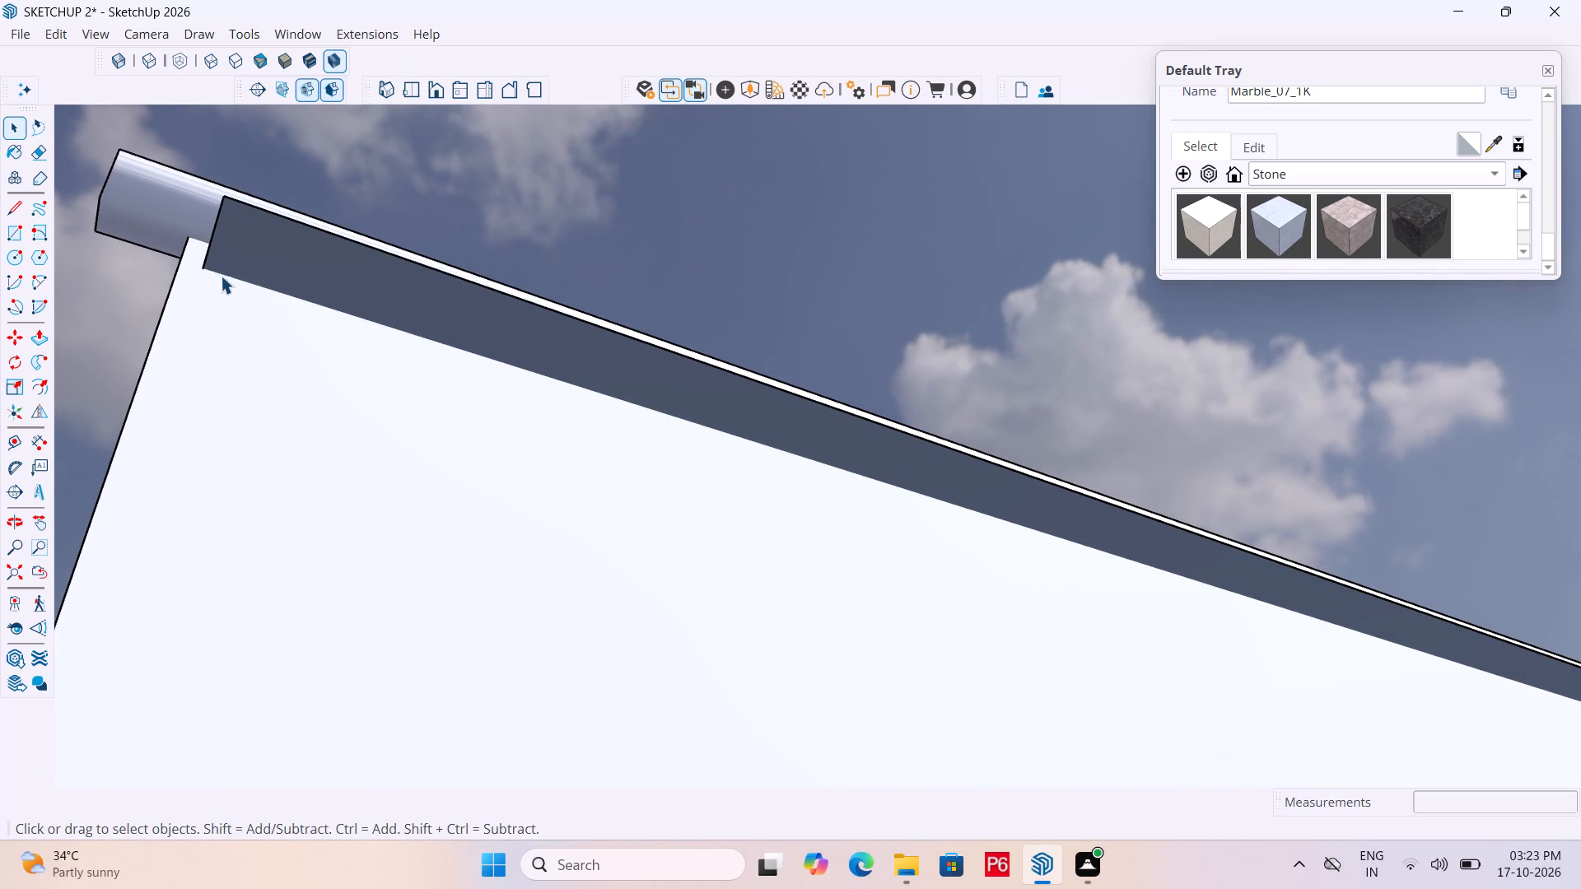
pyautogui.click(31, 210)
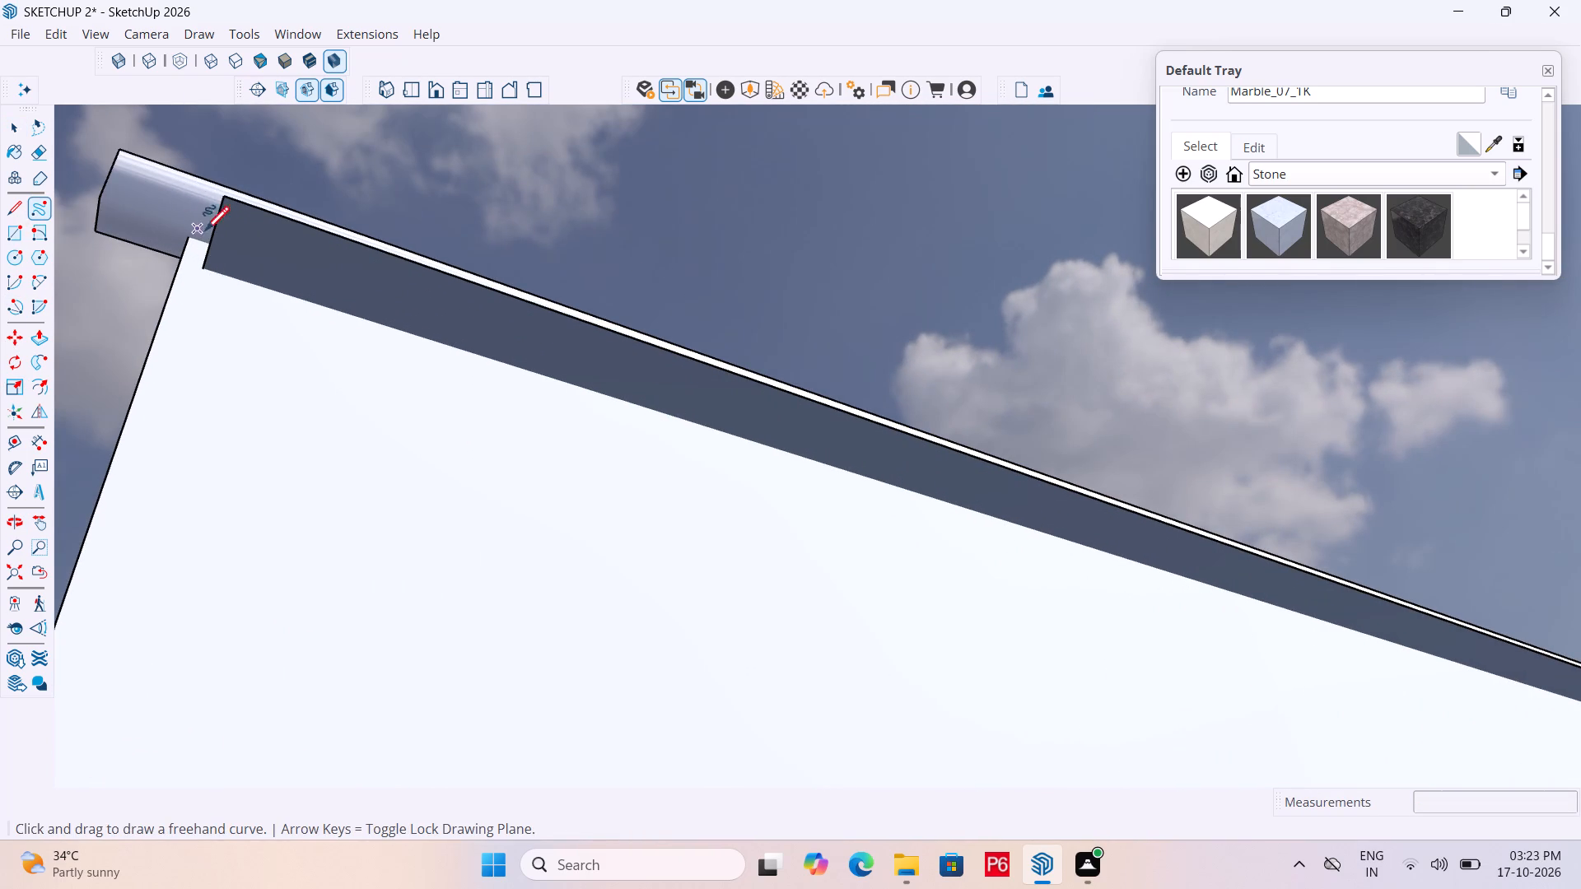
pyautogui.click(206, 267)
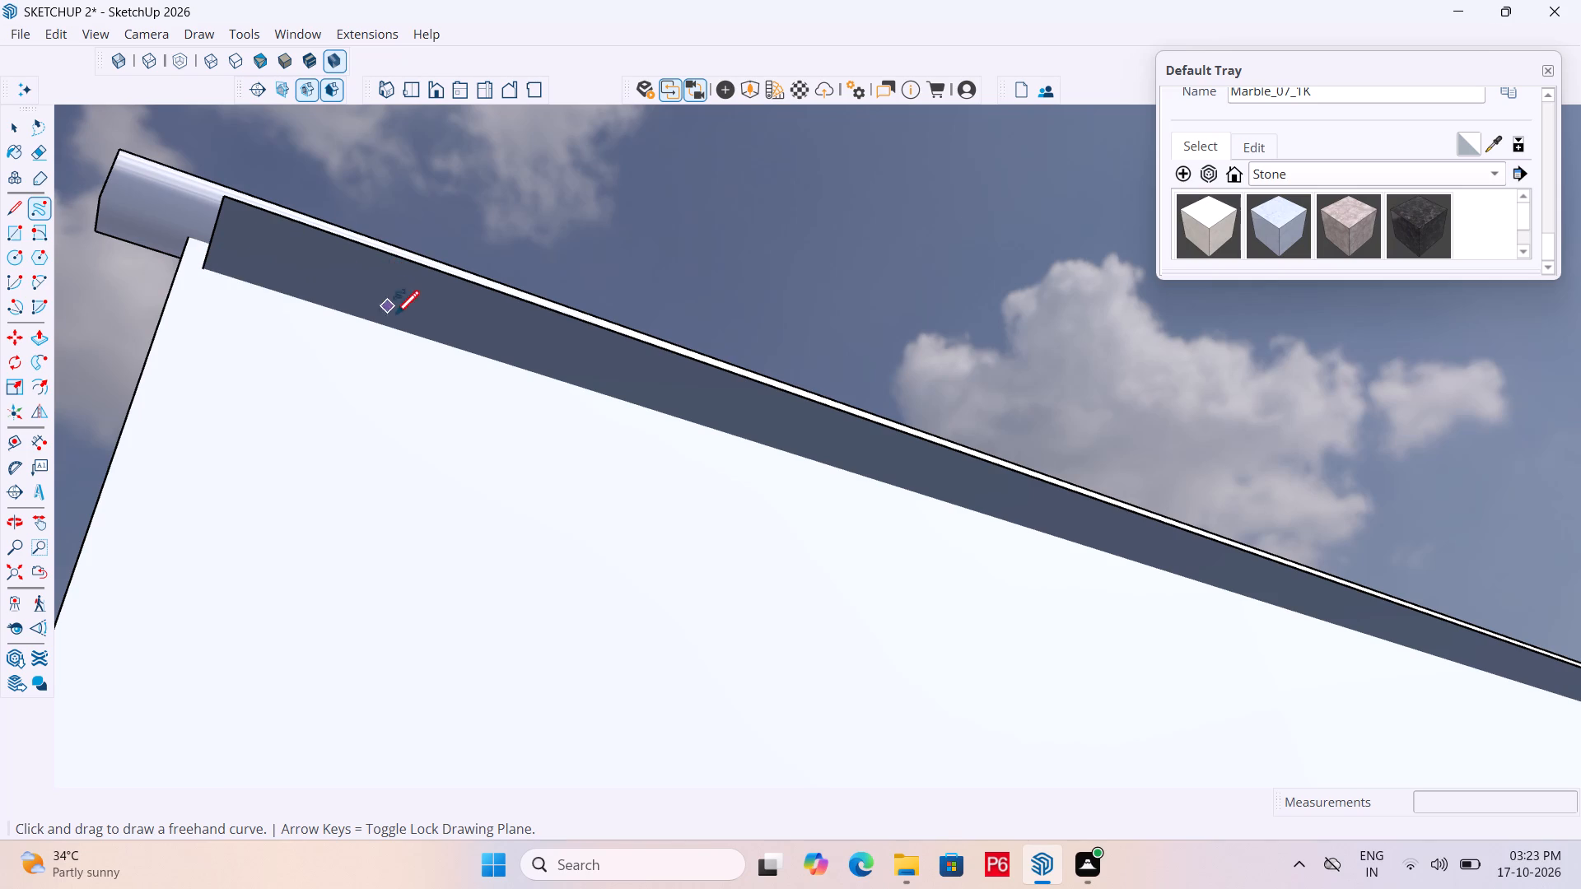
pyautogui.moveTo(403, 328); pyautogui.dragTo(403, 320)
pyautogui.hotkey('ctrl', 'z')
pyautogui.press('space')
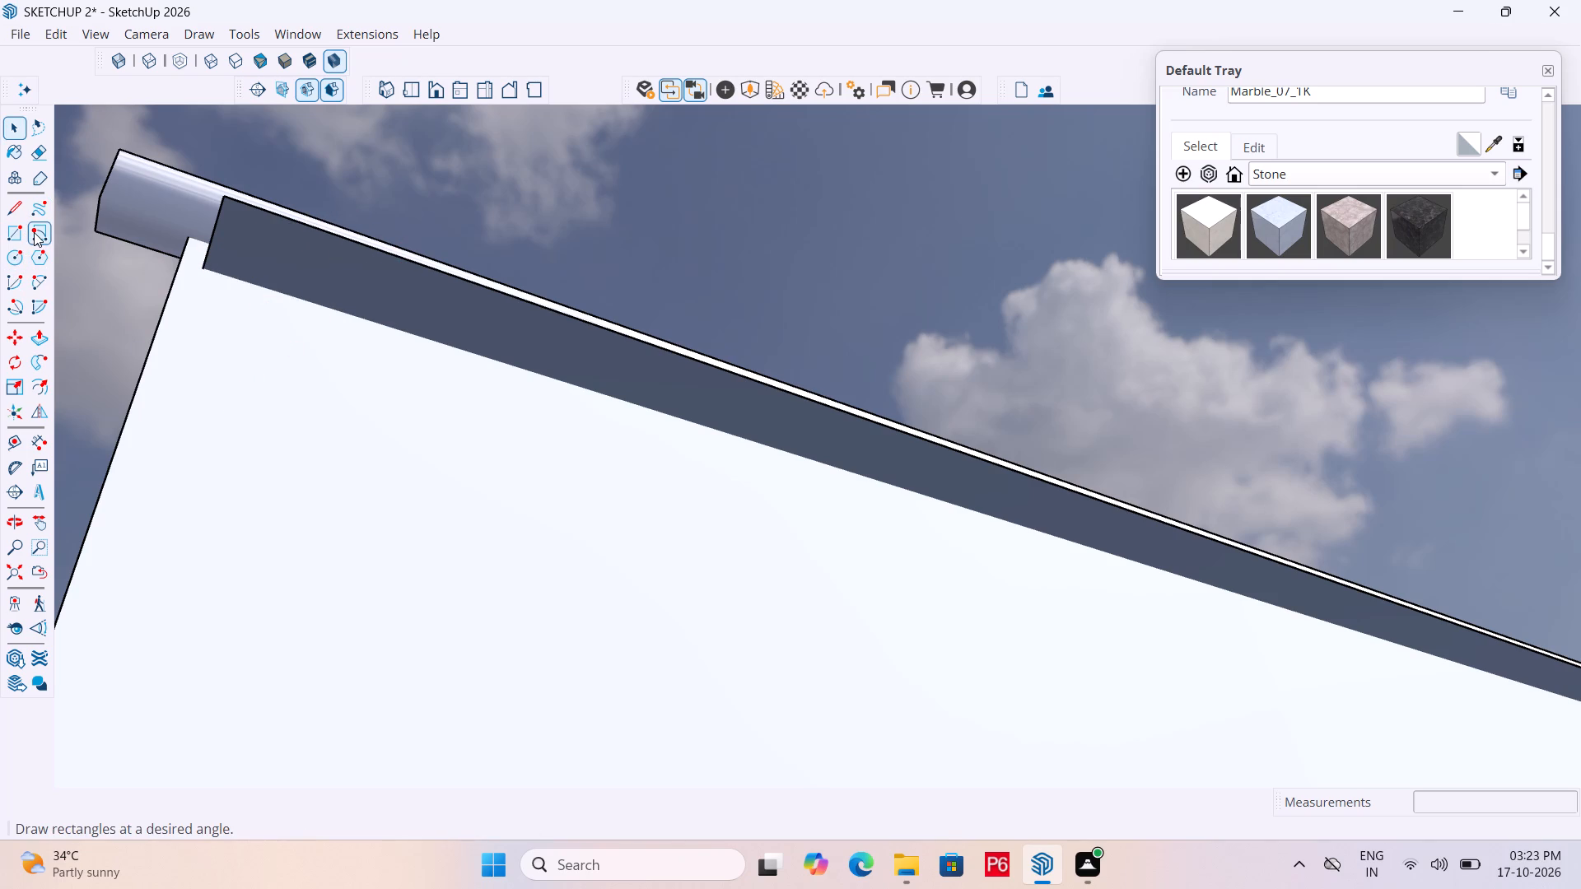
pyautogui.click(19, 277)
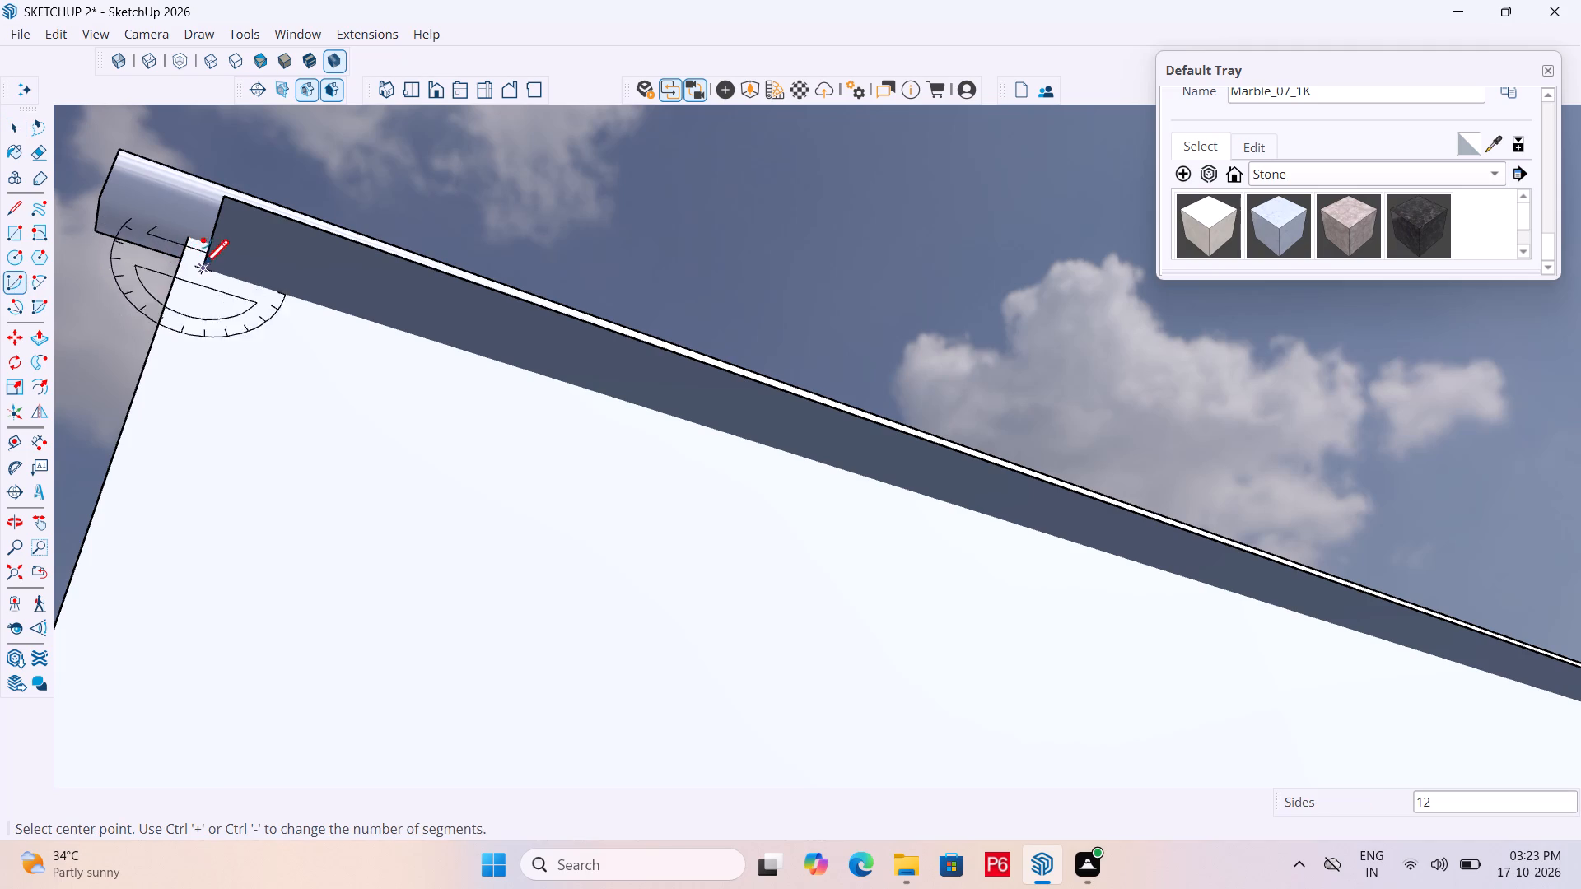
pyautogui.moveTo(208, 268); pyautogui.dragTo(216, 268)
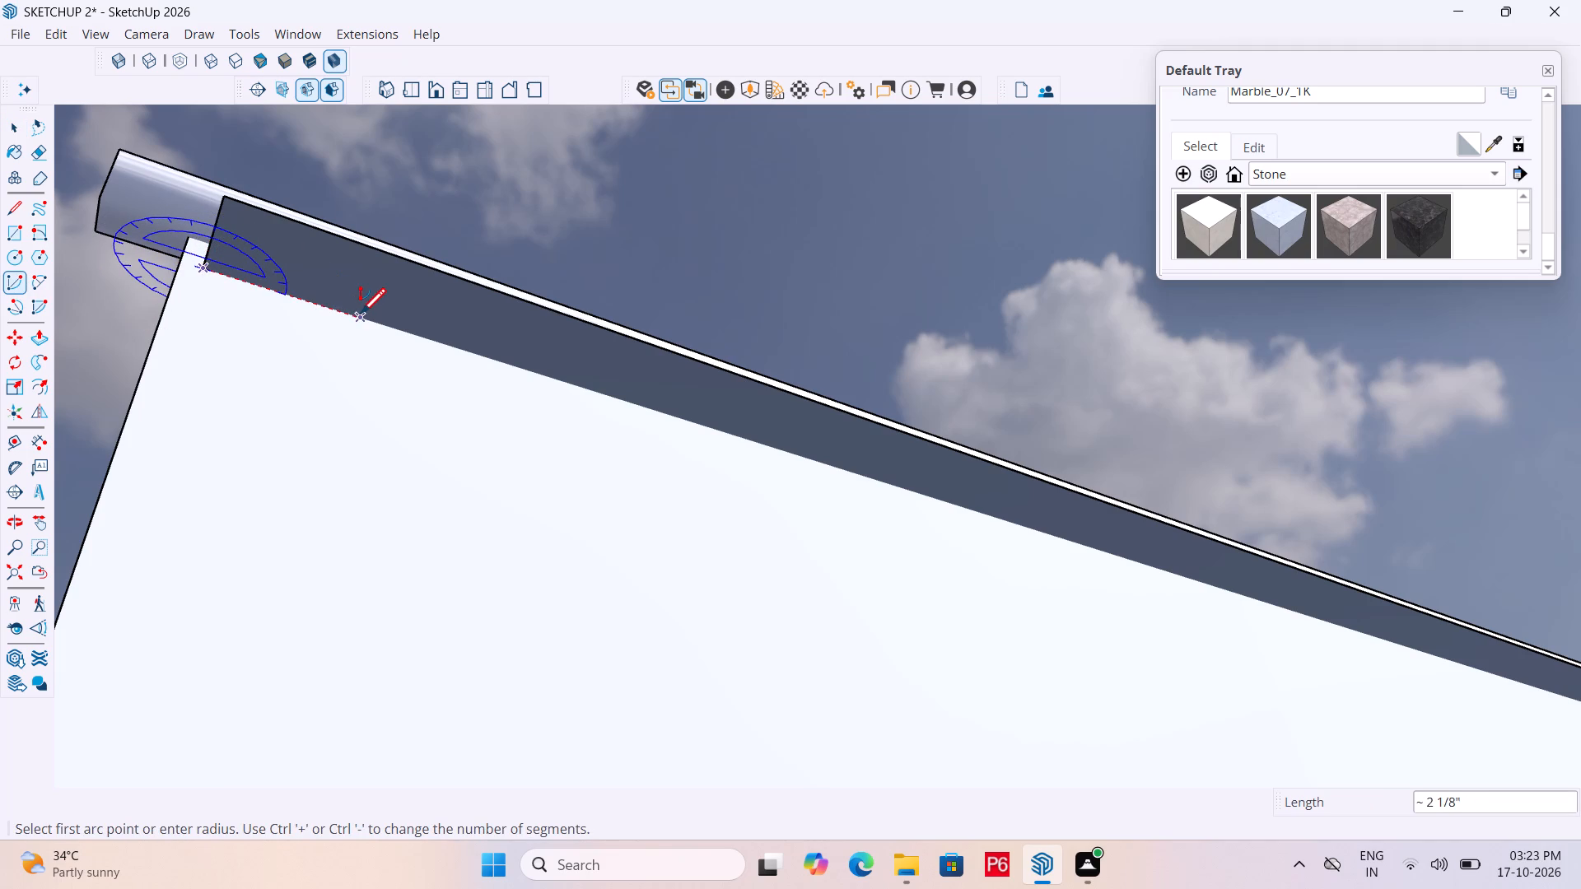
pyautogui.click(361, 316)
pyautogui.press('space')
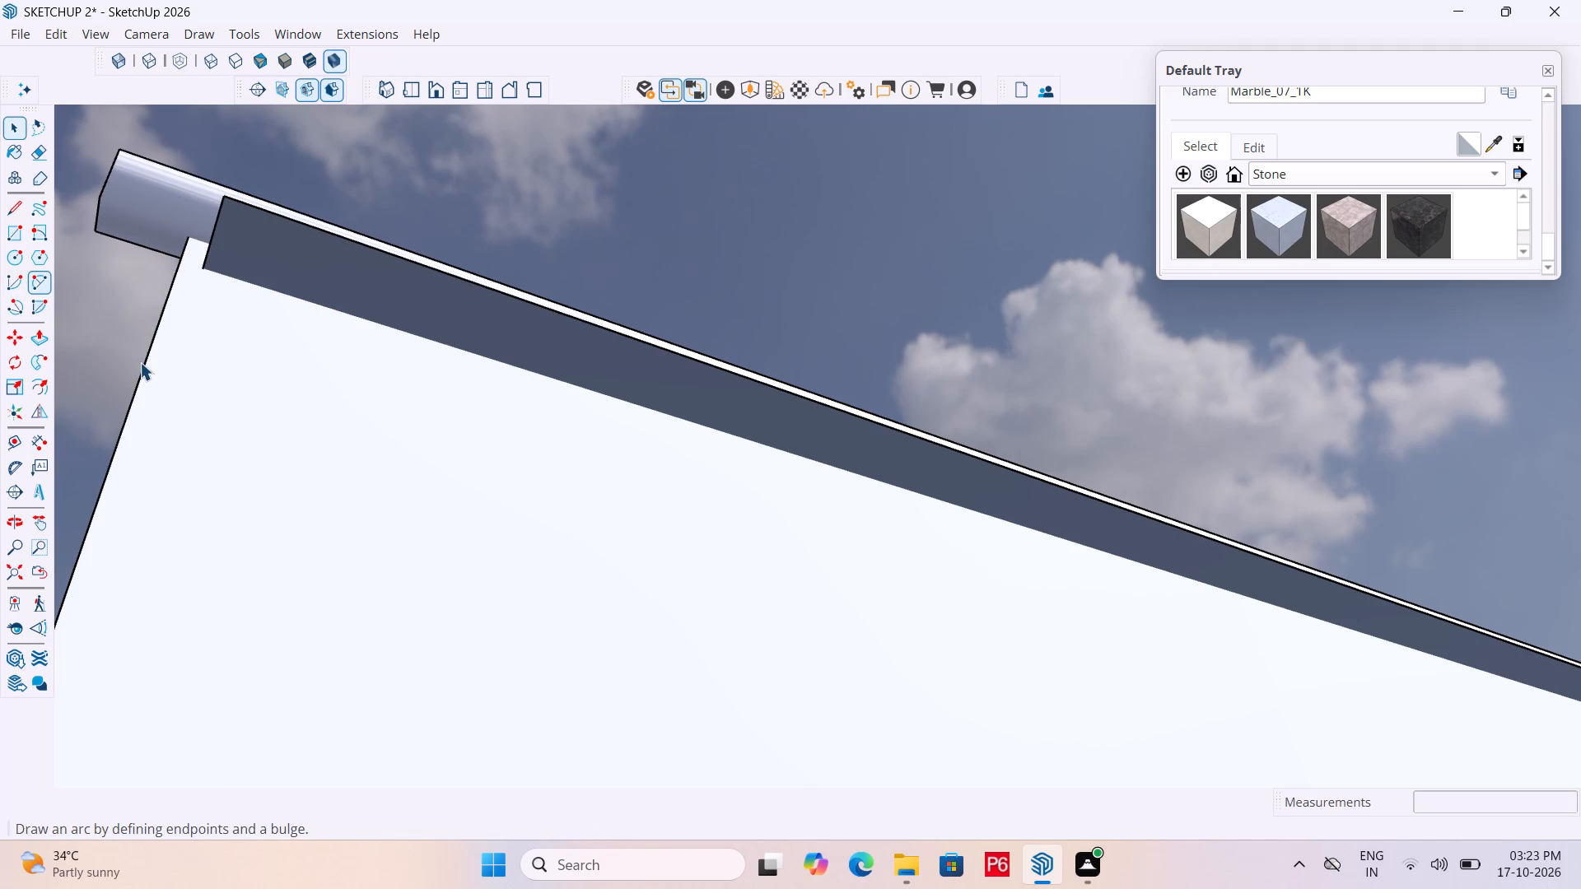
# Draw a two-point arc from the strip's end corner along its panel-side edge with a bulge of about 1 1/16".
pyautogui.press('a')
pyautogui.click(204, 263)
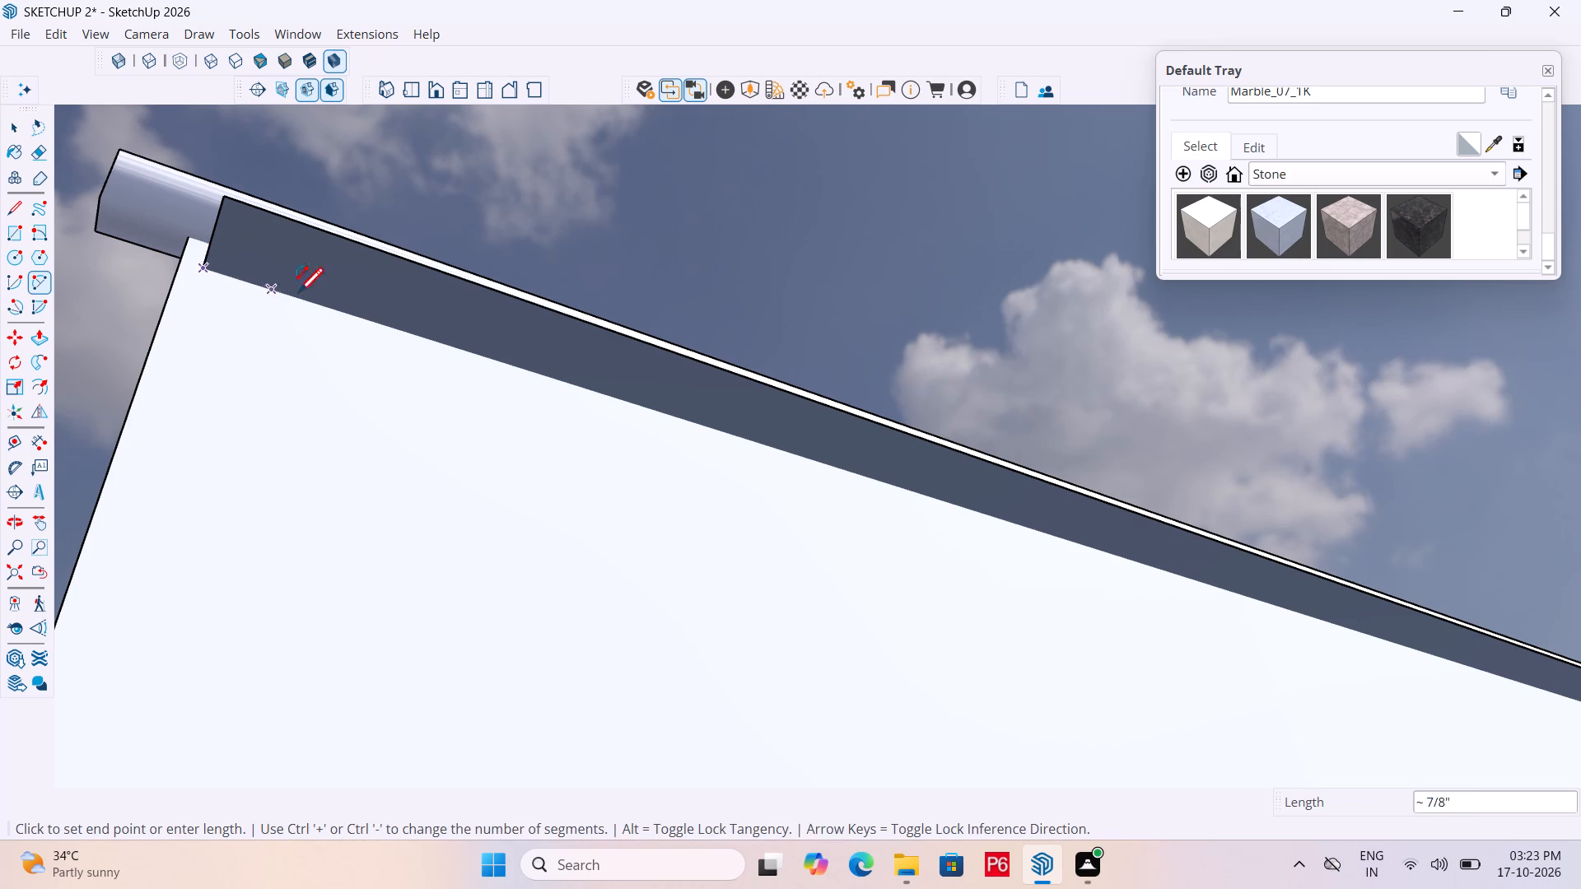
pyautogui.click(403, 328)
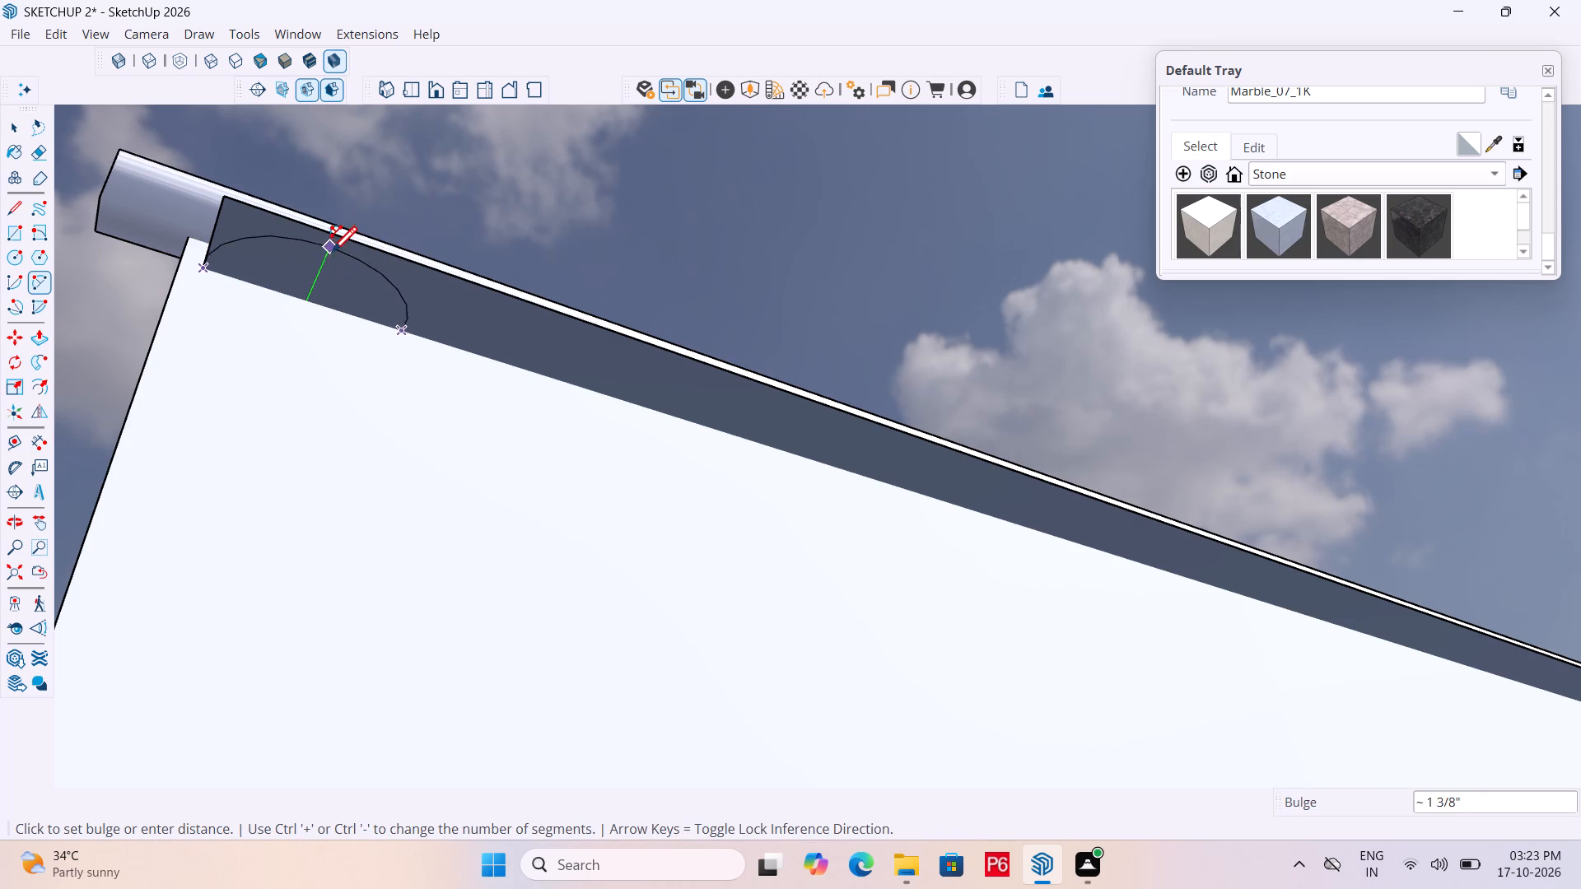
pyautogui.click(324, 264)
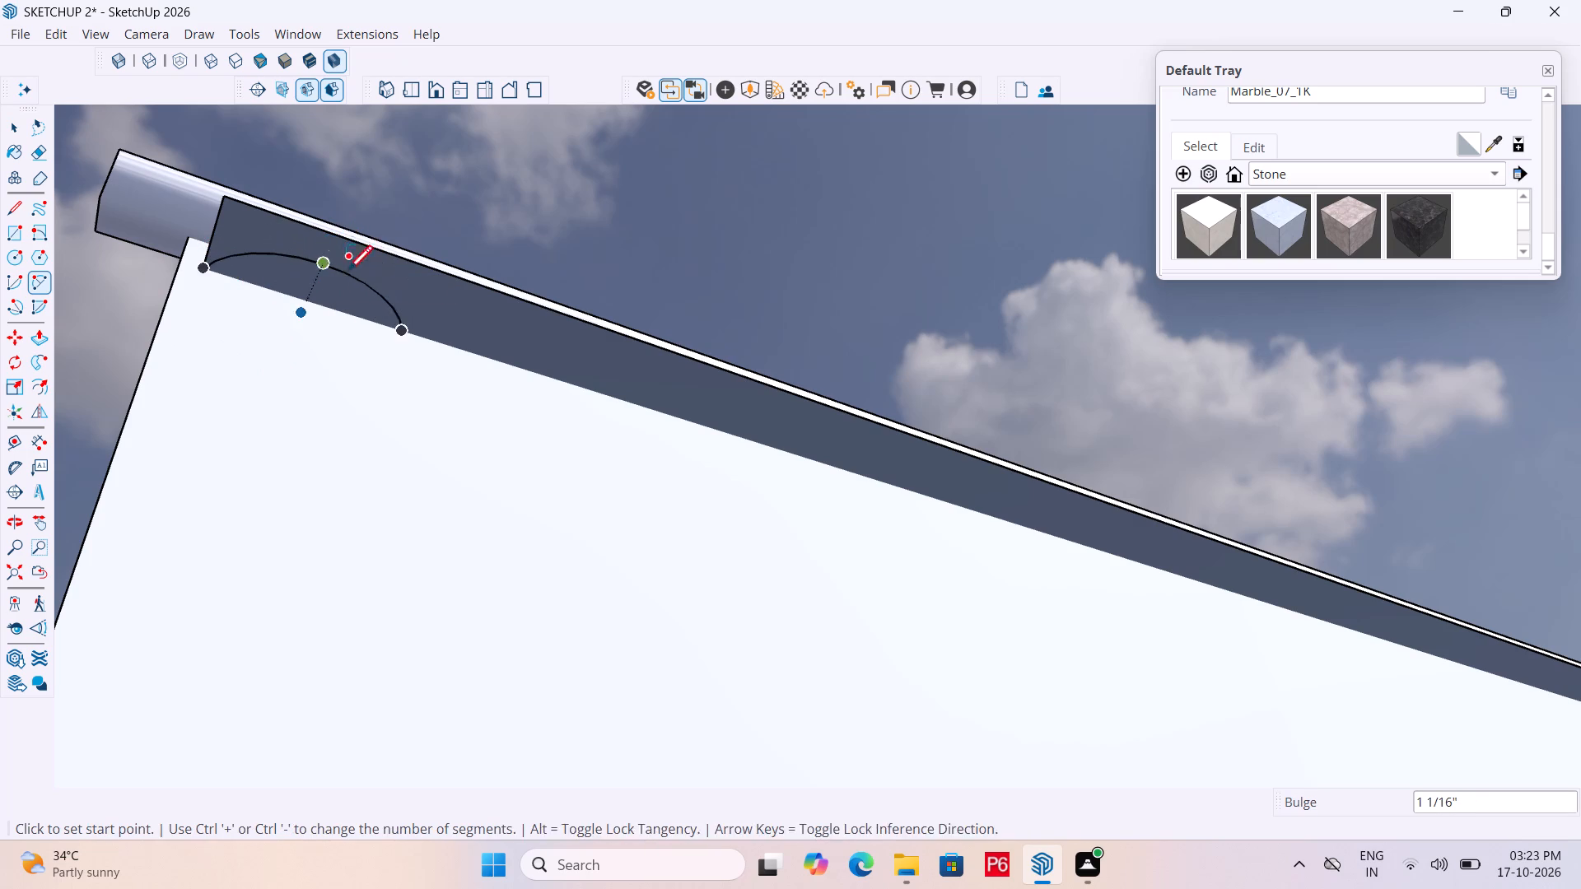
pyautogui.press('space')
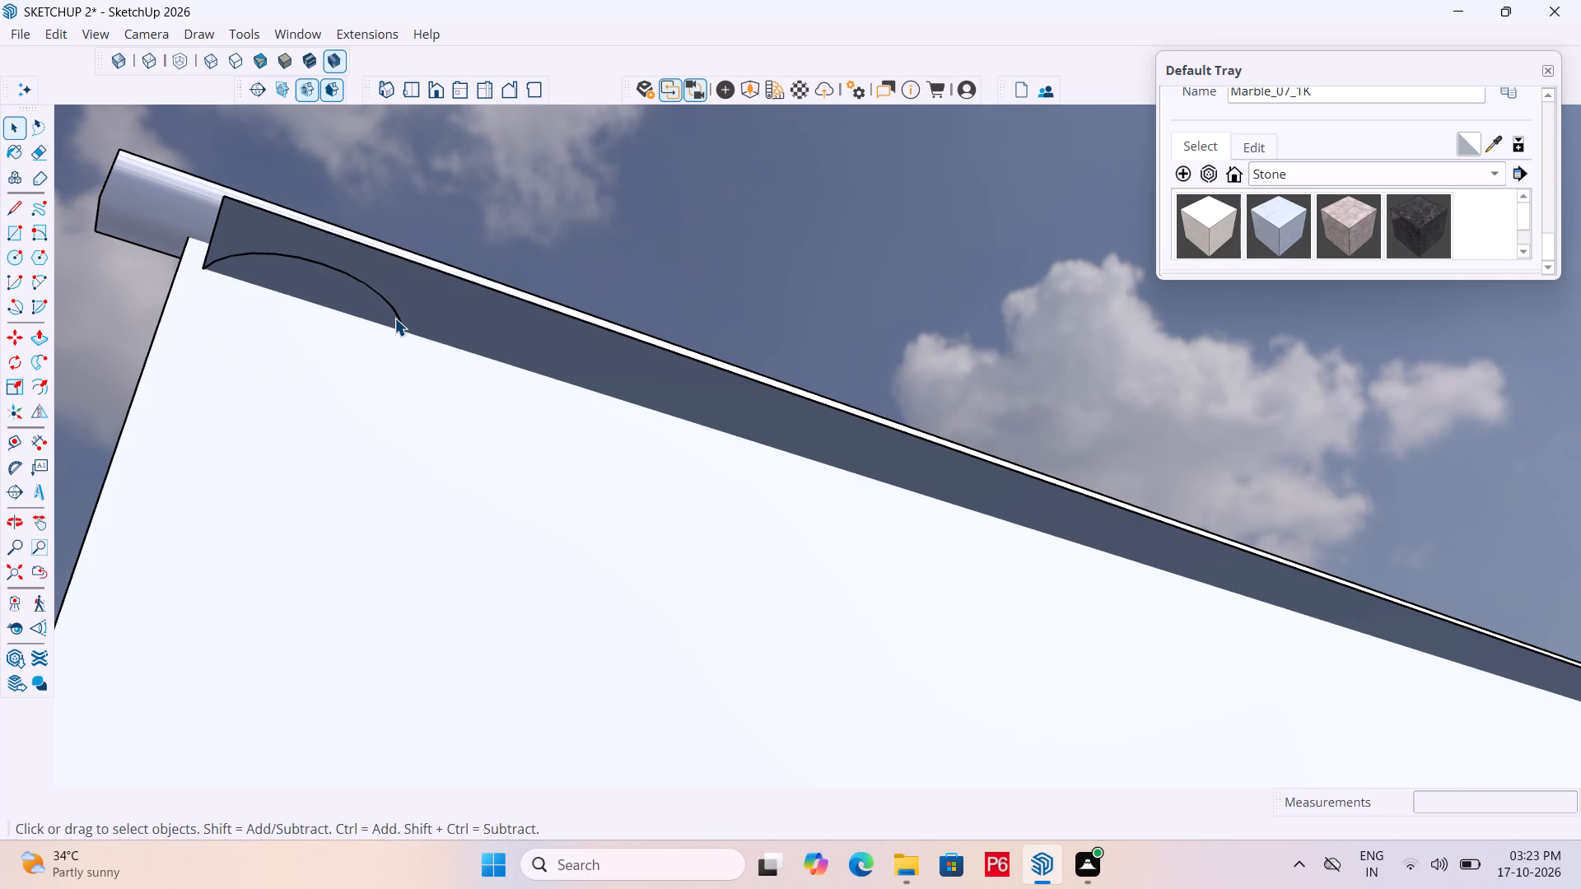
# Draw a second arc along the same edge, starting at the first arc's end, with a bulge of about 15/16".
pyautogui.press('a')
pyautogui.click(404, 336)
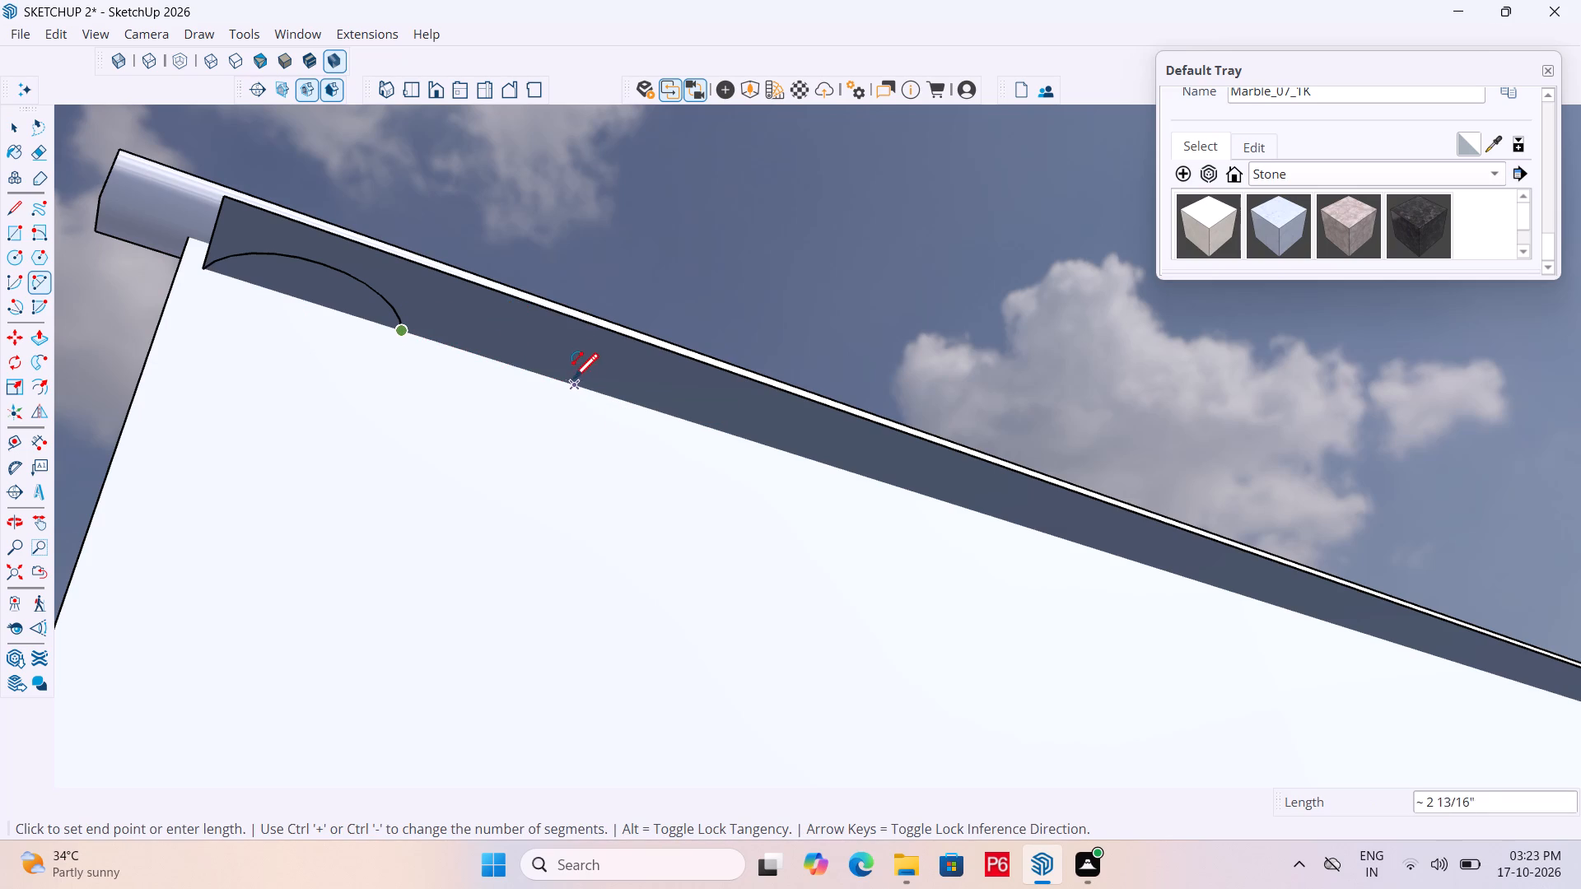
pyautogui.click(594, 393)
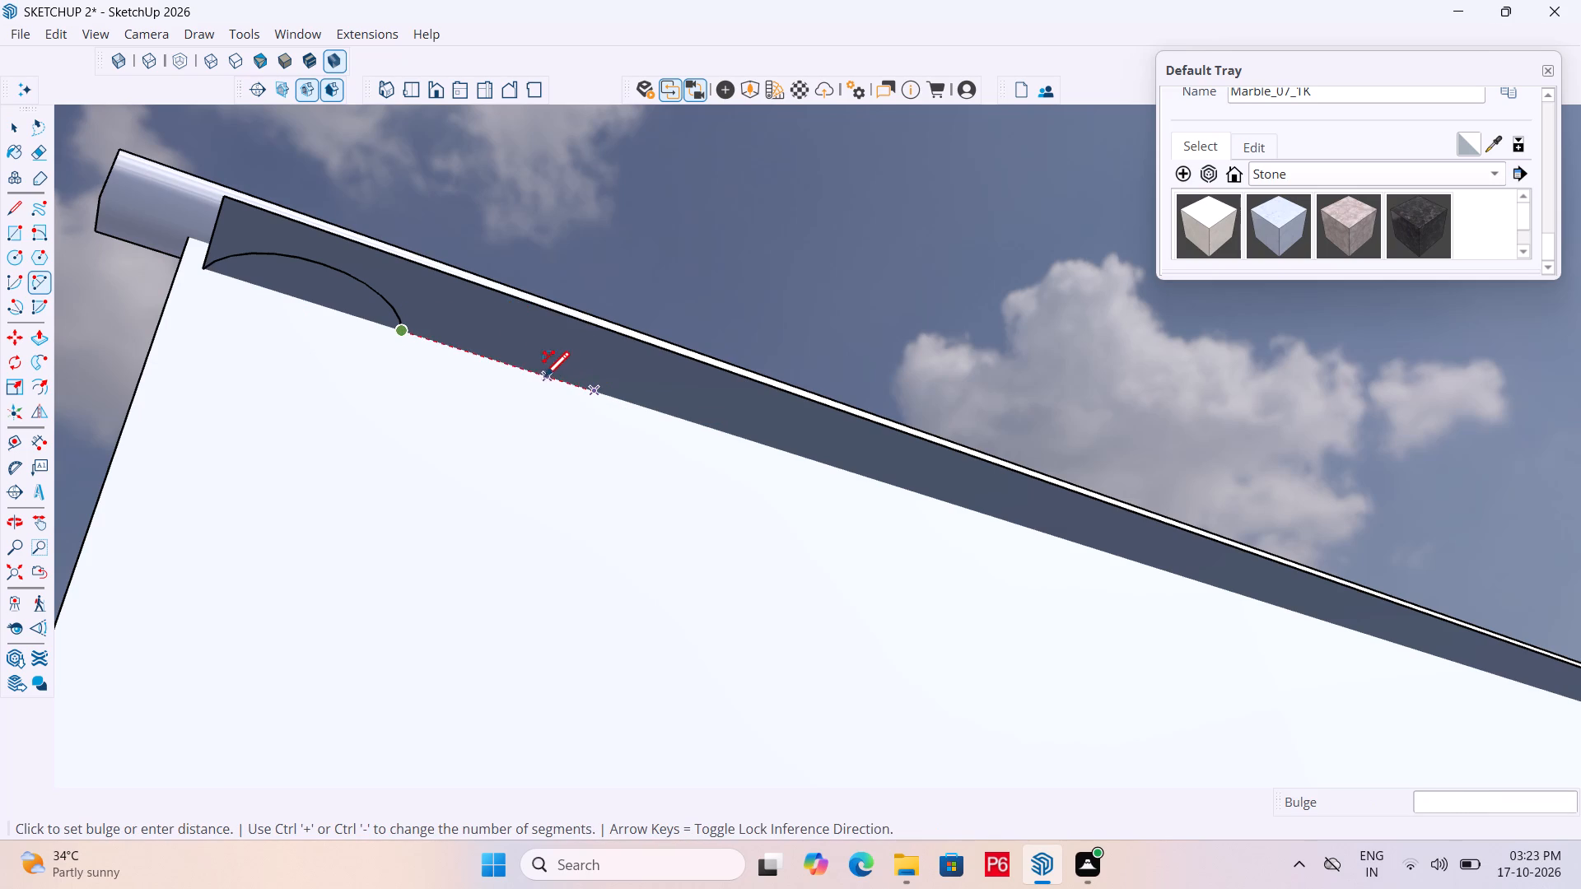
pyautogui.doubleClick(517, 330)
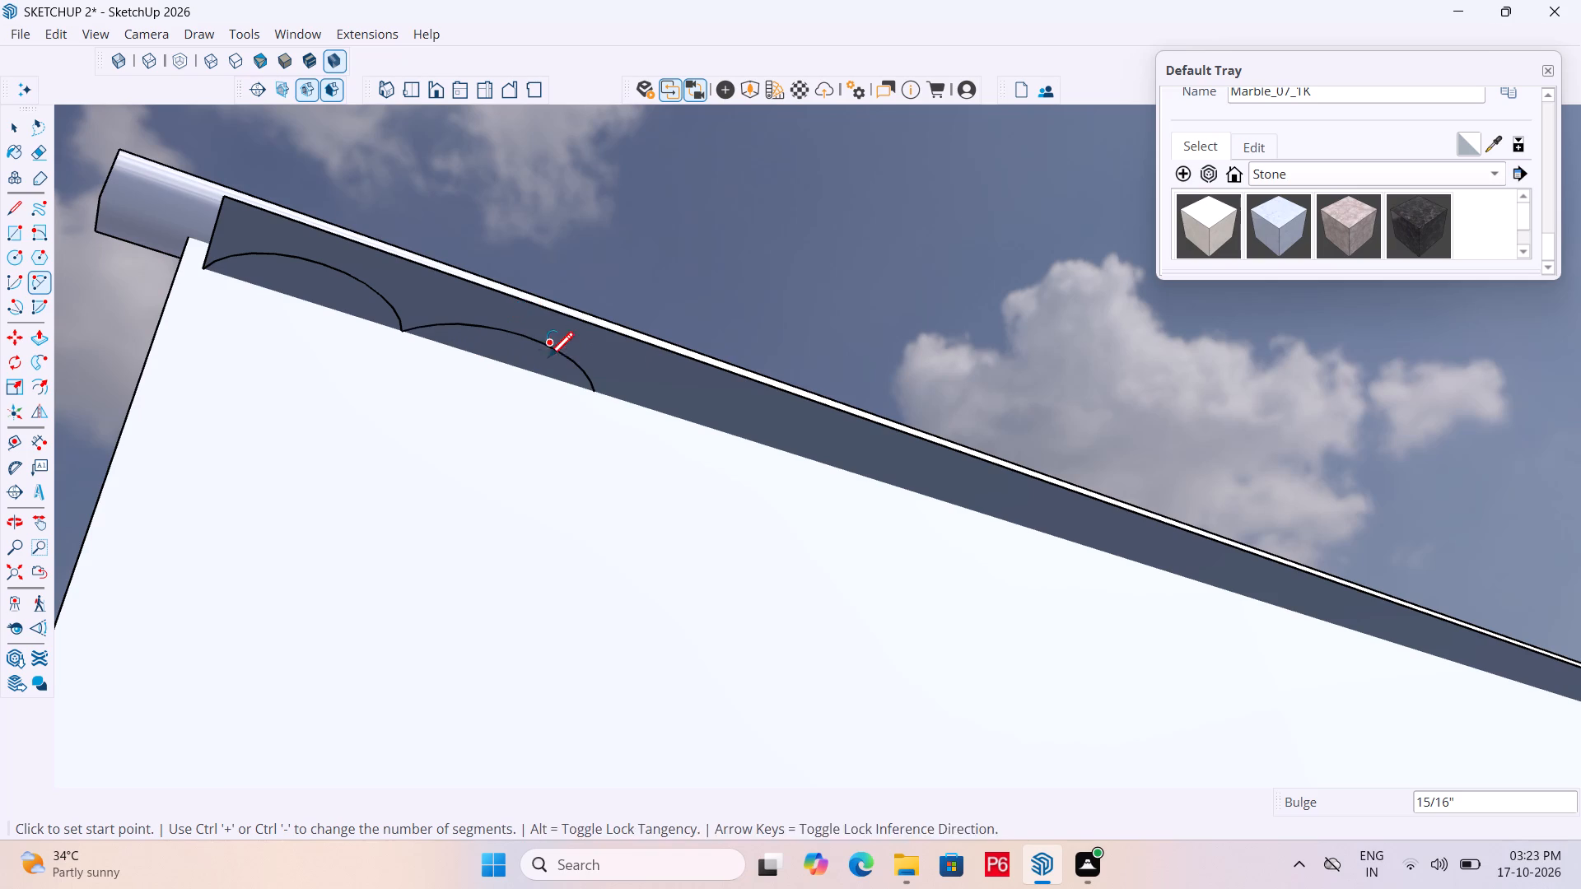
pyautogui.press('space')
# Copy both arcs along the strip's edge so the copied pair starts at the second arc's end.
pyautogui.click(385, 305)
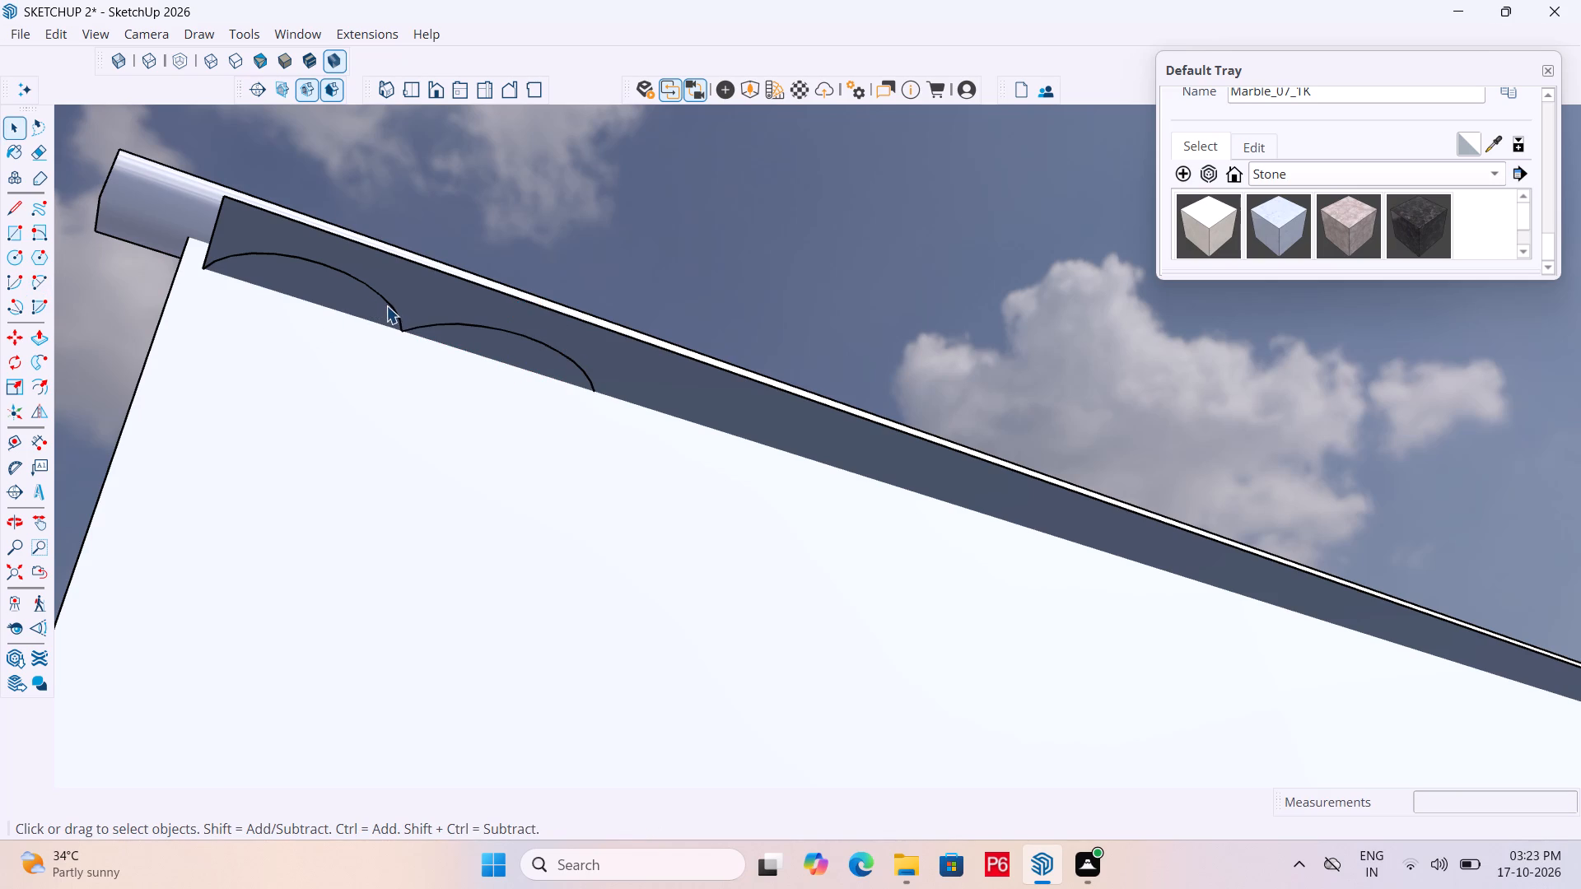
pyautogui.click(440, 327)
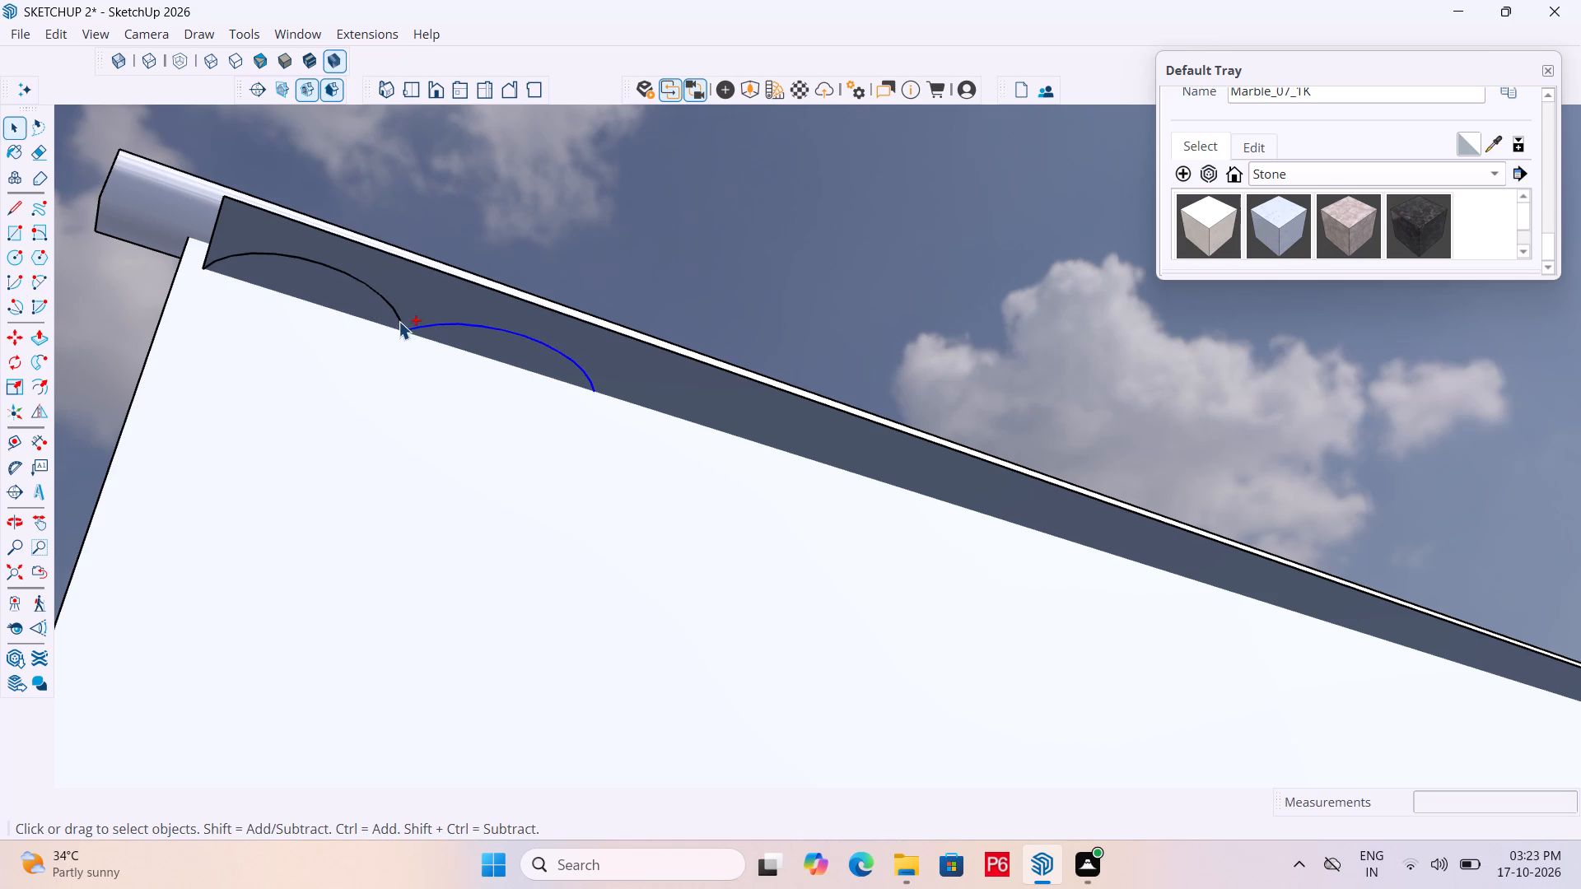
pyautogui.keyDown('ctrl'); pyautogui.click(395, 315); pyautogui.keyUp('ctrl')
pyautogui.press('m')
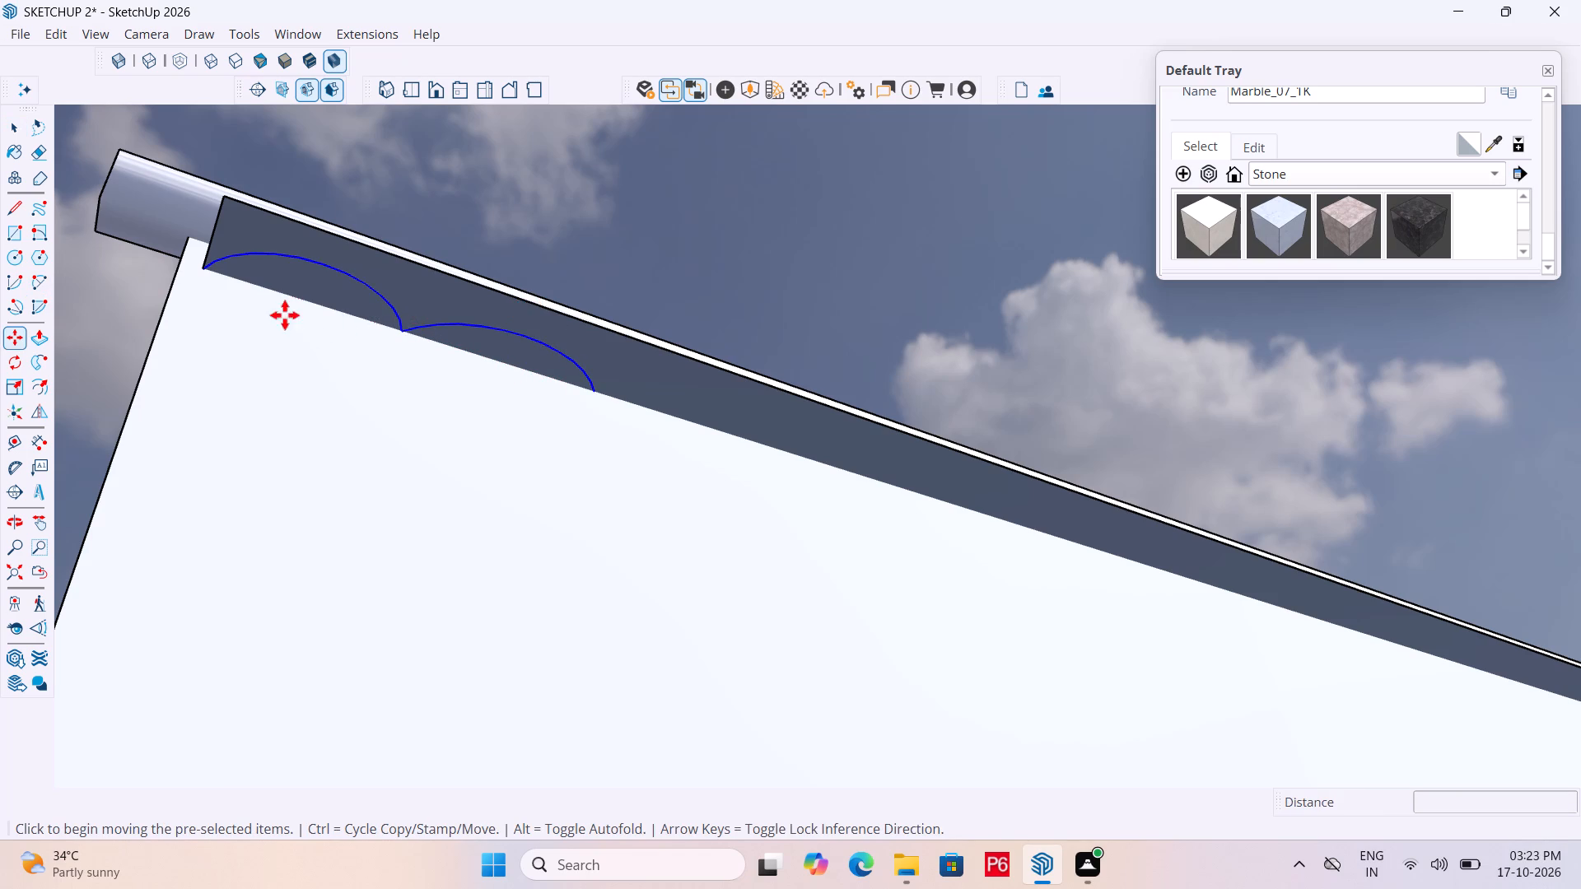
pyautogui.click(207, 271)
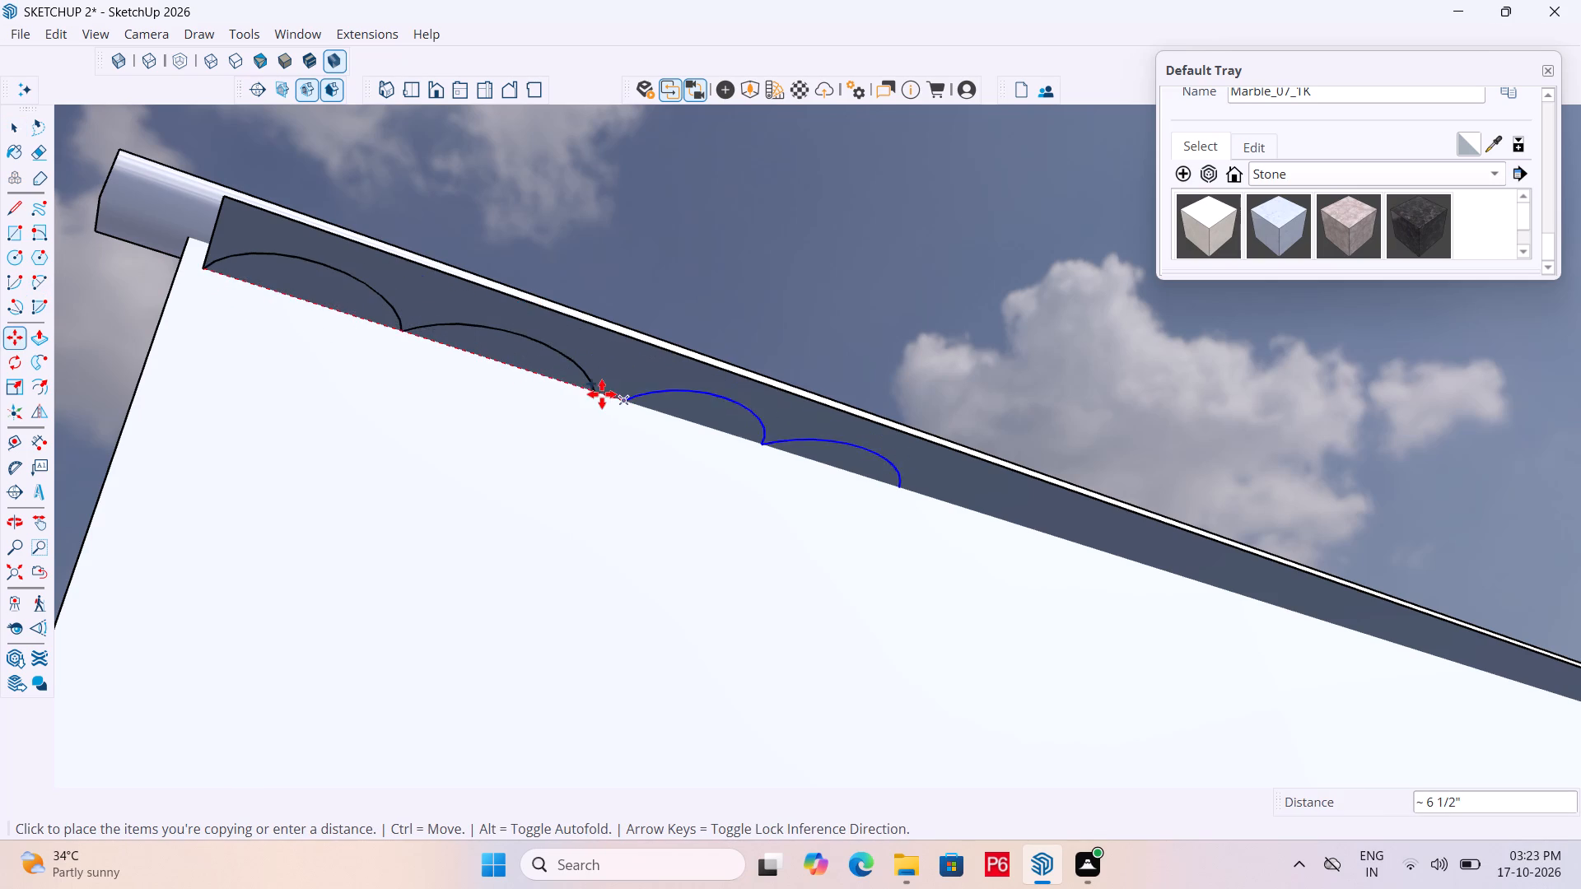
pyautogui.click(593, 389)
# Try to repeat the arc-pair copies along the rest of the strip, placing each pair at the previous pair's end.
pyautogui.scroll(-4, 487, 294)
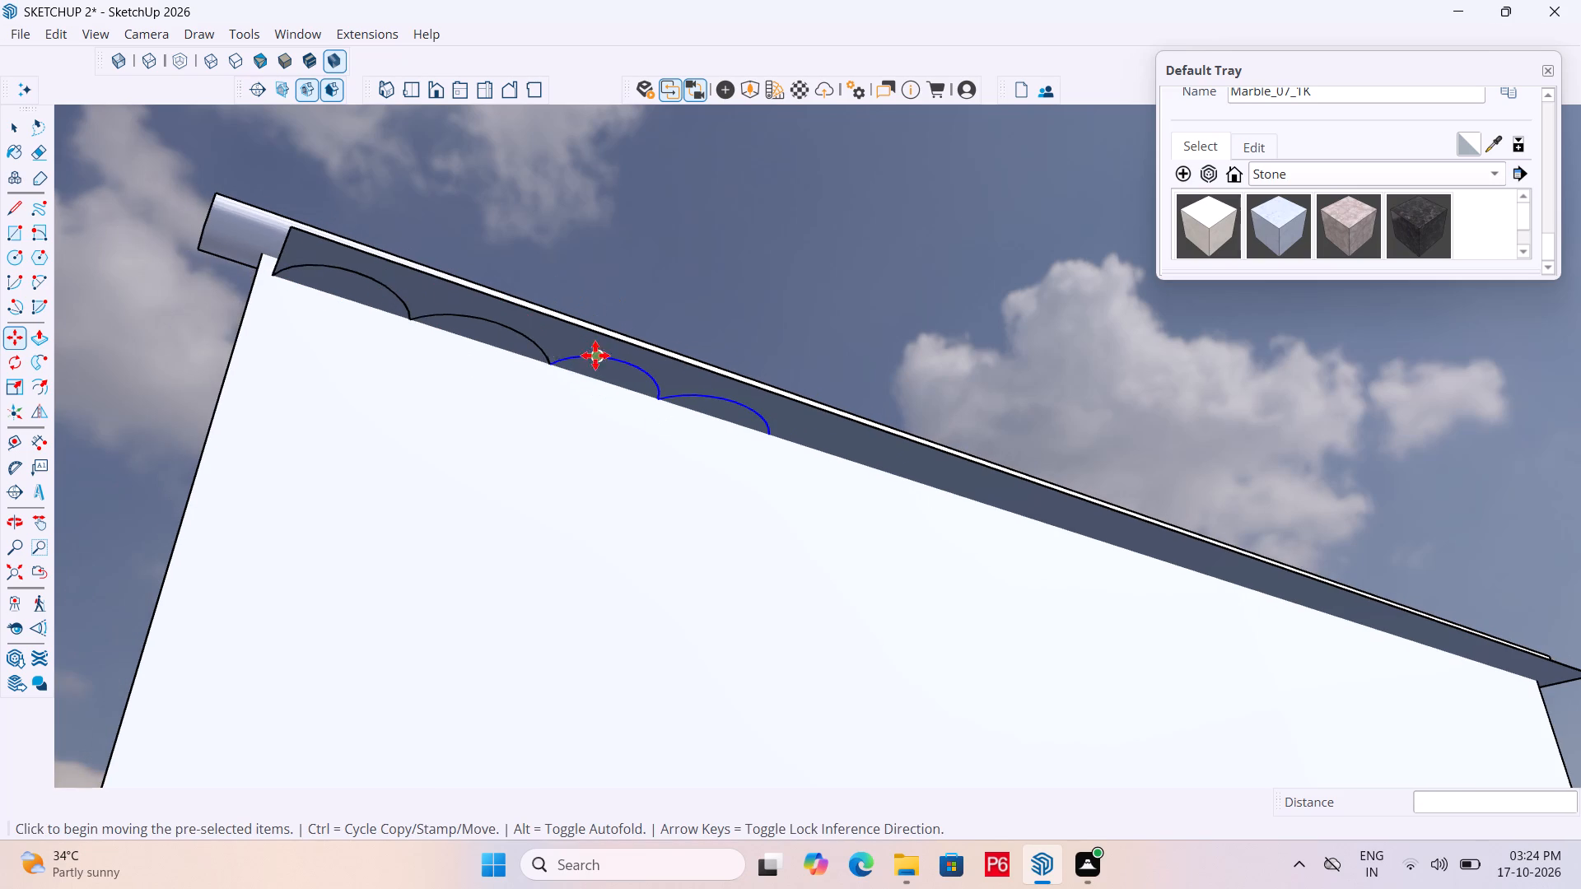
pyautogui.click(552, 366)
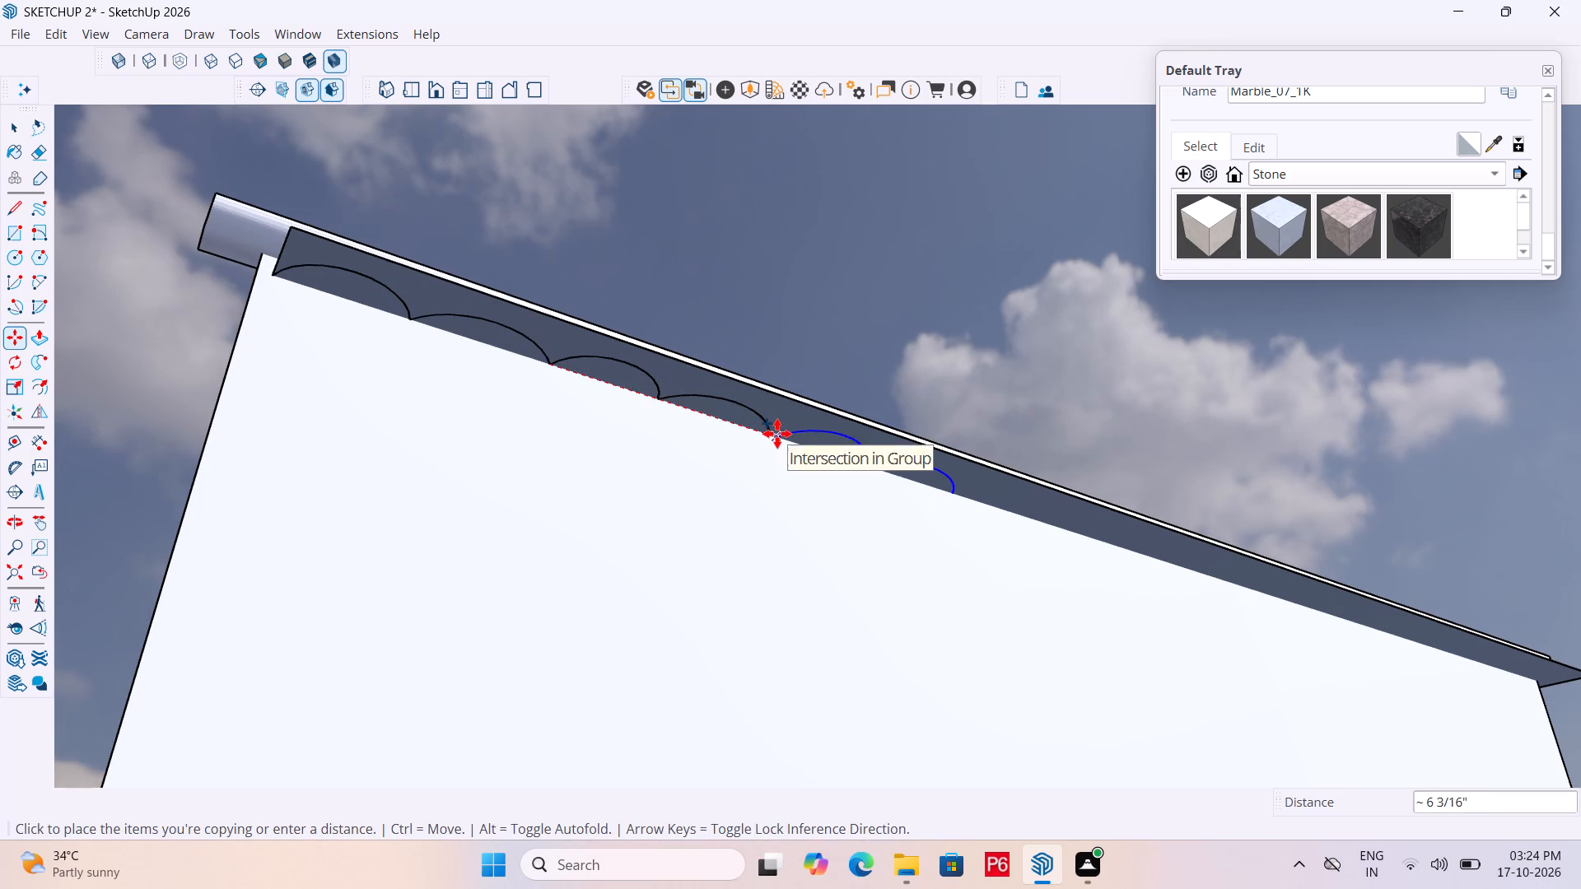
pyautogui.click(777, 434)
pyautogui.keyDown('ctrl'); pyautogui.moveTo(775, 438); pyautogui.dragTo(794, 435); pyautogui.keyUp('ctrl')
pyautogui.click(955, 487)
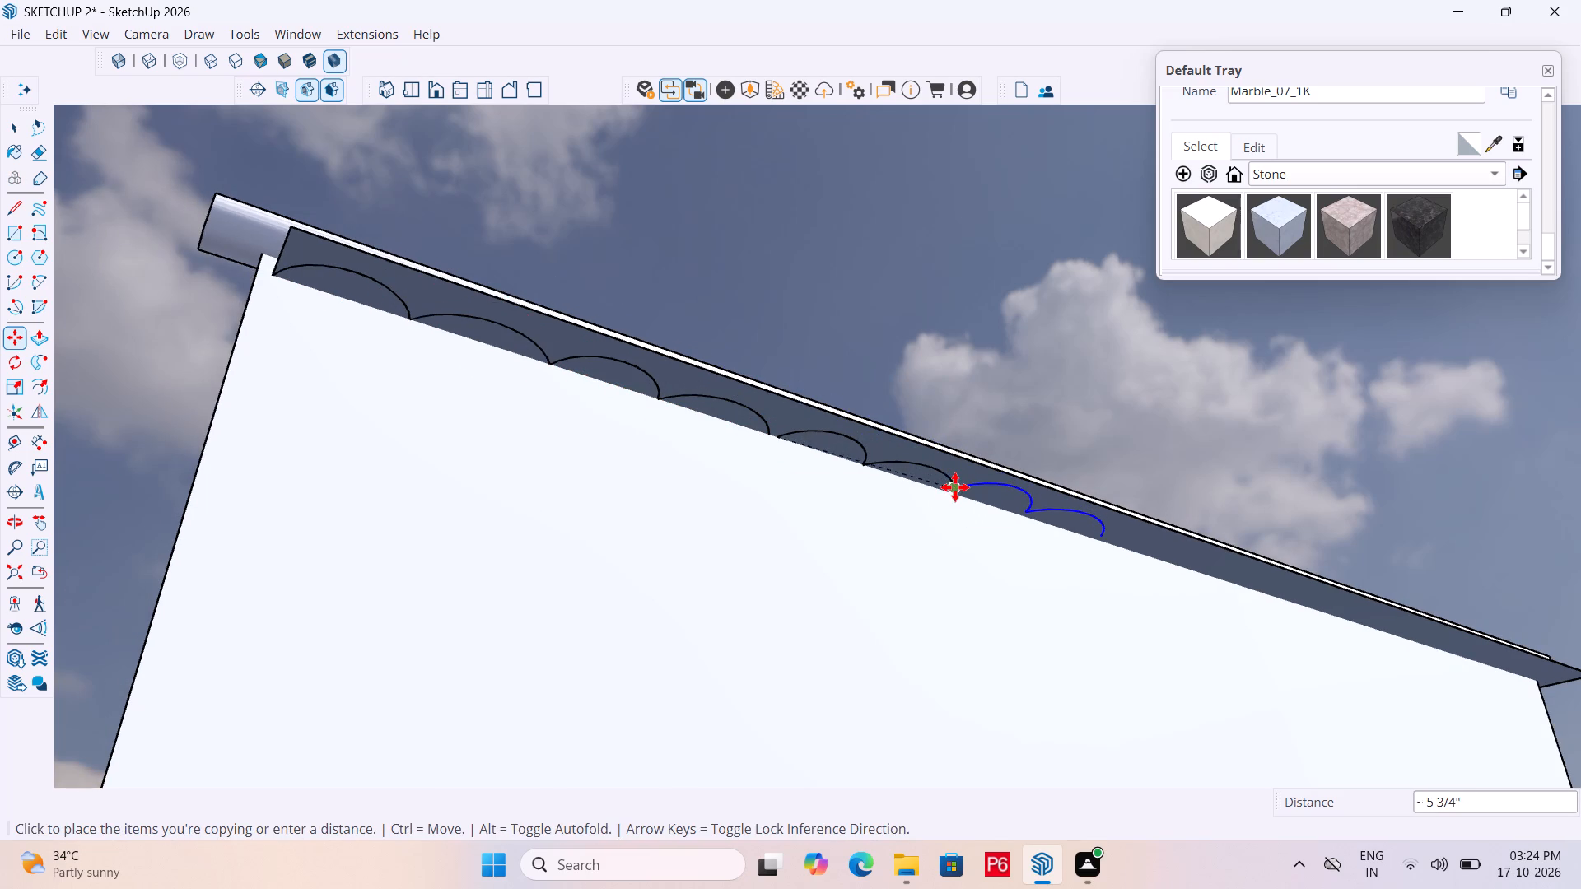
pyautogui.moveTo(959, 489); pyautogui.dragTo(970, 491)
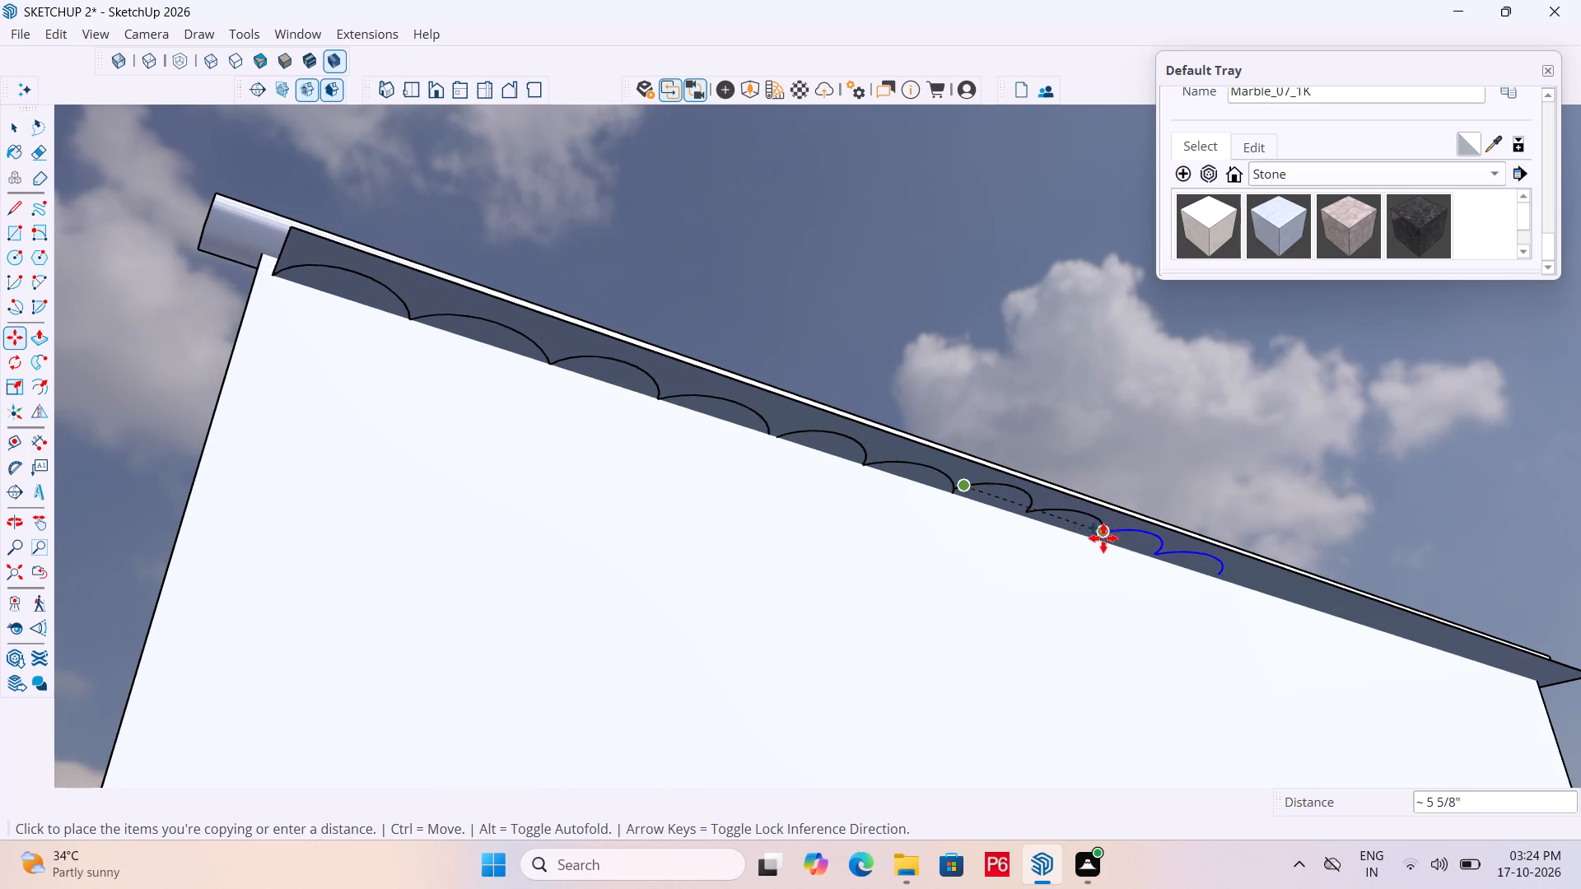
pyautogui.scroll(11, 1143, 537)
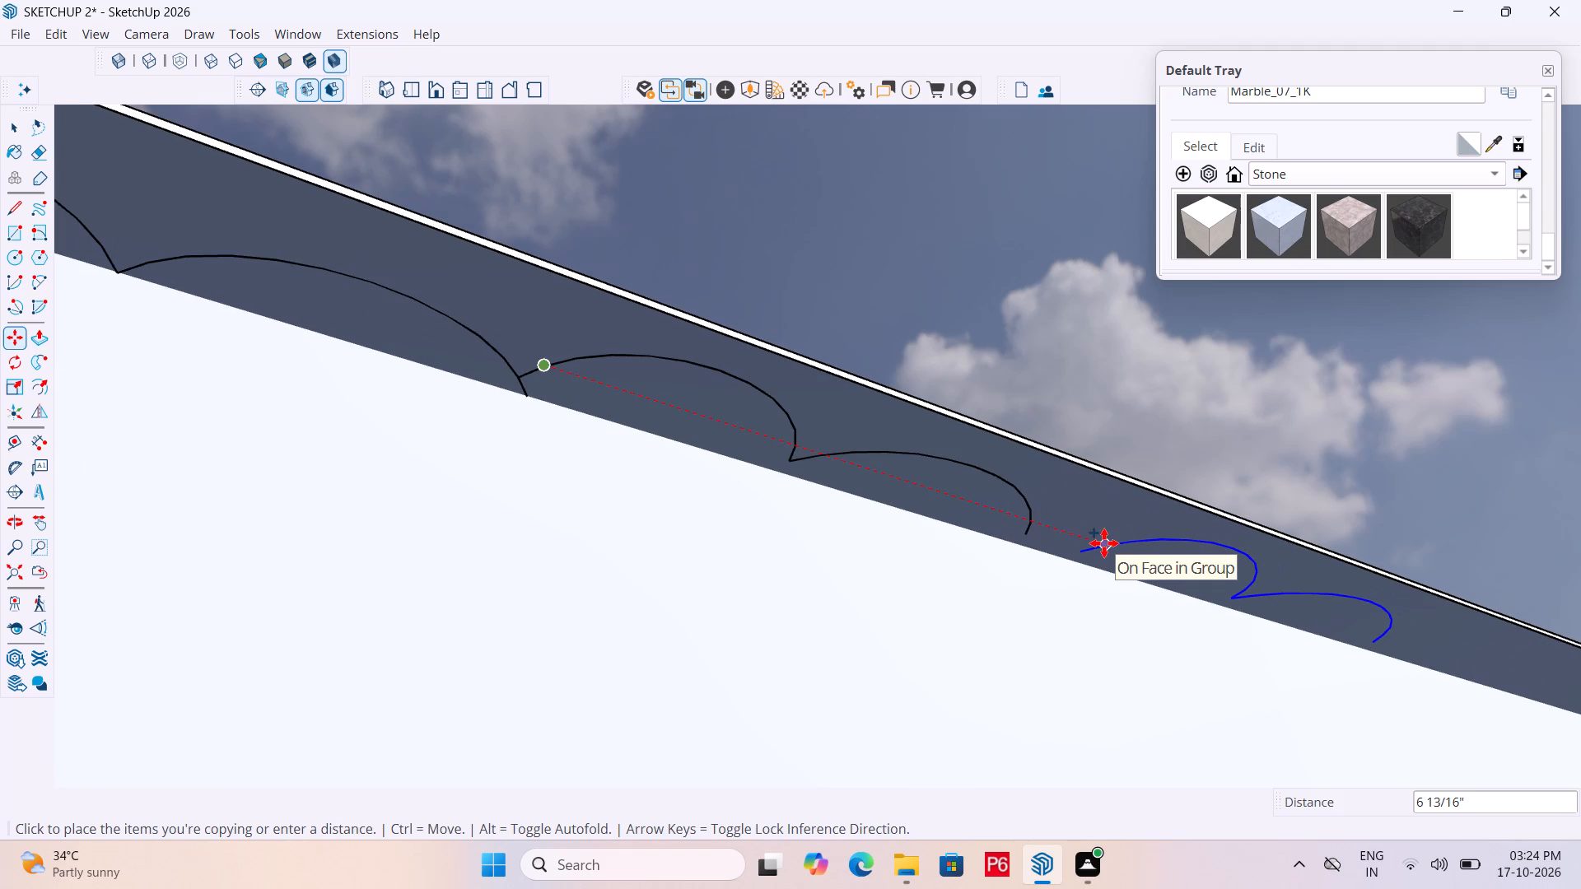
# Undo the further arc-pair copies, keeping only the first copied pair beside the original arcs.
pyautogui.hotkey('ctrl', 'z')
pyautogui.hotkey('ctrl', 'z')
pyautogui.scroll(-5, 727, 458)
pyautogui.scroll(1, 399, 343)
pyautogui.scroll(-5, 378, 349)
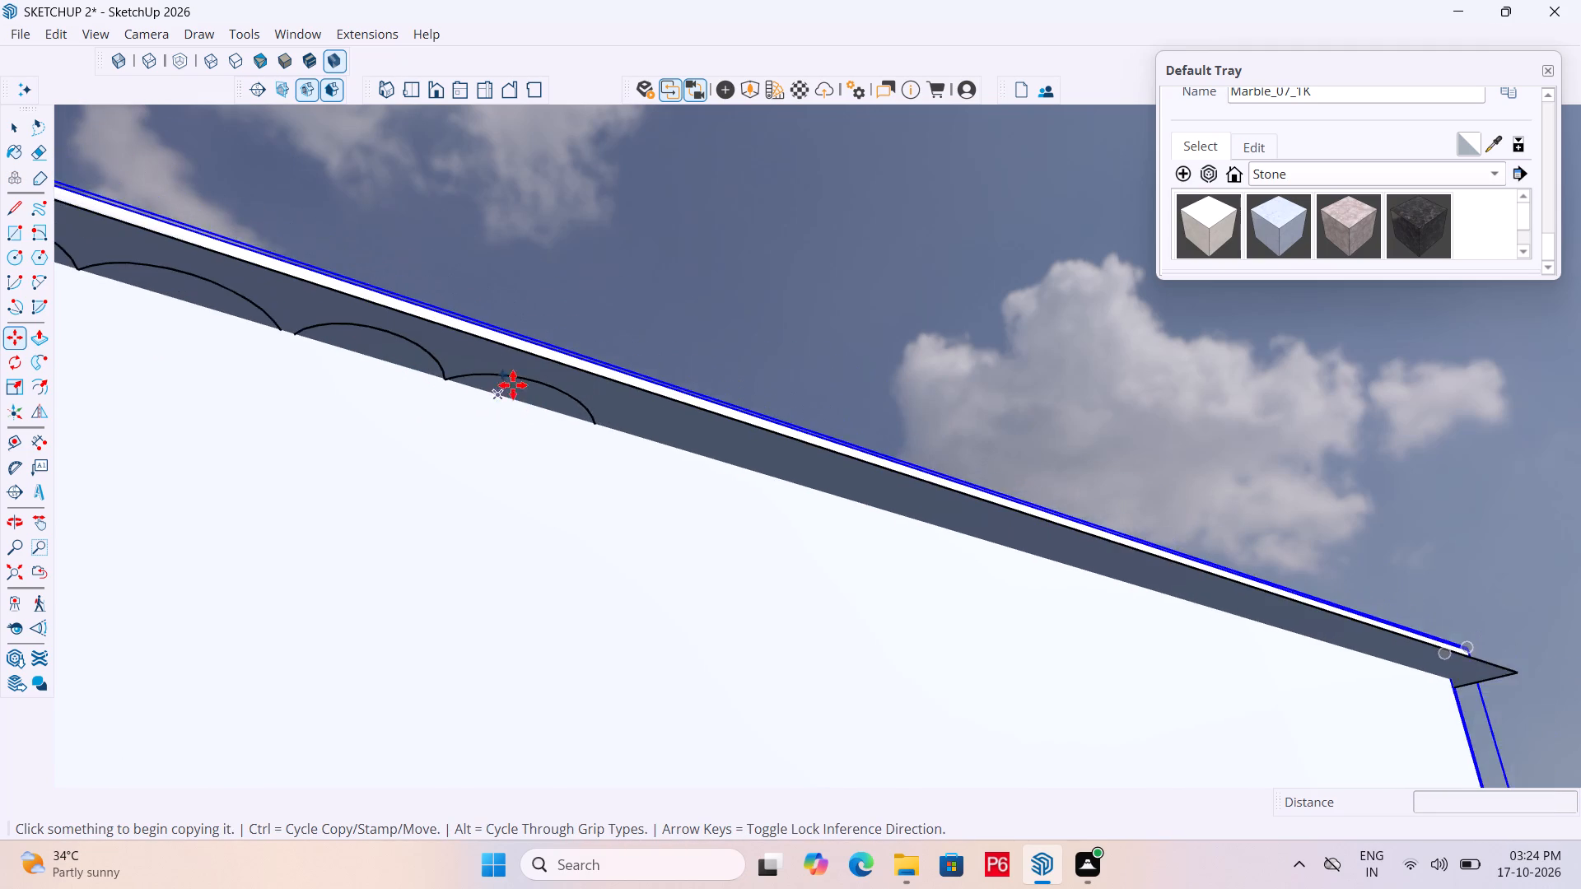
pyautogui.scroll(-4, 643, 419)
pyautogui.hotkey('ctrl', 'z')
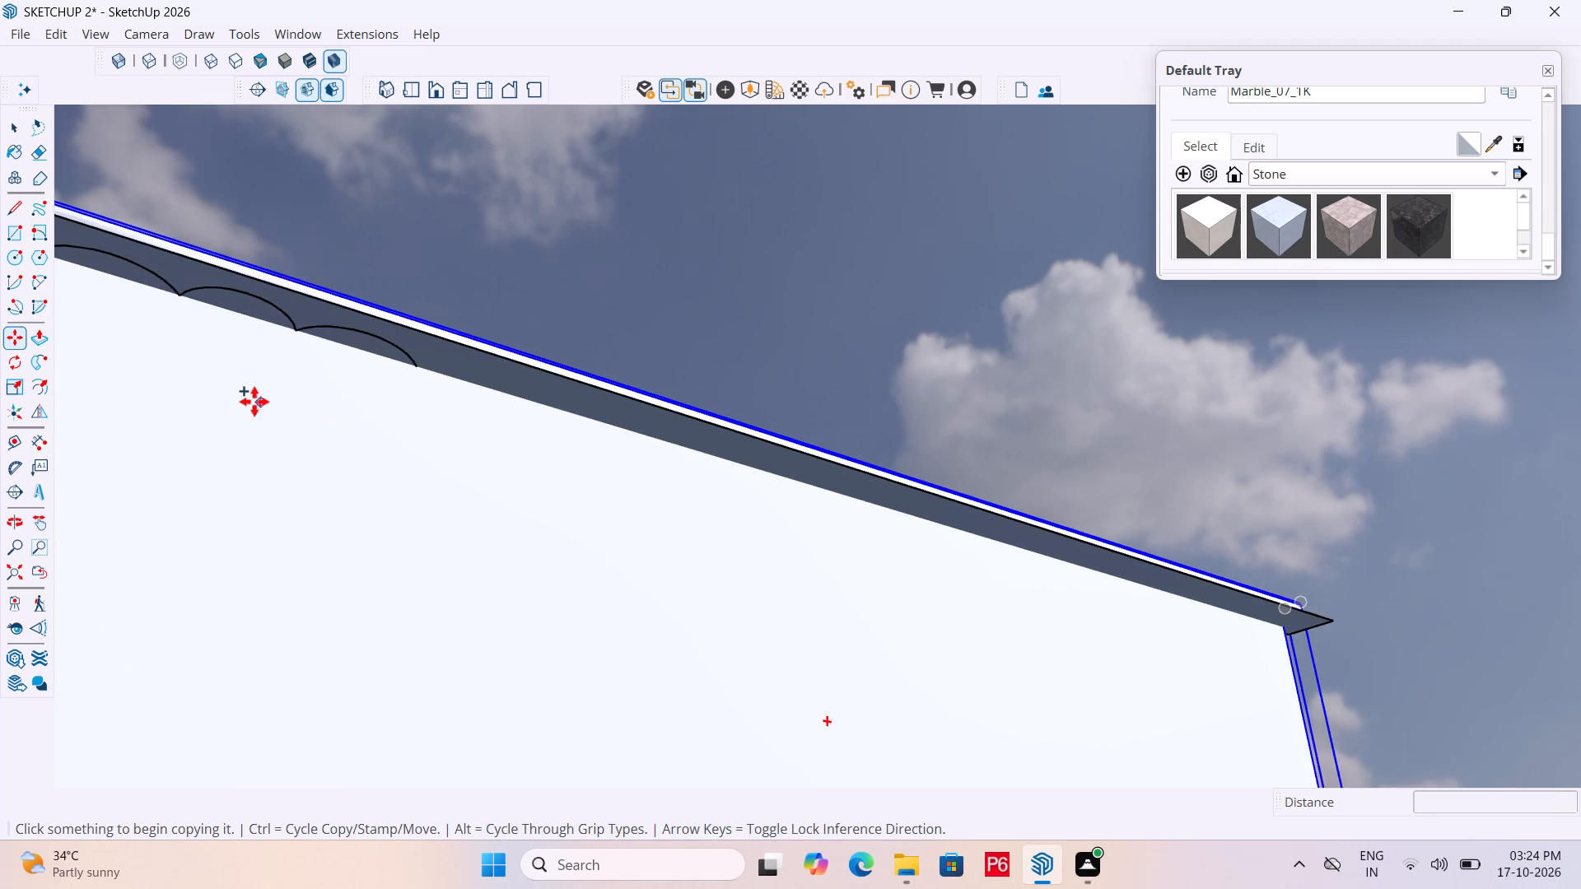
# Undo the copied arc pair on the panel-top strip.
pyautogui.scroll(-4, 417, 435)
pyautogui.moveTo(523, 479); pyautogui.dragTo(418, 338, button='middle')
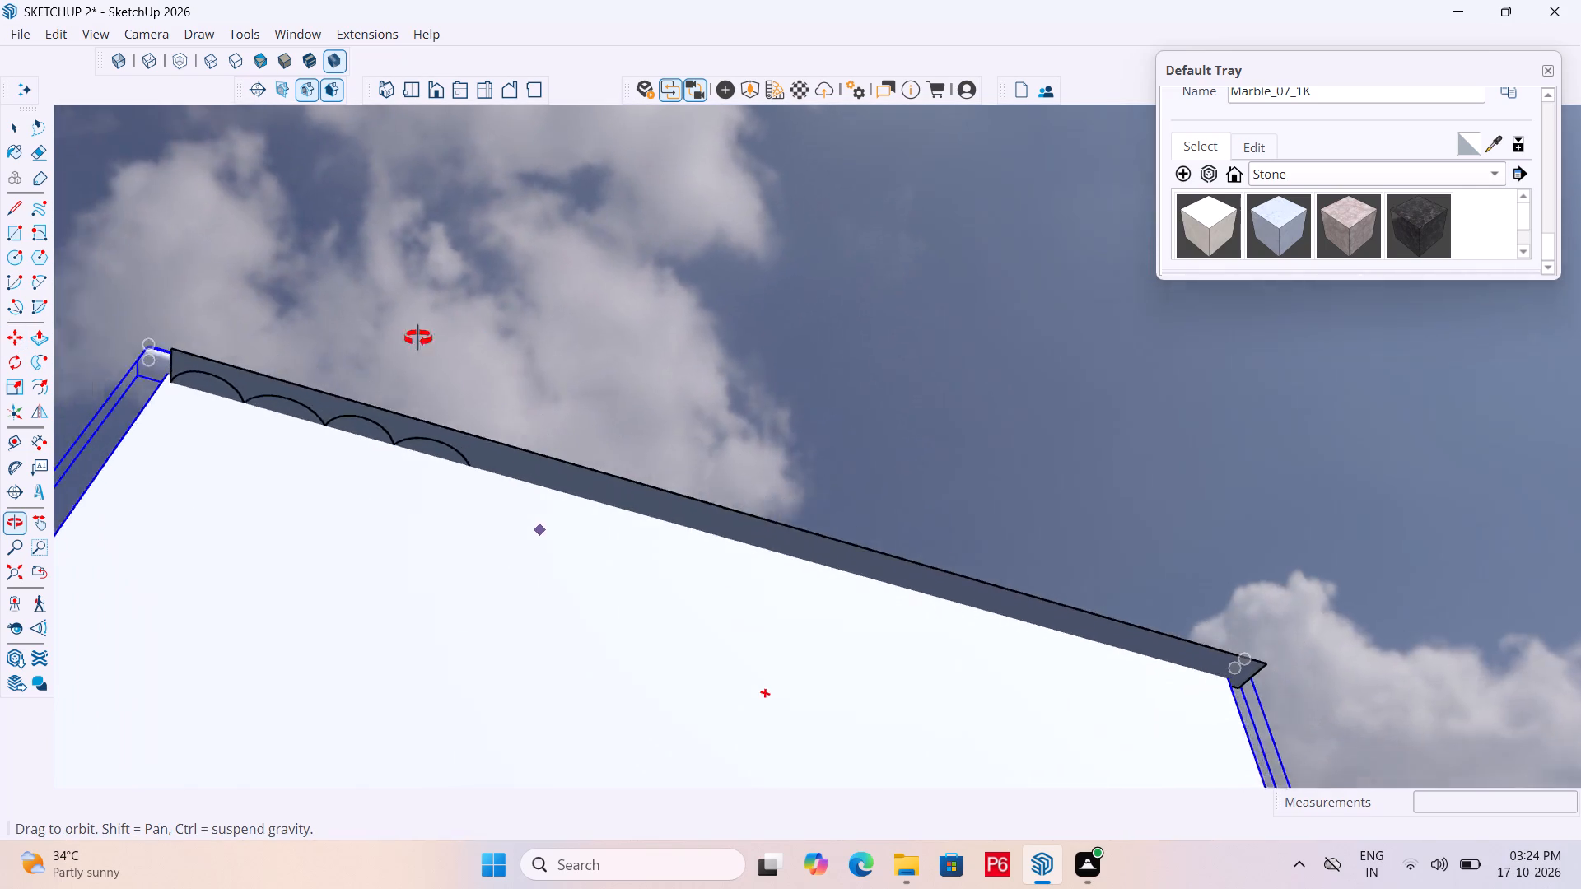
pyautogui.moveTo(418, 338); pyautogui.dragTo(444, 463, button='middle')
pyautogui.scroll(8, 445, 462)
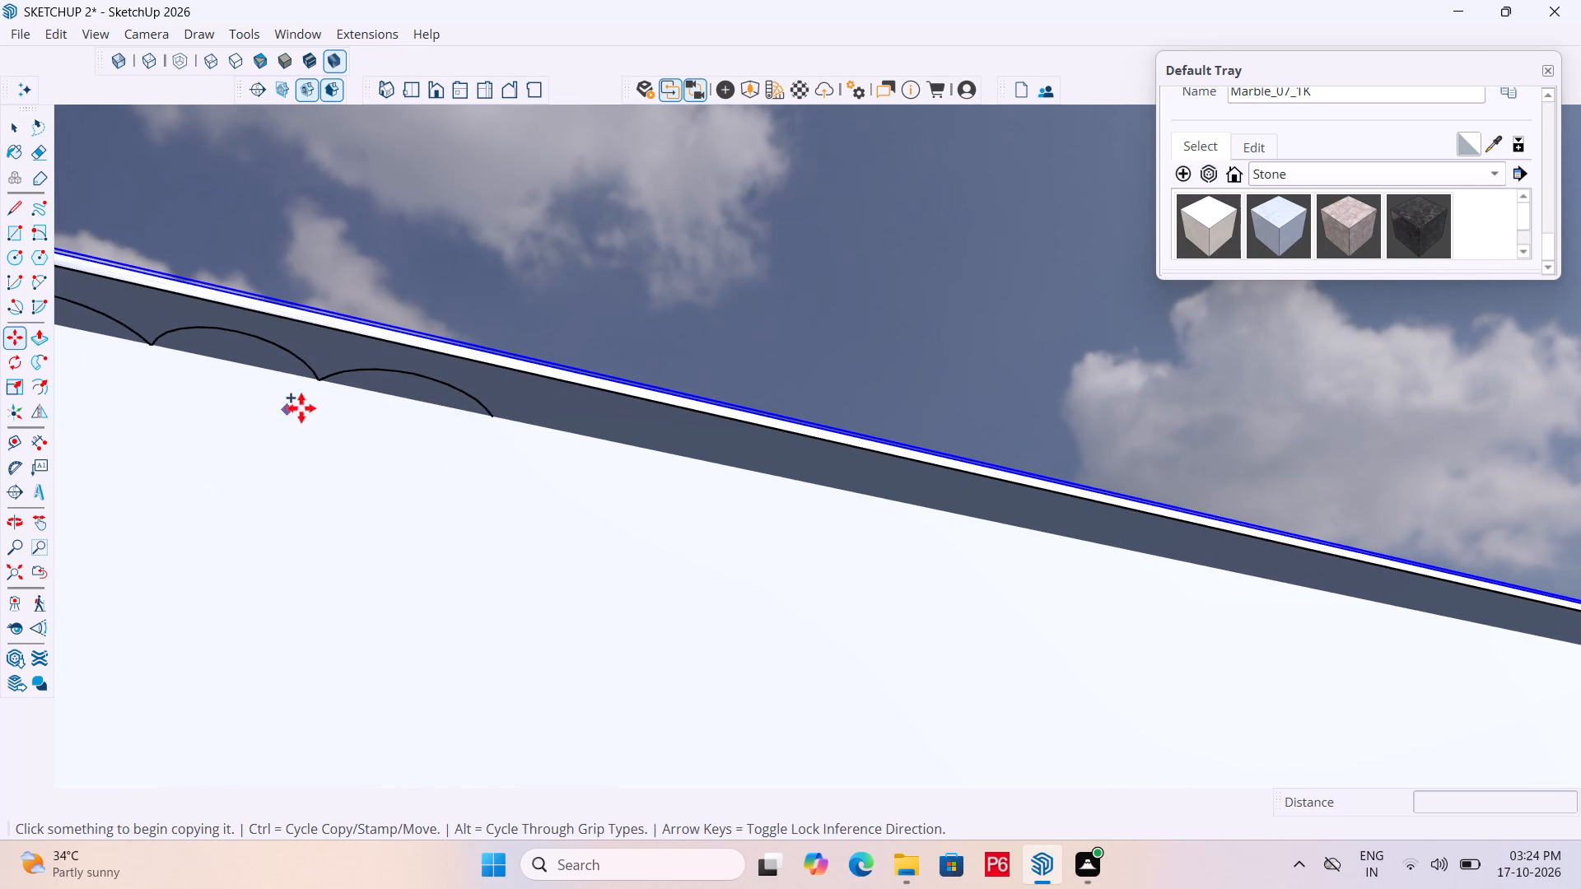
pyautogui.hotkey('ctrl', 'z')
# Delete the second arc on the strip, keeping only the first arc at the strip's end.
pyautogui.scroll(-5, 606, 487)
pyautogui.scroll(-3, 417, 451)
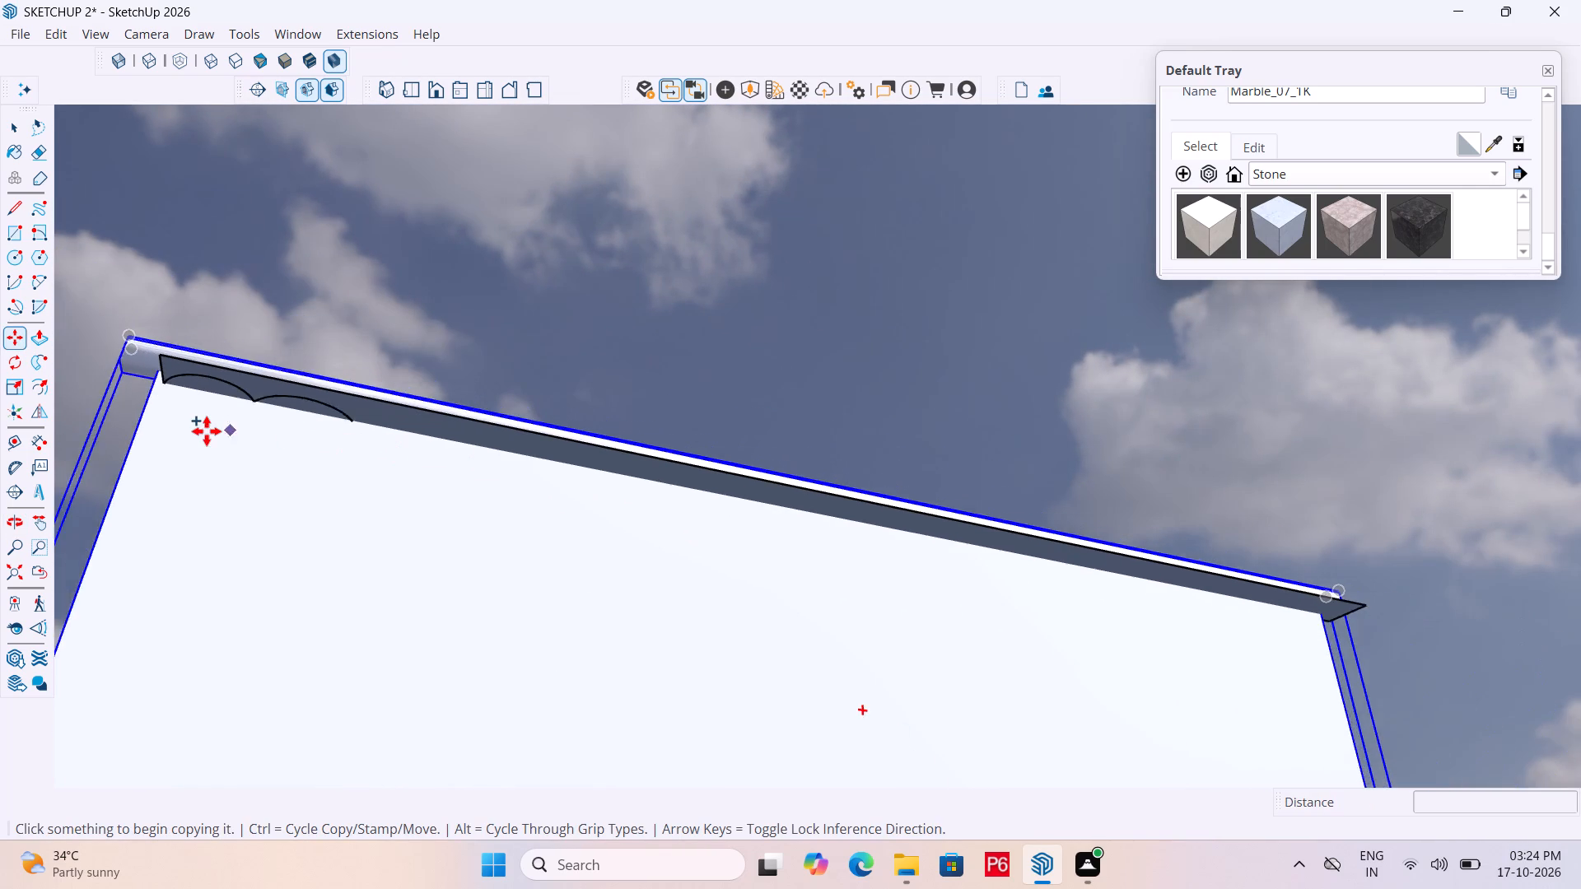
pyautogui.scroll(9, 207, 431)
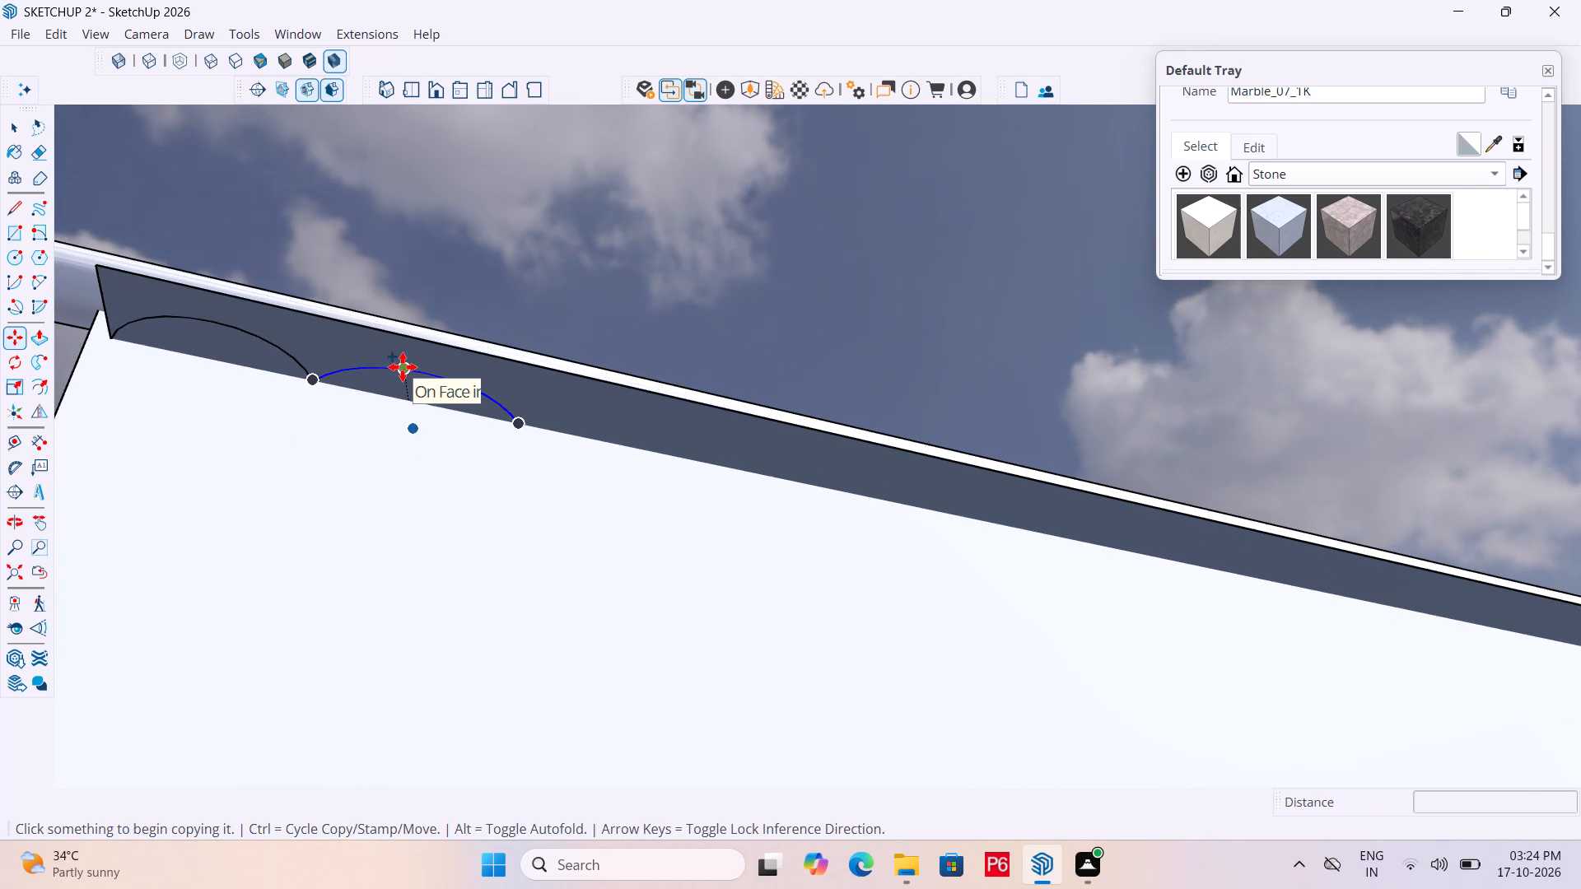
pyautogui.press('Delete')
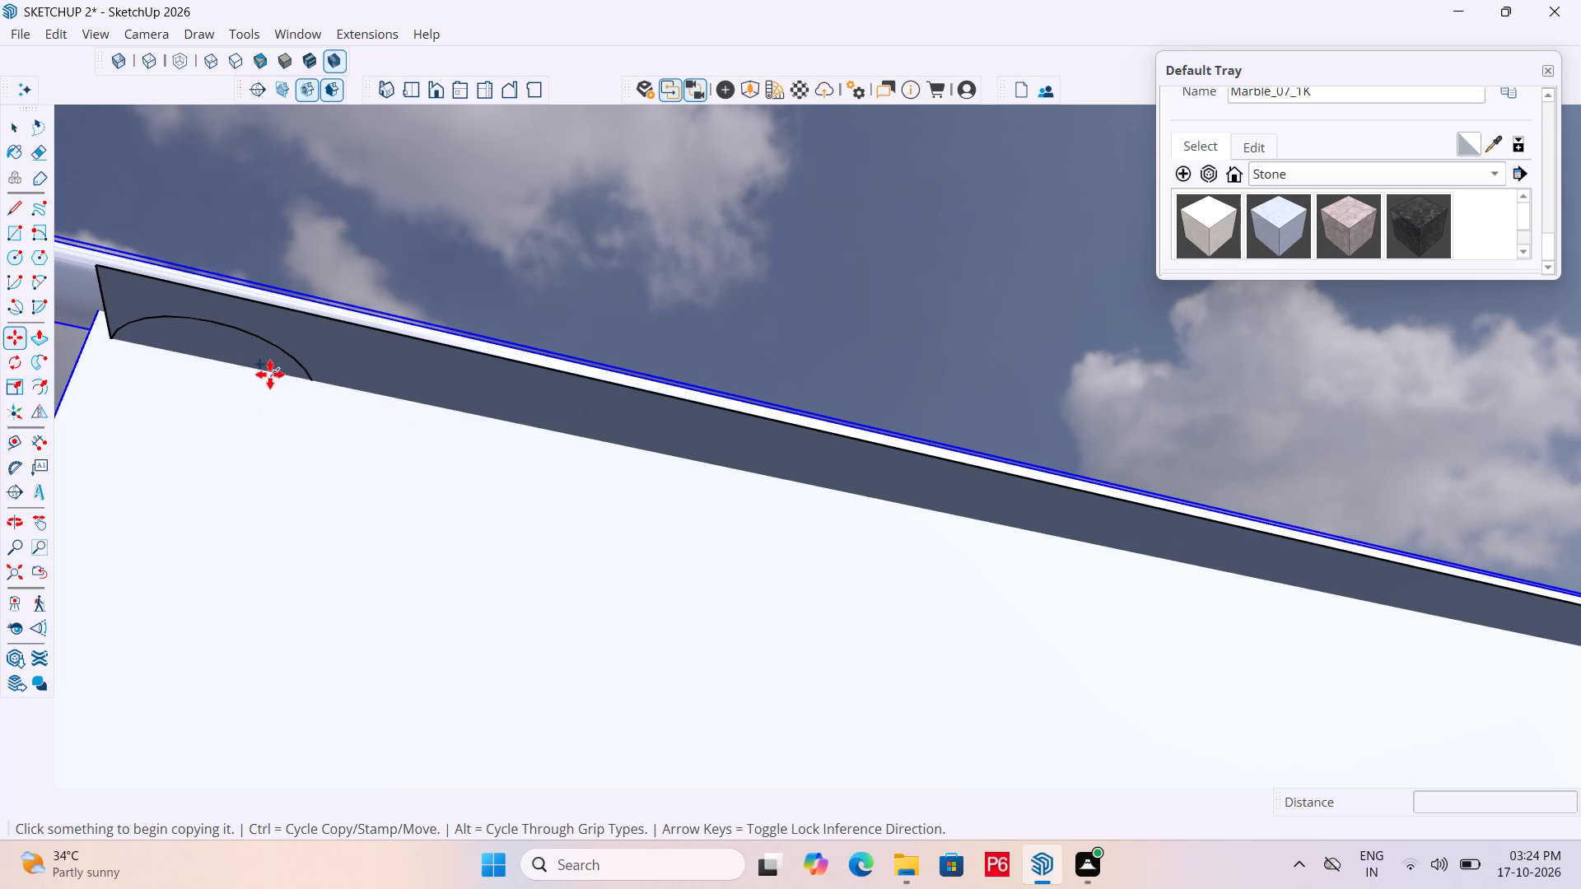
# Copy the remaining arc about 2 3/4" along the strip's edge so the copy starts at the first arc's end.
pyautogui.press('space')
pyautogui.scroll(3, 296, 342)
pyautogui.click(282, 355)
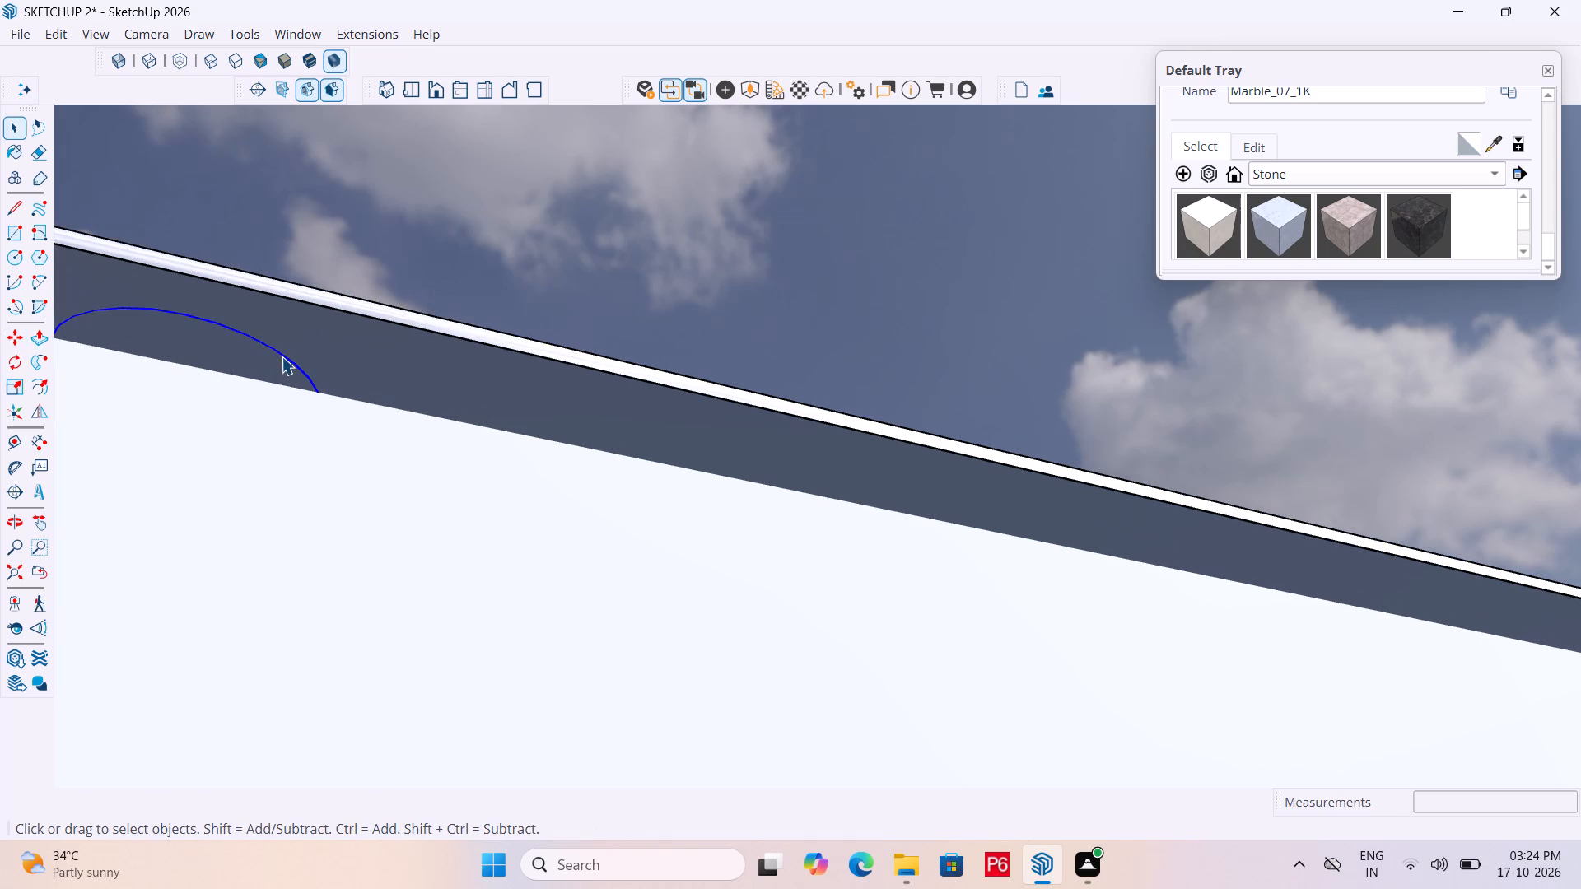
pyautogui.scroll(-4, 509, 413)
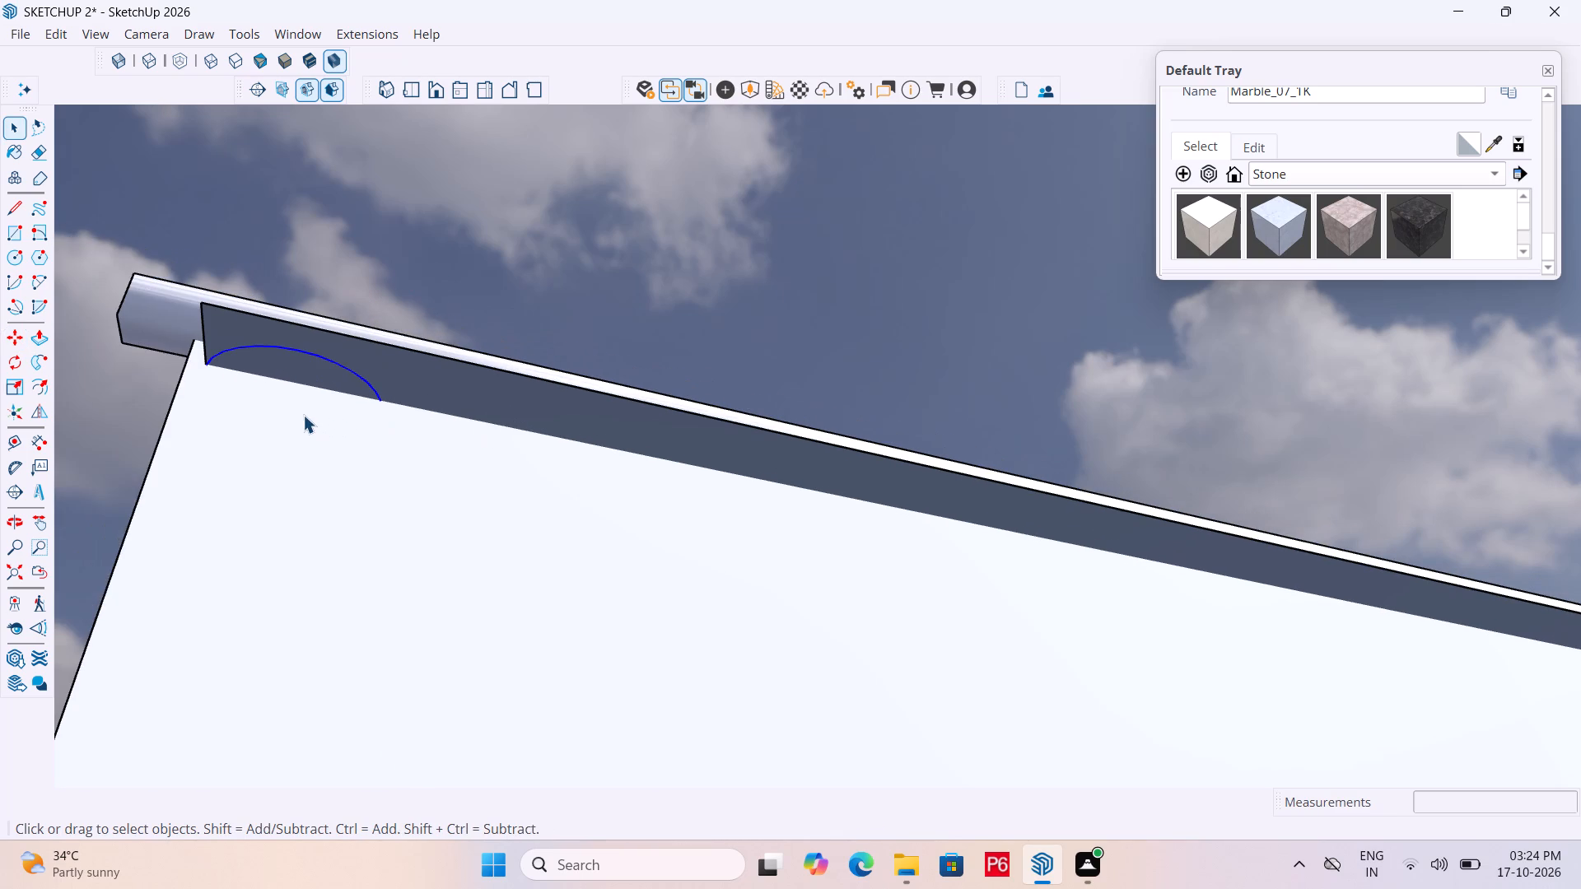
pyautogui.press('m')
pyautogui.click(205, 364)
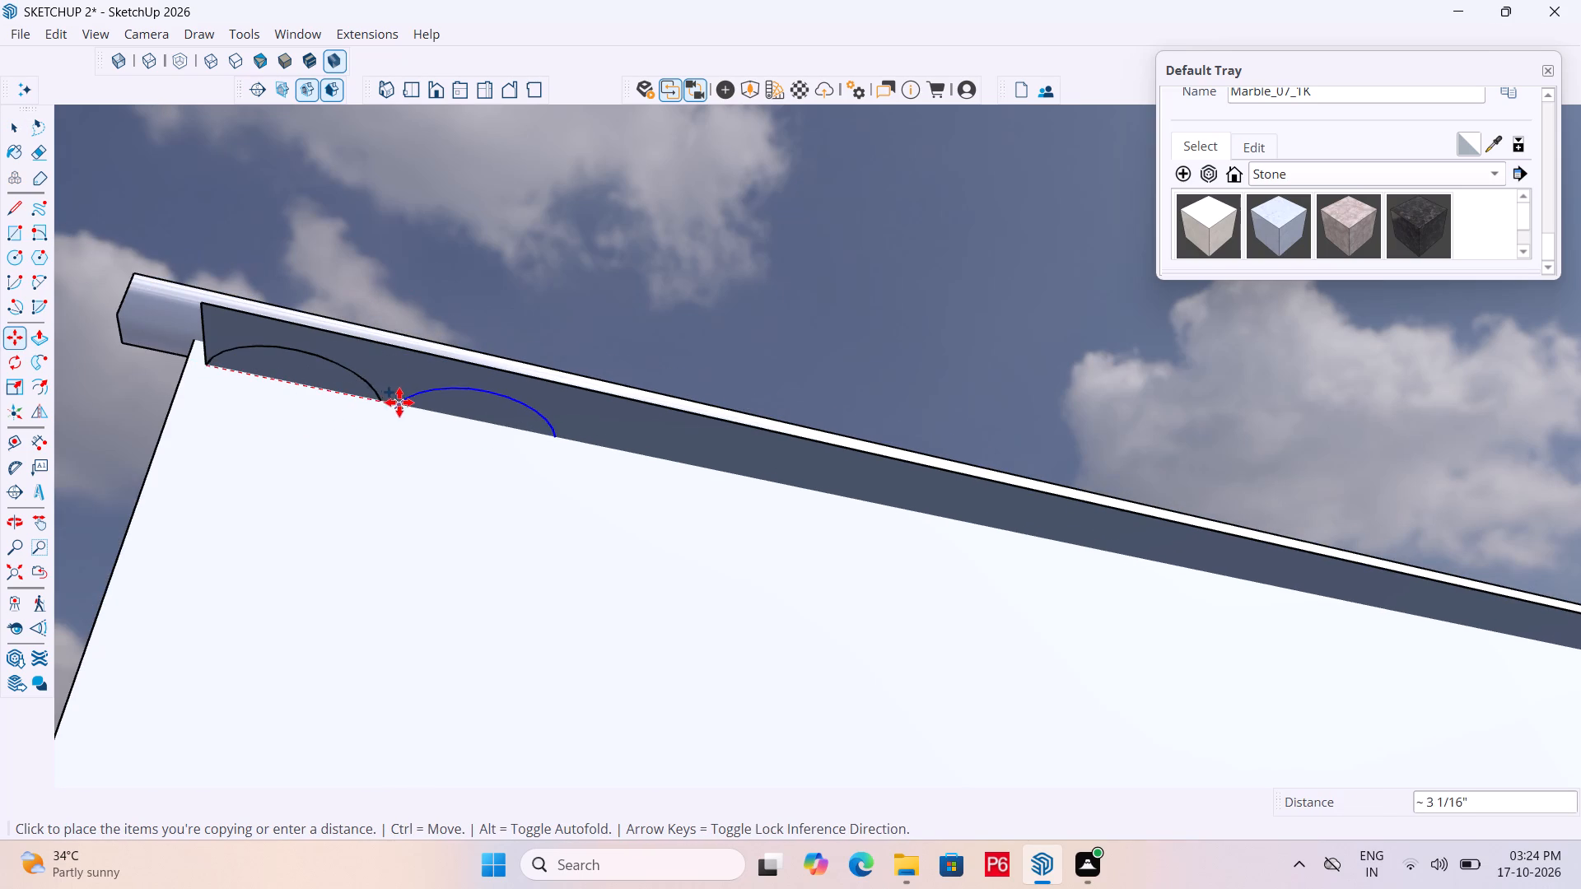
pyautogui.click(380, 397)
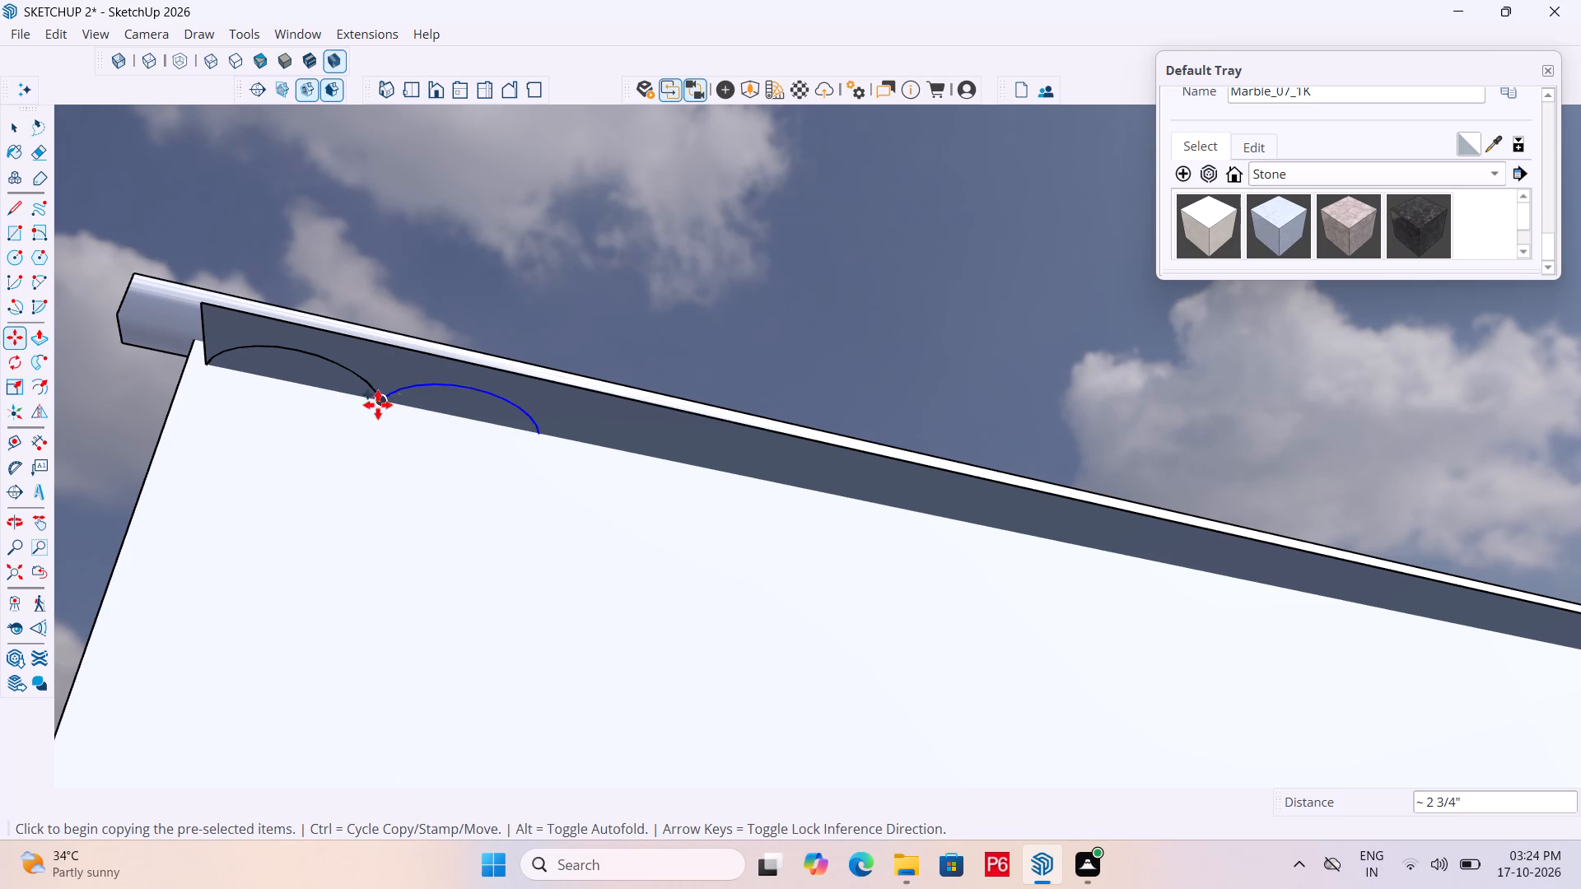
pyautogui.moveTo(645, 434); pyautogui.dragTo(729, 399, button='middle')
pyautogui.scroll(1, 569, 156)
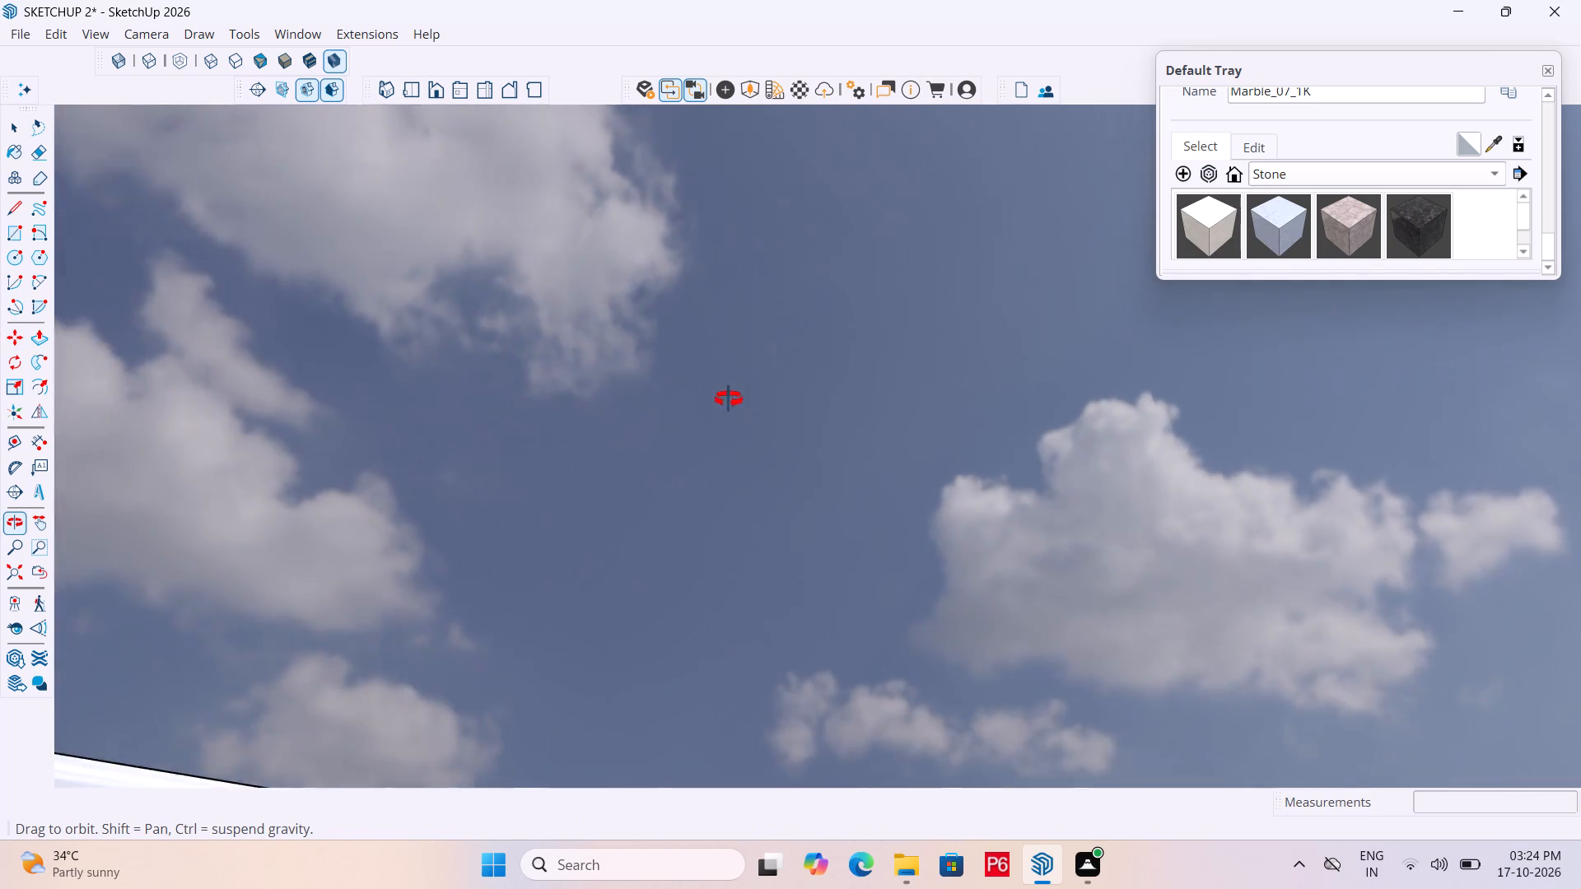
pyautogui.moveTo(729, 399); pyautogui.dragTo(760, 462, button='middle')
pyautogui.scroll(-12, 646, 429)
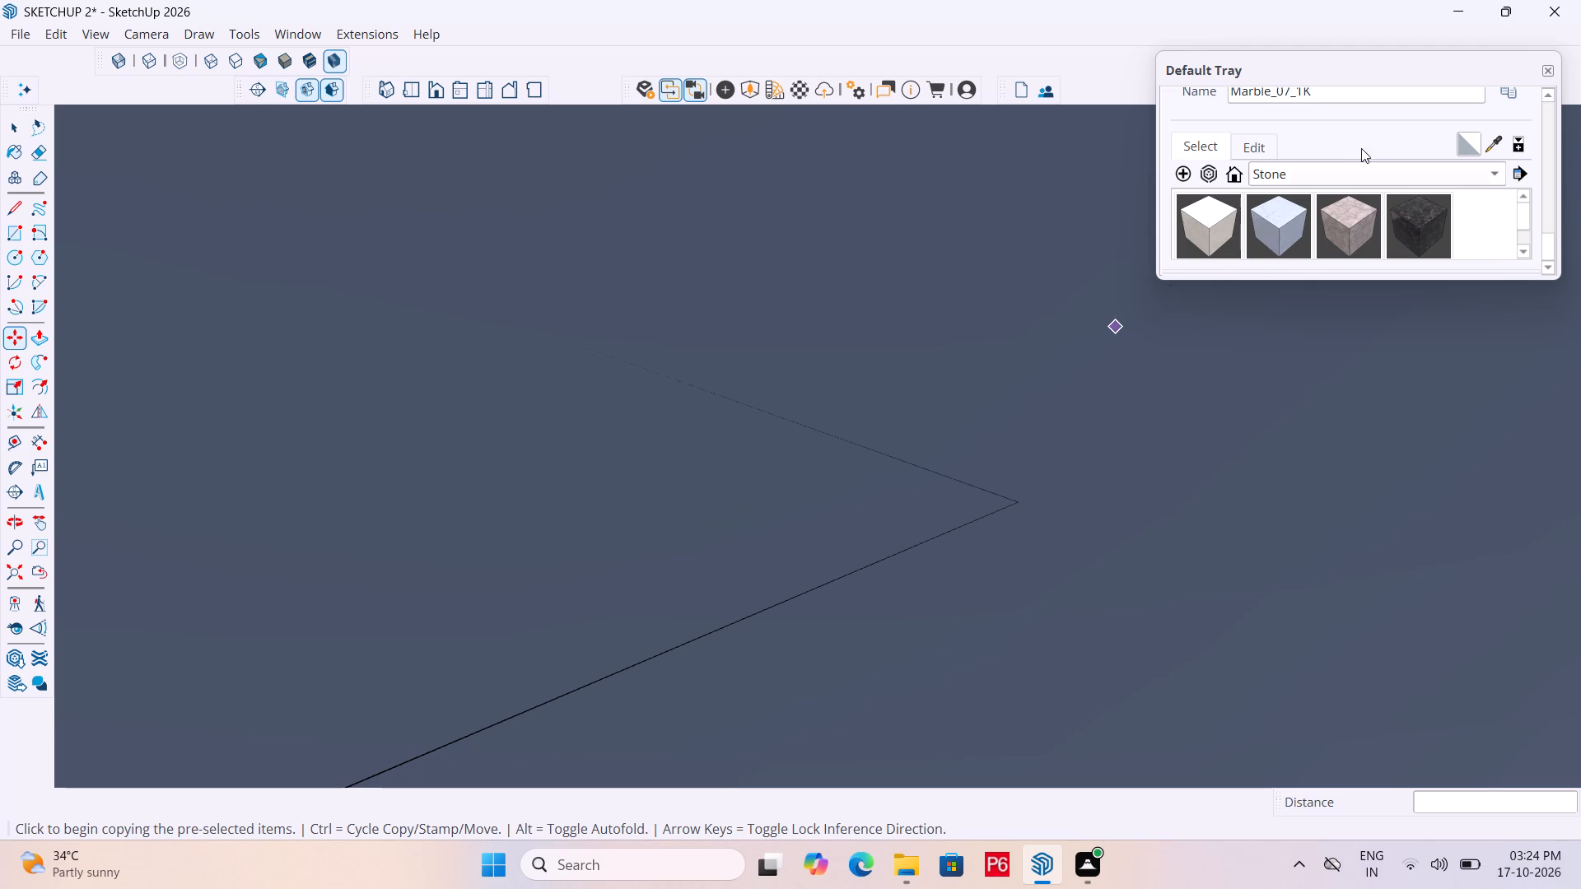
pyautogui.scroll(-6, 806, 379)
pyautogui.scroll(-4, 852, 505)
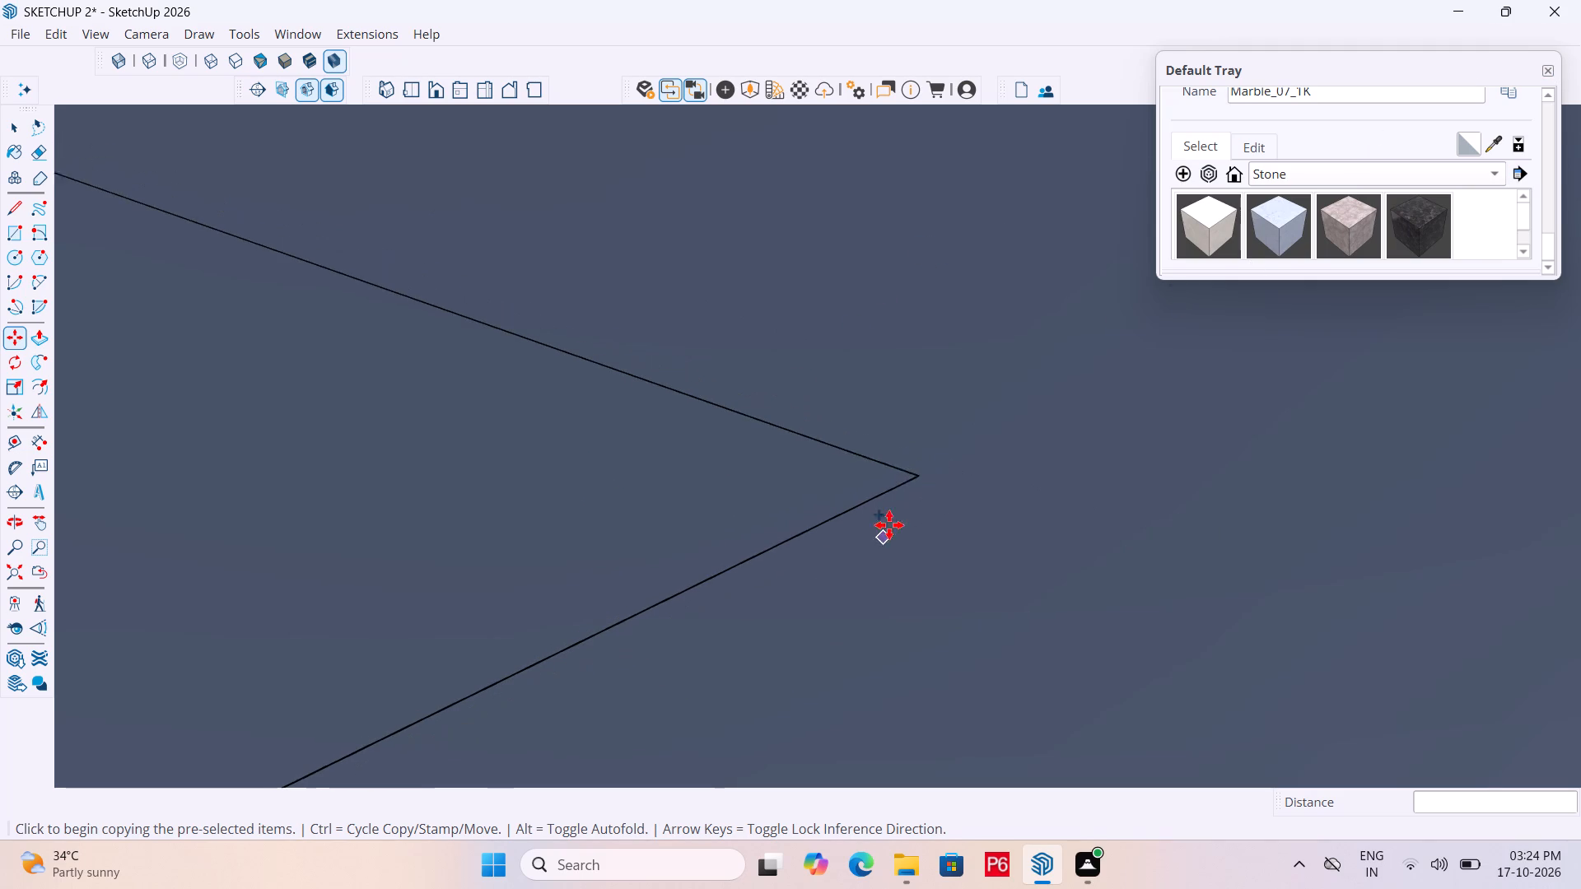
# Copy both arcs together 5 7/16" along the strip's edge so the copied pair starts at the second arc's end.
pyautogui.click(413, 99)
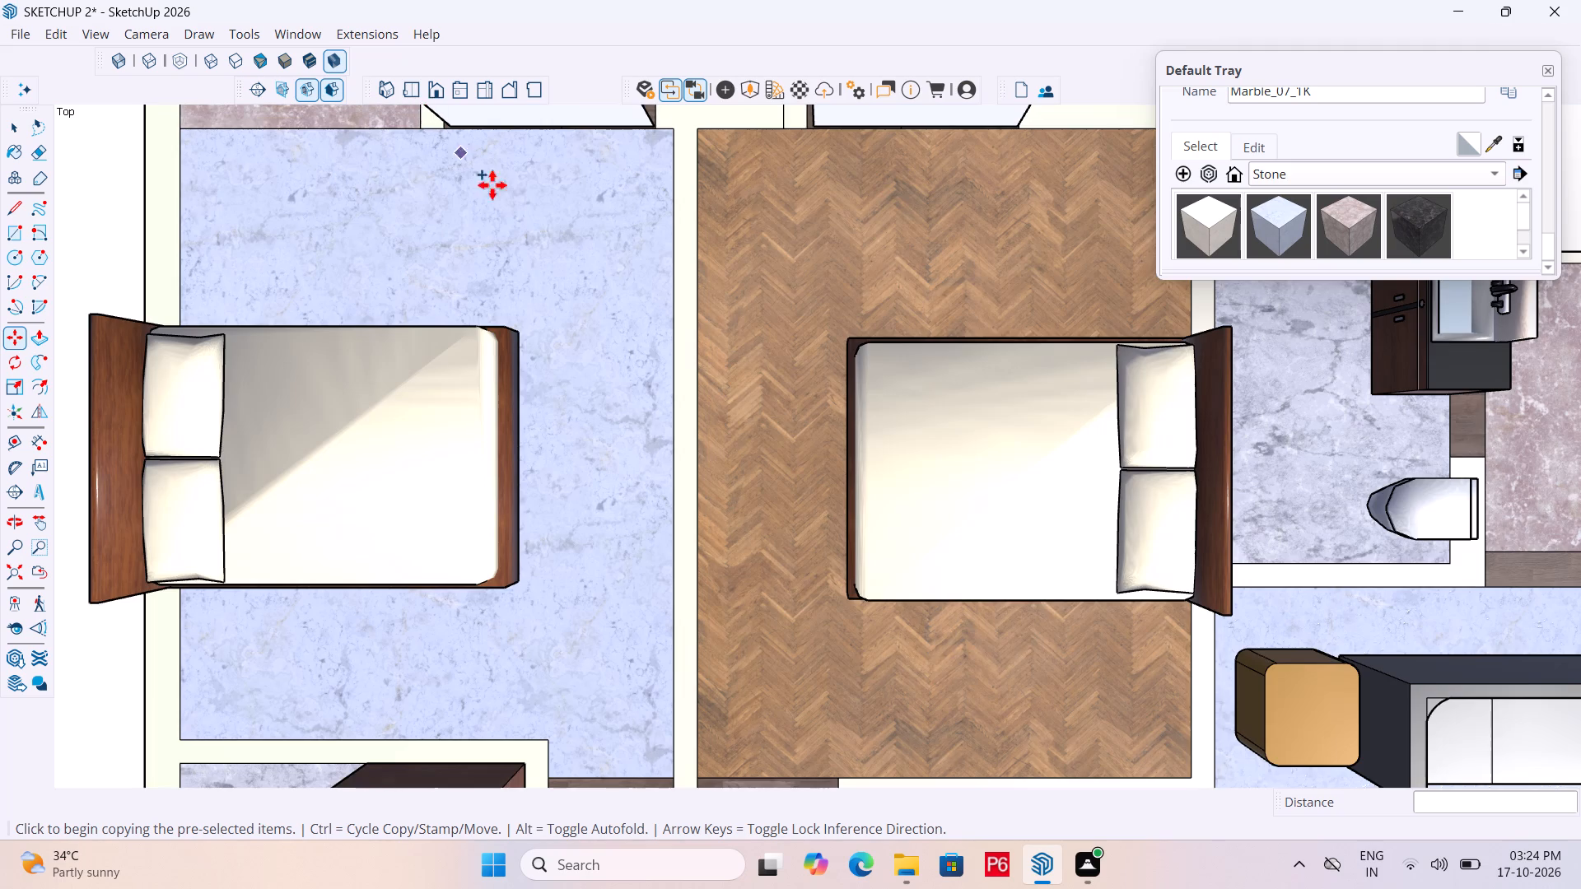
pyautogui.scroll(-6, 598, 279)
pyautogui.scroll(-6, 450, 336)
pyautogui.scroll(-6, 618, 570)
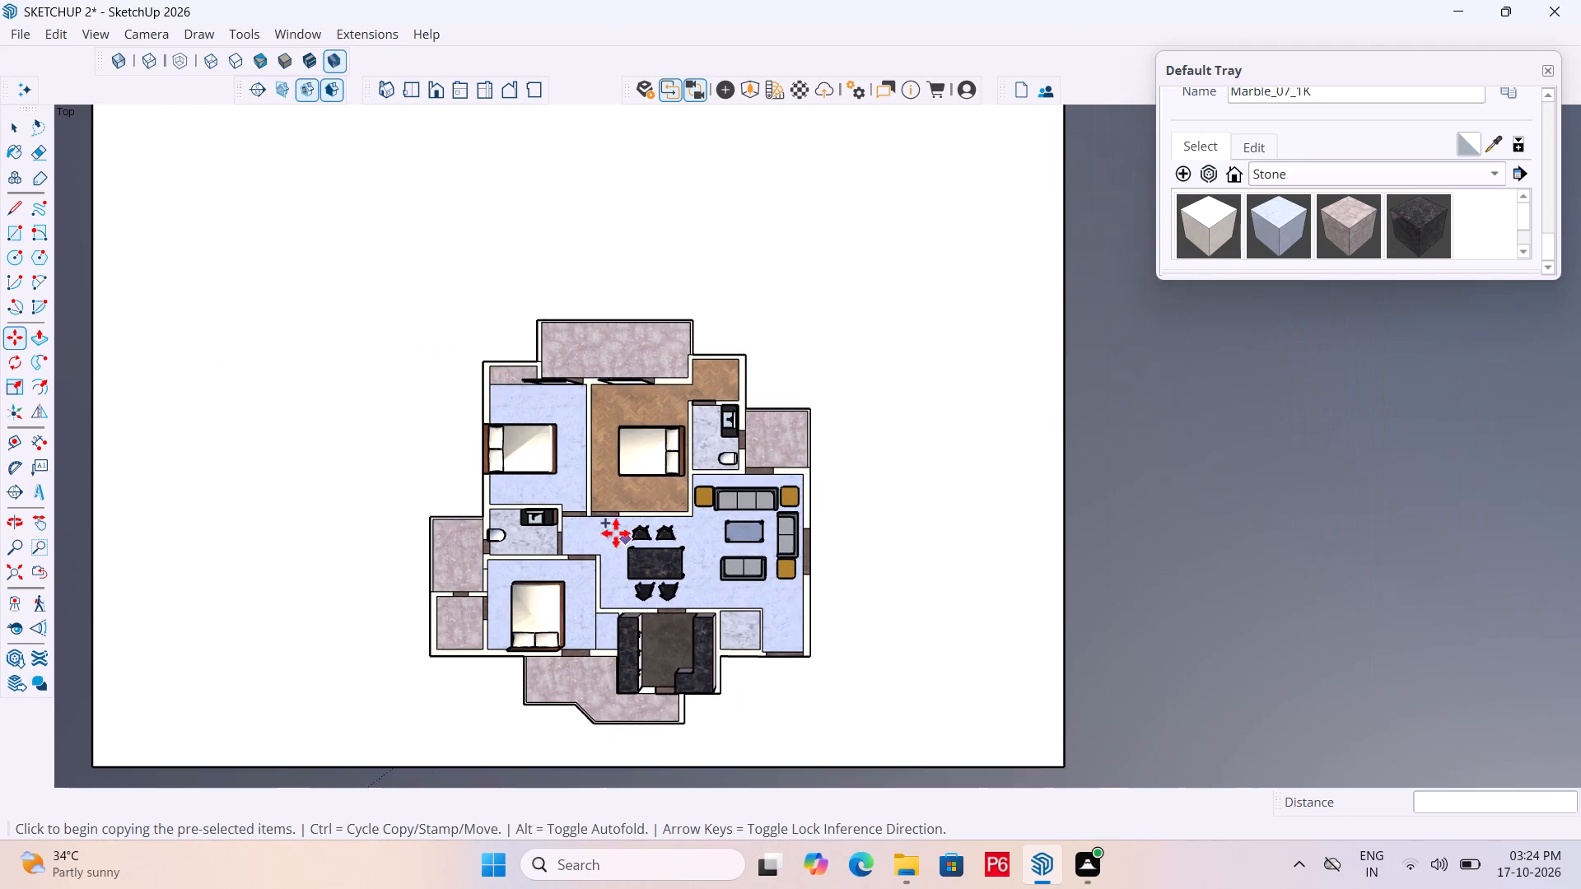
pyautogui.moveTo(578, 500); pyautogui.dragTo(571, 185, button='middle')
pyautogui.scroll(11, 626, 353)
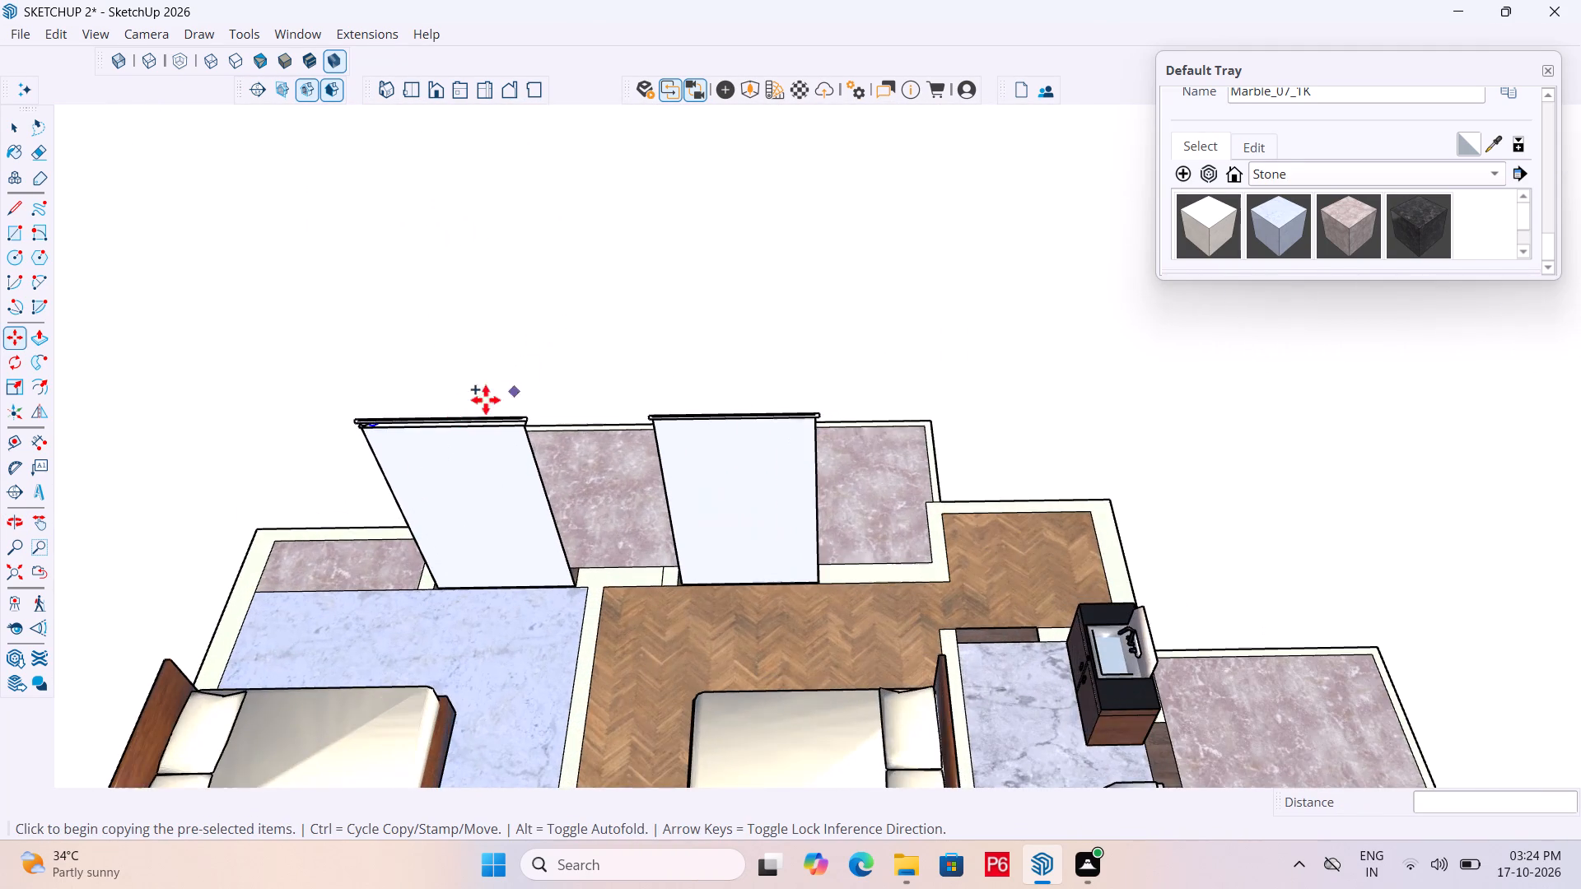
pyautogui.moveTo(419, 451); pyautogui.dragTo(437, 270, button='middle')
pyautogui.scroll(1, 437, 287)
pyautogui.scroll(6, 344, 452)
pyautogui.moveTo(403, 436); pyautogui.dragTo(420, 101, button='middle')
pyautogui.scroll(1, 420, 383)
pyautogui.moveTo(420, 380); pyautogui.dragTo(361, 252, button='middle')
pyautogui.scroll(13, 336, 514)
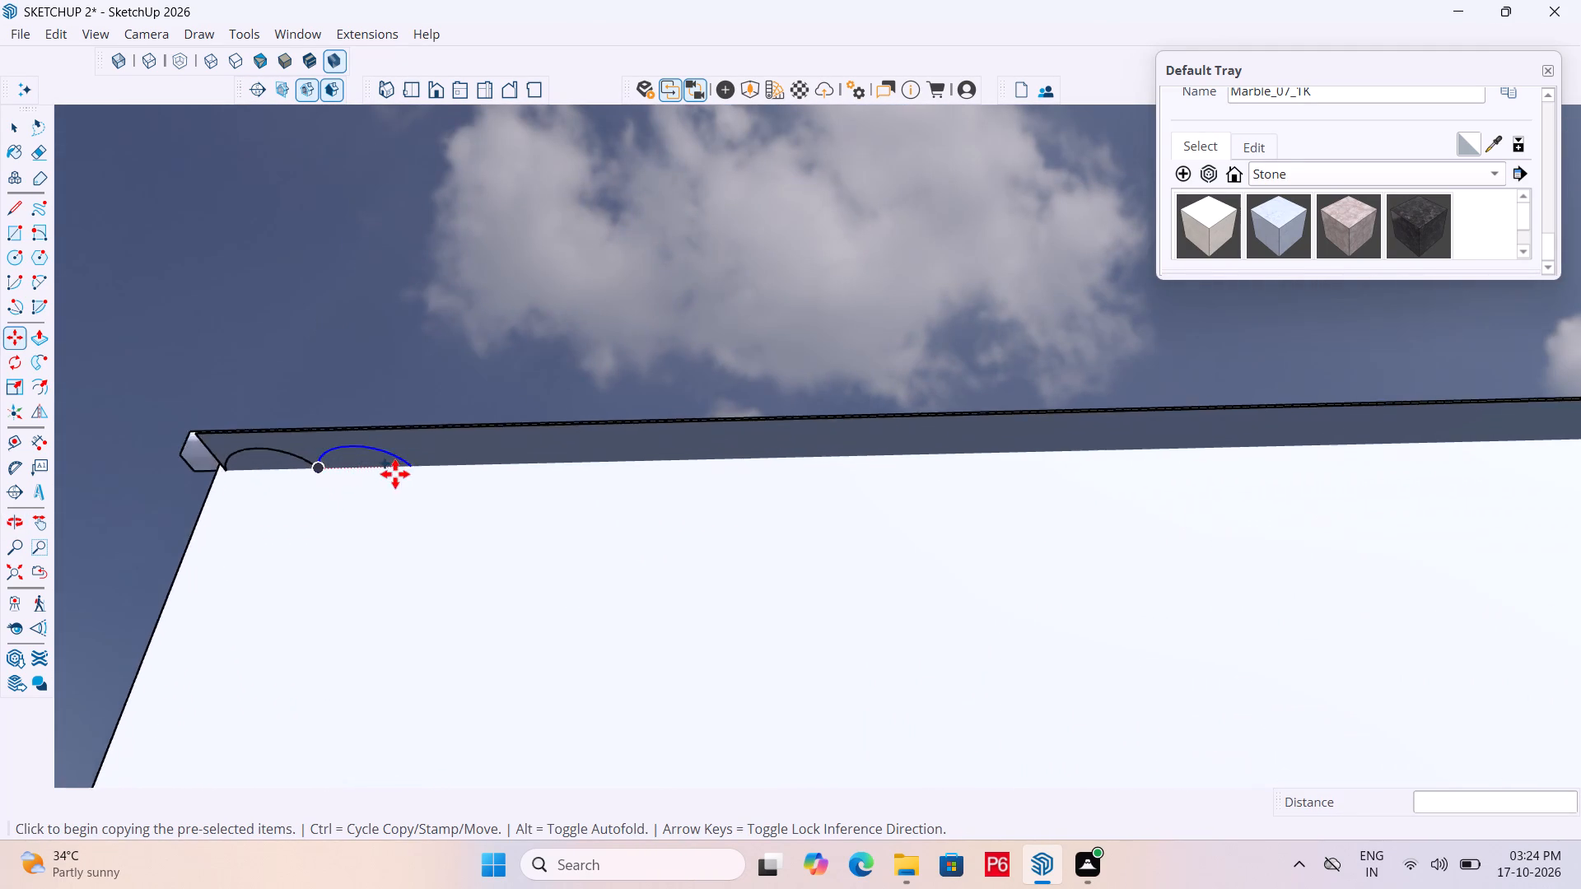
pyautogui.scroll(5, 395, 474)
pyautogui.moveTo(371, 504); pyautogui.dragTo(534, 321, button='middle')
pyautogui.scroll(-1, 549, 455)
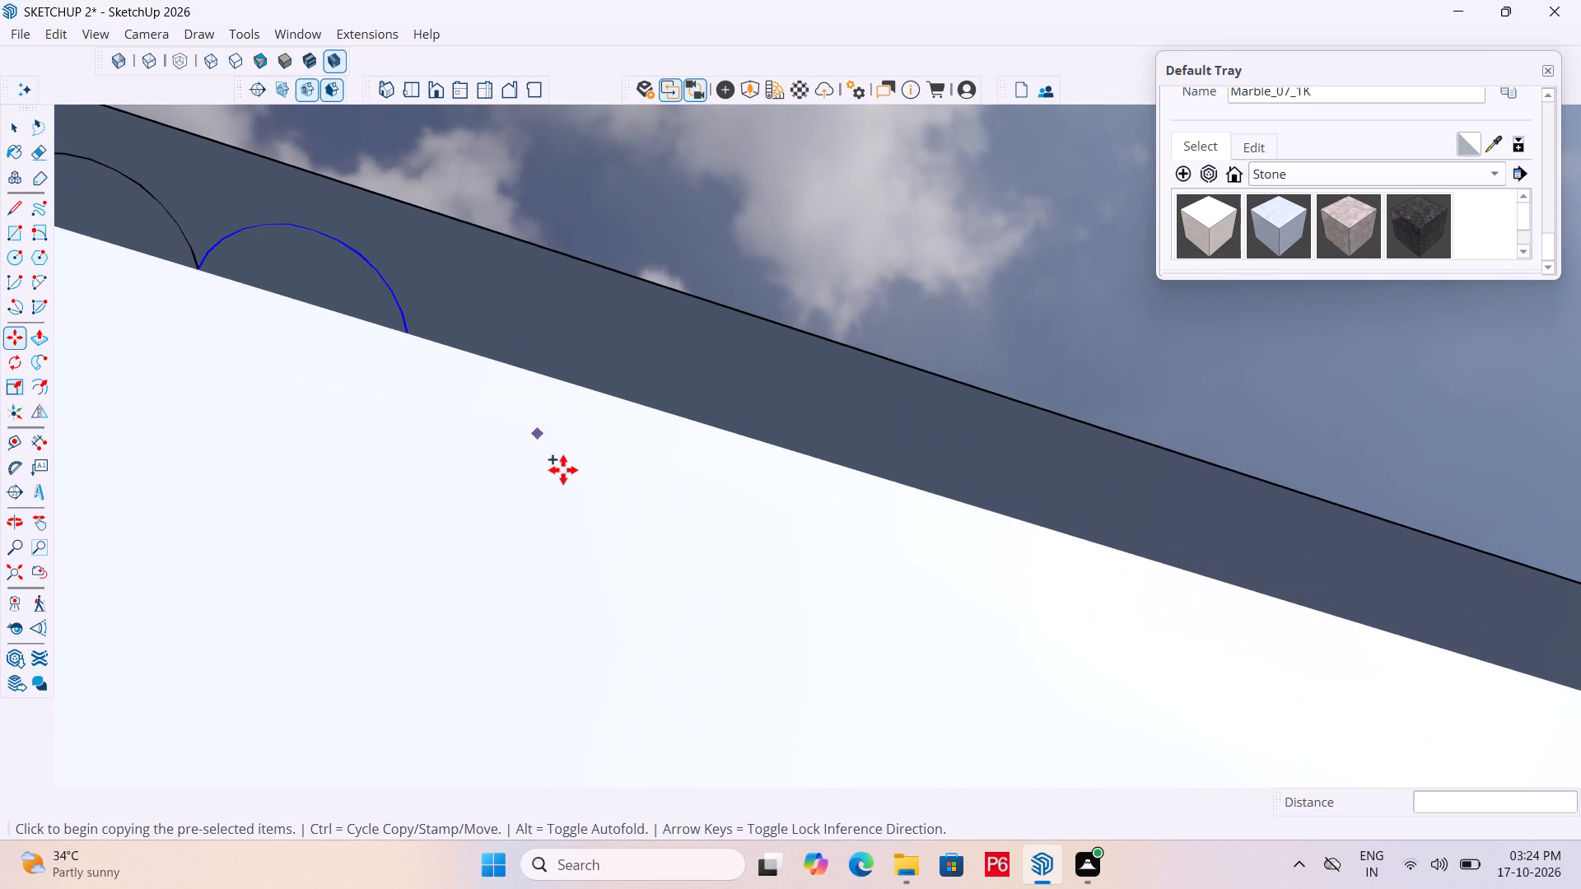
pyautogui.scroll(-2, 563, 470)
pyautogui.moveTo(526, 478); pyautogui.dragTo(340, 348, button='middle')
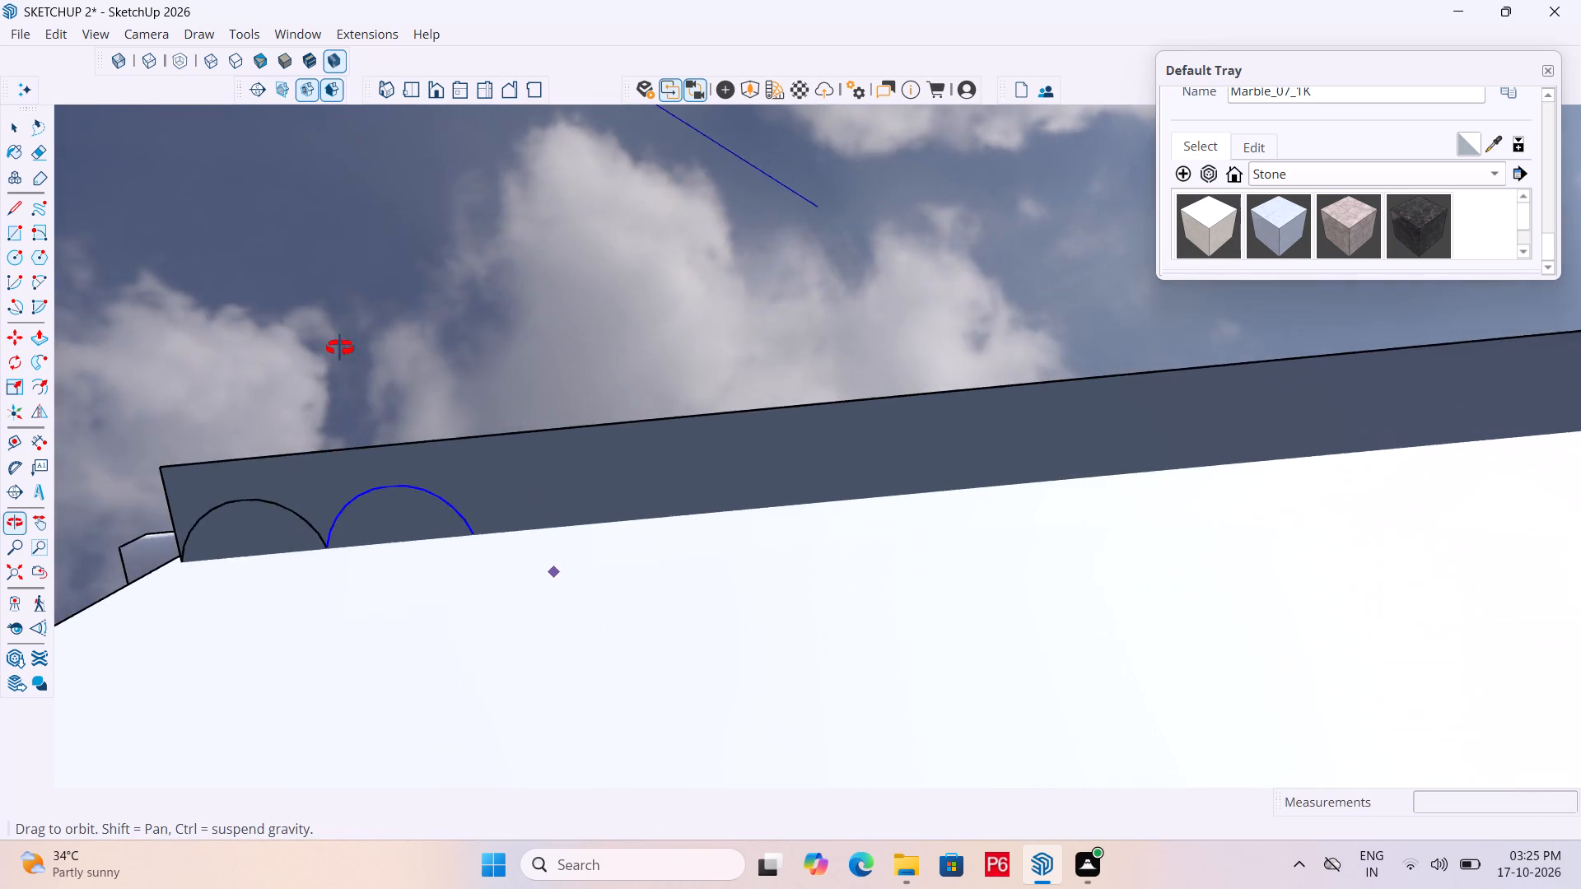
pyautogui.moveTo(340, 348); pyautogui.dragTo(358, 394, button='middle')
pyautogui.press('space')
pyautogui.keyDown('ctrl'); pyautogui.click(310, 498); pyautogui.keyUp('ctrl')
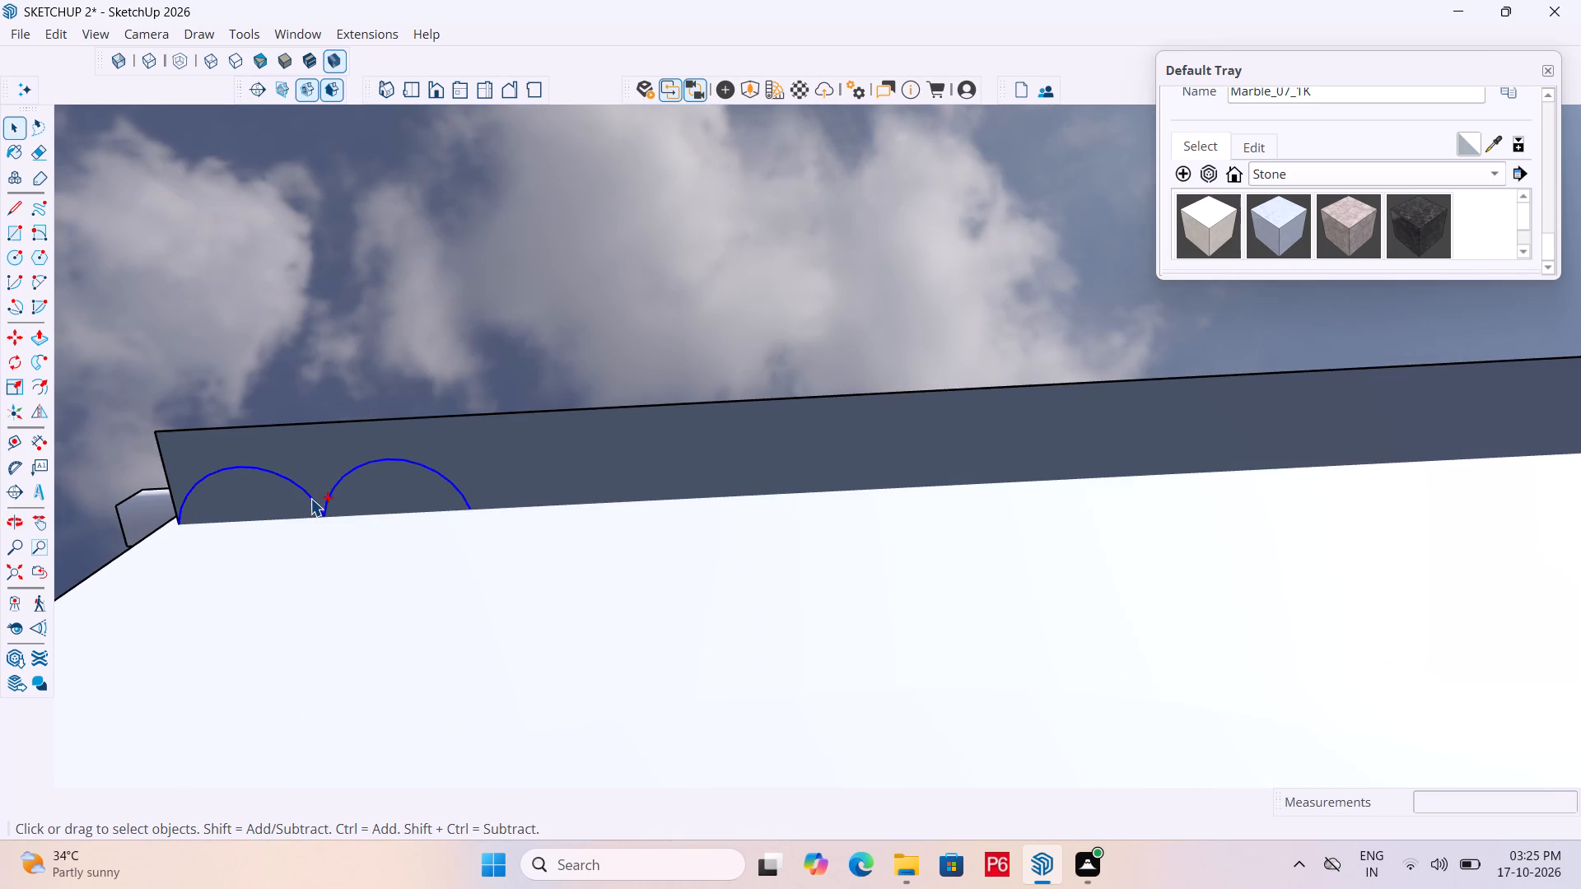
pyautogui.press('m')
pyautogui.click(182, 528)
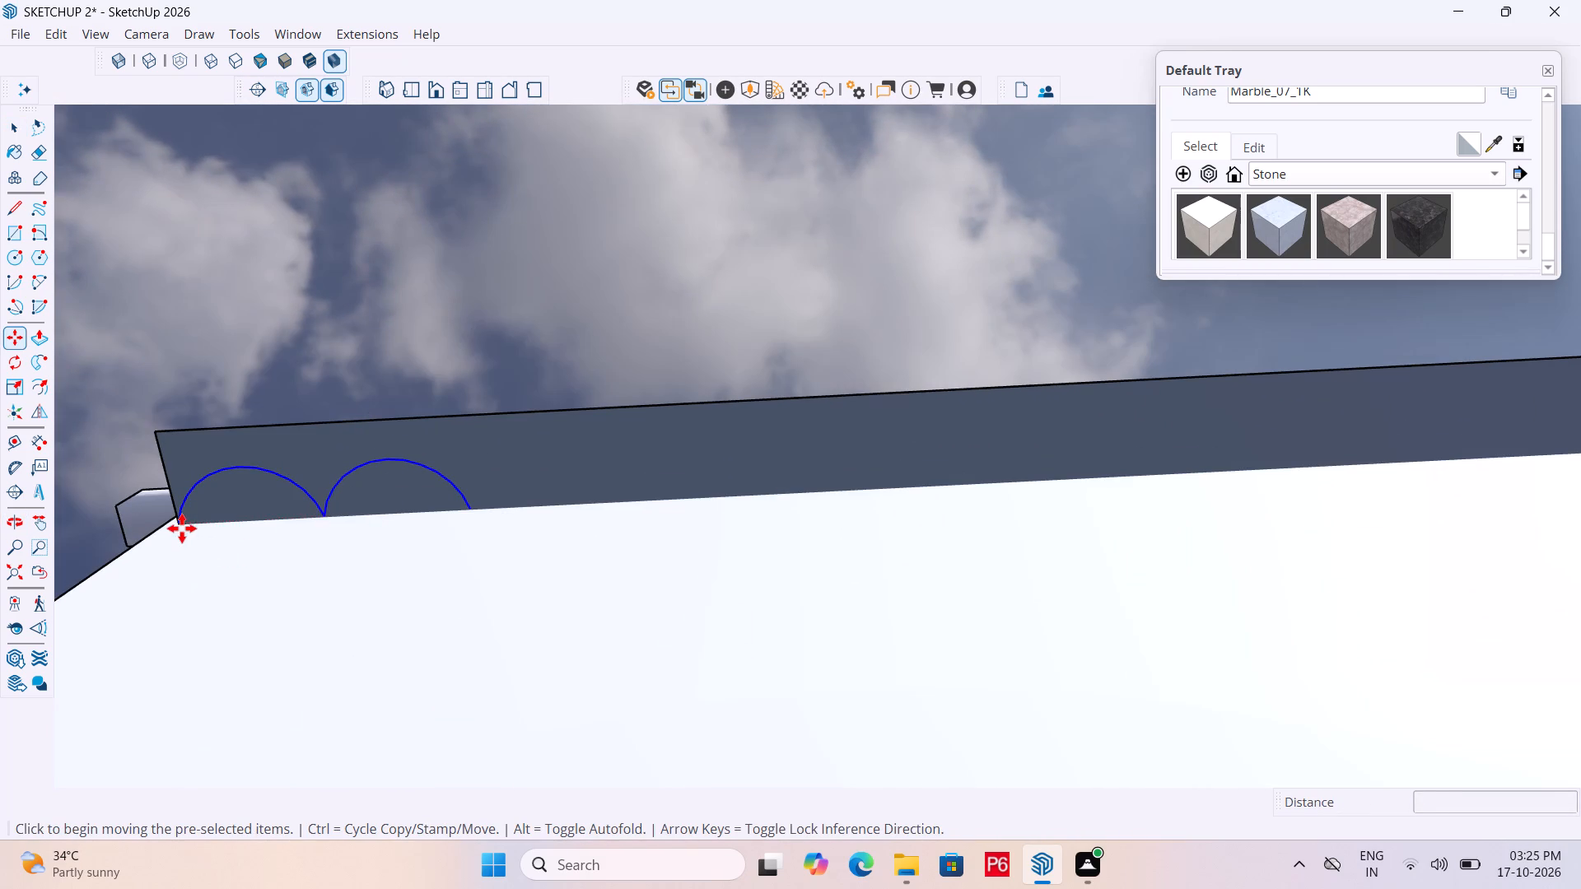
pyautogui.click(470, 512)
# Make two more copies of the arc pair along the strip, each 5 7/16" on from the previous pair's start.
pyautogui.click(469, 510)
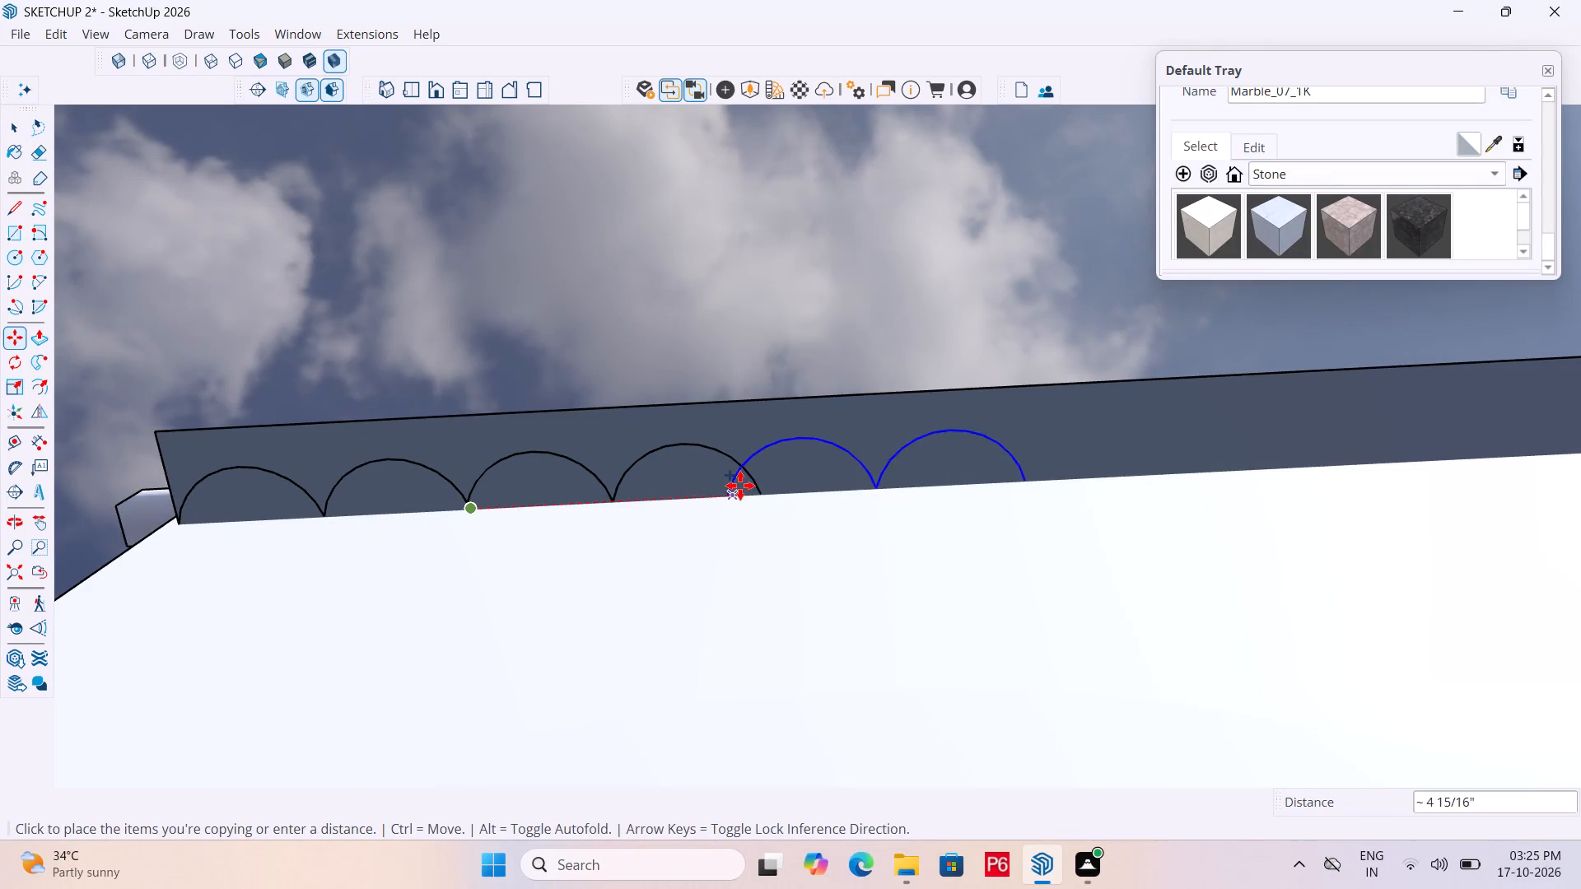
pyautogui.click(762, 492)
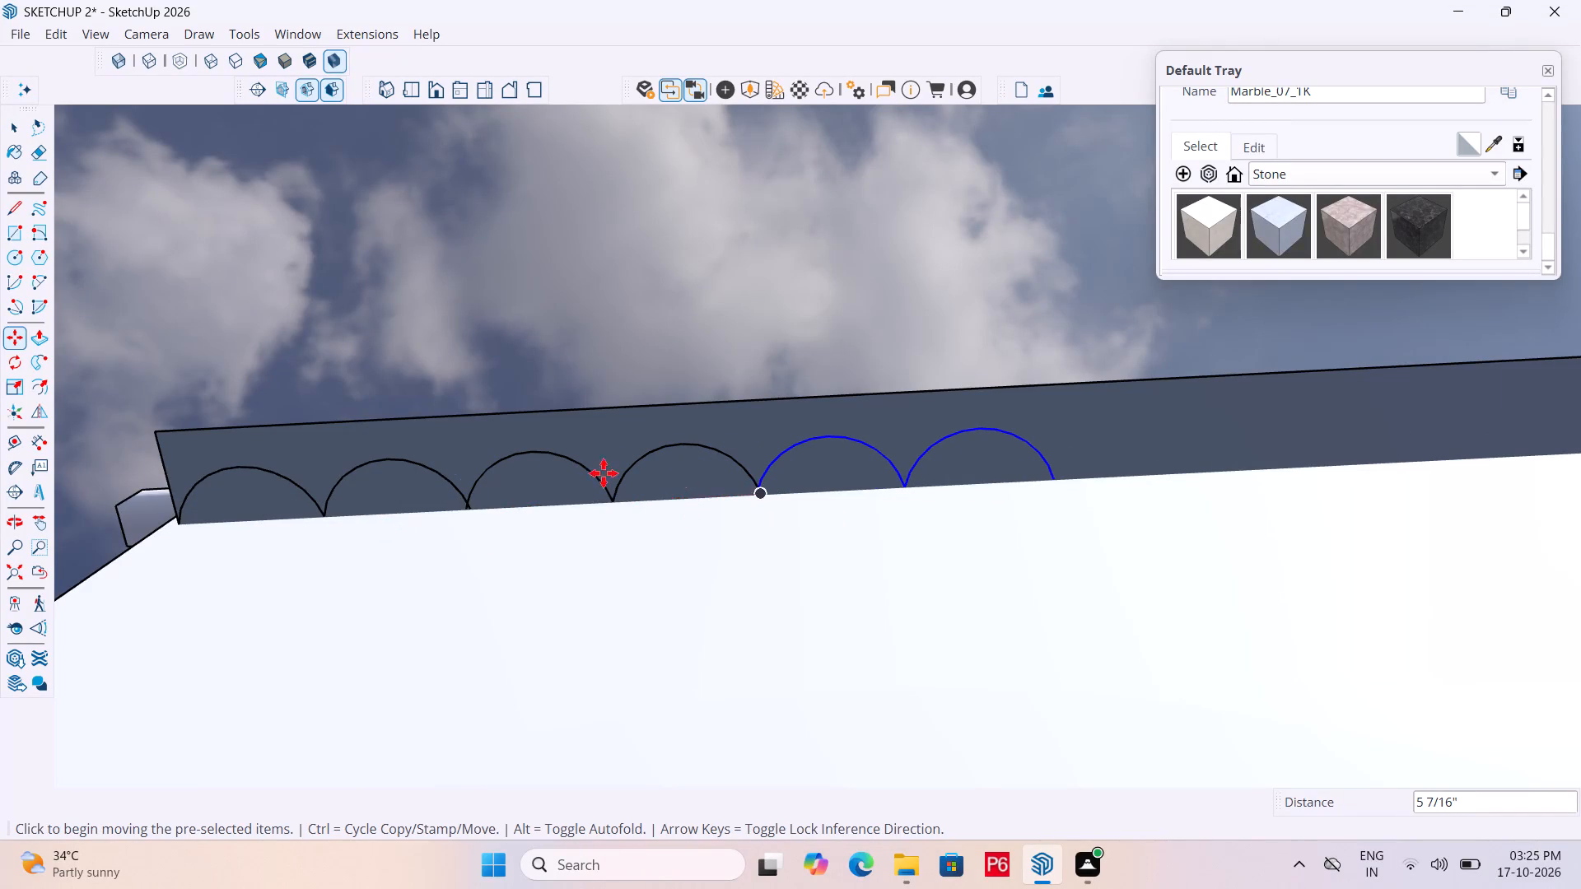
pyautogui.scroll(-5, 179, 474)
pyautogui.scroll(4, 541, 481)
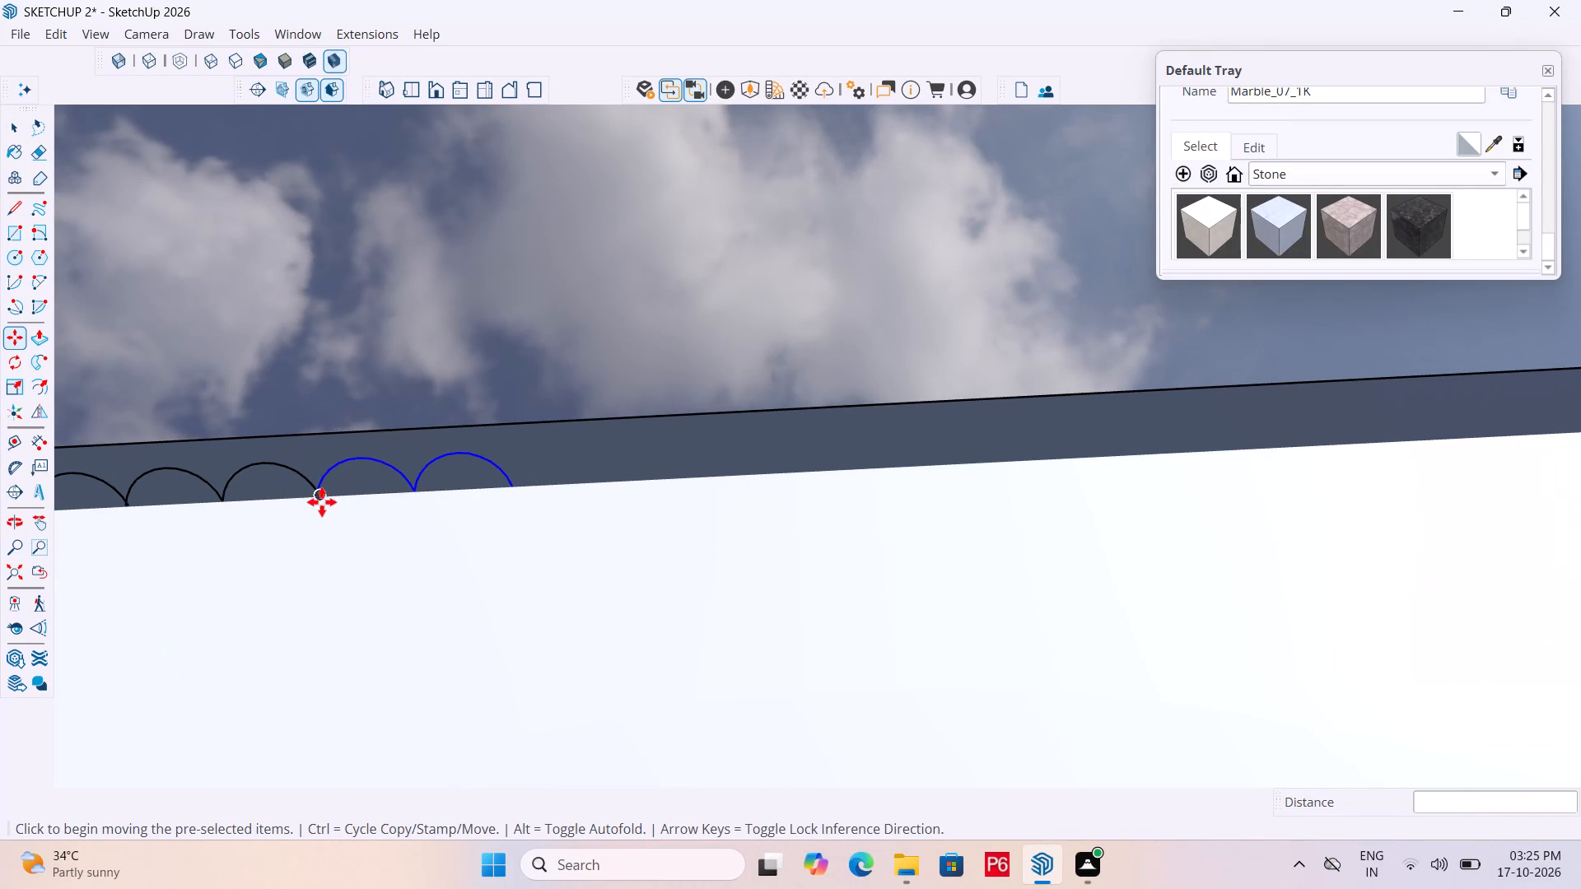
pyautogui.click(324, 492)
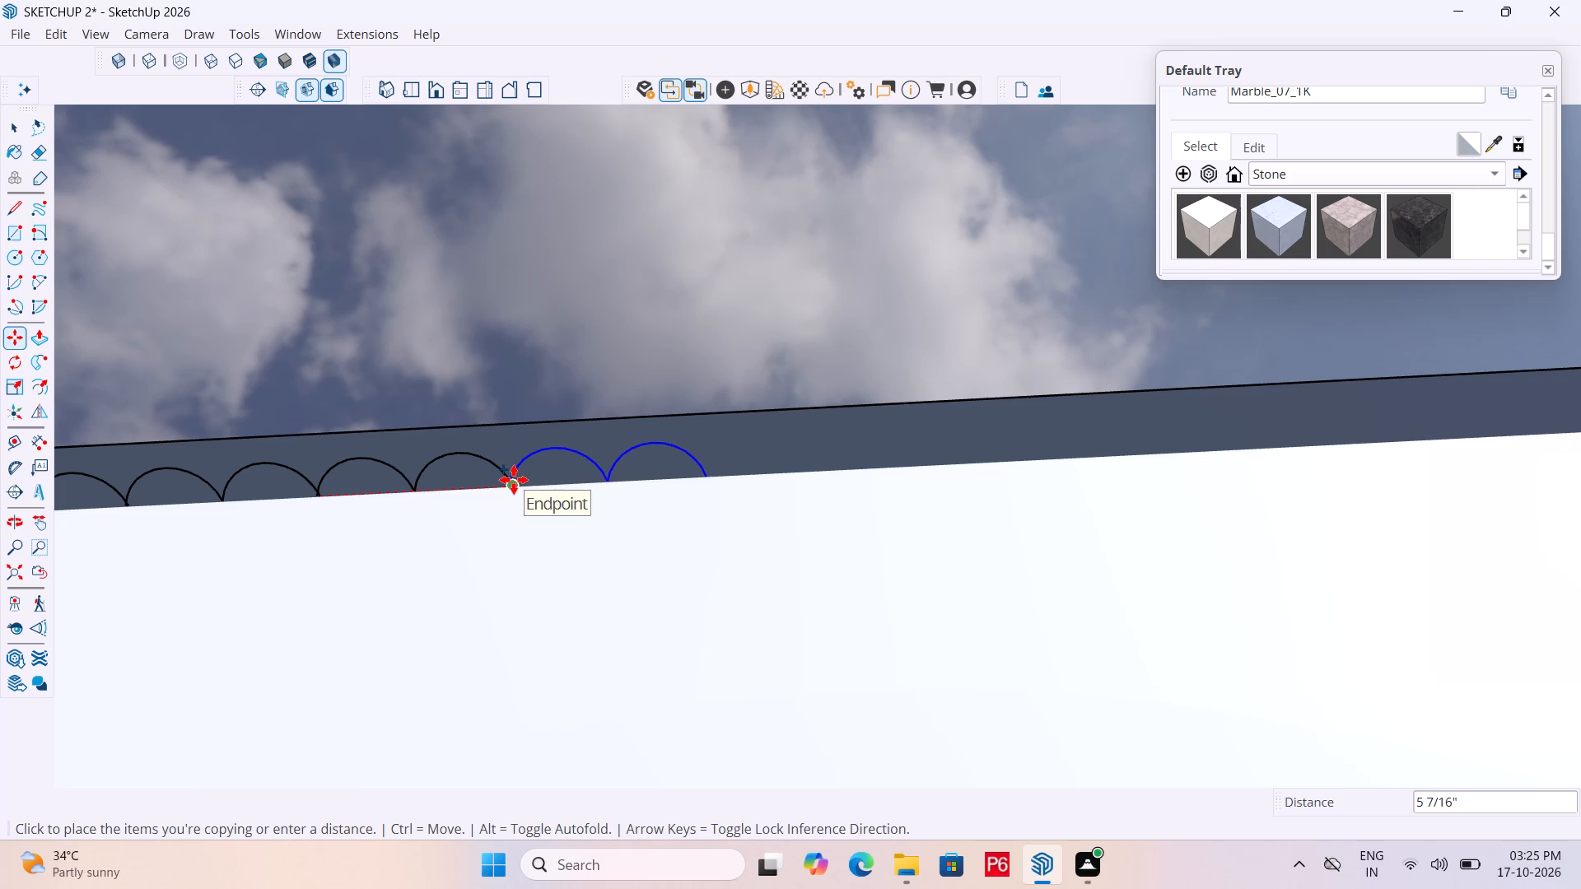
pyautogui.click(514, 480)
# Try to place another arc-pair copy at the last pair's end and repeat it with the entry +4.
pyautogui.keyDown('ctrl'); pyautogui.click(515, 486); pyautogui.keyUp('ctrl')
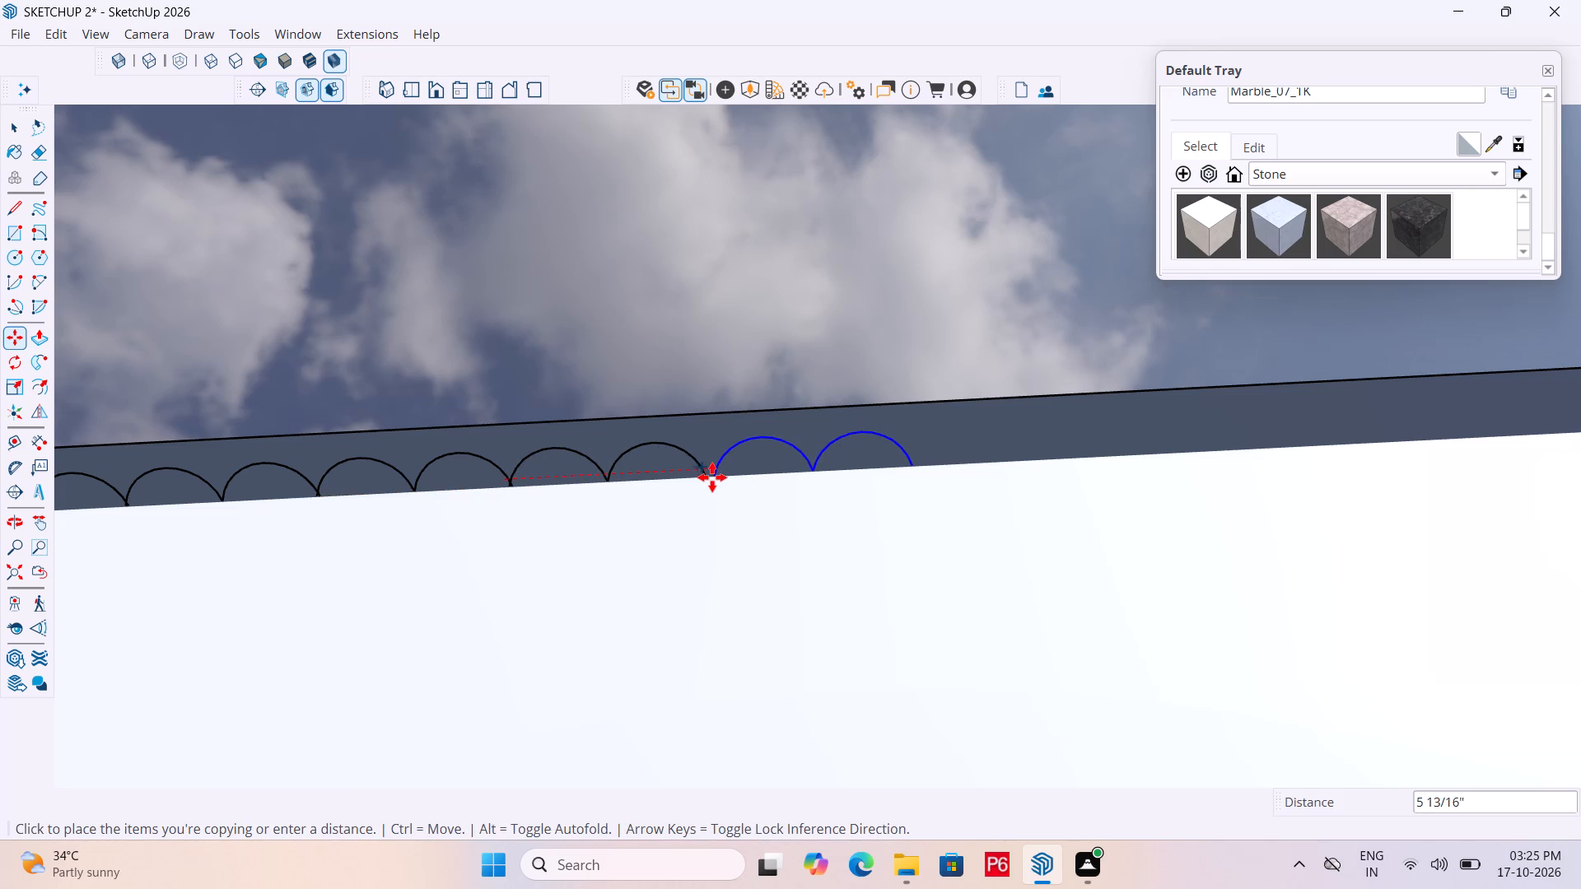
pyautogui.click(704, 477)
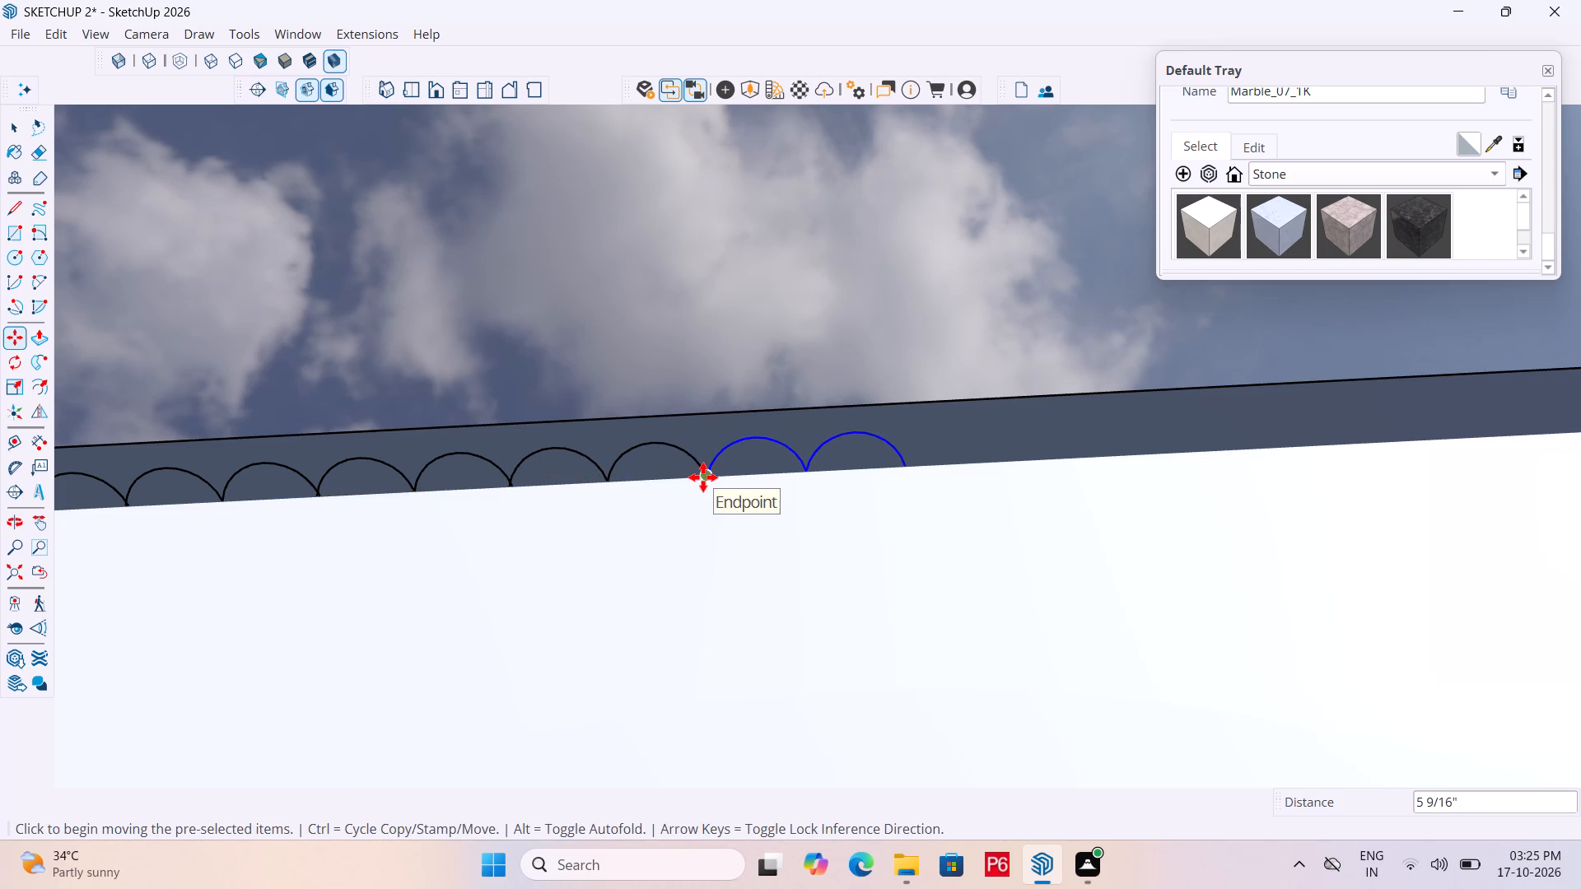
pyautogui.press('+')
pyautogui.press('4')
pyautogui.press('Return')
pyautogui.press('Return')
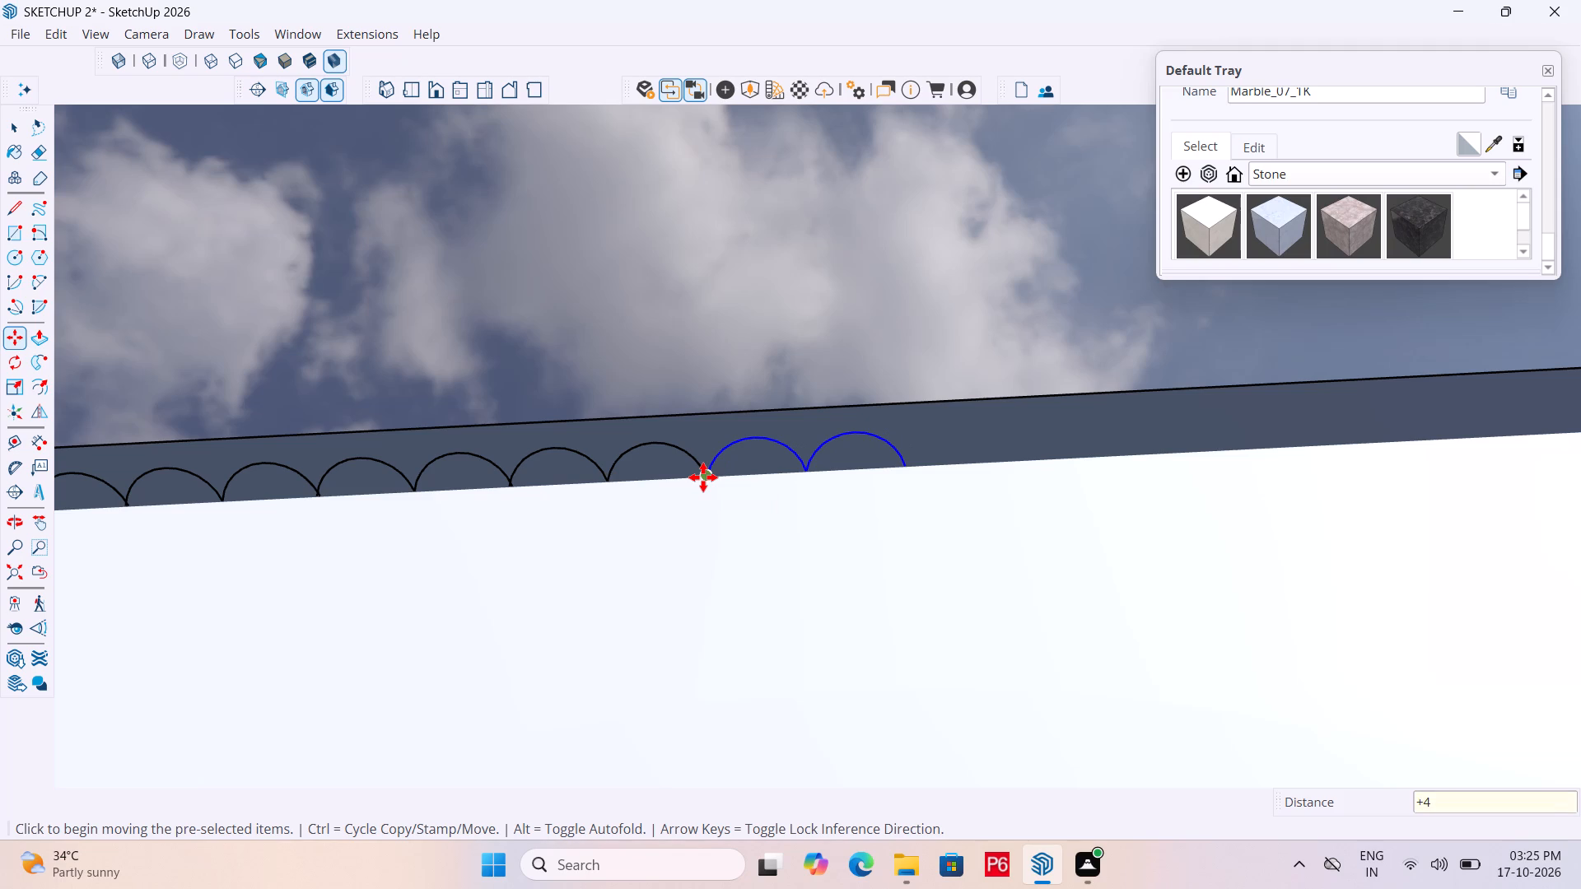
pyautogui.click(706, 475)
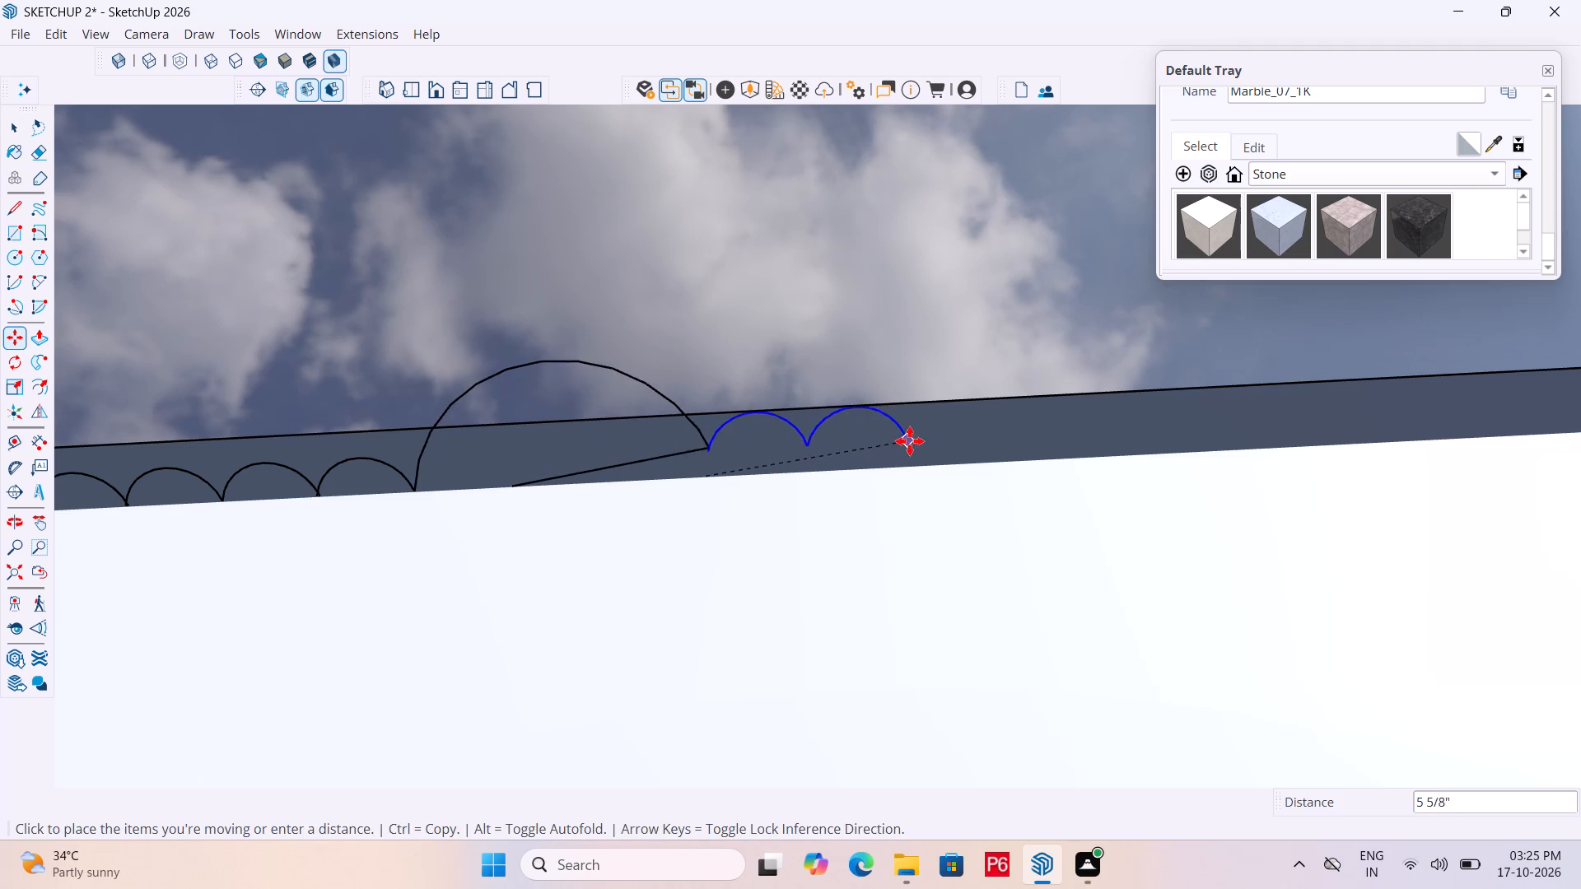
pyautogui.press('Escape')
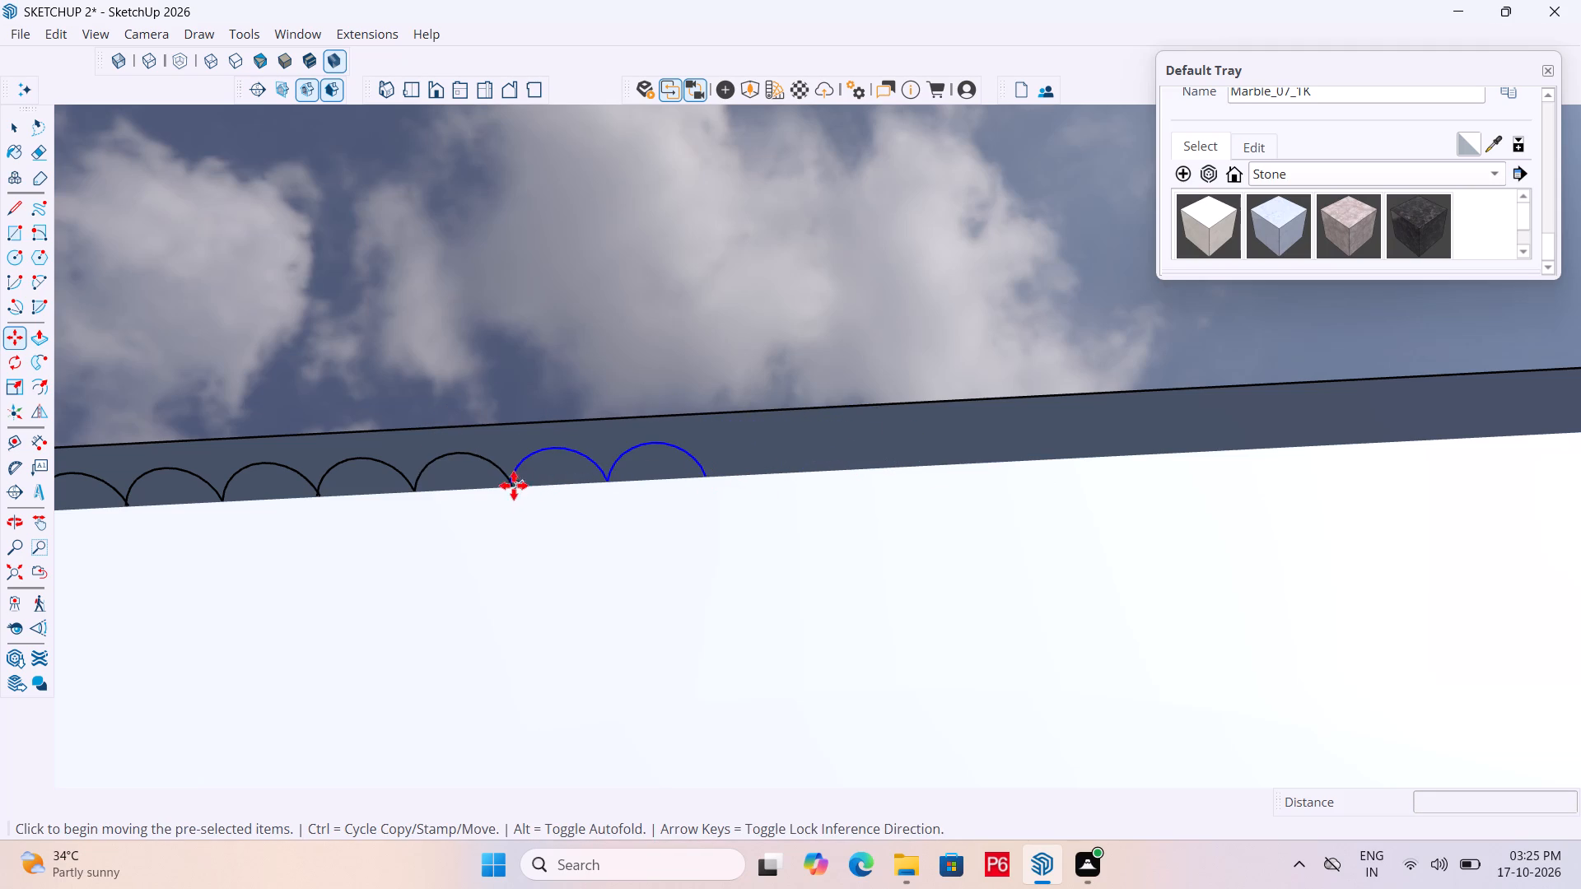
# Copy the arc pair twice more toward the strip's far end, at about 5 1/2" and 5 3/8", each starting at the previous pair's end.
pyautogui.click(510, 482)
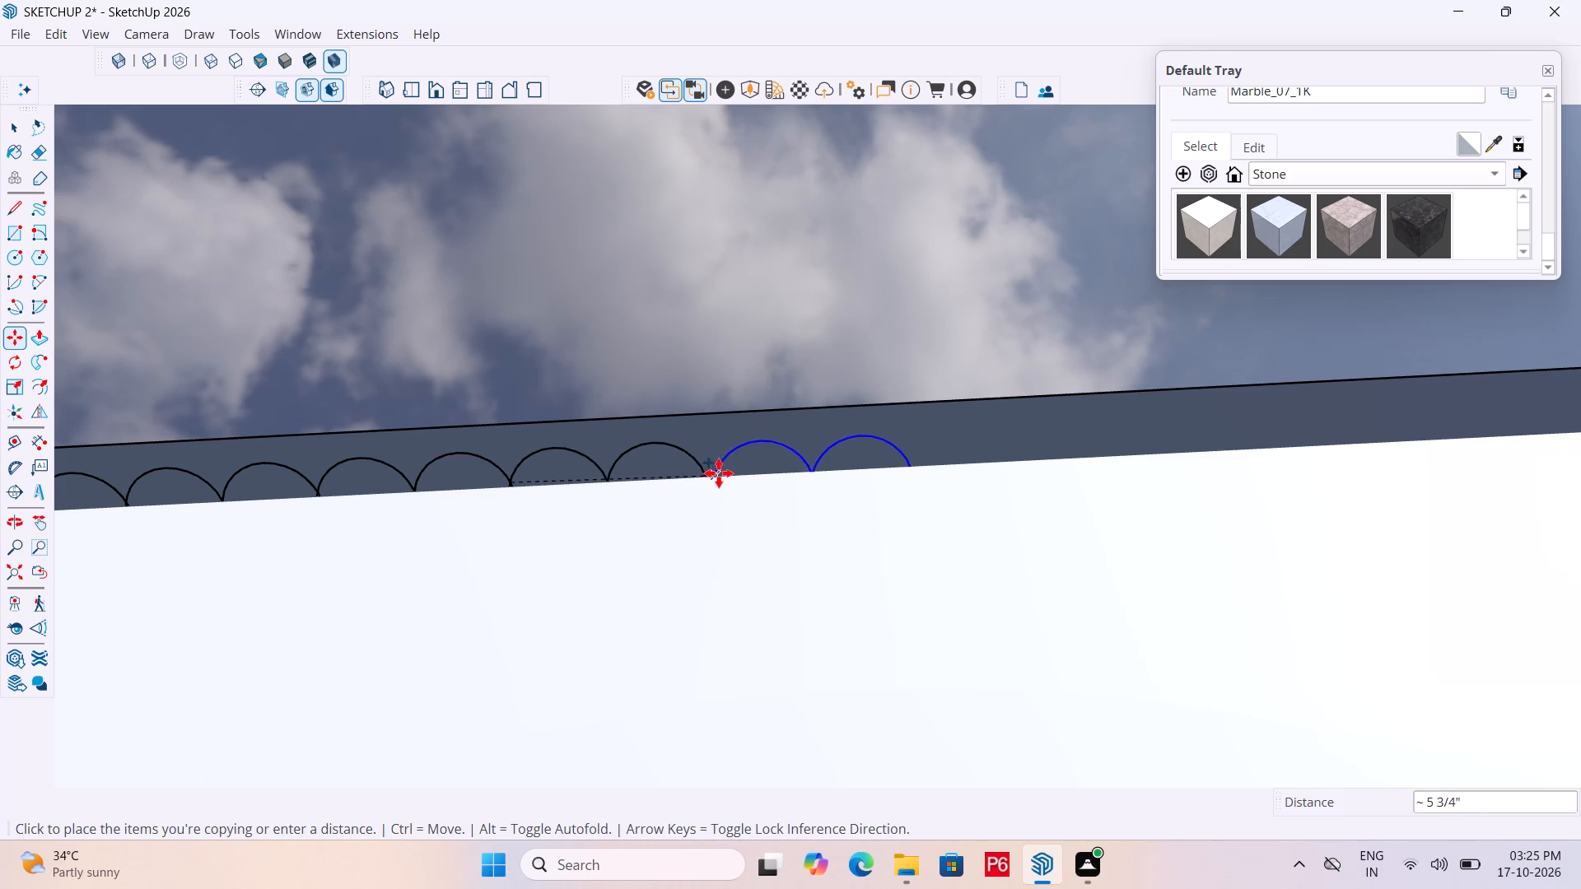
pyautogui.click(706, 475)
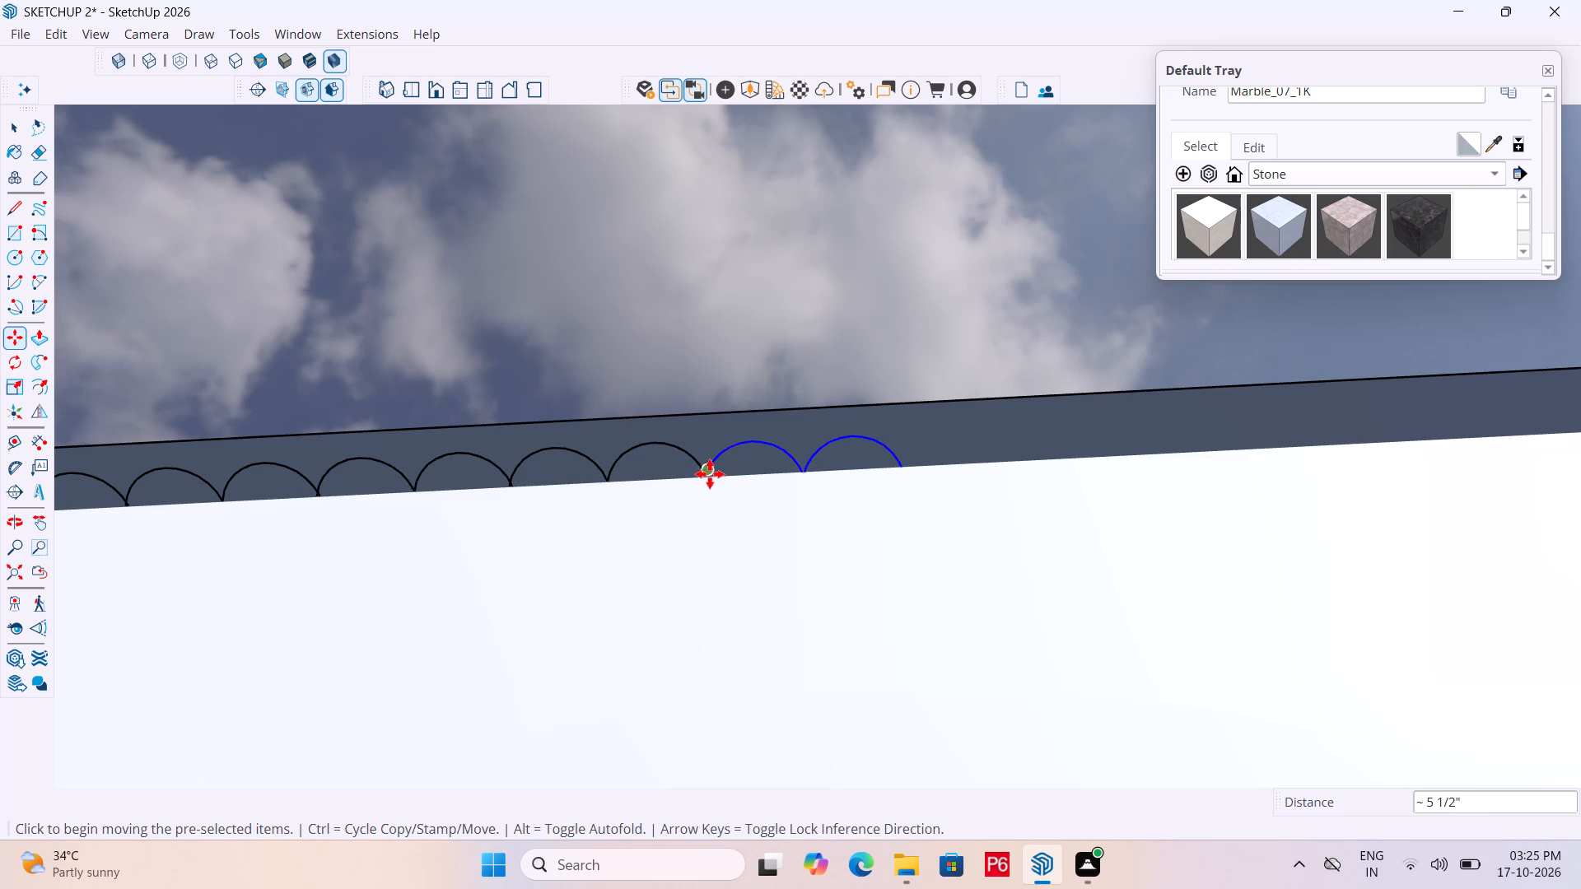
pyautogui.click(710, 474)
pyautogui.click(902, 463)
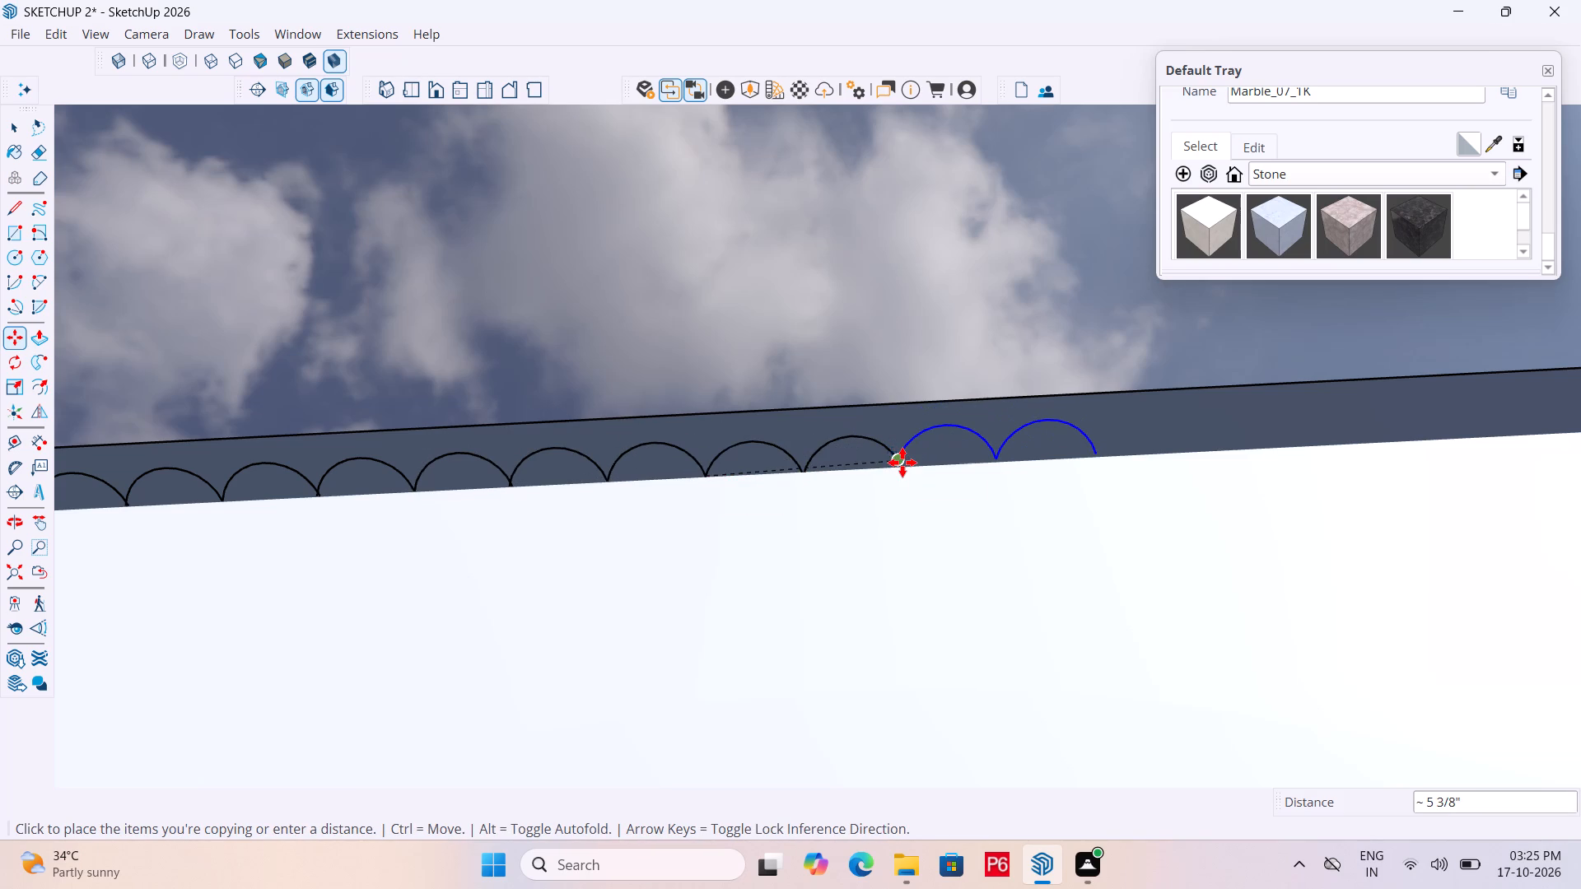
pyautogui.scroll(-5, 182, 599)
pyautogui.scroll(3, 786, 466)
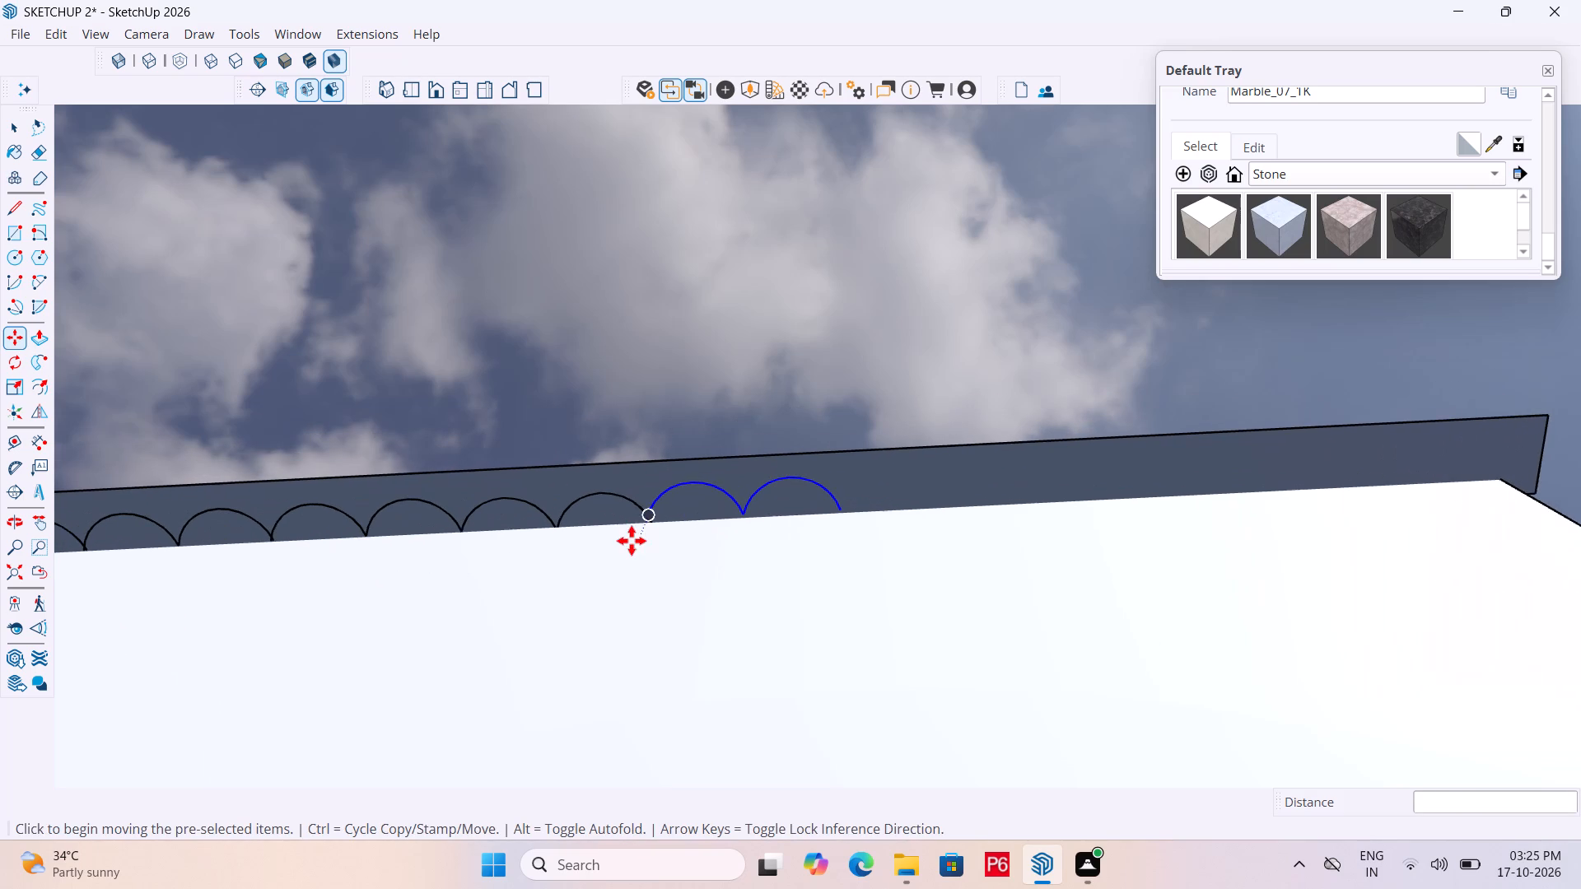
# Copy the arc pair about 5 1/2" further along the strip so the copy starts at the last pair's end.
pyautogui.click(654, 518)
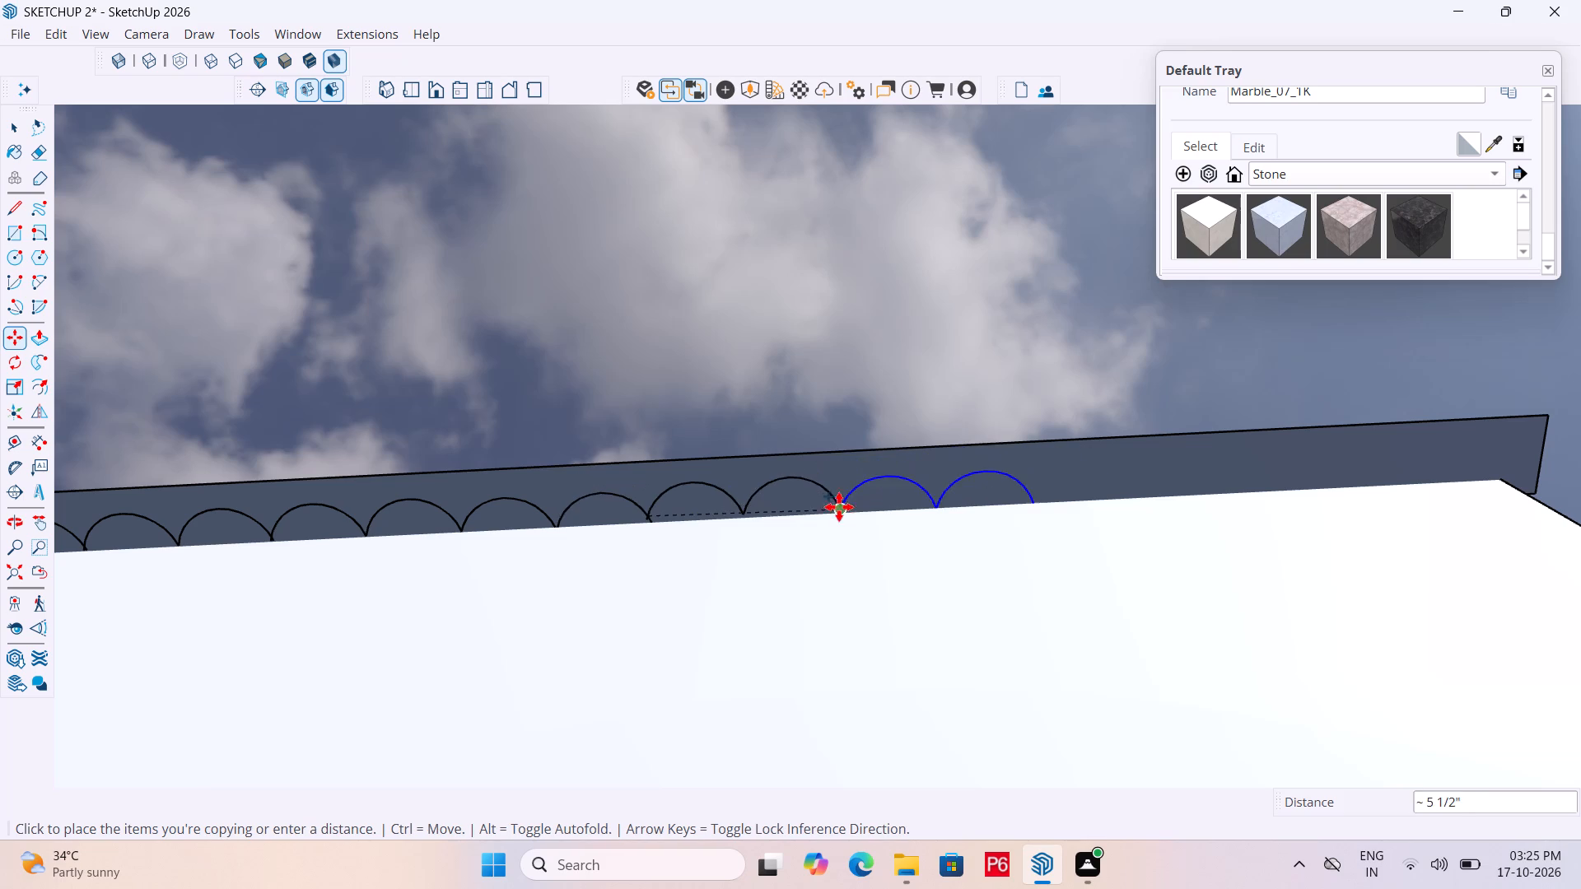
pyautogui.click(841, 506)
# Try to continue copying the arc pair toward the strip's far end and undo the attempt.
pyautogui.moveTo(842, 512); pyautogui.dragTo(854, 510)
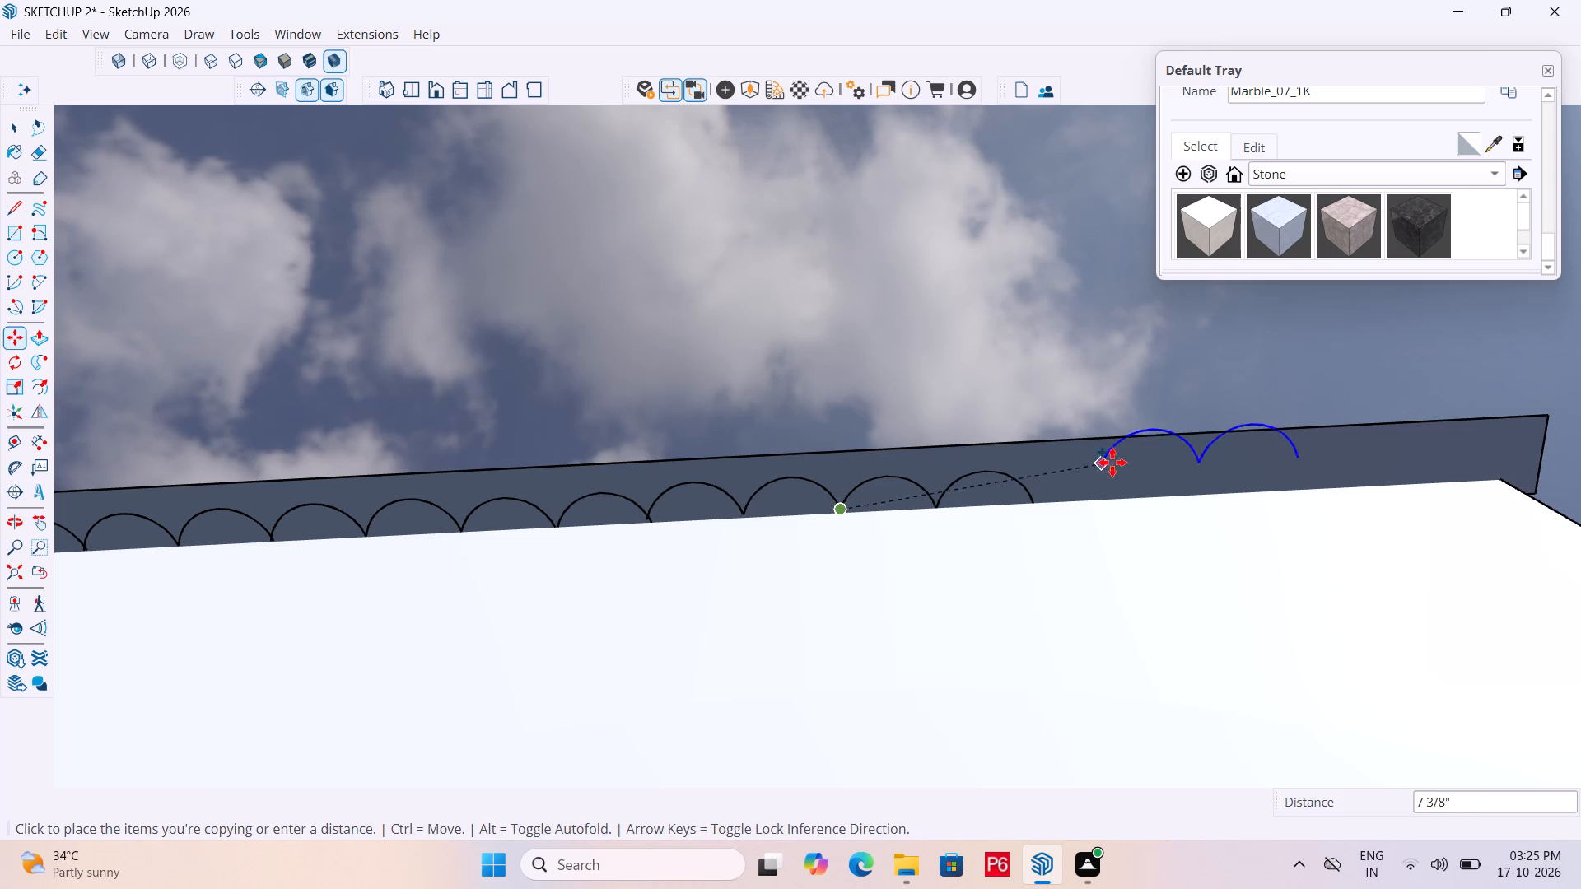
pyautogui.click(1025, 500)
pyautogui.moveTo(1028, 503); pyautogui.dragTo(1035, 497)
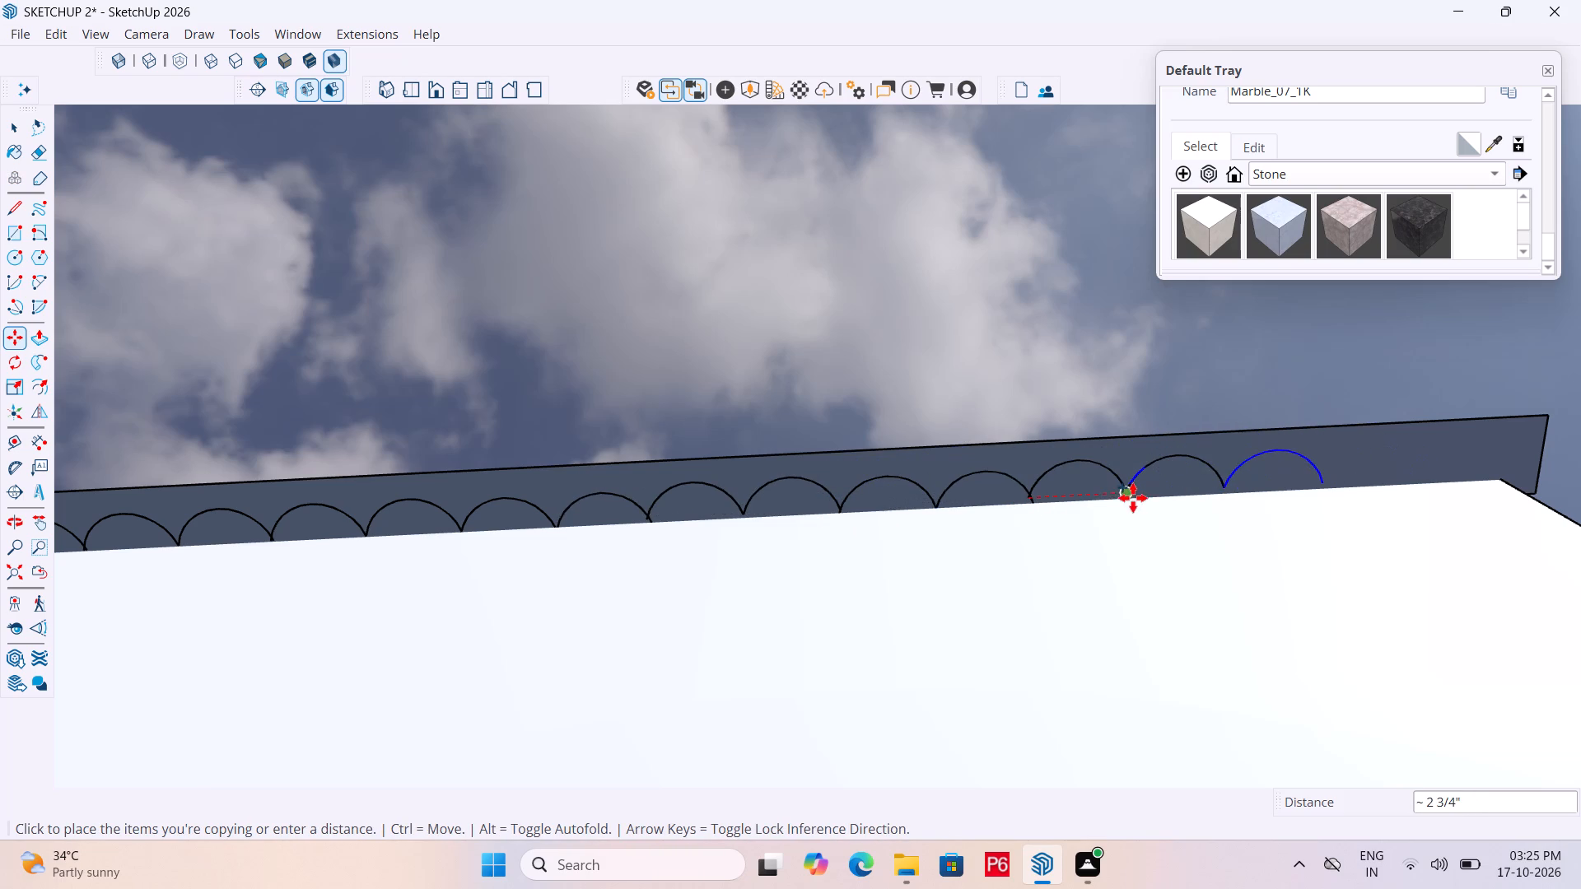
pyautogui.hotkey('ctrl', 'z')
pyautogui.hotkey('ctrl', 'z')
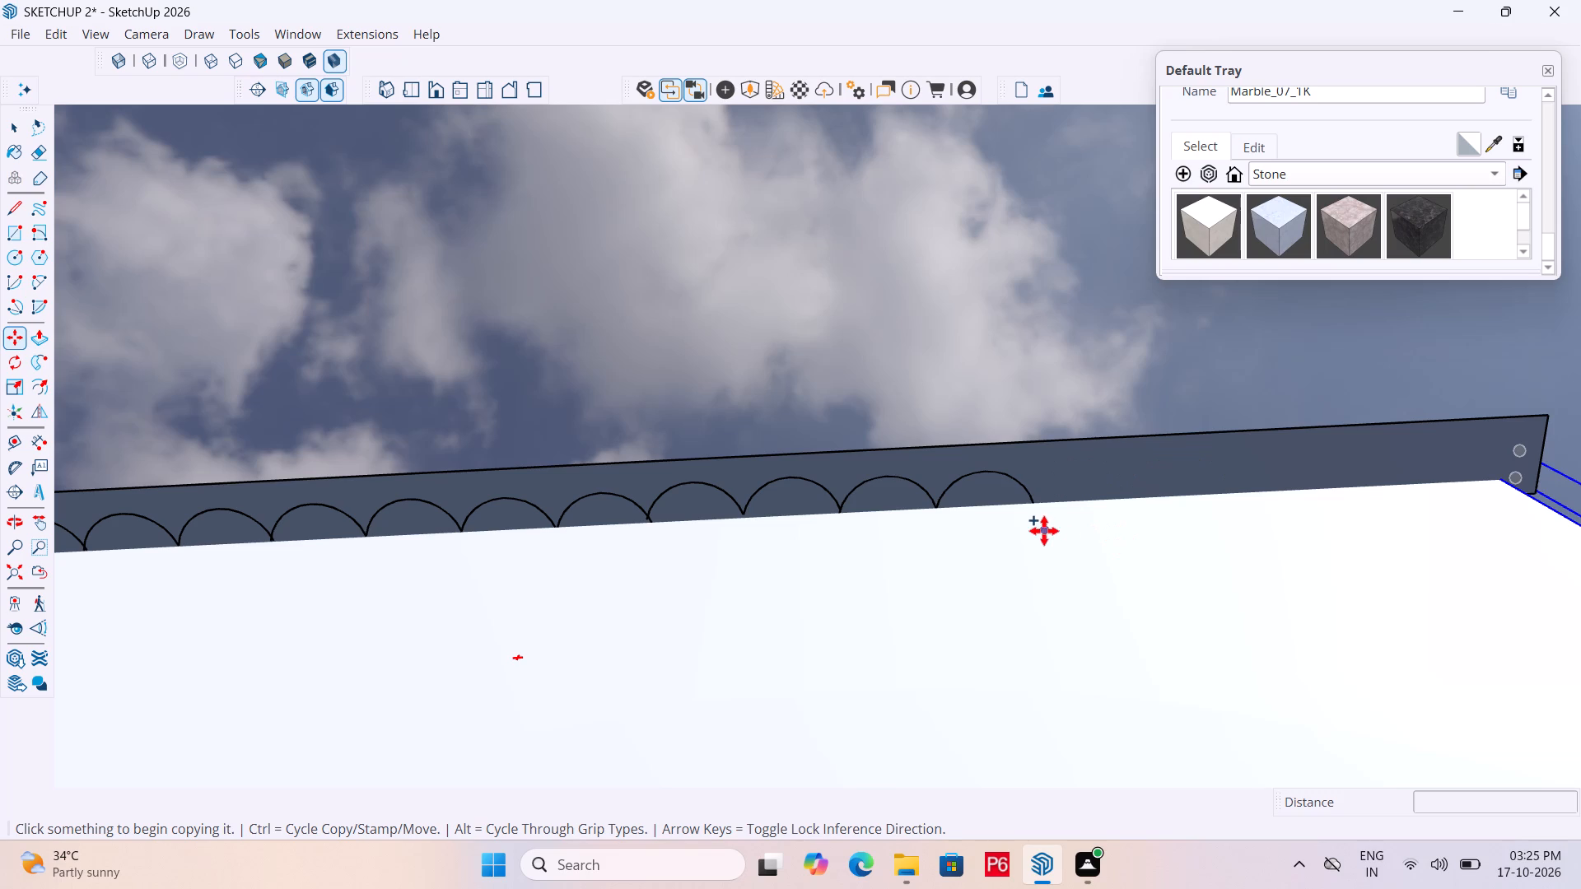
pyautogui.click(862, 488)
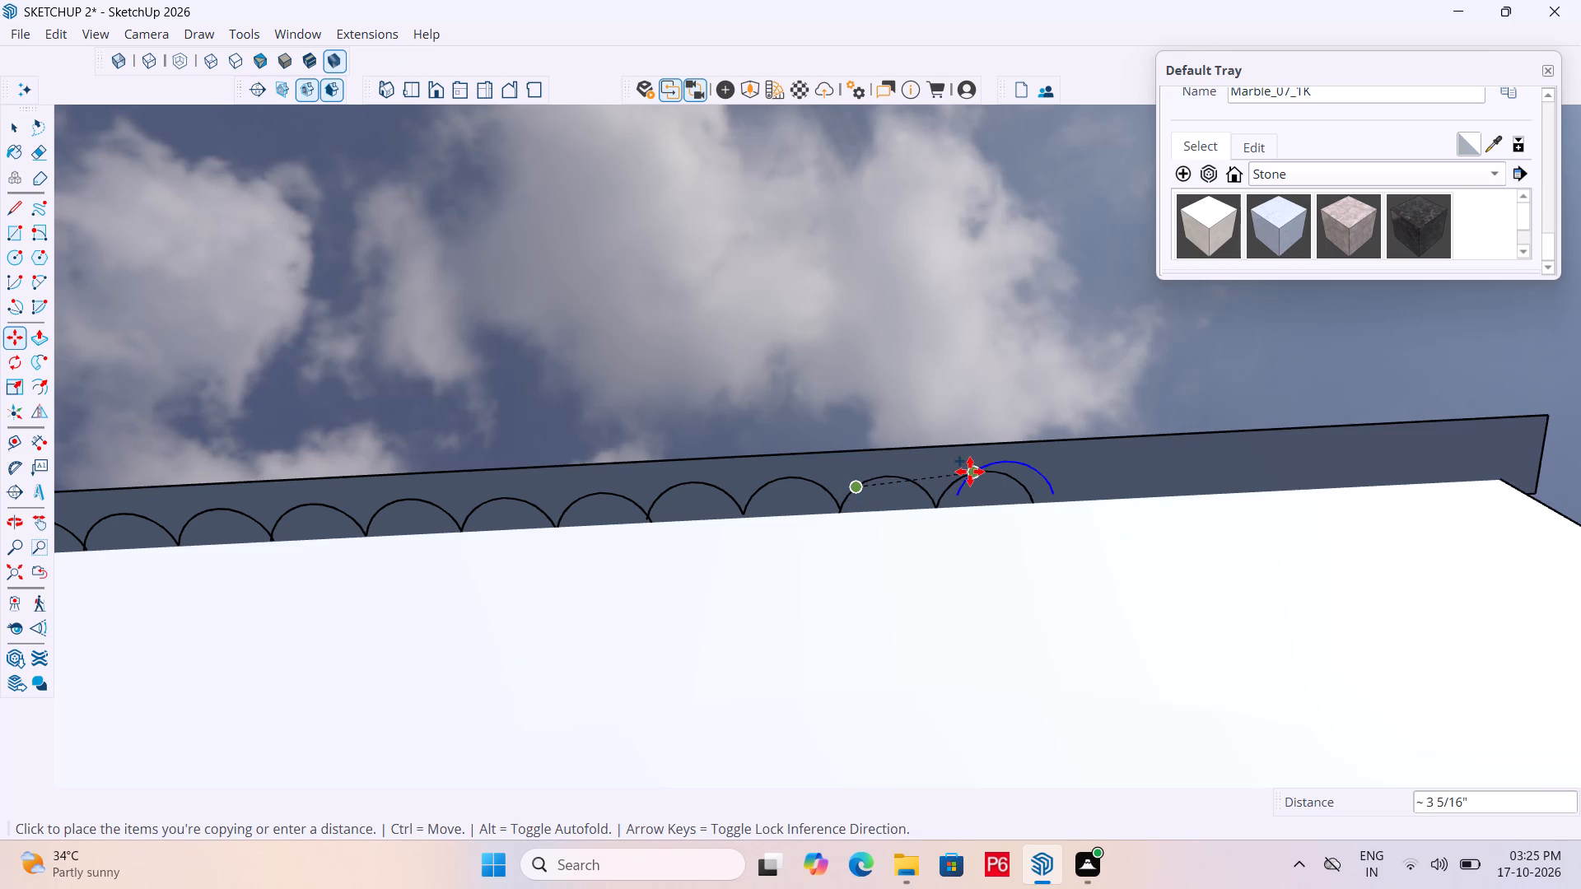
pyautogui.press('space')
# Select the last three arcs and copy them twice toward the strip's far end, first about 8 1/4" on, each starting at the previous set's end.
pyautogui.click(973, 472)
pyautogui.doubleClick(911, 477)
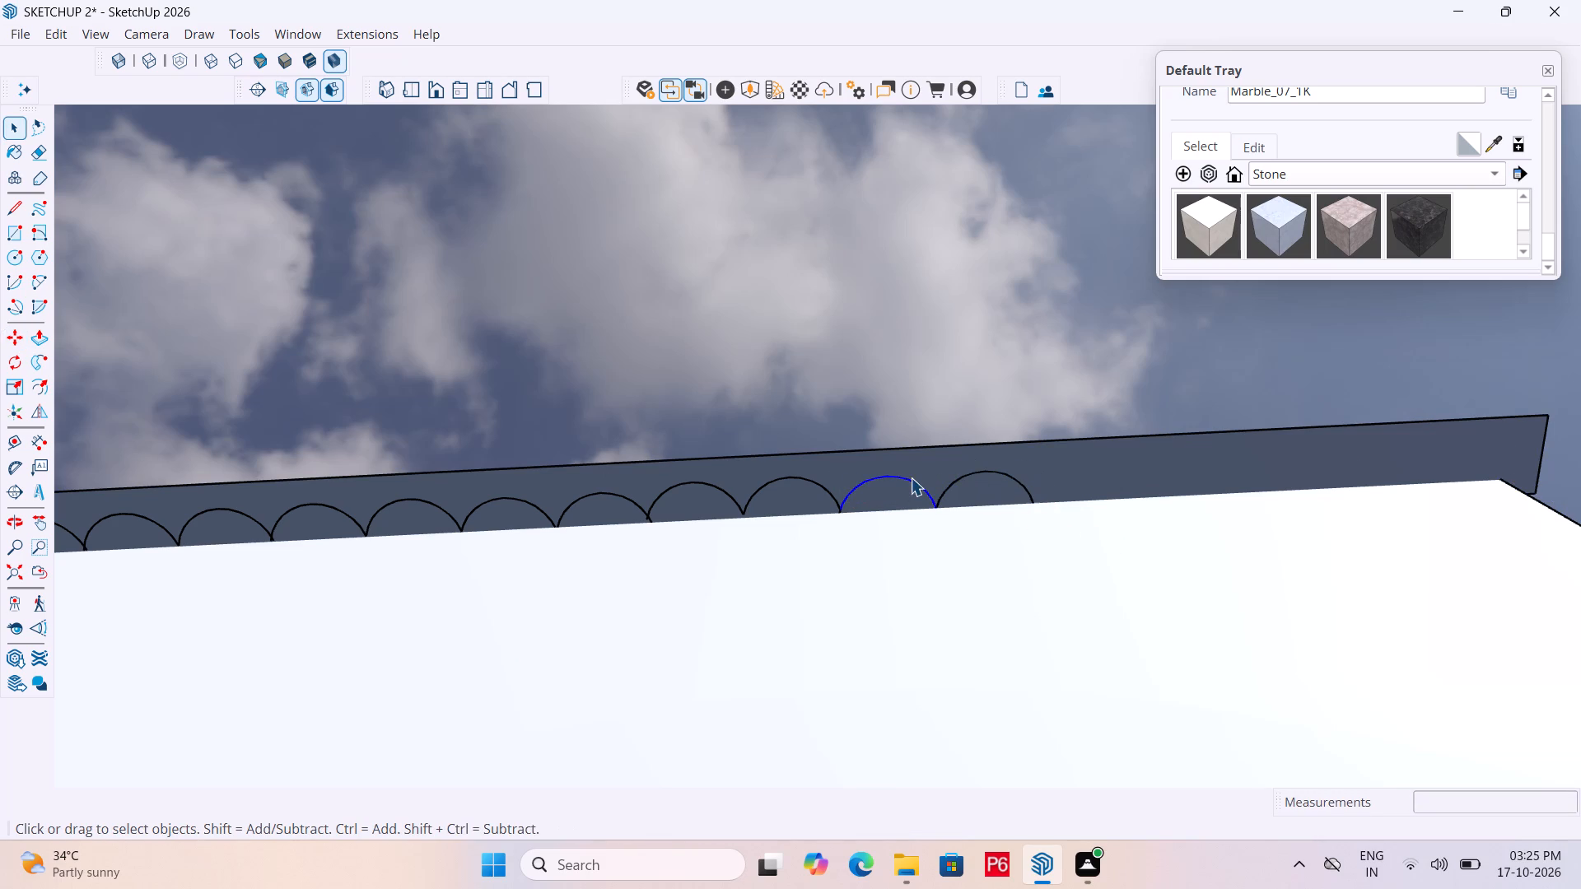
pyautogui.keyDown('ctrl'); pyautogui.click(969, 476); pyautogui.keyUp('ctrl')
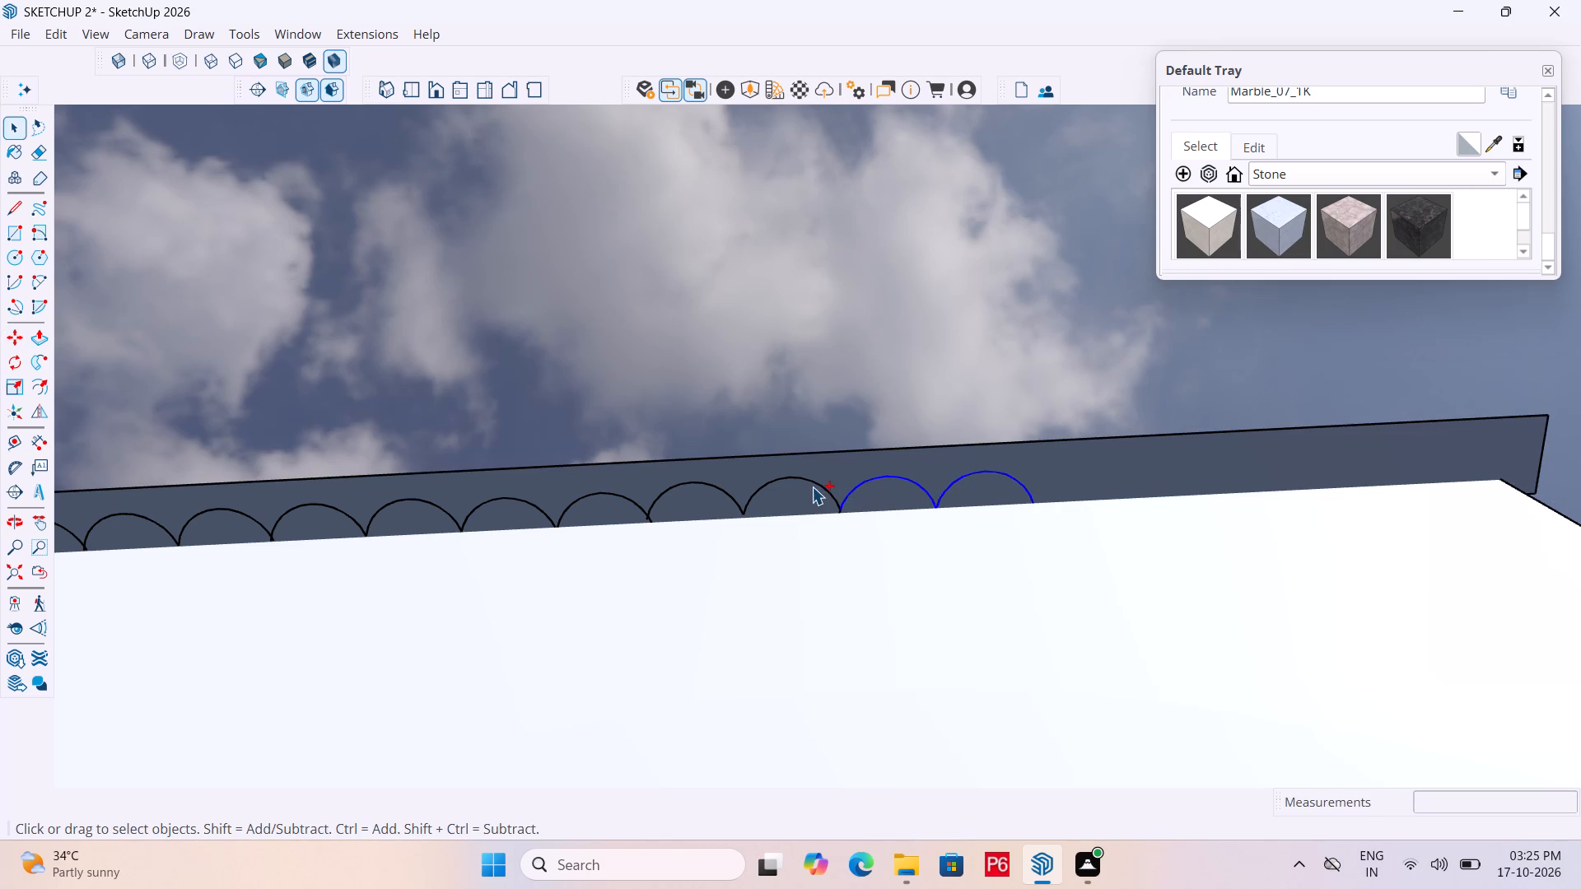
pyautogui.keyDown('ctrl'); pyautogui.click(823, 486); pyautogui.keyUp('ctrl')
pyautogui.press('m')
pyautogui.click(743, 520)
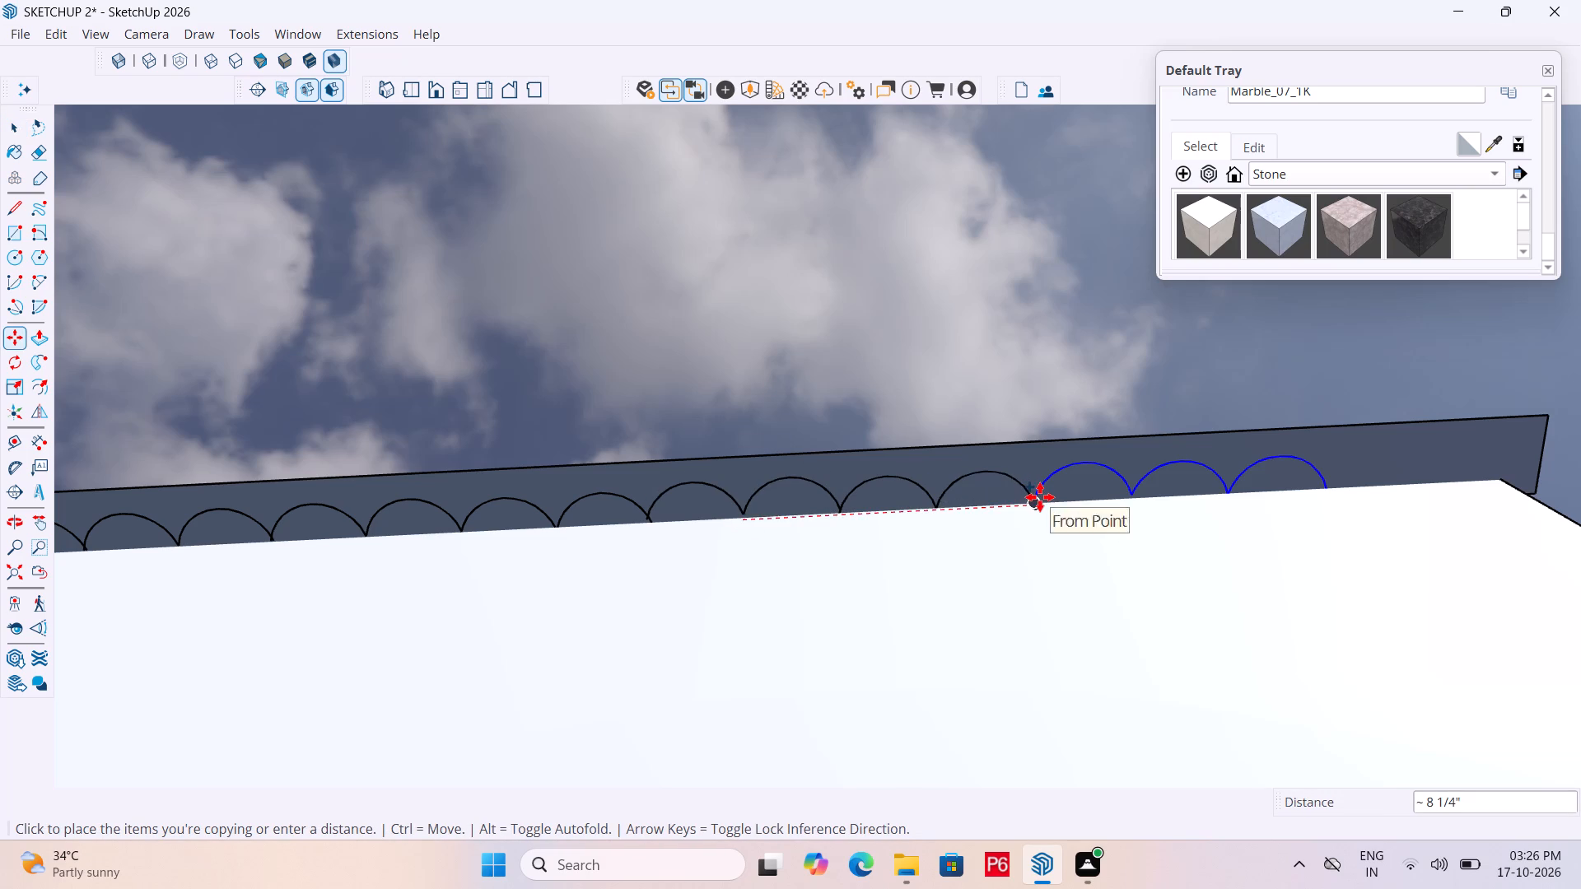
pyautogui.click(1040, 497)
pyautogui.keyDown('ctrl'); pyautogui.click(1037, 500); pyautogui.keyUp('ctrl')
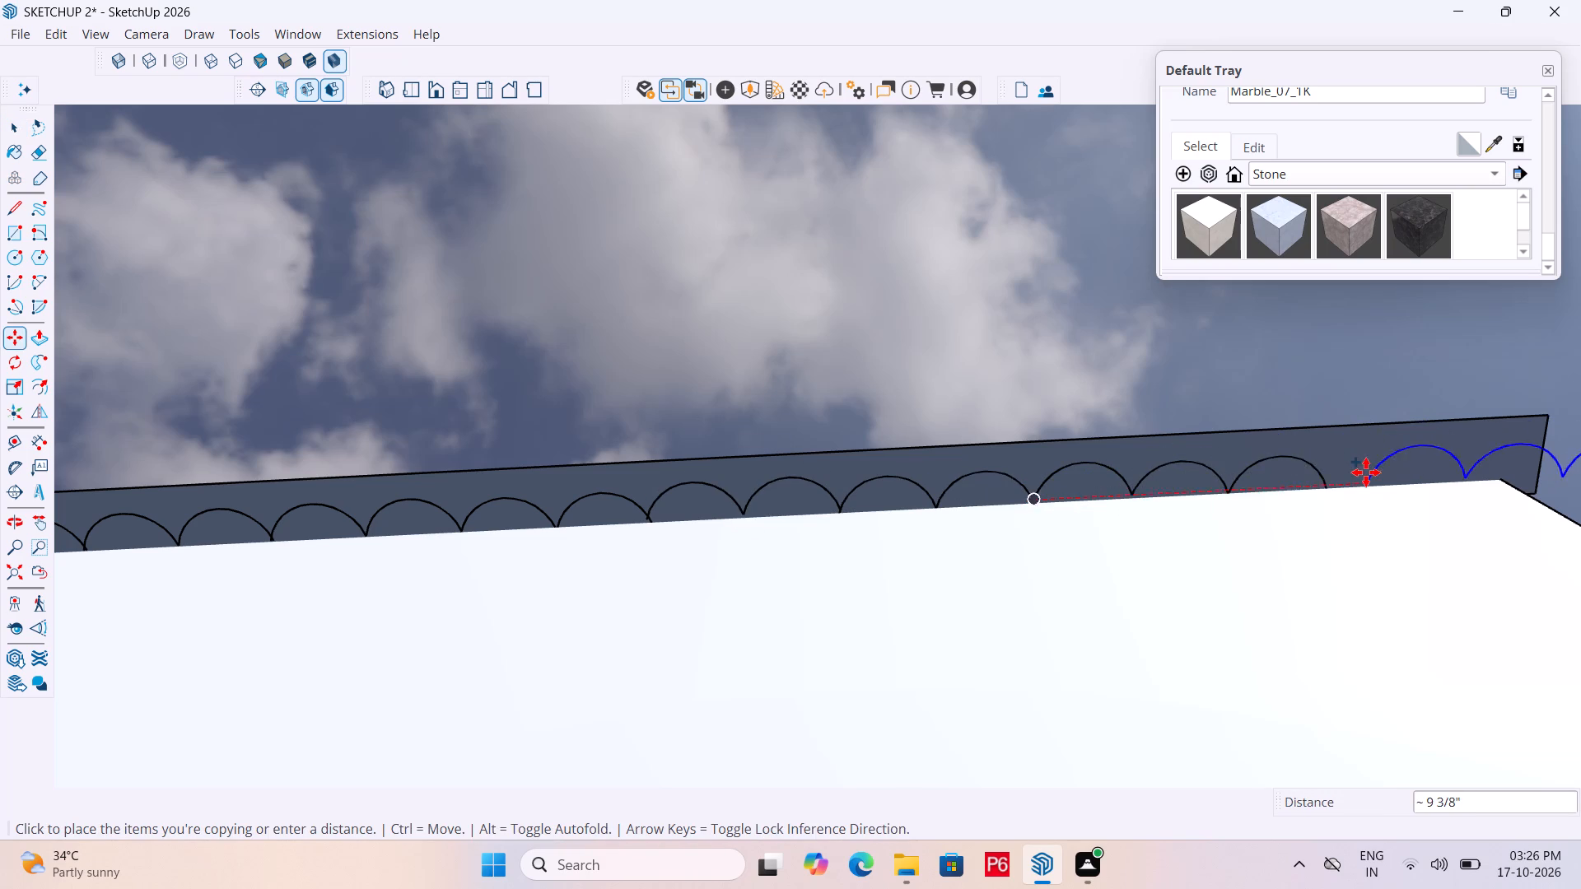
pyautogui.click(1322, 482)
# Delete the last copied arc that overhangs the strip's far end.
pyautogui.scroll(-4, 669, 562)
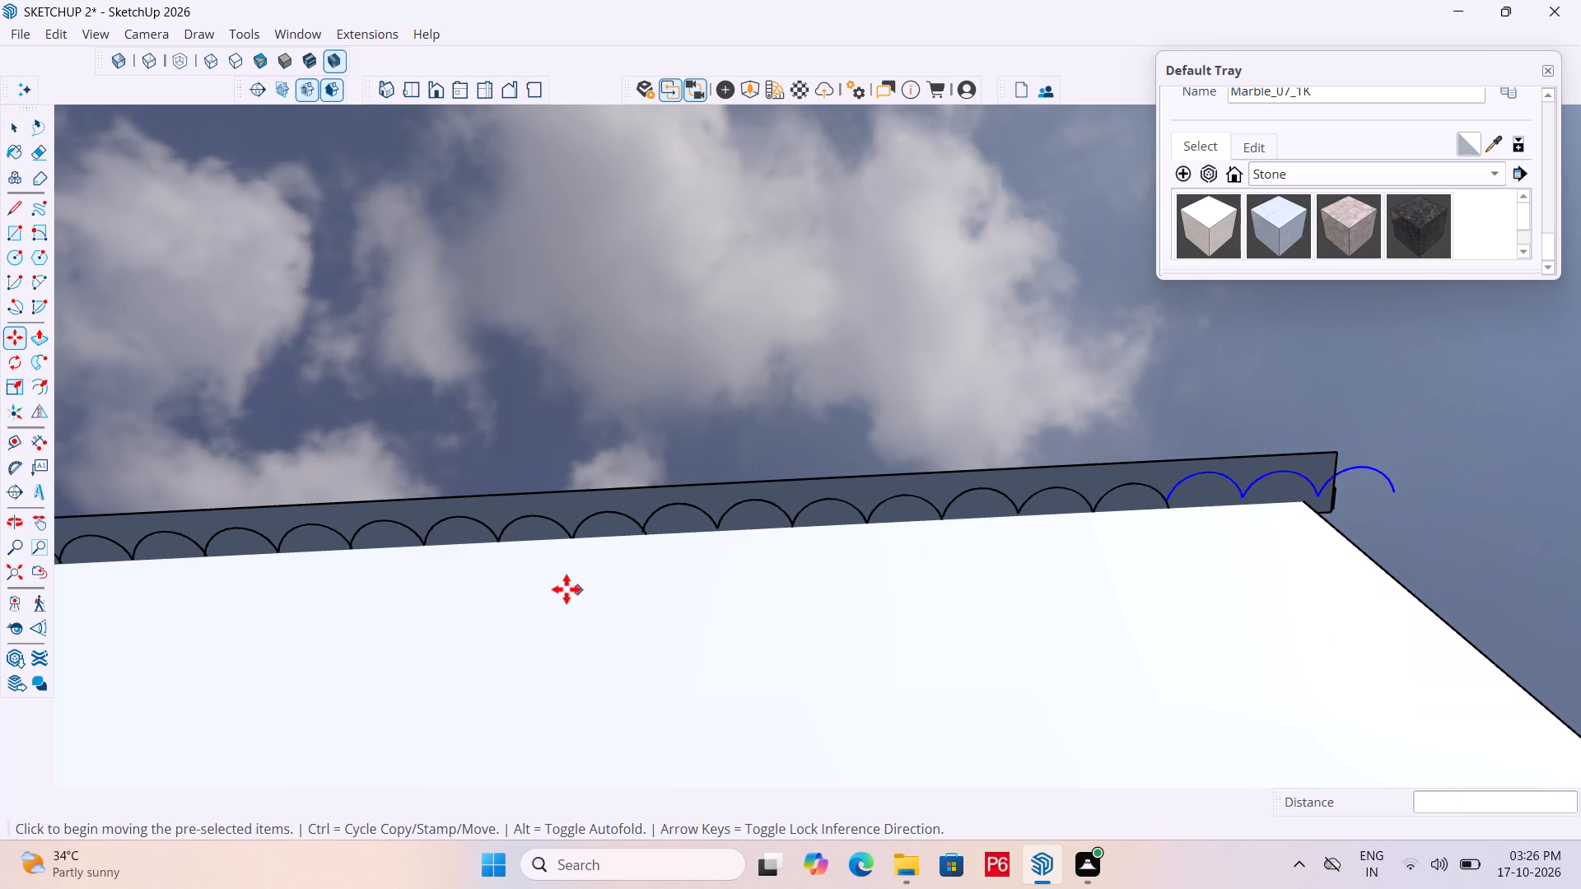
pyautogui.scroll(1, 1573, 408)
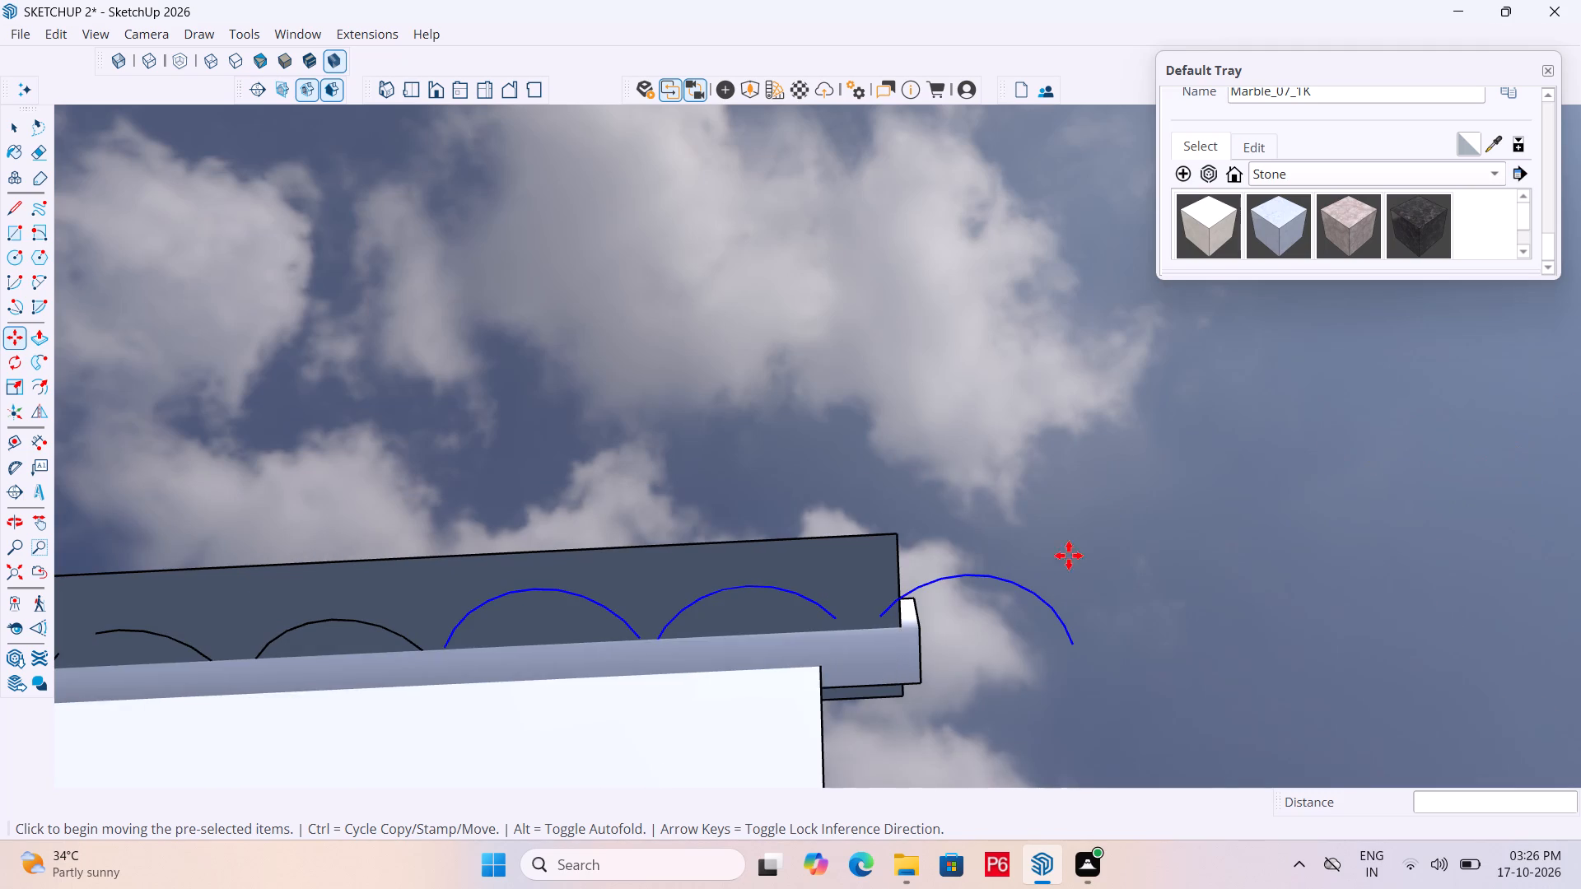
pyautogui.press('space')
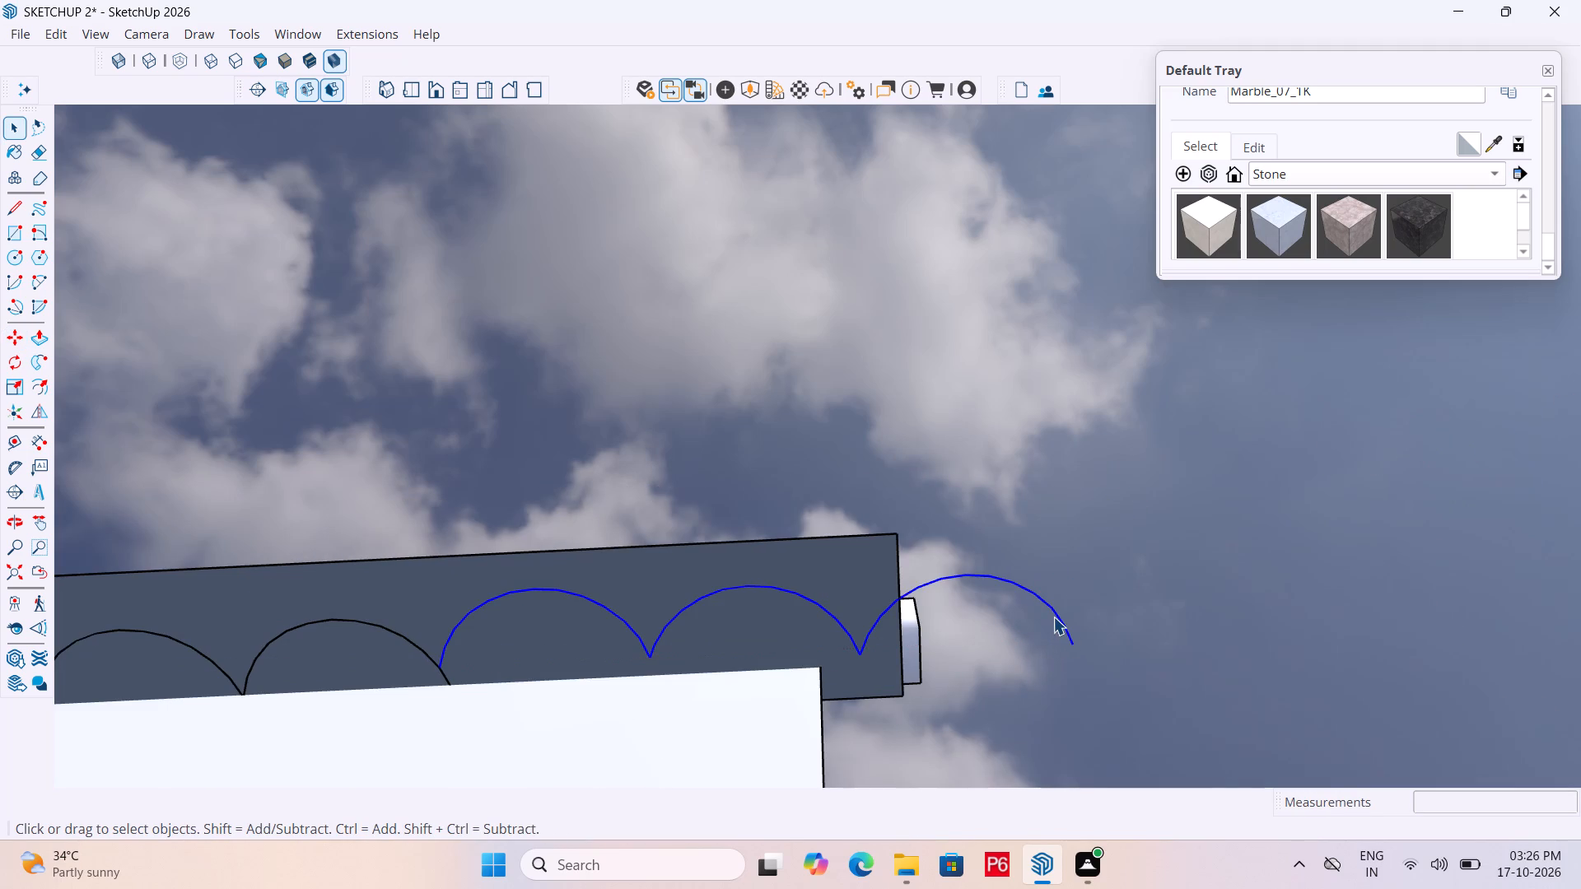
pyautogui.click(1053, 617)
pyautogui.click(1053, 617)
pyautogui.click(1053, 617)
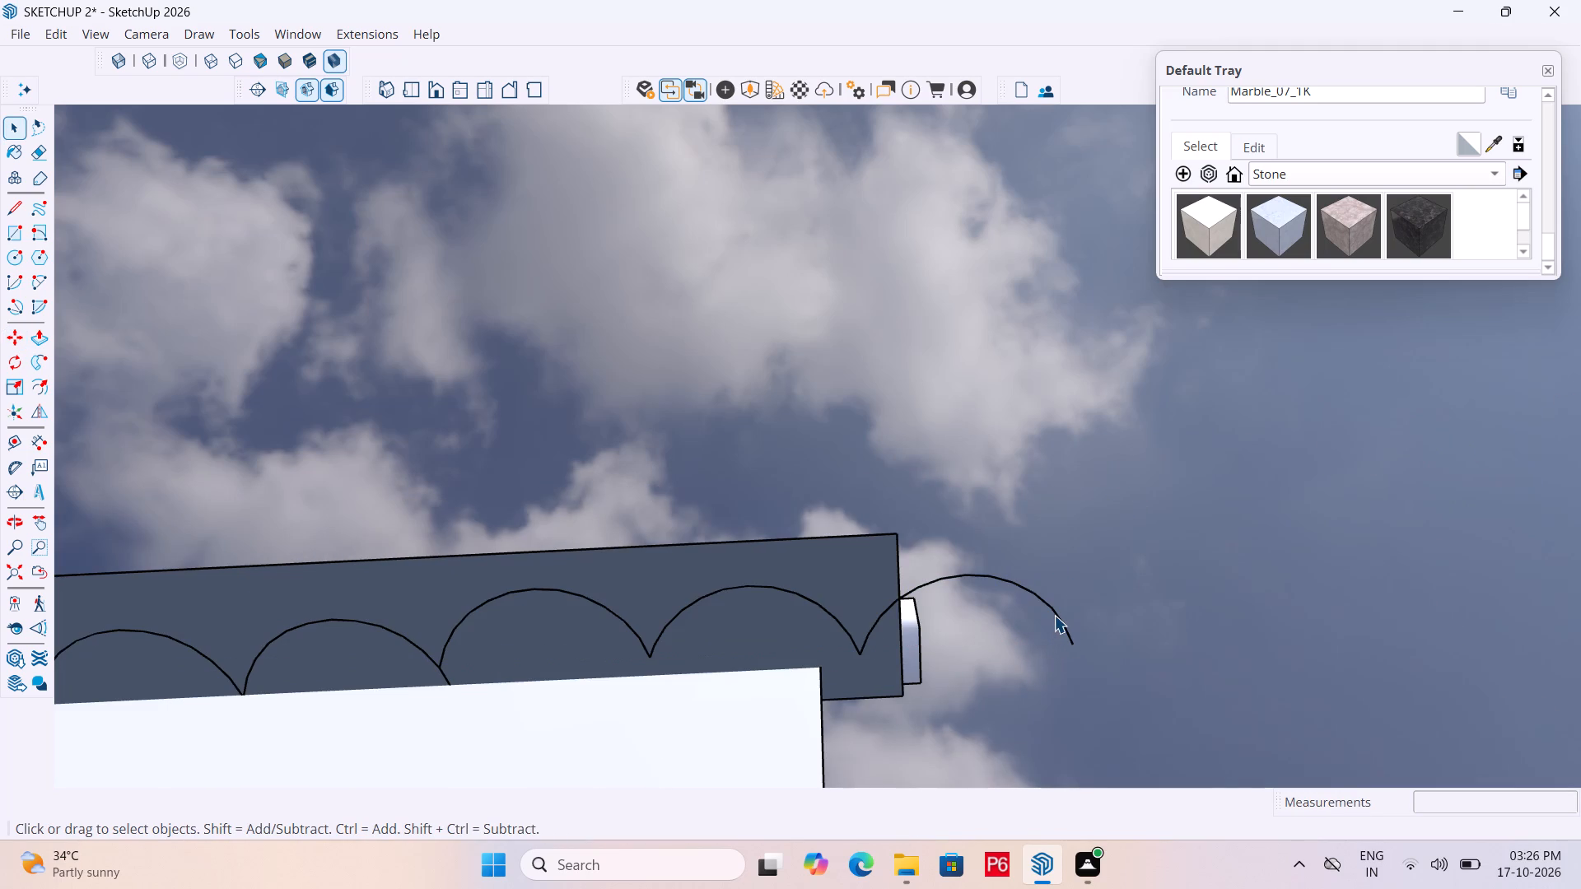
pyautogui.click(1054, 615)
pyautogui.press('Delete')
# Draw a straight line about 4' 3 13/16" long from the last arc's free end to the first arc's start at the strip's opposite end.
pyautogui.scroll(4, 843, 670)
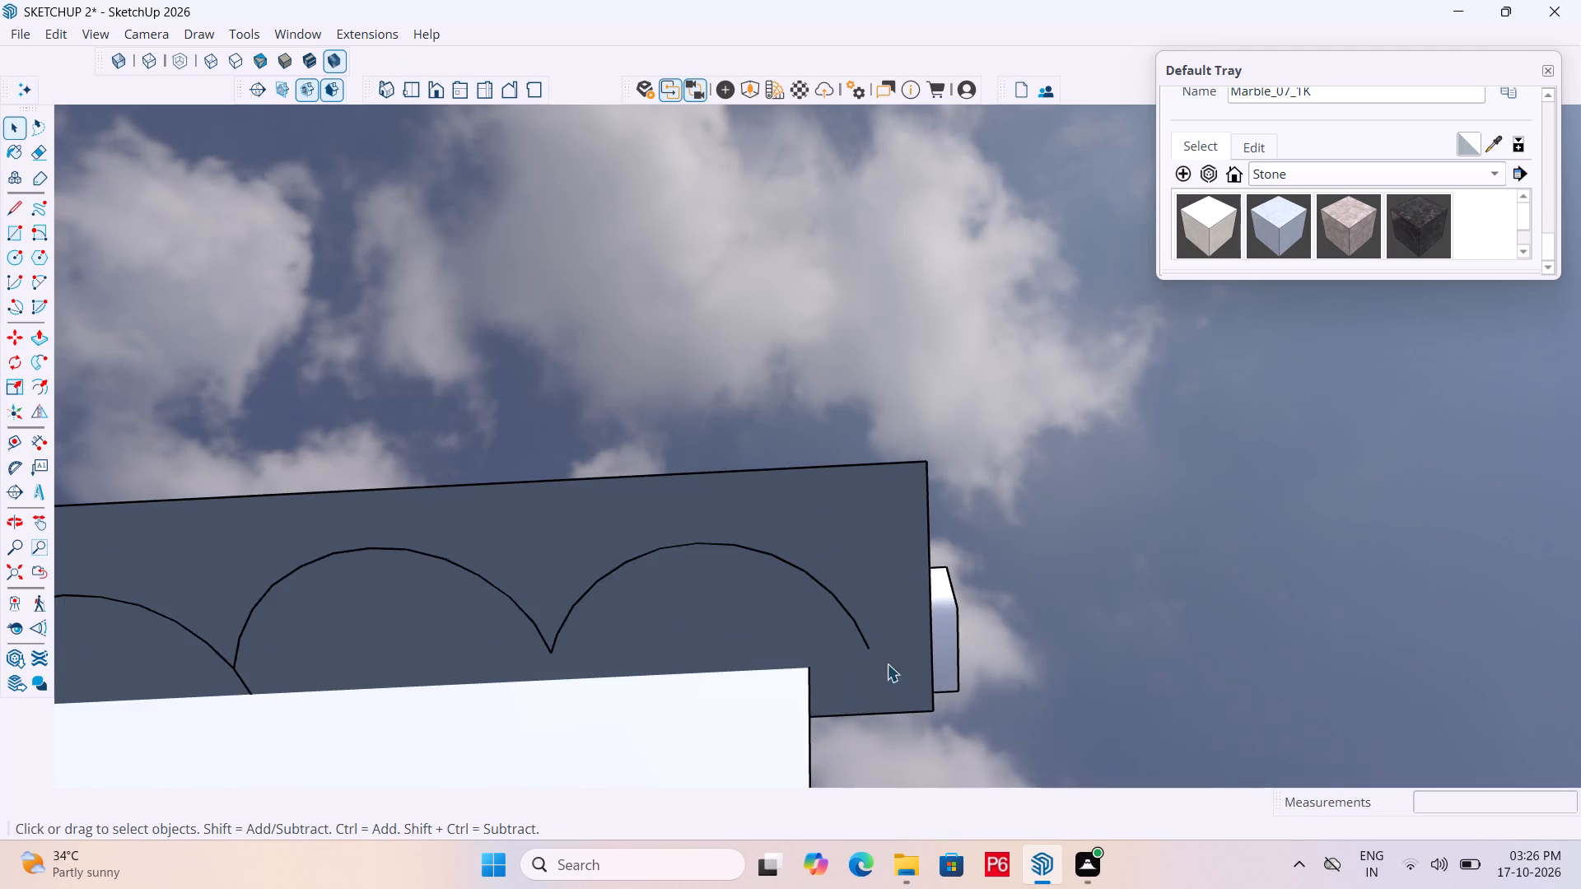
pyautogui.moveTo(886, 662); pyautogui.dragTo(171, 706, button='middle')
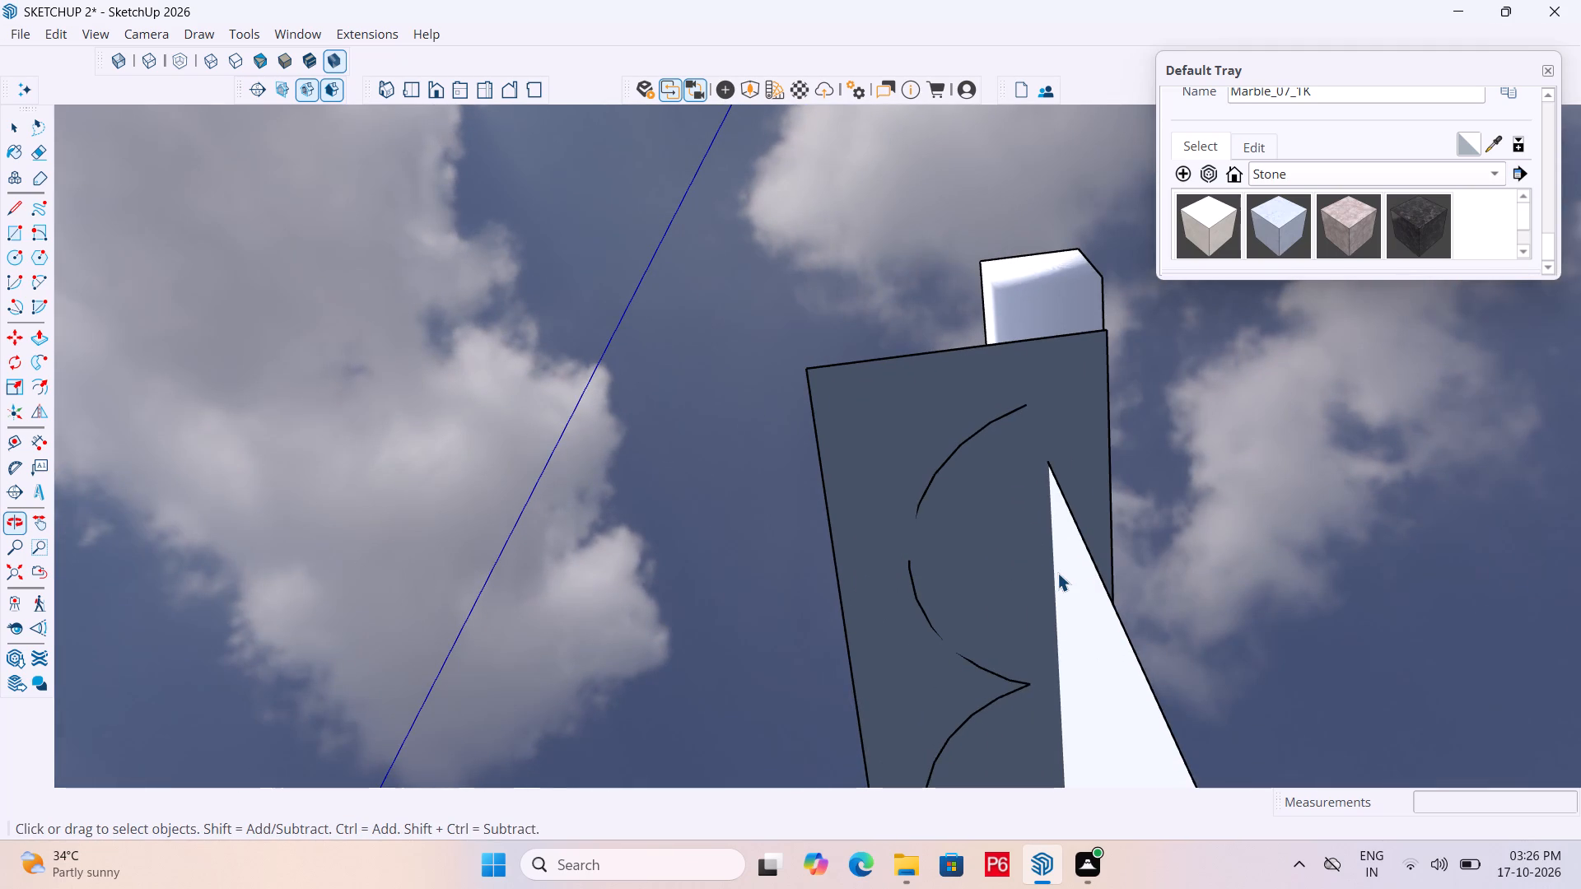
pyautogui.press('l')
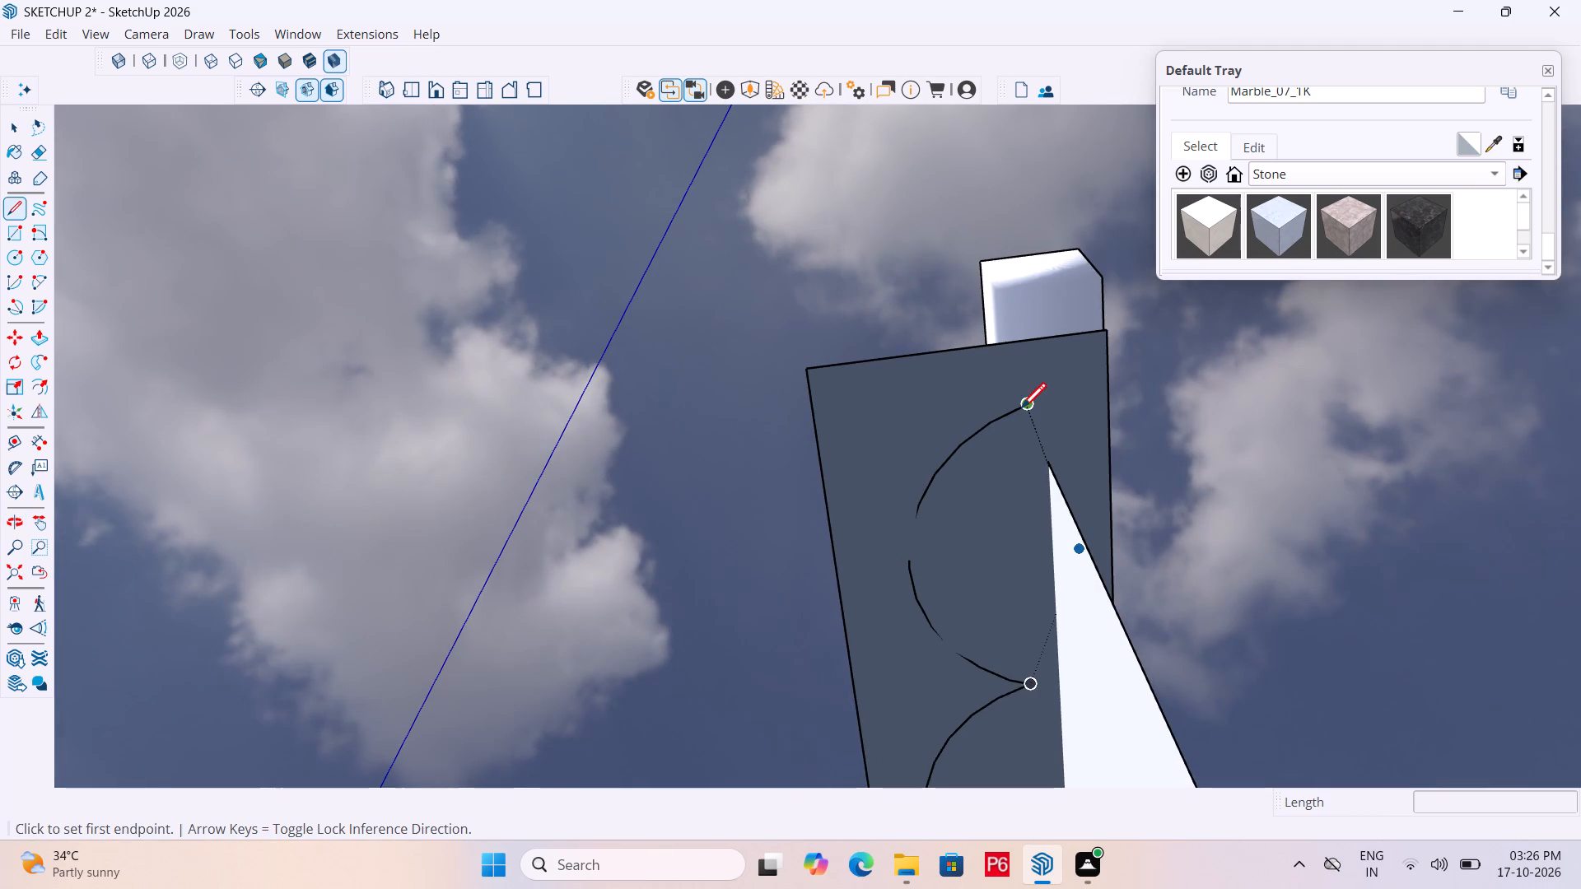
pyautogui.click(1021, 411)
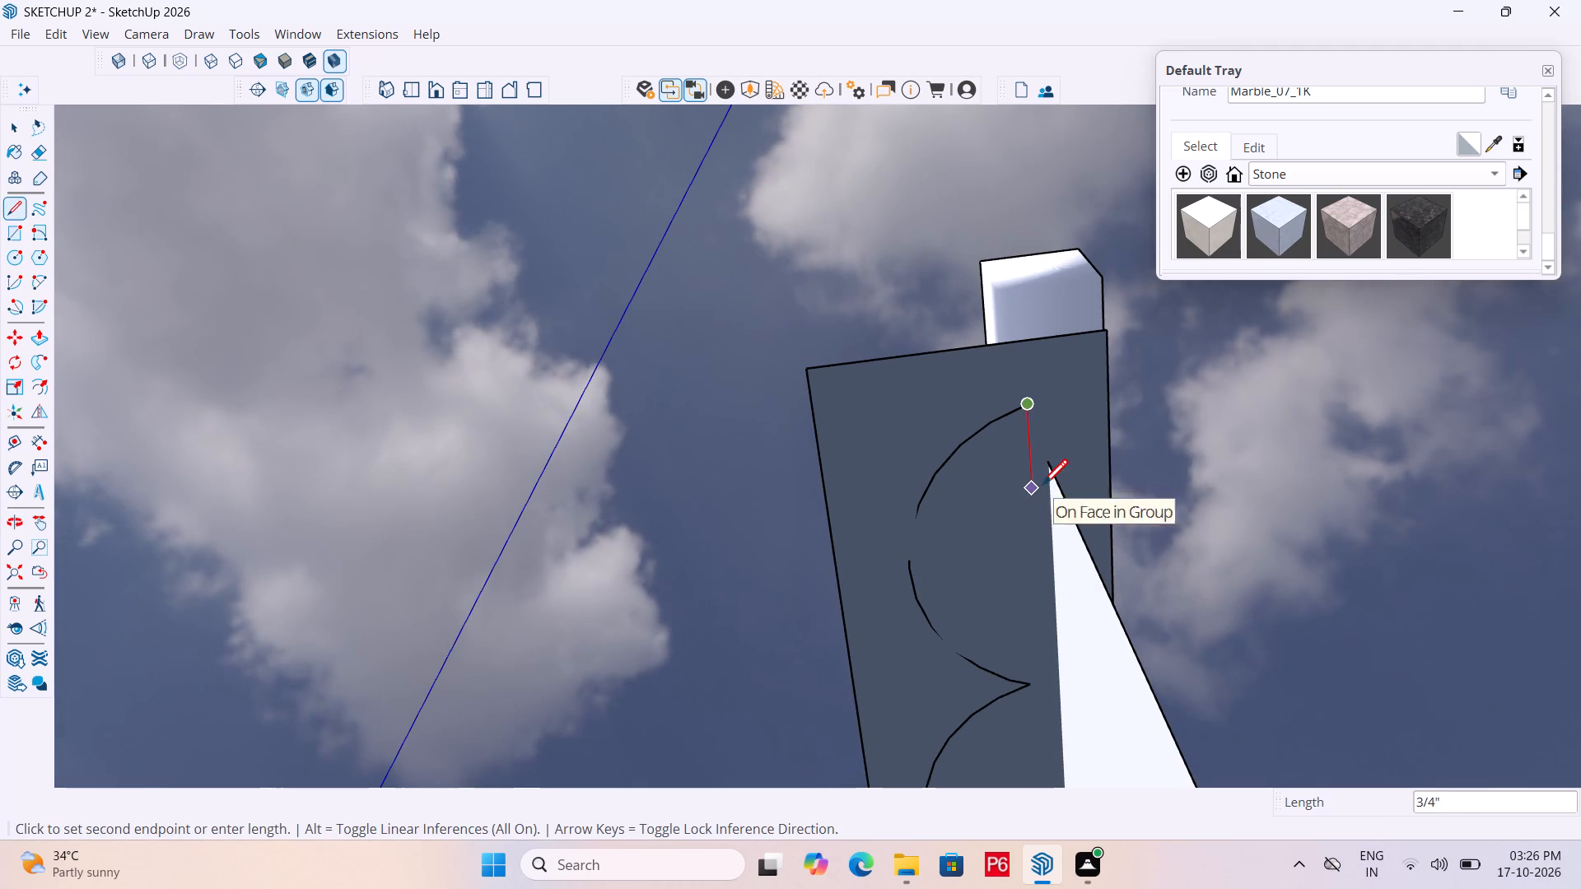
pyautogui.scroll(-16, 1014, 631)
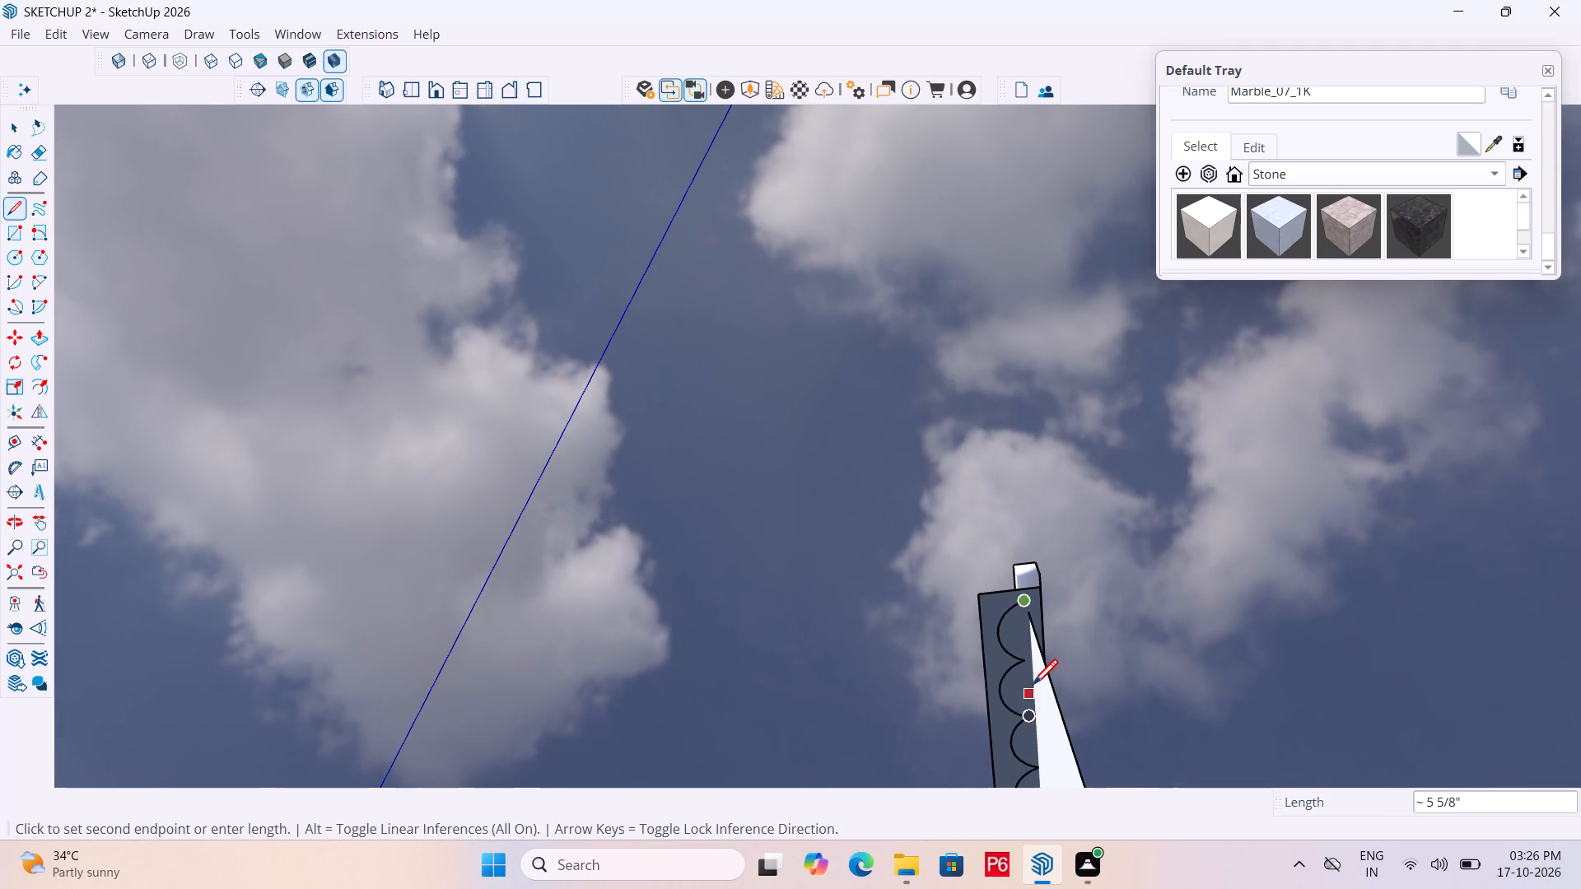
pyautogui.scroll(-8, 1019, 719)
pyautogui.middleClick(980, 678)
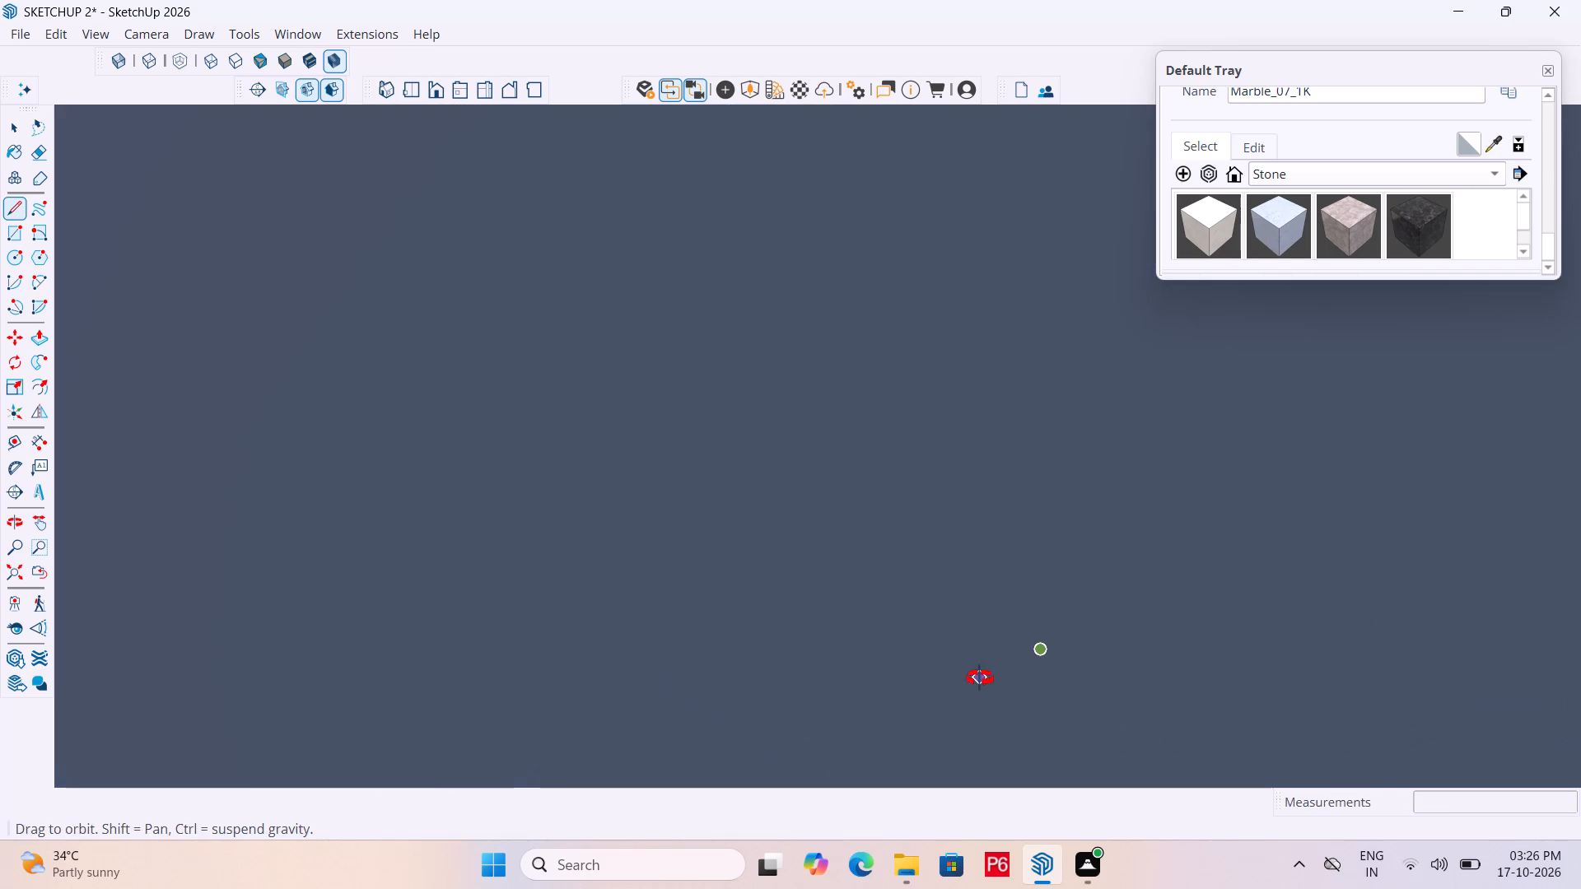
pyautogui.click(412, 95)
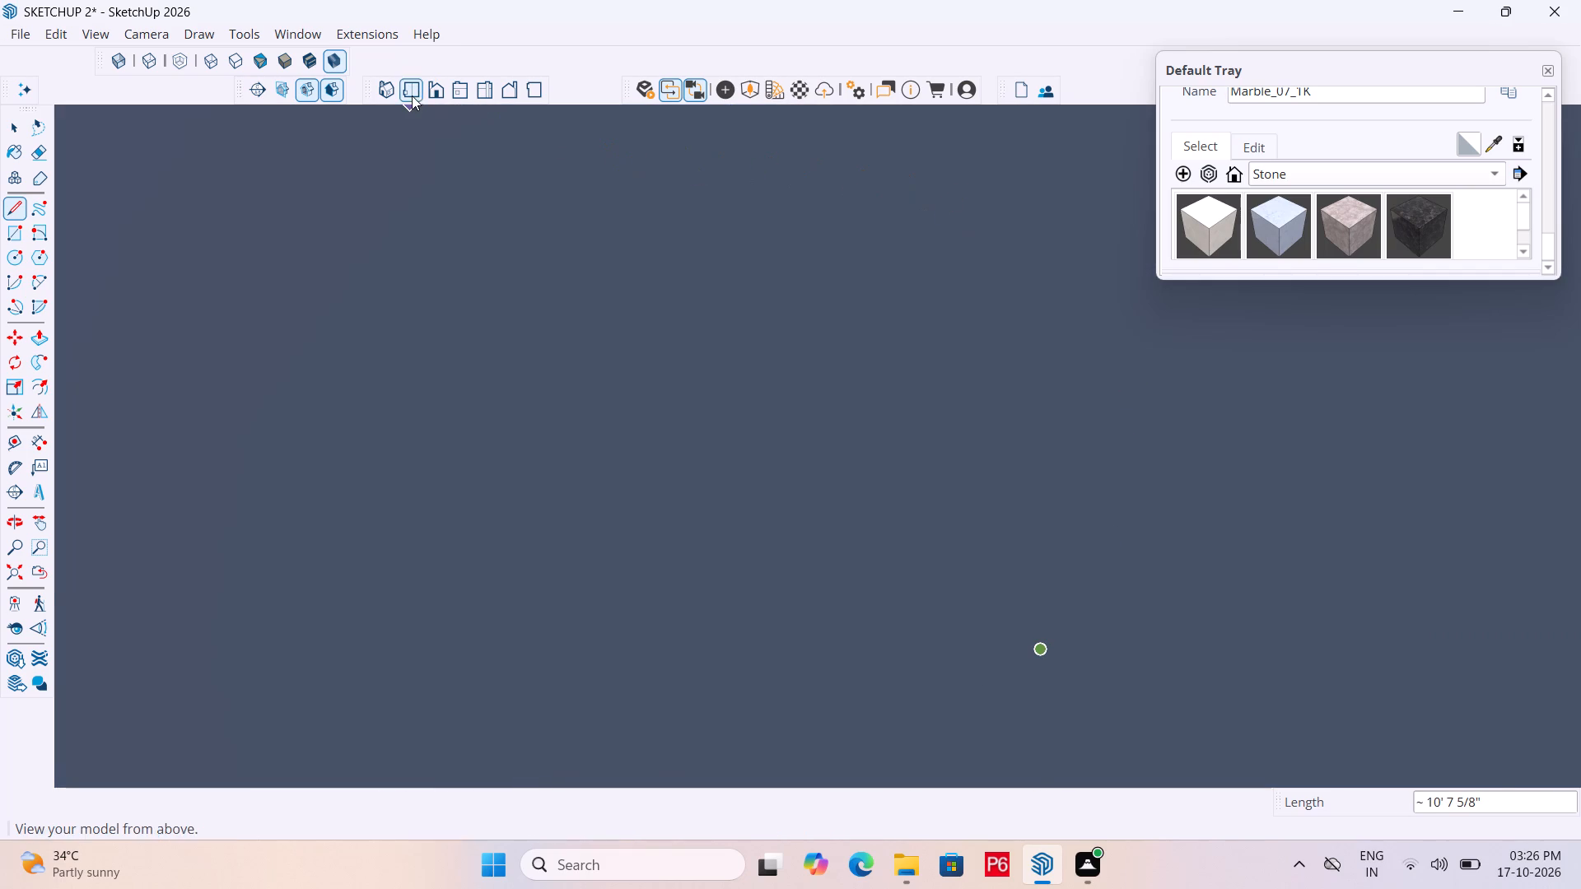
pyautogui.scroll(-8, 856, 423)
pyautogui.moveTo(819, 426); pyautogui.dragTo(881, 189, button='middle')
pyautogui.scroll(1, 879, 189)
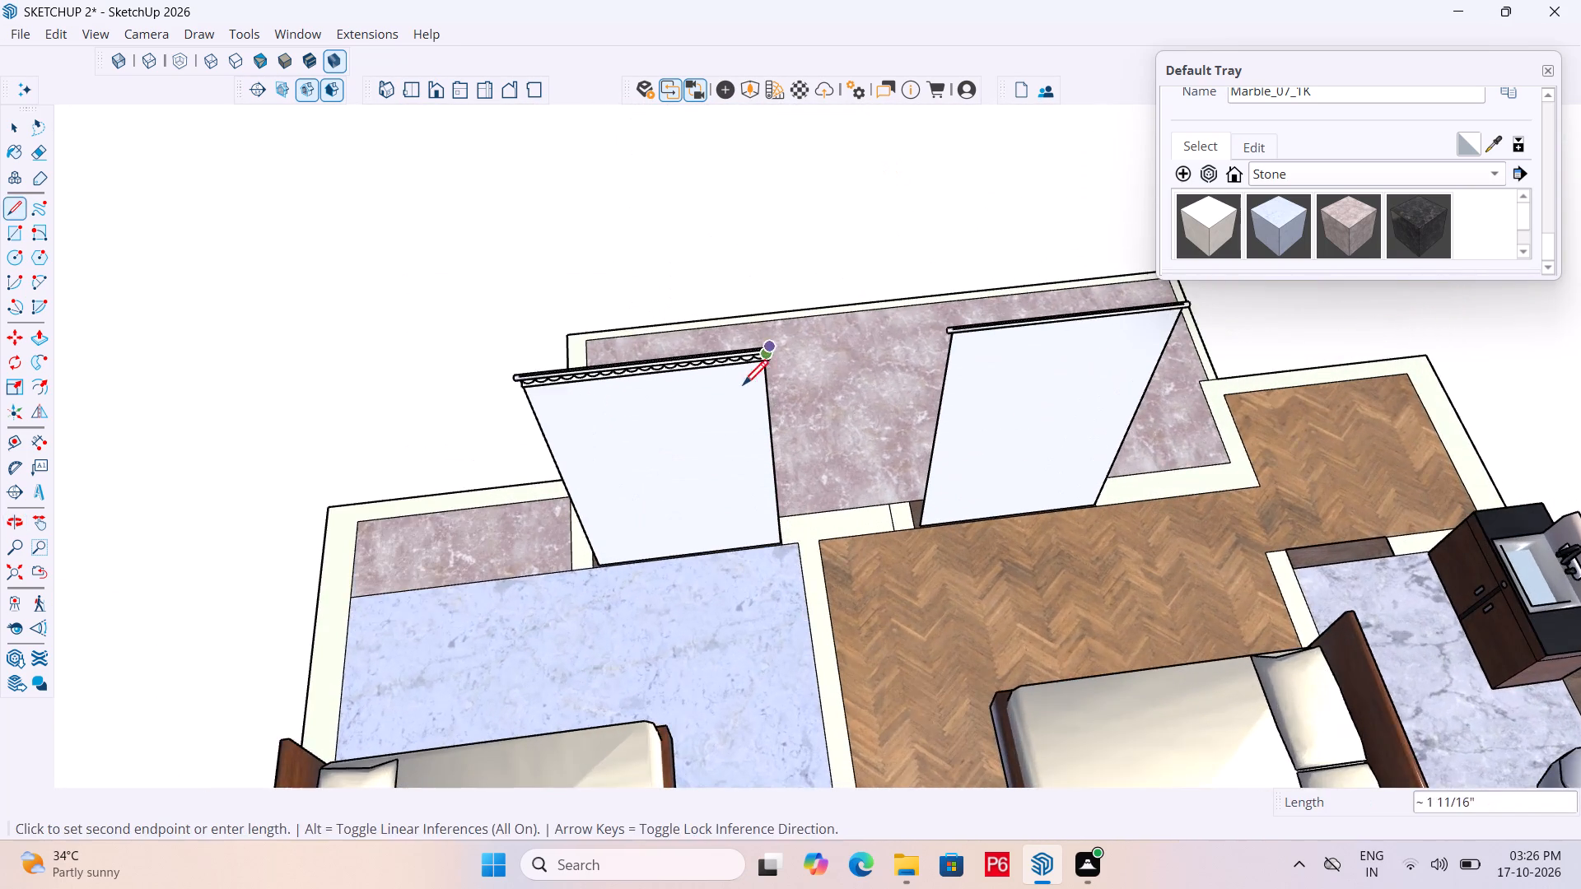
pyautogui.moveTo(741, 383); pyautogui.dragTo(746, 96, button='middle')
pyautogui.moveTo(604, 412); pyautogui.dragTo(739, 145, button='middle')
pyautogui.scroll(1, 594, 384)
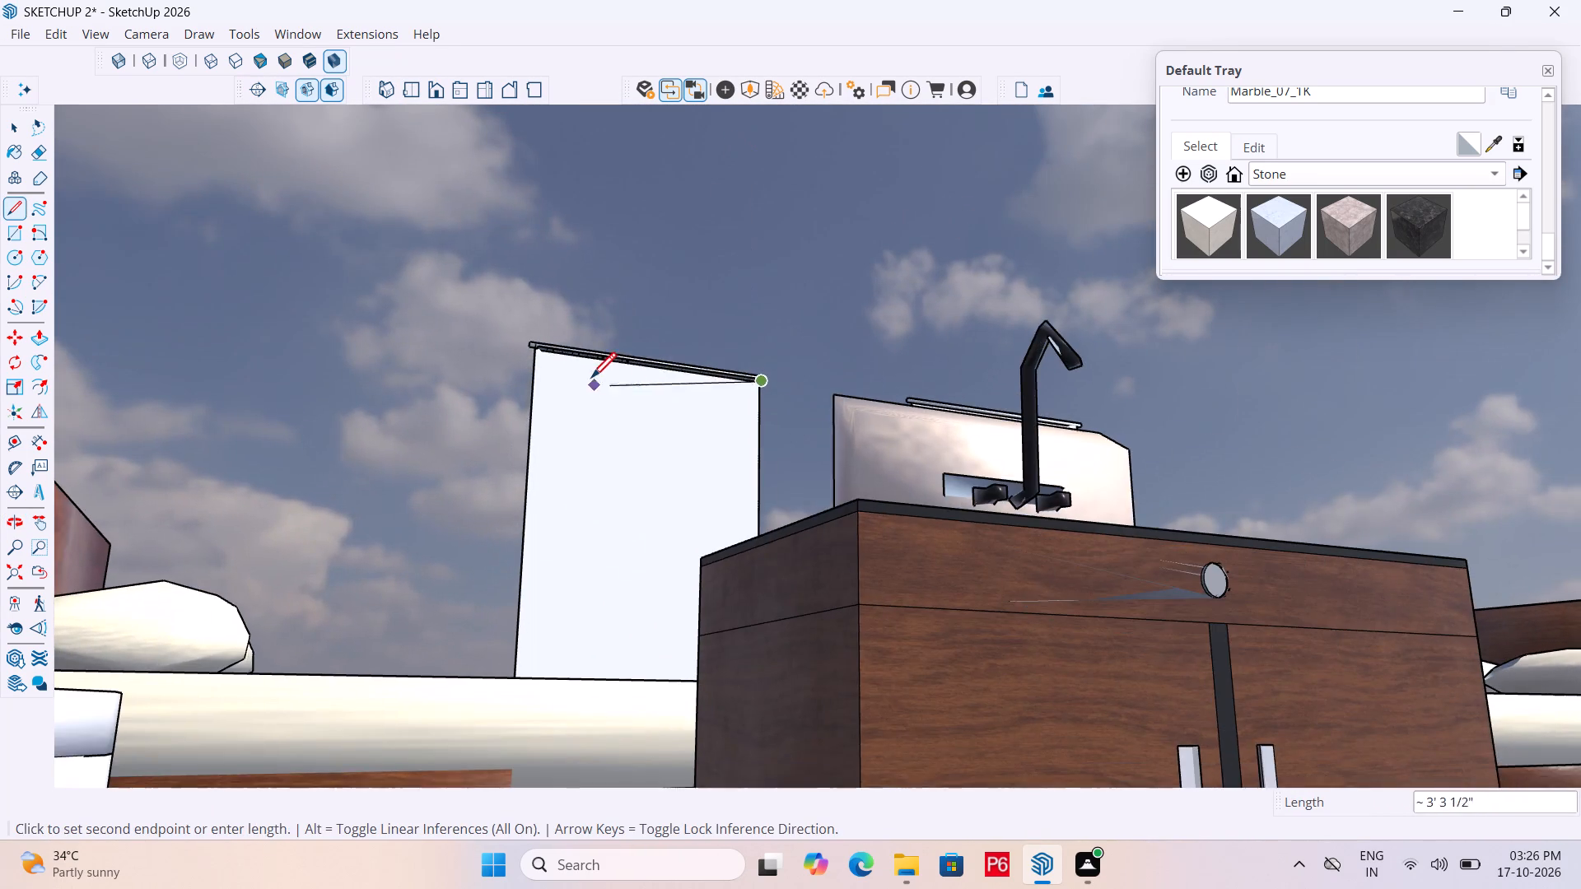
pyautogui.scroll(8, 591, 380)
pyautogui.scroll(1, 490, 312)
pyautogui.moveTo(491, 312); pyautogui.dragTo(595, 216, button='middle')
pyautogui.scroll(3, 563, 230)
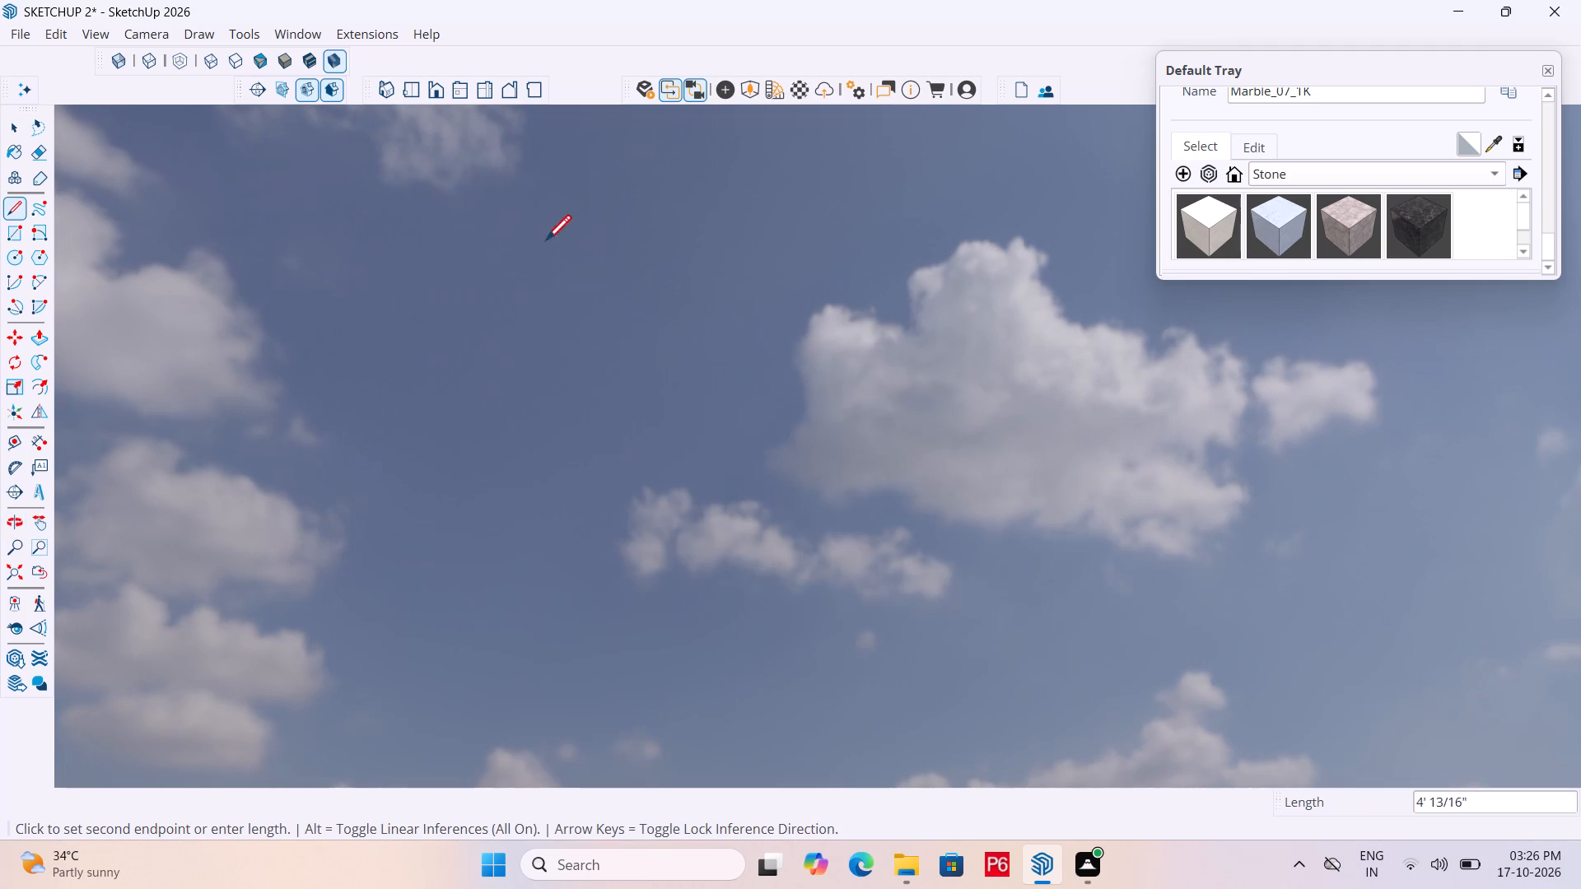
pyautogui.scroll(-4, 564, 313)
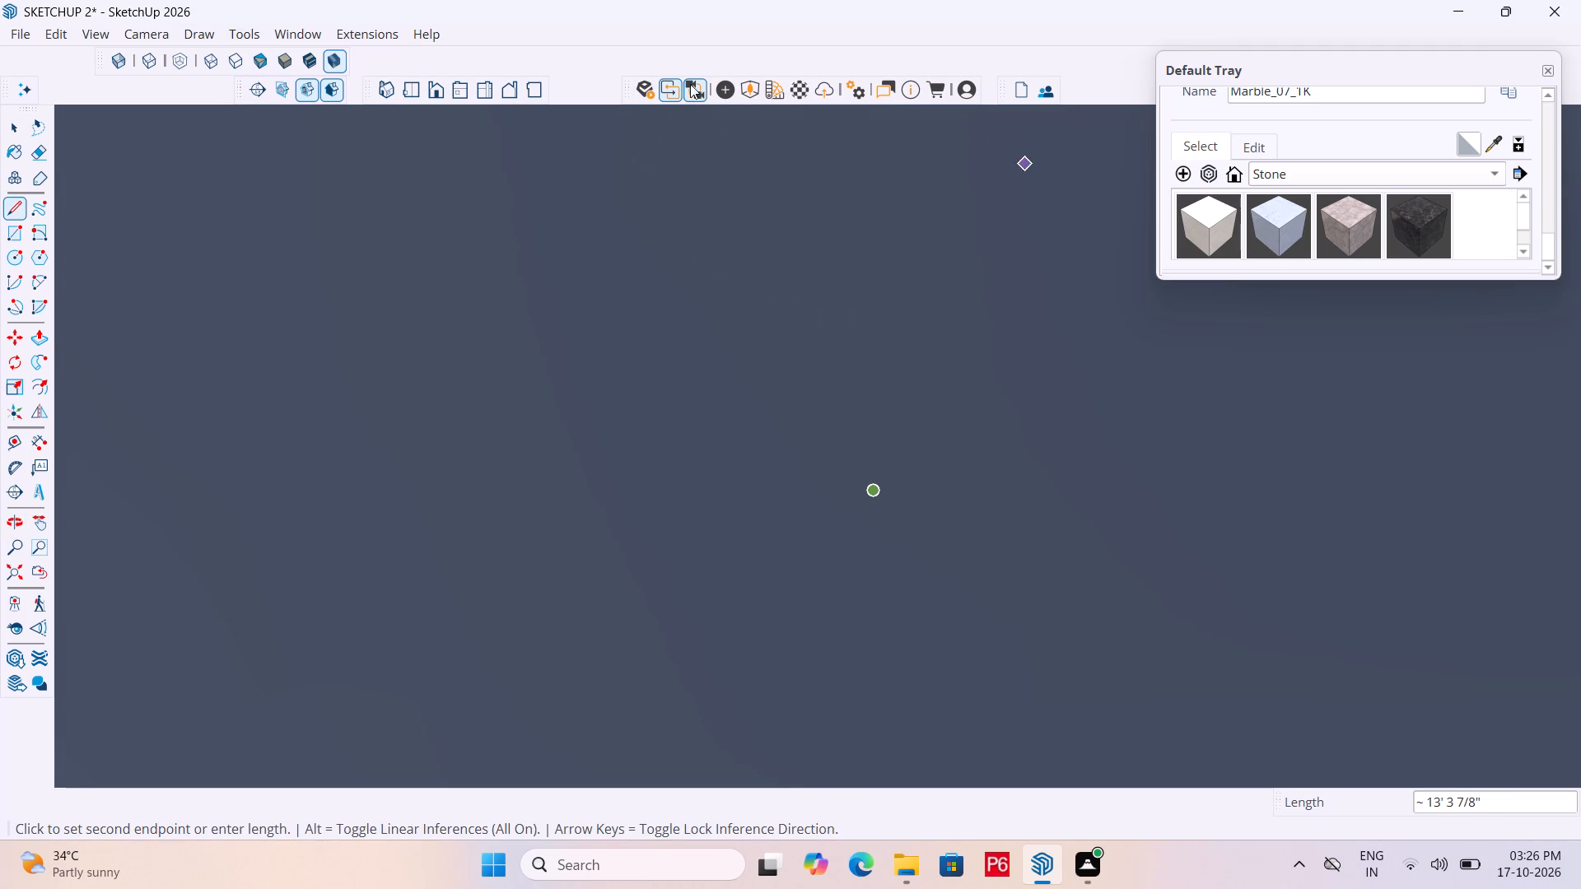
pyautogui.click(403, 95)
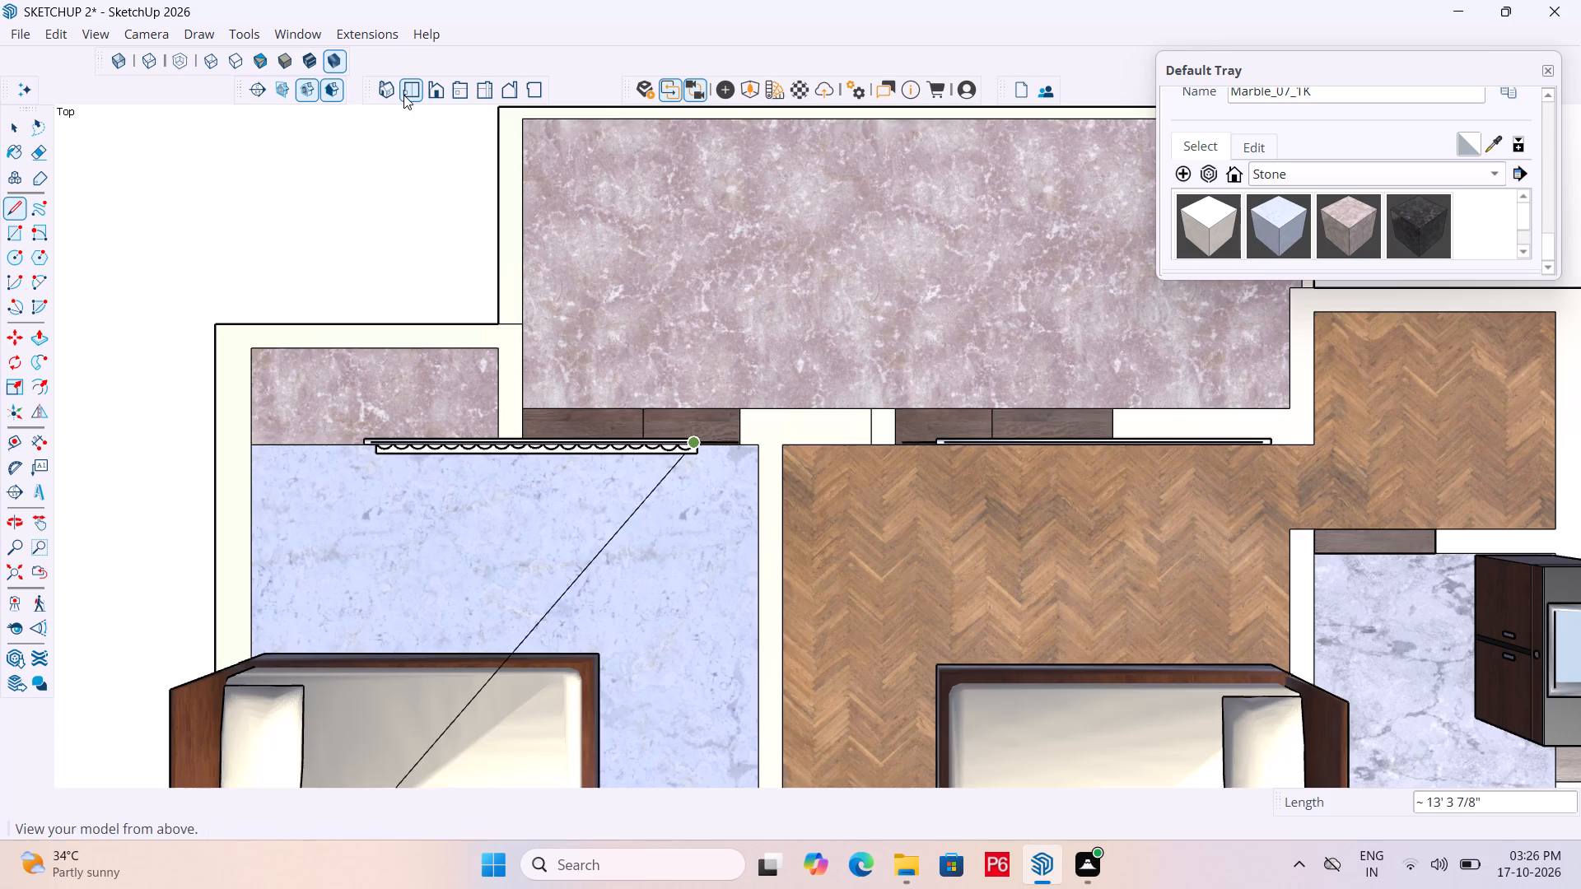
pyautogui.scroll(-4, 532, 401)
pyautogui.moveTo(501, 445); pyautogui.dragTo(730, 26, button='middle')
pyautogui.moveTo(349, 654); pyautogui.dragTo(439, 442, button='middle')
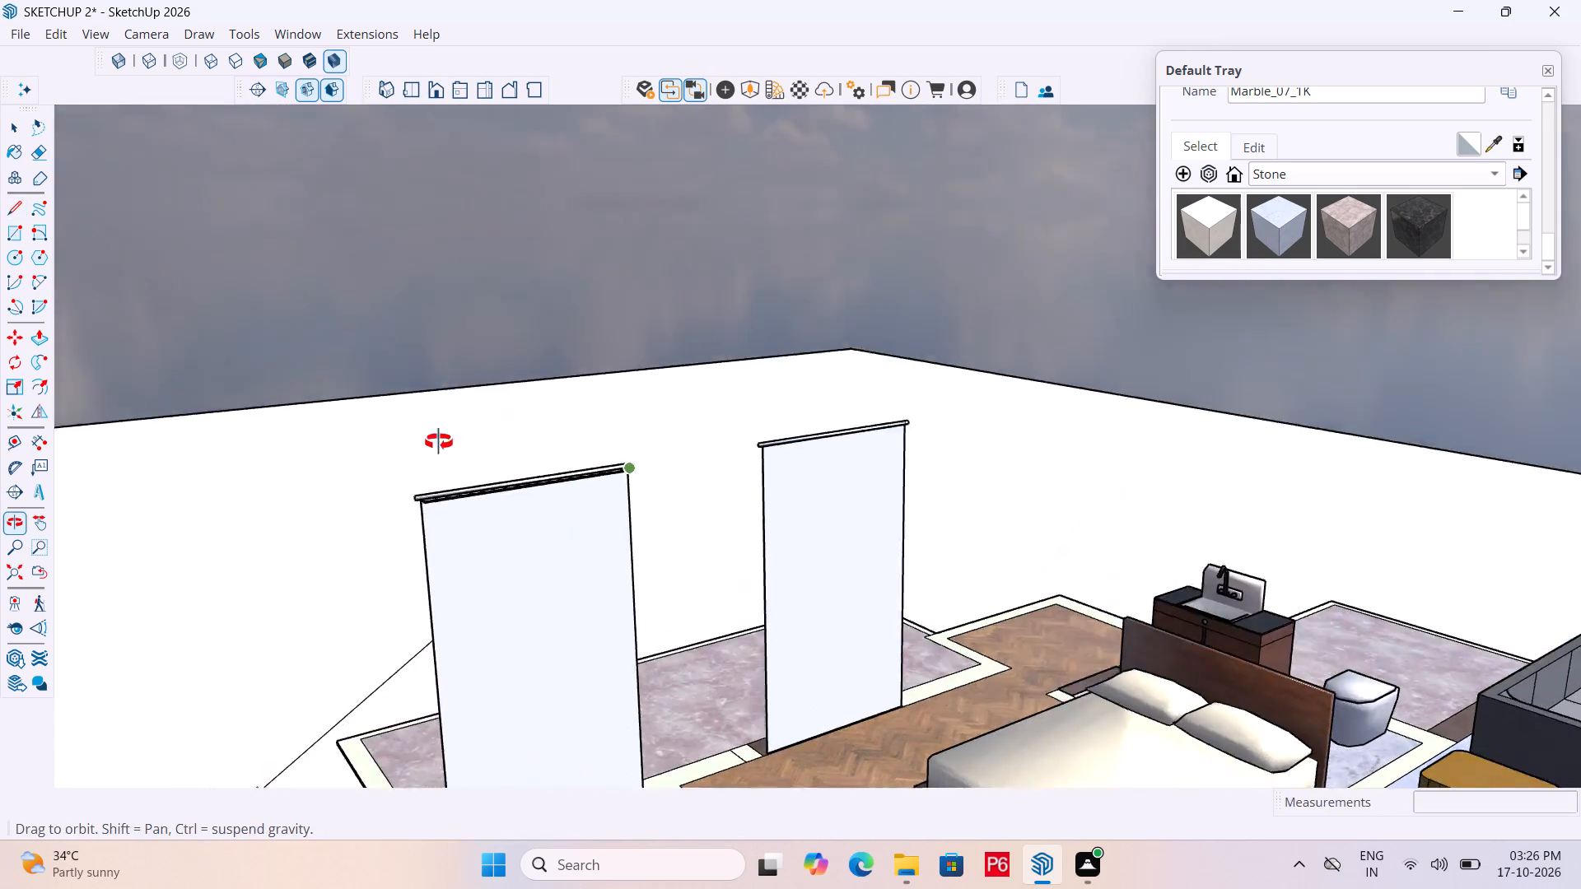
pyautogui.moveTo(439, 442); pyautogui.dragTo(593, 173, button='middle')
pyautogui.moveTo(584, 187); pyautogui.dragTo(475, 447, button='middle')
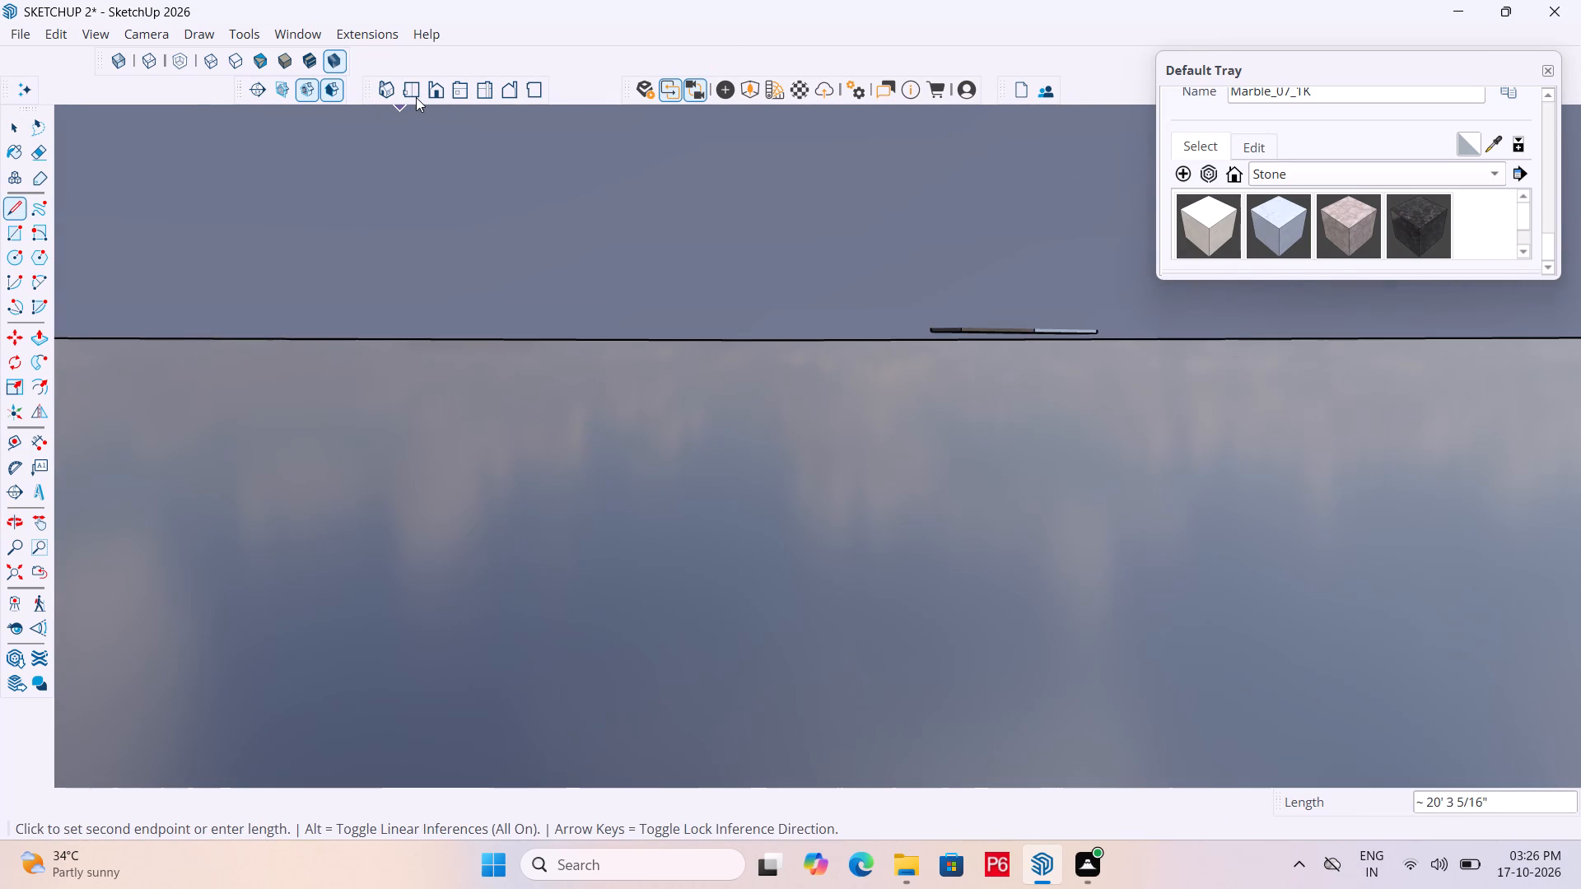
pyautogui.click(416, 97)
pyautogui.scroll(-1, 413, 309)
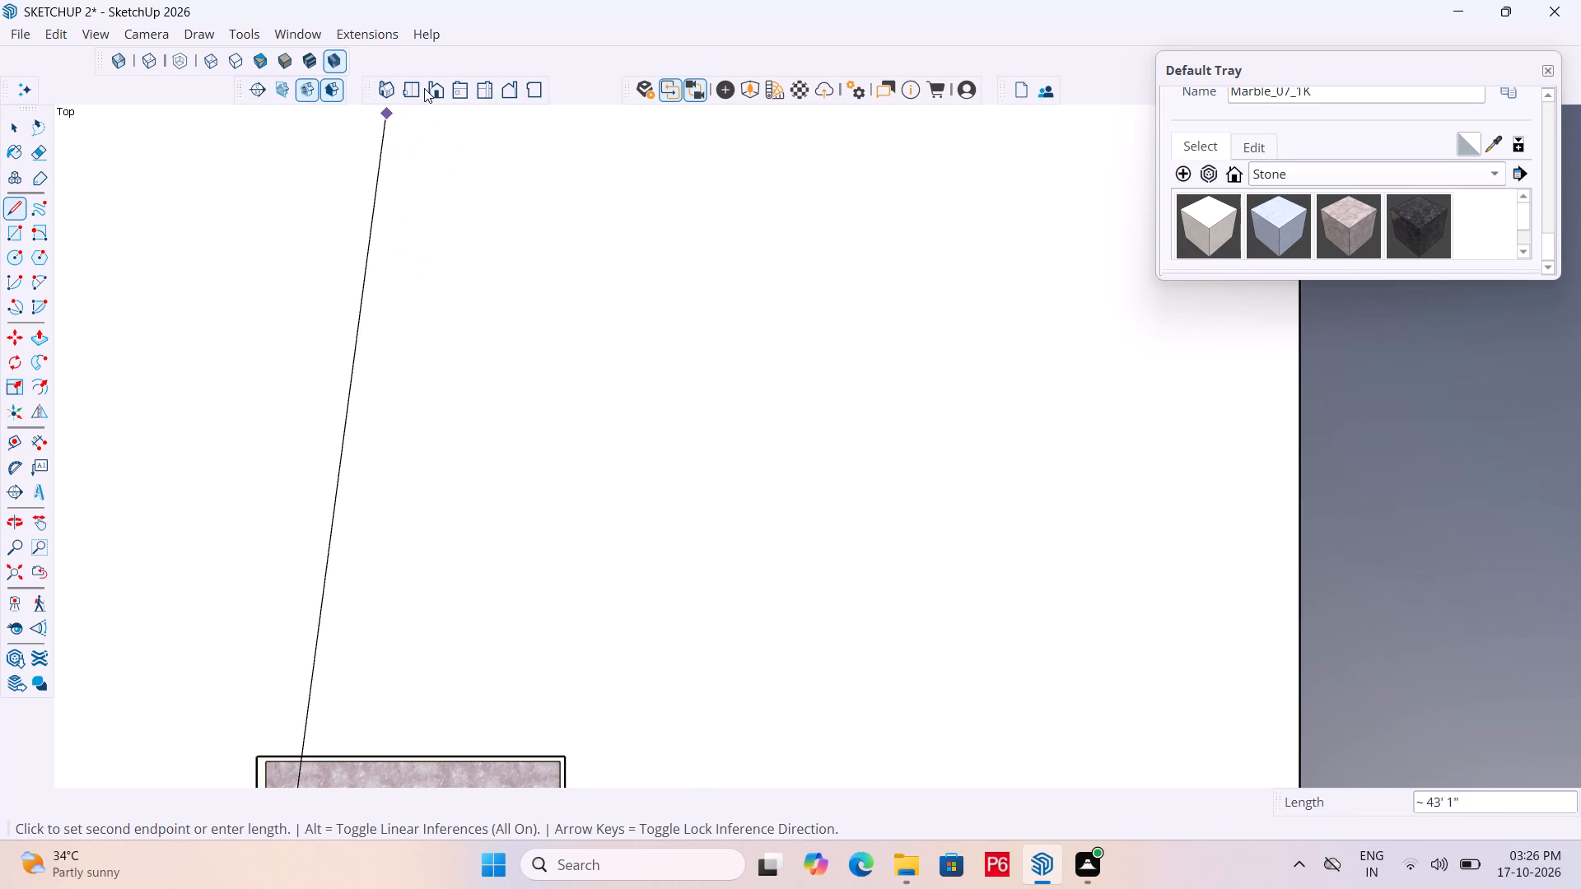
pyautogui.scroll(-9, 402, 342)
pyautogui.moveTo(380, 508); pyautogui.dragTo(625, 139, button='middle')
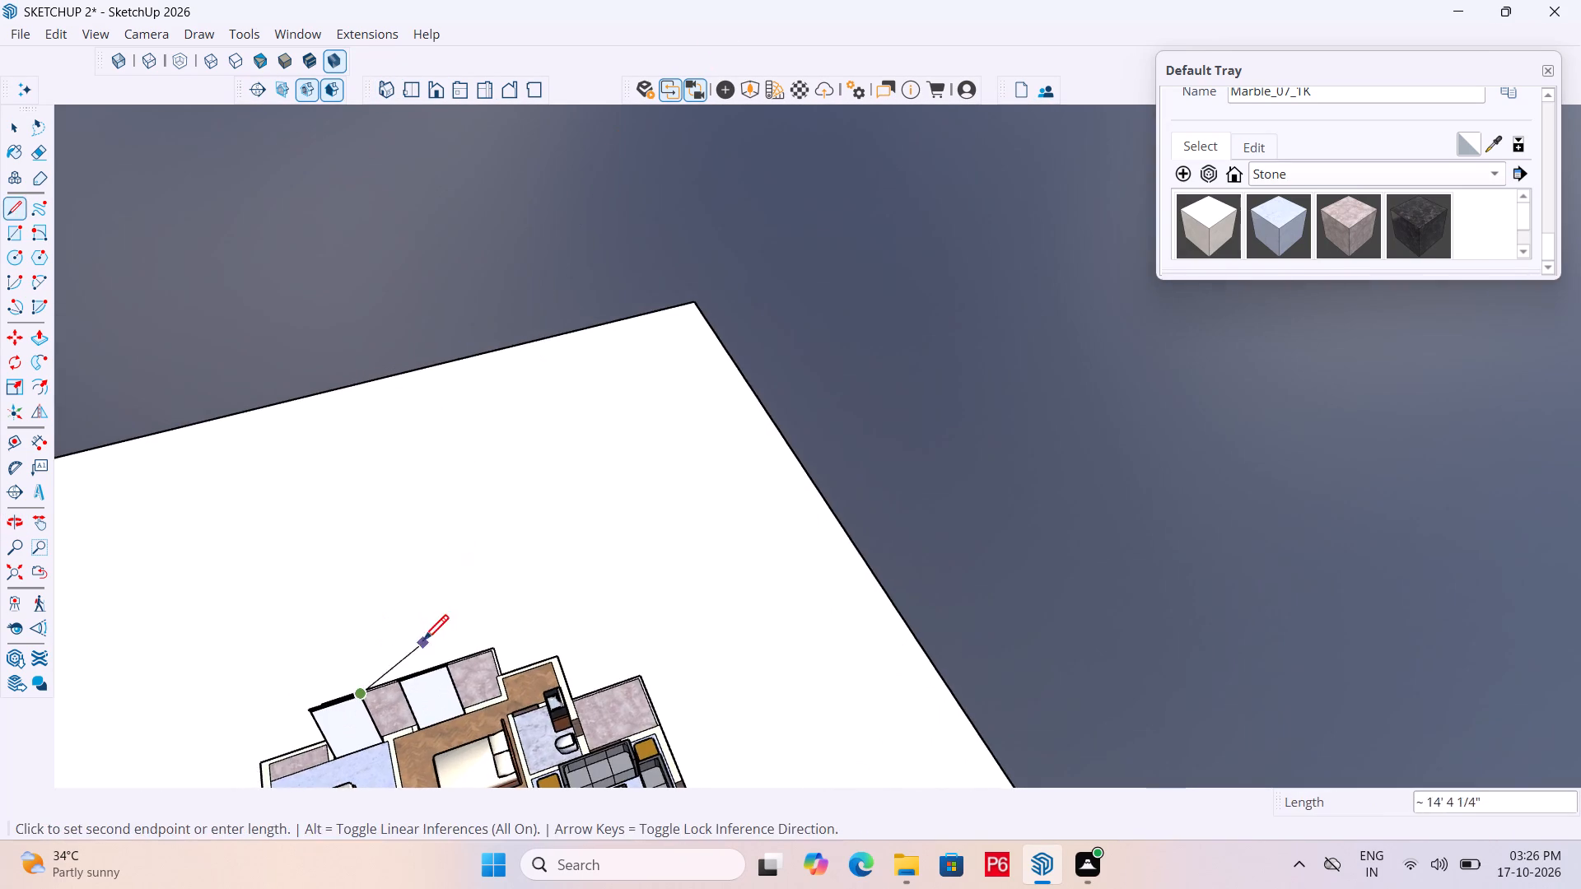
pyautogui.moveTo(423, 643); pyautogui.dragTo(639, 333, button='middle')
pyautogui.scroll(-5, 693, 365)
pyautogui.scroll(15, 420, 640)
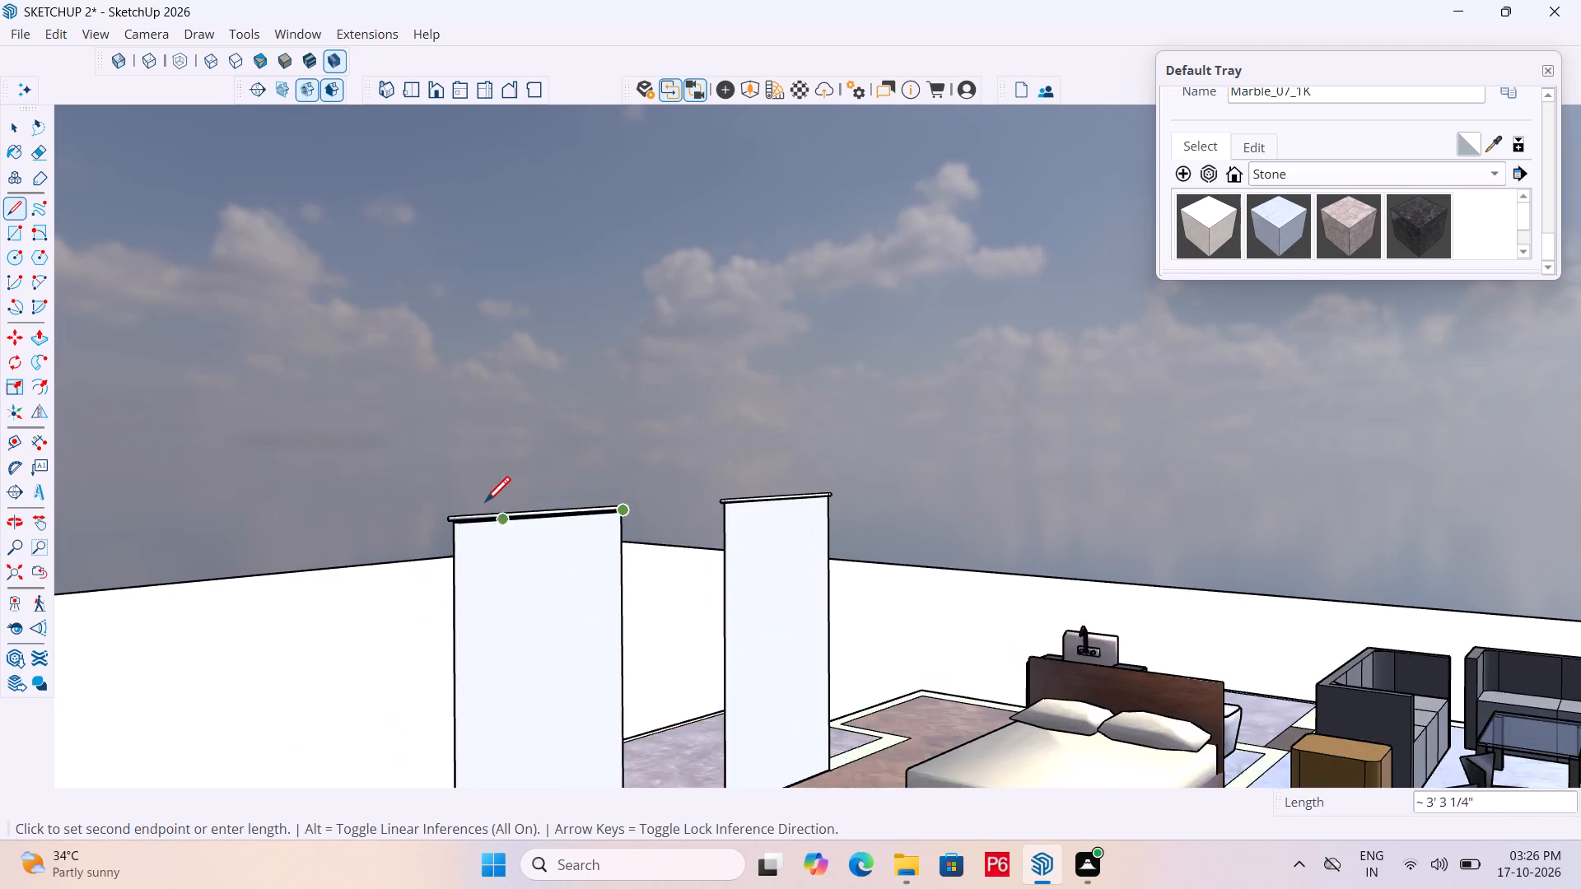
pyautogui.scroll(5, 485, 505)
pyautogui.scroll(-6, 488, 539)
pyautogui.moveTo(443, 642); pyautogui.dragTo(433, 464, button='middle')
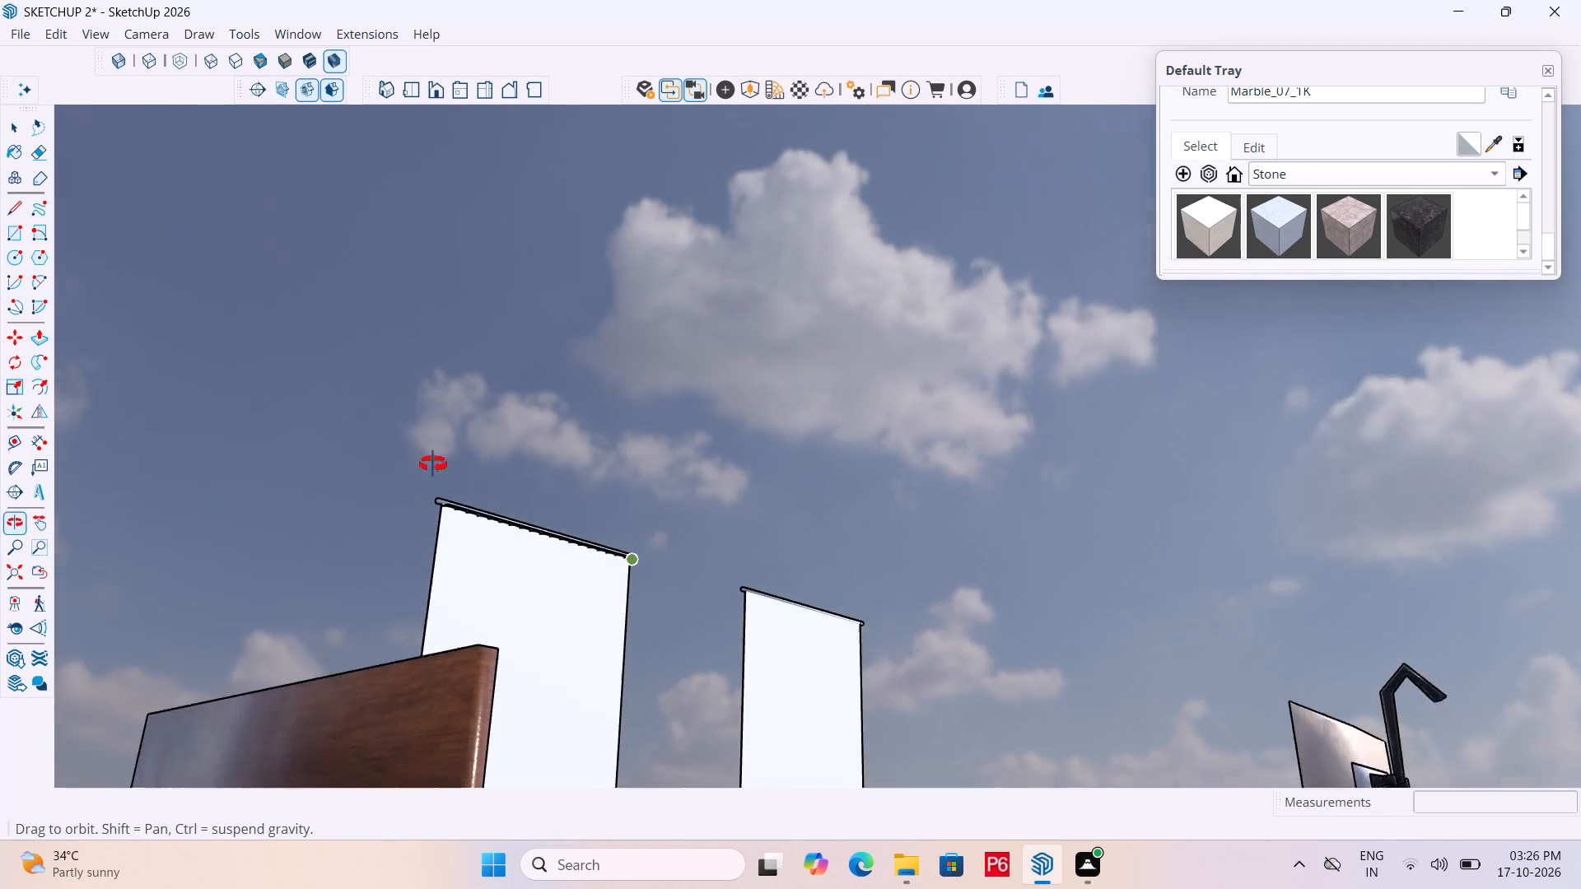
pyautogui.moveTo(433, 464); pyautogui.dragTo(431, 460, button='middle')
pyautogui.scroll(5, 456, 492)
pyautogui.scroll(-5, 424, 539)
pyautogui.scroll(4, 395, 576)
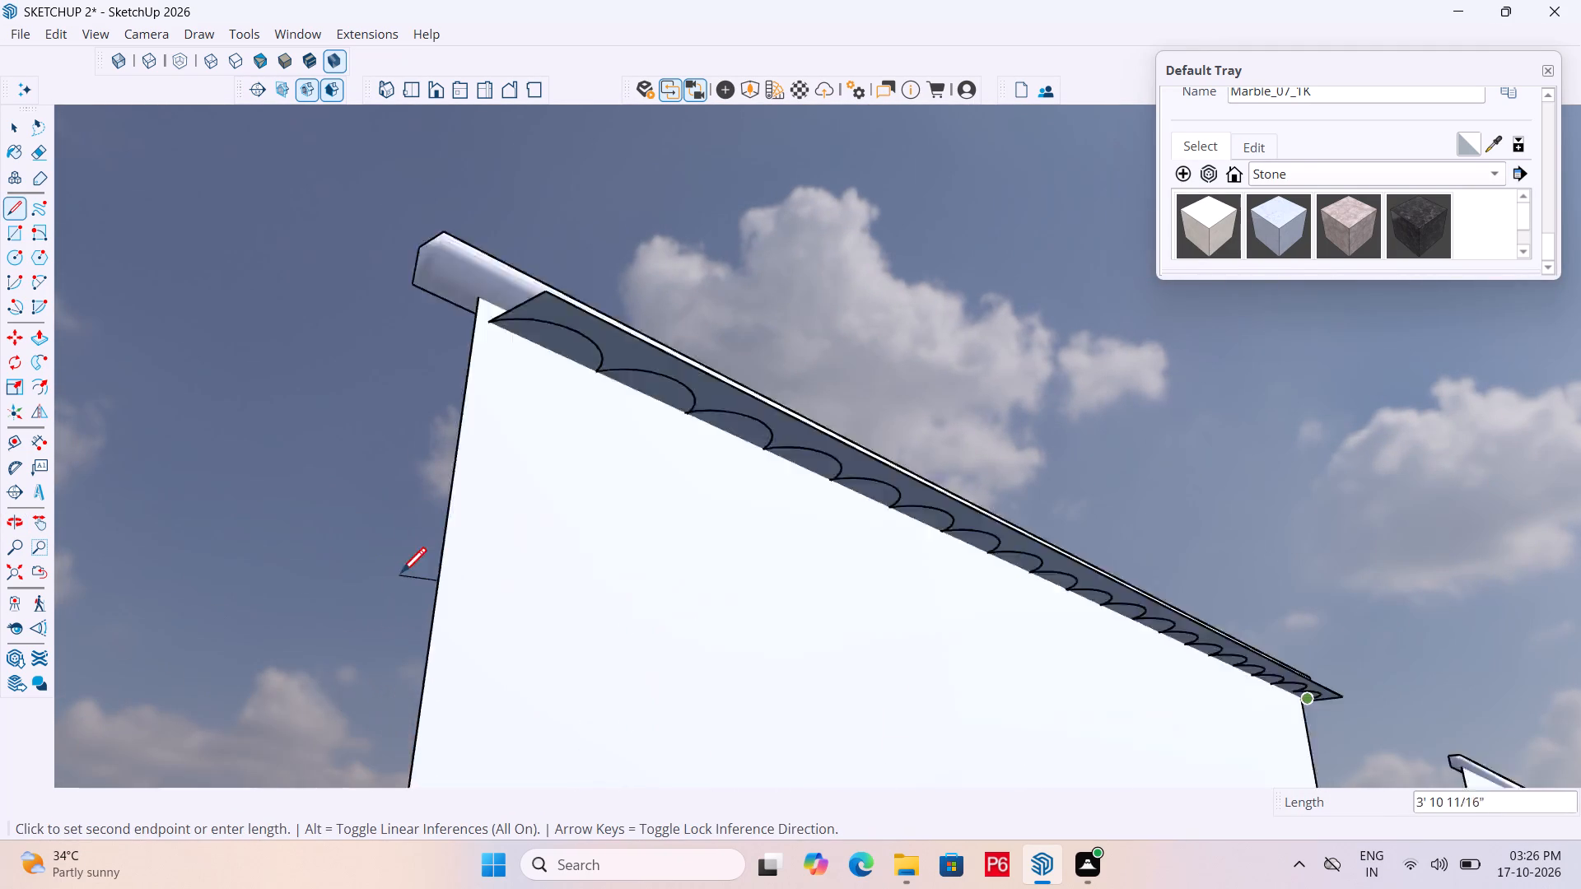
pyautogui.scroll(1, 401, 575)
pyautogui.scroll(-1, 401, 567)
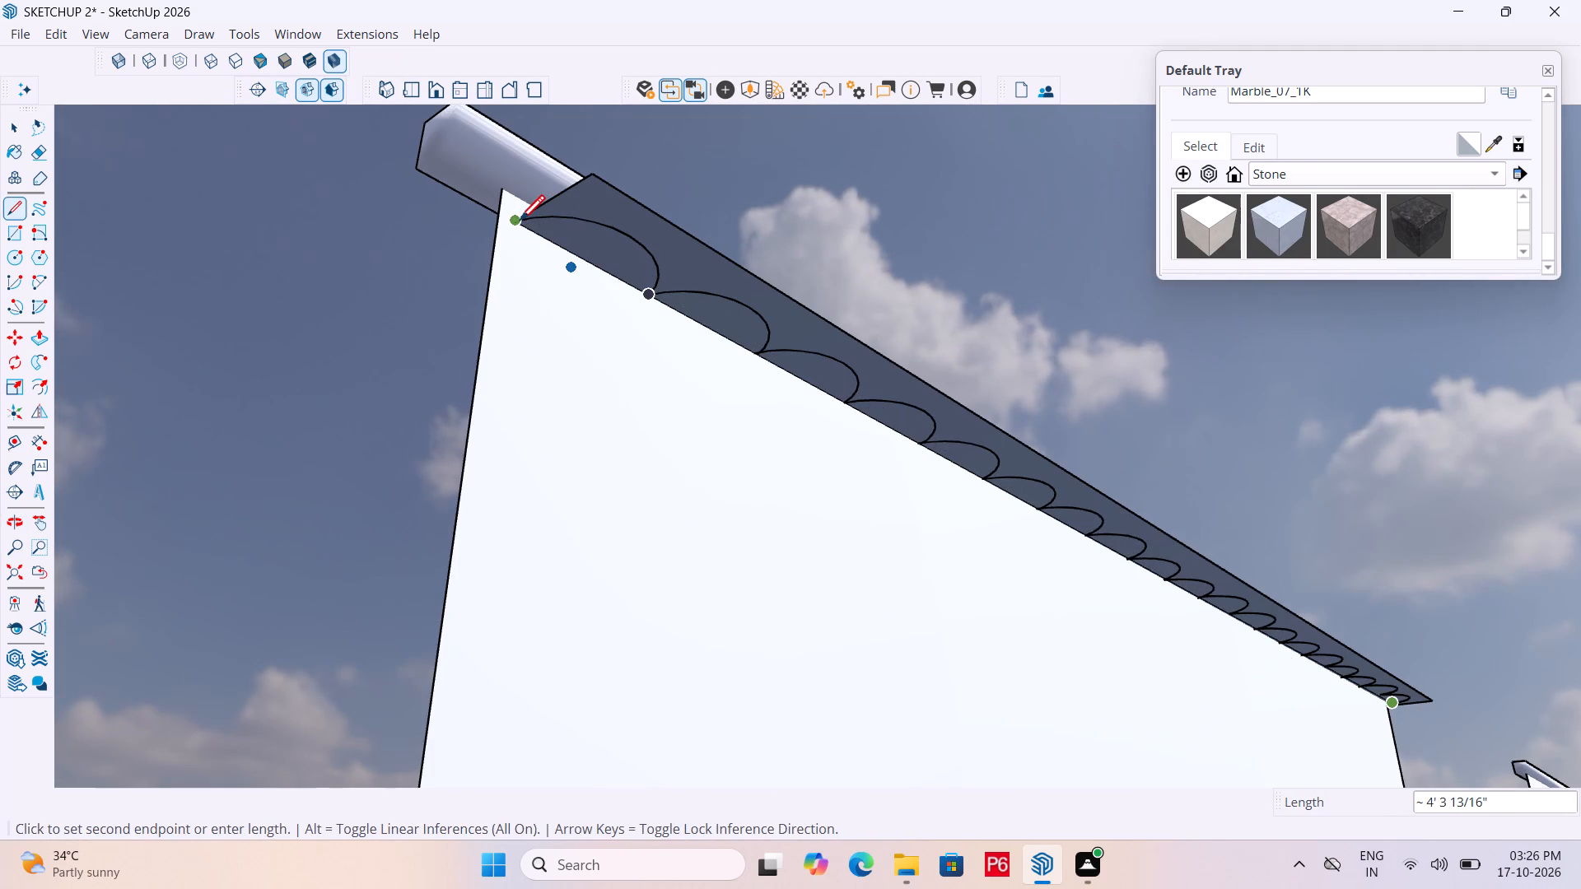
pyautogui.click(520, 223)
pyautogui.press('space')
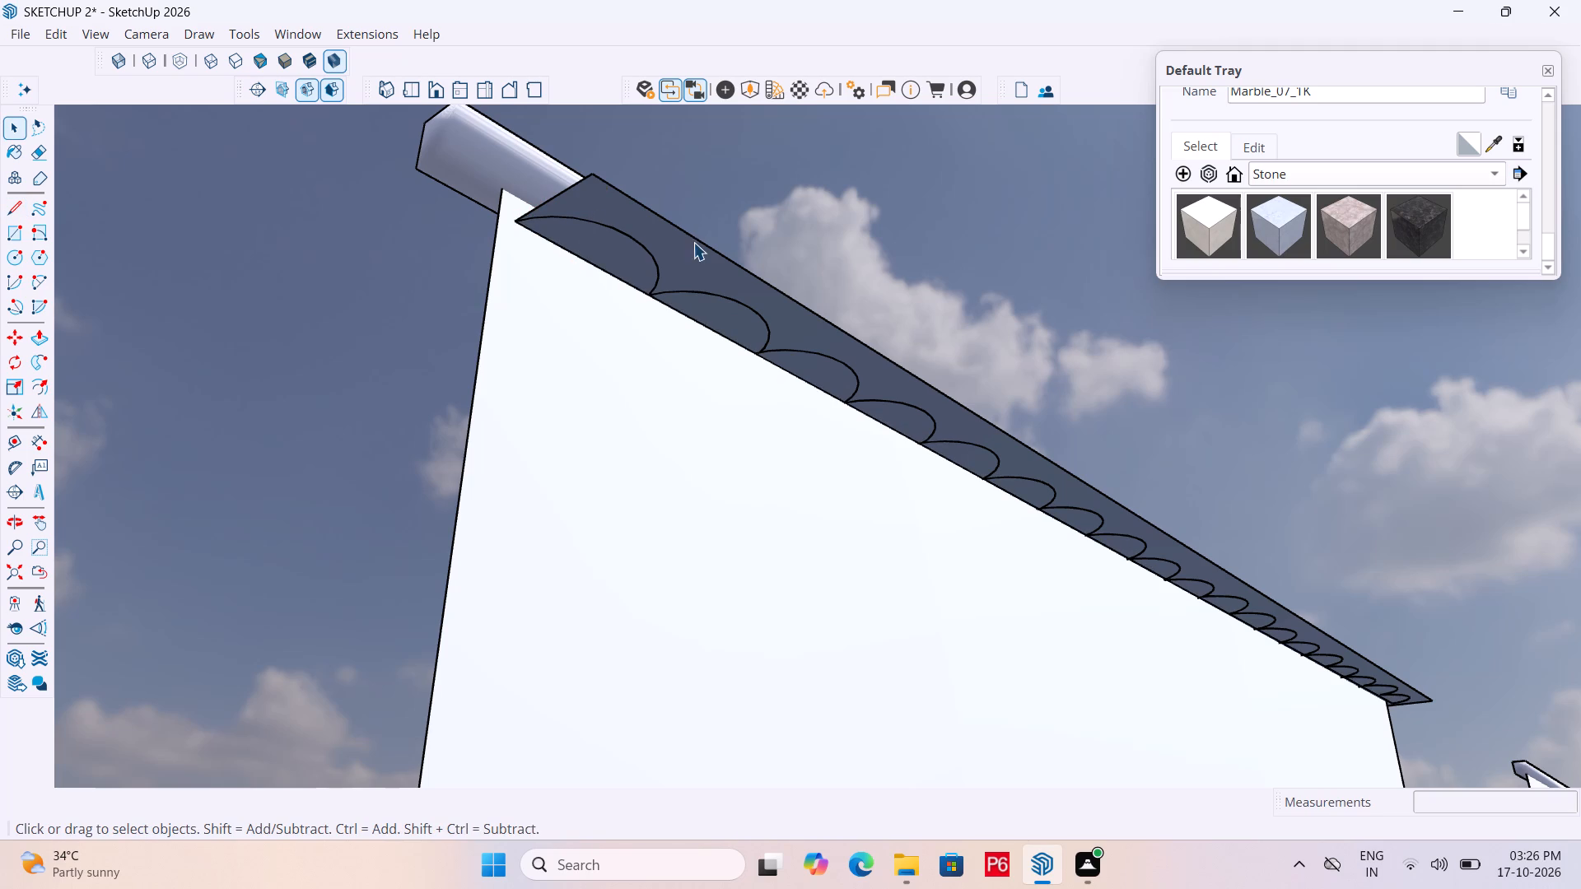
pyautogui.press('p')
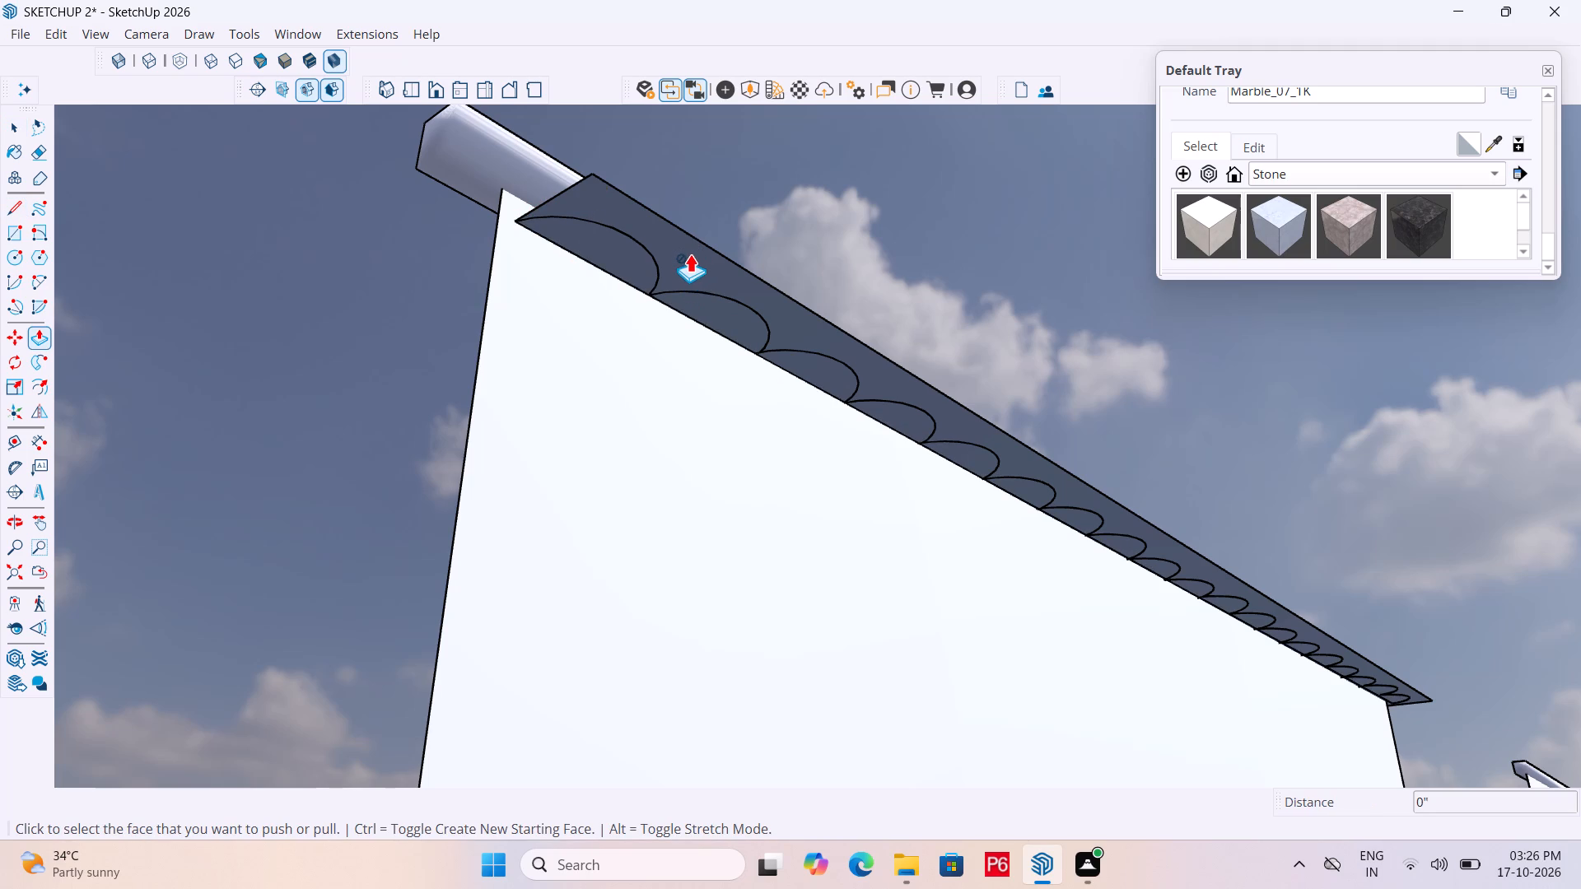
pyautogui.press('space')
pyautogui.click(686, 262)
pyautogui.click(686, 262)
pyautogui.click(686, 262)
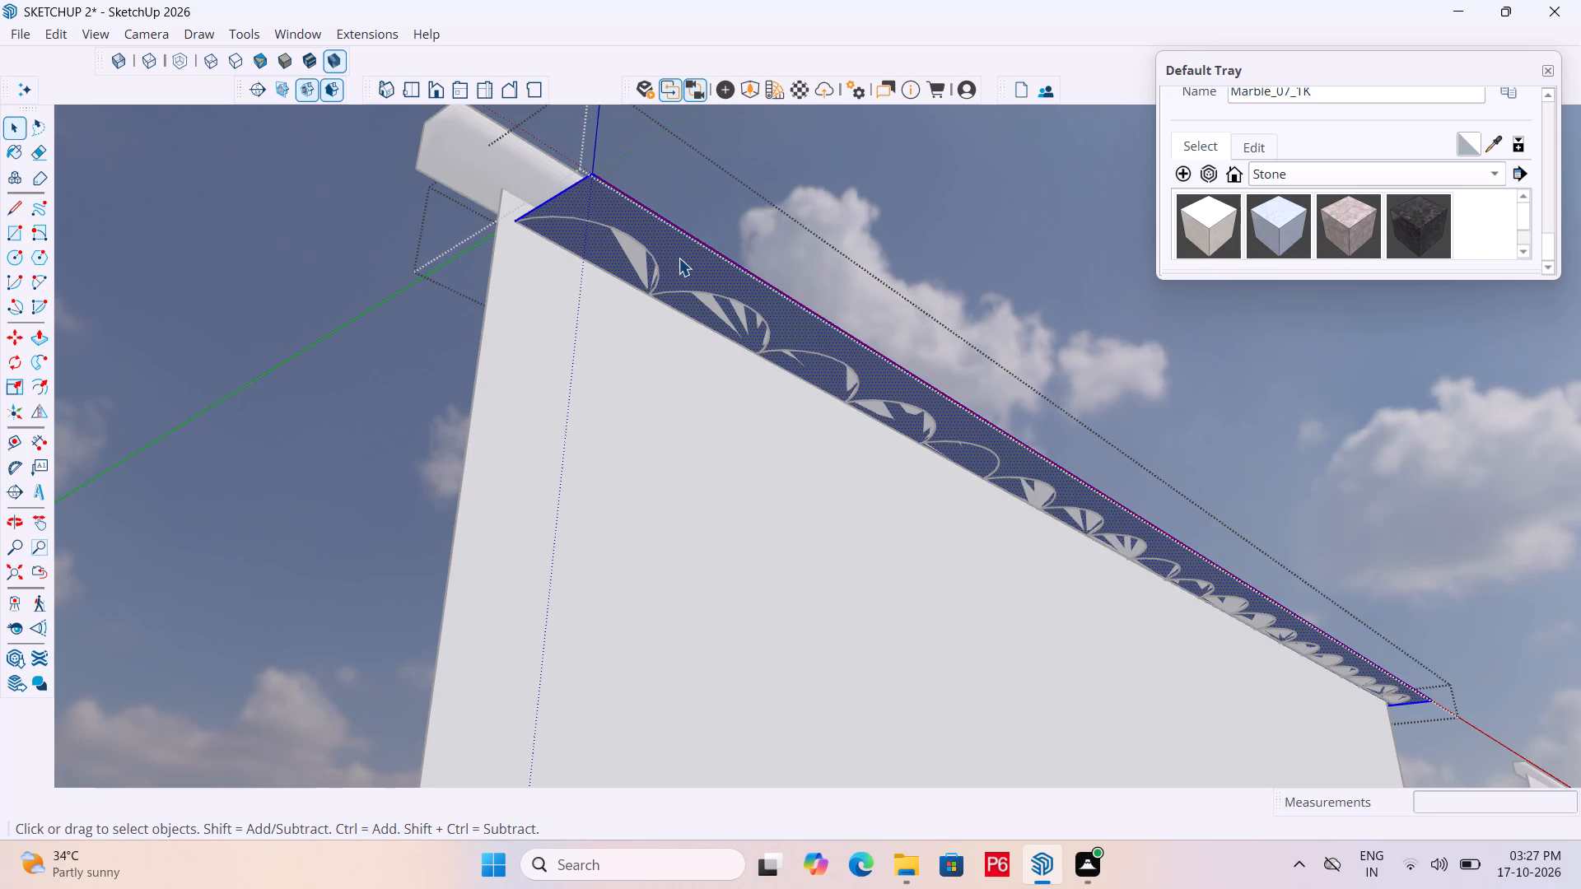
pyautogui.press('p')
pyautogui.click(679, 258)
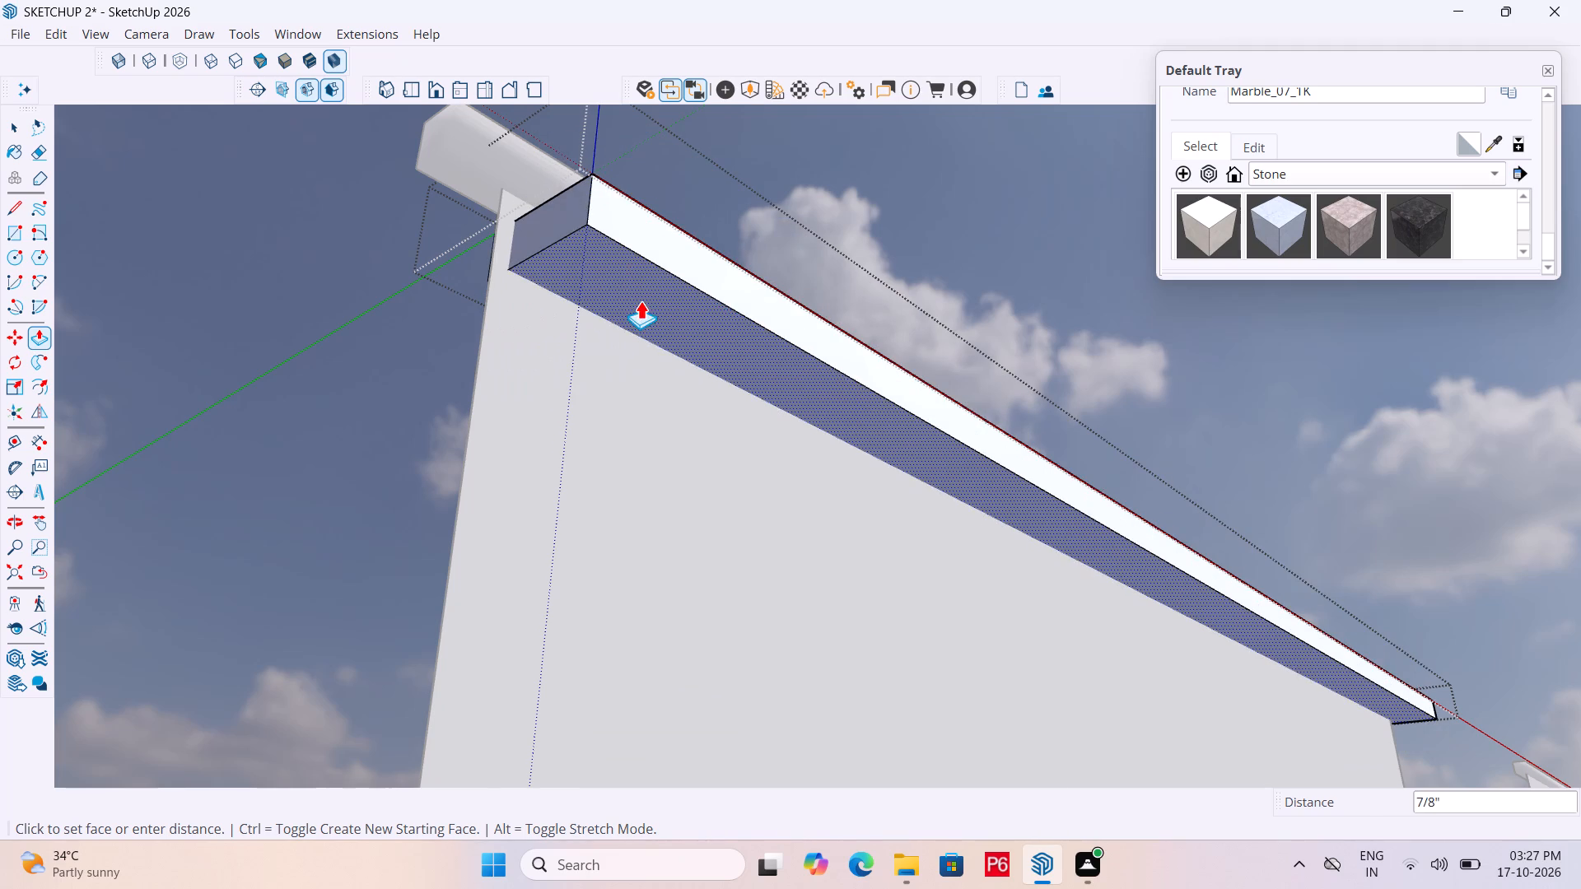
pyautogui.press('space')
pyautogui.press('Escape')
# Push/Pull the first scallop face at the strip's near end down to the floor, about 7' 8 11/16".
pyautogui.doubleClick(630, 266)
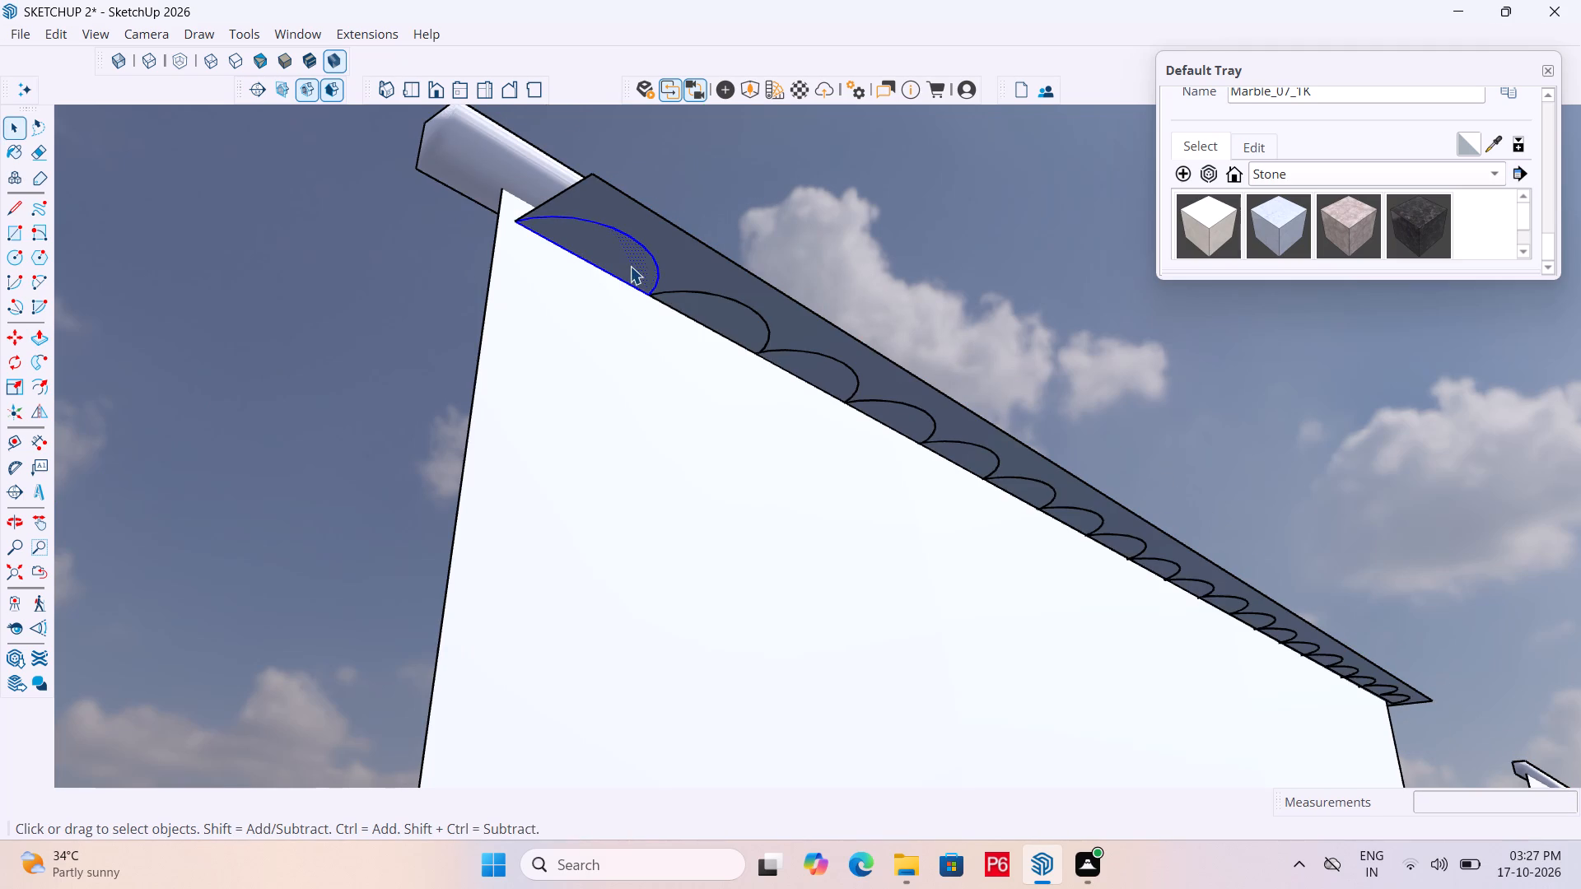
pyautogui.press('p')
pyautogui.click(629, 258)
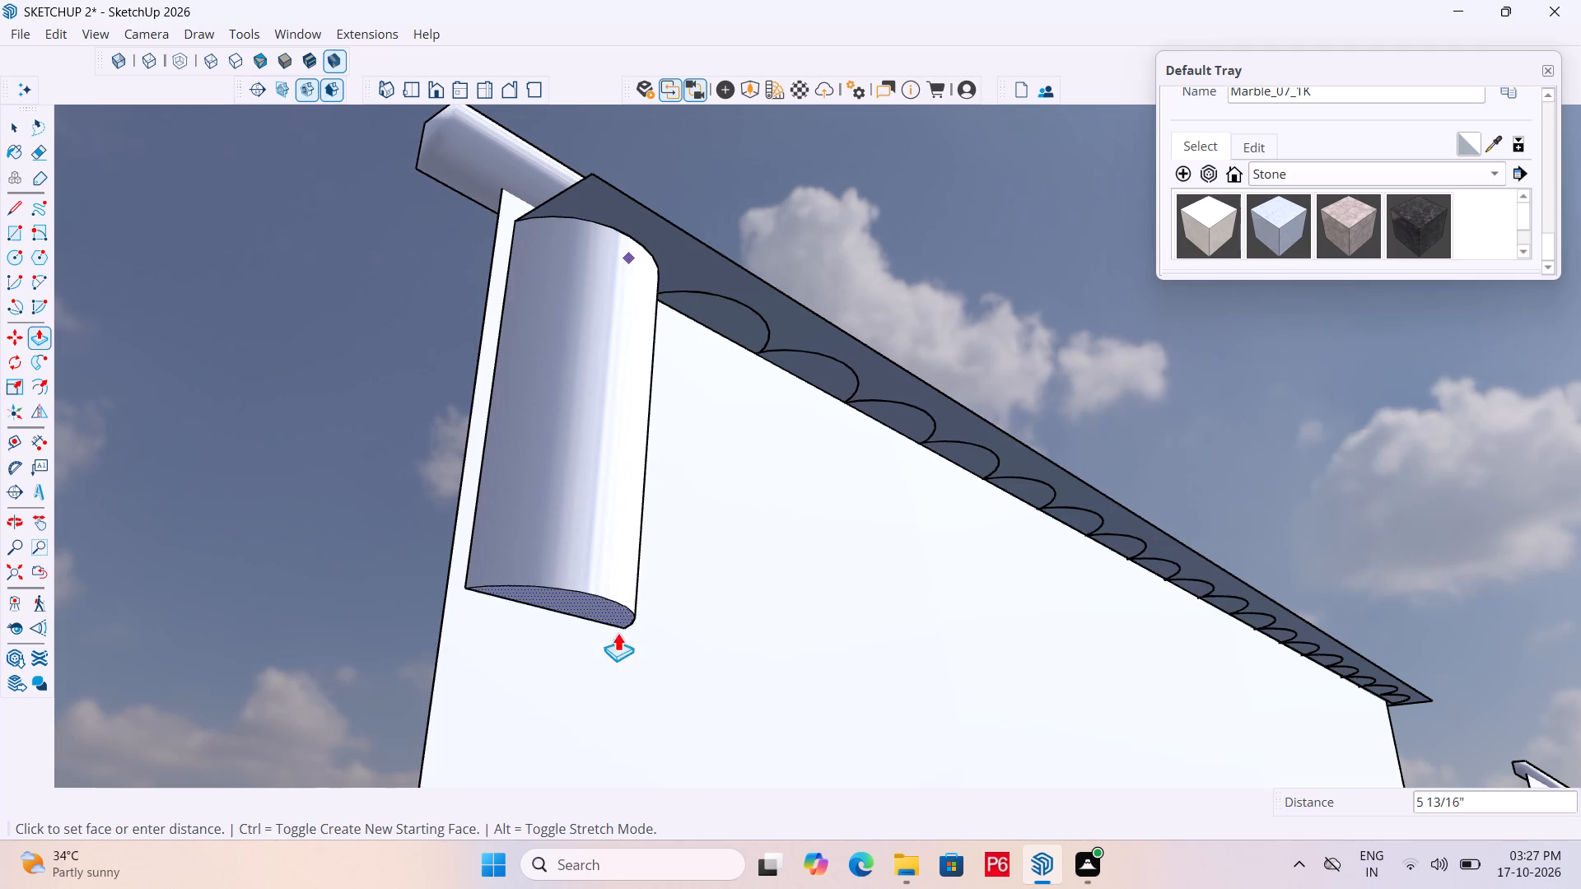
pyautogui.scroll(-6, 590, 607)
pyautogui.scroll(-6, 468, 454)
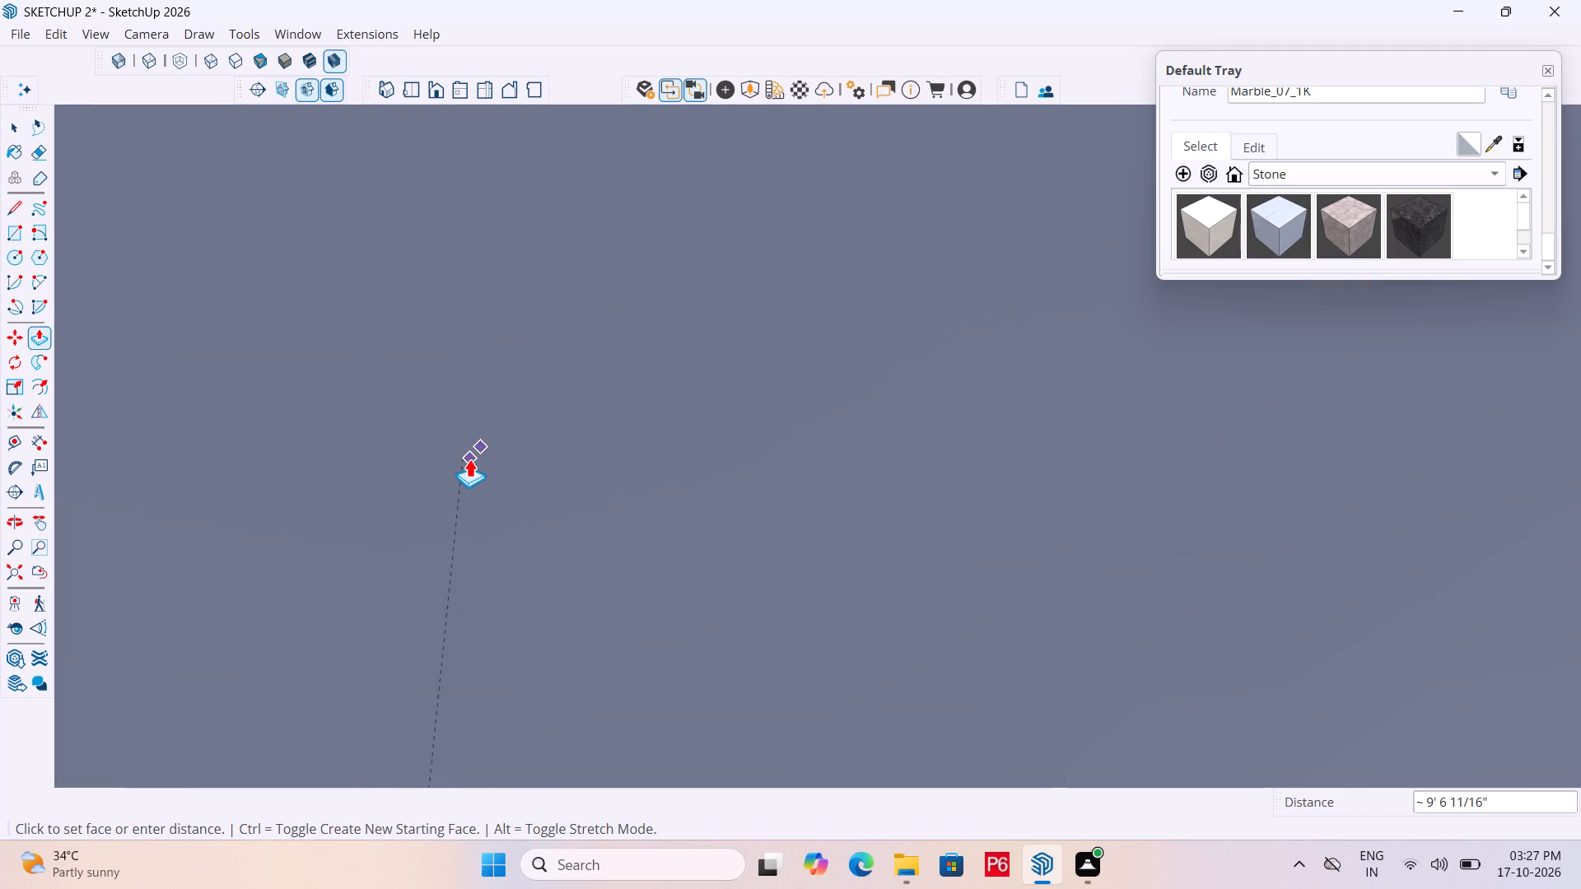
pyautogui.moveTo(538, 410); pyautogui.dragTo(543, 579, button='middle')
pyautogui.scroll(-2, 525, 580)
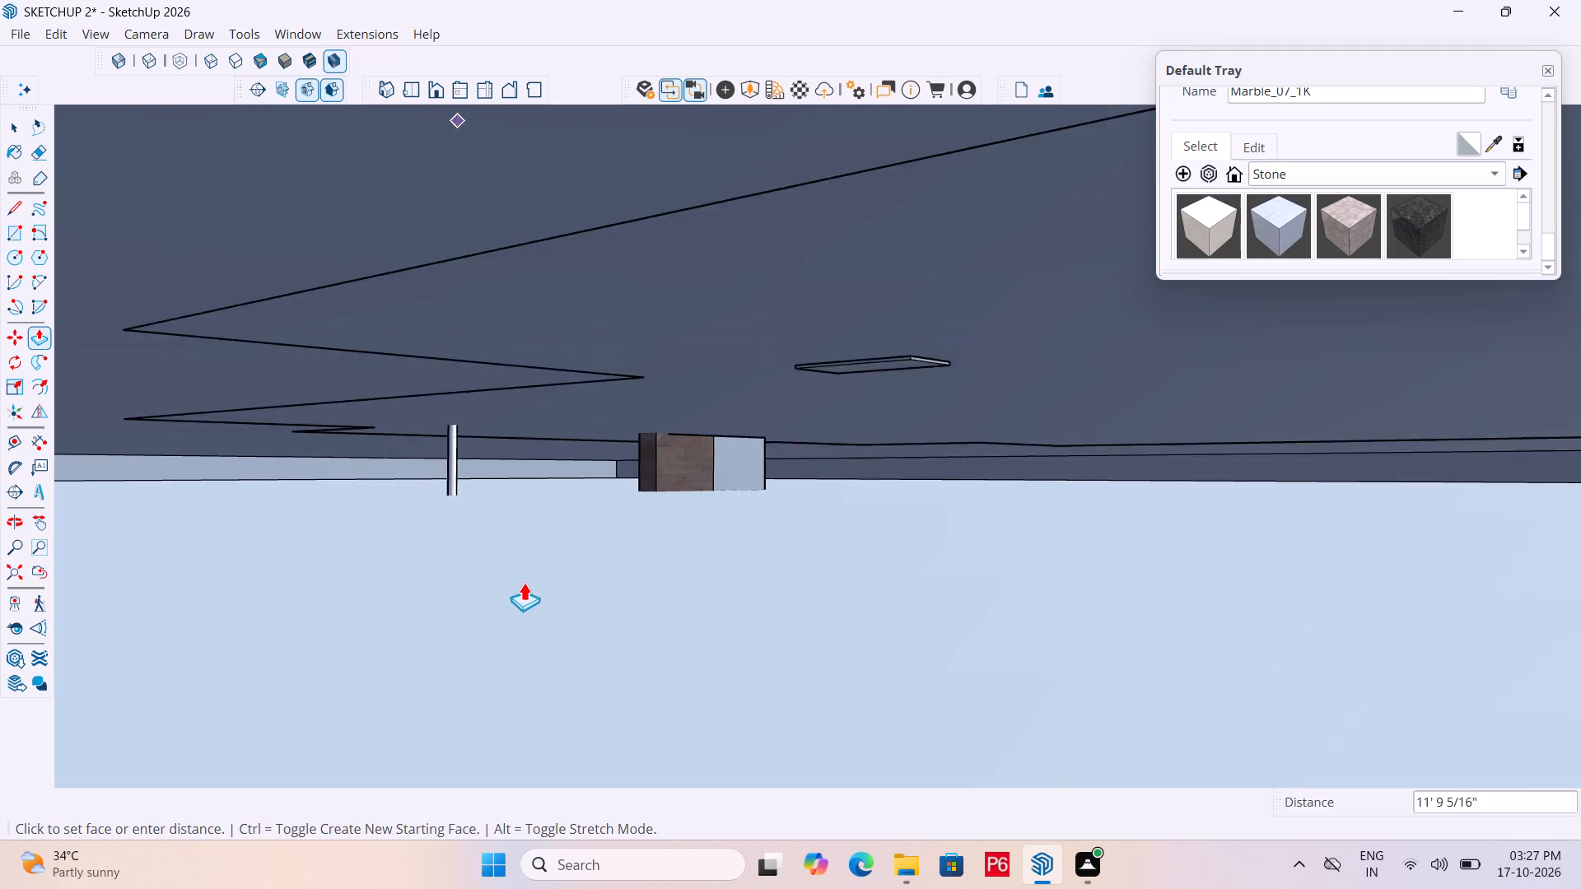
pyautogui.scroll(-2, 524, 582)
pyautogui.scroll(-4, 508, 497)
pyautogui.scroll(-5, 545, 421)
pyautogui.scroll(-6, 595, 353)
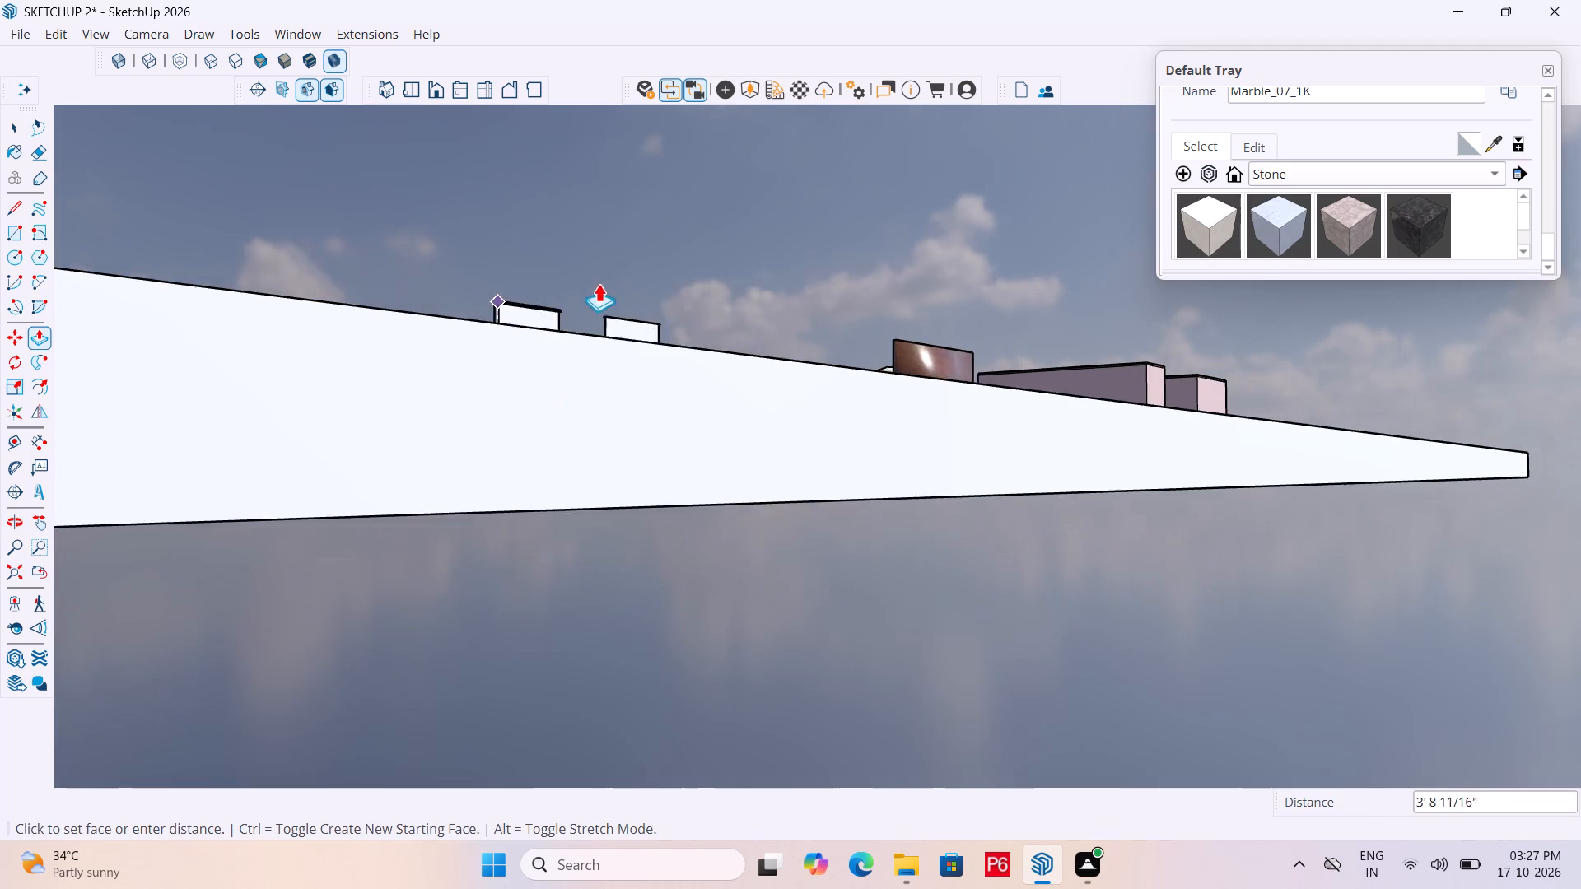
pyautogui.moveTo(601, 280); pyautogui.dragTo(547, 480, button='middle')
pyautogui.scroll(5, 626, 147)
pyautogui.scroll(5, 567, 110)
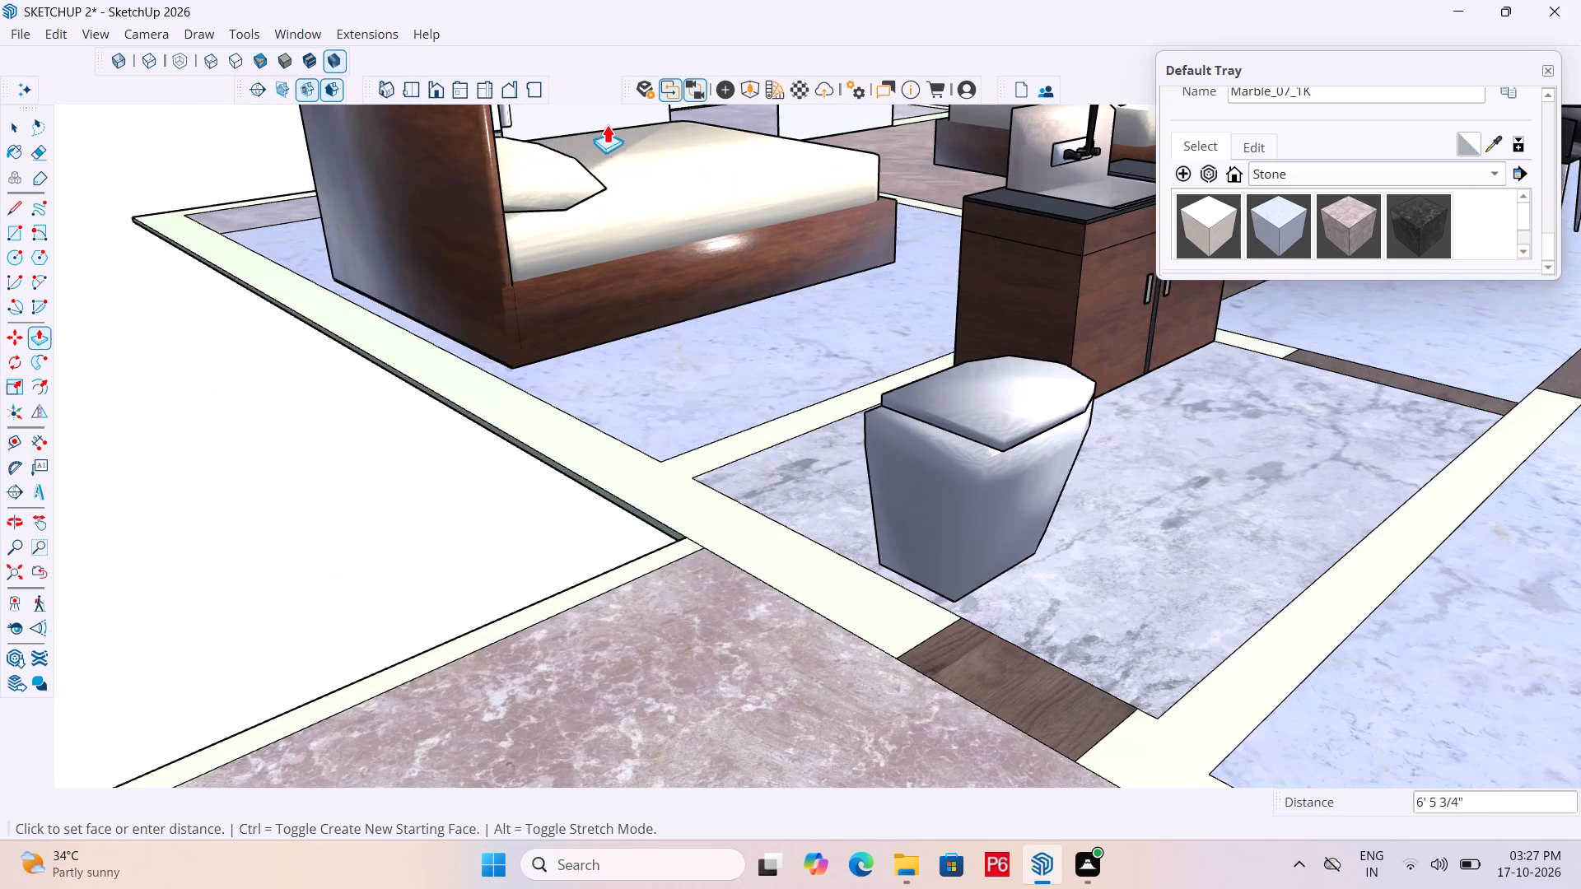
pyautogui.scroll(-4, 685, 322)
pyautogui.scroll(-11, 515, 253)
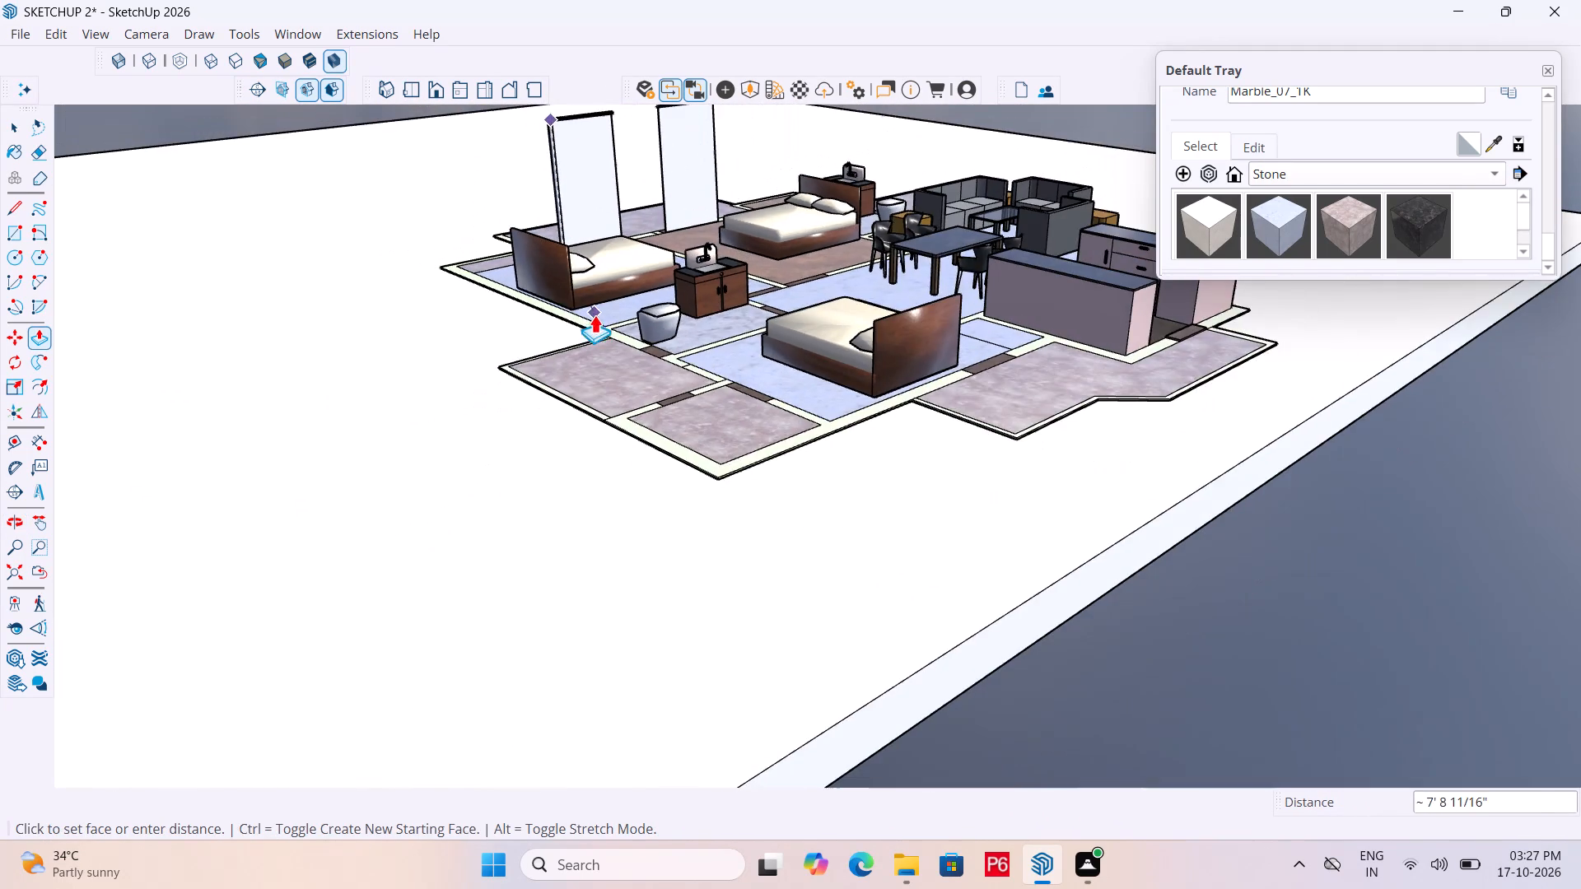
pyautogui.moveTo(557, 130); pyautogui.dragTo(641, 106, button='middle')
pyautogui.scroll(5, 439, 141)
pyautogui.scroll(5, 683, 471)
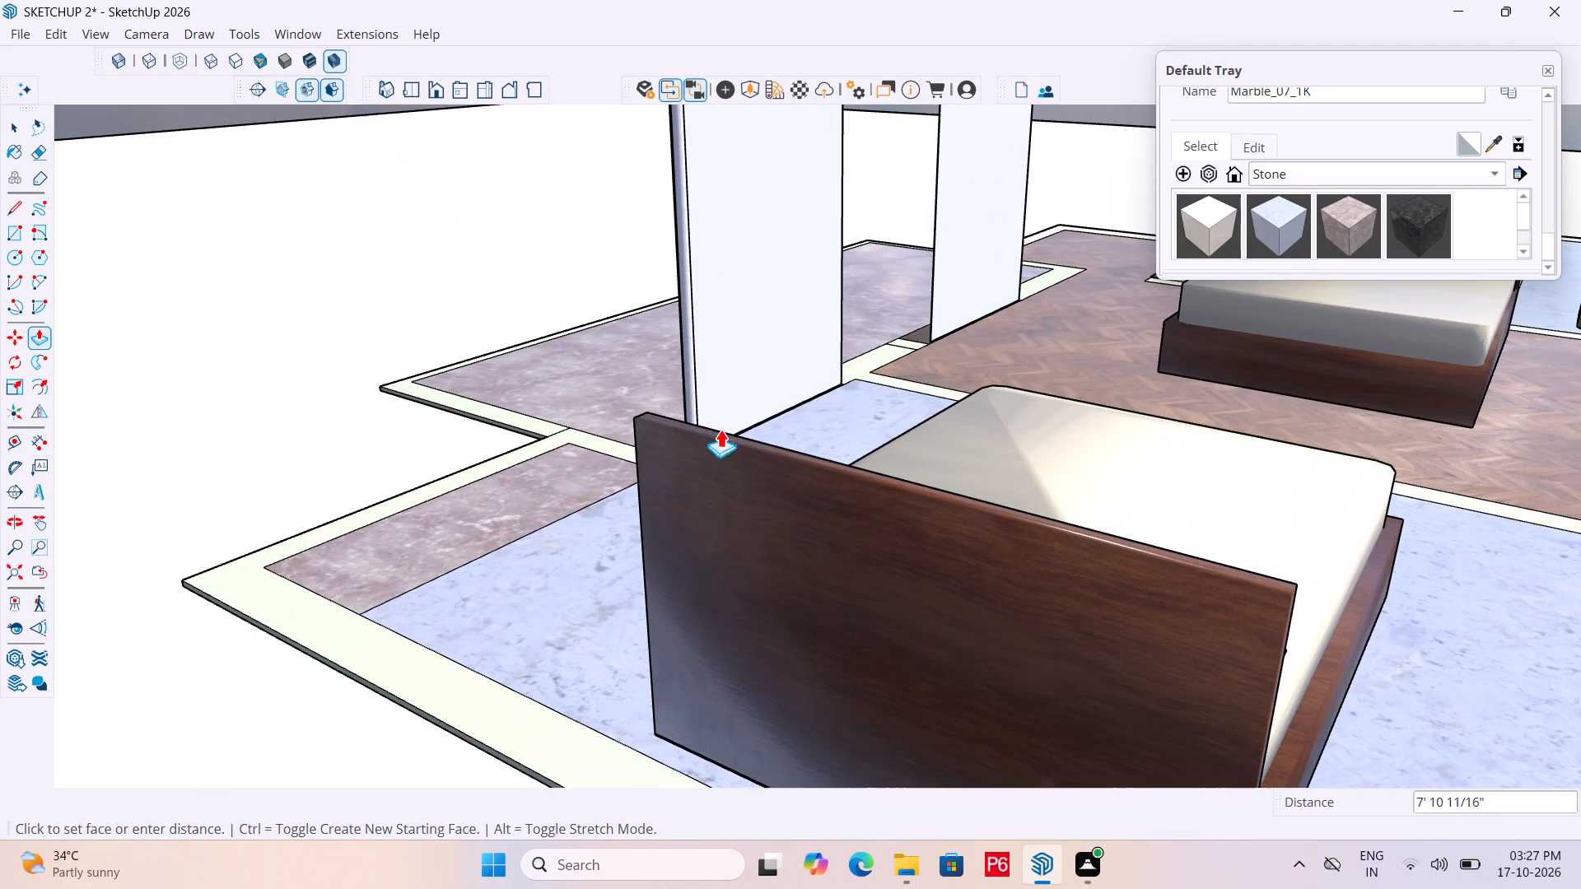
pyautogui.click(810, 412)
# Save the model.
pyautogui.scroll(-5, 623, 427)
pyautogui.keyDown('ctrl'); pyautogui.moveTo(638, 419); pyautogui.dragTo(557, 383, button='middle'); pyautogui.keyUp('ctrl')
pyautogui.hotkey('ctrl', 's')
# Push/Pull the second scallop face down to the floor beside the first column, about 7' 8 11/16".
pyautogui.scroll(-3, 497, 384)
pyautogui.moveTo(597, 275); pyautogui.dragTo(606, 181, button='middle')
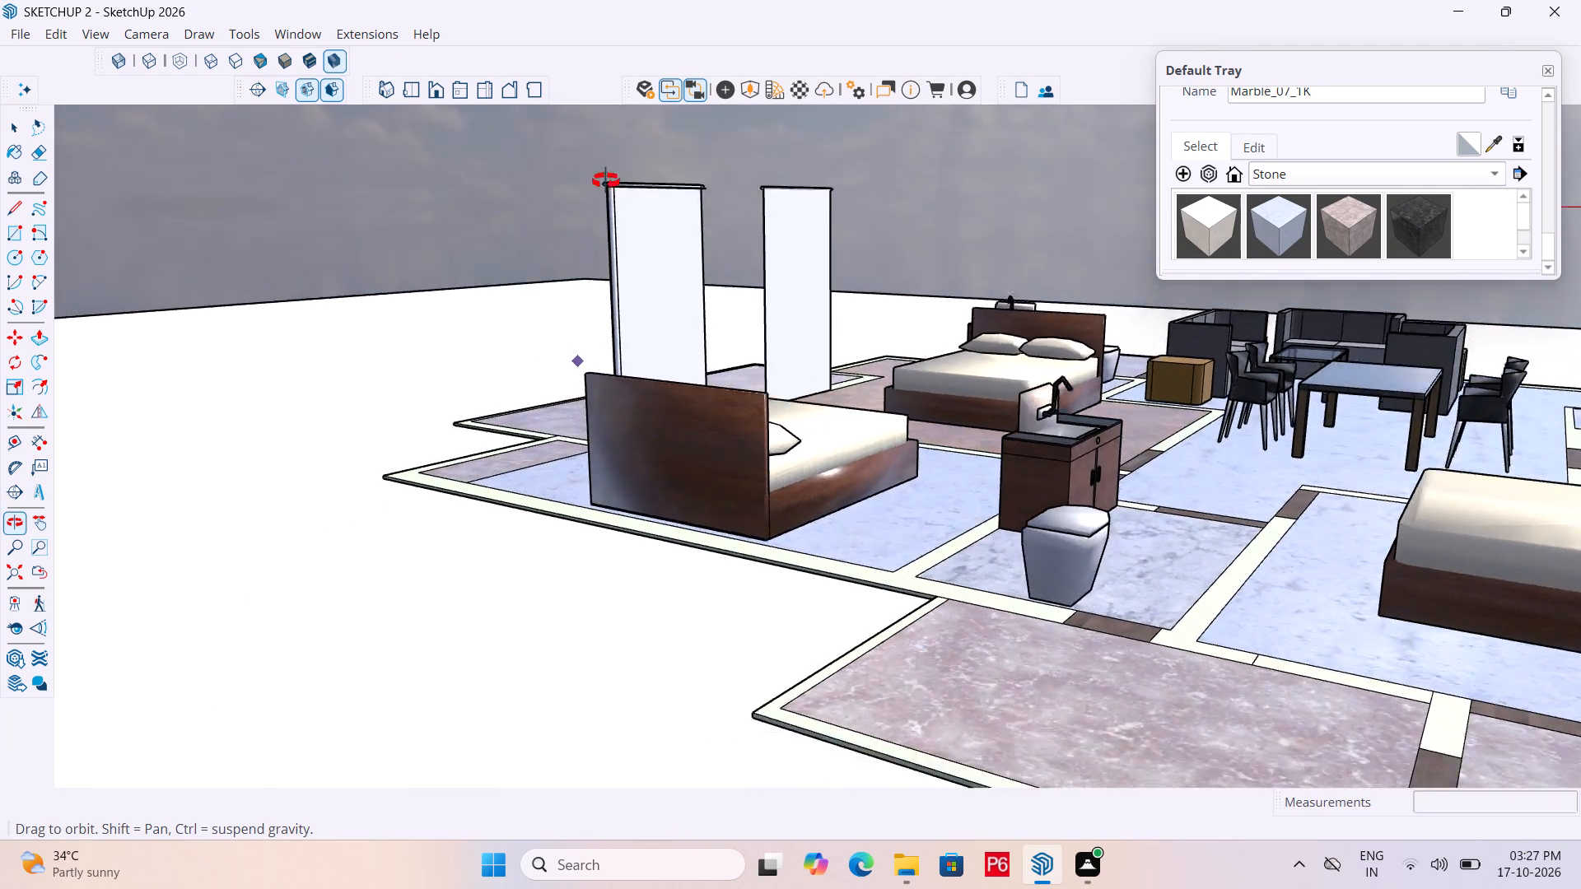
pyautogui.moveTo(606, 181); pyautogui.dragTo(611, 151, button='middle')
pyautogui.scroll(15, 642, 193)
pyautogui.moveTo(617, 161); pyautogui.dragTo(585, 21, button='middle')
pyautogui.scroll(1, 616, 160)
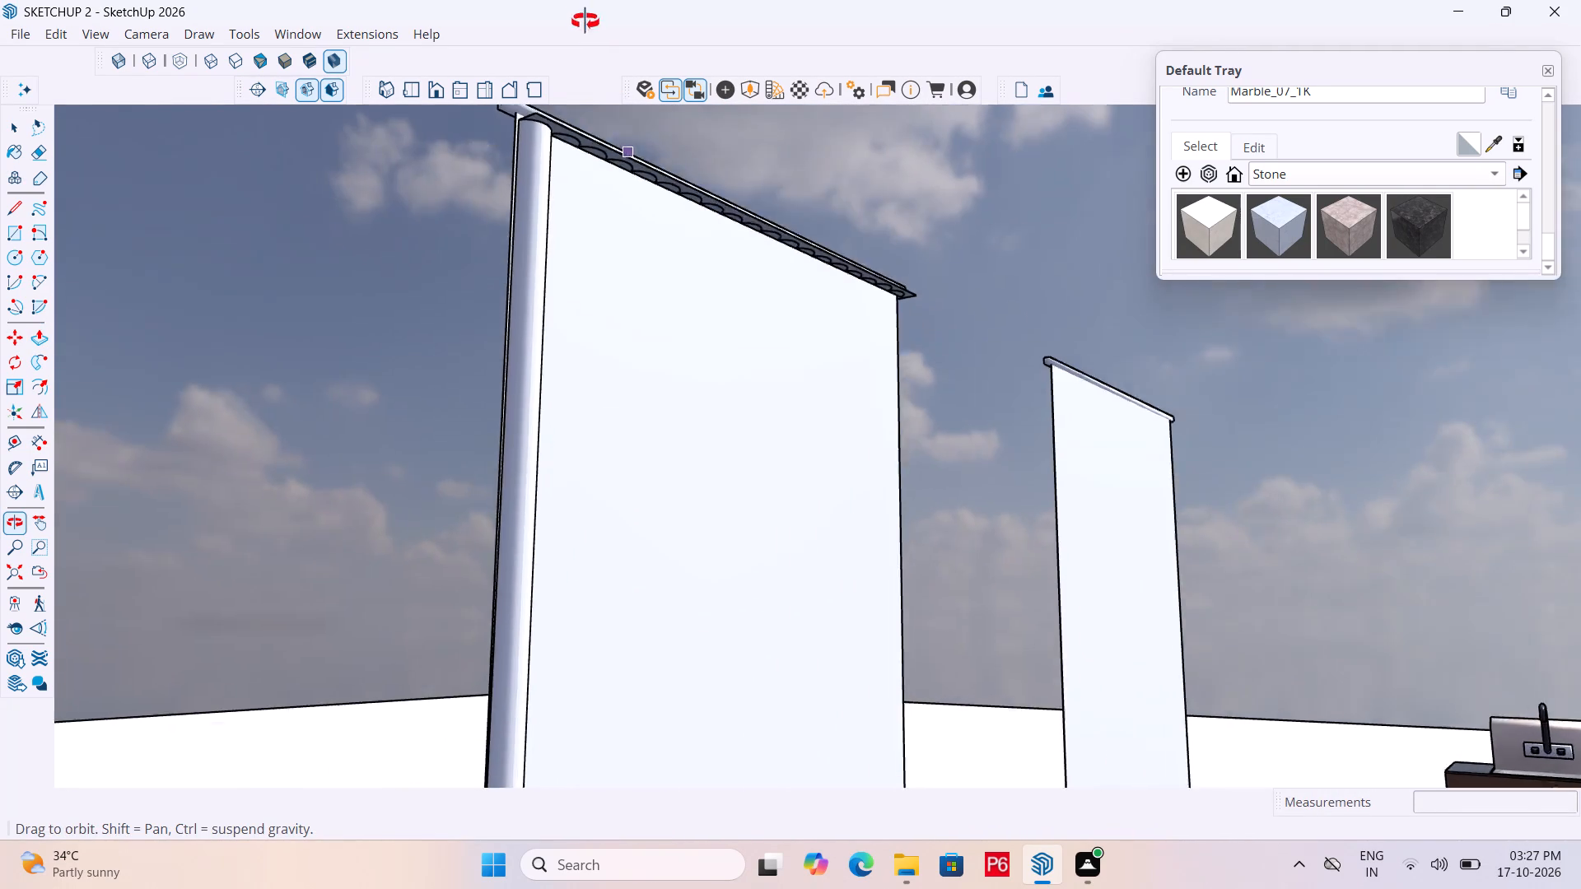
pyautogui.moveTo(585, 21); pyautogui.dragTo(582, 18, button='middle')
pyautogui.scroll(15, 581, 144)
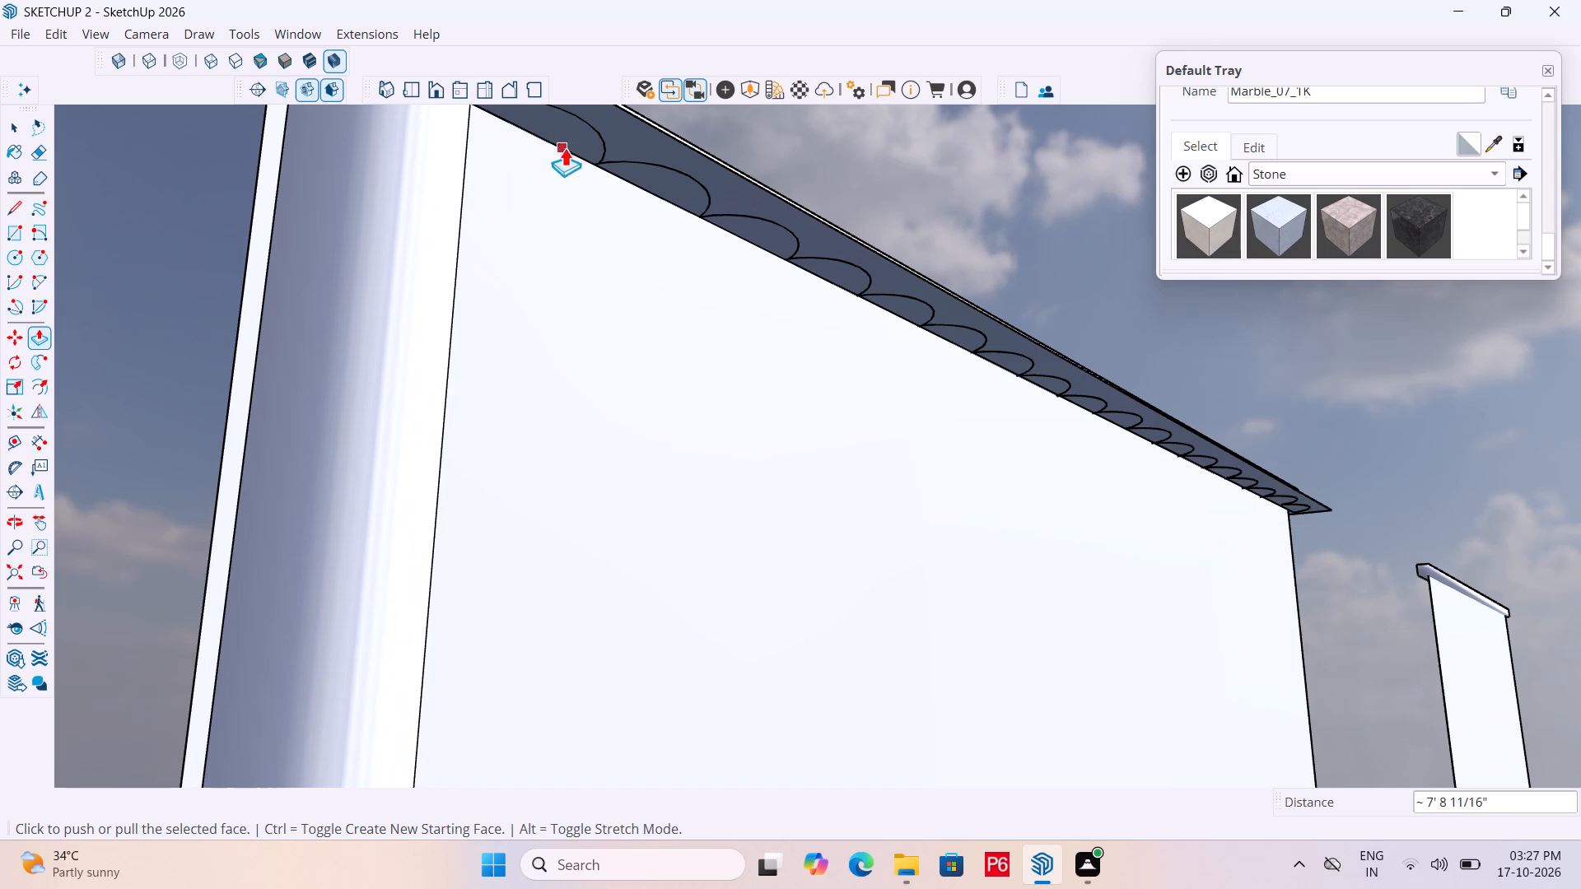
pyautogui.press('space')
pyautogui.click(570, 137)
pyautogui.doubleClick(570, 136)
pyautogui.click(570, 136)
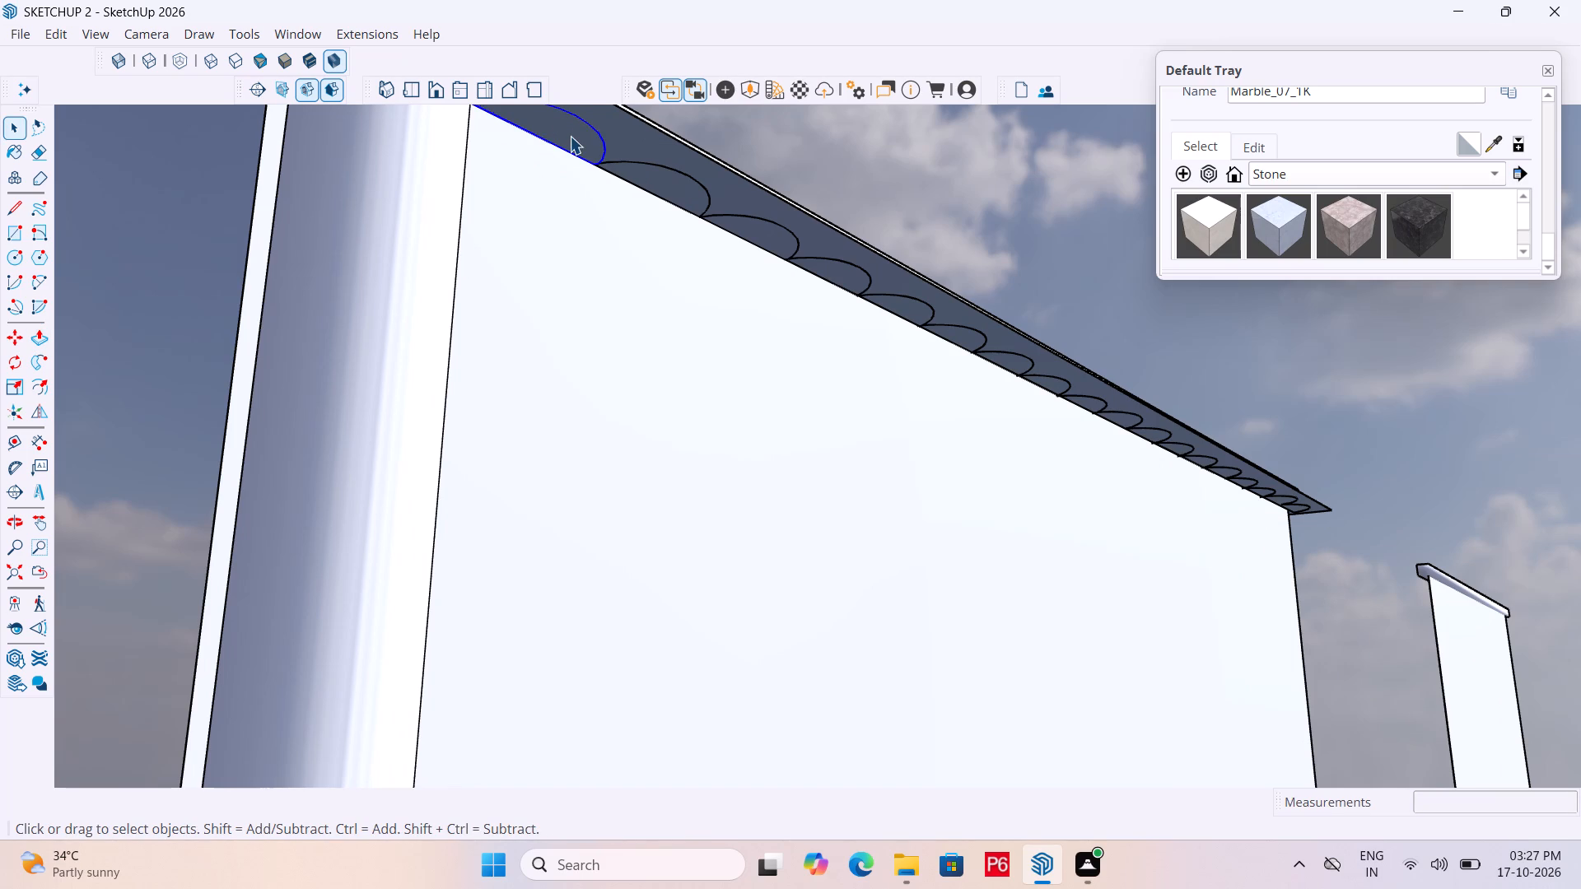
pyautogui.doubleClick(569, 130)
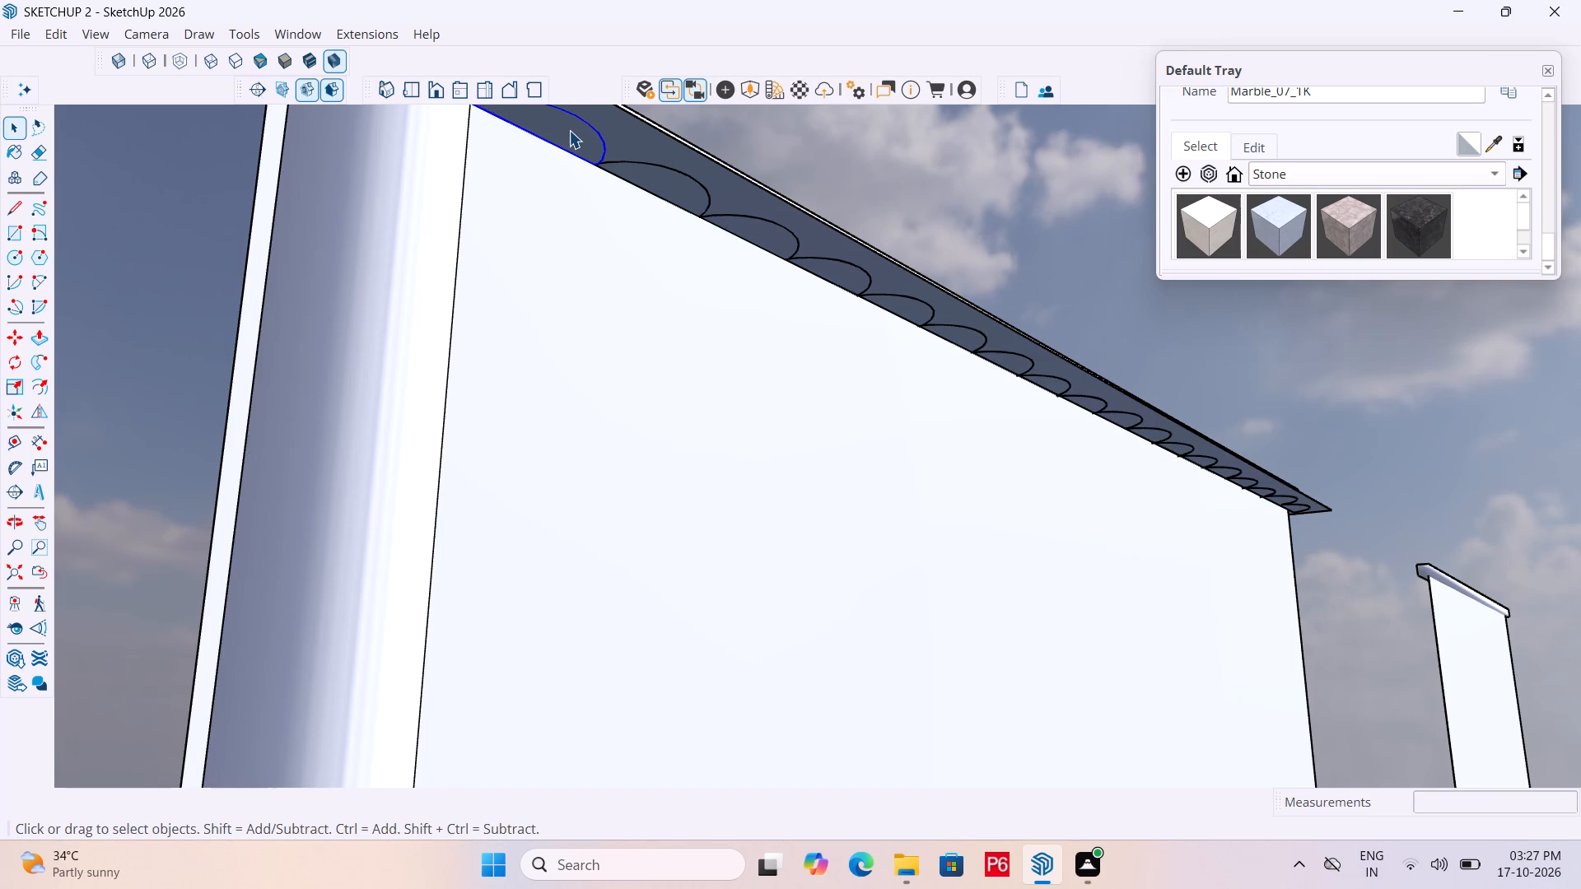
pyautogui.press('p')
pyautogui.click(569, 130)
pyautogui.press('p')
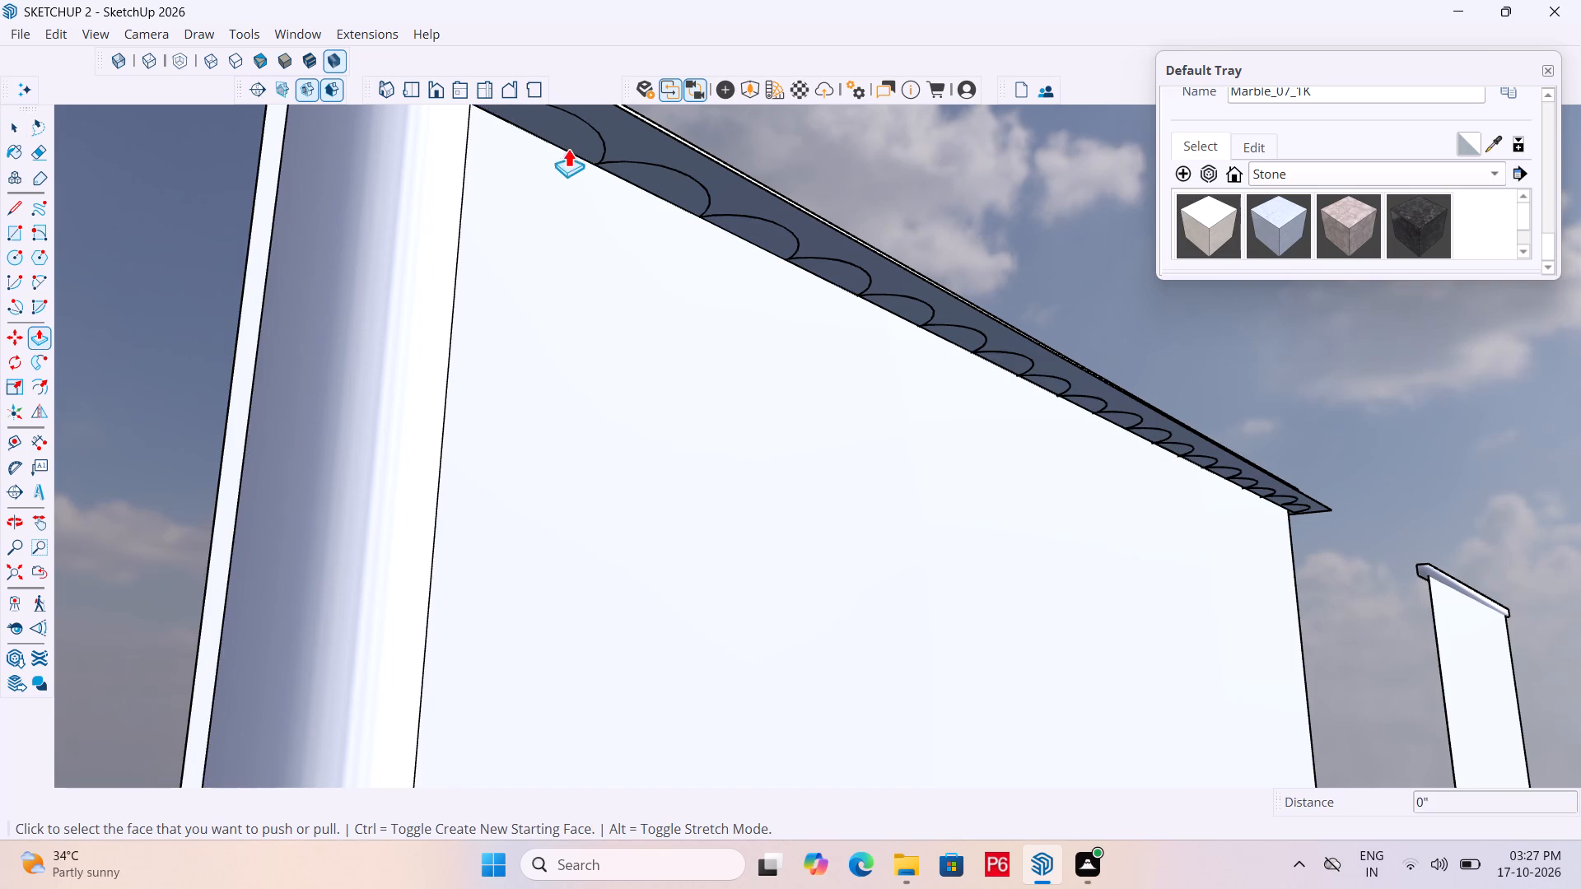
pyautogui.click(571, 132)
pyautogui.scroll(-8, 569, 418)
pyautogui.scroll(-7, 483, 409)
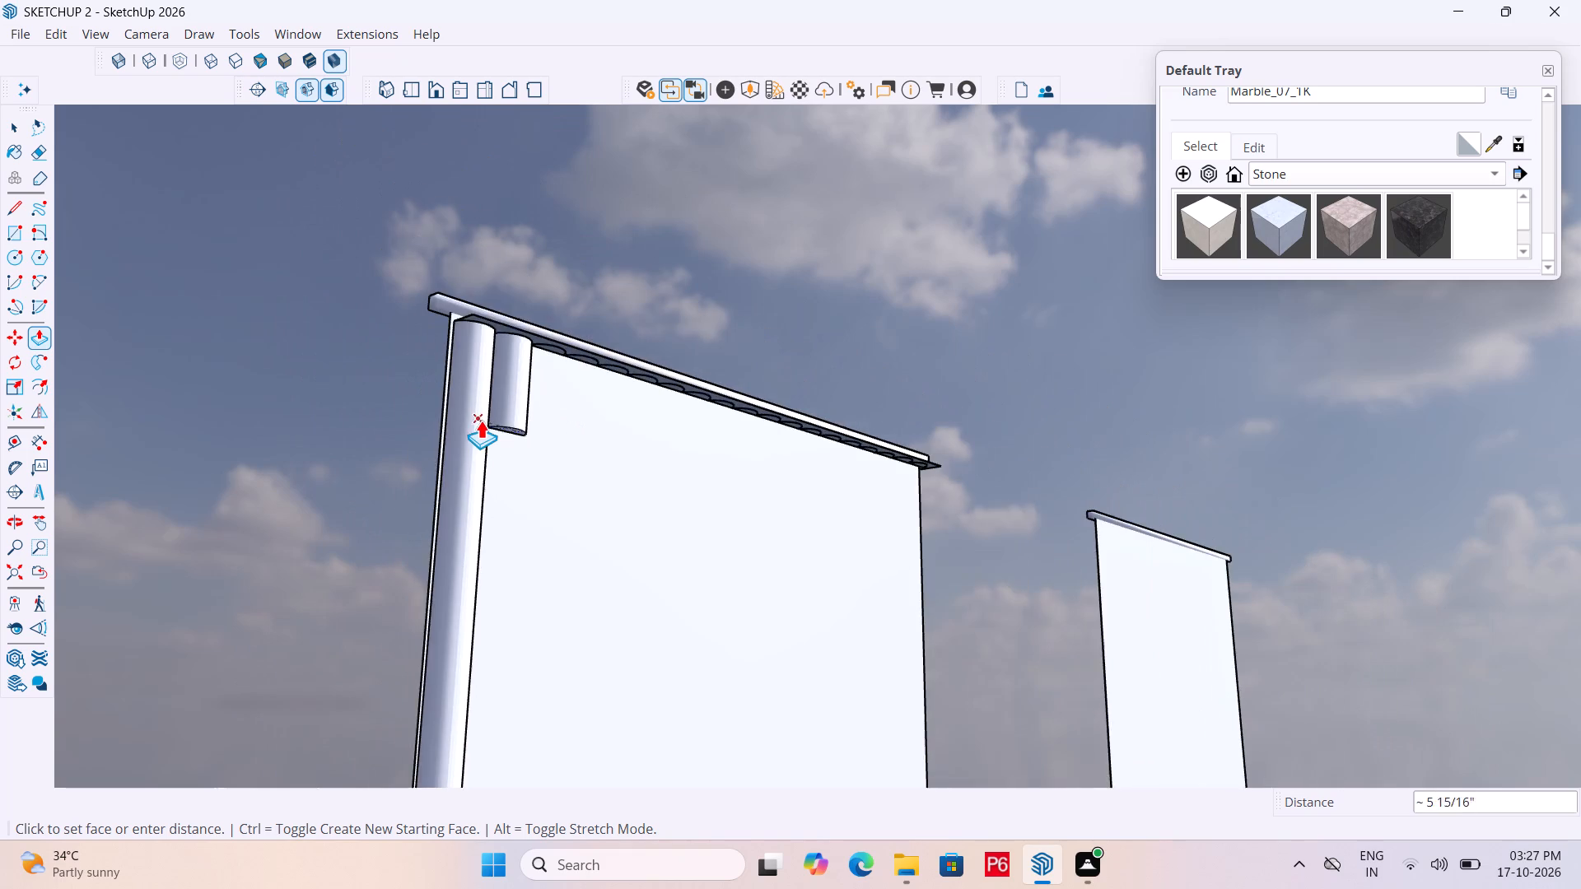
pyautogui.scroll(-8, 479, 419)
pyautogui.moveTo(483, 433); pyautogui.dragTo(449, 717, button='middle')
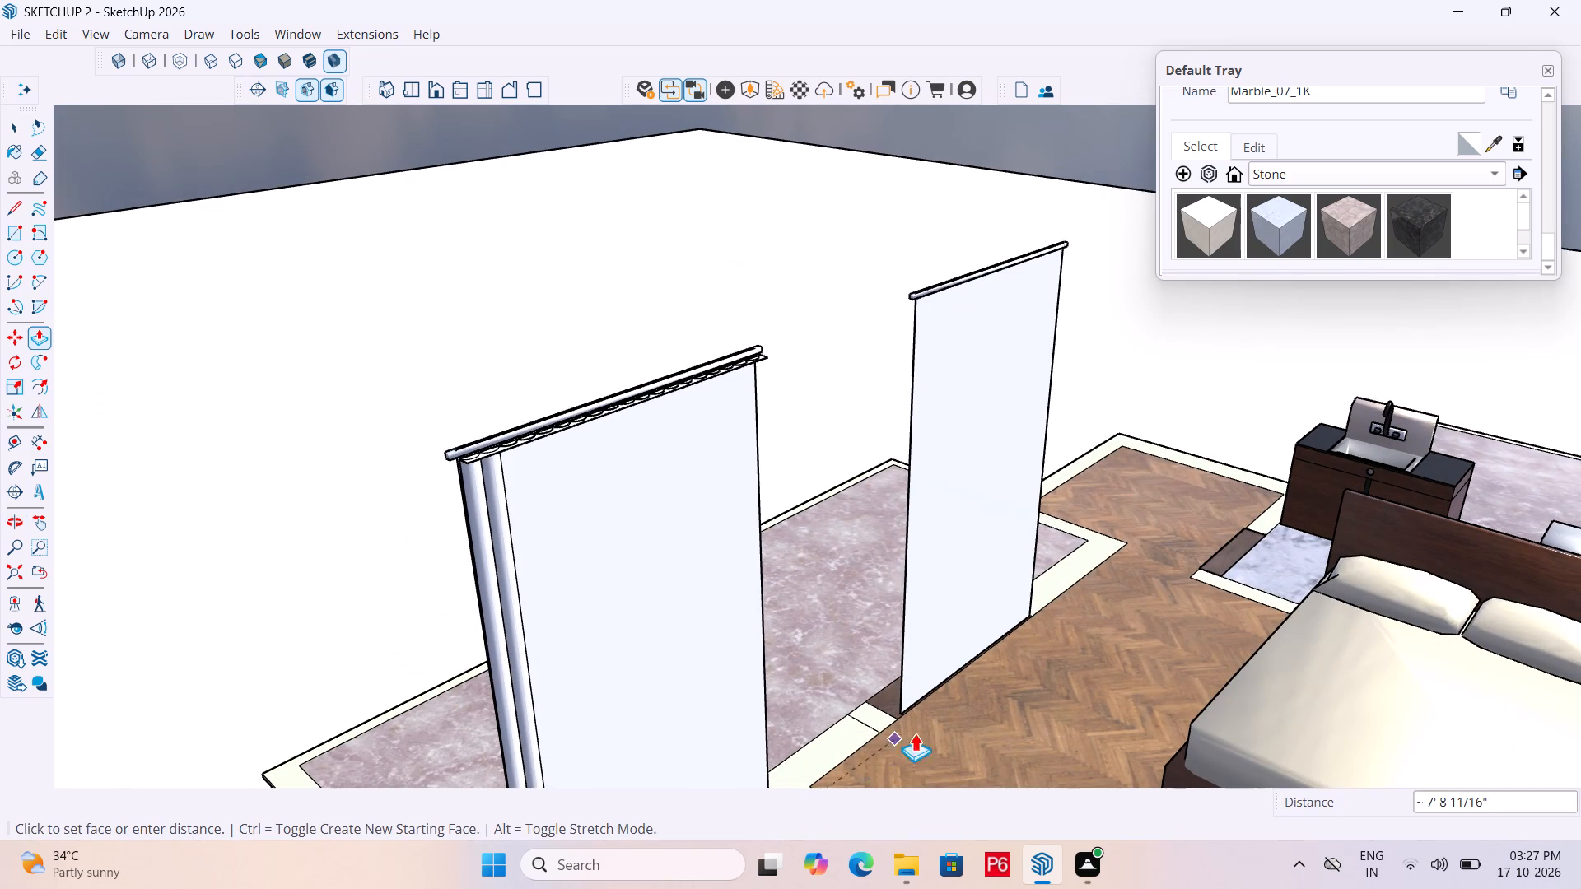
pyautogui.click(957, 732)
# Push/Pull the third to sixth scallop faces down by the same distance, about 7' 8 11/16" each.
pyautogui.moveTo(573, 531); pyautogui.dragTo(559, 207, button='middle')
pyautogui.scroll(6, 532, 323)
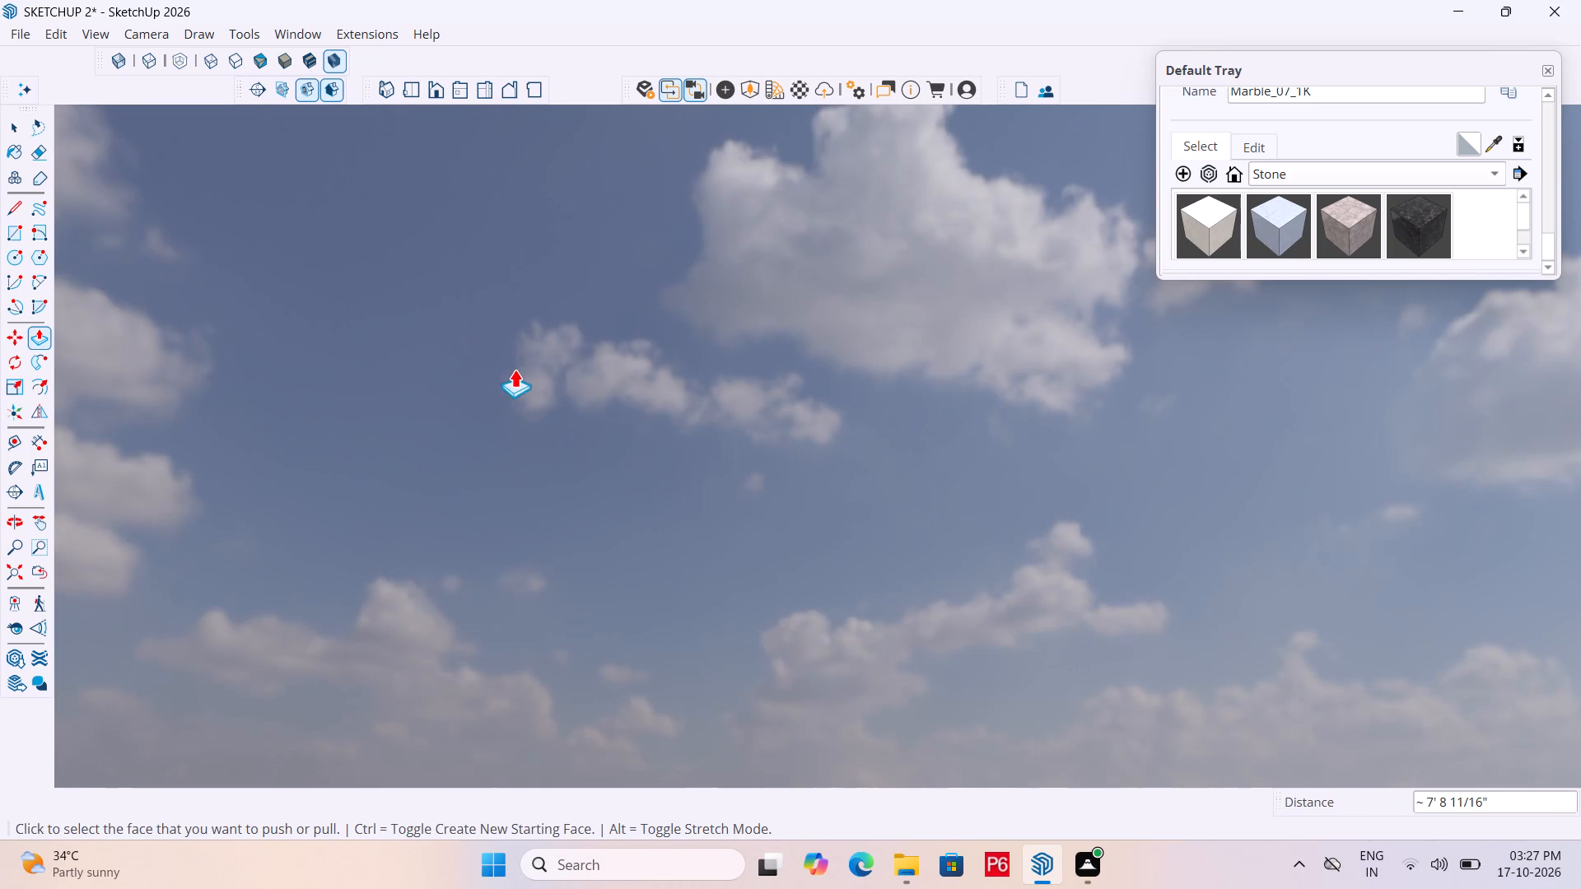
pyautogui.scroll(-7, 520, 374)
pyautogui.scroll(16, 521, 463)
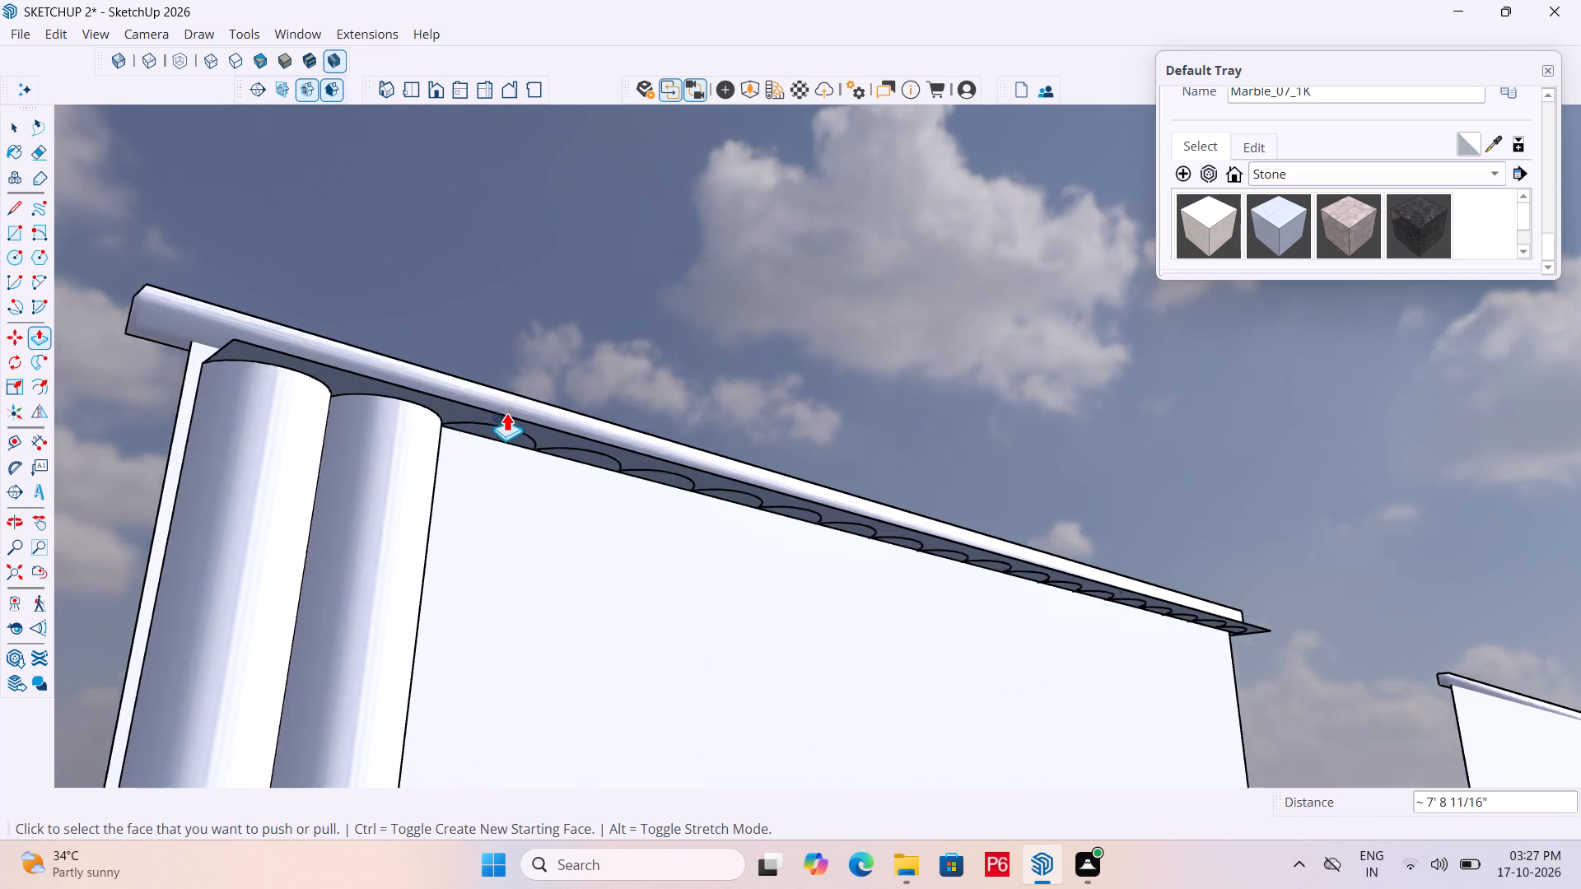
pyautogui.scroll(10, 506, 412)
pyautogui.press('space')
pyautogui.click(537, 440)
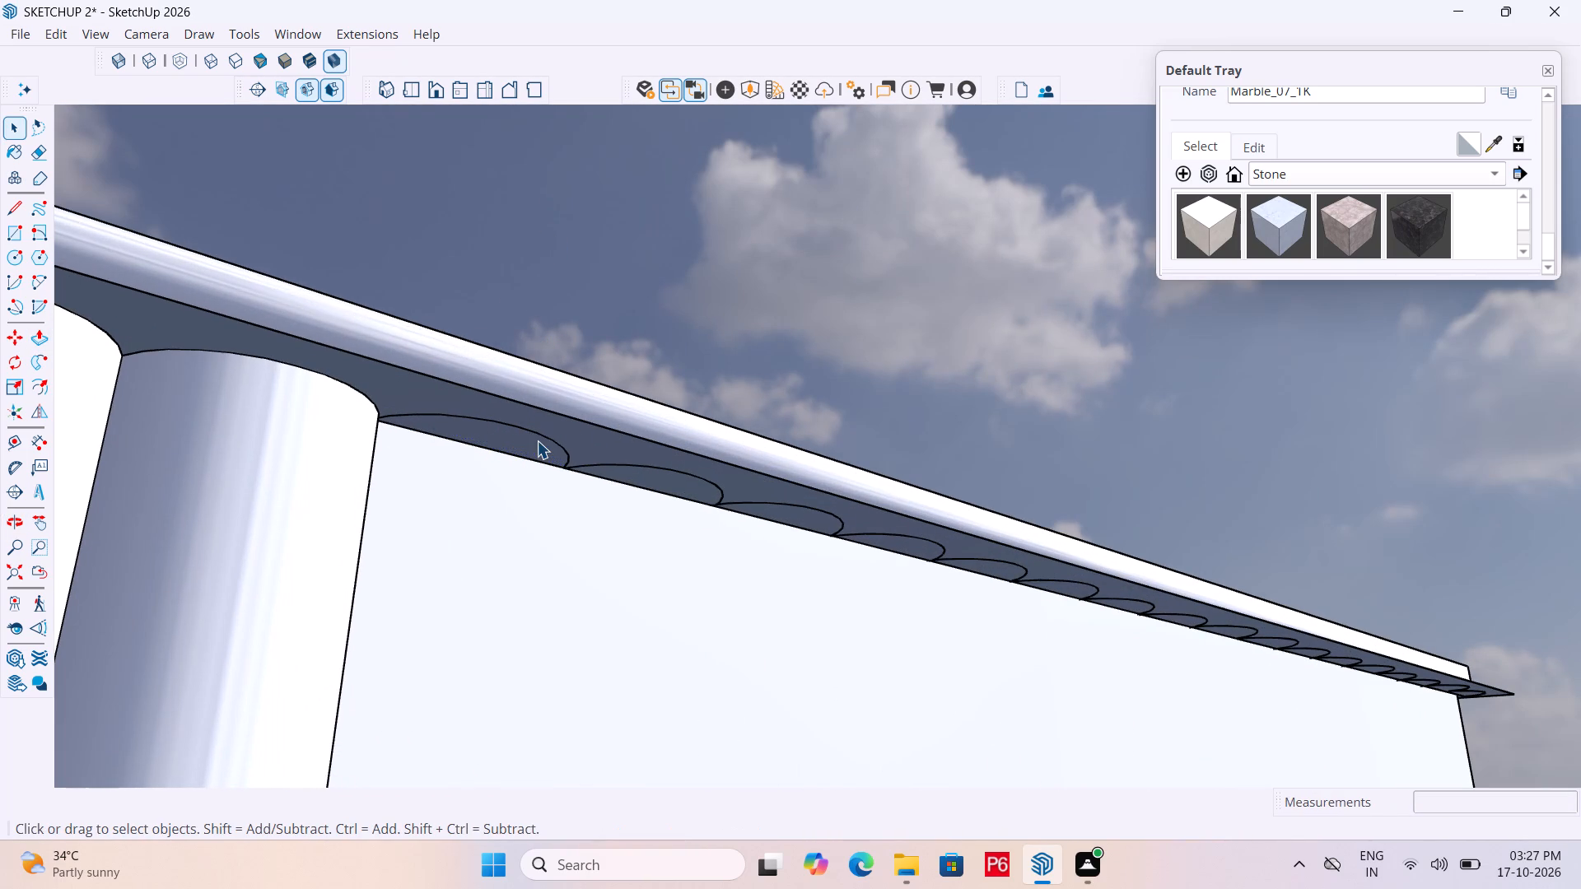
pyautogui.press('p')
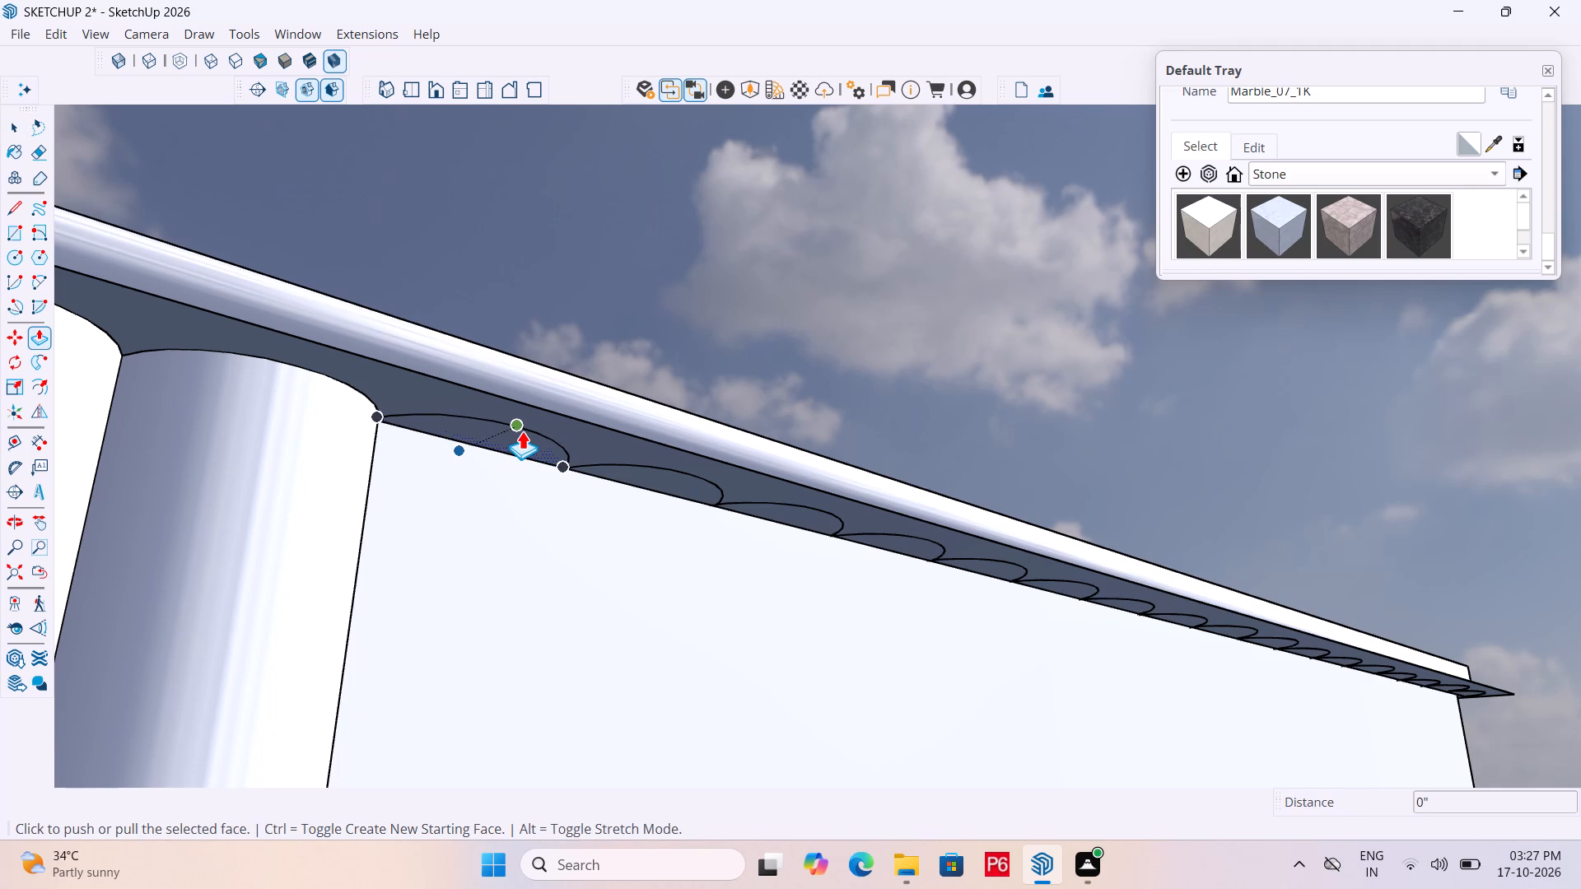
pyautogui.scroll(5, 497, 435)
pyautogui.doubleClick(508, 435)
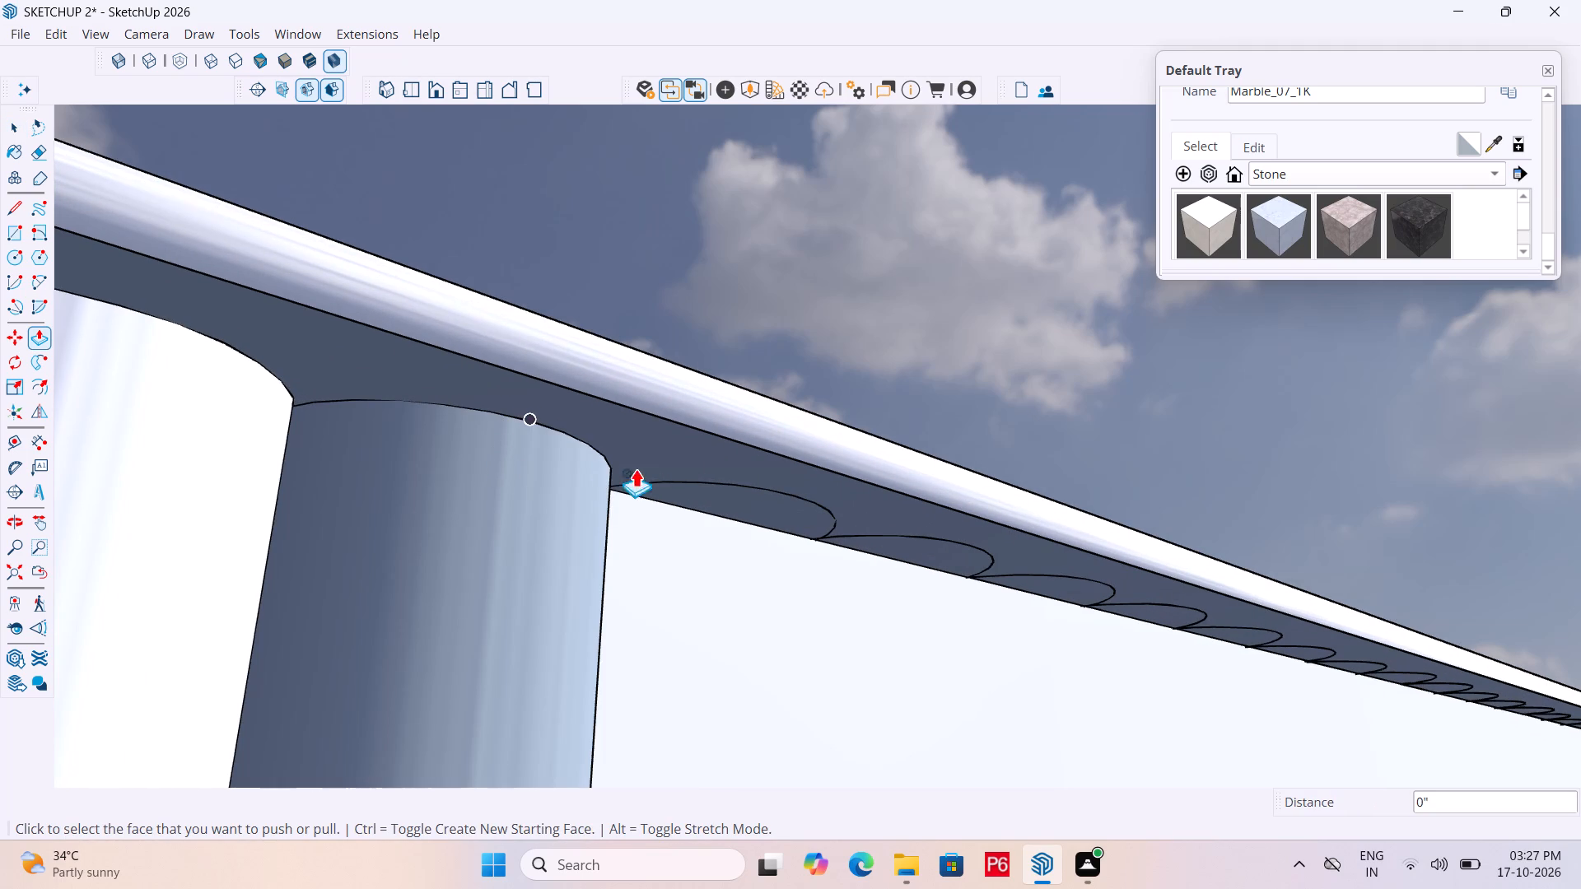
pyautogui.doubleClick(758, 496)
pyautogui.scroll(-6, 390, 403)
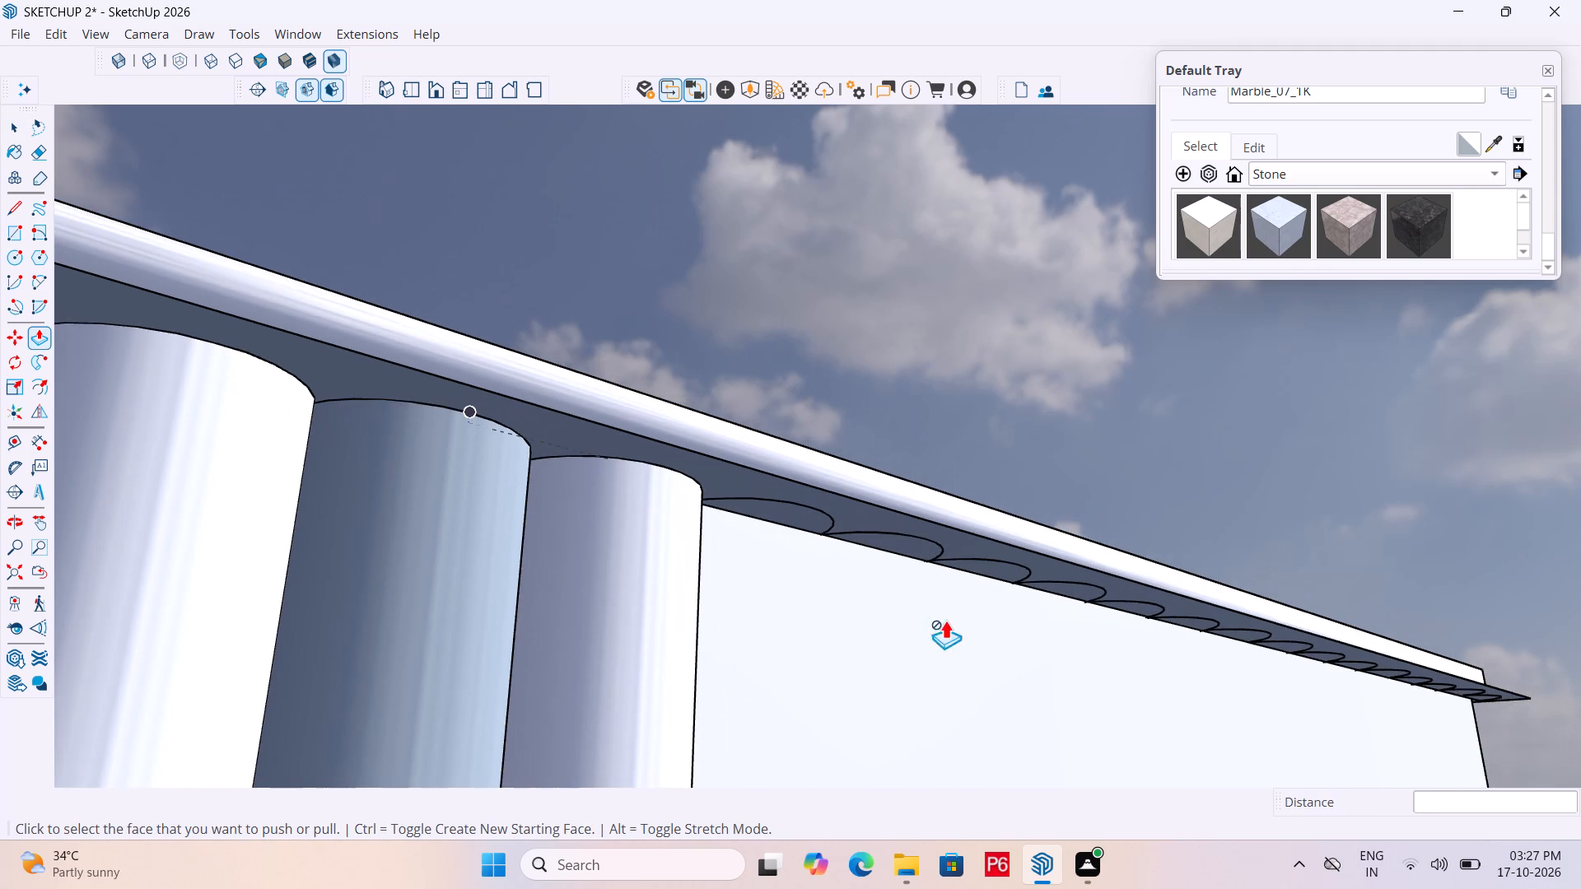
pyautogui.scroll(5, 916, 584)
pyautogui.doubleClick(669, 450)
pyautogui.doubleClick(838, 491)
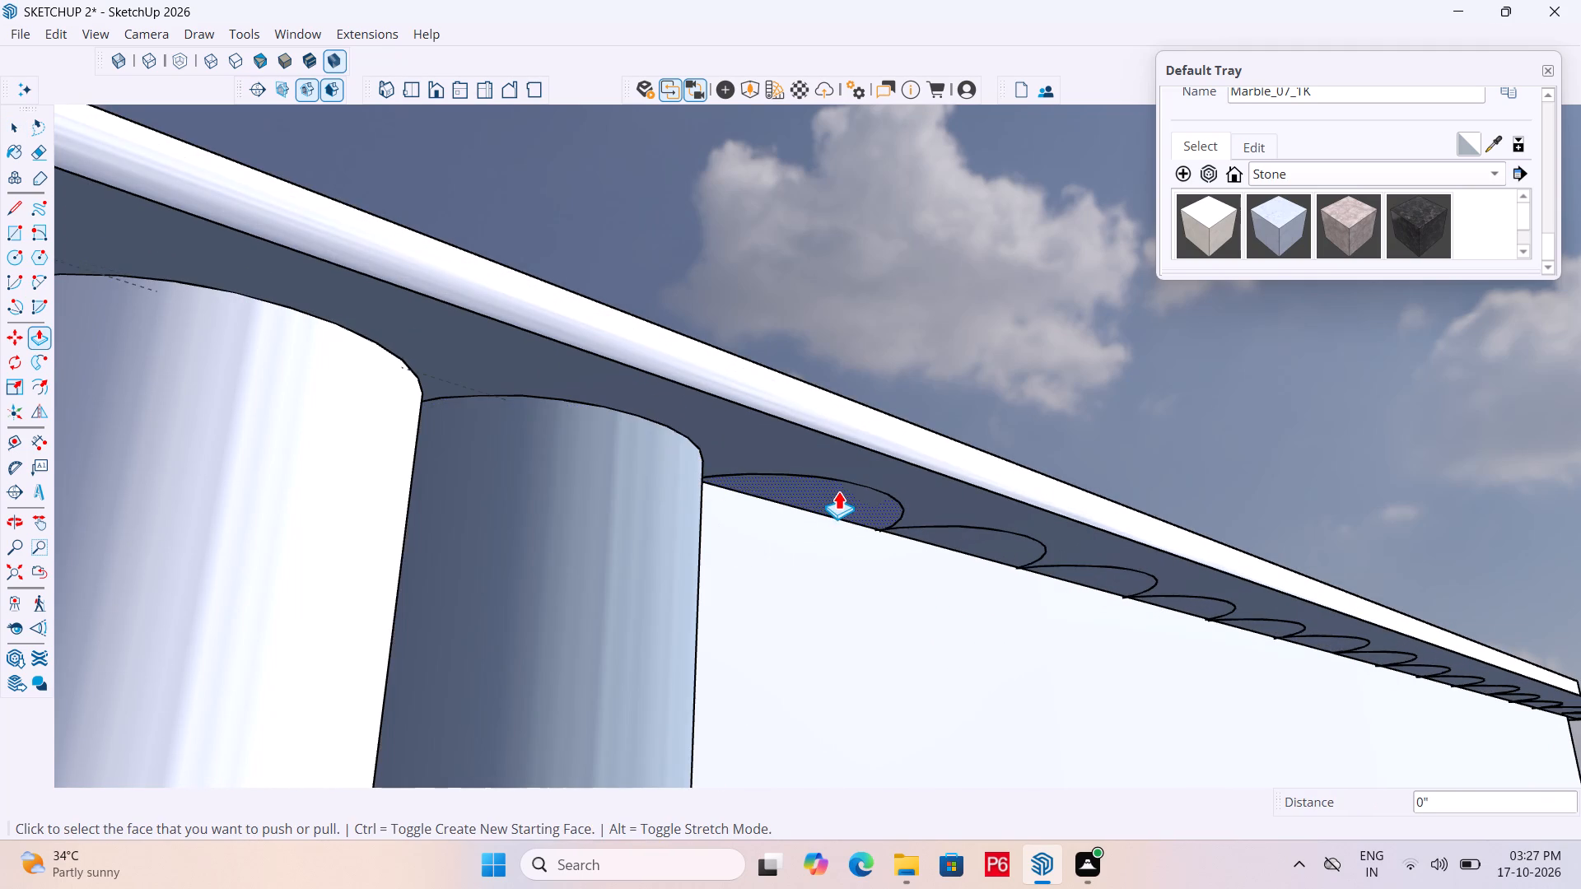
# Repeat the same Push/Pull distance on the seventh to twelfth scallop faces along the strip.
pyautogui.scroll(-7, 374, 389)
pyautogui.scroll(7, 778, 522)
pyautogui.doubleClick(808, 468)
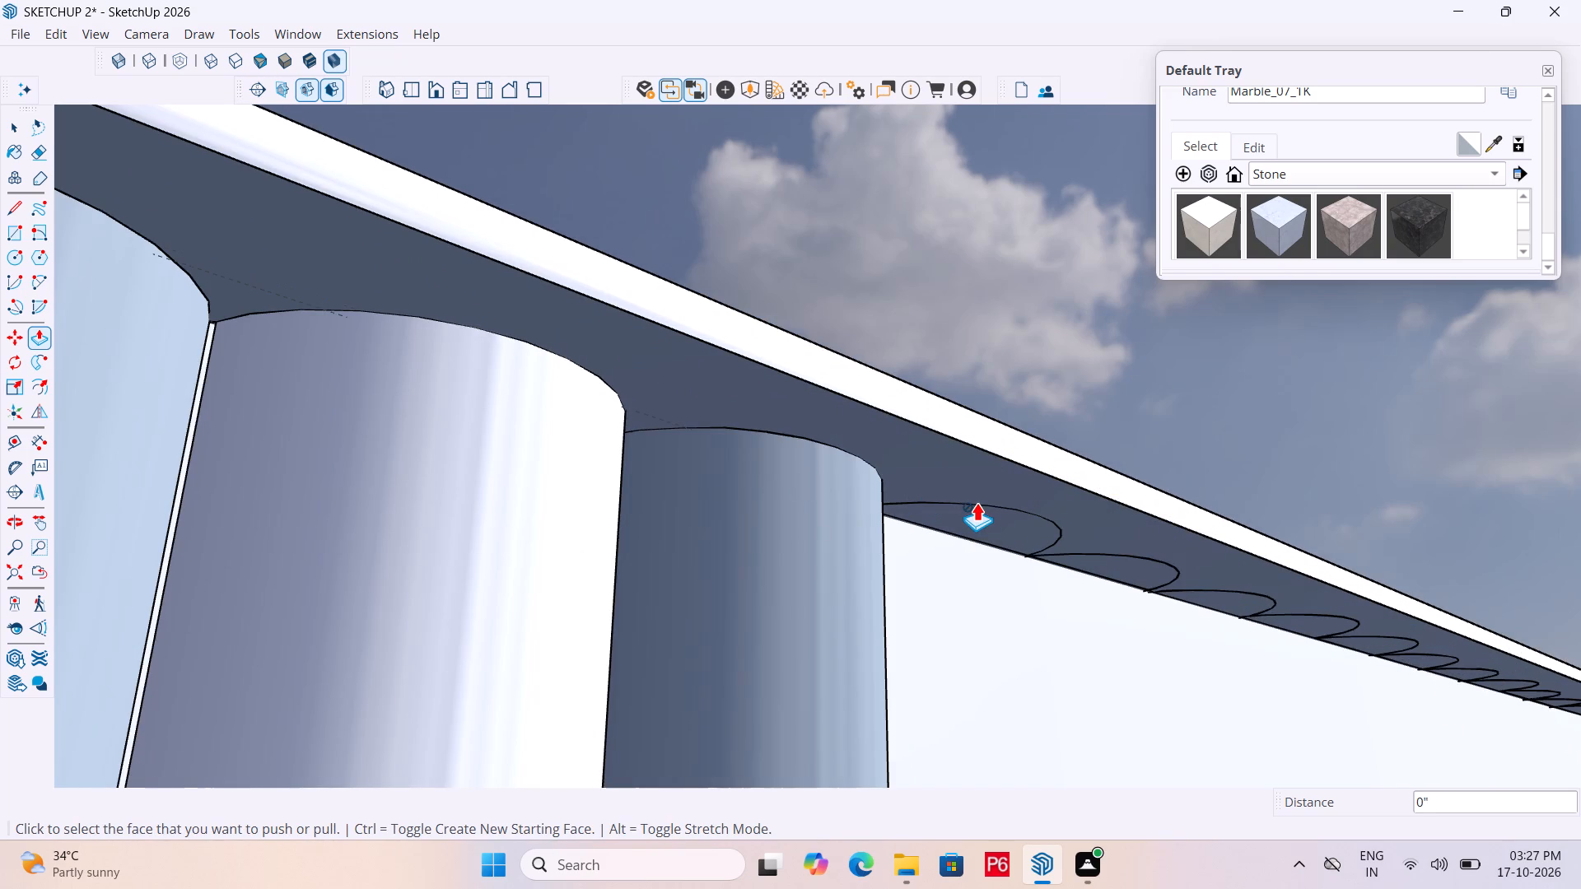
pyautogui.doubleClick(977, 502)
pyautogui.doubleClick(989, 518)
pyautogui.scroll(-7, 477, 374)
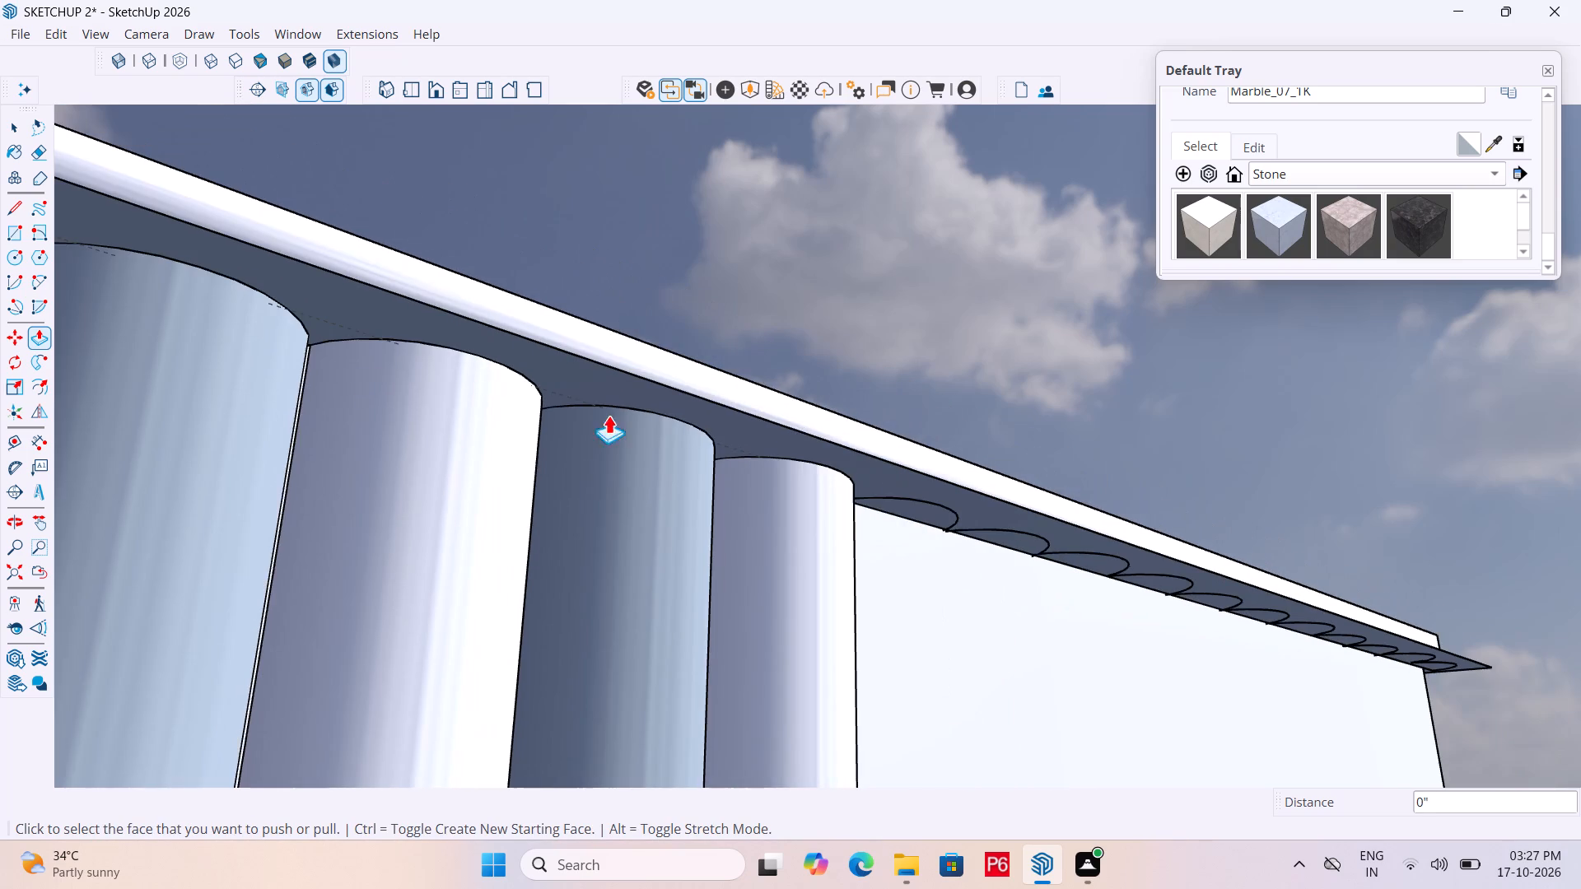
pyautogui.scroll(7, 1169, 566)
pyautogui.doubleClick(611, 444)
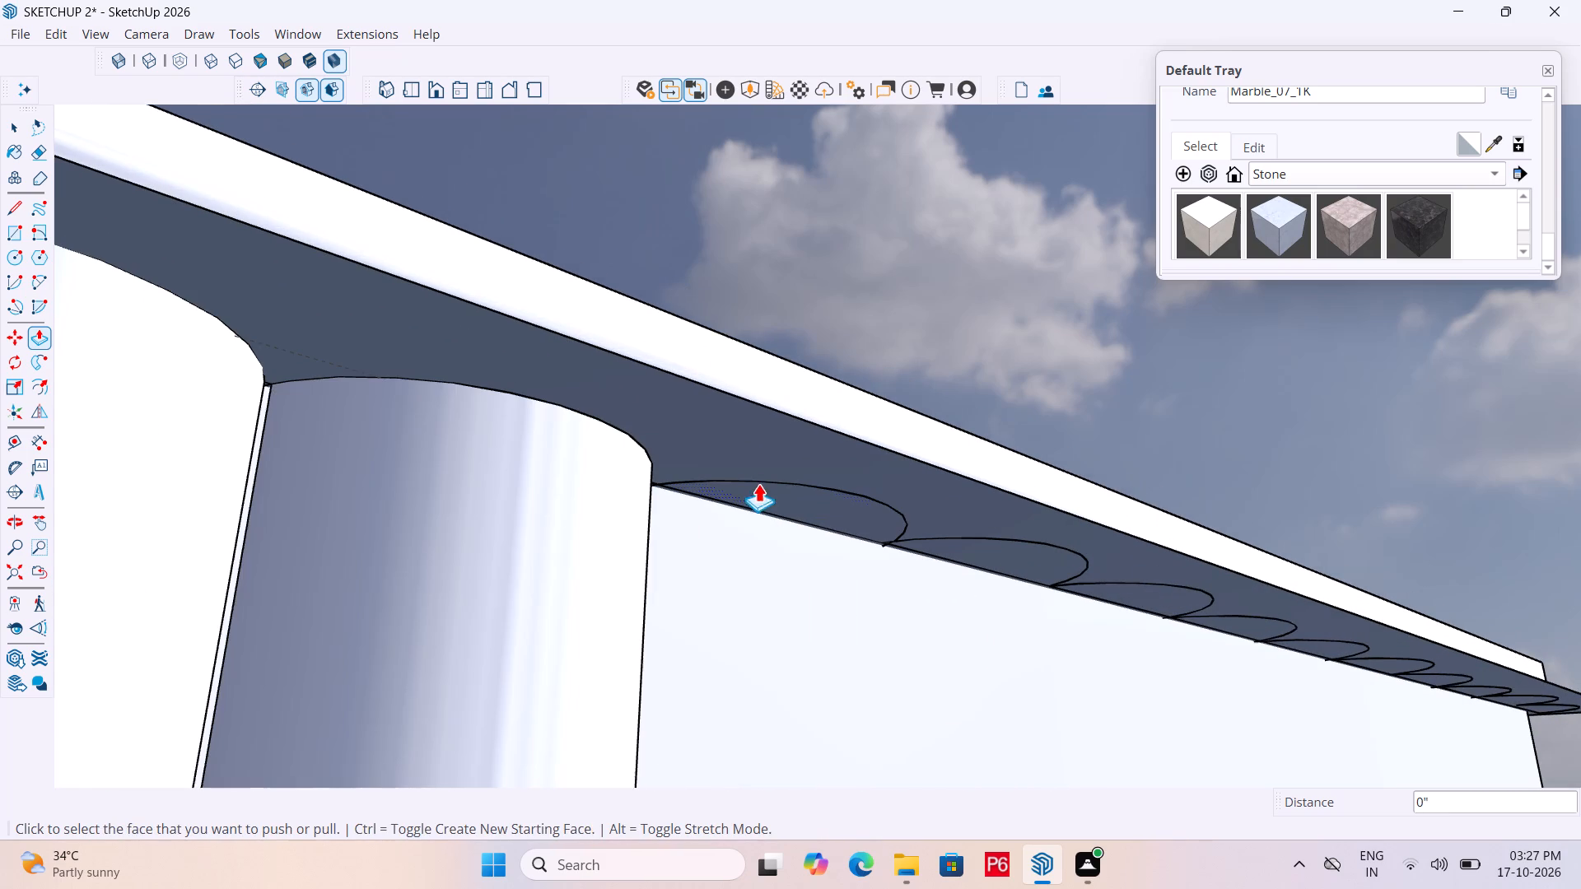
pyautogui.doubleClick(790, 495)
pyautogui.scroll(-6, 412, 408)
pyautogui.scroll(6, 928, 578)
pyautogui.doubleClick(776, 468)
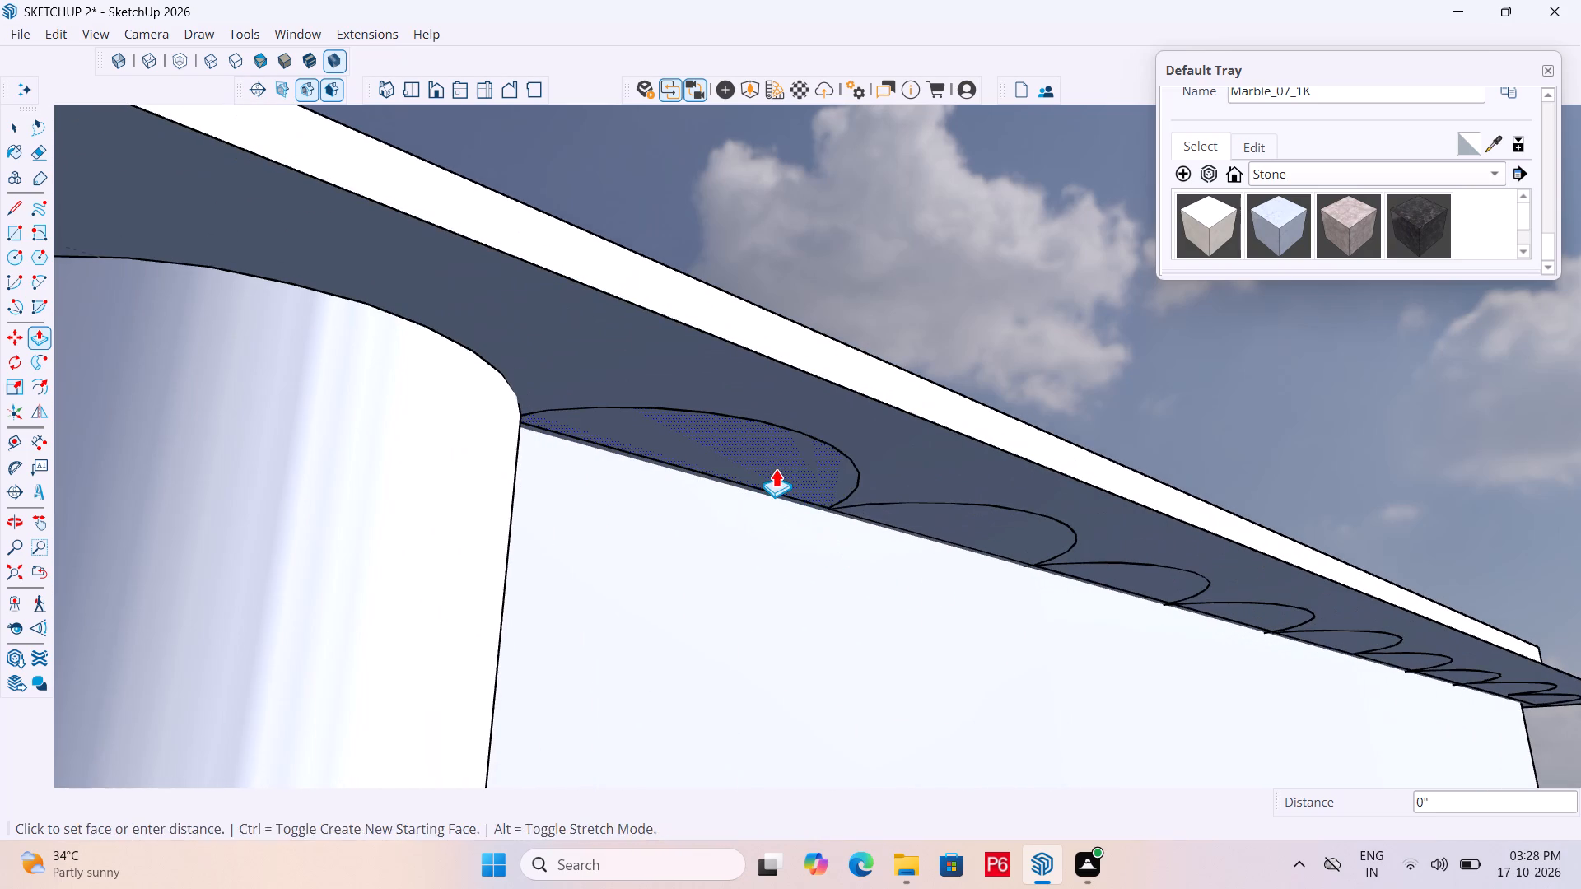
pyautogui.doubleClick(953, 505)
# Repeat the same Push/Pull distance on the thirteenth to sixteenth scallop faces toward the strip's far end.
pyautogui.scroll(-7, 548, 365)
pyautogui.scroll(5, 1047, 537)
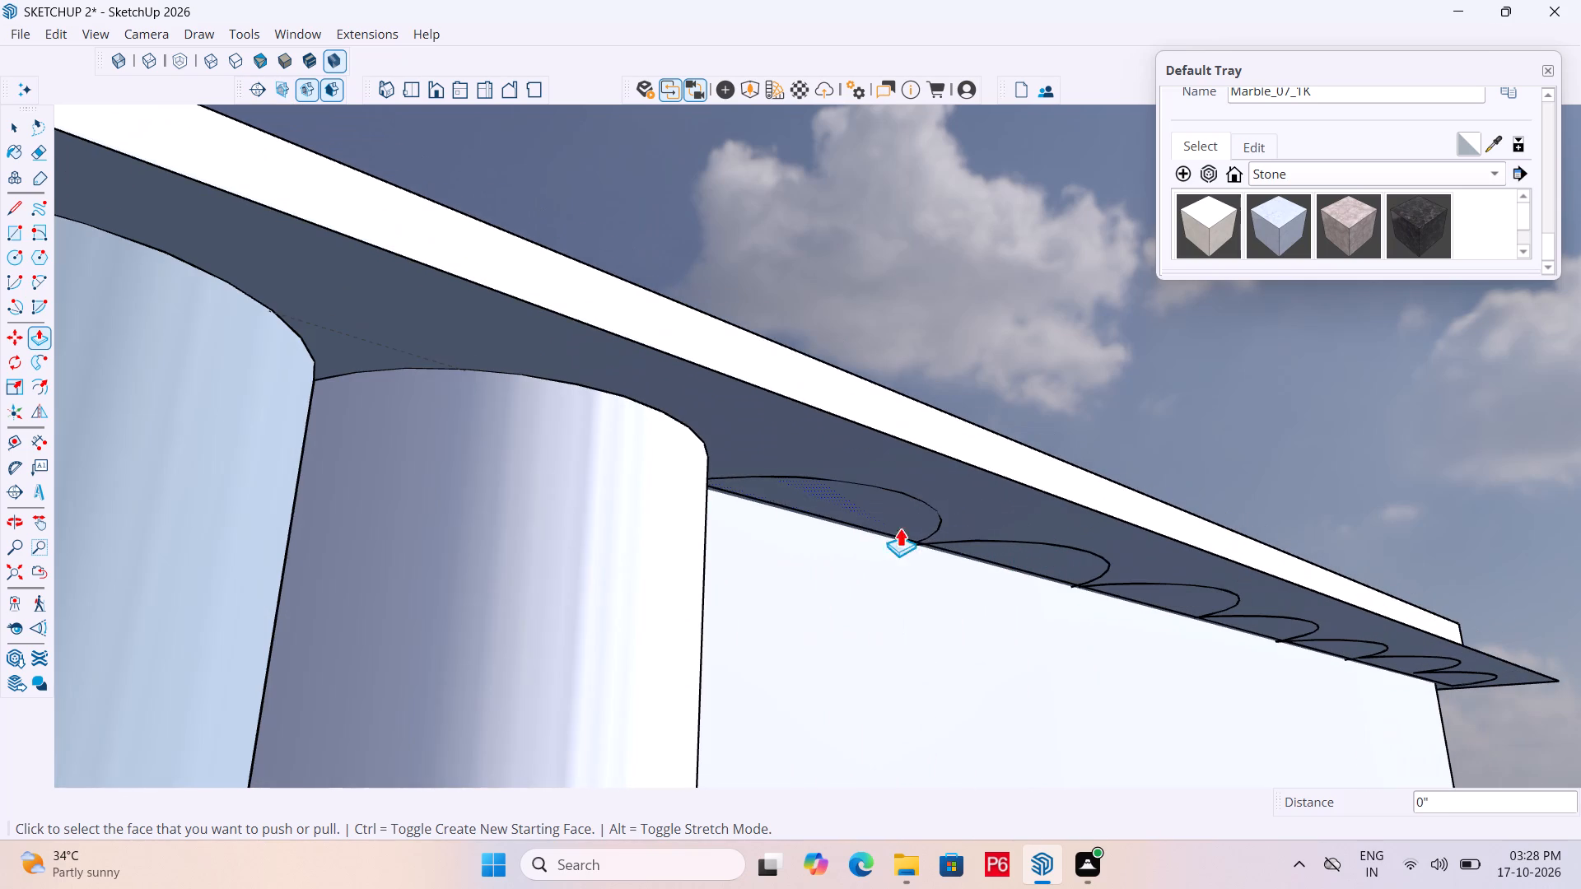
pyautogui.doubleClick(897, 509)
pyautogui.doubleClick(1037, 547)
pyautogui.scroll(-6, 603, 441)
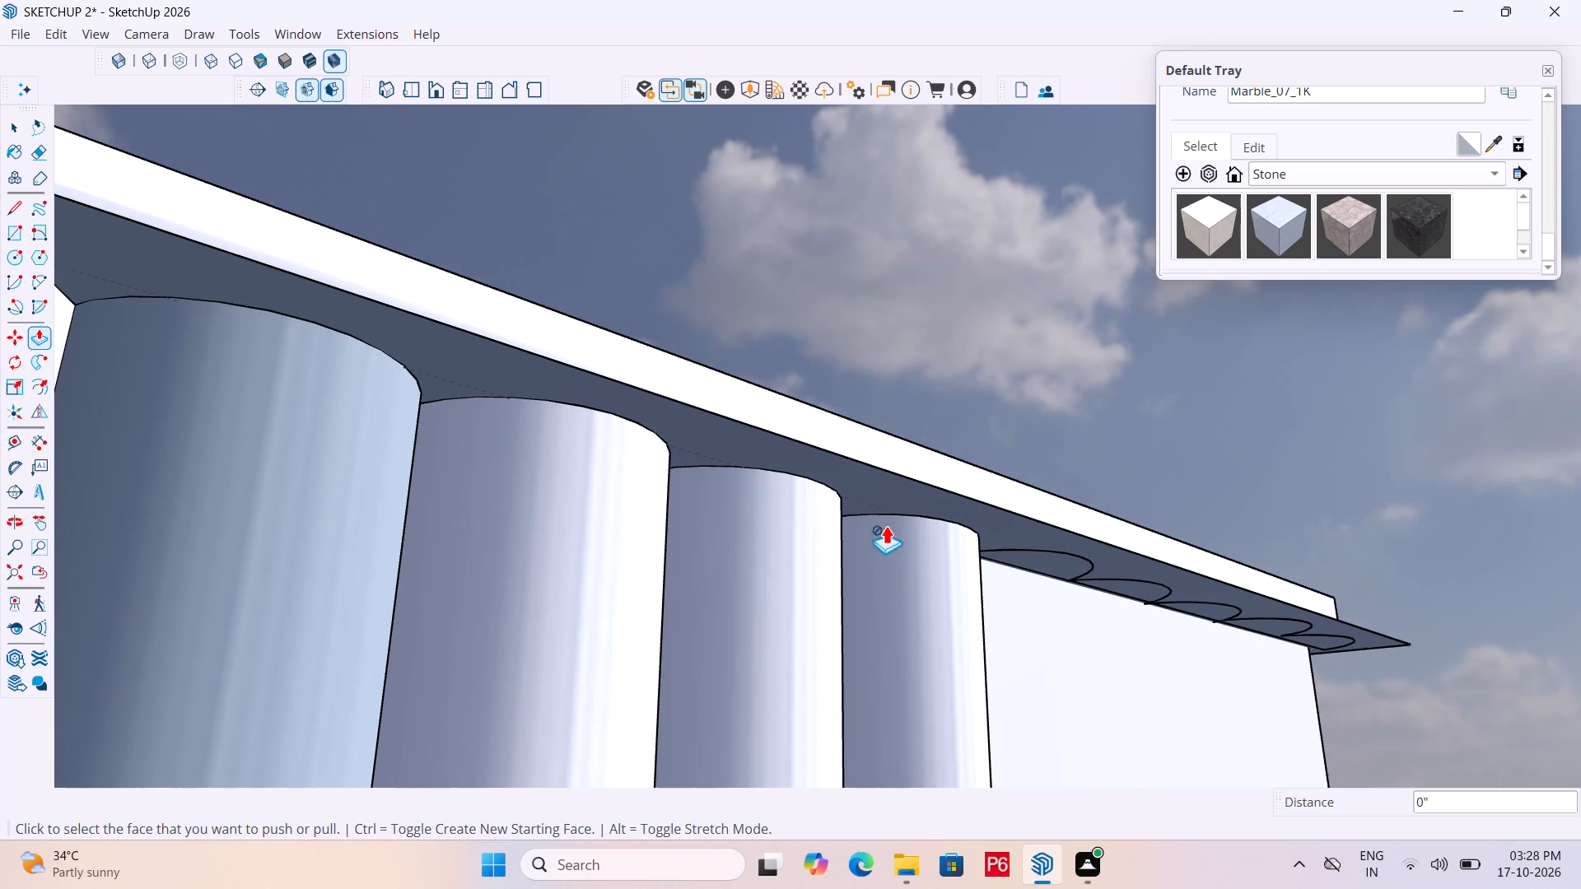
pyautogui.scroll(6, 1052, 583)
pyautogui.doubleClick(1029, 542)
pyautogui.doubleClick(1126, 567)
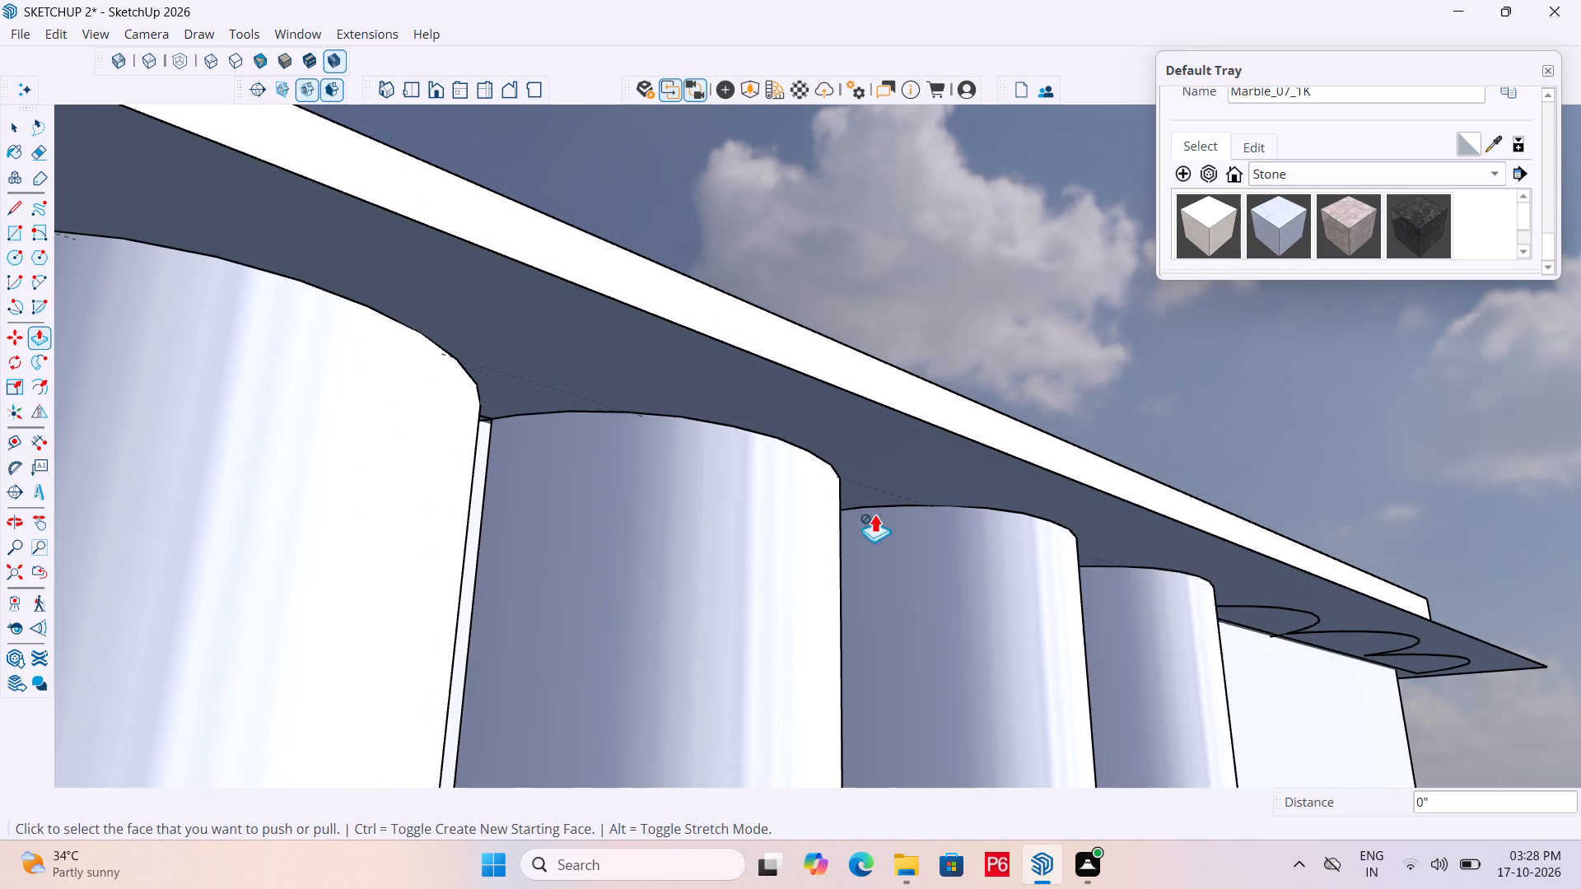
pyautogui.scroll(-7, 595, 470)
pyautogui.scroll(6, 1325, 655)
pyautogui.scroll(-2, 1228, 622)
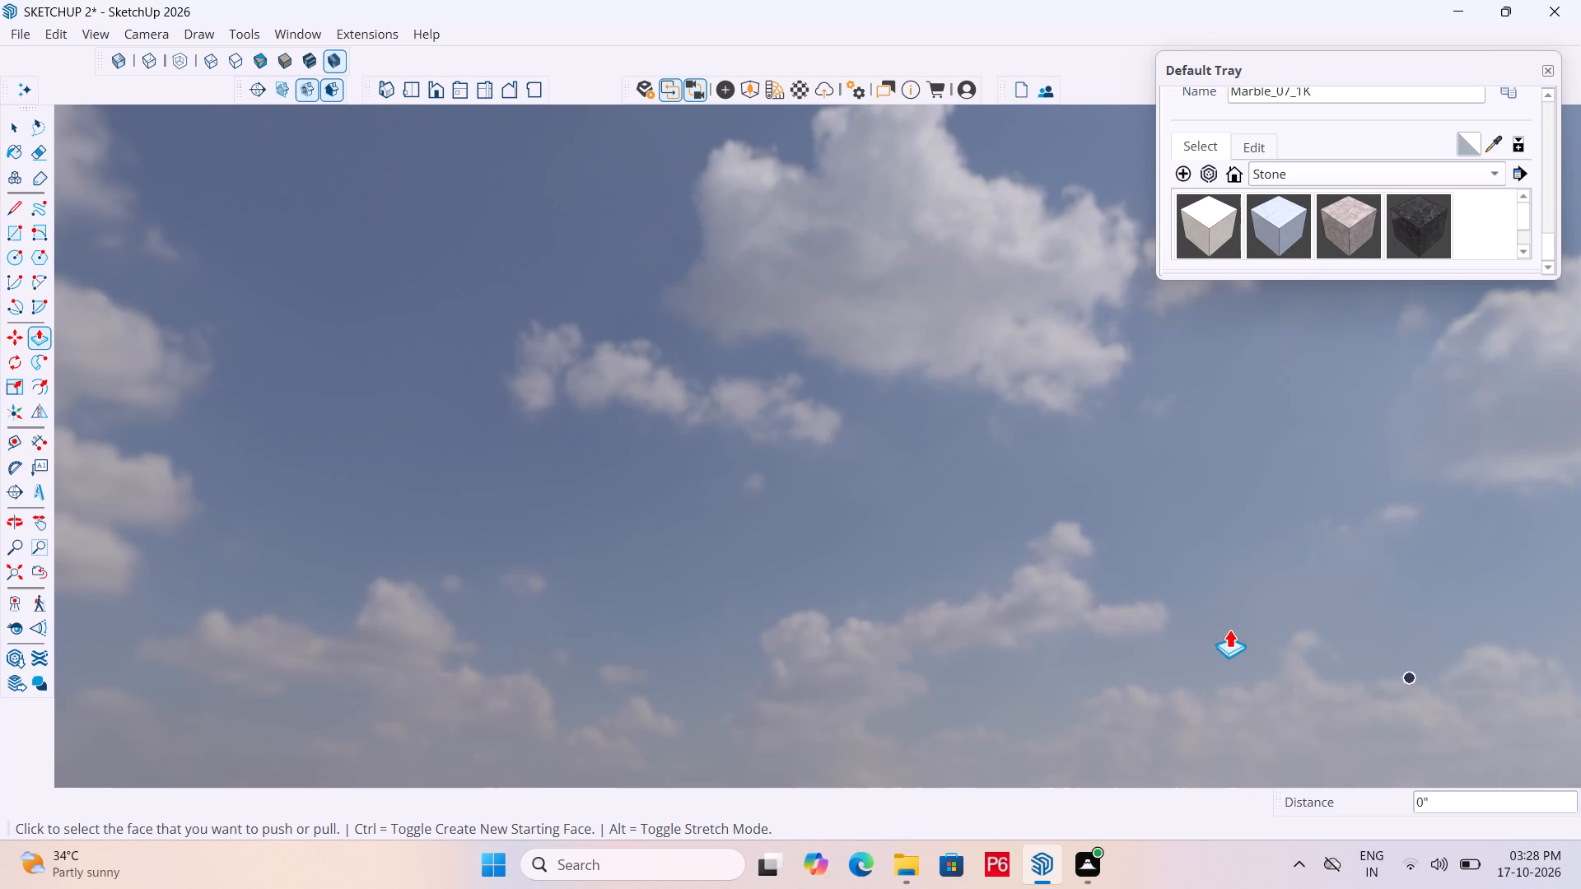
pyautogui.scroll(-11, 1229, 629)
pyautogui.scroll(11, 1034, 632)
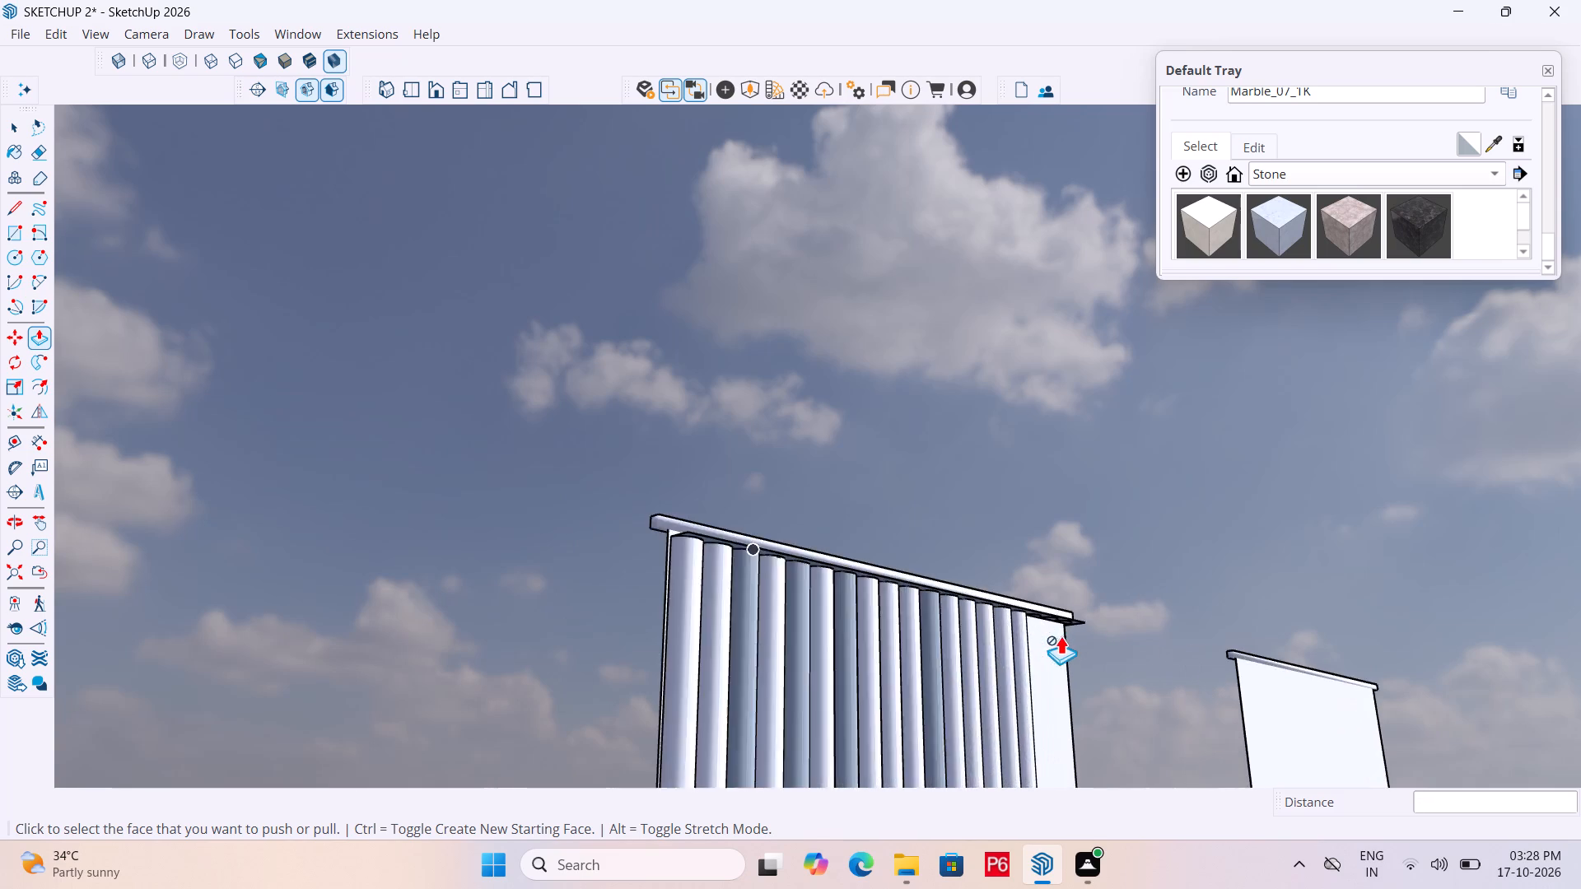
# Repeat the same Push/Pull distance on the remaining scallop faces at the strip's far end and save the model.
pyautogui.scroll(18, 1061, 635)
pyautogui.doubleClick(1006, 553)
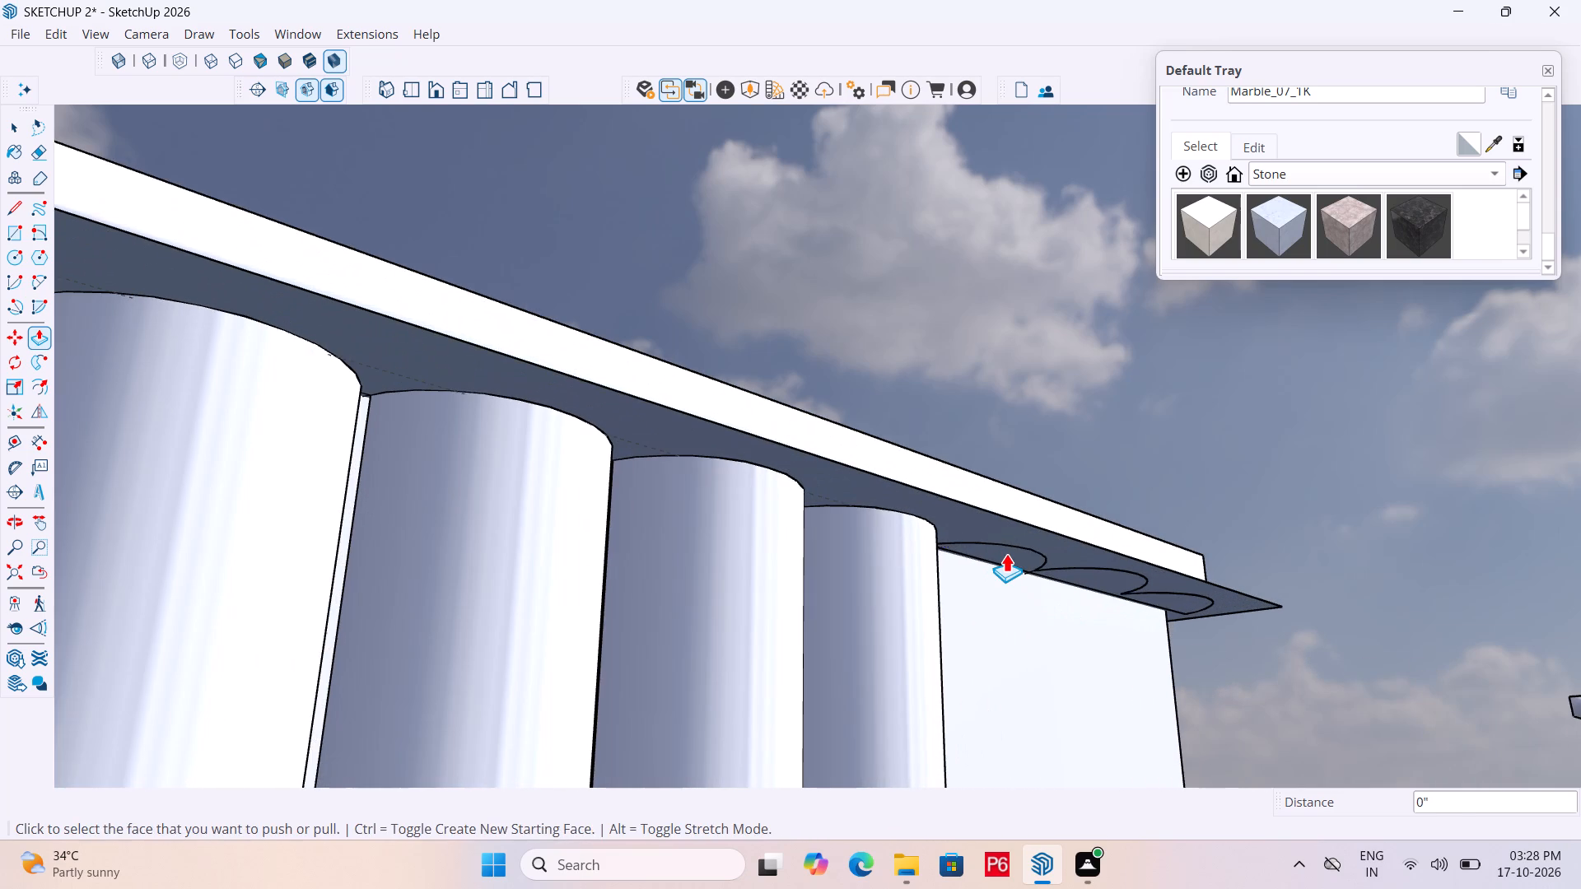
pyautogui.doubleClick(1108, 574)
pyautogui.scroll(-14, 769, 563)
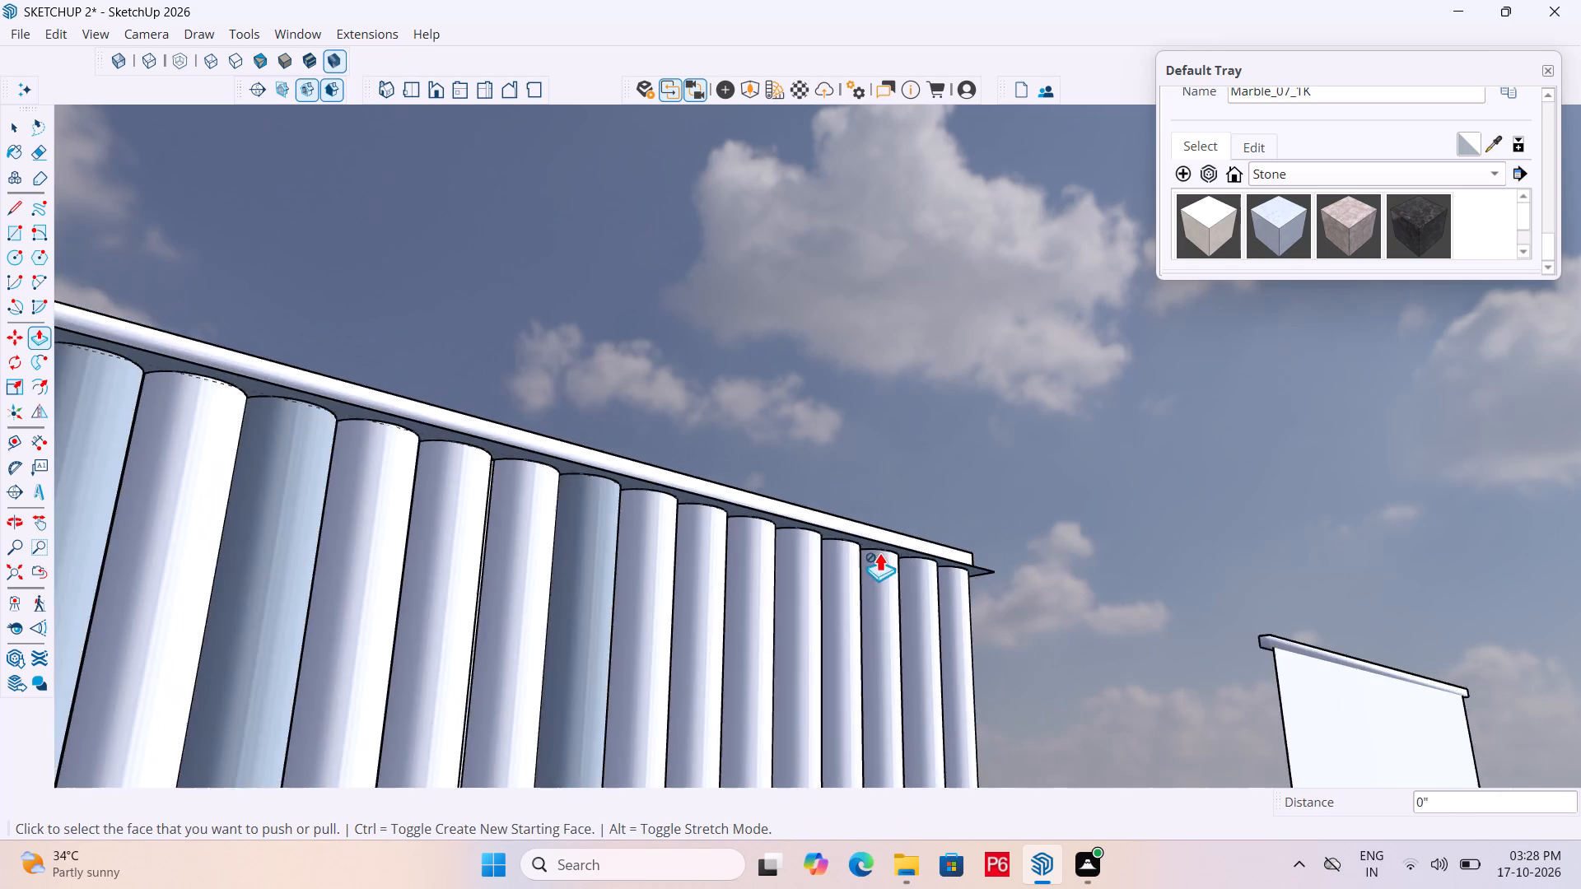
pyautogui.scroll(-13, 937, 545)
pyautogui.hotkey('ctrl', 's')
pyautogui.hotkey('ctrl', 's')
pyautogui.hotkey('ctrl', 's')
pyautogui.keyDown('ctrl'); pyautogui.scroll(-5, 754, 566); pyautogui.keyUp('ctrl')
pyautogui.hotkey('ctrl', 's')
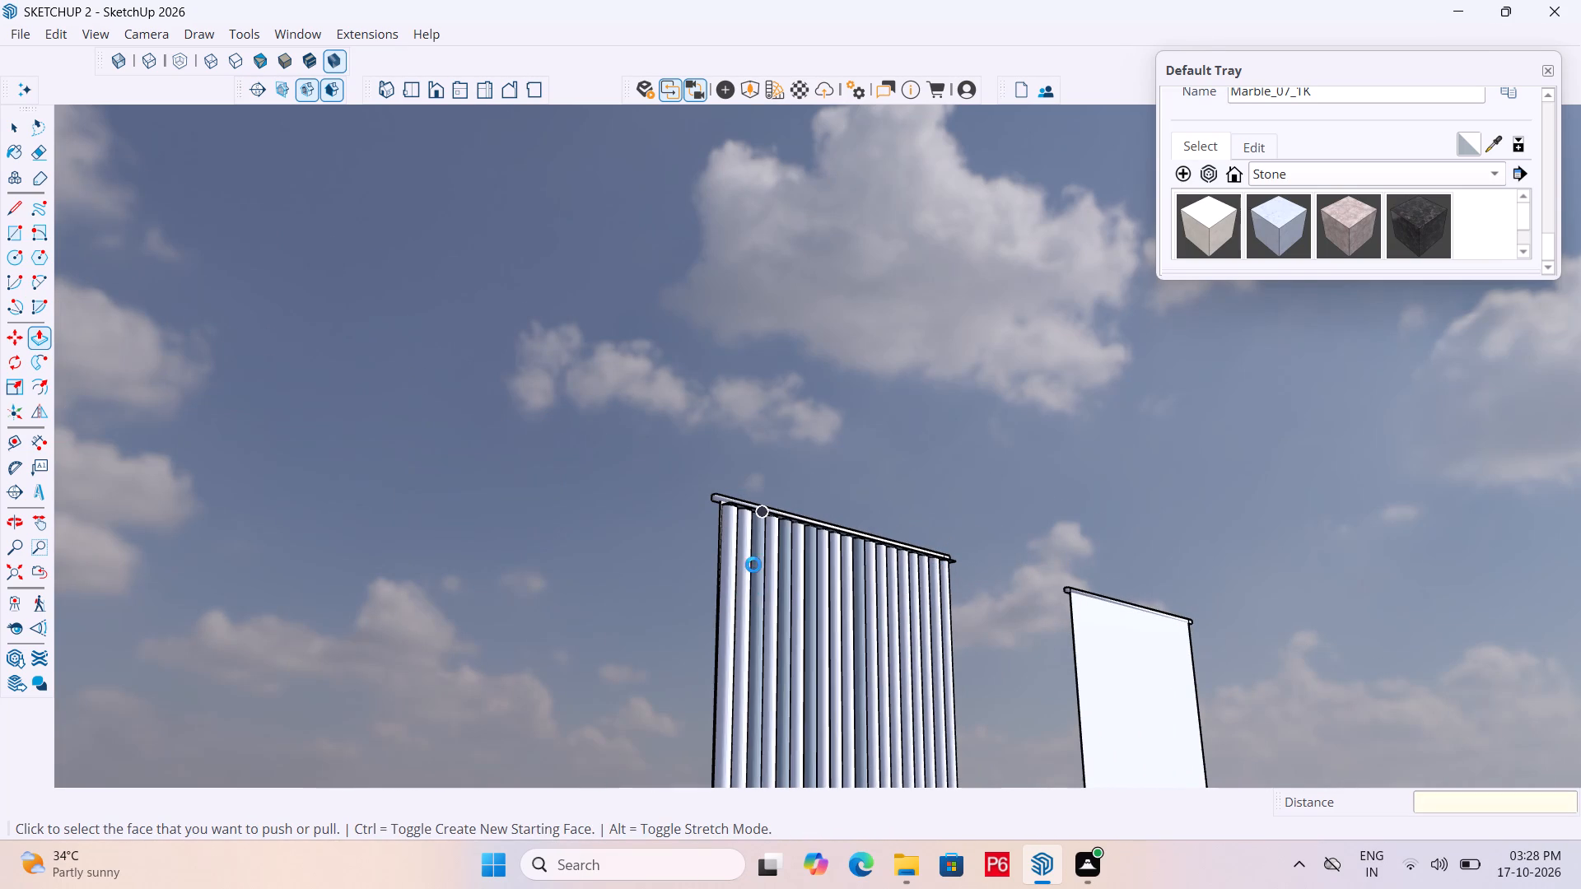
# Delete the plain white door panel standing in the opening next to the fluted curtain.
pyautogui.keyDown('ctrl'); pyautogui.scroll(-2, 753, 565); pyautogui.keyUp('ctrl')
pyautogui.moveTo(773, 564); pyautogui.dragTo(770, 766, button='middle')
pyautogui.scroll(-2, 763, 584)
pyautogui.moveTo(760, 591); pyautogui.dragTo(723, 628, button='middle')
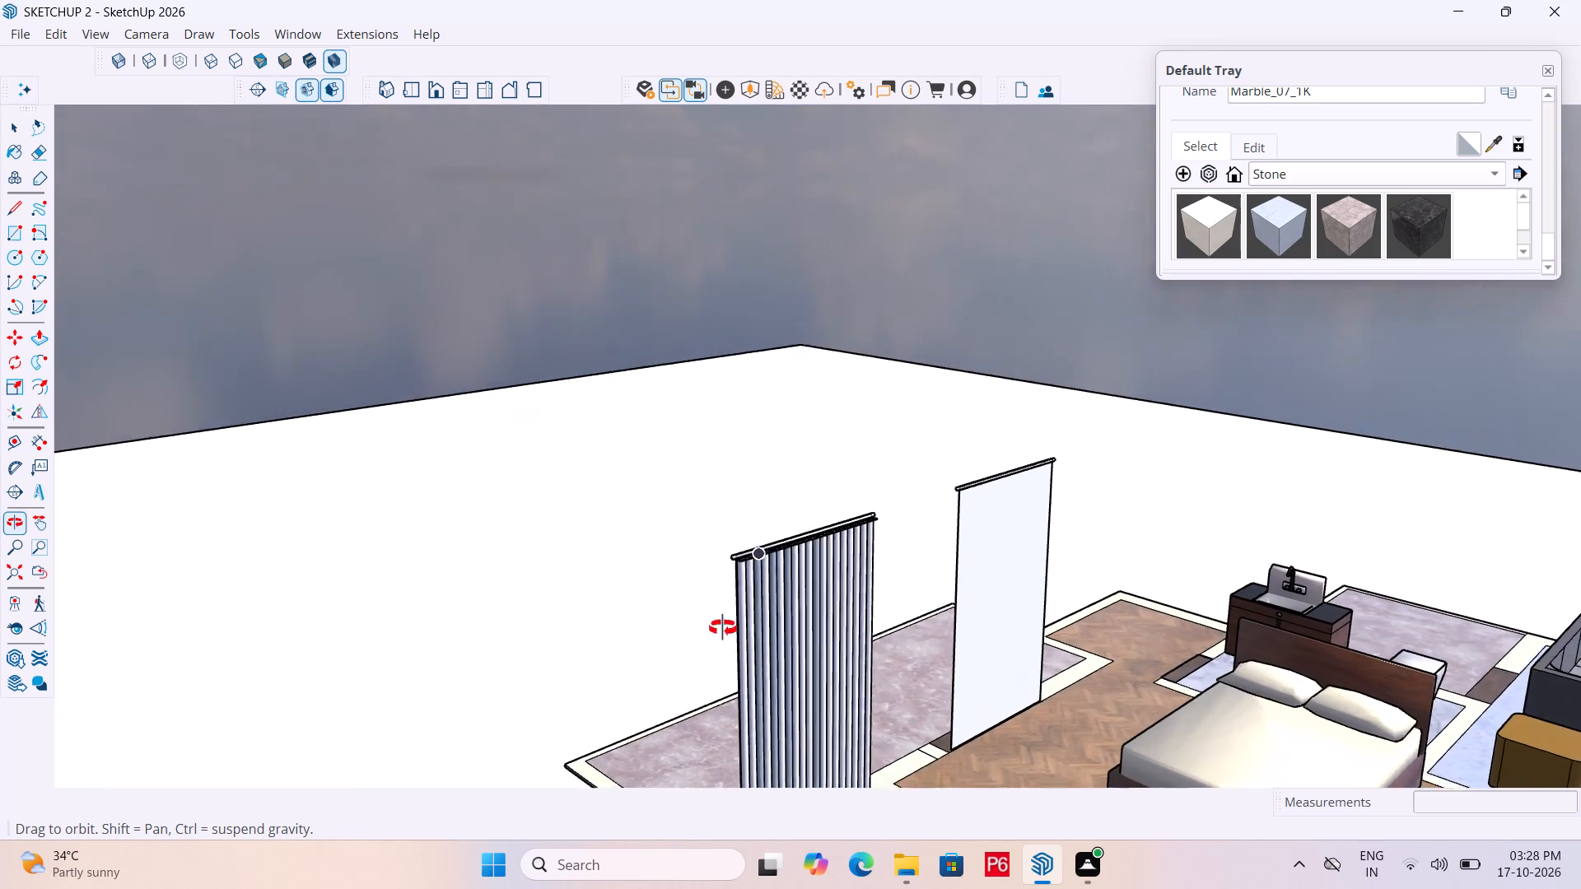
pyautogui.moveTo(723, 628); pyautogui.dragTo(626, 594, button='middle')
pyautogui.press('space')
pyautogui.click(765, 408)
pyautogui.click(1055, 505)
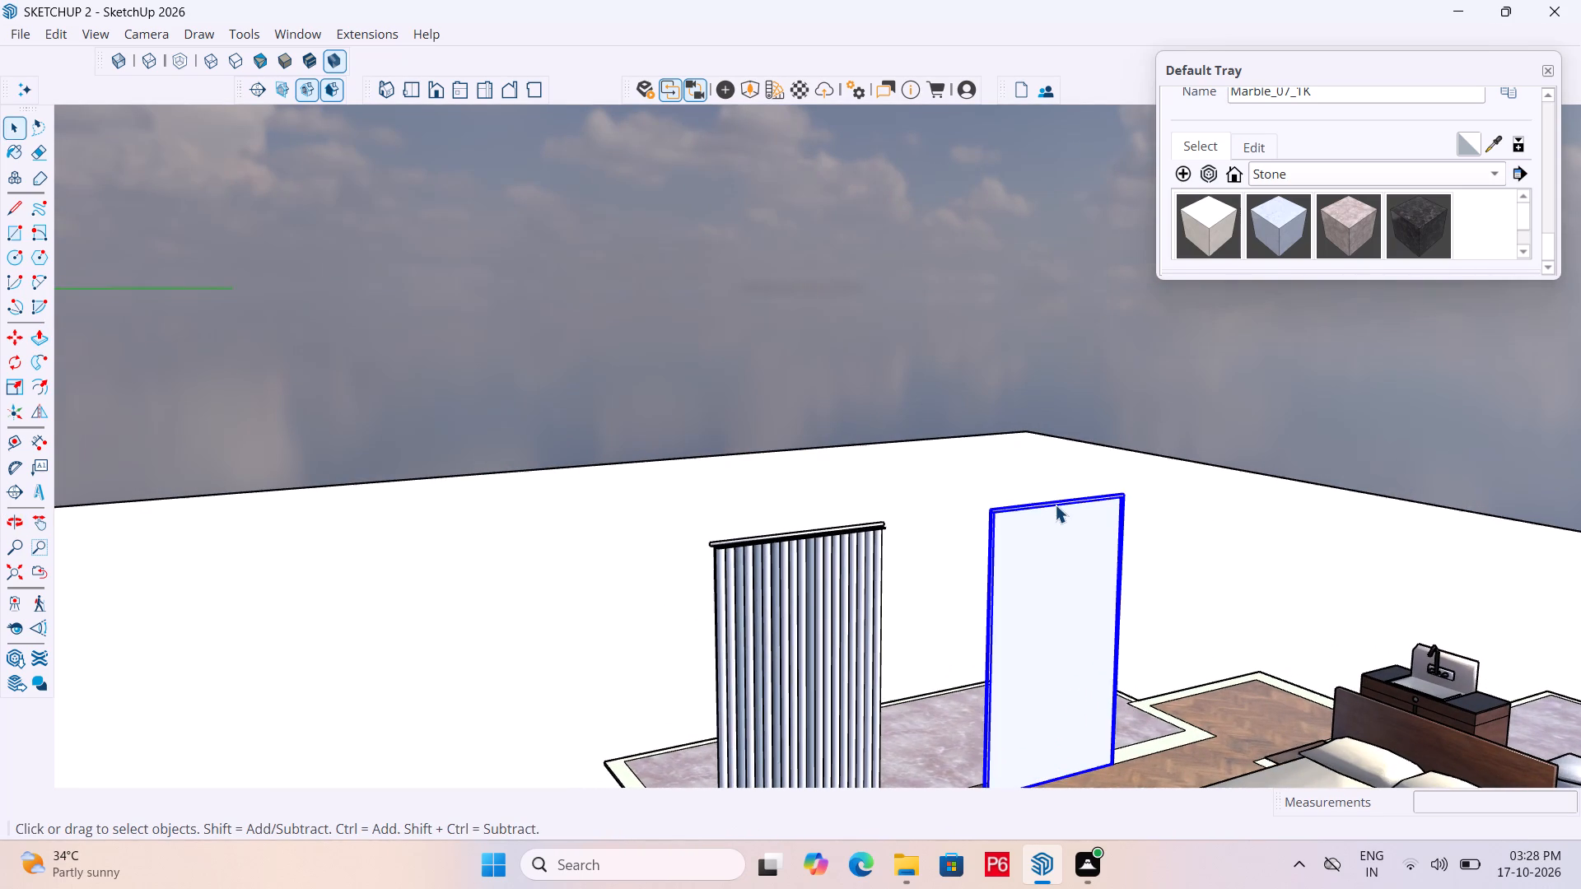
pyautogui.press('Delete')
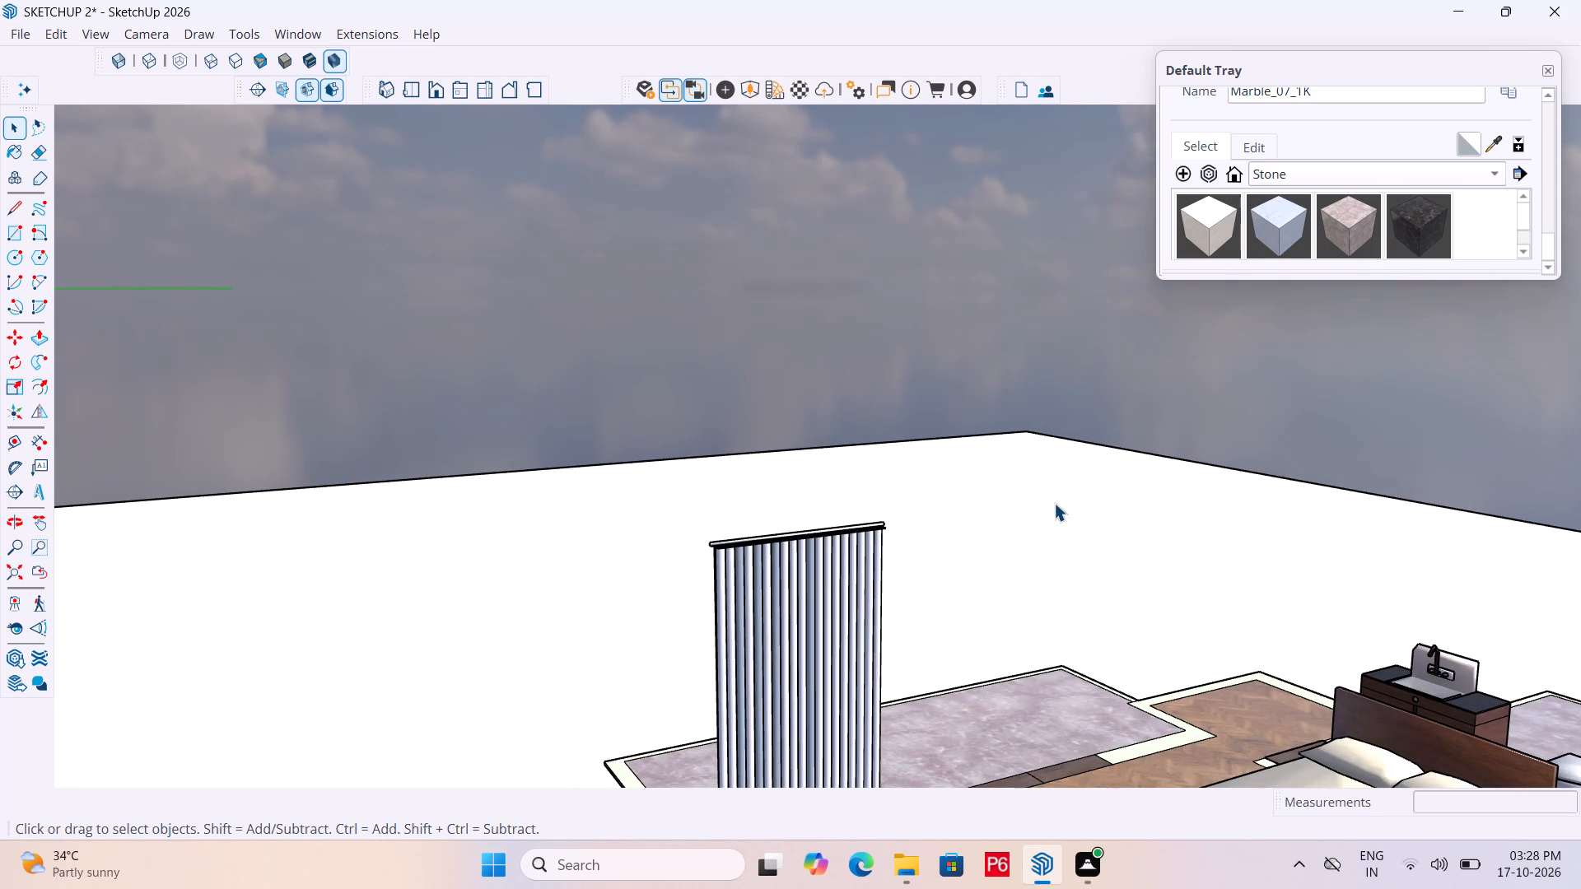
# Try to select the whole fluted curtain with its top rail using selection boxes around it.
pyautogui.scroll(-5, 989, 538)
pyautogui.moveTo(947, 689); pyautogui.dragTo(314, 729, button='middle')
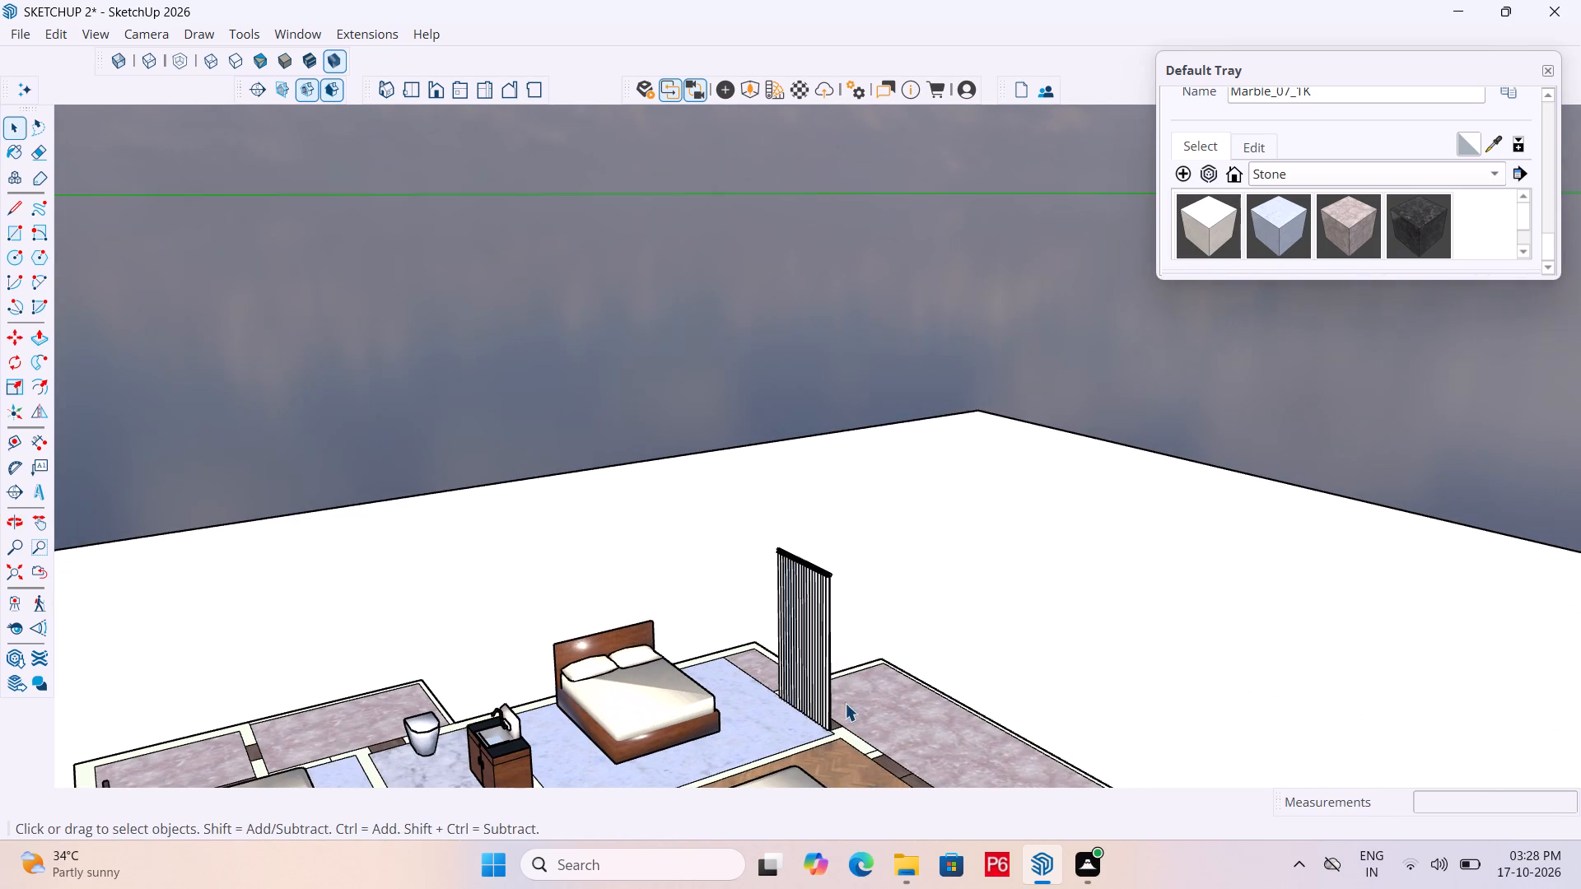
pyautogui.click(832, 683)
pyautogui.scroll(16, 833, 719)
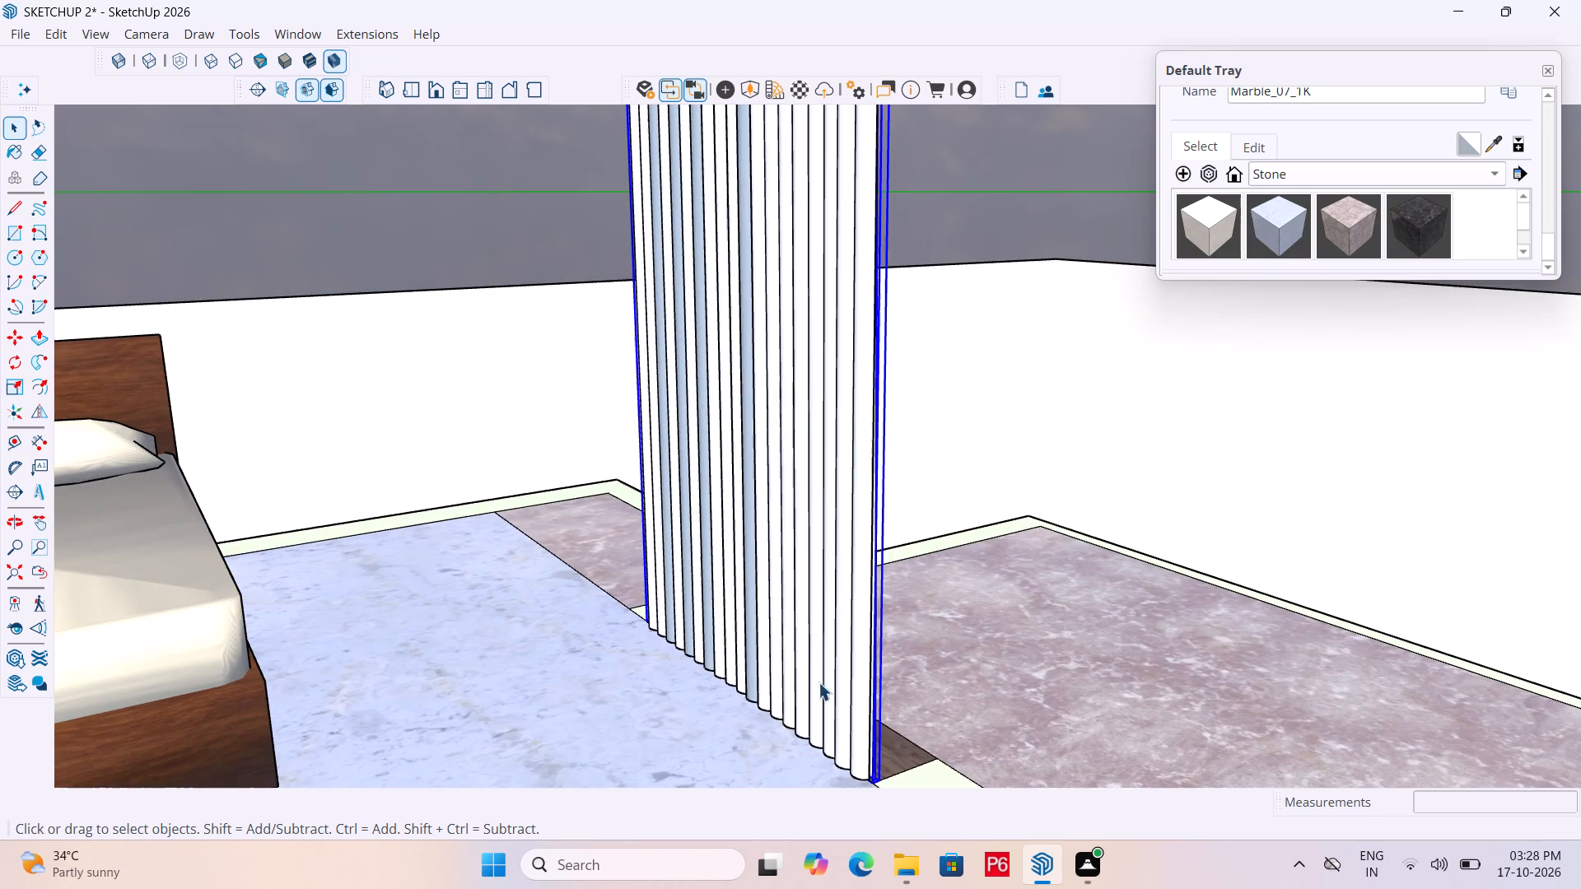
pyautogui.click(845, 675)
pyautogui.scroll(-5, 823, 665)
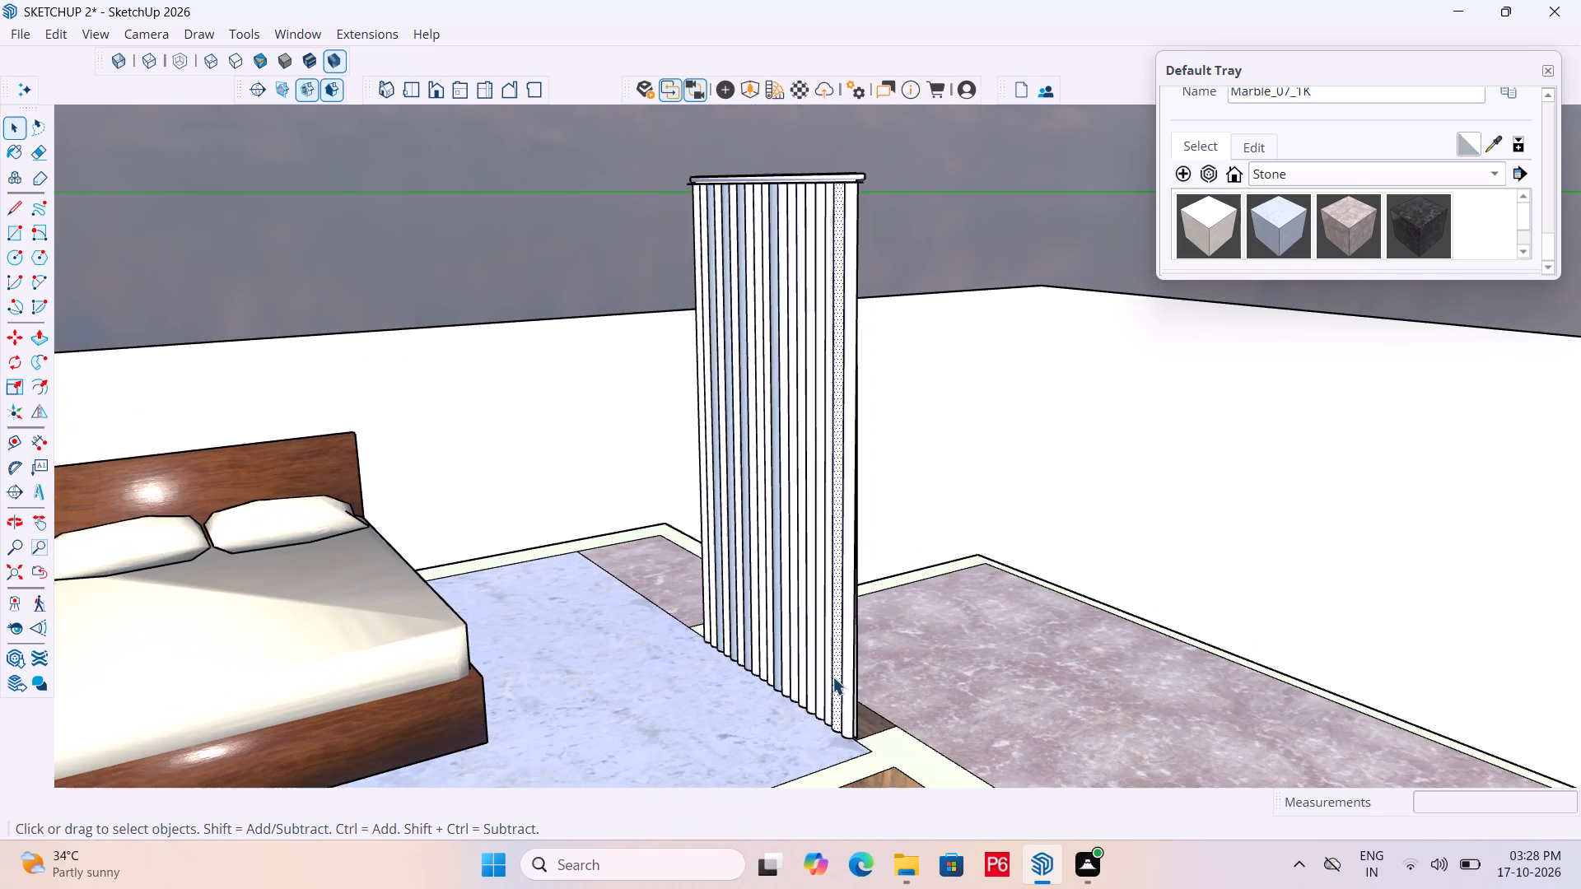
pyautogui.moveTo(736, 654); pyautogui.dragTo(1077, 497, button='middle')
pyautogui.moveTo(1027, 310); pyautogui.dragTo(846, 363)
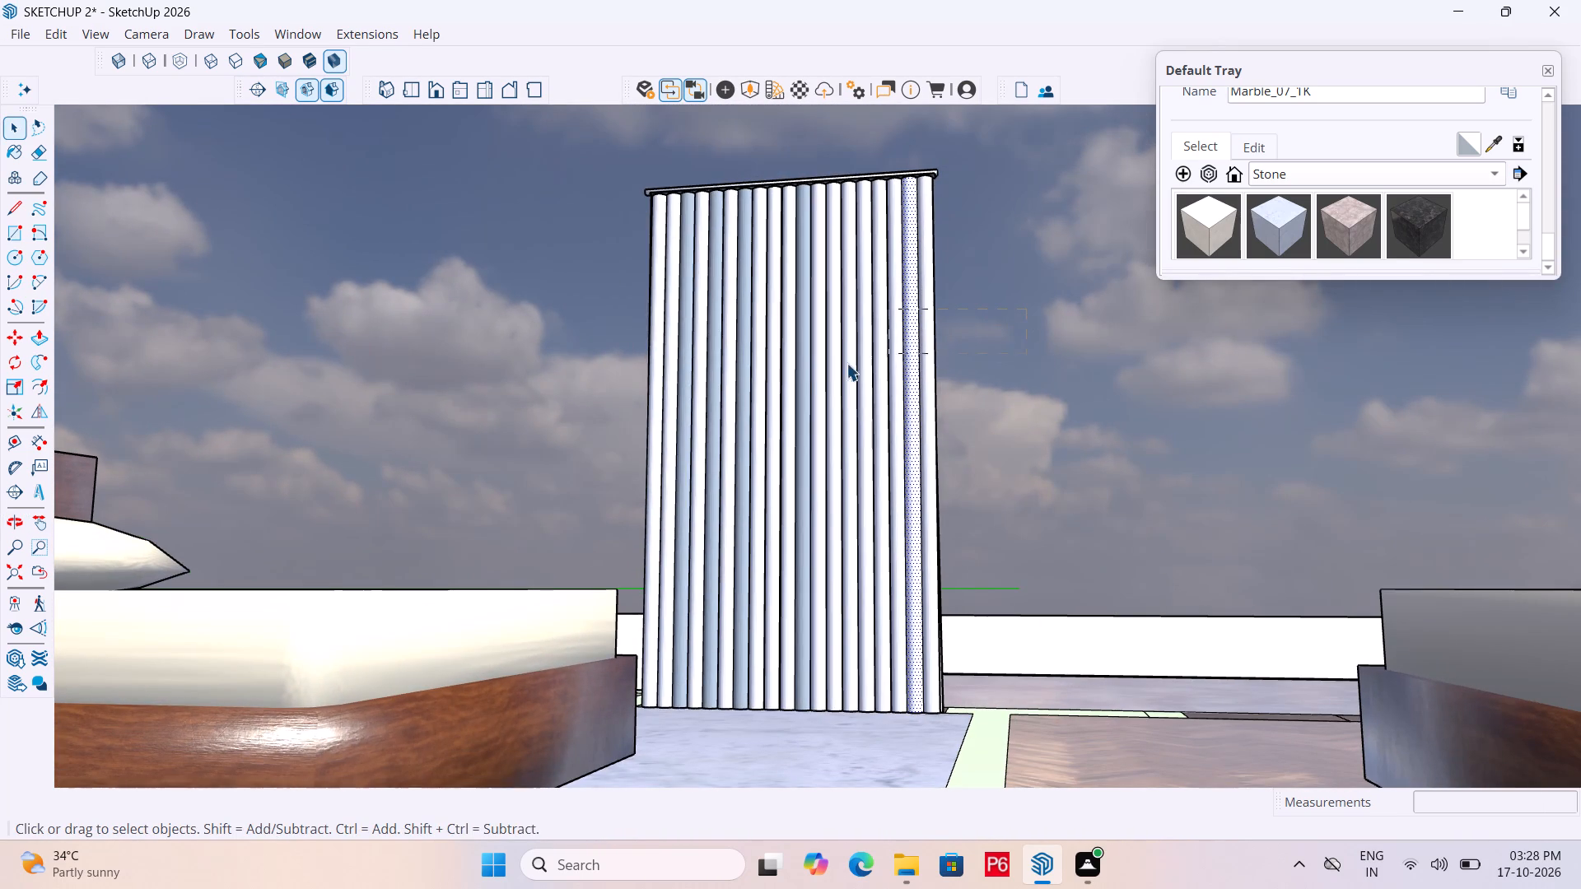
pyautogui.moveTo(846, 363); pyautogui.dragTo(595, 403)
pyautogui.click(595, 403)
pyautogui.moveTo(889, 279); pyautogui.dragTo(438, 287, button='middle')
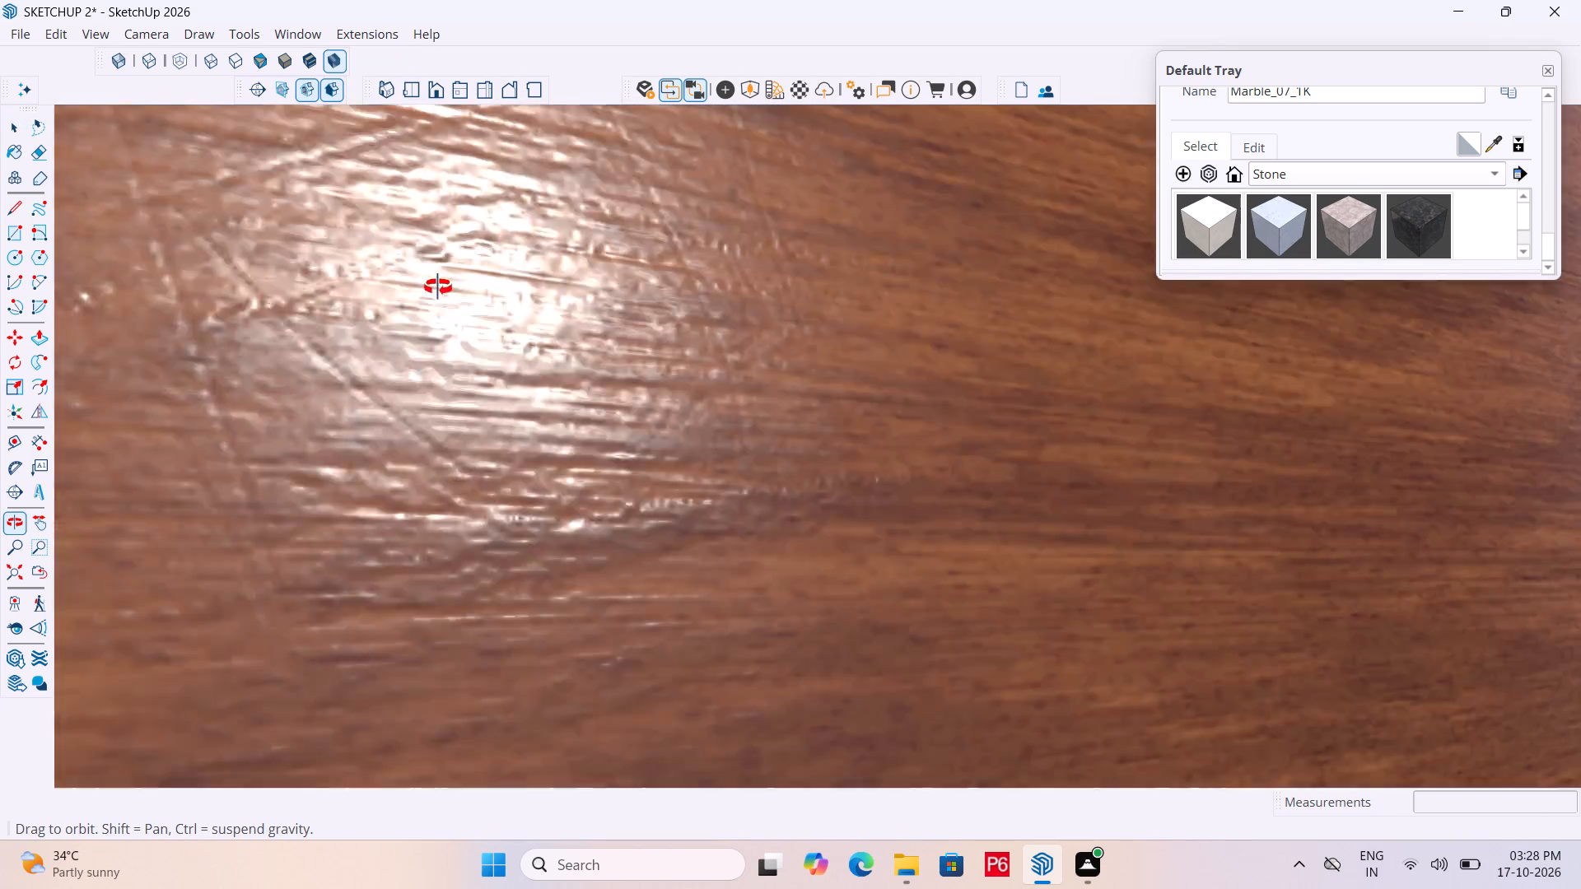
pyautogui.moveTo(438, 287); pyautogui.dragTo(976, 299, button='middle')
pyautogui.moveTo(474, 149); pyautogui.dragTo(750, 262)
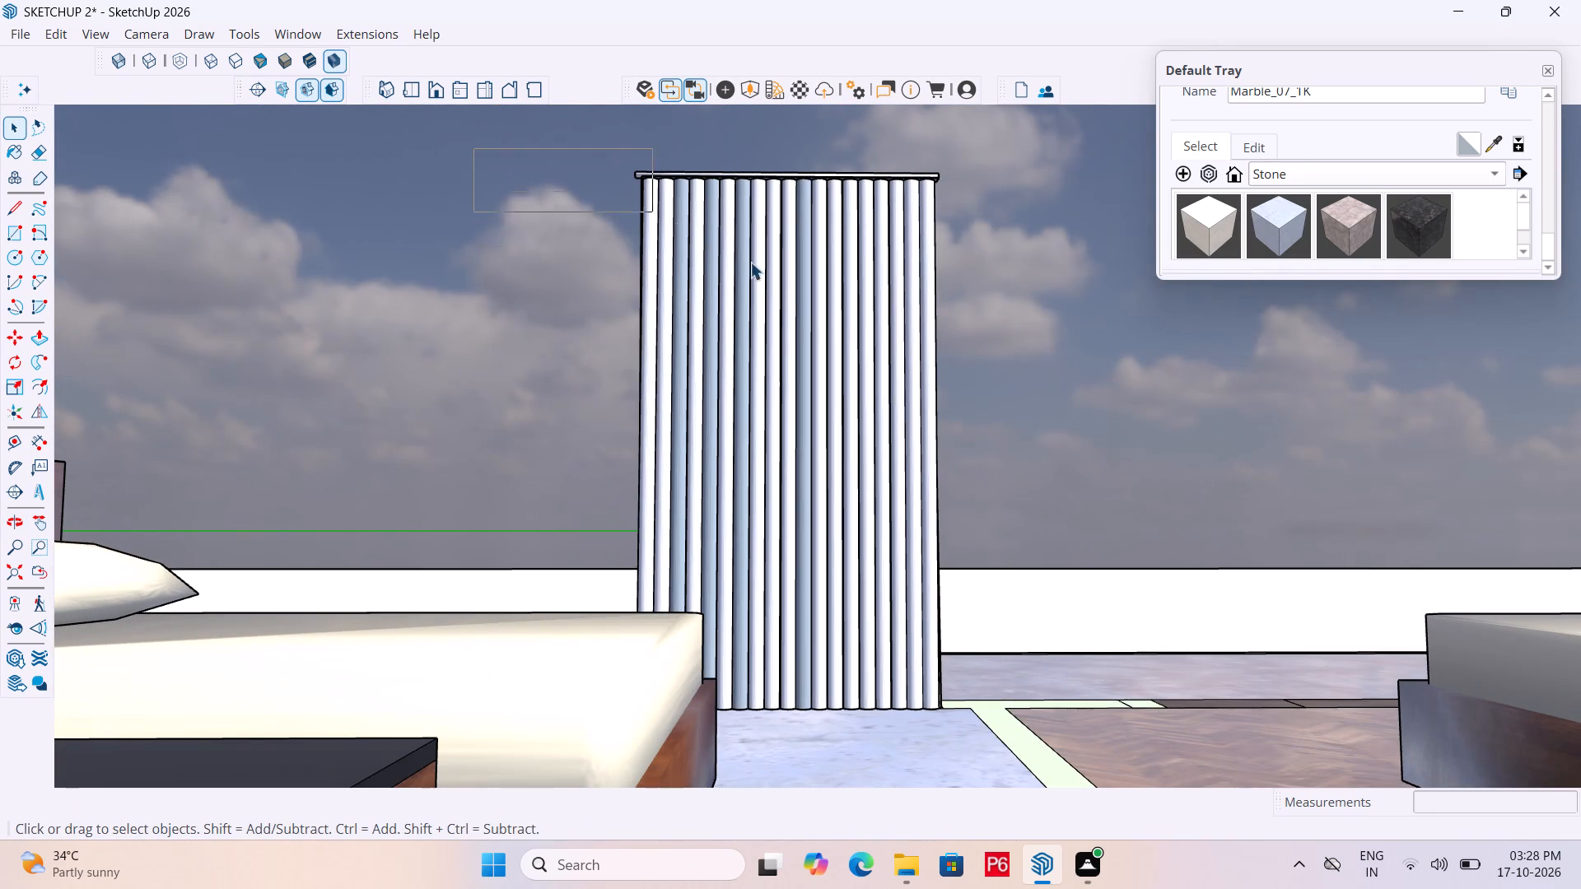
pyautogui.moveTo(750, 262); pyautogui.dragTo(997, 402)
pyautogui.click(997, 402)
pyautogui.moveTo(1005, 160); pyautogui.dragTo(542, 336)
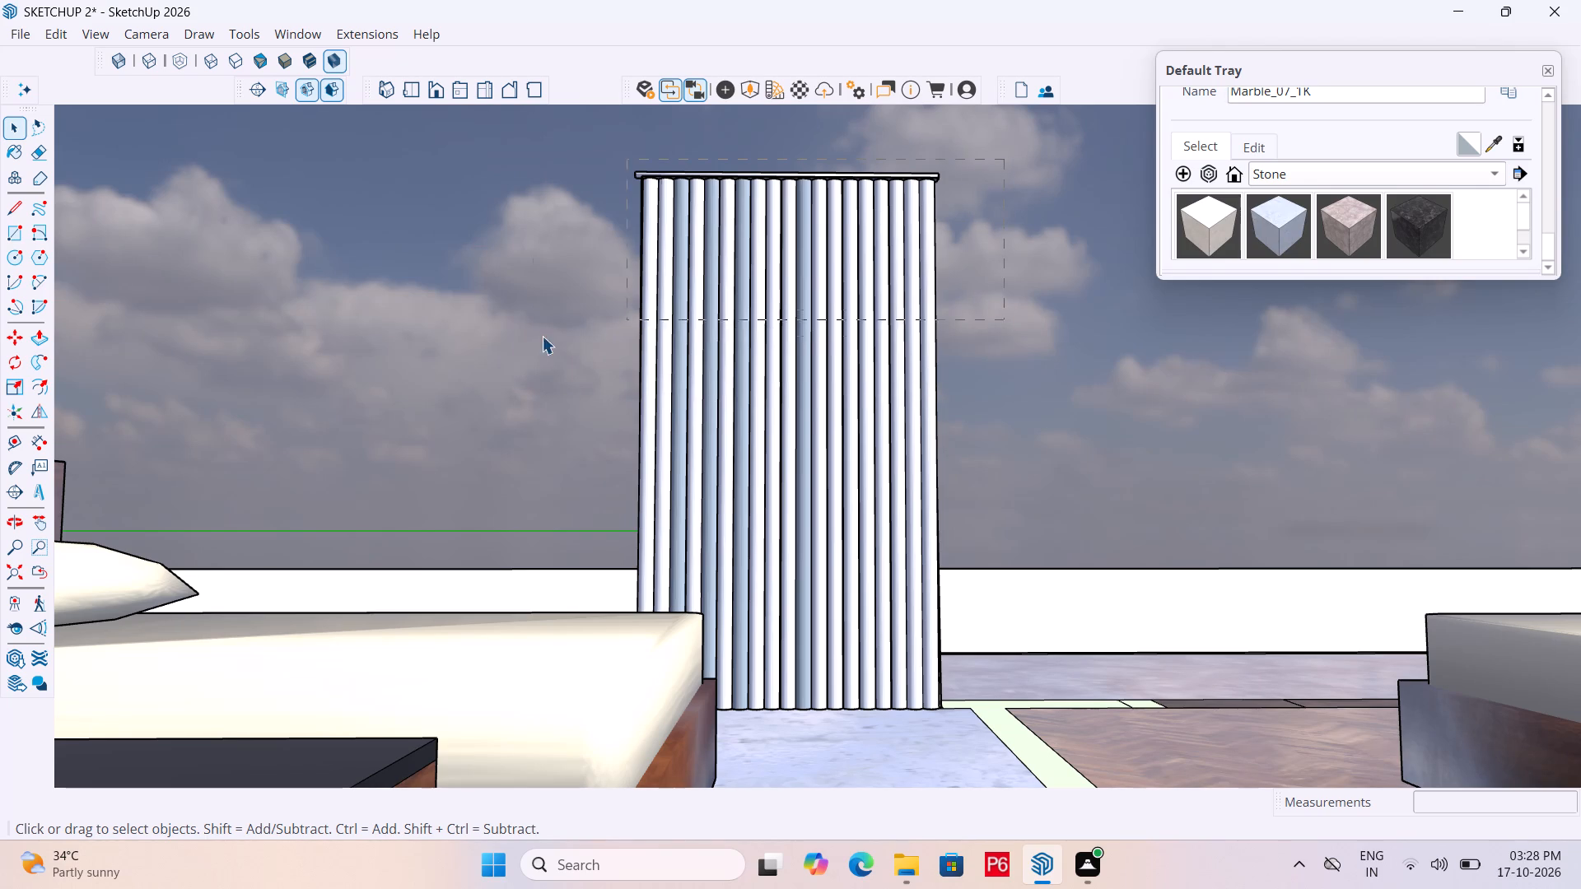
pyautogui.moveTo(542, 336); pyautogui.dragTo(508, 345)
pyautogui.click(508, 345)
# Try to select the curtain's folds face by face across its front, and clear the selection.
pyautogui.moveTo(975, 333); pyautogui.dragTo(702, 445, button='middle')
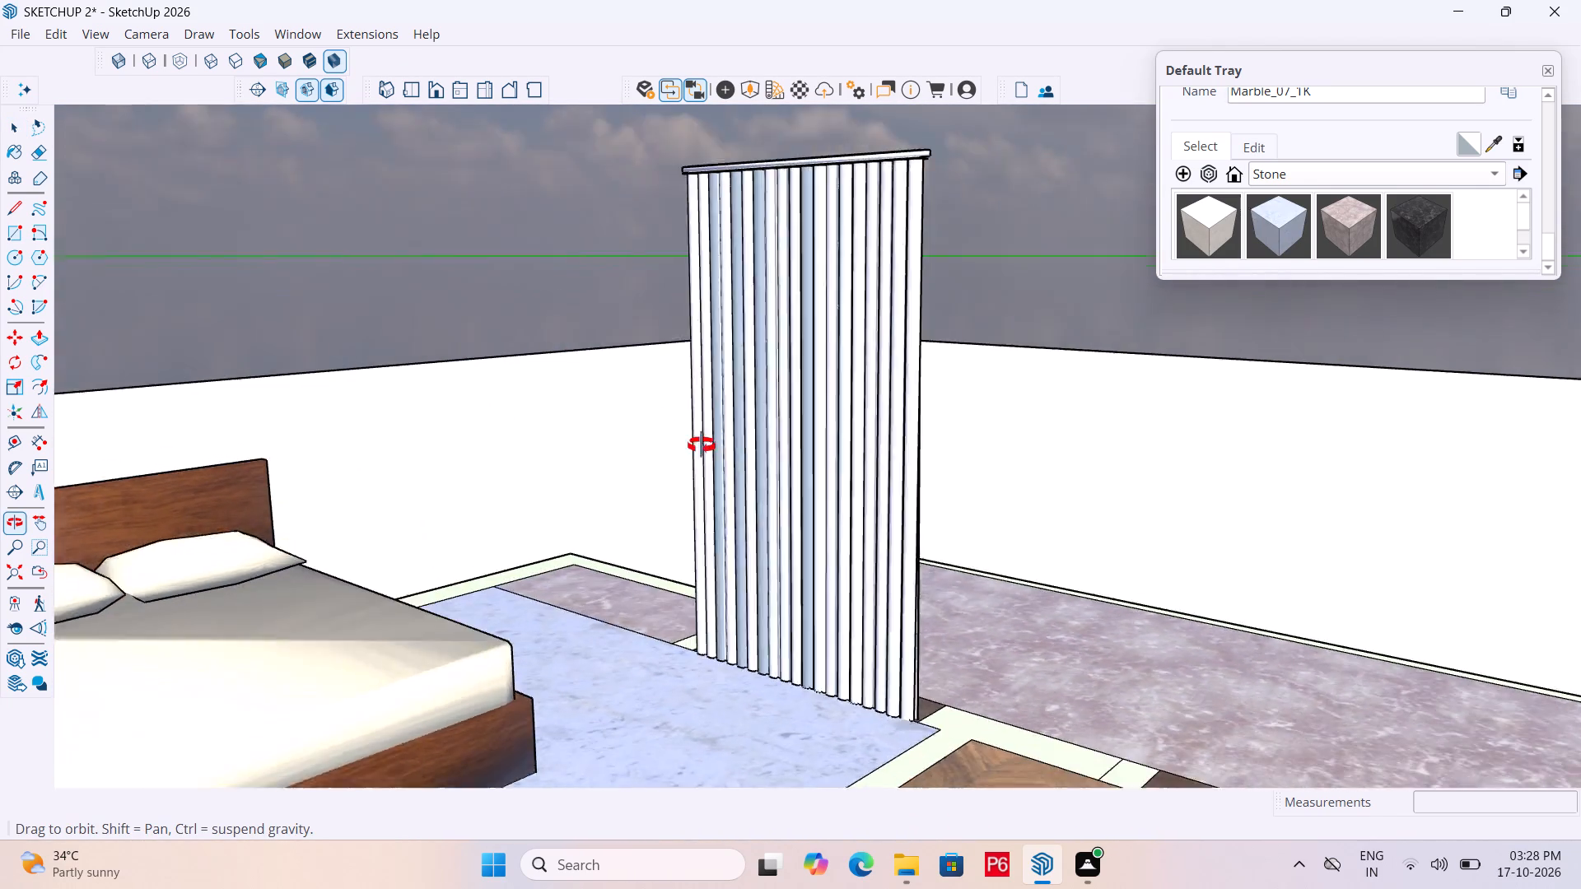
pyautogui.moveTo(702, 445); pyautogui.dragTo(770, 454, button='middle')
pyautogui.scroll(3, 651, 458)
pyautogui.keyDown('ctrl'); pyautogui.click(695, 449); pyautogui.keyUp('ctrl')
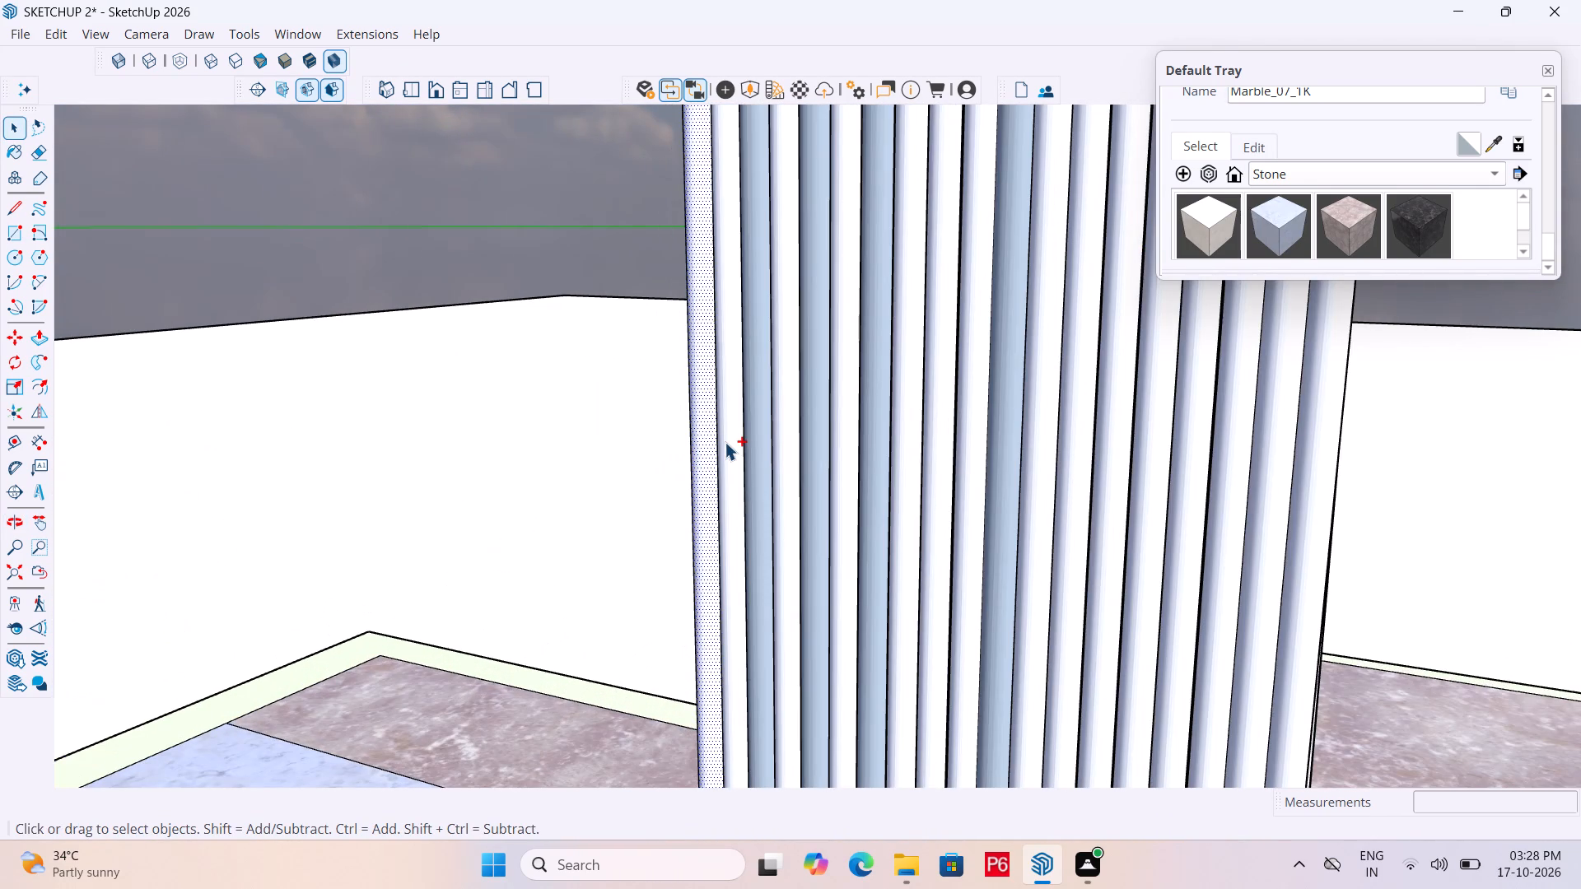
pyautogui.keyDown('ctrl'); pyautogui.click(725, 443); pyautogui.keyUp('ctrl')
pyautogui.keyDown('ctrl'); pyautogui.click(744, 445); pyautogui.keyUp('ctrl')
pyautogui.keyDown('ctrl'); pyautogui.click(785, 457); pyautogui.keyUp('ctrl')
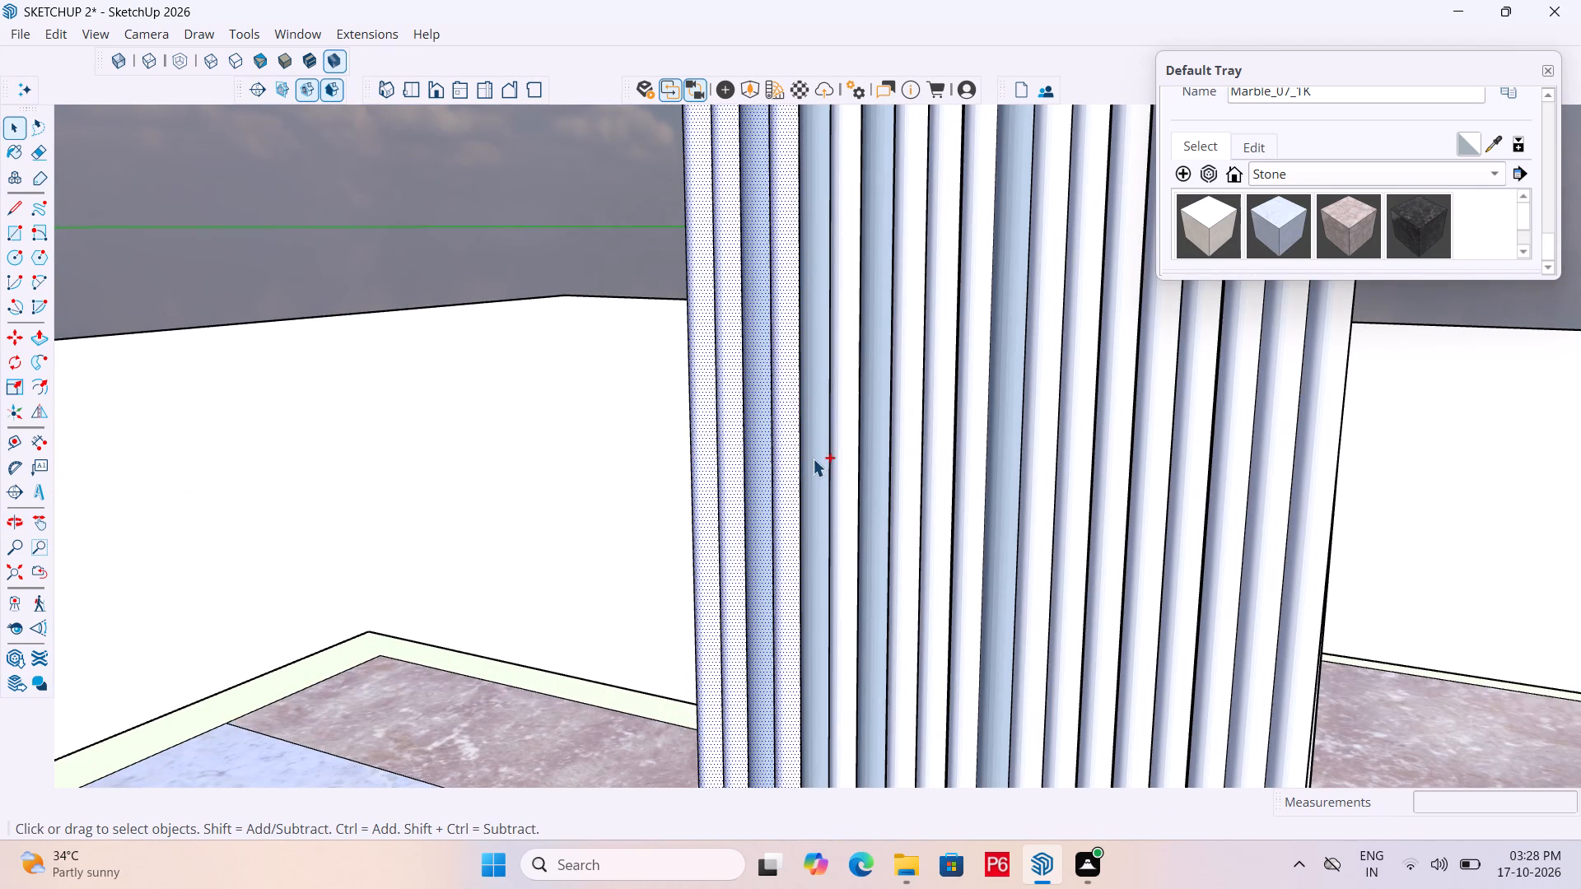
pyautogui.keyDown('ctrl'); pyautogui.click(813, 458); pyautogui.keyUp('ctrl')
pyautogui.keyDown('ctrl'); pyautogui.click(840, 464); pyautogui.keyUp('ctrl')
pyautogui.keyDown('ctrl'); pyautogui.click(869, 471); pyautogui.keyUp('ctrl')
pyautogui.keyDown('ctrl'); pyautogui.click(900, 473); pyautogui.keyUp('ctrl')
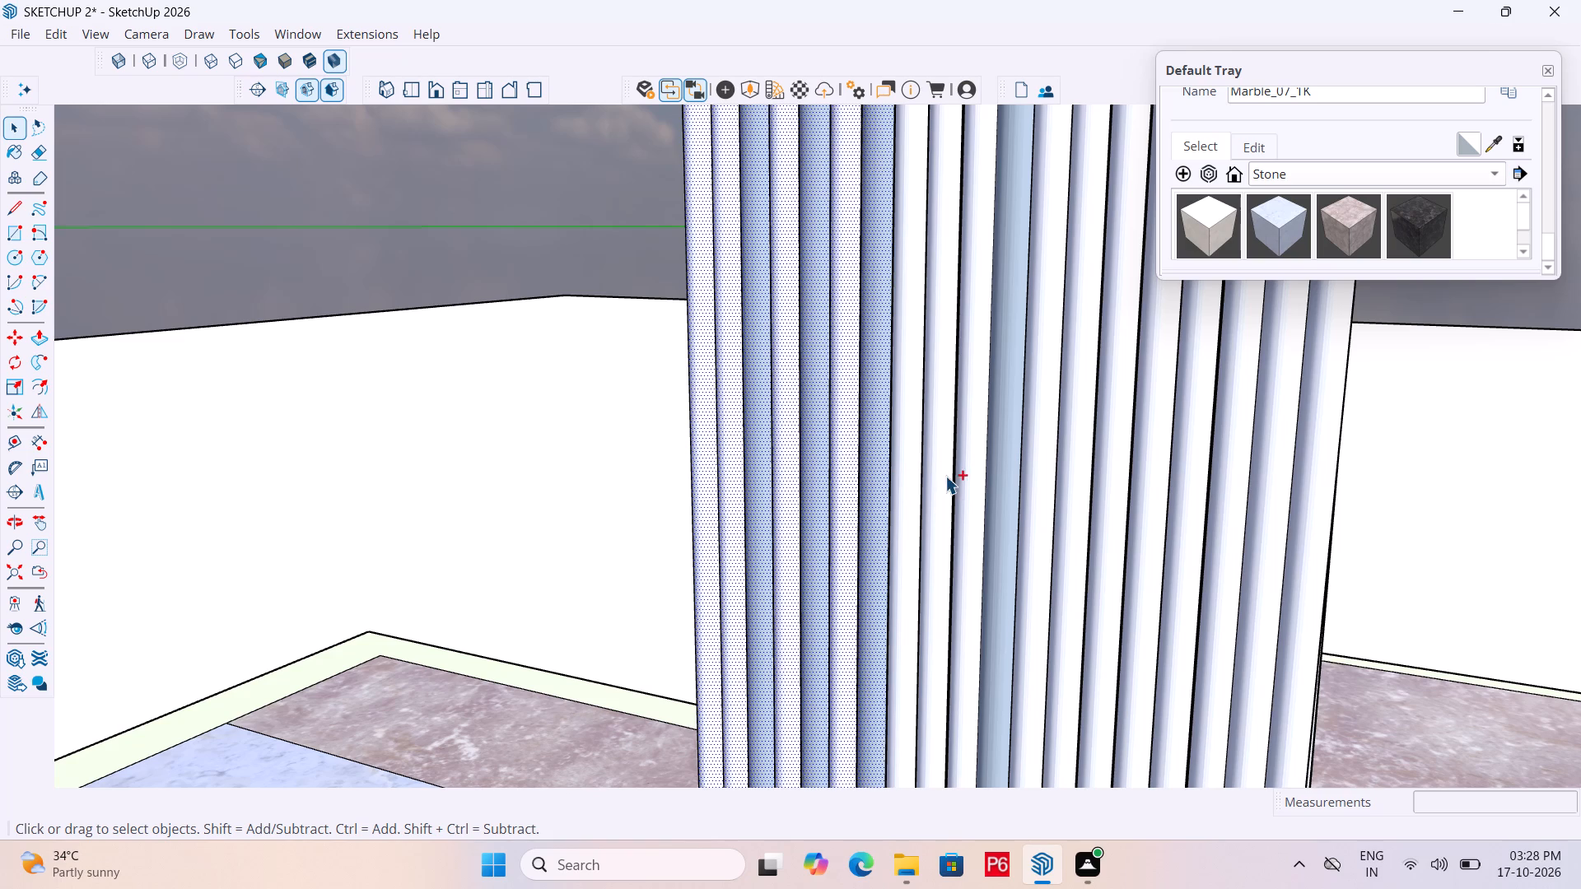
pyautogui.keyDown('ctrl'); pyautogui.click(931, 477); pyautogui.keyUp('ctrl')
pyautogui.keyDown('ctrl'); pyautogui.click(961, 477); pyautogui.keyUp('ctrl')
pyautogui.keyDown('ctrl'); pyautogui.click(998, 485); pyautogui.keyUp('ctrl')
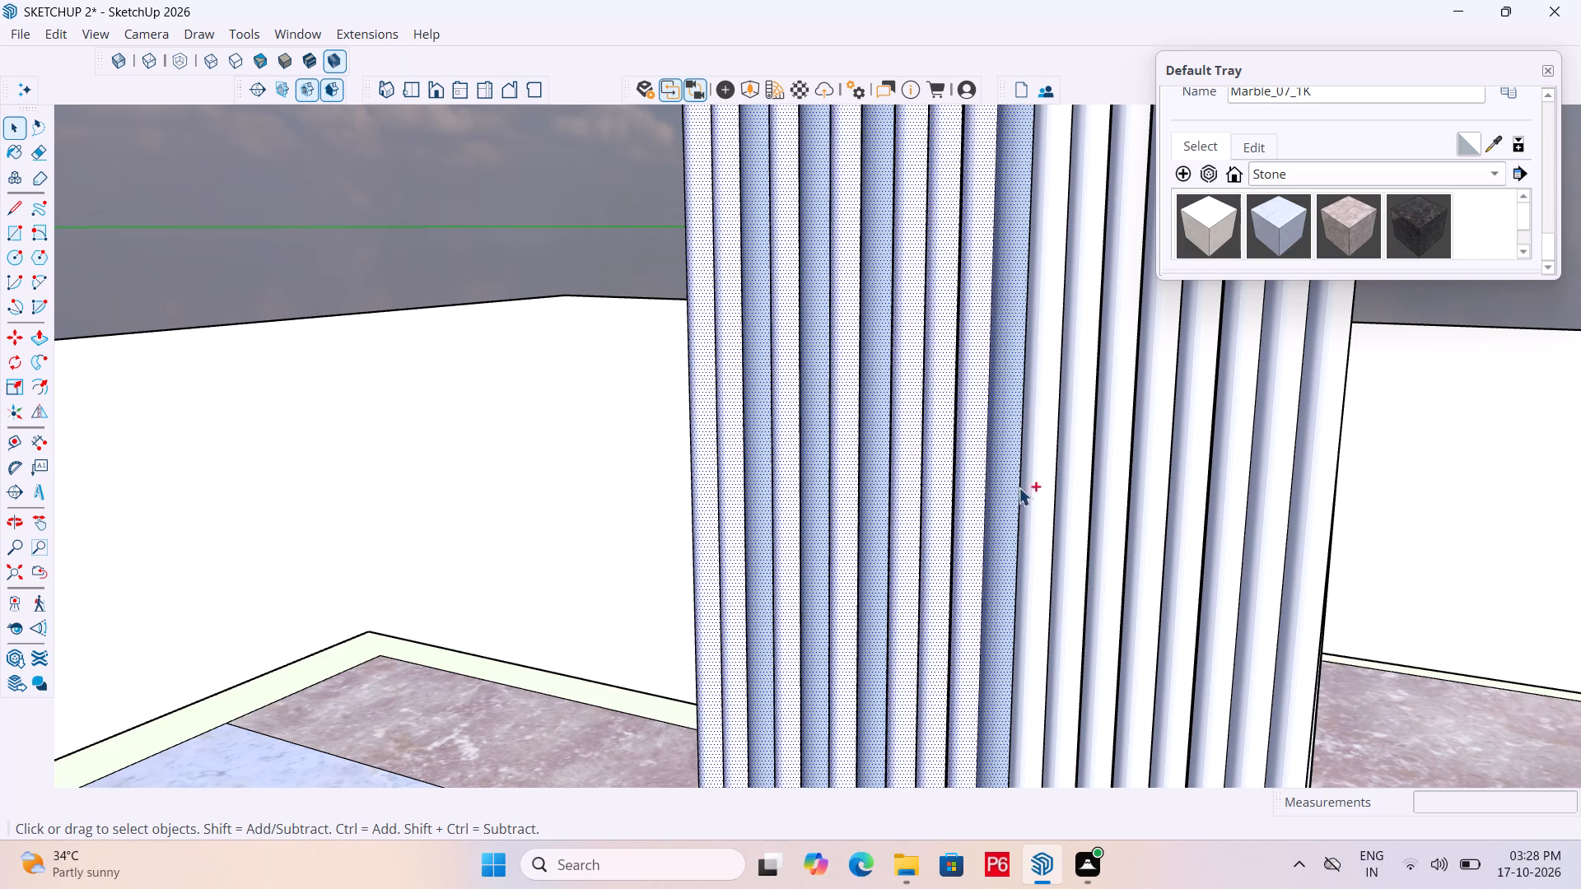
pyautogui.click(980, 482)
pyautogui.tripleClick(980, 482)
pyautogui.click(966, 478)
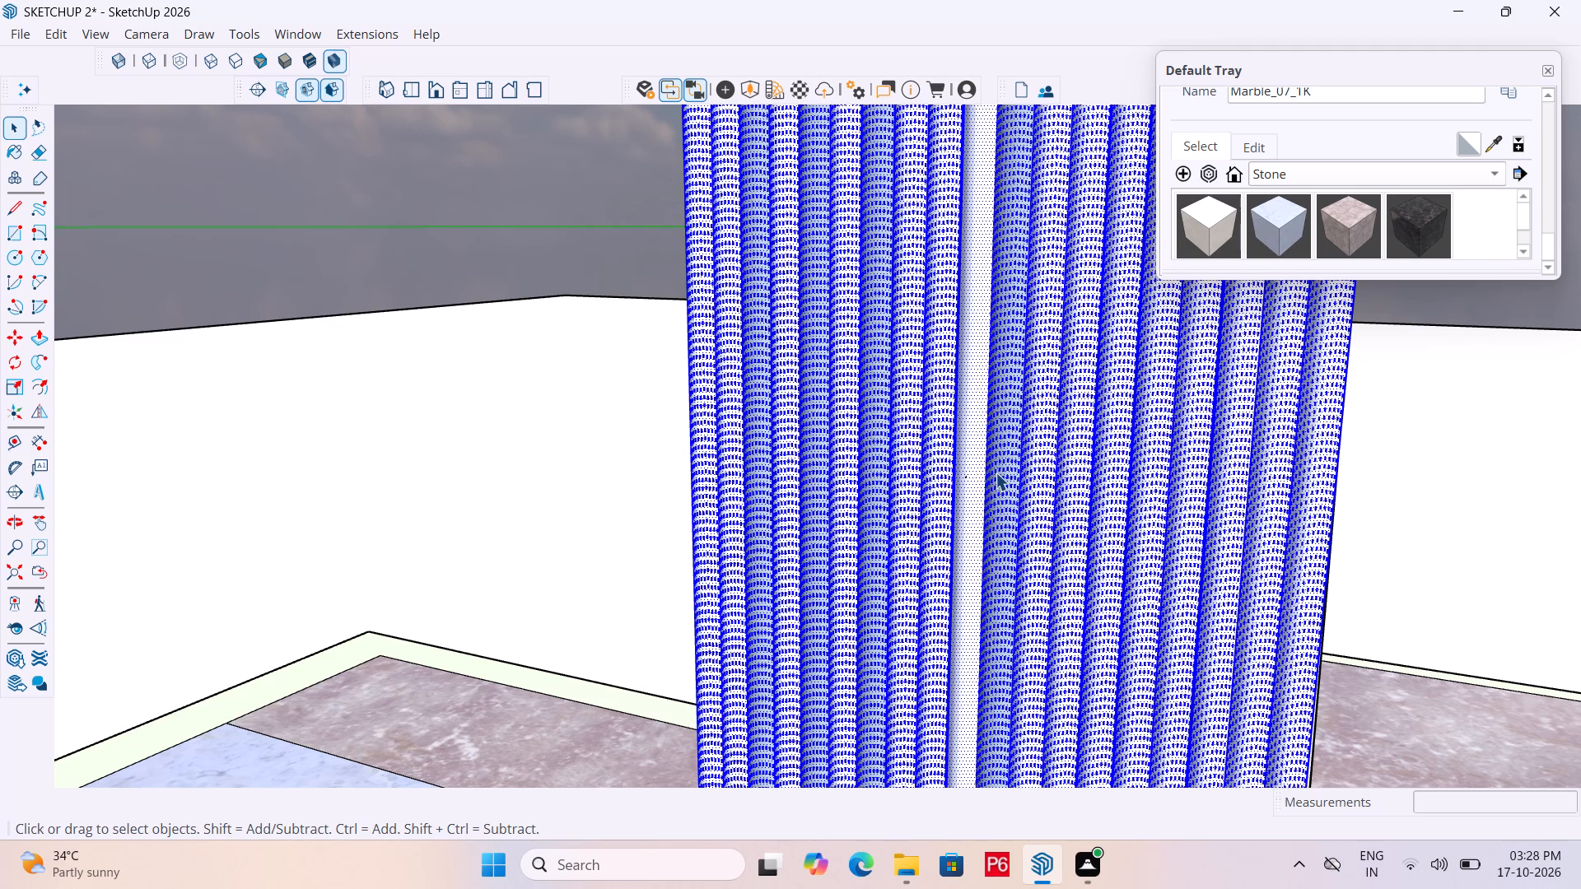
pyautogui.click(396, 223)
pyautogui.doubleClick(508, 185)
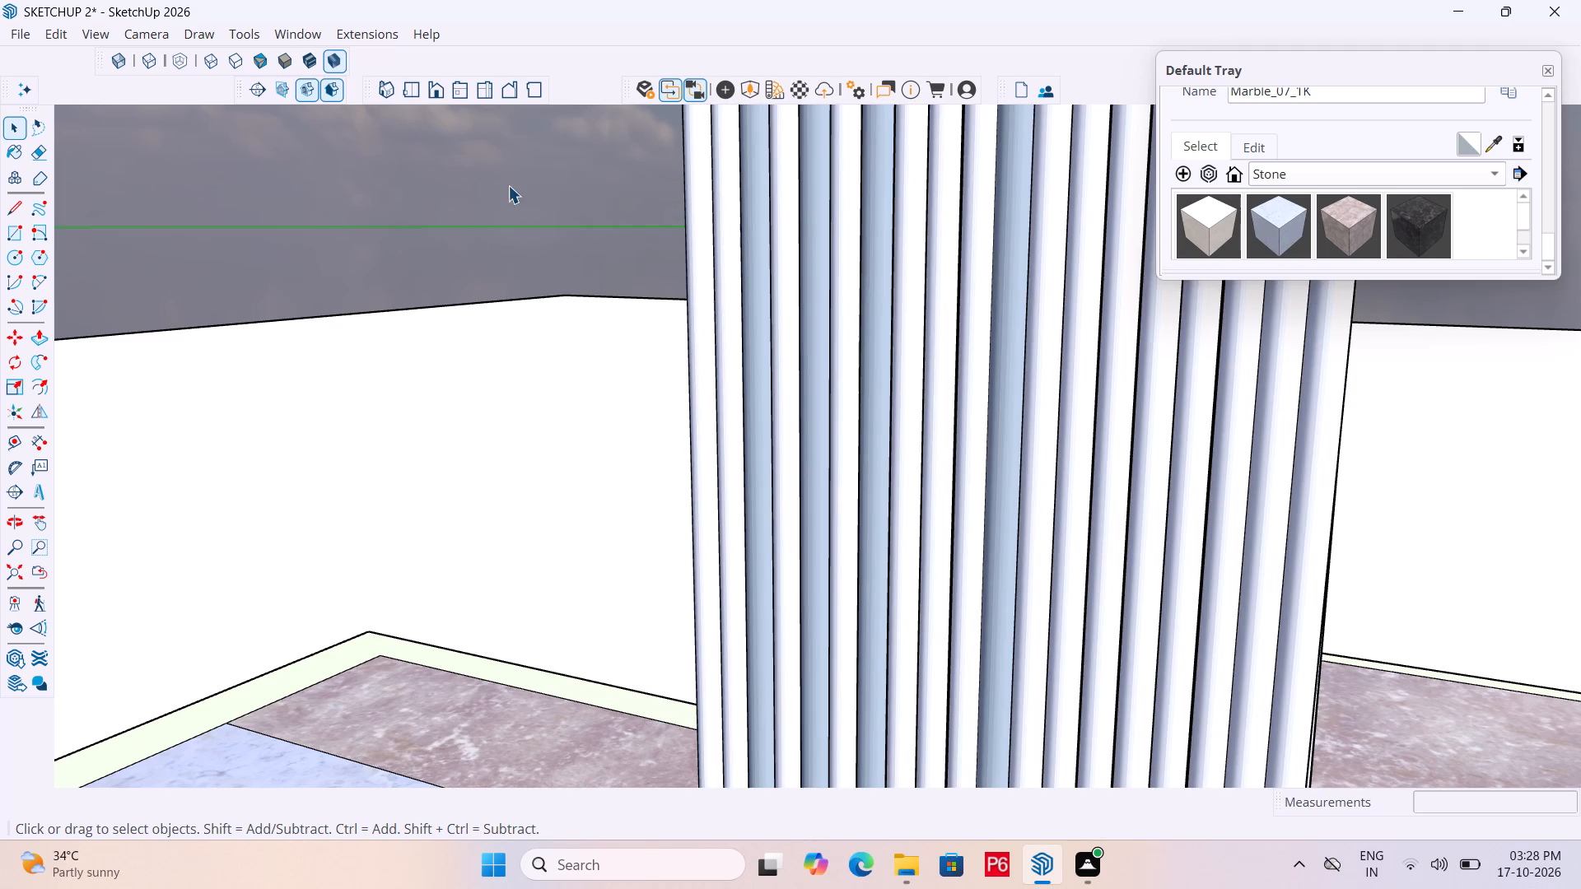
# Select all connected curtain folds plus the top rail and frame, and make them one group.
pyautogui.doubleClick(867, 333)
pyautogui.doubleClick(868, 331)
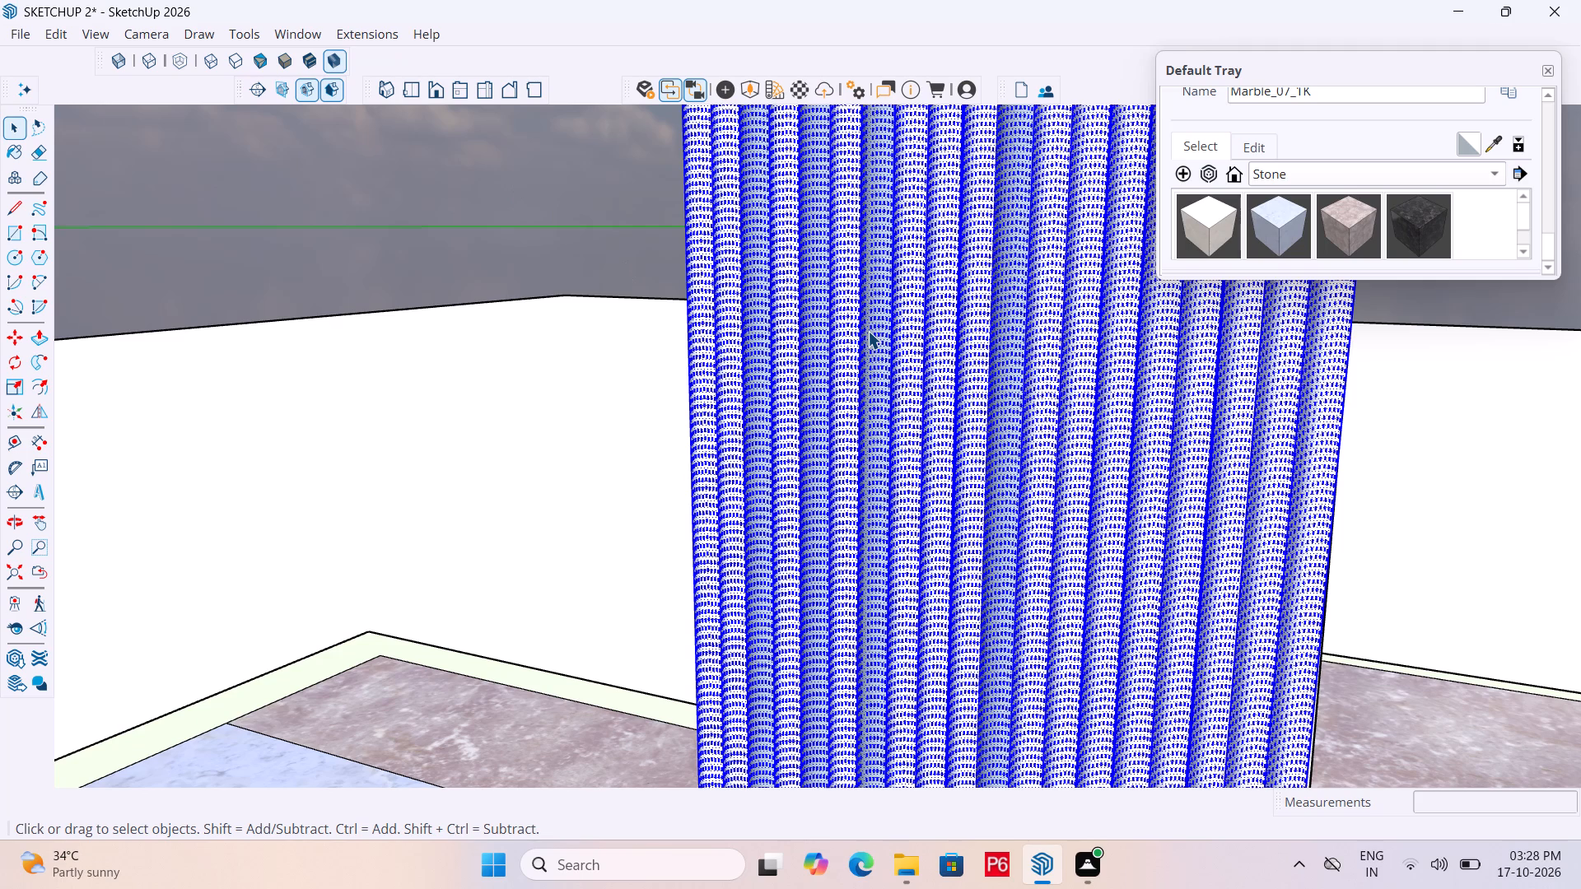
pyautogui.scroll(-11, 744, 325)
pyautogui.scroll(5, 885, 175)
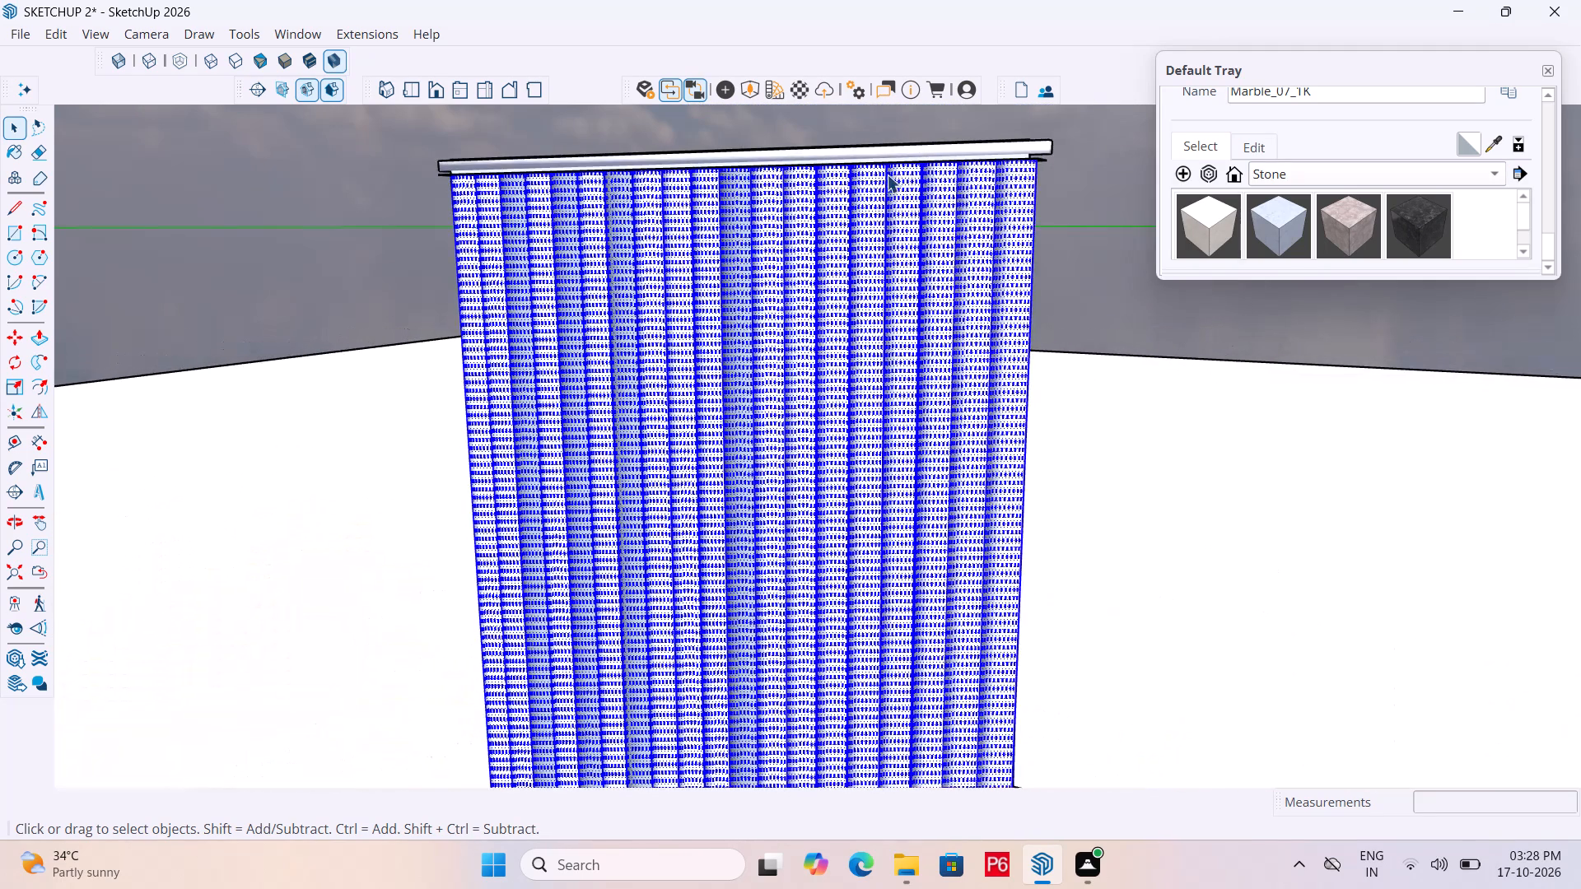
pyautogui.keyDown('ctrl'); pyautogui.click(985, 149); pyautogui.keyUp('ctrl')
pyautogui.scroll(-6, 576, 203)
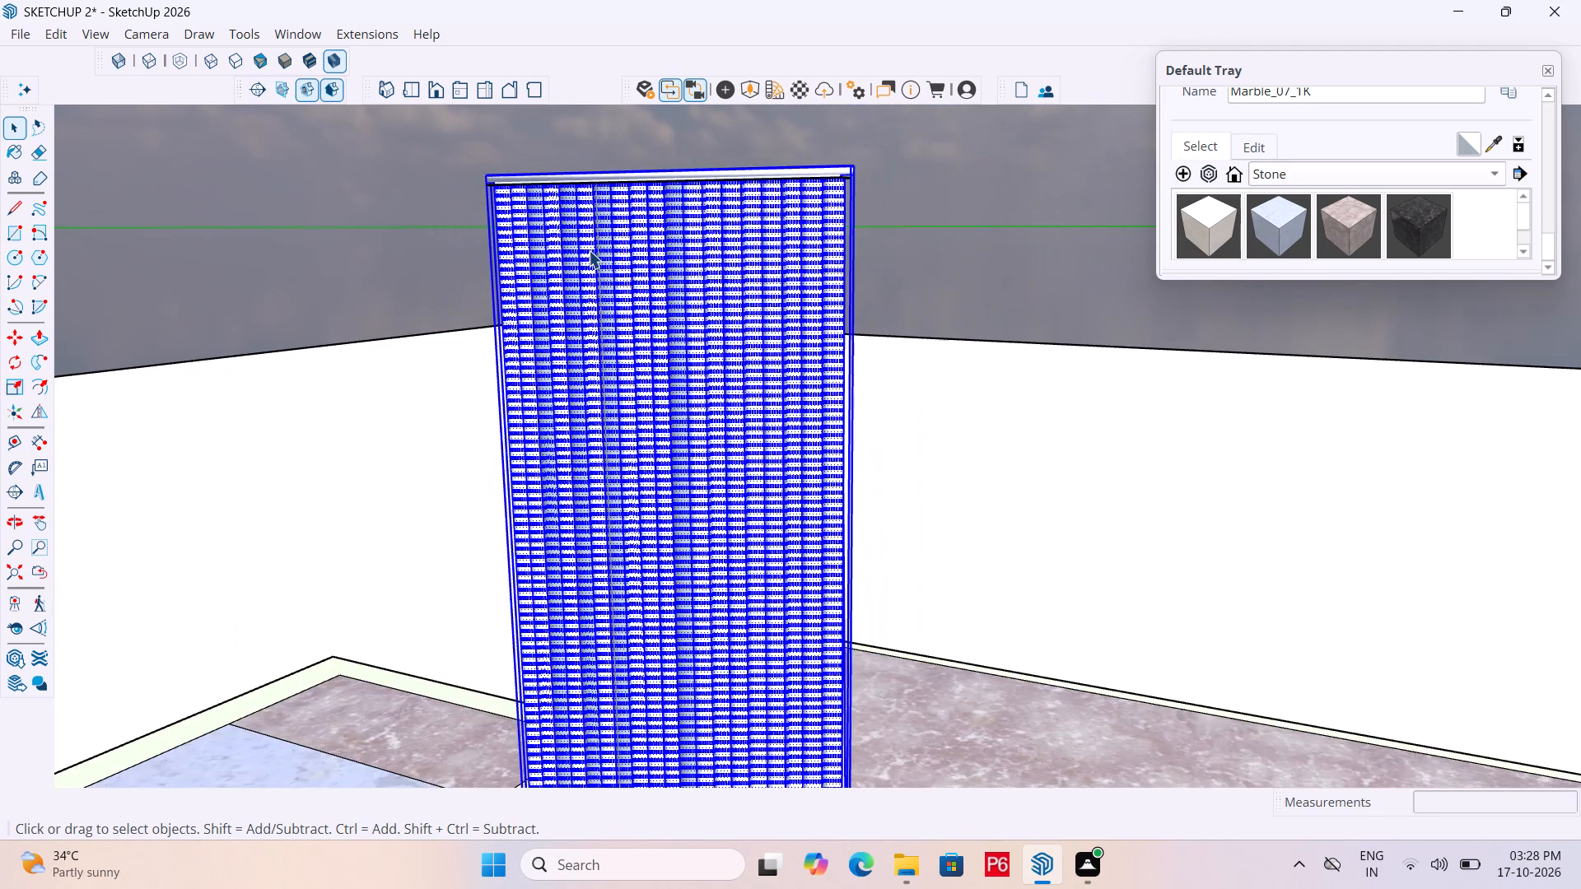
pyautogui.rightClick(589, 251)
pyautogui.click(690, 469)
pyautogui.scroll(-2, 618, 365)
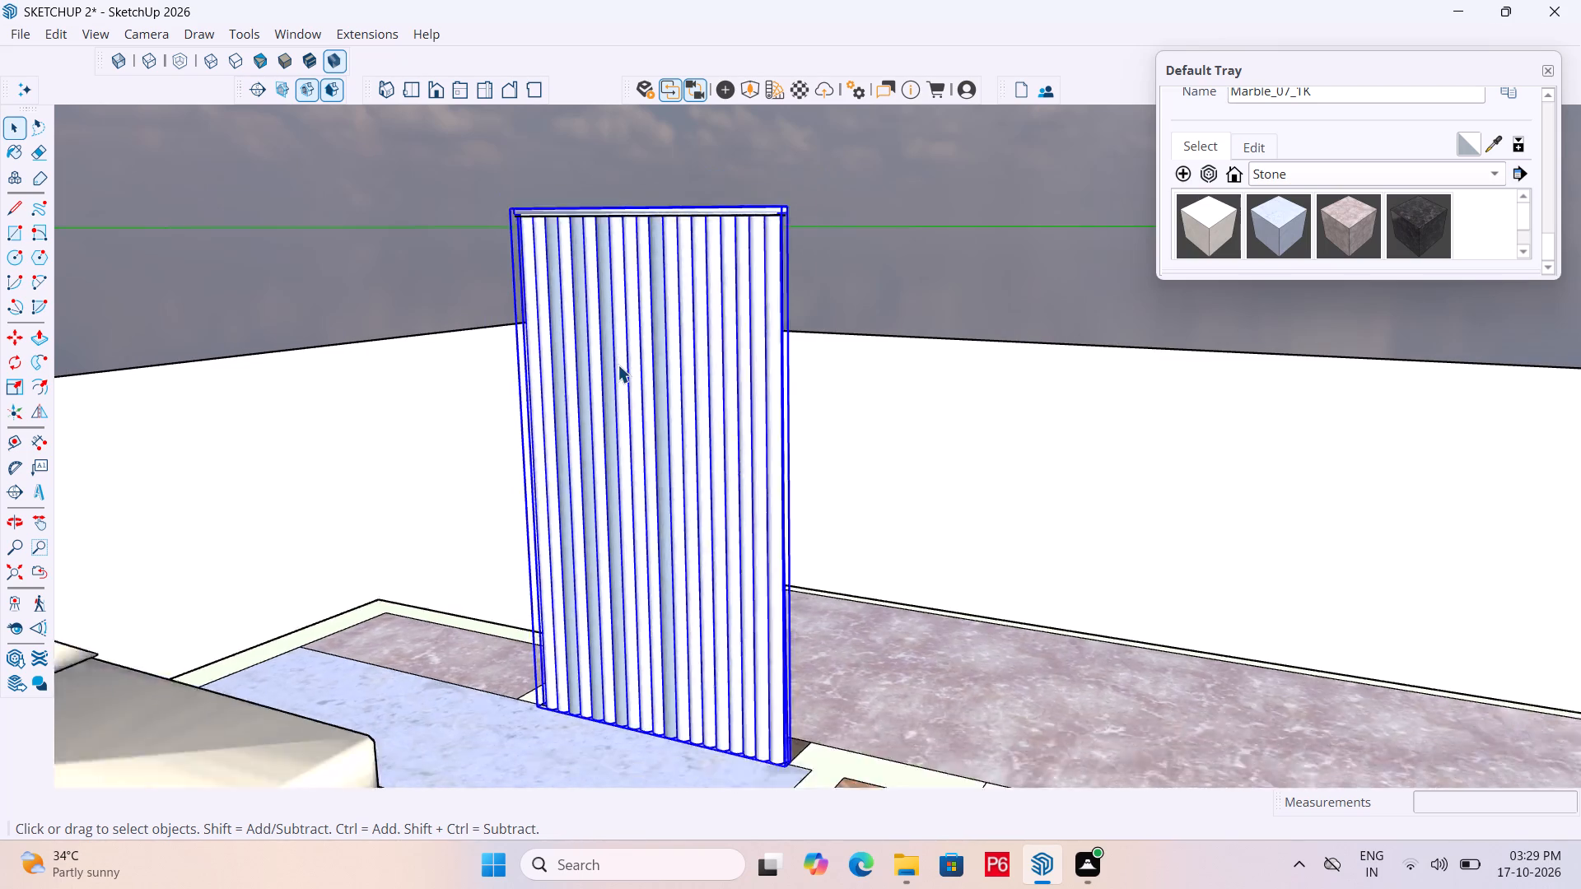
pyautogui.scroll(-4, 618, 365)
pyautogui.click(843, 290)
# Copy the curtain group by its bottom corner to the adjacent bedroom's opening, about 7' 9 11/16" away.
pyautogui.press('space')
pyautogui.click(720, 427)
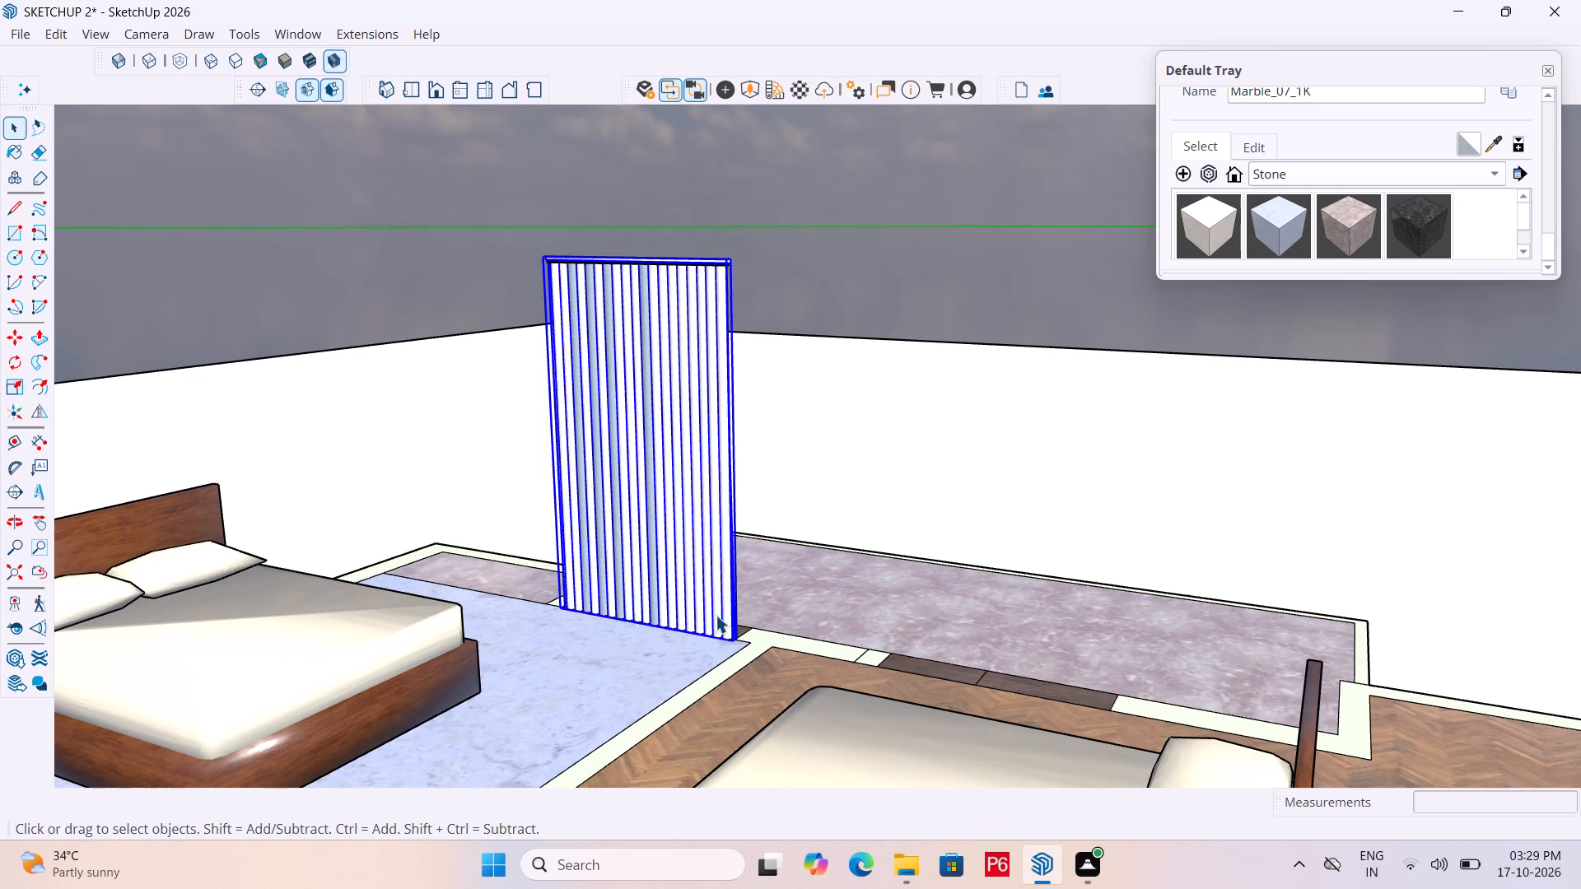
pyautogui.scroll(3, 732, 648)
pyautogui.moveTo(718, 673); pyautogui.dragTo(385, 770, button='middle')
pyautogui.scroll(13, 689, 622)
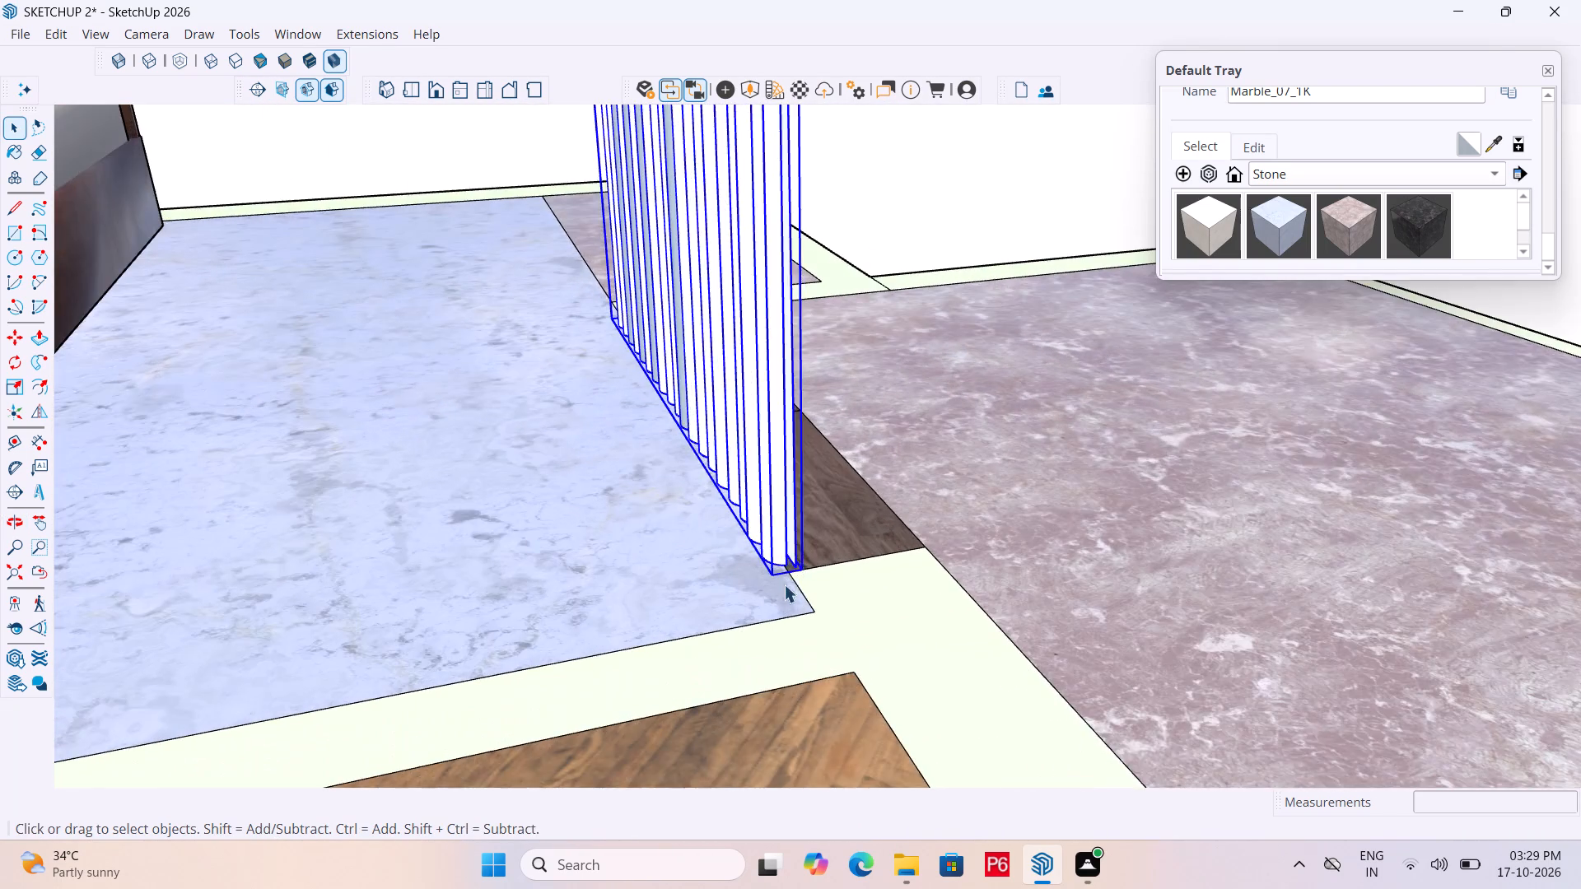
pyautogui.scroll(12, 784, 584)
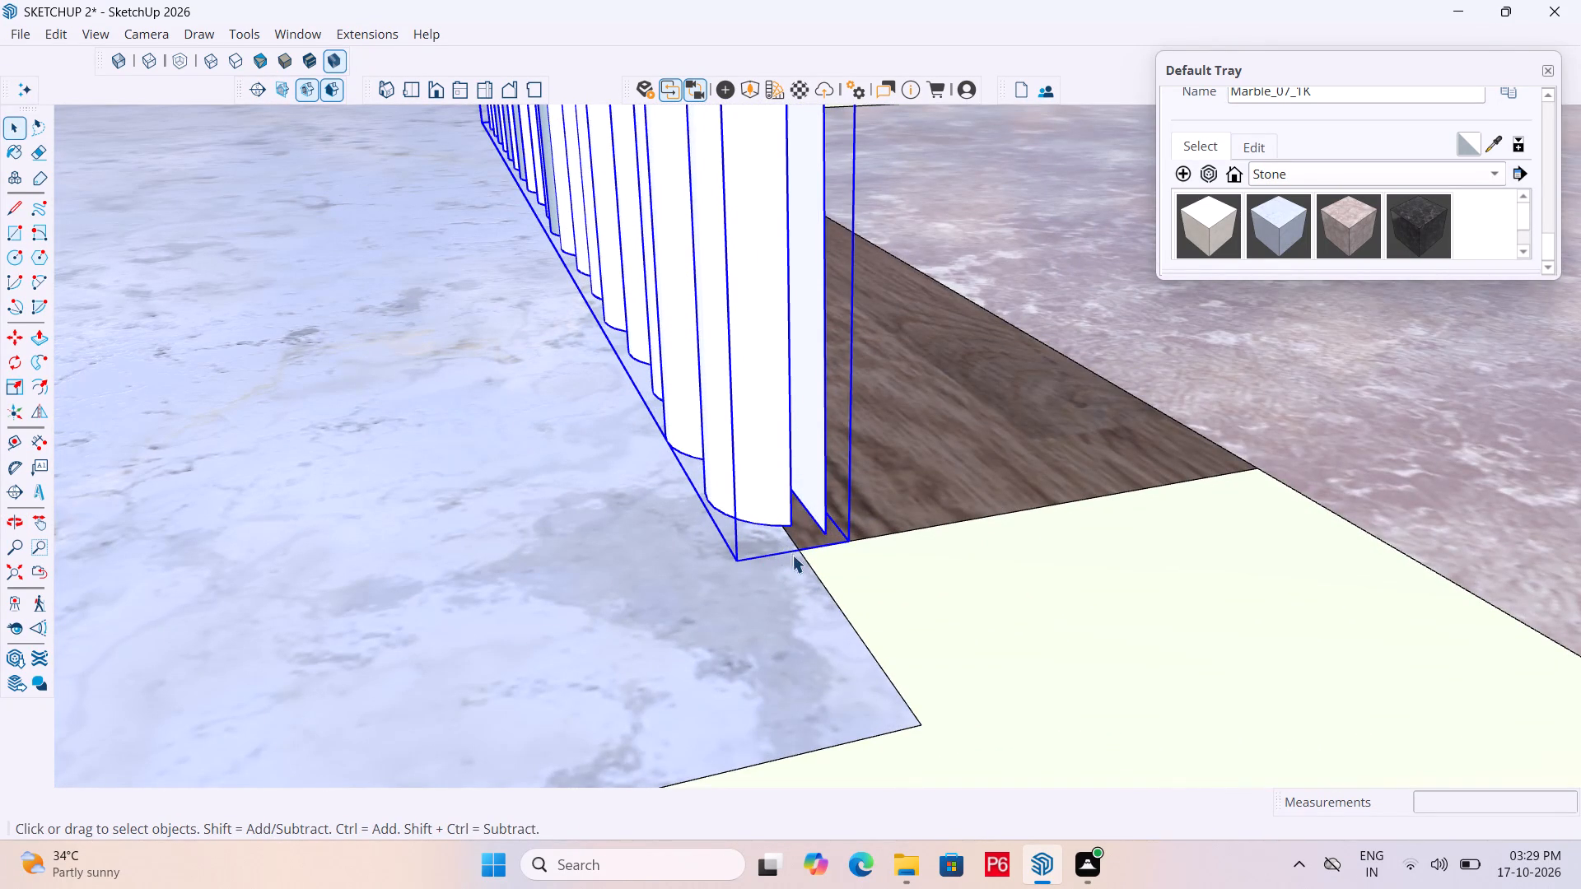
pyautogui.press('m')
pyautogui.click(804, 556)
pyautogui.scroll(-7, 695, 460)
pyautogui.scroll(-18, 536, 323)
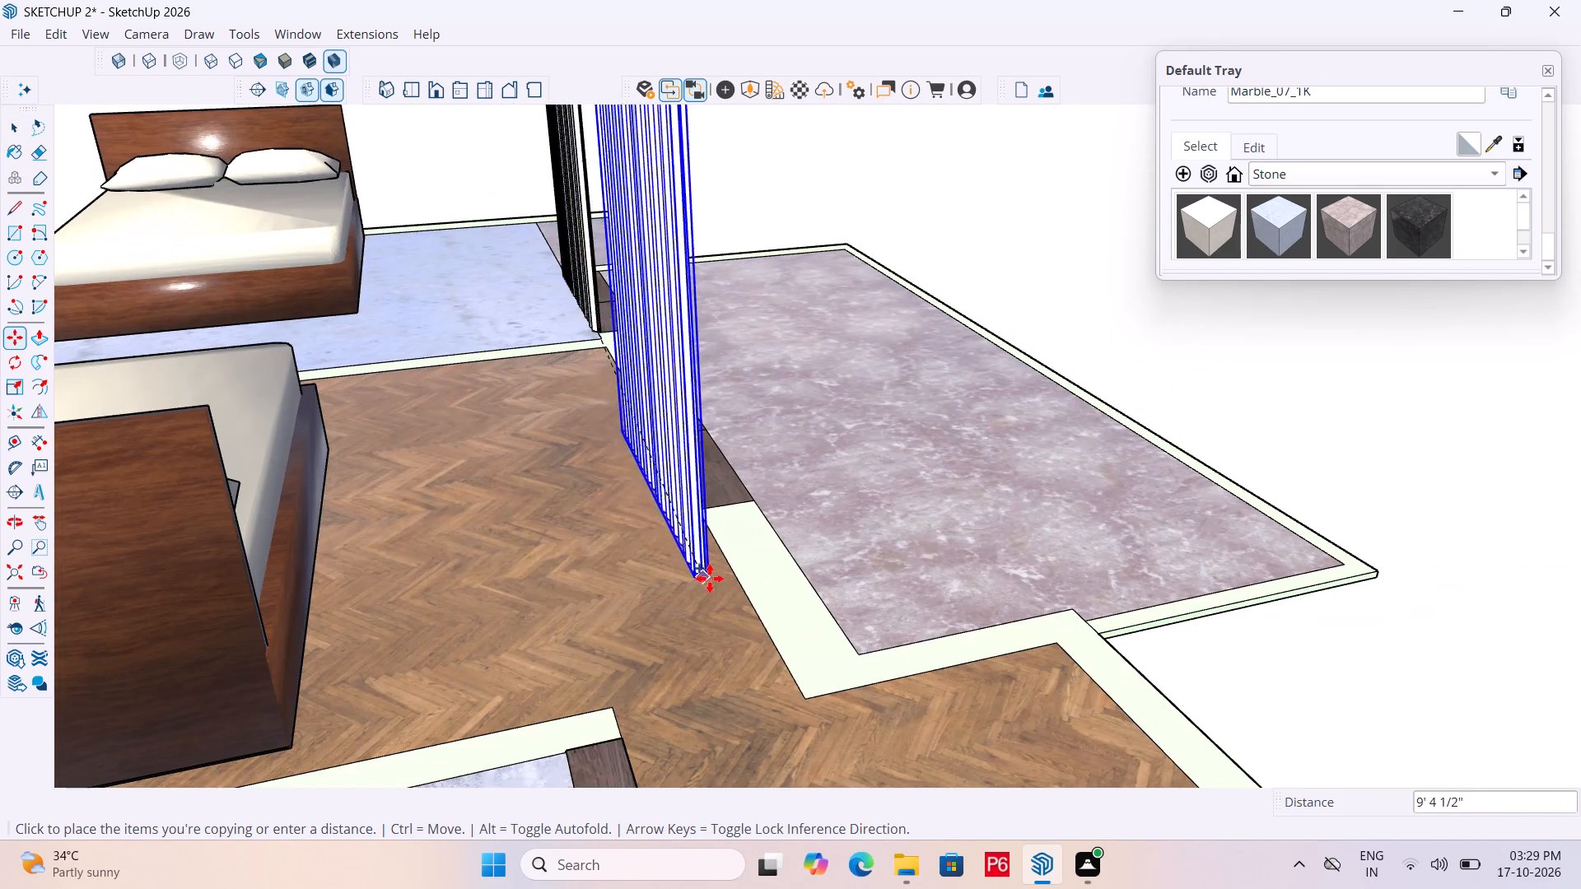
pyautogui.scroll(6, 727, 556)
pyautogui.scroll(12, 677, 491)
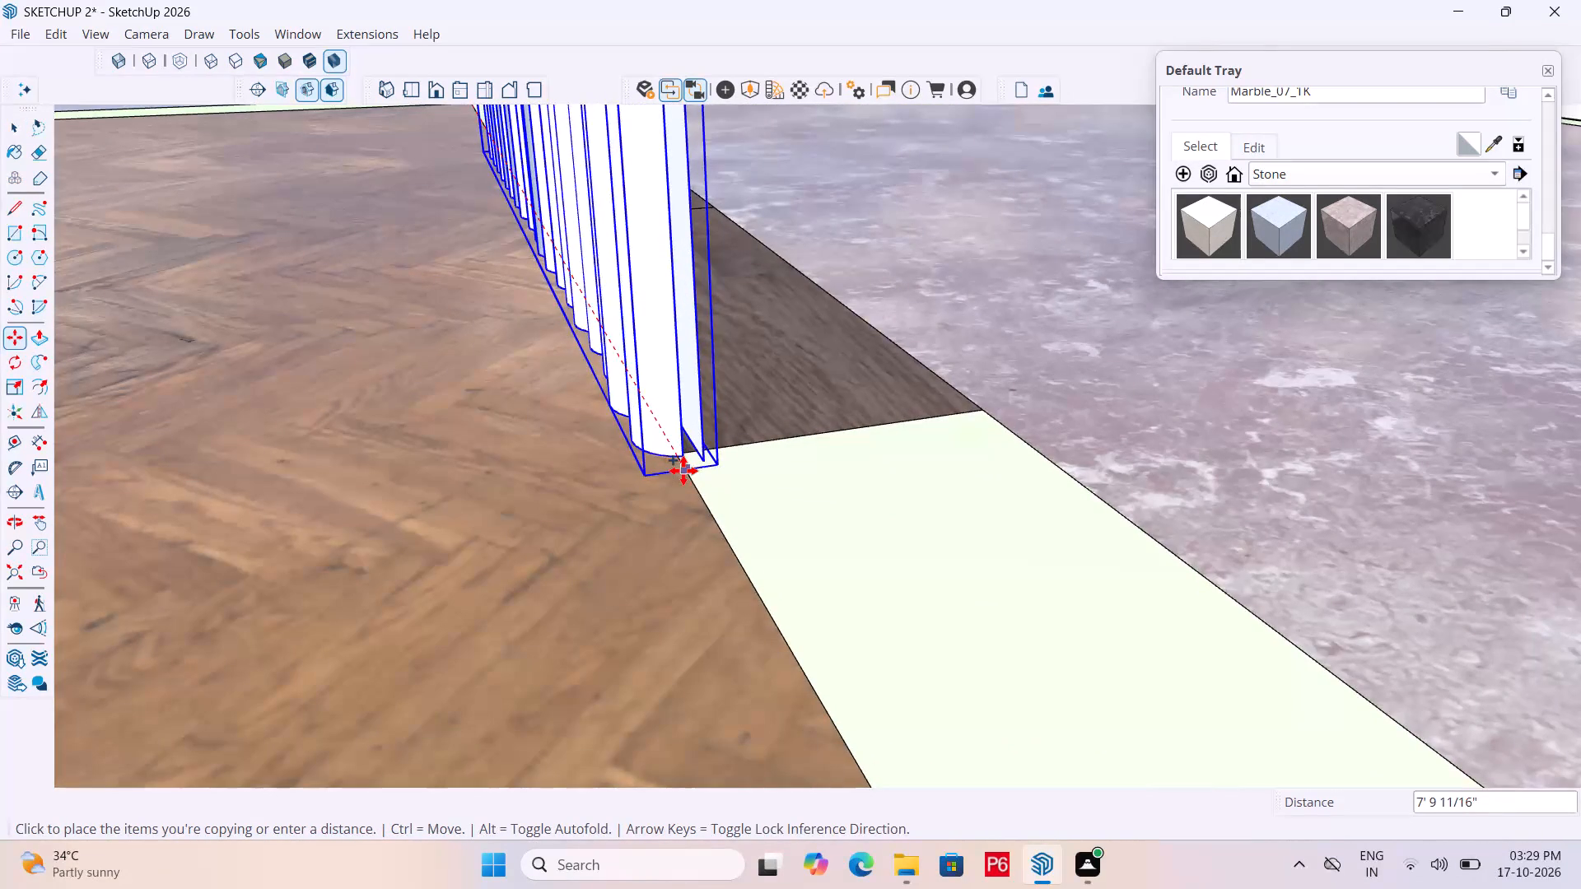
pyautogui.click(683, 470)
# Save the model with both bedroom curtains in place.
pyautogui.scroll(-13, 765, 540)
pyautogui.moveTo(537, 544); pyautogui.dragTo(906, 510, button='middle')
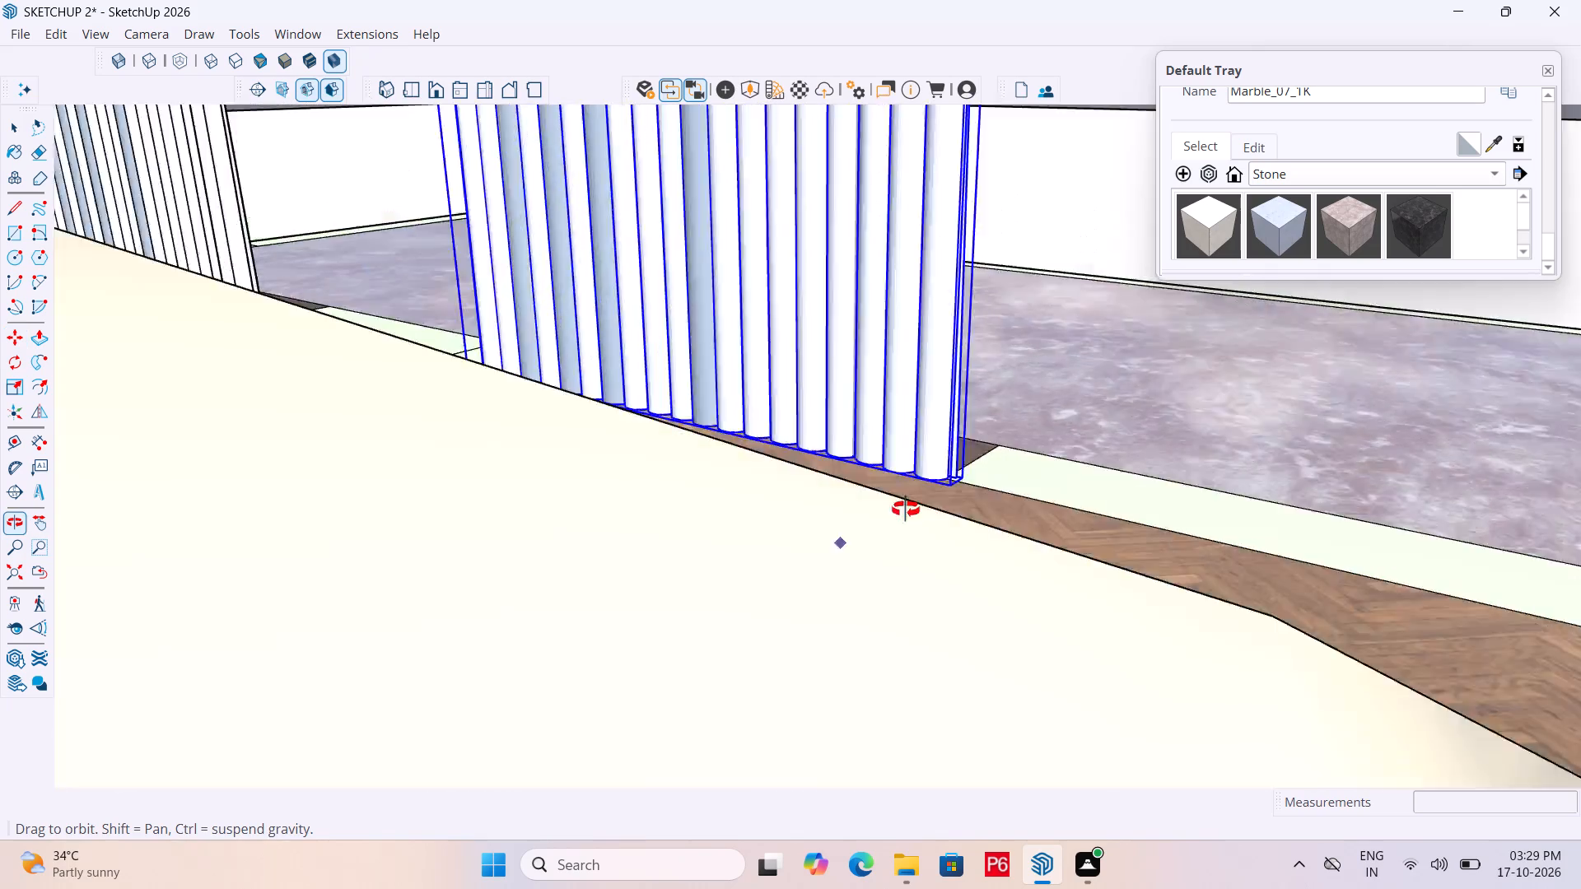
pyautogui.moveTo(906, 510); pyautogui.dragTo(964, 515, button='middle')
pyautogui.scroll(-8, 791, 484)
pyautogui.scroll(-14, 599, 468)
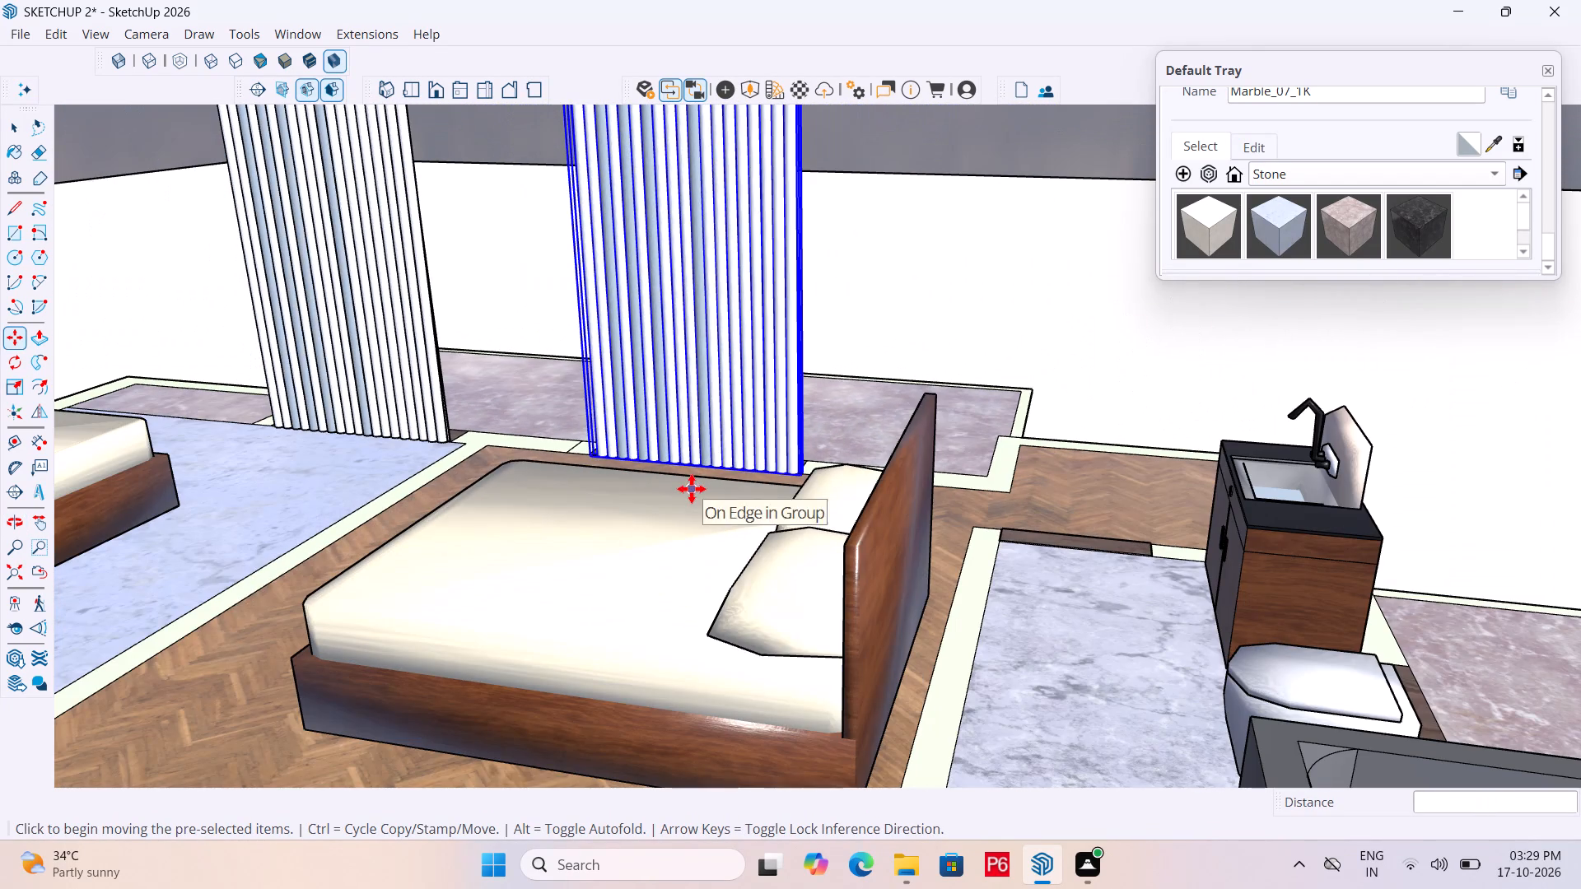
pyautogui.hotkey('ctrl', 's')
pyautogui.hotkey('ctrl', 's')
pyautogui.hotkey('ctrl', 's')
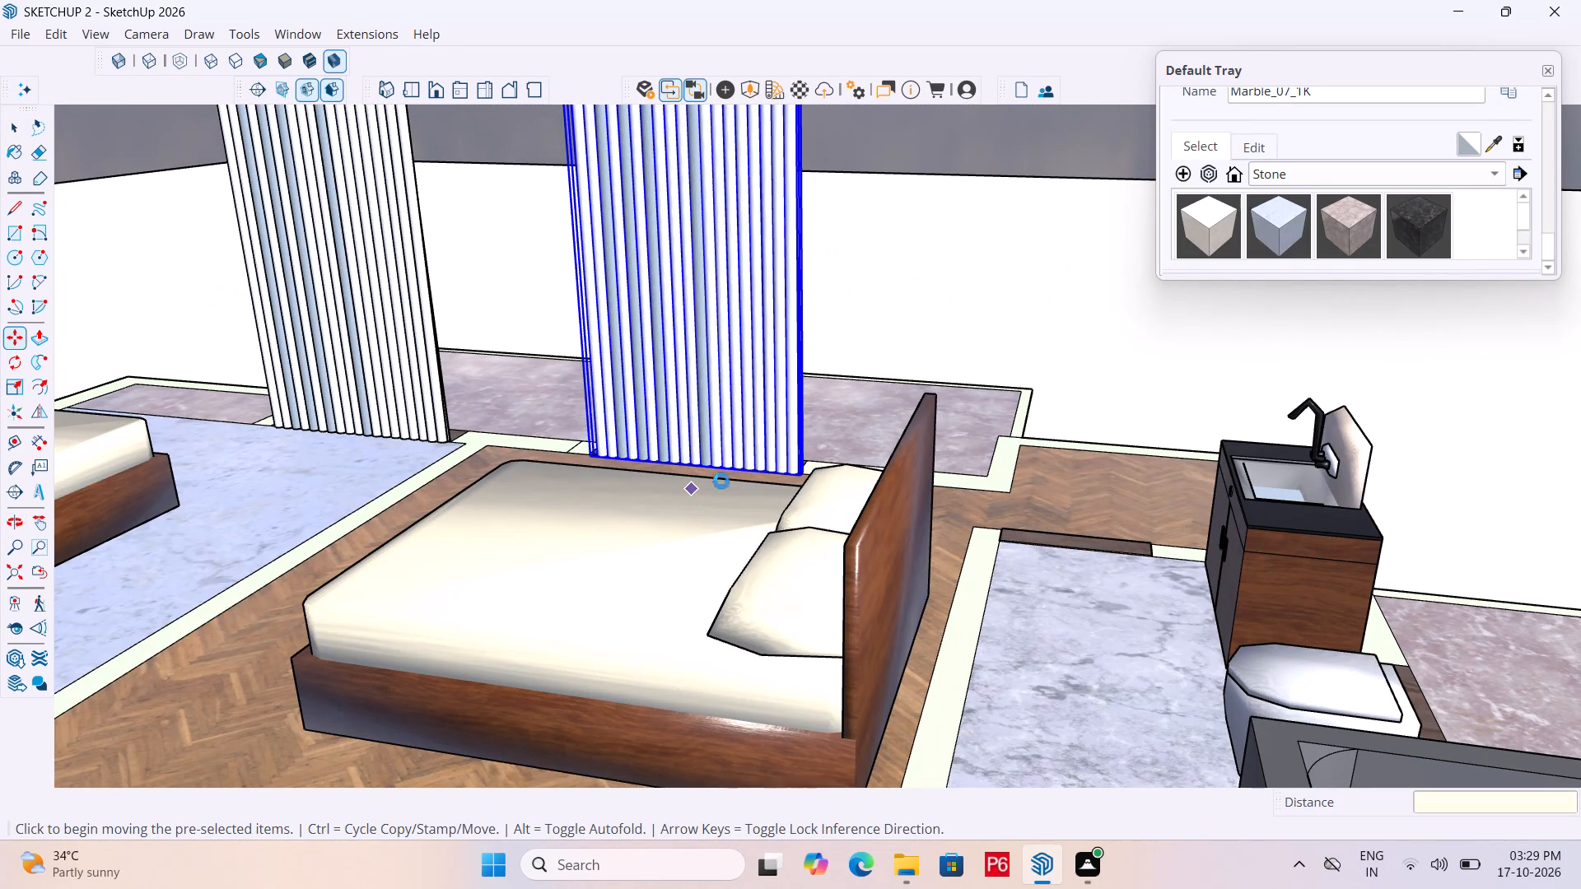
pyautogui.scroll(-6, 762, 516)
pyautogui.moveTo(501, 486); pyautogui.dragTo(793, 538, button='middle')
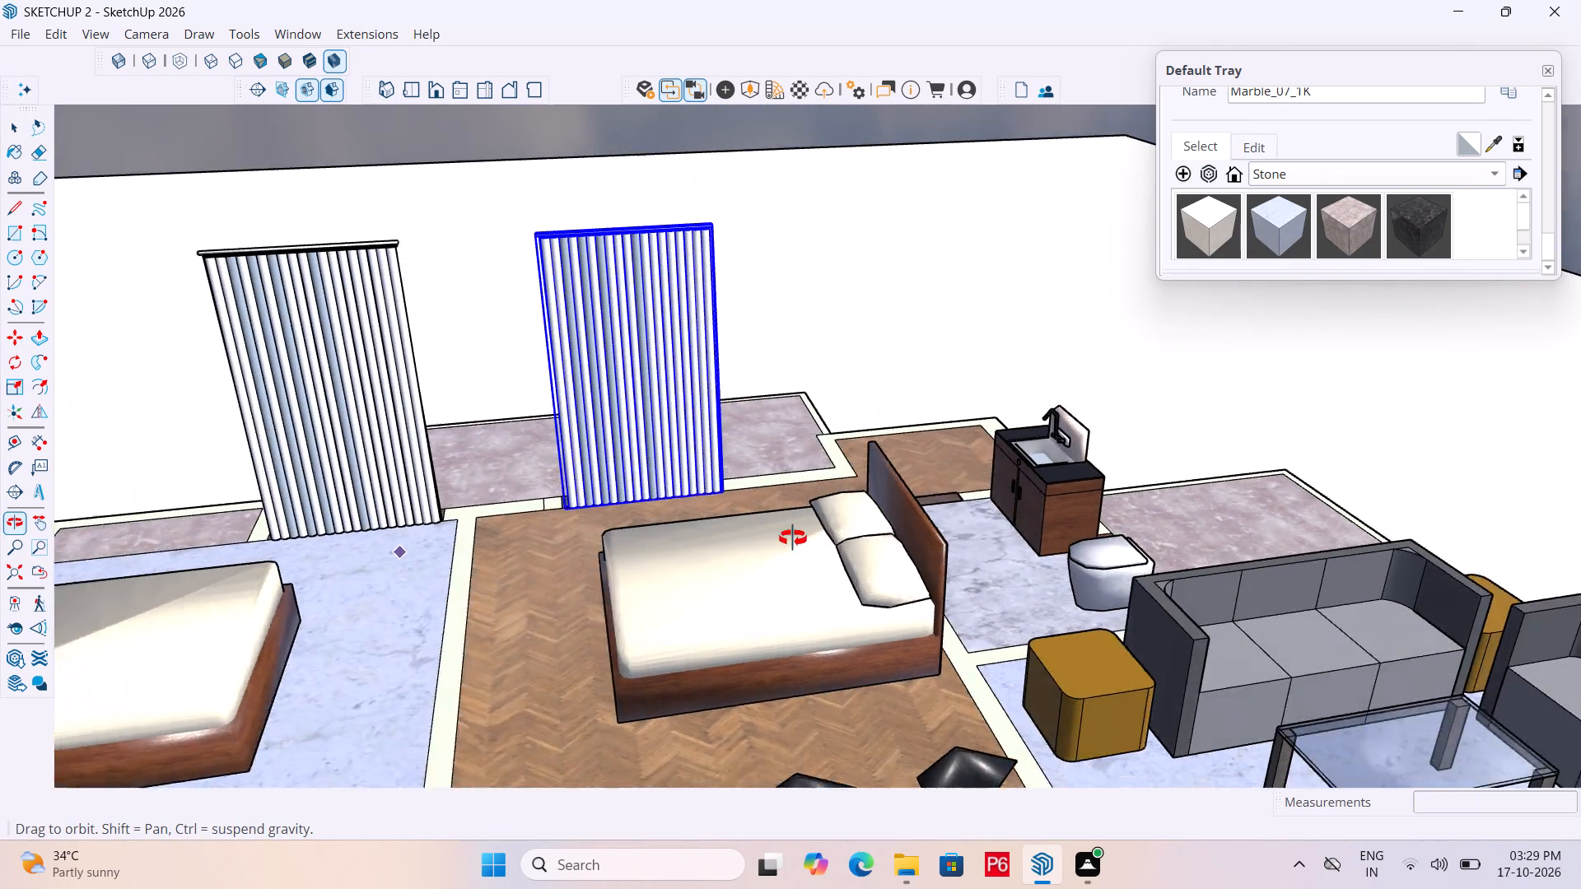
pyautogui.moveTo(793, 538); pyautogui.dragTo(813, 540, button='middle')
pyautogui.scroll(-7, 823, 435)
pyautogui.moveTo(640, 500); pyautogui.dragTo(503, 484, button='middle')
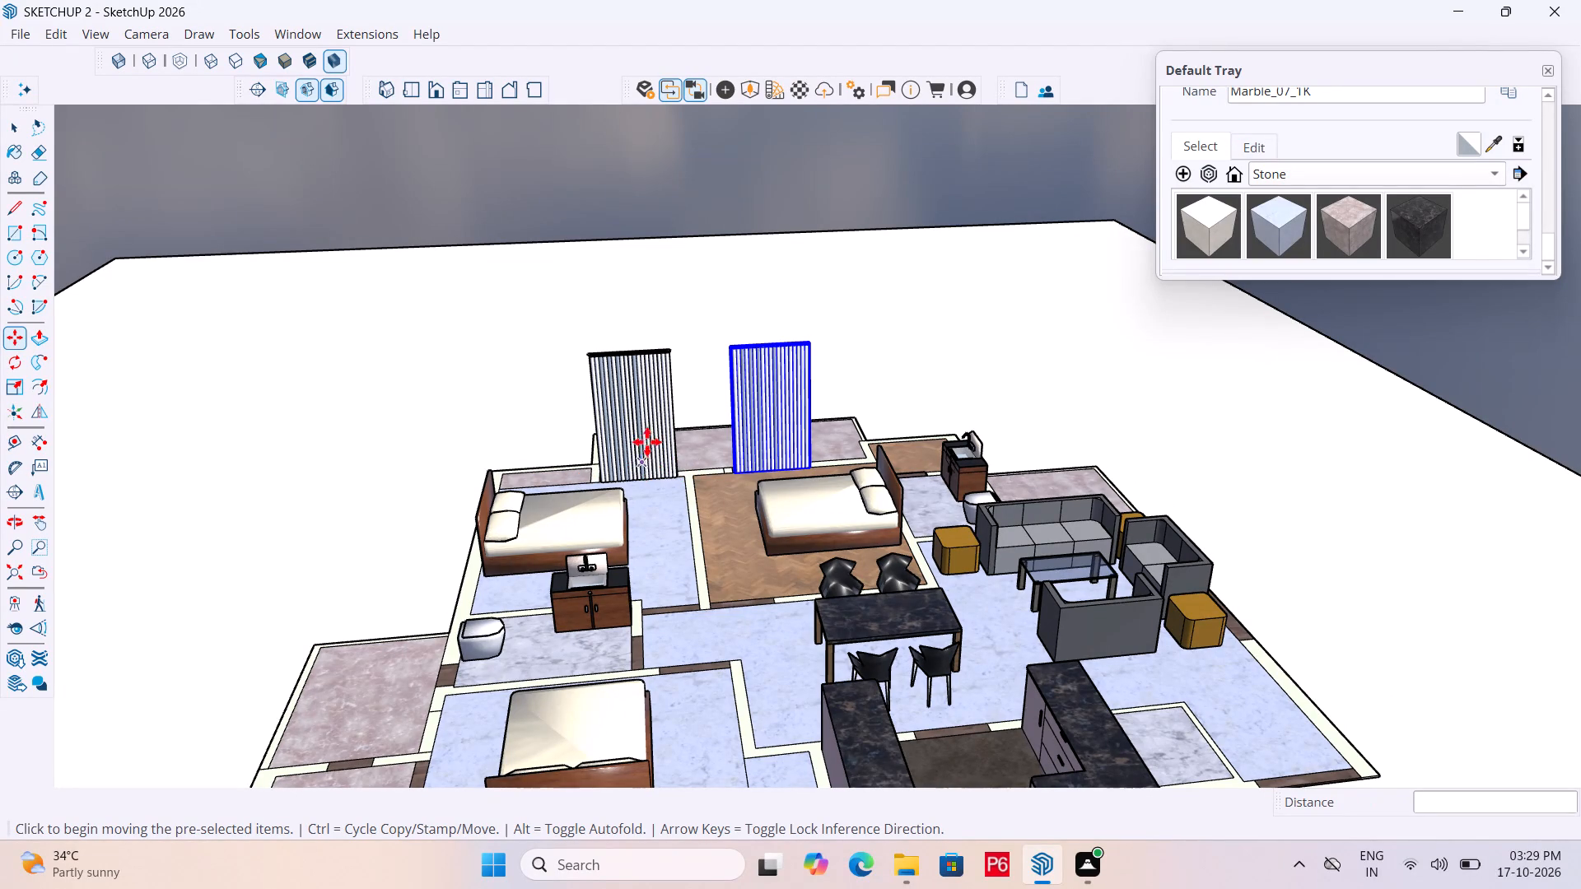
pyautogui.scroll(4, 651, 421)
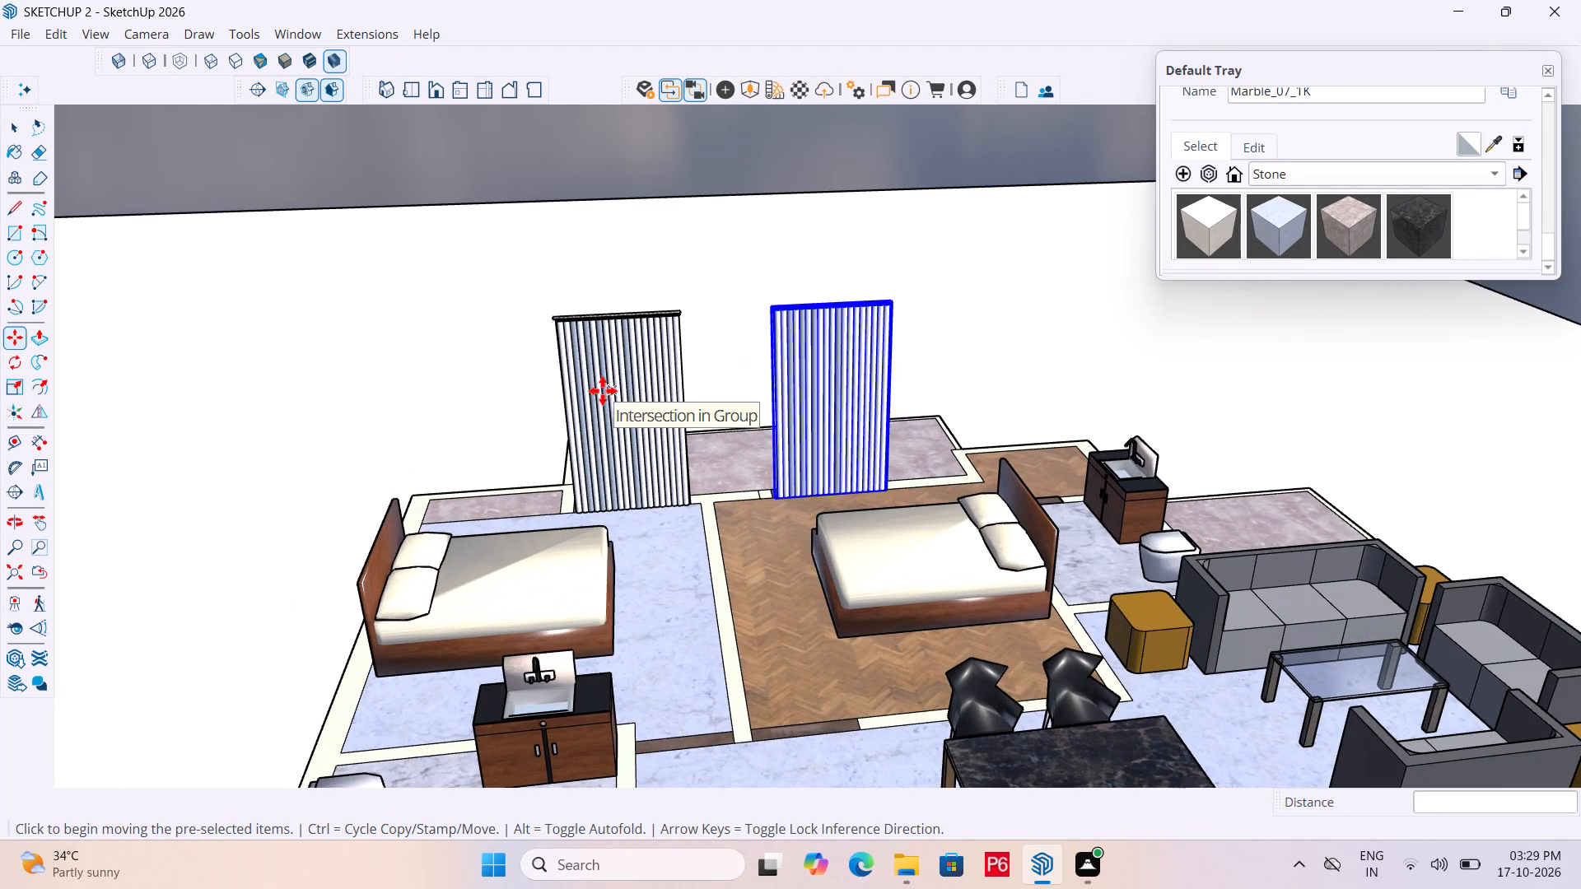
# Deselect the copied curtain and open the original bedroom curtain group for editing, with none of its folds selected.
pyautogui.scroll(-6, 818, 449)
pyautogui.scroll(-4, 667, 475)
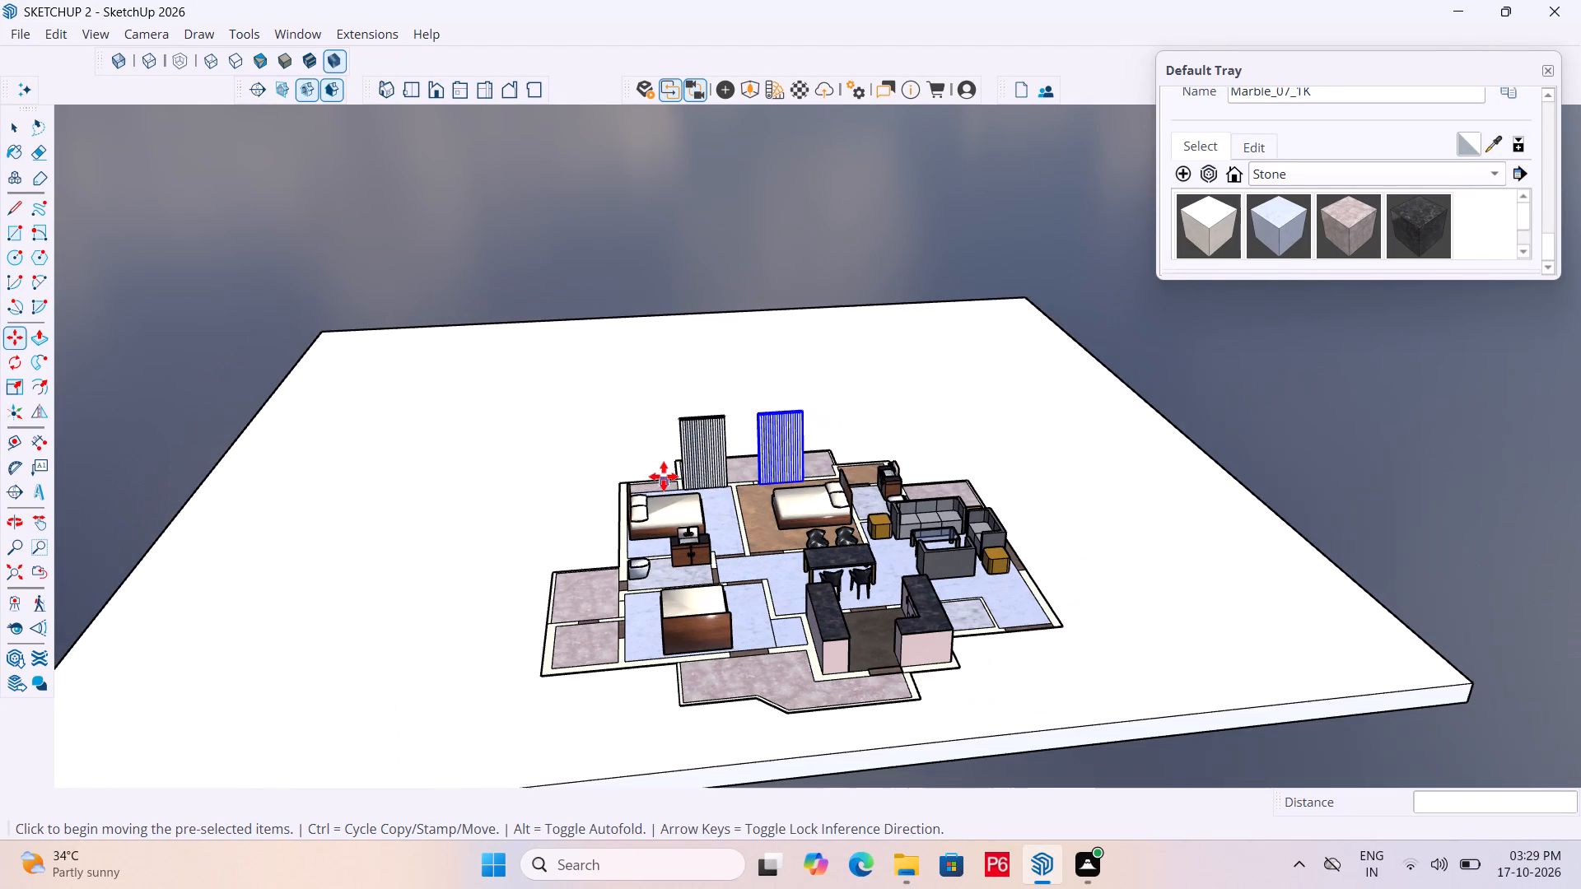
pyautogui.click(1373, 389)
pyautogui.press('space')
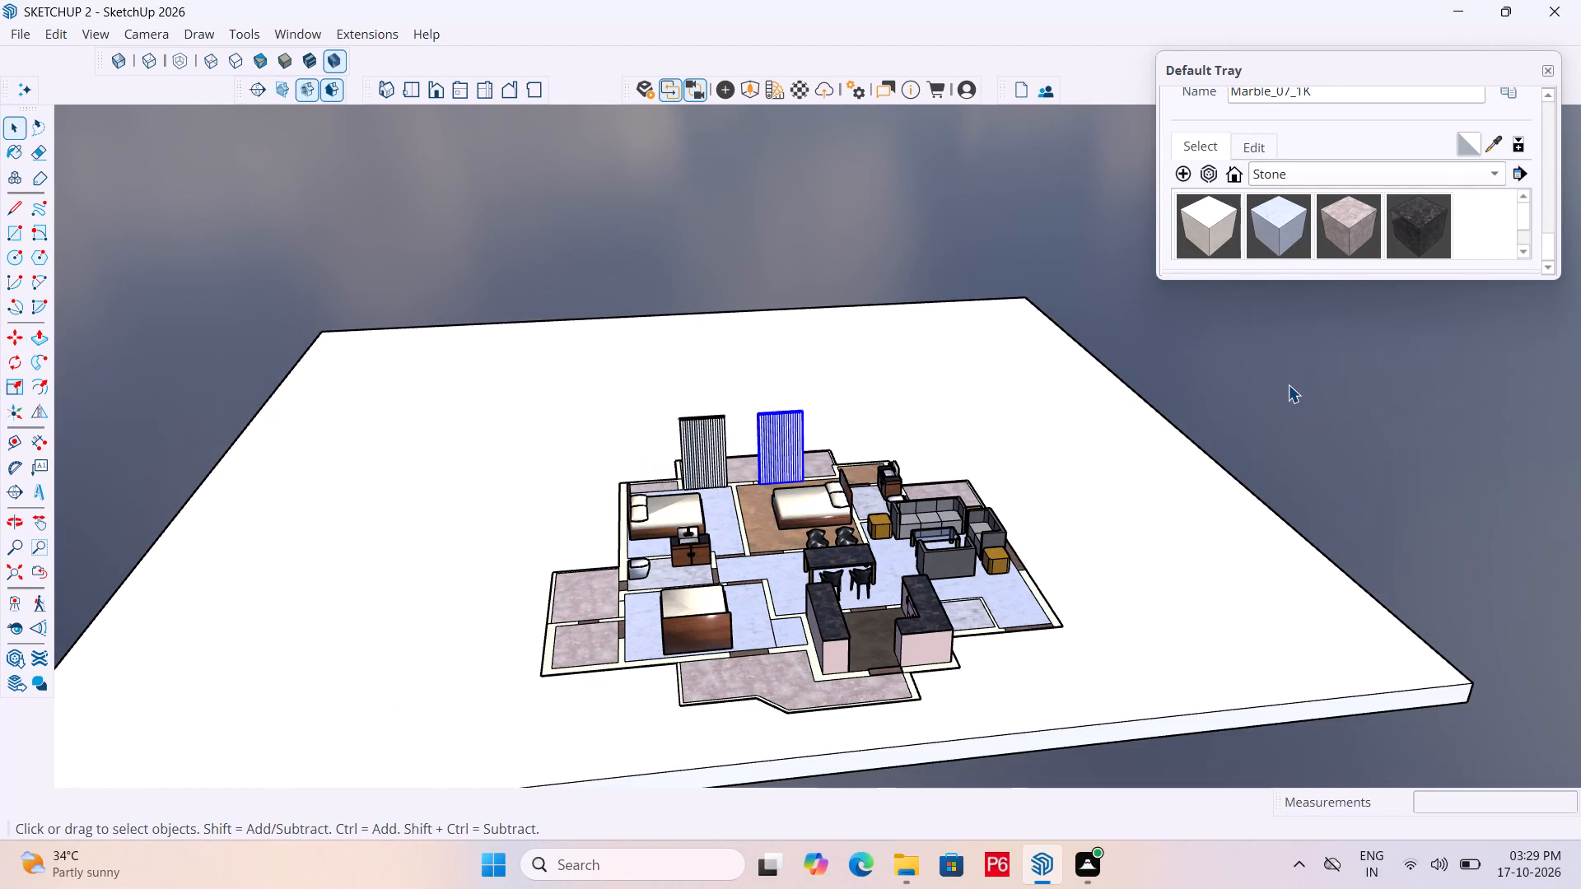
pyautogui.press('Escape')
pyautogui.press('Escape')
pyautogui.press('space')
pyautogui.click(1300, 374)
pyautogui.click(1306, 370)
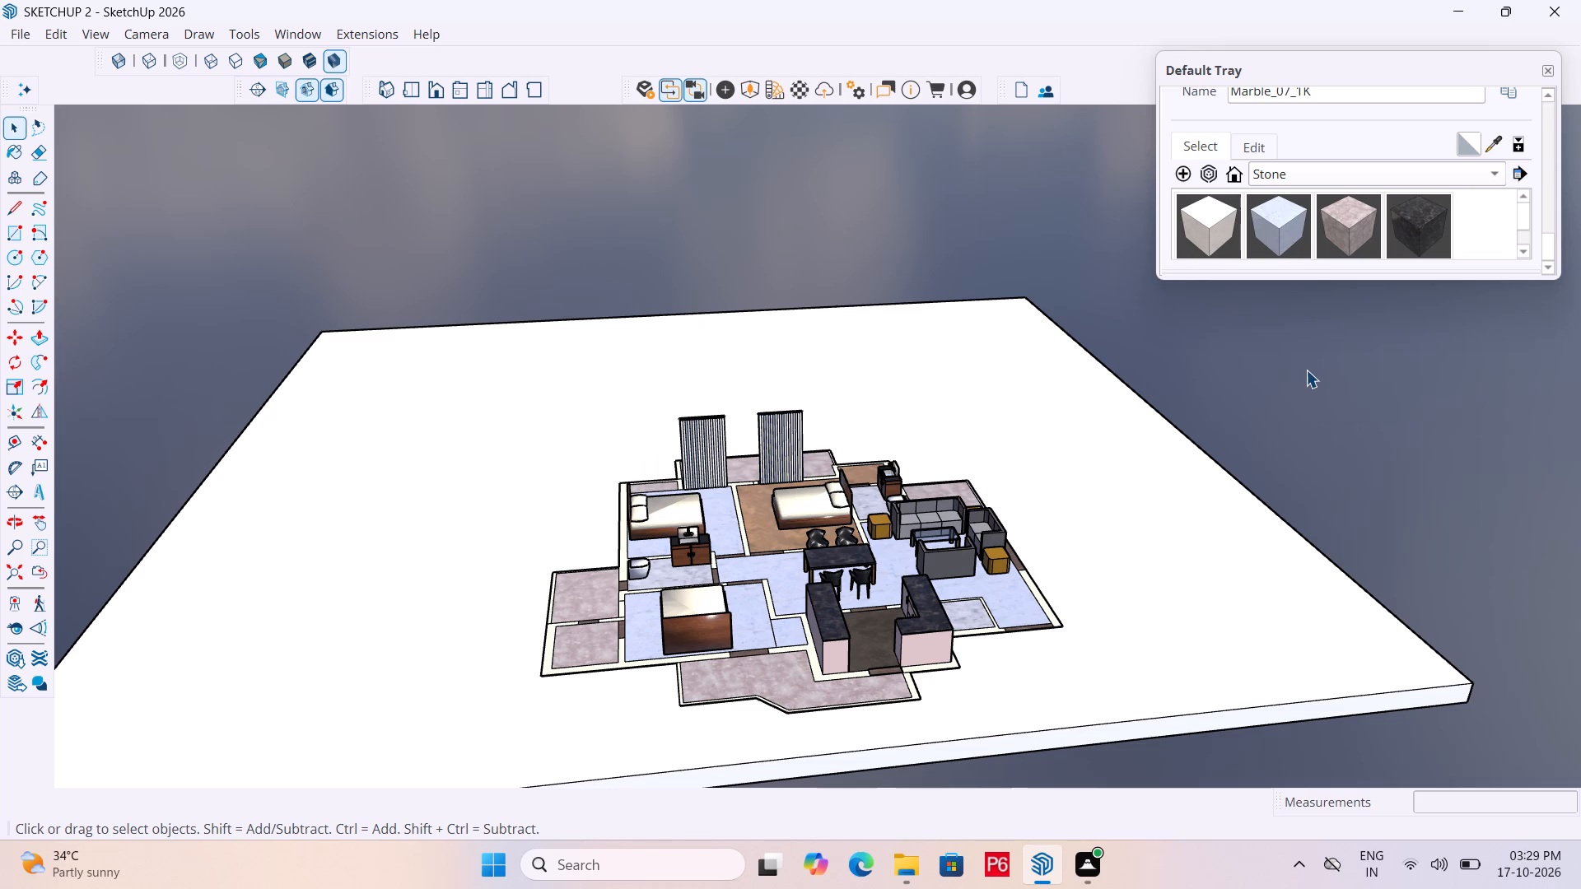
pyautogui.scroll(4, 675, 448)
pyautogui.moveTo(758, 454); pyautogui.dragTo(959, 436, button='middle')
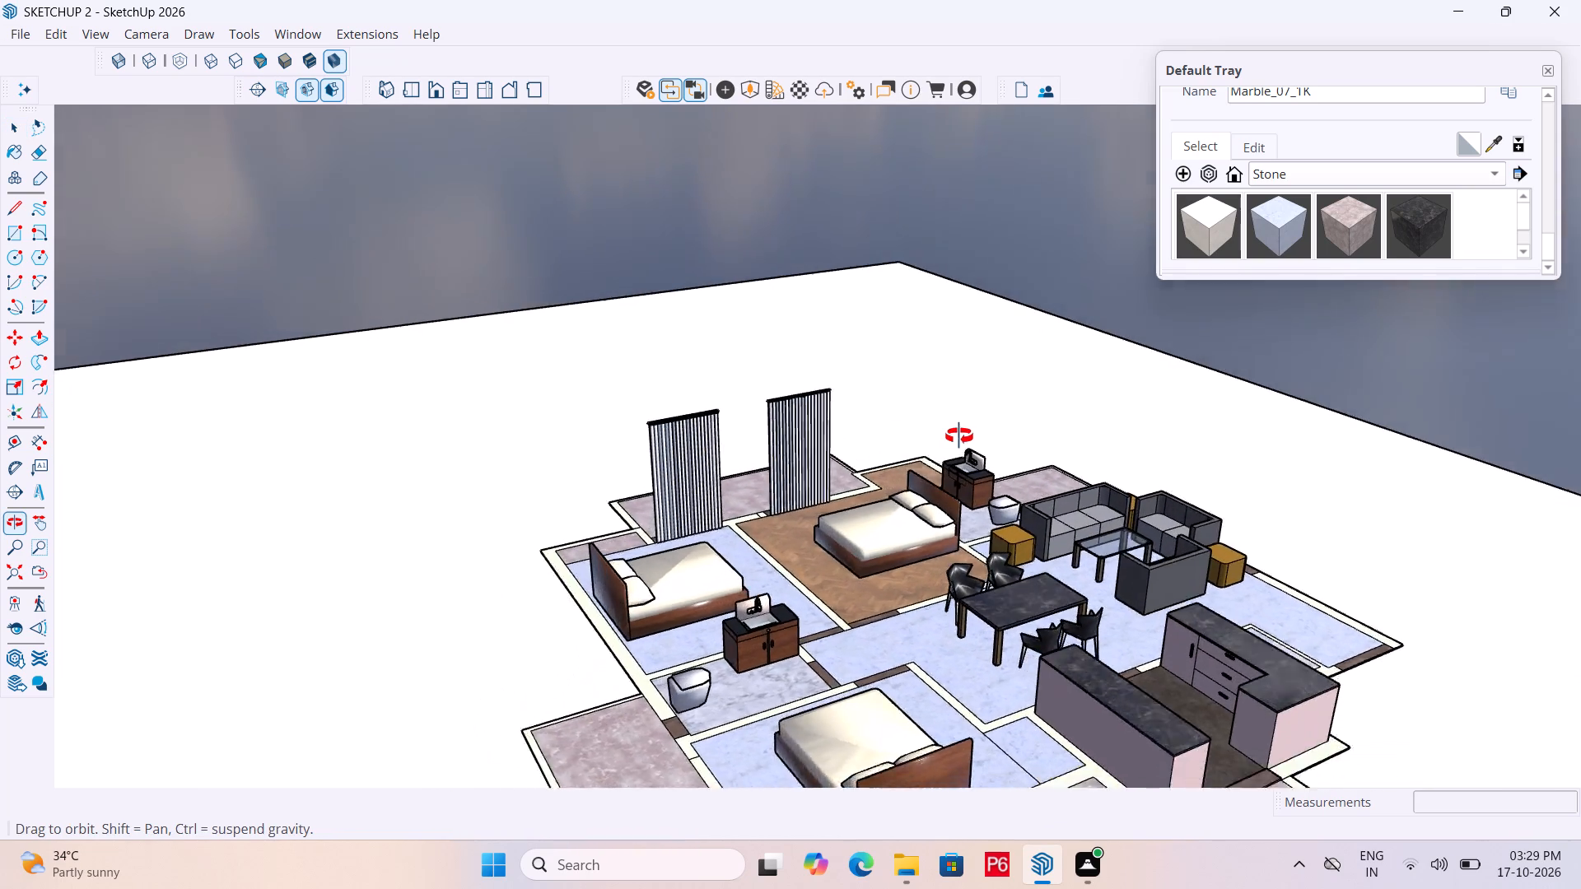
pyautogui.moveTo(959, 436); pyautogui.dragTo(961, 436, button='middle')
pyautogui.scroll(5, 645, 466)
pyautogui.scroll(10, 931, 518)
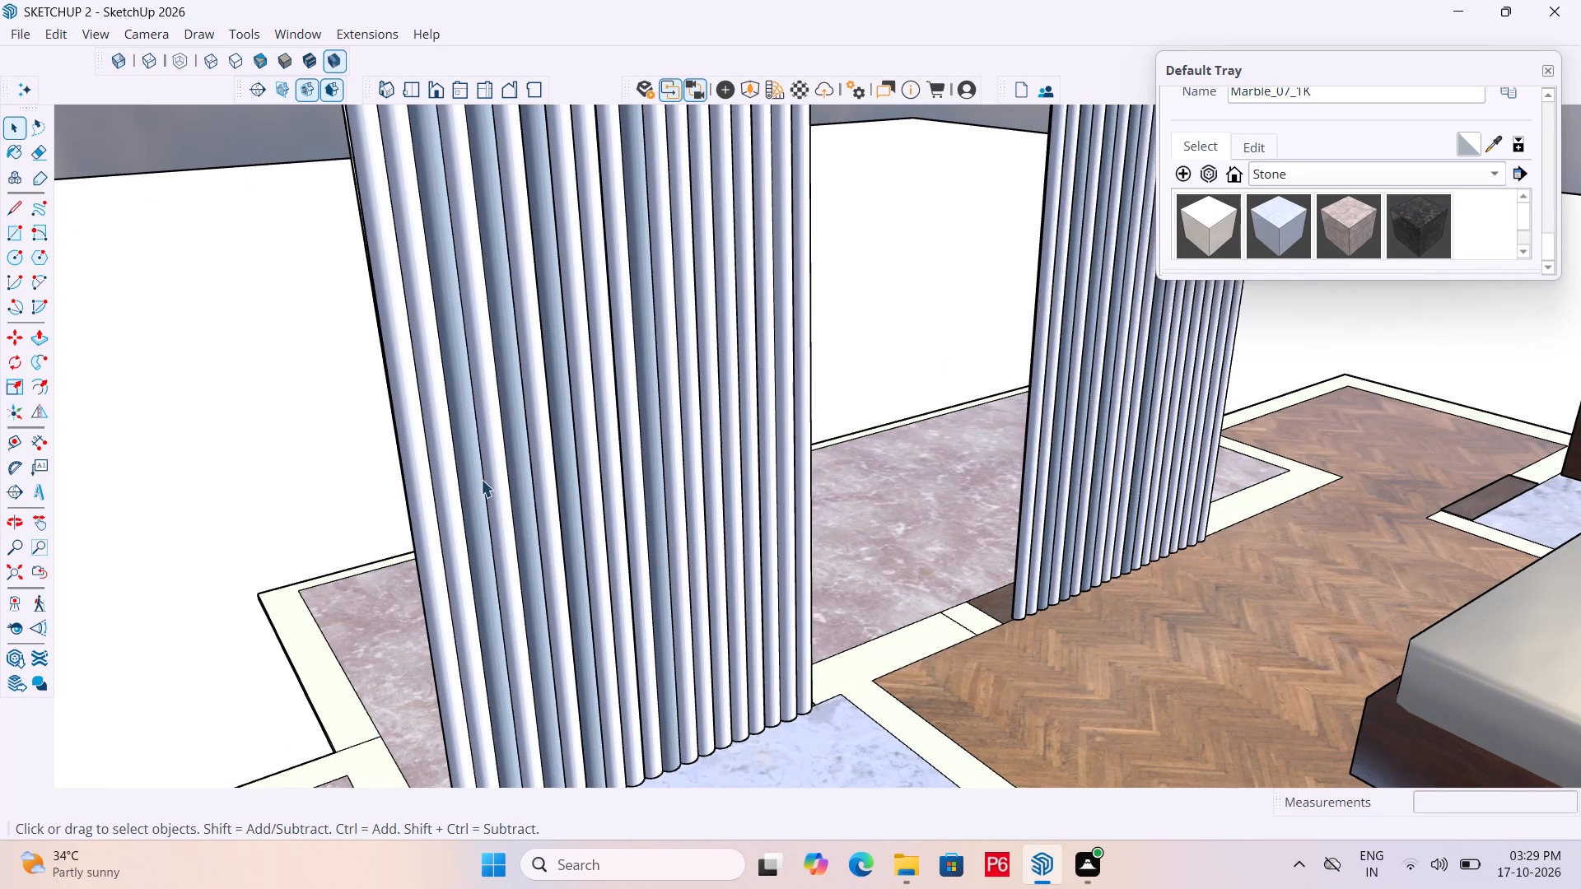
pyautogui.doubleClick(497, 469)
pyautogui.click(542, 449)
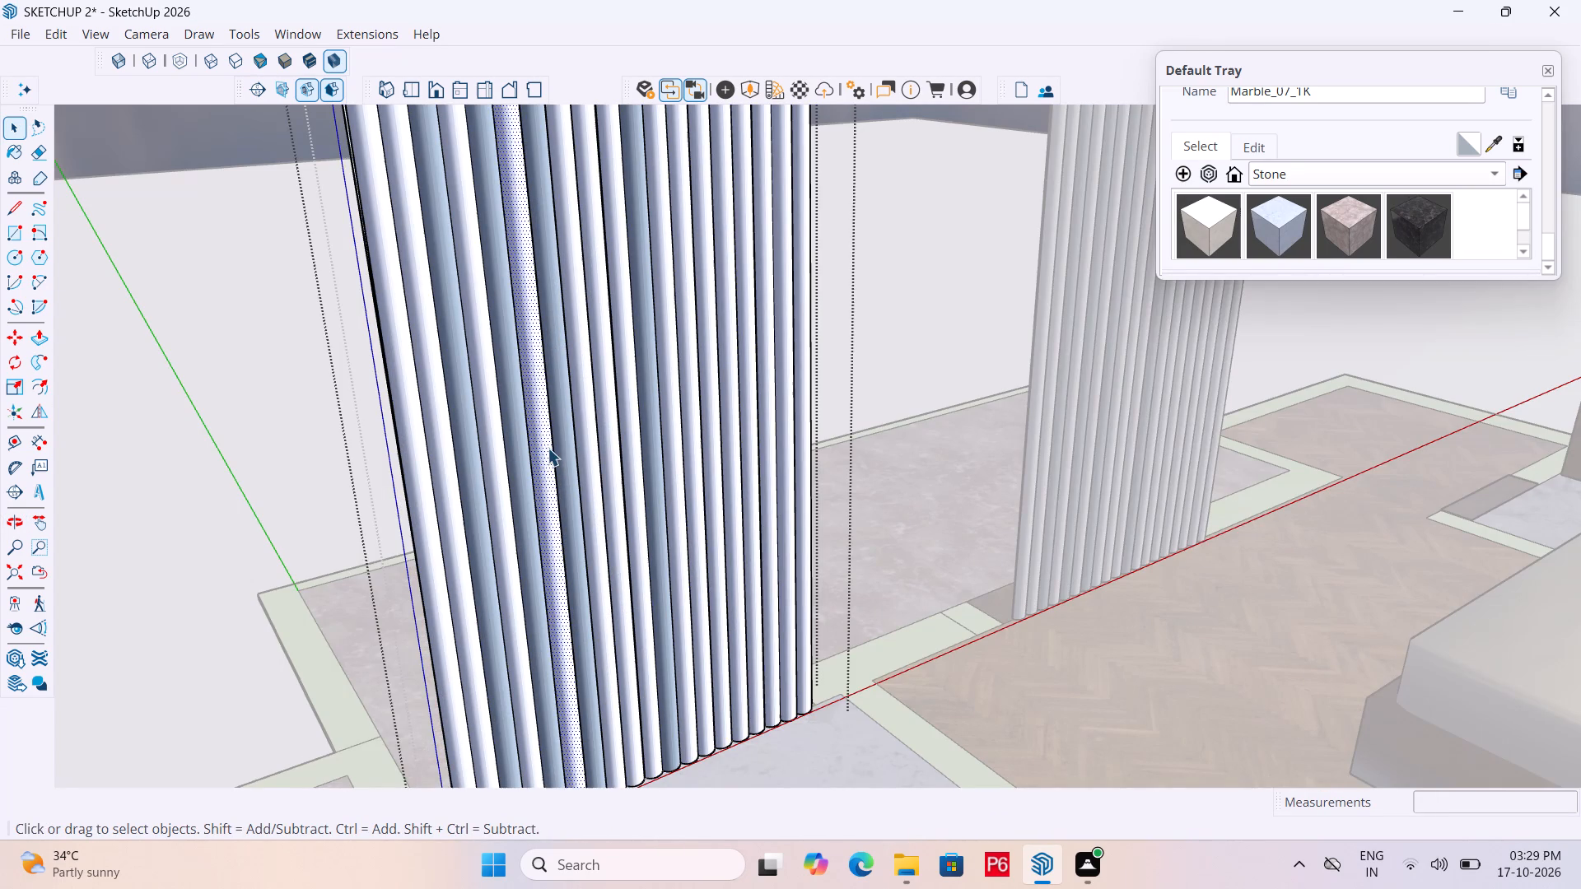
pyautogui.click(592, 441)
pyautogui.scroll(-2, 530, 444)
pyautogui.press('space')
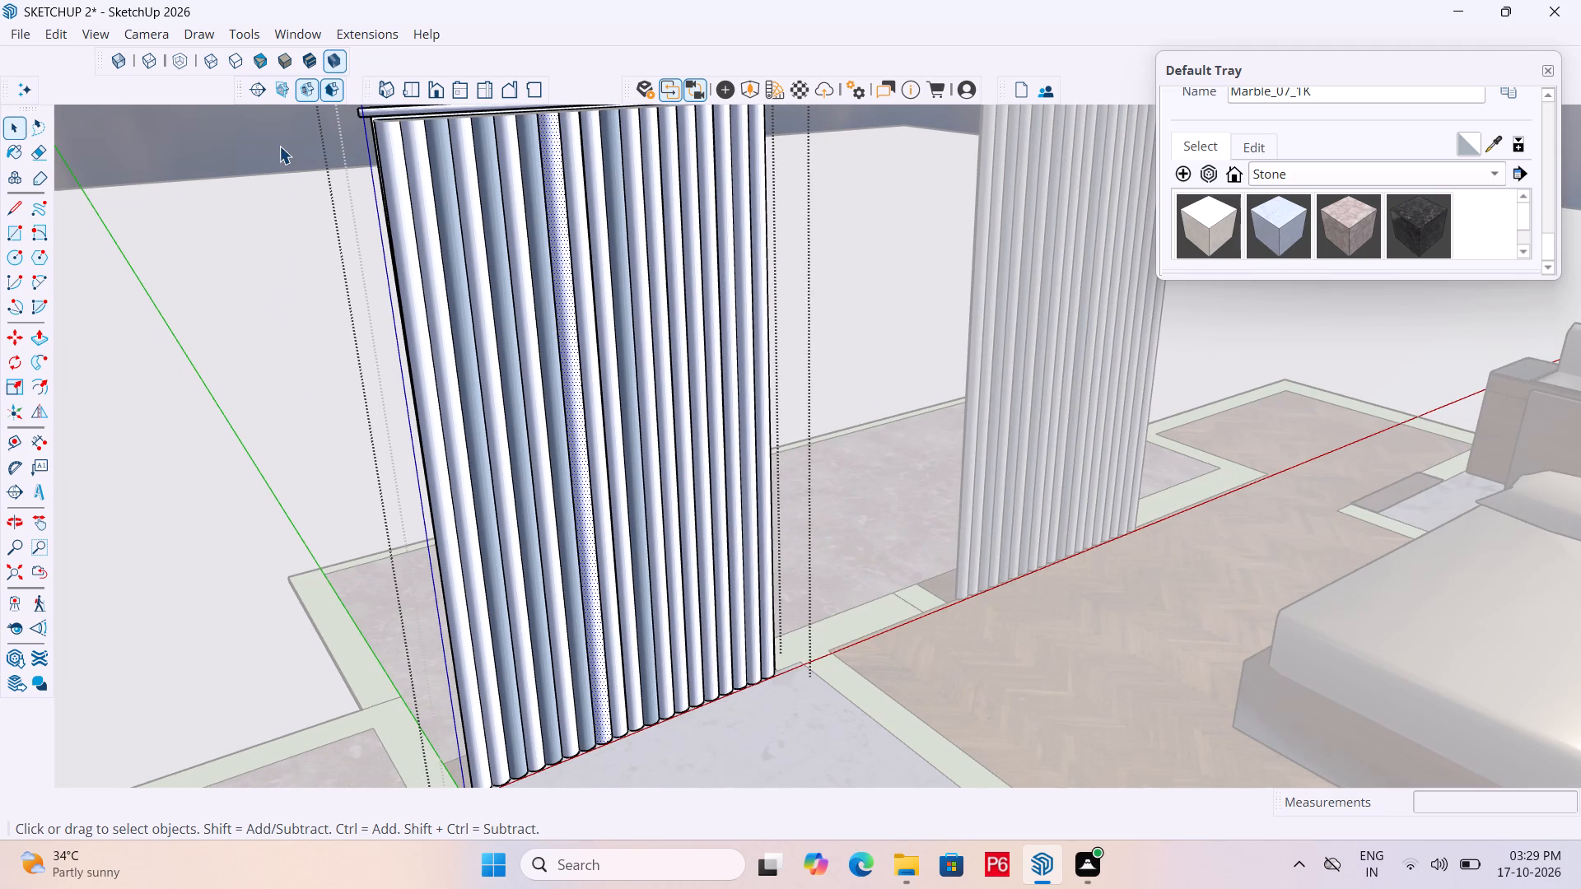
pyautogui.click(279, 146)
pyautogui.click(481, 216)
pyautogui.doubleClick(481, 216)
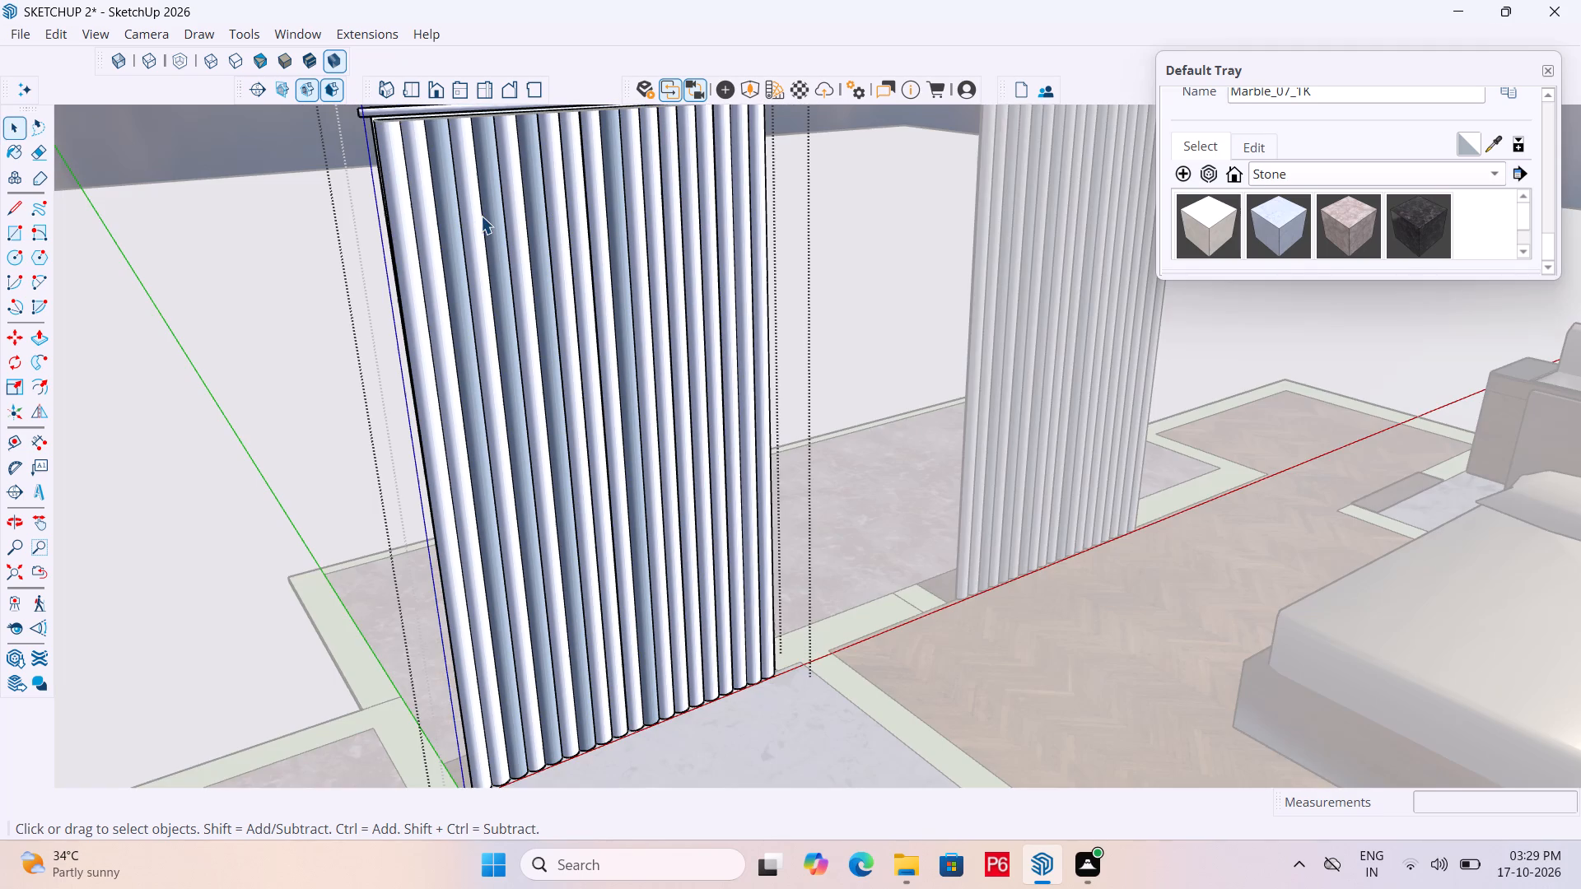
# Paint the open curtain's front folds with the solid color A01_Blush_Petal, from its outer edge to about the middle.
pyautogui.scroll(2, 410, 249)
pyautogui.press('b')
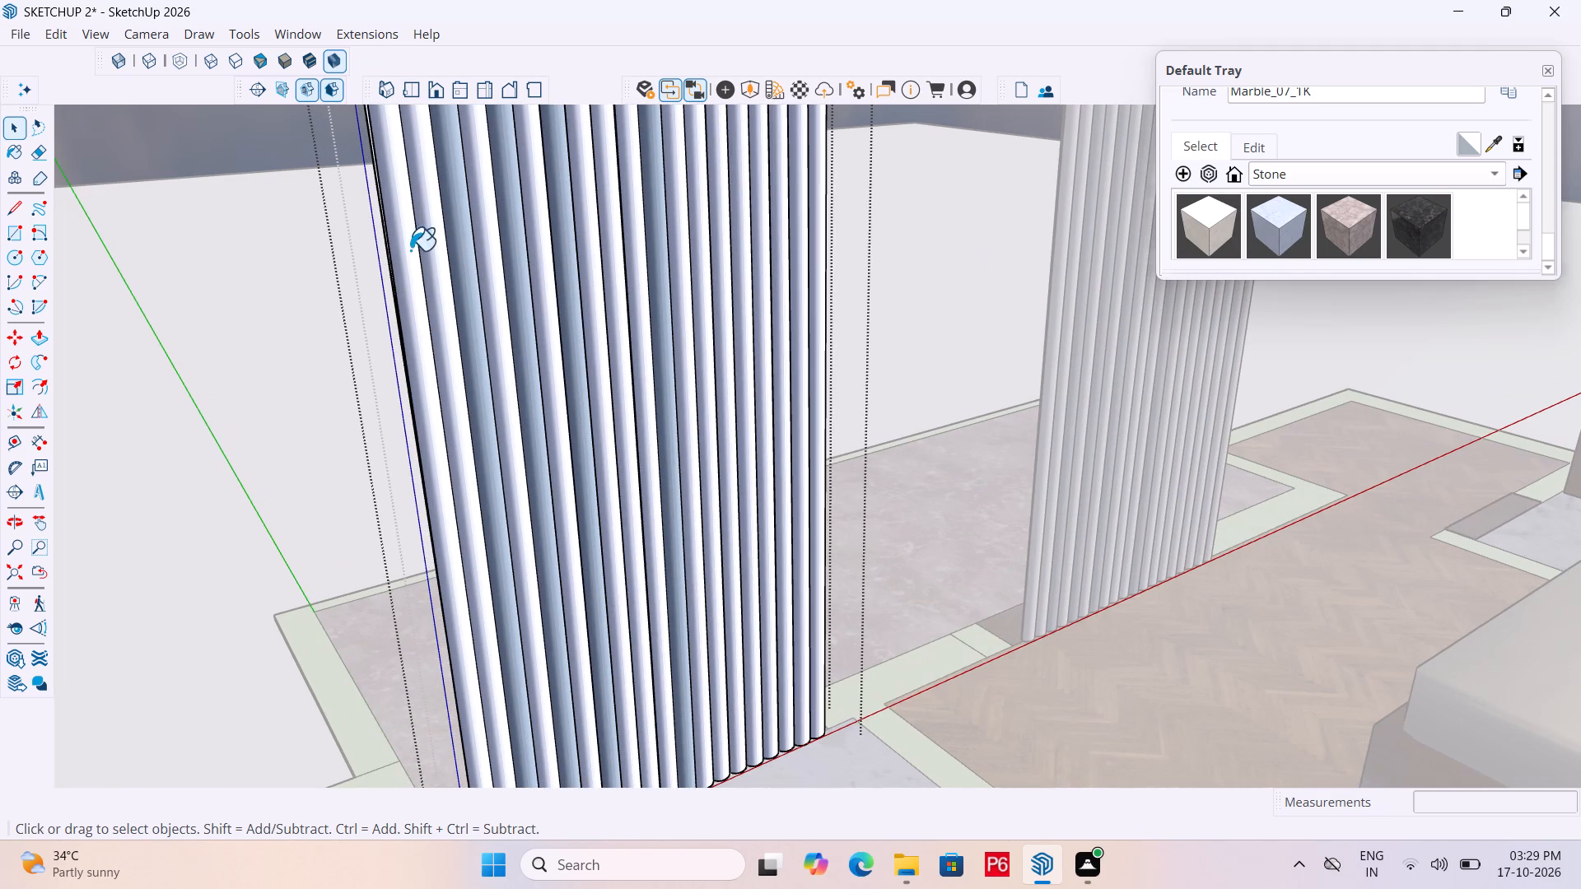
pyautogui.scroll(-5, 1406, 235)
pyautogui.click(1334, 179)
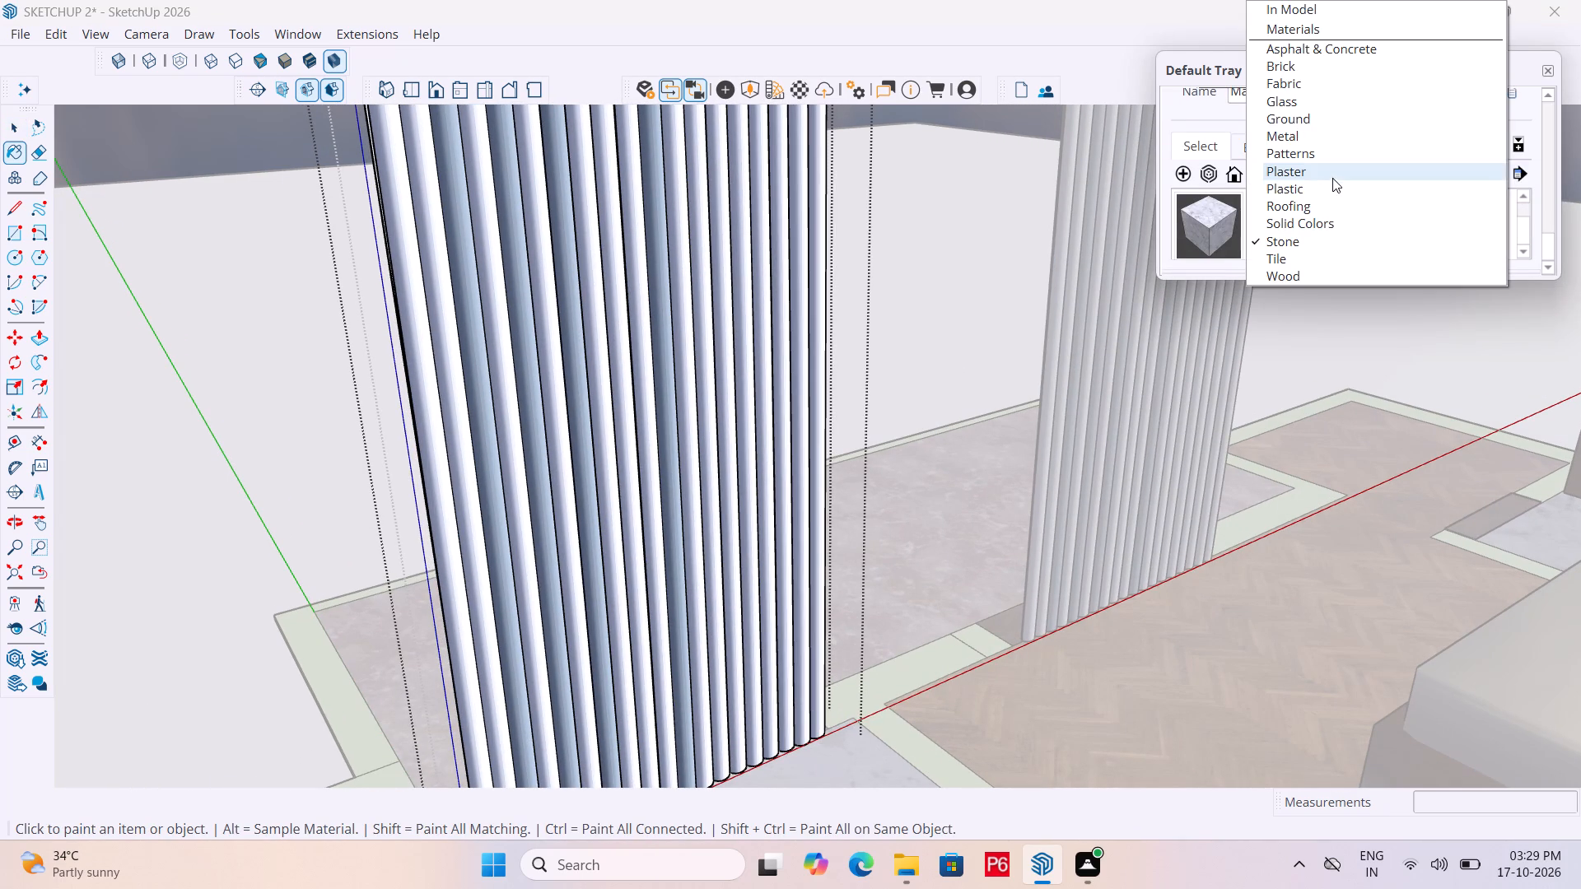
pyautogui.click(1295, 223)
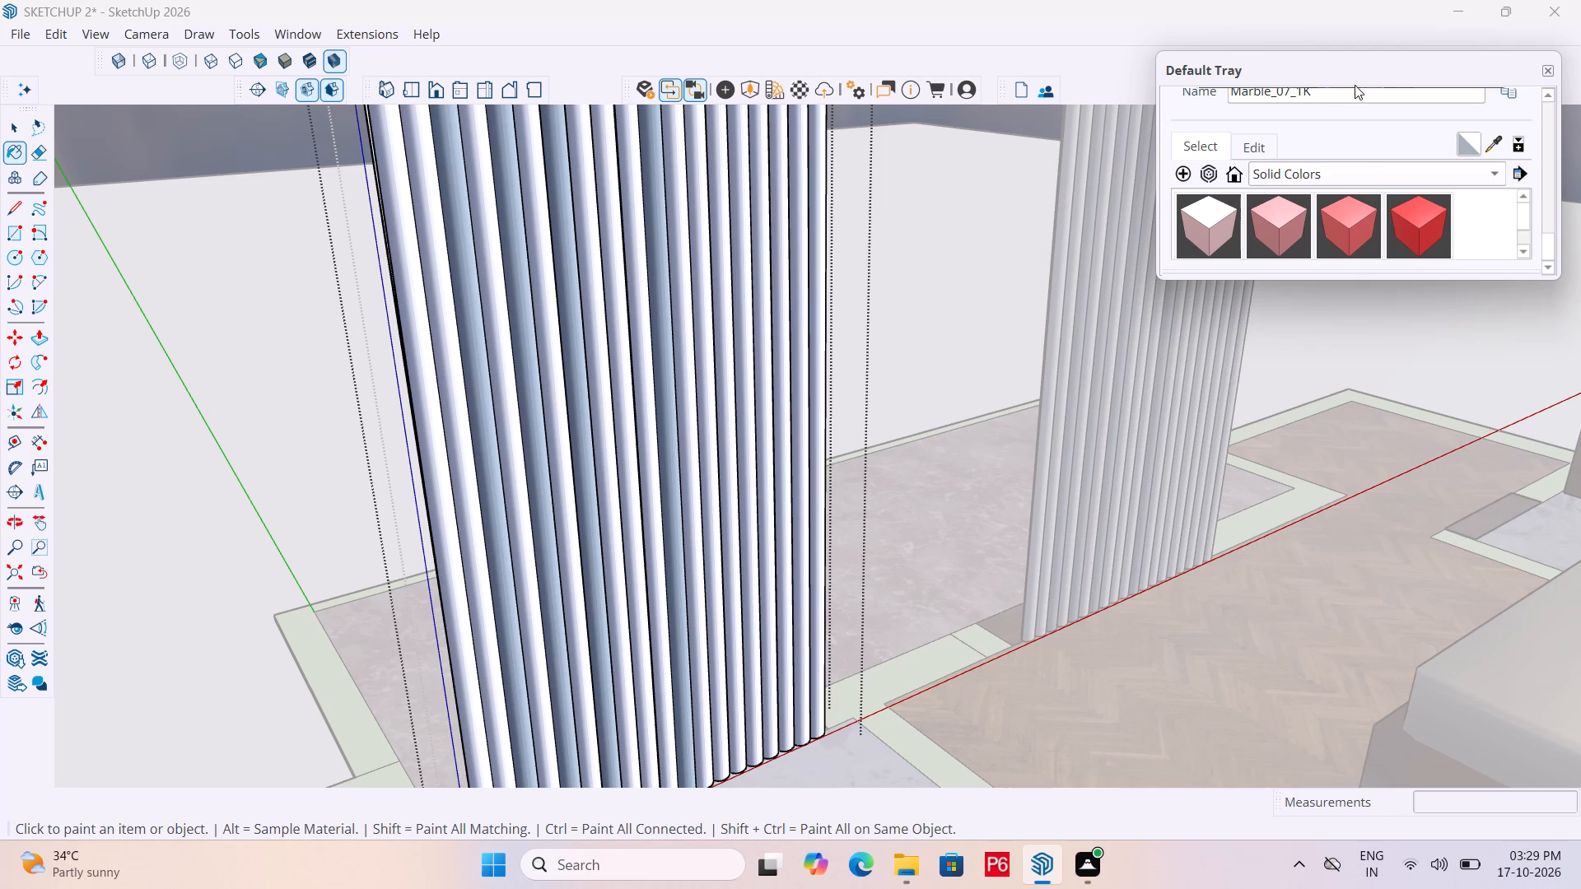
pyautogui.click(1368, 175)
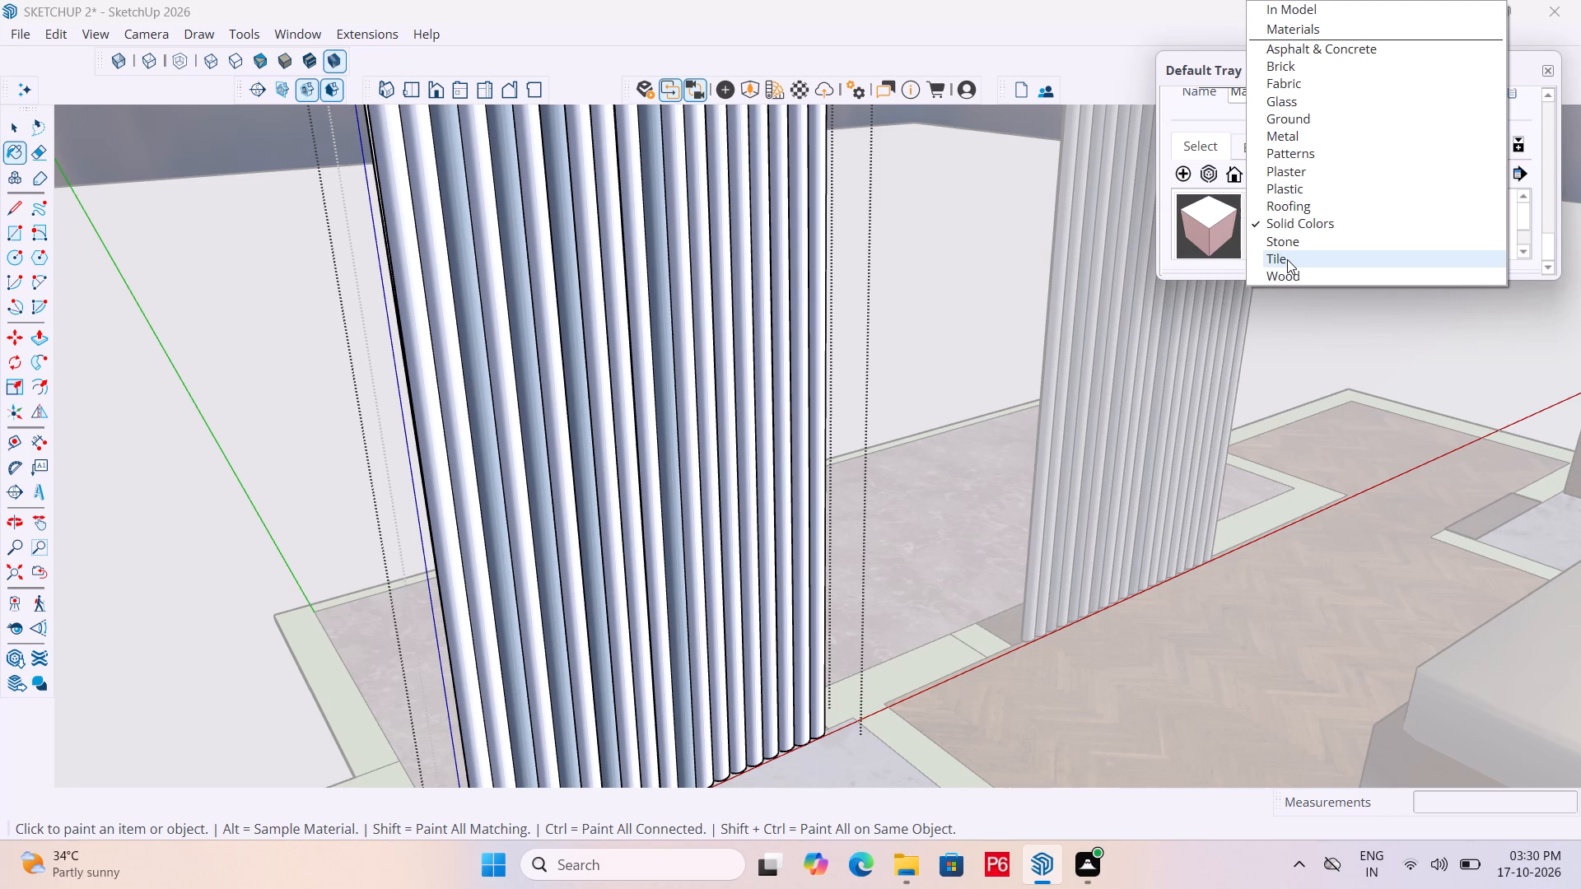
pyautogui.click(1332, 226)
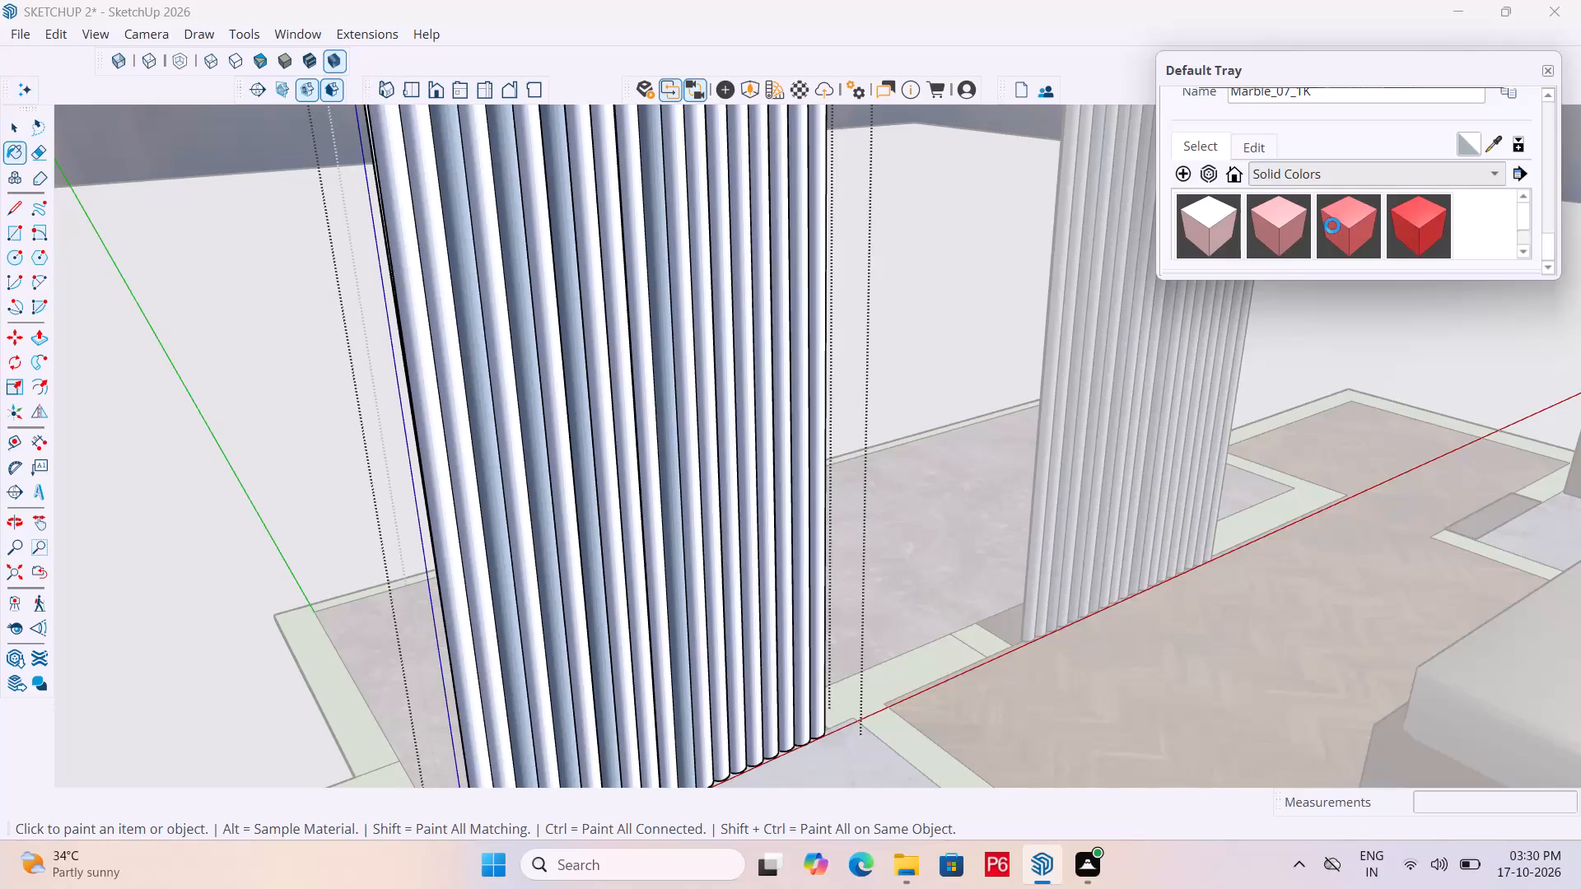
pyautogui.click(1210, 239)
pyautogui.click(423, 361)
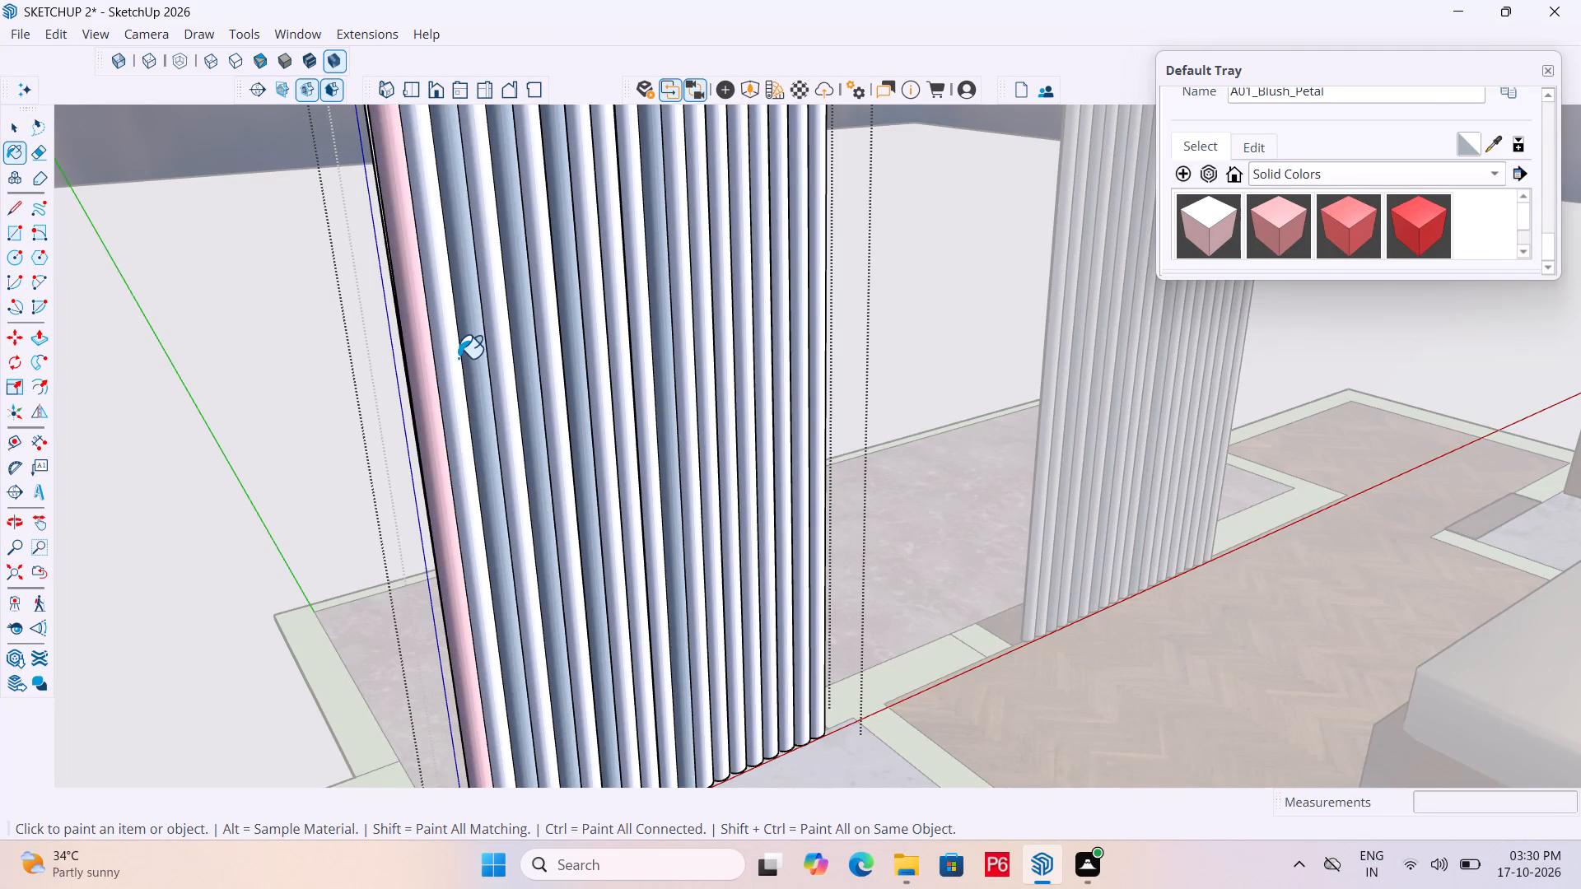
pyautogui.scroll(3, 458, 358)
pyautogui.click(441, 358)
pyautogui.moveTo(471, 349); pyautogui.dragTo(497, 342)
pyautogui.click(504, 338)
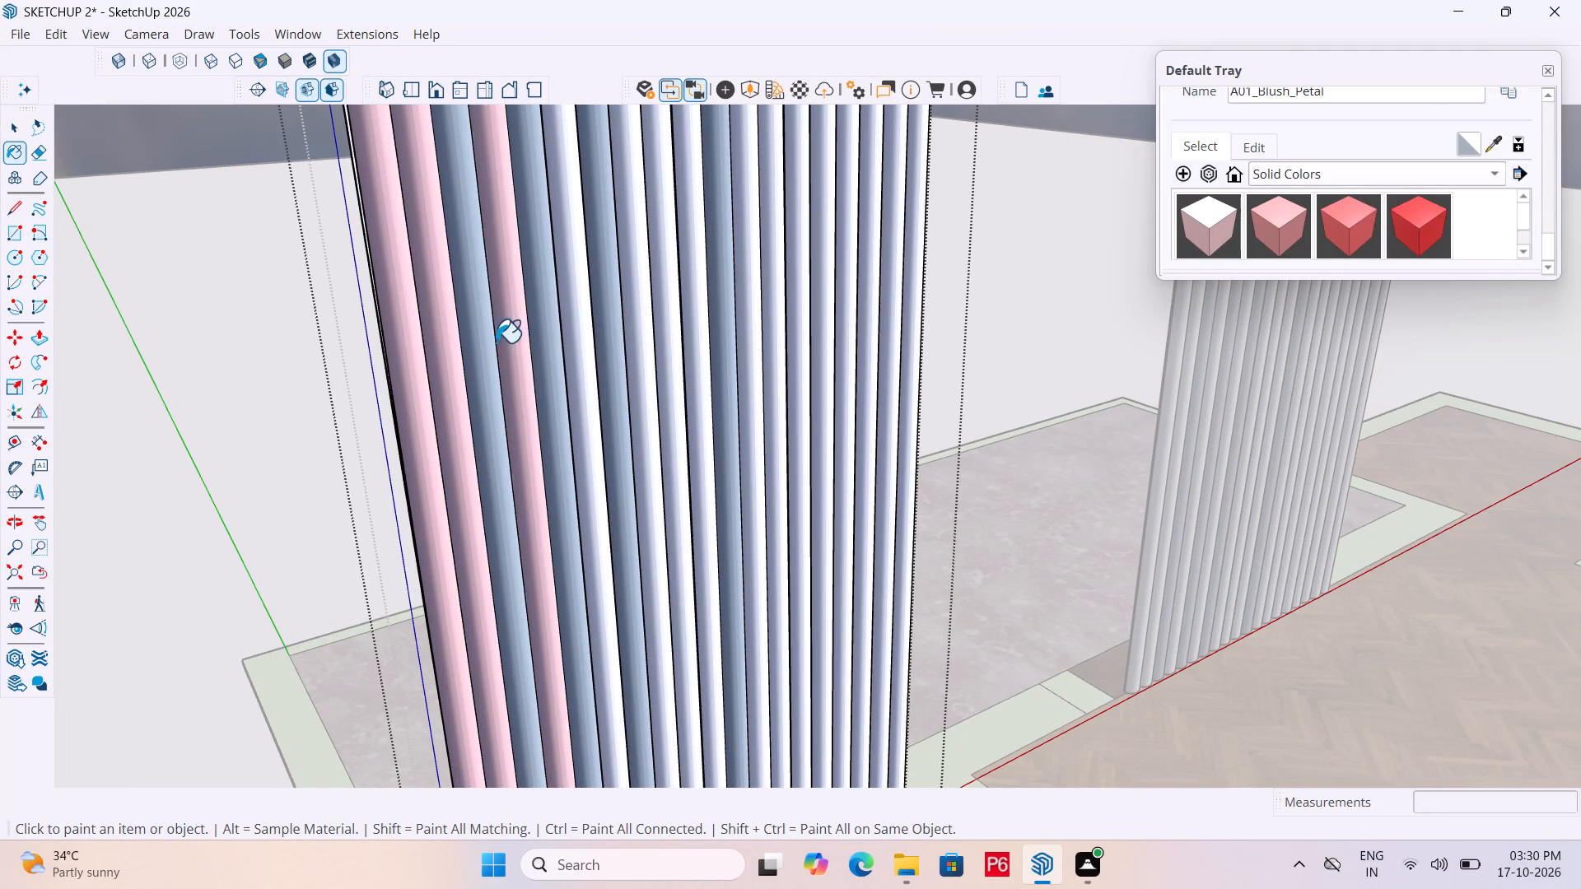
pyautogui.click(483, 353)
pyautogui.click(557, 330)
pyautogui.click(575, 330)
pyautogui.moveTo(599, 323); pyautogui.dragTo(619, 316)
pyautogui.moveTo(627, 314); pyautogui.dragTo(635, 313)
pyautogui.scroll(-4, 463, 375)
pyautogui.scroll(4, 562, 341)
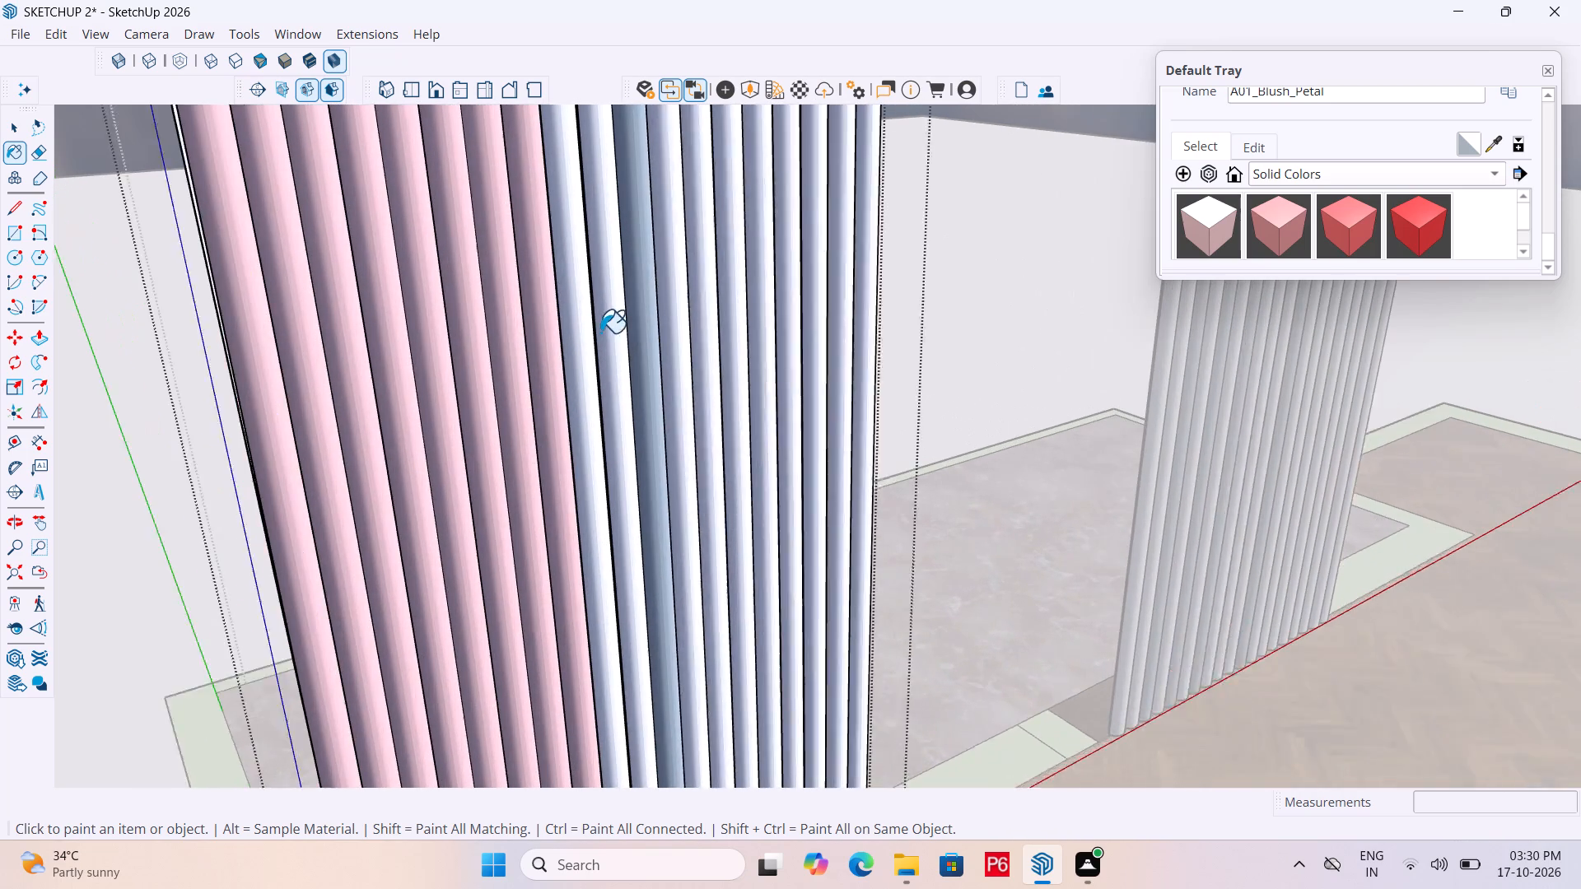
# Paint the remaining front folds A01_Blush_Petal, through to the curtain edge nearest the adjacent bedroom.
pyautogui.scroll(2, 600, 333)
pyautogui.moveTo(573, 372); pyautogui.dragTo(586, 370)
pyautogui.click(607, 361)
pyautogui.moveTo(618, 352); pyautogui.dragTo(697, 321)
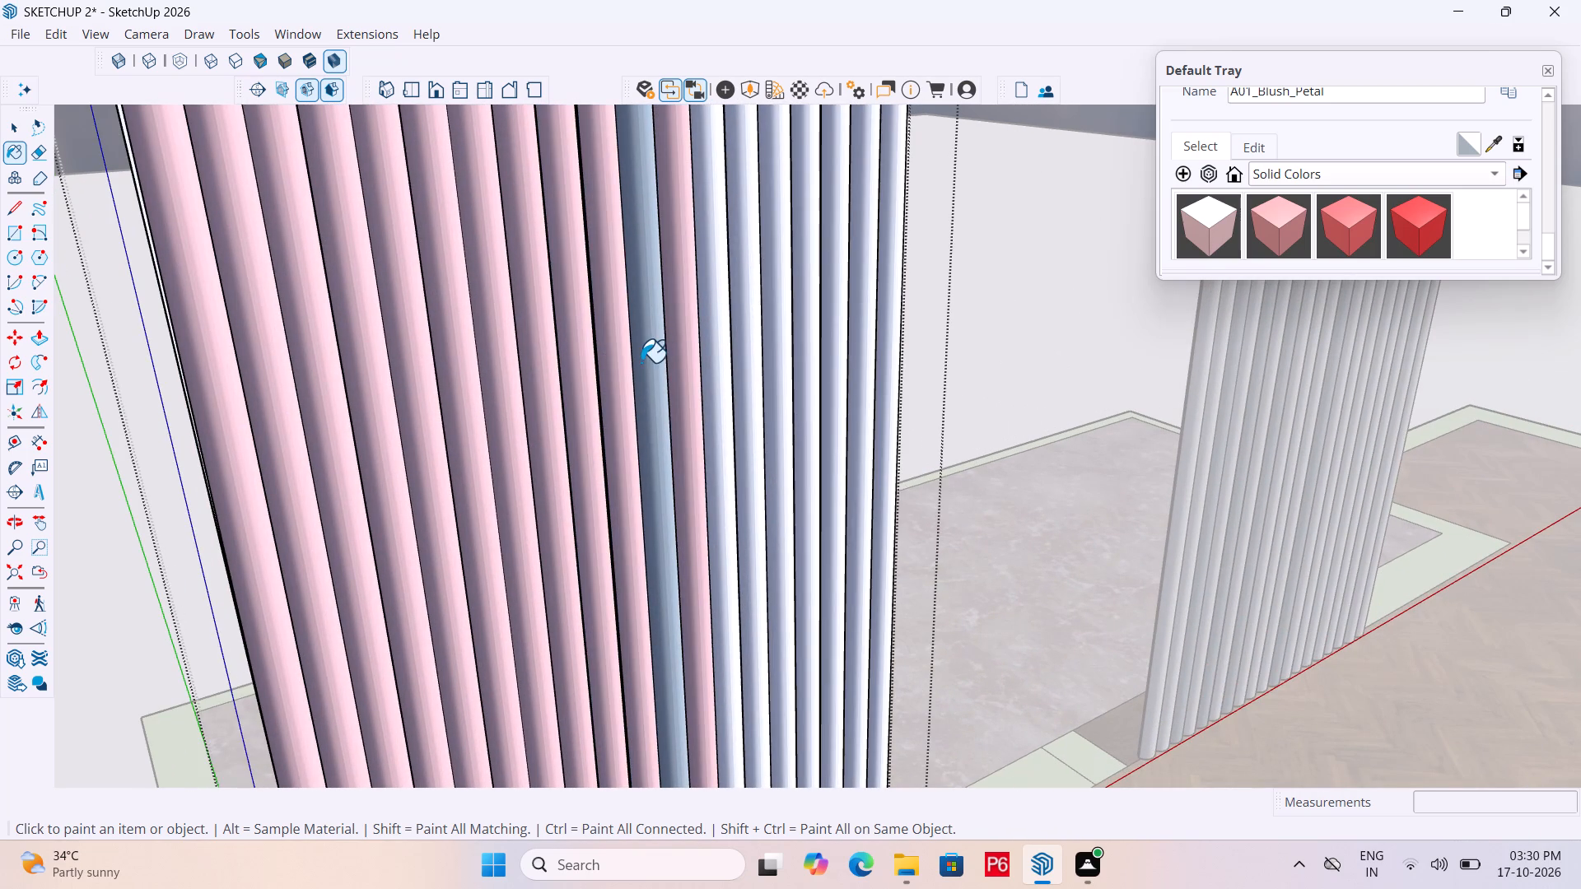
pyautogui.click(646, 360)
pyautogui.click(732, 322)
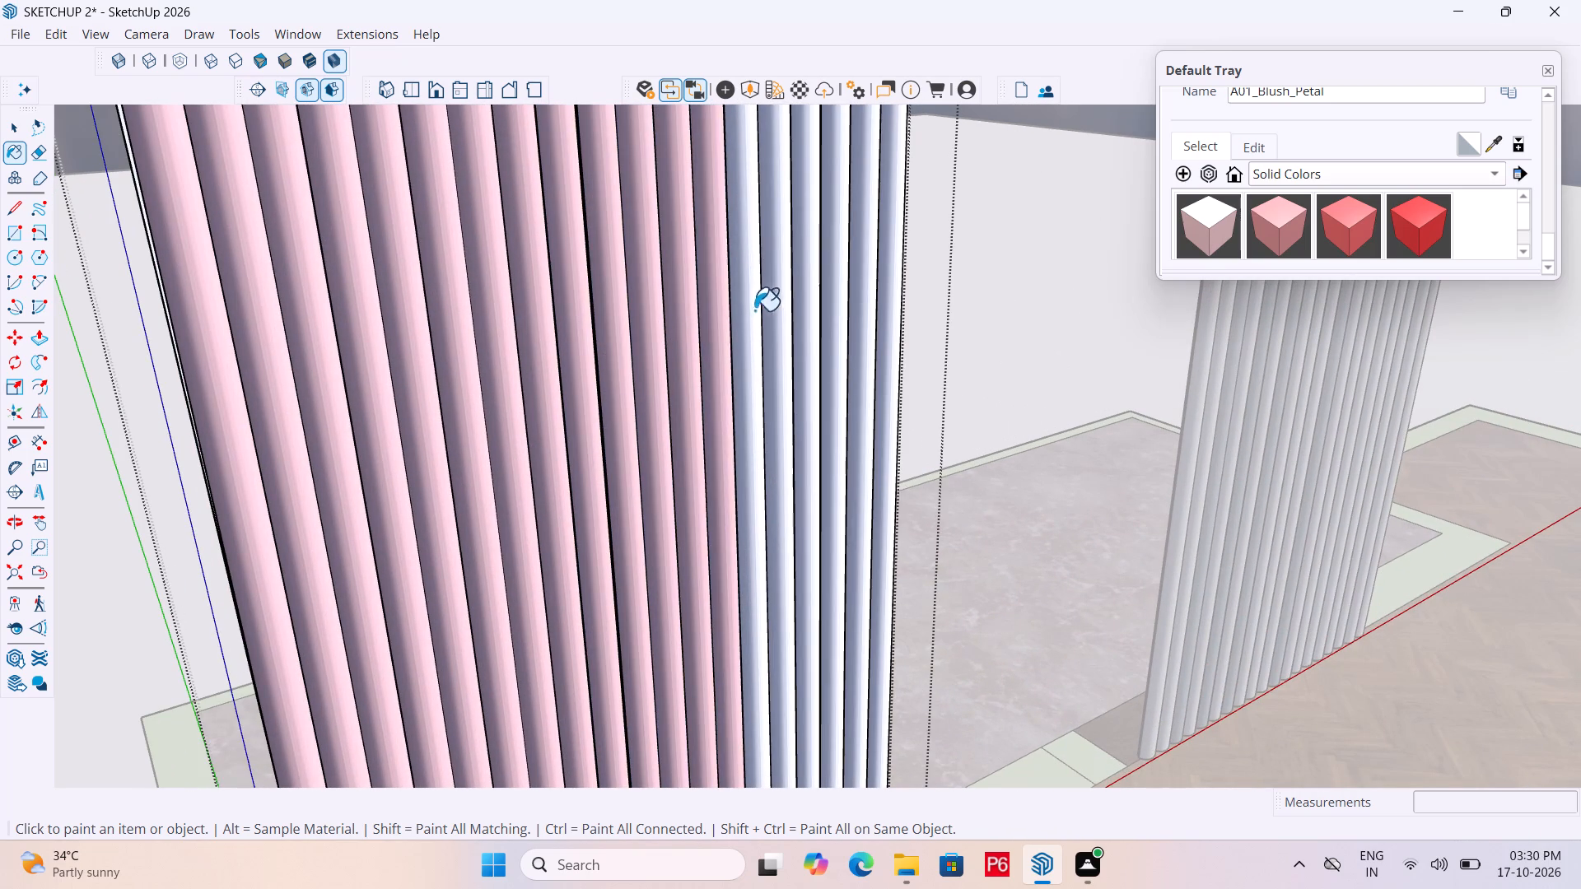
pyautogui.scroll(-5, 440, 367)
pyautogui.scroll(6, 683, 298)
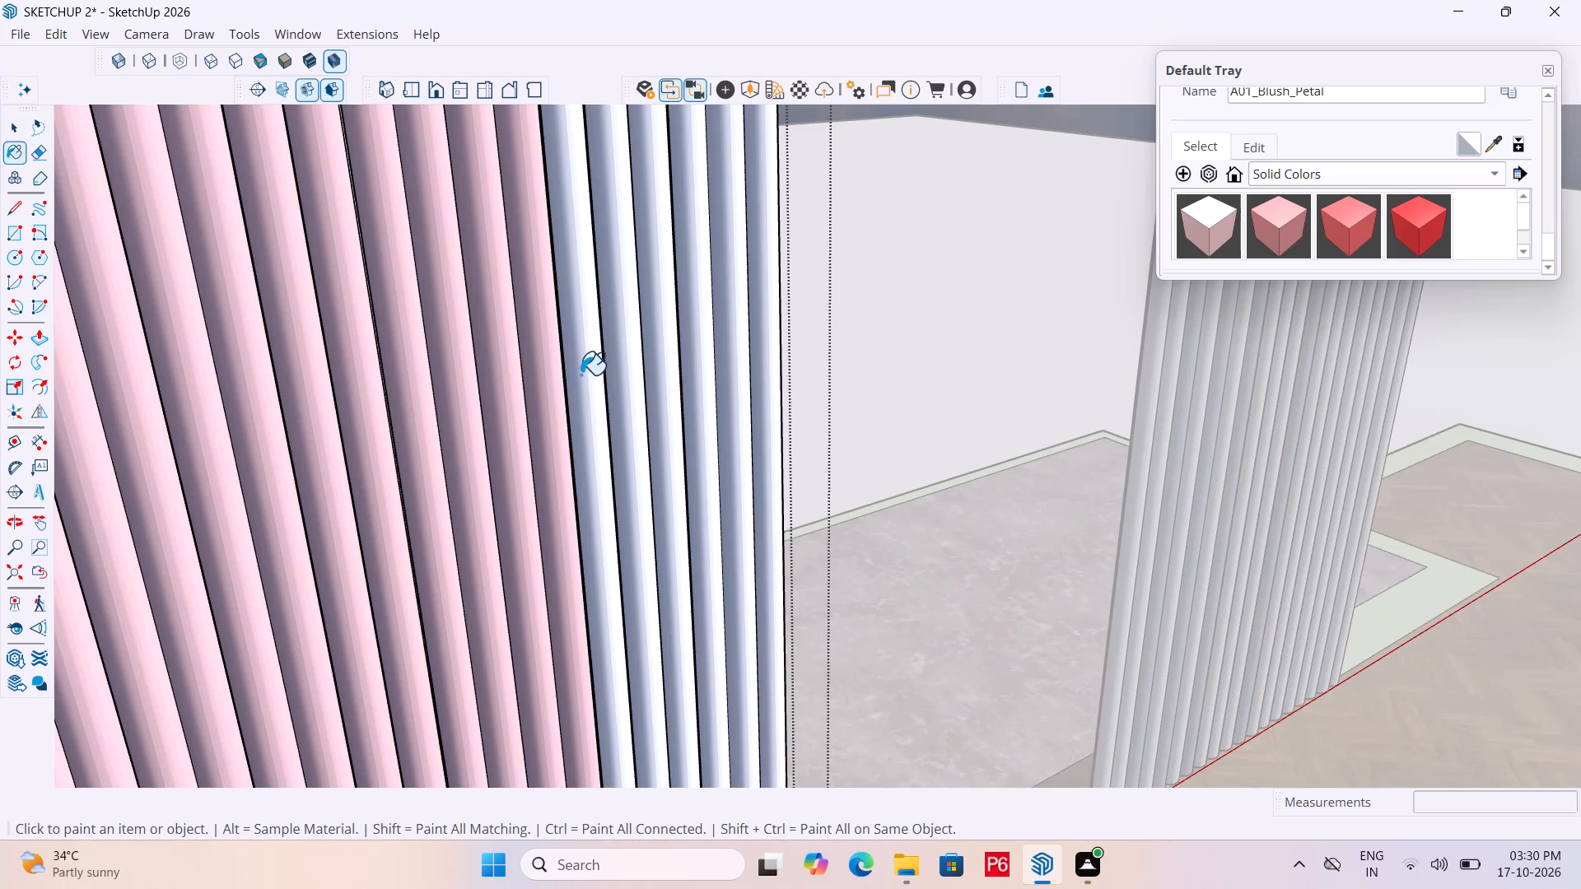
pyautogui.moveTo(581, 375); pyautogui.dragTo(596, 366)
pyautogui.moveTo(620, 358); pyautogui.dragTo(637, 351)
pyautogui.moveTo(657, 343); pyautogui.dragTo(669, 340)
pyautogui.moveTo(687, 337); pyautogui.dragTo(699, 330)
pyautogui.moveTo(720, 322); pyautogui.dragTo(736, 313)
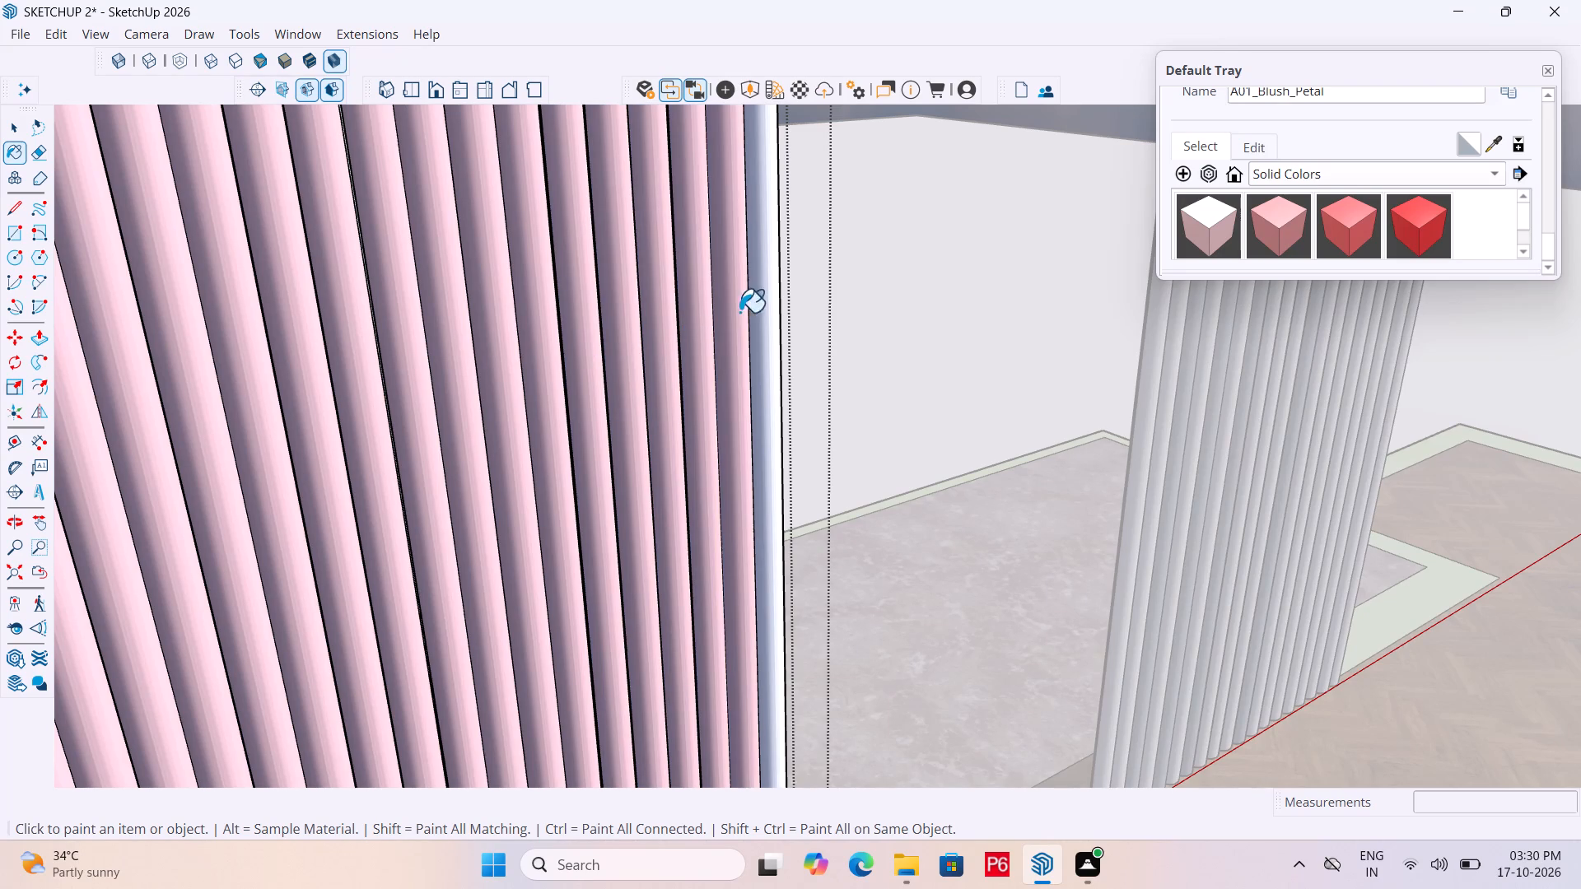
pyautogui.click(754, 304)
pyautogui.scroll(-6, 655, 431)
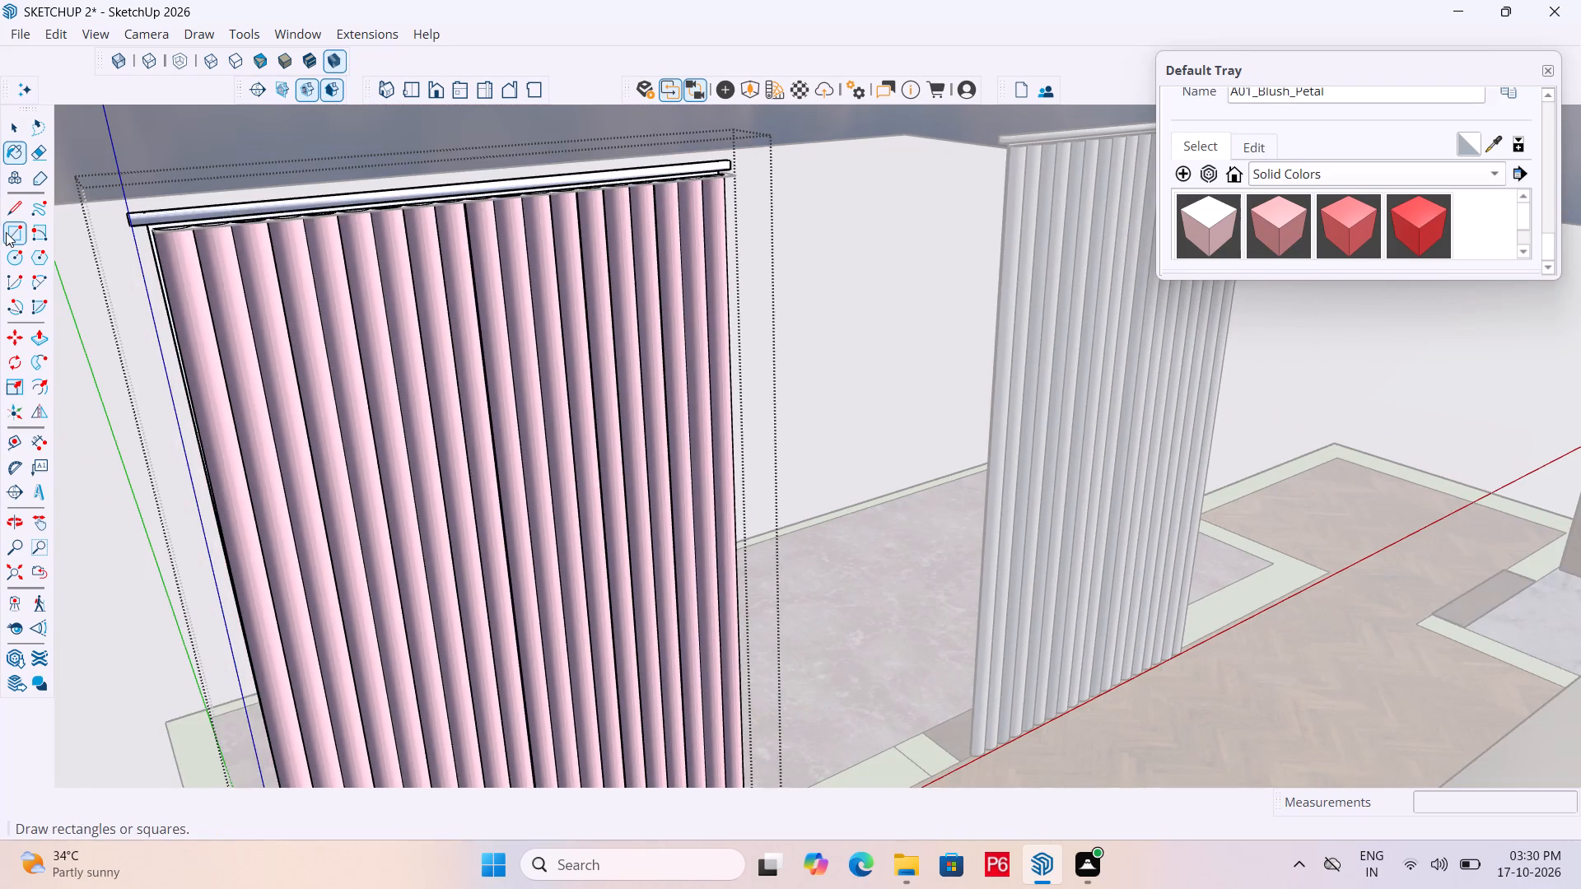
pyautogui.scroll(5, 56, 222)
pyautogui.scroll(-11, 86, 238)
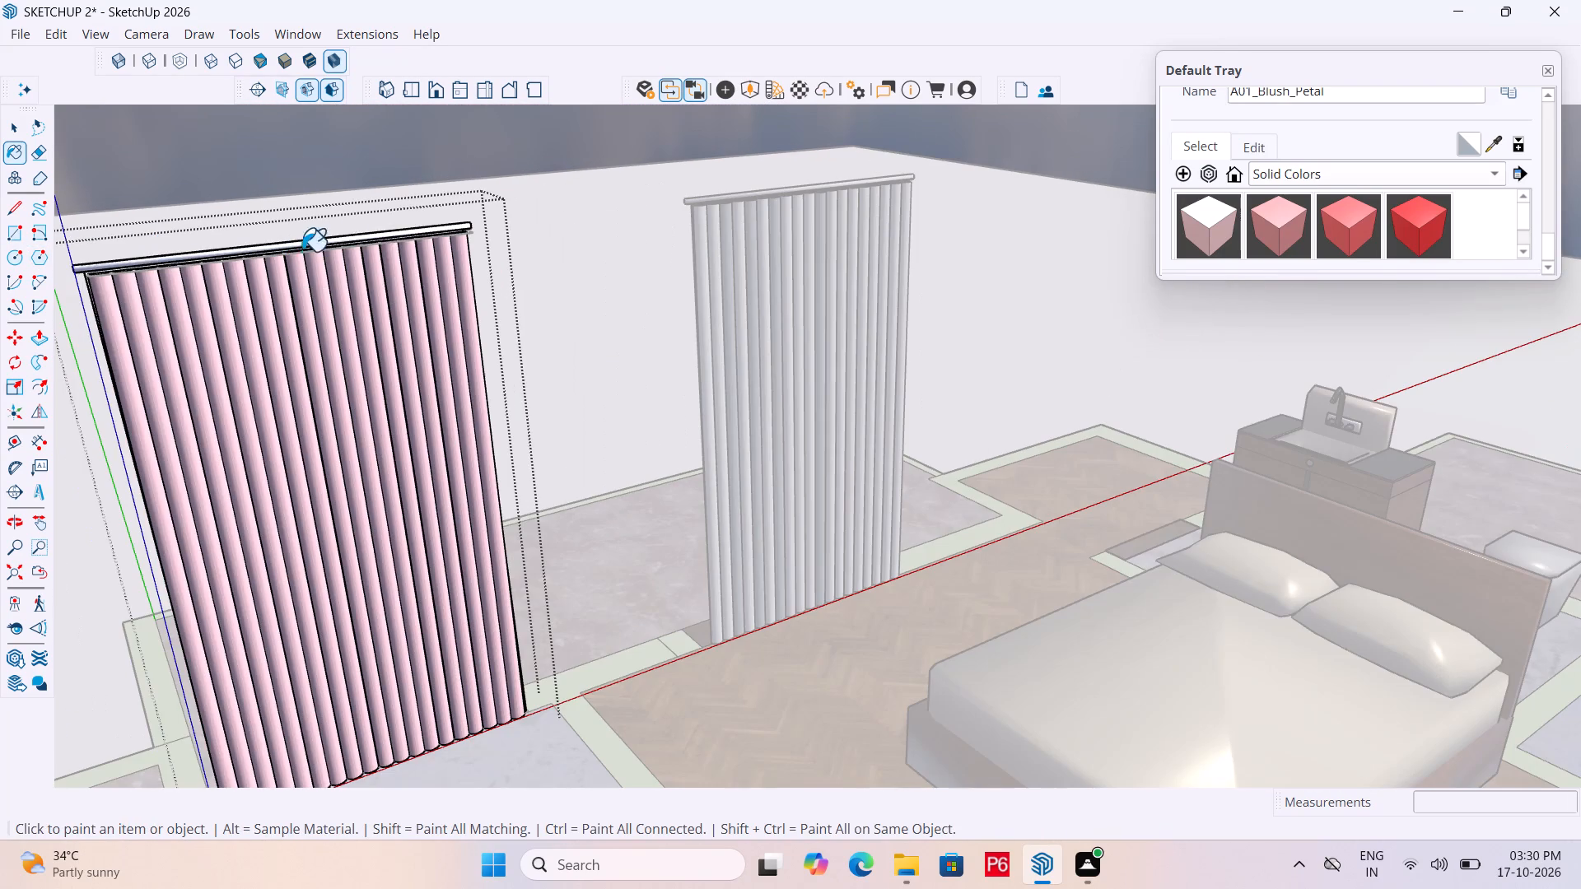
pyautogui.press('space')
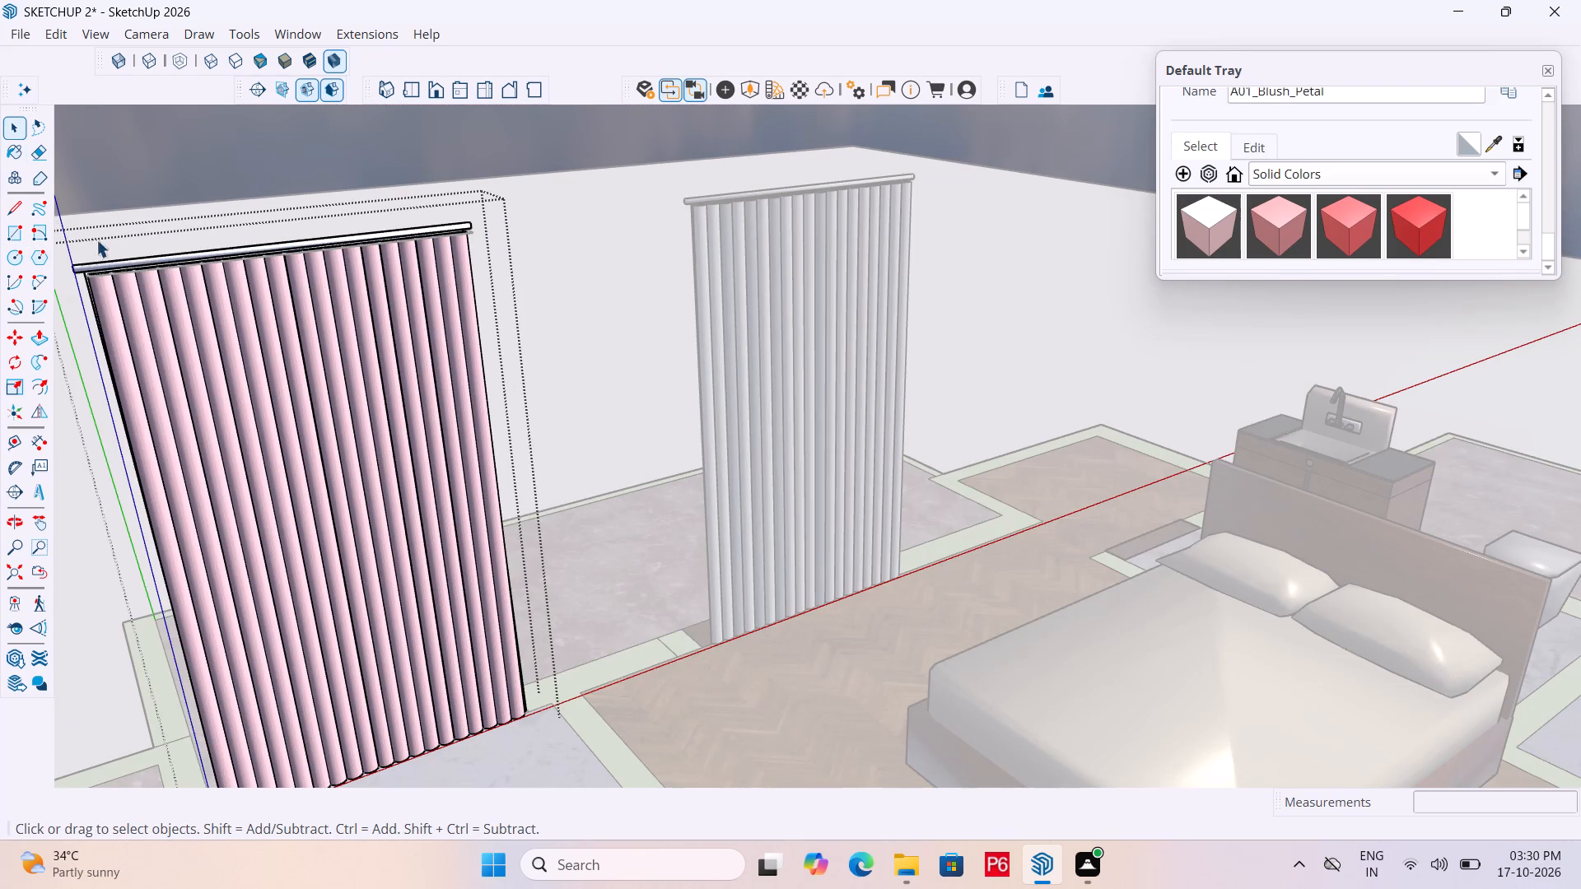
# Paint the front of the curtain's top rail with the solid color M01_Silver_Fog.
pyautogui.scroll(5, 99, 240)
pyautogui.scroll(-3, 369, 246)
pyautogui.scroll(-3, 373, 337)
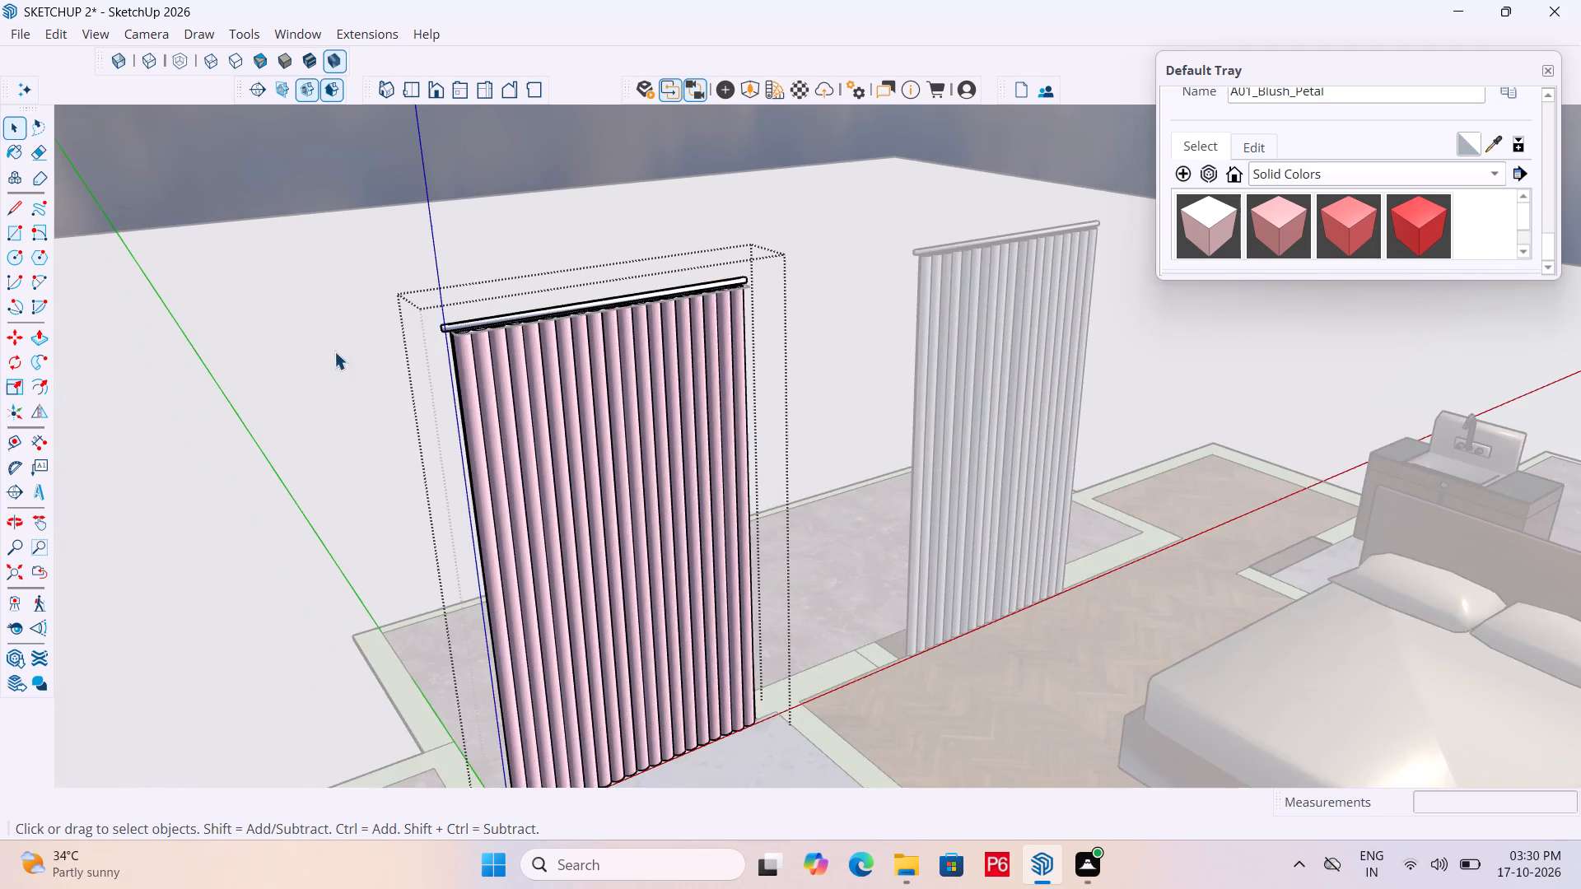
pyautogui.scroll(3, 564, 298)
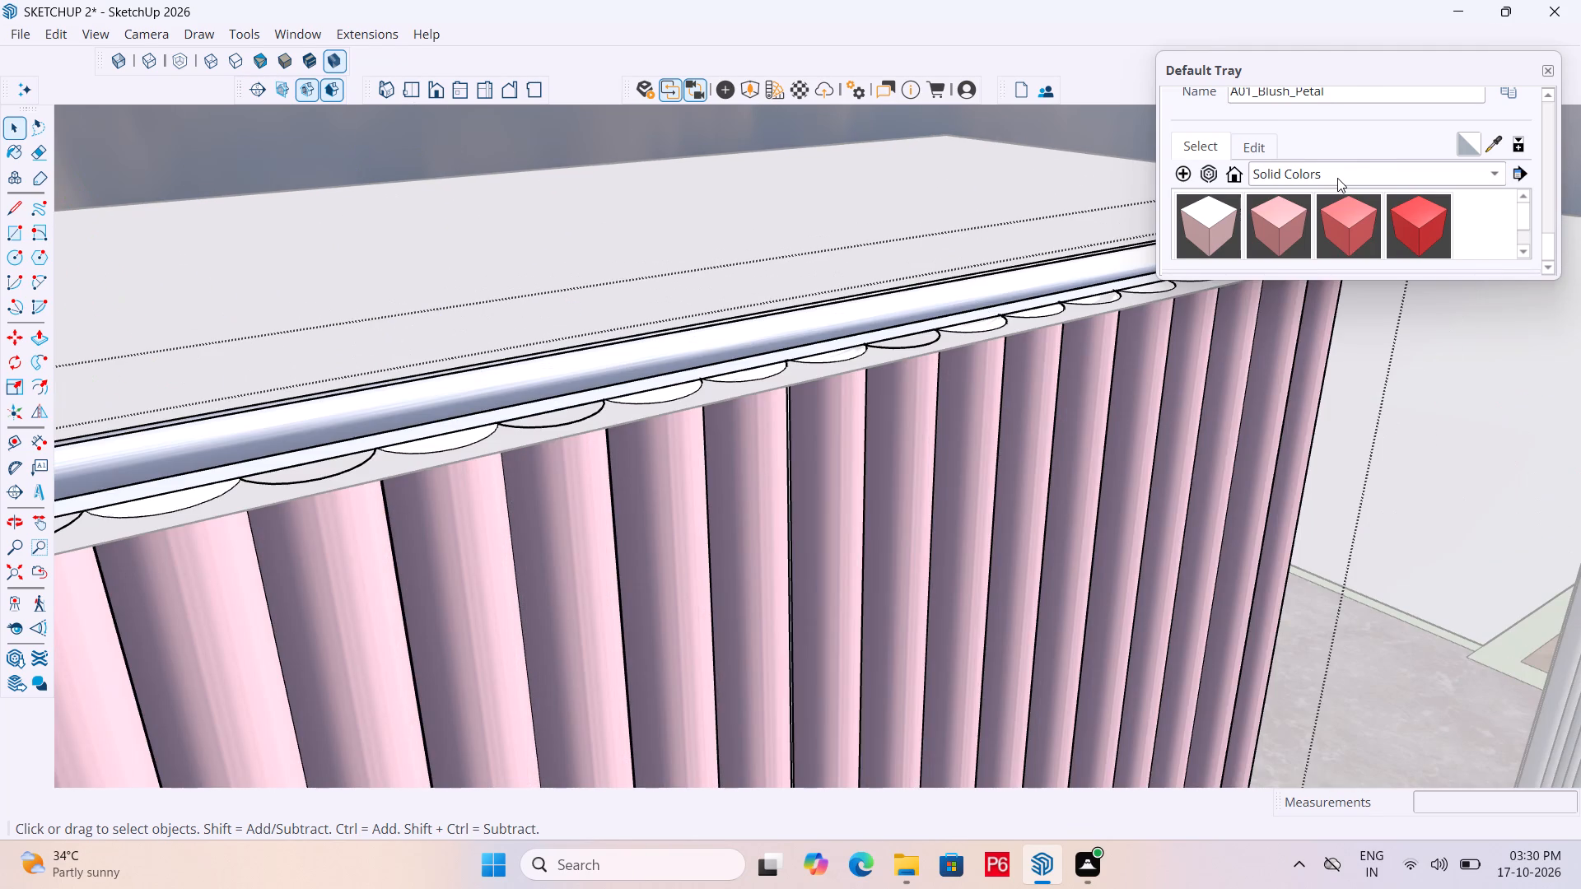
pyautogui.click(1337, 178)
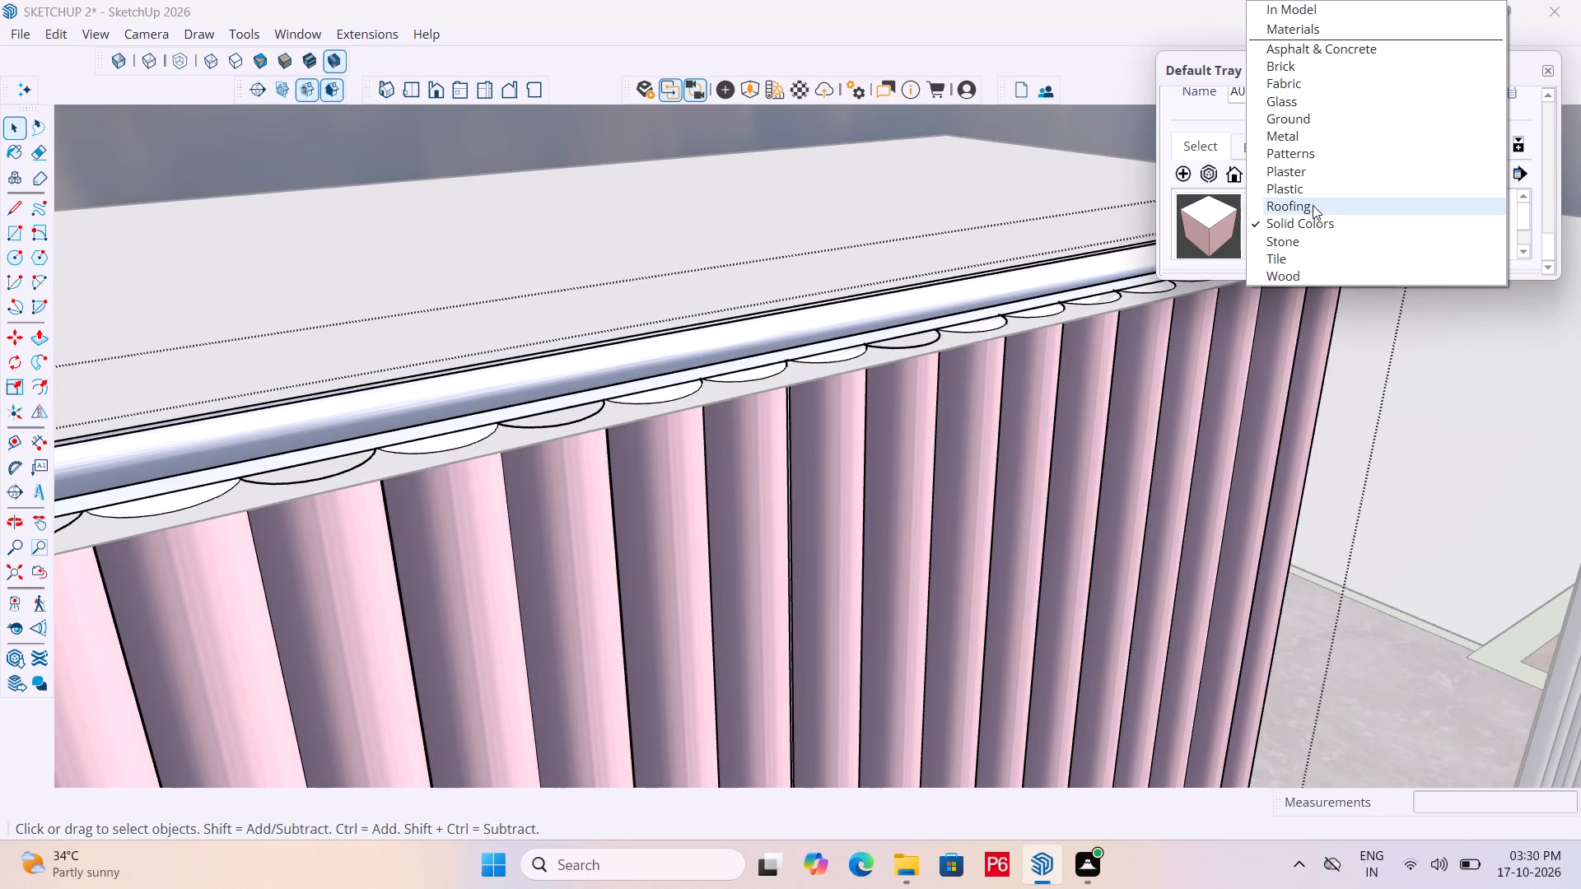
pyautogui.click(1314, 222)
pyautogui.scroll(-4, 1297, 212)
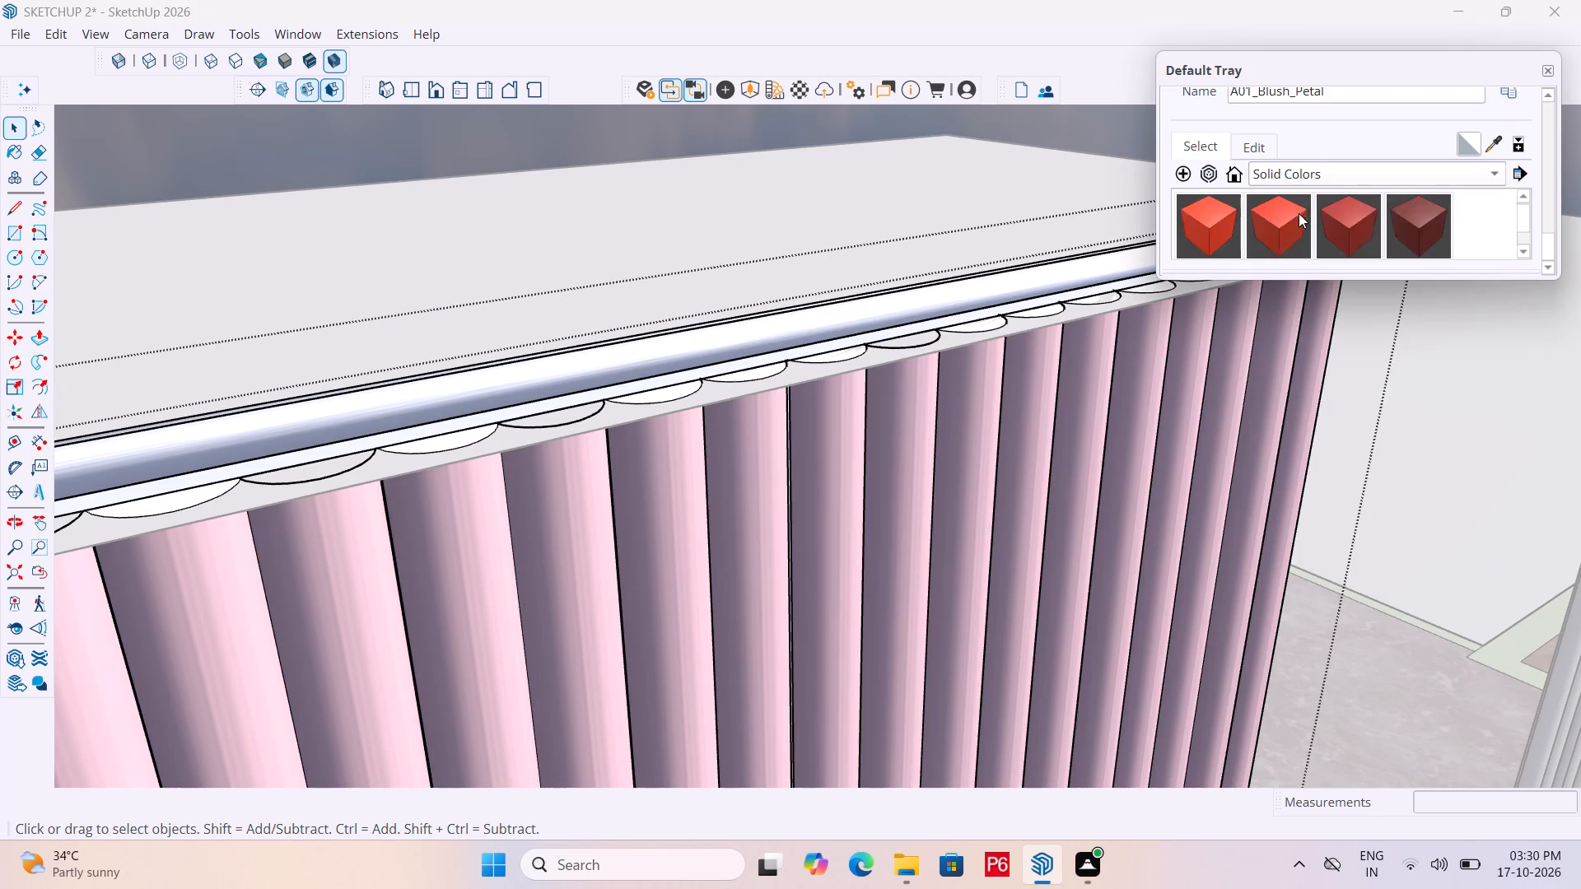
pyautogui.scroll(-18, 1305, 215)
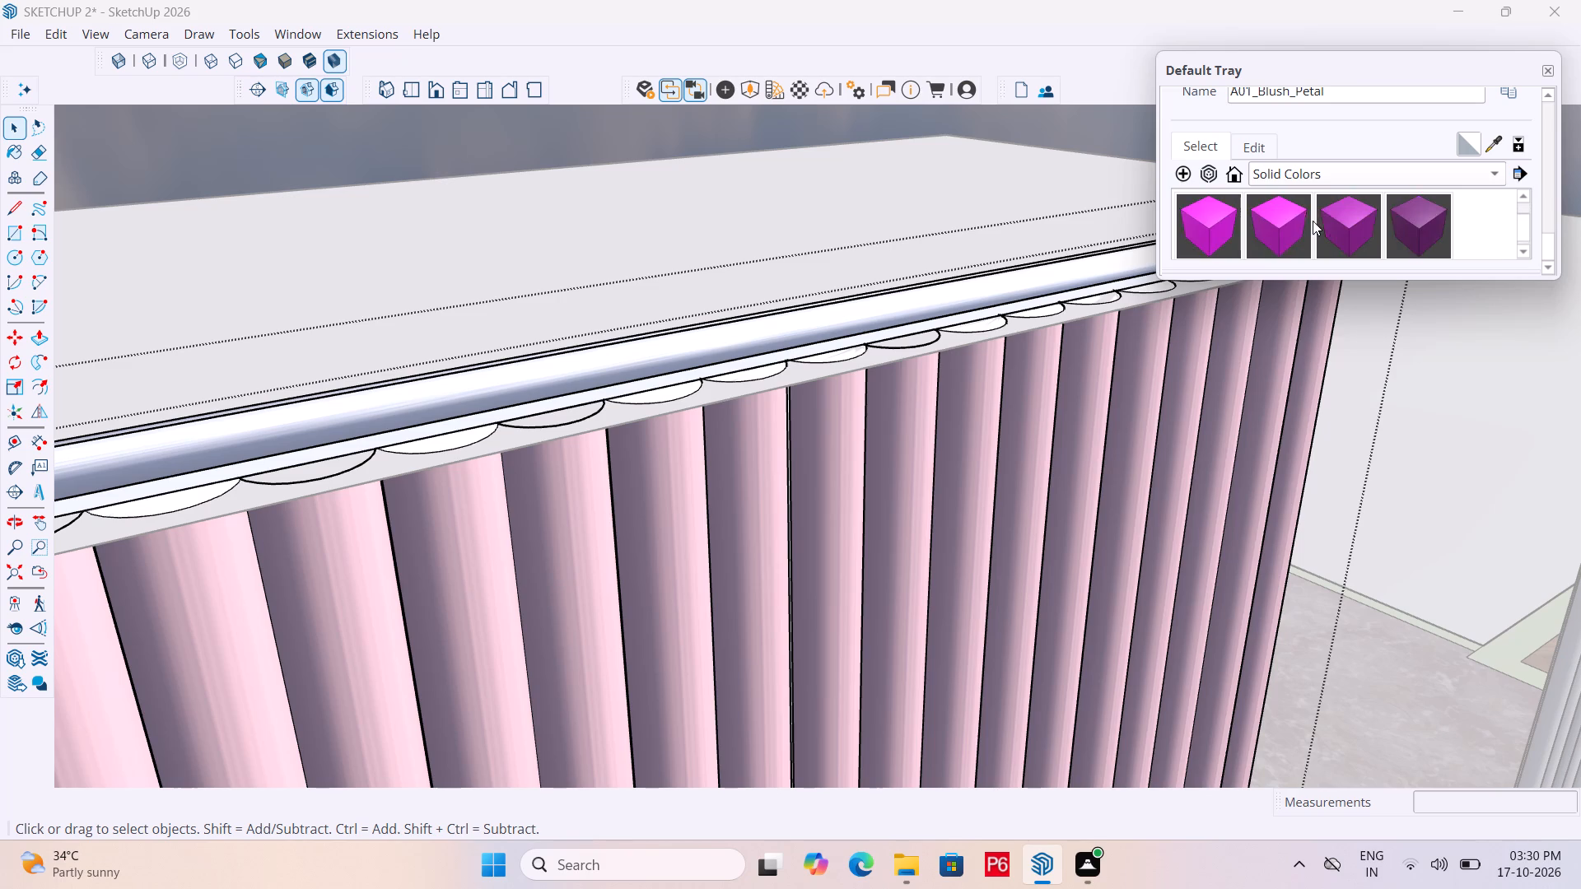
pyautogui.scroll(-6, 1323, 211)
pyautogui.scroll(2, 1303, 219)
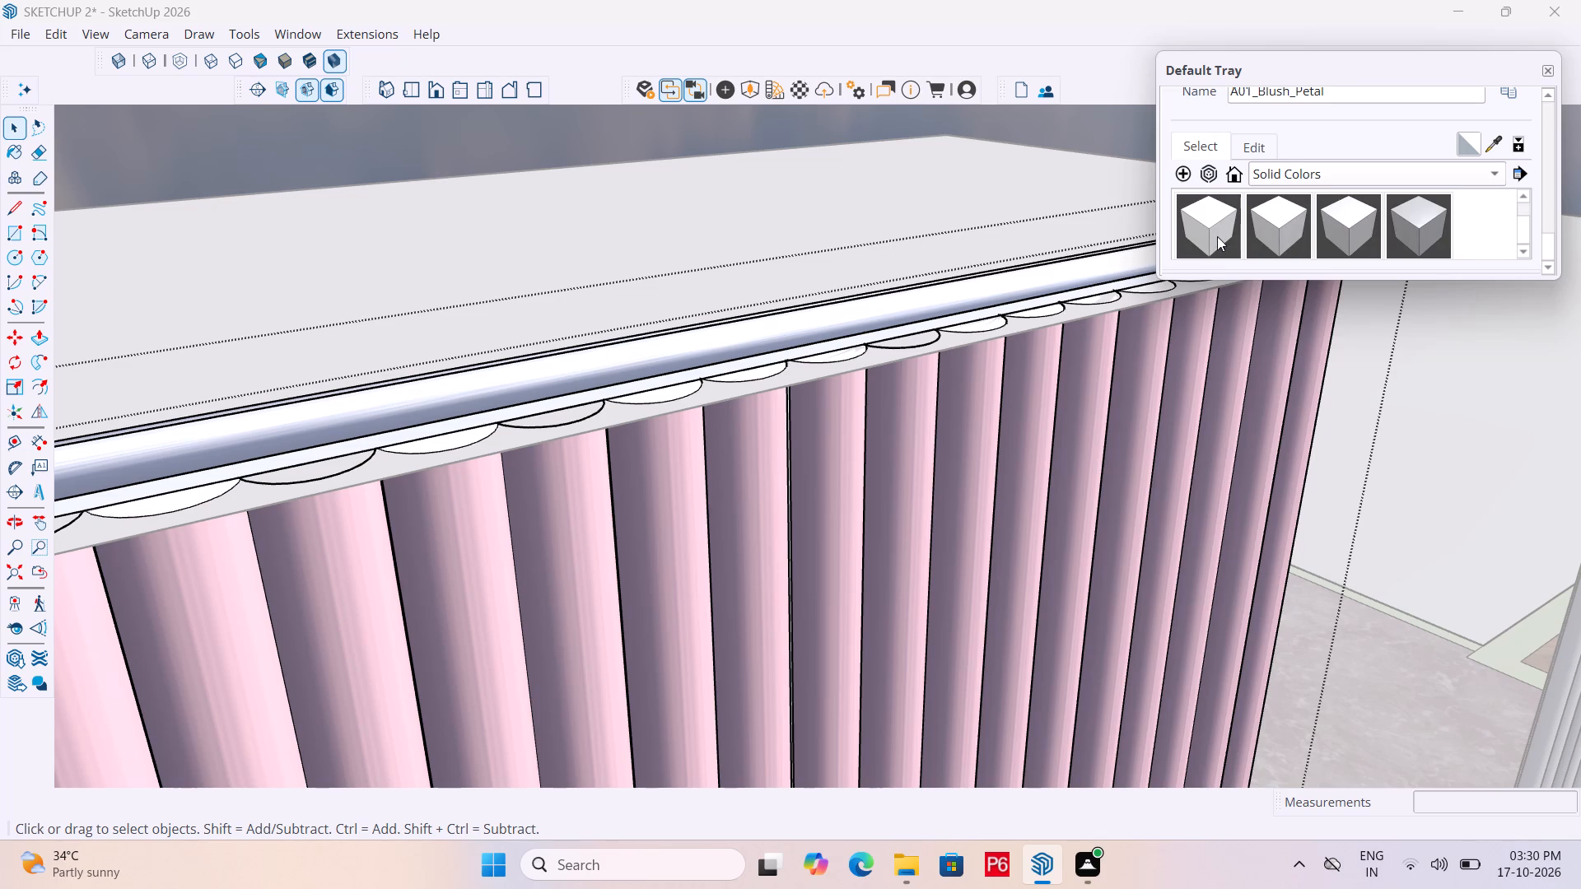
pyautogui.moveTo(1283, 221); pyautogui.dragTo(1195, 224)
pyautogui.click(1257, 235)
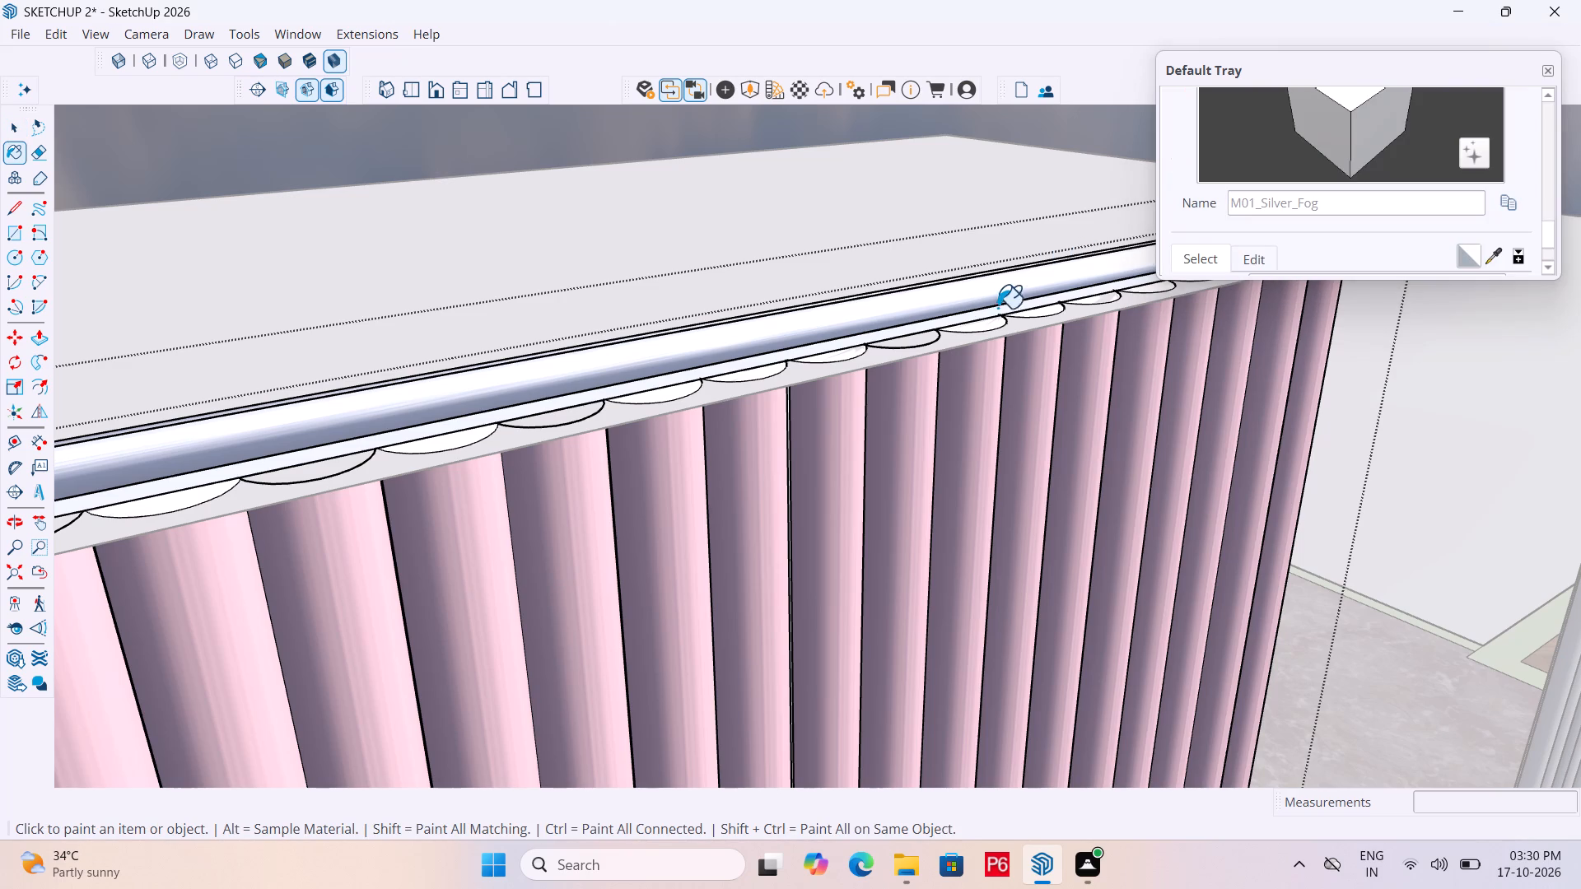
pyautogui.click(994, 301)
pyautogui.scroll(-5, 879, 186)
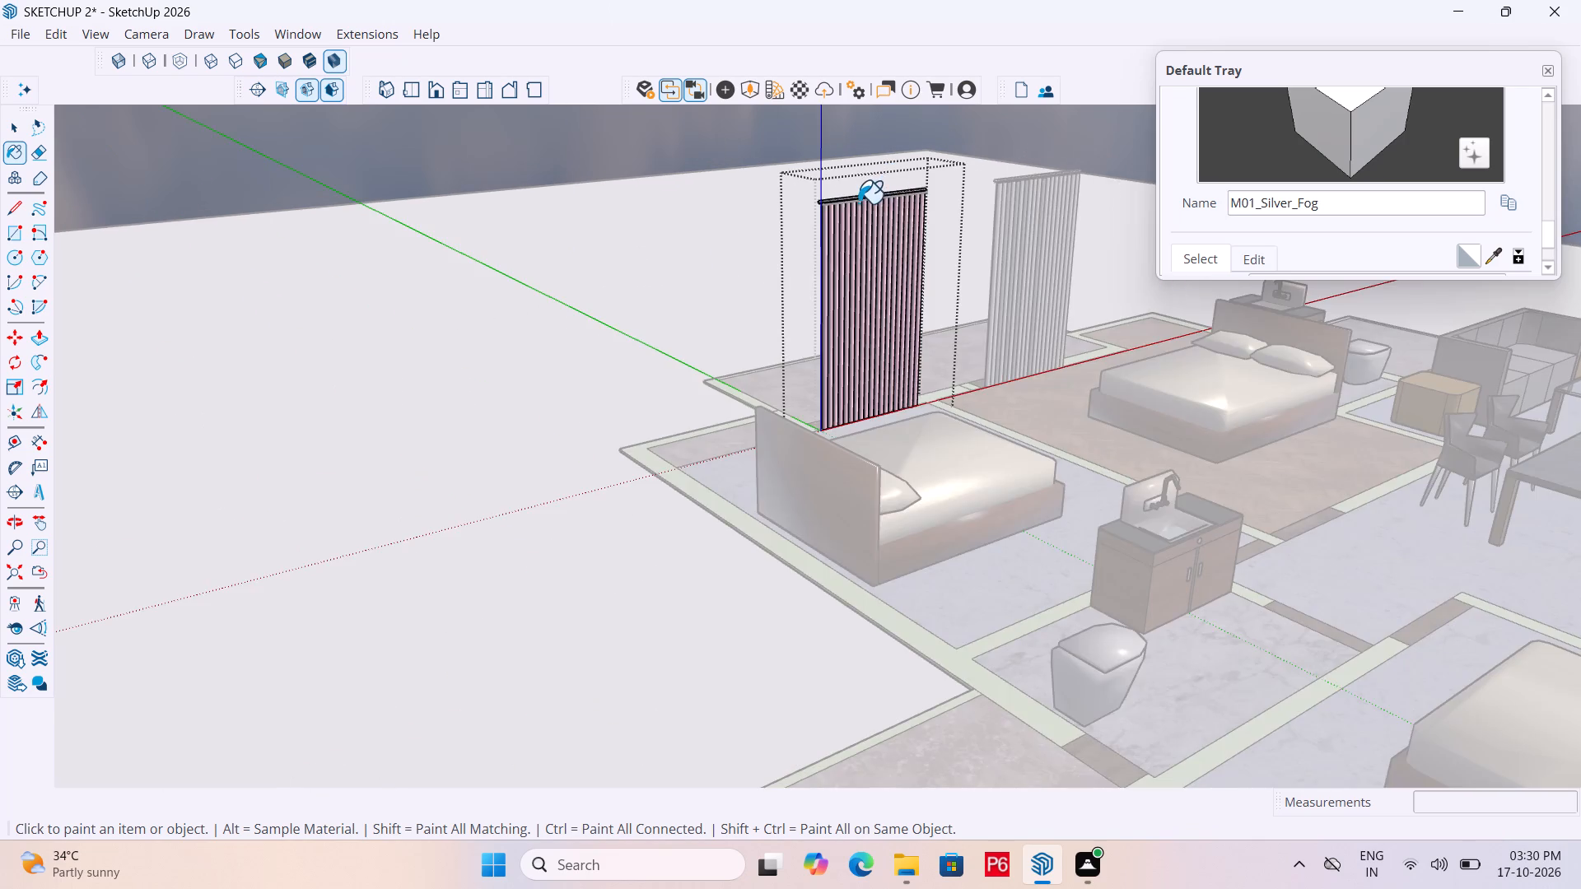
# Paint the rear side of the original bedroom curtain and its top rail M01_Silver_Fog, and close the curtain group.
pyautogui.scroll(10, 858, 203)
pyautogui.scroll(11, 844, 198)
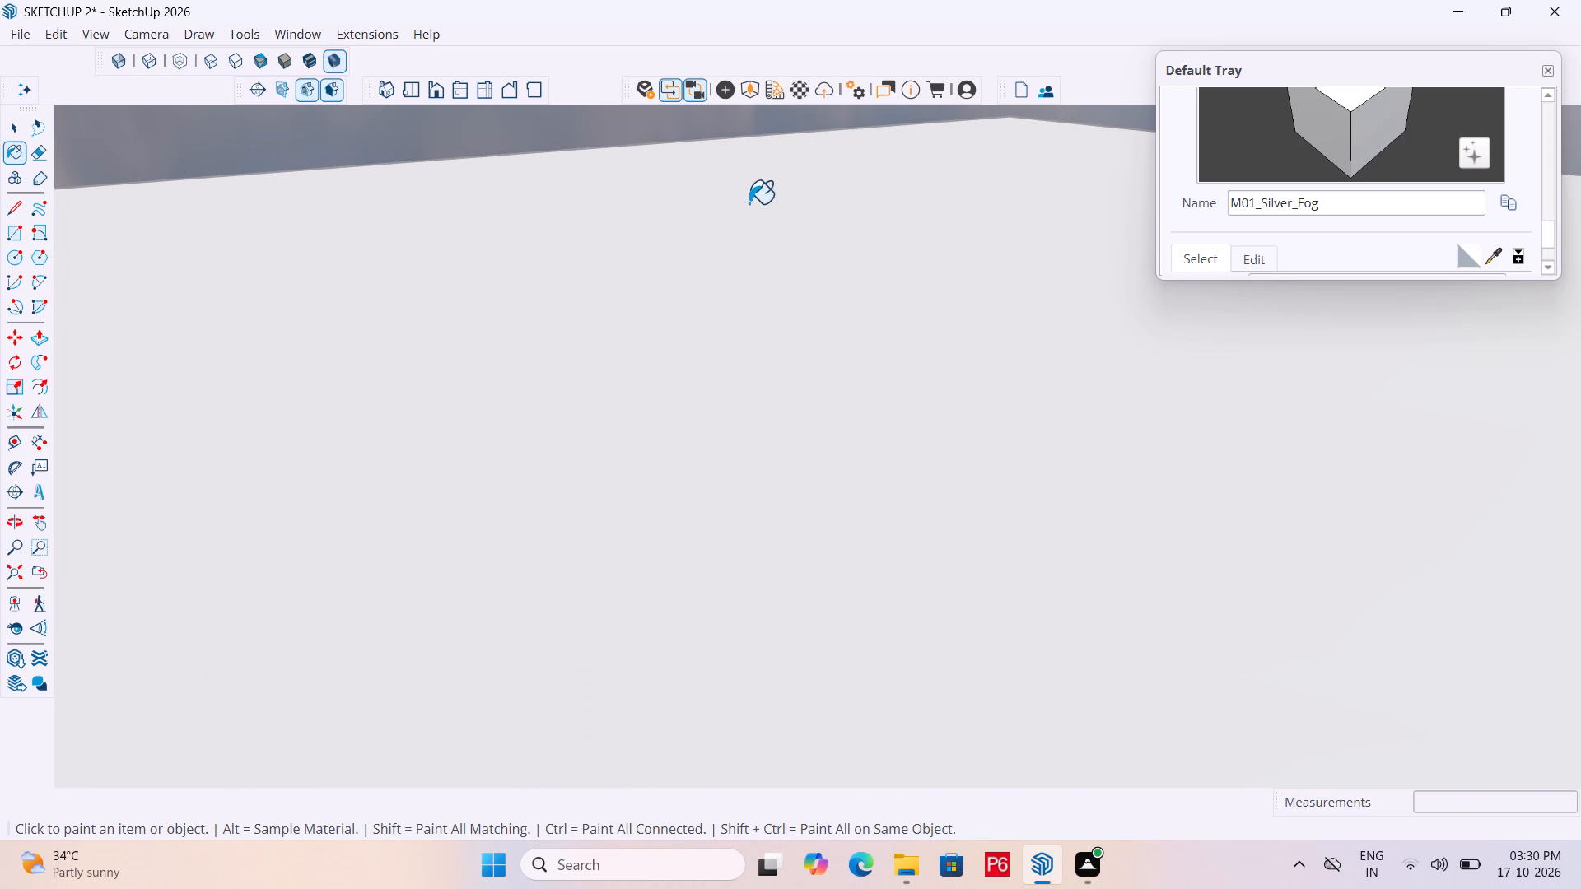
pyautogui.scroll(-6, 740, 208)
pyautogui.scroll(2, 741, 248)
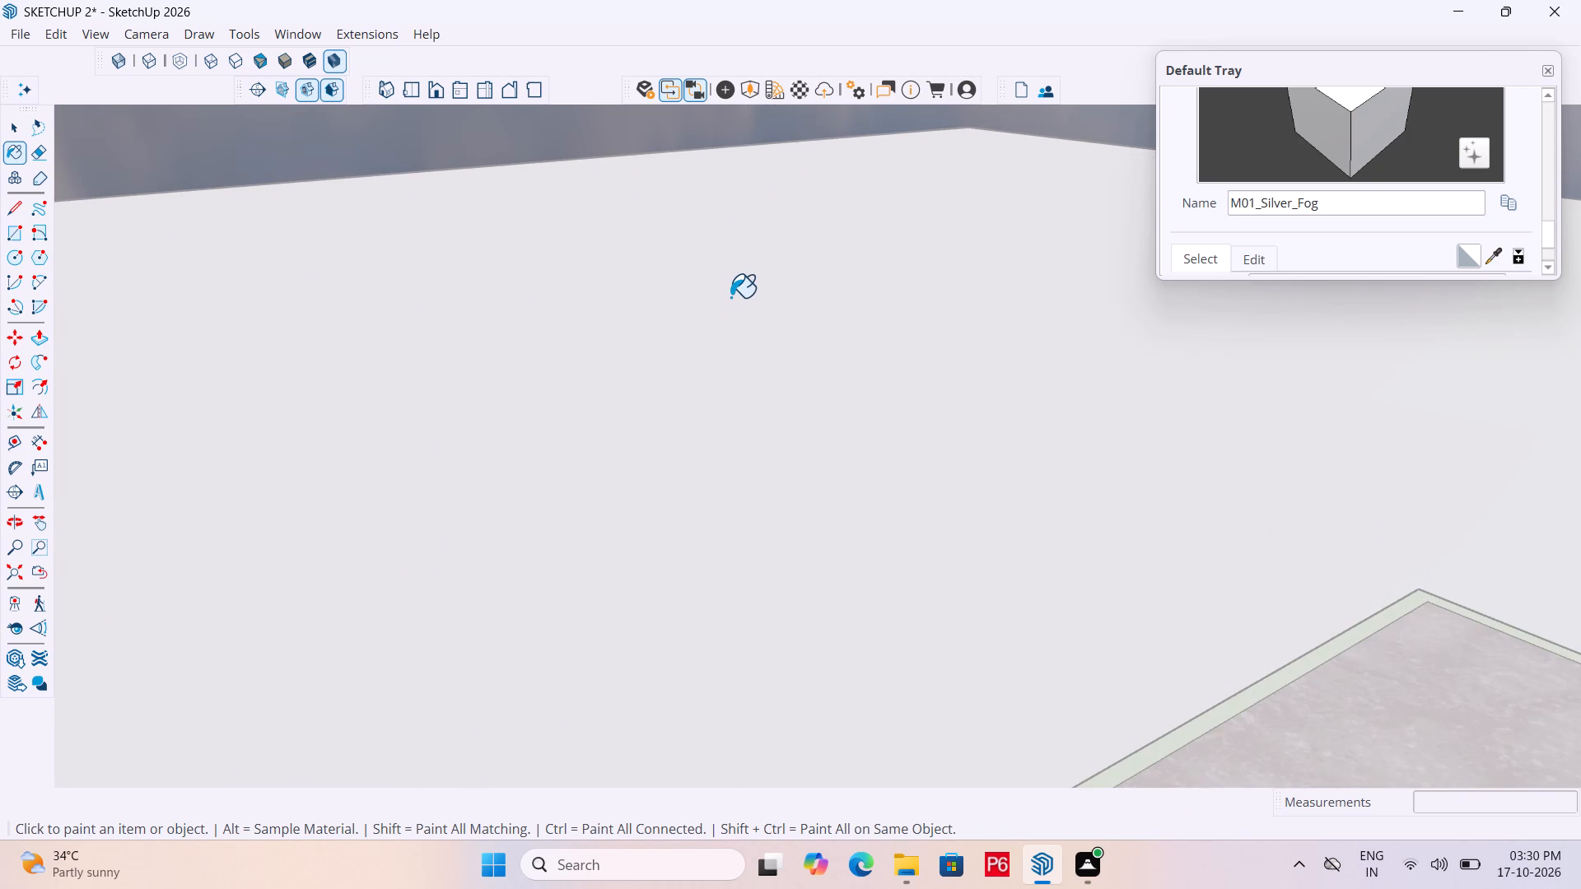
pyautogui.scroll(-2, 730, 297)
pyautogui.moveTo(622, 412); pyautogui.dragTo(1104, 404, button='middle')
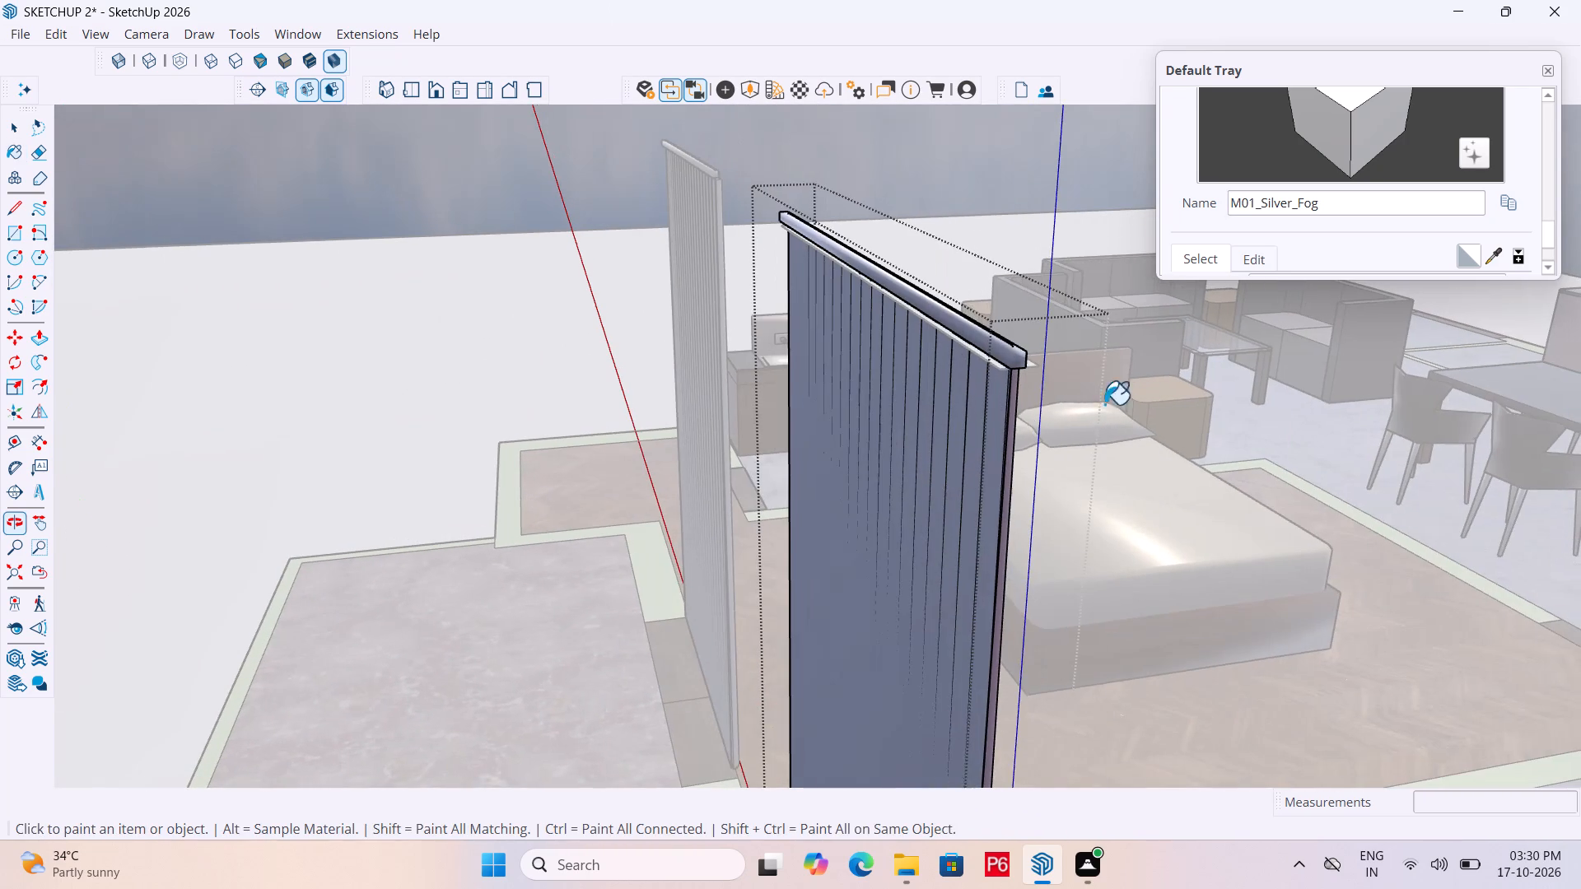
pyautogui.moveTo(1104, 404); pyautogui.dragTo(1144, 401, button='middle')
pyautogui.click(921, 421)
pyautogui.moveTo(865, 445); pyautogui.dragTo(1146, 422, button='middle')
pyautogui.scroll(-1, 868, 444)
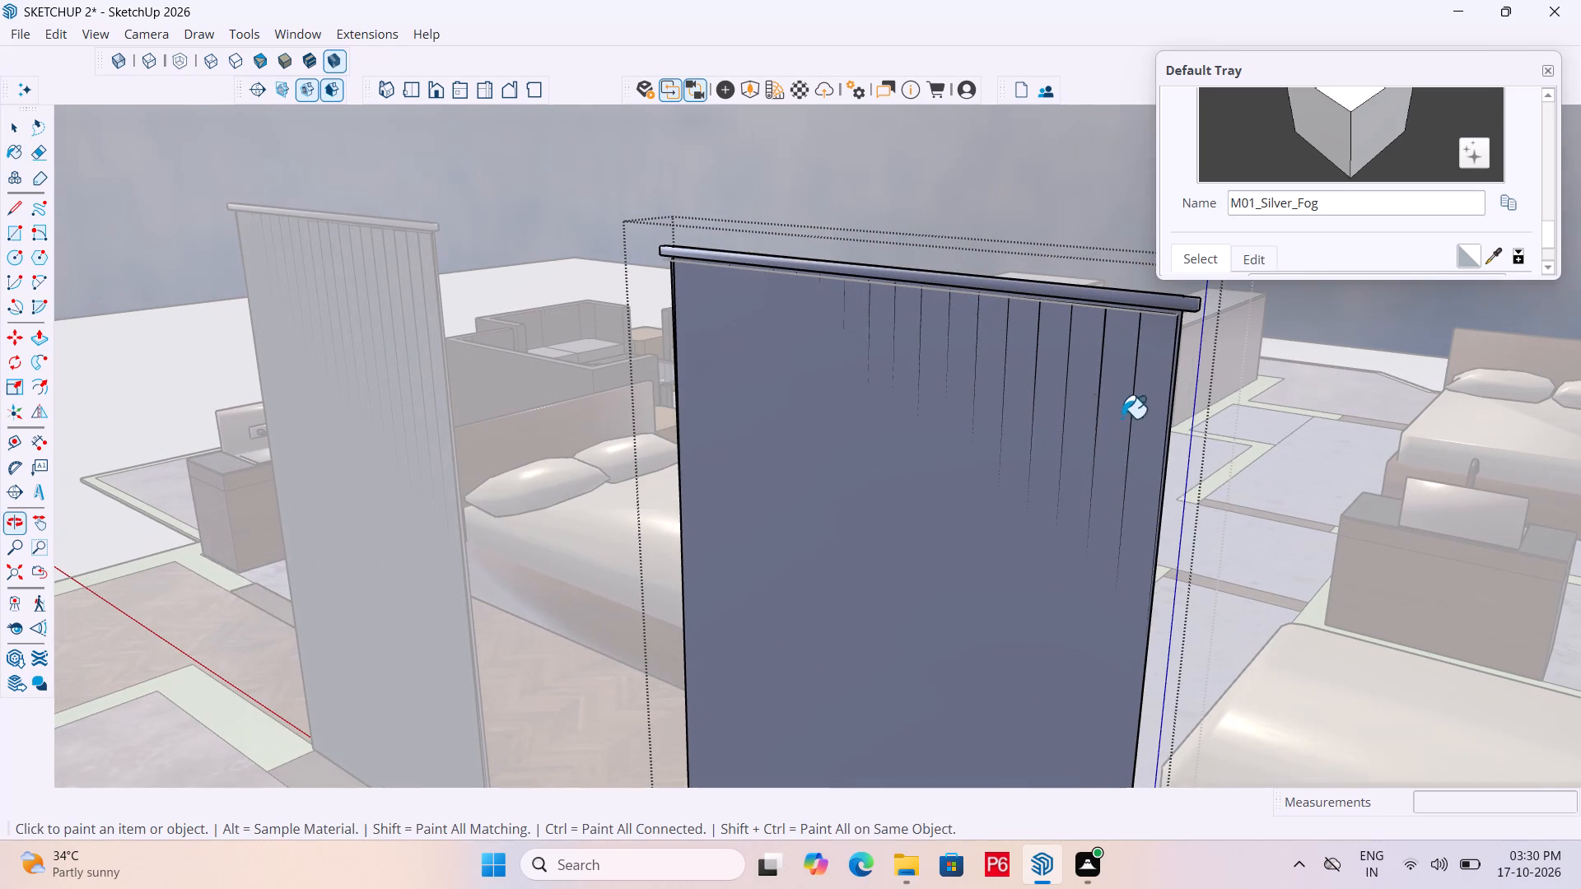
pyautogui.click(972, 439)
pyautogui.moveTo(968, 437); pyautogui.dragTo(952, 424)
pyautogui.click(915, 404)
pyautogui.scroll(5, 976, 296)
pyautogui.scroll(3, 818, 272)
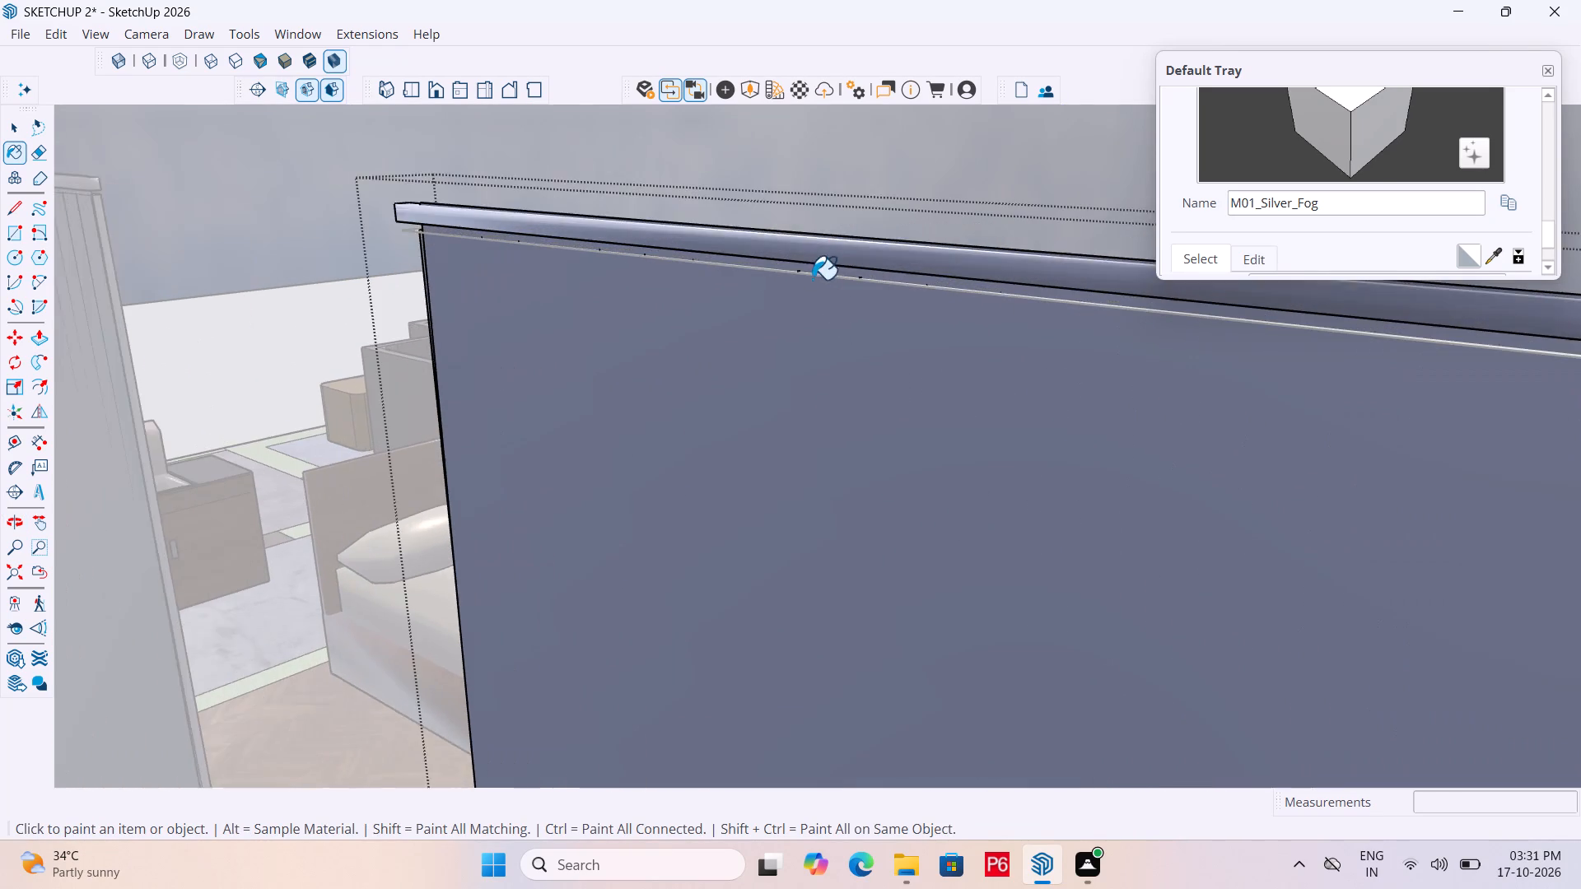
pyautogui.scroll(8, 812, 279)
pyautogui.click(821, 230)
pyautogui.click(272, 175)
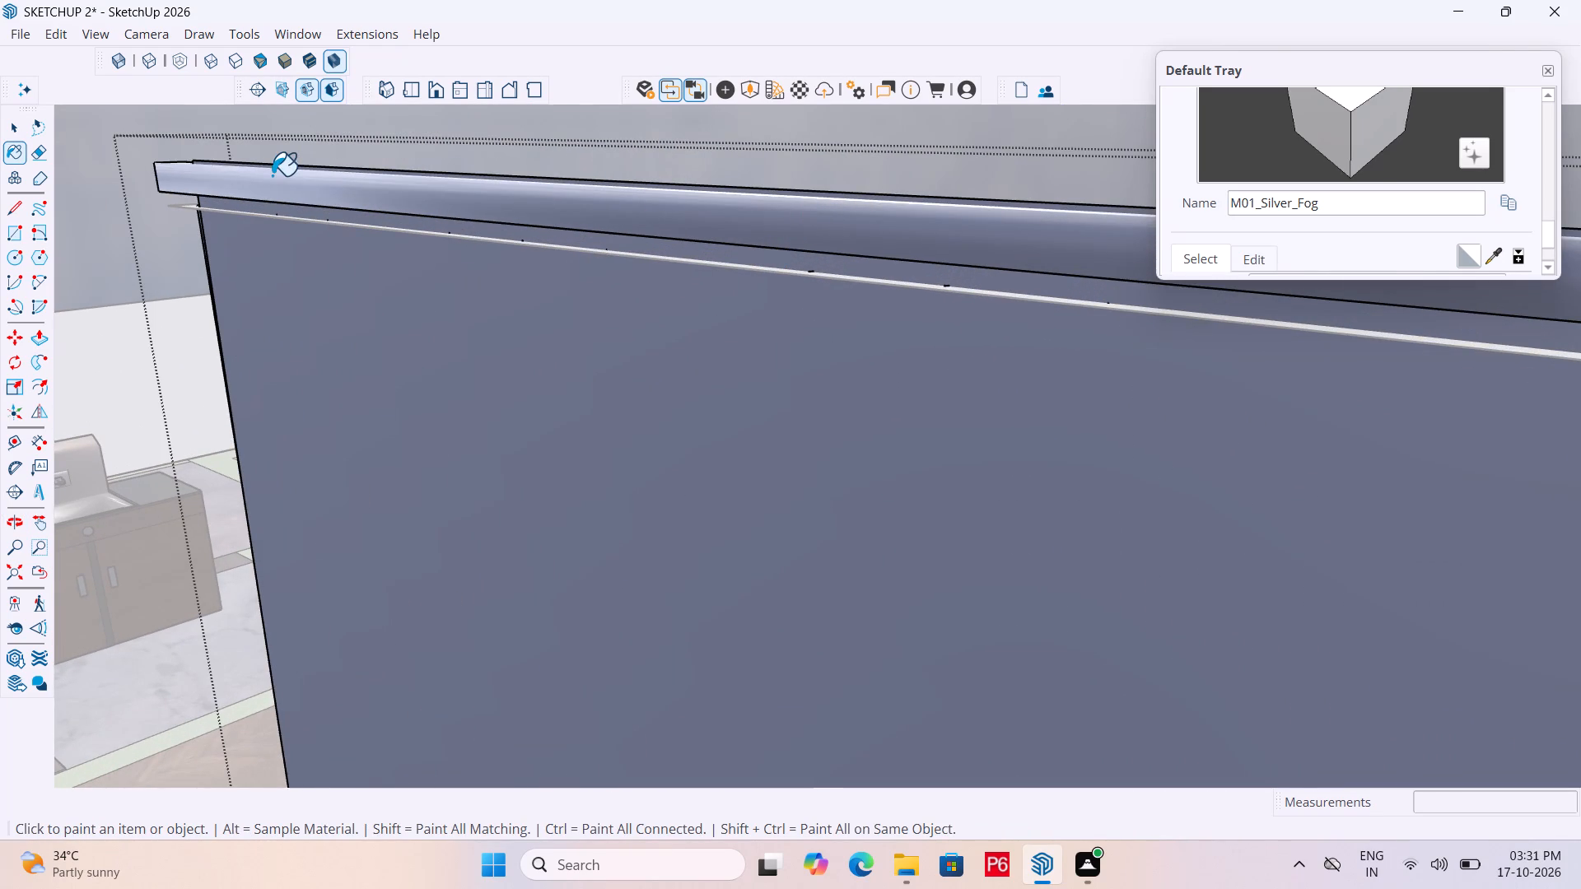
pyautogui.scroll(-20, 417, 210)
pyautogui.moveTo(628, 321); pyautogui.dragTo(189, 356, button='middle')
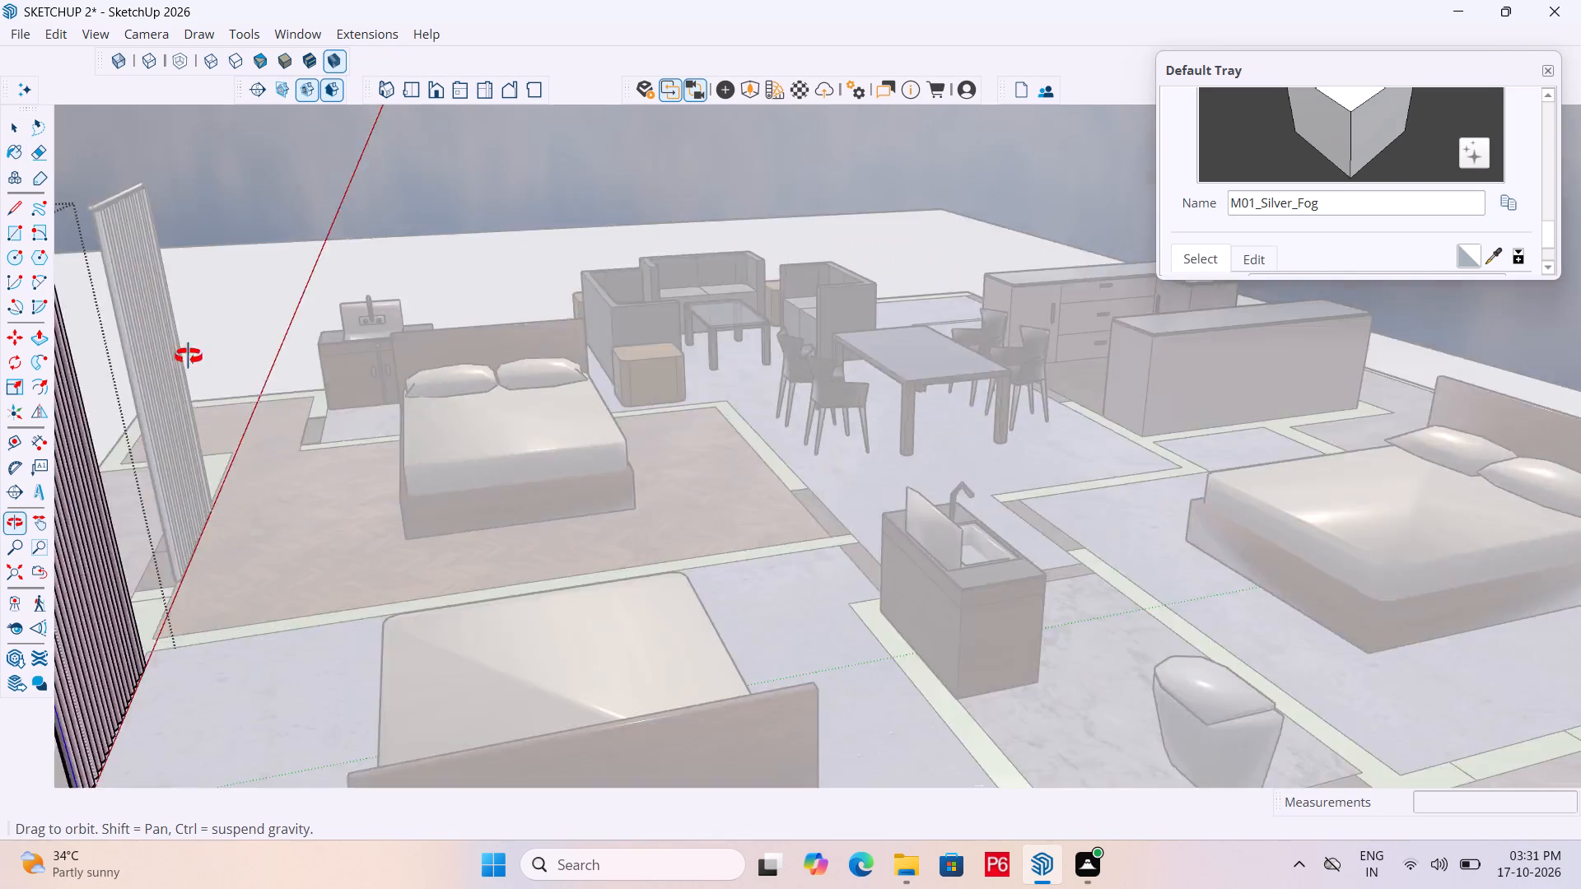
pyautogui.moveTo(189, 356); pyautogui.dragTo(18, 361, button='middle')
pyautogui.press('space')
pyautogui.doubleClick(655, 156)
# Open the copied curtain group beside the herringbone-floored bedroom for editing, with the front fold nearest the pink curtain selected.
pyautogui.scroll(-5, 595, 254)
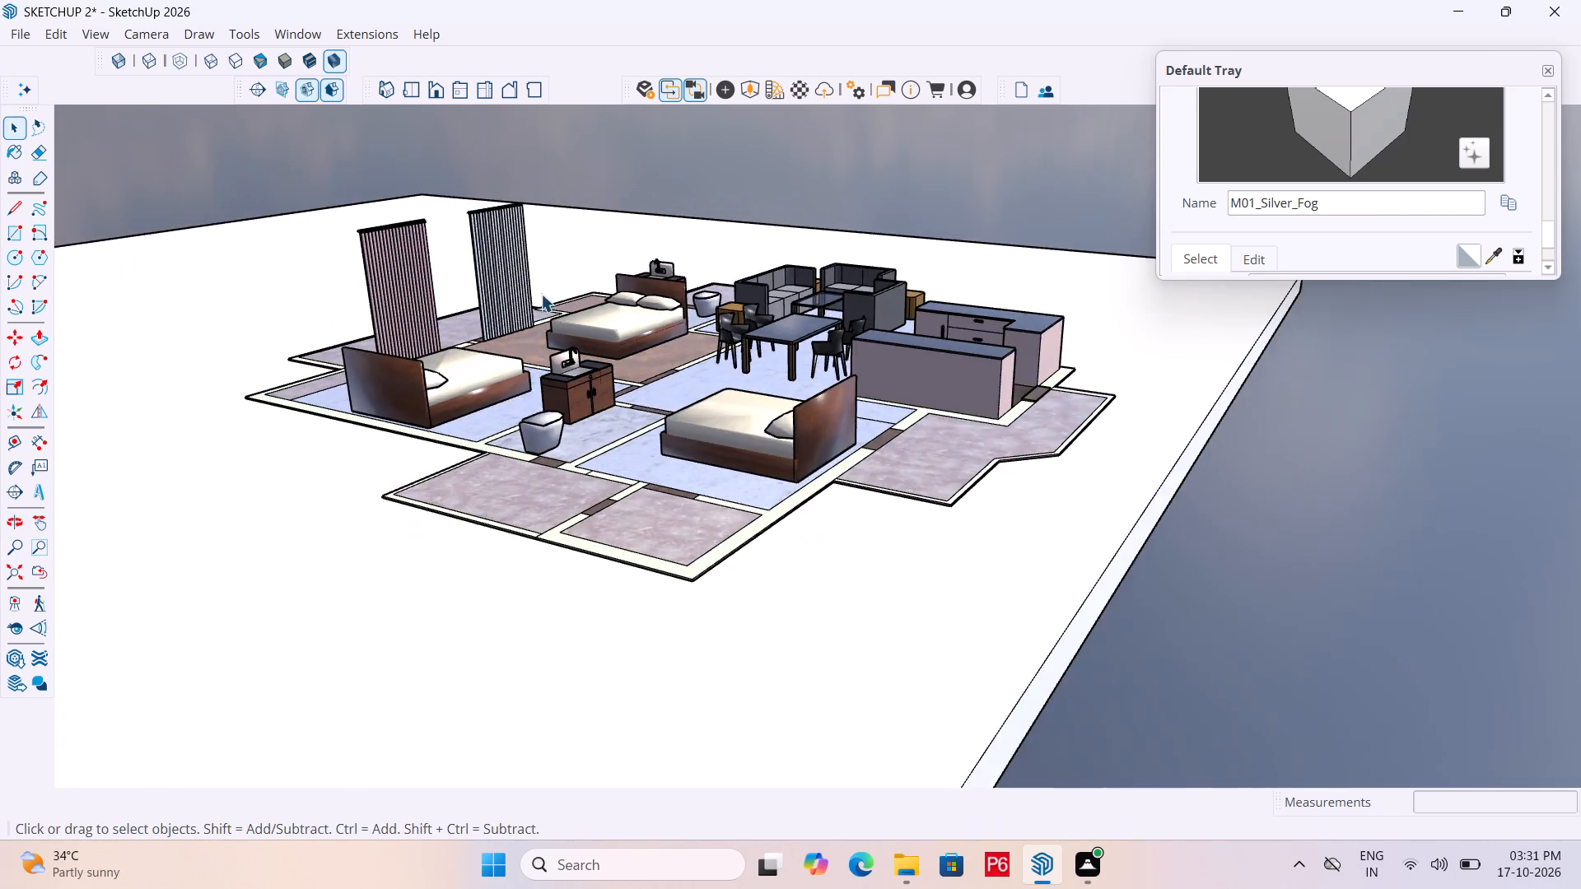
pyautogui.moveTo(519, 305); pyautogui.dragTo(473, 250, button='middle')
pyautogui.scroll(5, 487, 226)
pyautogui.scroll(2, 557, 207)
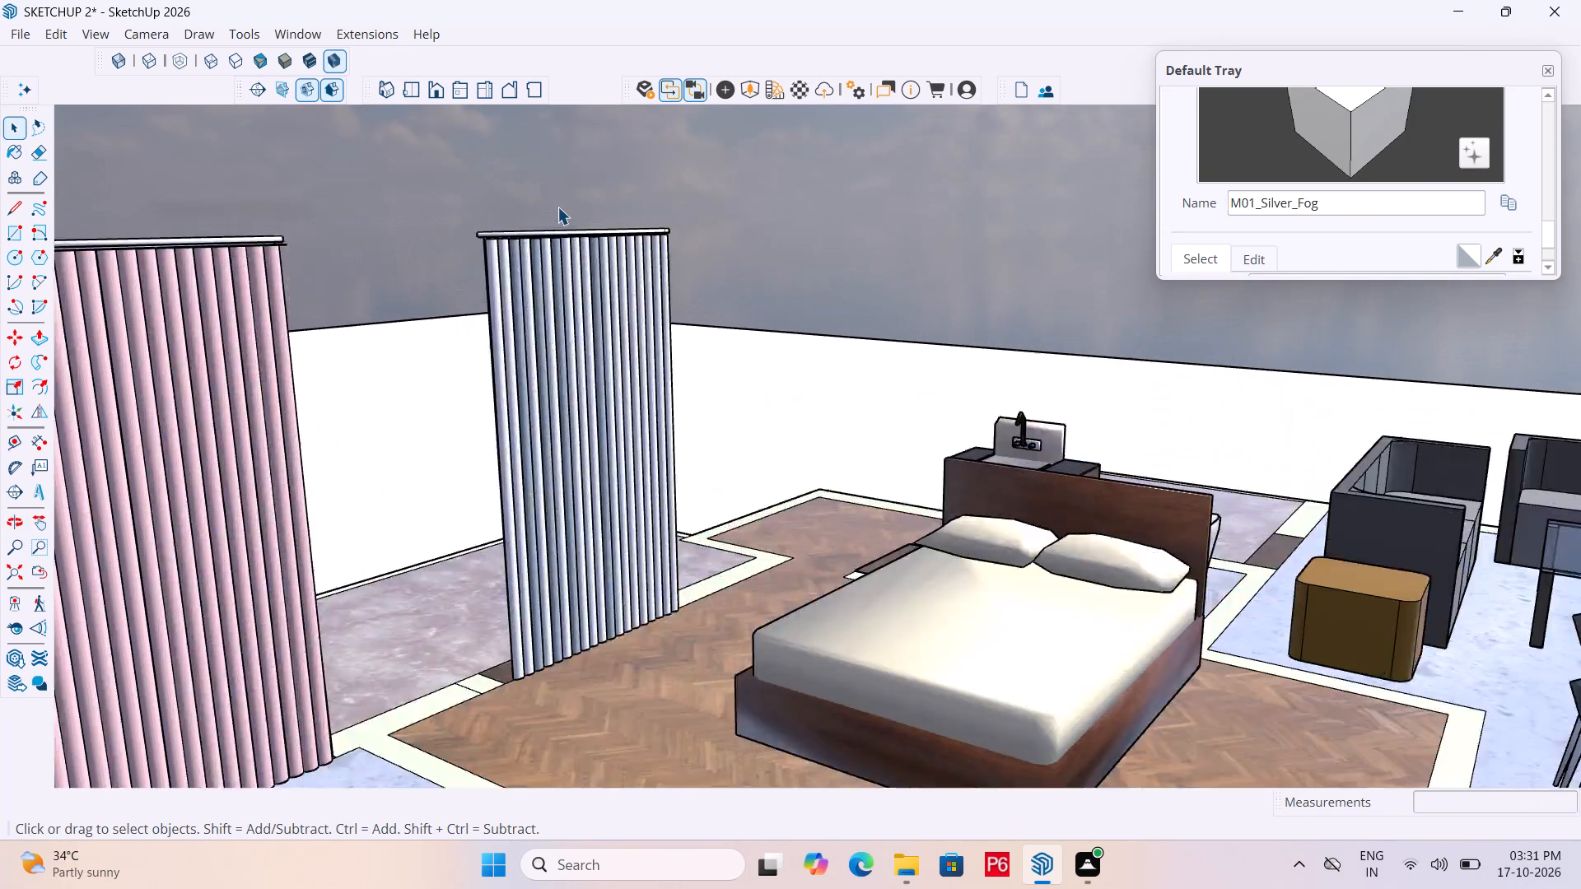
pyautogui.scroll(1, 557, 207)
pyautogui.moveTo(612, 258); pyautogui.dragTo(439, 280, button='middle')
pyautogui.scroll(4, 439, 280)
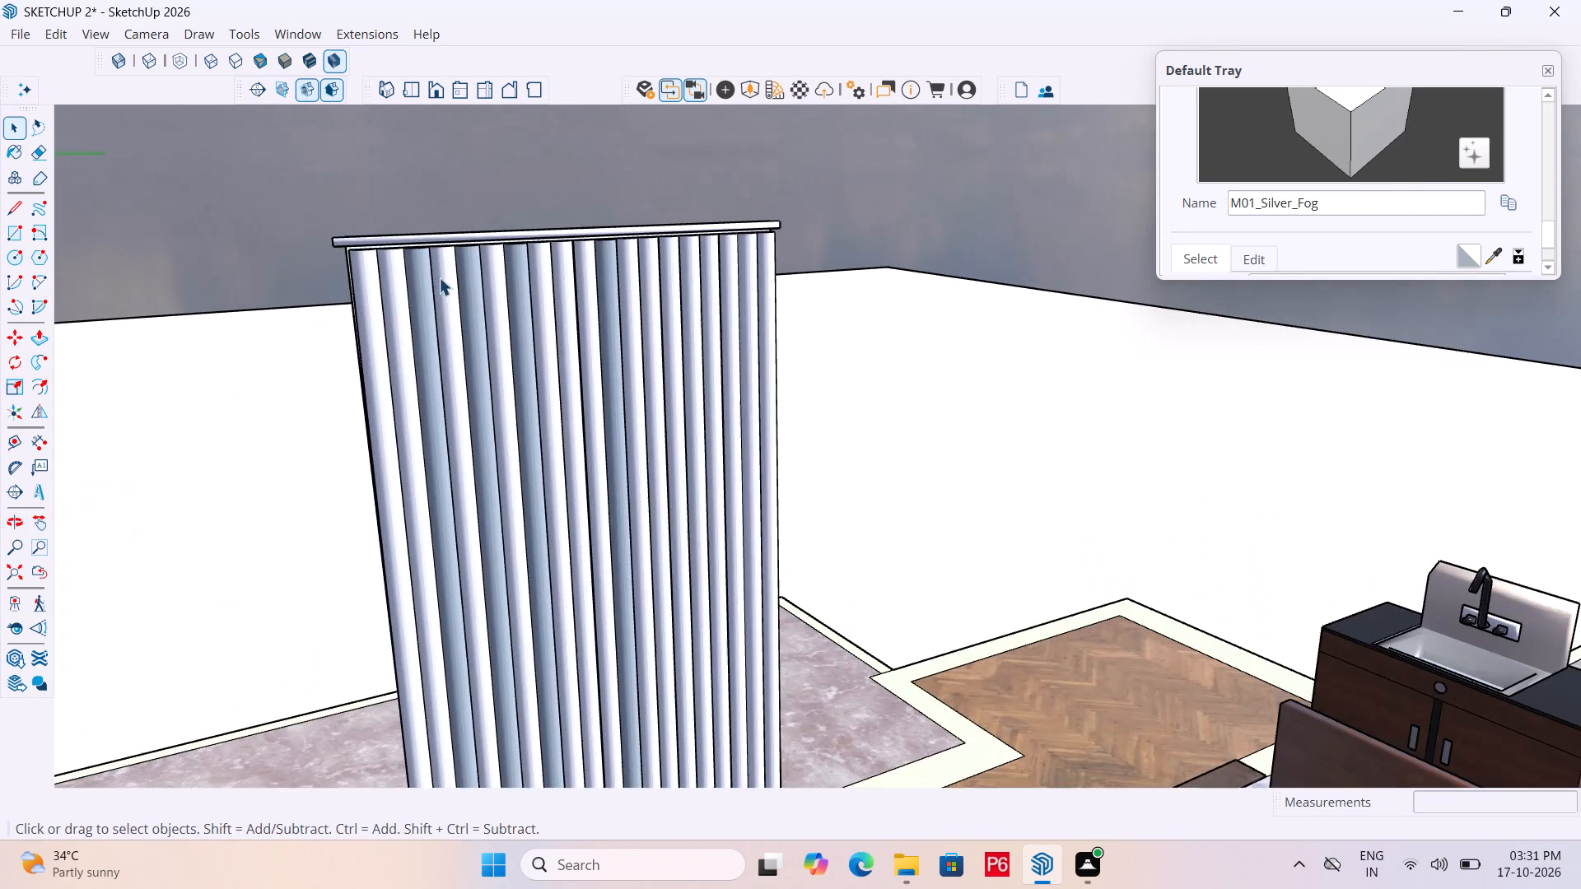
pyautogui.scroll(3, 376, 354)
pyautogui.doubleClick(375, 354)
pyautogui.click(374, 335)
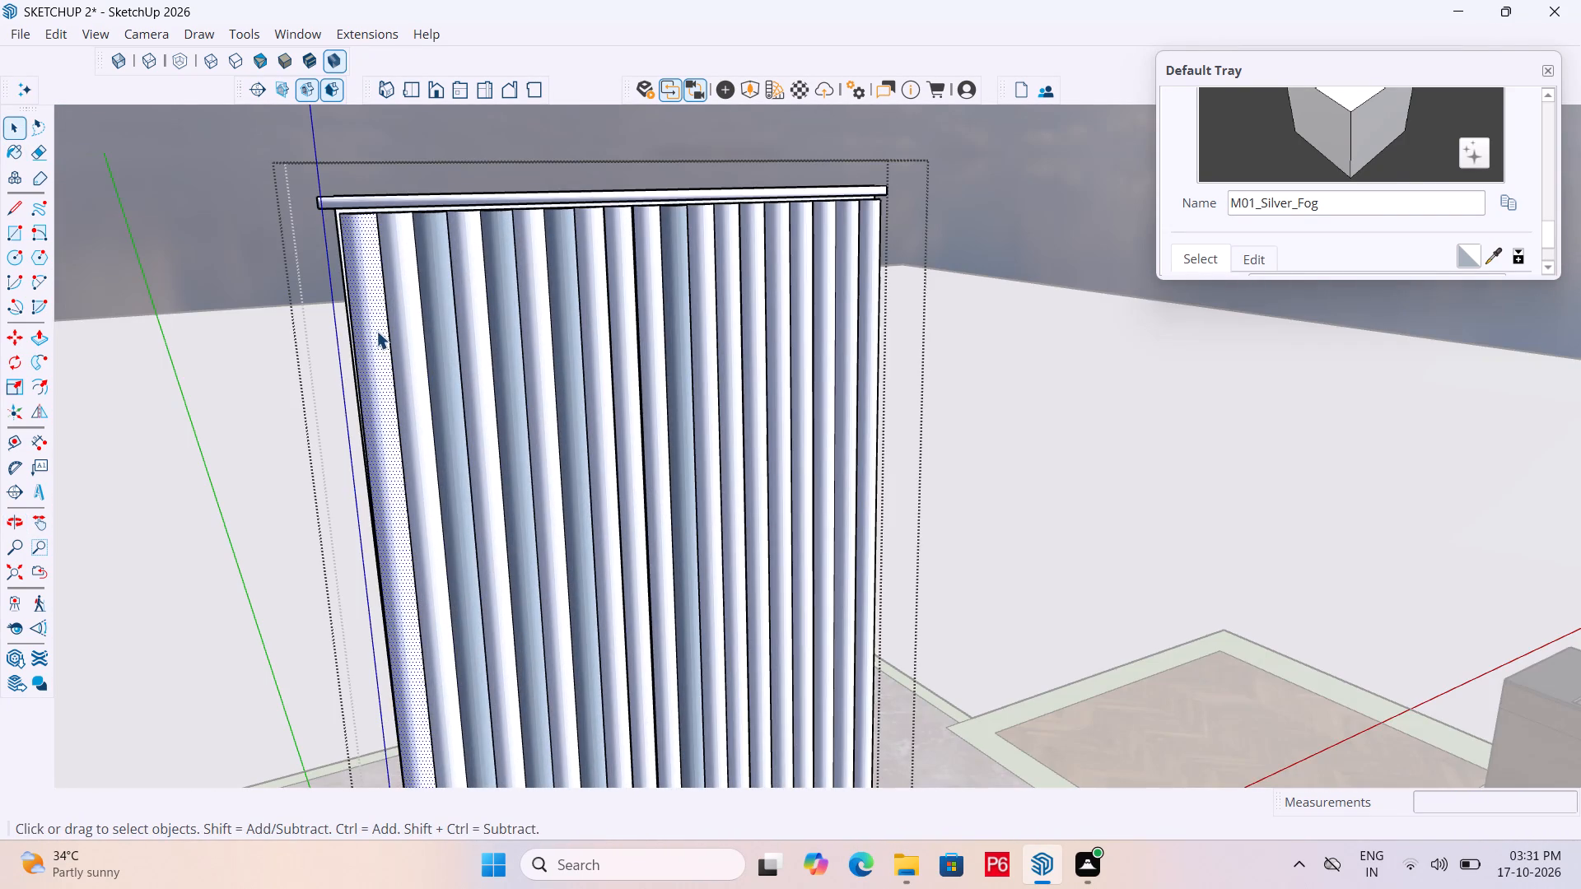
# Paint the open curtain's front folds with the solid color B01_Ivory_Dust, from the edge nearest the pink curtain toward the middle.
pyautogui.scroll(-5, 1345, 191)
pyautogui.scroll(5, 1304, 215)
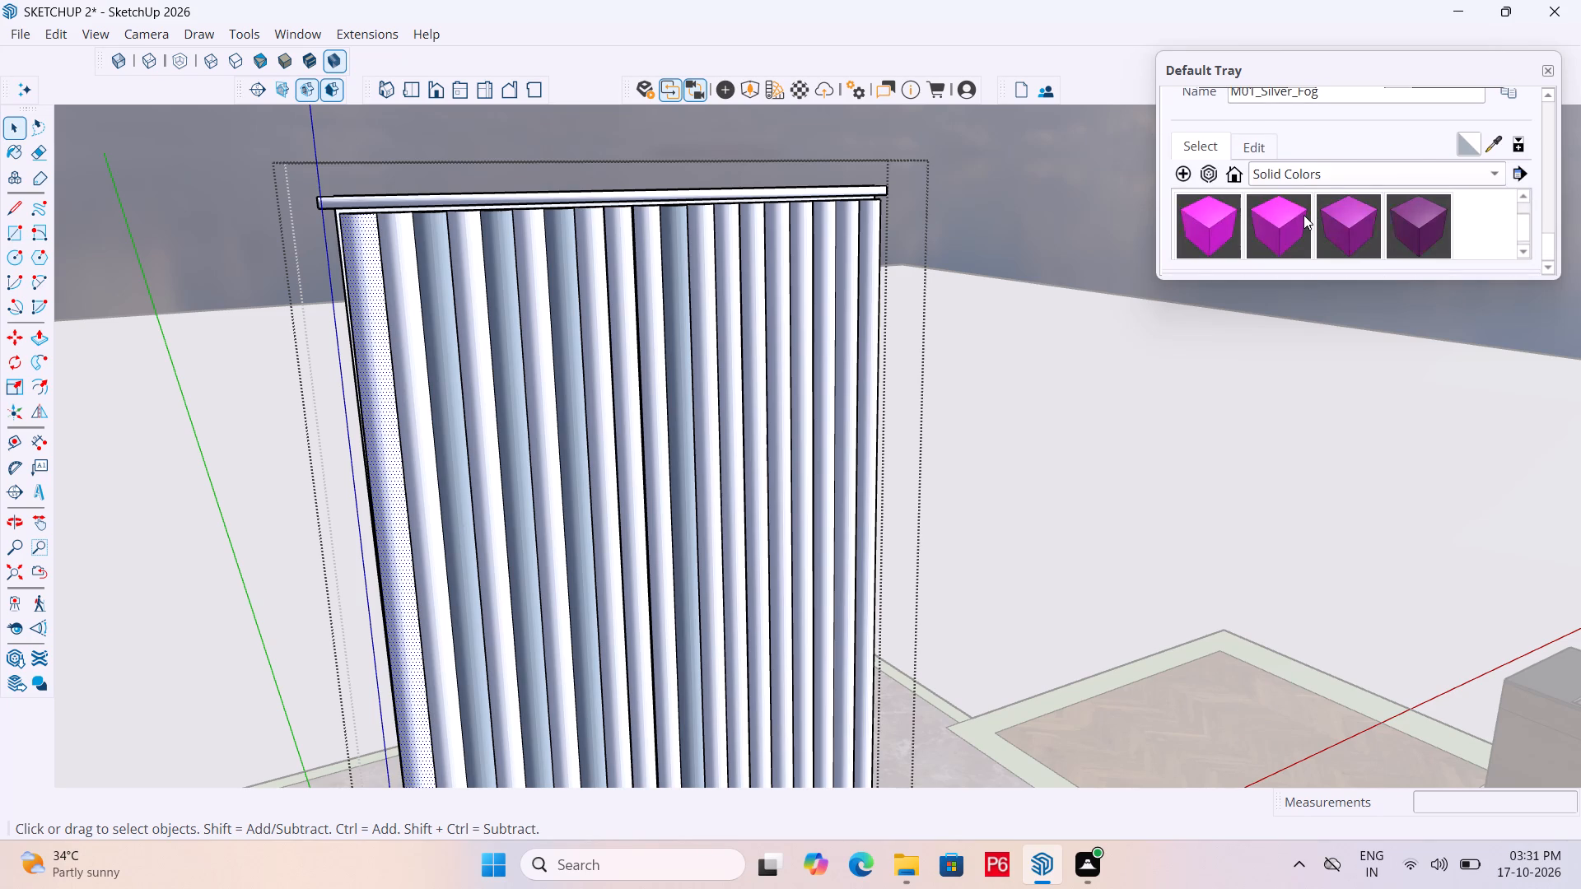
pyautogui.scroll(10, 1304, 215)
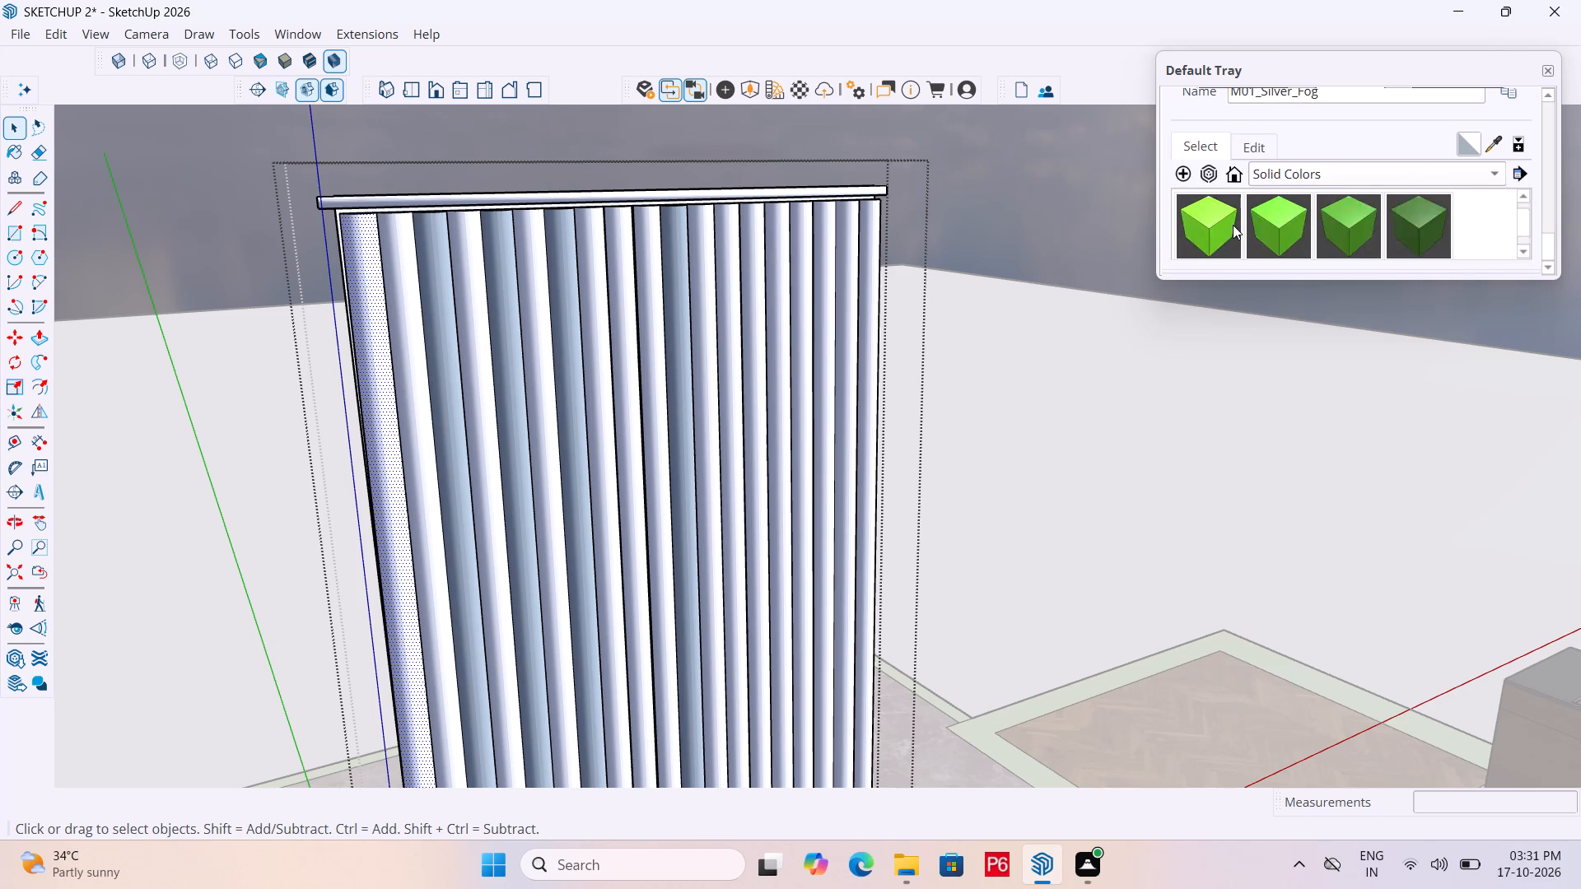
pyautogui.scroll(8, 1233, 225)
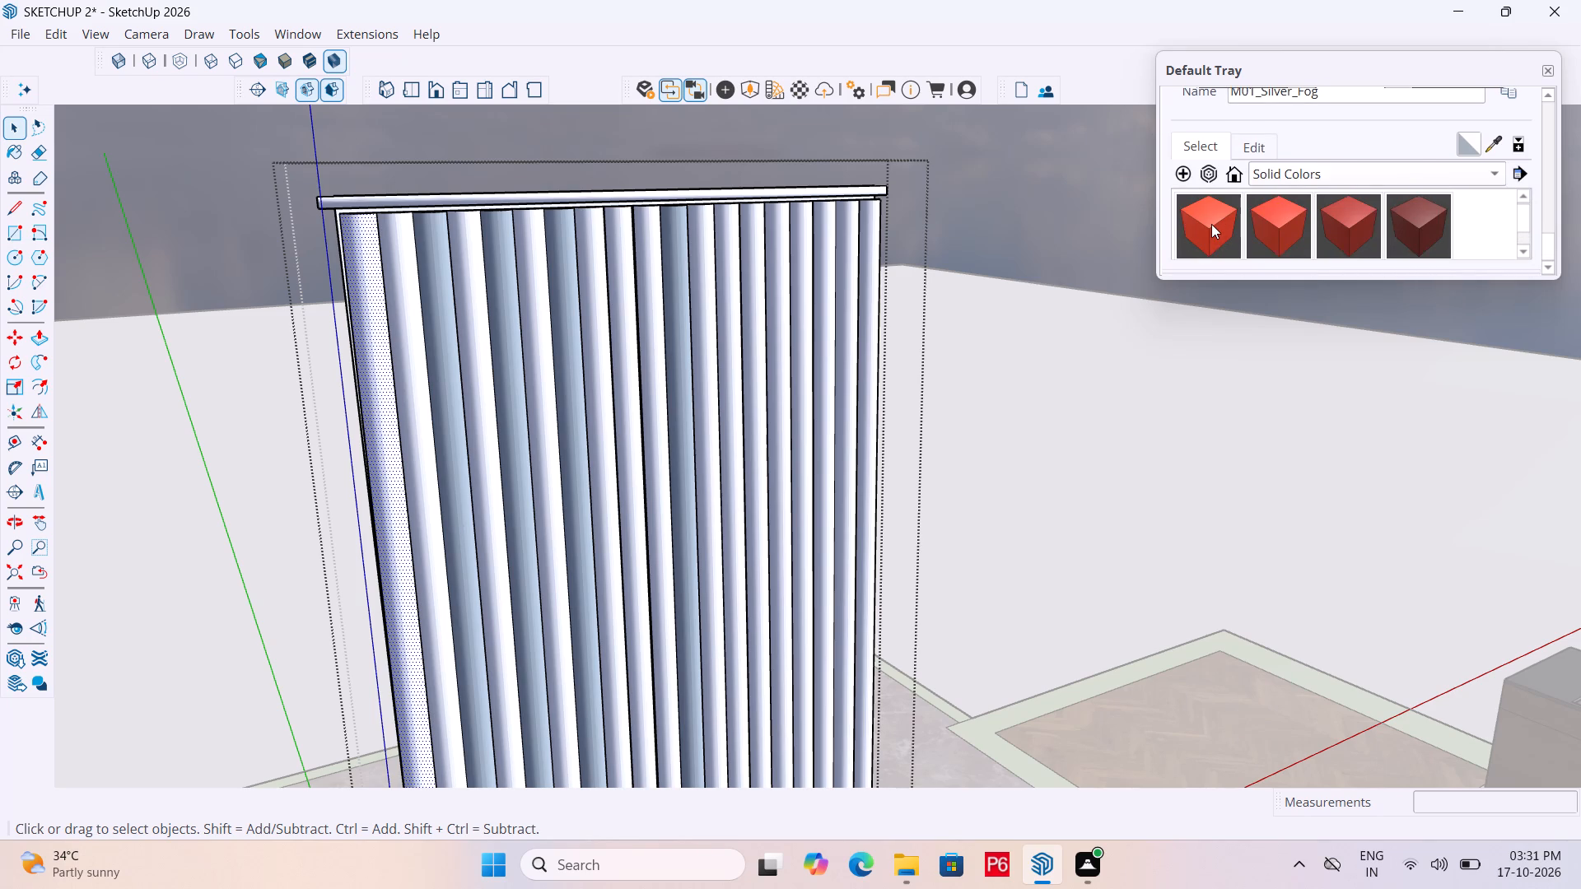
pyautogui.scroll(1, 1211, 224)
pyautogui.click(1211, 224)
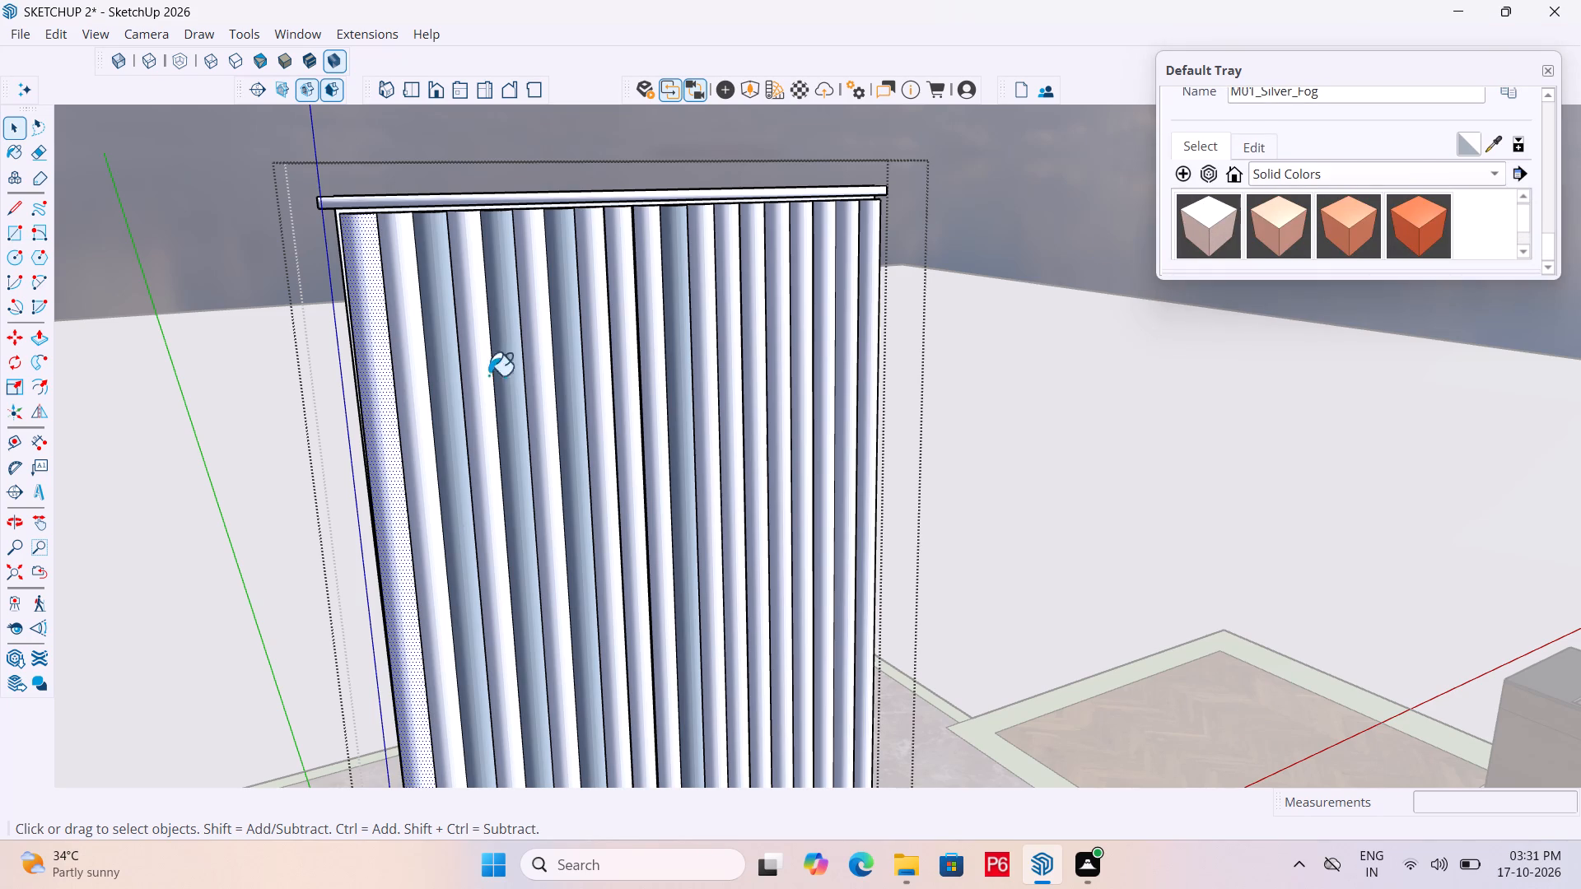
pyautogui.click(380, 364)
pyautogui.click(413, 353)
pyautogui.click(446, 341)
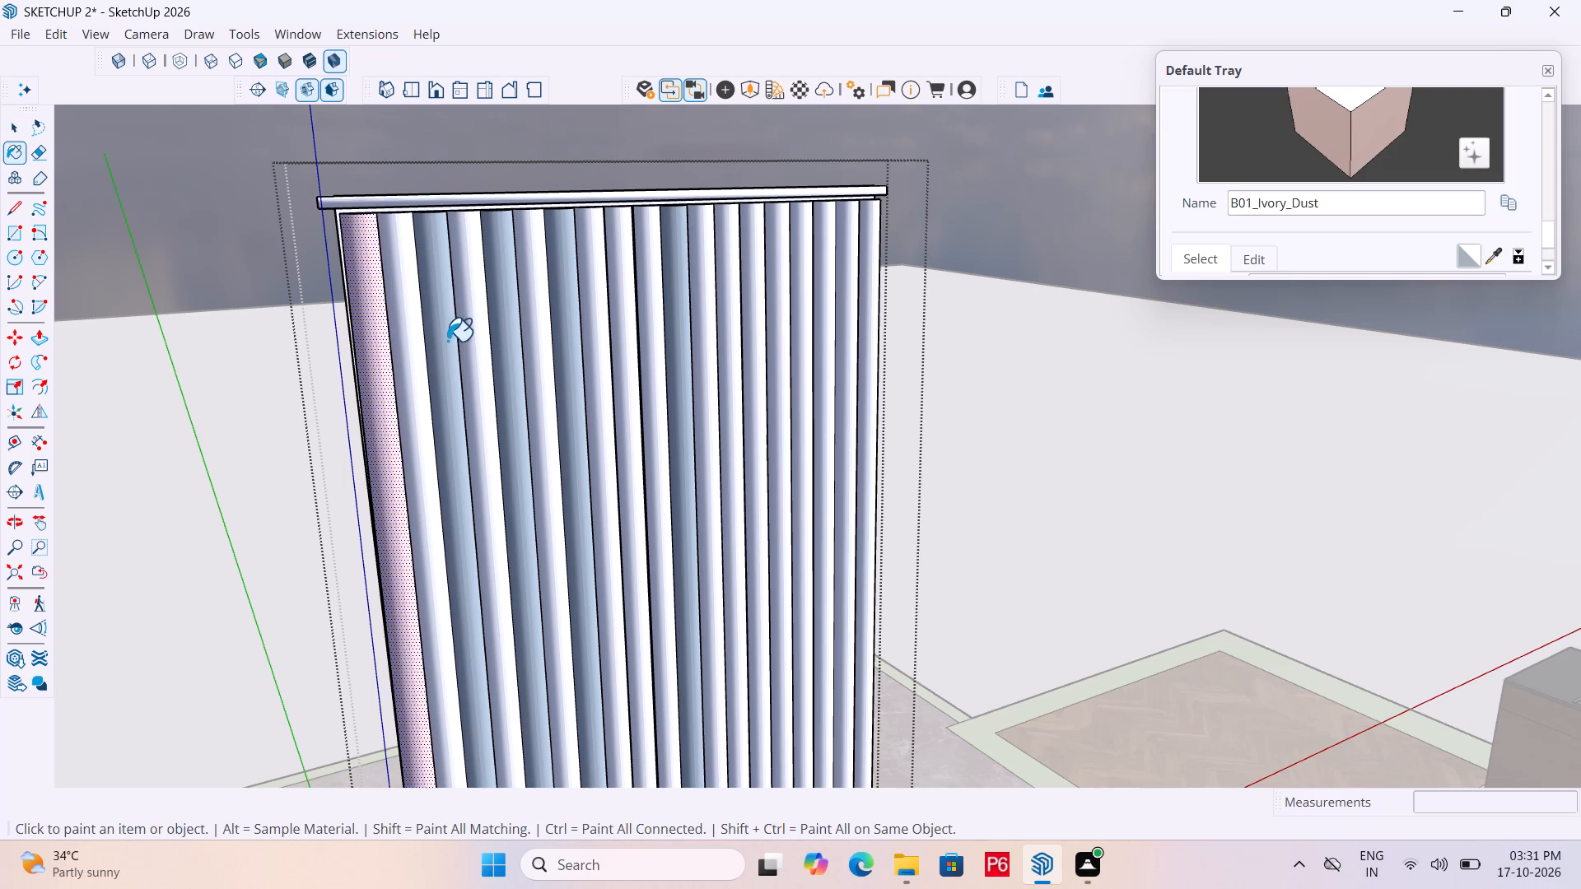
pyautogui.click(472, 330)
pyautogui.click(508, 317)
pyautogui.click(541, 310)
pyautogui.click(565, 305)
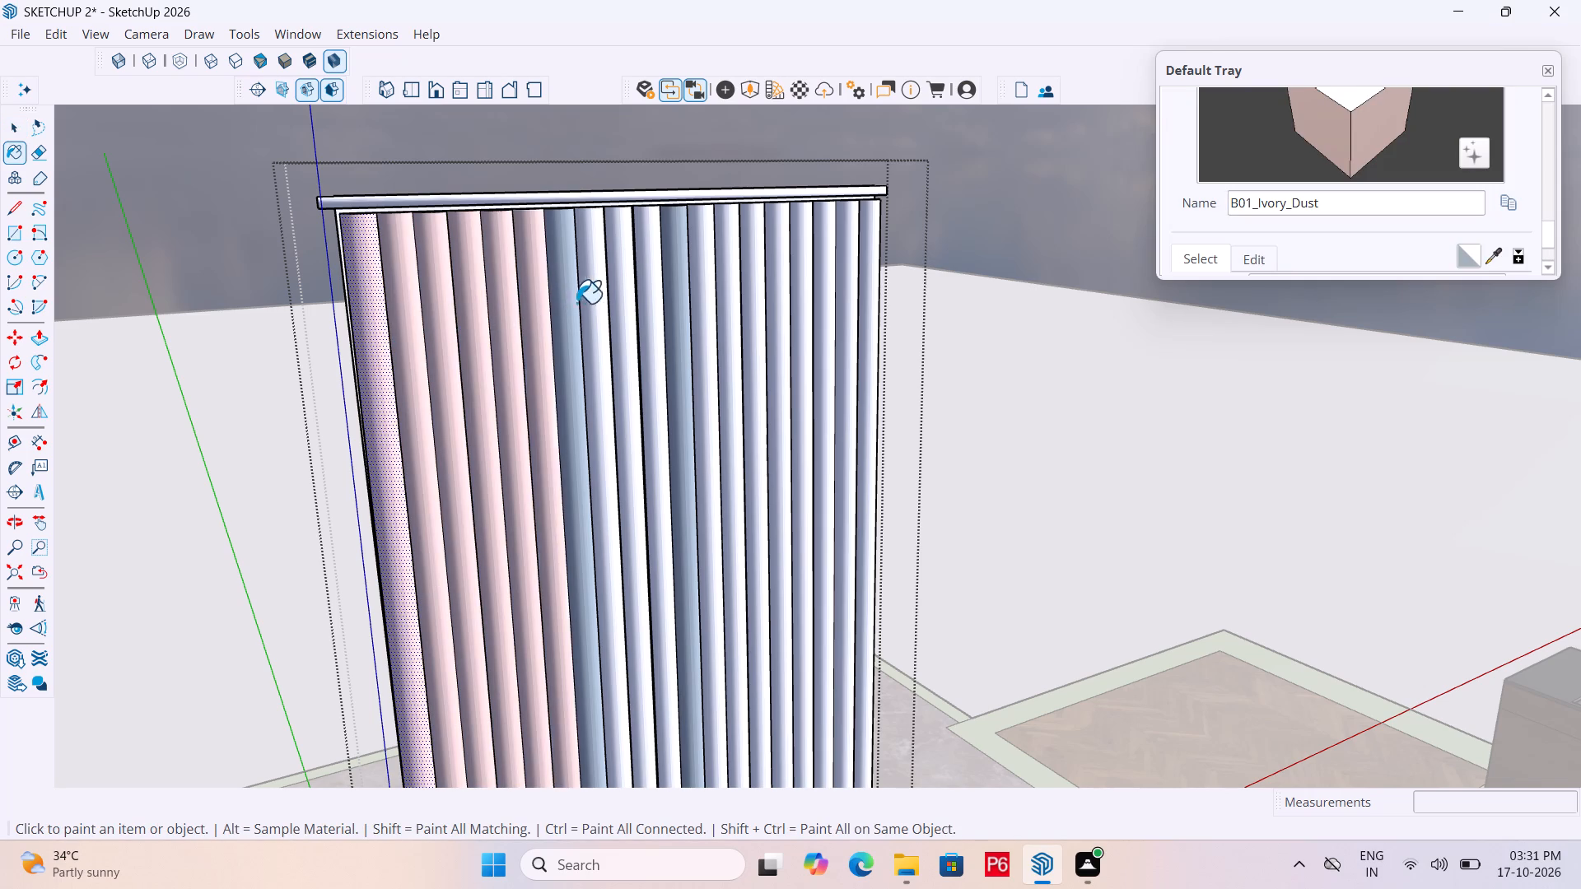
# Paint the remaining front folds B01_Ivory_Dust, through to the curtain's far edge.
pyautogui.moveTo(588, 301); pyautogui.dragTo(601, 299)
pyautogui.moveTo(610, 297); pyautogui.dragTo(618, 294)
pyautogui.click(641, 292)
pyautogui.click(679, 290)
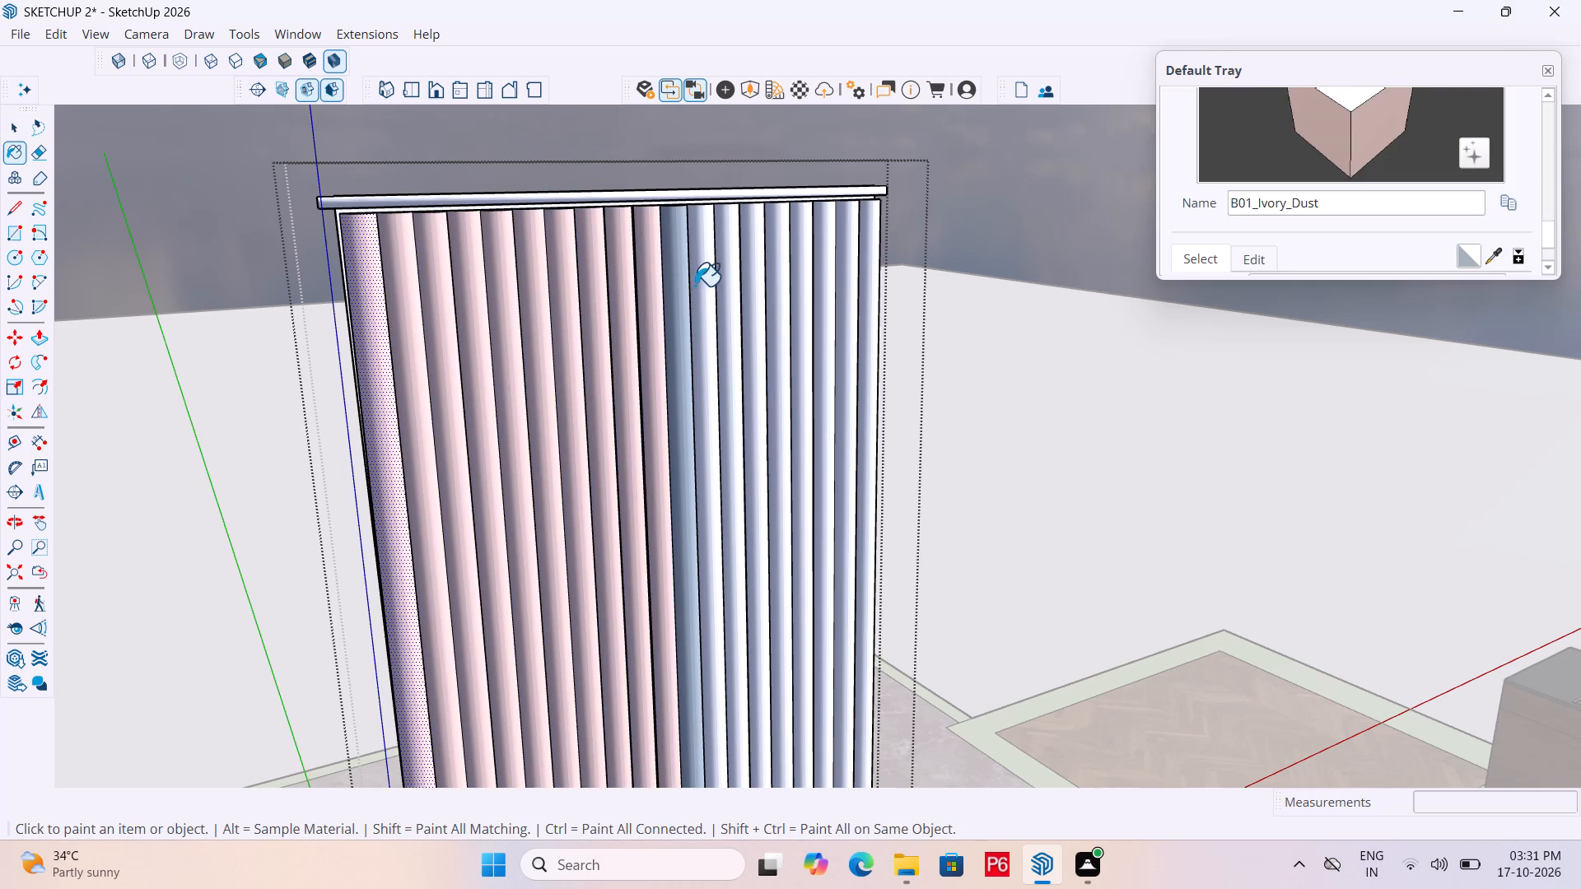
pyautogui.moveTo(695, 286); pyautogui.dragTo(707, 284)
pyautogui.moveTo(728, 281); pyautogui.dragTo(736, 281)
pyautogui.click(754, 279)
pyautogui.moveTo(769, 277); pyautogui.dragTo(779, 275)
pyautogui.click(805, 271)
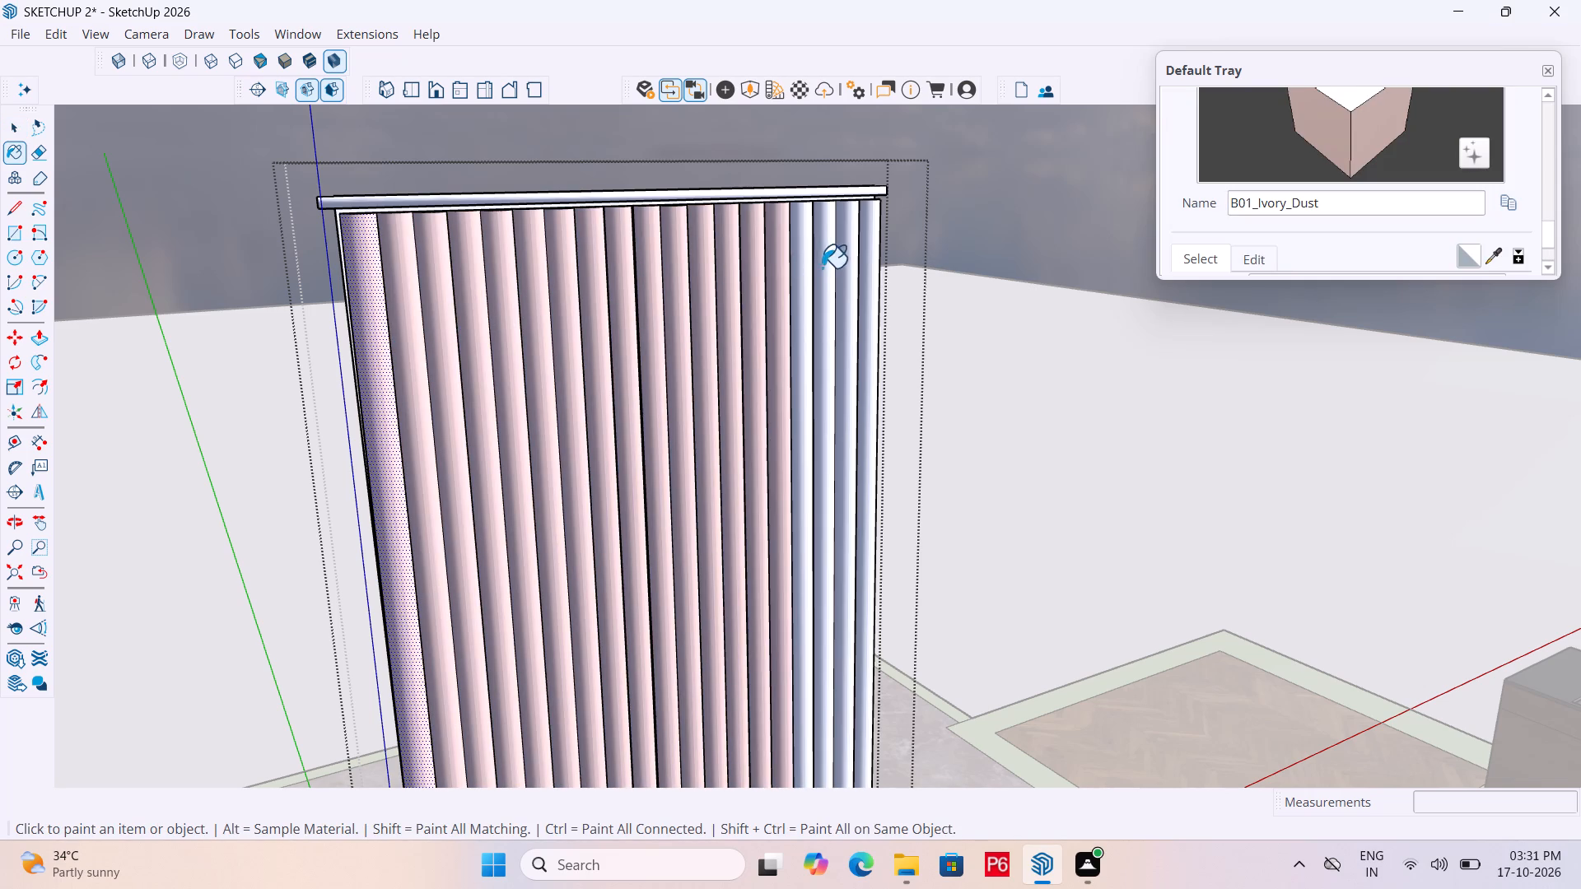
pyautogui.moveTo(825, 267); pyautogui.dragTo(833, 263)
pyautogui.click(845, 259)
pyautogui.click(869, 252)
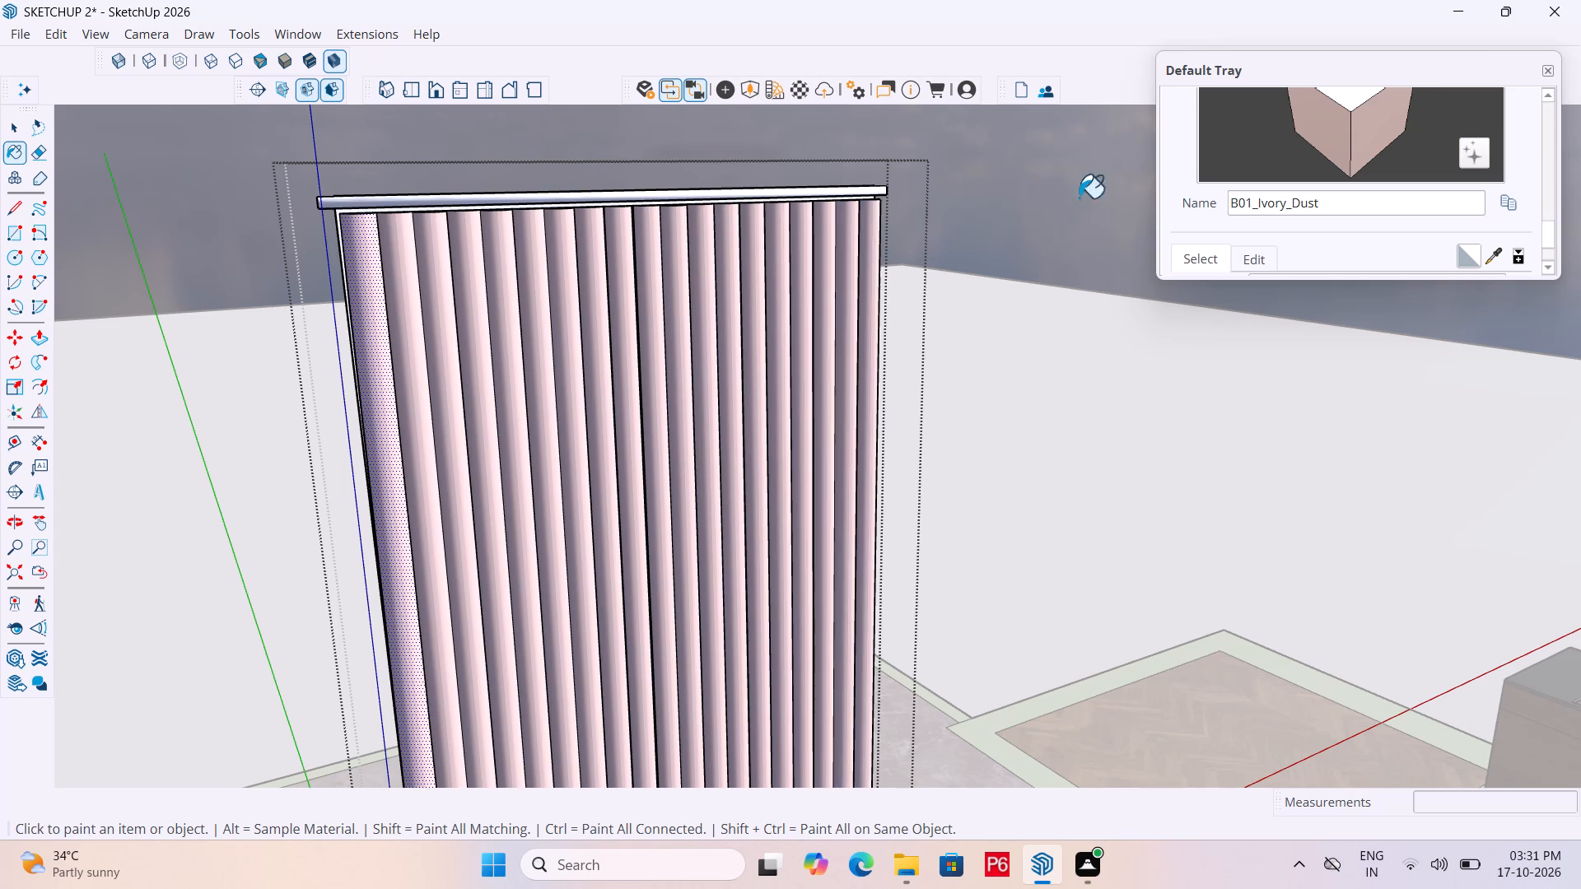
# Paint the front of this curtain's top rail with the solid color M01_Silver_Fog.
pyautogui.scroll(-12, 1285, 197)
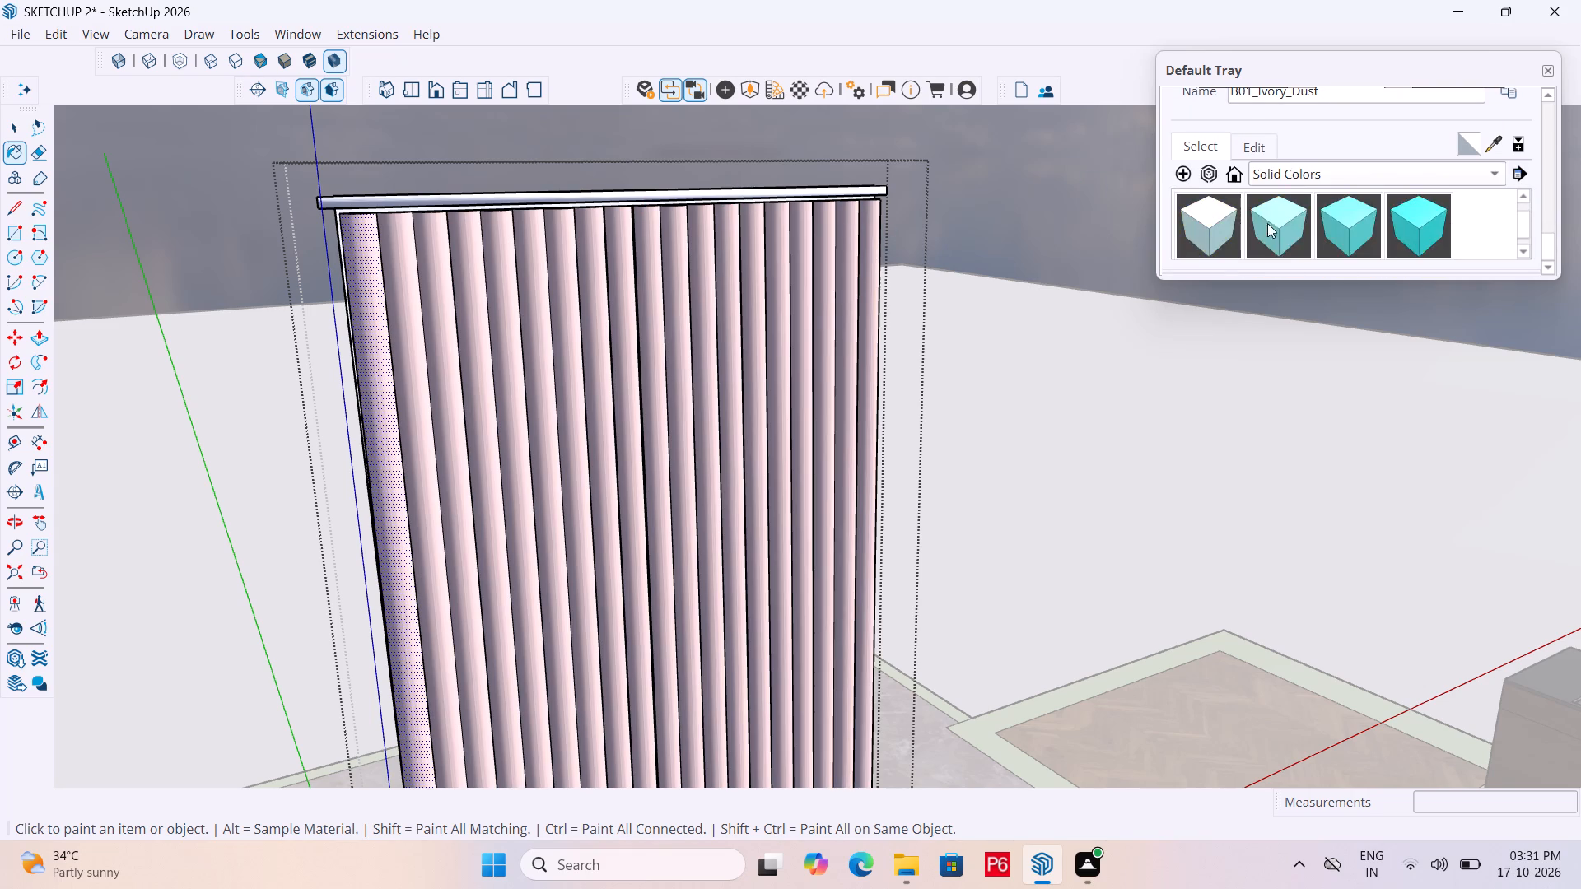
pyautogui.scroll(-20, 1267, 223)
pyautogui.scroll(-2, 1267, 223)
pyautogui.scroll(2, 1274, 210)
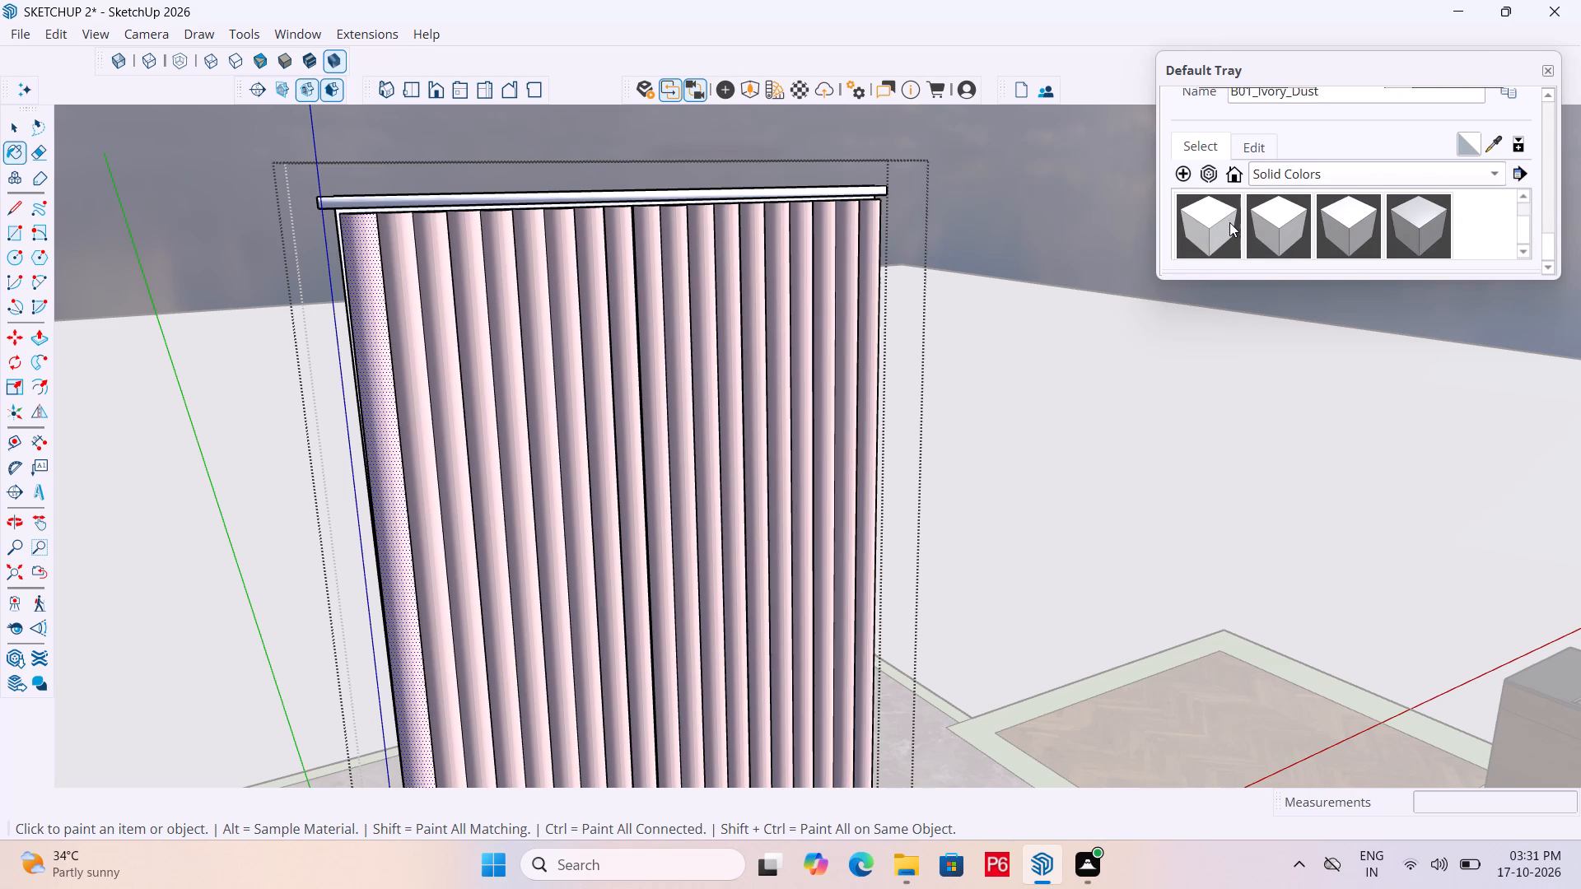
pyautogui.click(1271, 224)
pyautogui.scroll(5, 529, 185)
pyautogui.click(514, 202)
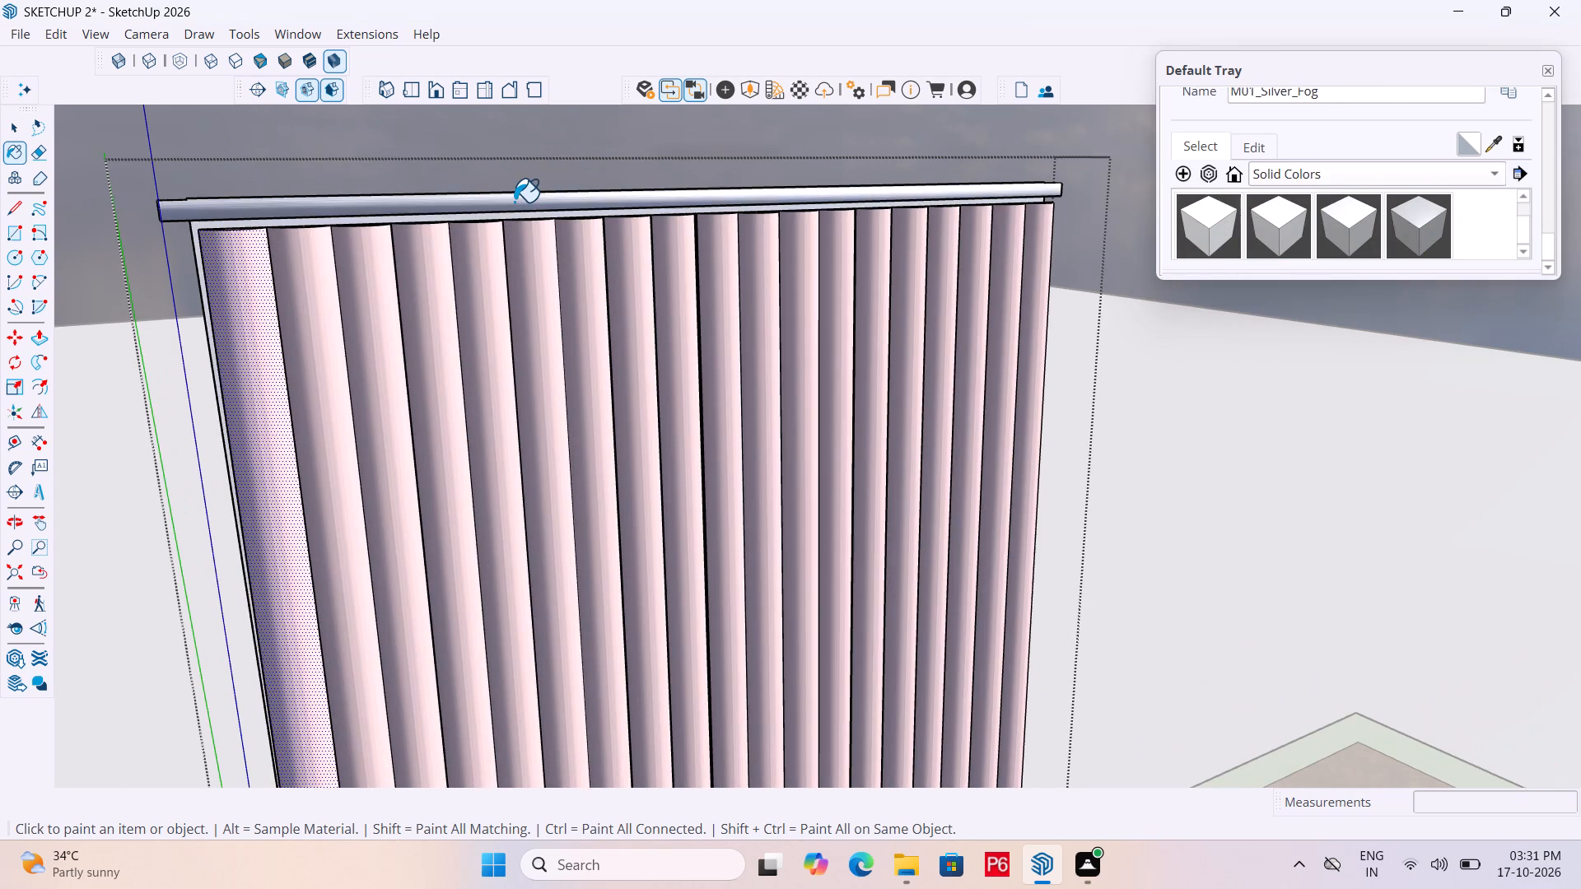
pyautogui.scroll(6, 529, 209)
pyautogui.click(539, 221)
# Paint the rear side of this curtain M01_Silver_Fog and close the curtain group.
pyautogui.scroll(-6, 430, 202)
pyautogui.moveTo(187, 238); pyautogui.dragTo(333, 258, button='middle')
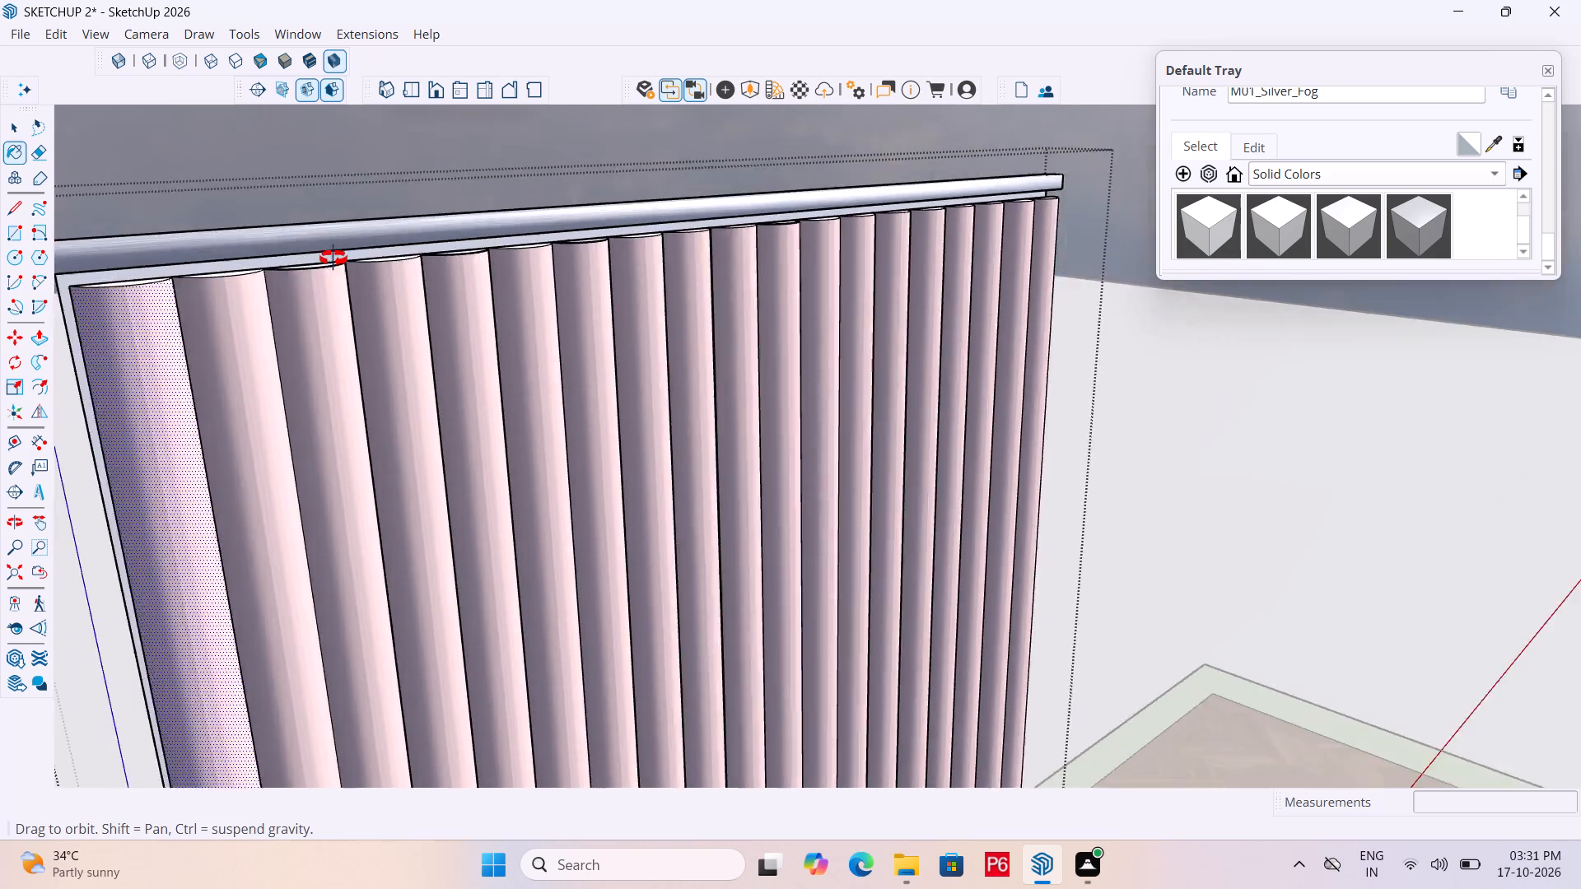
pyautogui.moveTo(333, 258); pyautogui.dragTo(837, 263, button='middle')
pyautogui.doubleClick(947, 277)
pyautogui.moveTo(1076, 307); pyautogui.dragTo(1085, 307)
pyautogui.moveTo(1145, 314); pyautogui.dragTo(1255, 328)
pyautogui.click(1260, 332)
pyautogui.moveTo(1186, 346); pyautogui.dragTo(1049, 347)
pyautogui.moveTo(1019, 345); pyautogui.dragTo(991, 353)
pyautogui.moveTo(982, 362); pyautogui.dragTo(1067, 394)
pyautogui.scroll(-7, 459, 316)
pyautogui.press('space')
pyautogui.doubleClick(692, 194)
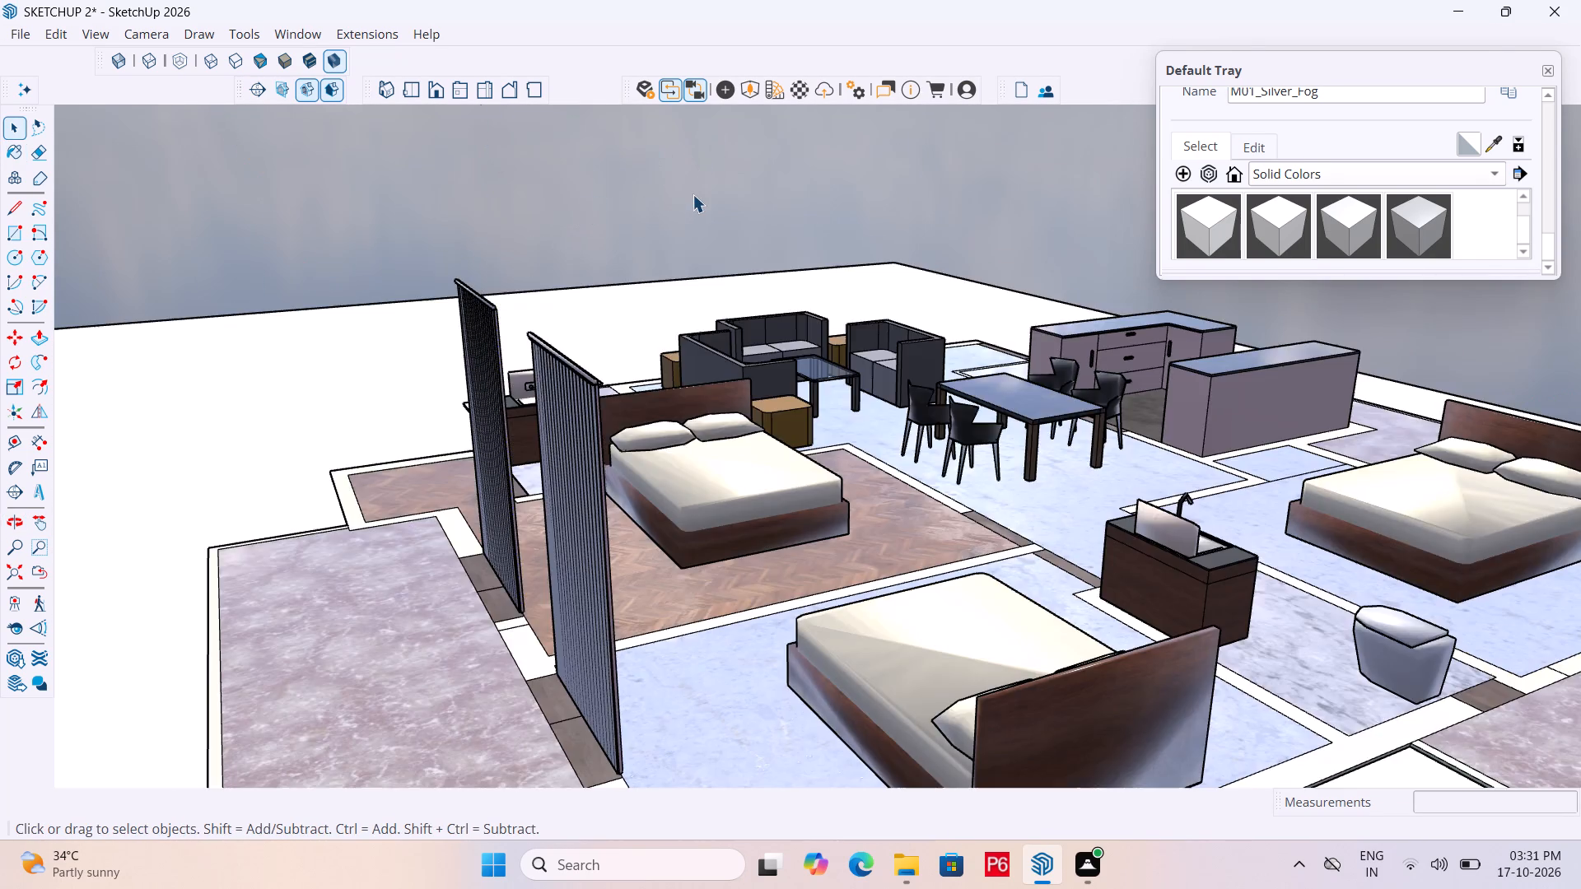
# Save the model with both curtains painted.
pyautogui.moveTo(846, 299); pyautogui.dragTo(329, 318, button='middle')
pyautogui.hotkey('ctrl', 's')
pyautogui.hotkey('ctrl', 's')
pyautogui.hotkey('ctrl', 's')
pyautogui.scroll(-2, 524, 300)
pyautogui.press('space')
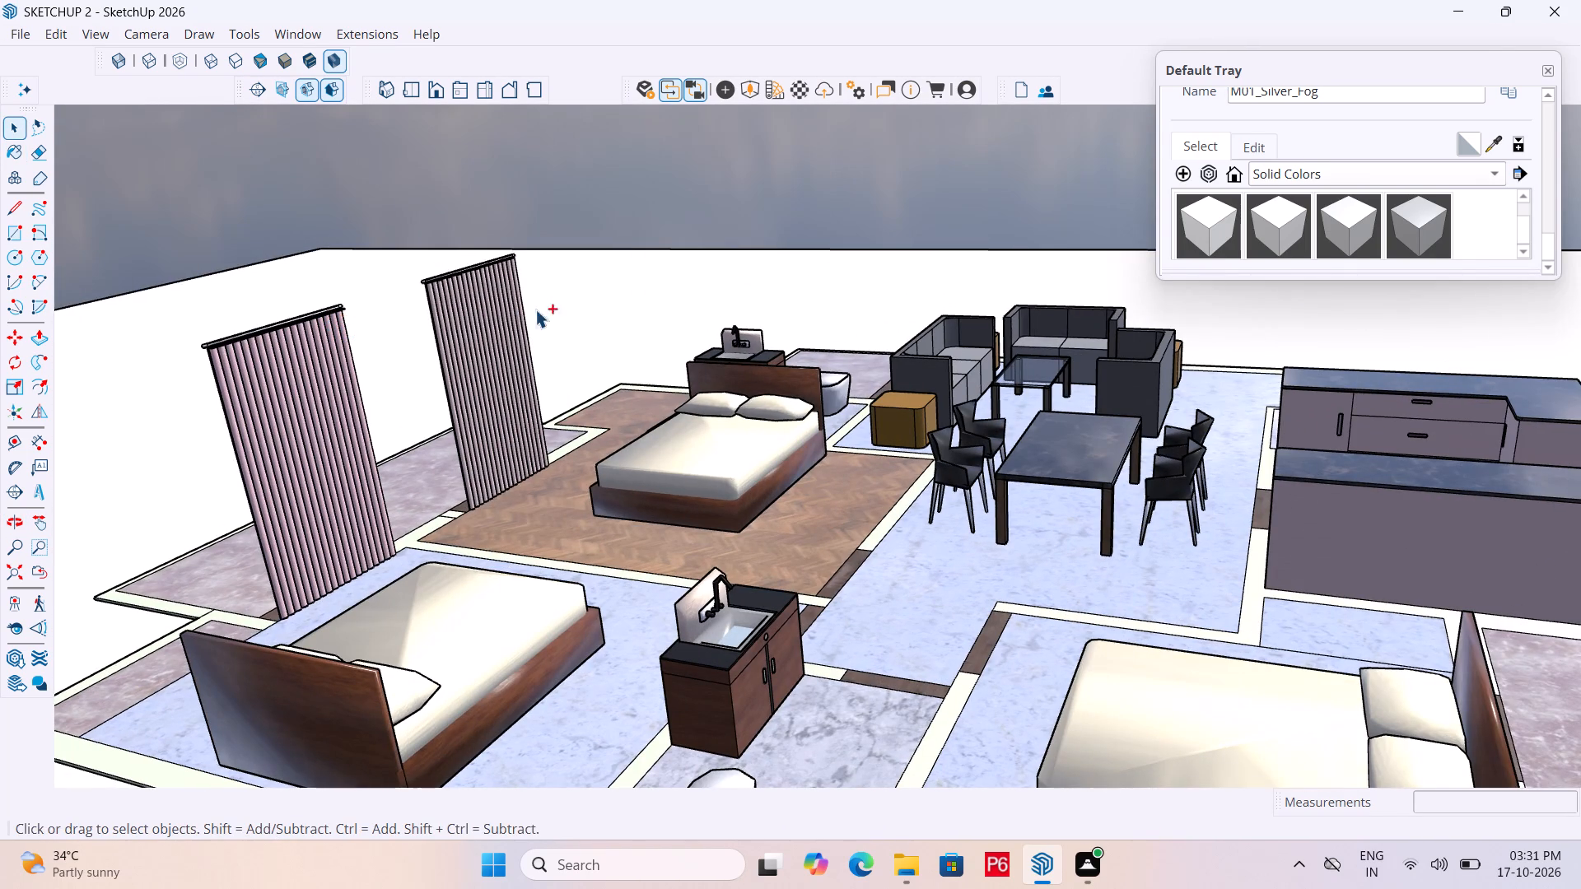
# Close the Default Tray.
pyautogui.scroll(-3, 535, 310)
pyautogui.scroll(-4, 432, 273)
pyautogui.moveTo(549, 331); pyautogui.dragTo(312, 448, button='middle')
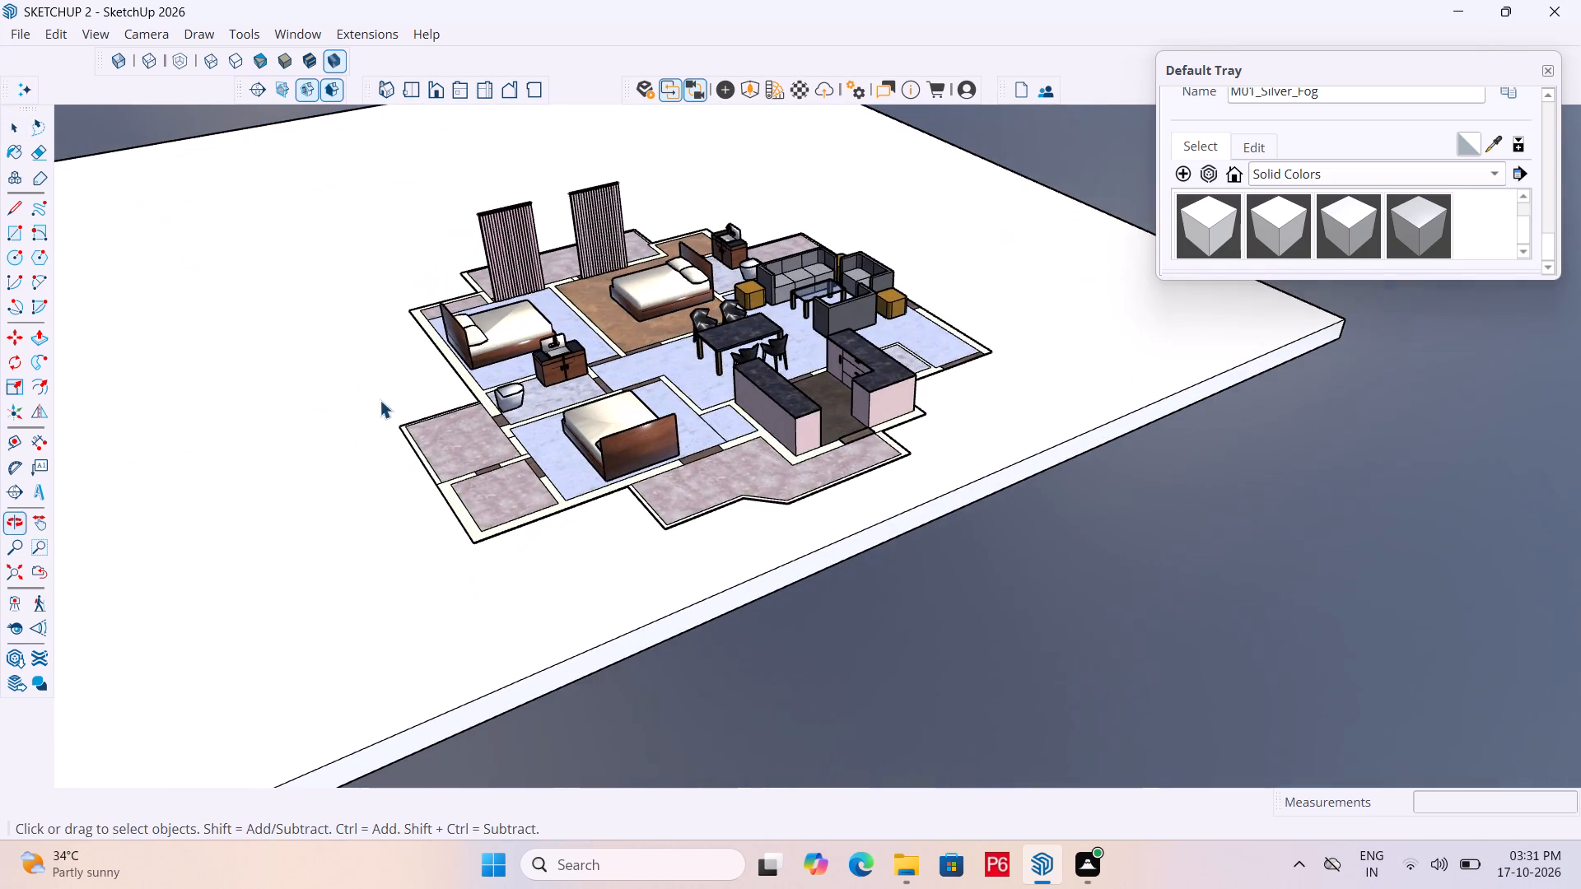
pyautogui.scroll(-3, 752, 468)
pyautogui.scroll(4, 555, 391)
pyautogui.moveTo(617, 375); pyautogui.dragTo(511, 399, button='middle')
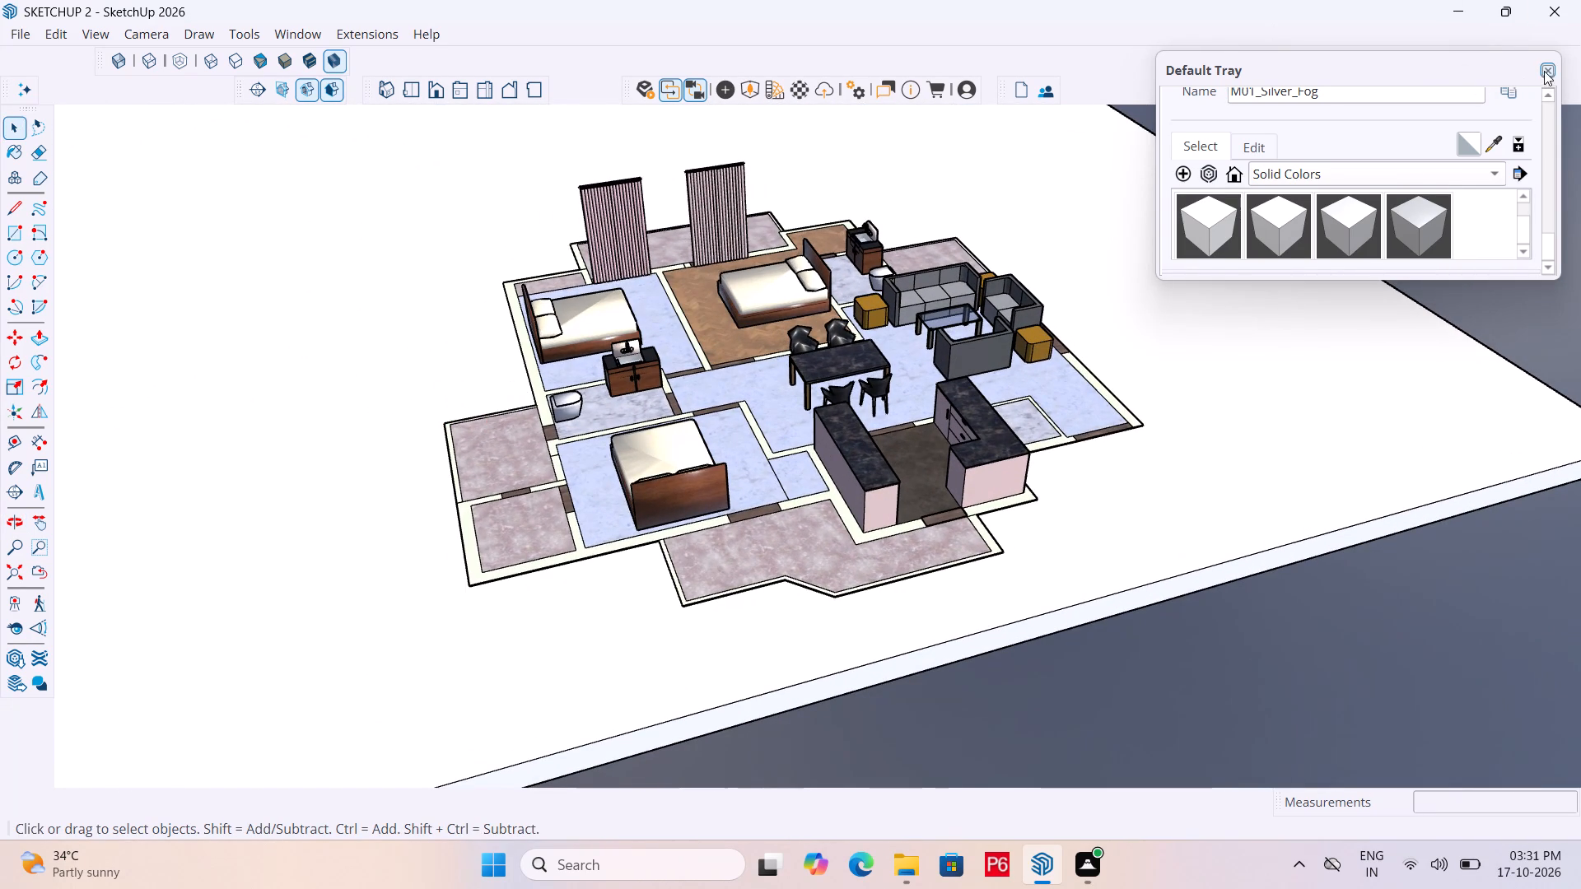
pyautogui.click(1544, 71)
# Copy the toilet from the bathroom beside the wood-floored bedroom into the small marble-floored room at the plan's far corner.
pyautogui.scroll(-2, 920, 218)
pyautogui.moveTo(906, 222); pyautogui.dragTo(860, 347, button='middle')
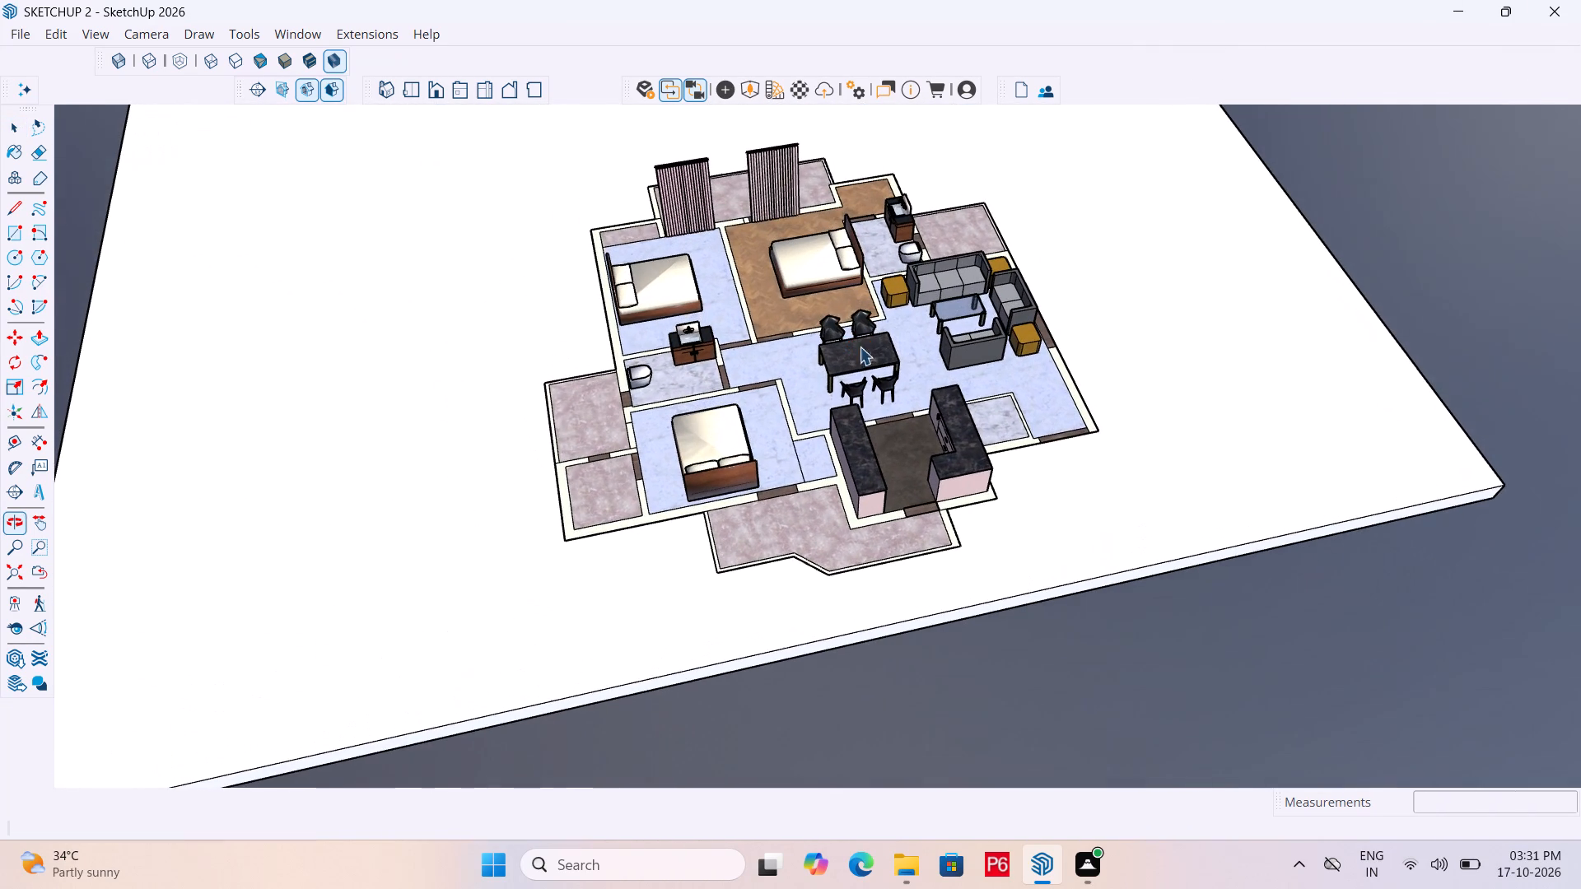
pyautogui.moveTo(377, 388); pyautogui.dragTo(958, 371, button='middle')
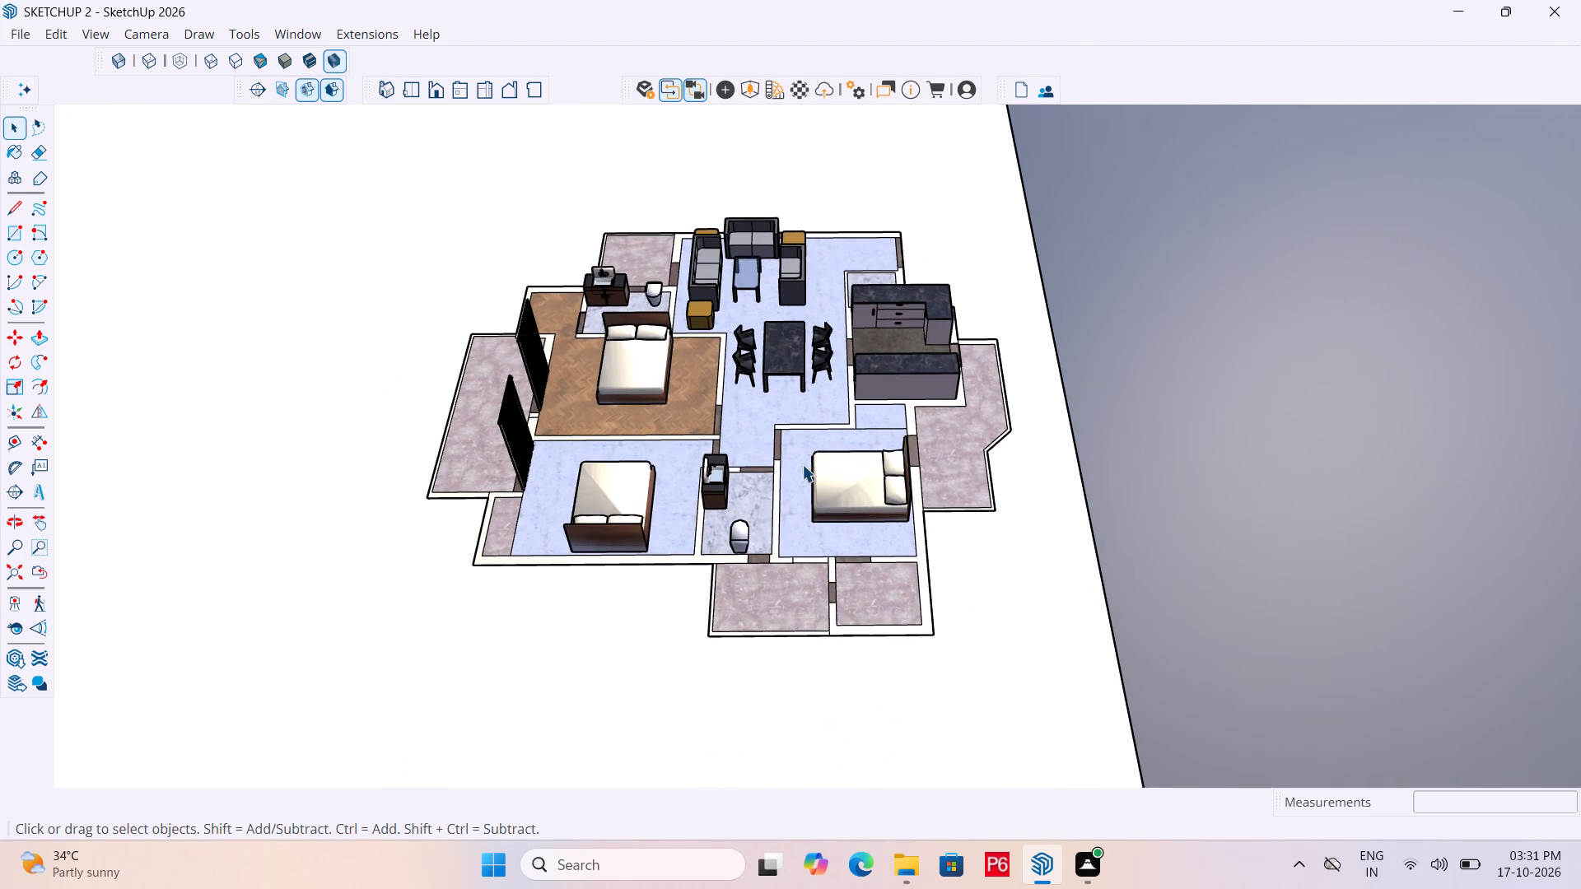
pyautogui.moveTo(798, 559); pyautogui.dragTo(1005, 561, button='middle')
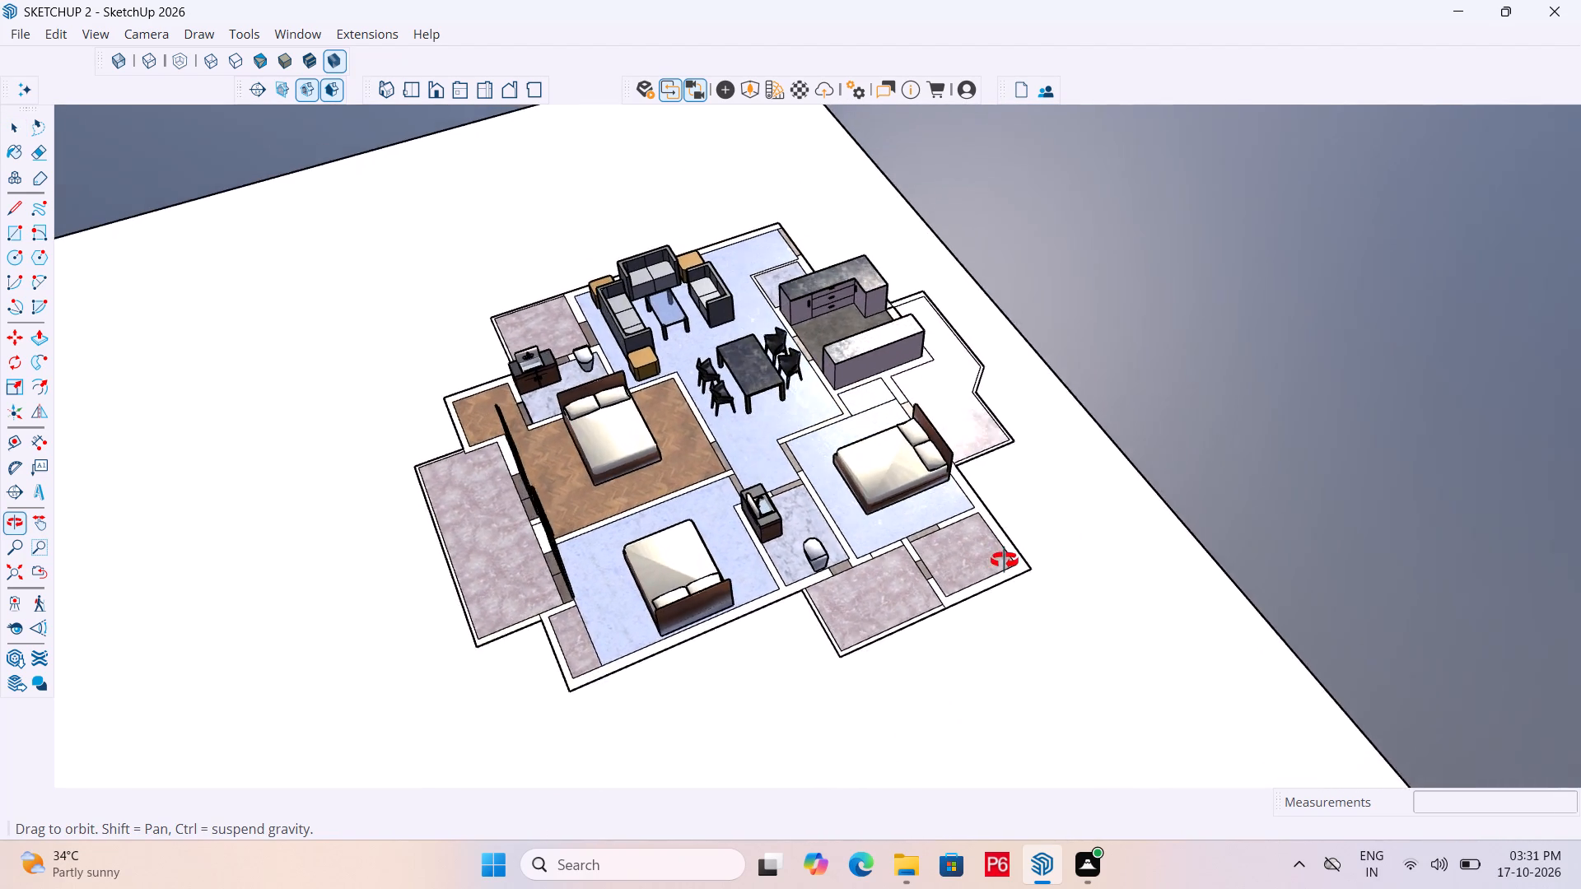
pyautogui.moveTo(1005, 561); pyautogui.dragTo(1066, 557, button='middle')
pyautogui.scroll(4, 559, 396)
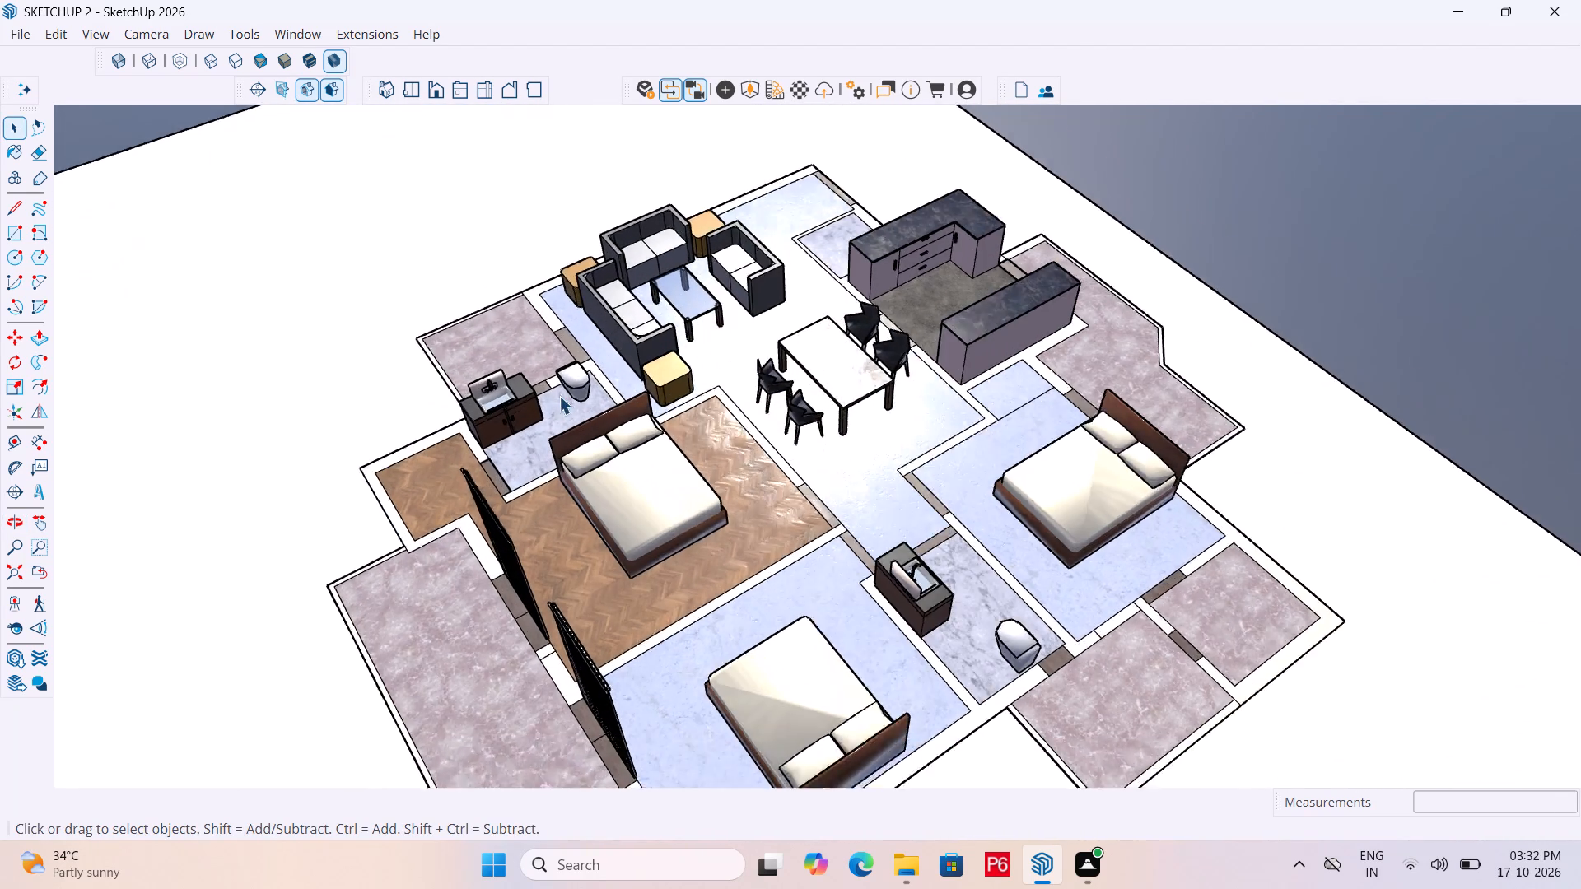
pyautogui.scroll(1, 559, 396)
pyautogui.moveTo(558, 404); pyautogui.dragTo(789, 380, button='middle')
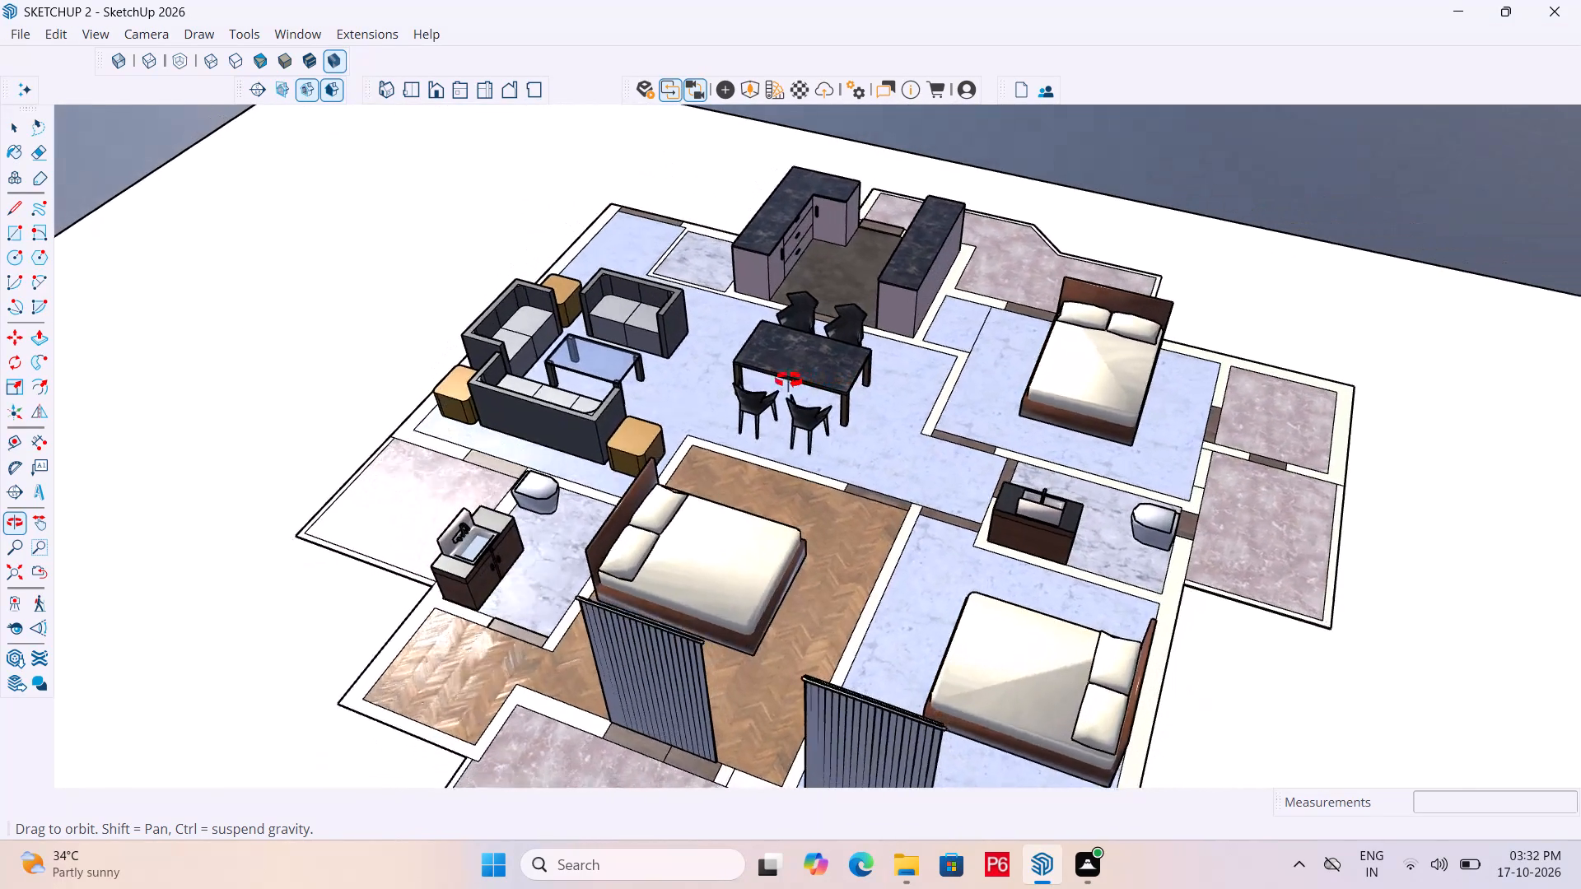
pyautogui.moveTo(789, 380); pyautogui.dragTo(775, 381, button='middle')
pyautogui.scroll(4, 552, 455)
pyautogui.click(542, 490)
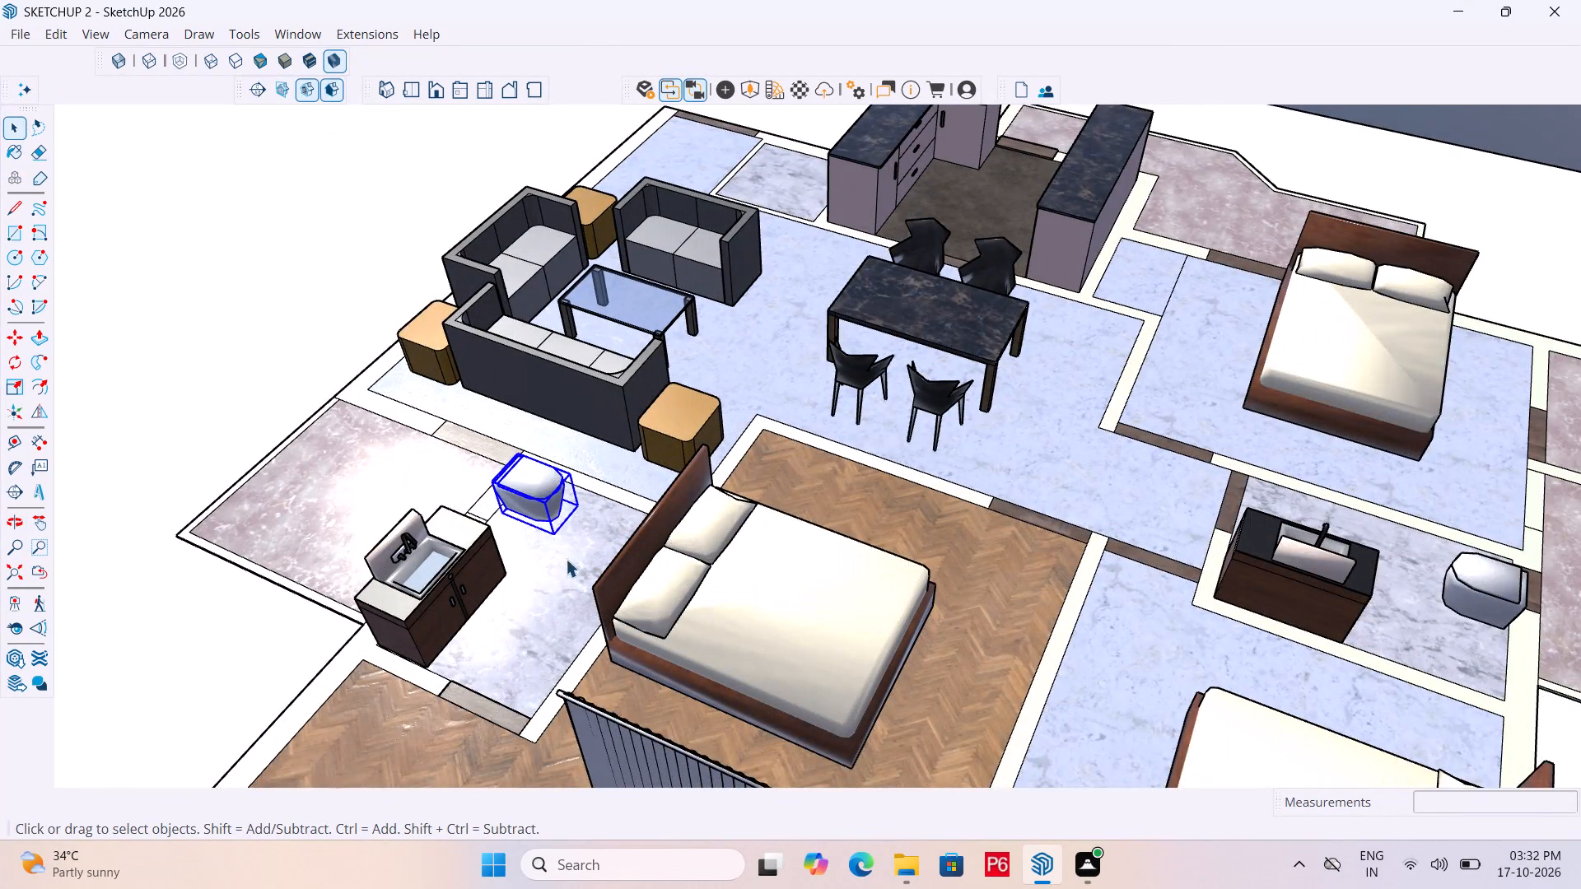
pyautogui.scroll(1, 566, 559)
pyautogui.press('m')
pyautogui.click(557, 533)
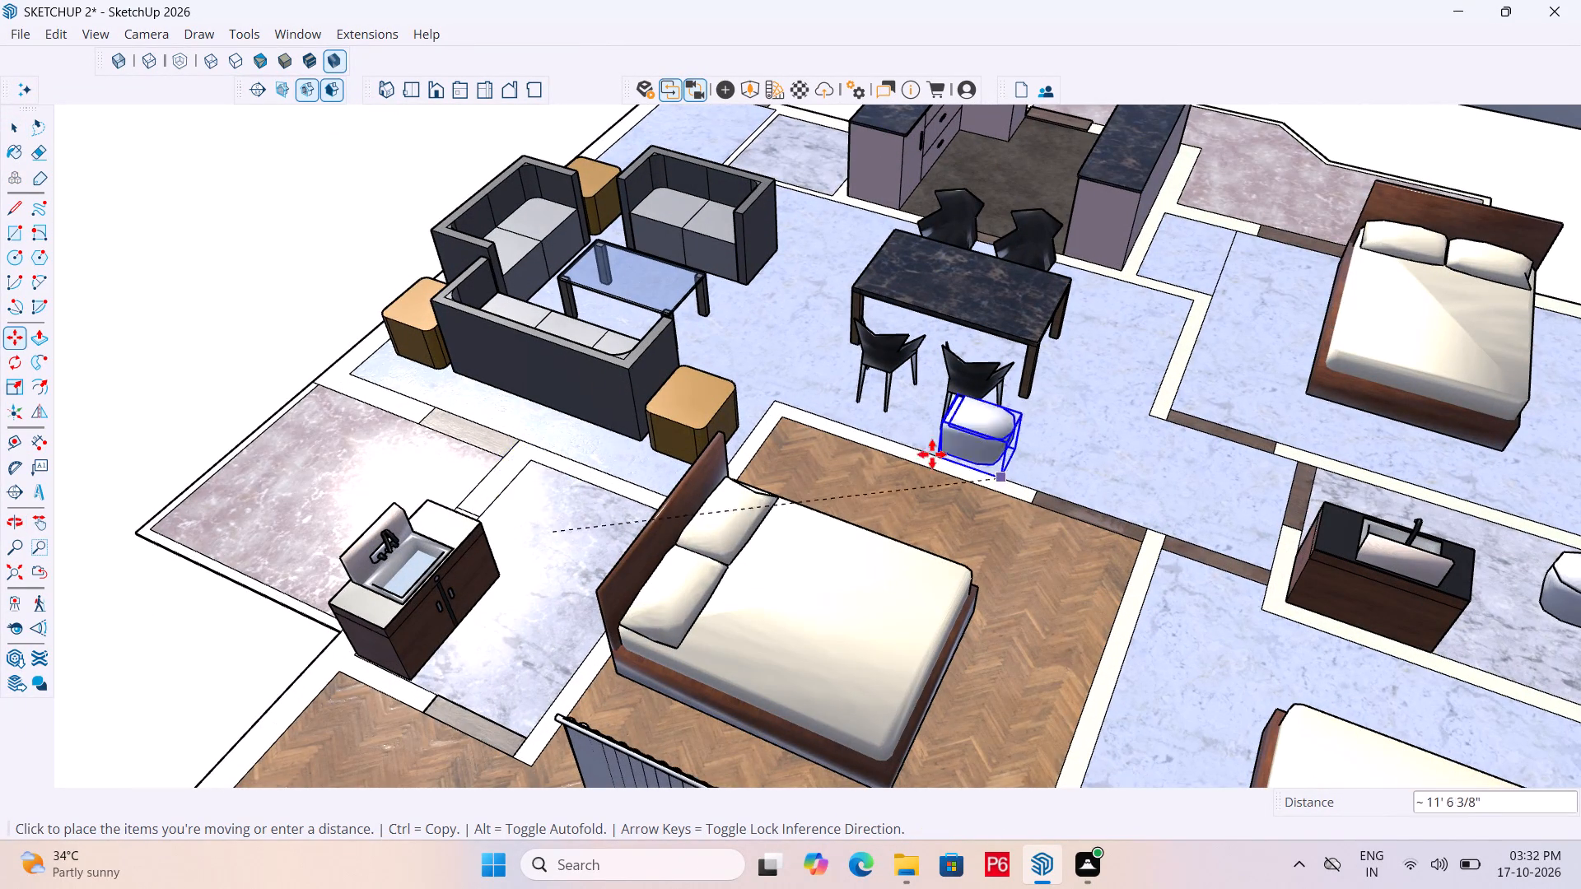
pyautogui.scroll(-6, 655, 373)
pyautogui.scroll(6, 1429, 384)
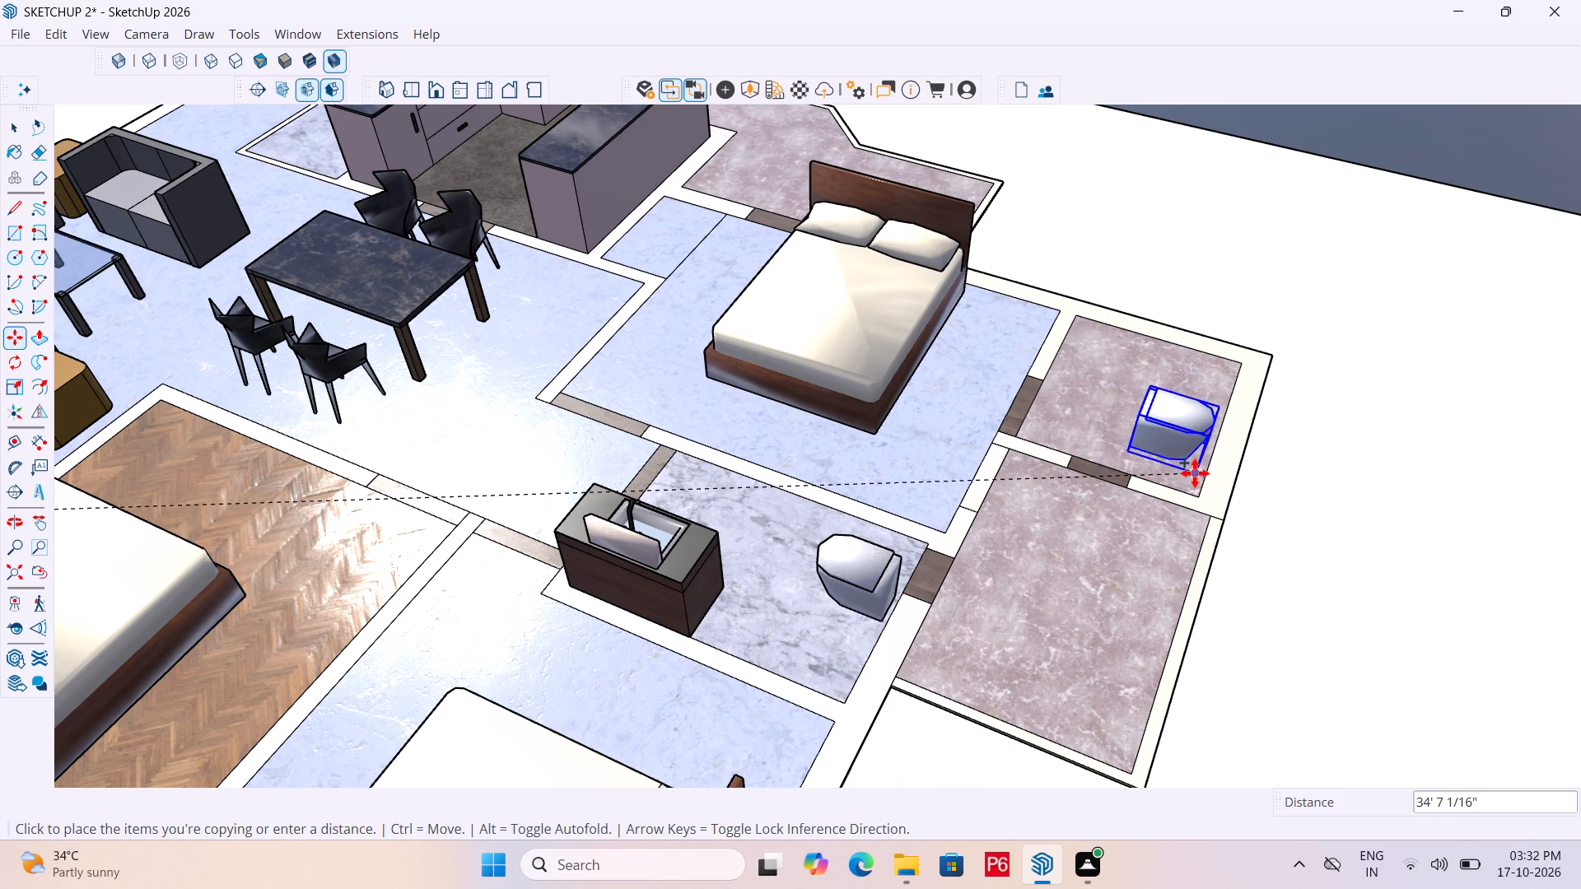
pyautogui.click(1195, 421)
pyautogui.press('space')
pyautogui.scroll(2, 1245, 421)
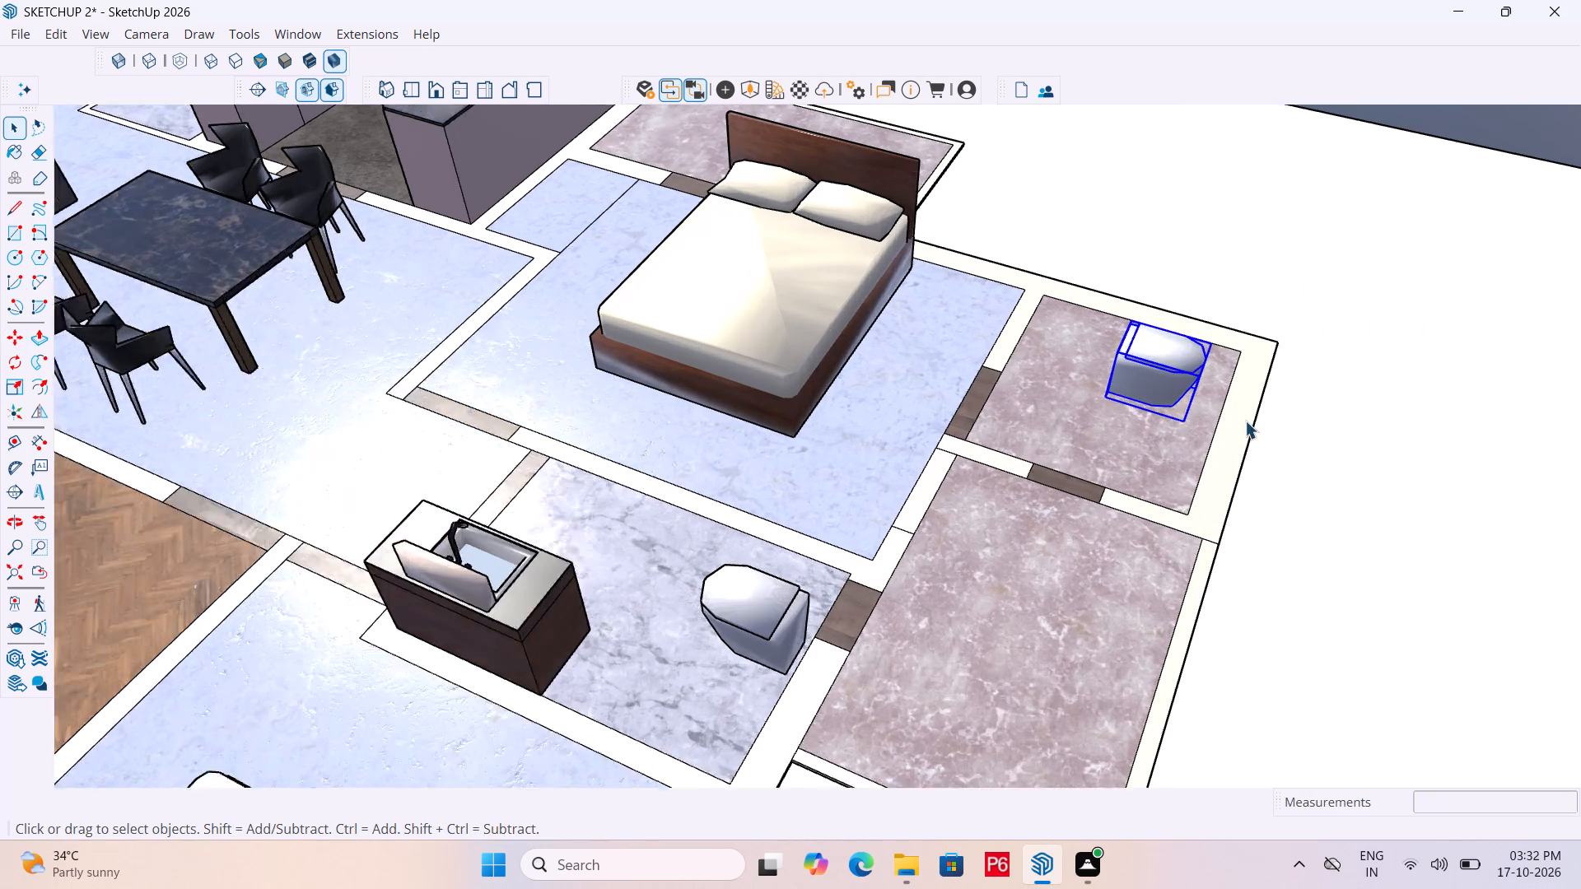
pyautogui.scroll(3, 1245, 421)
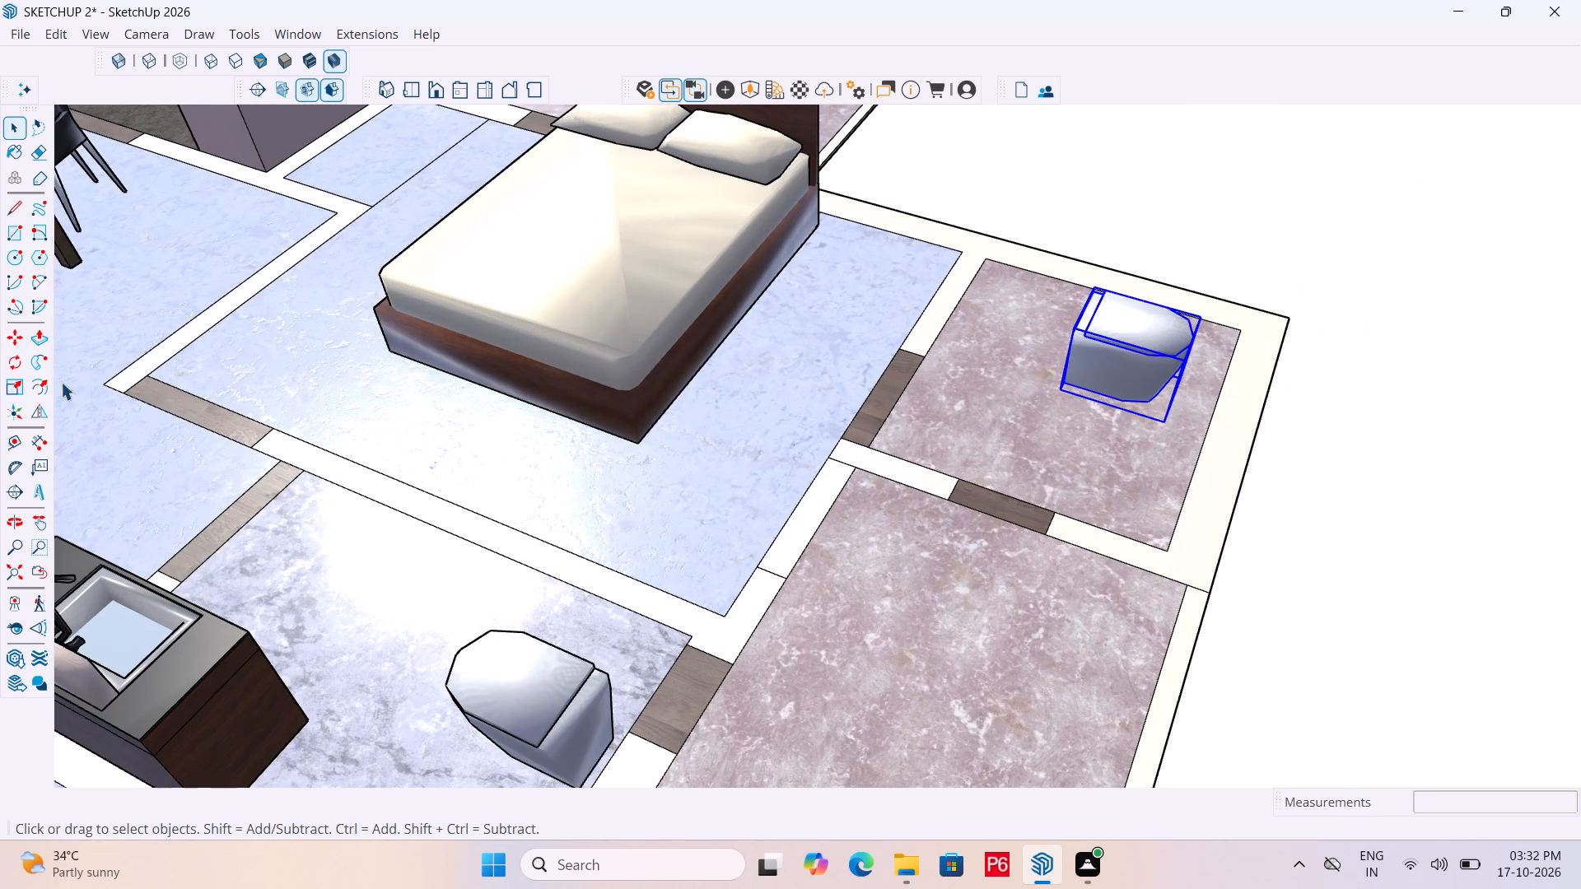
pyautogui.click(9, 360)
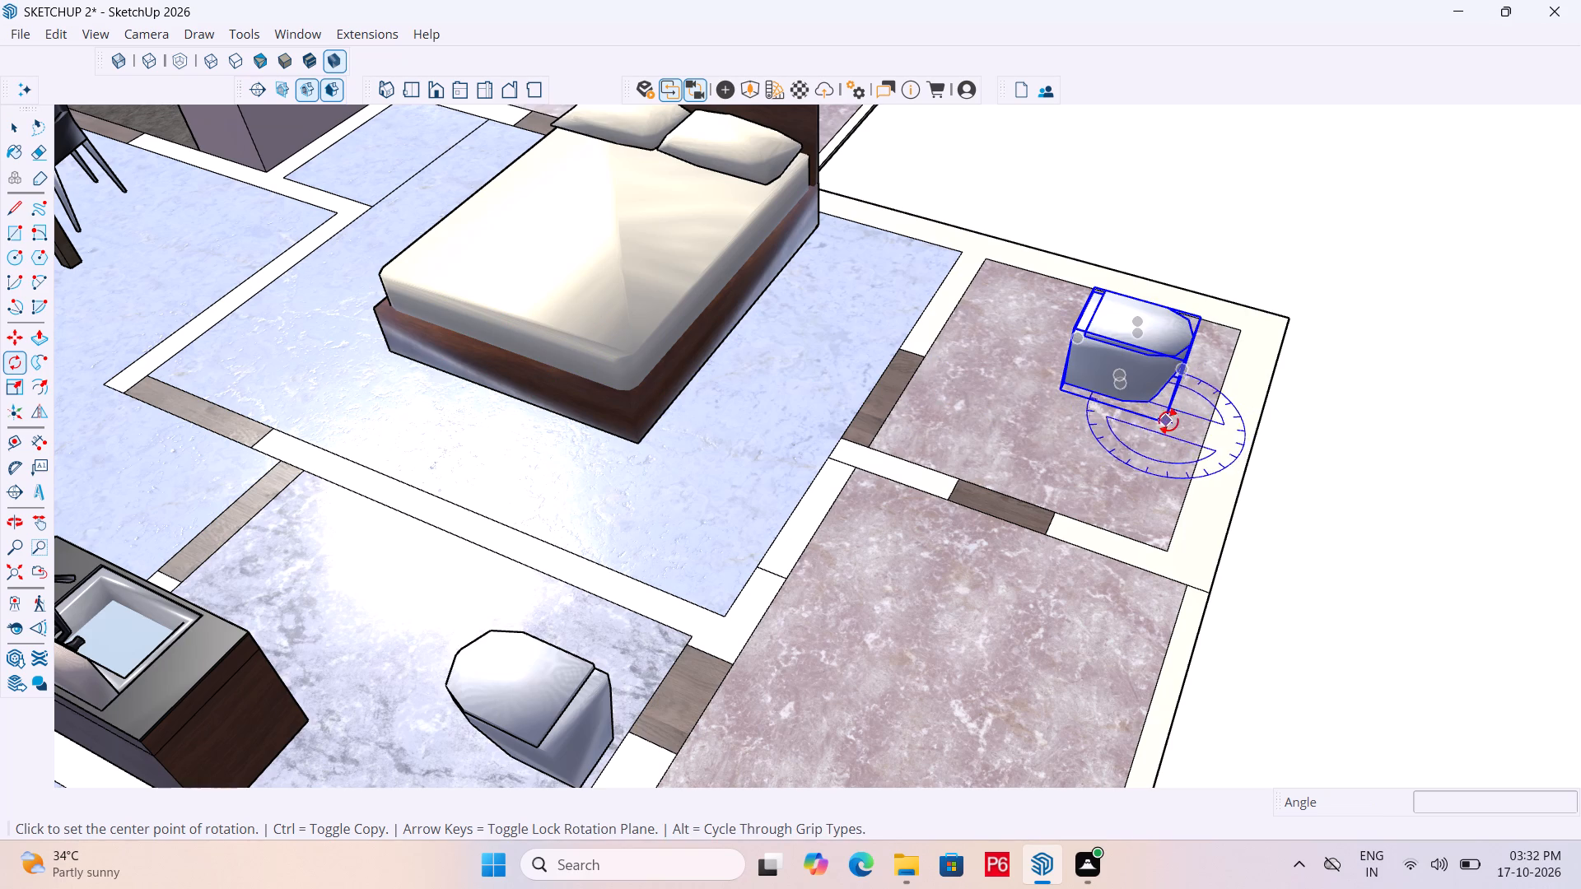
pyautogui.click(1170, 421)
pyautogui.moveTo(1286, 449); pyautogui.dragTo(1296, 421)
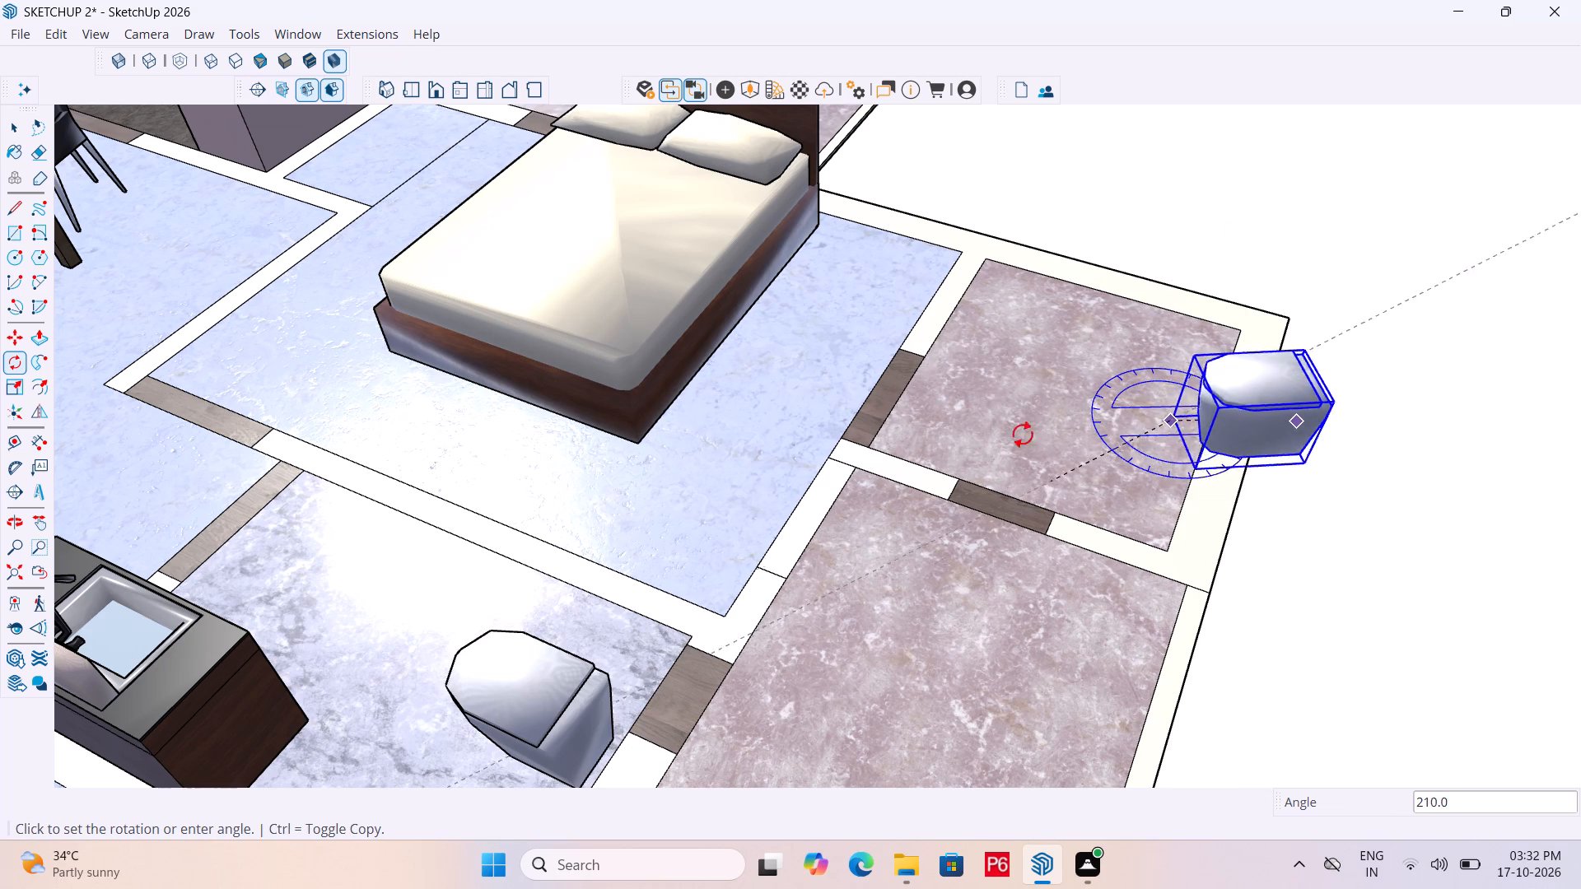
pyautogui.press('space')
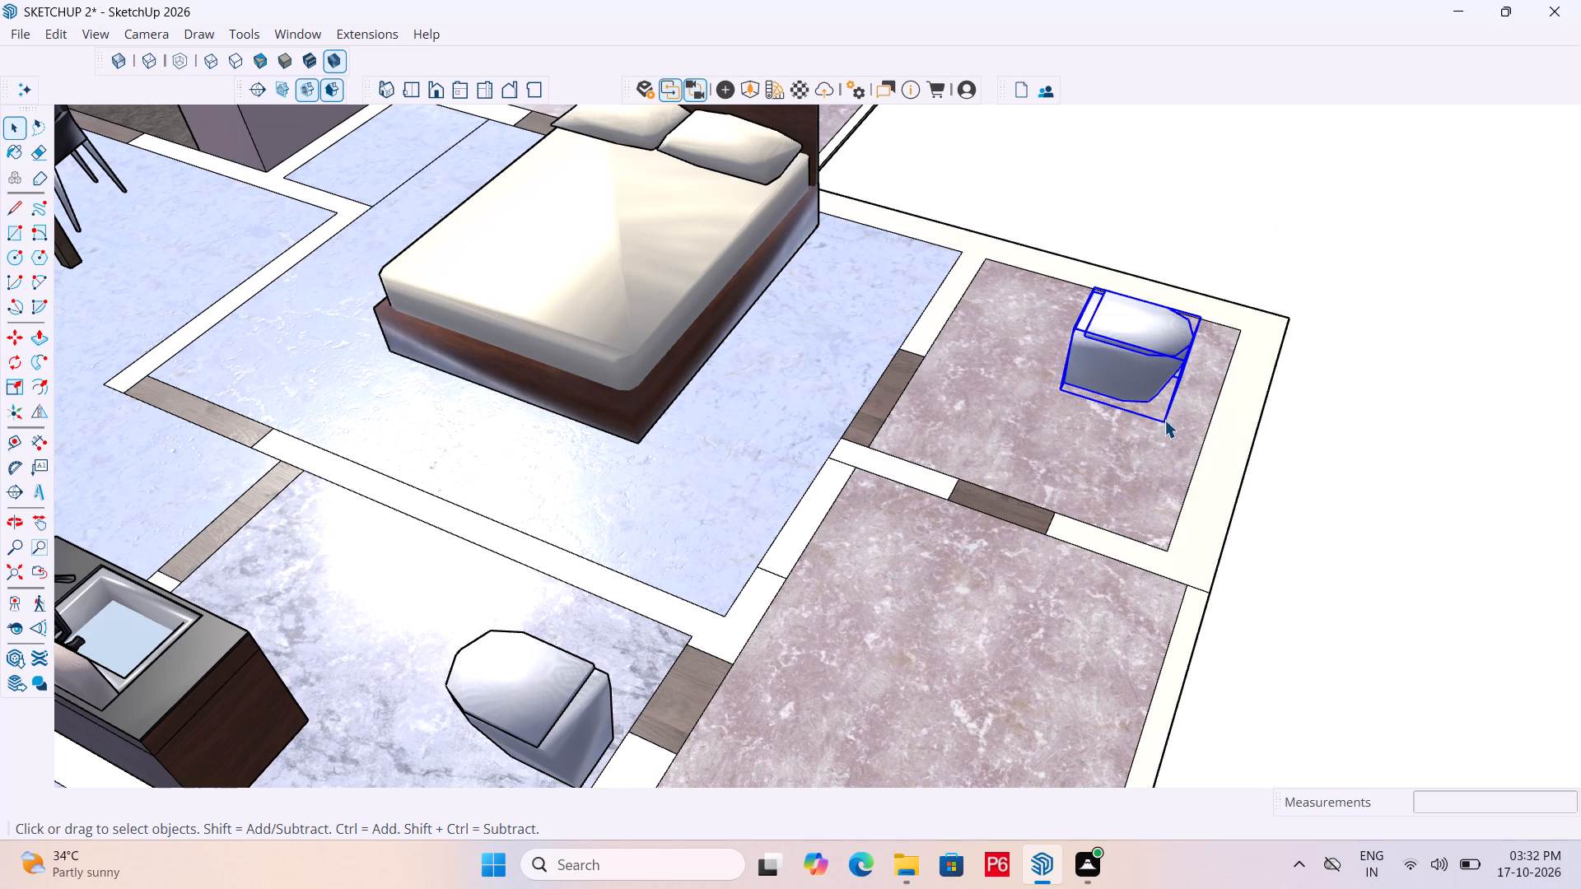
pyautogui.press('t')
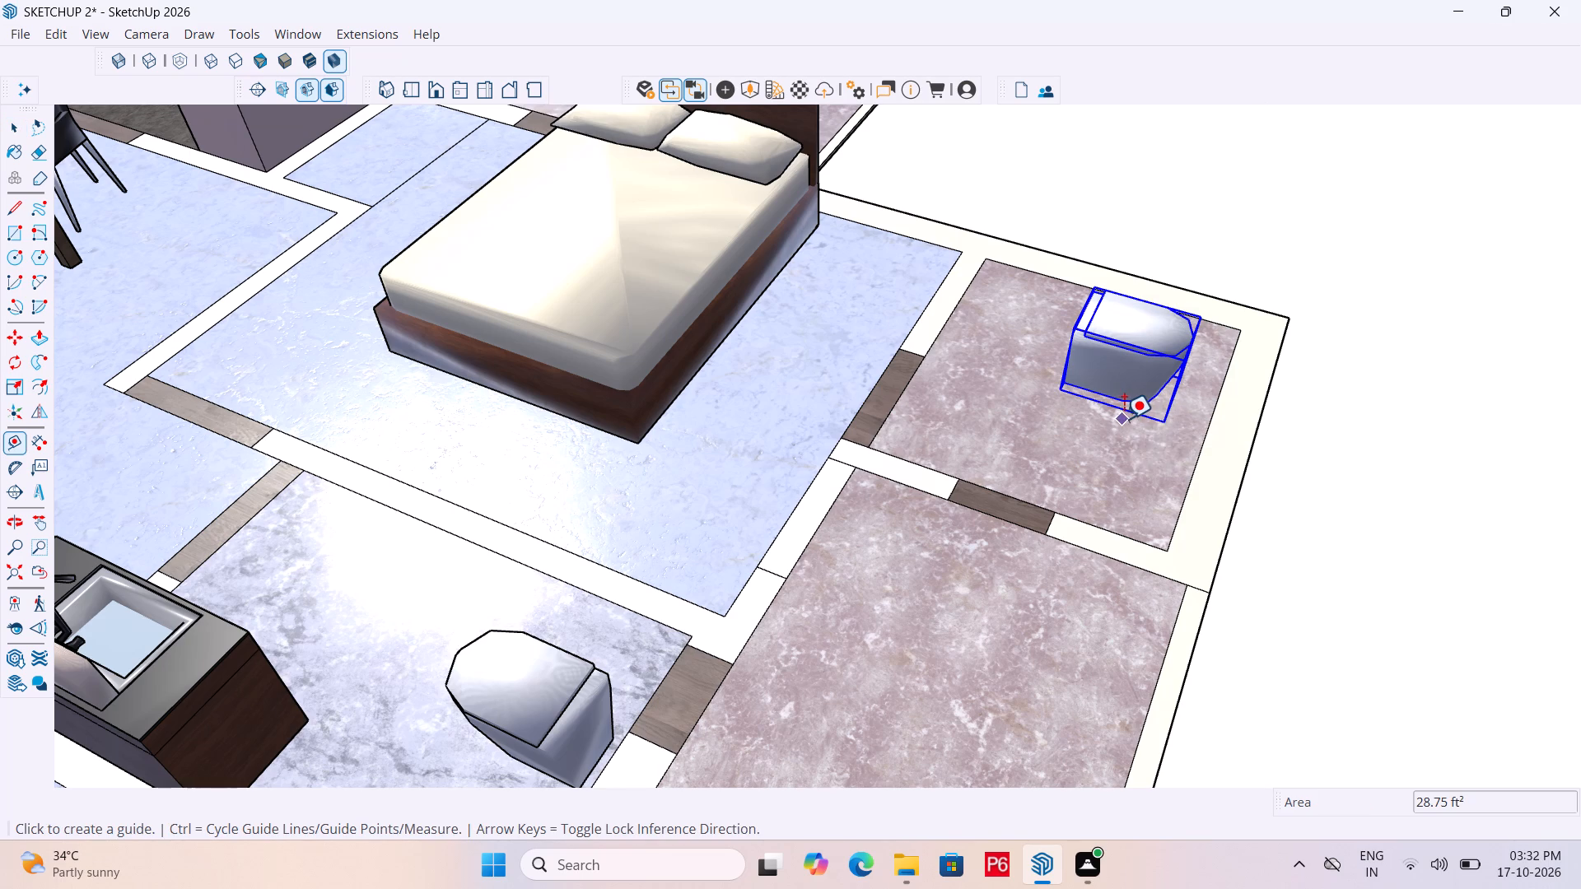
# Rotate the copied toilet 180 degrees about its base corner.
pyautogui.press('q')
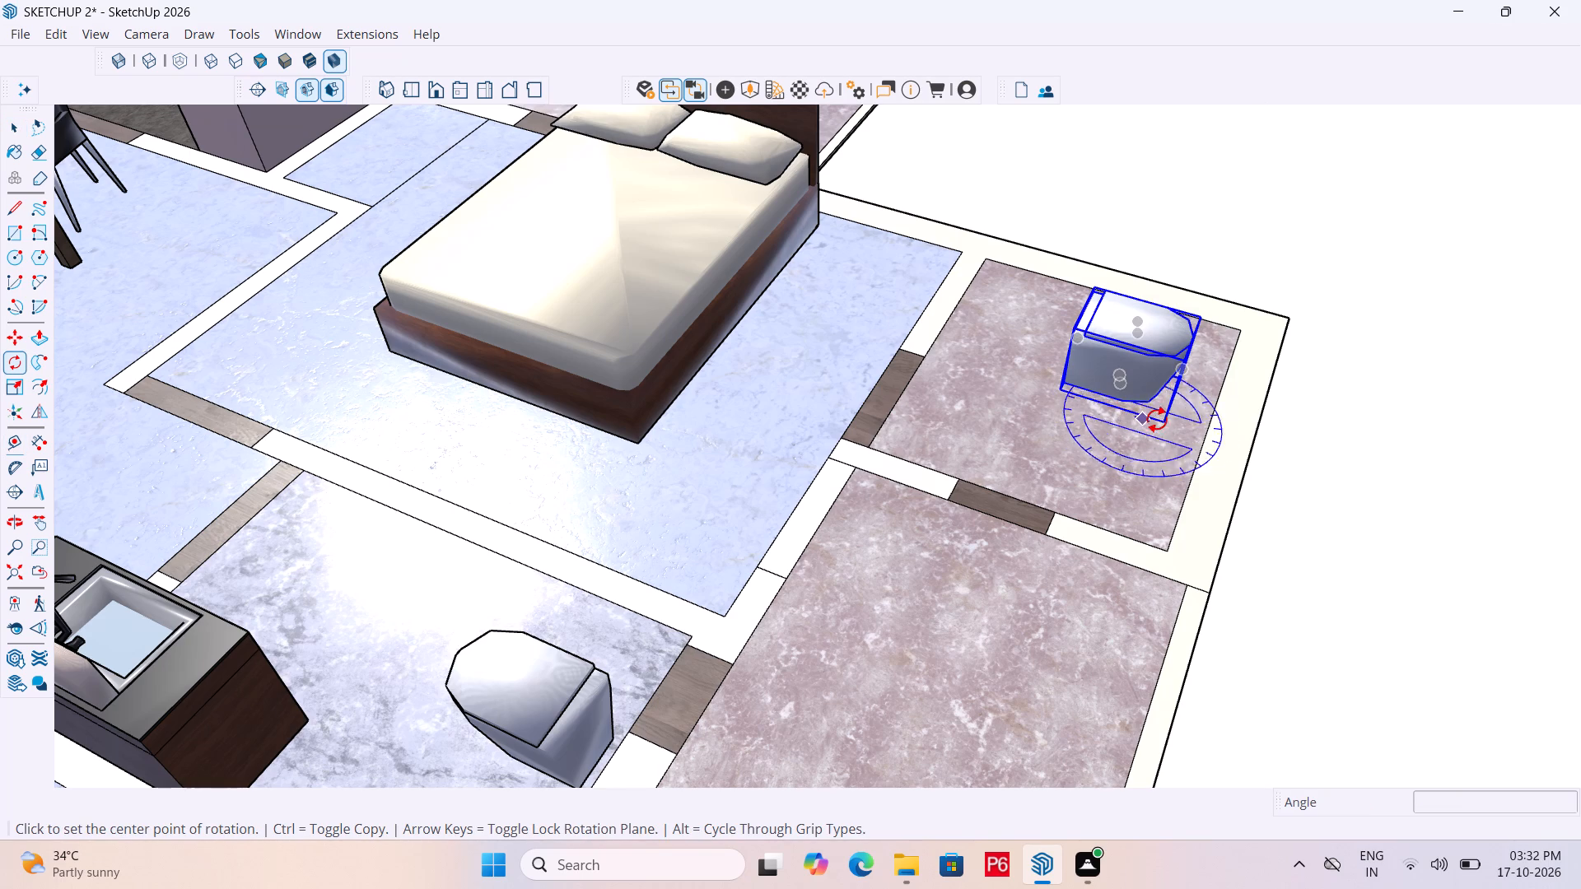
pyautogui.click(1166, 418)
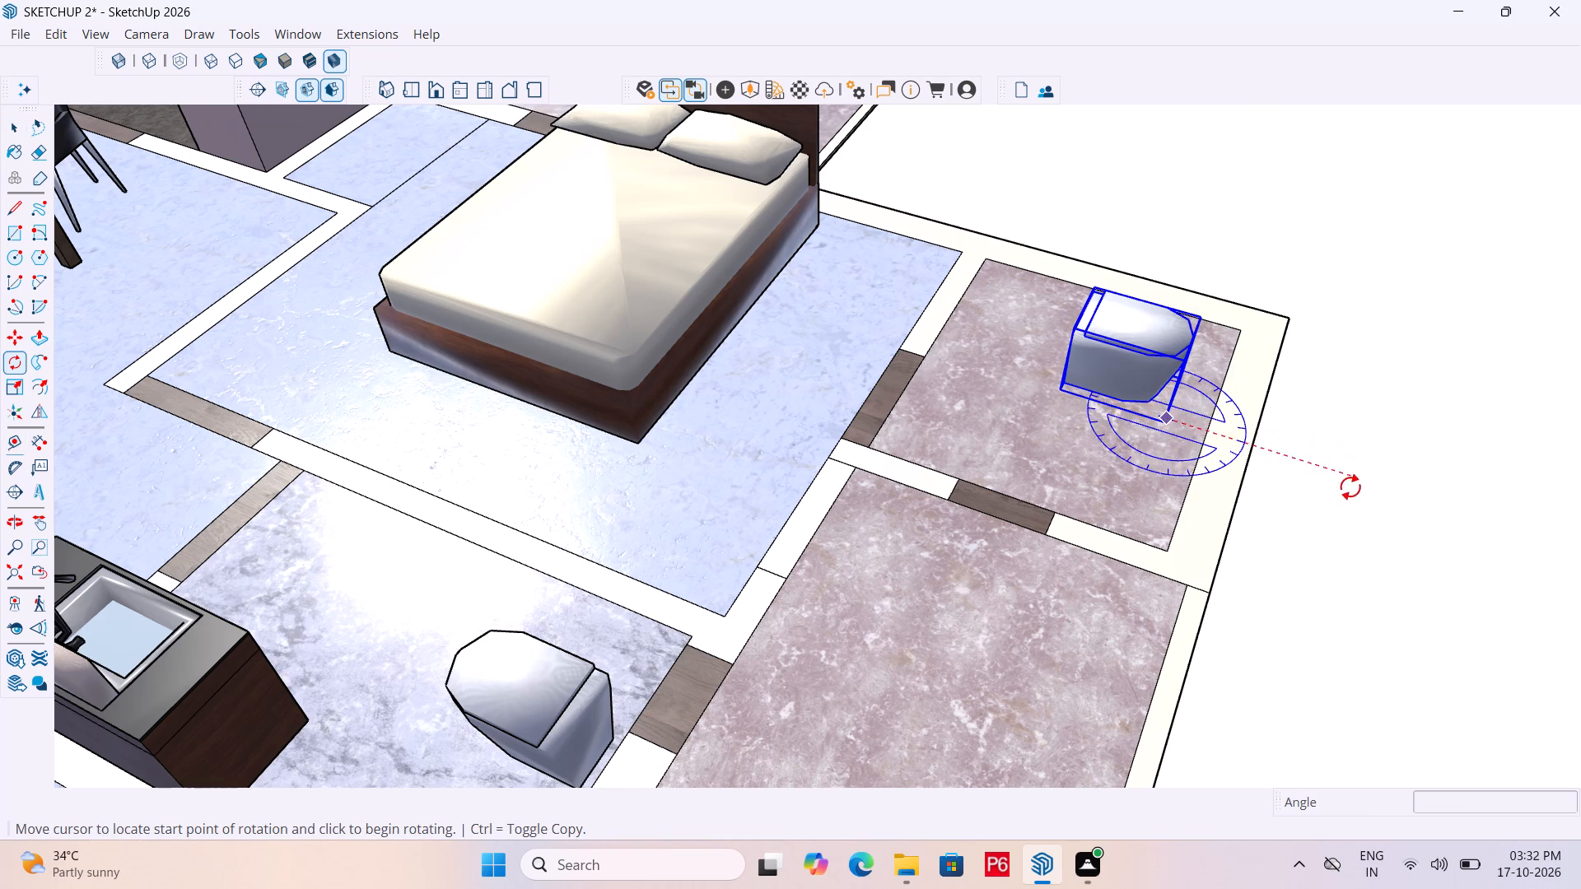
pyautogui.click(1364, 476)
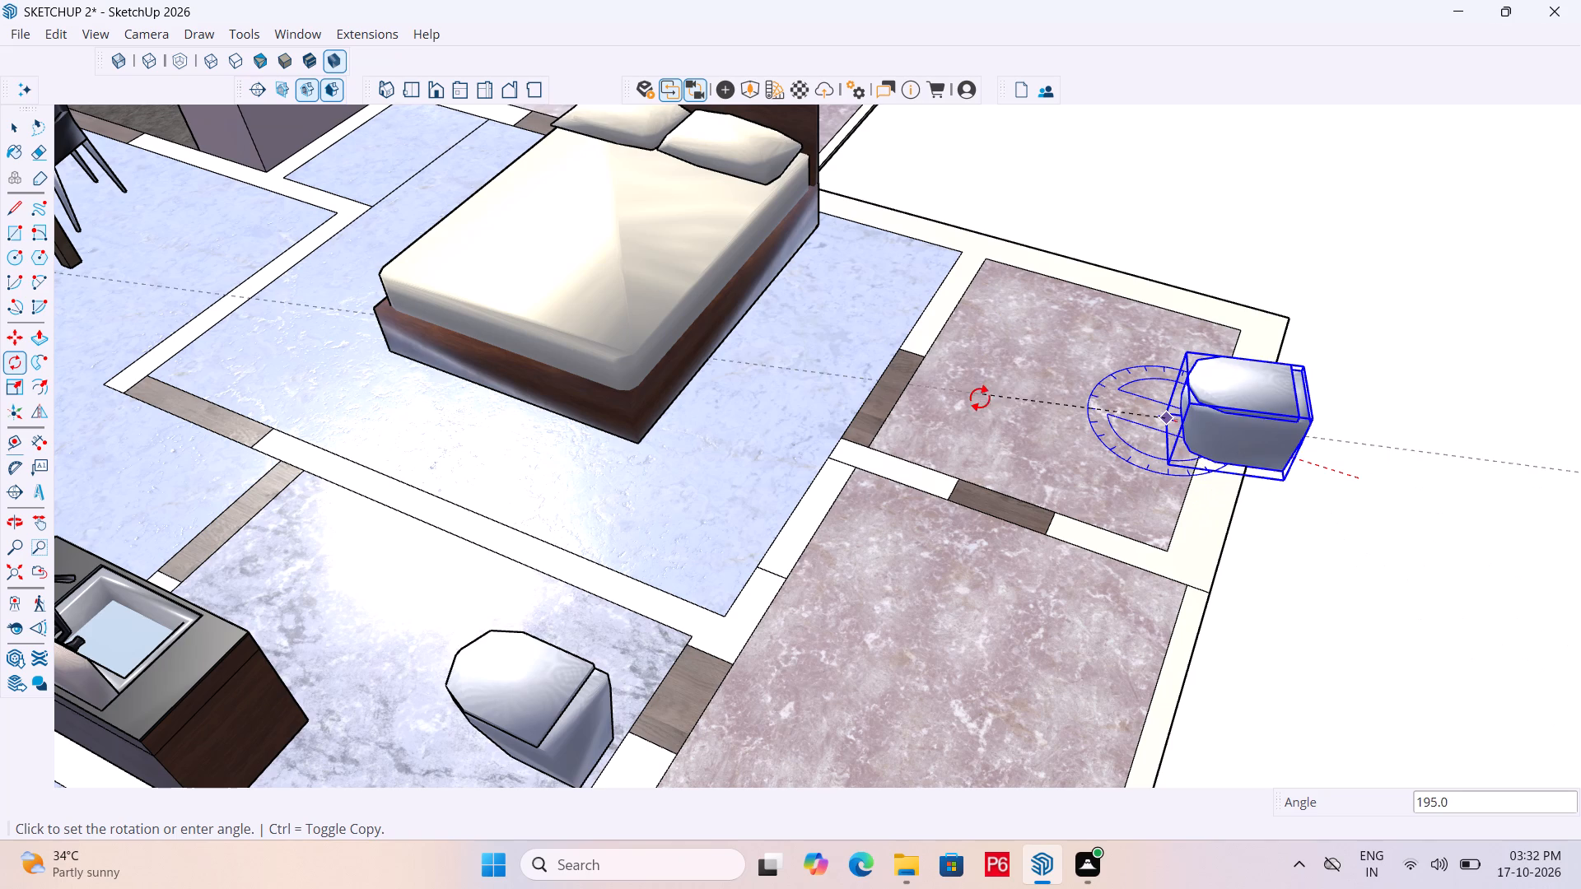
pyautogui.click(1001, 365)
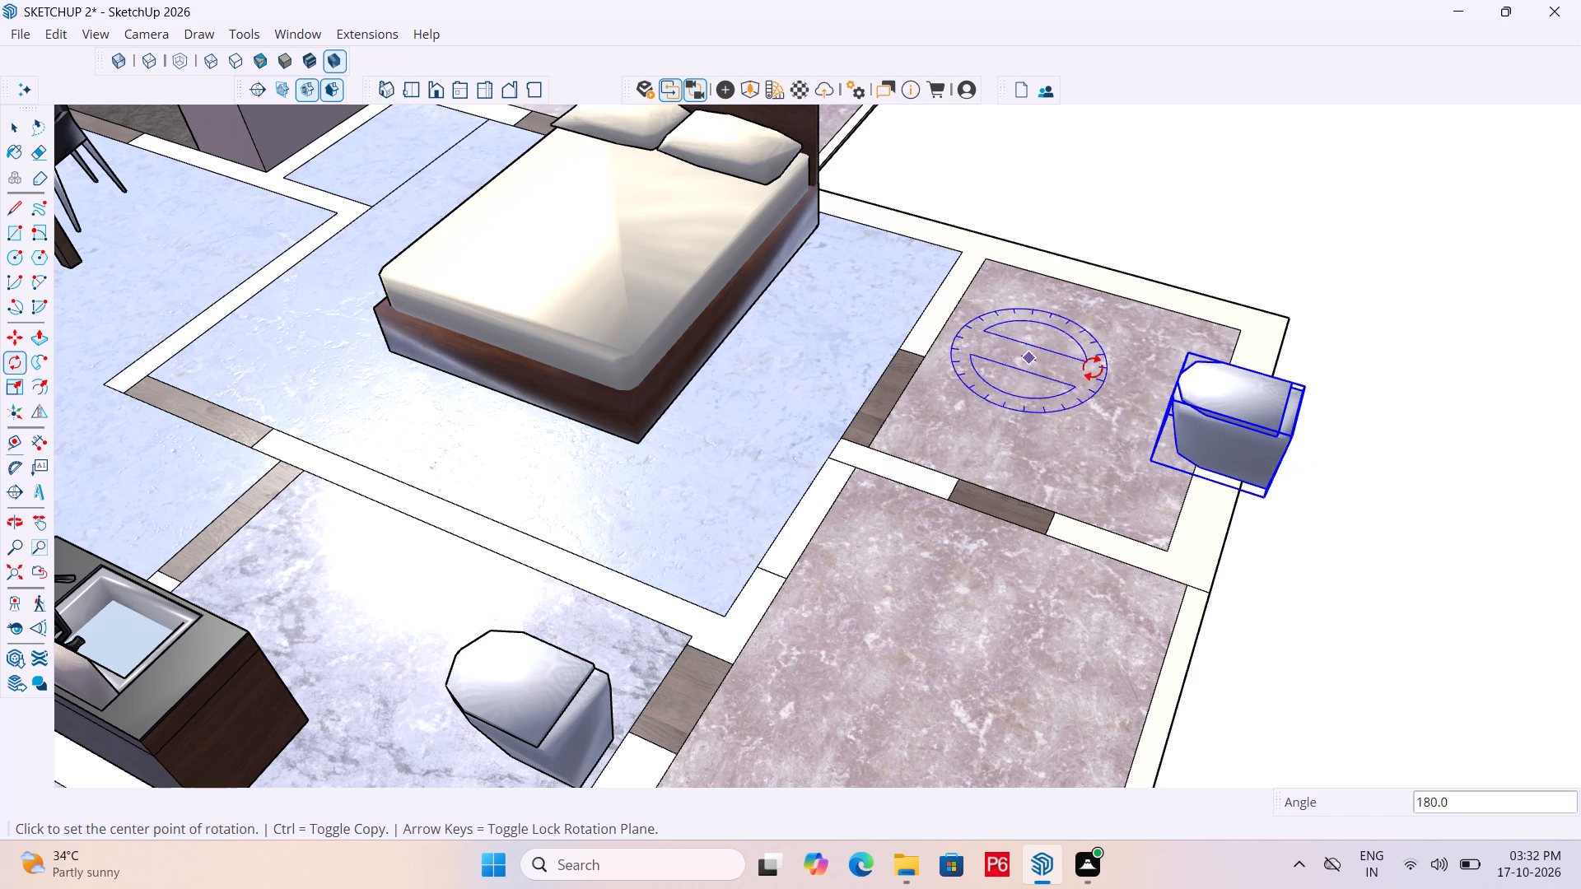
pyautogui.press('space')
# Move the rotated toilet about 1' 5" inward, off the outer wall and onto the small room's floor.
pyautogui.moveTo(1131, 441); pyautogui.dragTo(1448, 440, button='middle')
pyautogui.scroll(5, 1070, 314)
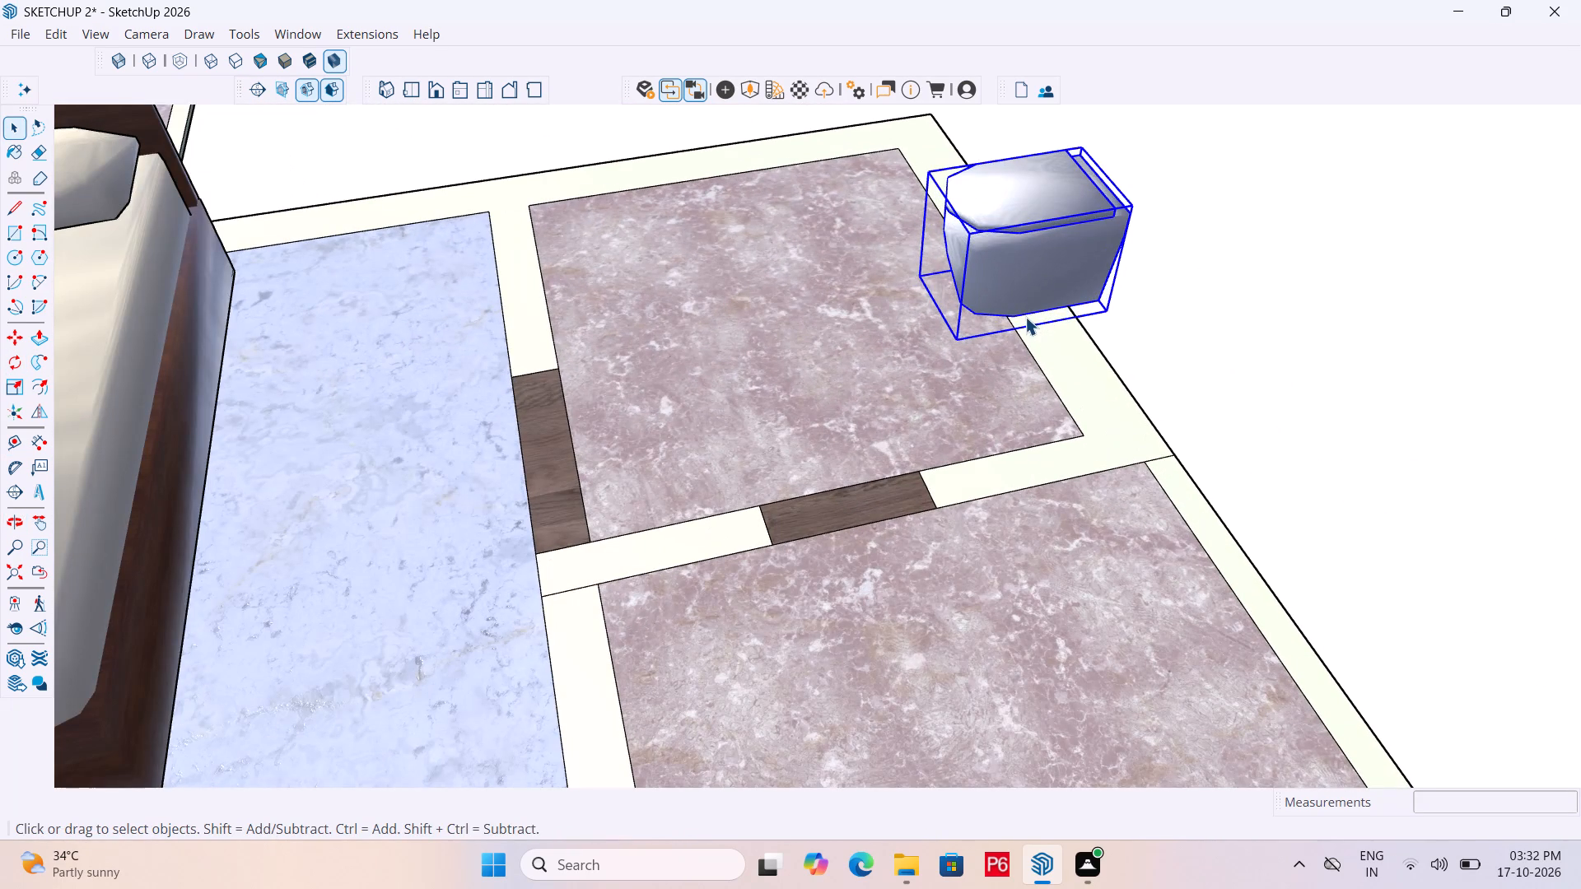
pyautogui.press('m')
pyautogui.click(954, 347)
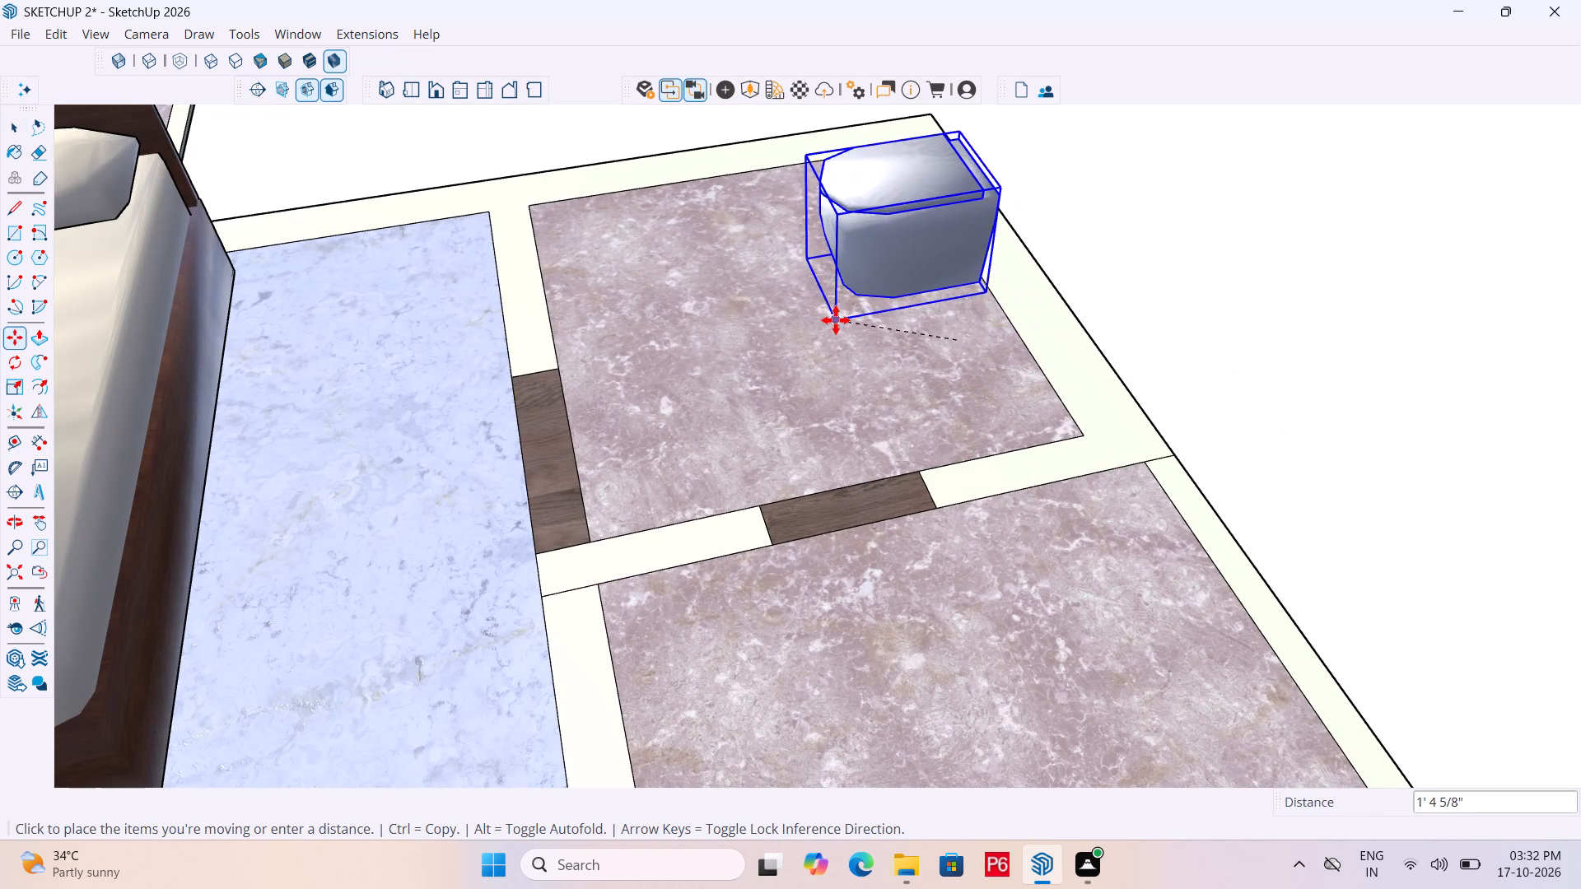
pyautogui.click(837, 322)
# Save the model with the additional toilet in place.
pyautogui.scroll(-2, 1088, 271)
pyautogui.hotkey('ctrl', 's')
pyautogui.hotkey('ctrl', 's')
pyautogui.keyDown('ctrl'); pyautogui.scroll(-1, 1258, 293); pyautogui.keyUp('ctrl')
pyautogui.hotkey('ctrl', 's')
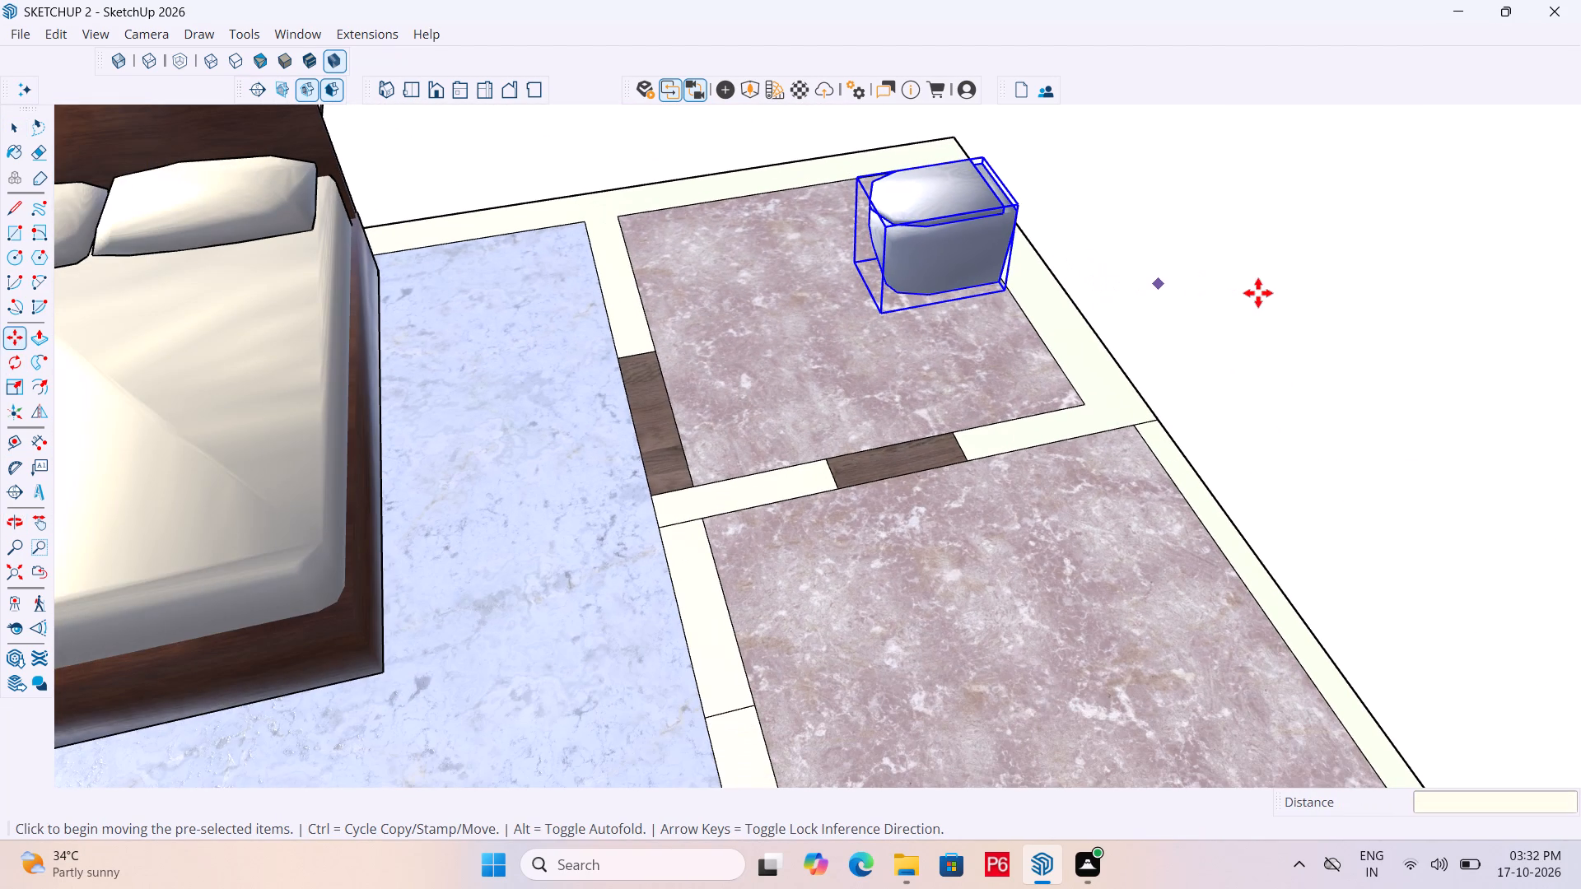
pyautogui.hotkey('ctrl', 's')
# Examine the furnished floor plan from several sides, checking the bathrooms, bedrooms, curtains and living area.
pyautogui.scroll(-6, 1258, 295)
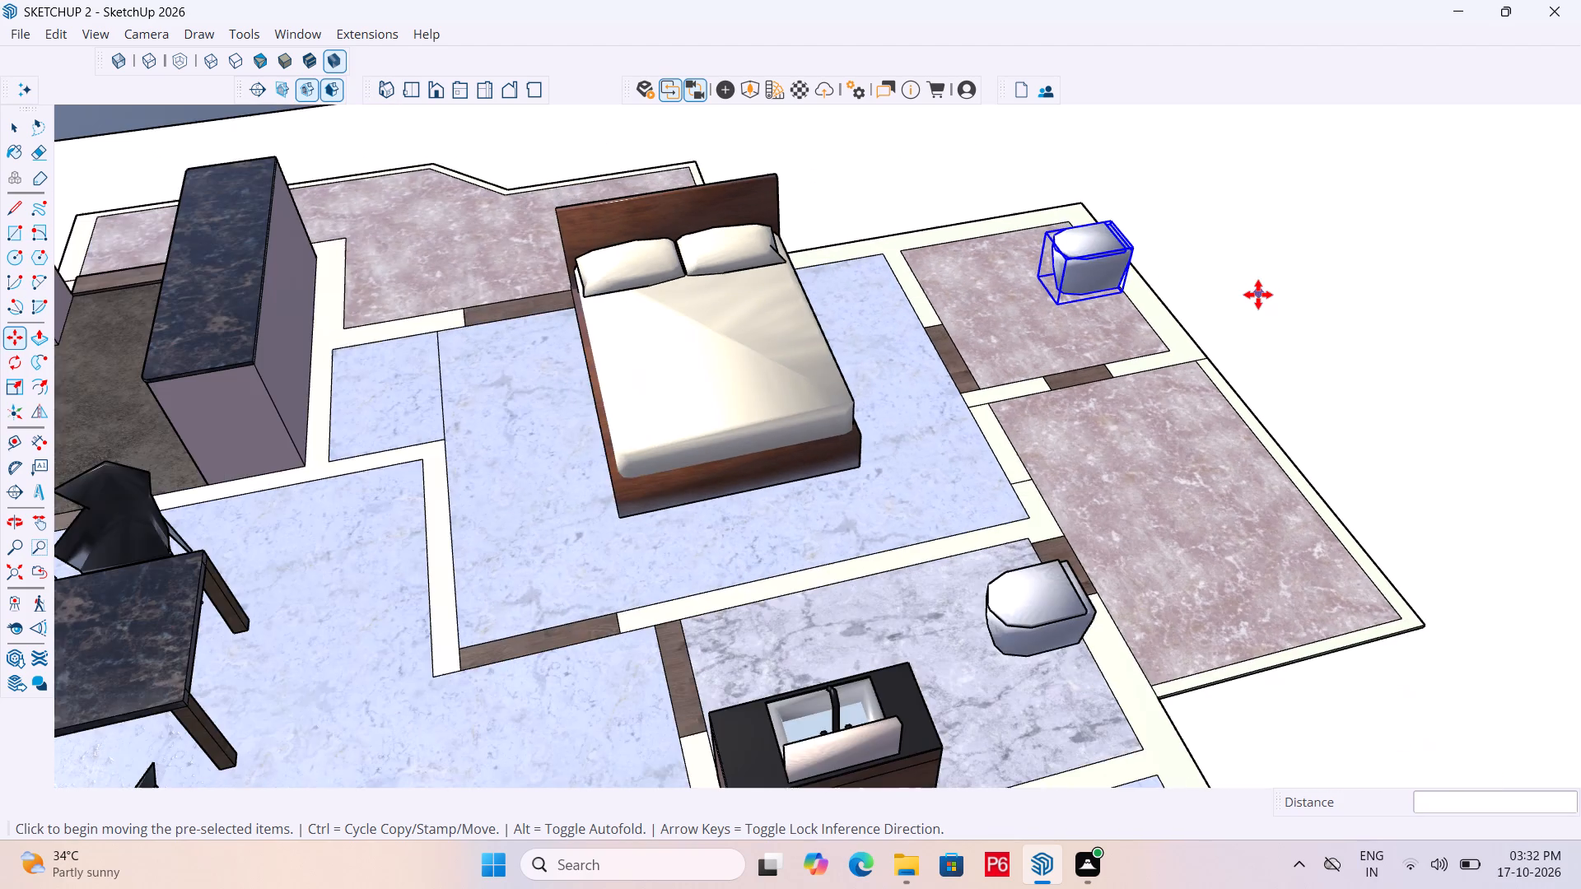
pyautogui.moveTo(1313, 300); pyautogui.dragTo(726, 345, button='middle')
pyautogui.scroll(-5, 852, 298)
pyautogui.moveTo(1117, 389); pyautogui.dragTo(524, 334, button='middle')
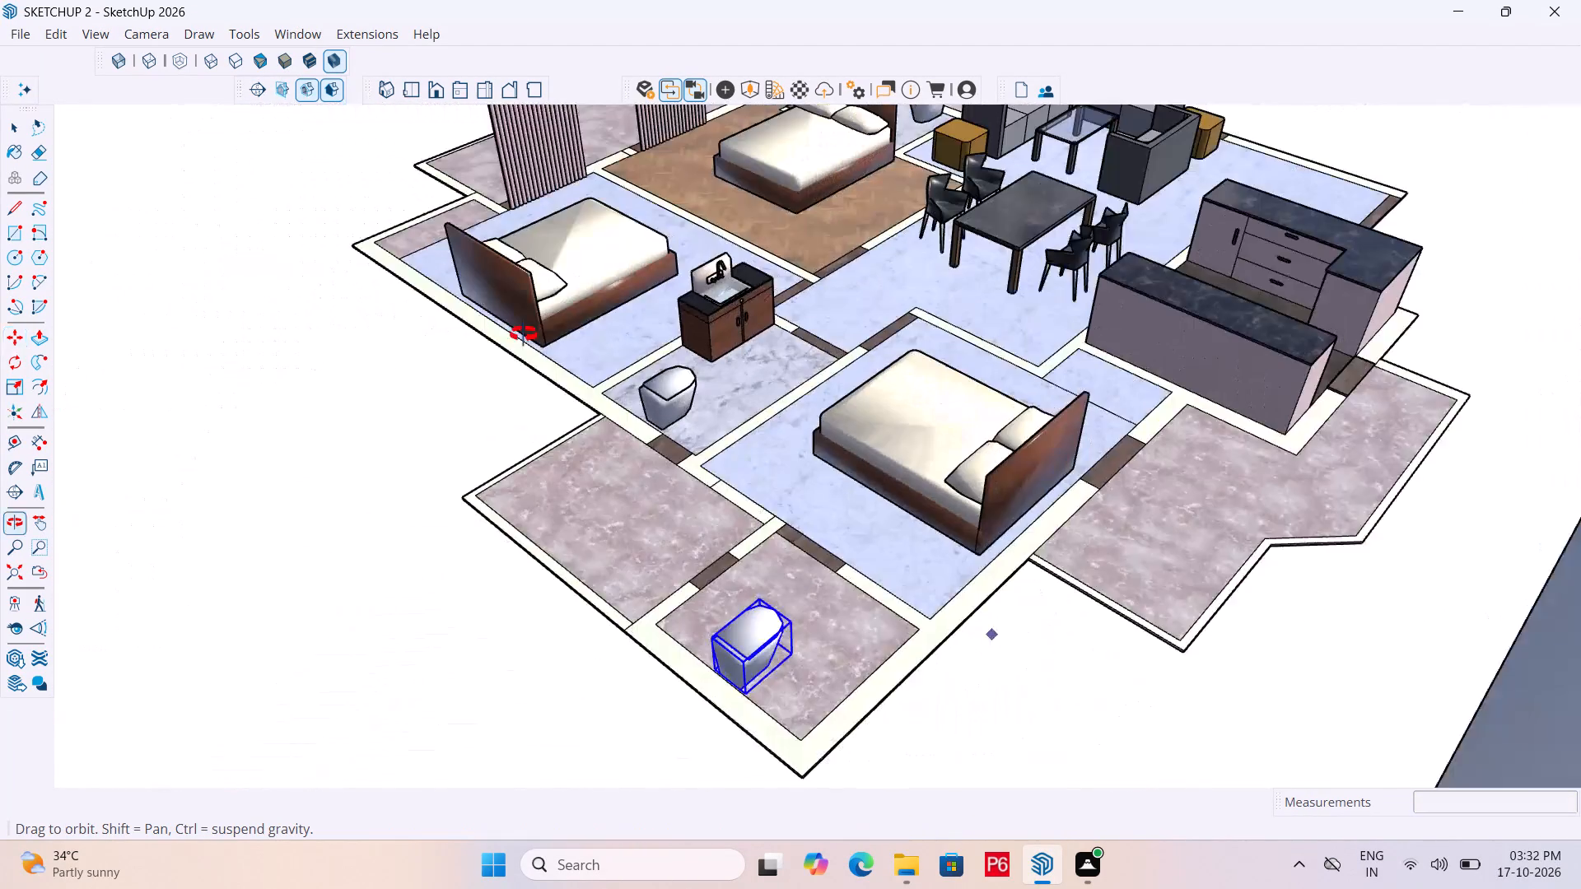
pyautogui.moveTo(524, 334); pyautogui.dragTo(520, 333, button='middle')
pyautogui.scroll(1, 708, 421)
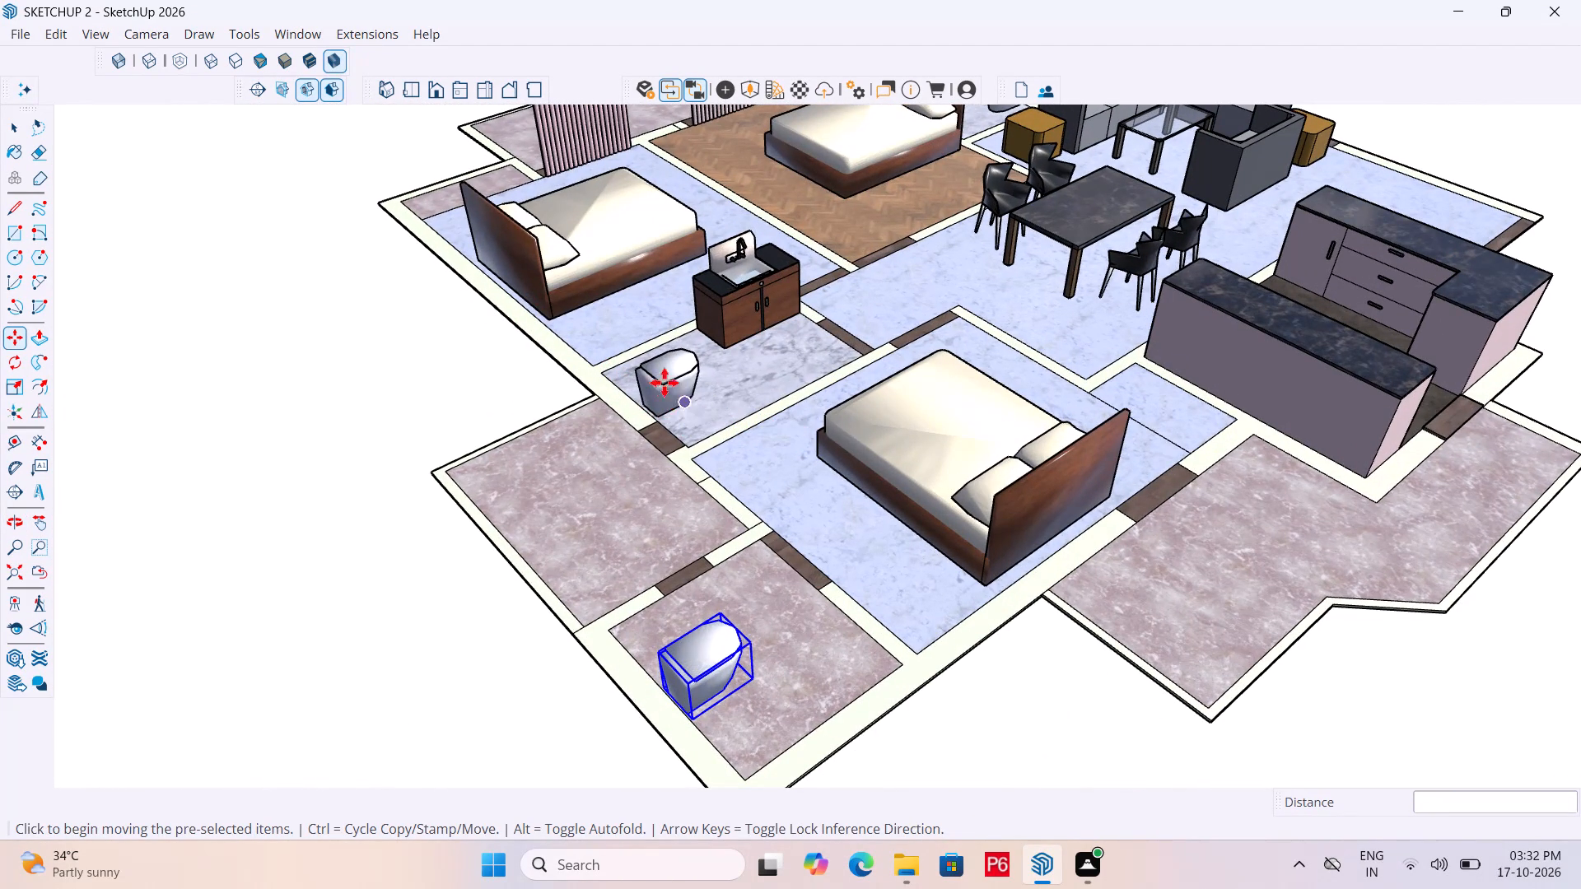
pyautogui.scroll(-4, 644, 403)
pyautogui.moveTo(392, 411); pyautogui.dragTo(1076, 421, button='middle')
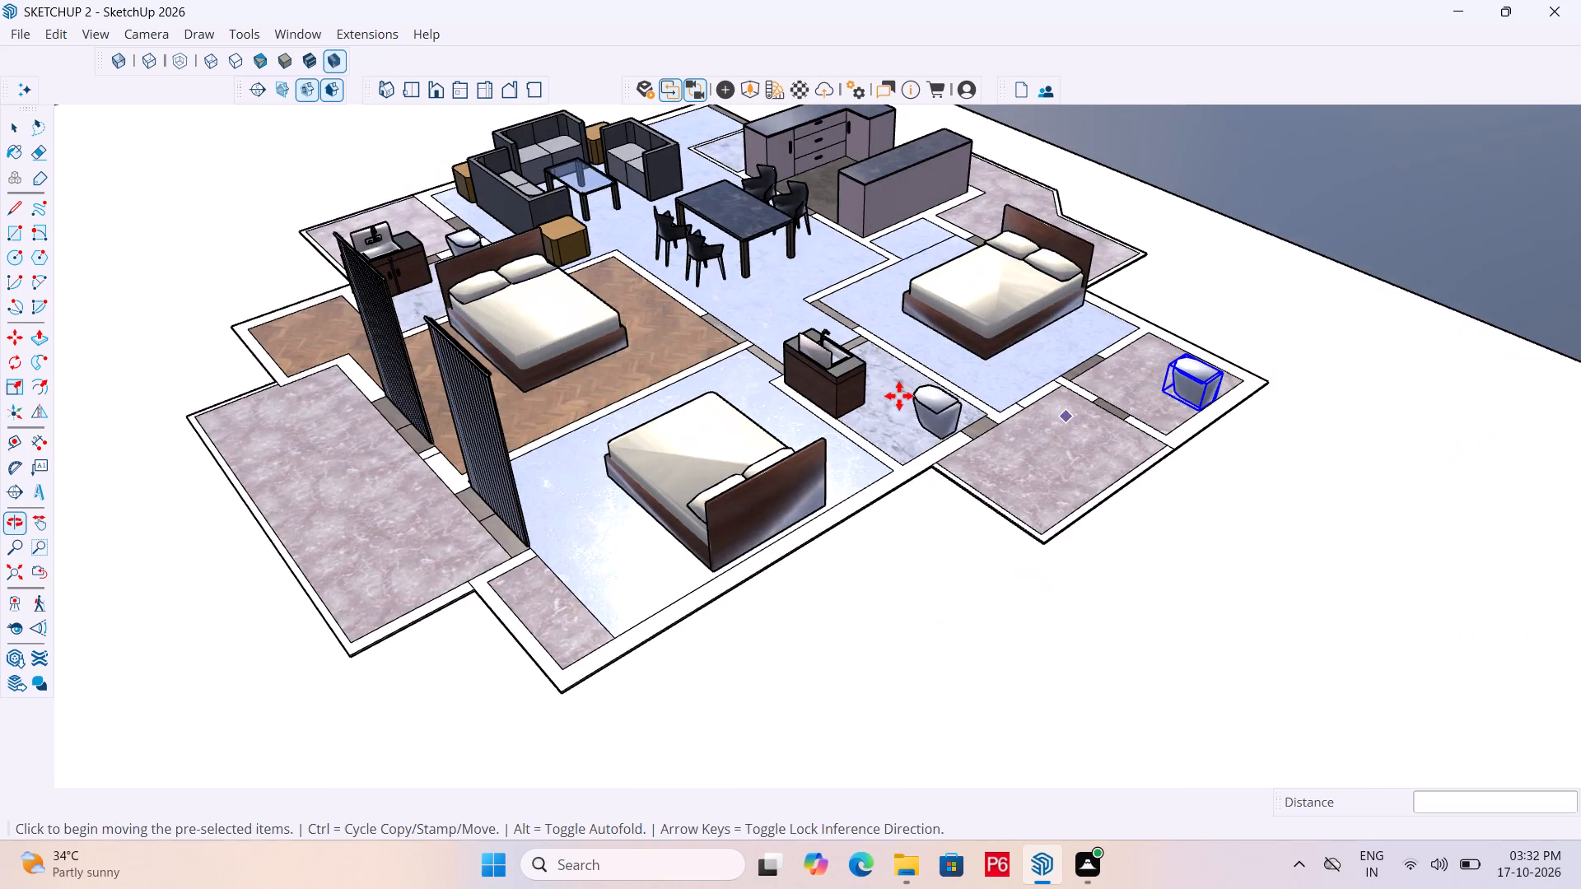
pyautogui.moveTo(518, 393); pyautogui.dragTo(1285, 338, button='middle')
pyautogui.moveTo(435, 429); pyautogui.dragTo(1100, 468, button='middle')
pyautogui.scroll(-2, 506, 371)
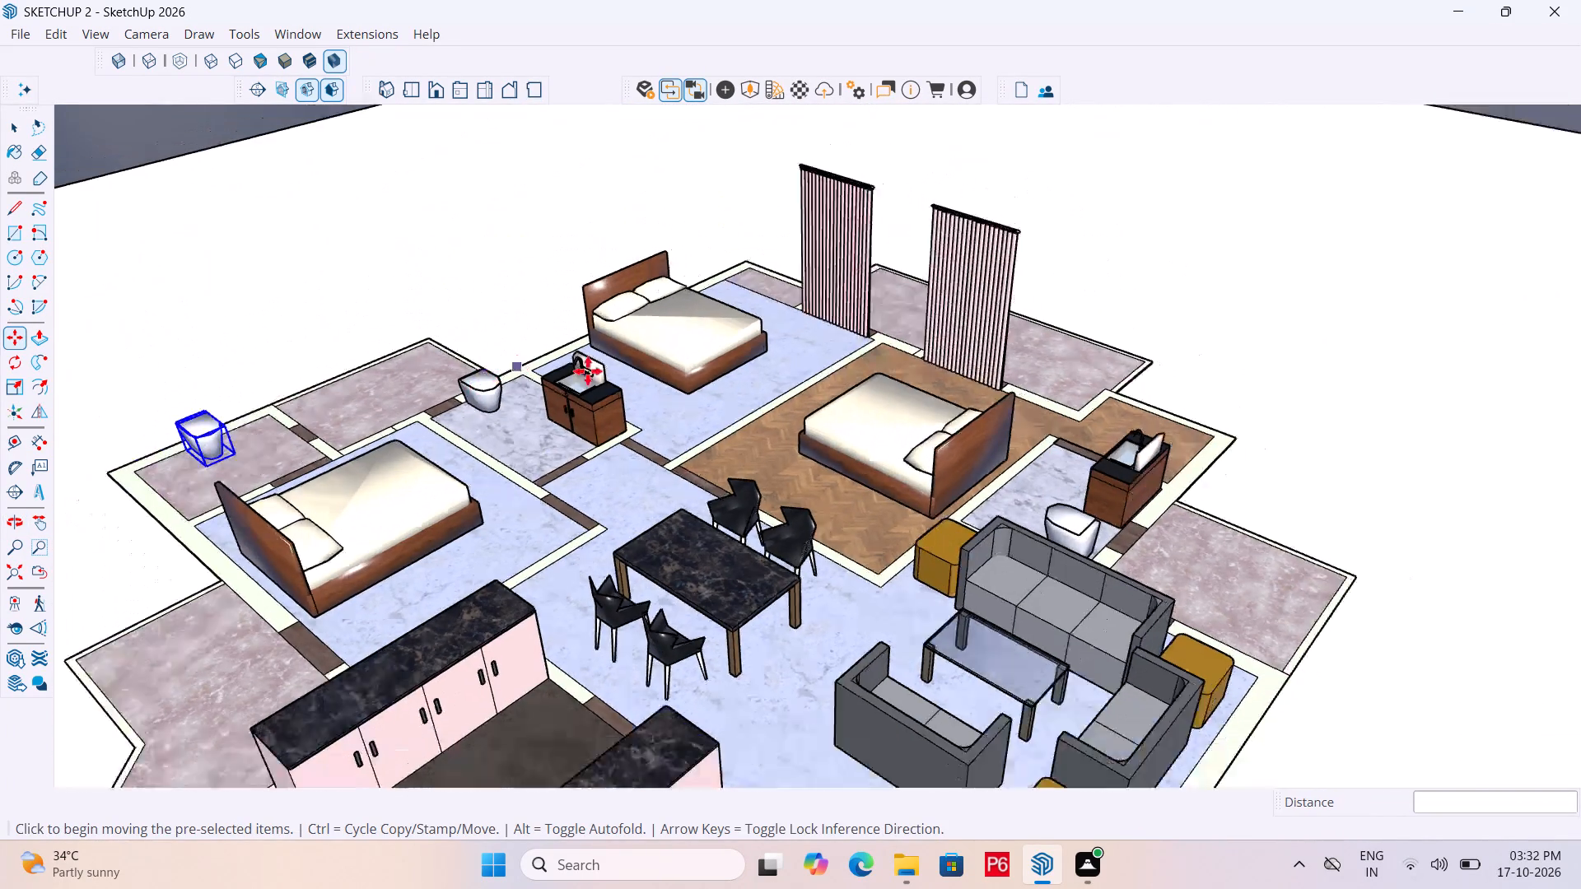
pyautogui.scroll(-3, 588, 371)
pyautogui.moveTo(673, 448); pyautogui.dragTo(696, 480, button='middle')
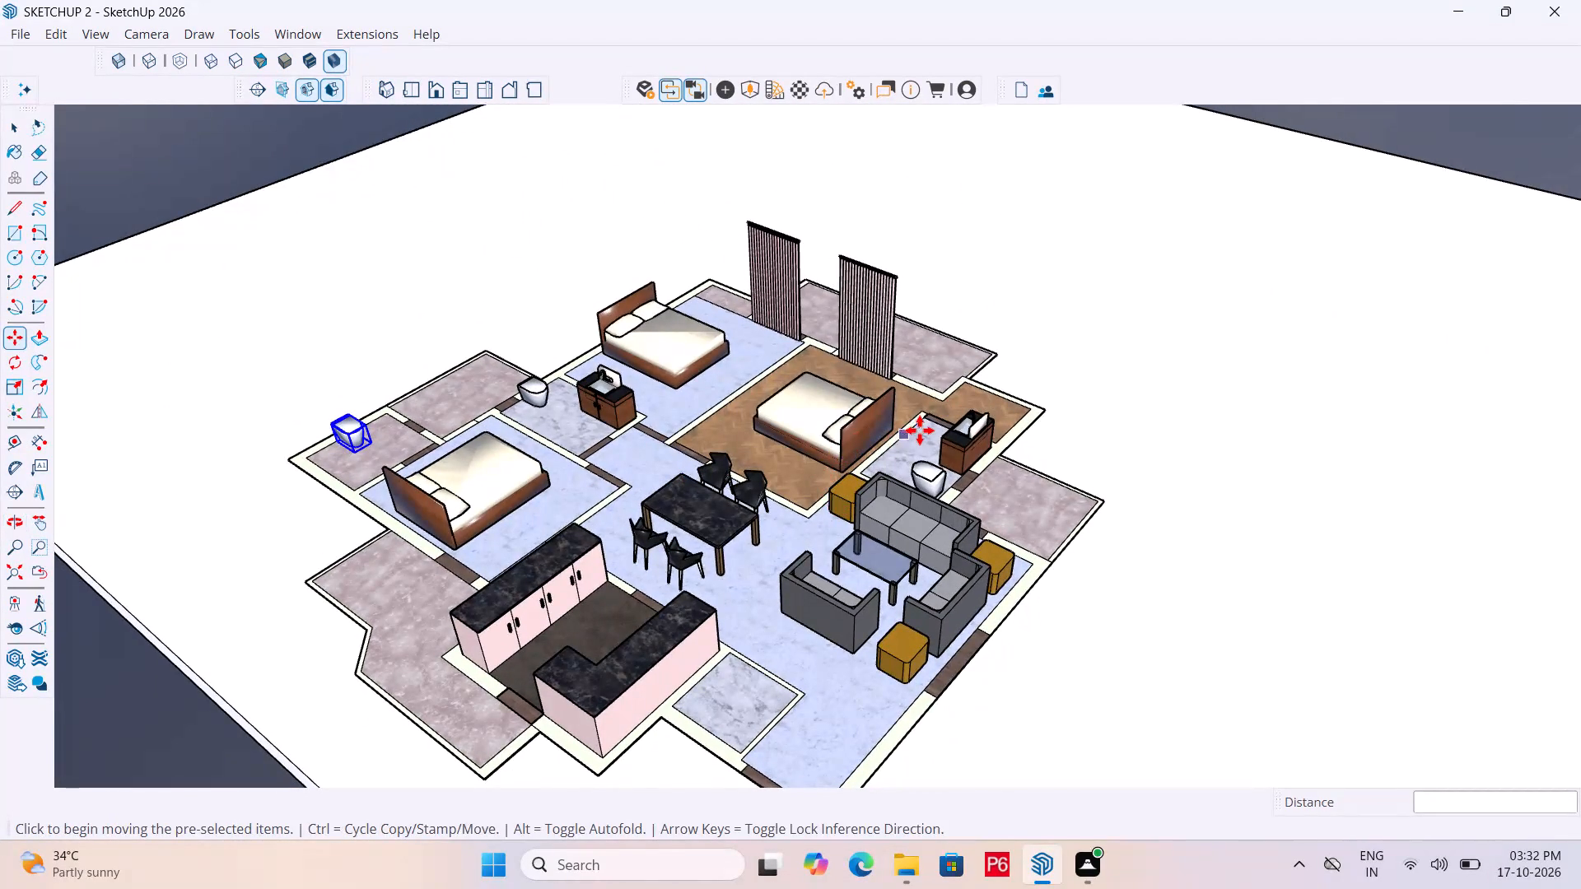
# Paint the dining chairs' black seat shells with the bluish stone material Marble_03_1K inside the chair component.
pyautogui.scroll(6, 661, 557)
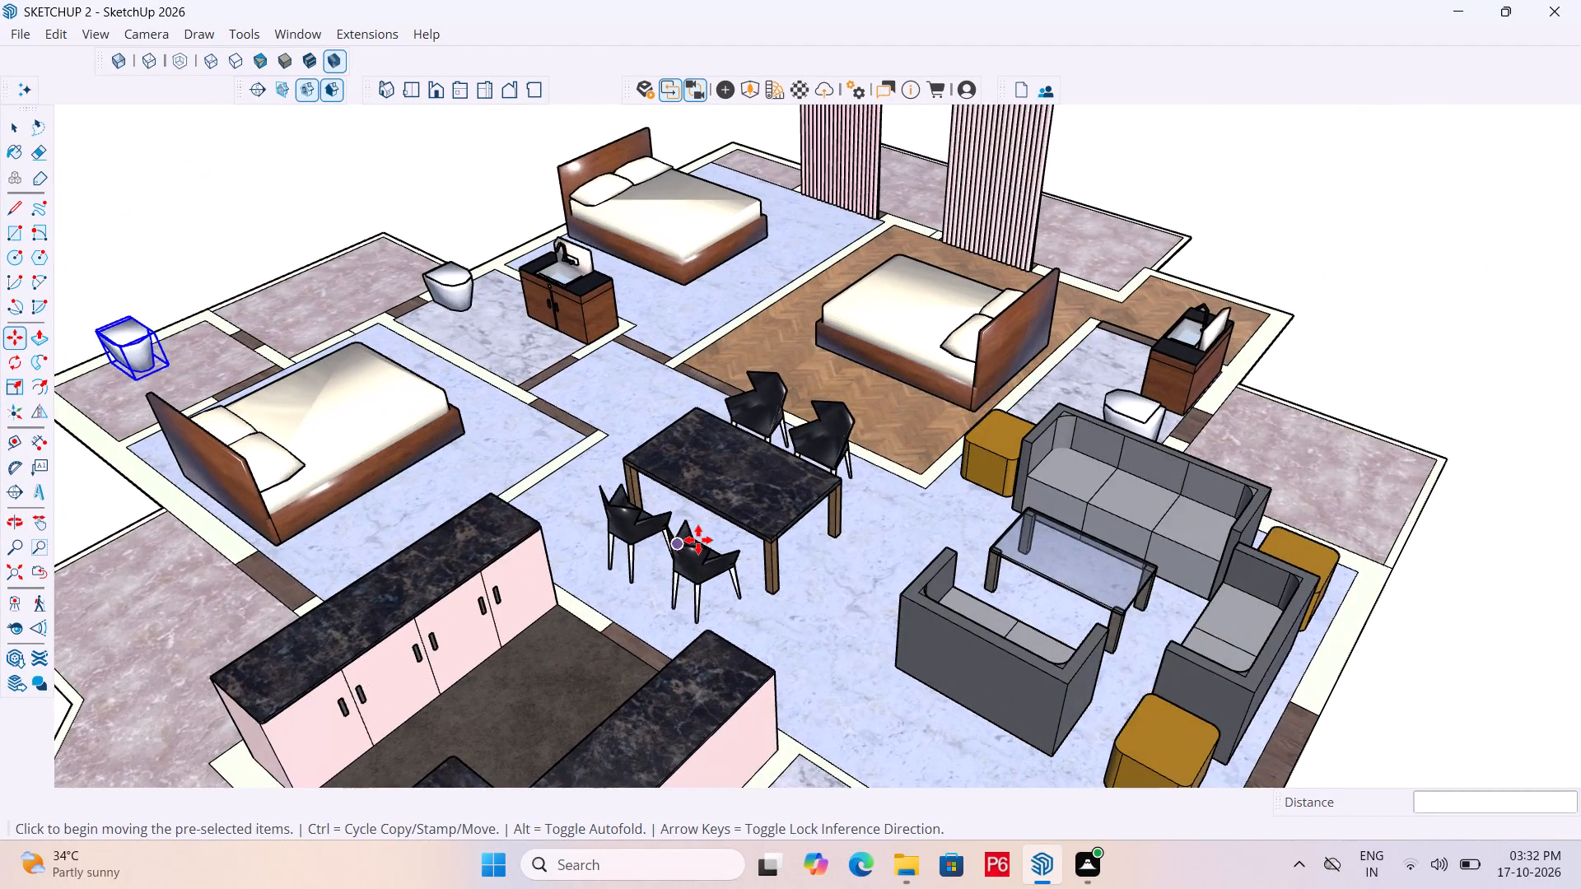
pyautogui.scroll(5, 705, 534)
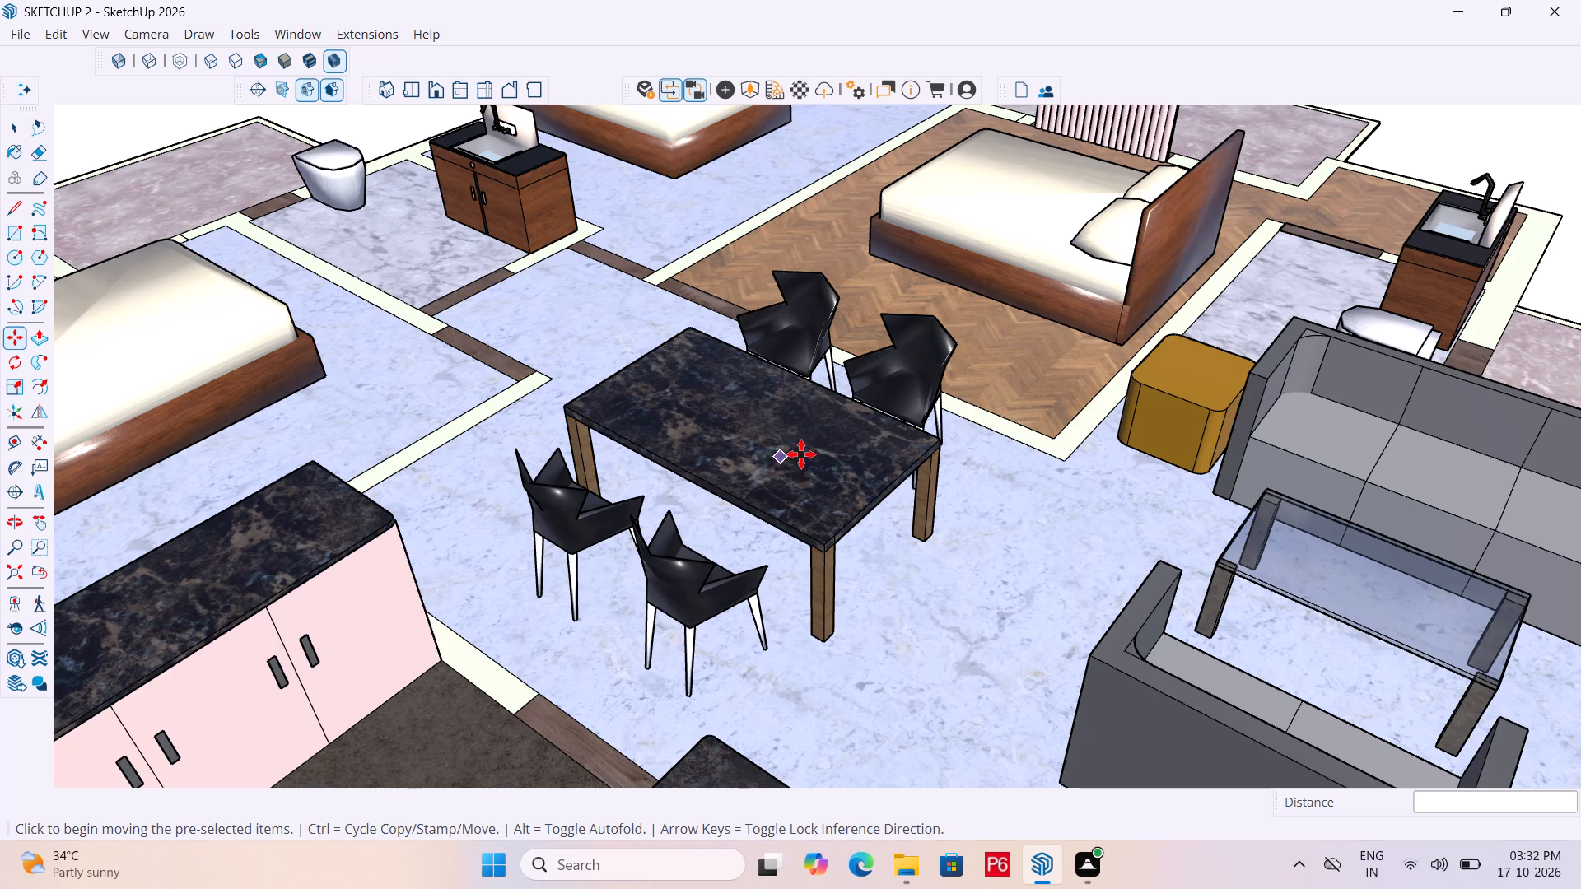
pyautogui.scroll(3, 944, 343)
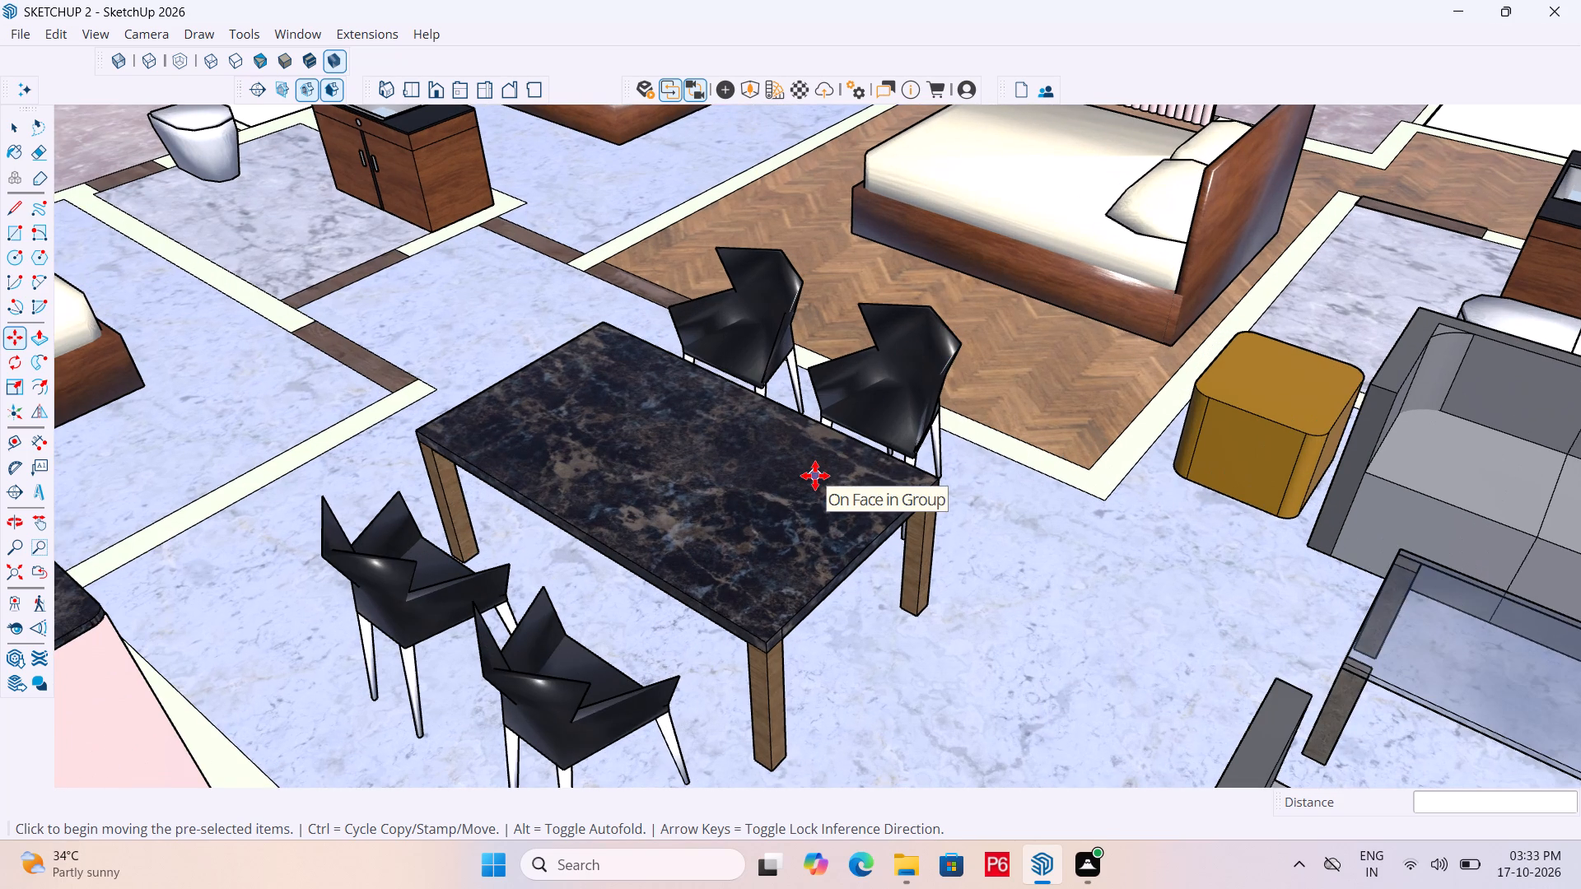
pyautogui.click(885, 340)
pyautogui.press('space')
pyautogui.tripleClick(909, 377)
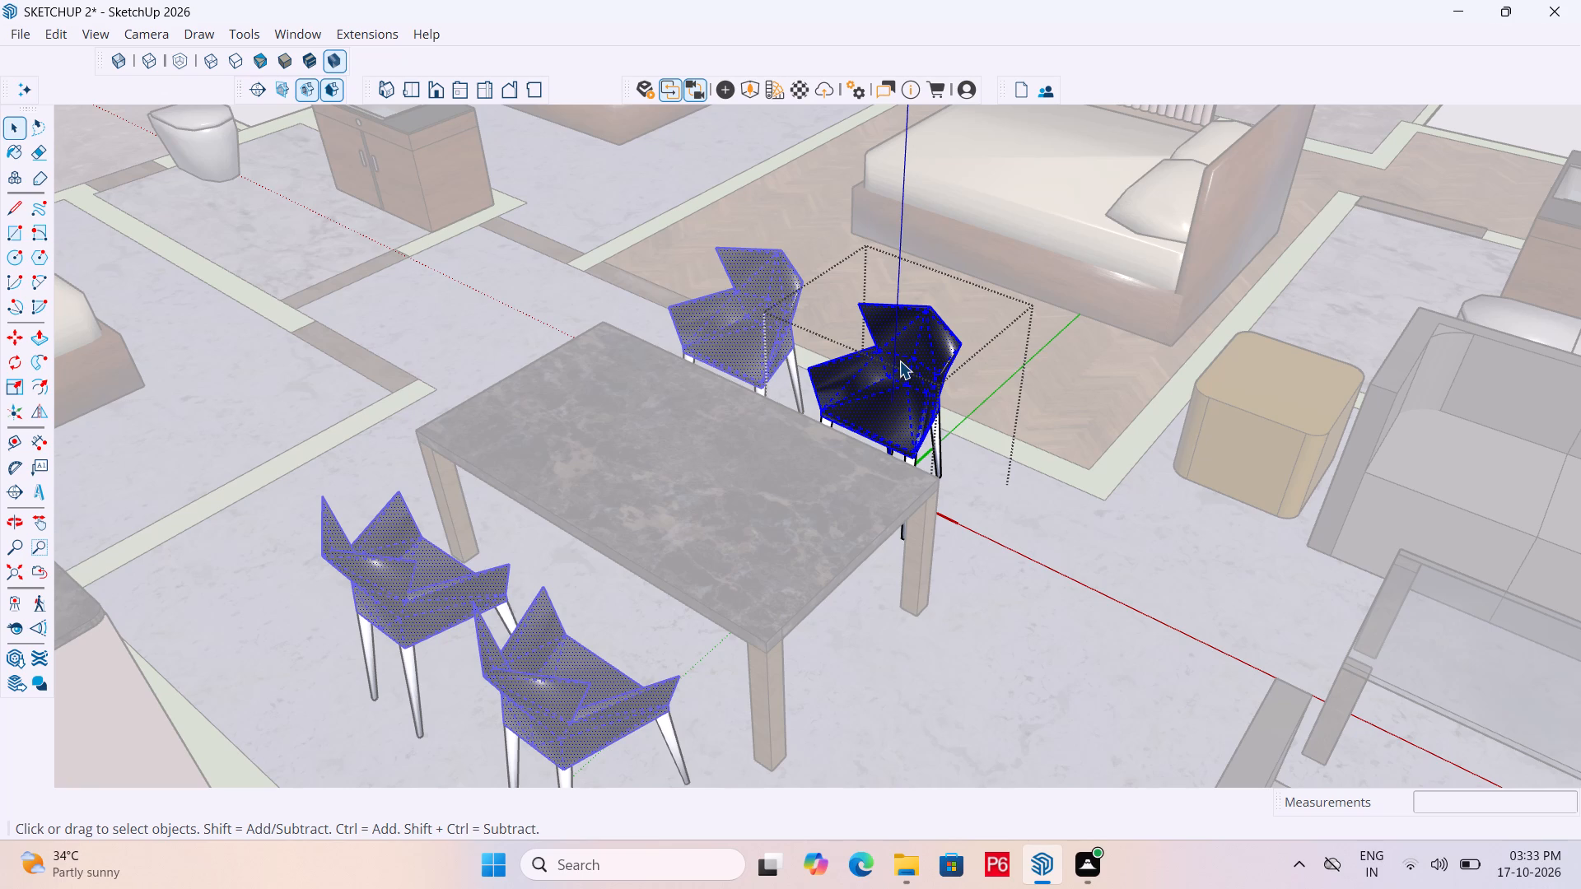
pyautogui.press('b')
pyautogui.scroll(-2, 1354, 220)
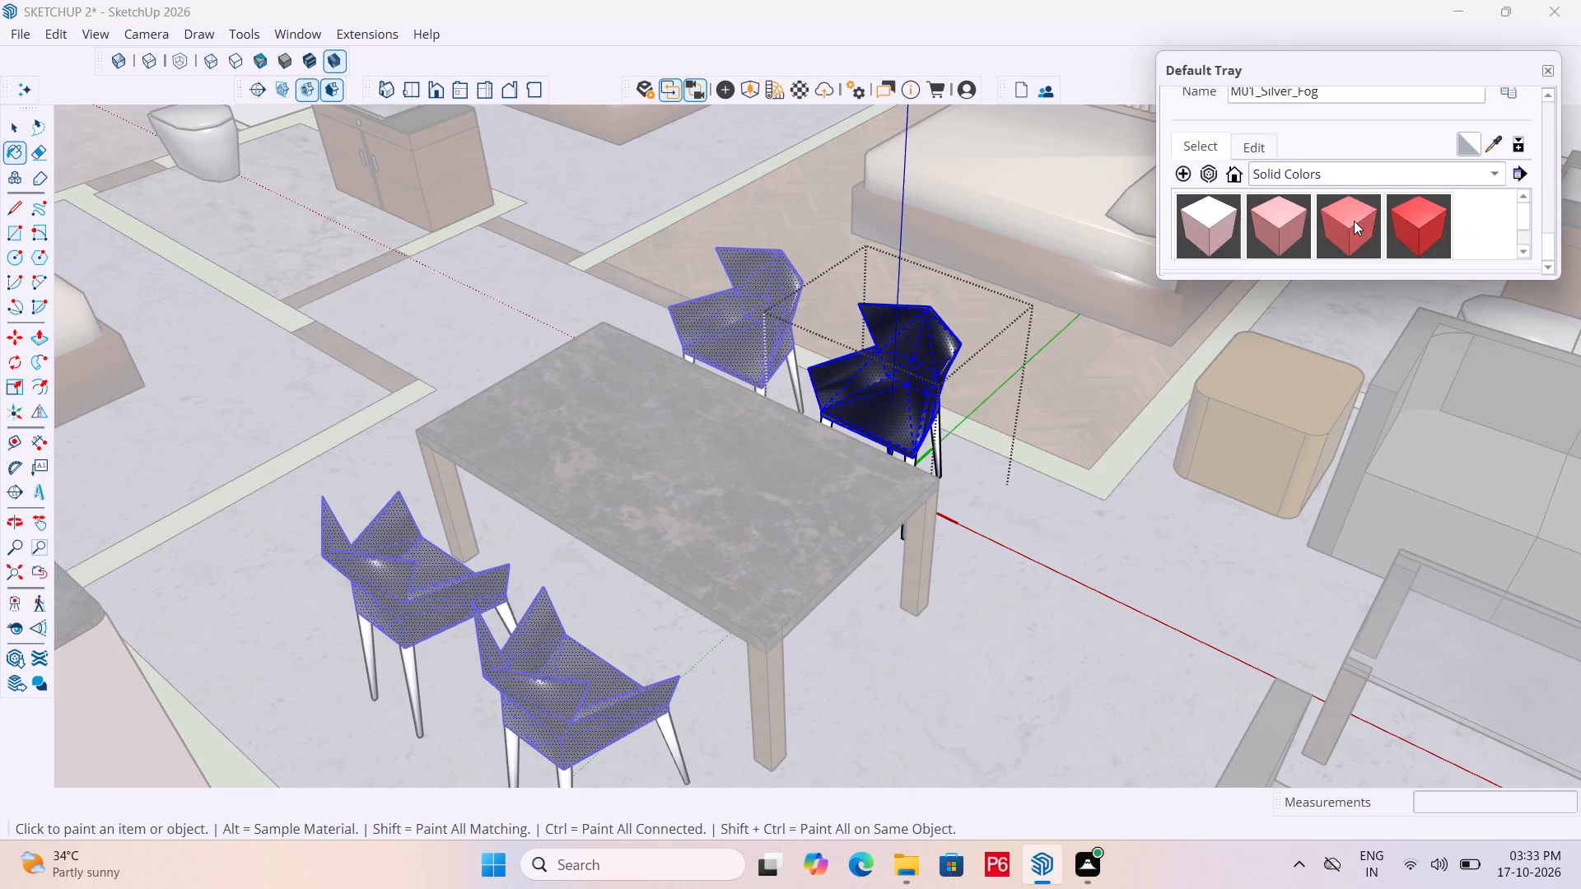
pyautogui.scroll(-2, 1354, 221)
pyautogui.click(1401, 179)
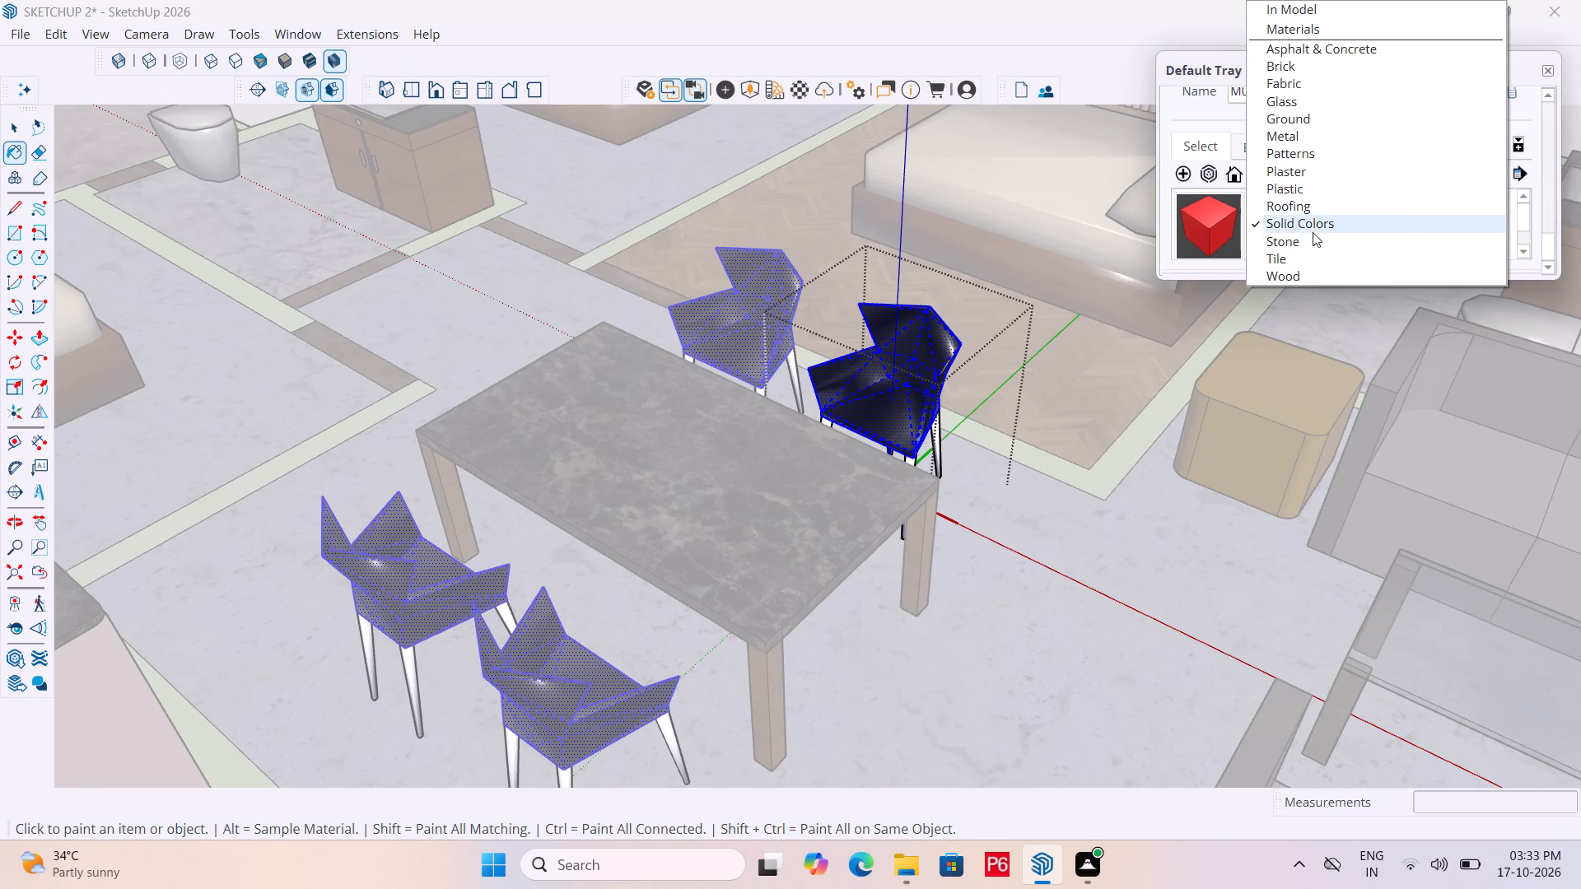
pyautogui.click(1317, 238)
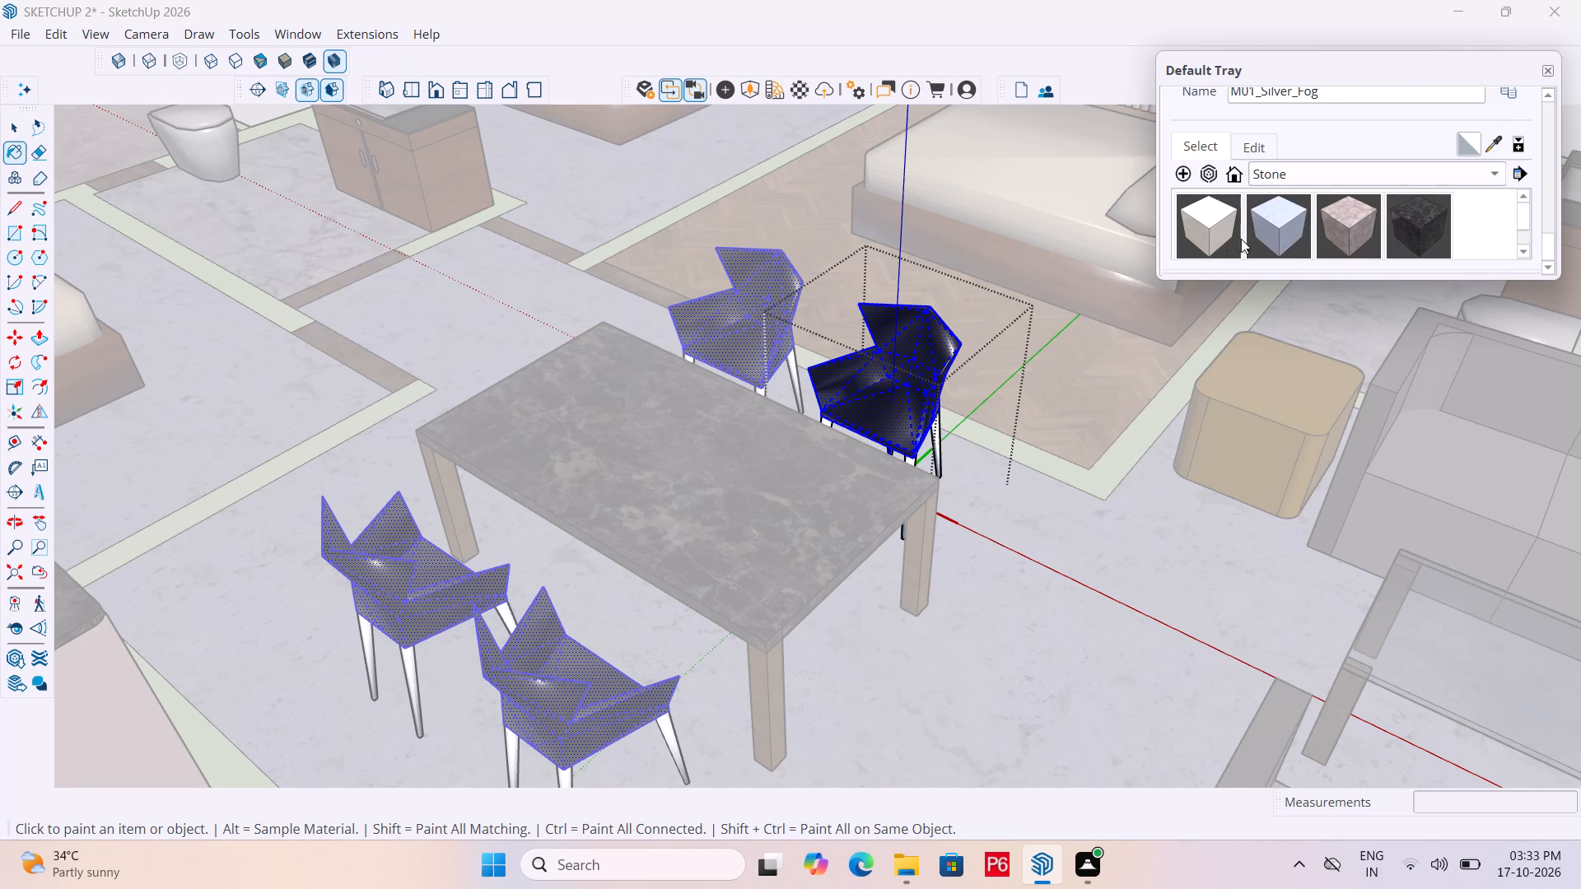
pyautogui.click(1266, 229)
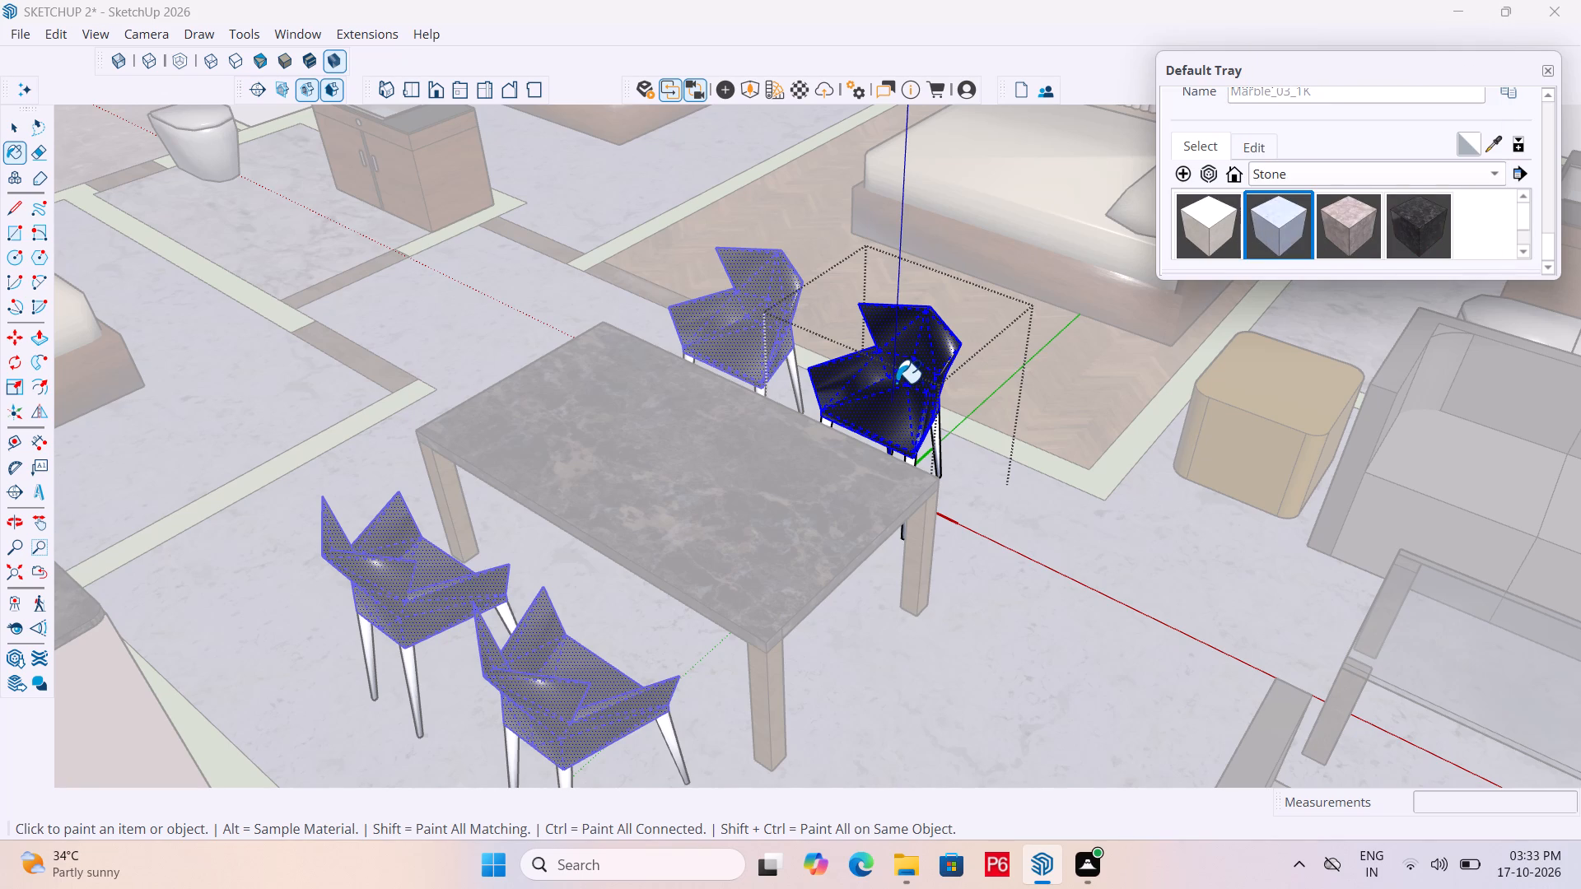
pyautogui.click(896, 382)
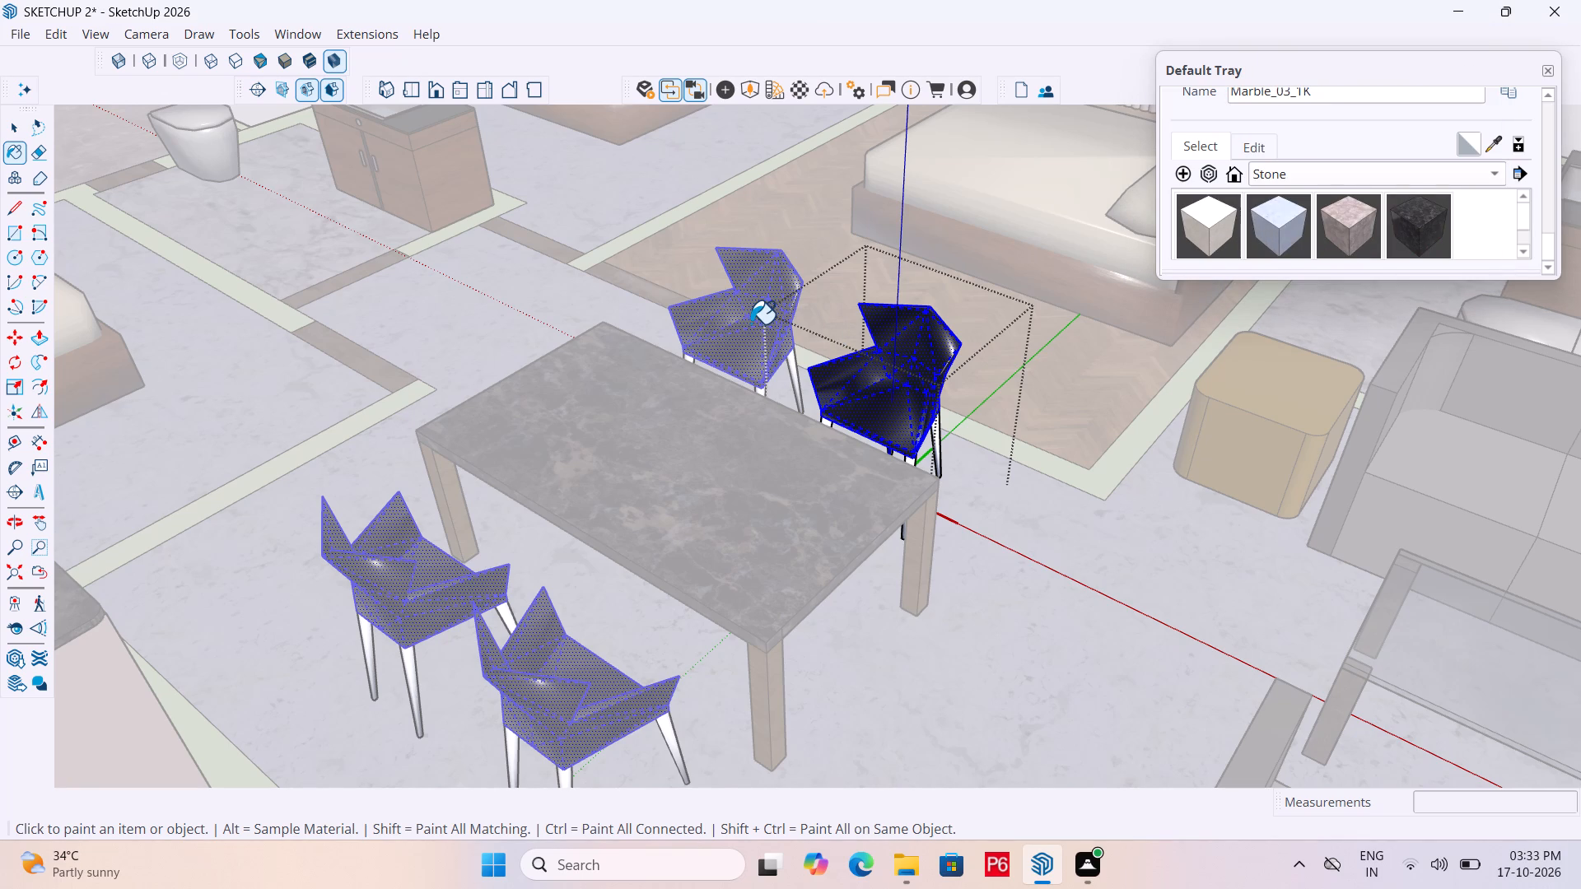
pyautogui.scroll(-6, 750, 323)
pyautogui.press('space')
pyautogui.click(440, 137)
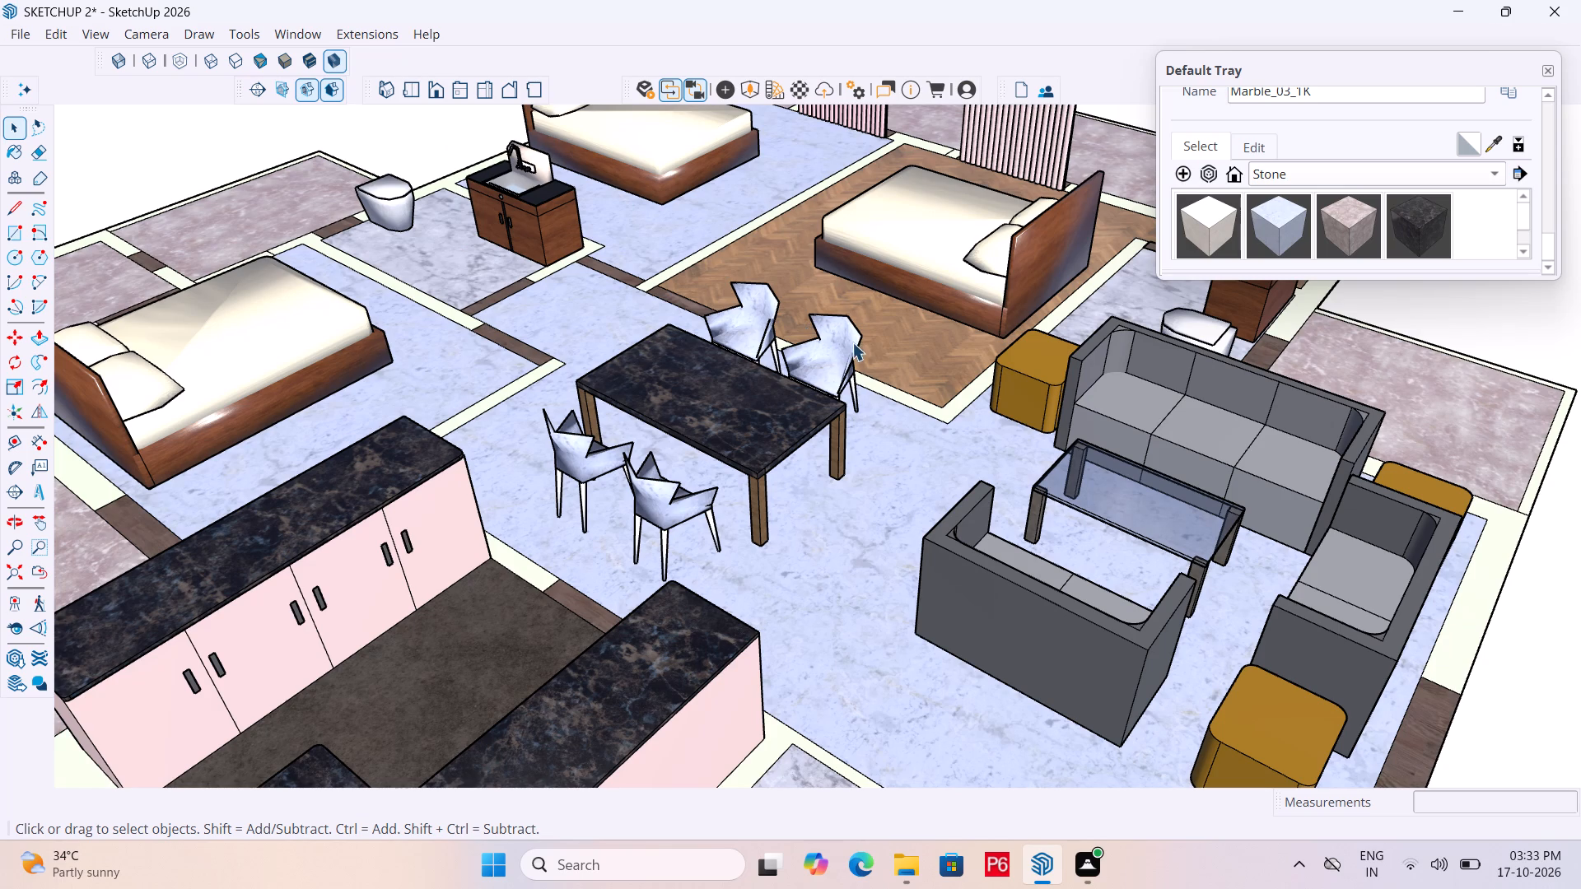
# Repaint the dining chairs' seat shells with the white stone material Marble_01_1K inside the chair component.
pyautogui.click(1217, 223)
pyautogui.scroll(1, 837, 387)
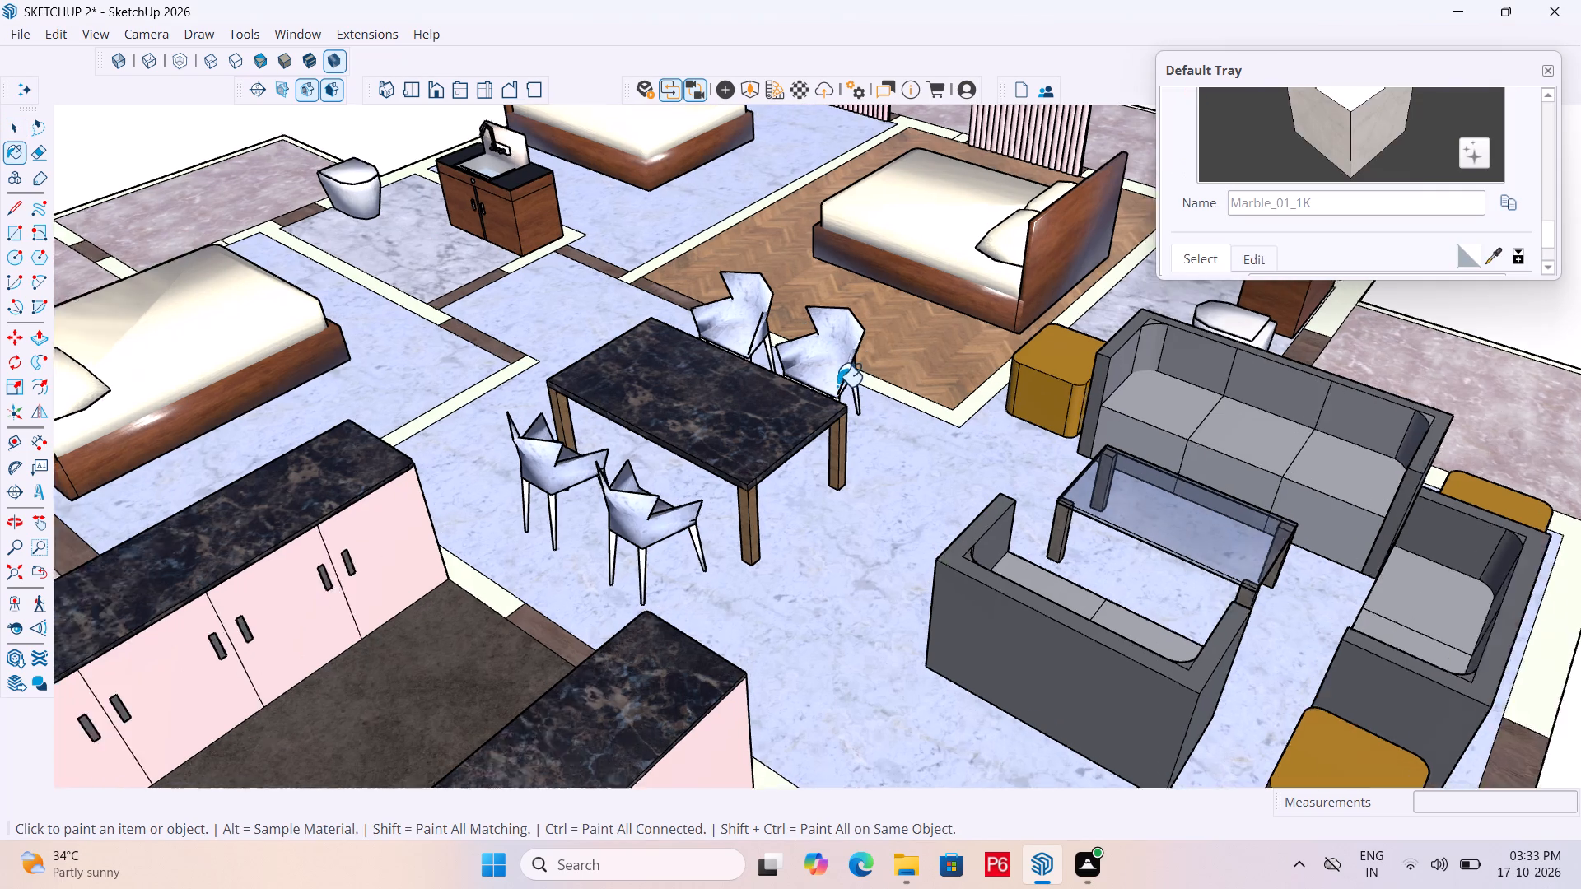
pyautogui.scroll(2, 837, 386)
pyautogui.click(825, 350)
pyautogui.click(711, 302)
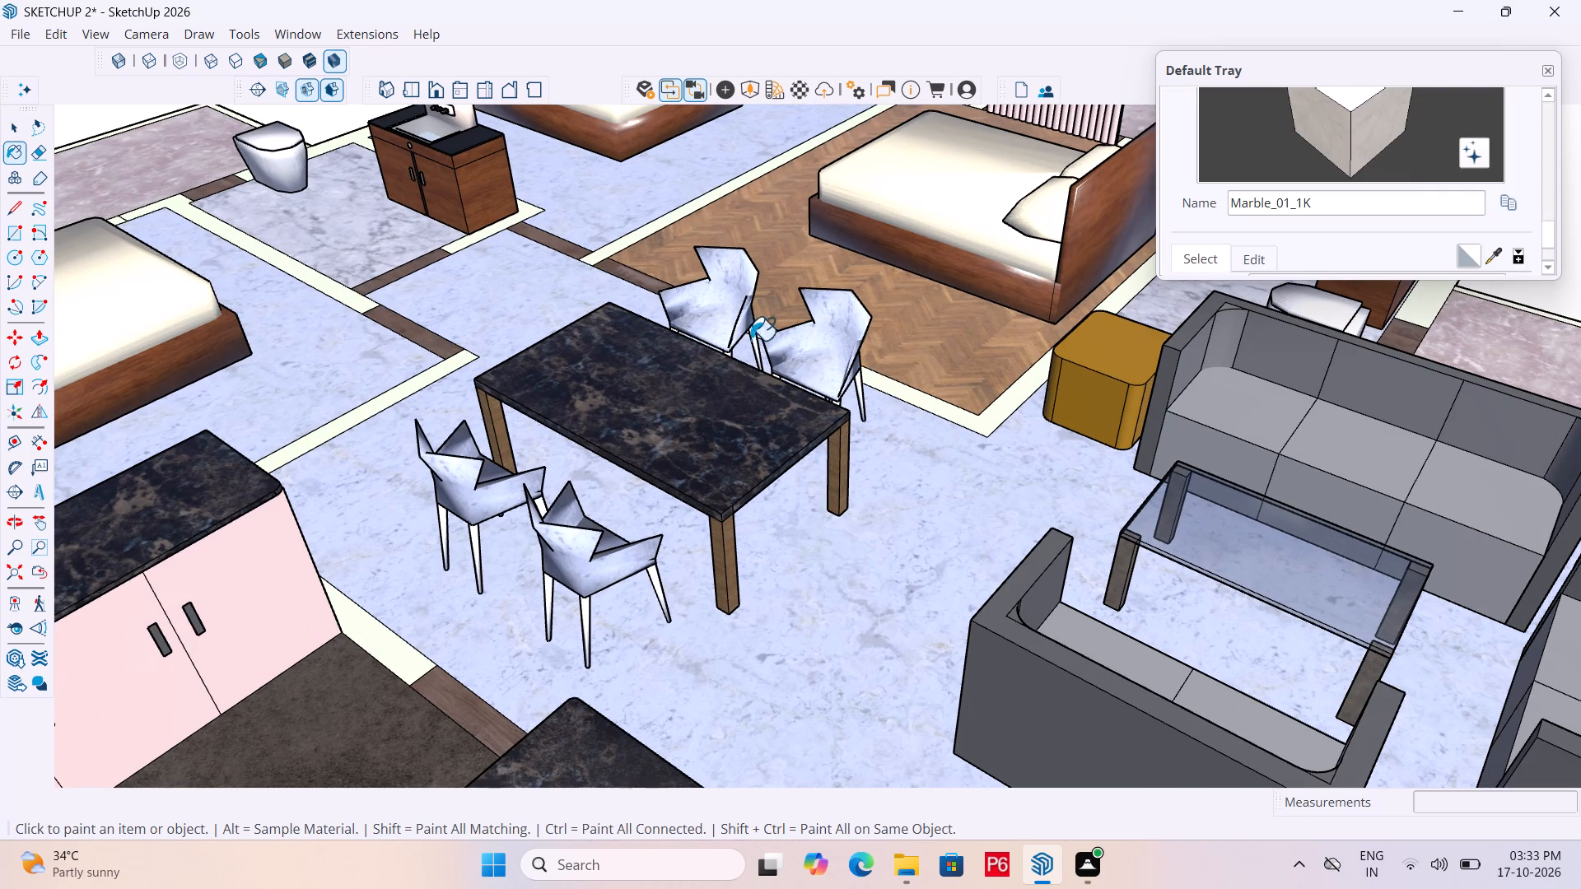
pyautogui.press('space')
pyautogui.doubleClick(828, 354)
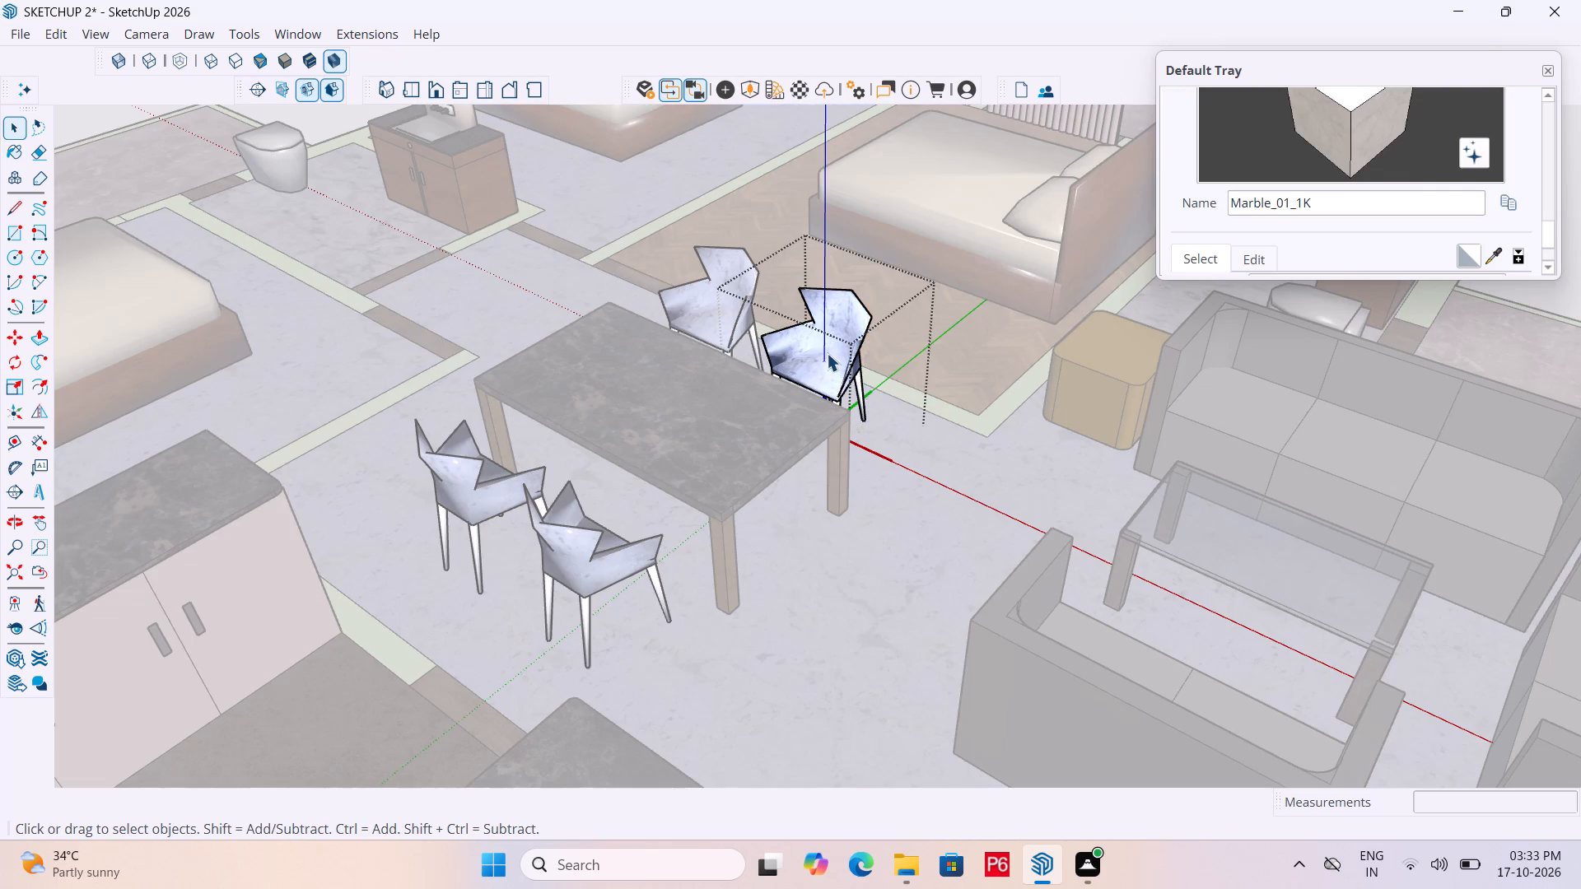
pyautogui.scroll(-1, 1344, 199)
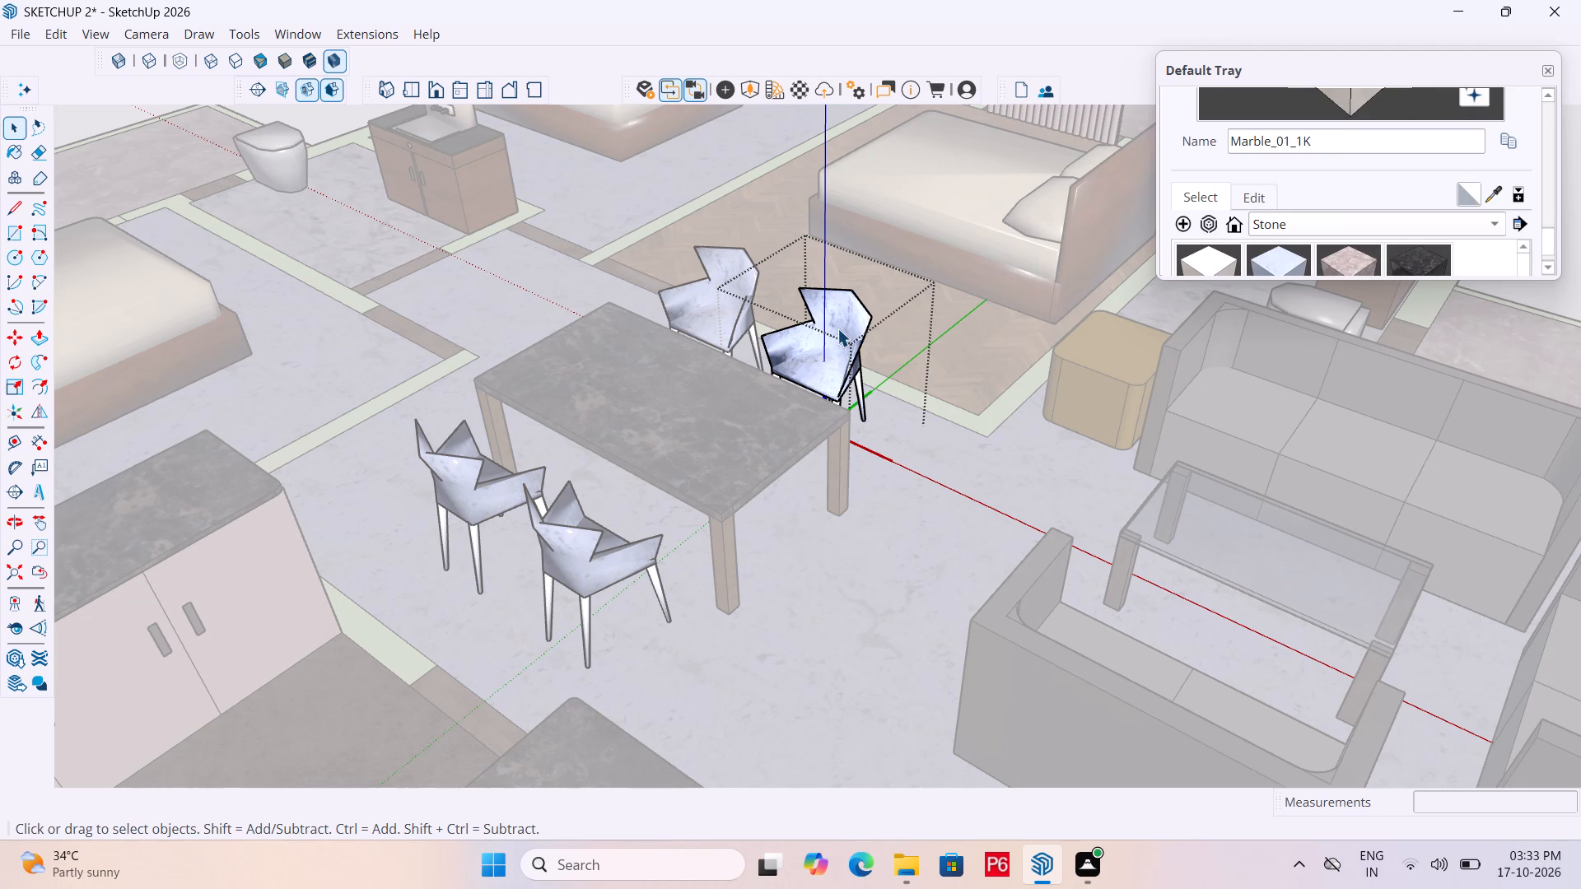
pyautogui.press('b')
pyautogui.click(836, 328)
pyautogui.scroll(-3, 772, 329)
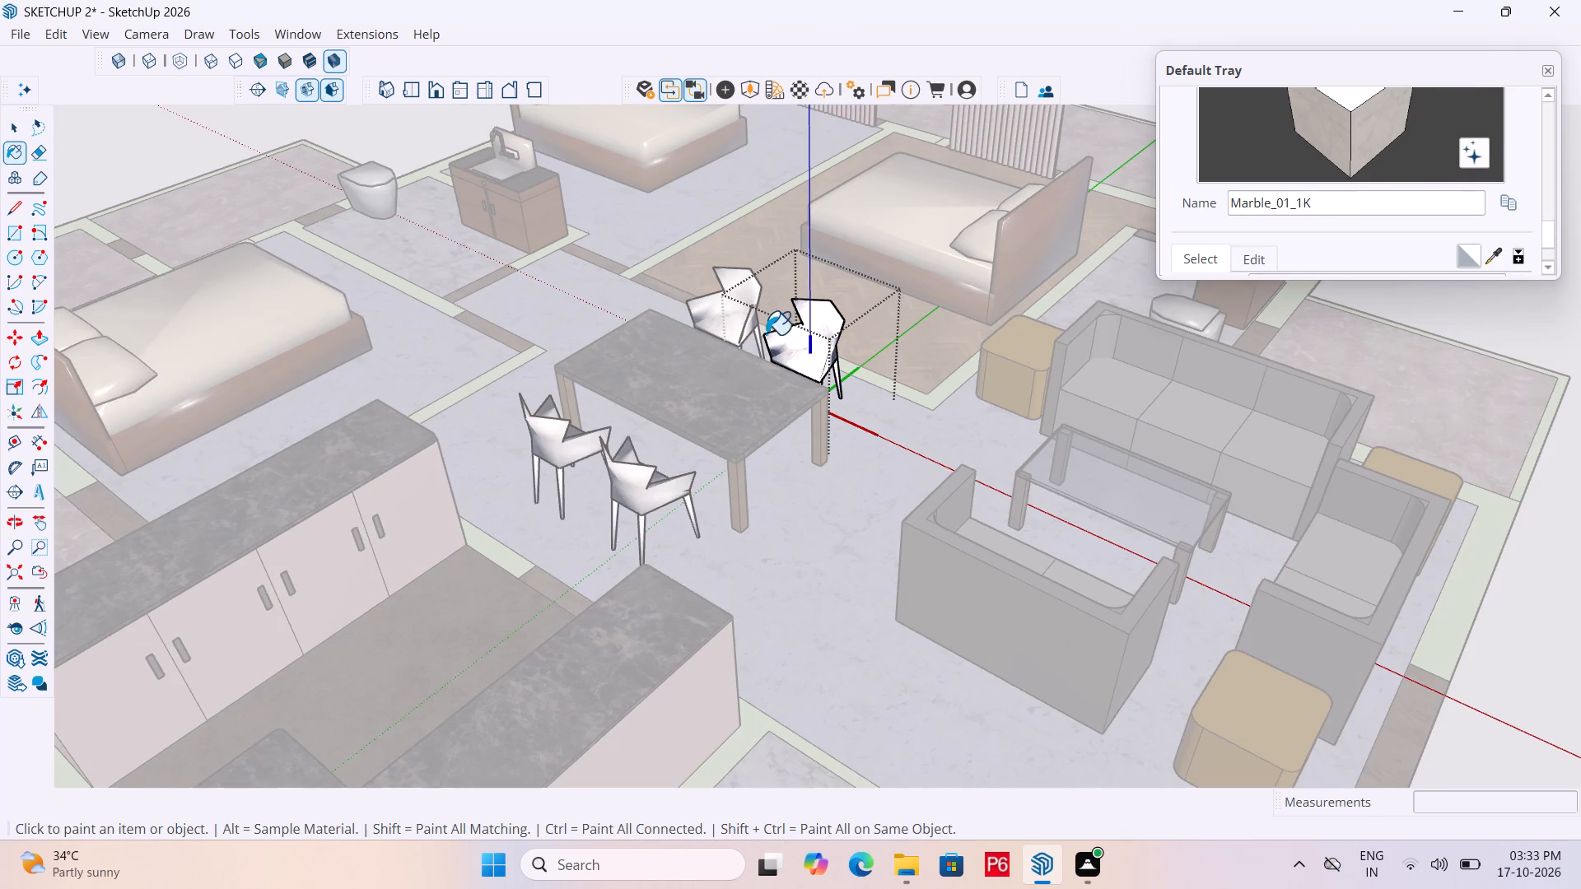
pyautogui.press('space')
pyautogui.click(408, 145)
# Save the model with the repainted dining chairs.
pyautogui.hotkey('ctrl', 's')
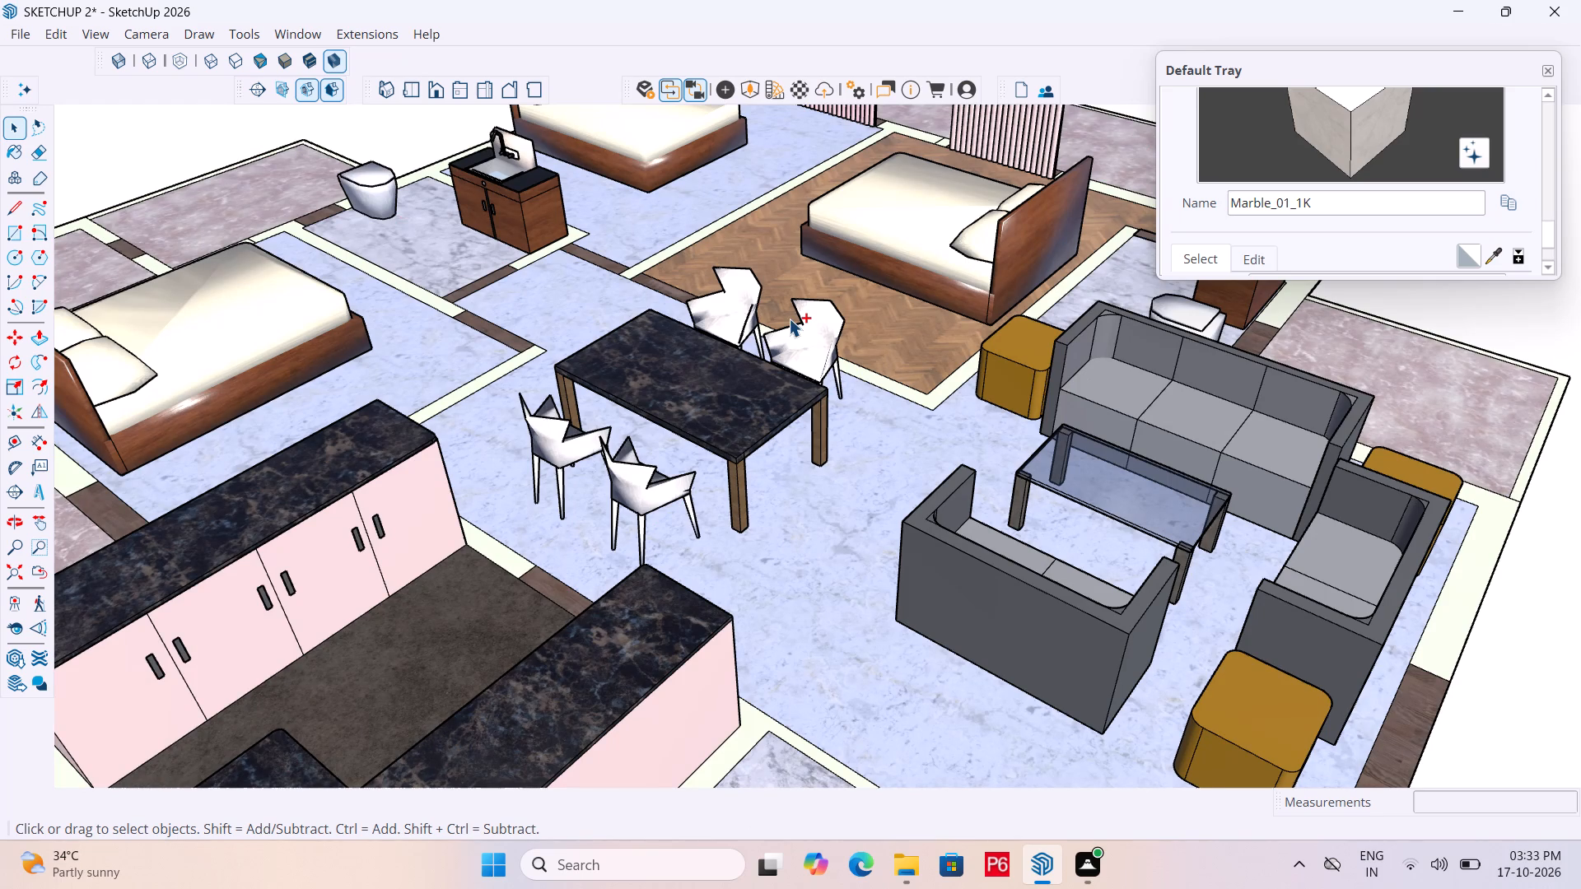
pyautogui.hotkey('ctrl', 's')
pyautogui.hotkey('ctrl', 's')
# Examine the whole furnished floor plan from several sides, checking the dining chairs, kitchen, living area, bedrooms and bathrooms.
pyautogui.scroll(-7, 742, 345)
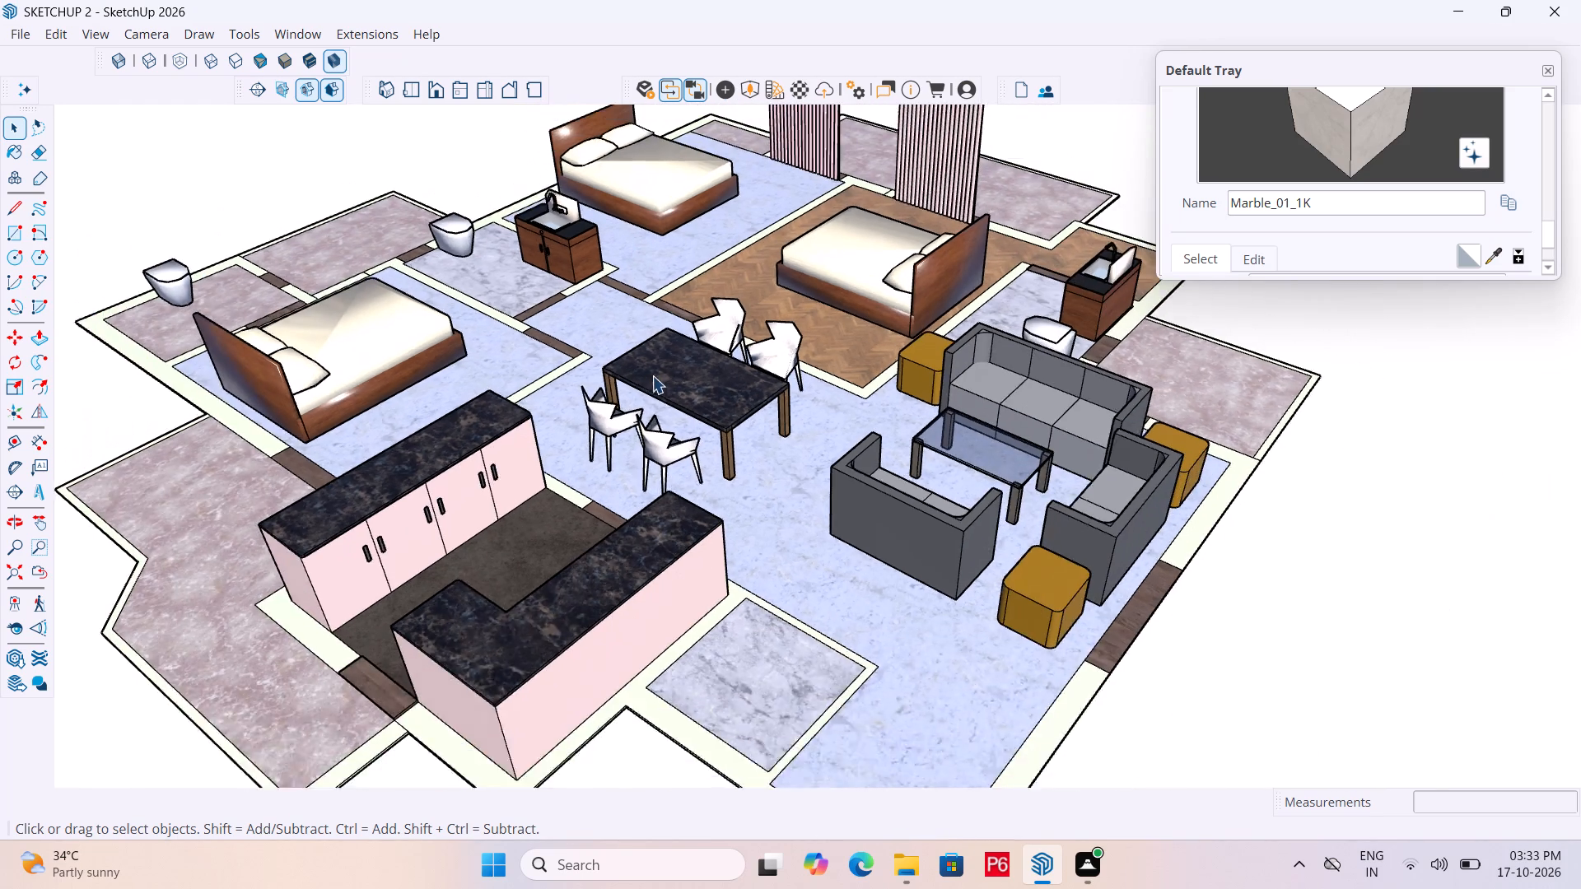
pyautogui.scroll(-2, 652, 375)
pyautogui.moveTo(913, 426); pyautogui.dragTo(419, 379, button='middle')
pyautogui.moveTo(1235, 441); pyautogui.dragTo(1031, 454, button='middle')
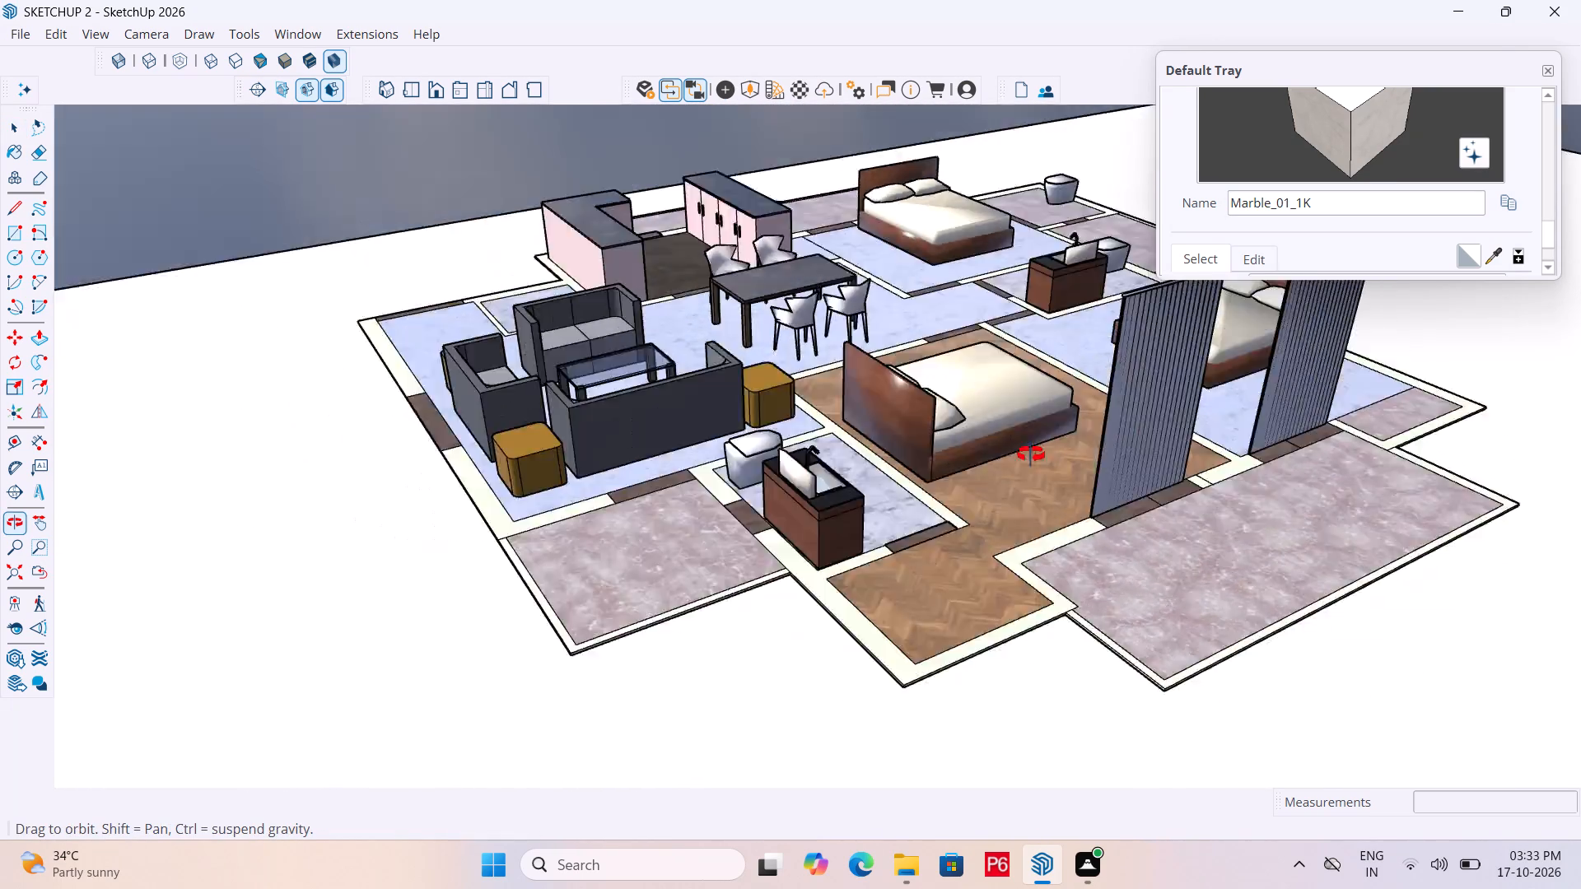
pyautogui.moveTo(1031, 454); pyautogui.dragTo(1580, 435, button='middle')
pyautogui.moveTo(835, 400); pyautogui.dragTo(958, 533, button='middle')
pyautogui.scroll(-3, 645, 501)
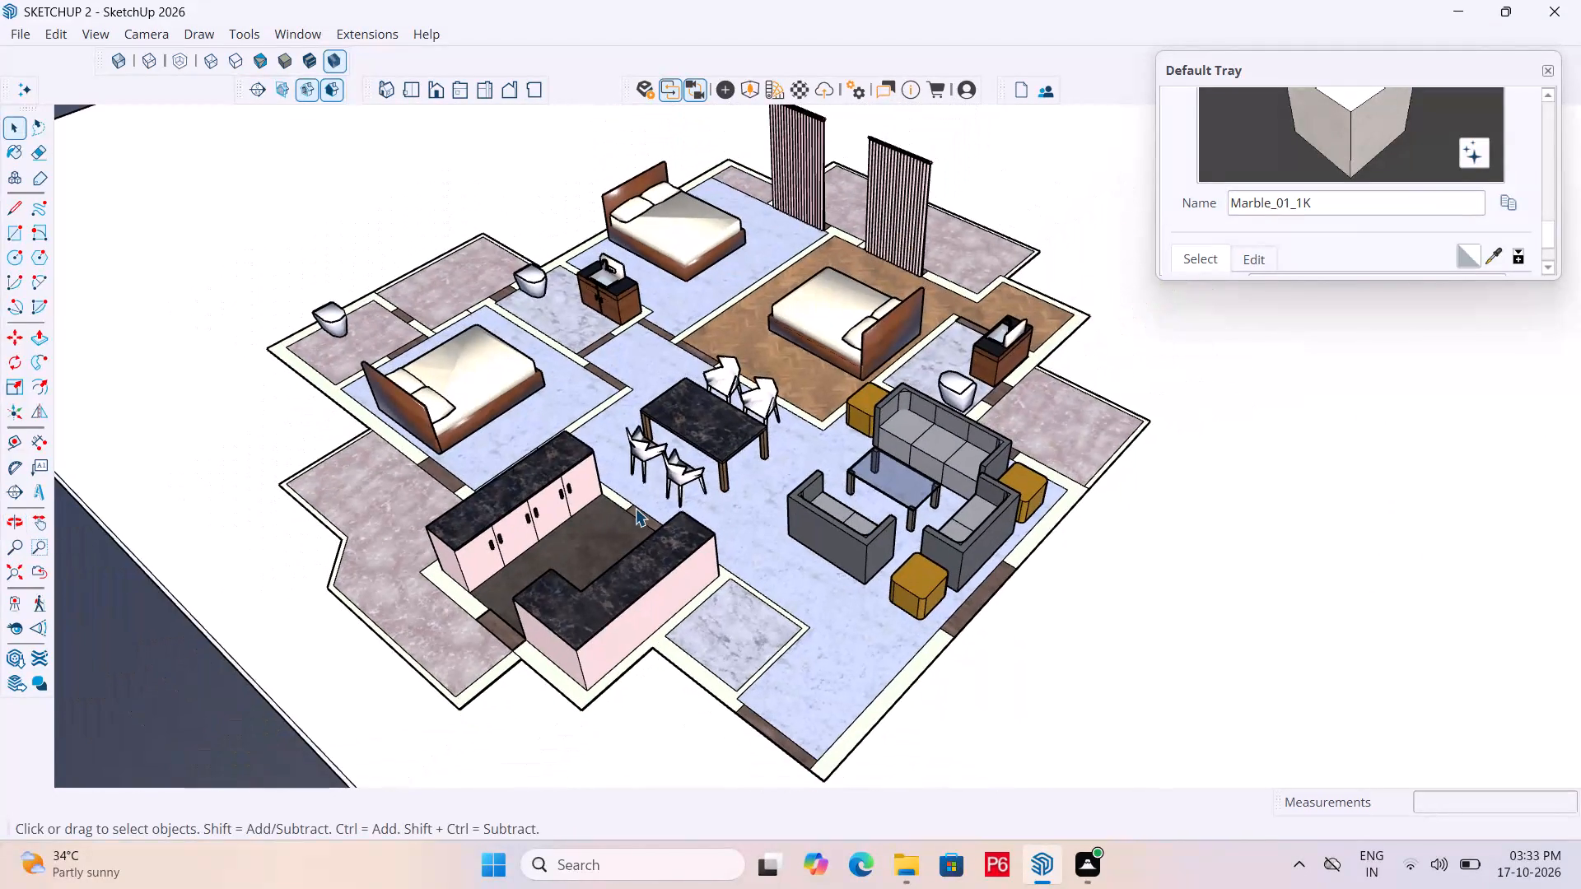
pyautogui.moveTo(650, 491); pyautogui.dragTo(661, 496, button='middle')
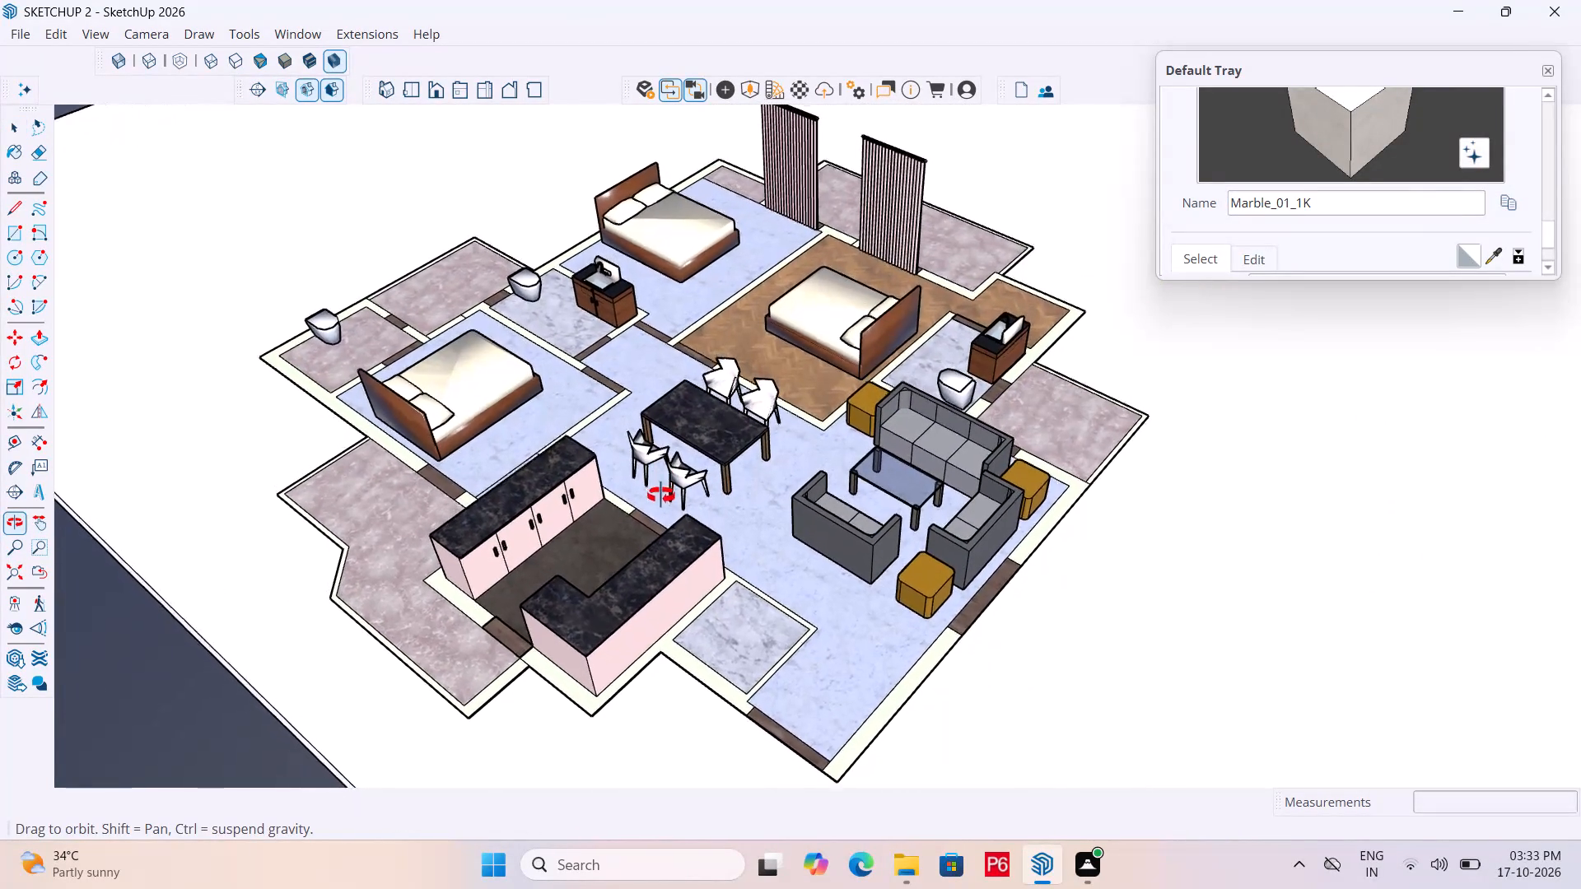
pyautogui.moveTo(661, 496); pyautogui.dragTo(661, 497, button='middle')
pyautogui.scroll(1, 858, 383)
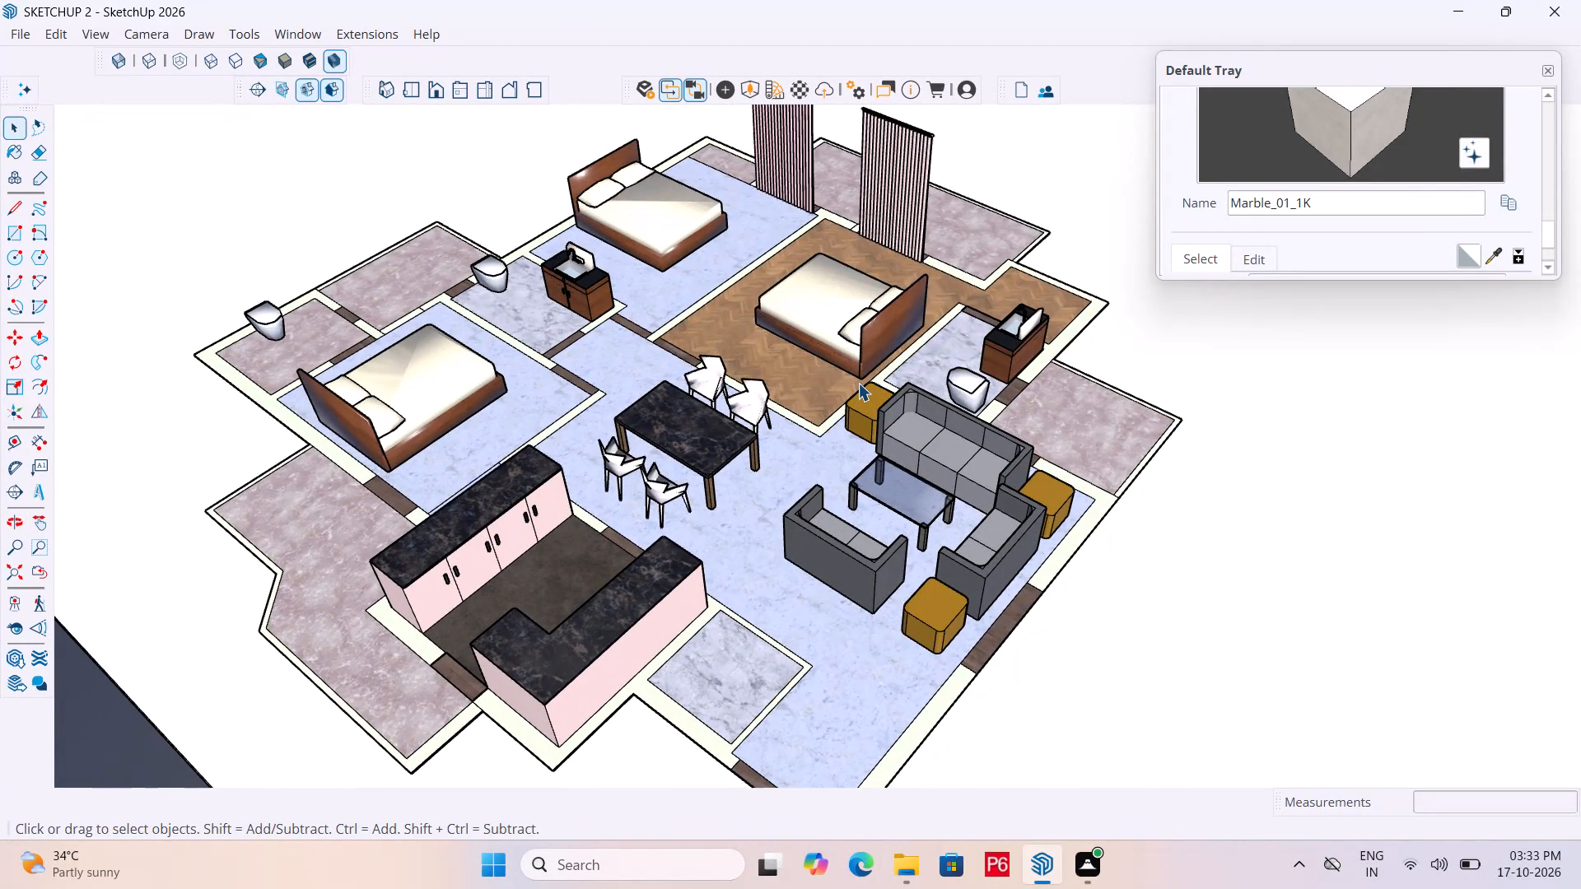
pyautogui.scroll(-2, 780, 366)
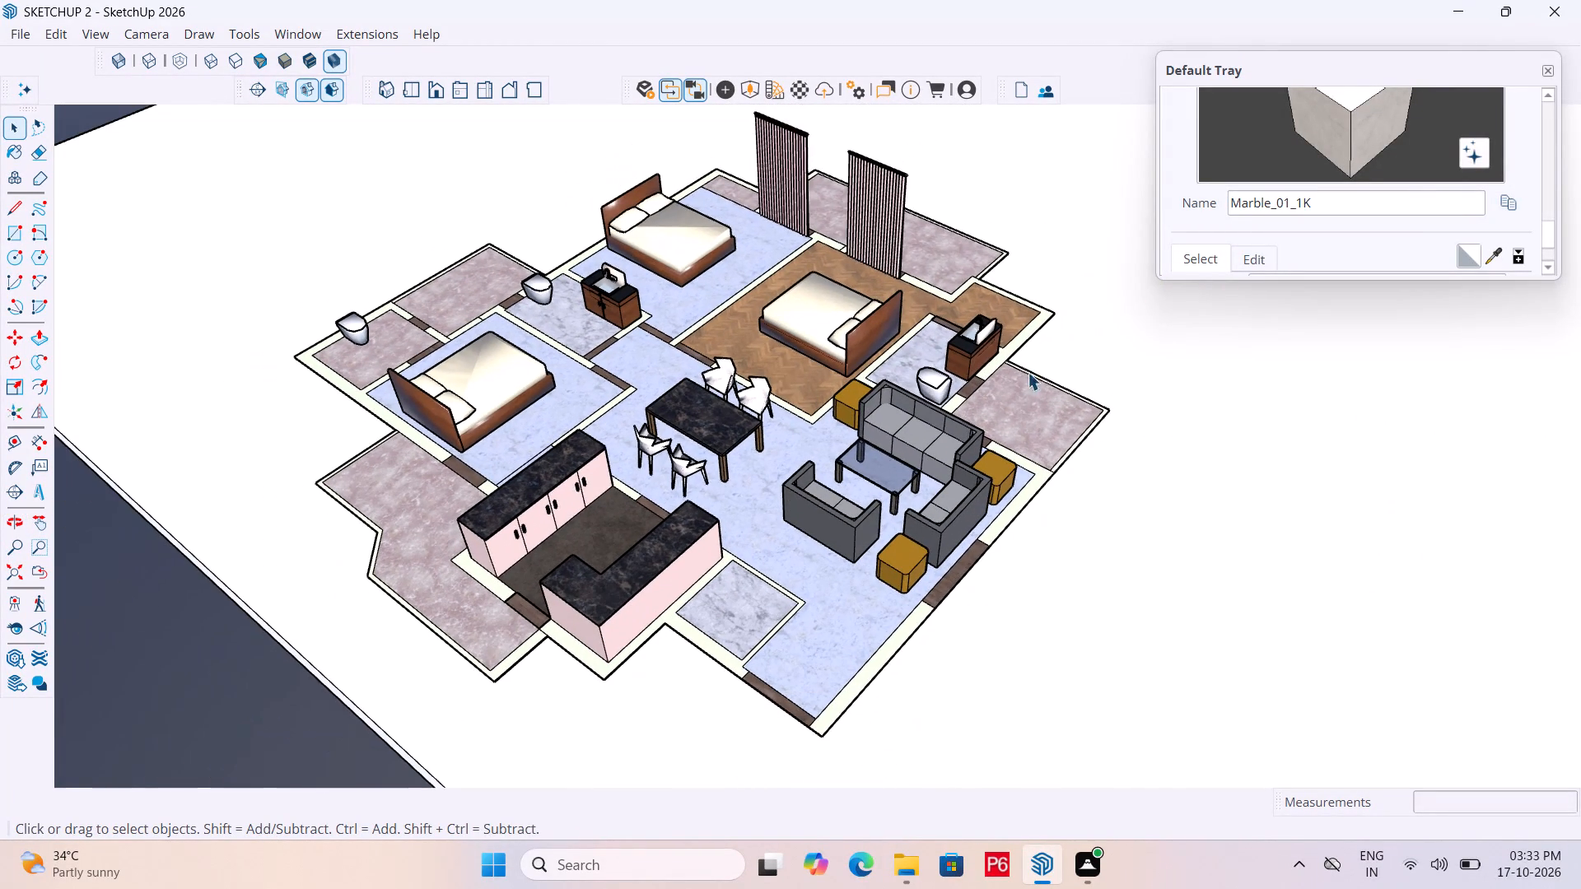
pyautogui.scroll(3, 1047, 368)
pyautogui.scroll(-4, 1070, 393)
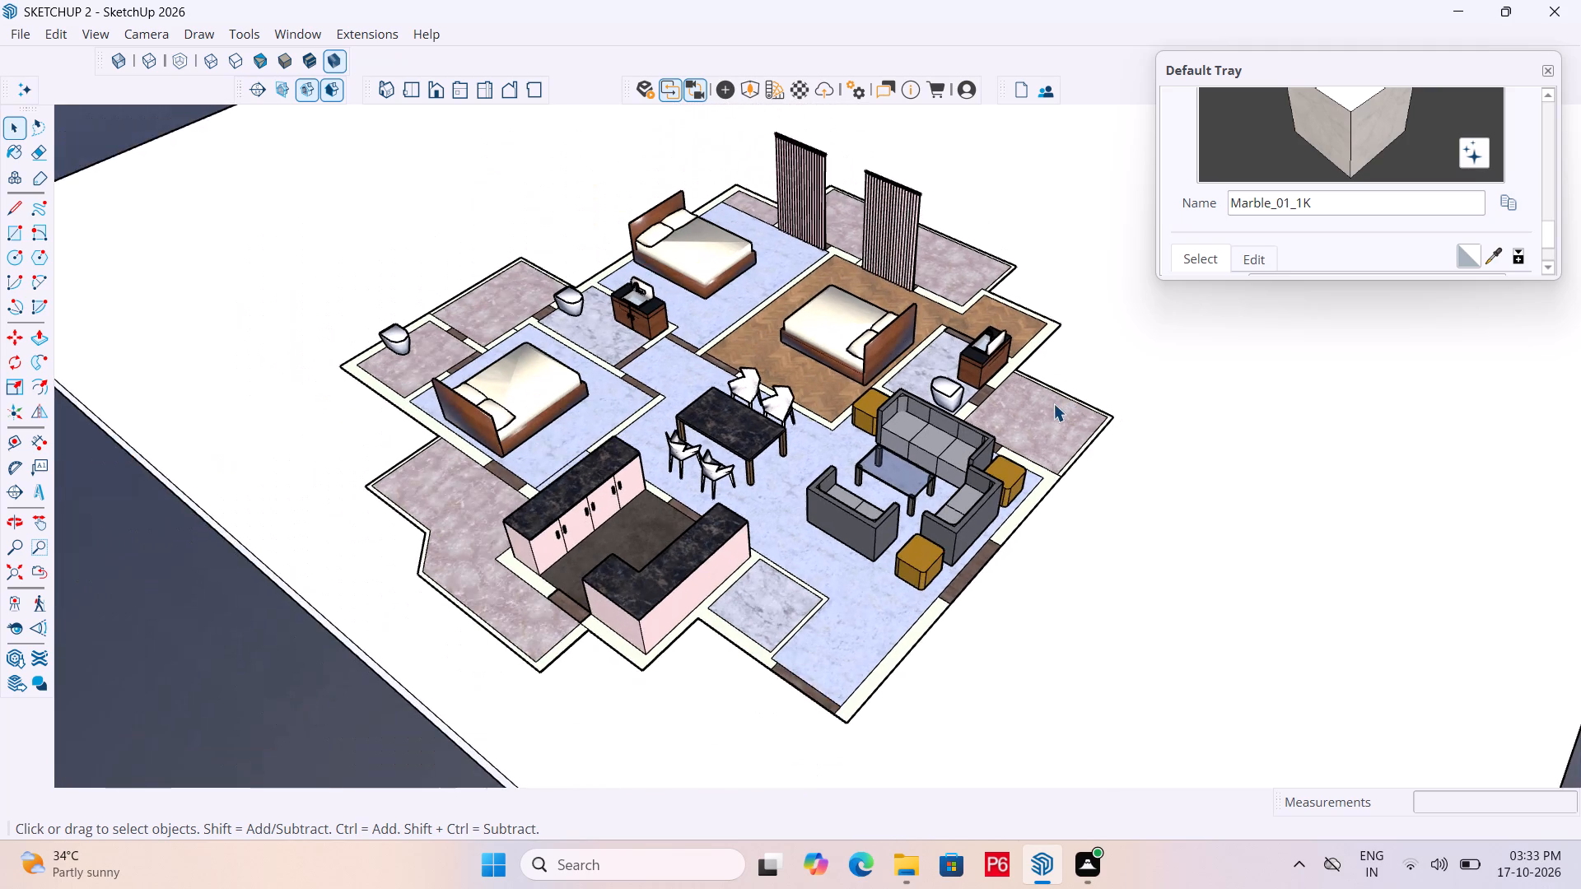
pyautogui.scroll(2, 1053, 403)
pyautogui.scroll(-1, 730, 403)
pyautogui.moveTo(589, 421); pyautogui.dragTo(448, 440, button='middle')
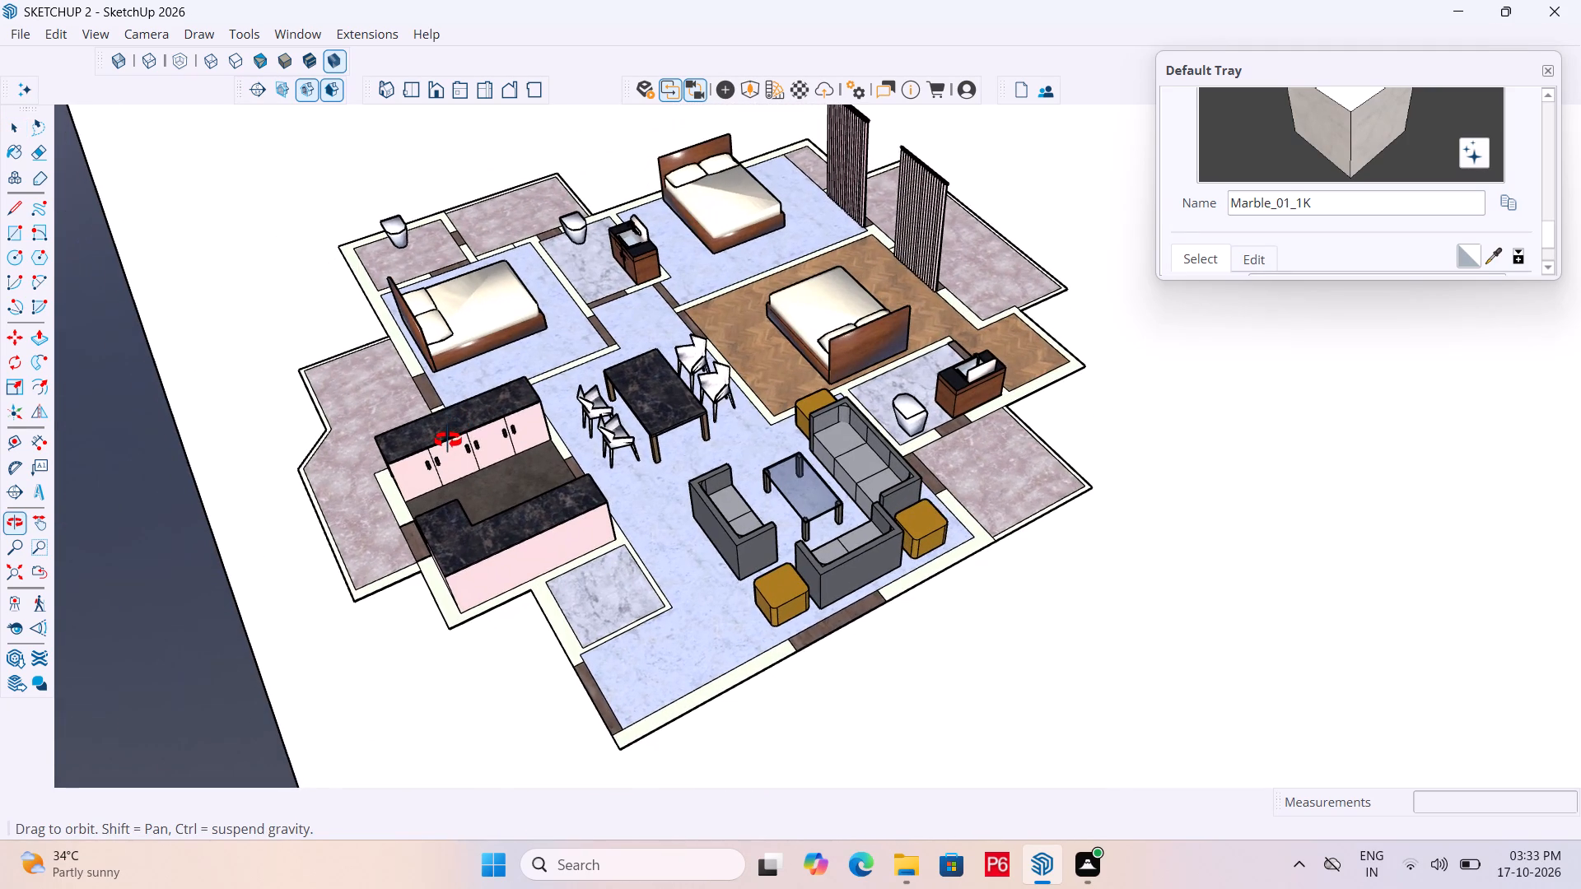
pyautogui.moveTo(448, 440); pyautogui.dragTo(448, 441, button='middle')
pyautogui.scroll(3, 383, 187)
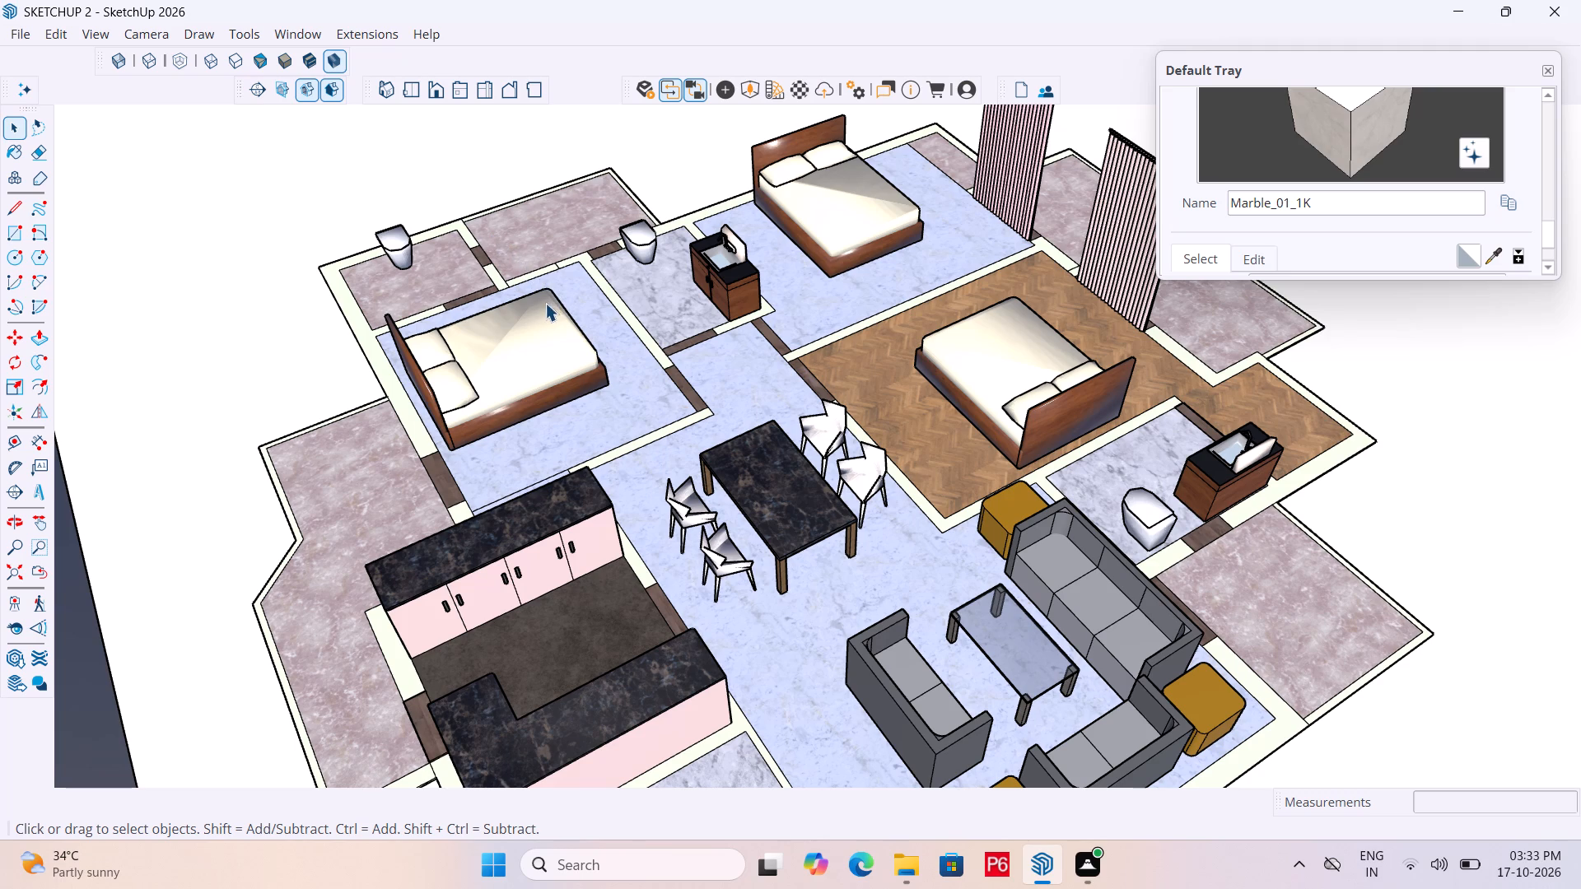
pyautogui.scroll(-6, 573, 334)
pyautogui.scroll(-1, 1088, 345)
pyautogui.moveTo(1077, 345); pyautogui.dragTo(625, 311, button='middle')
pyautogui.scroll(-2, 536, 305)
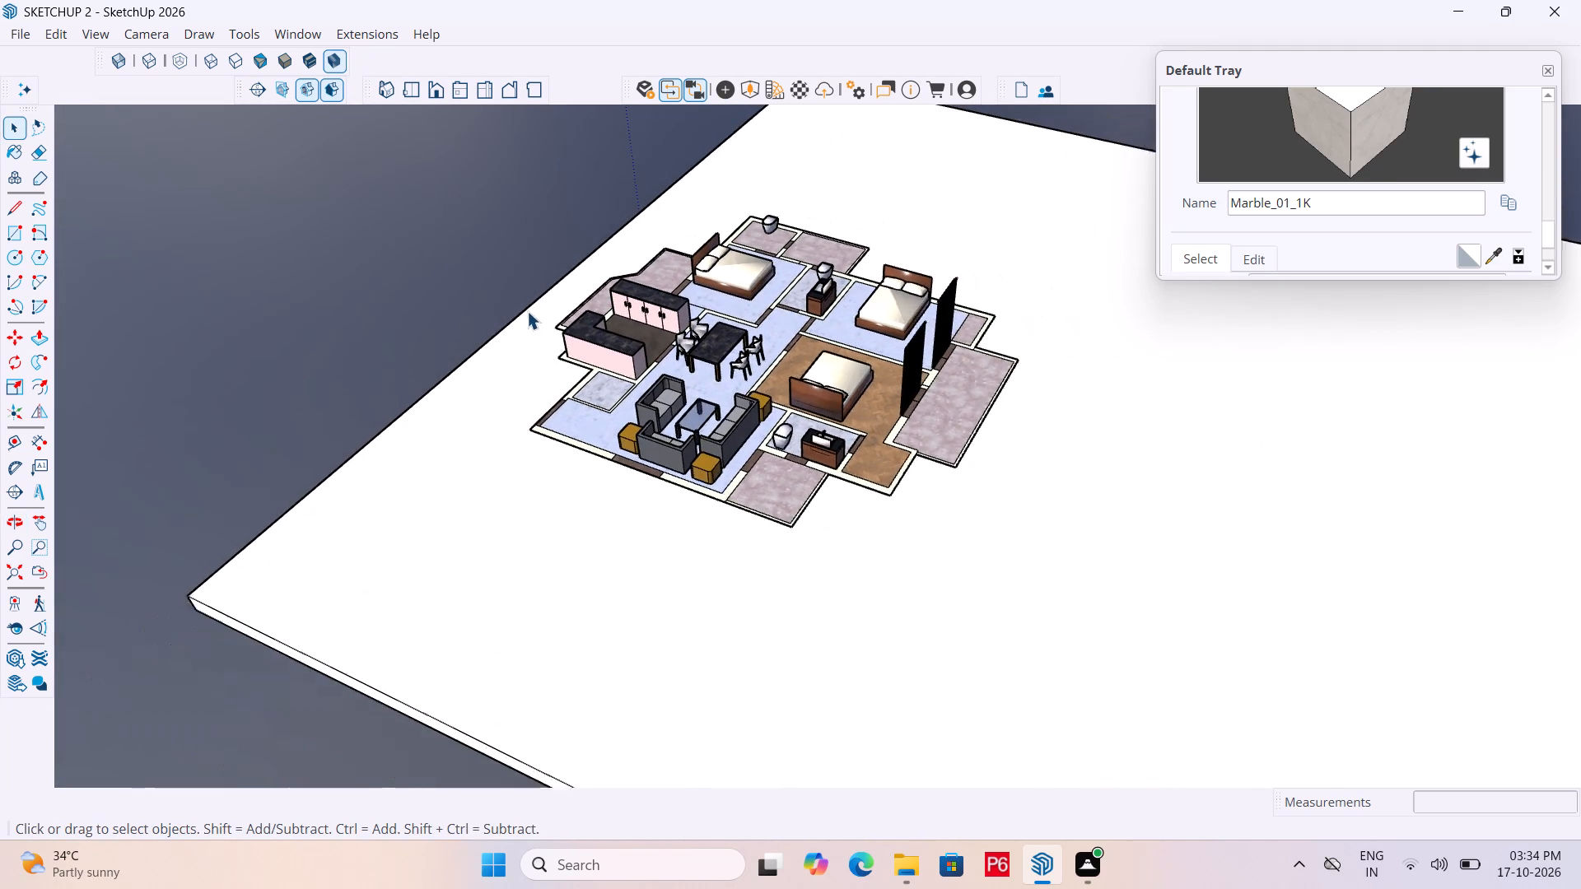
pyautogui.scroll(-1, 527, 311)
pyautogui.scroll(4, 976, 380)
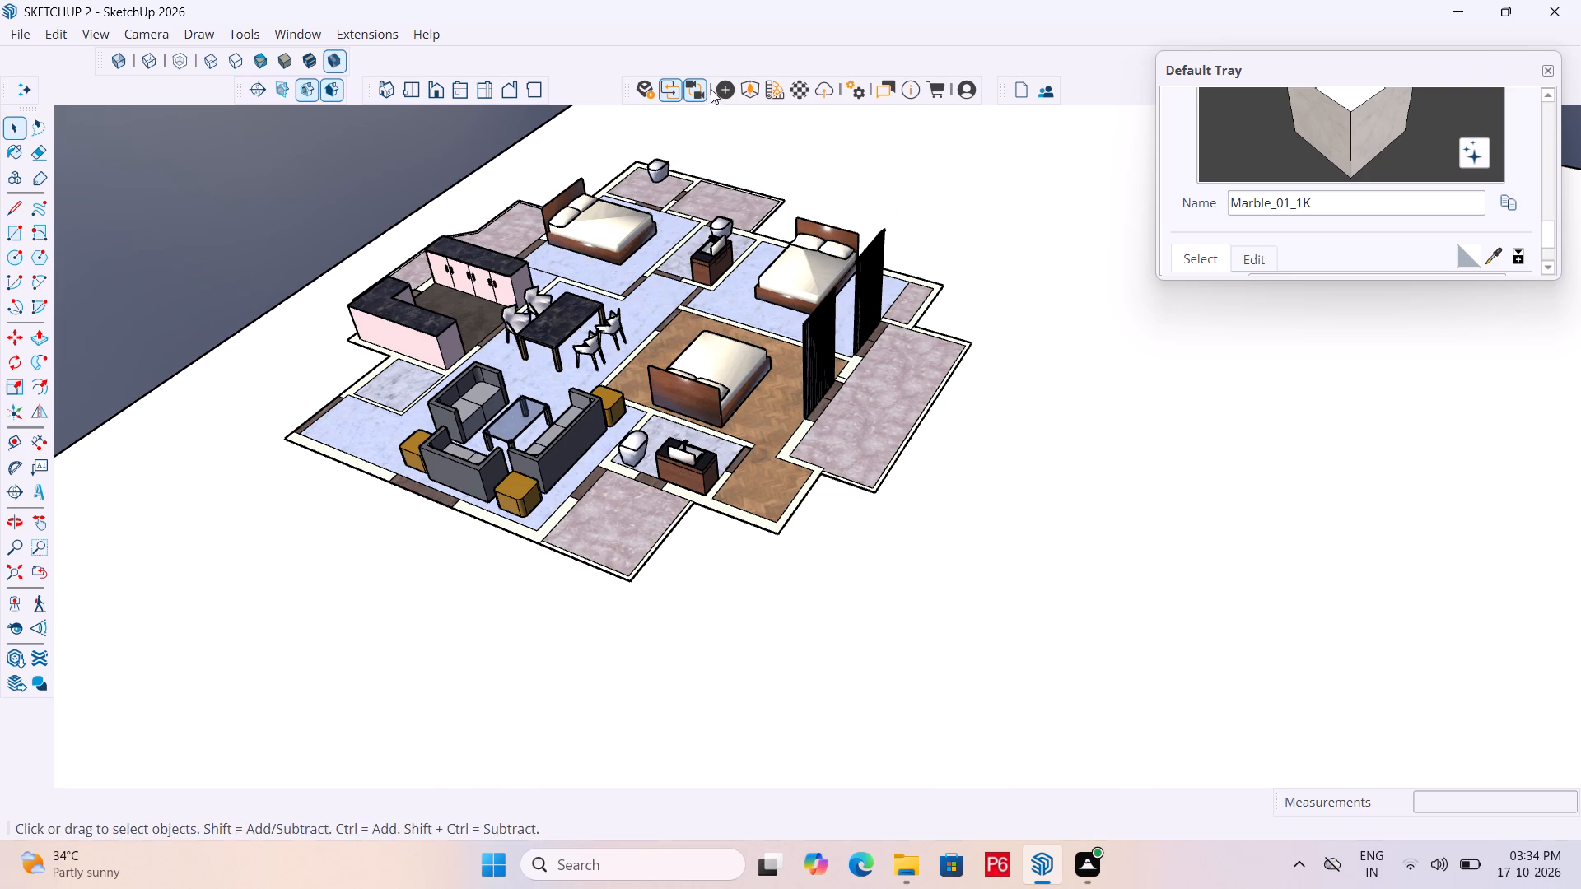
# Browse the downloaded Enscape assets, covering architecture, accessories and the furniture categories through Storage & shelving.
pyautogui.click(746, 93)
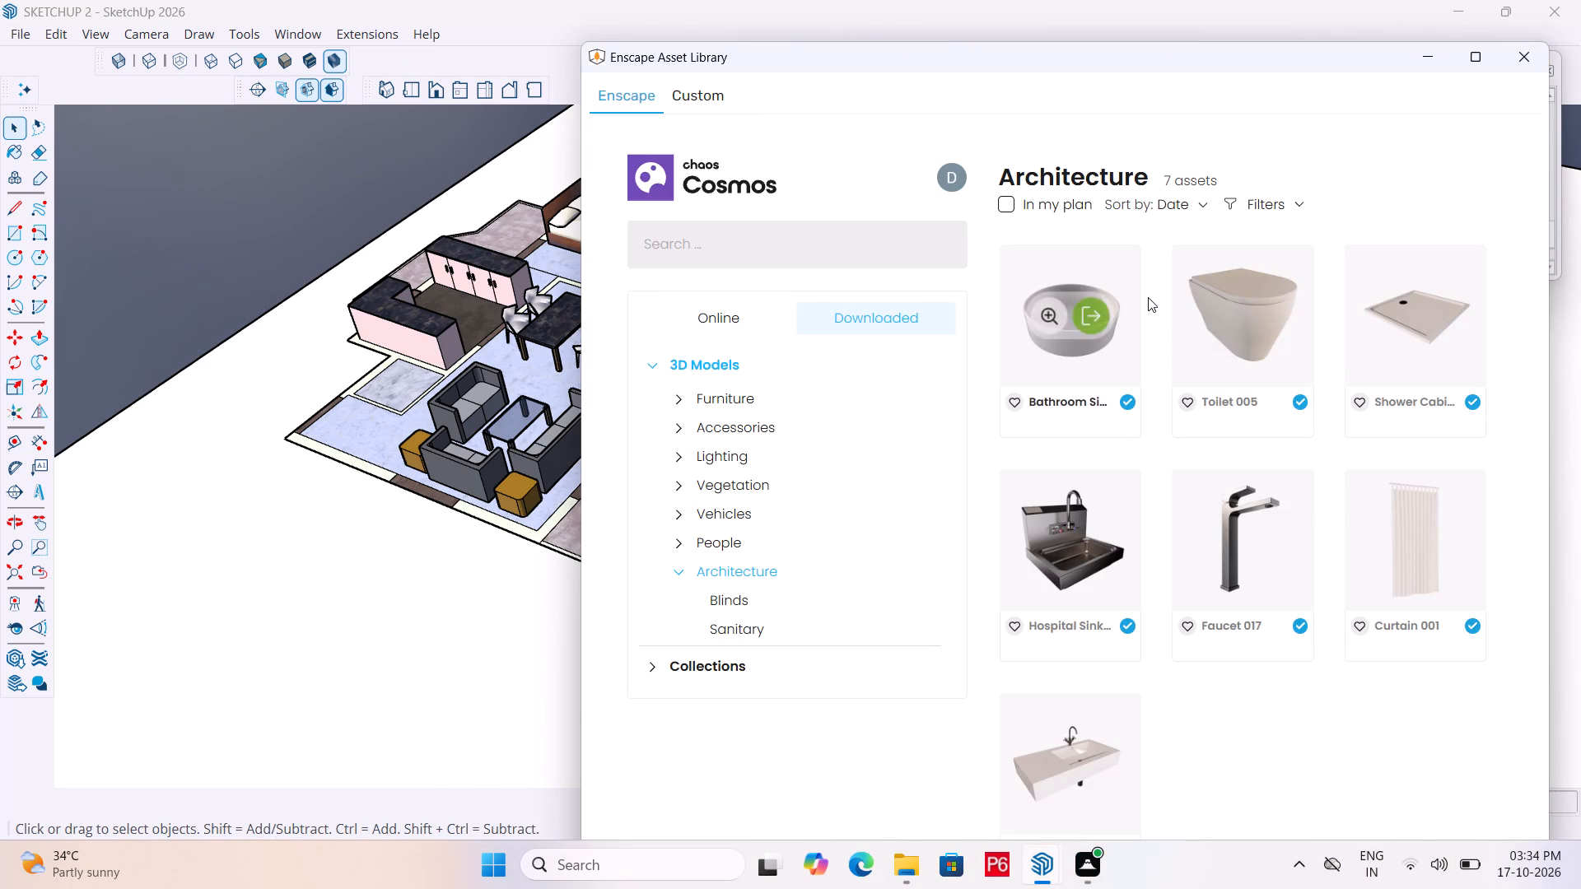
pyautogui.scroll(-5, 1140, 363)
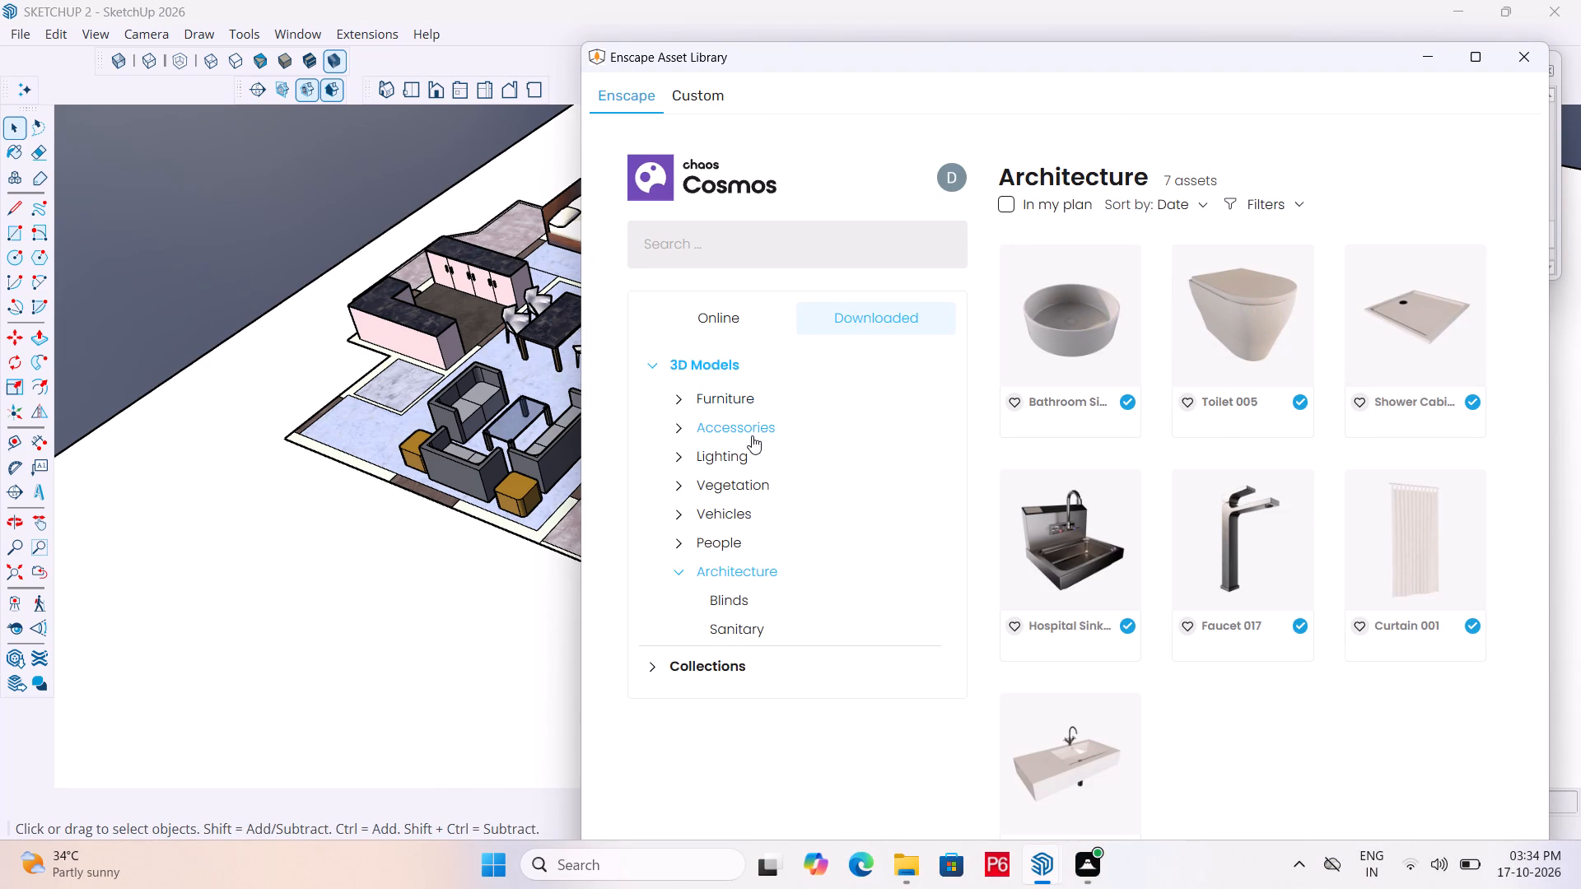
pyautogui.click(763, 425)
pyautogui.scroll(3, 739, 402)
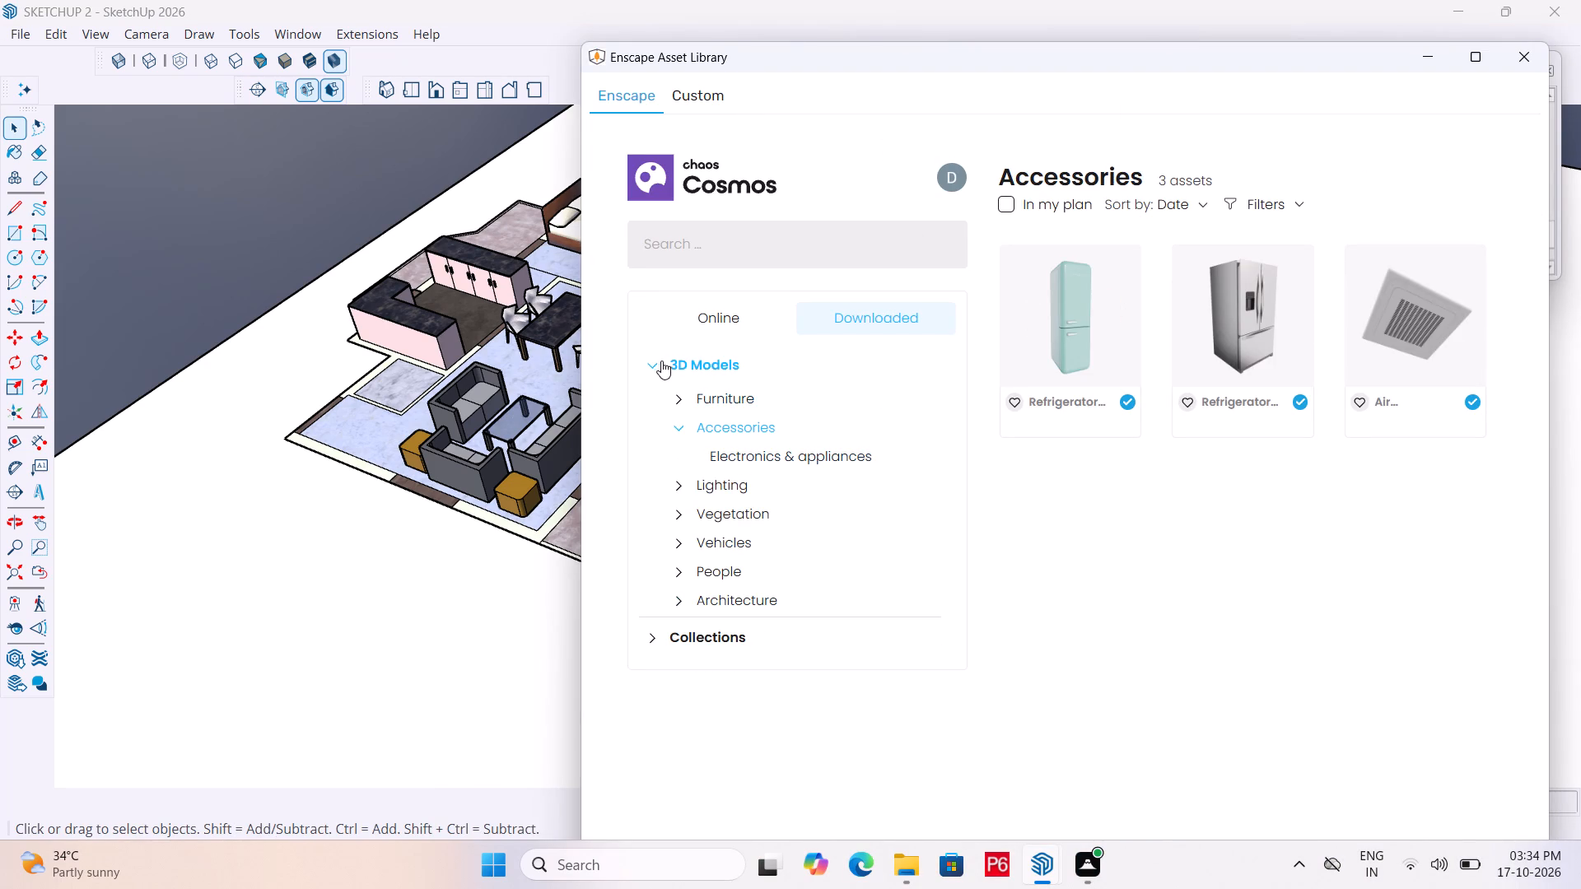
pyautogui.click(659, 360)
pyautogui.click(689, 369)
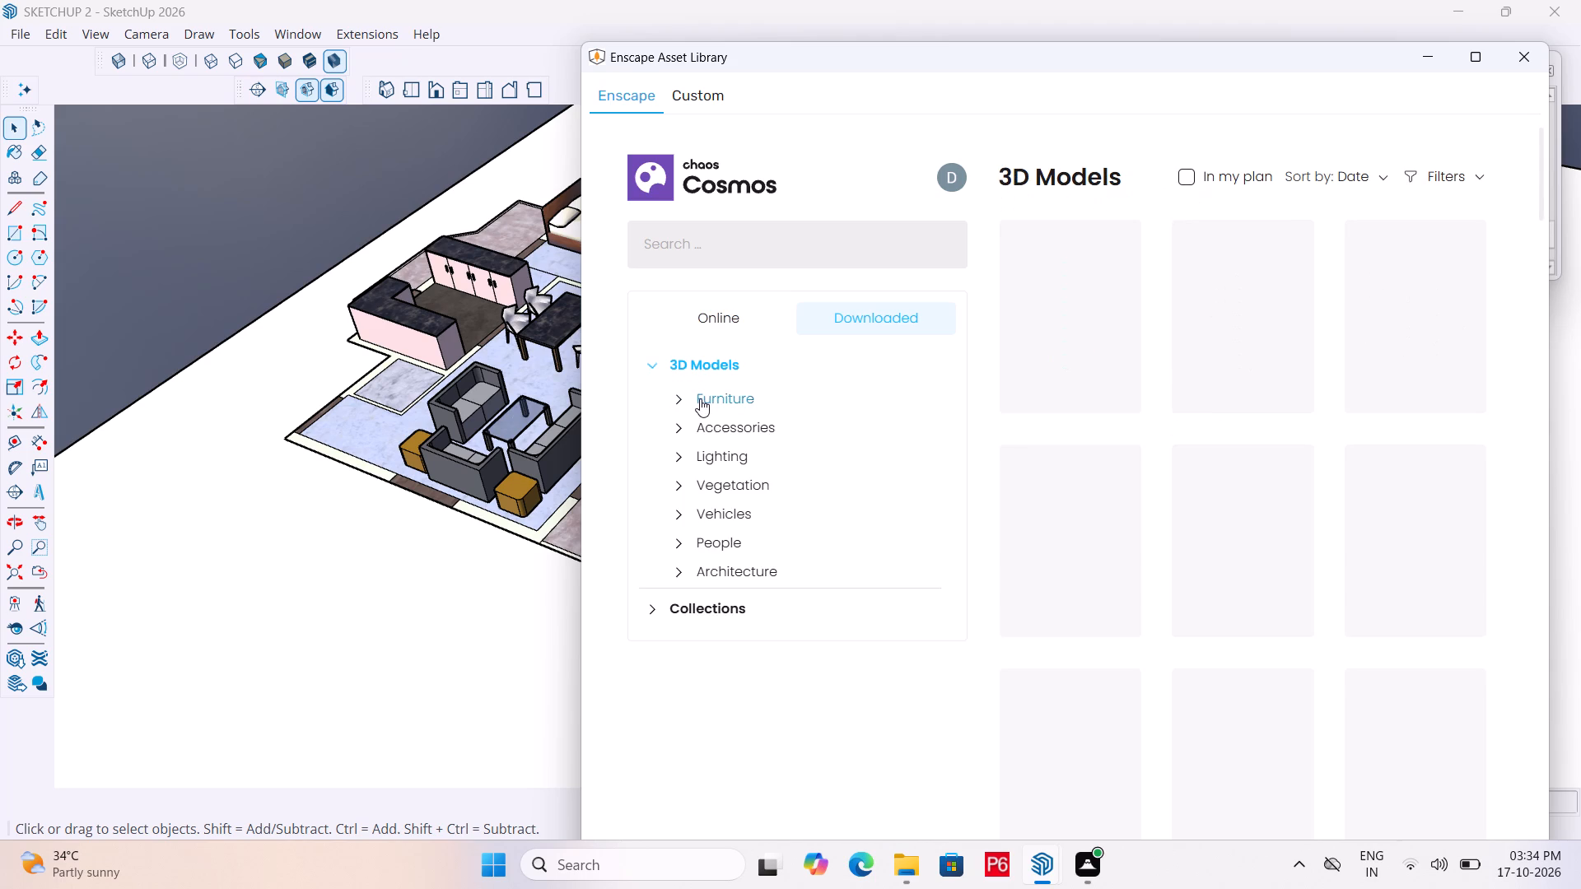
pyautogui.click(700, 398)
pyautogui.click(755, 456)
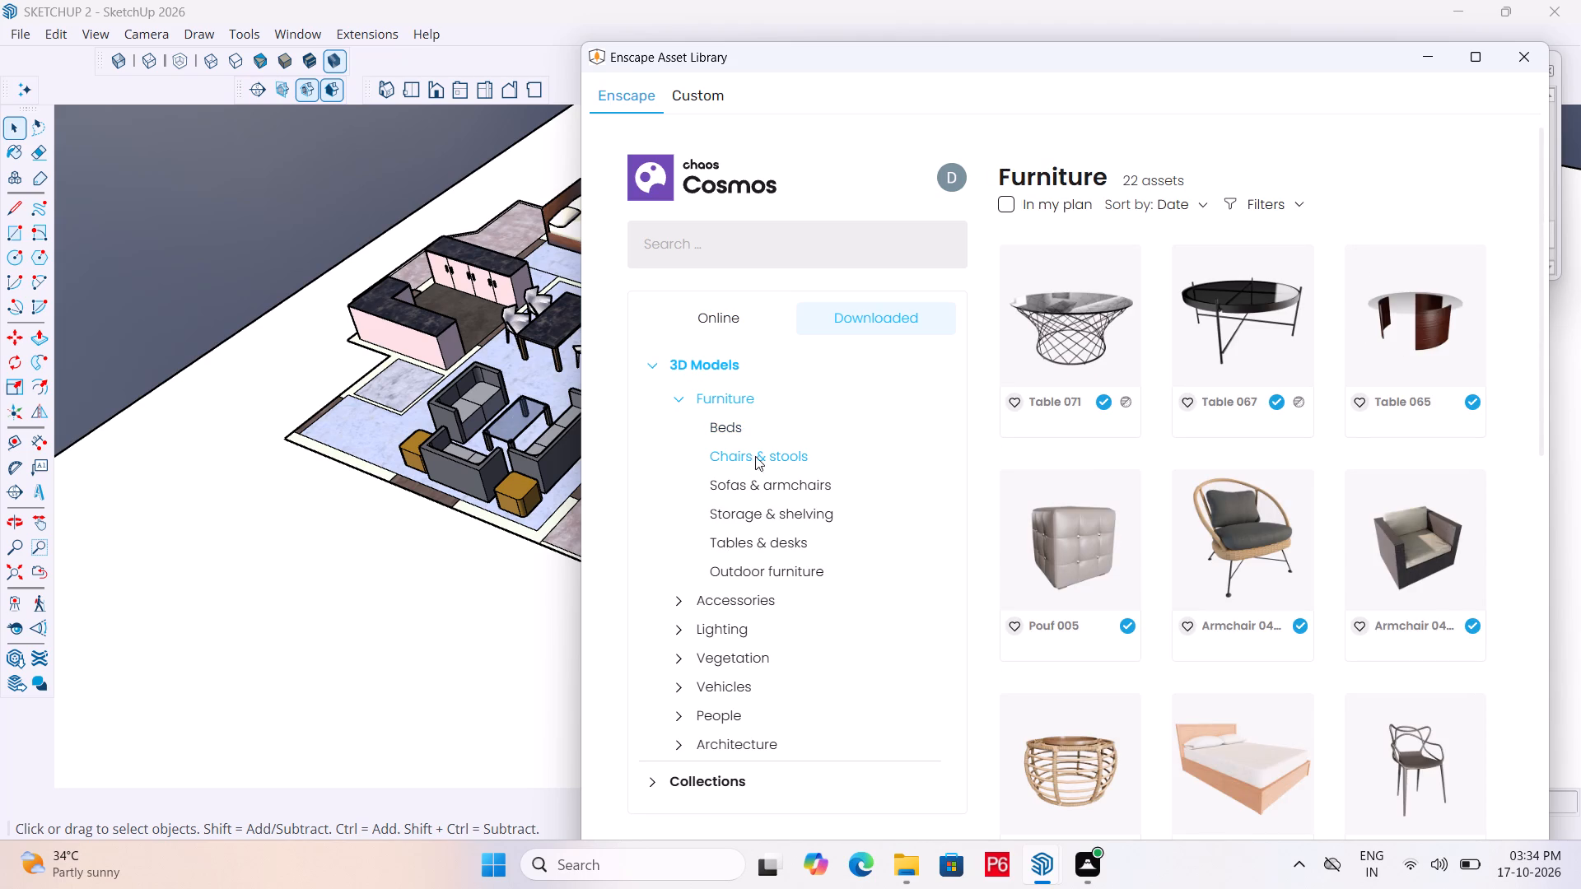
pyautogui.click(792, 486)
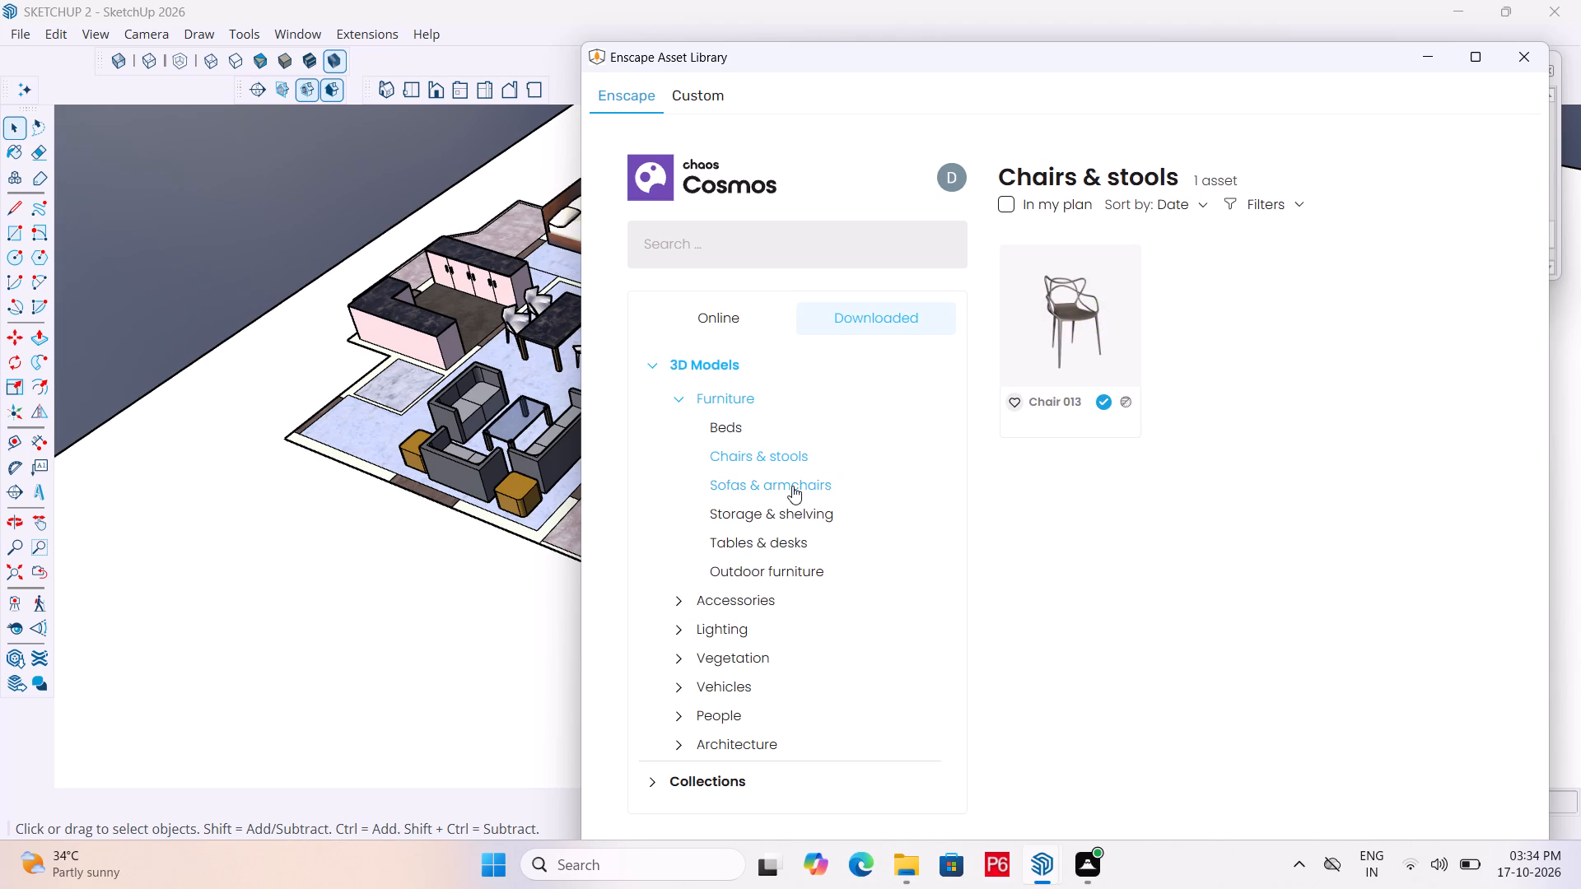
pyautogui.click(785, 505)
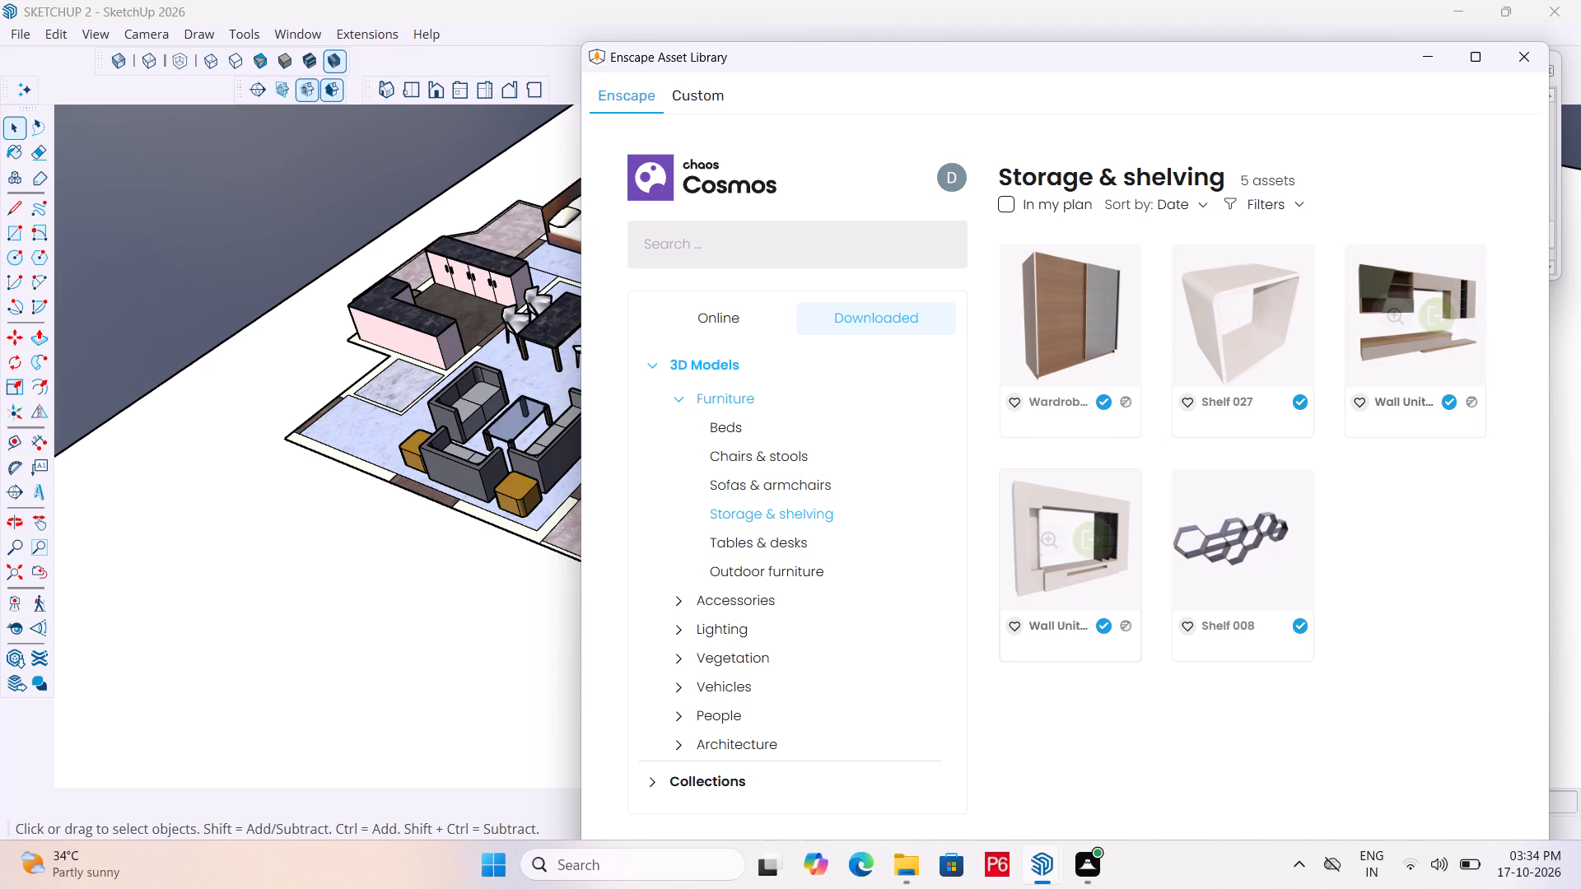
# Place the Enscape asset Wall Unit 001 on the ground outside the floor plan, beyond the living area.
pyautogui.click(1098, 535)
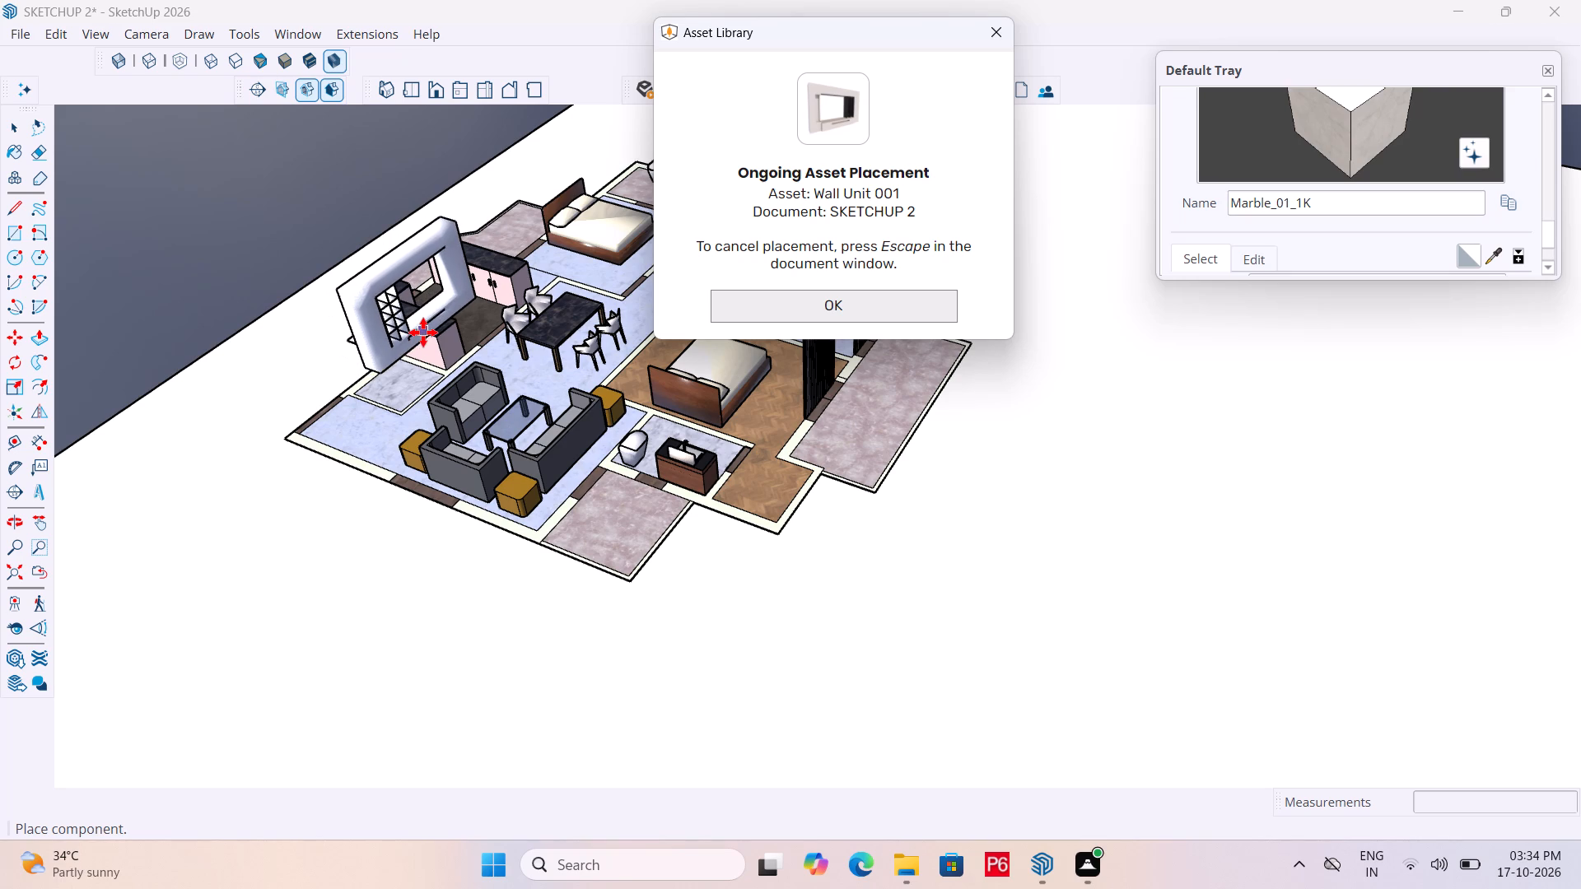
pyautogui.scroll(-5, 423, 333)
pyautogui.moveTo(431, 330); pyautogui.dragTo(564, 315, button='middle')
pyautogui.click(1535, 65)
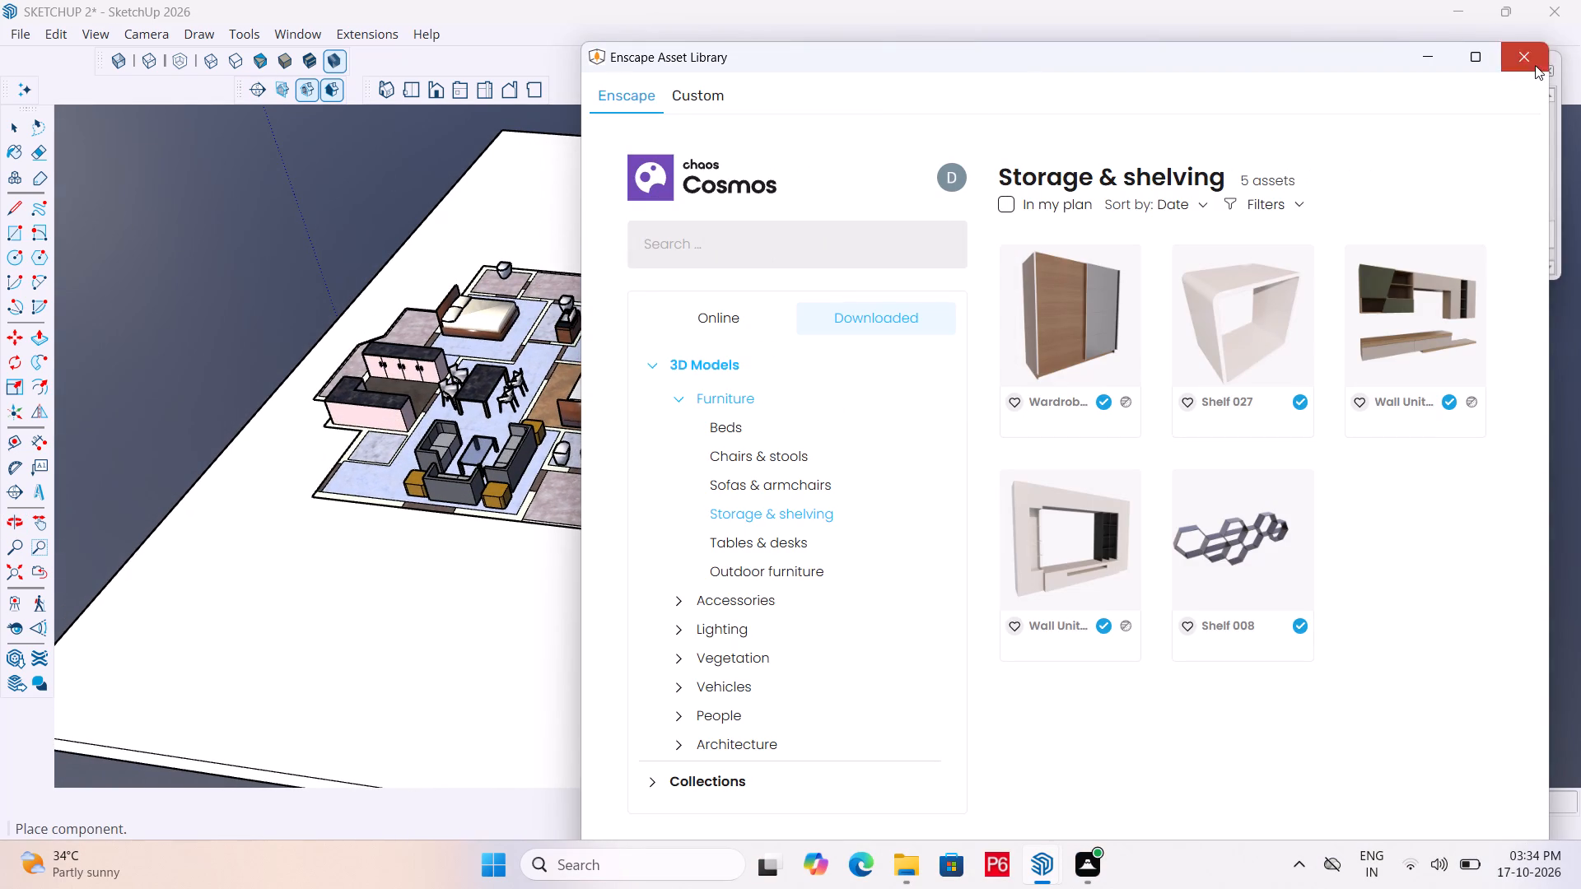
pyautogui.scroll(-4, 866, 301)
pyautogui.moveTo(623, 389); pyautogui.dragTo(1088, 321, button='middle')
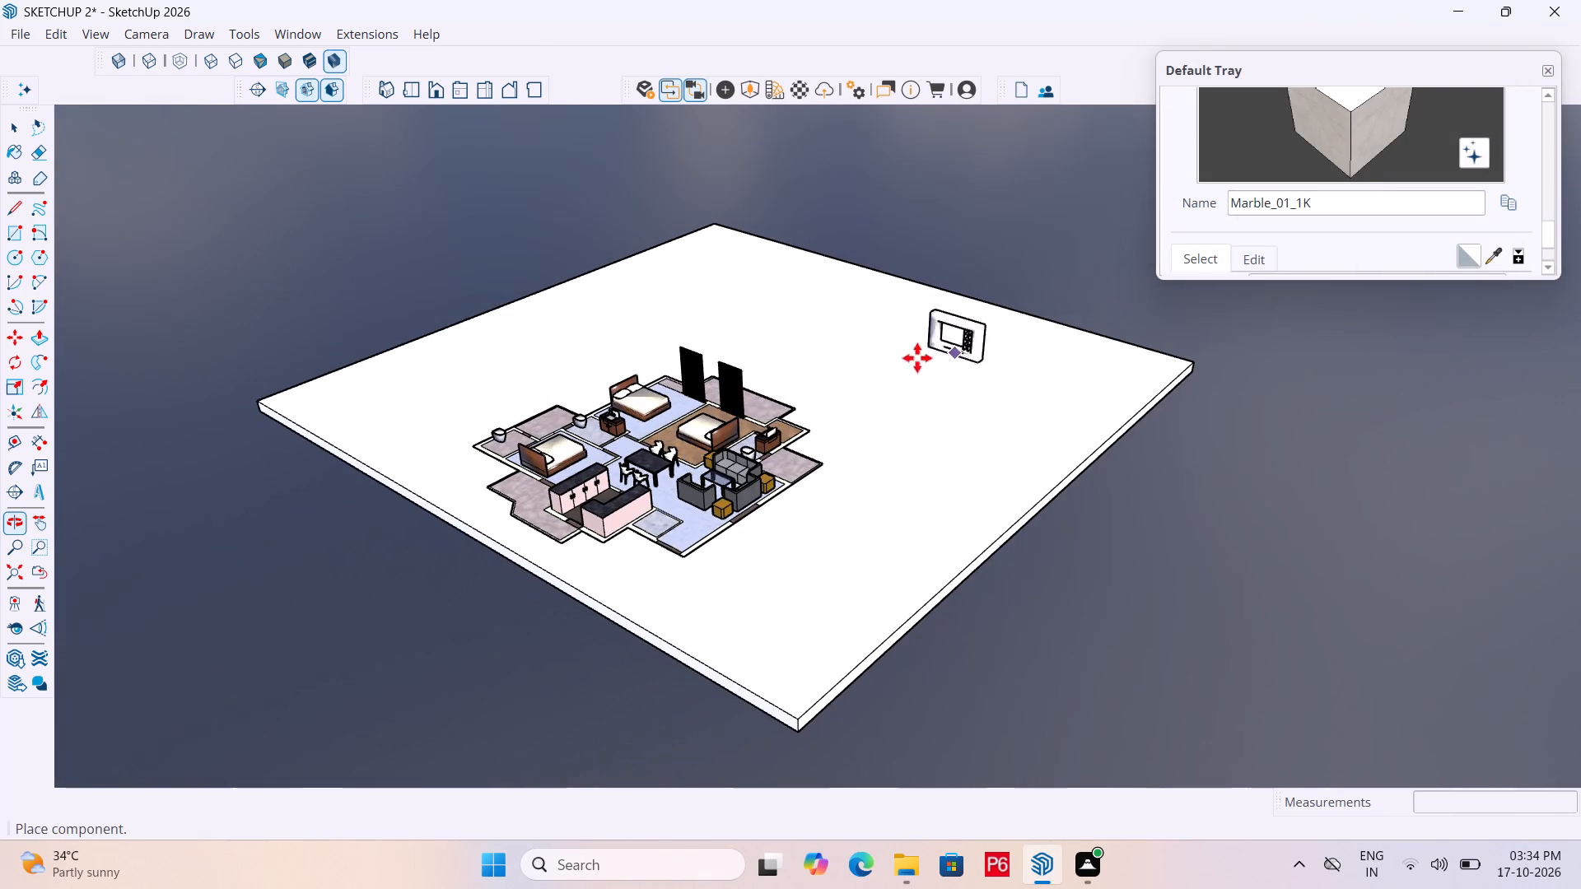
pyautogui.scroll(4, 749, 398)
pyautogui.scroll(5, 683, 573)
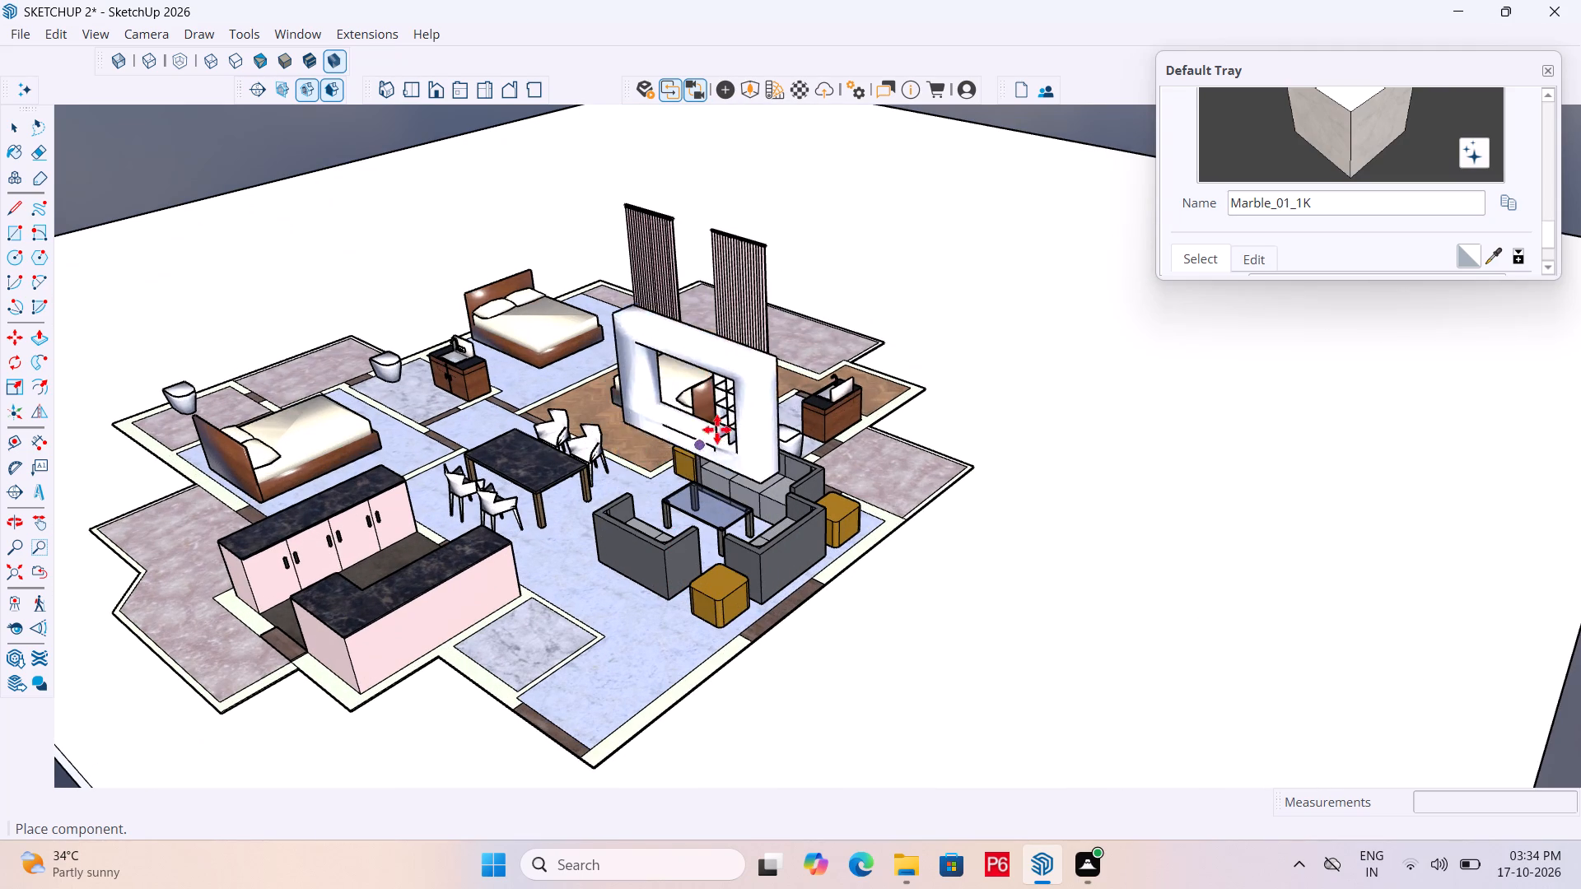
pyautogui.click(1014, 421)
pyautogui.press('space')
# Examine the floor plan and the wall unit from several sides, checking the living area and its surroundings.
pyautogui.moveTo(755, 477); pyautogui.dragTo(877, 460, button='middle')
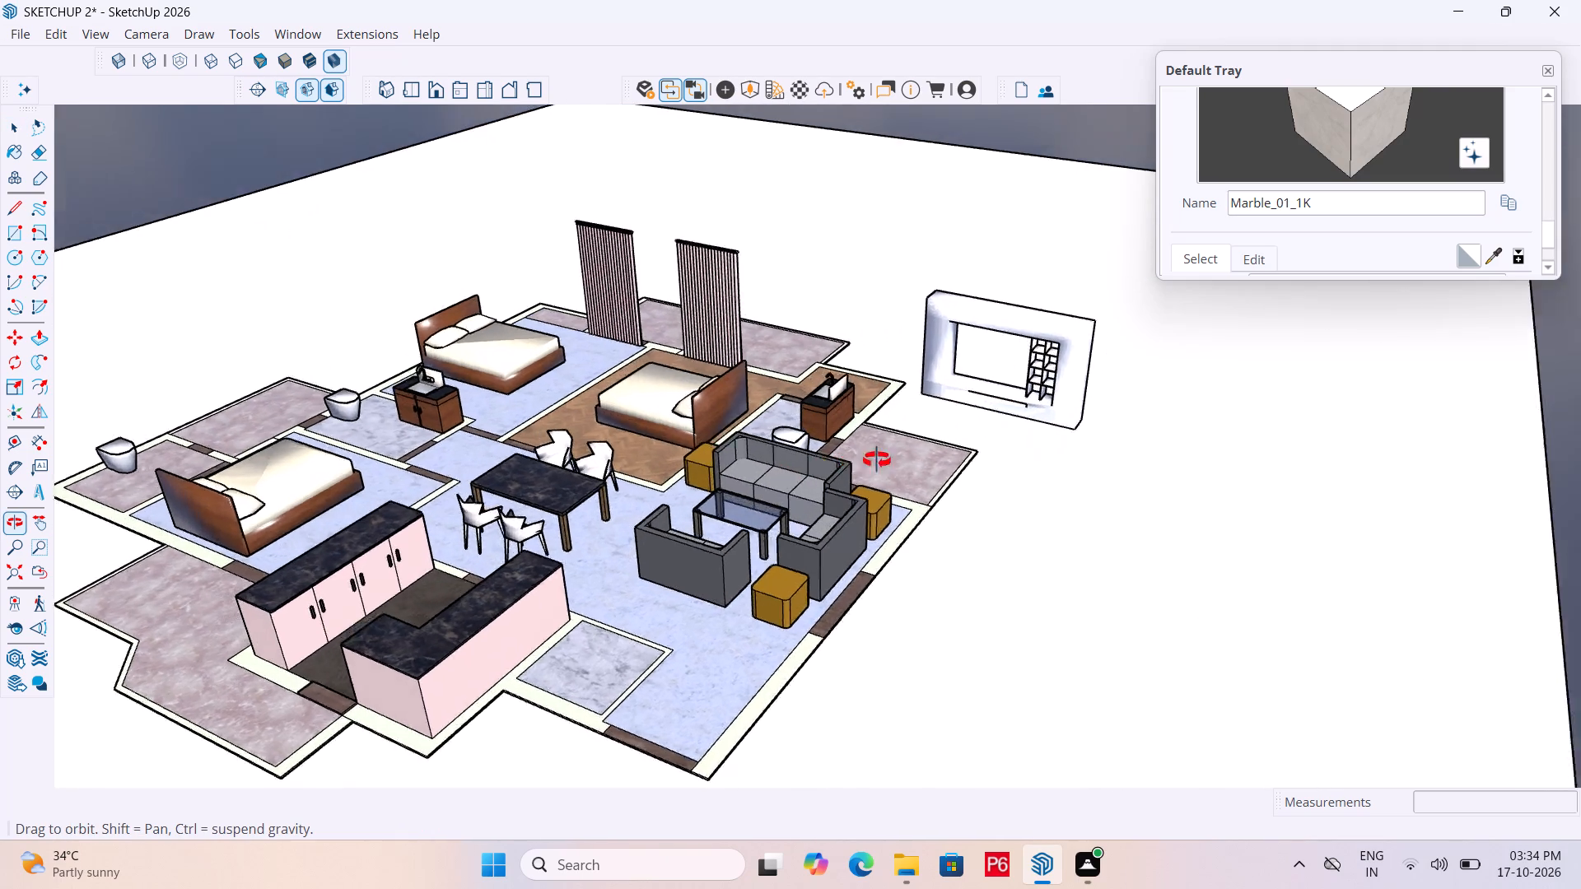
pyautogui.moveTo(877, 460); pyautogui.dragTo(1264, 461, button='middle')
pyautogui.moveTo(1051, 534); pyautogui.dragTo(849, 628, button='middle')
pyautogui.scroll(1, 900, 531)
pyautogui.scroll(-1, 932, 391)
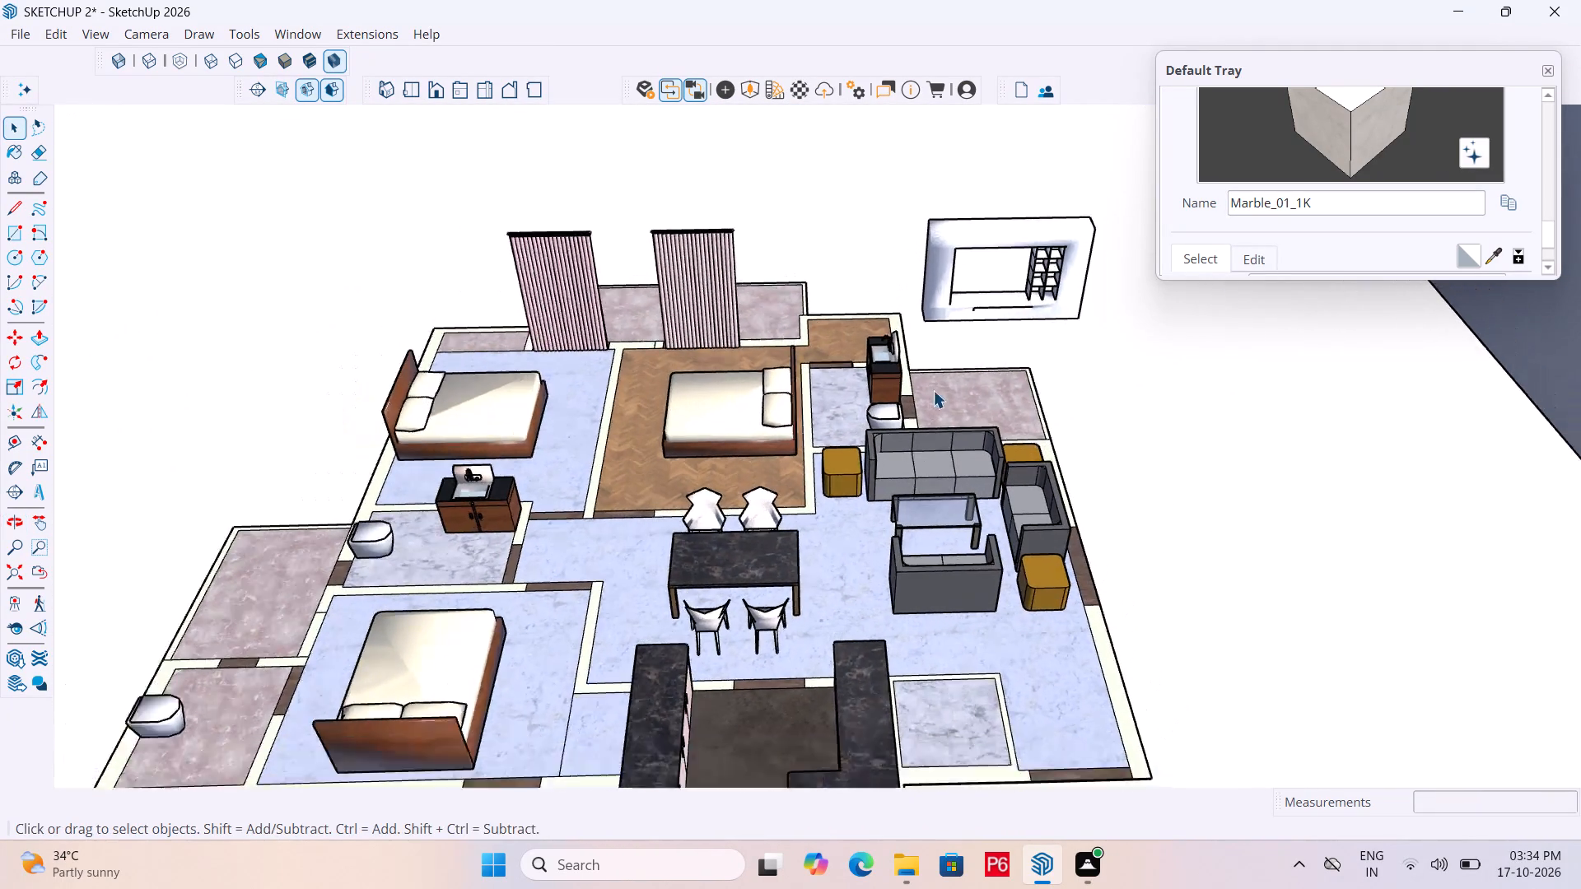
pyautogui.scroll(-4, 933, 390)
pyautogui.scroll(1, 949, 534)
pyautogui.moveTo(954, 533); pyautogui.dragTo(997, 520, button='middle')
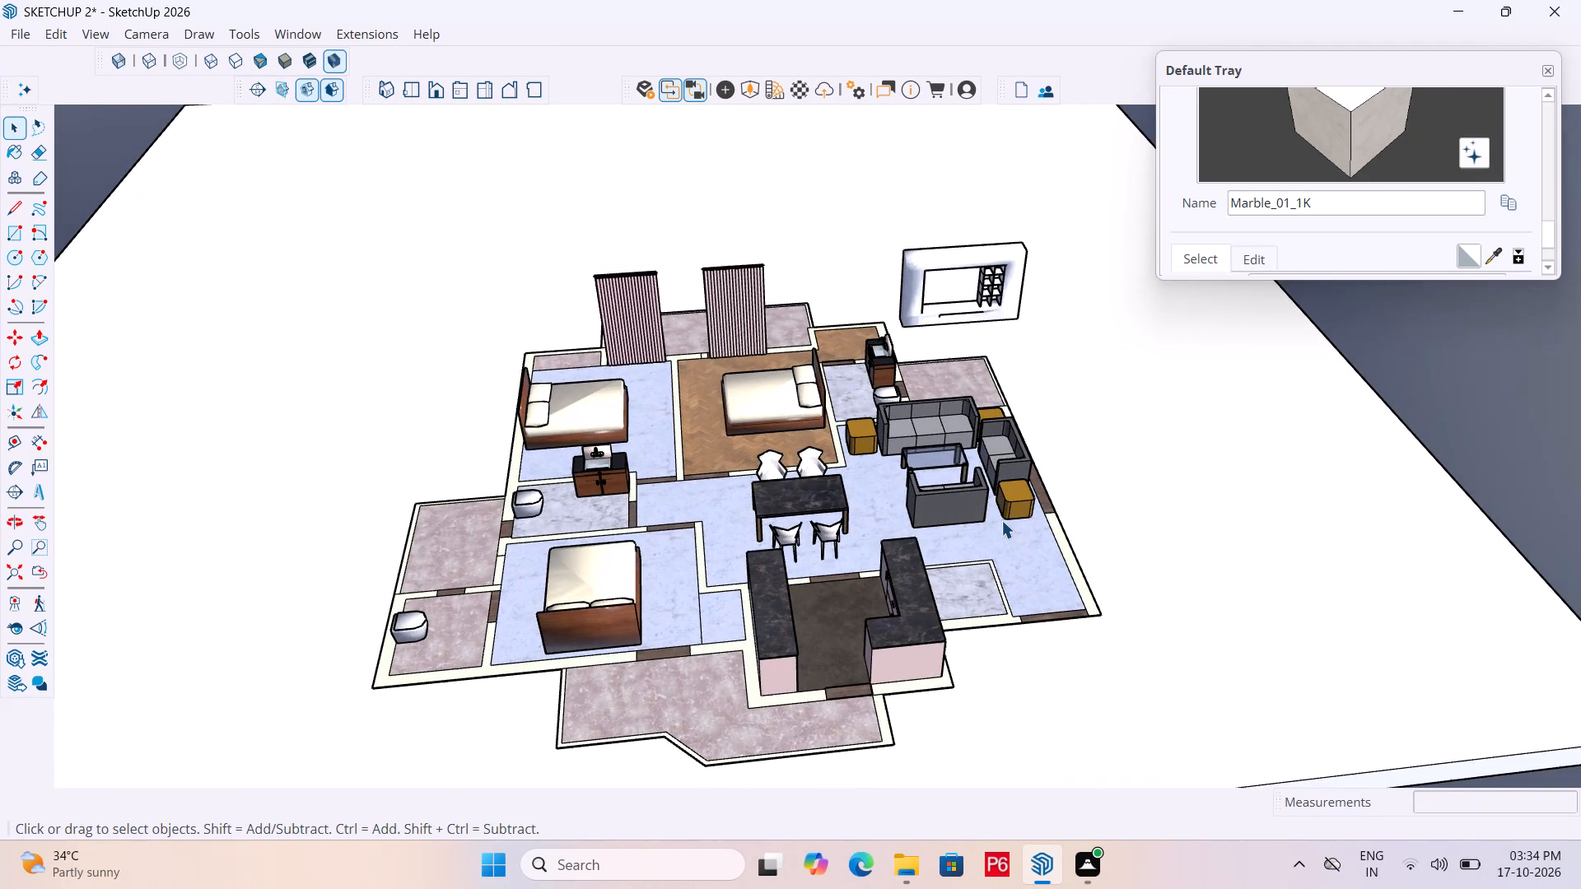
pyautogui.scroll(4, 1007, 510)
pyautogui.moveTo(948, 496); pyautogui.dragTo(630, 441, button='middle')
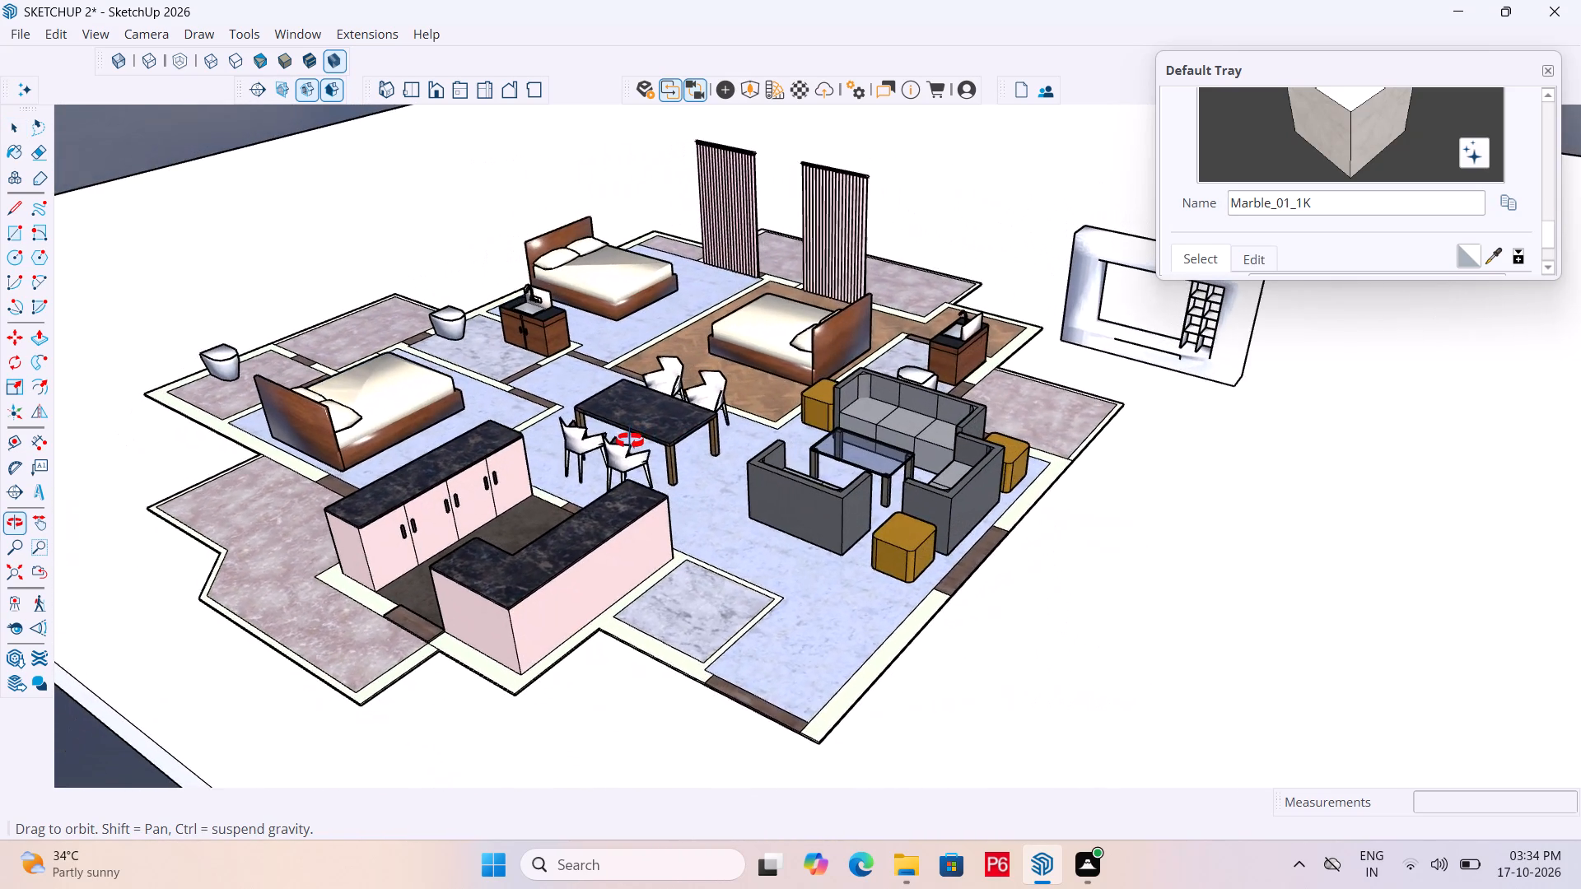
pyautogui.moveTo(630, 441); pyautogui.dragTo(970, 503, button='middle')
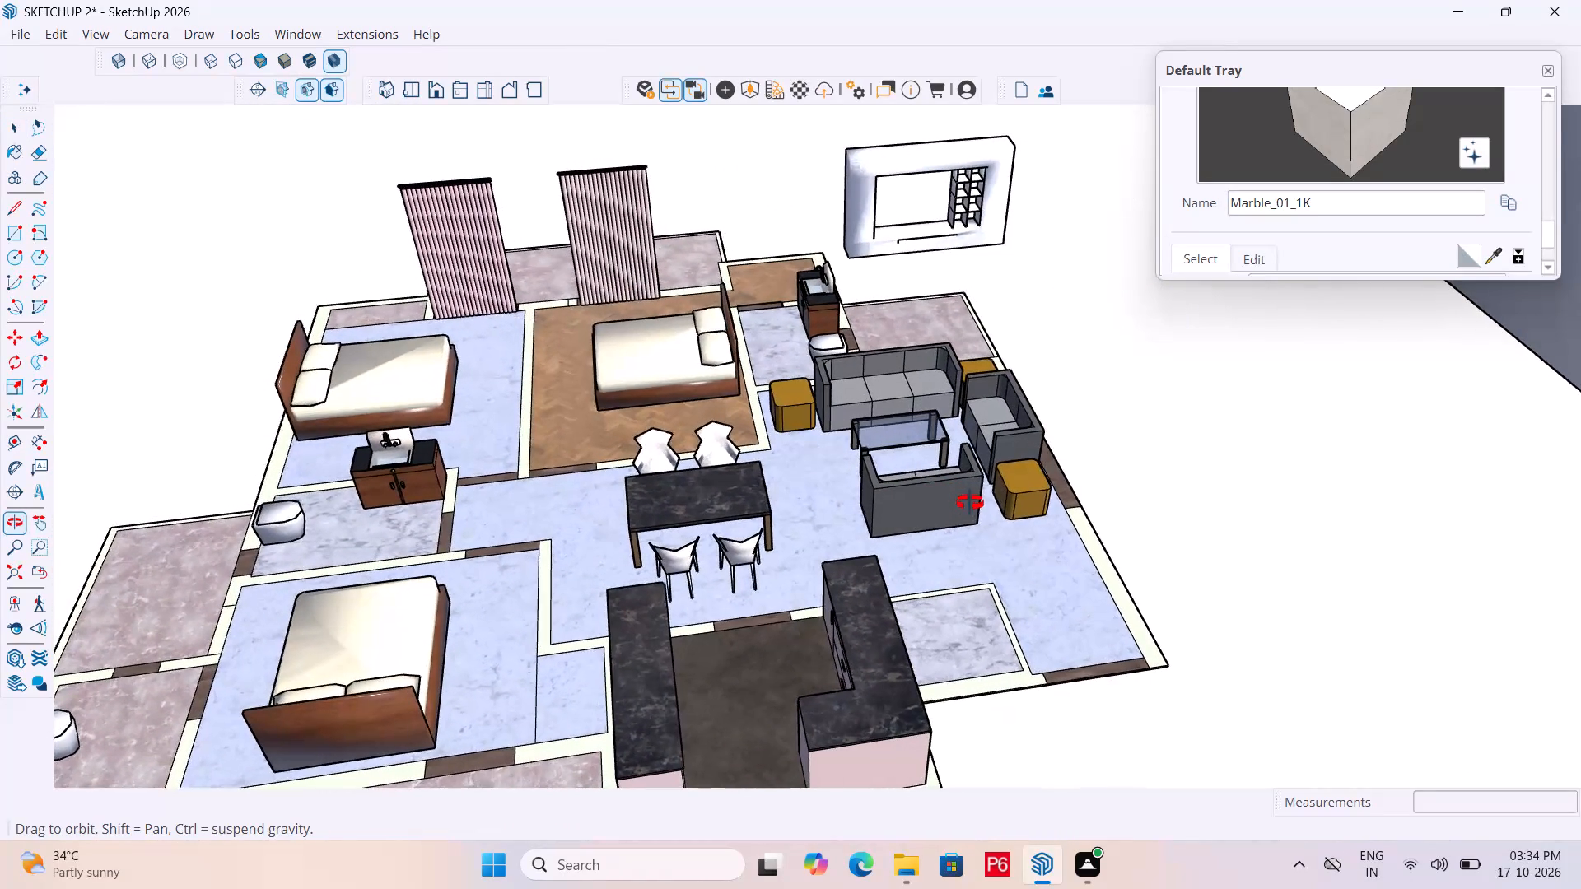
pyautogui.moveTo(970, 503); pyautogui.dragTo(971, 538, button='middle')
pyautogui.middleClick(971, 538)
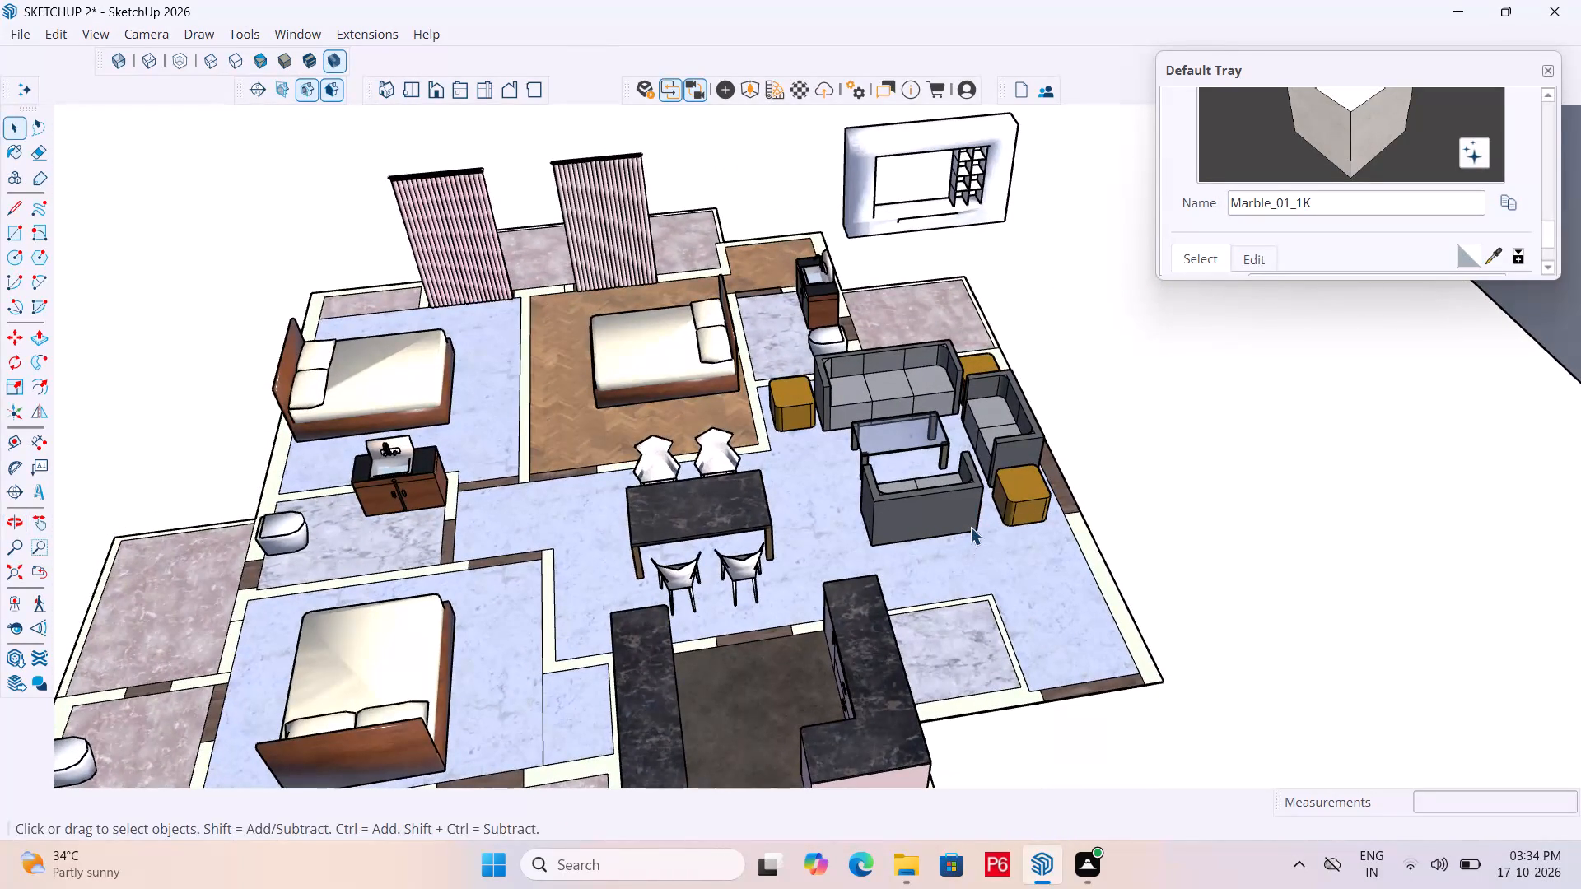
pyautogui.moveTo(971, 522); pyautogui.dragTo(710, 510, button='middle')
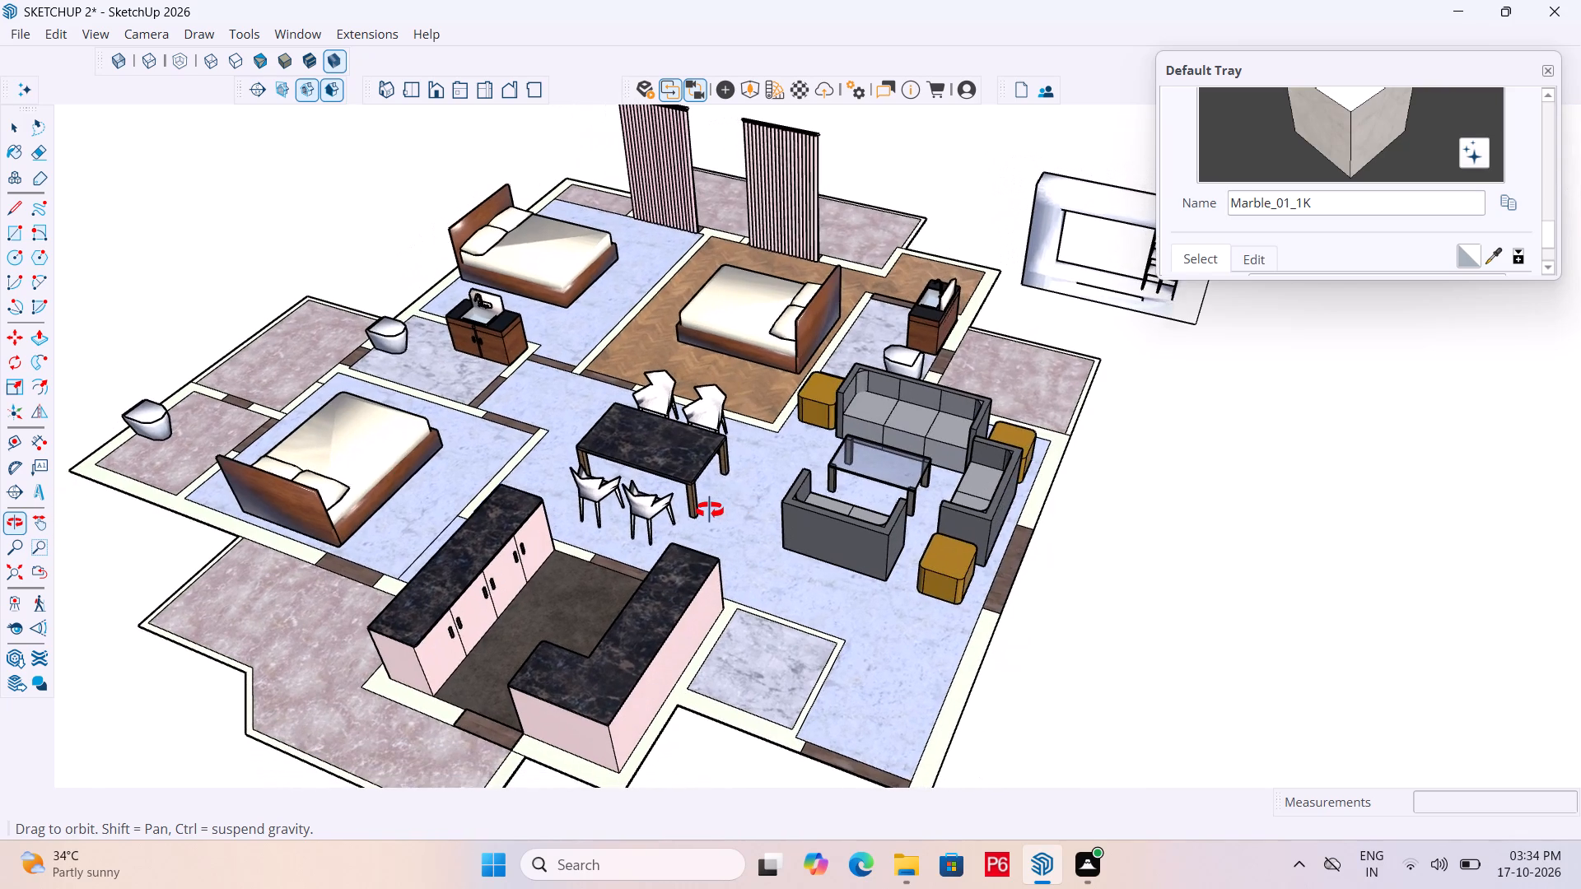
pyautogui.moveTo(710, 510); pyautogui.dragTo(895, 587, button='middle')
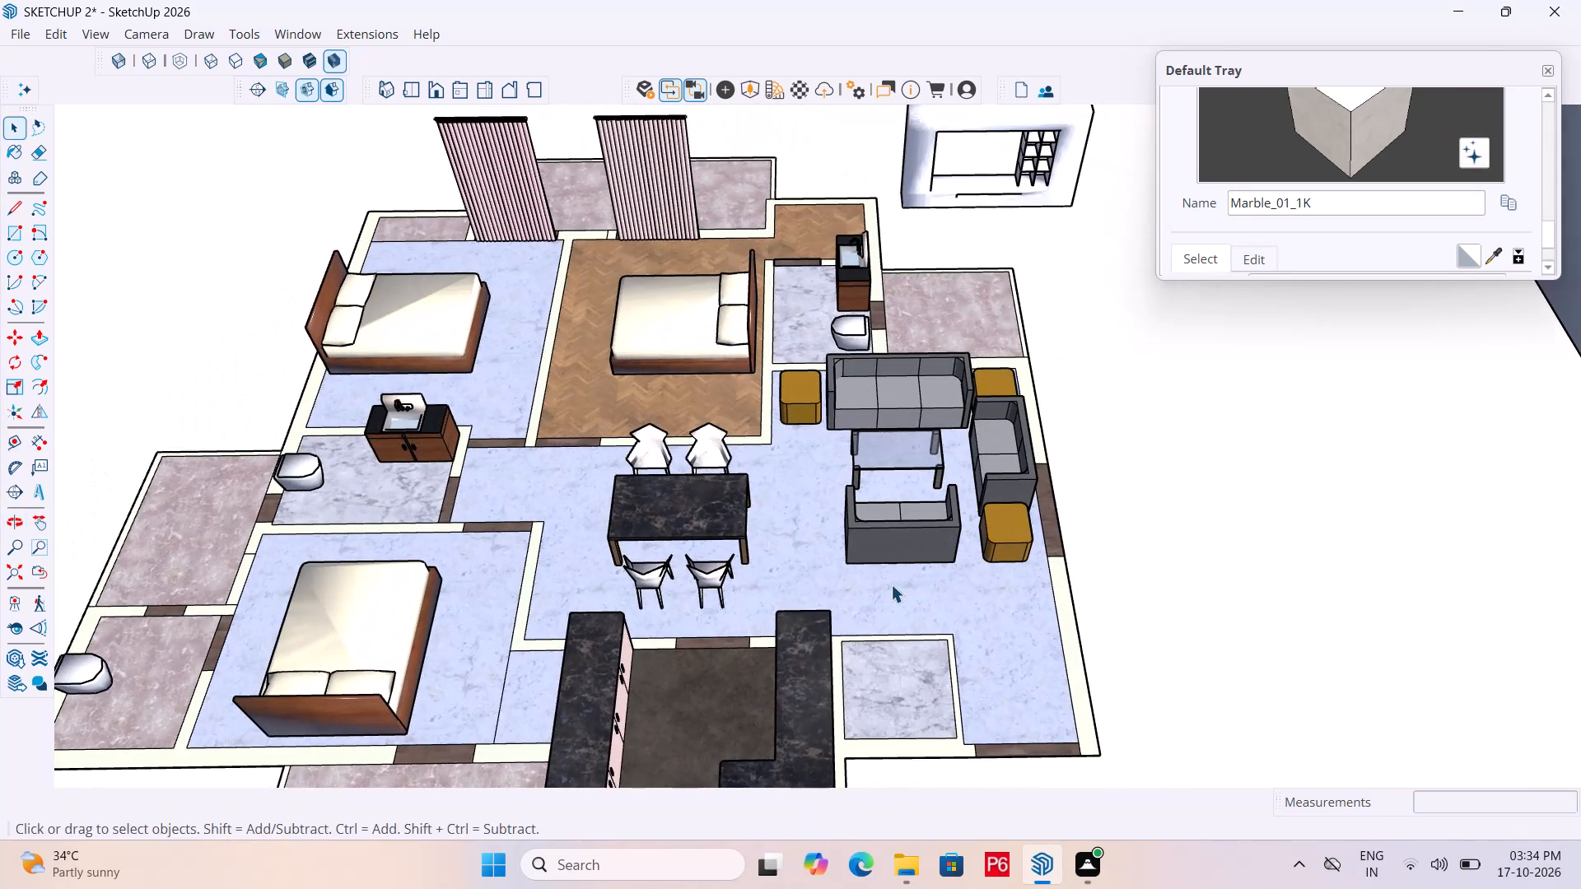
pyautogui.moveTo(884, 582); pyautogui.dragTo(774, 573, button='middle')
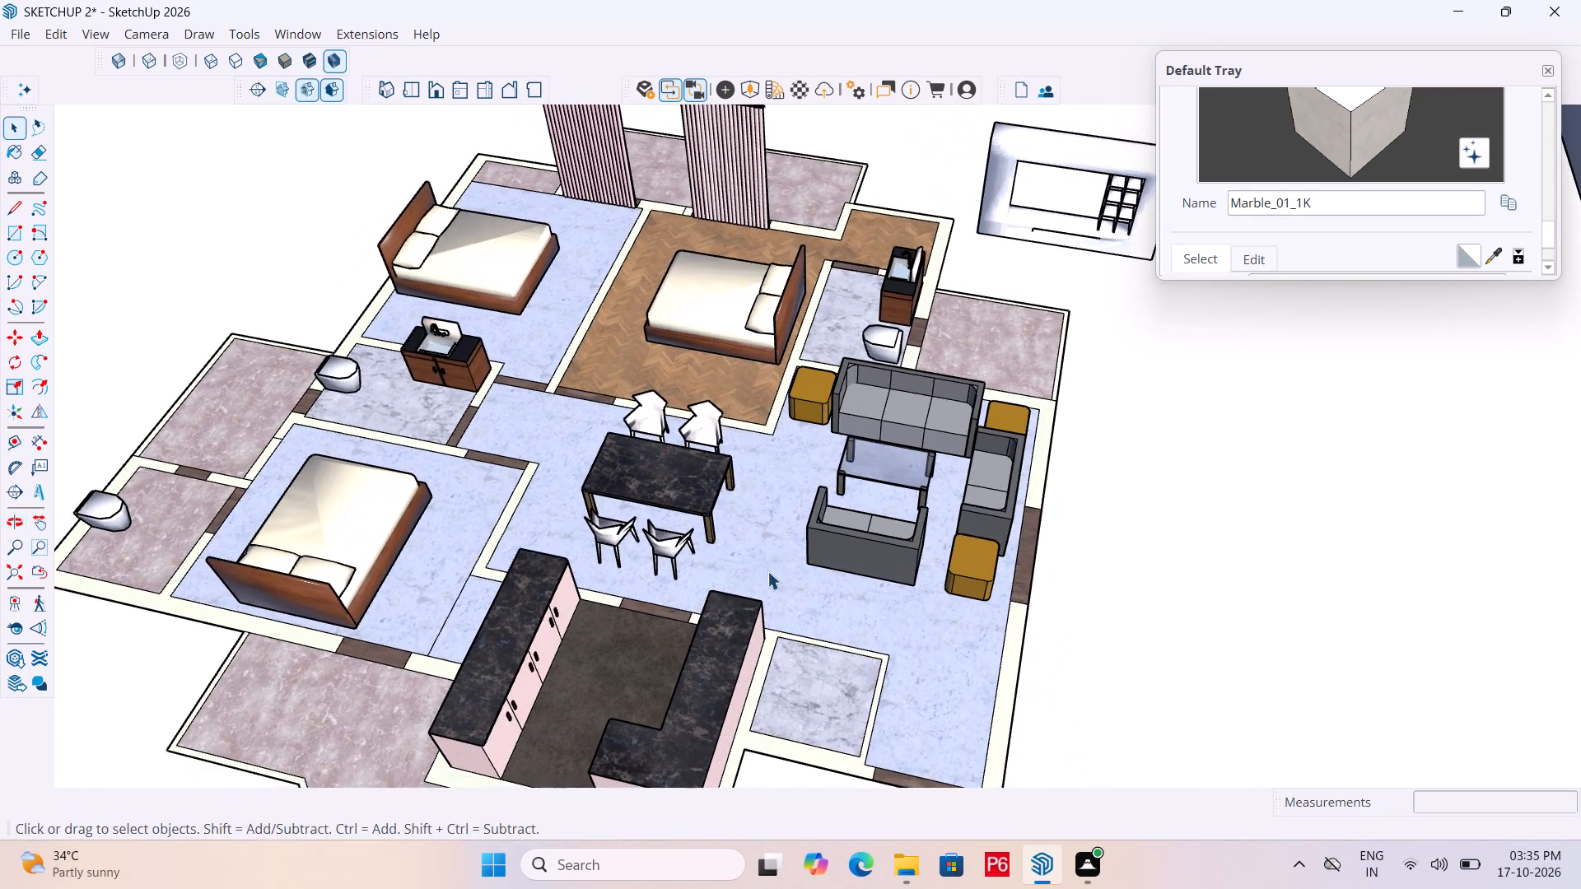
pyautogui.moveTo(754, 571); pyautogui.dragTo(376, 530, button='middle')
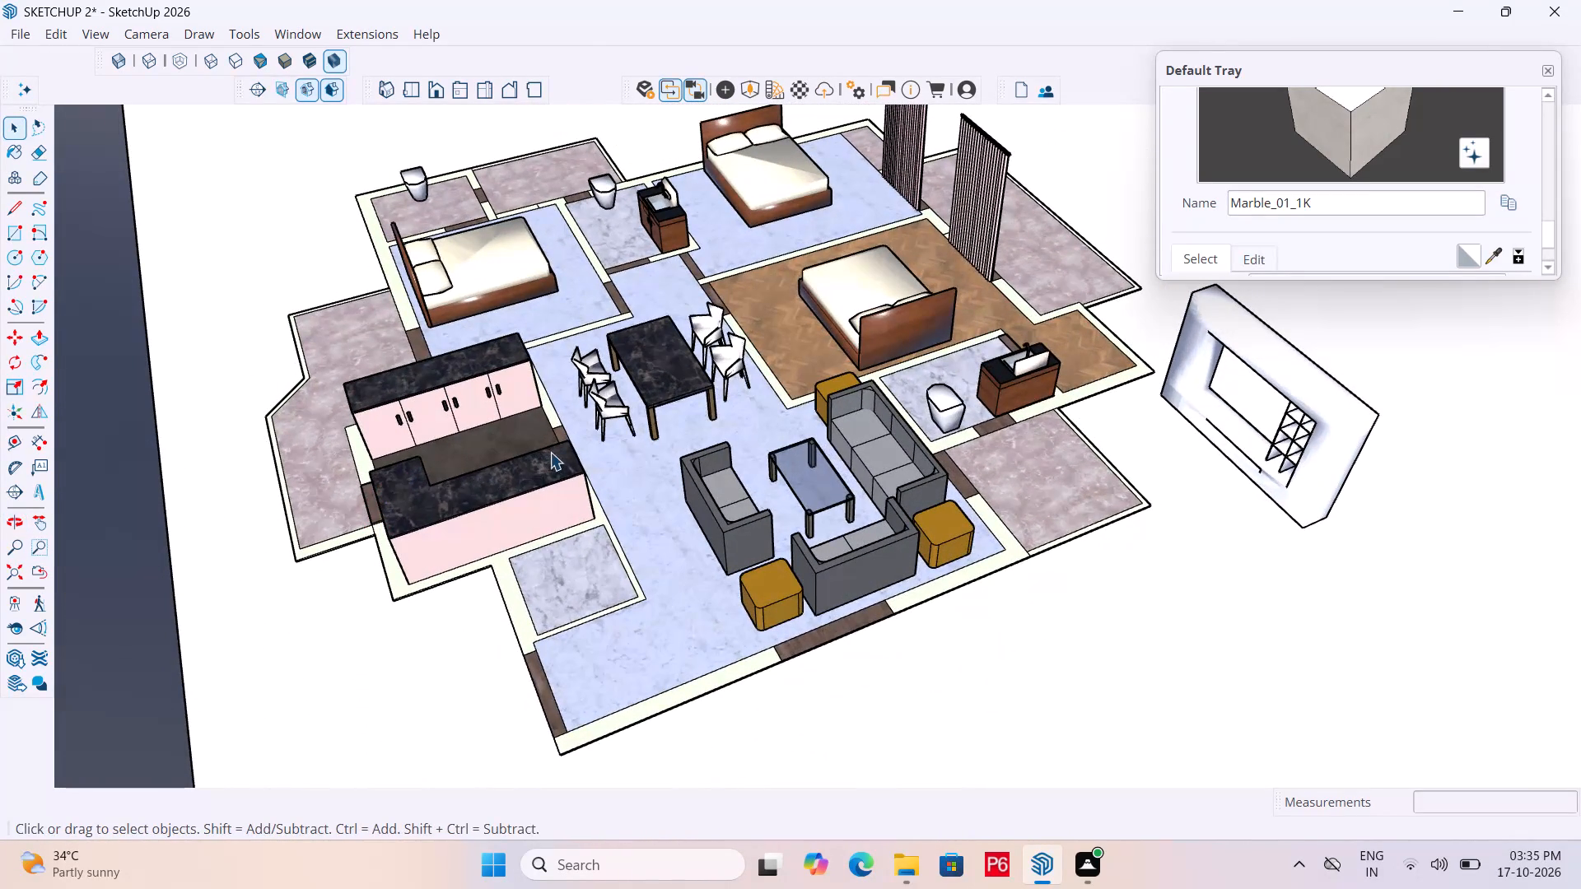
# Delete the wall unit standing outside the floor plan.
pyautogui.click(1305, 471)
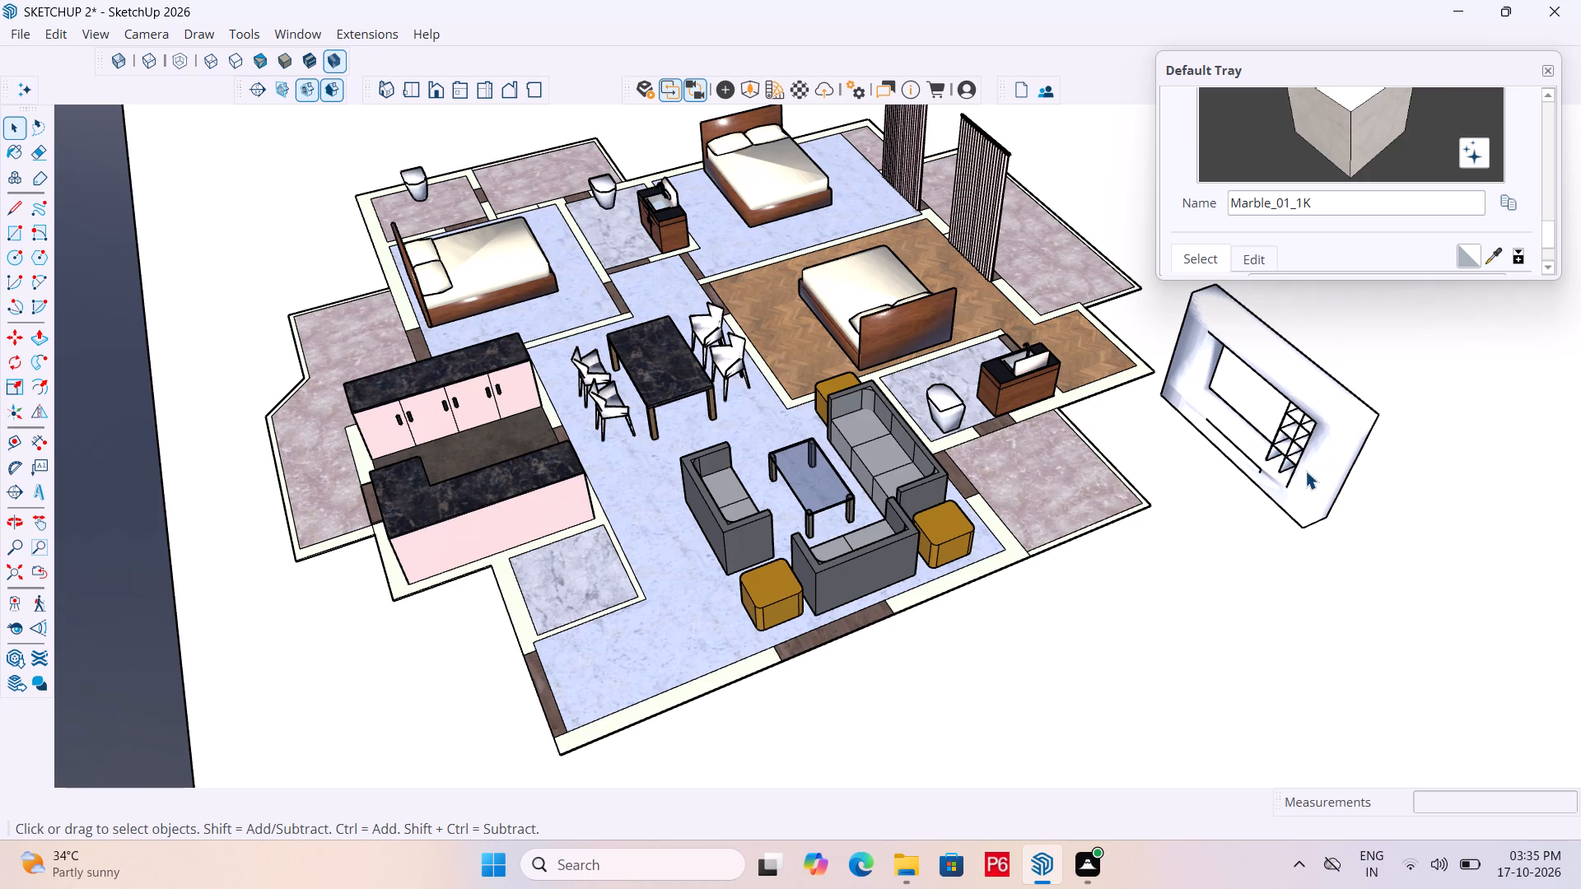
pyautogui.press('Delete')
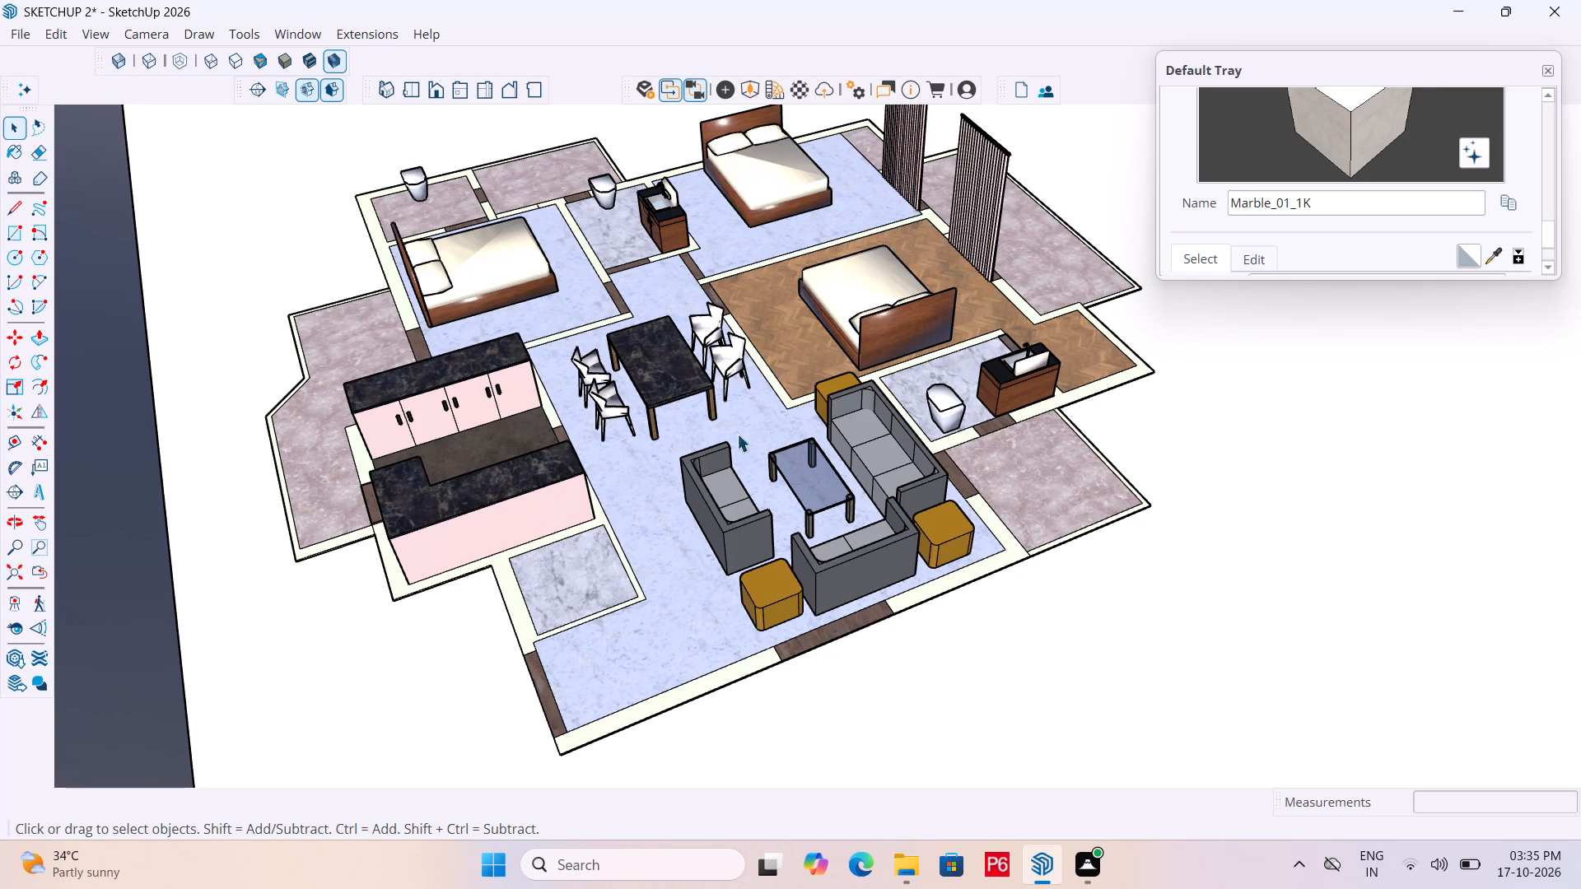
# Examine the furnished floor plan from several sides, including the kitchen, living area, bedrooms and bathrooms.
pyautogui.moveTo(688, 452); pyautogui.dragTo(1160, 496, button='middle')
pyautogui.moveTo(614, 501); pyautogui.dragTo(905, 418, button='middle')
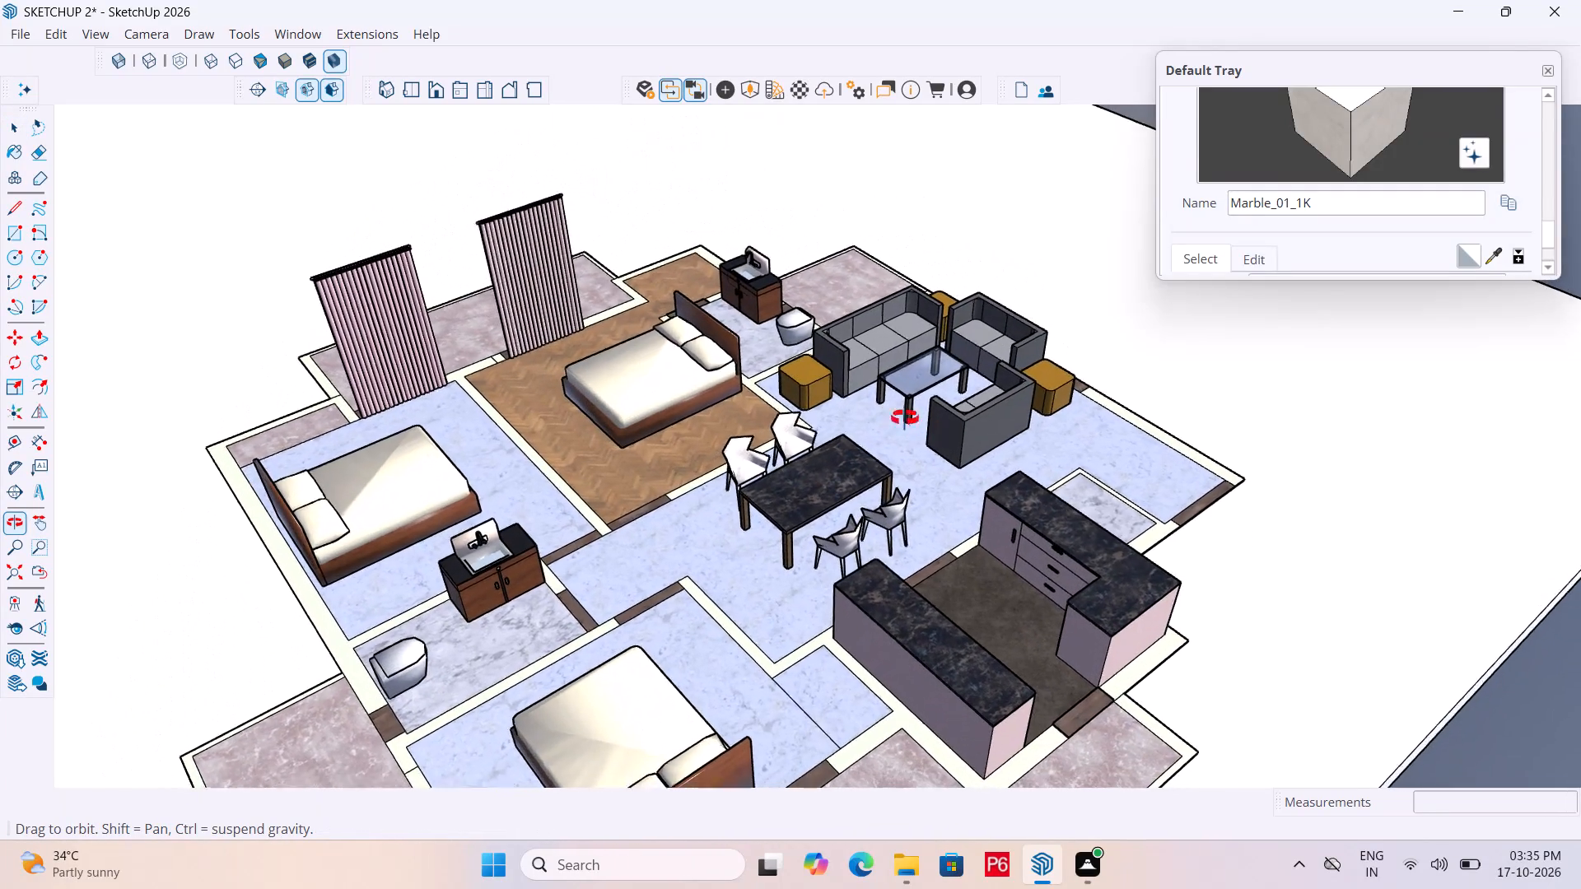
pyautogui.moveTo(905, 418); pyautogui.dragTo(665, 398, button='middle')
pyautogui.scroll(-2, 661, 419)
pyautogui.moveTo(666, 453); pyautogui.dragTo(949, 453, button='middle')
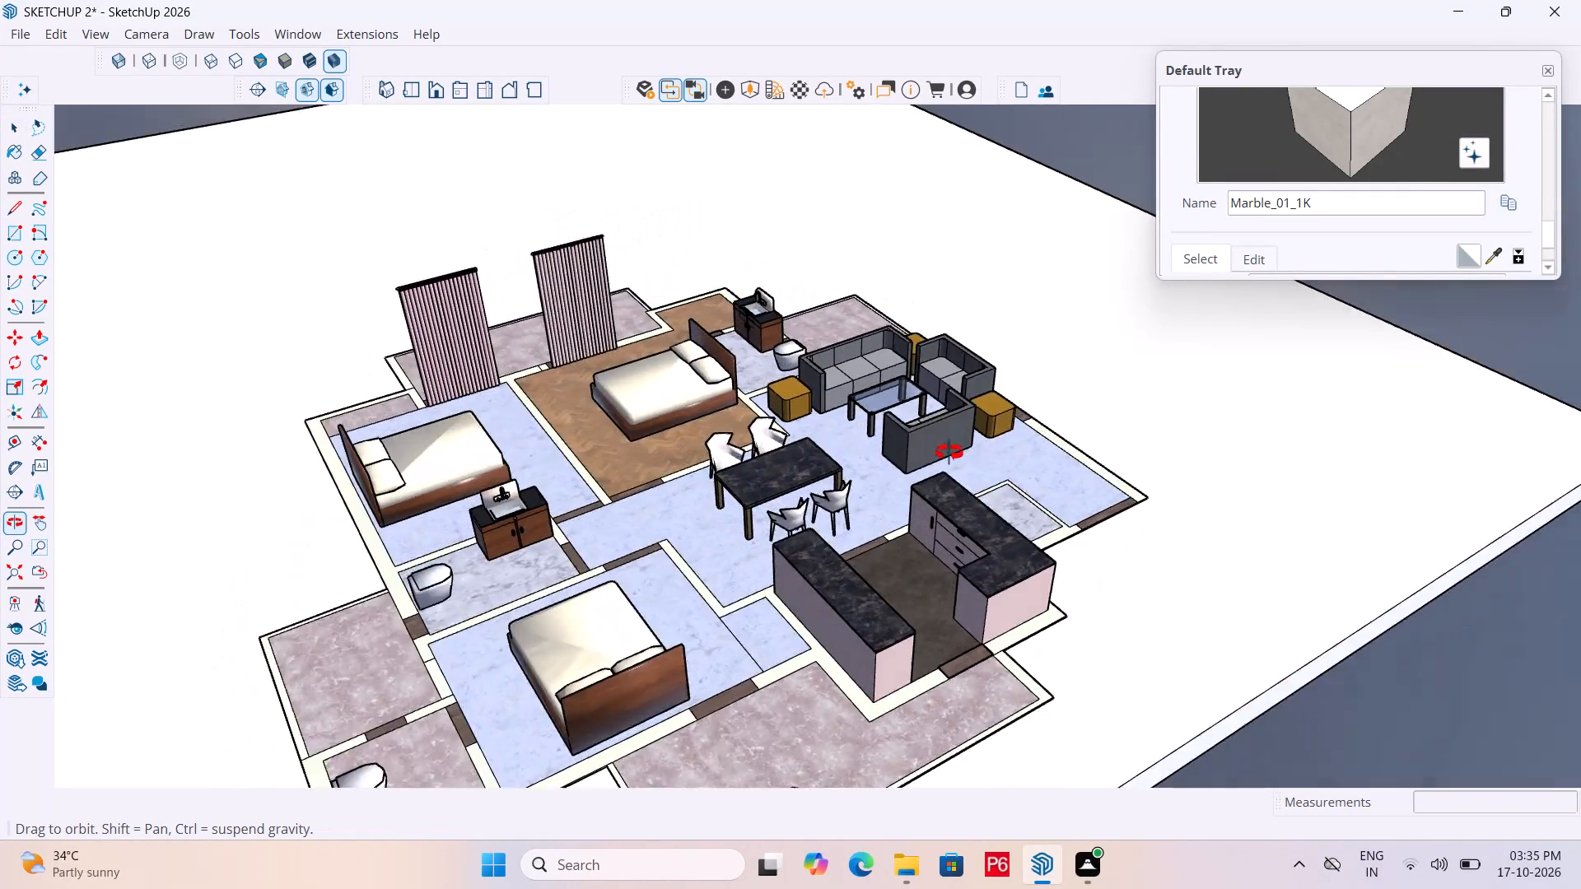
pyautogui.moveTo(949, 453); pyautogui.dragTo(988, 454, button='middle')
pyautogui.scroll(-2, 1038, 353)
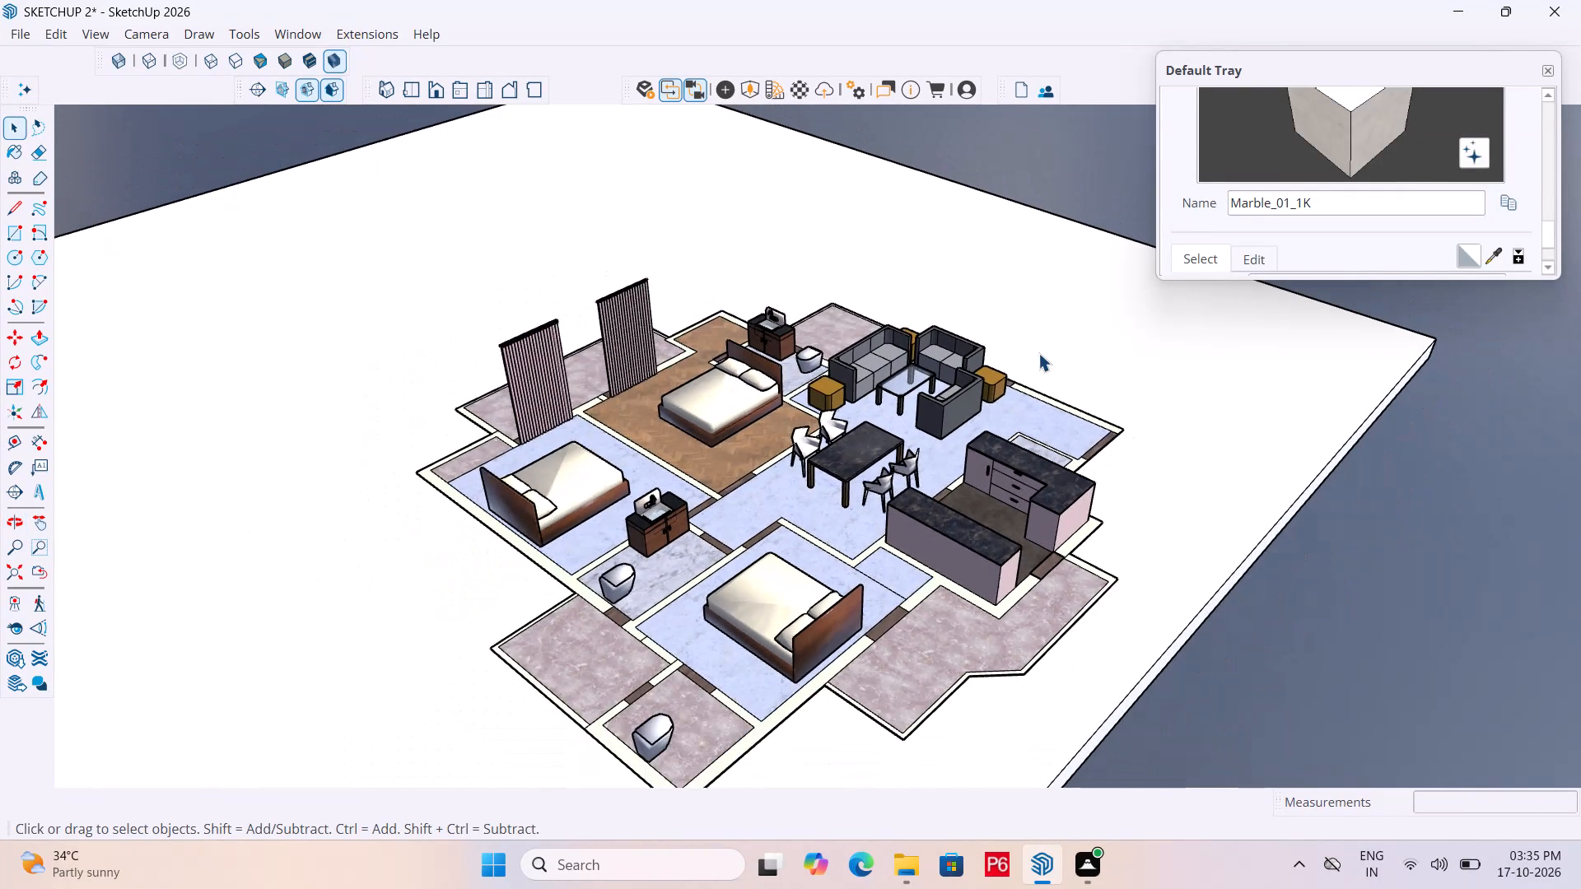
pyautogui.scroll(9, 506, 546)
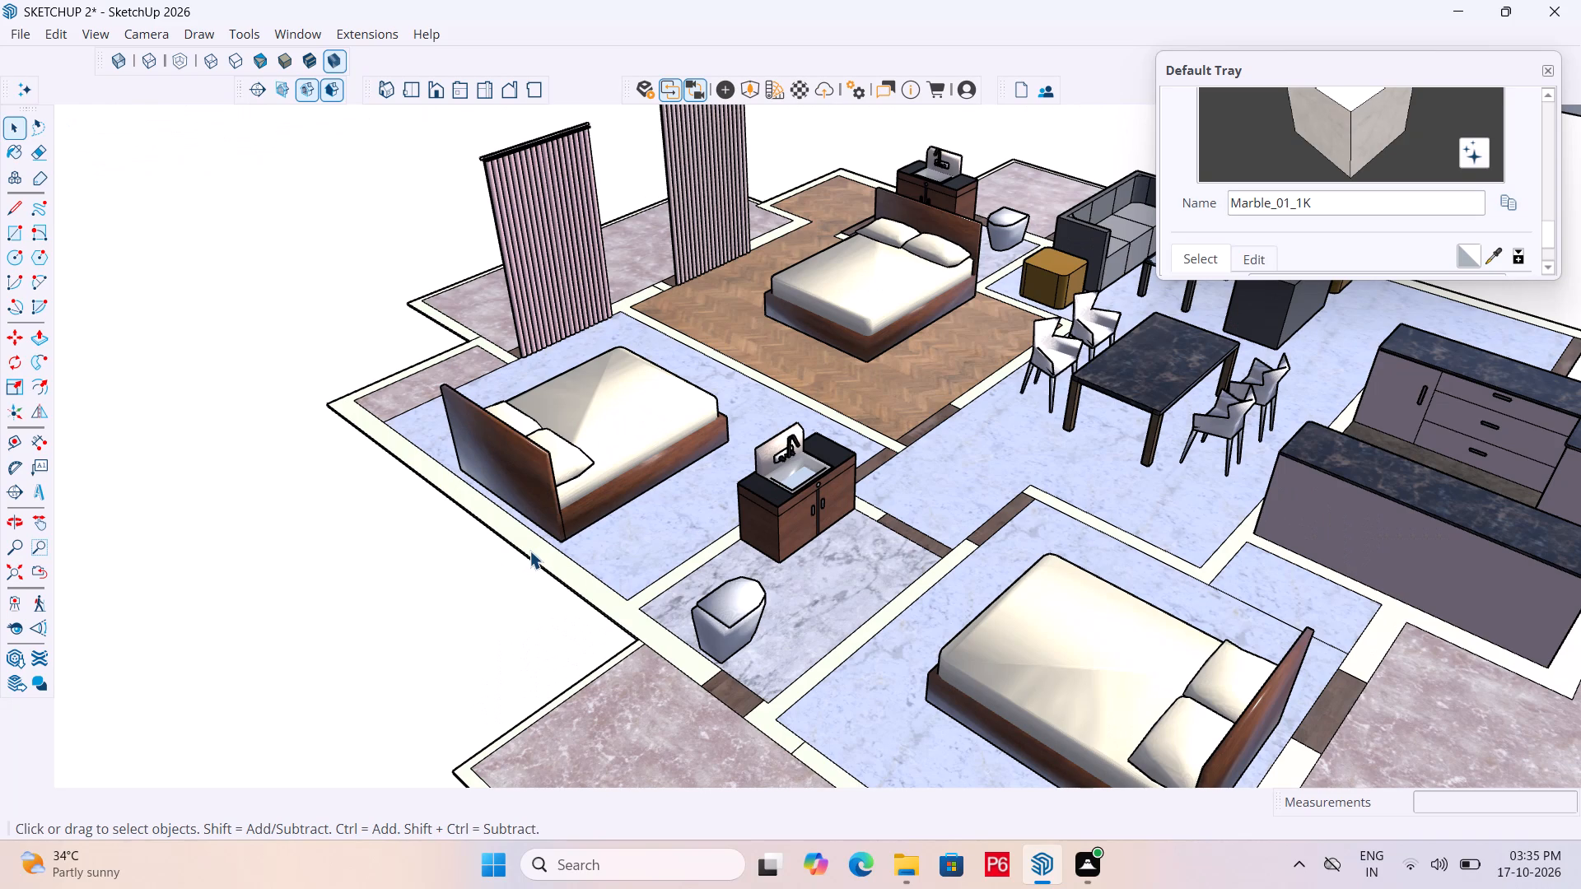
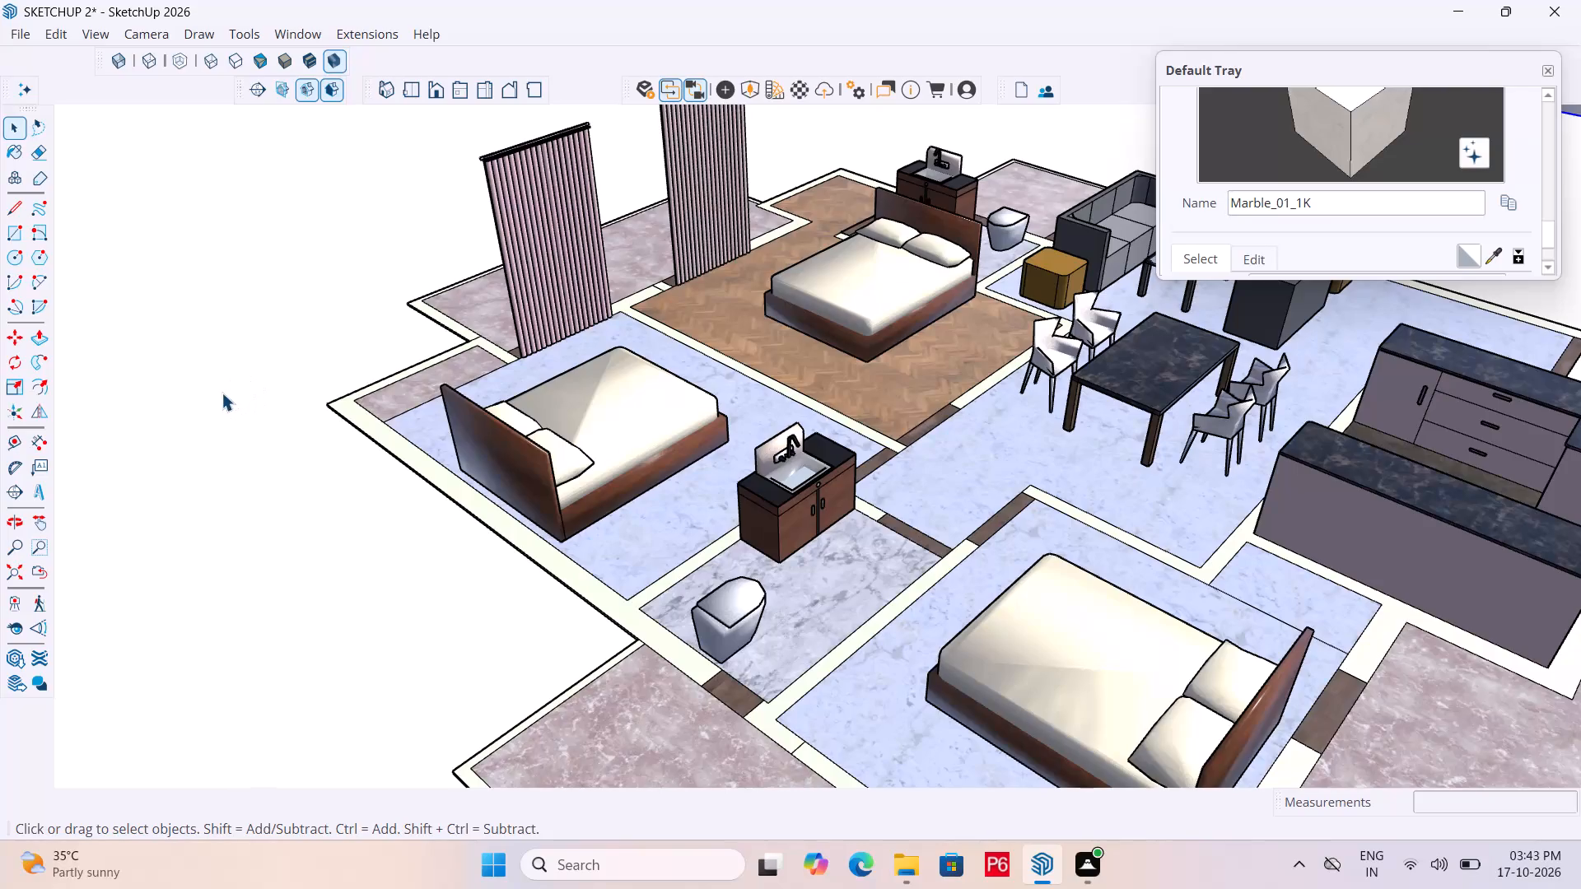
# Open the floor plan for editing and extrude the wall outline around the vanity bathroom beside the bedroom up by 10'.
pyautogui.scroll(-4, 214, 369)
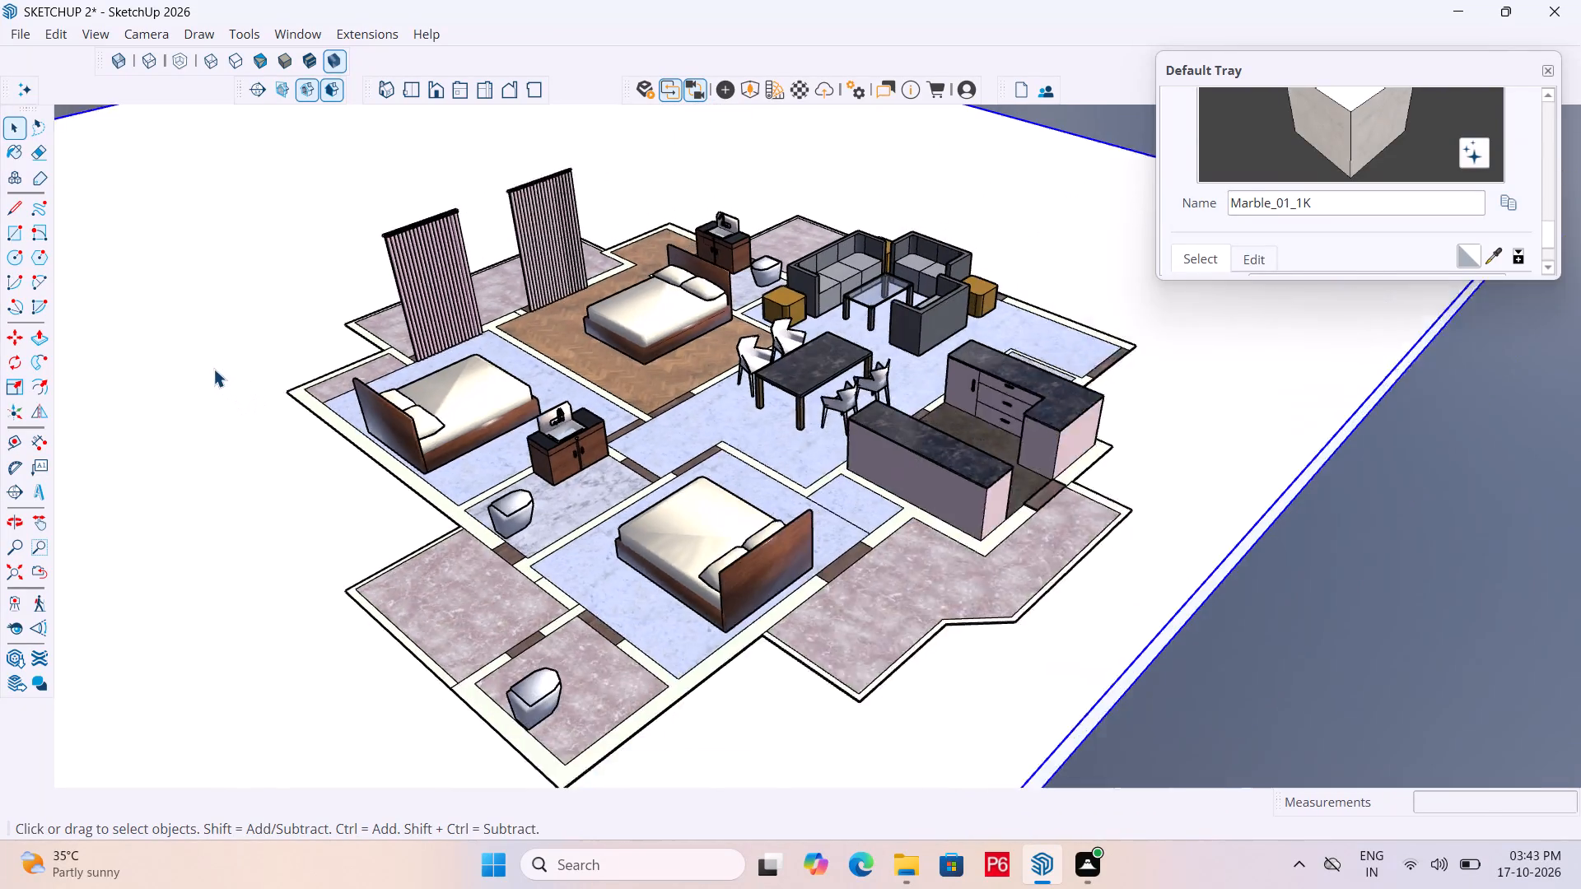
pyautogui.scroll(-3, 213, 369)
pyautogui.moveTo(506, 410); pyautogui.dragTo(345, 510, button='middle')
pyautogui.scroll(12, 344, 511)
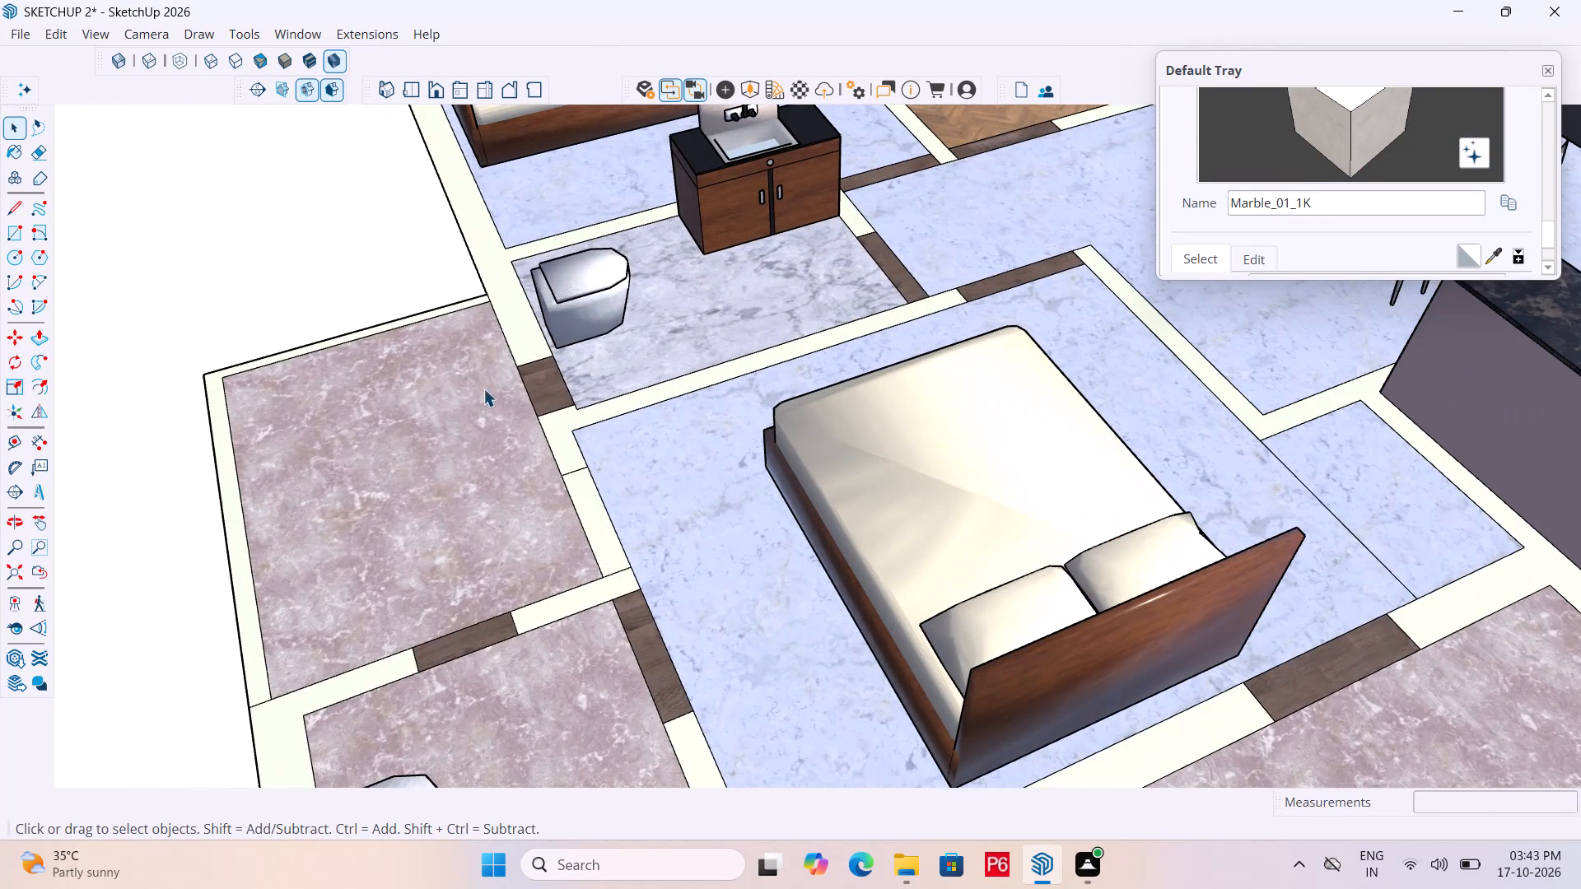
pyautogui.doubleClick(511, 323)
pyautogui.click(511, 302)
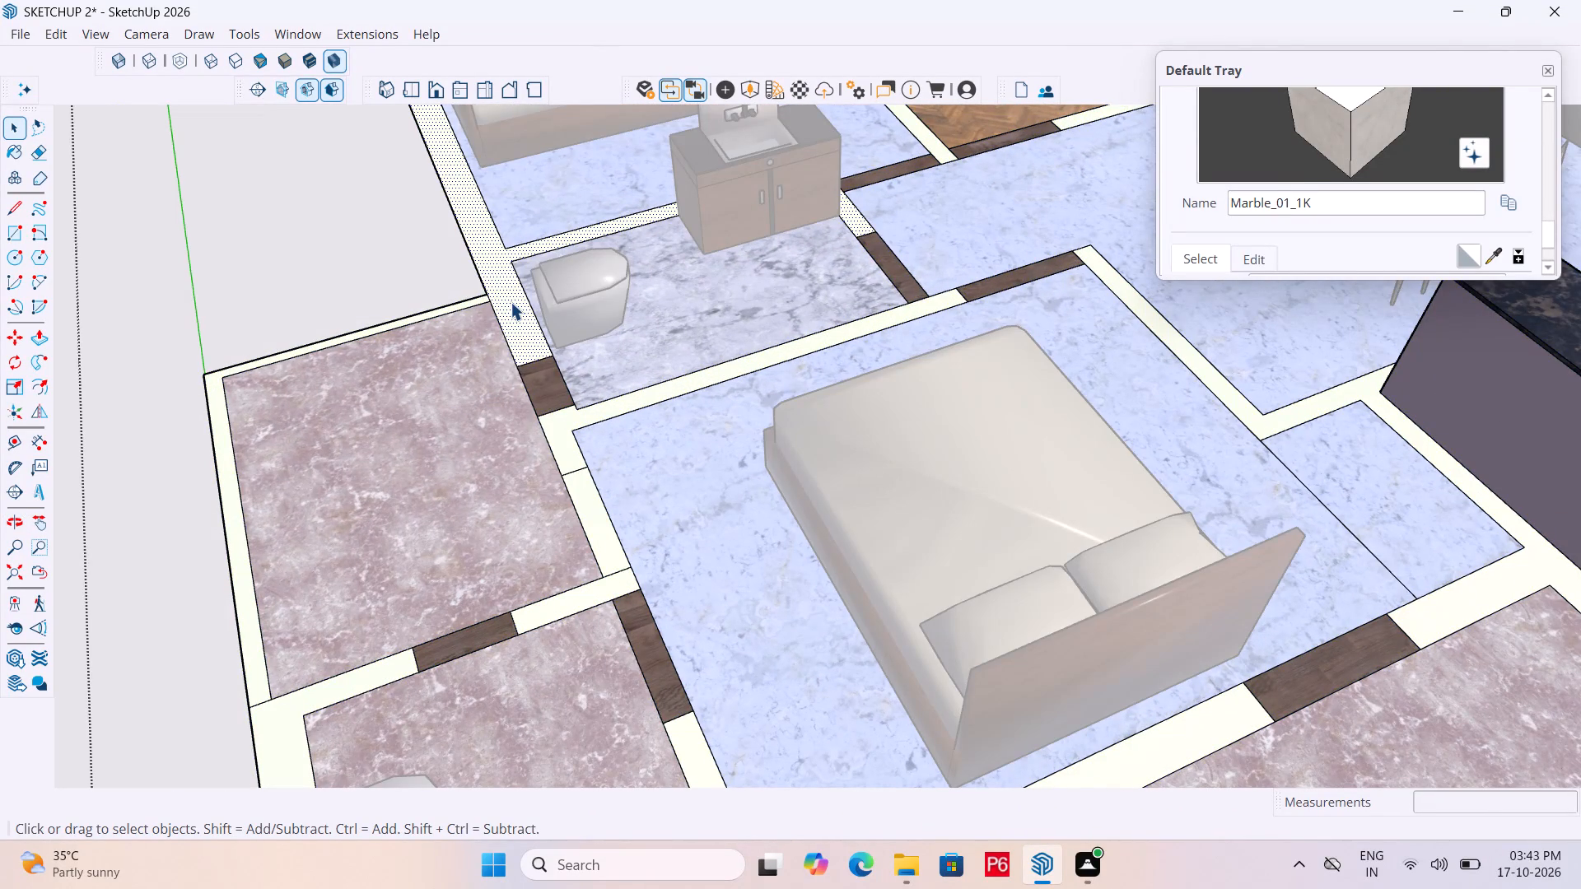
pyautogui.press('p')
pyautogui.click(511, 302)
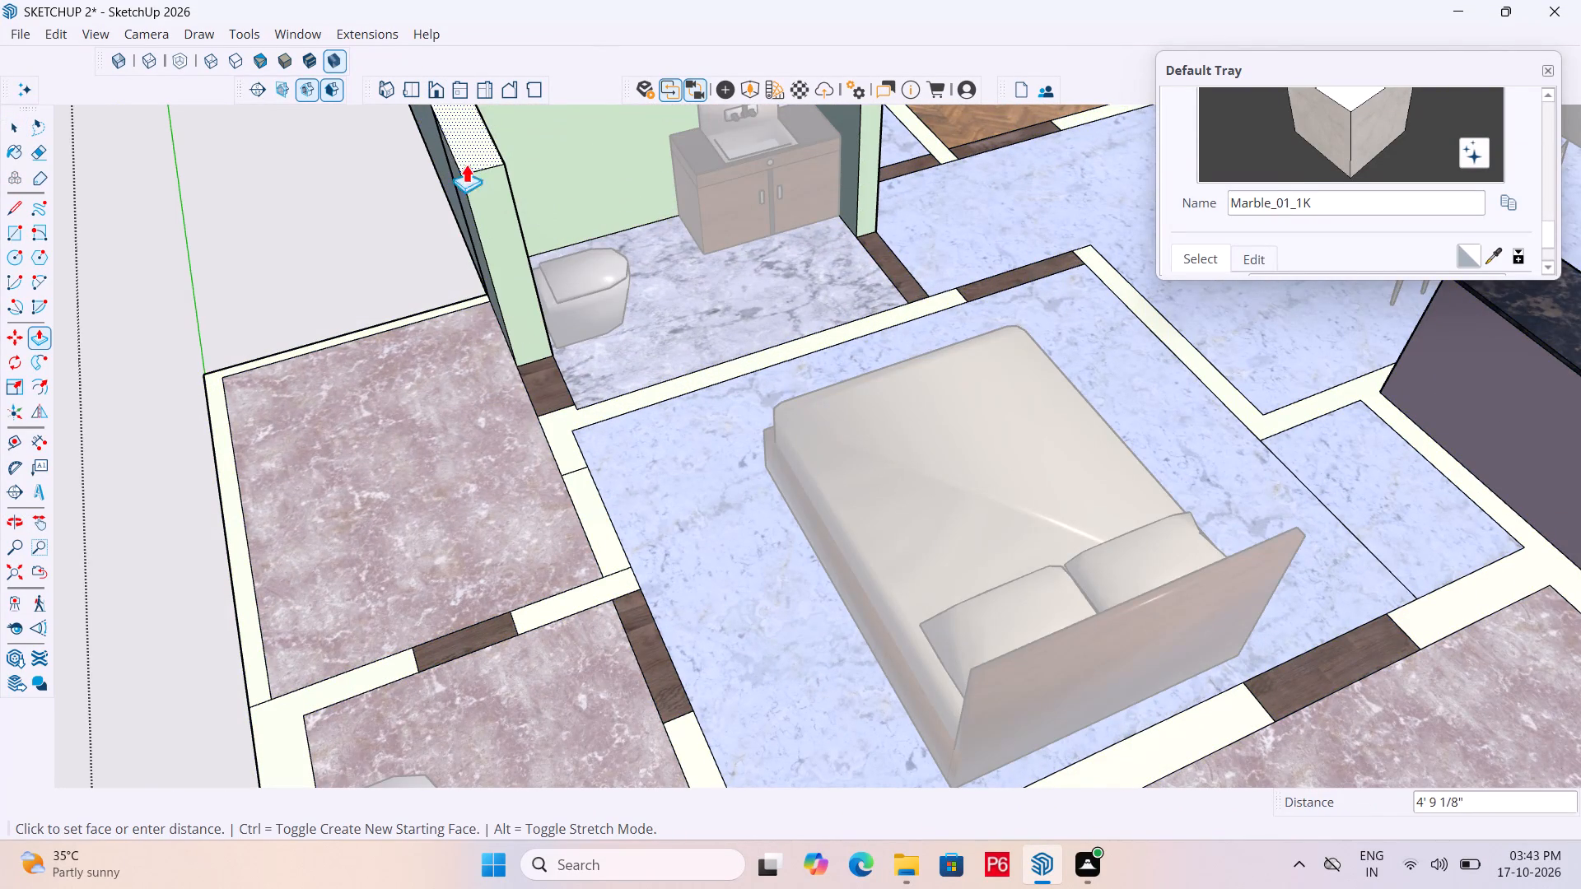
pyautogui.scroll(-5, 471, 173)
pyautogui.write('10')
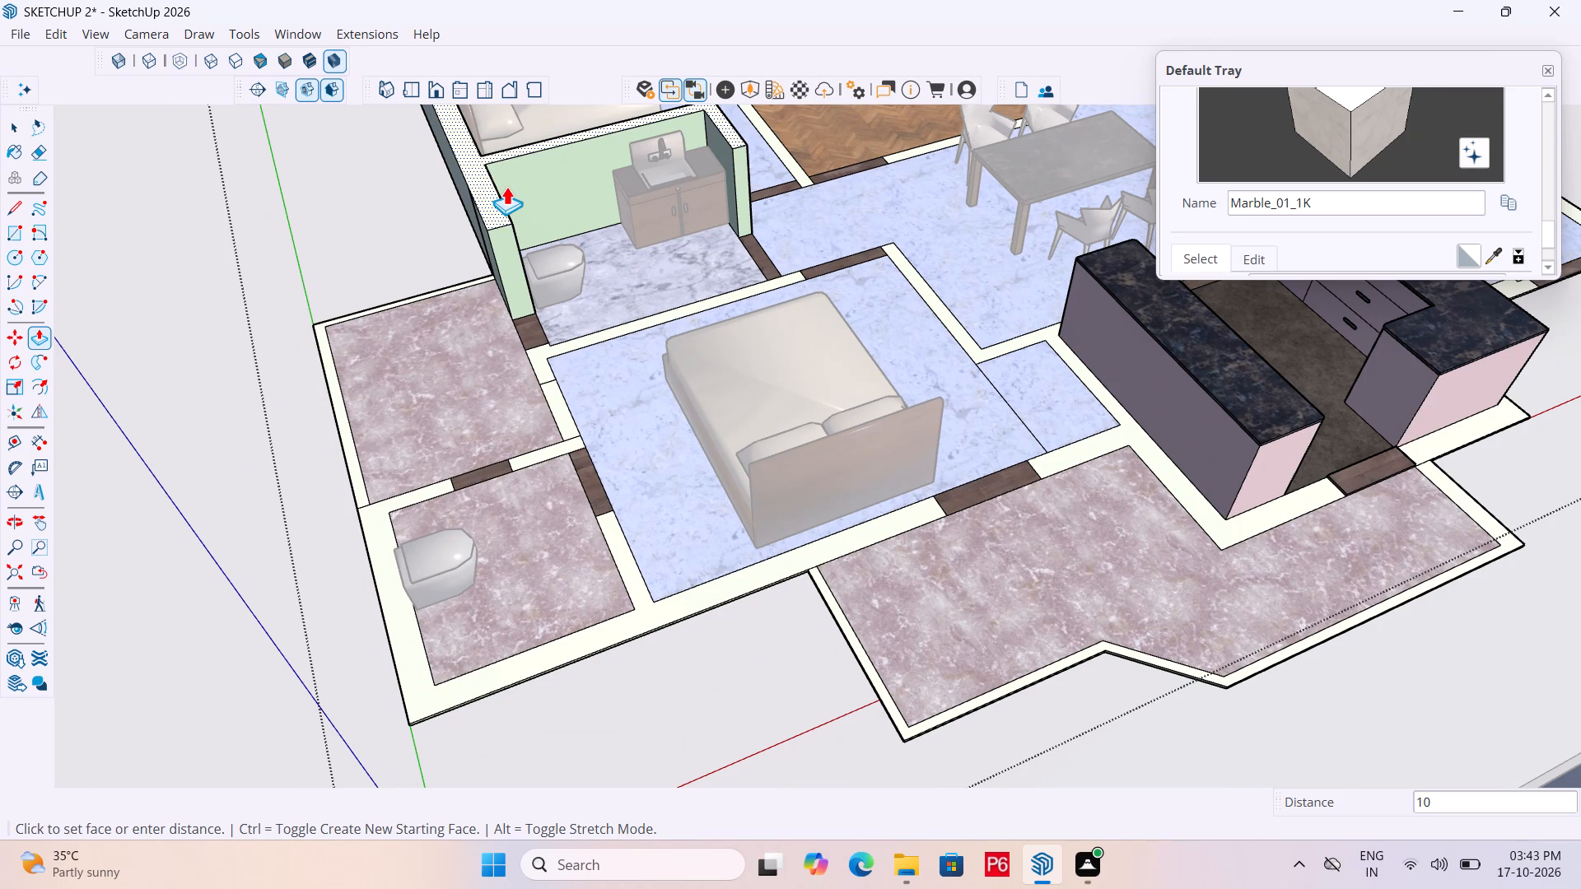
pyautogui.press("'")
pyautogui.press('Return')
# Repeat the 10' extrusion on the bedroom's bathroom-side wall, the balcony wall segments and the walls around the corner toilet.
pyautogui.scroll(-2, 741, 268)
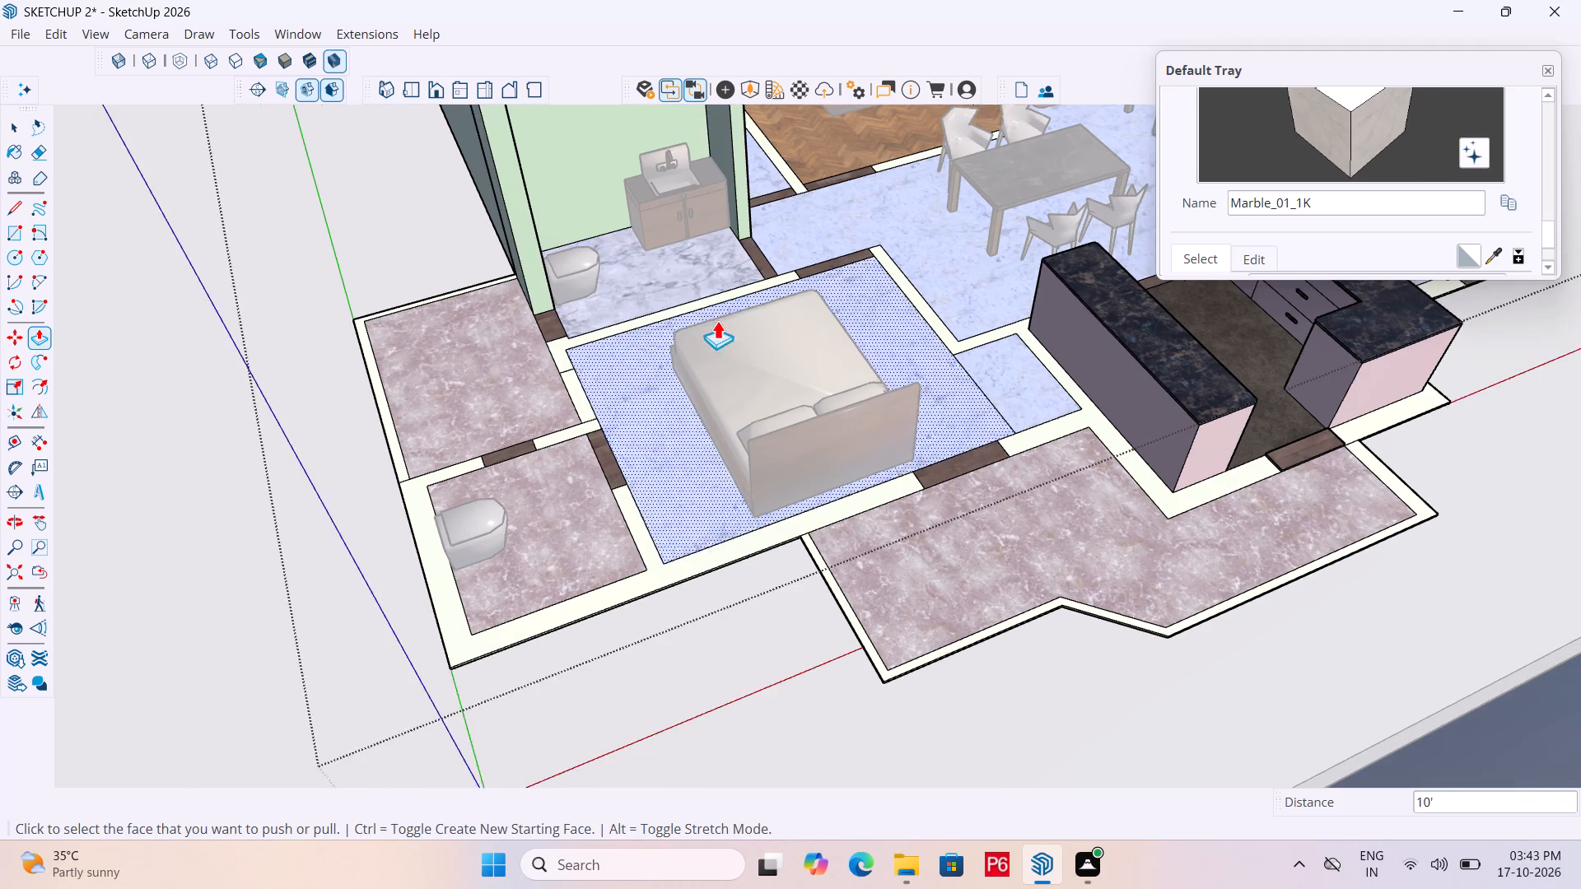
pyautogui.scroll(-1, 717, 320)
pyautogui.scroll(11, 608, 356)
pyautogui.doubleClick(599, 350)
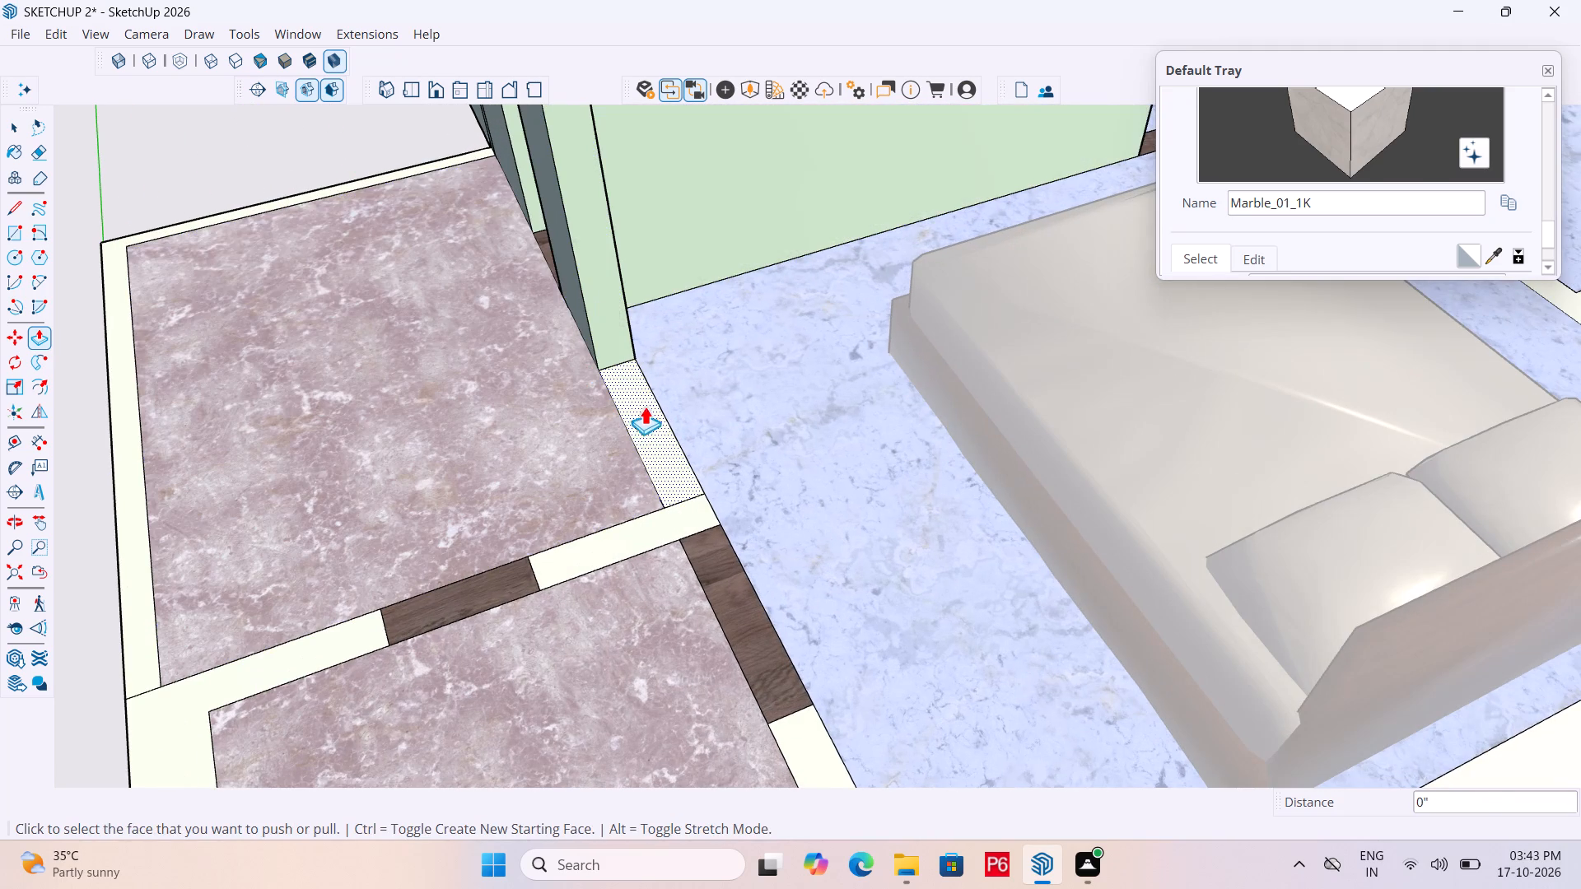
pyautogui.doubleClick(645, 414)
pyautogui.scroll(-7, 589, 314)
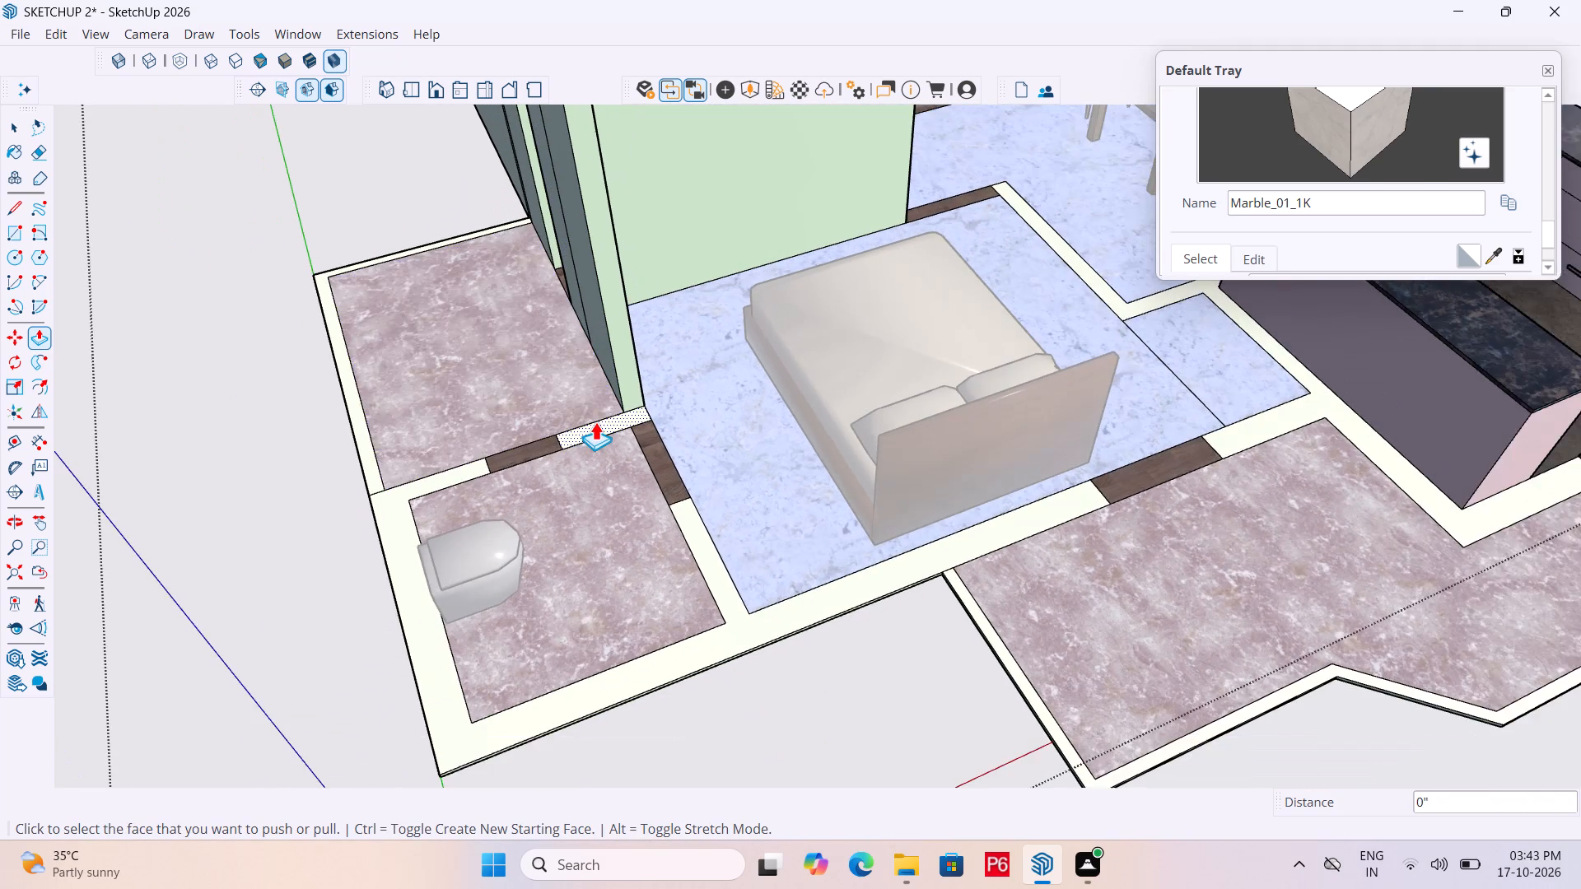
pyautogui.scroll(5, 596, 422)
pyautogui.doubleClick(599, 430)
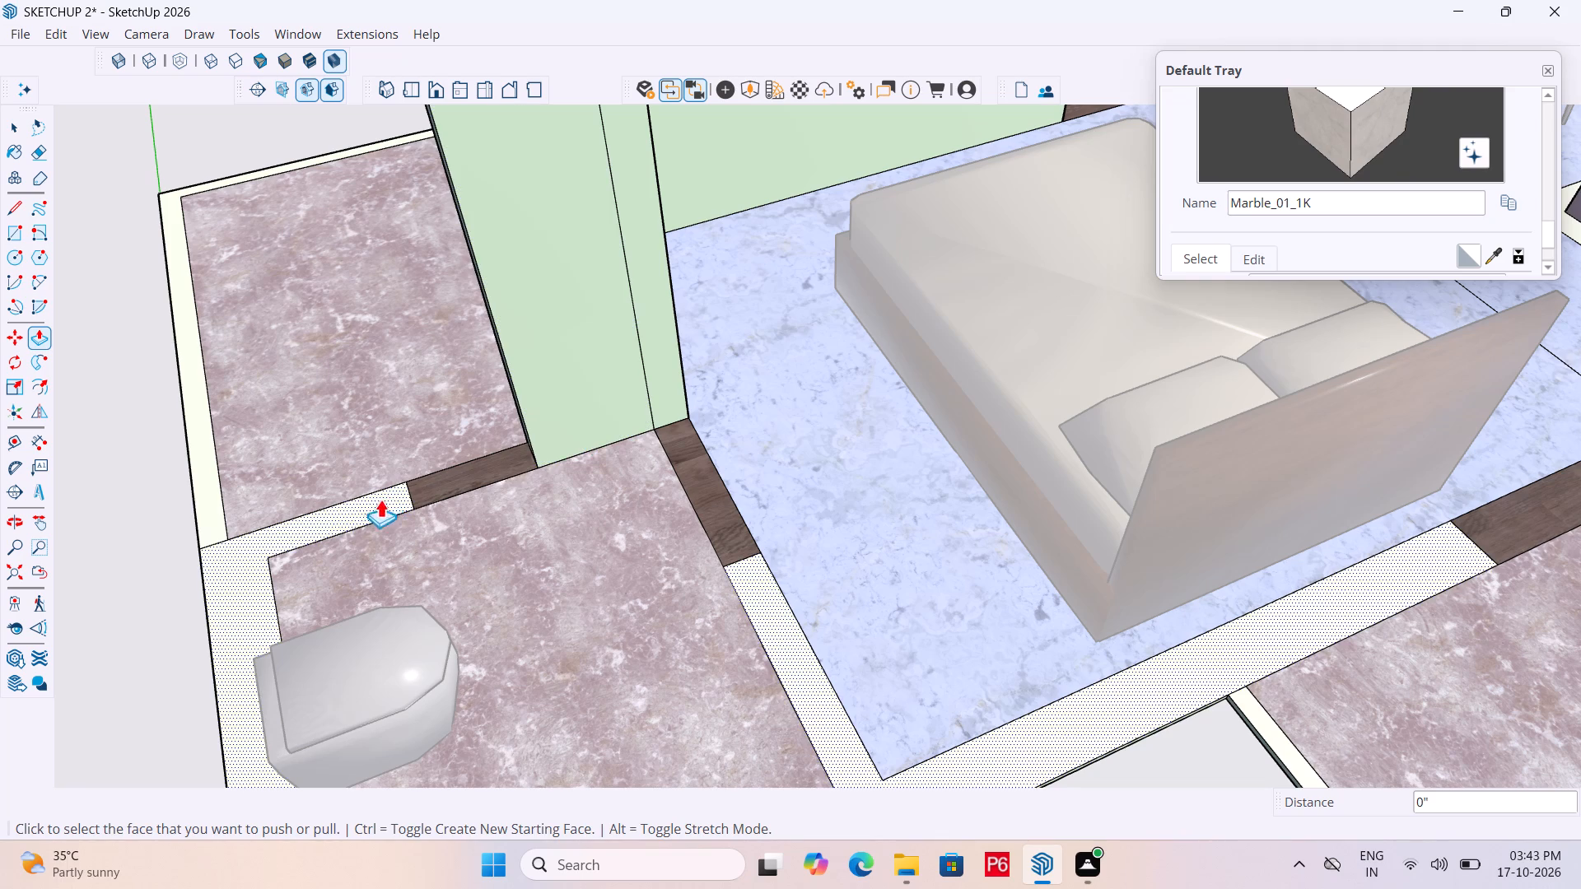
pyautogui.doubleClick(342, 508)
# Extrude the wall section behind the kitchen cabinets, between the kitchen and the balcony, to the height of the adjacent bedroom wall.
pyautogui.scroll(-7, 516, 379)
pyautogui.scroll(-3, 608, 339)
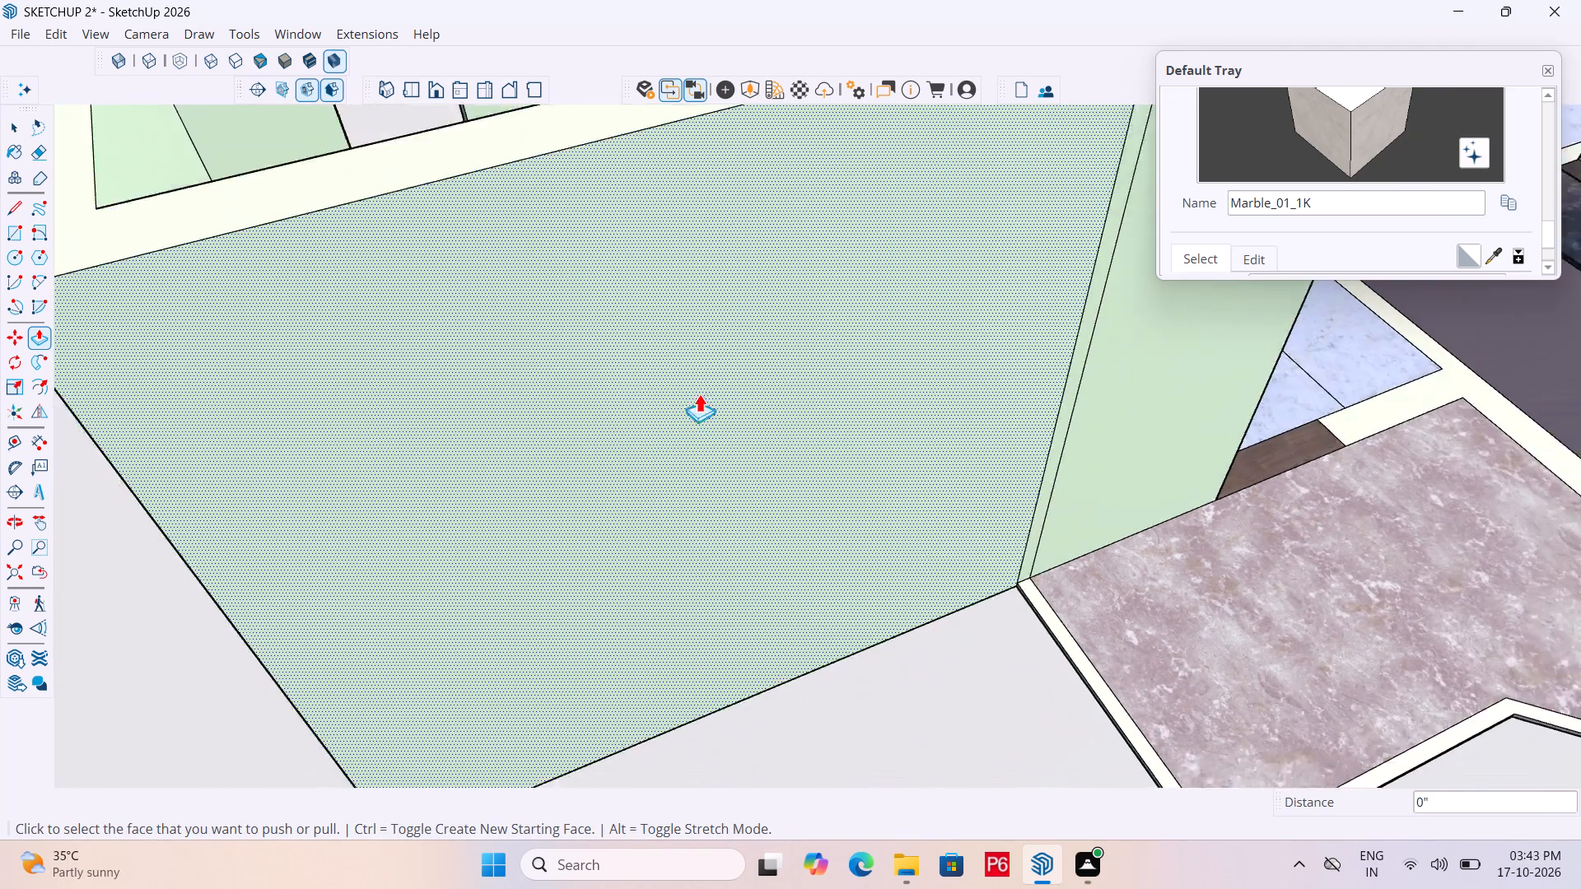
pyautogui.scroll(-9, 699, 393)
pyautogui.moveTo(842, 493); pyautogui.dragTo(396, 472, button='middle')
pyautogui.scroll(11, 868, 547)
pyautogui.doubleClick(917, 503)
pyautogui.scroll(-5, 852, 422)
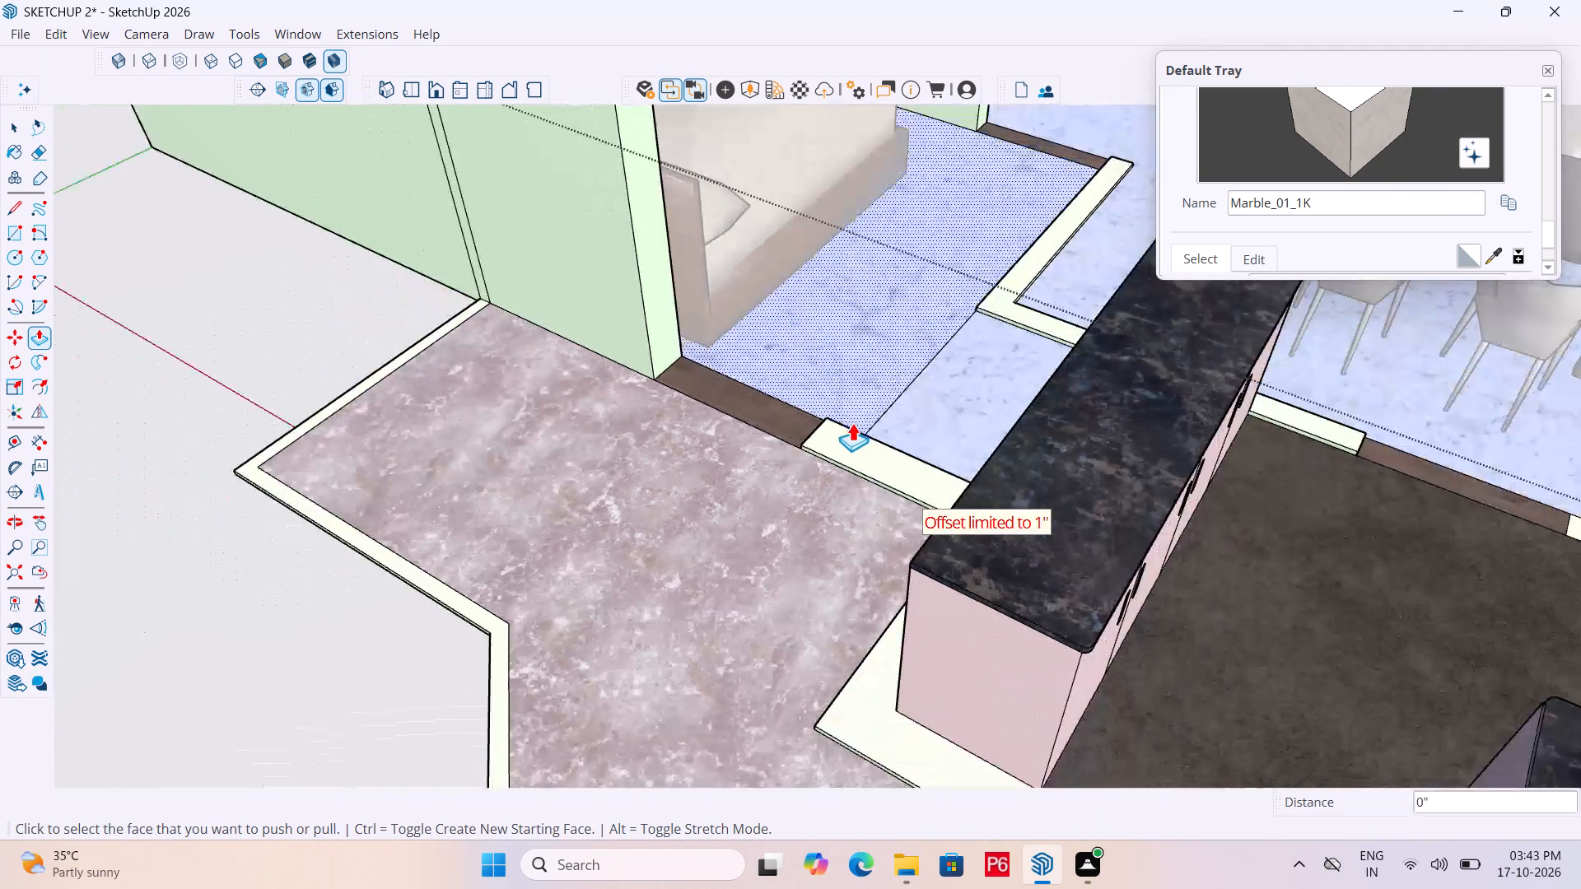
pyautogui.click(903, 468)
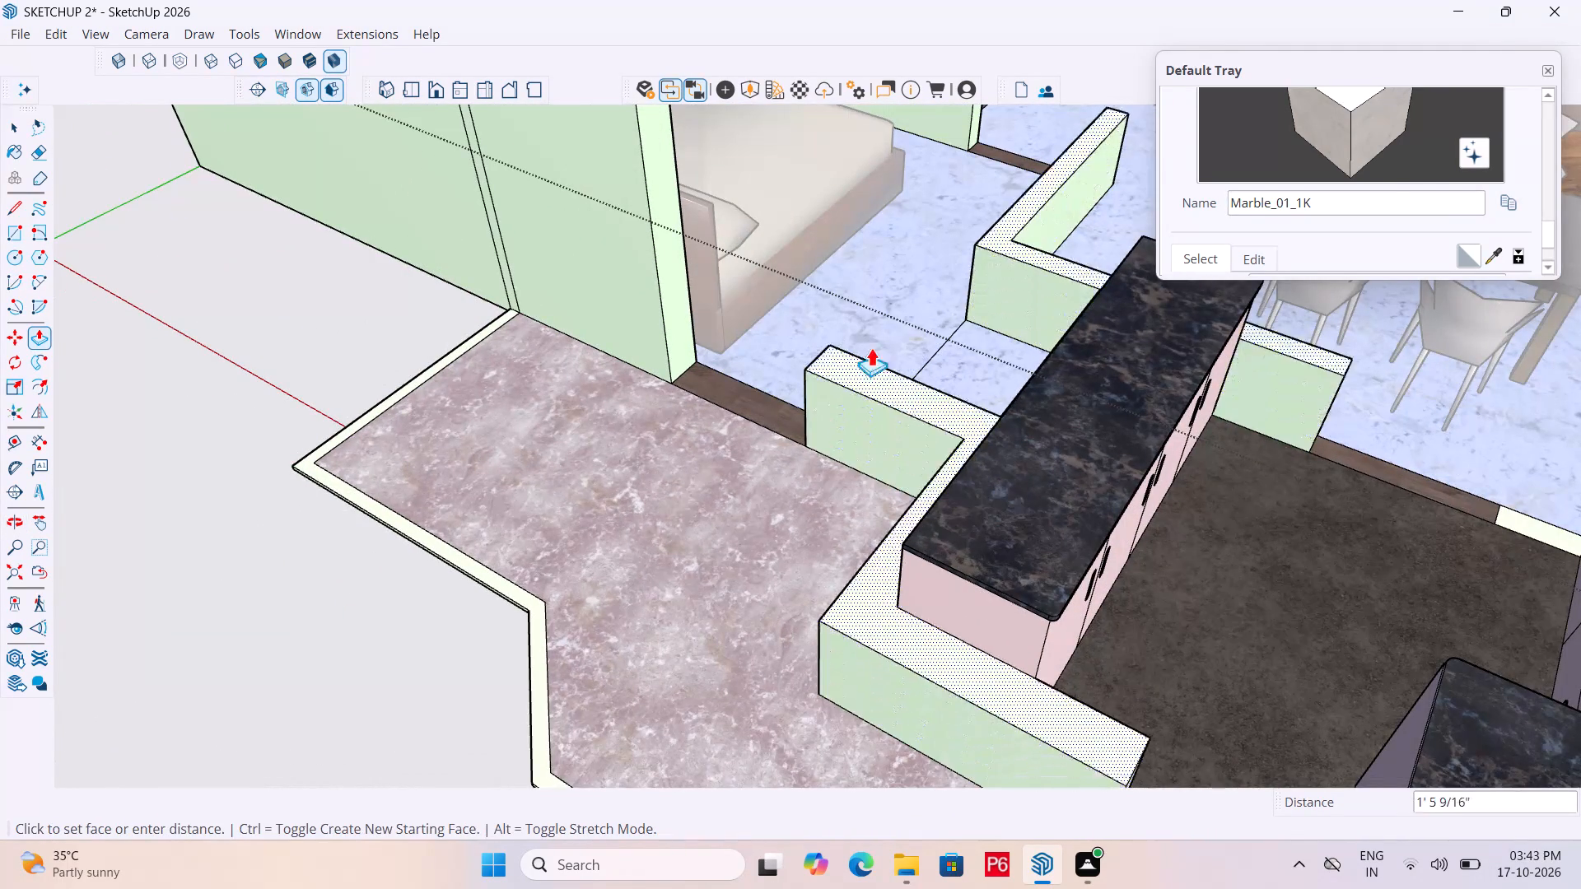
pyautogui.scroll(-6, 818, 399)
pyautogui.scroll(-4, 771, 346)
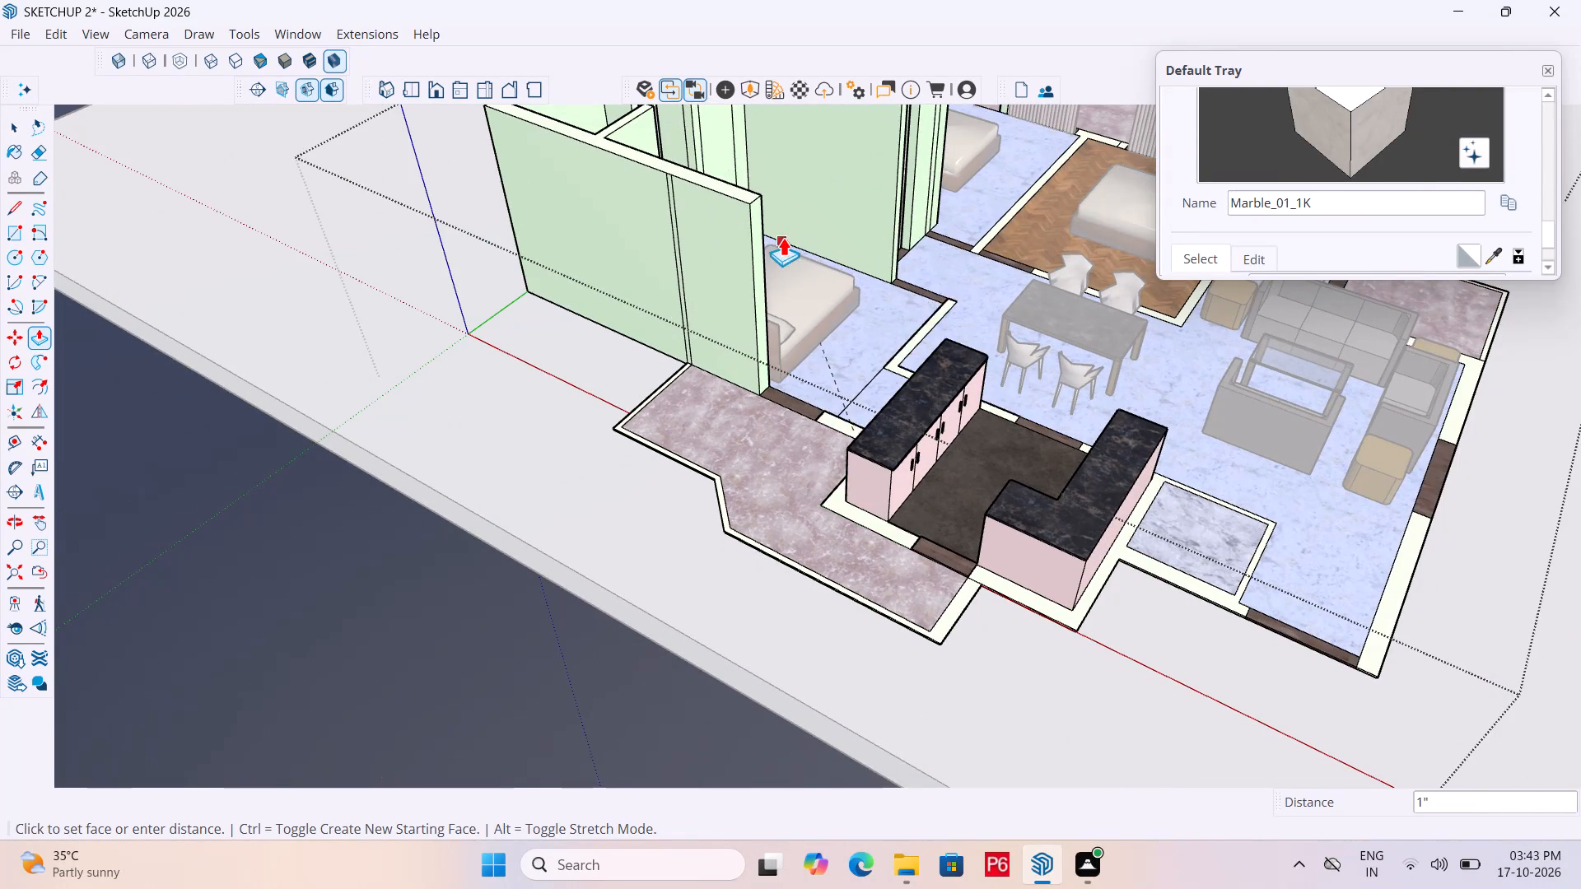
pyautogui.scroll(4, 735, 146)
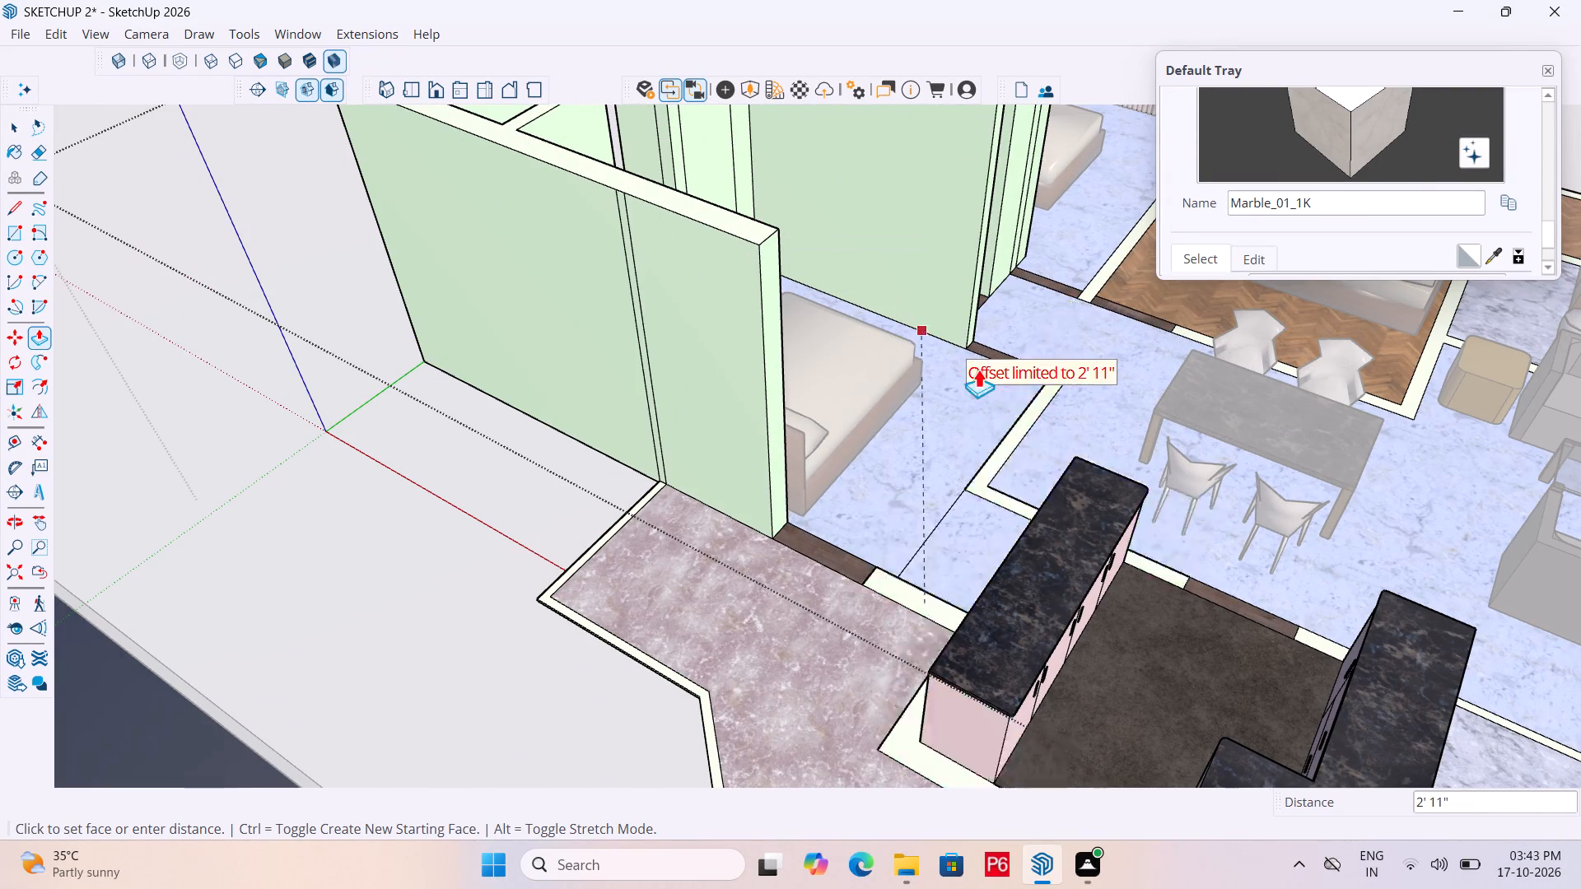
pyautogui.click(1089, 483)
pyautogui.scroll(1, 987, 567)
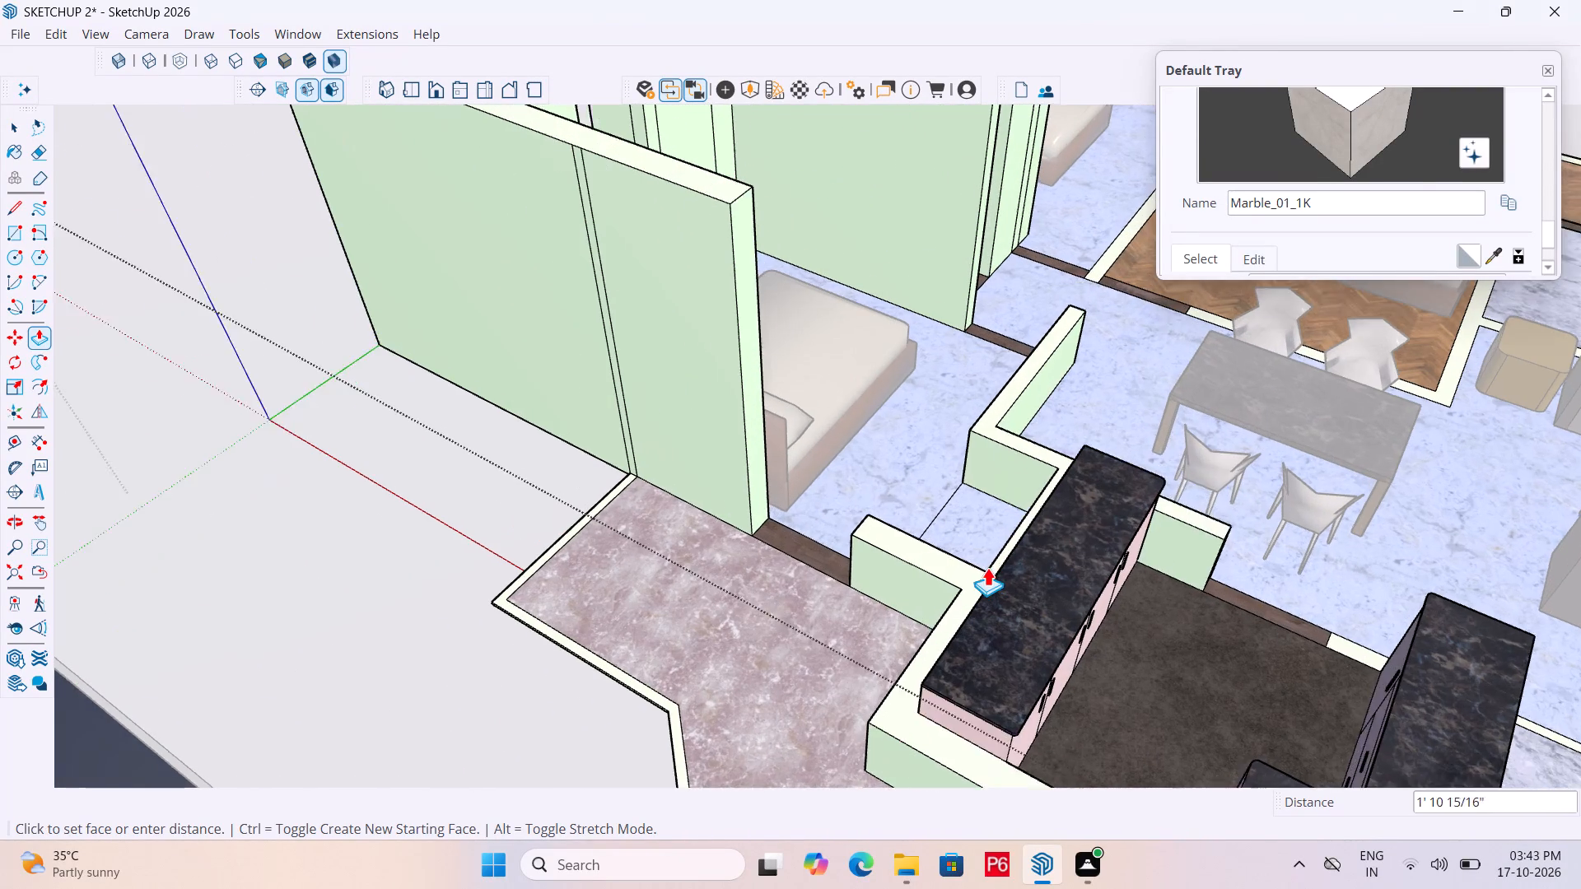
pyautogui.scroll(2, 987, 567)
pyautogui.click(1080, 508)
pyautogui.click(982, 565)
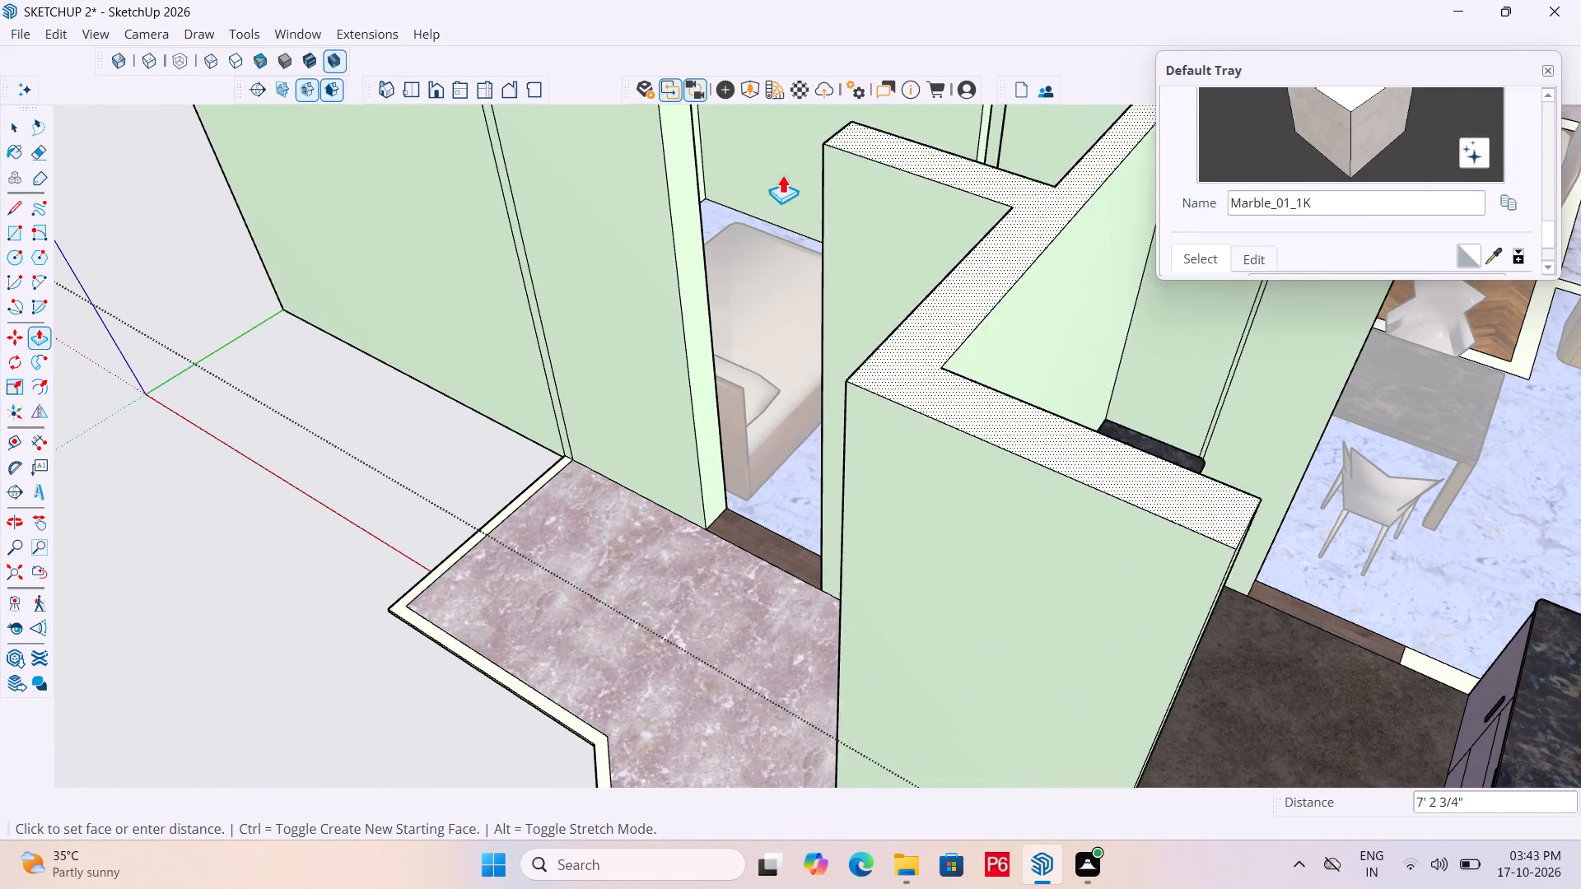
pyautogui.scroll(-3, 828, 329)
pyautogui.click(714, 161)
# Extrude the outer wall around the L-shaped kitchen counter and the small marble-floored room to the height of the raised kitchen wall.
pyautogui.scroll(-6, 669, 167)
pyautogui.scroll(5, 981, 537)
pyautogui.click(1002, 580)
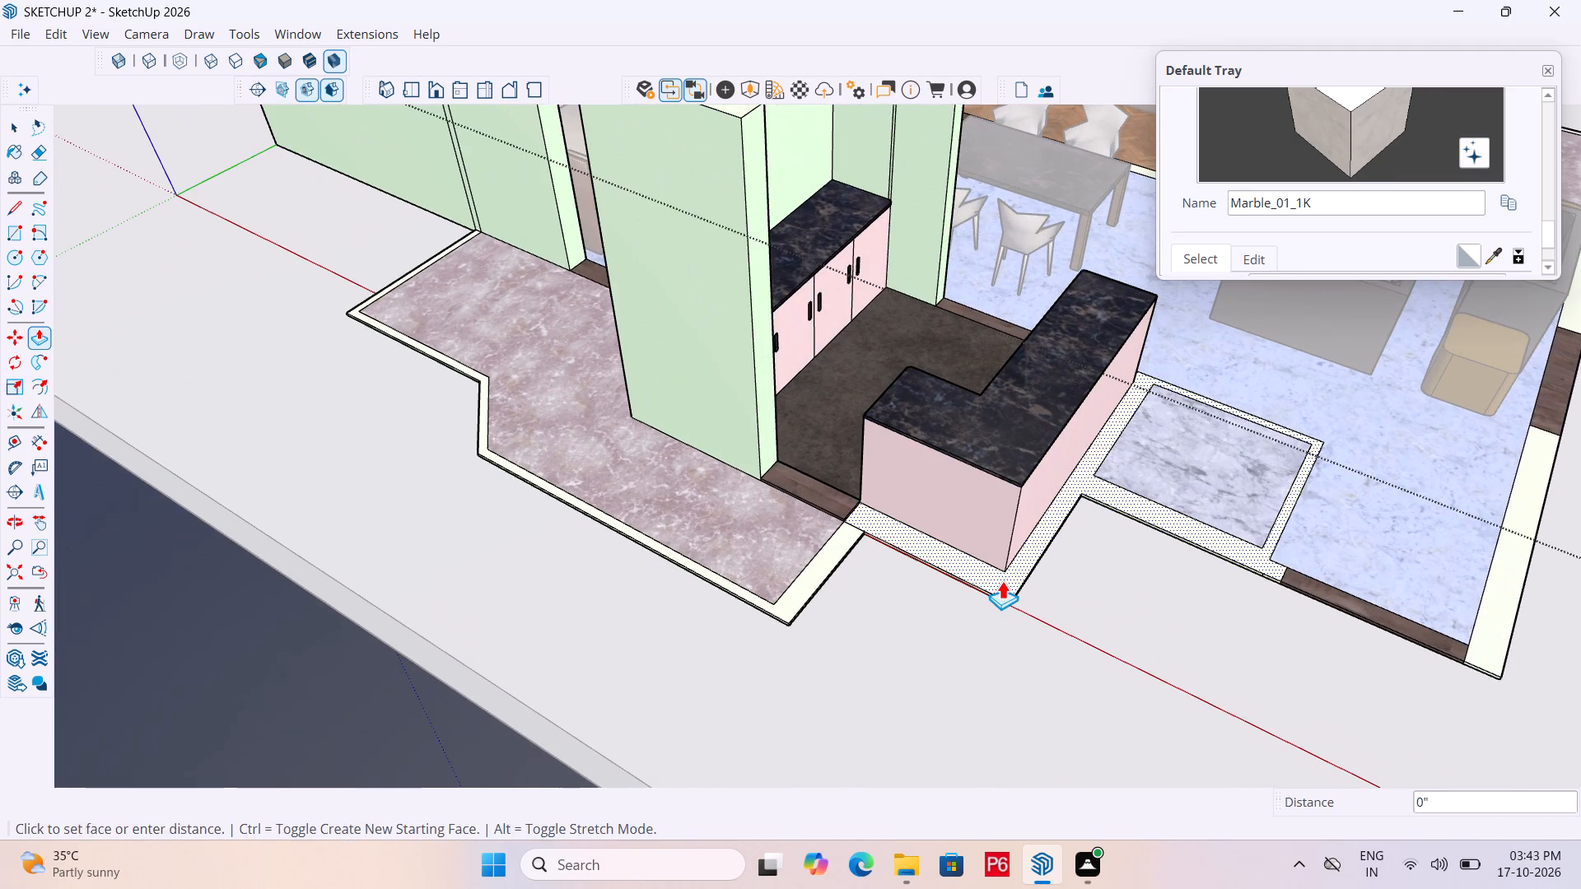
pyautogui.hotkey('ctrl', 'z')
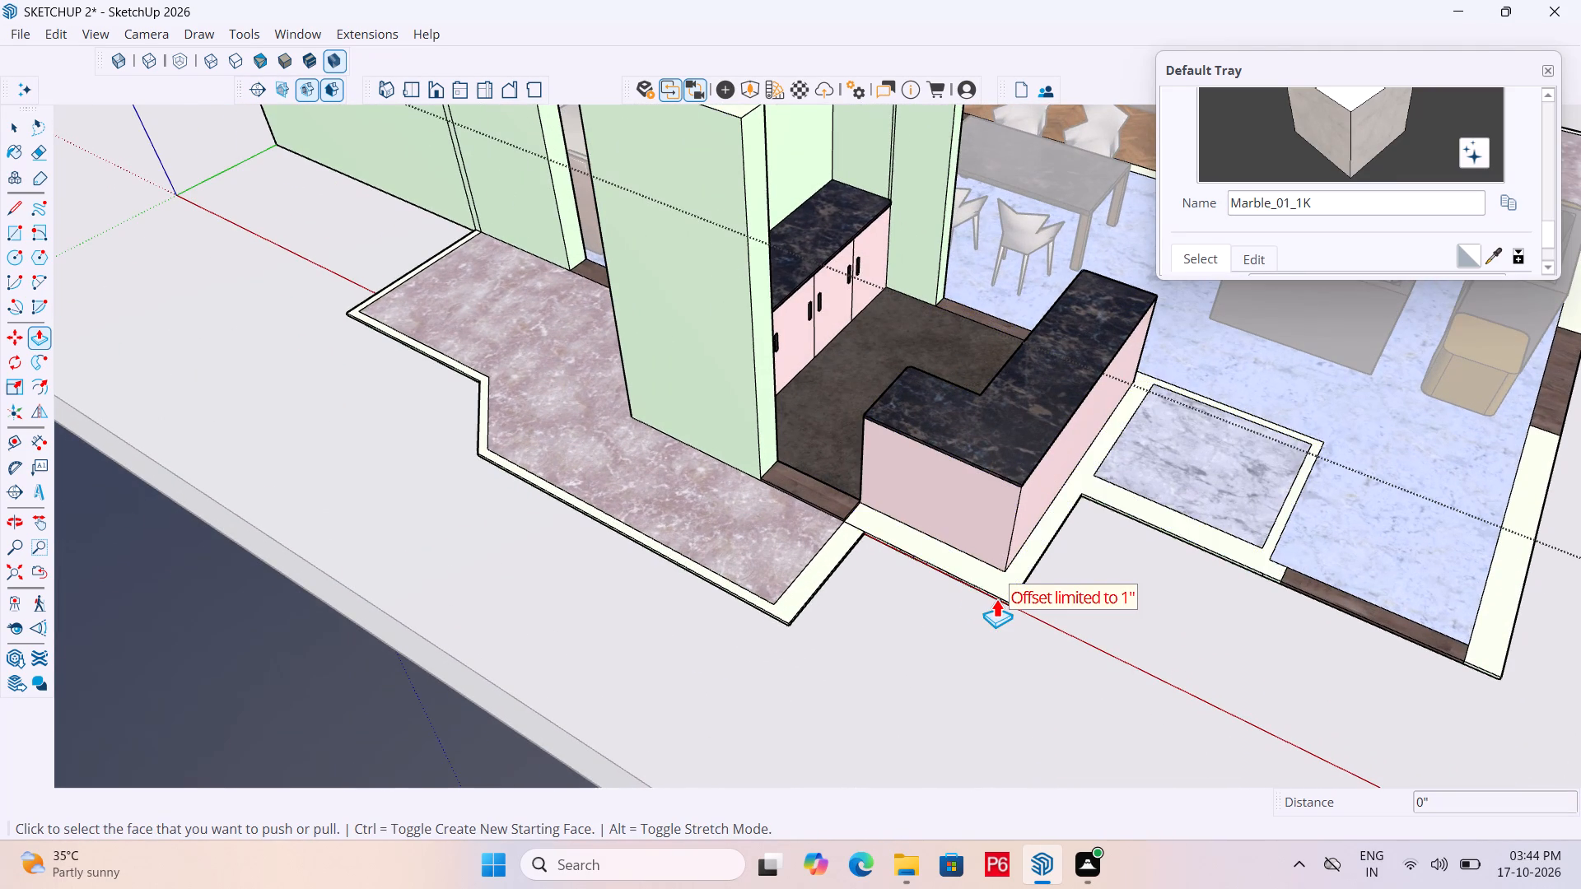
pyautogui.scroll(5, 996, 598)
pyautogui.click(951, 543)
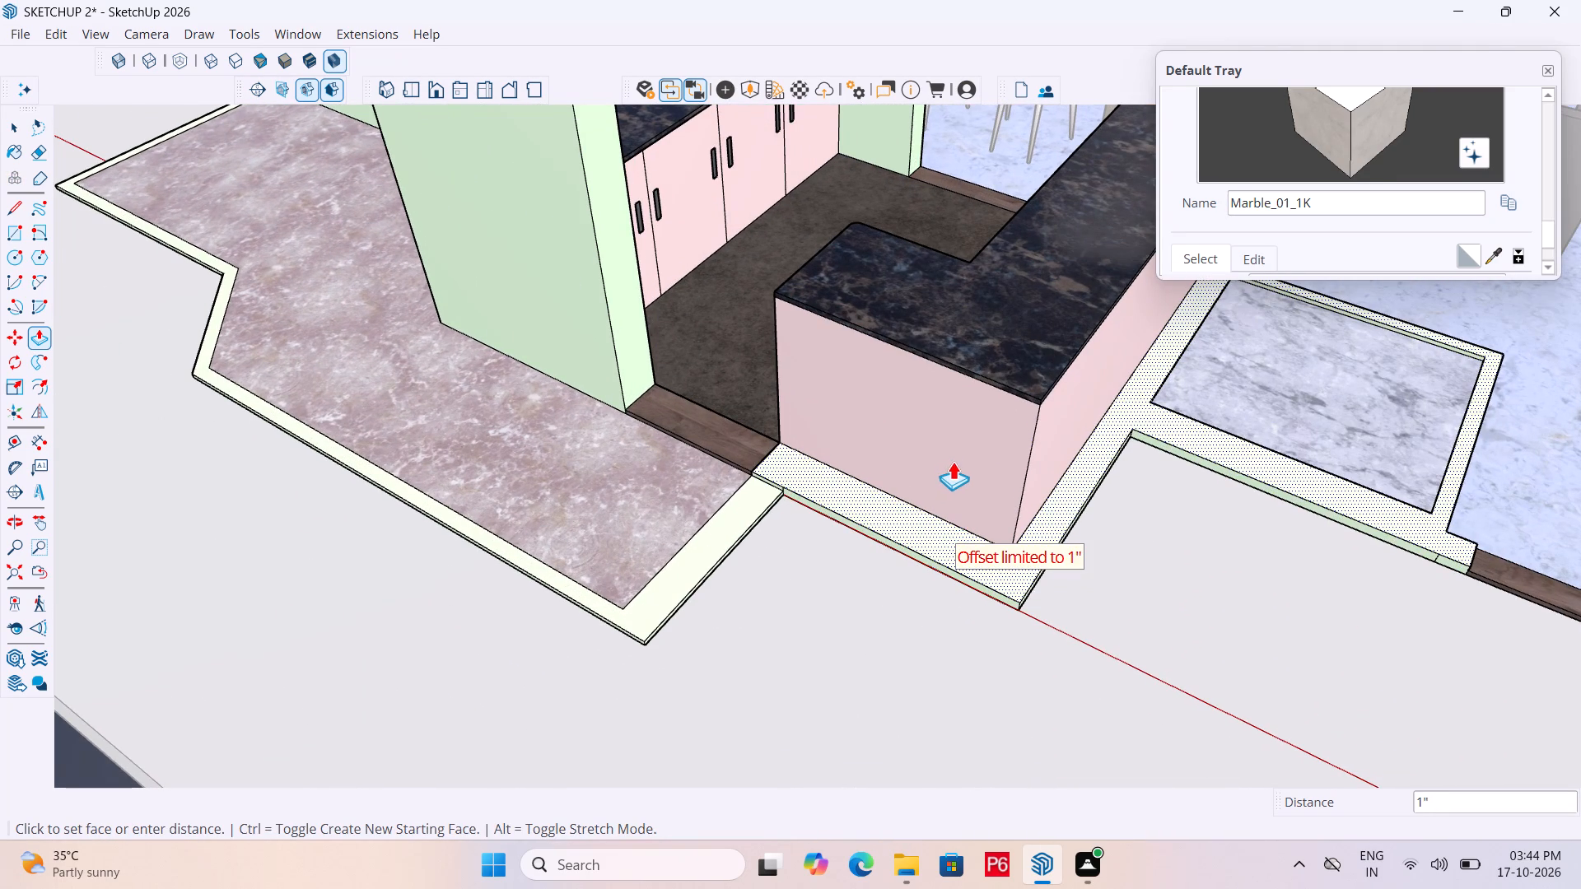
pyautogui.tripleClick(958, 454)
pyautogui.press('Escape')
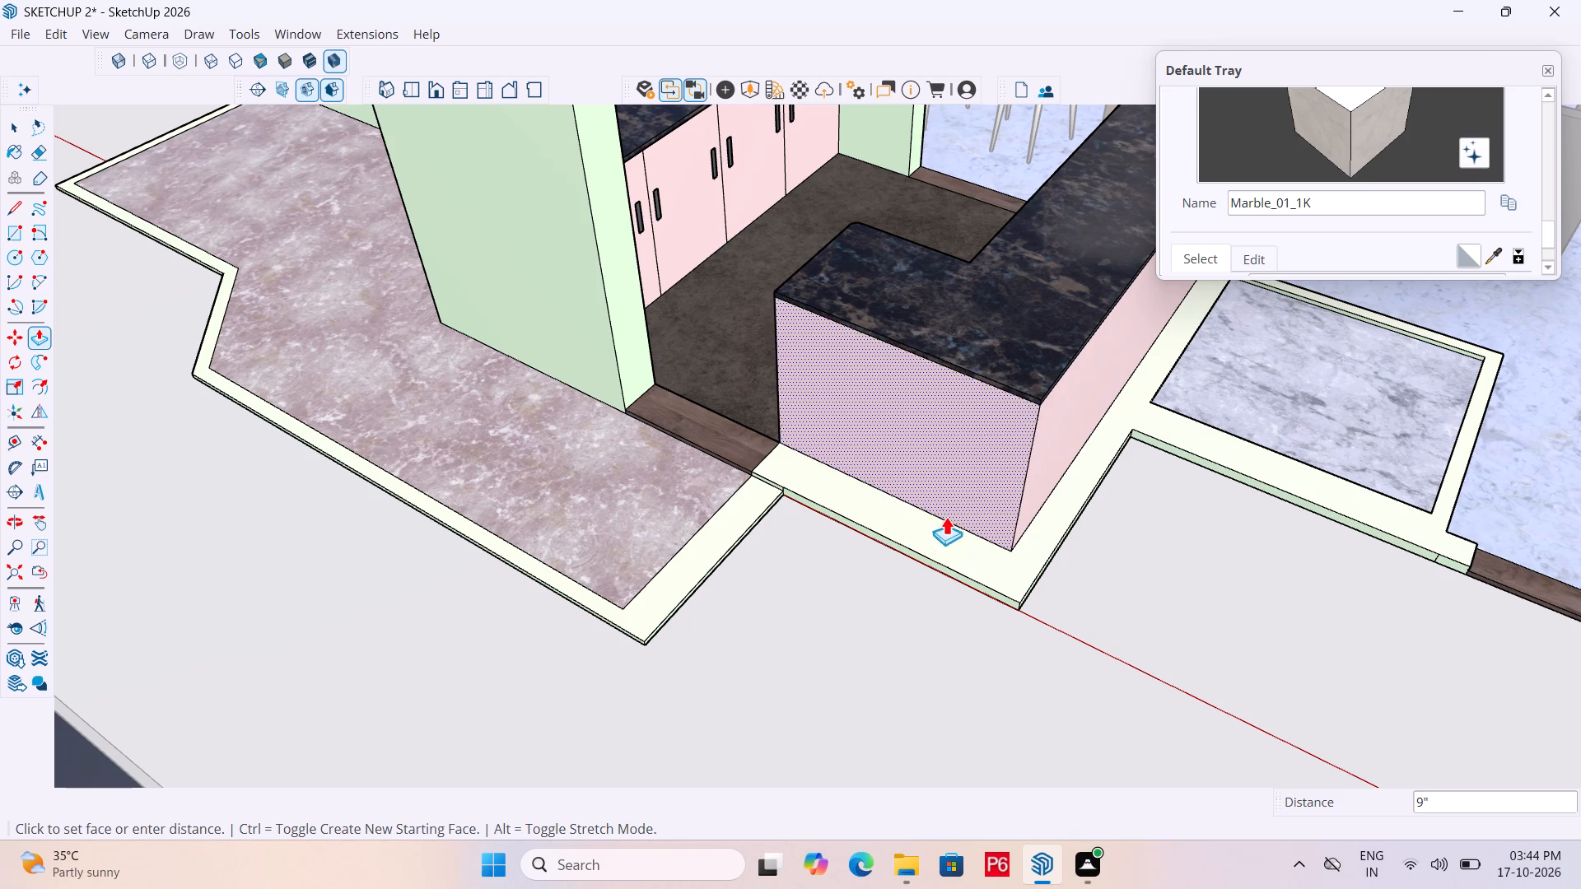
pyautogui.click(944, 543)
pyautogui.click(905, 258)
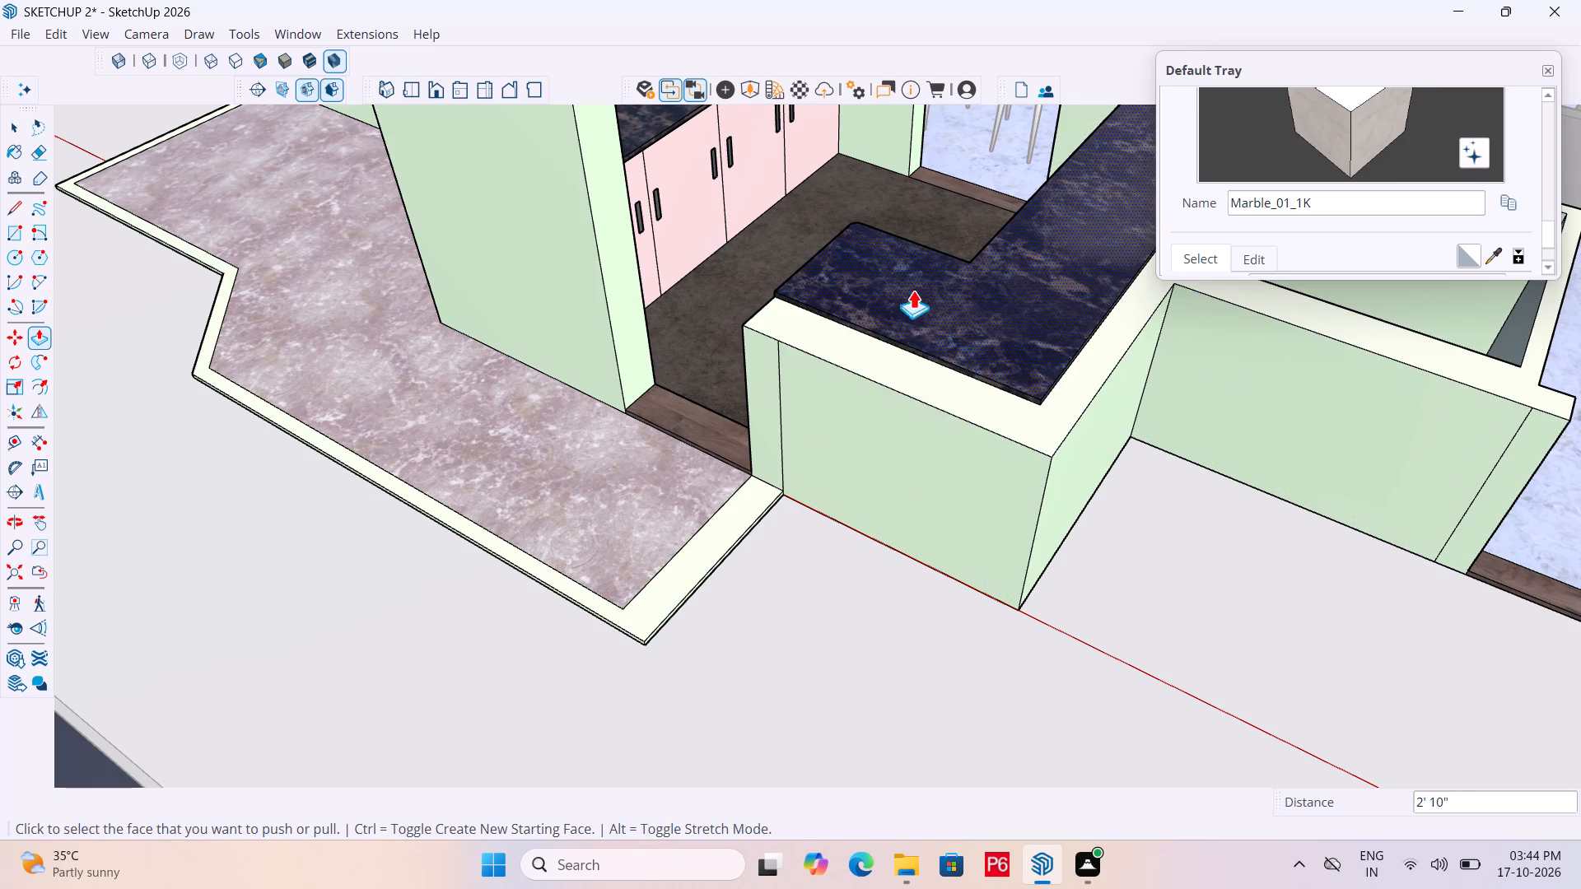
pyautogui.click(930, 389)
pyautogui.scroll(-7, 933, 378)
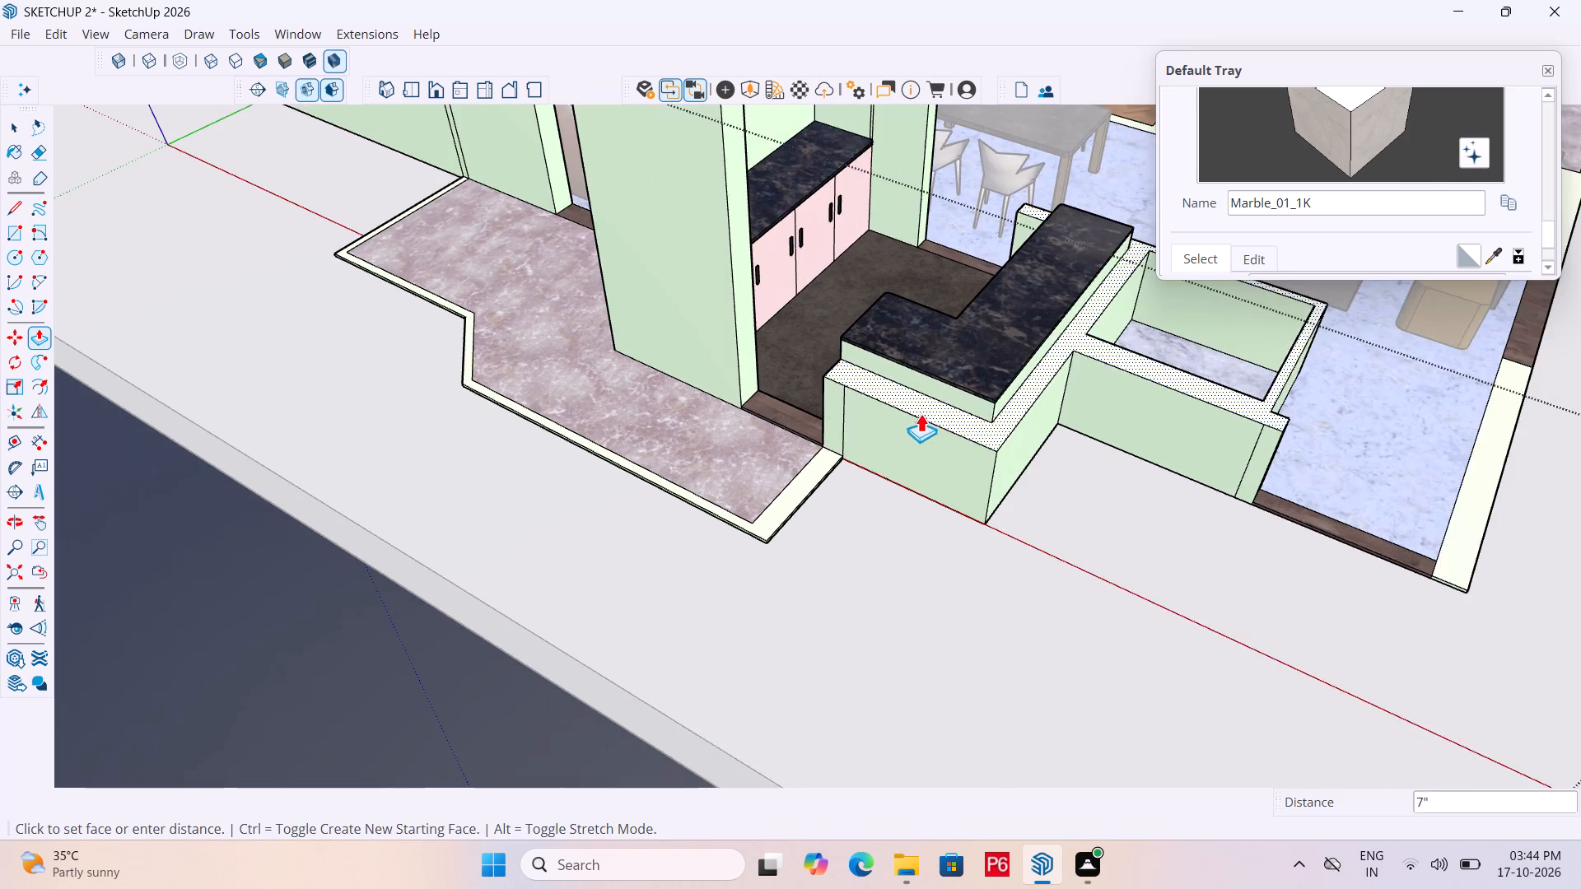
pyautogui.scroll(-2, 921, 413)
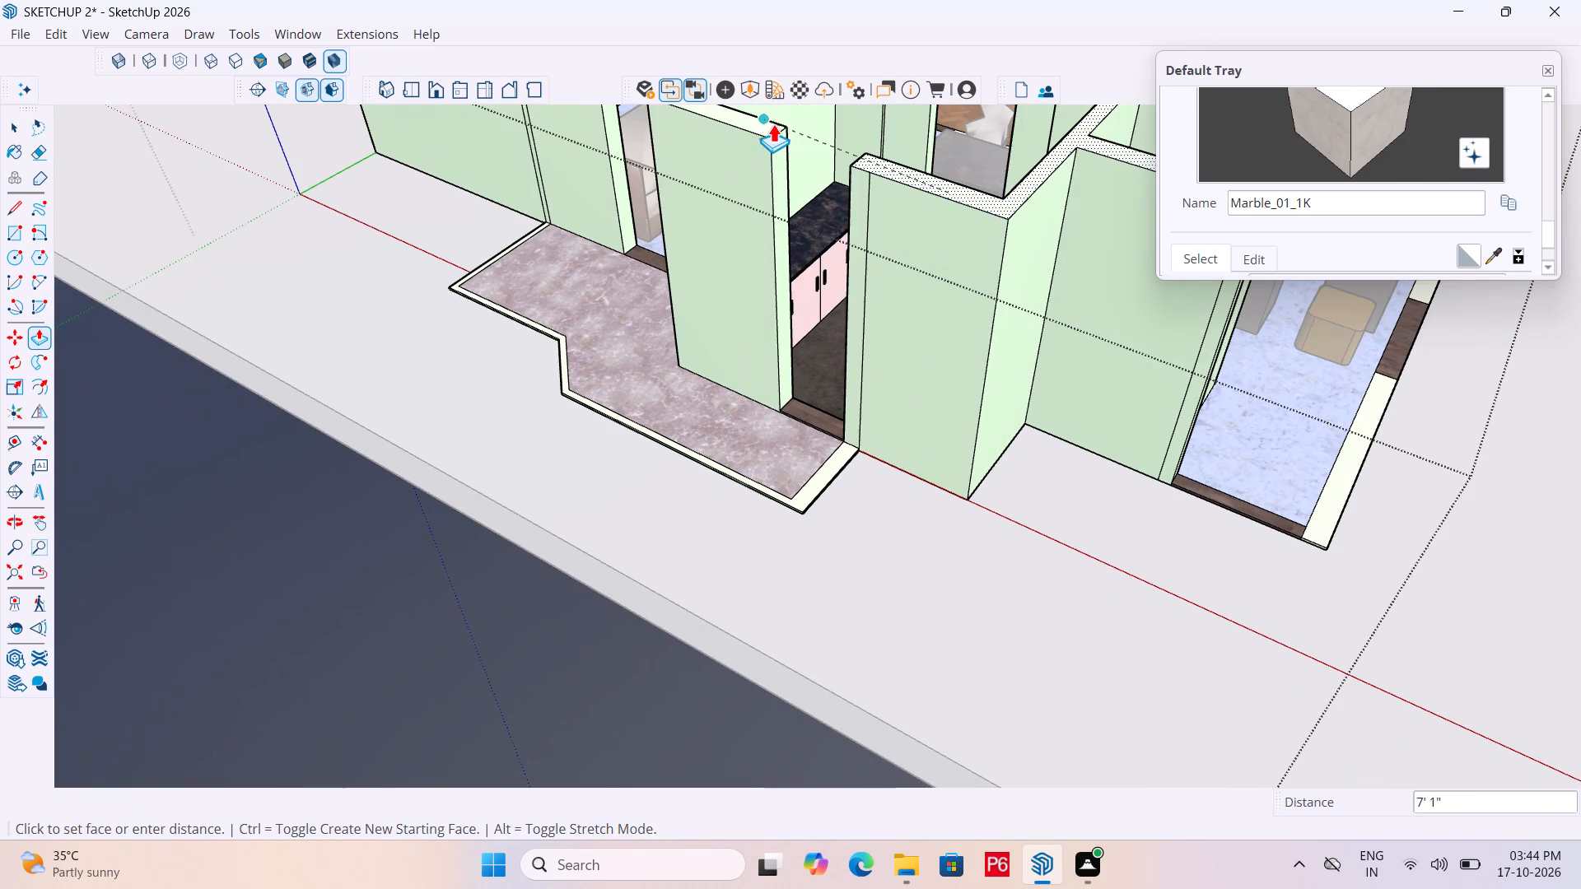
pyautogui.click(773, 123)
# Extrude the outer wall strip at the living area's corner, beside the entrance opening, up by 10'.
pyautogui.scroll(-6, 627, 287)
pyautogui.scroll(10, 1065, 392)
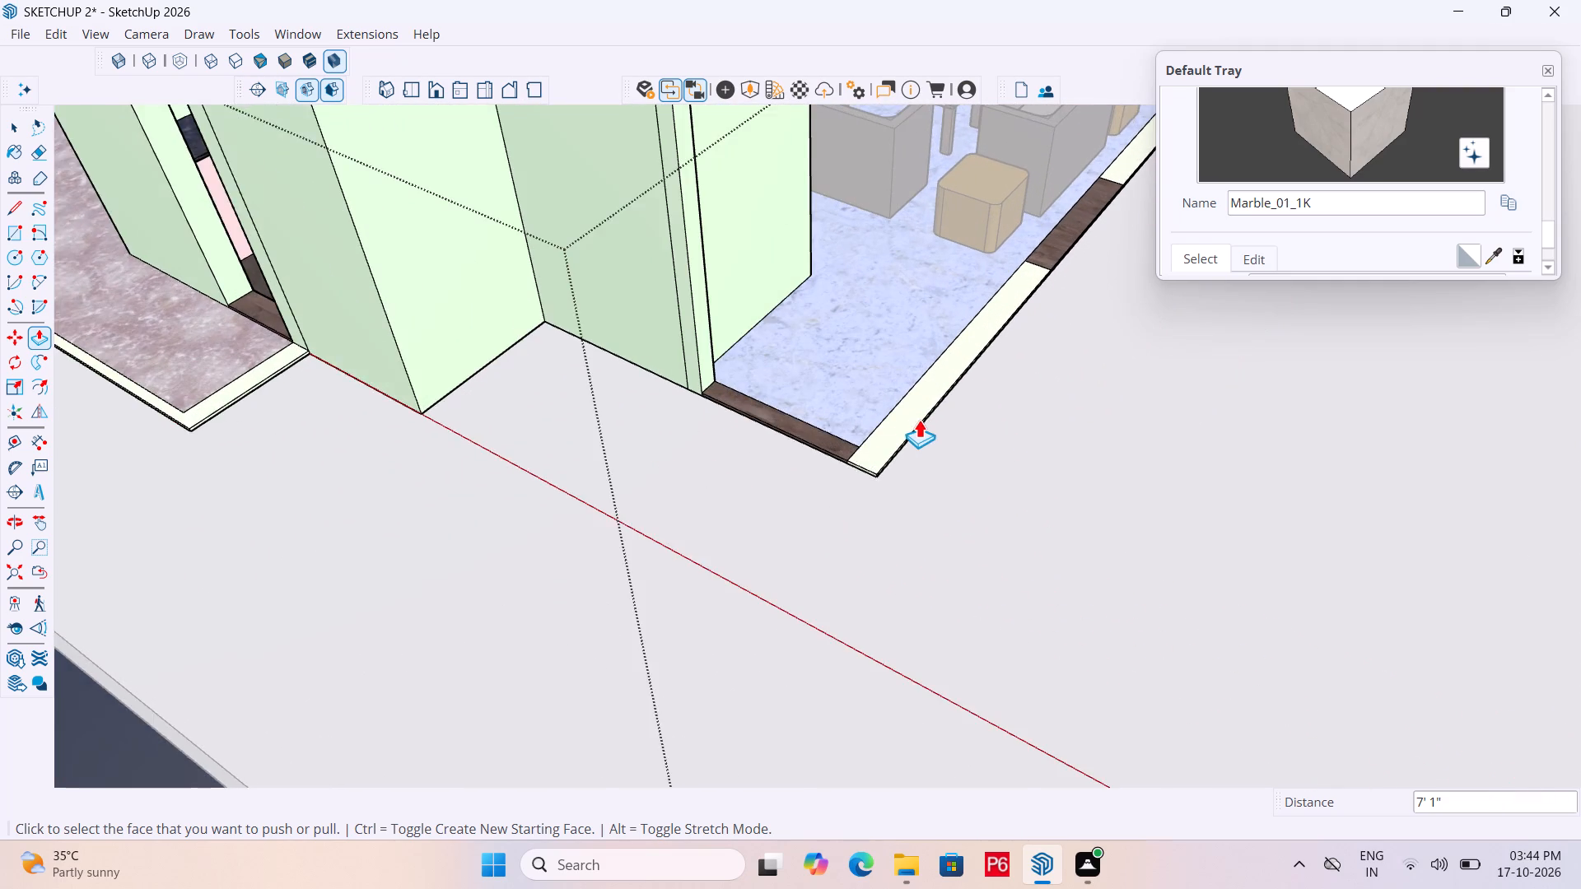
pyautogui.click(898, 432)
pyautogui.scroll(-5, 819, 294)
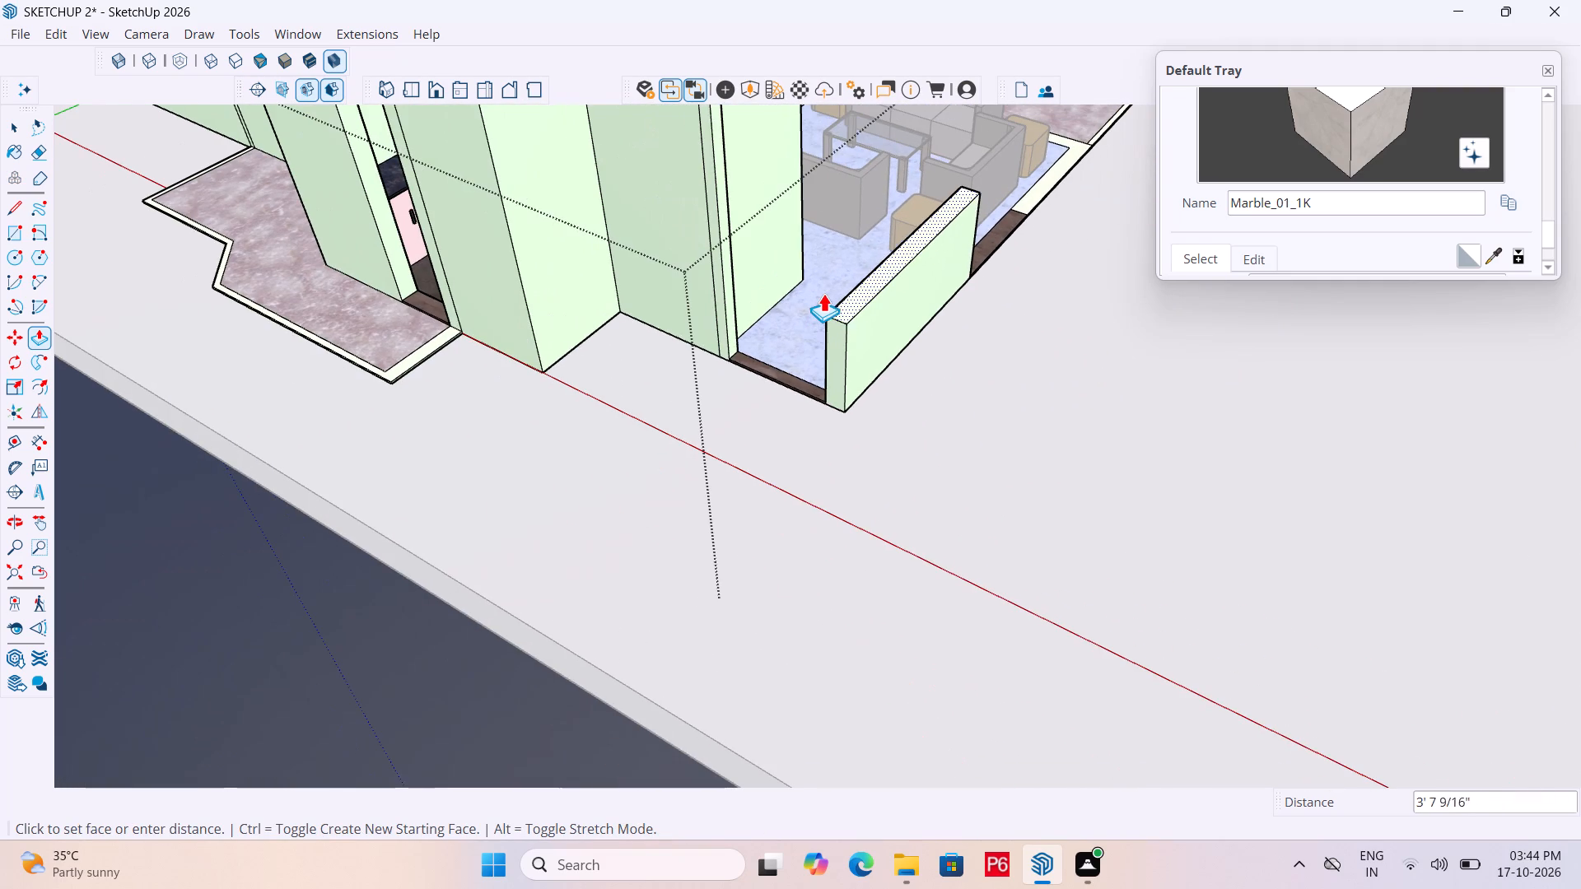
pyautogui.write('10')
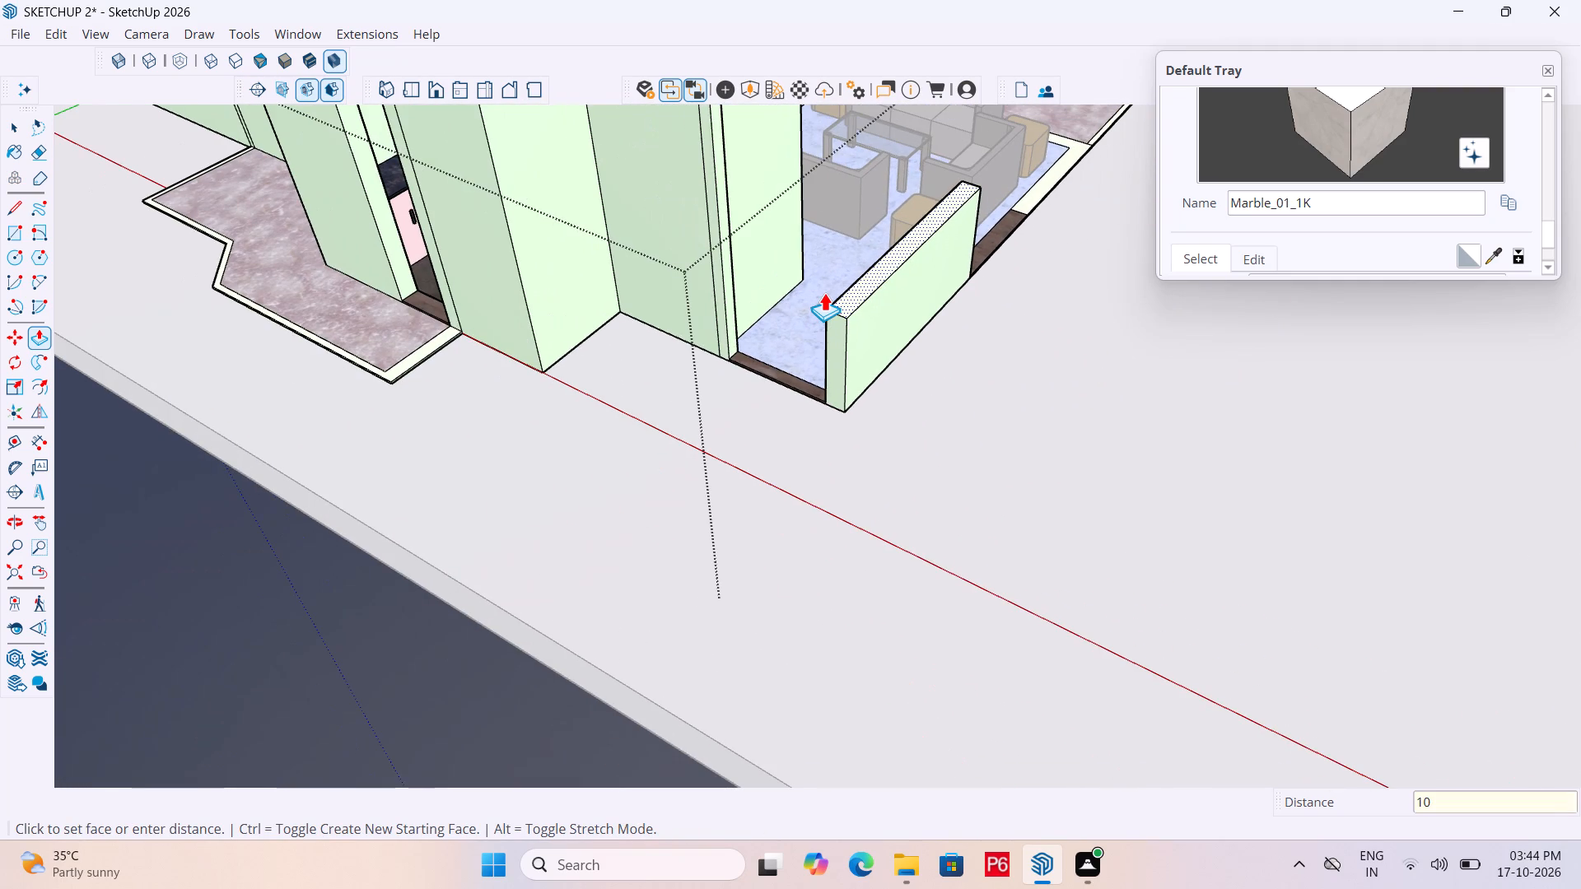
pyautogui.press("'")
pyautogui.press('Return')
# Repeat the 10' extrusion on the living area's outer wall segment across the window opening, next to the small balcony.
pyautogui.scroll(-5, 752, 384)
pyautogui.scroll(-4, 934, 324)
pyautogui.moveTo(1043, 332); pyautogui.dragTo(808, 384, button='middle')
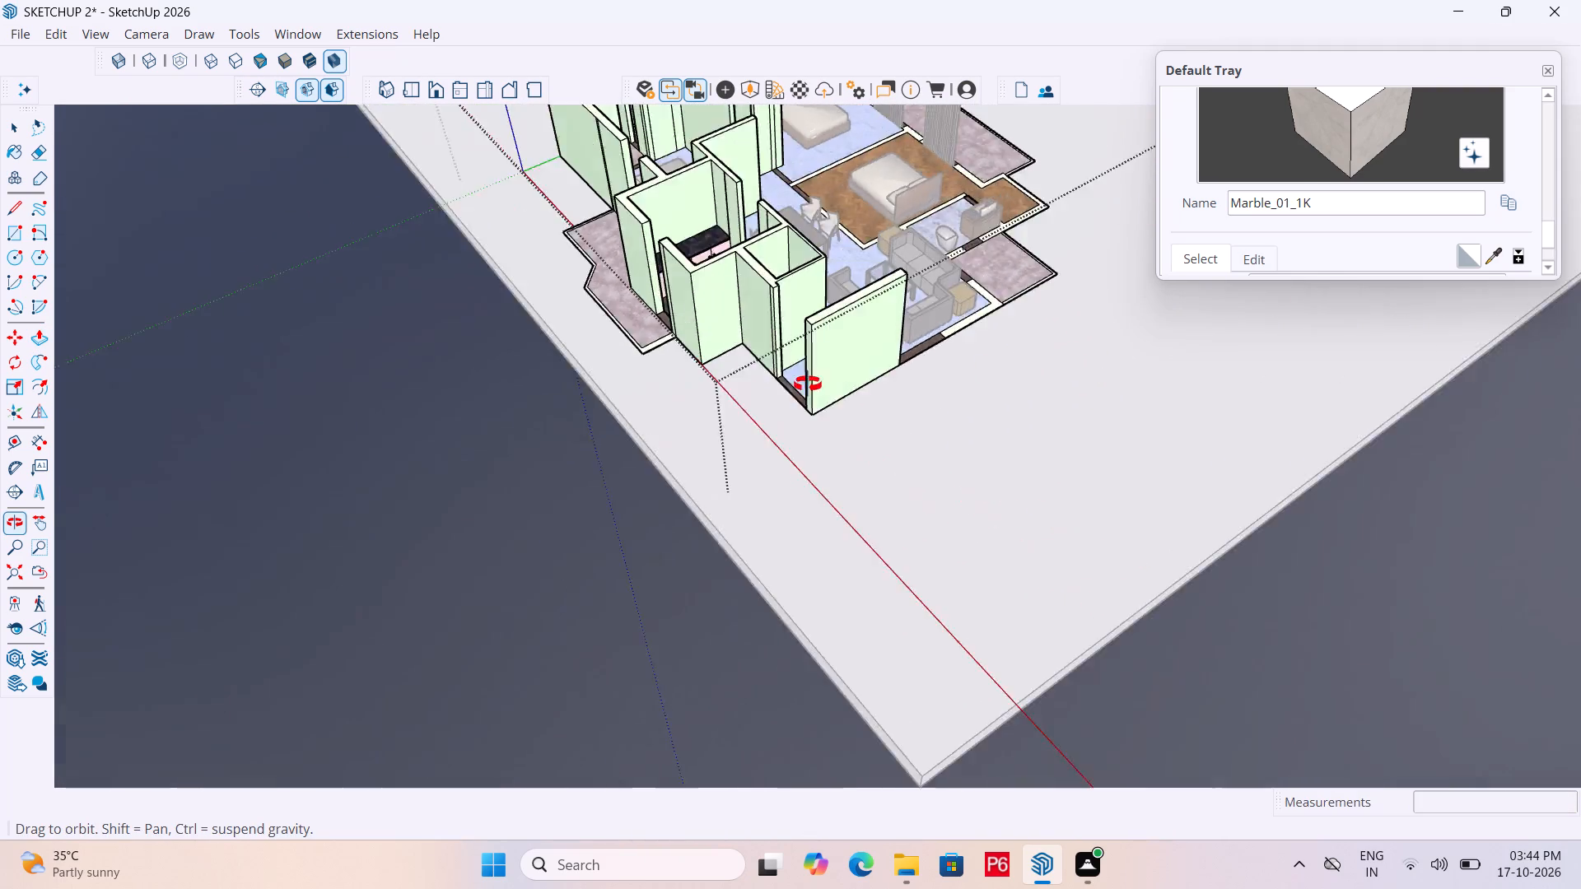
pyautogui.moveTo(808, 384); pyautogui.dragTo(637, 387, button='middle')
pyautogui.scroll(11, 996, 373)
pyautogui.doubleClick(993, 413)
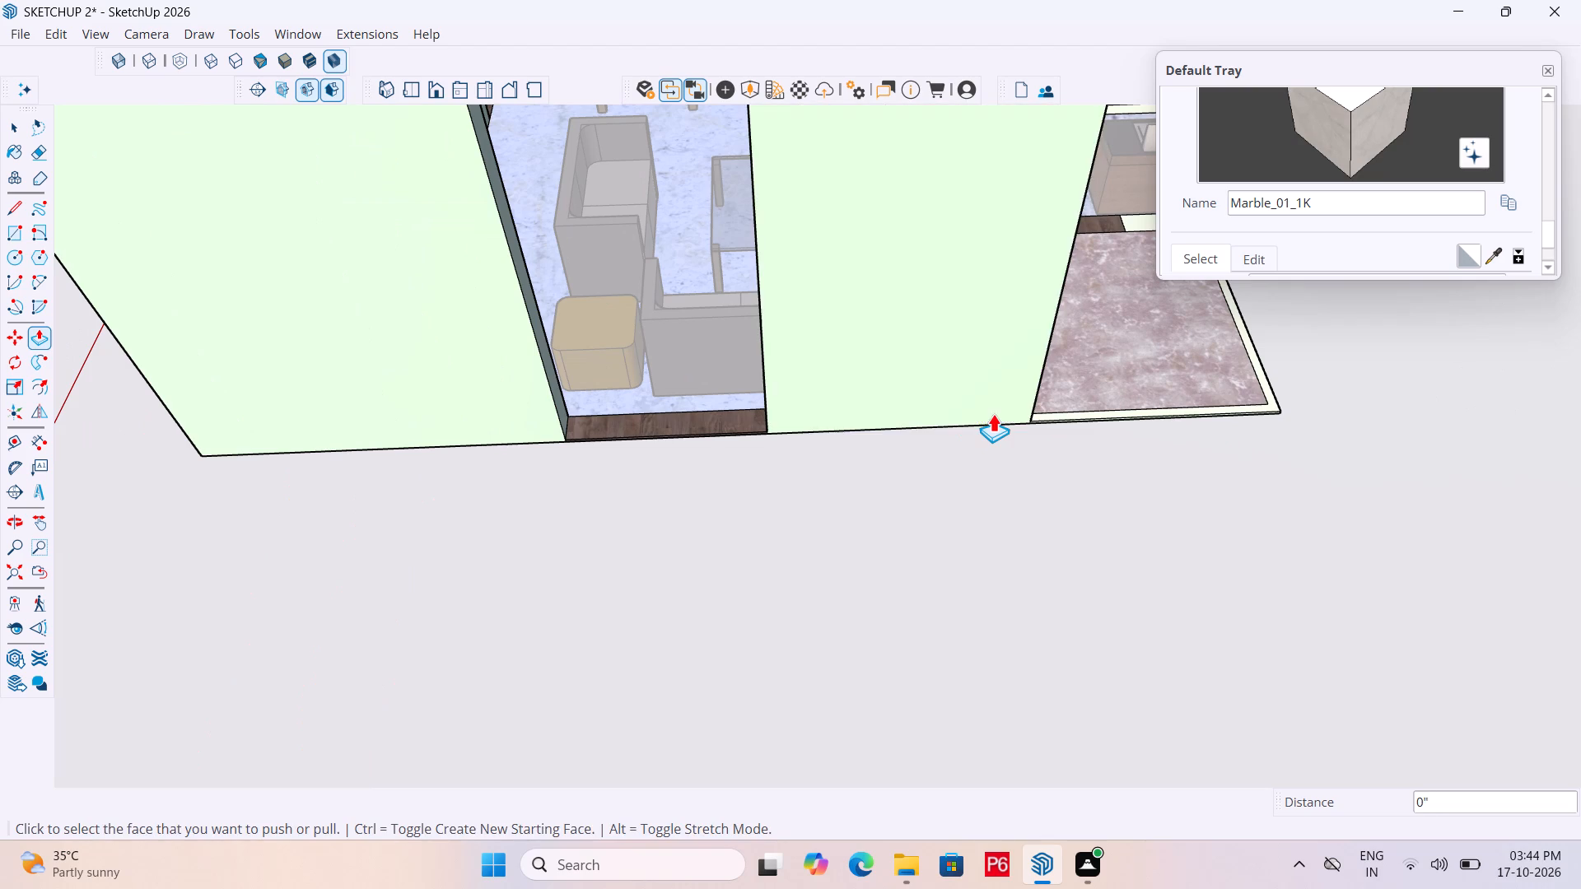
# Extrude the outer wall around the wood-floored bedroom's corner alcove and bathroom to the height of the living area wall, 9' 11 3/4".
pyautogui.scroll(-7, 822, 416)
pyautogui.scroll(-5, 707, 414)
pyautogui.moveTo(969, 412); pyautogui.dragTo(634, 411, button='middle')
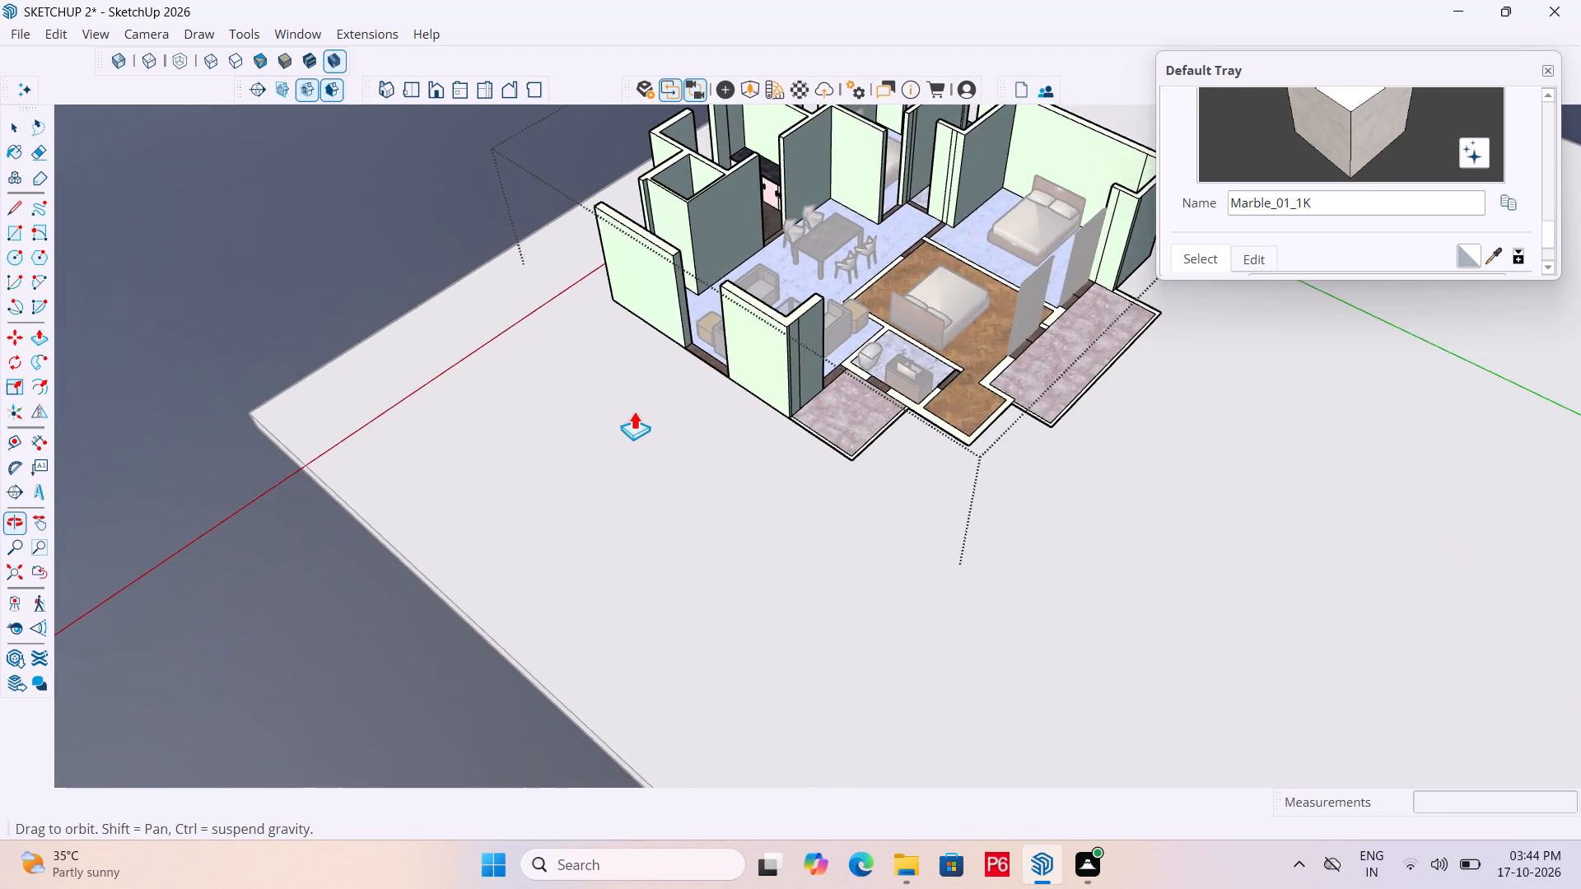
pyautogui.scroll(12, 970, 415)
pyautogui.doubleClick(877, 425)
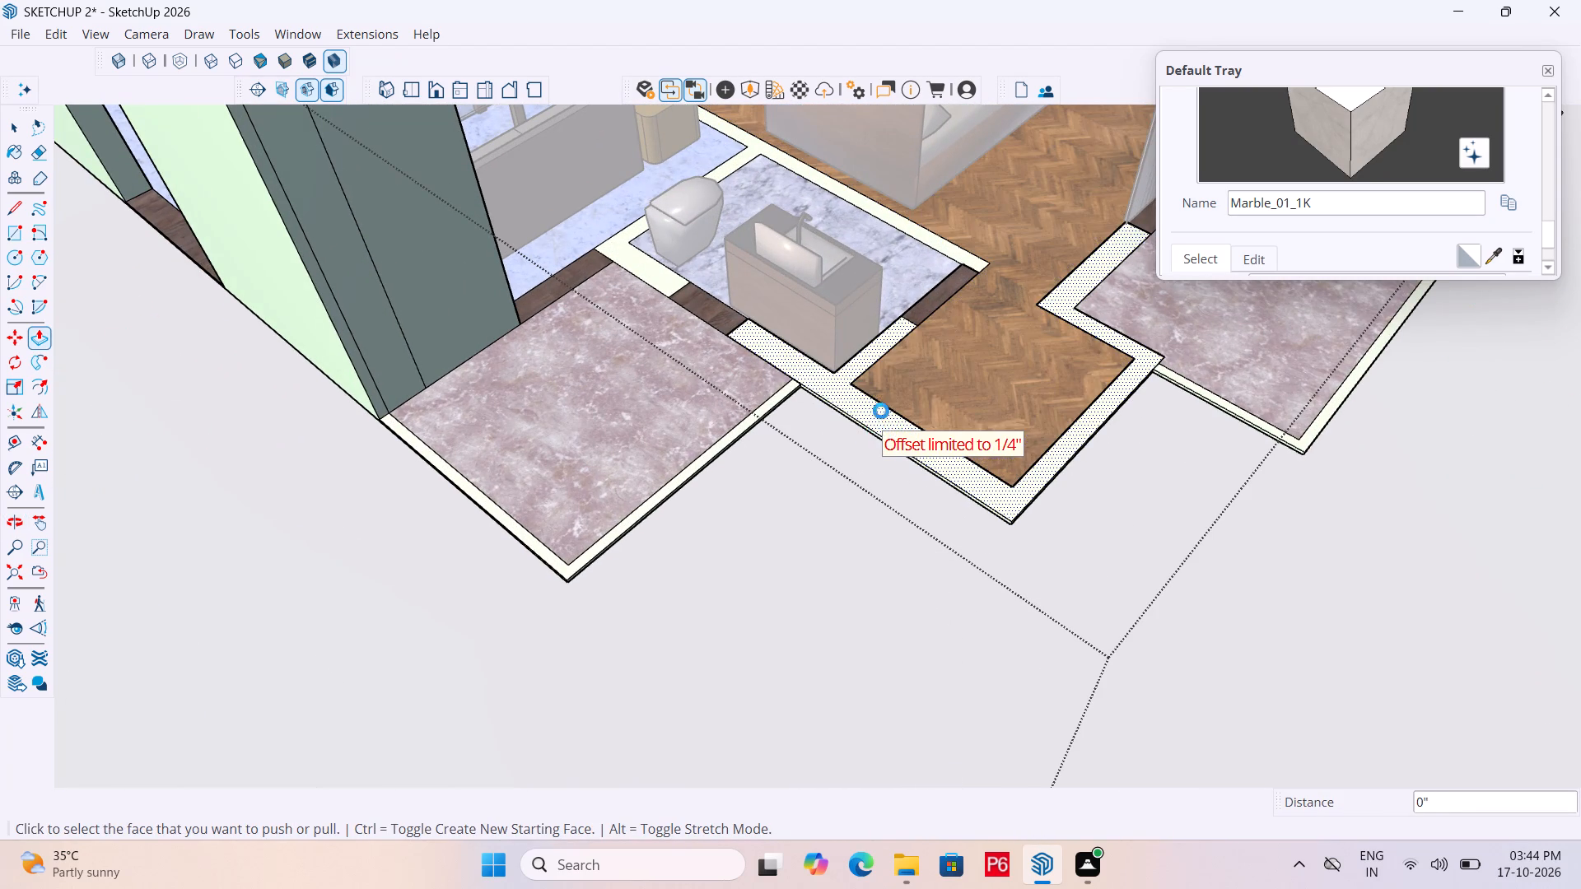
pyautogui.click(881, 411)
pyautogui.scroll(-7, 791, 254)
pyautogui.scroll(-3, 686, 285)
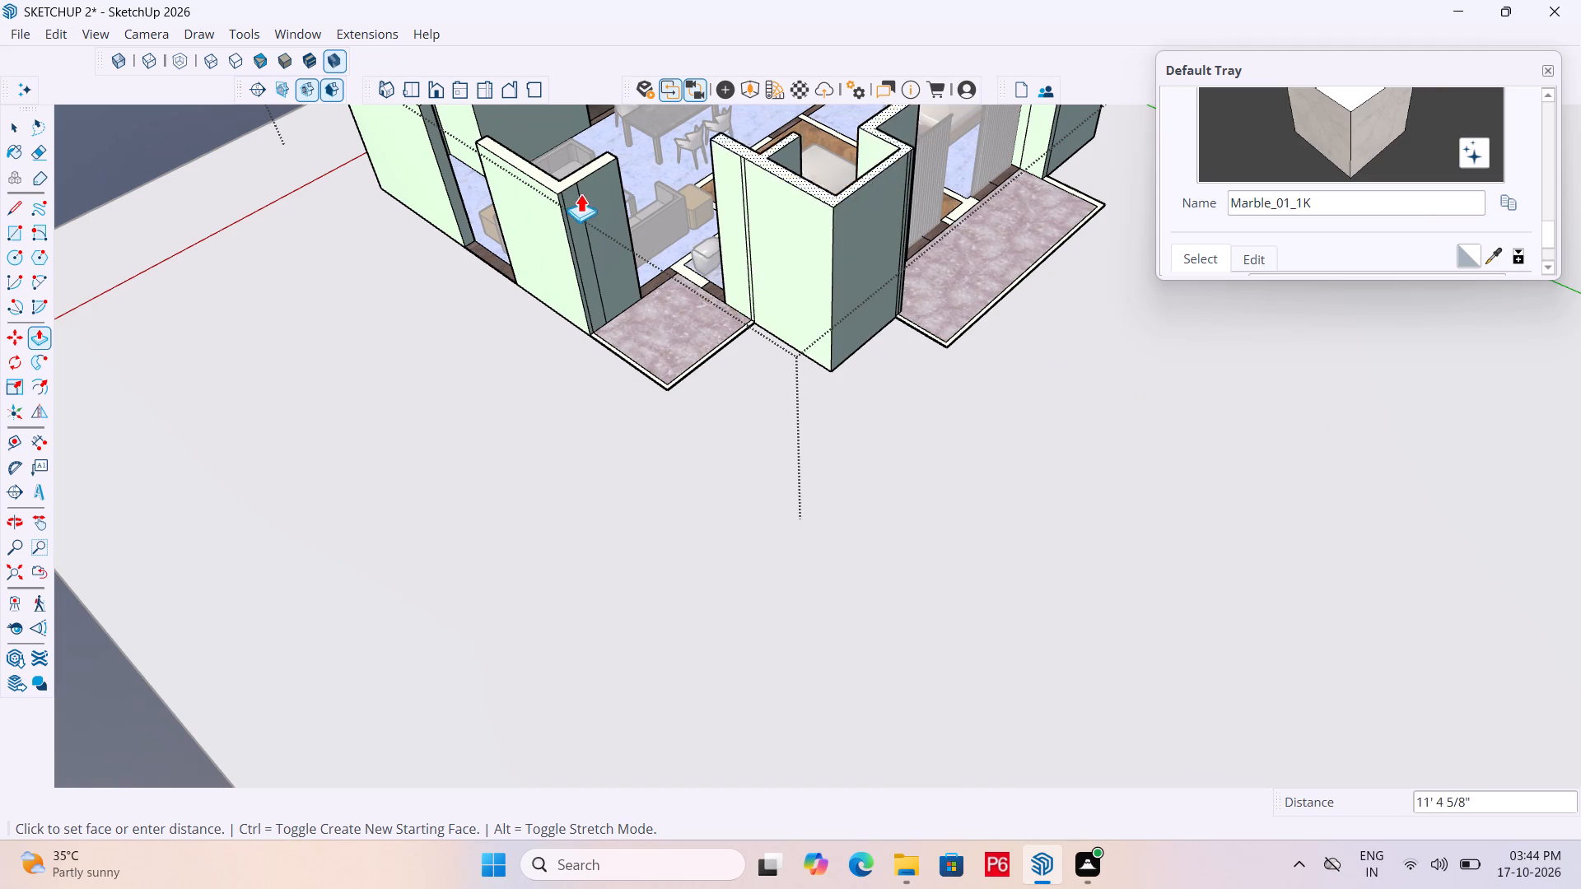
pyautogui.click(588, 161)
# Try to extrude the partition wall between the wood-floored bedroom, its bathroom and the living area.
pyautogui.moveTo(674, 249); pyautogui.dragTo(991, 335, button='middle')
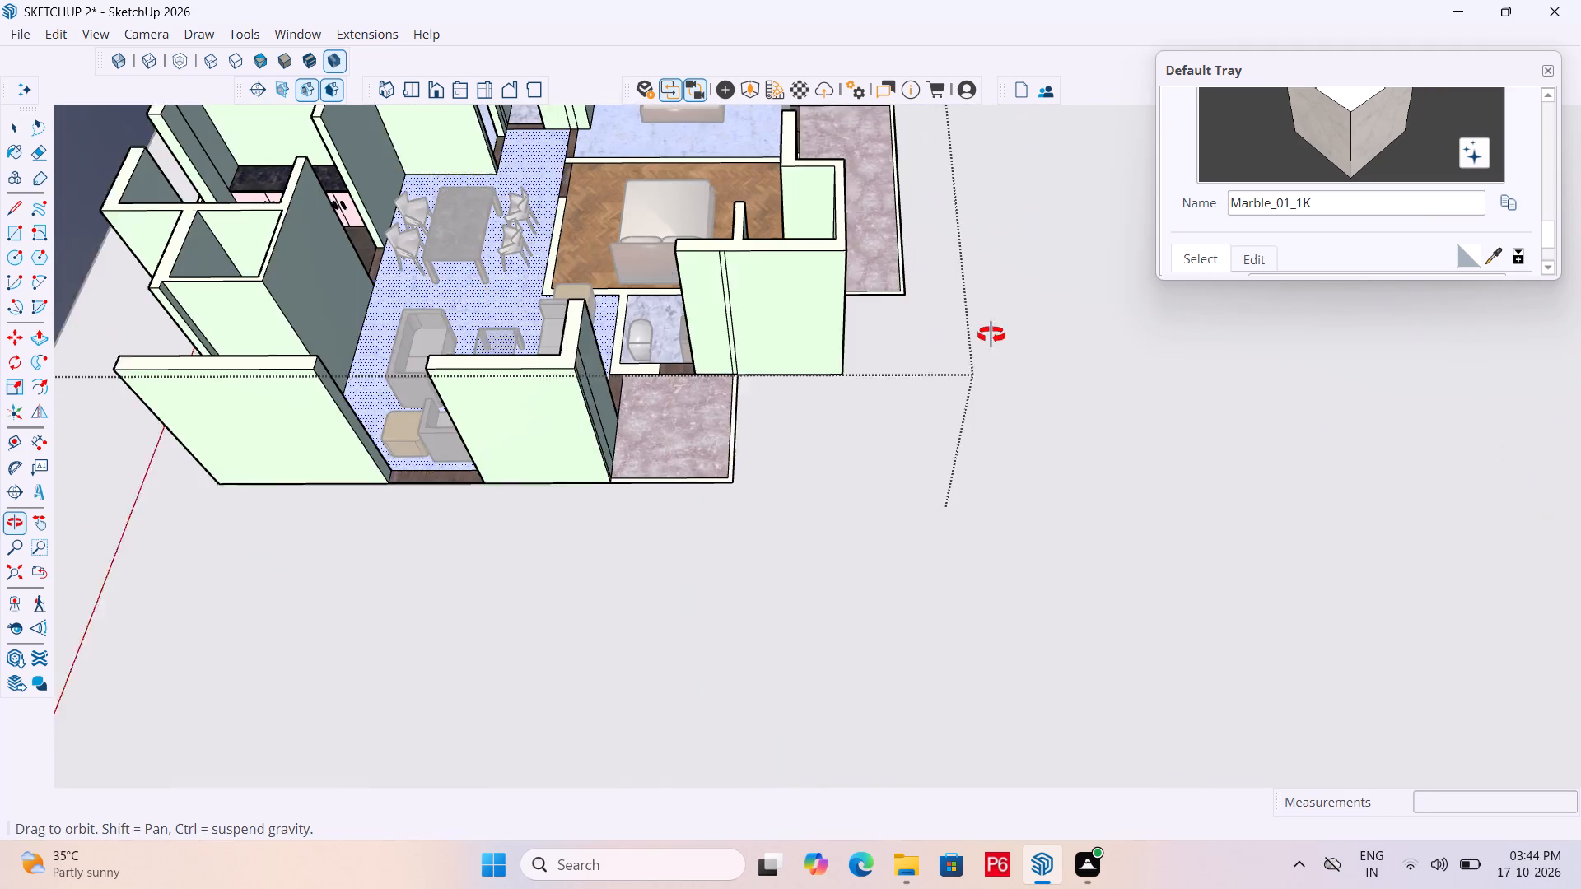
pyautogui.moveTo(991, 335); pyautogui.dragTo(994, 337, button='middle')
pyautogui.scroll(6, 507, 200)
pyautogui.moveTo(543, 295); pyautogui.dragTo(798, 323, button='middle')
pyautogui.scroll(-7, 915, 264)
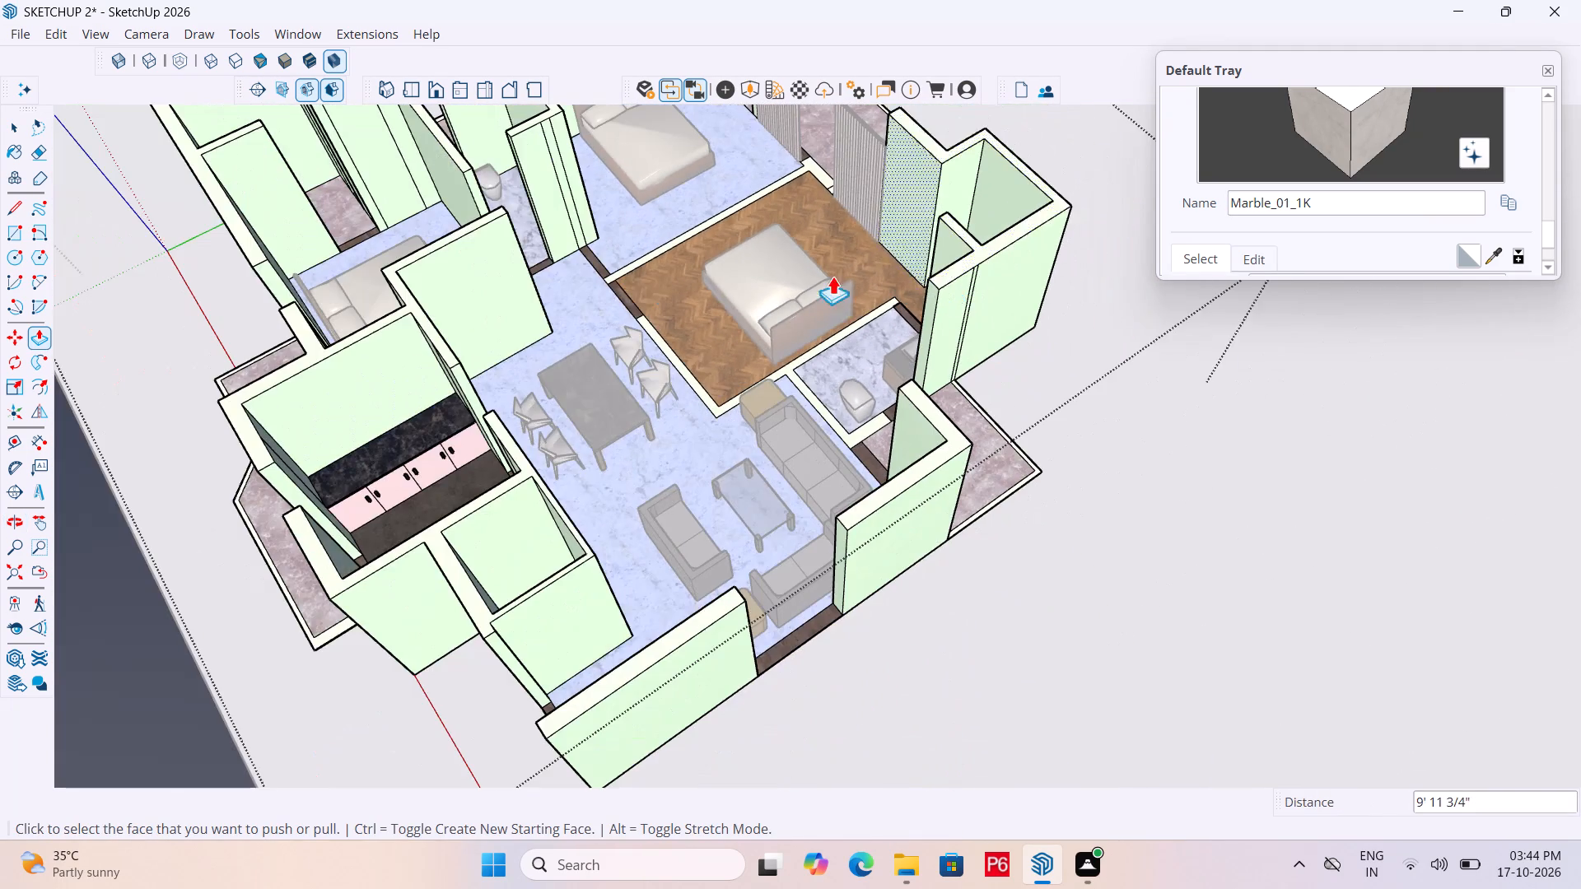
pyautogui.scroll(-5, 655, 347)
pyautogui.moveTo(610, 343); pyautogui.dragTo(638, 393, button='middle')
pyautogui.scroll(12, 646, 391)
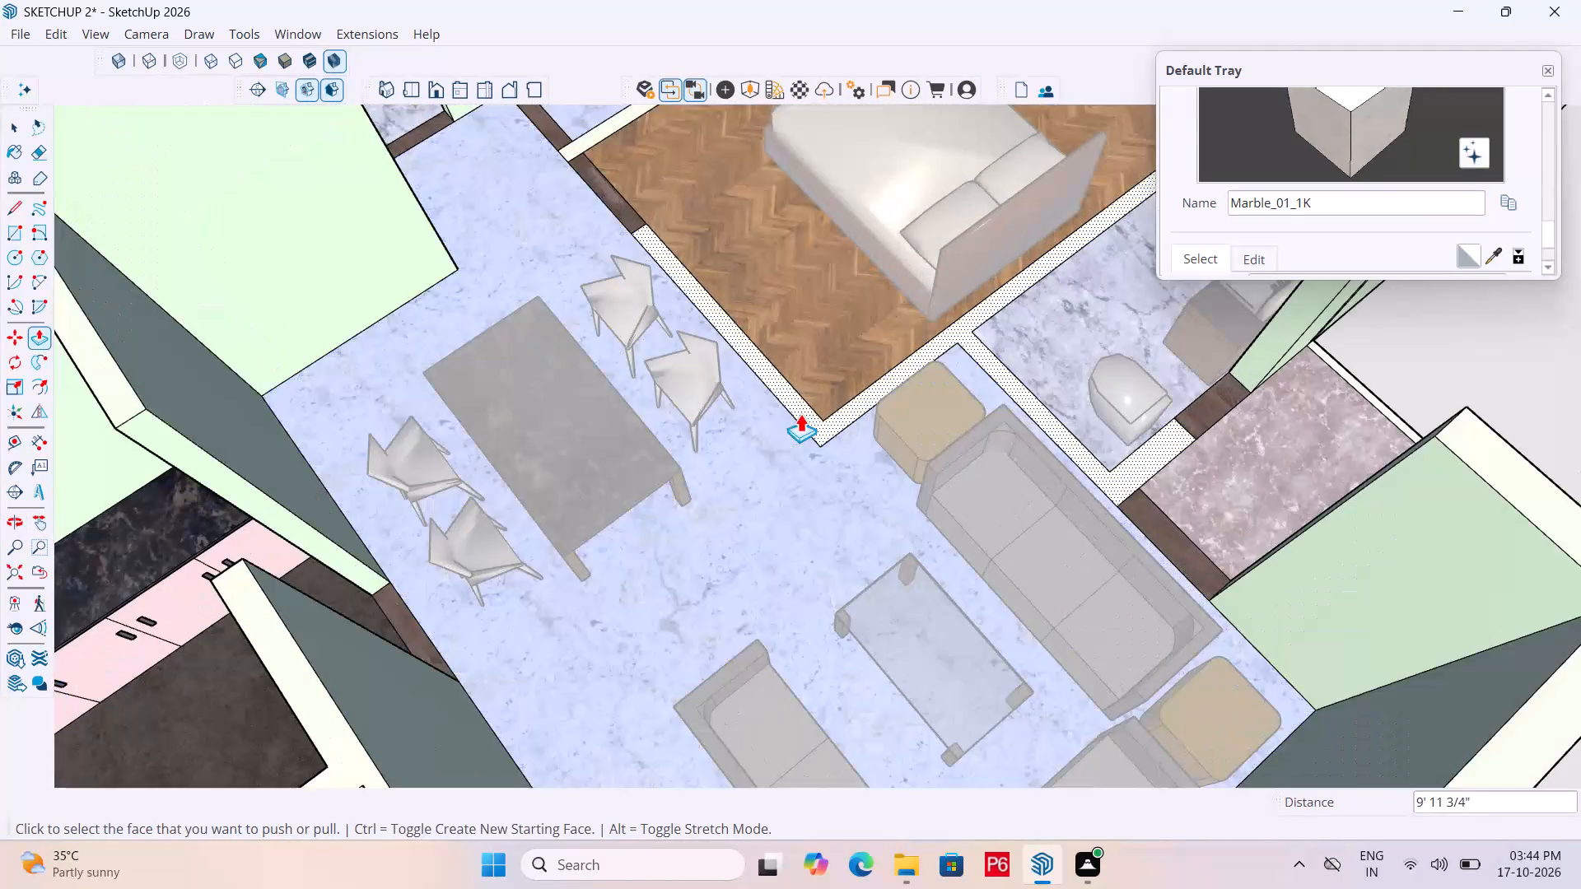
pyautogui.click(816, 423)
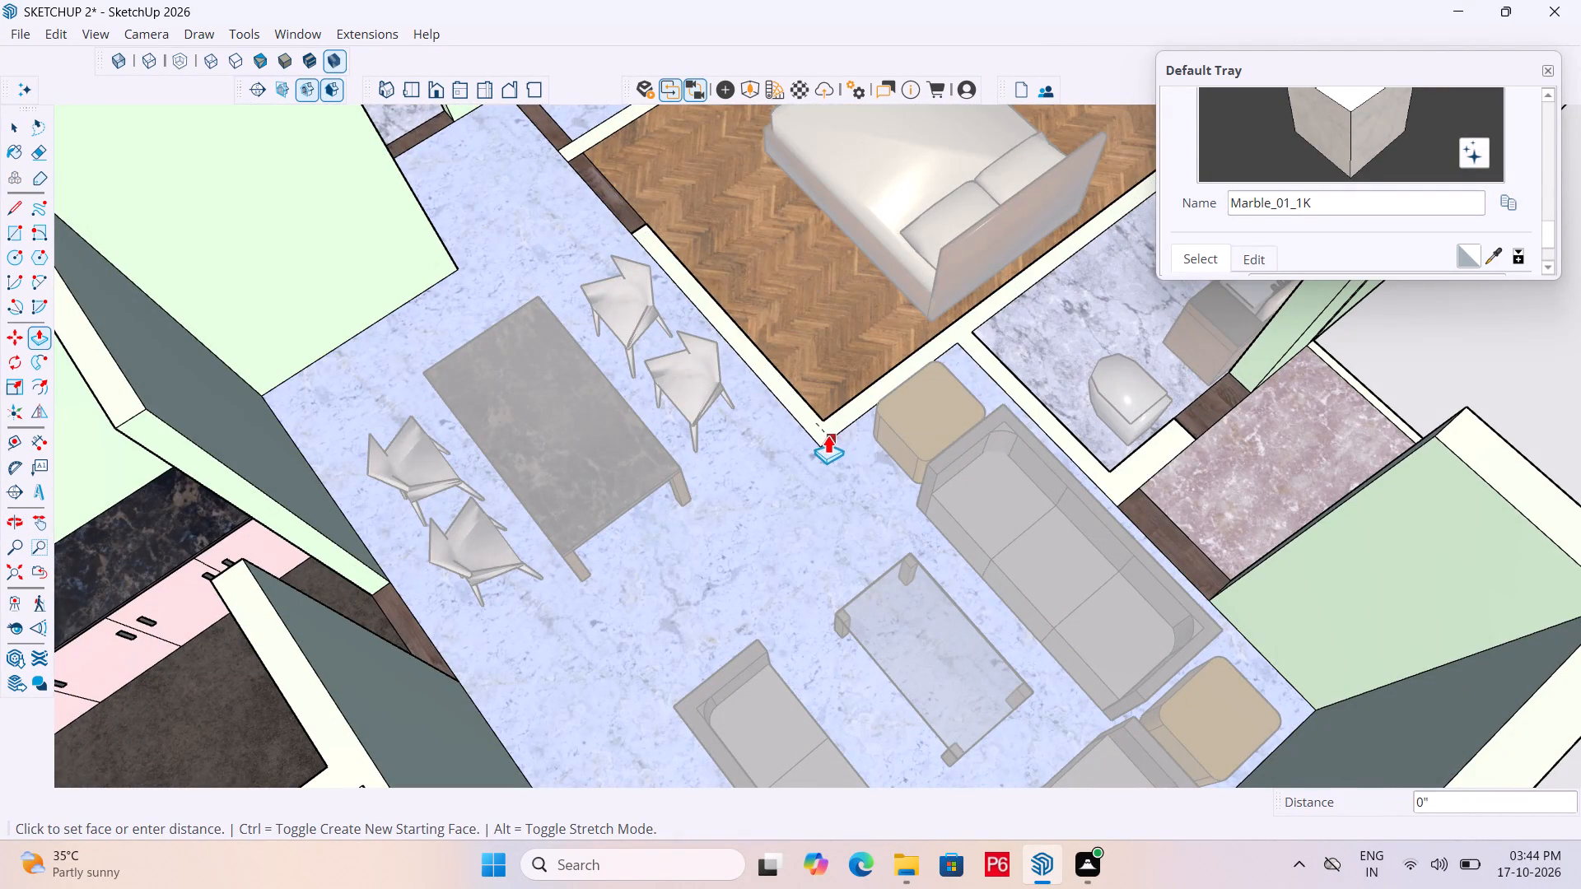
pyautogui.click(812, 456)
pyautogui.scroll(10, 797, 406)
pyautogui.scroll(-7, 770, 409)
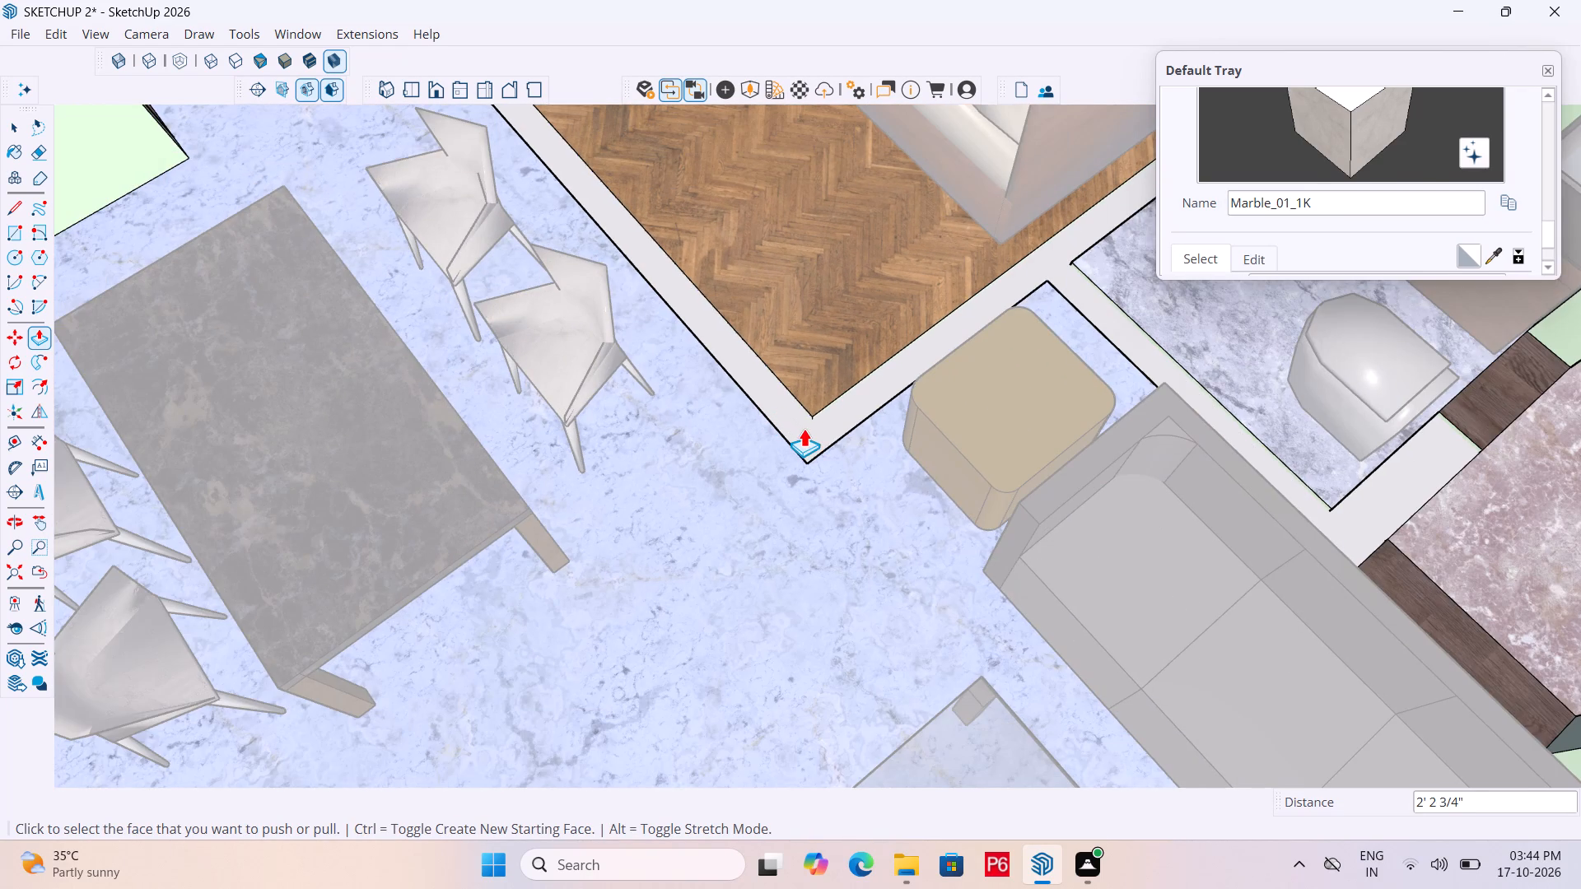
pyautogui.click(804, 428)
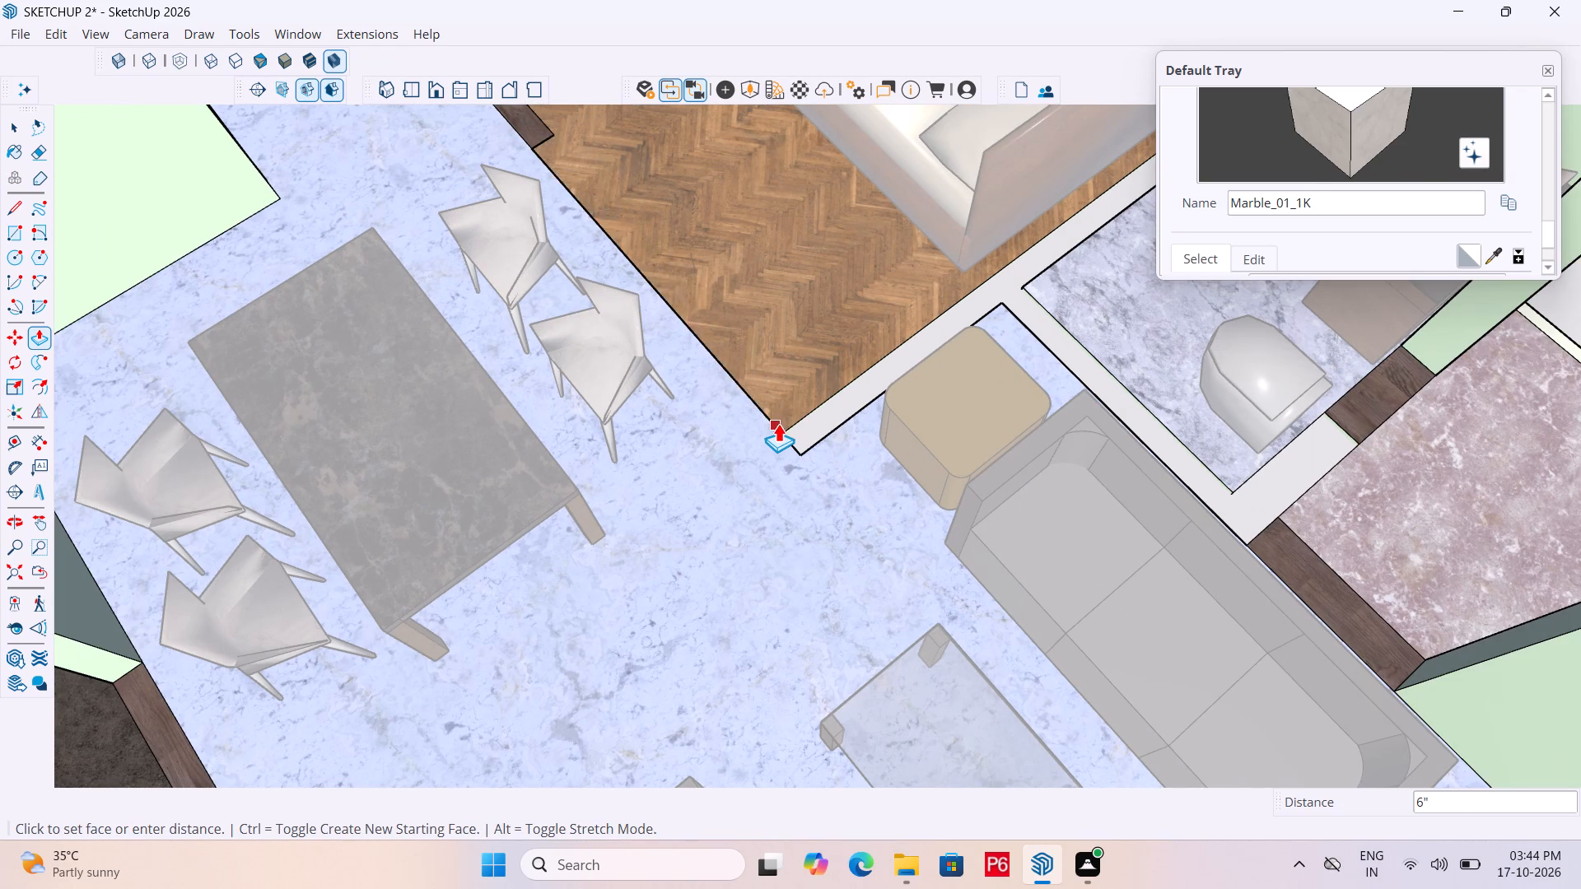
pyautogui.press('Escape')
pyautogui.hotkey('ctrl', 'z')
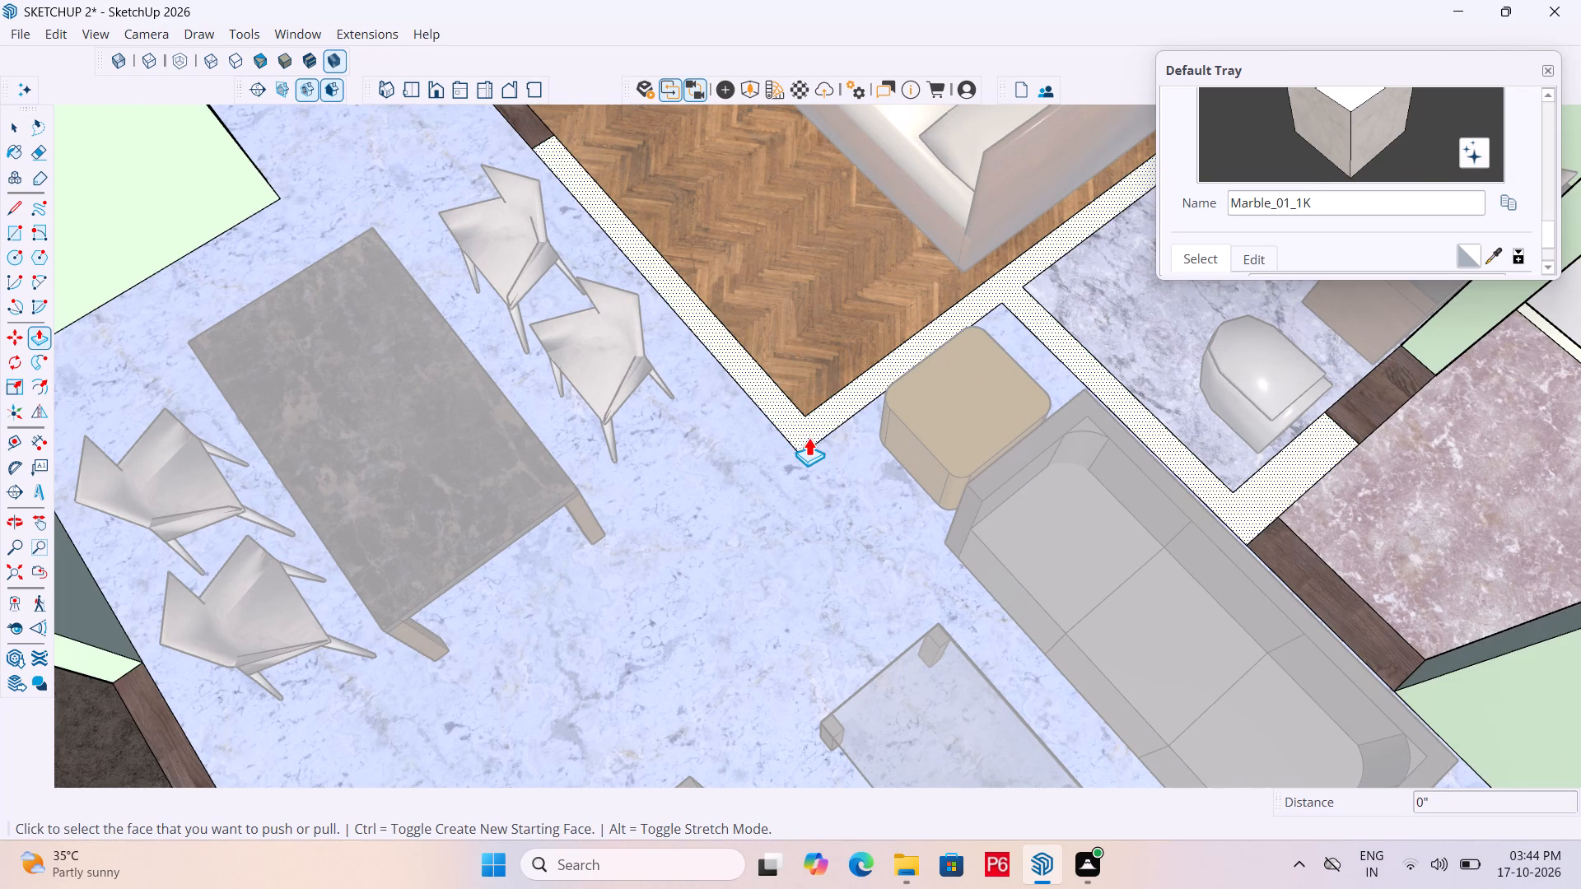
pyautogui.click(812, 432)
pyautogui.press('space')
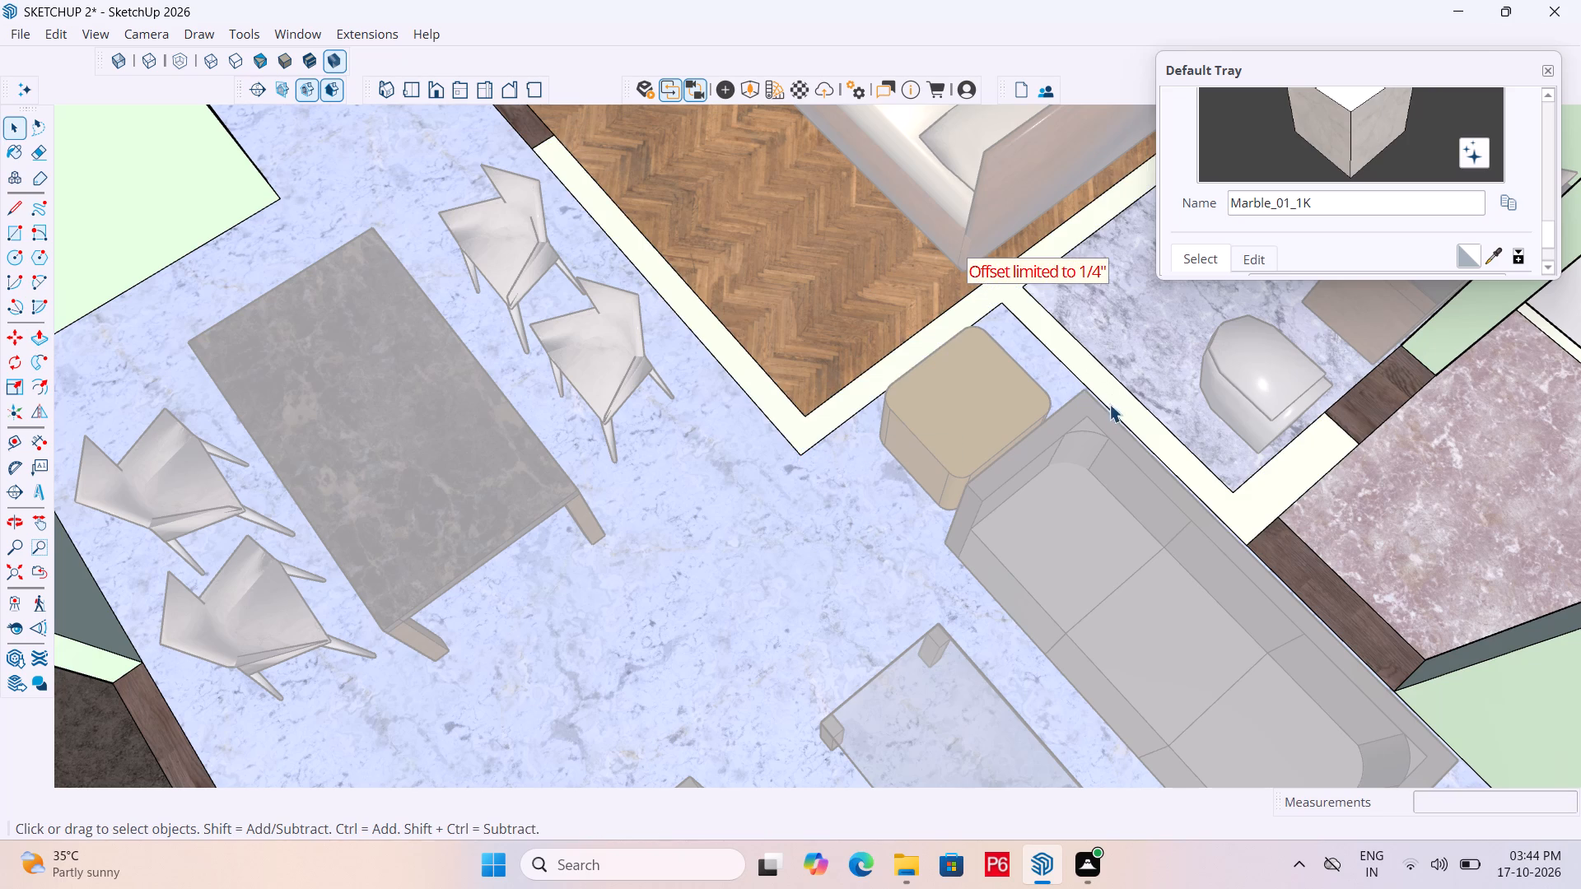
# Extrude the partition wall separating the wood-floored bedroom and bathroom from the living and dining area up by 10'.
pyautogui.scroll(-6, 919, 373)
pyautogui.moveTo(839, 437); pyautogui.dragTo(1475, 467, button='middle')
pyautogui.scroll(-1, 853, 442)
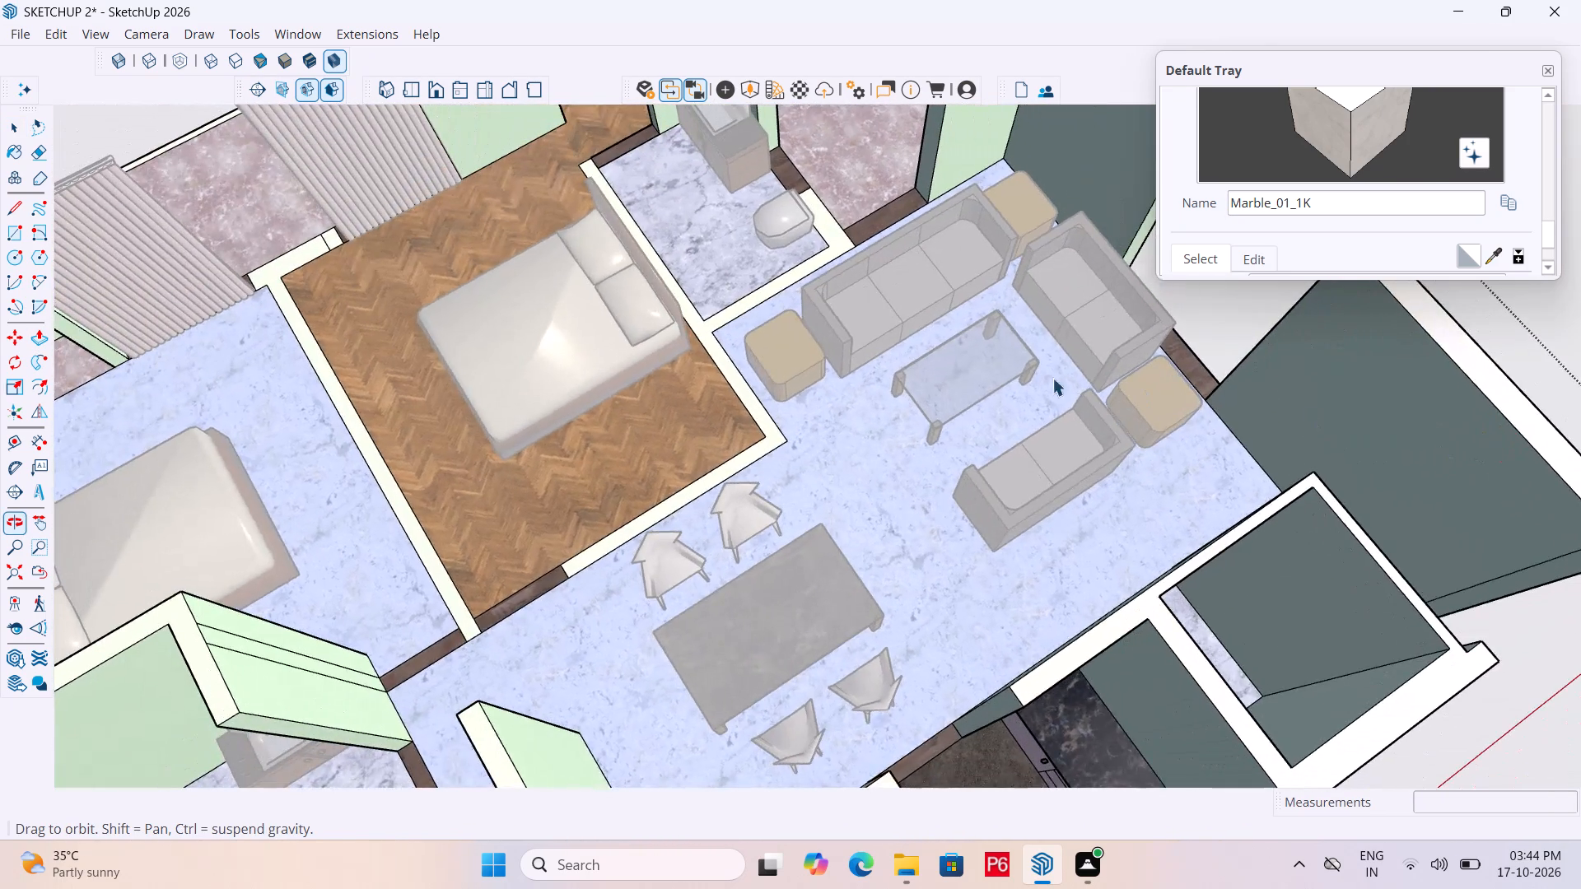
pyautogui.scroll(5, 739, 302)
pyautogui.click(717, 328)
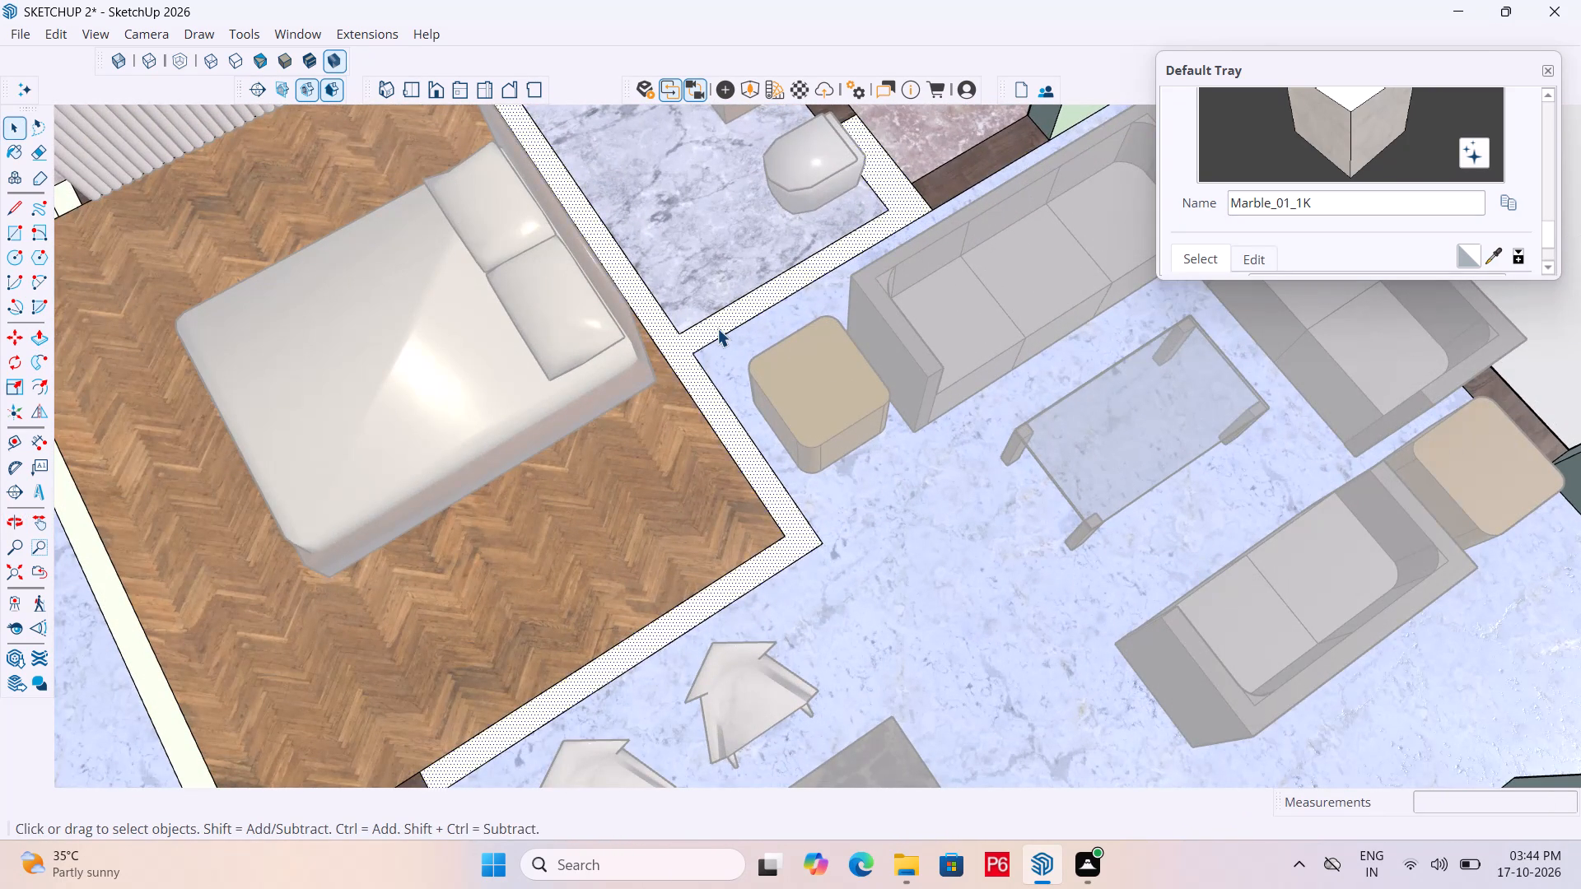
pyautogui.press('p')
pyautogui.click(732, 315)
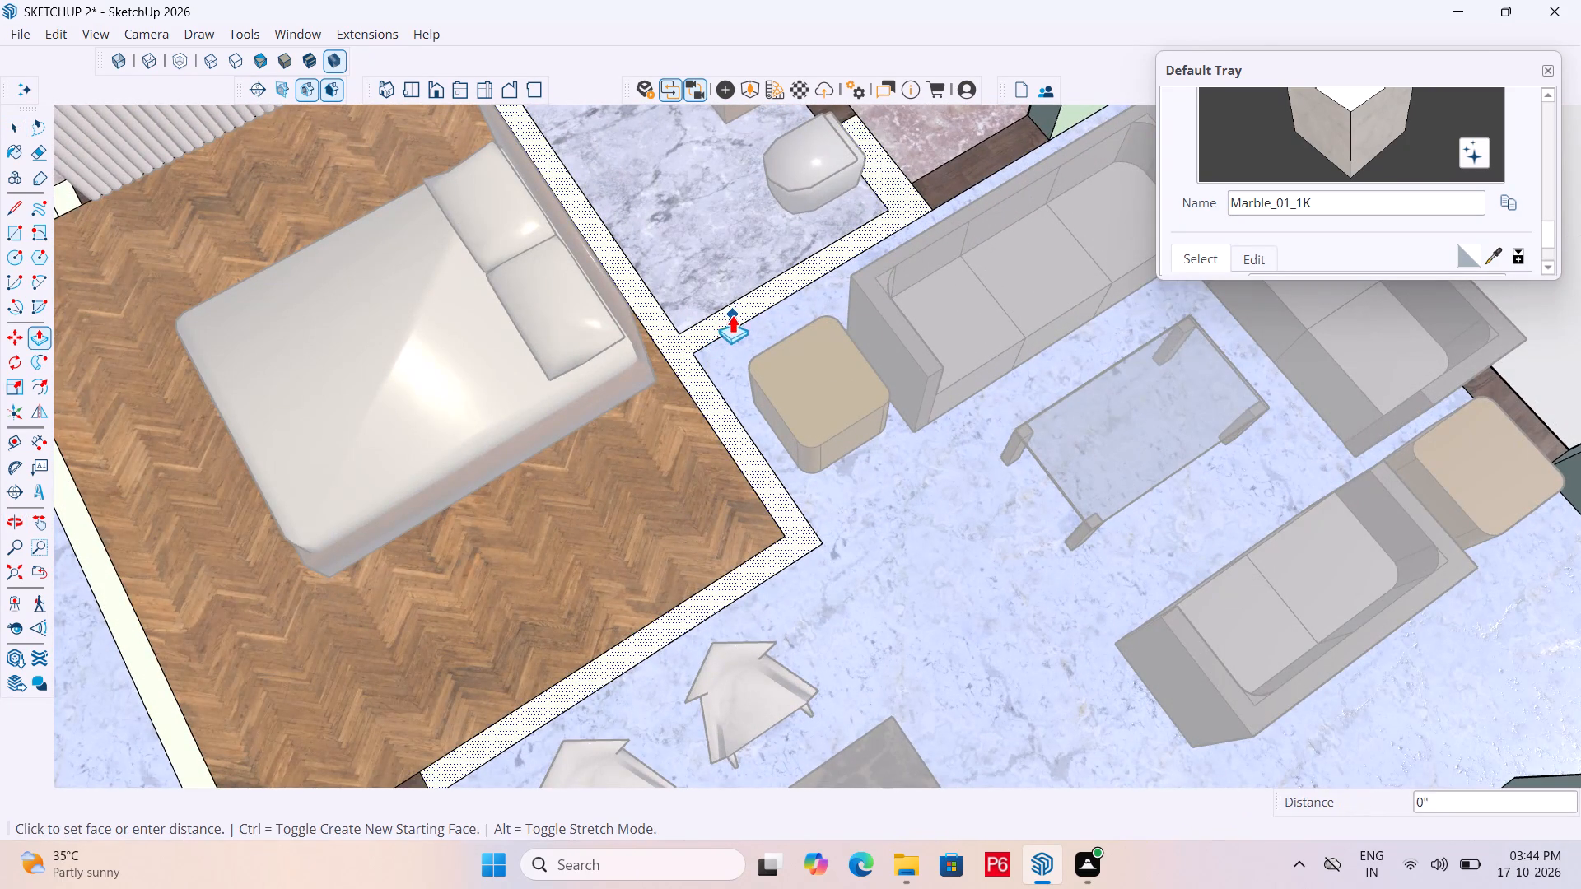
pyautogui.click(780, 230)
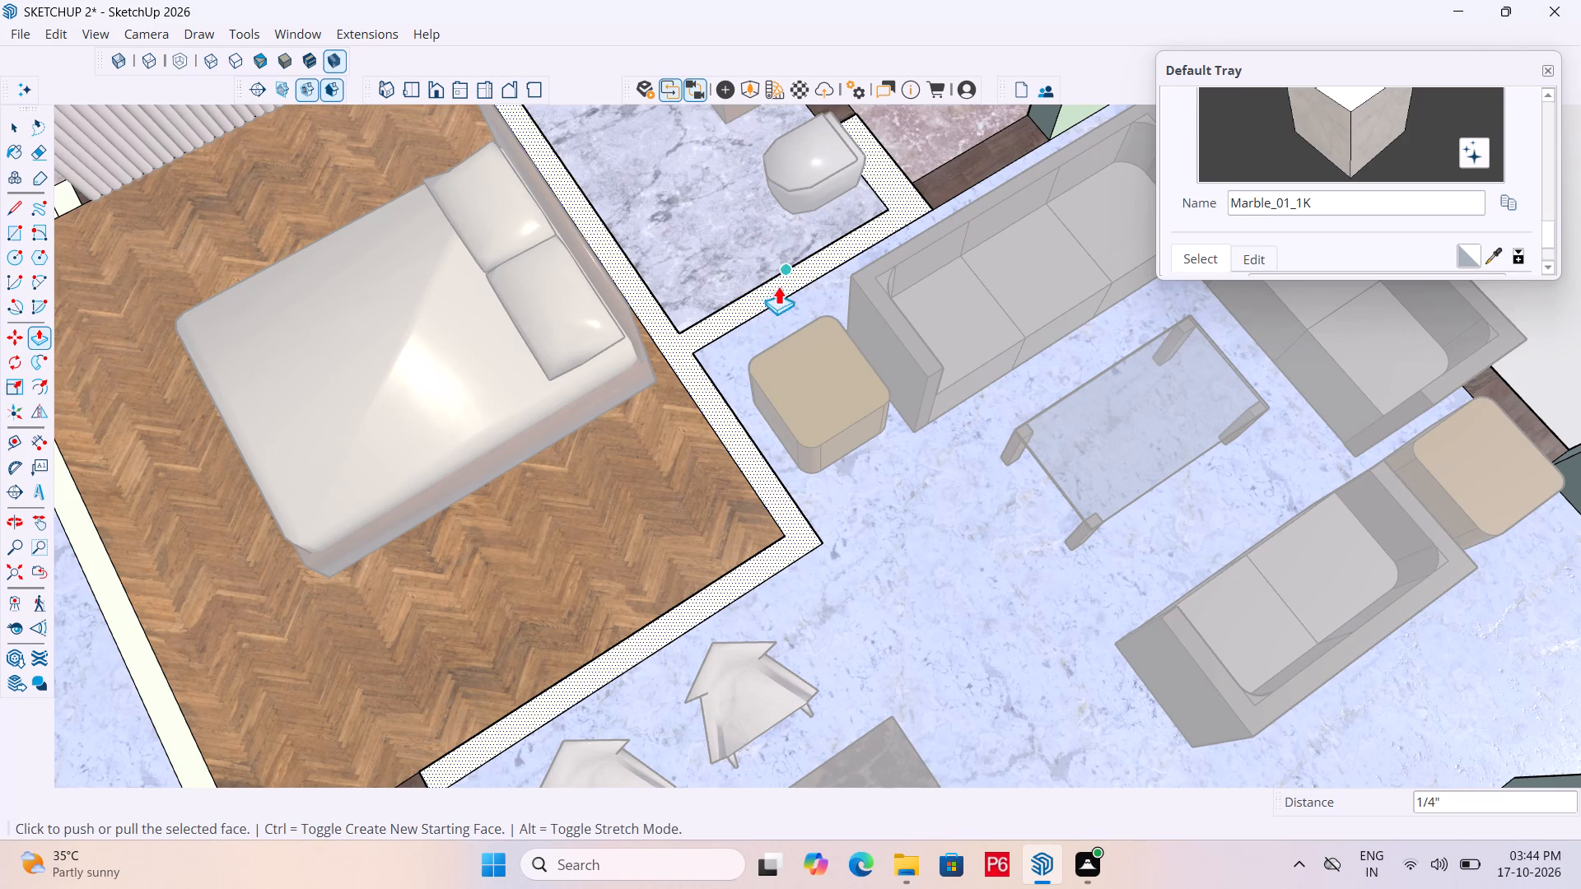
pyautogui.scroll(5, 771, 296)
pyautogui.click(762, 304)
pyautogui.scroll(-3, 662, 135)
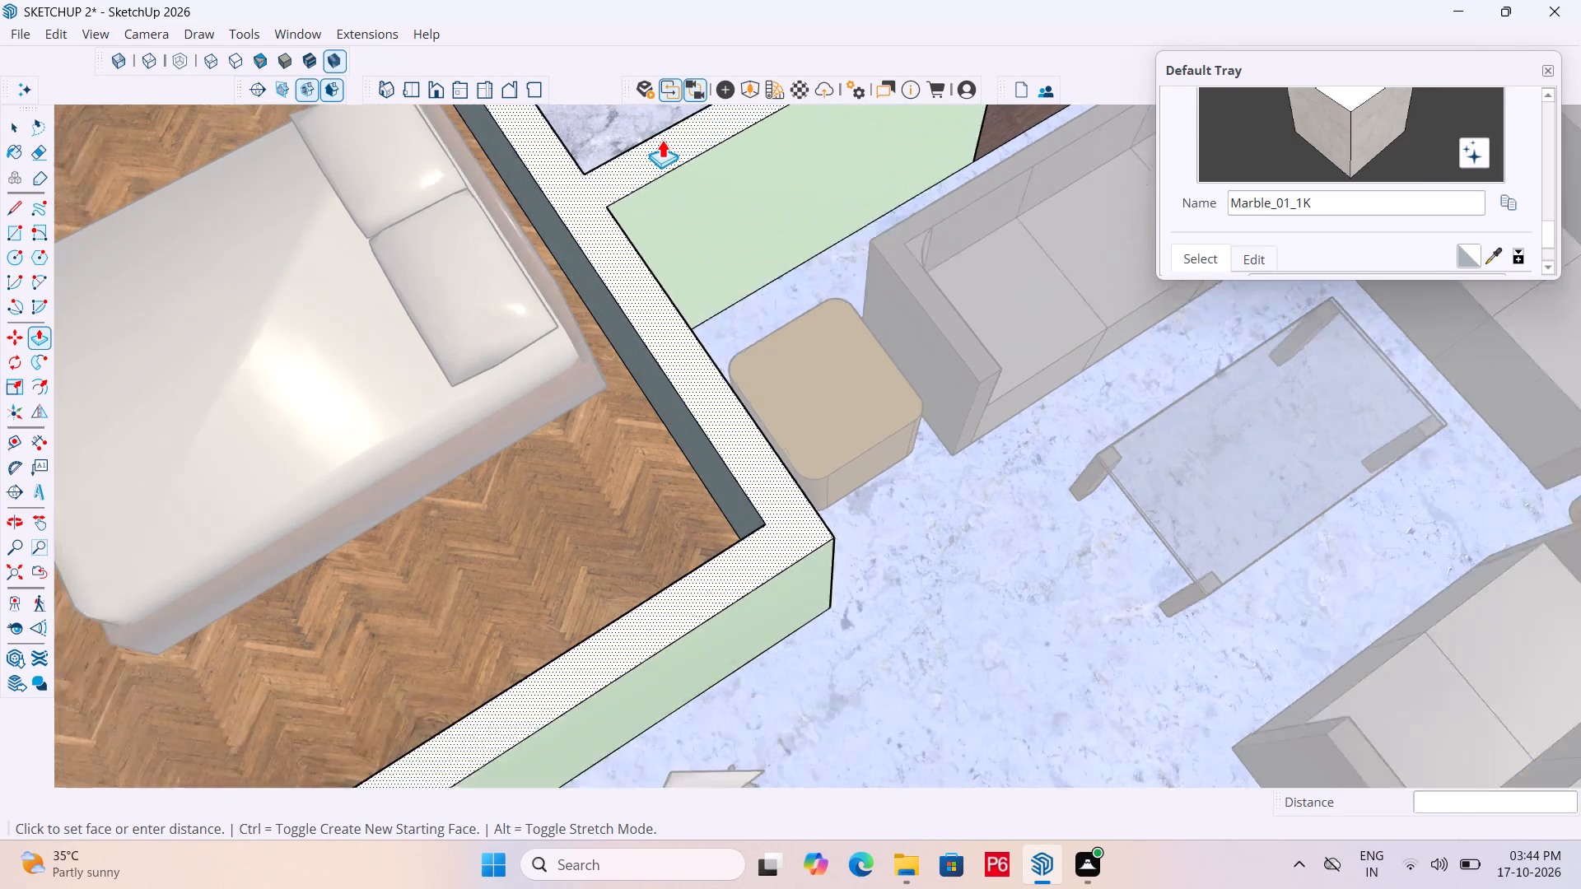
pyautogui.scroll(-10, 662, 139)
pyautogui.write("10'")
pyautogui.press('Return')
# Repeat the 10' extrusion on the partition wall between the wood-floored bedroom and the adjacent marble-floored bedroom.
pyautogui.scroll(-6, 819, 294)
pyautogui.moveTo(787, 333); pyautogui.dragTo(562, 9, button='middle')
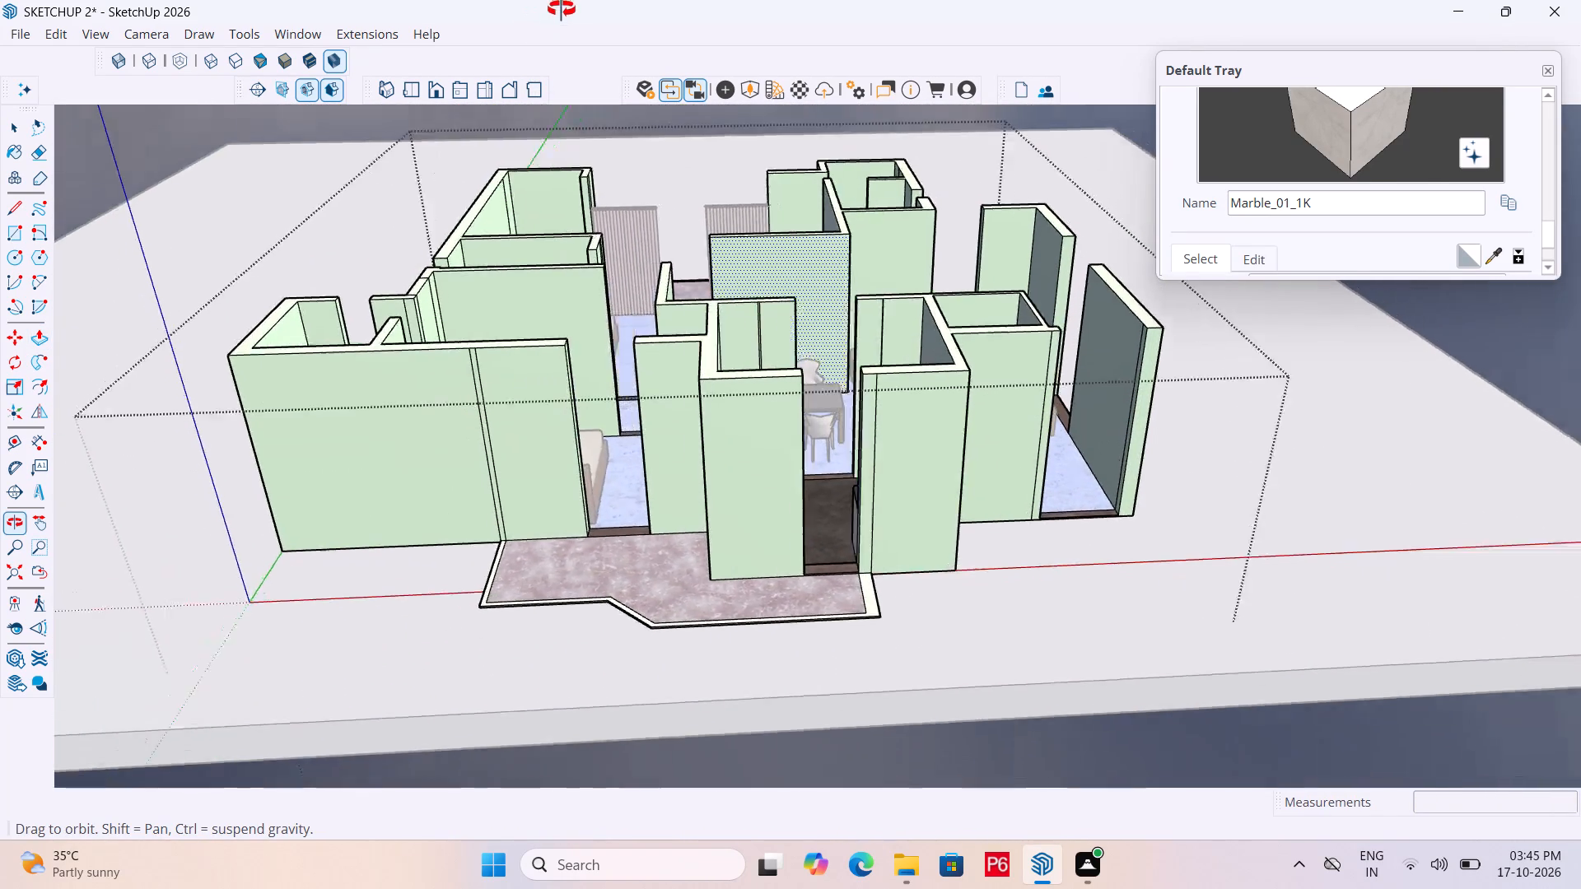
pyautogui.moveTo(562, 9); pyautogui.dragTo(752, 143, button='middle')
pyautogui.scroll(6, 532, 354)
pyautogui.moveTo(623, 286); pyautogui.dragTo(485, 322, button='middle')
pyautogui.scroll(4, 485, 322)
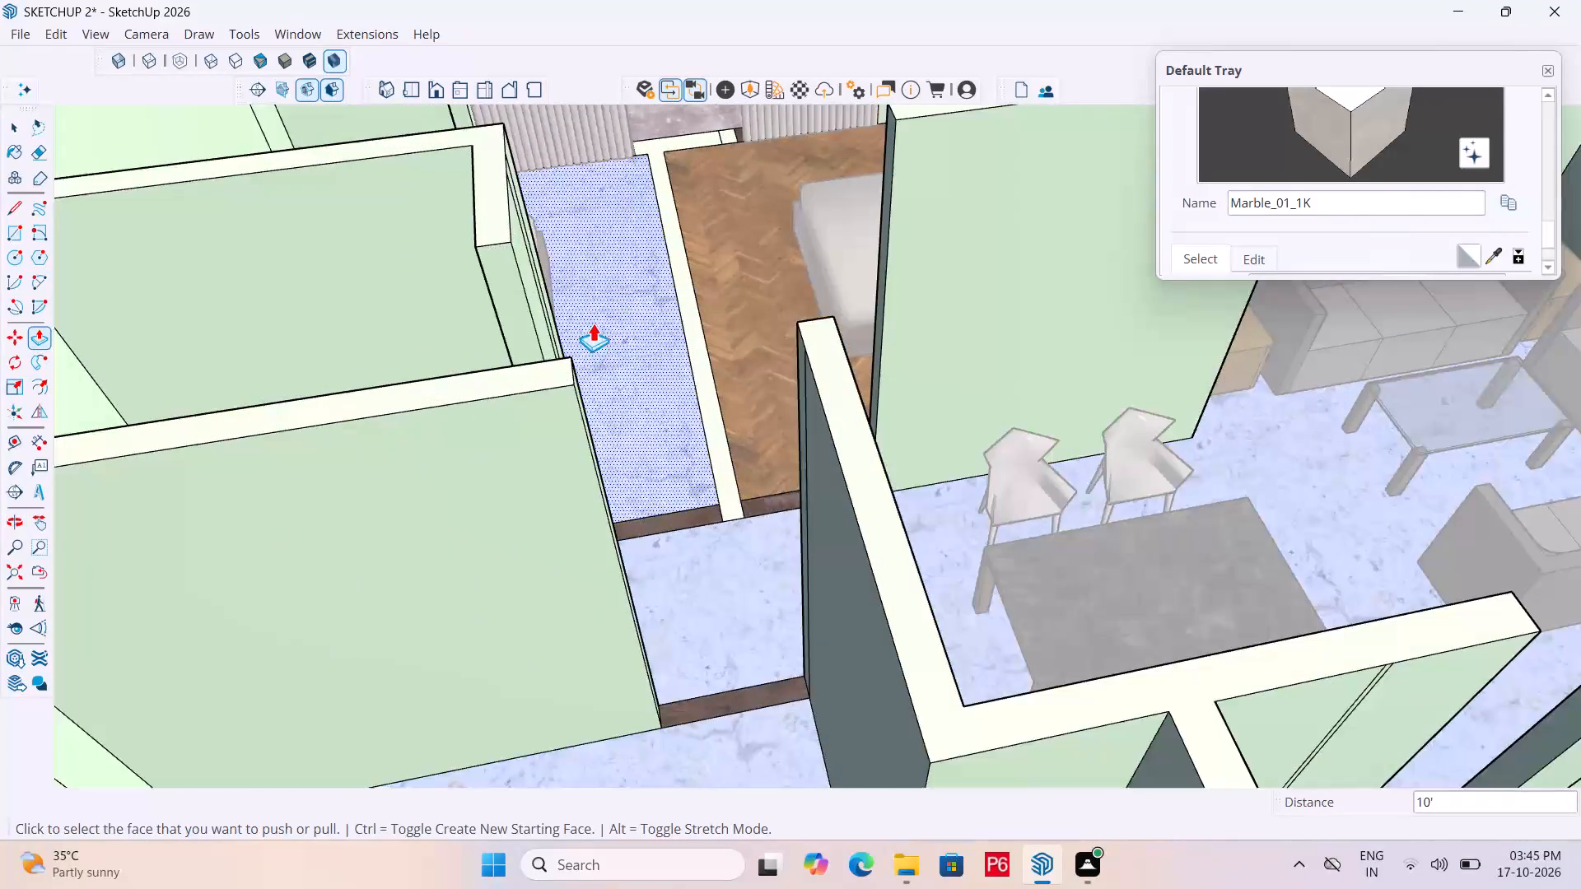
pyautogui.scroll(5, 593, 323)
pyautogui.doubleClick(739, 427)
# Examine the raised walls and openings of the whole apartment from several sides.
pyautogui.scroll(-7, 753, 442)
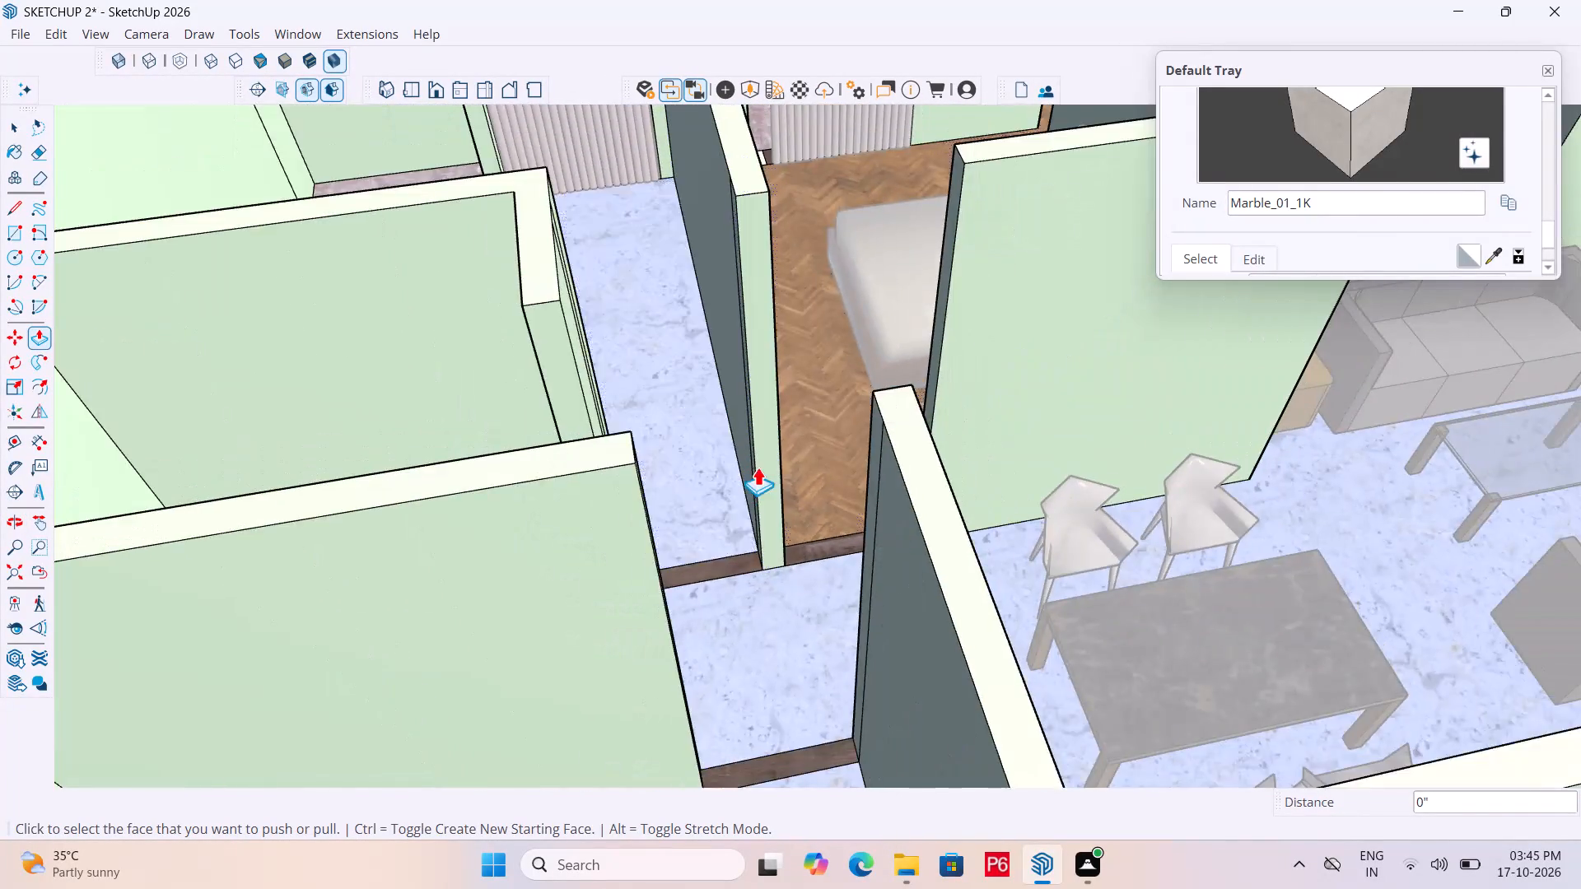
pyautogui.scroll(-11, 791, 473)
pyautogui.scroll(-4, 708, 398)
pyautogui.moveTo(995, 472); pyautogui.dragTo(310, 412, button='middle')
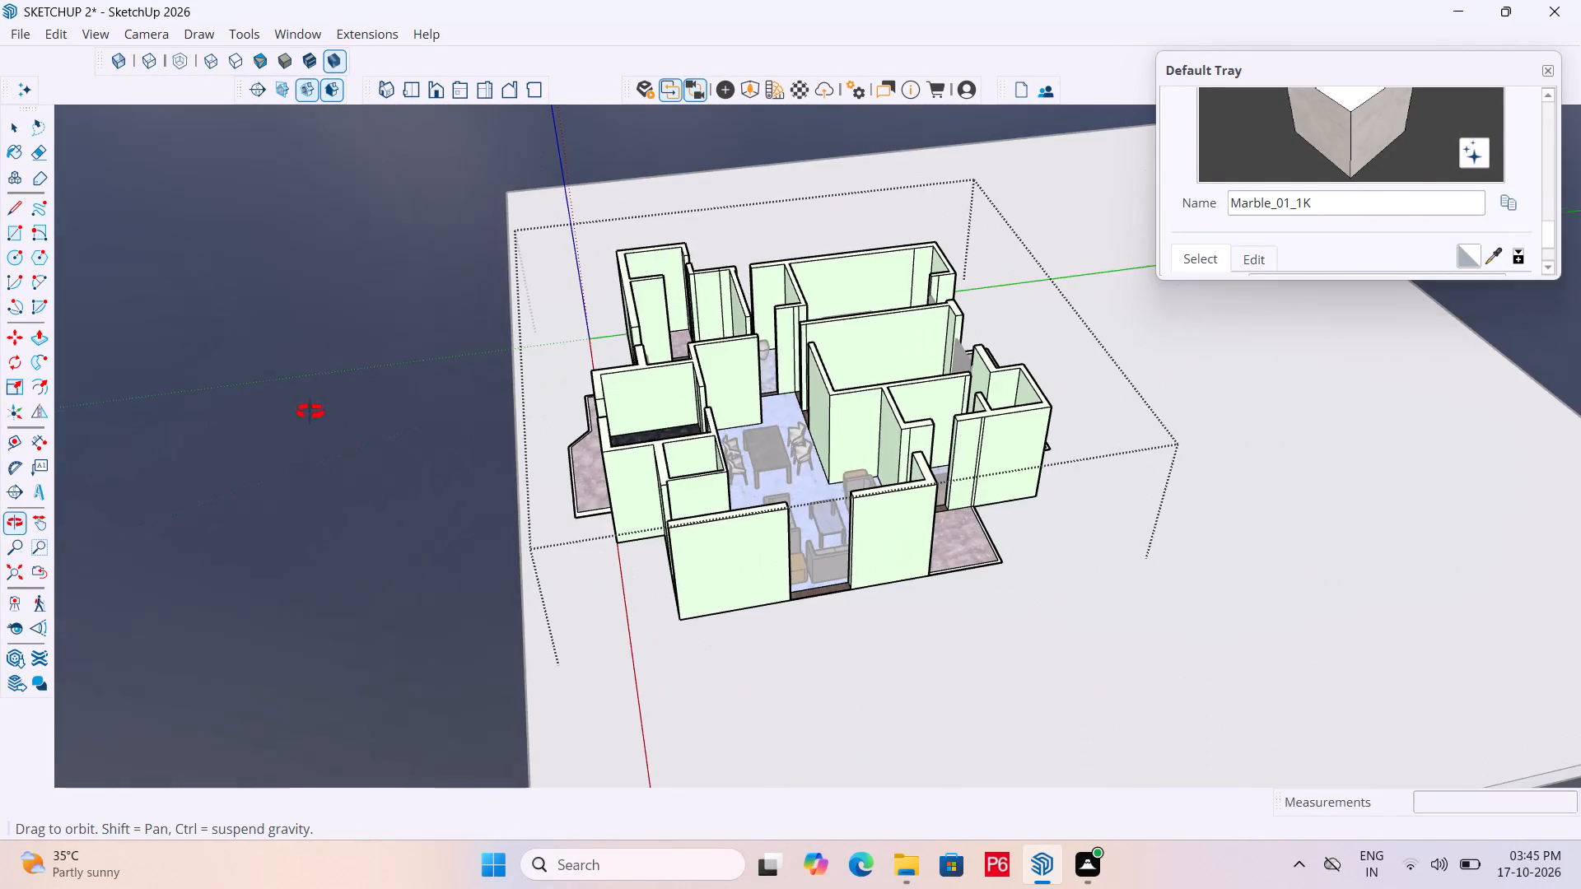
pyautogui.moveTo(310, 412); pyautogui.dragTo(312, 412, button='middle')
pyautogui.moveTo(527, 453); pyautogui.dragTo(684, 497, button='middle')
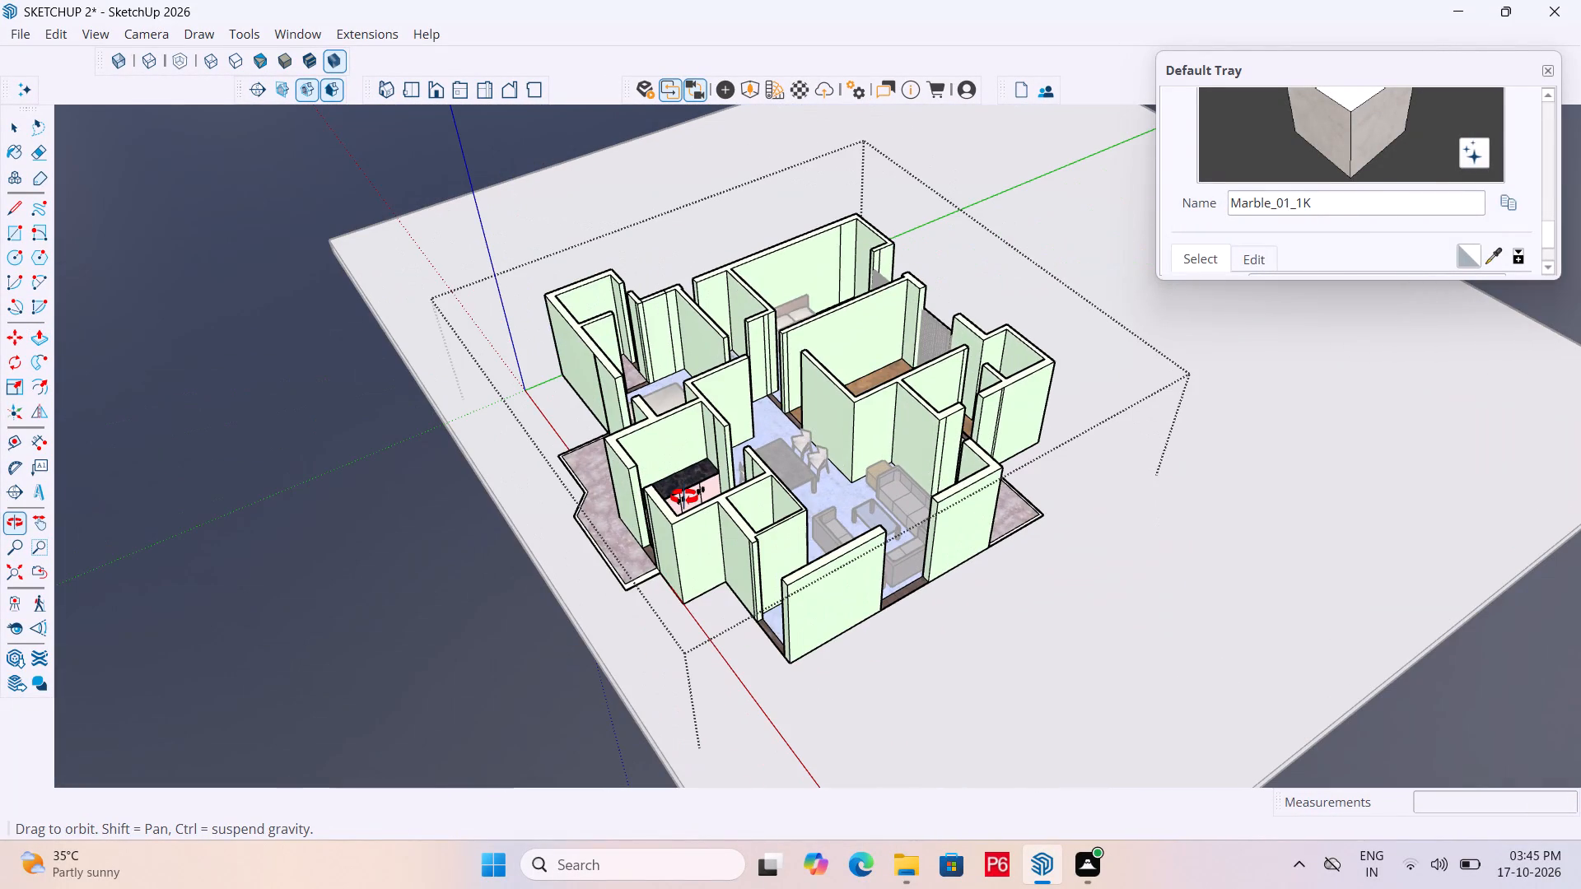
pyautogui.moveTo(684, 497); pyautogui.dragTo(688, 496, button='middle')
pyautogui.middleClick(688, 496)
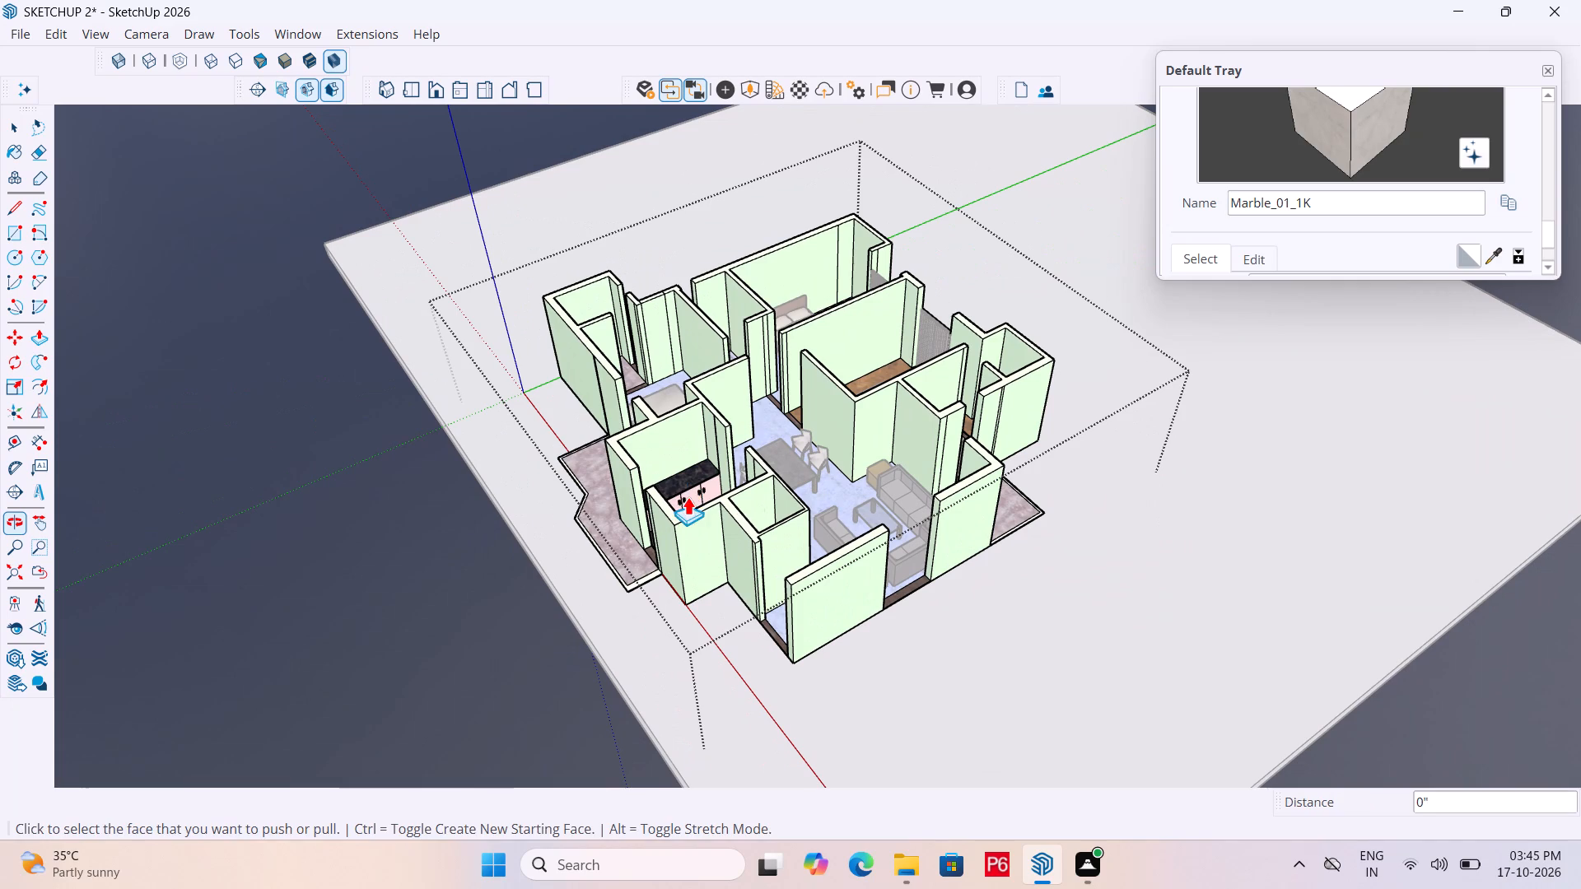
pyautogui.moveTo(904, 510); pyautogui.dragTo(912, 445, button='middle')
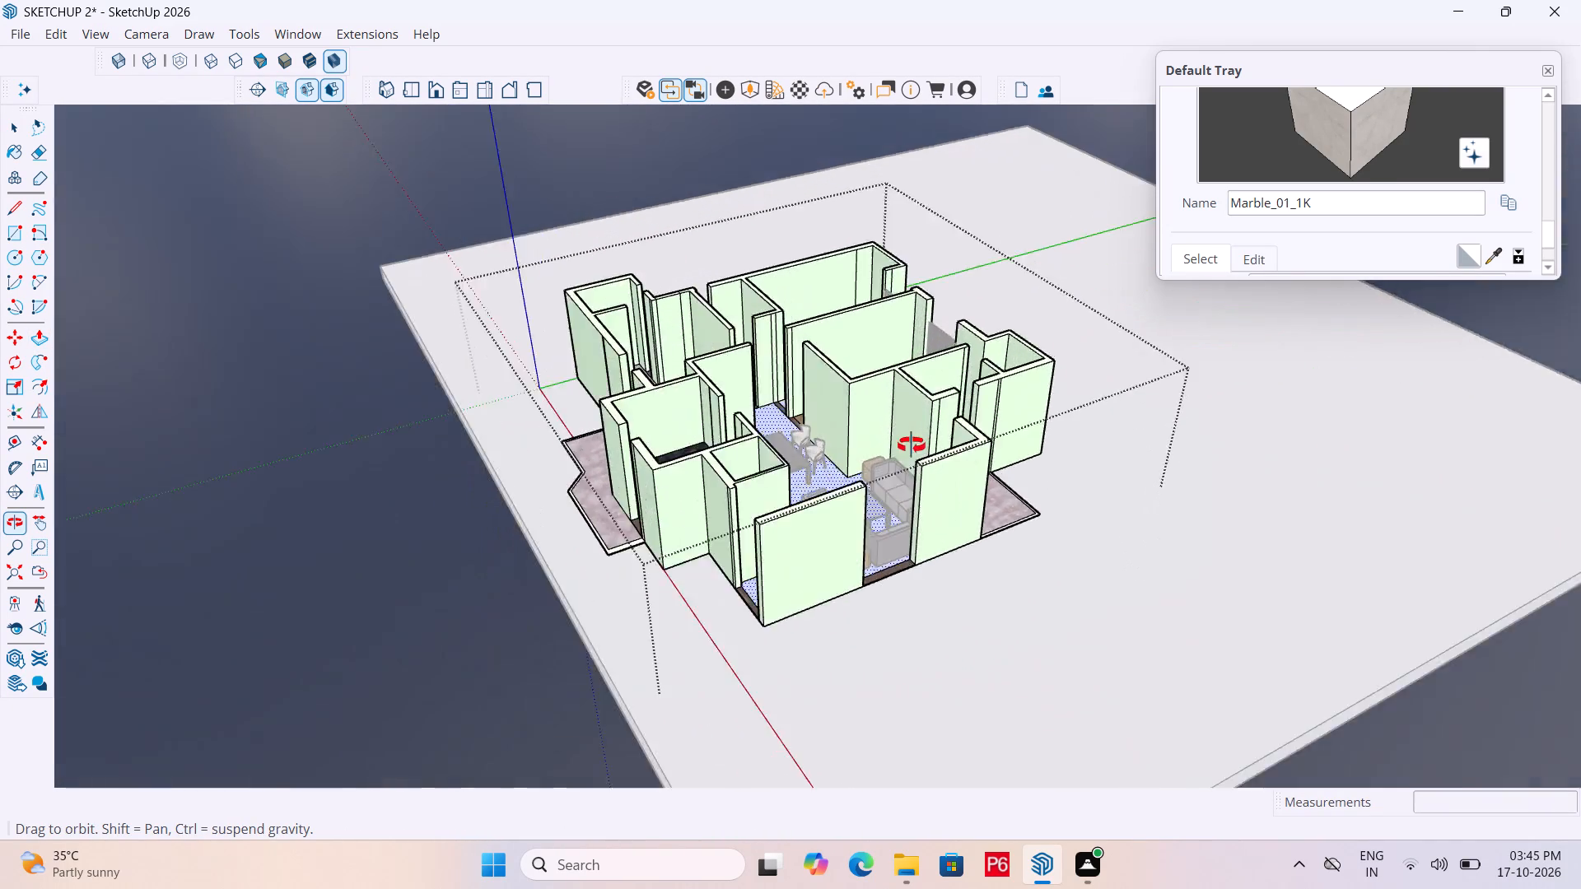
pyautogui.moveTo(912, 445); pyautogui.dragTo(1232, 447, button='middle')
pyautogui.moveTo(980, 467); pyautogui.dragTo(1019, 386, button='middle')
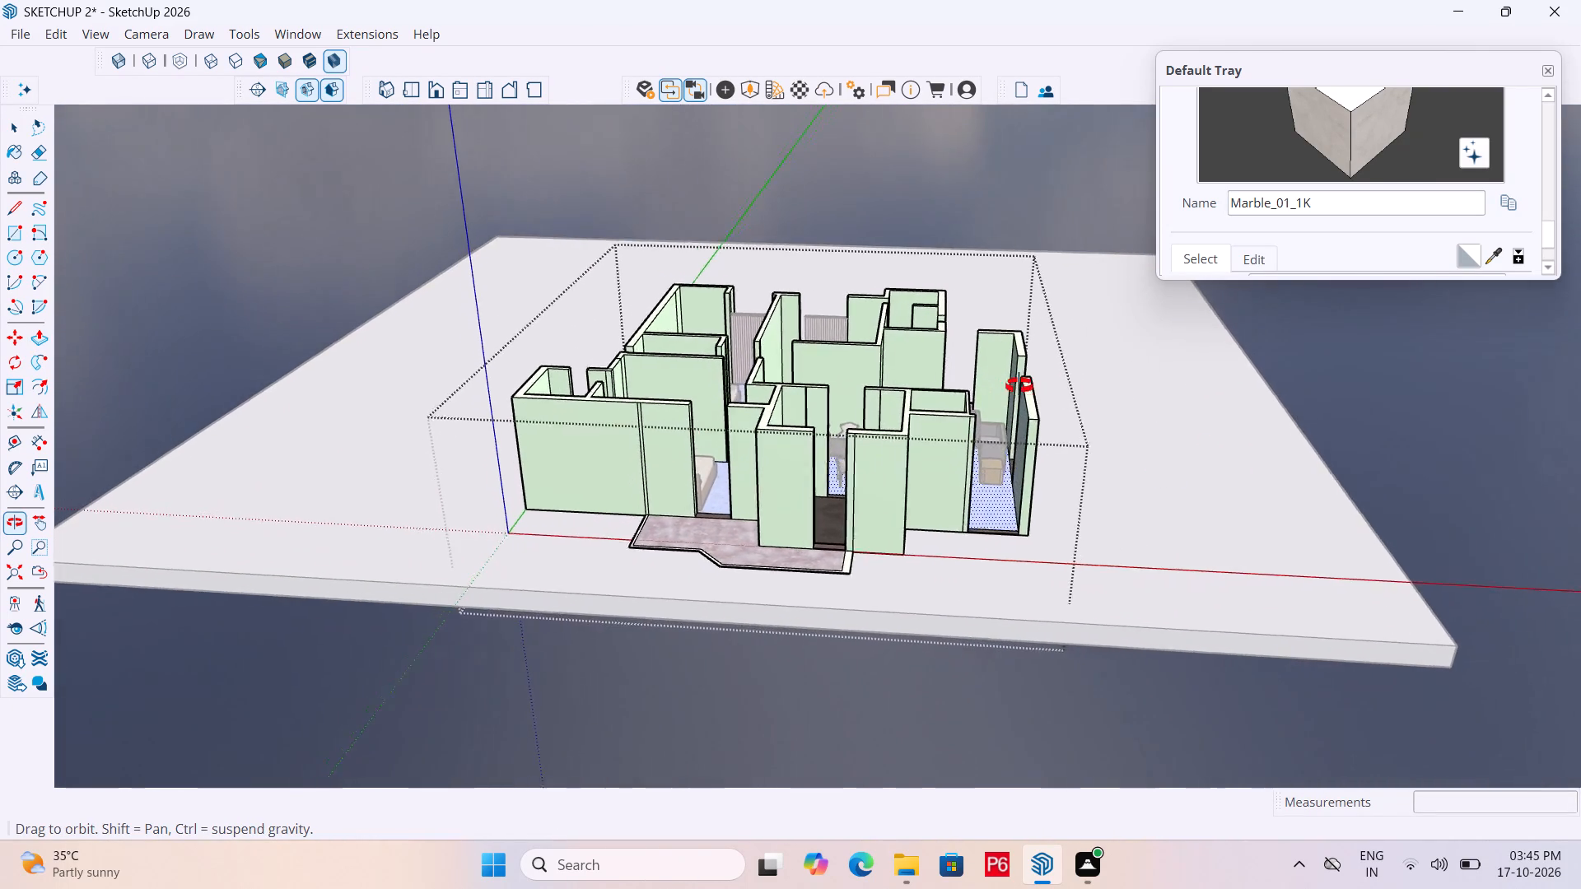
pyautogui.moveTo(1019, 386); pyautogui.dragTo(908, 612, button='middle')
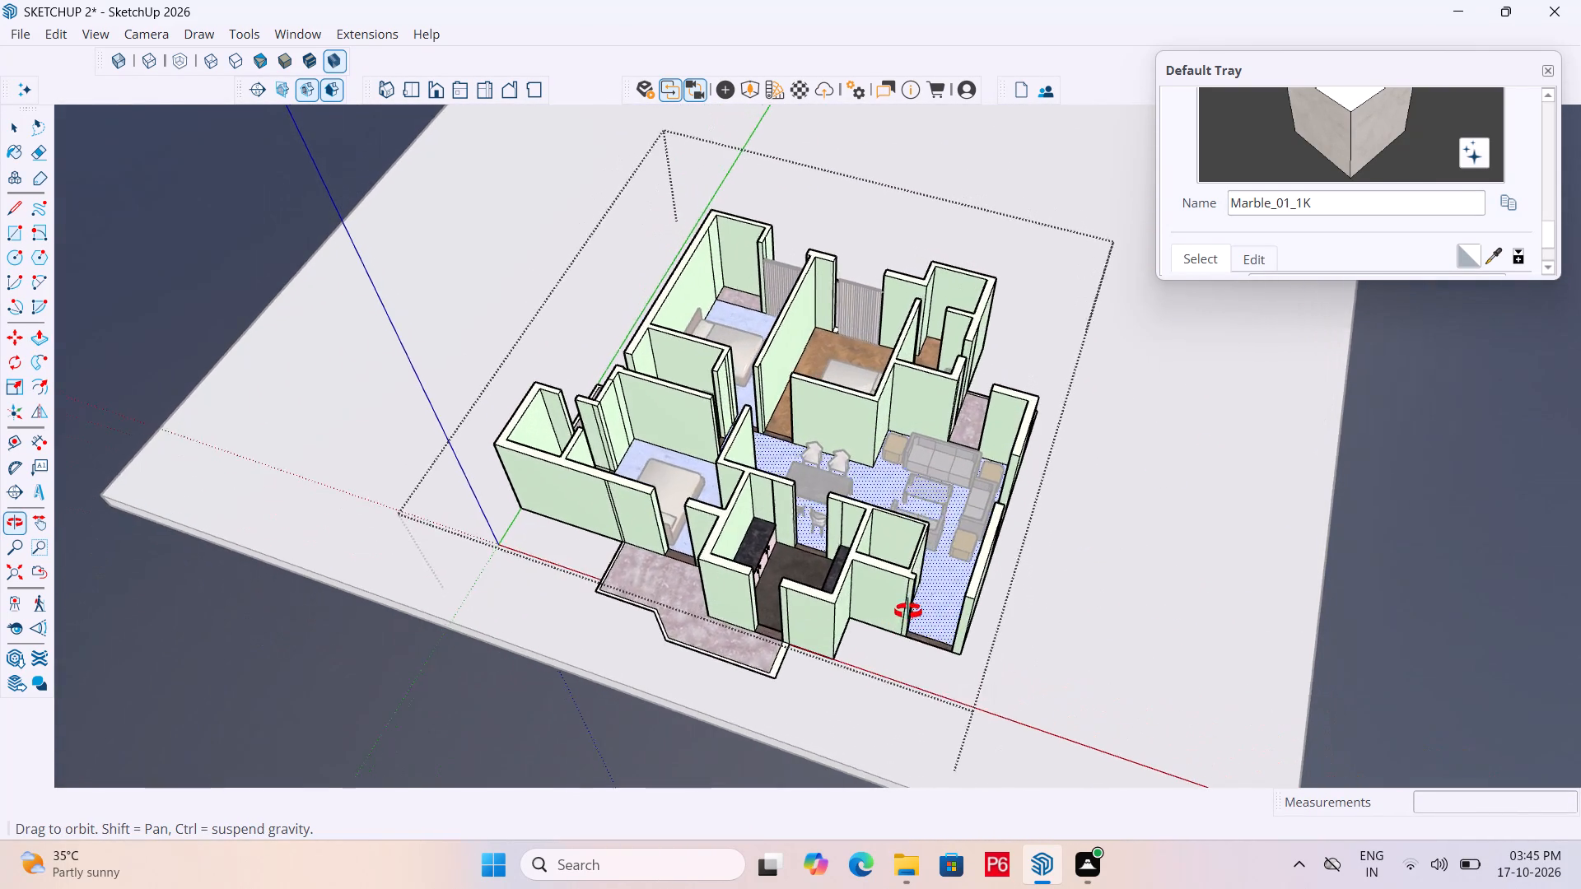
pyautogui.moveTo(908, 612); pyautogui.dragTo(907, 612, button='middle')
pyautogui.moveTo(613, 567); pyautogui.dragTo(961, 358, button='middle')
# Place a guide line 3' below the top edge of the wall end at the bedroom's balcony doorway, beside the kitchen.
pyautogui.scroll(9, 823, 444)
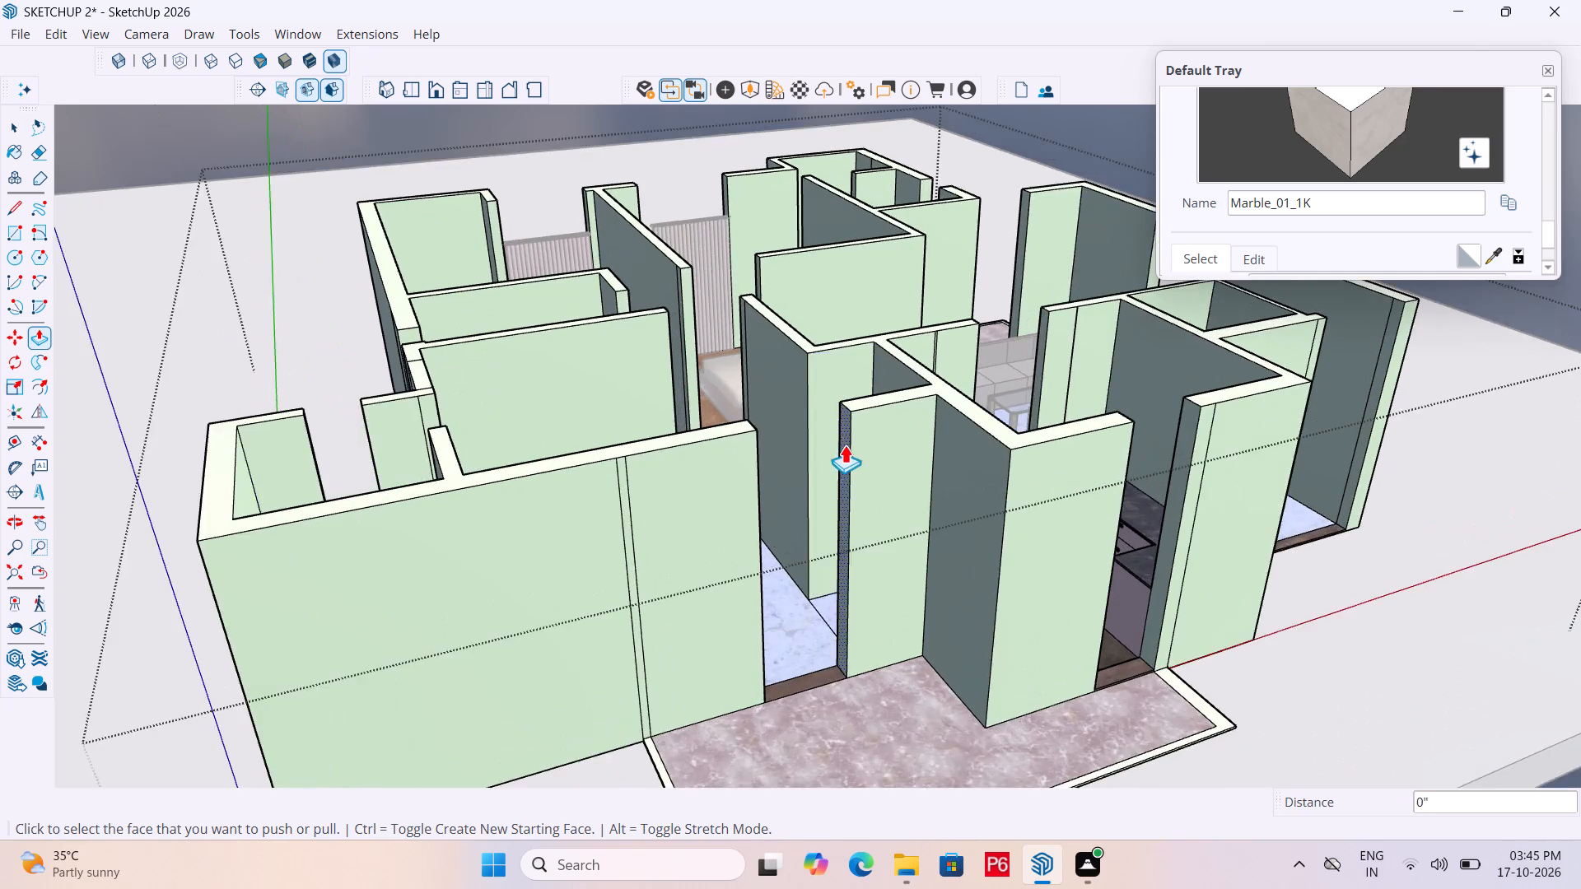
pyautogui.moveTo(847, 444); pyautogui.dragTo(902, 419, button='middle')
pyautogui.press('space')
pyautogui.scroll(6, 923, 399)
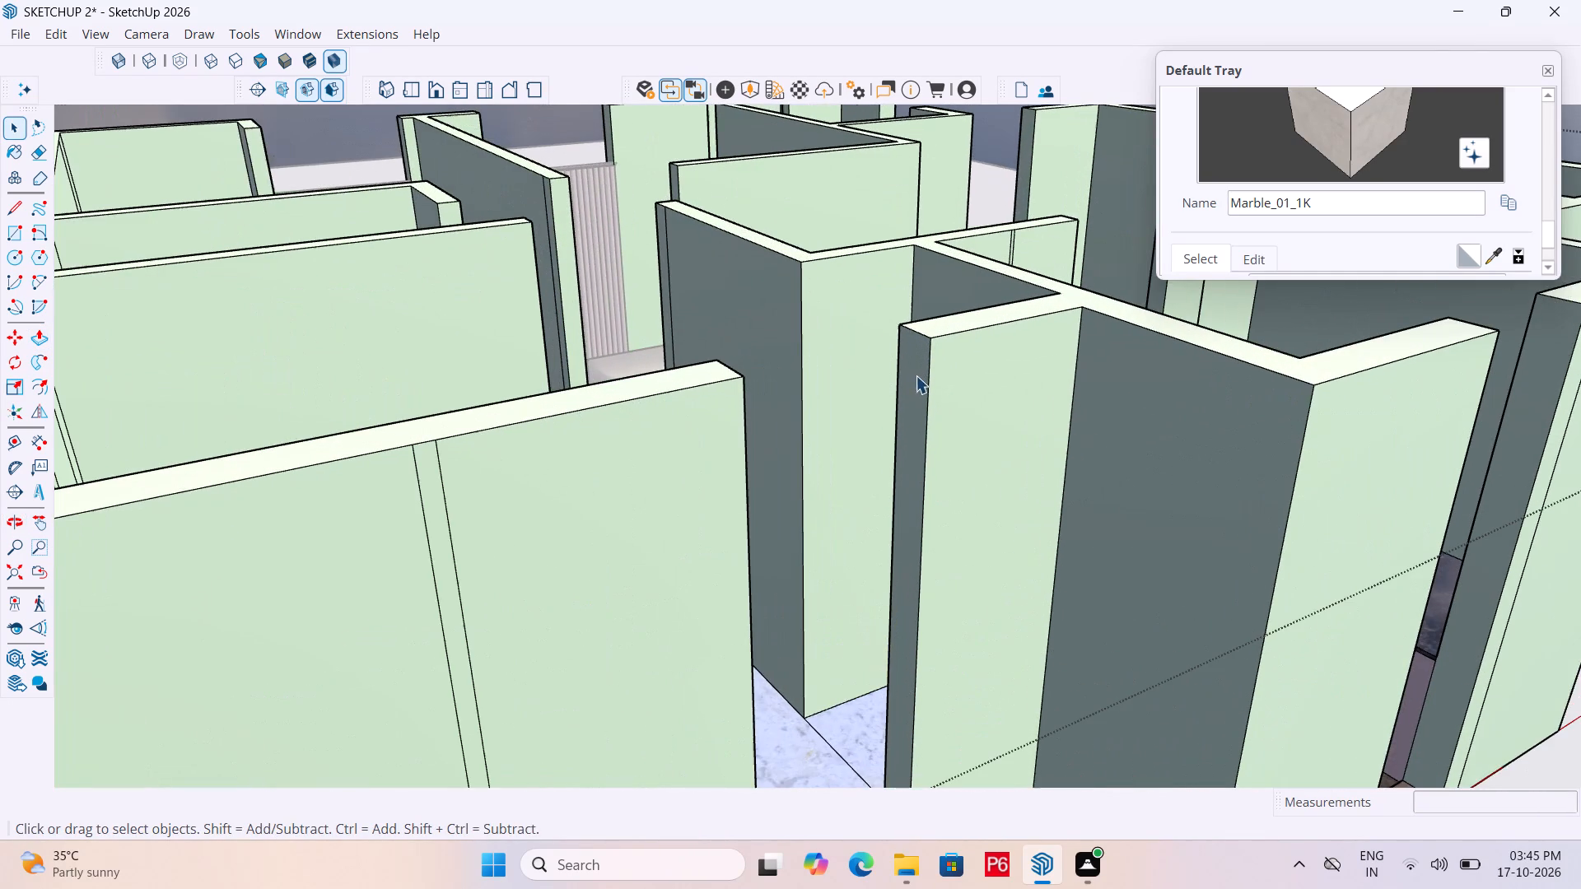
pyautogui.moveTo(916, 375); pyautogui.dragTo(947, 381, button='middle')
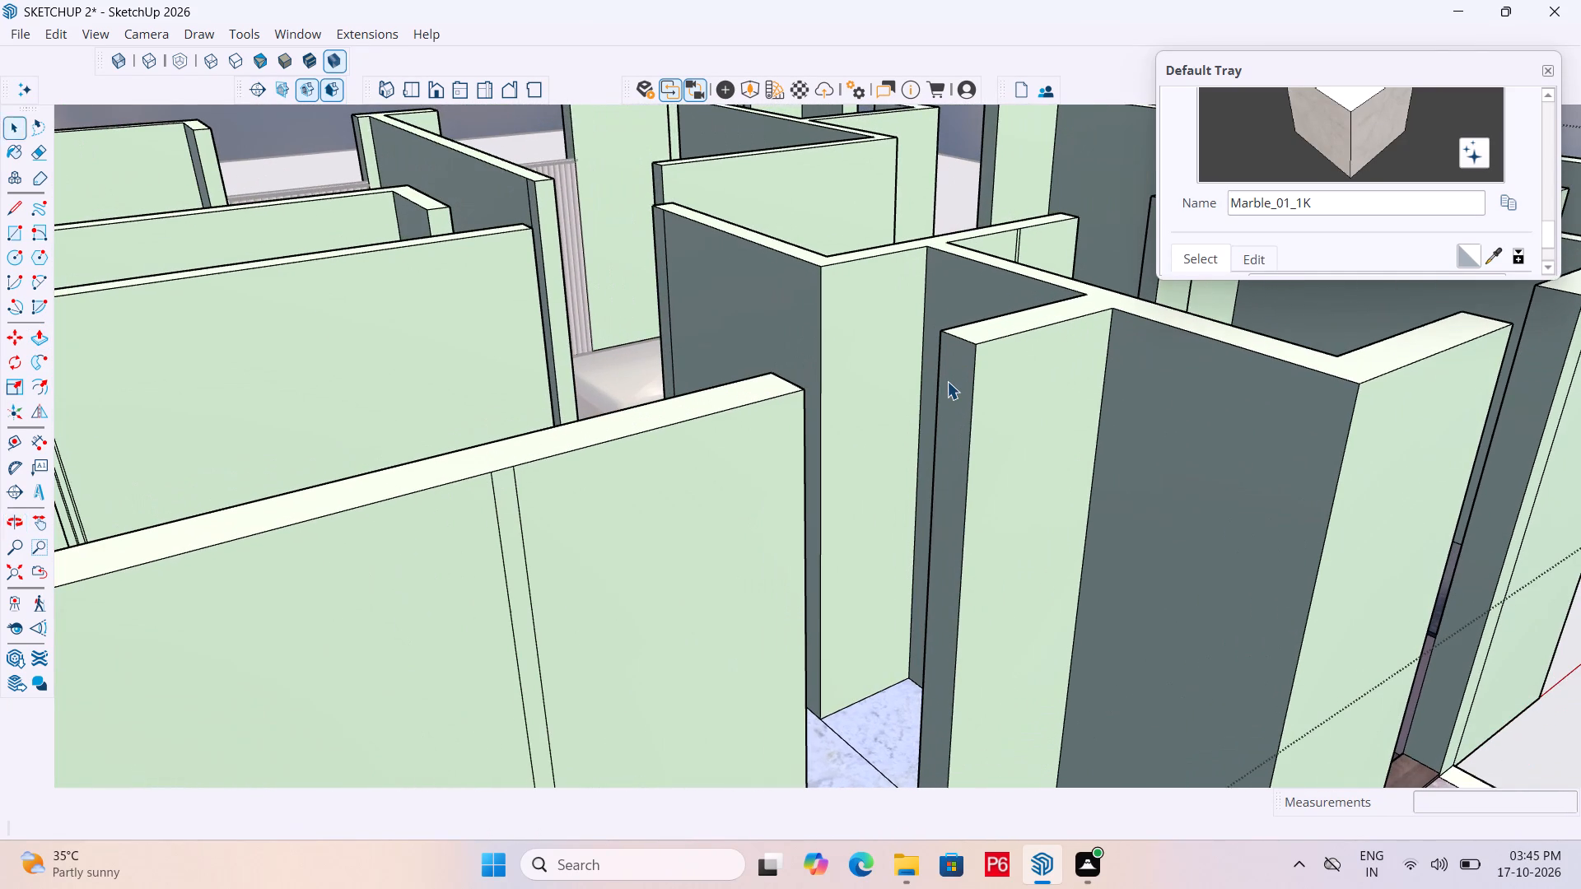
pyautogui.press('t')
pyautogui.click(958, 341)
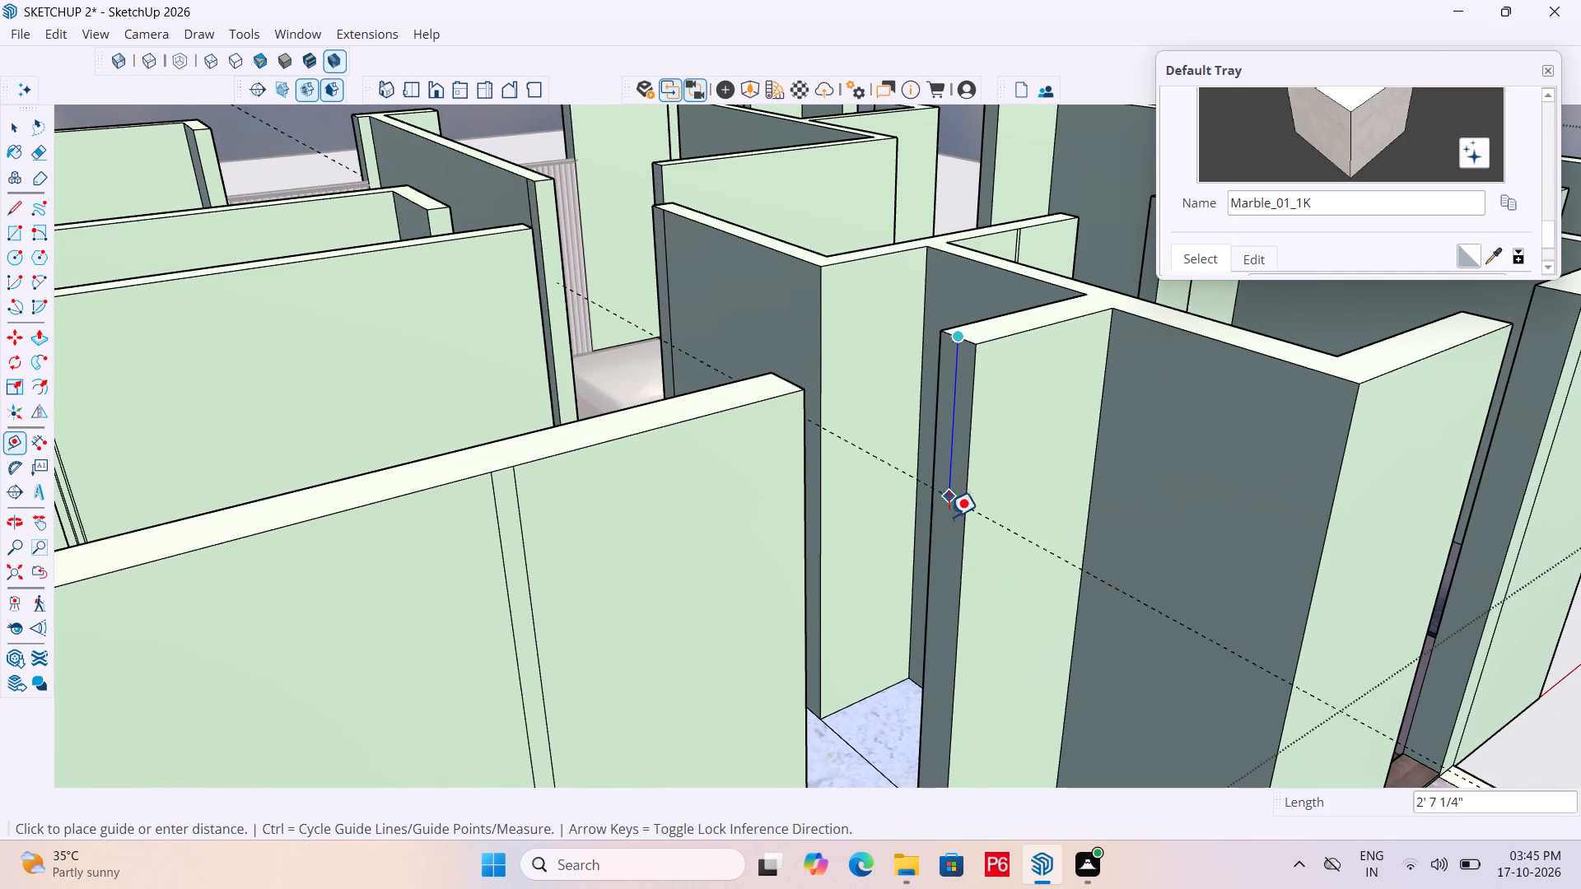
pyautogui.press('3')
pyautogui.press("'")
pyautogui.press('Return')
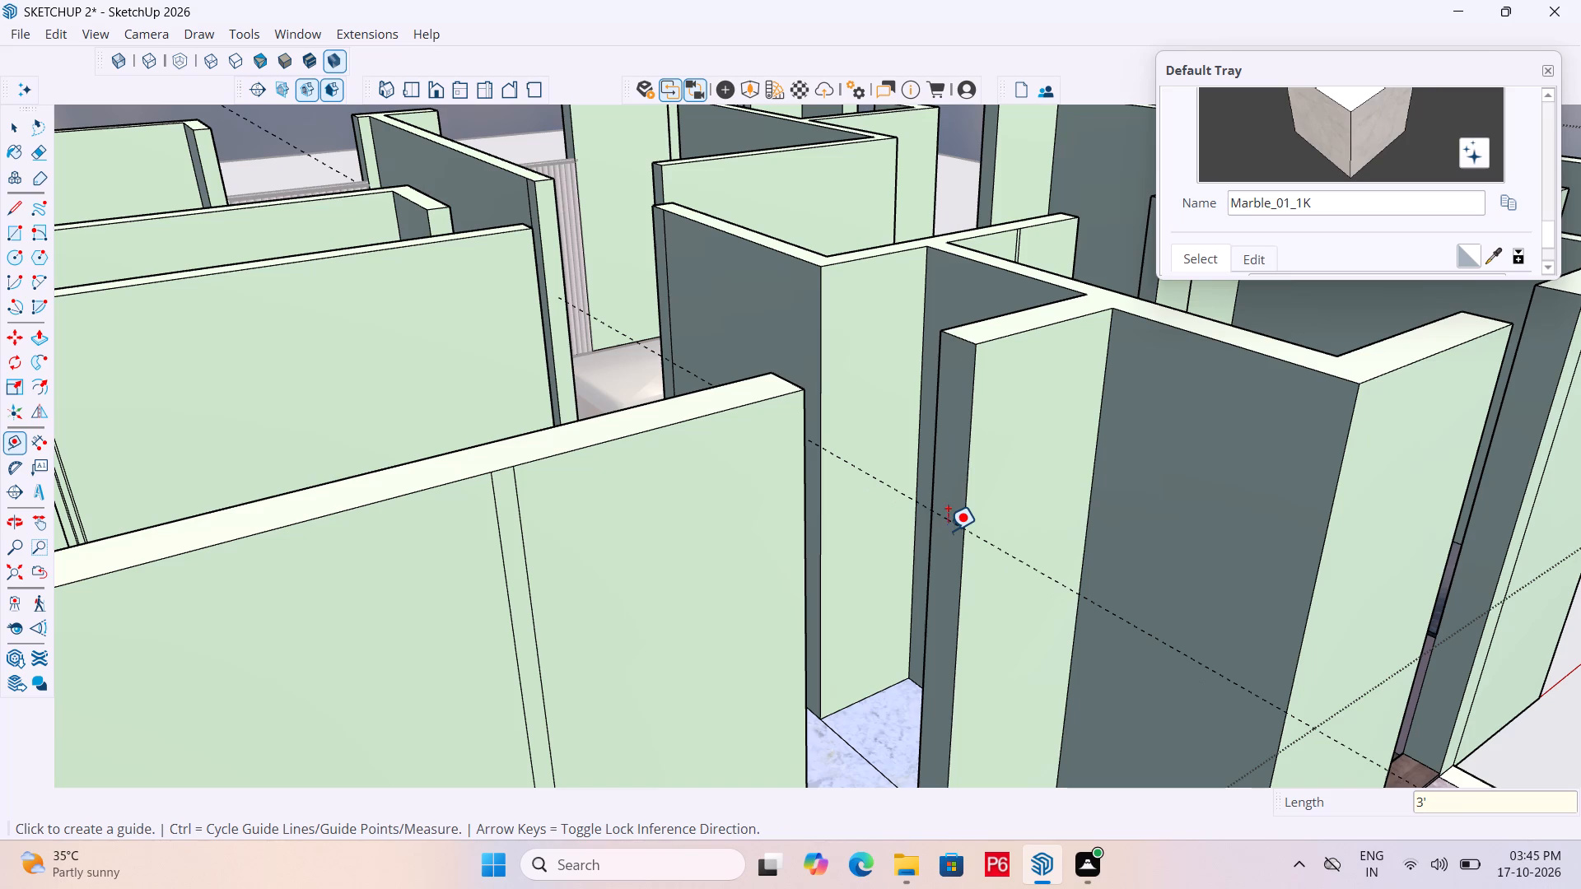
# Draw a 9" line along the guide across the wall end face at the balcony doorway, splitting the face.
pyautogui.moveTo(994, 379); pyautogui.dragTo(990, 223, button='middle')
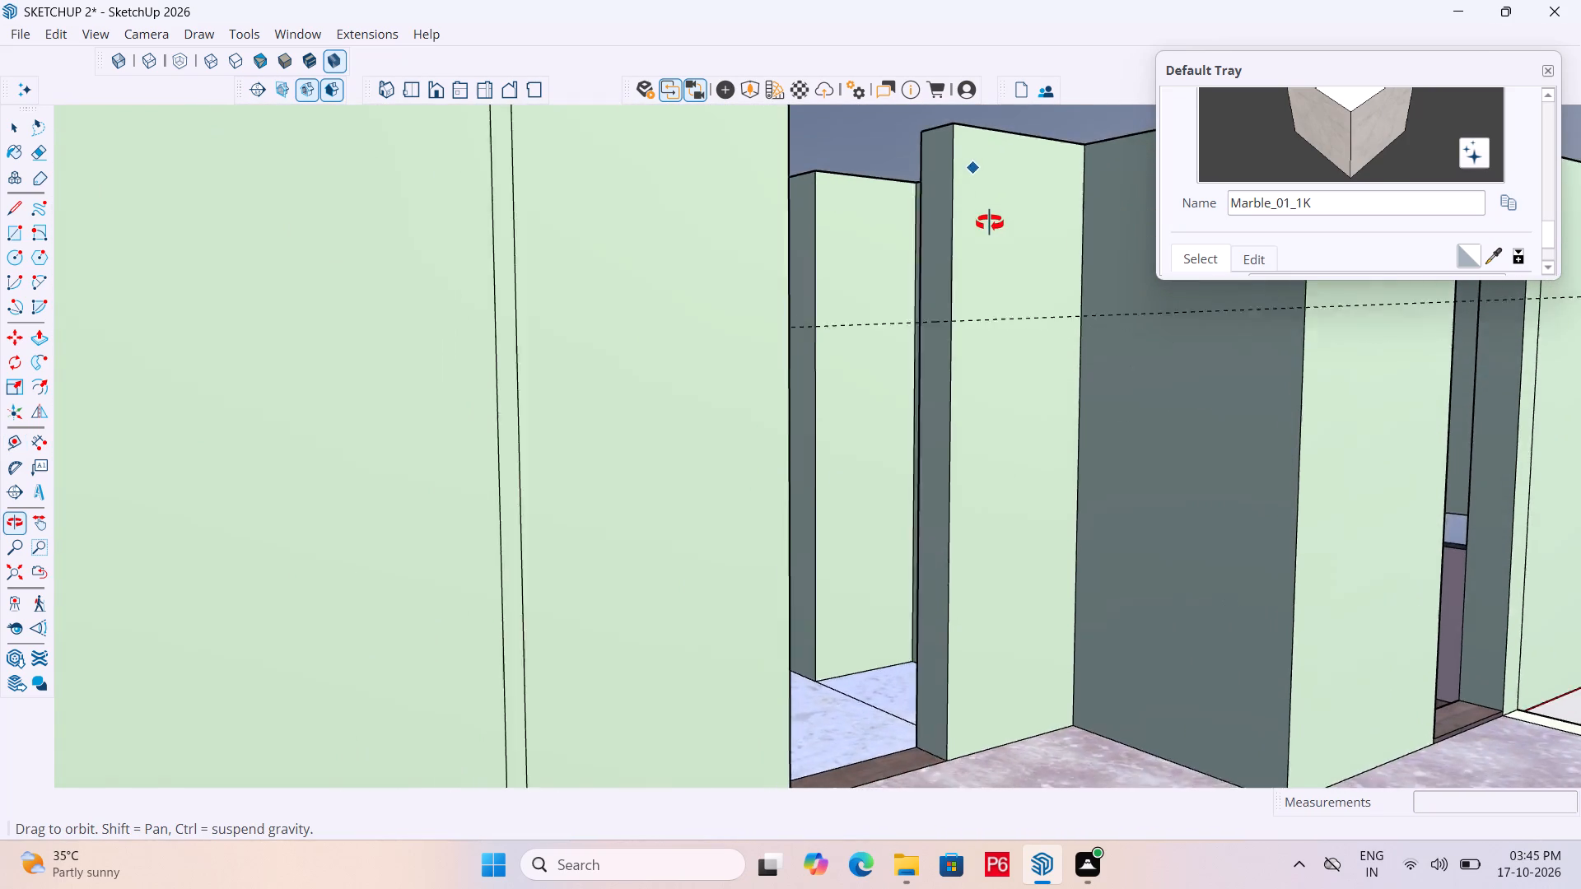
pyautogui.moveTo(990, 223); pyautogui.dragTo(985, 262, button='middle')
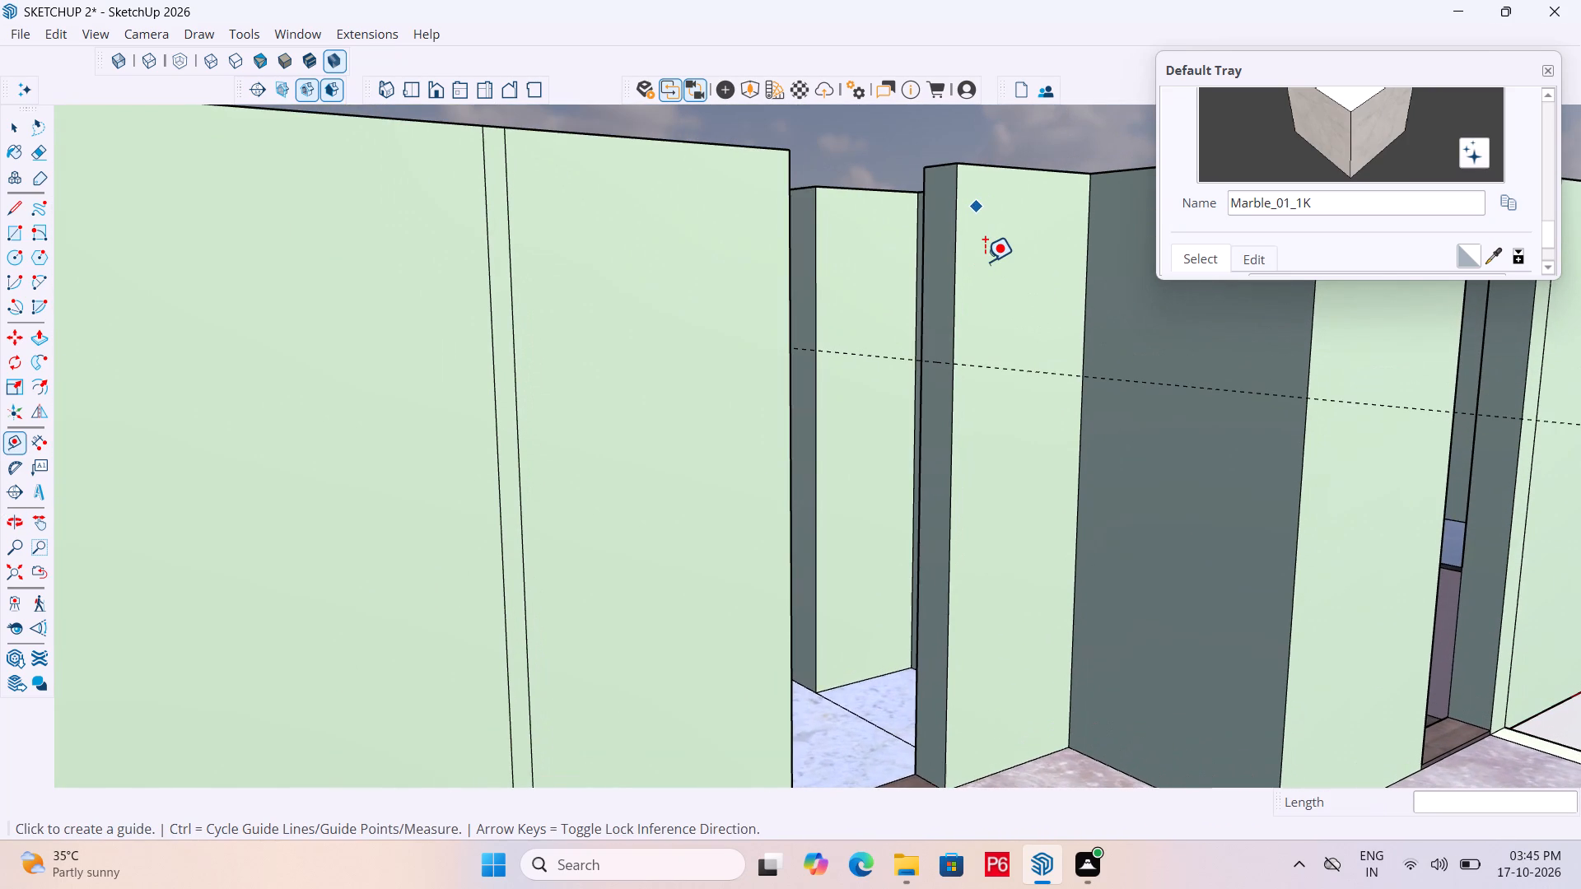
pyautogui.press('l')
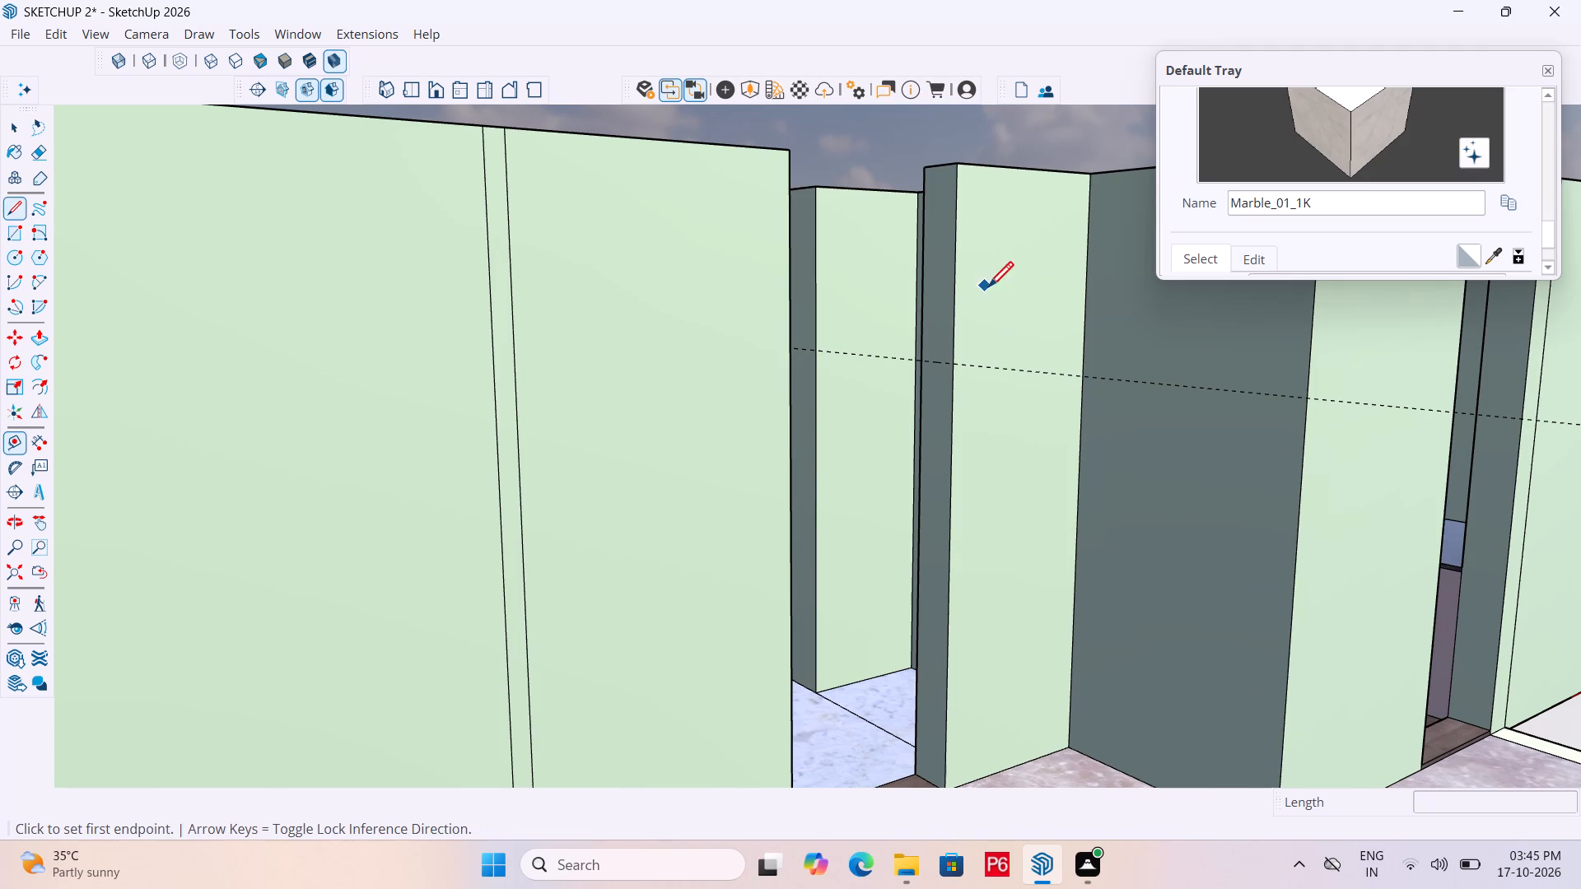
pyautogui.press('space')
pyautogui.doubleClick(1000, 284)
pyautogui.click(948, 312)
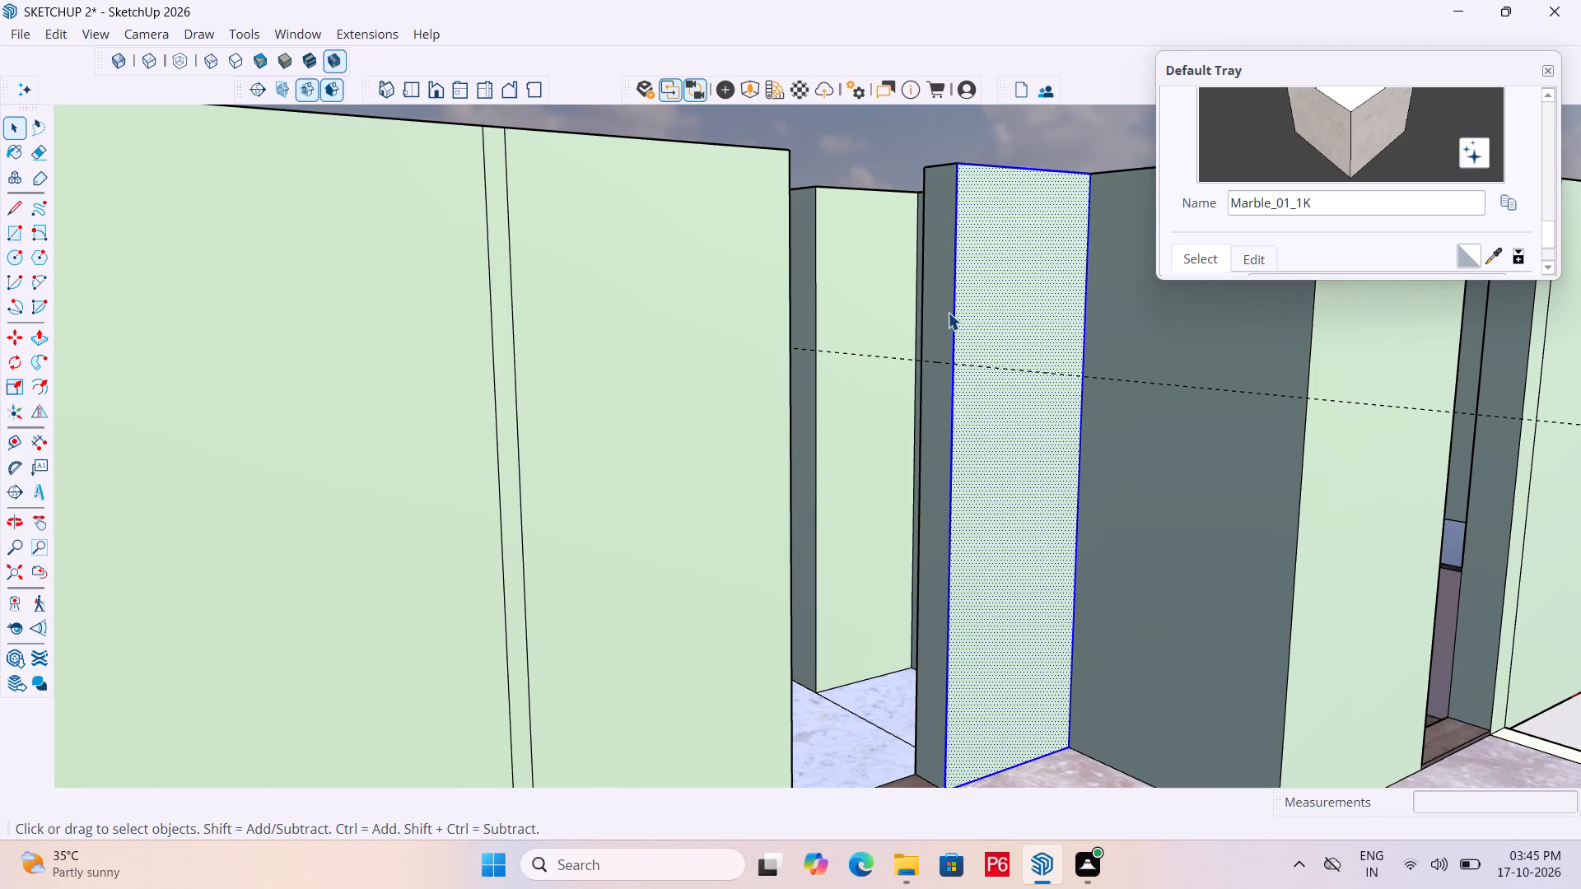
pyautogui.scroll(6, 932, 347)
pyautogui.press('l')
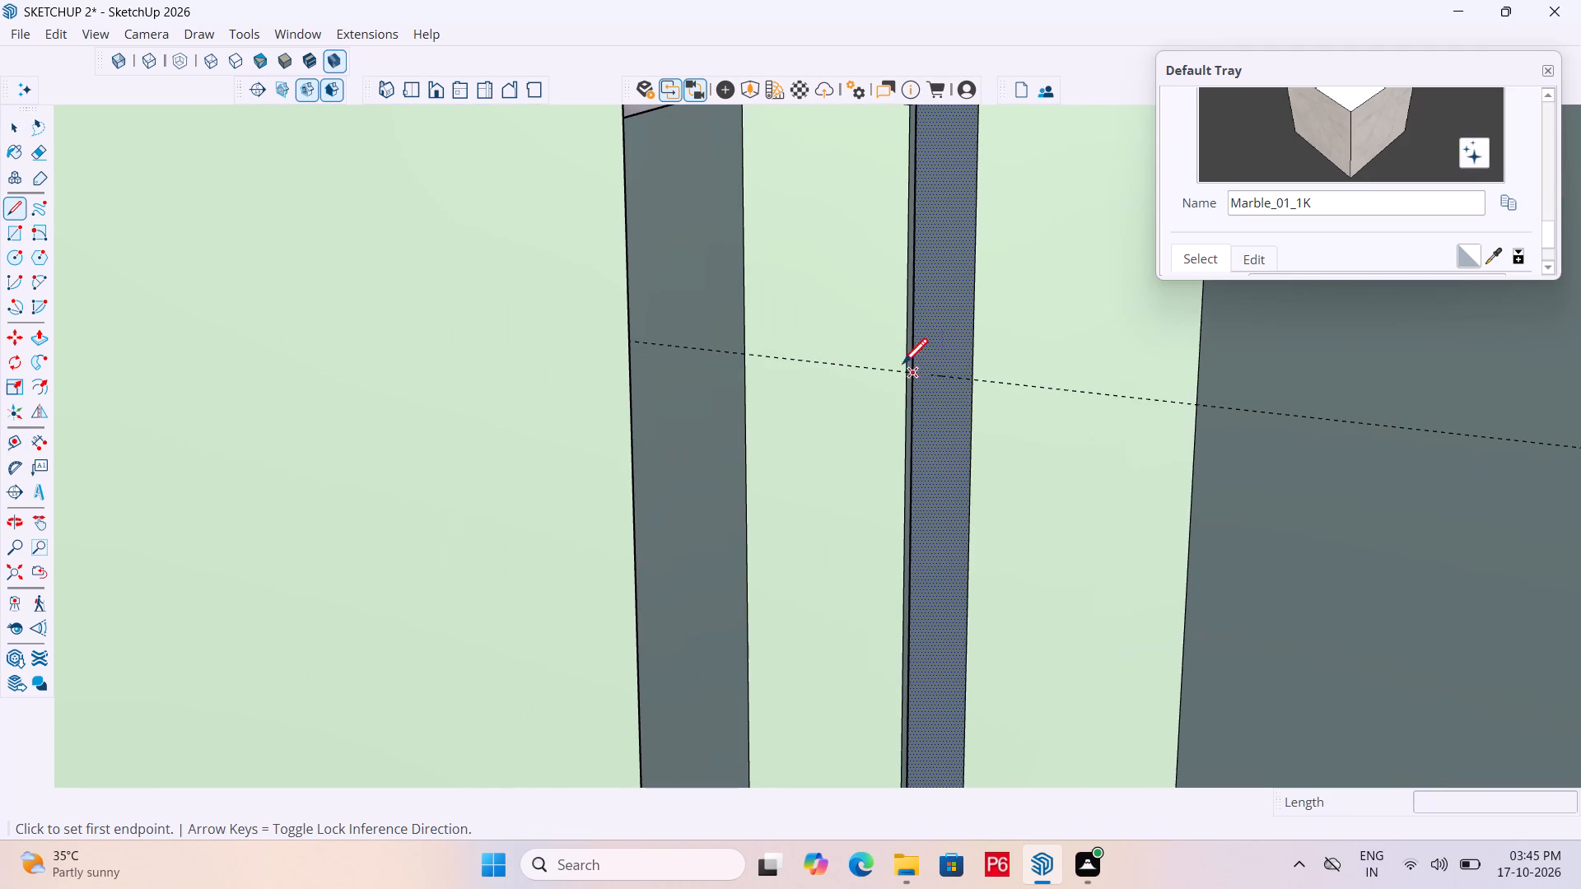
pyautogui.moveTo(974, 381); pyautogui.dragTo(967, 373)
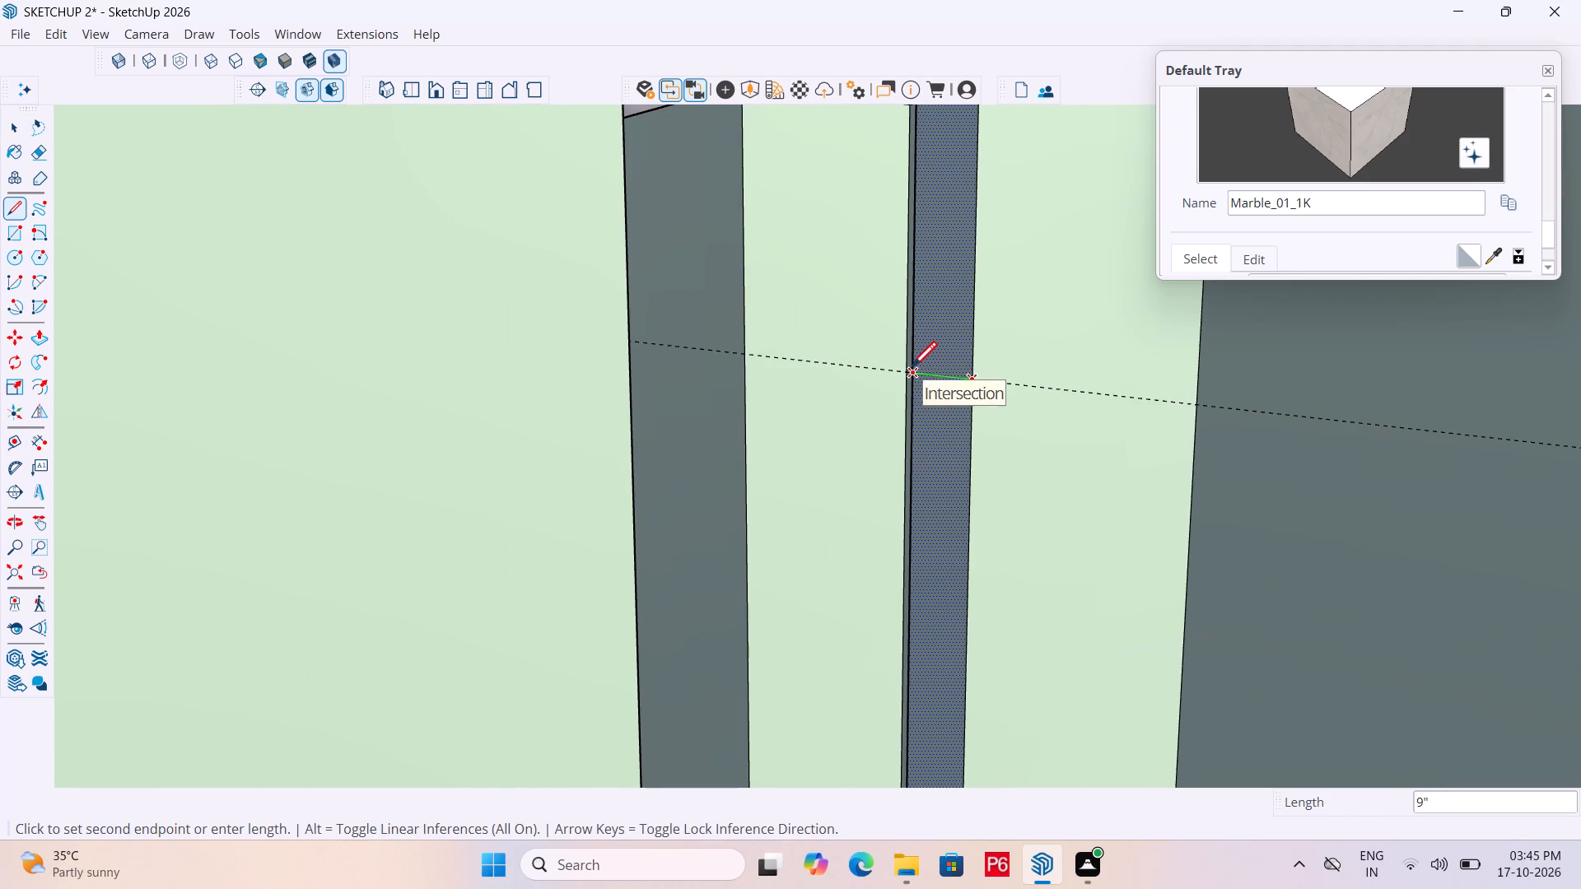
pyautogui.moveTo(912, 370); pyautogui.dragTo(957, 405, button='middle')
pyautogui.click(1000, 444)
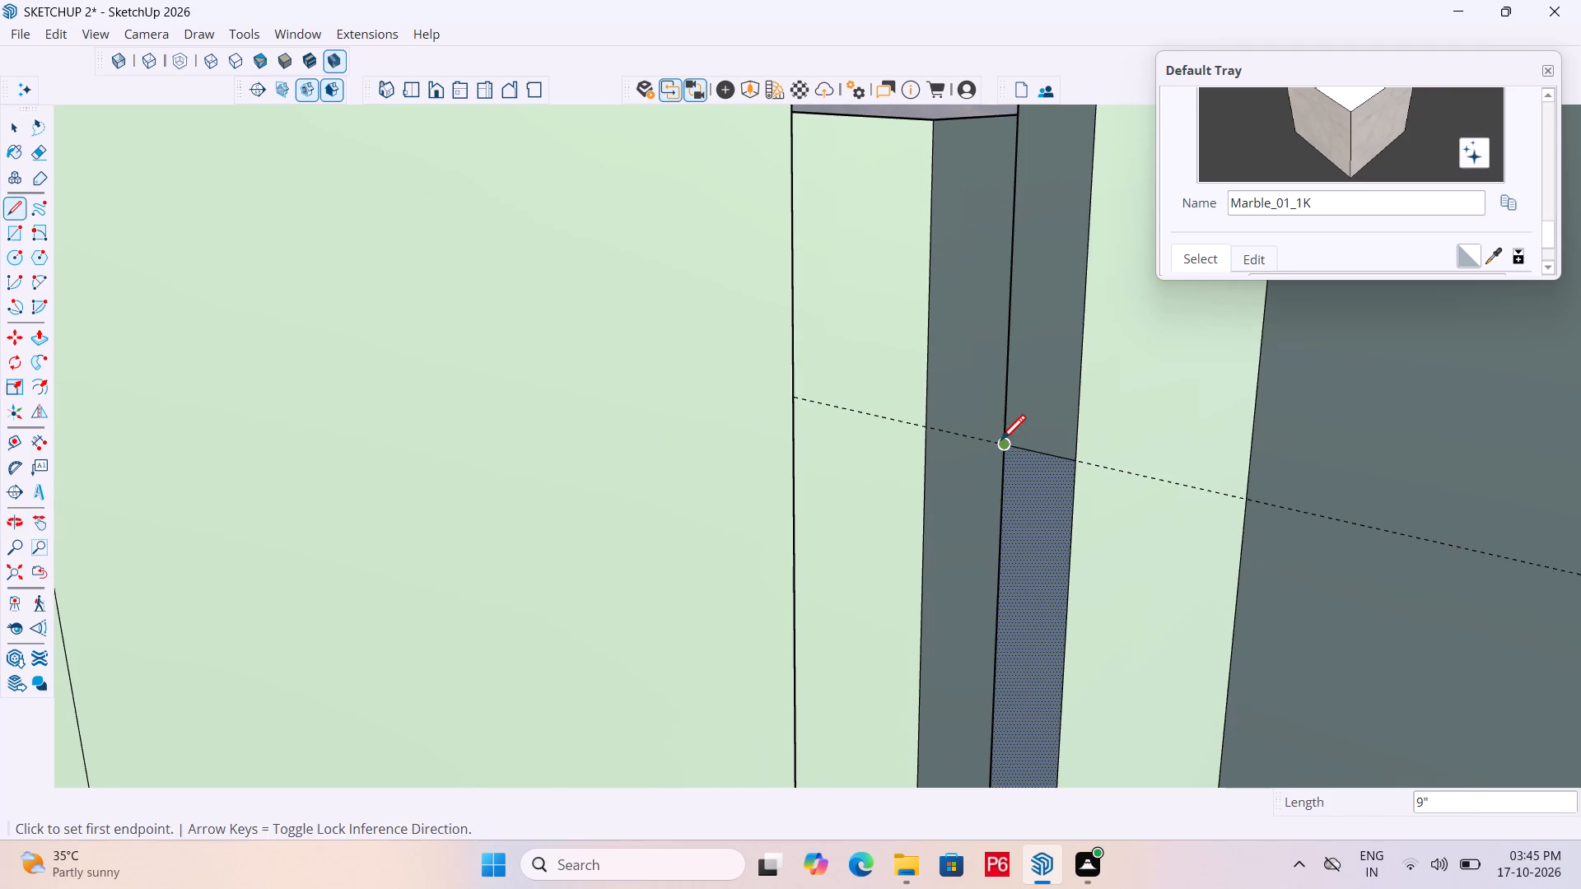
pyautogui.press('space')
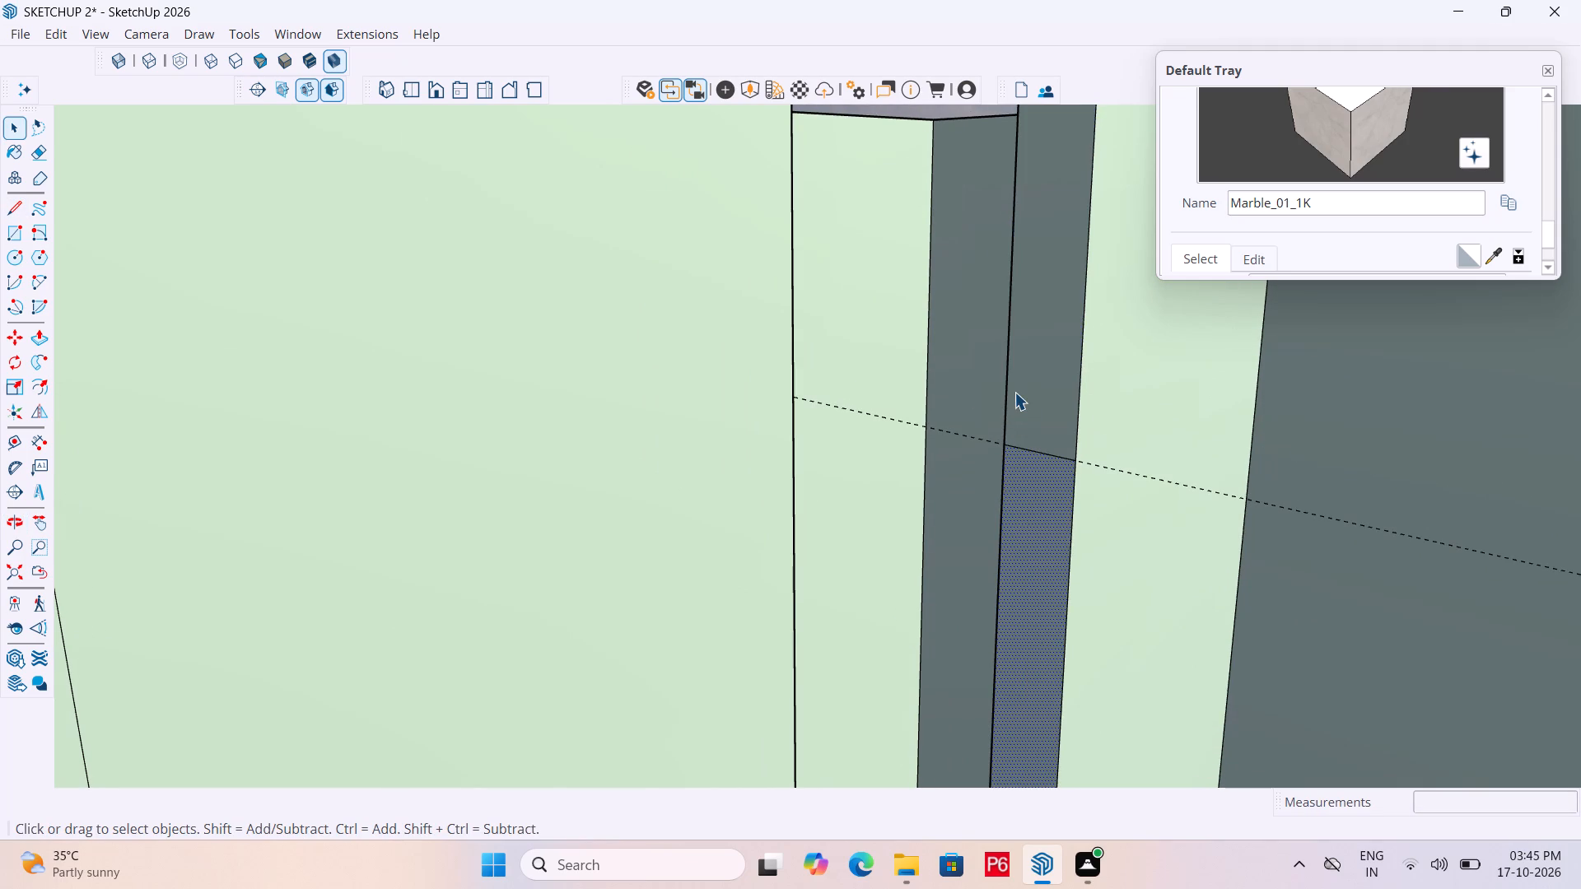
# Erase the guide line at the bedroom's balcony doorway beside the kitchen.
pyautogui.press('e')
pyautogui.click(1106, 473)
pyautogui.moveTo(1110, 463); pyautogui.dragTo(1110, 476)
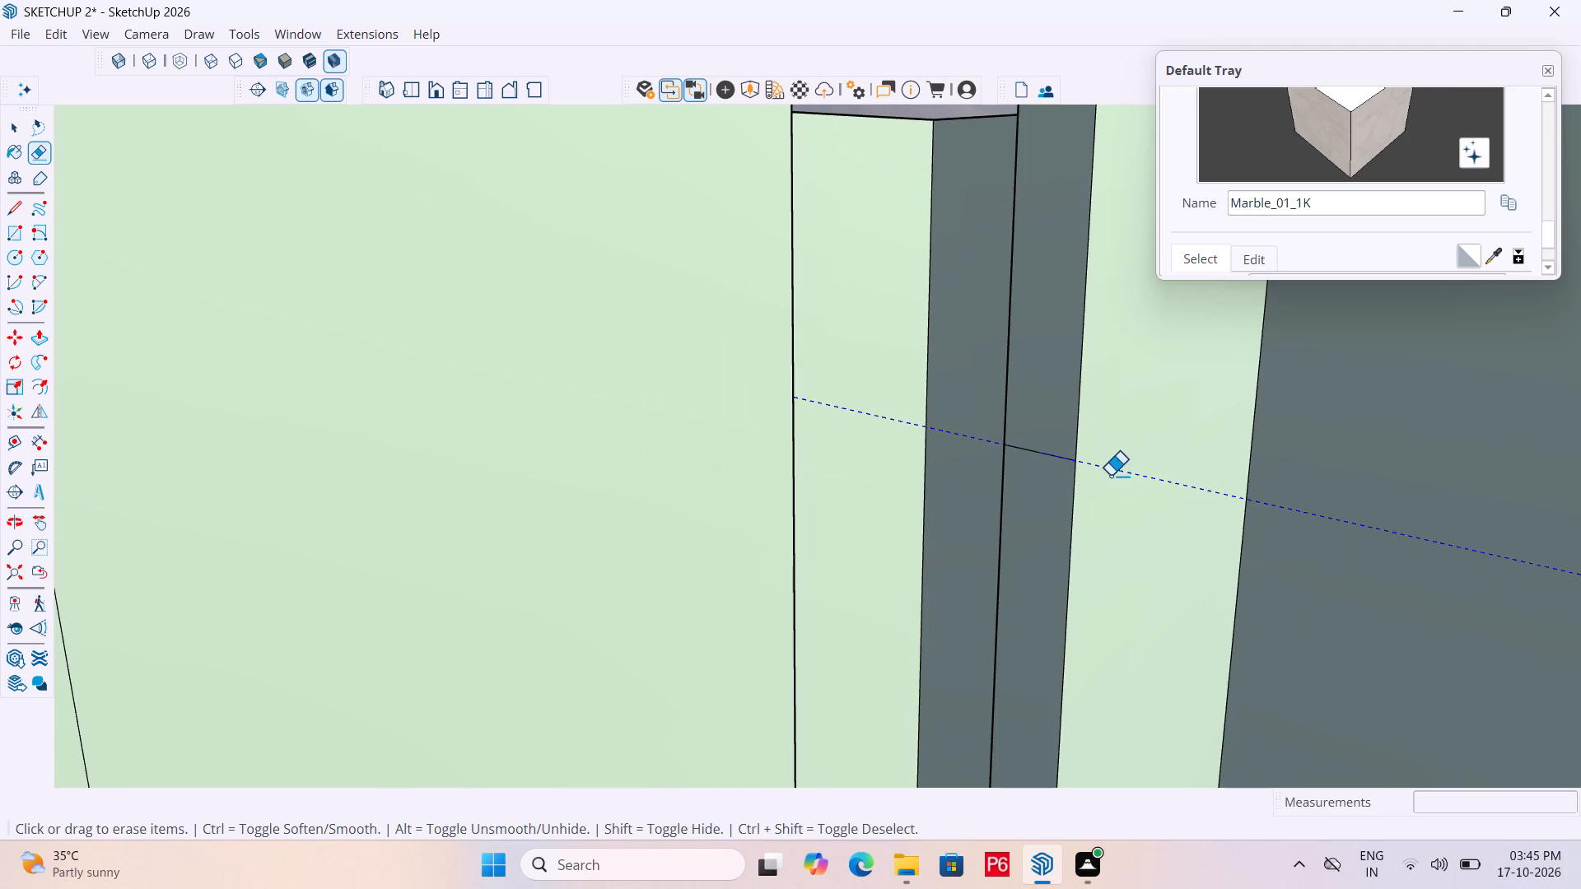
pyautogui.moveTo(1110, 476); pyautogui.dragTo(1112, 470)
# Push/Pull the upper wall end face 3' across the bedroom's balcony doorway to meet the opposite wall.
pyautogui.press('p')
pyautogui.click(1049, 386)
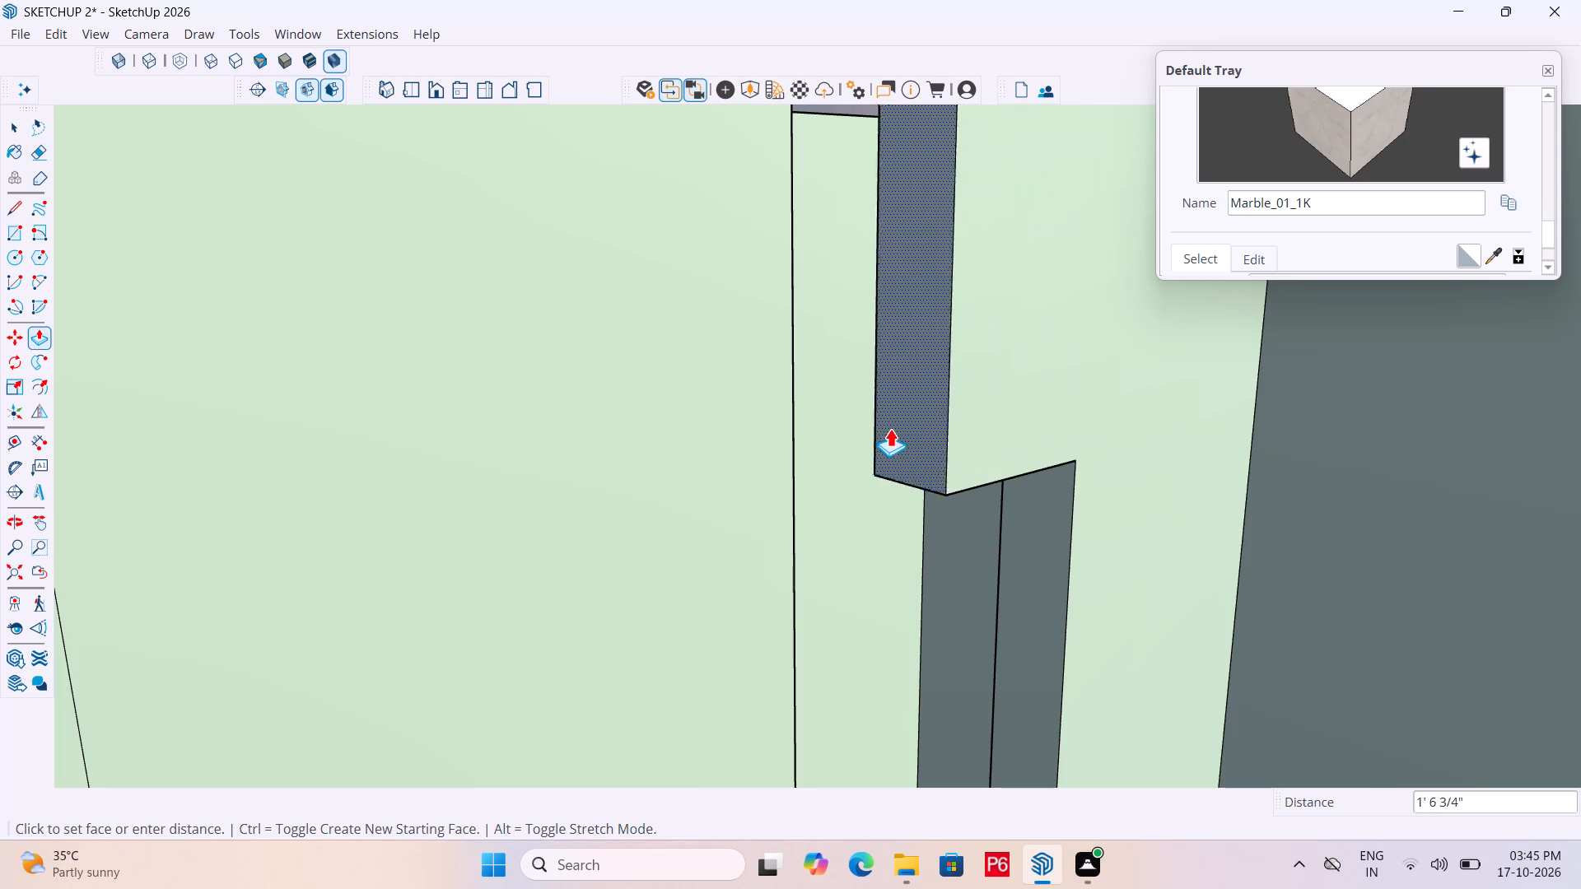
pyautogui.click(790, 503)
# Examine the remaining door and balcony openings around the whole apartment from several sides.
pyautogui.scroll(-7, 725, 426)
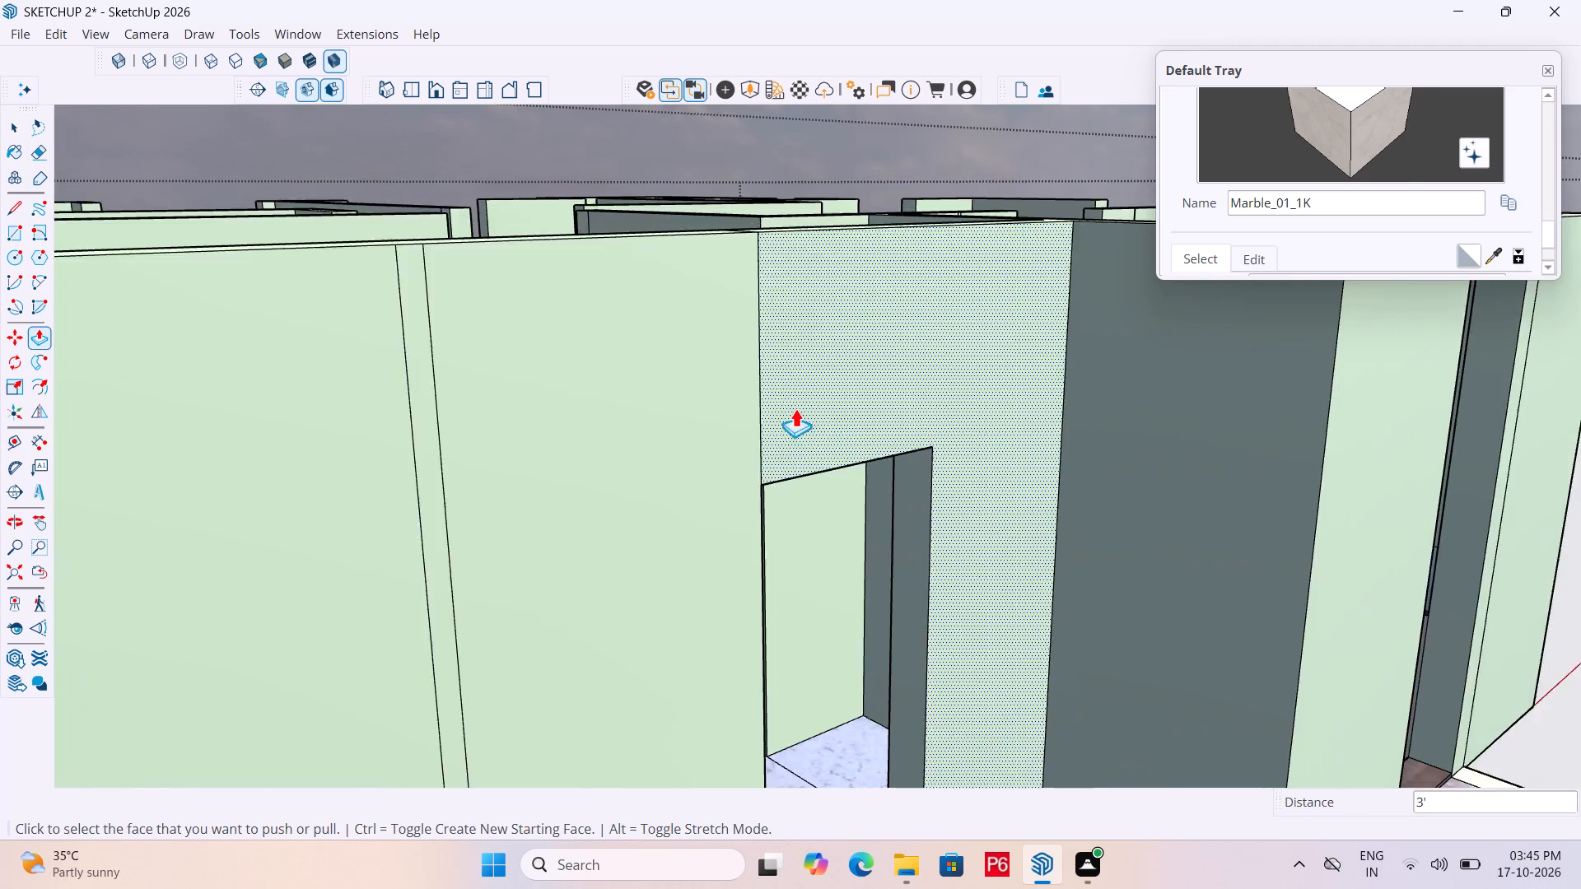
pyautogui.scroll(-7, 835, 418)
pyautogui.scroll(-5, 740, 449)
pyautogui.moveTo(1043, 469); pyautogui.dragTo(583, 455, button='middle')
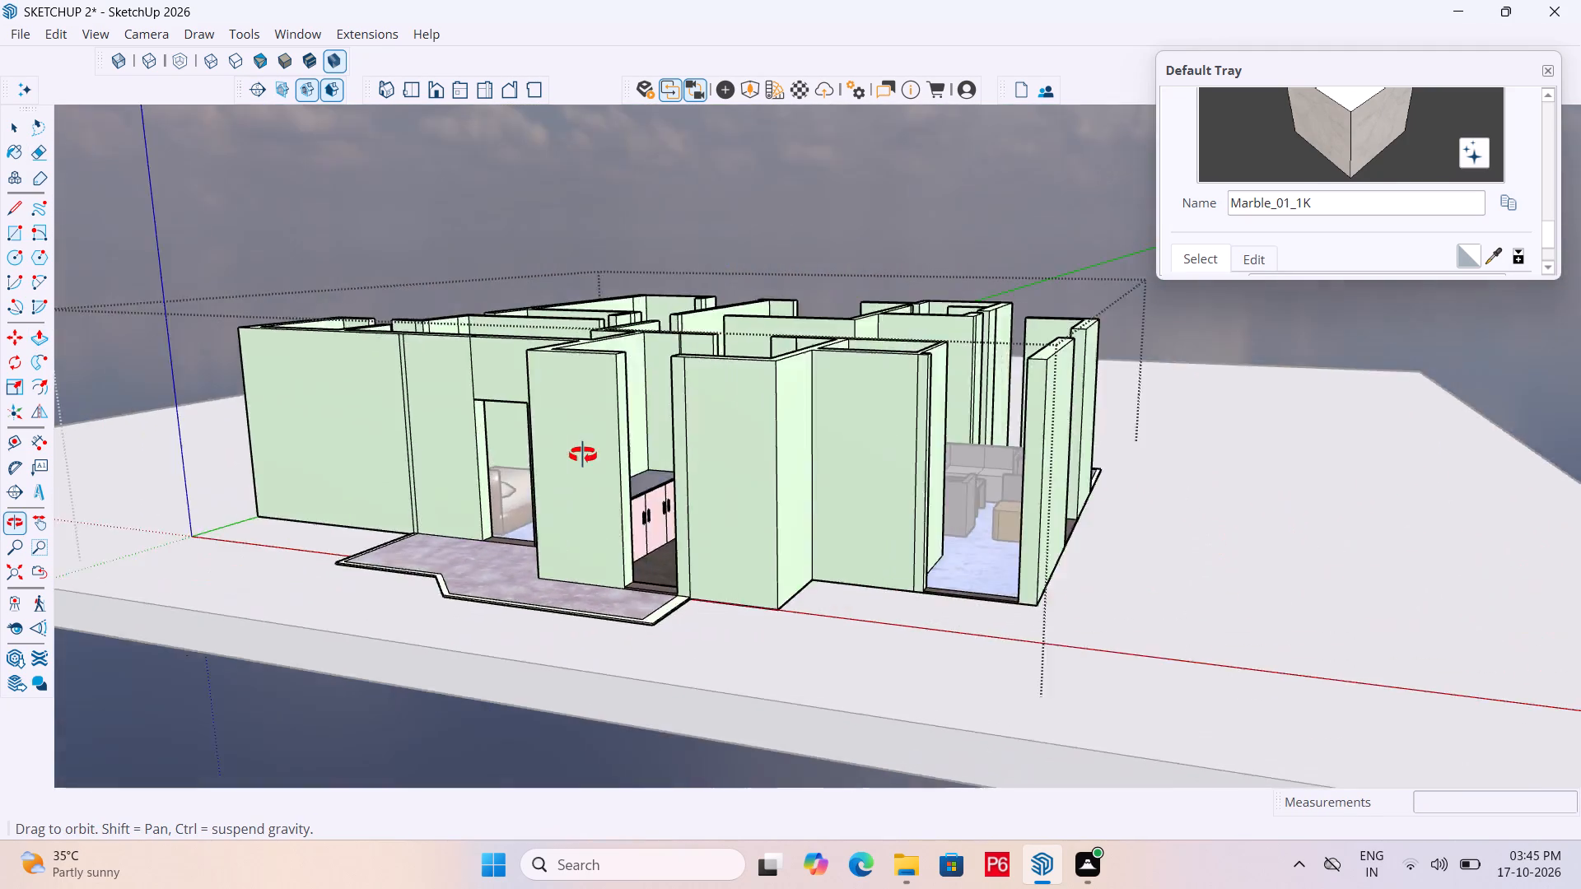
pyautogui.moveTo(583, 455); pyautogui.dragTo(924, 515, button='middle')
pyautogui.scroll(10, 1003, 445)
pyautogui.scroll(-6, 814, 379)
pyautogui.scroll(-7, 1084, 464)
pyautogui.moveTo(1060, 491); pyautogui.dragTo(772, 496, button='middle')
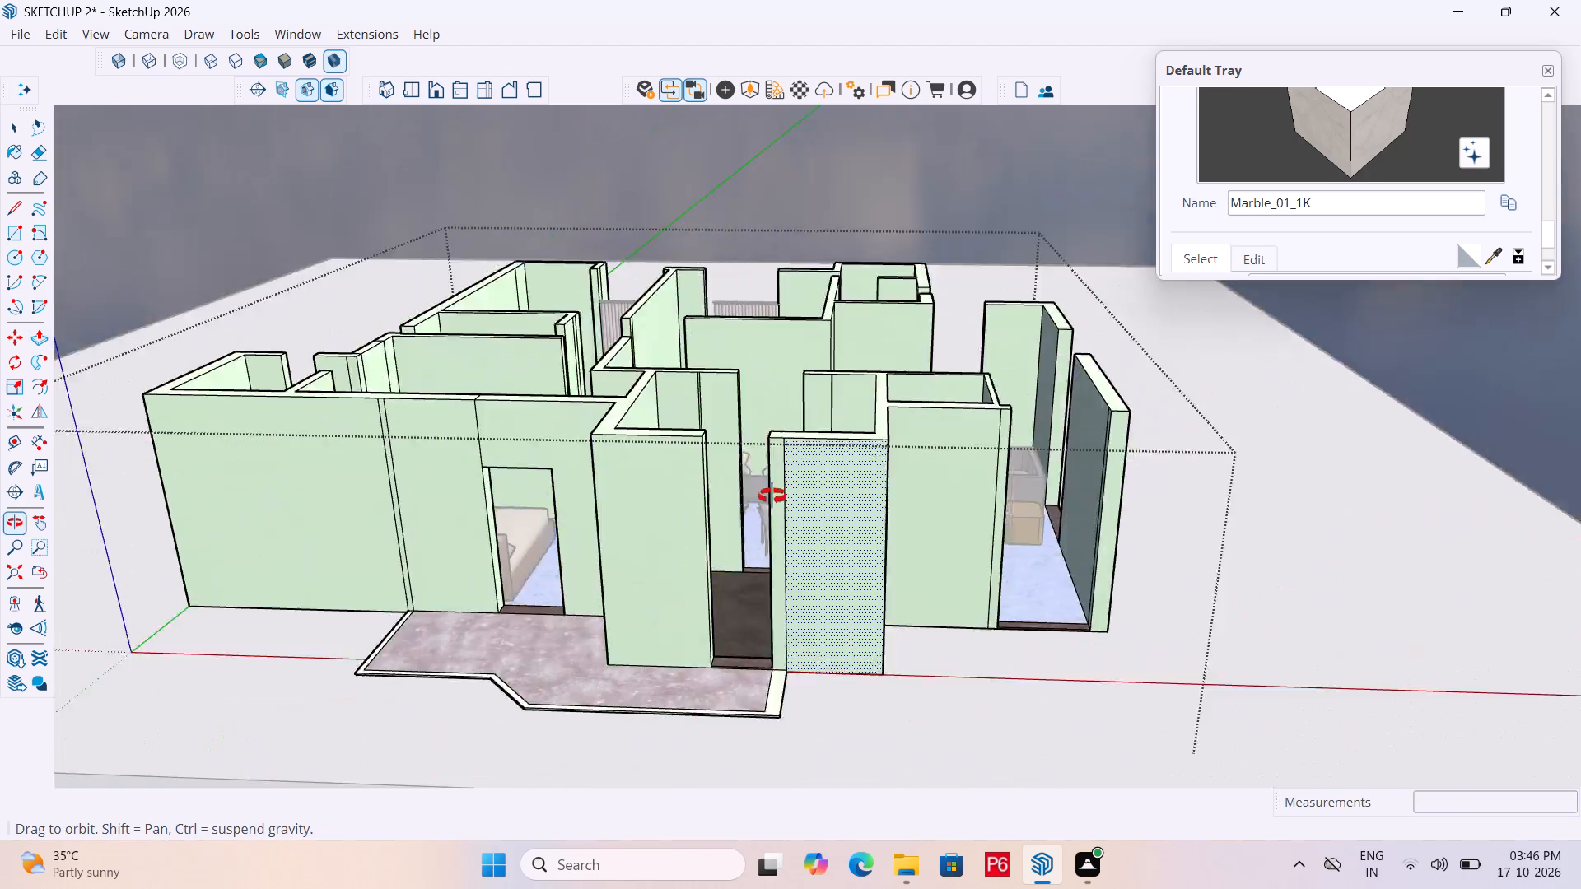
pyautogui.moveTo(772, 496); pyautogui.dragTo(1114, 510, button='middle')
pyautogui.moveTo(607, 472); pyautogui.dragTo(944, 443, button='middle')
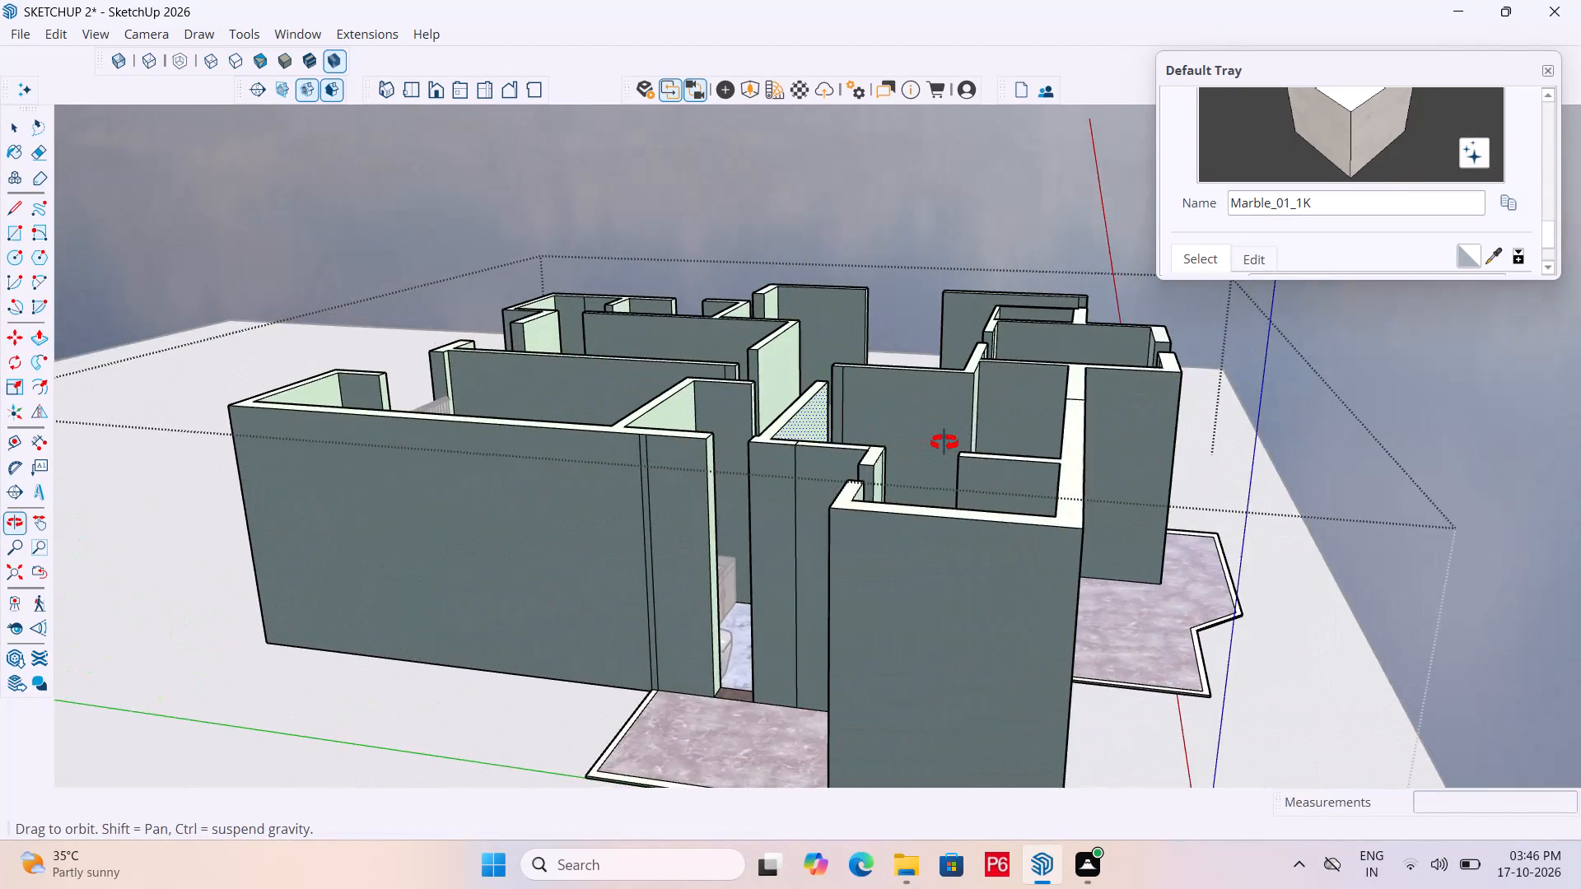
pyautogui.moveTo(944, 443); pyautogui.dragTo(1403, 484, button='middle')
pyautogui.moveTo(939, 496); pyautogui.dragTo(1084, 500, button='middle')
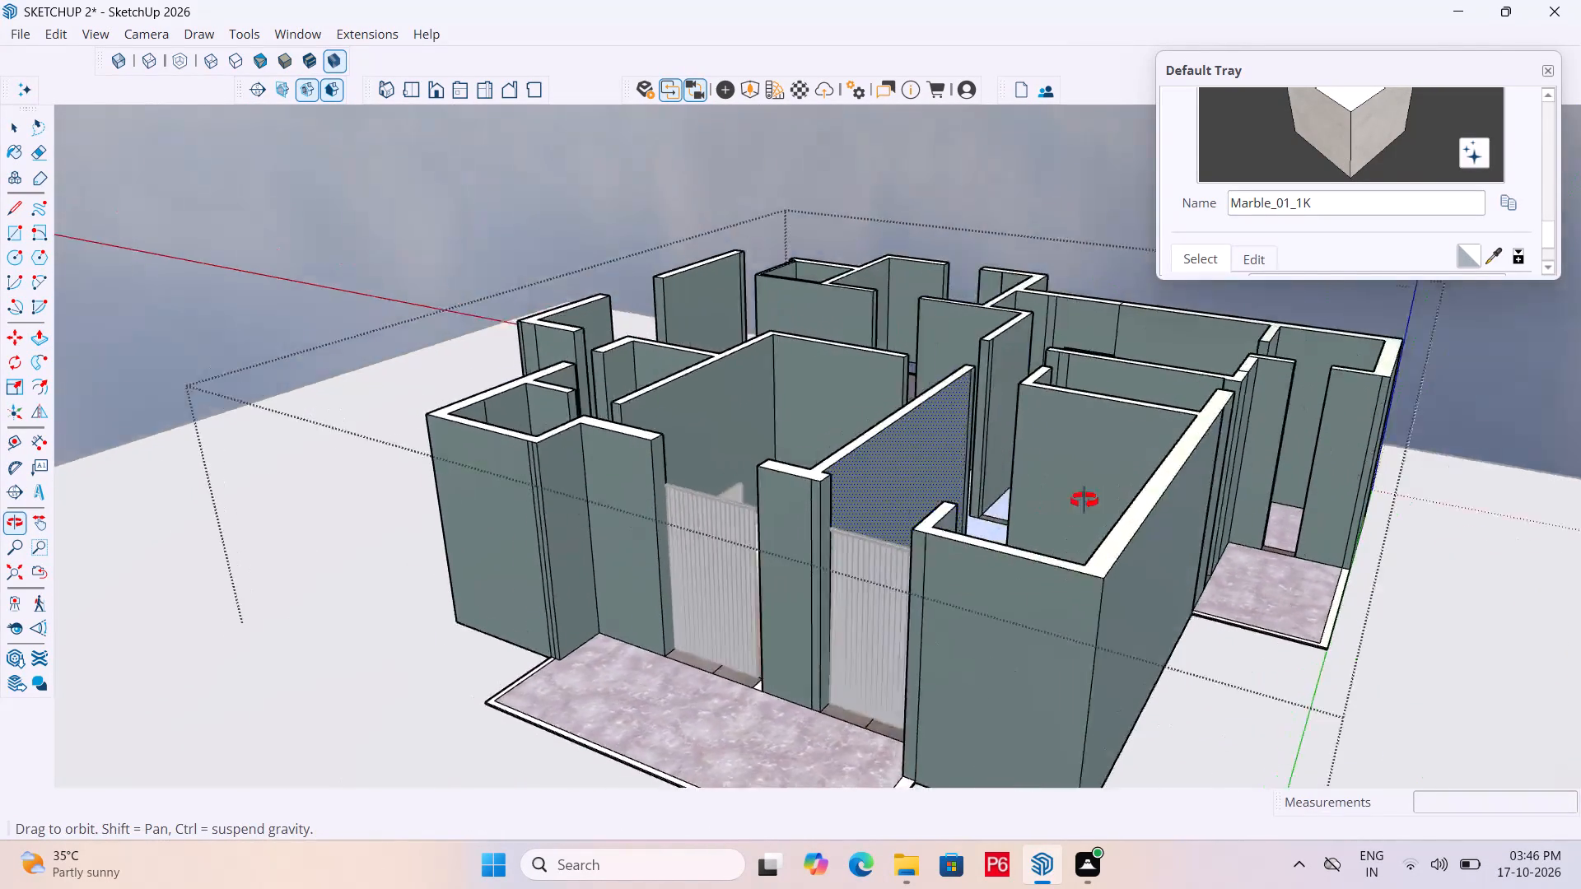
pyautogui.moveTo(1084, 500); pyautogui.dragTo(1370, 500, button='middle')
pyautogui.scroll(5, 1096, 601)
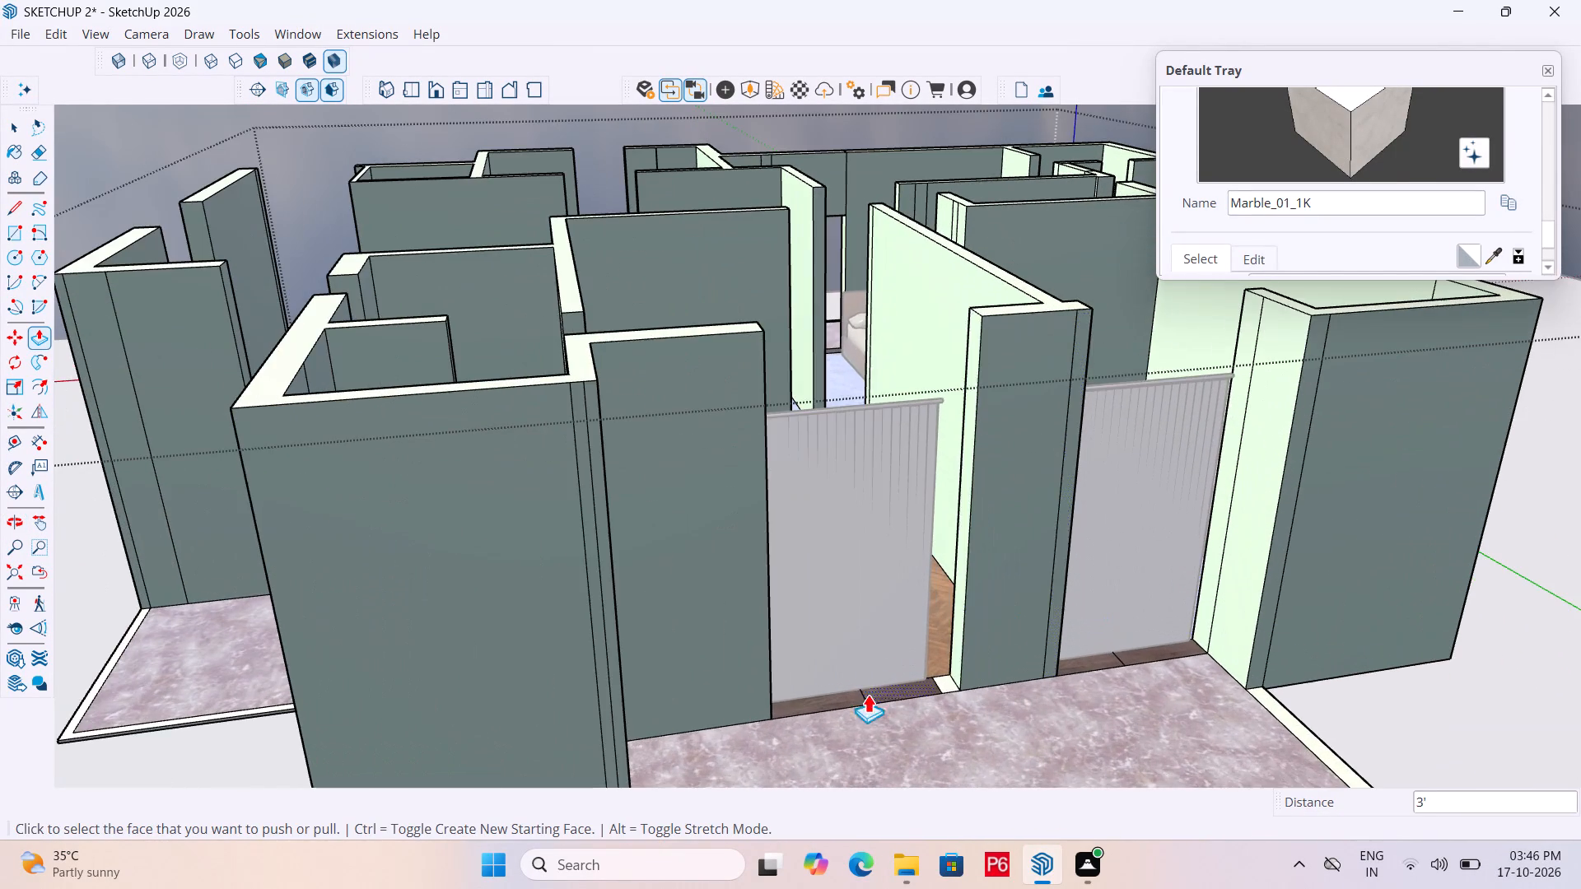
pyautogui.scroll(7, 917, 709)
pyautogui.moveTo(912, 680); pyautogui.dragTo(851, 710, button='middle')
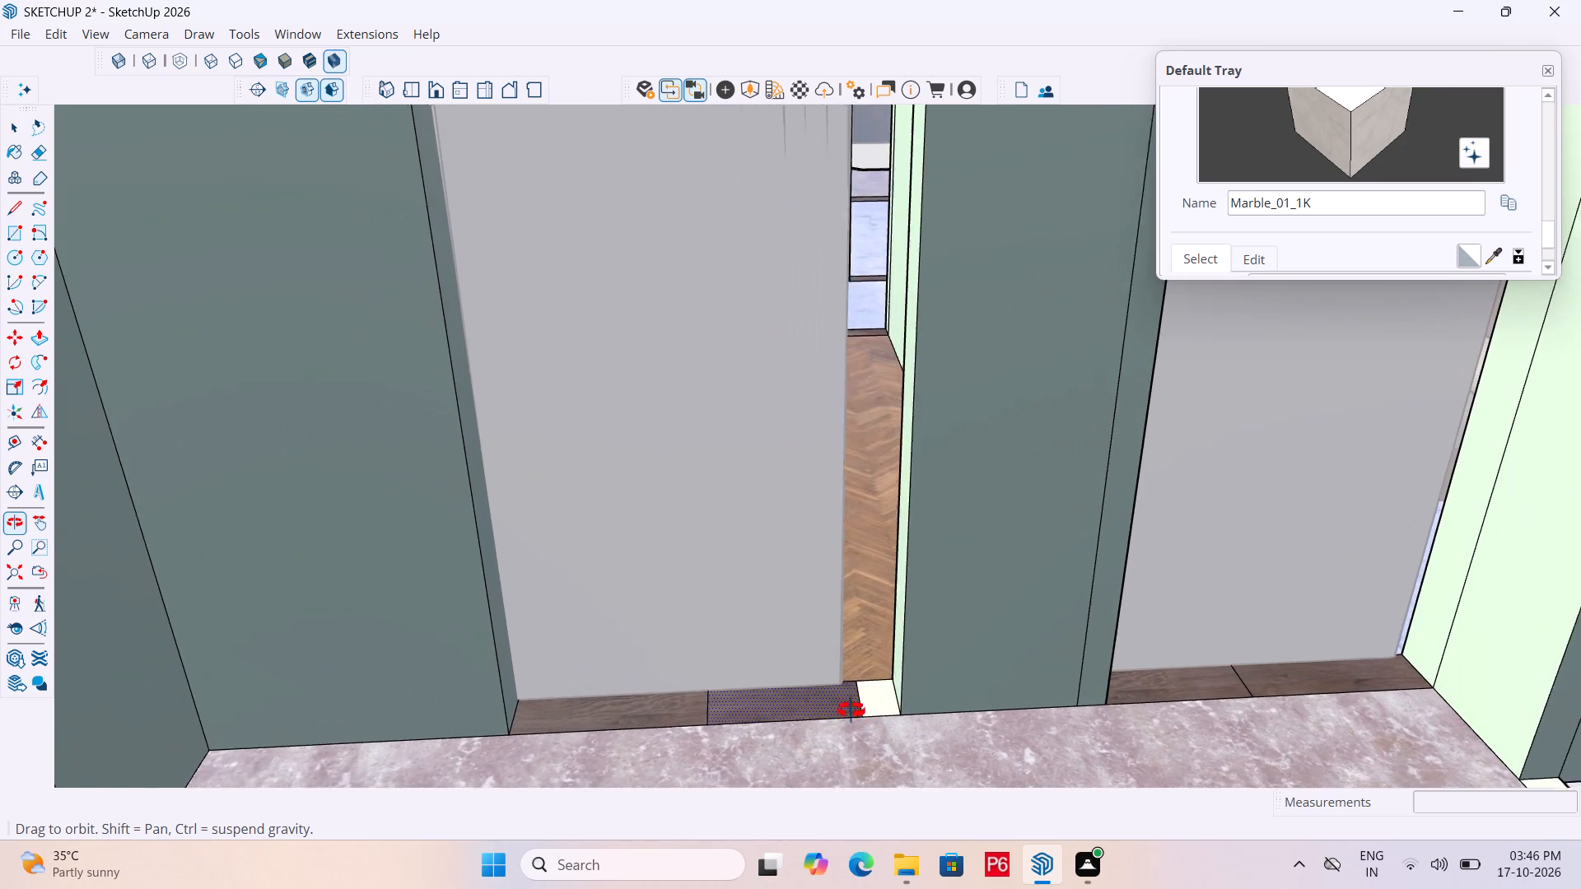
pyautogui.moveTo(851, 710); pyautogui.dragTo(854, 711, button='middle')
pyautogui.scroll(11, 866, 711)
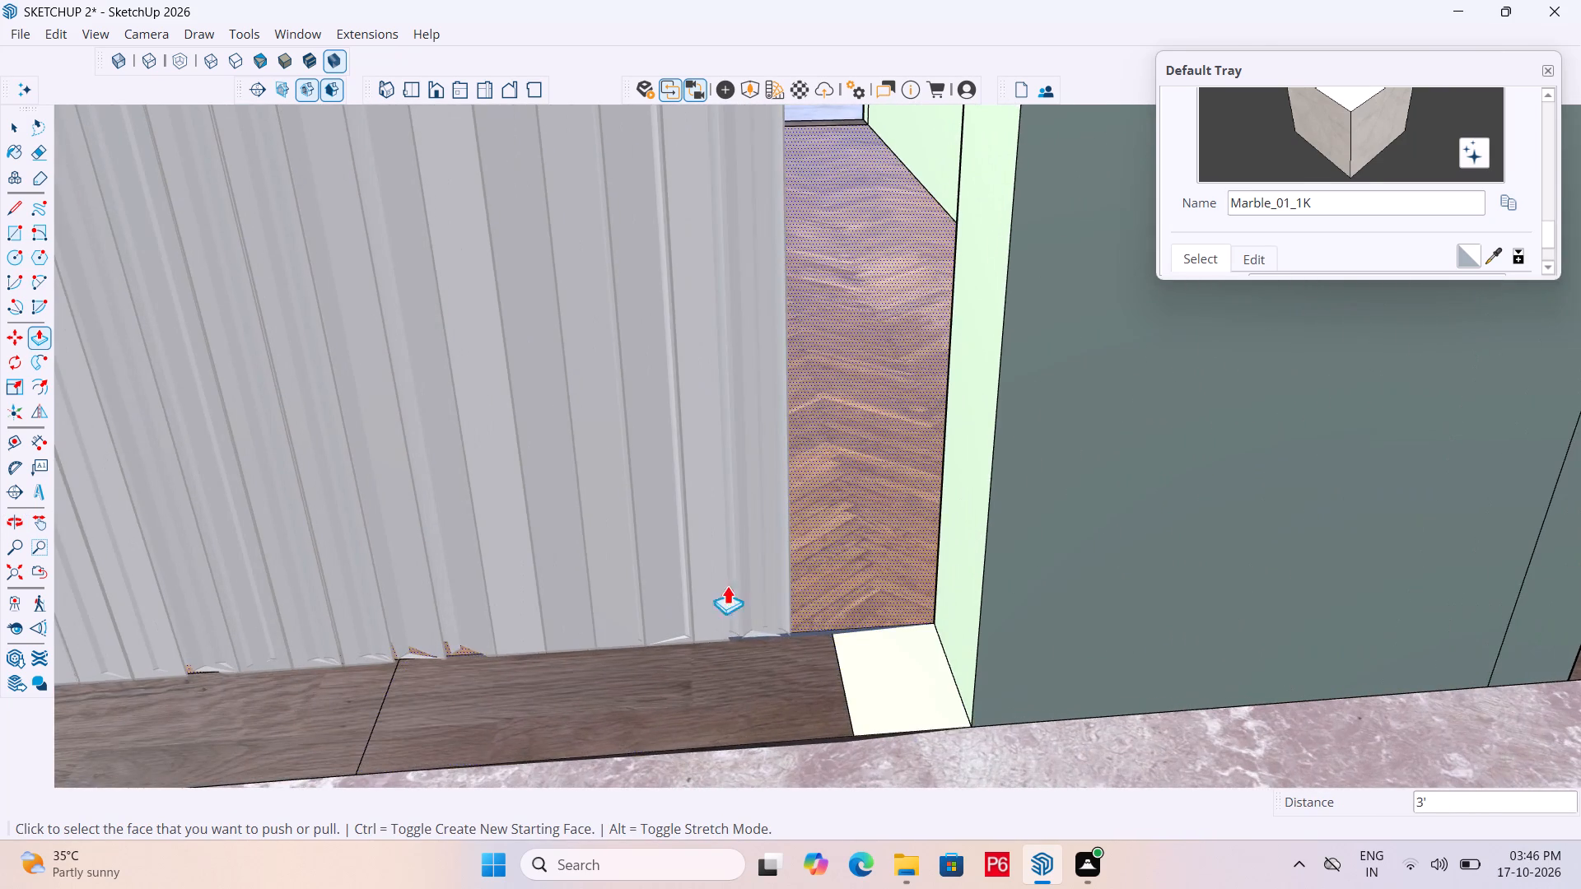
pyautogui.scroll(-6, 708, 561)
pyautogui.scroll(-7, 1036, 566)
pyautogui.scroll(-6, 718, 516)
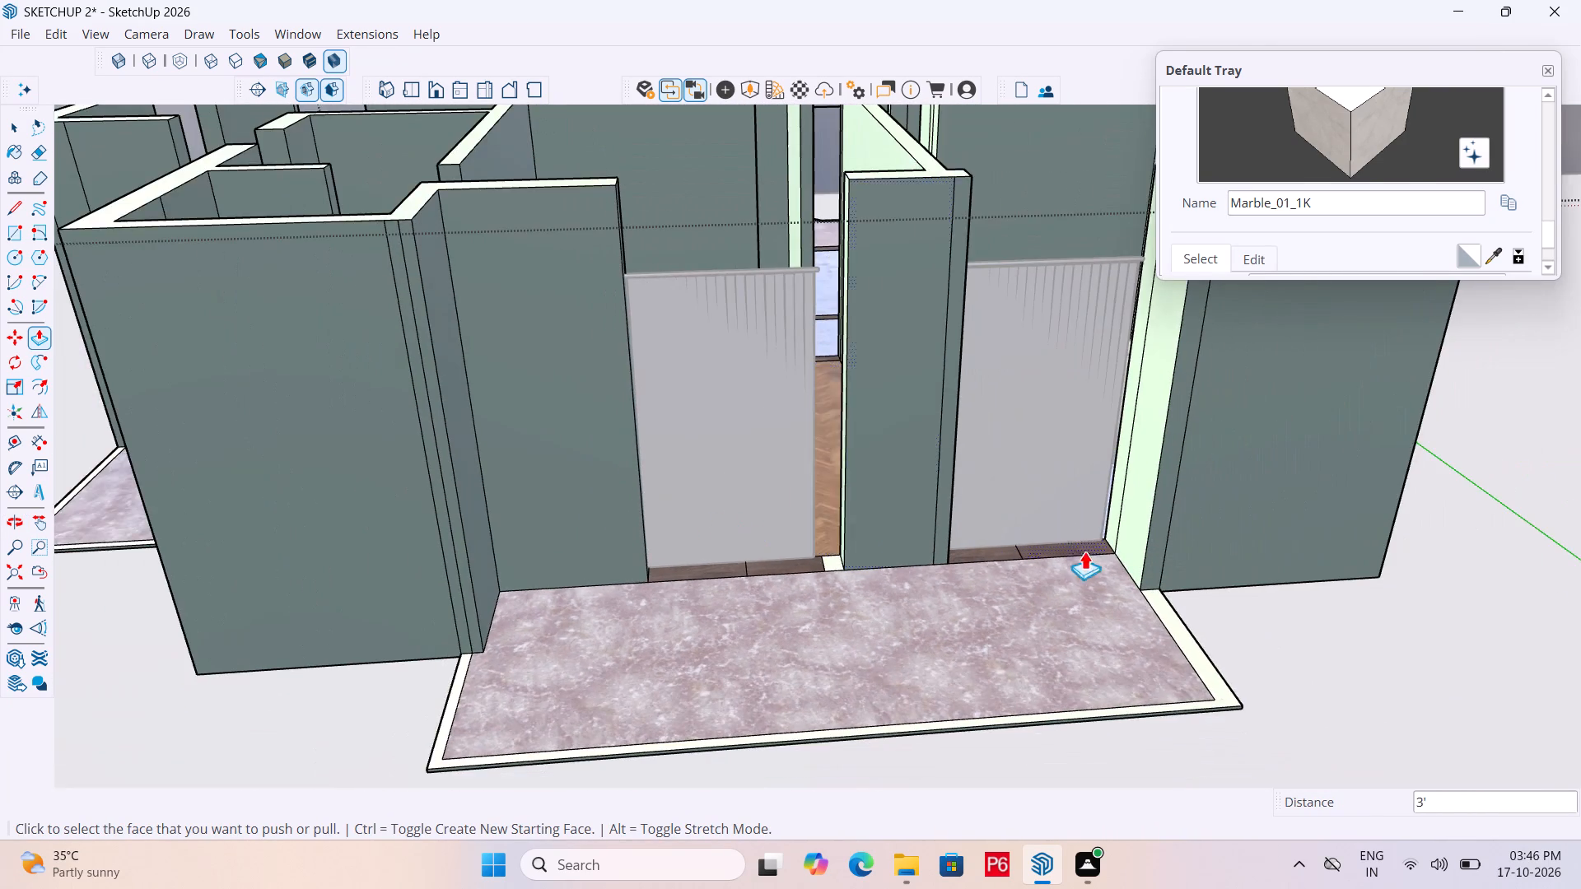
pyautogui.moveTo(1087, 552); pyautogui.dragTo(1147, 556, button='middle')
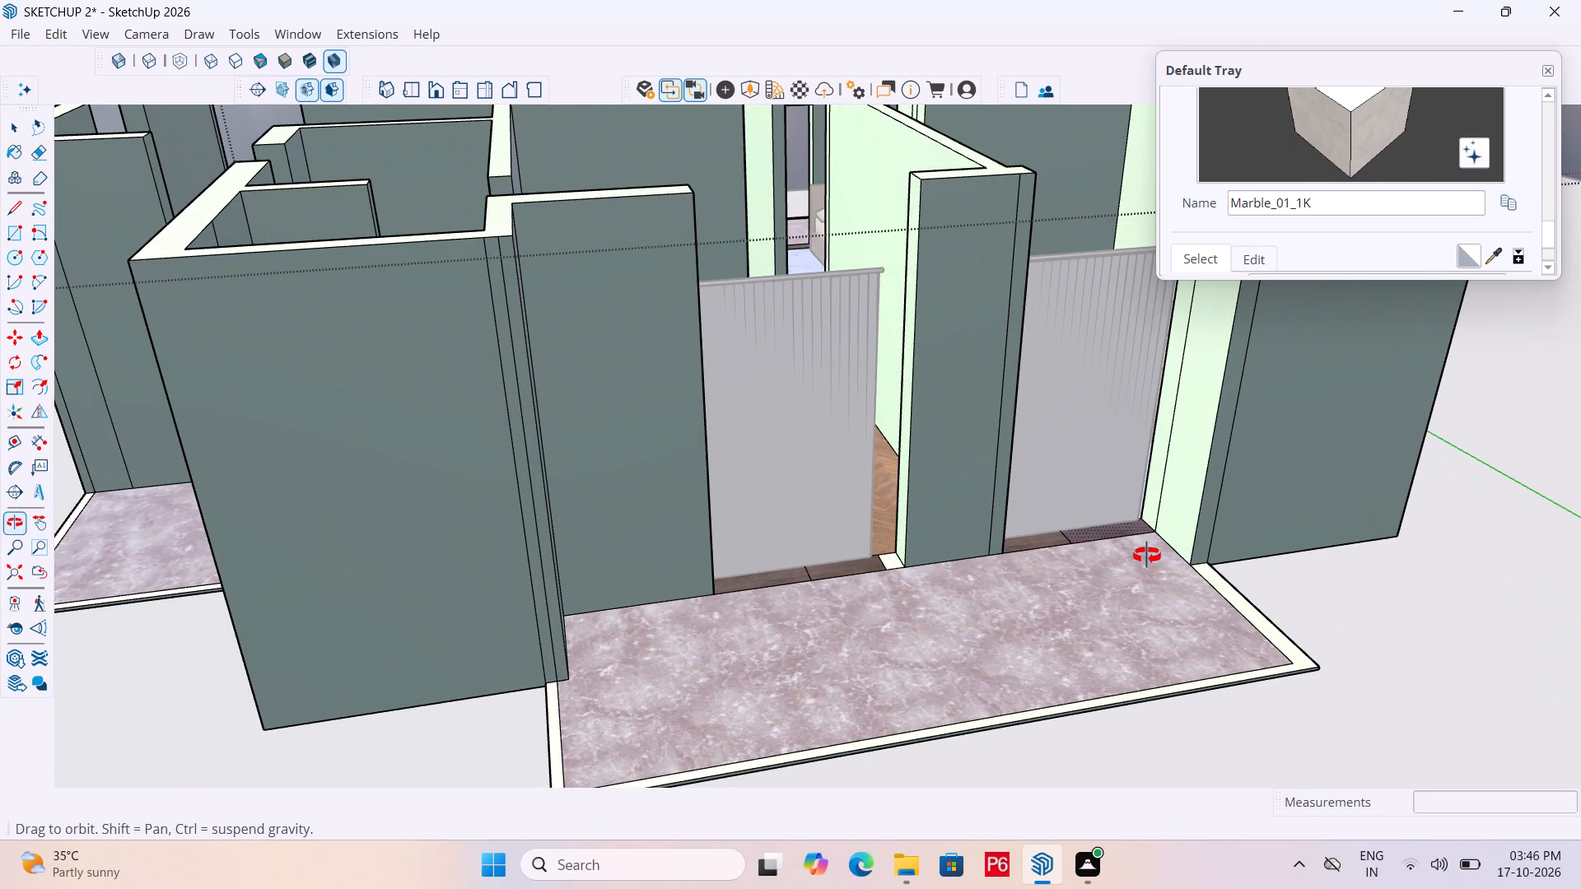
pyautogui.moveTo(1147, 556); pyautogui.dragTo(1019, 547, button='middle')
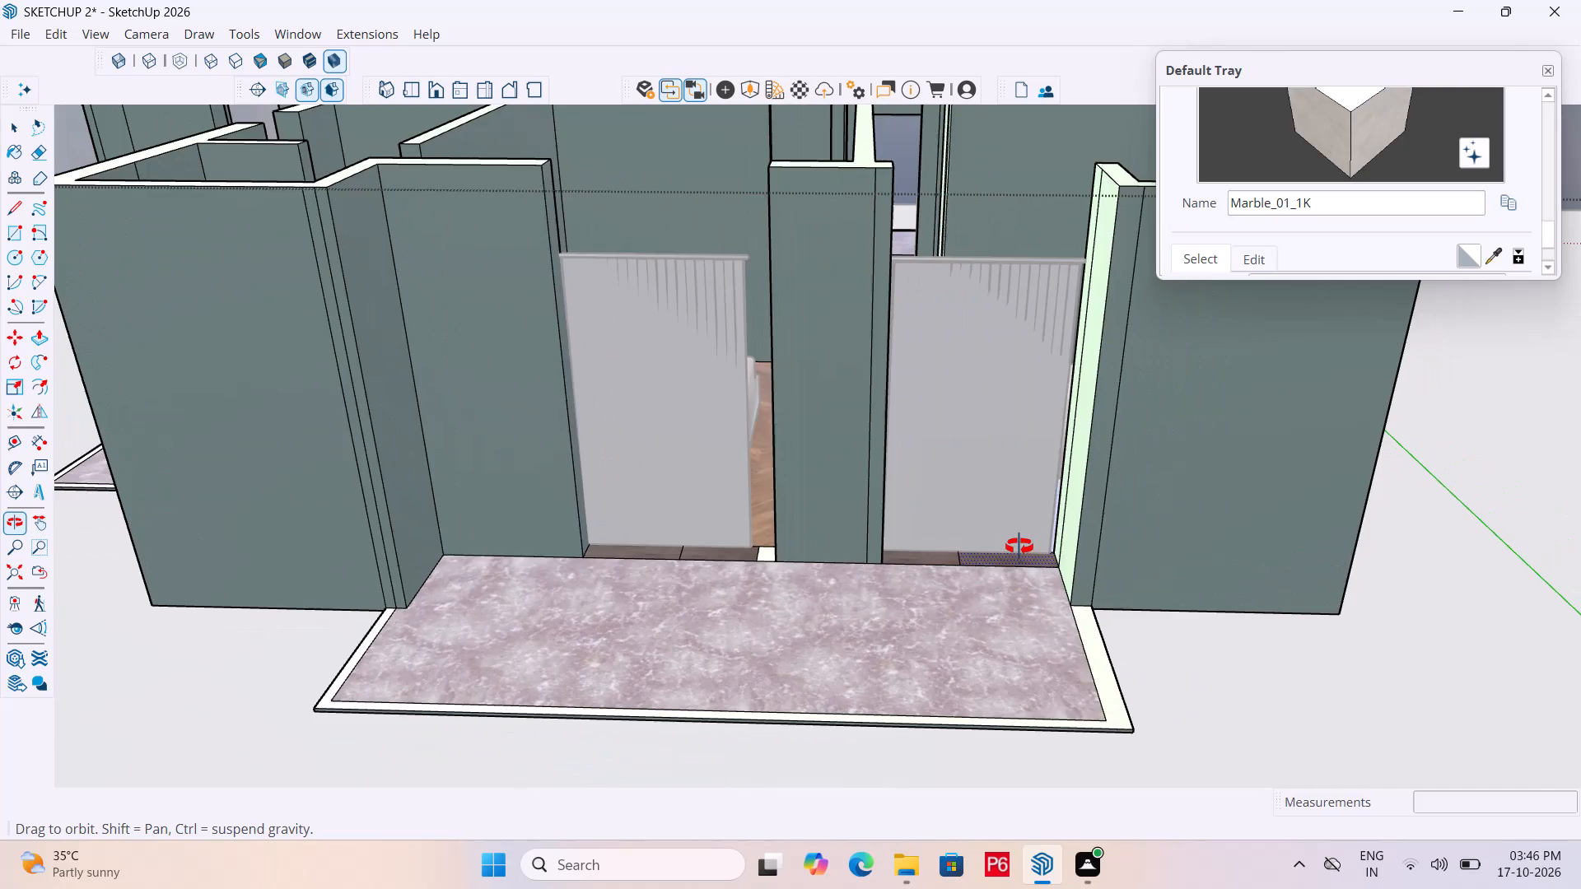
pyautogui.moveTo(1019, 547); pyautogui.dragTo(1176, 545, button='middle')
pyautogui.scroll(-5, 581, 433)
pyautogui.moveTo(429, 440); pyautogui.dragTo(542, 461, button='middle')
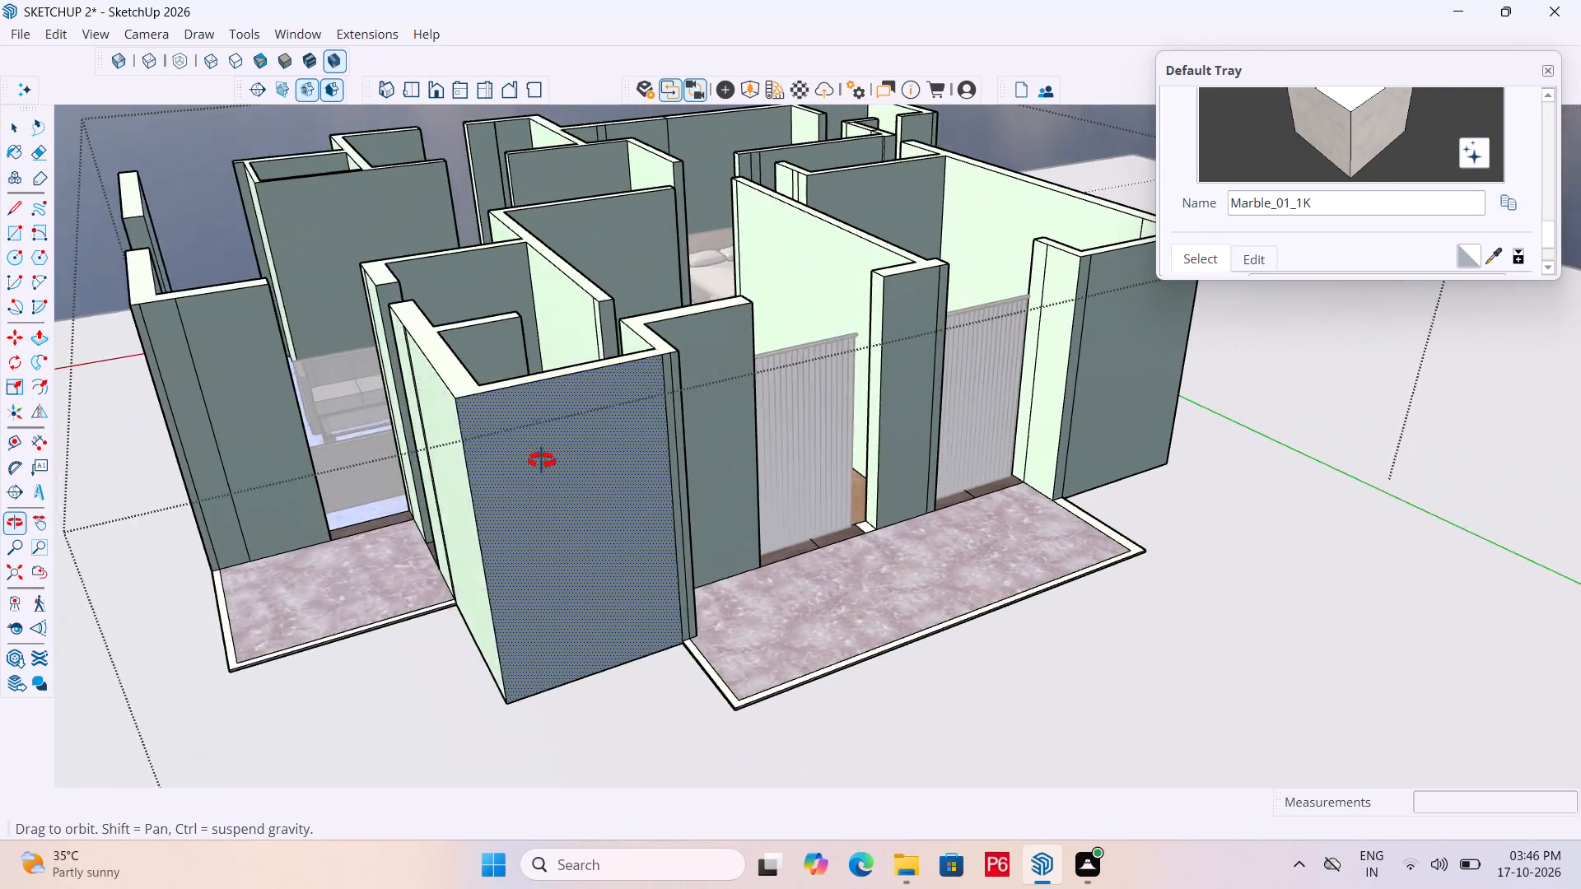
pyautogui.moveTo(542, 461); pyautogui.dragTo(697, 456, button='middle')
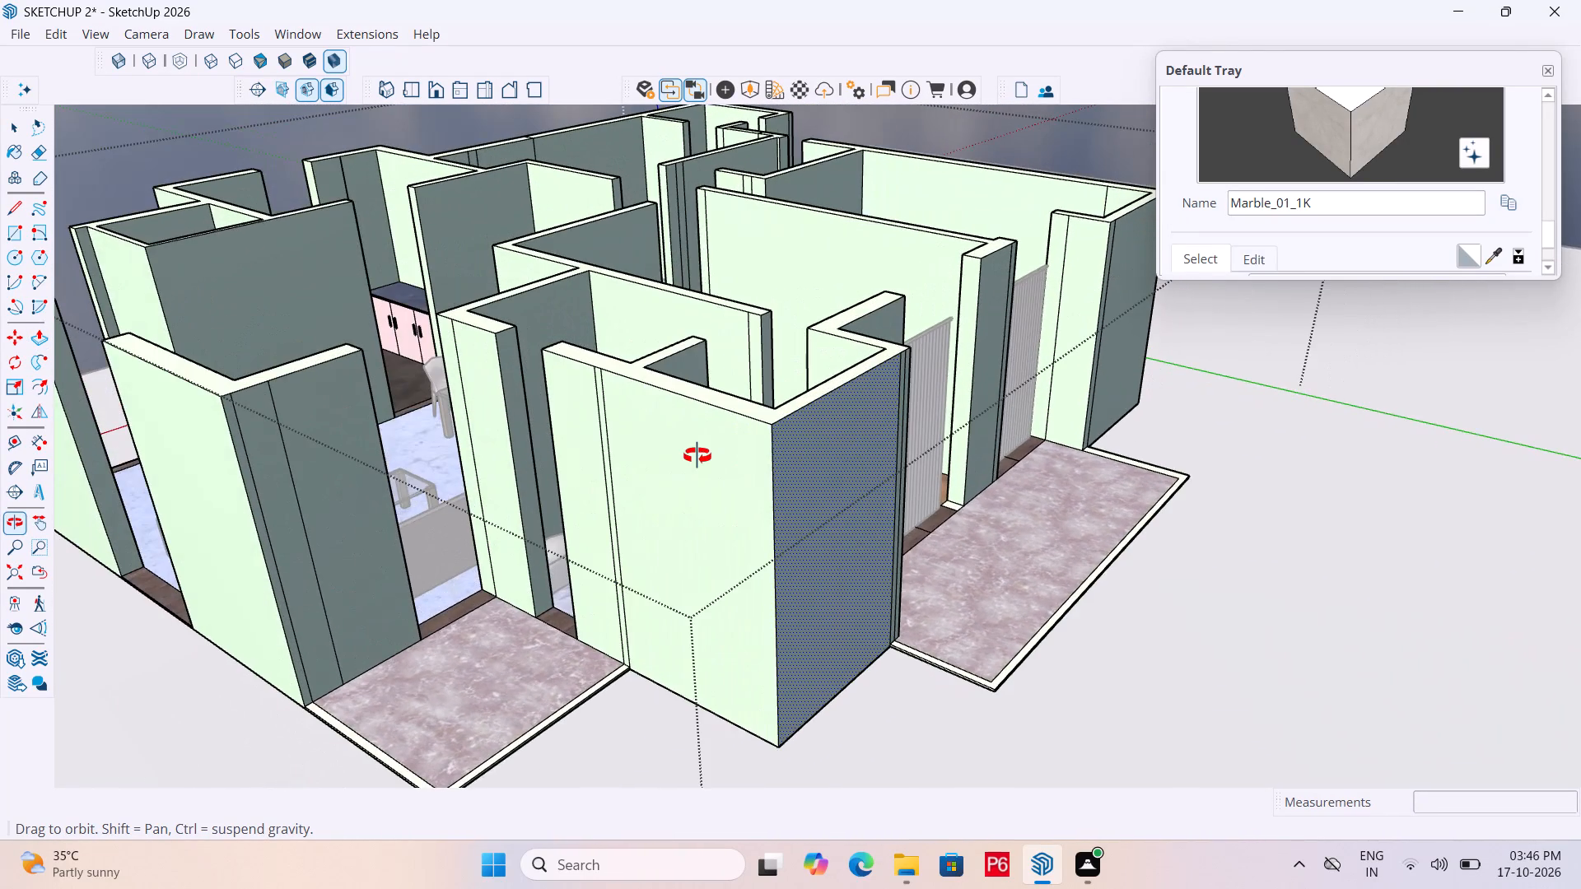
pyautogui.moveTo(697, 456); pyautogui.dragTo(934, 454, button='middle')
pyautogui.moveTo(387, 444); pyautogui.dragTo(697, 436, button='middle')
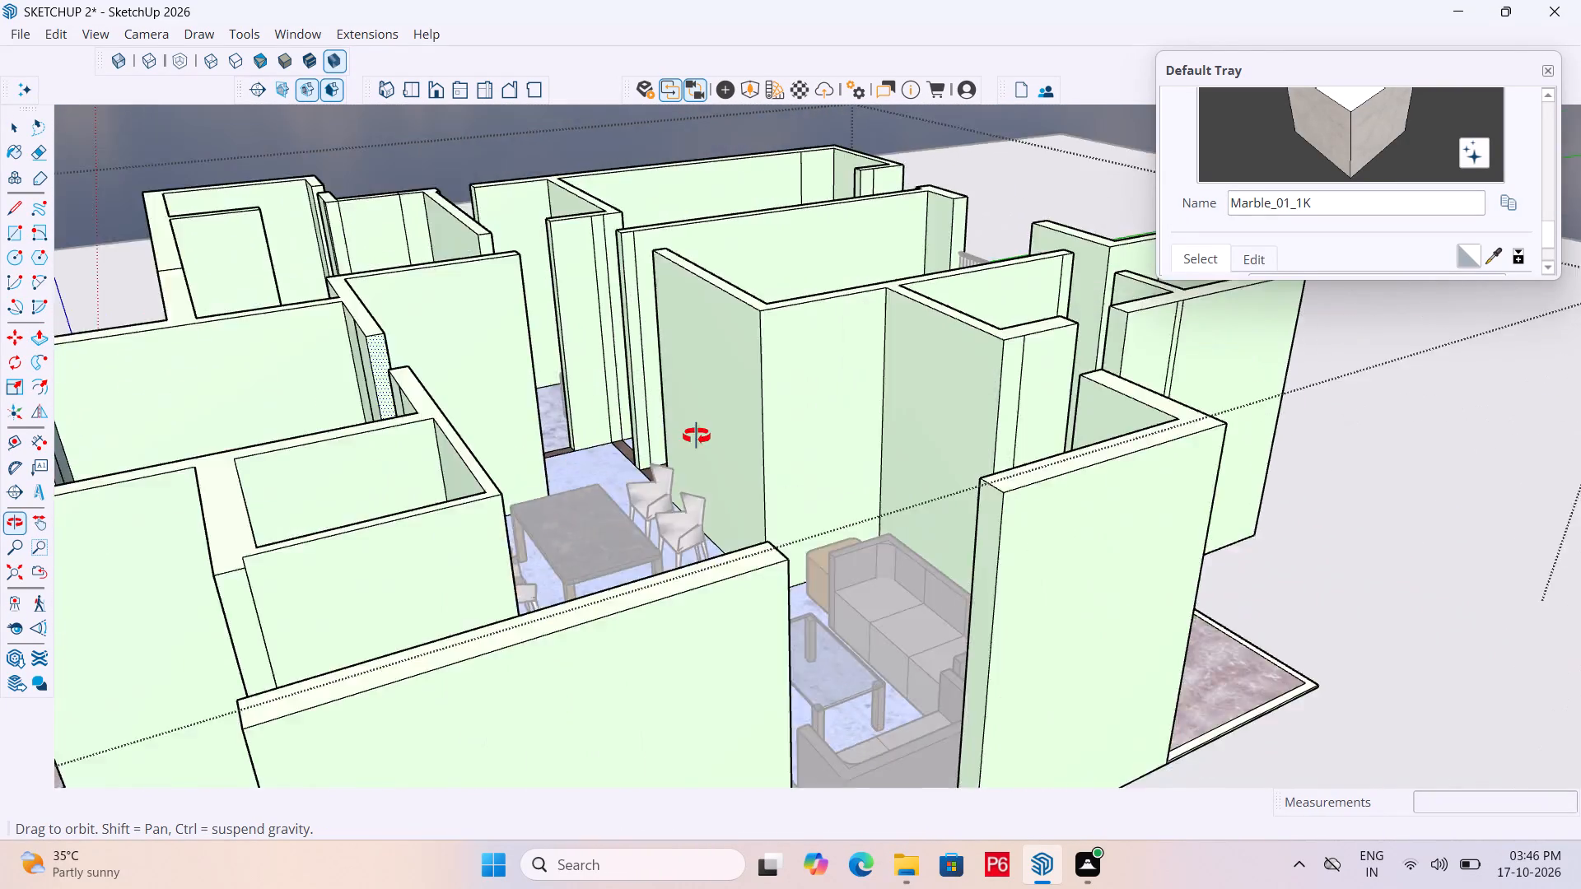
pyautogui.moveTo(697, 436); pyautogui.dragTo(649, 403, button='middle')
# Place a guide line 3' below the top edge of the exterior wall end at the living room's outer doorway.
pyautogui.scroll(3, 1007, 404)
pyautogui.moveTo(1006, 404); pyautogui.dragTo(1027, 395, button='middle')
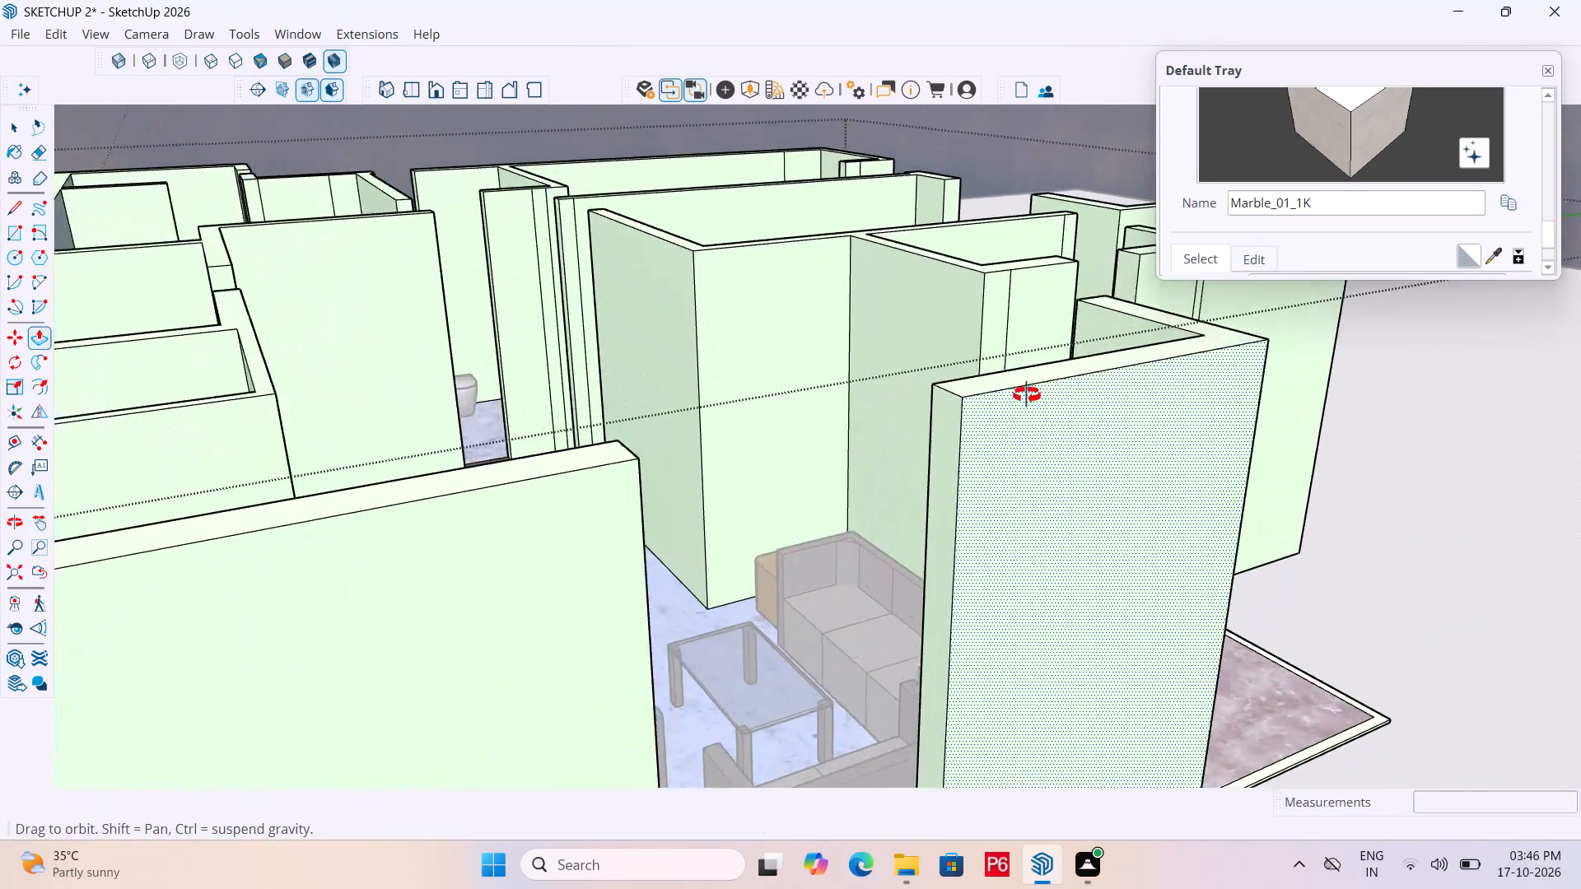
pyautogui.moveTo(1027, 395); pyautogui.dragTo(1080, 379, button='middle')
pyautogui.scroll(5, 1070, 359)
pyautogui.press('t')
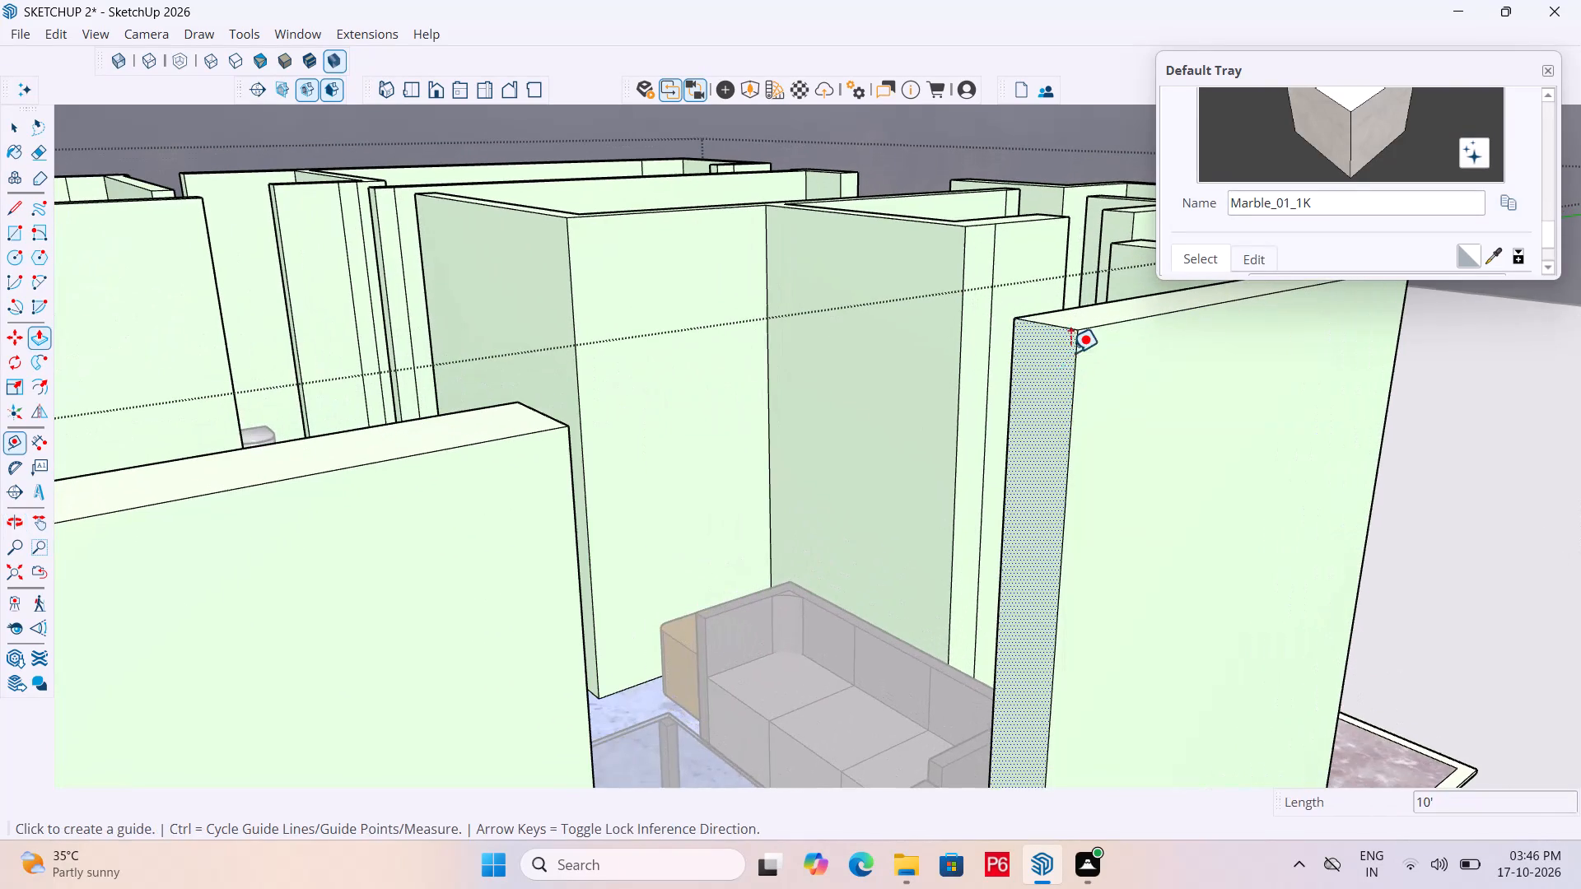
pyautogui.click(1042, 319)
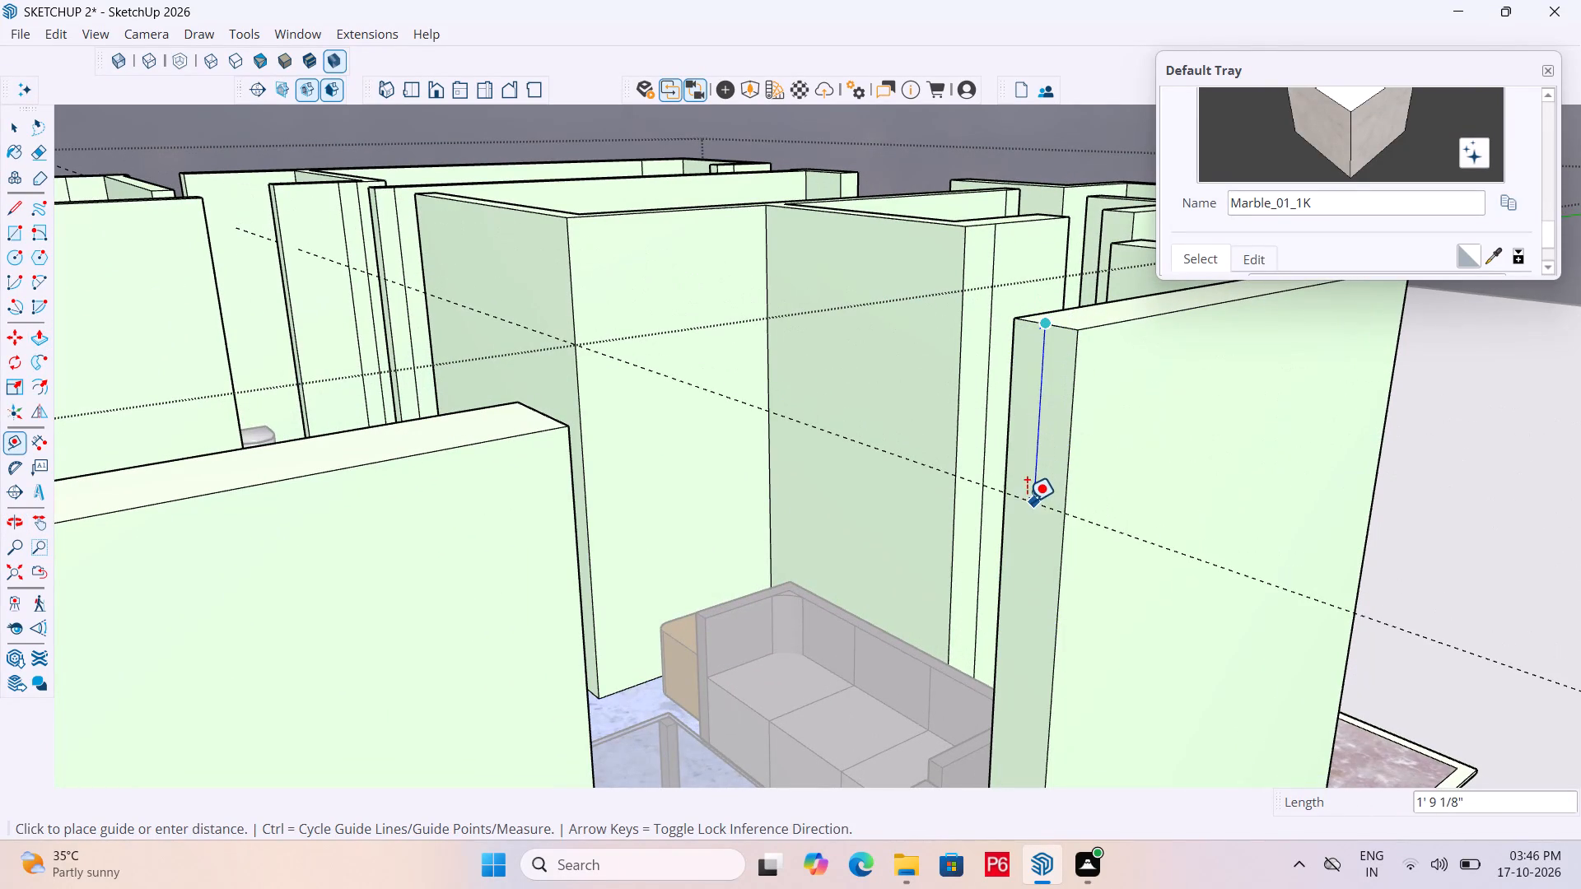
pyautogui.write("3'")
pyautogui.press('Return')
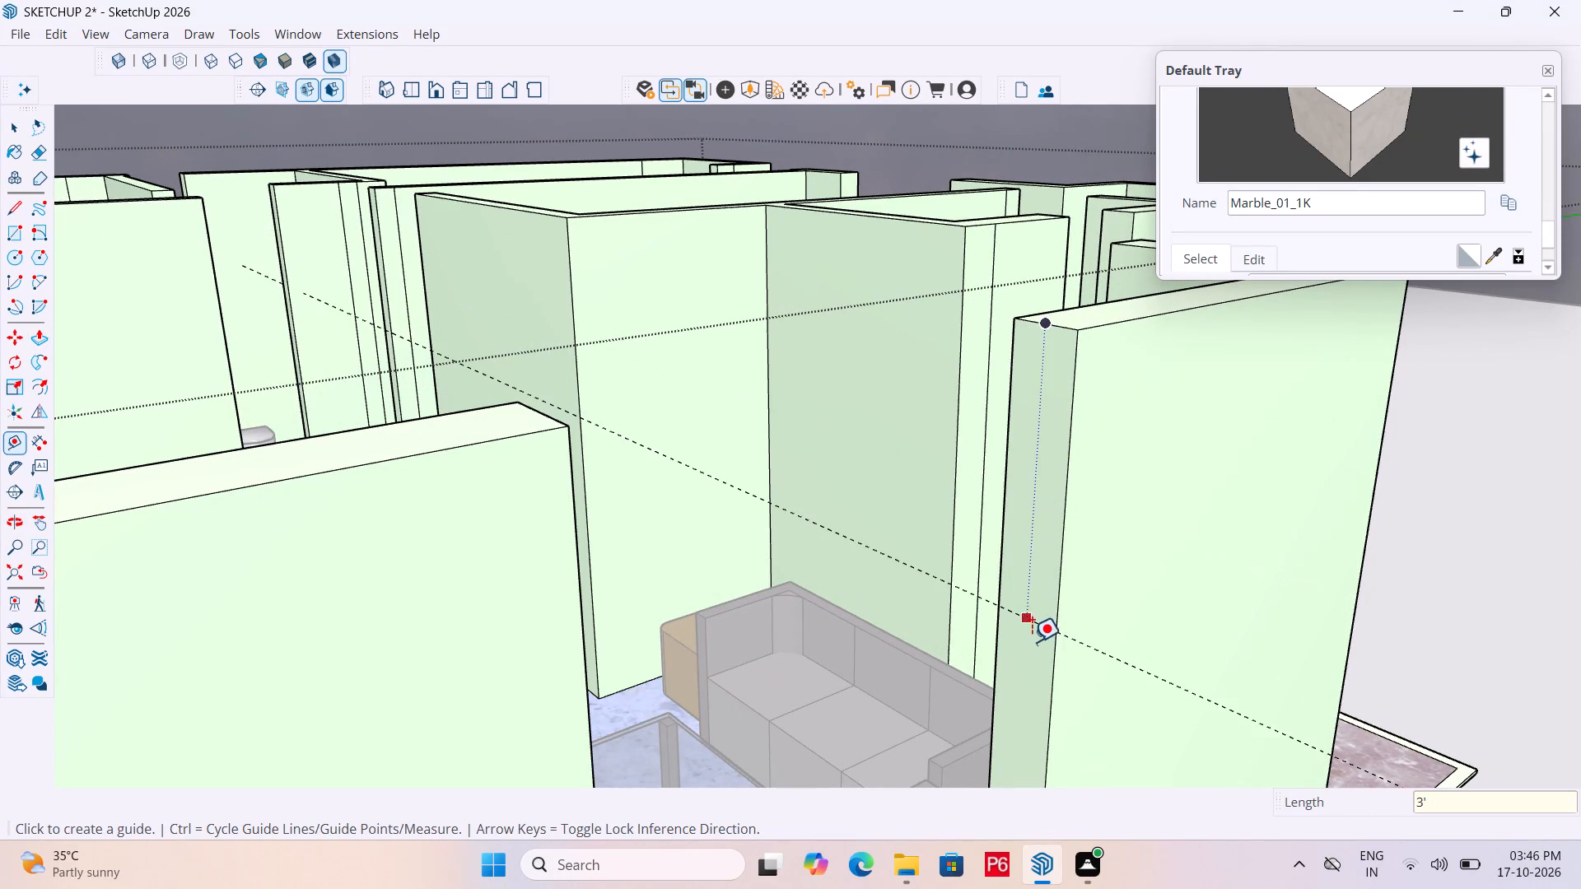
# Draw a line along the guide across the wall end face at the living room's outer doorway, splitting the face.
pyautogui.scroll(5, 1032, 649)
pyautogui.press('l')
pyautogui.click(1070, 623)
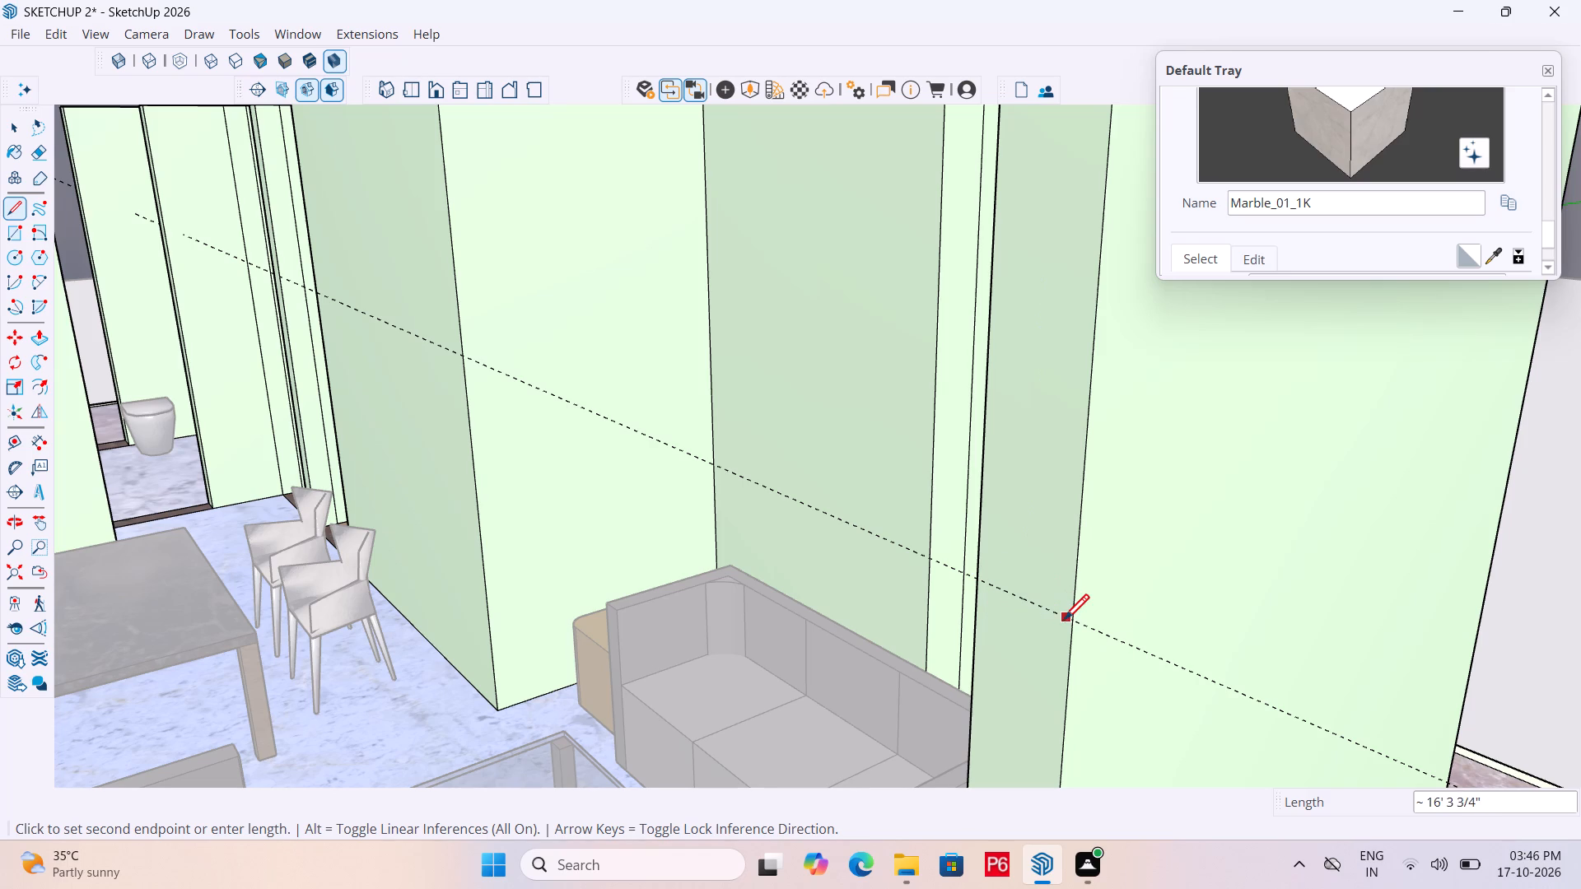
pyautogui.scroll(4, 1070, 623)
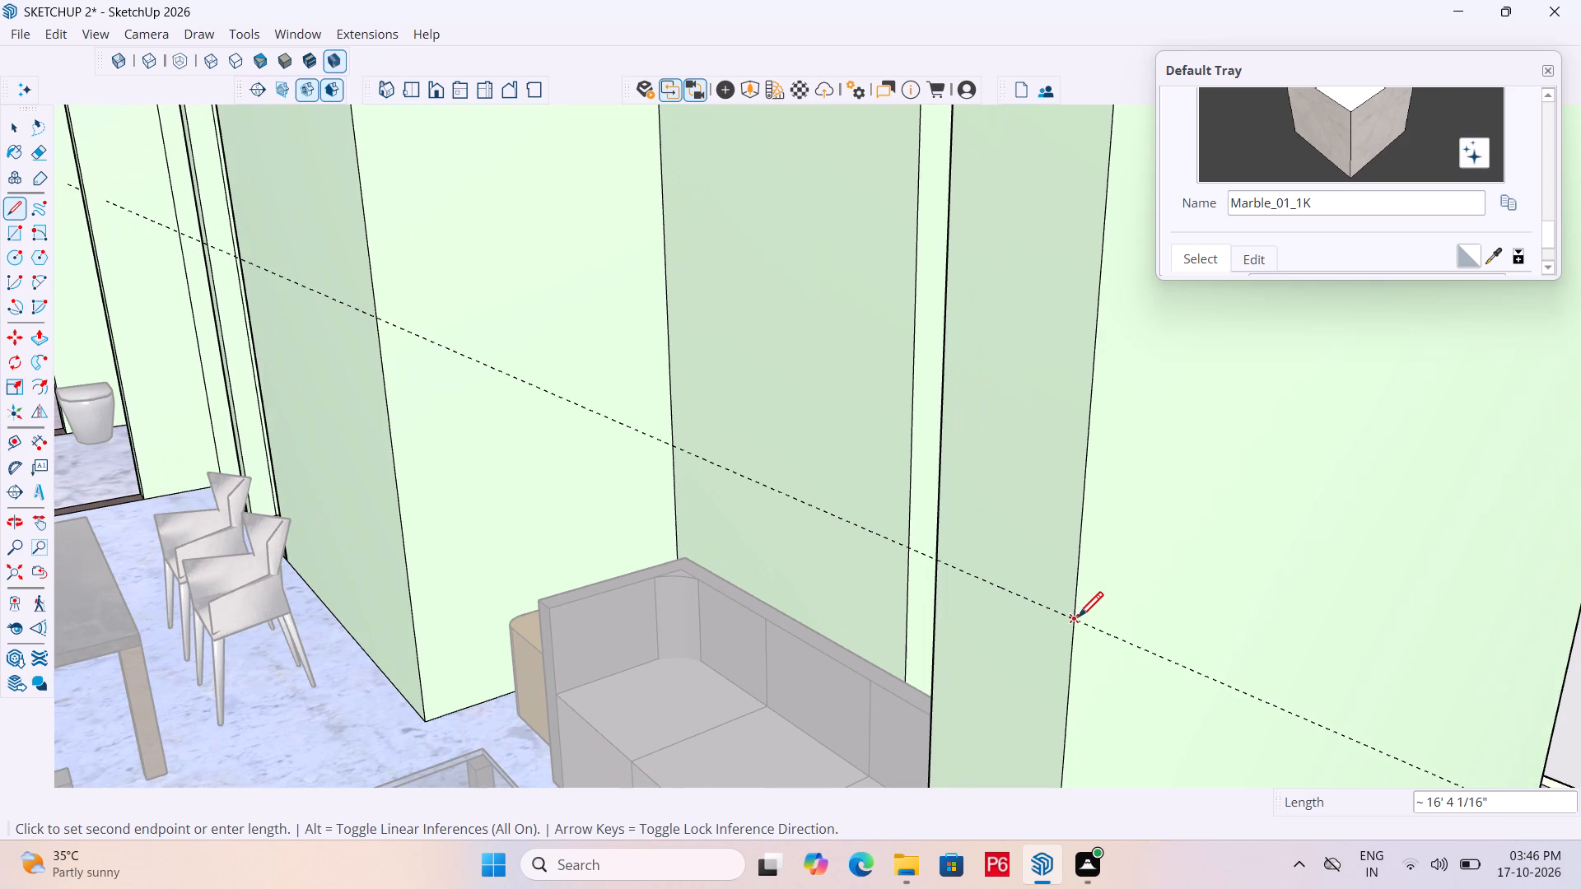
pyautogui.click(1076, 620)
pyautogui.click(937, 557)
pyautogui.press('space')
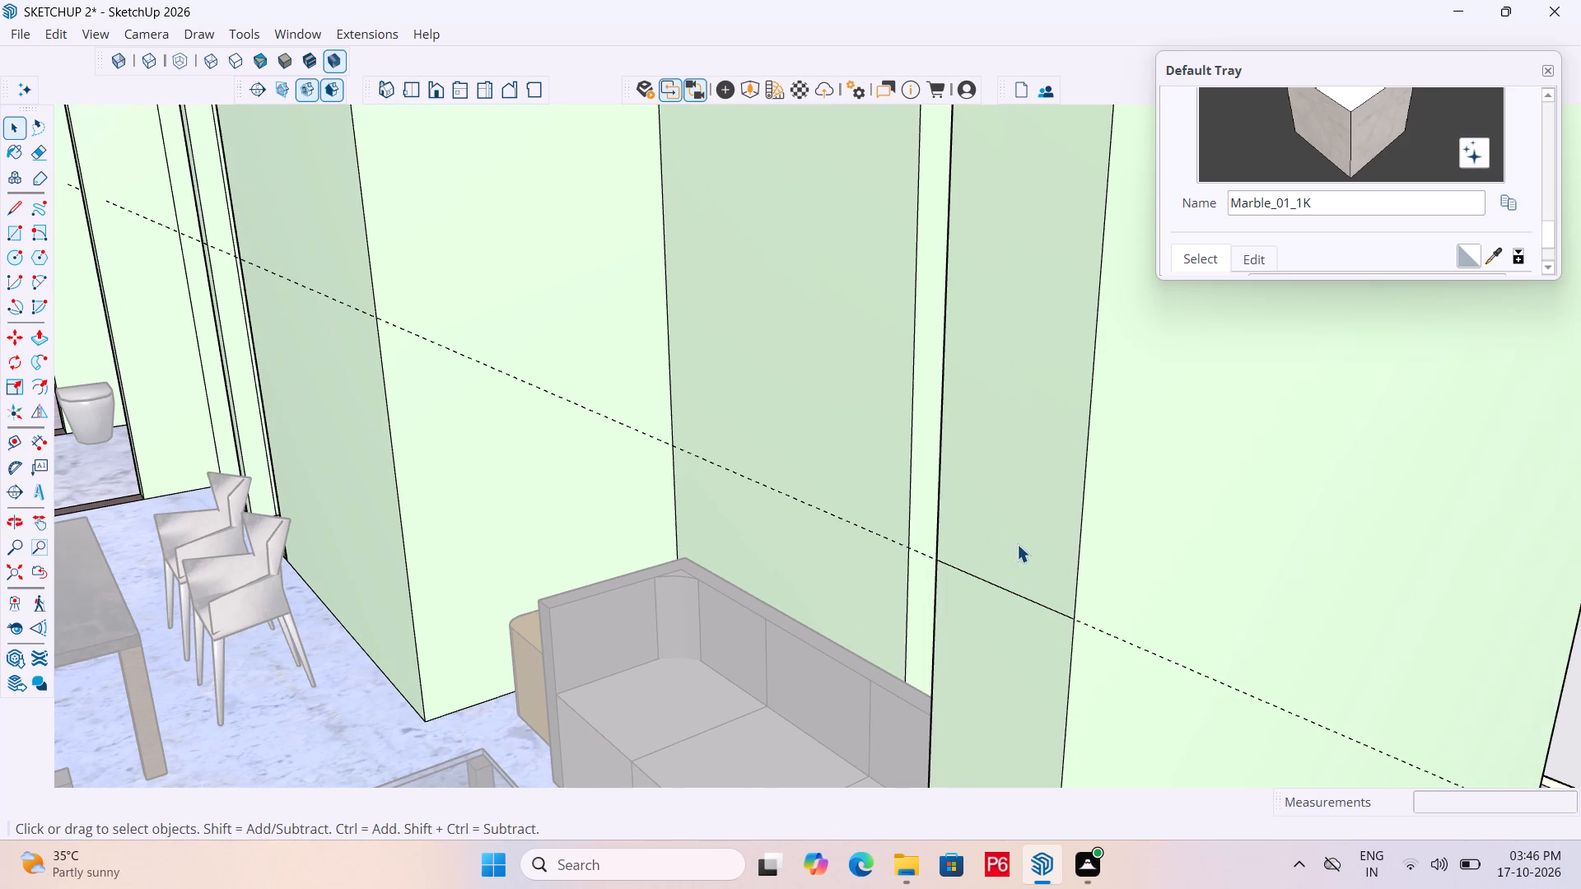
# Push/Pull the upper wall end face 5' across the living room's outer doorway to meet the opposite wall.
pyautogui.press('p')
pyautogui.click(1019, 489)
pyautogui.scroll(-6, 878, 527)
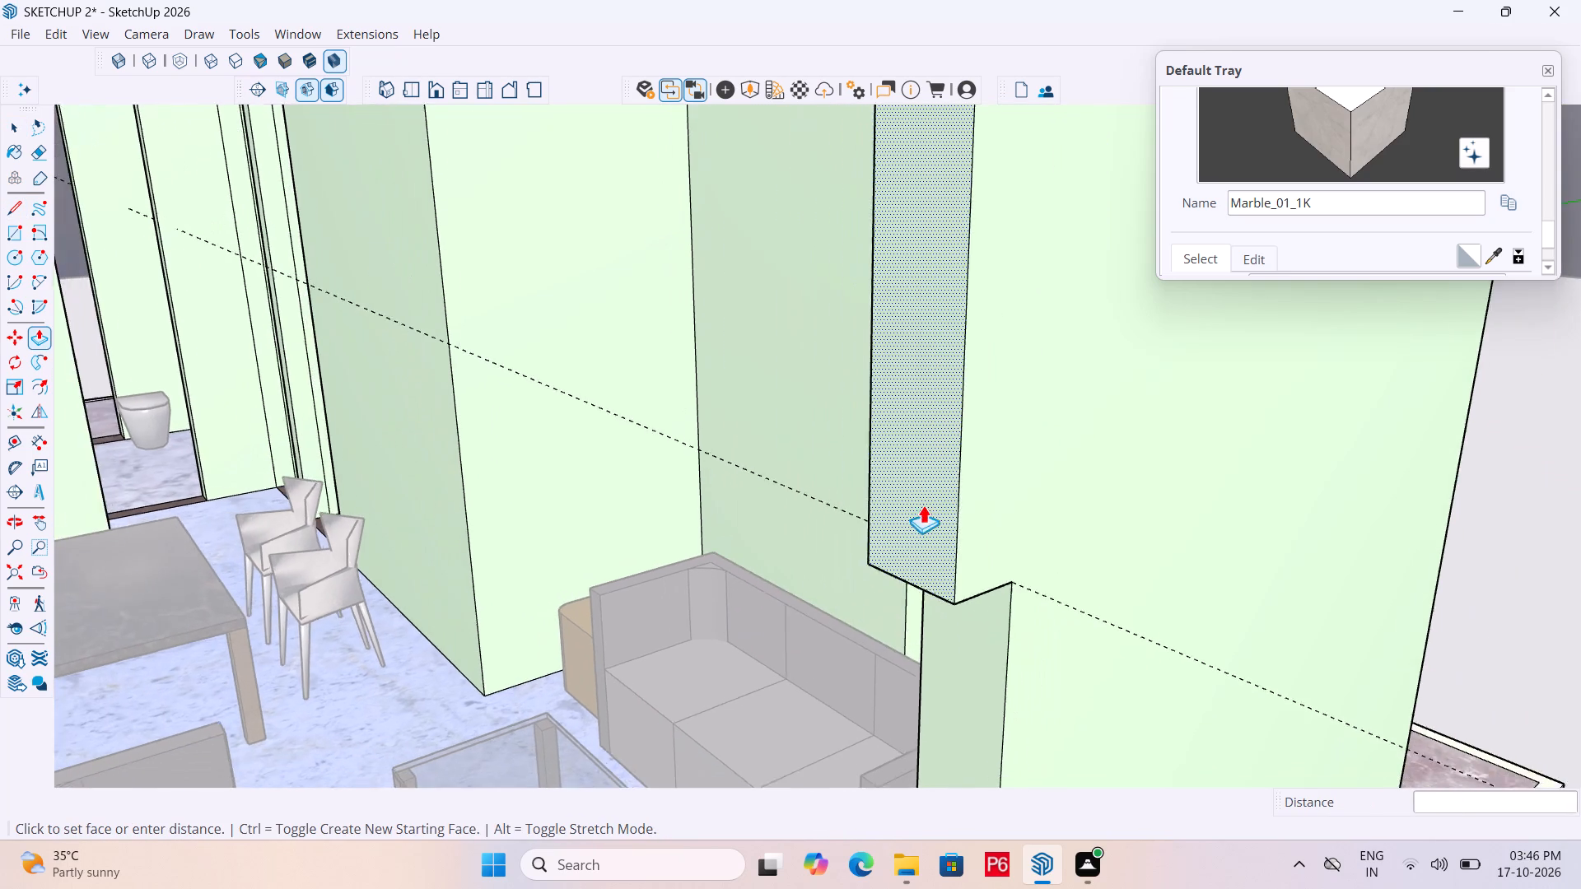
pyautogui.scroll(-6, 957, 467)
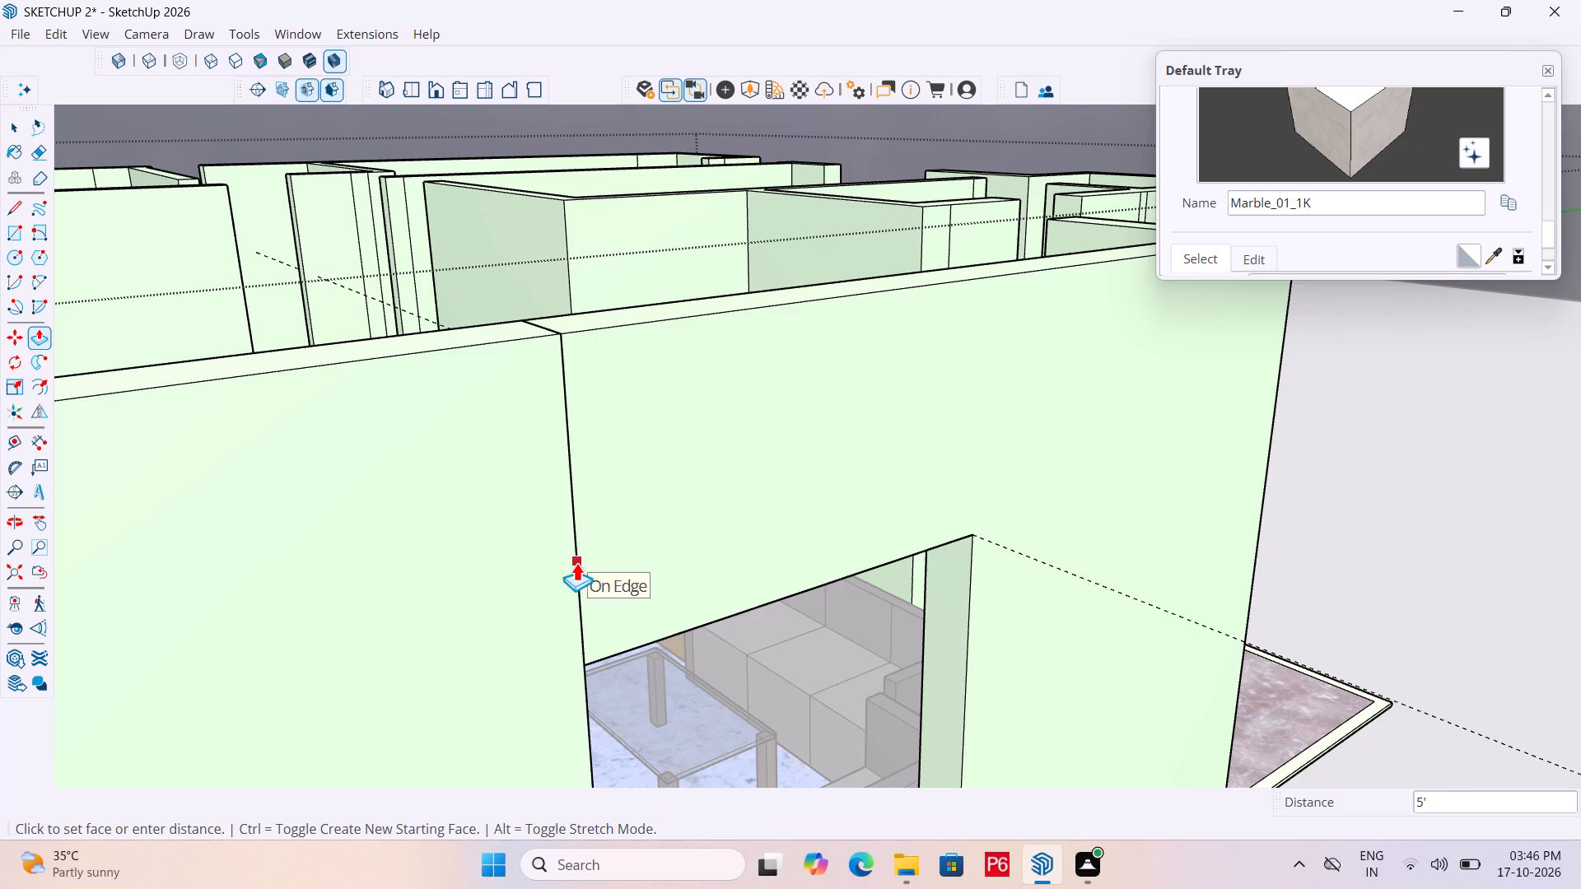
pyautogui.click(576, 562)
# Erase the guide line at the living room's outer doorway.
pyautogui.press('e')
pyautogui.moveTo(1029, 556); pyautogui.dragTo(1031, 564)
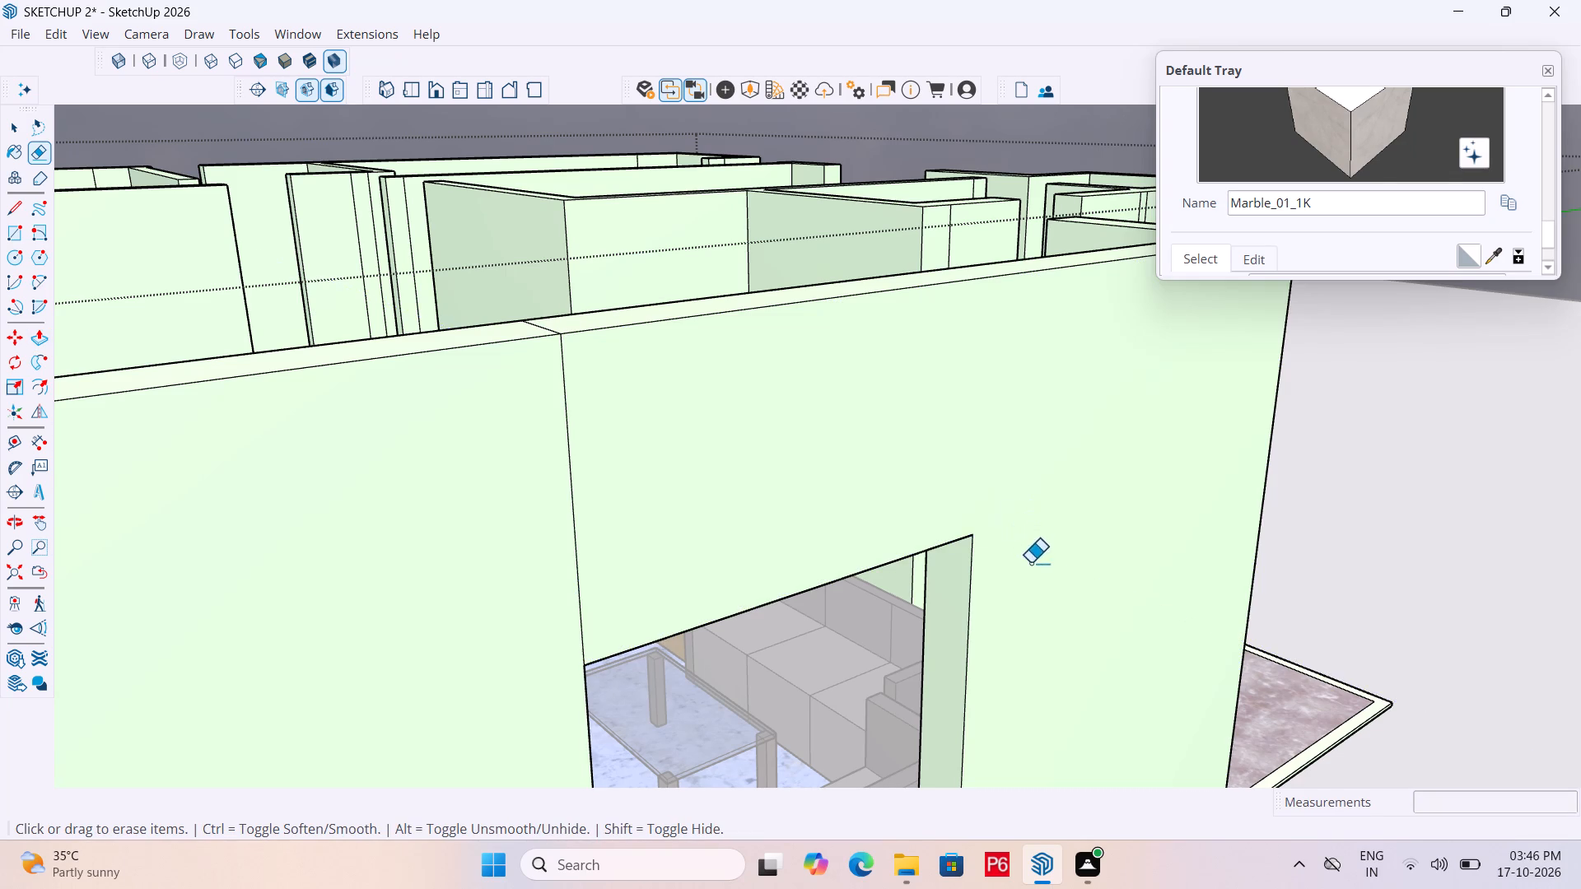
# Examine the living room's outer wall and its neighbouring openings from outside and above.
pyautogui.scroll(-6, 920, 414)
pyautogui.scroll(-11, 815, 426)
pyautogui.moveTo(1028, 471); pyautogui.dragTo(1055, 468, button='middle')
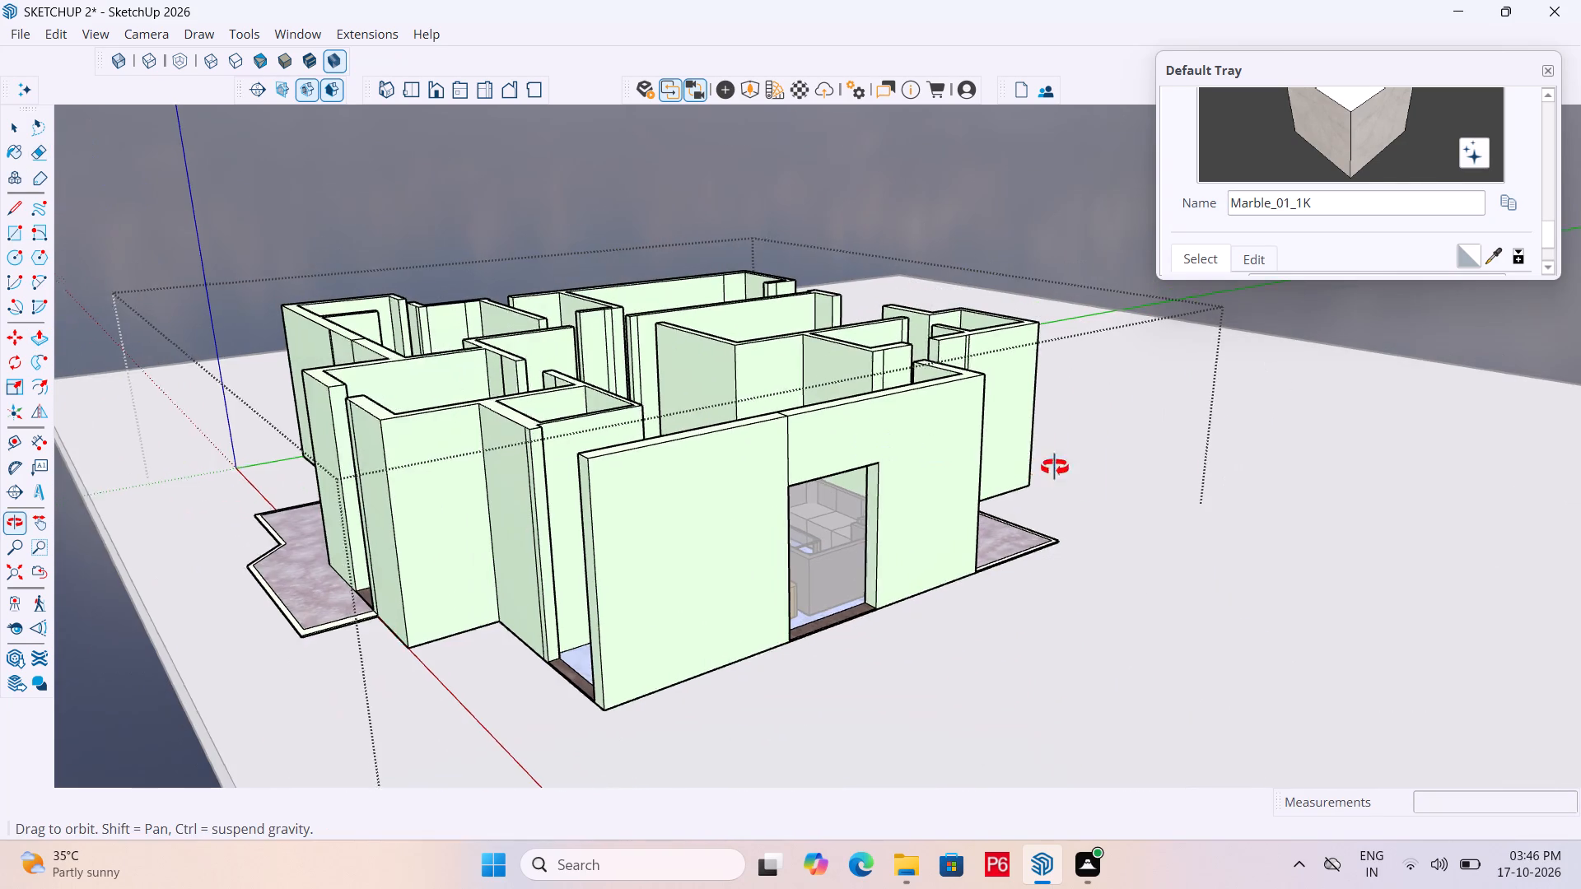
pyautogui.moveTo(1055, 468); pyautogui.dragTo(1358, 466, button='middle')
pyautogui.moveTo(924, 486); pyautogui.dragTo(1110, 515, button='middle')
pyautogui.scroll(5, 1238, 487)
pyautogui.scroll(5, 1231, 389)
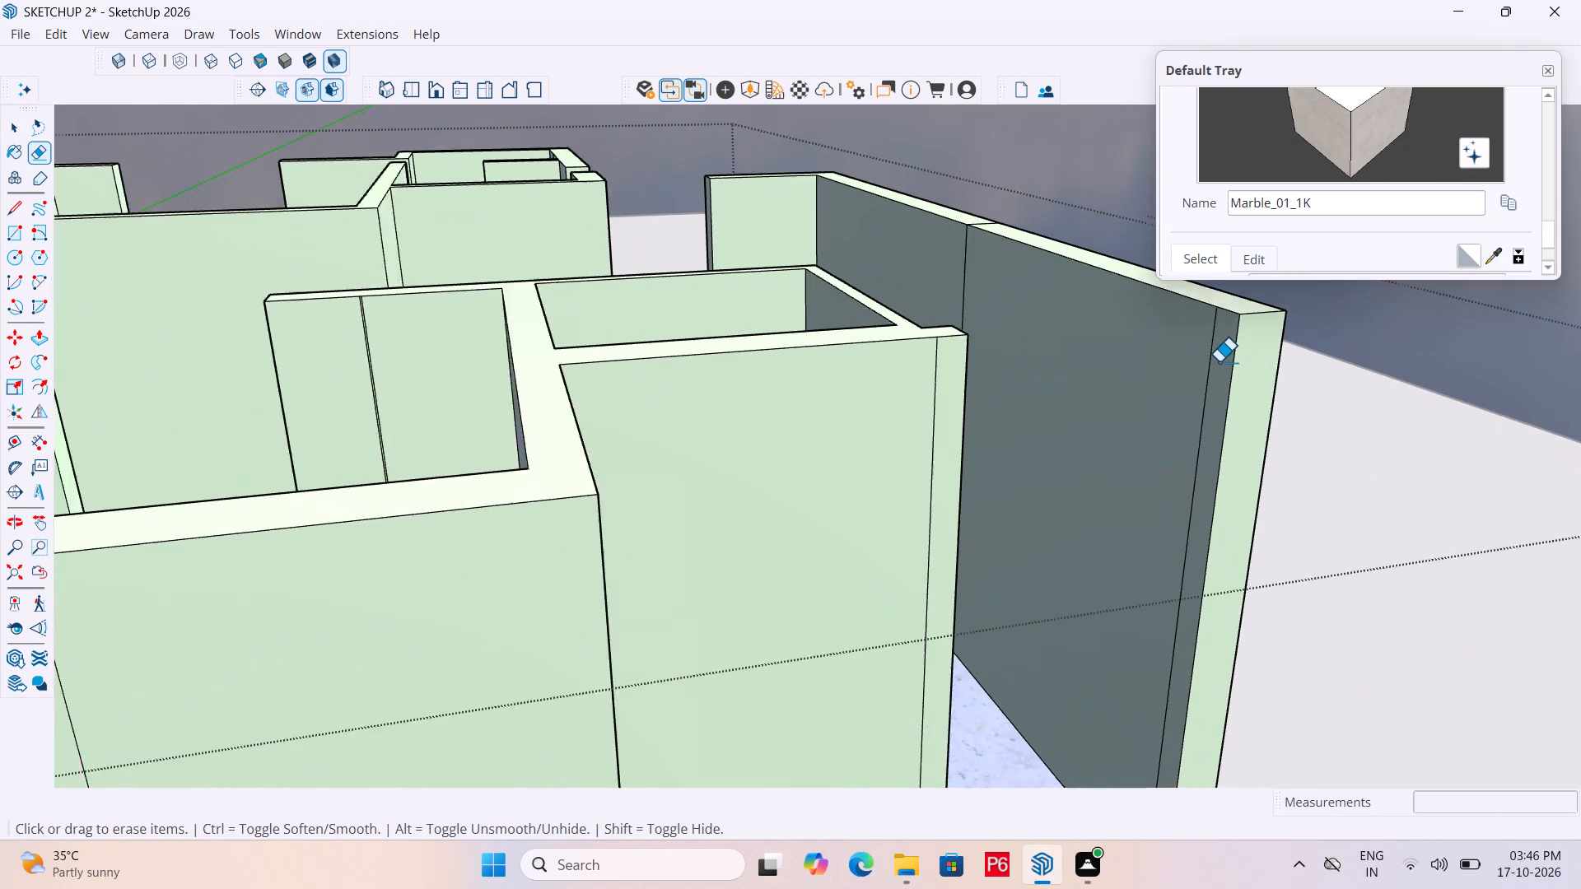
pyautogui.scroll(4, 1217, 339)
pyautogui.scroll(-3, 1227, 356)
pyautogui.scroll(-7, 1125, 490)
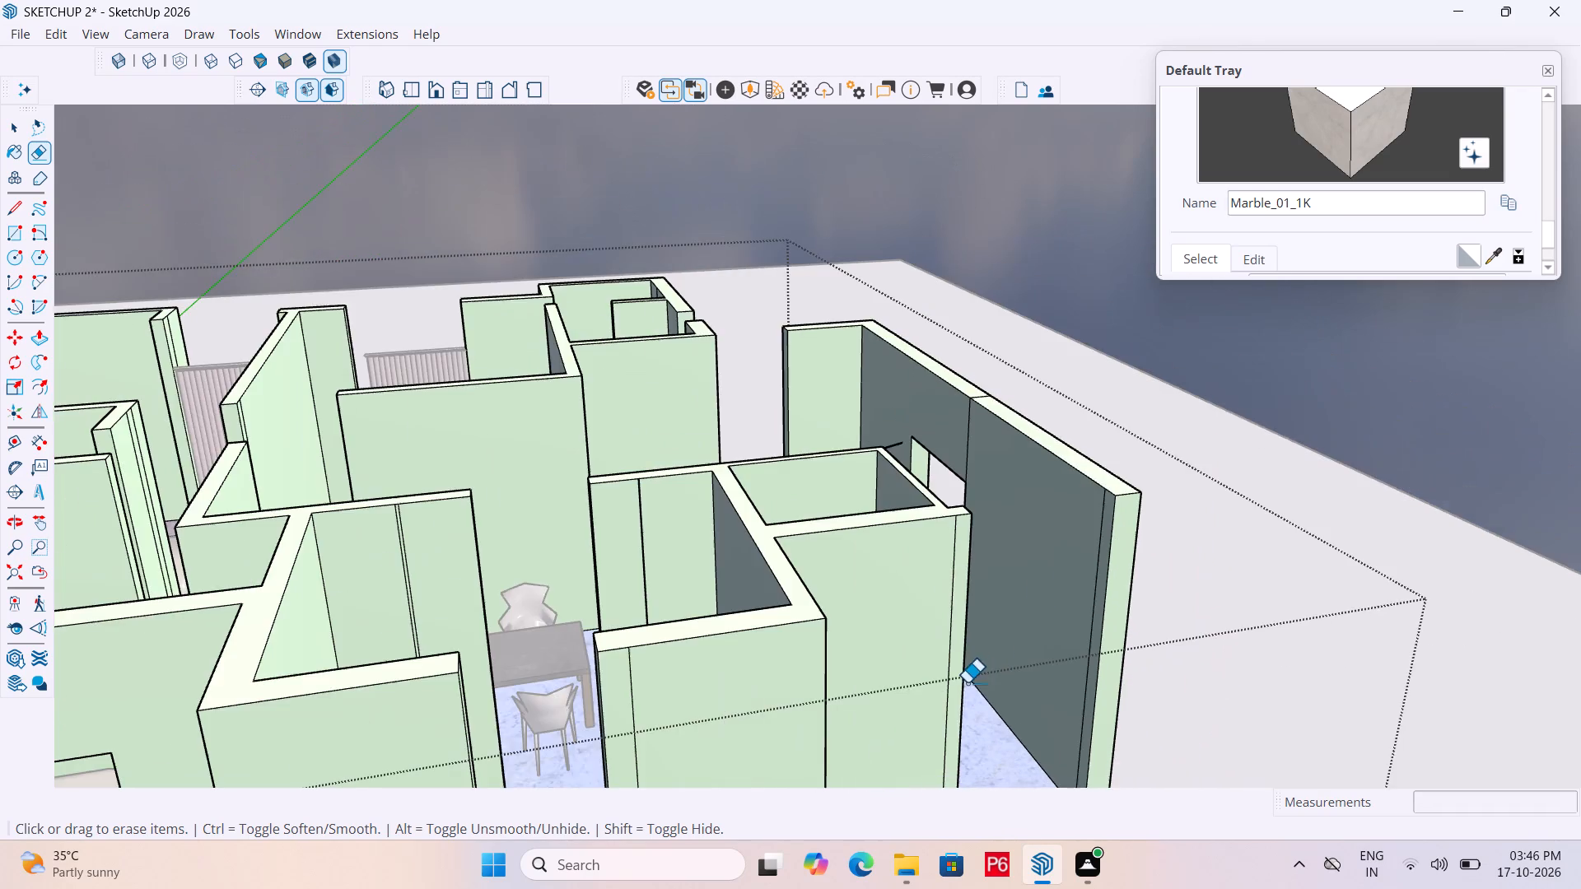
pyautogui.scroll(5, 1162, 502)
pyautogui.moveTo(940, 641); pyautogui.dragTo(1020, 598, button='middle')
pyautogui.scroll(-3, 1166, 484)
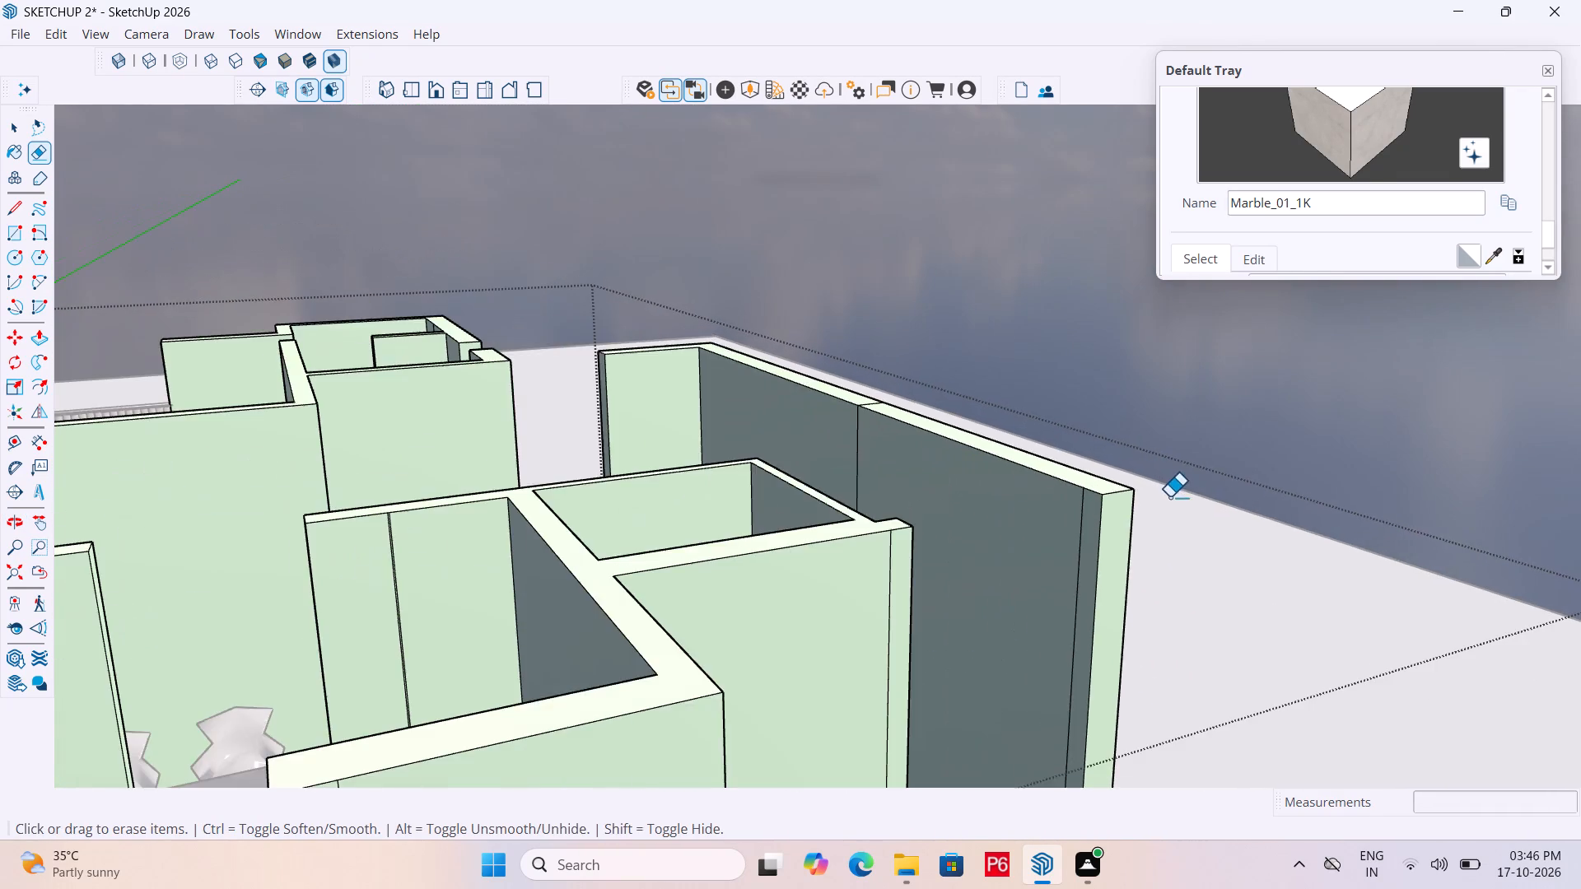
# Erase the stray line crossing the living room above the sofas.
pyautogui.moveTo(992, 532); pyautogui.dragTo(1164, 764, button='middle')
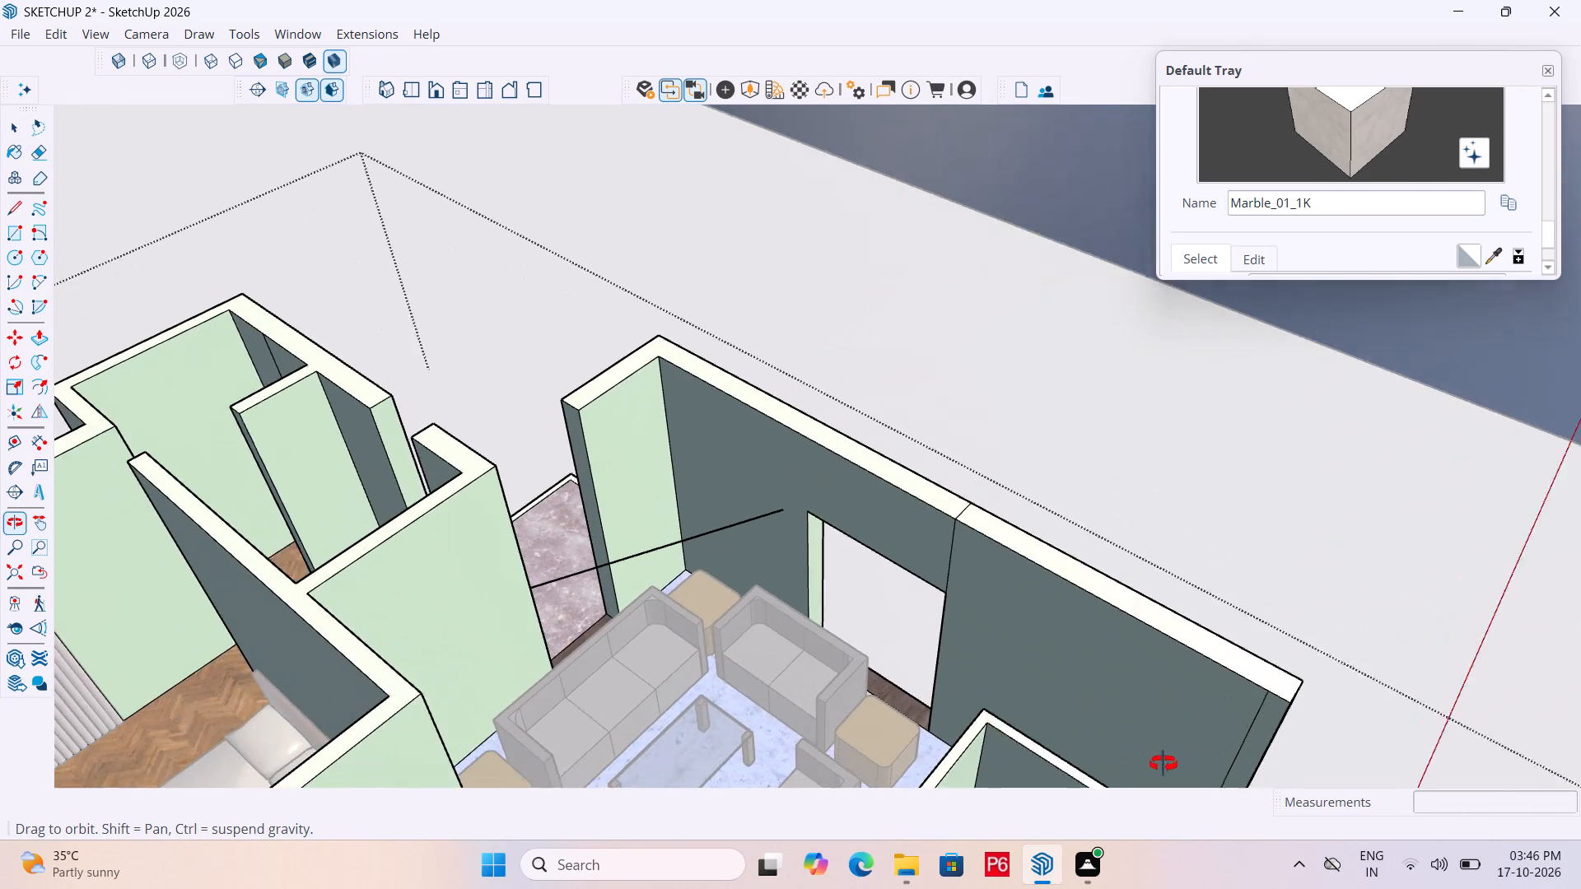
pyautogui.moveTo(1164, 764); pyautogui.dragTo(1159, 761, button='middle')
pyautogui.press('e')
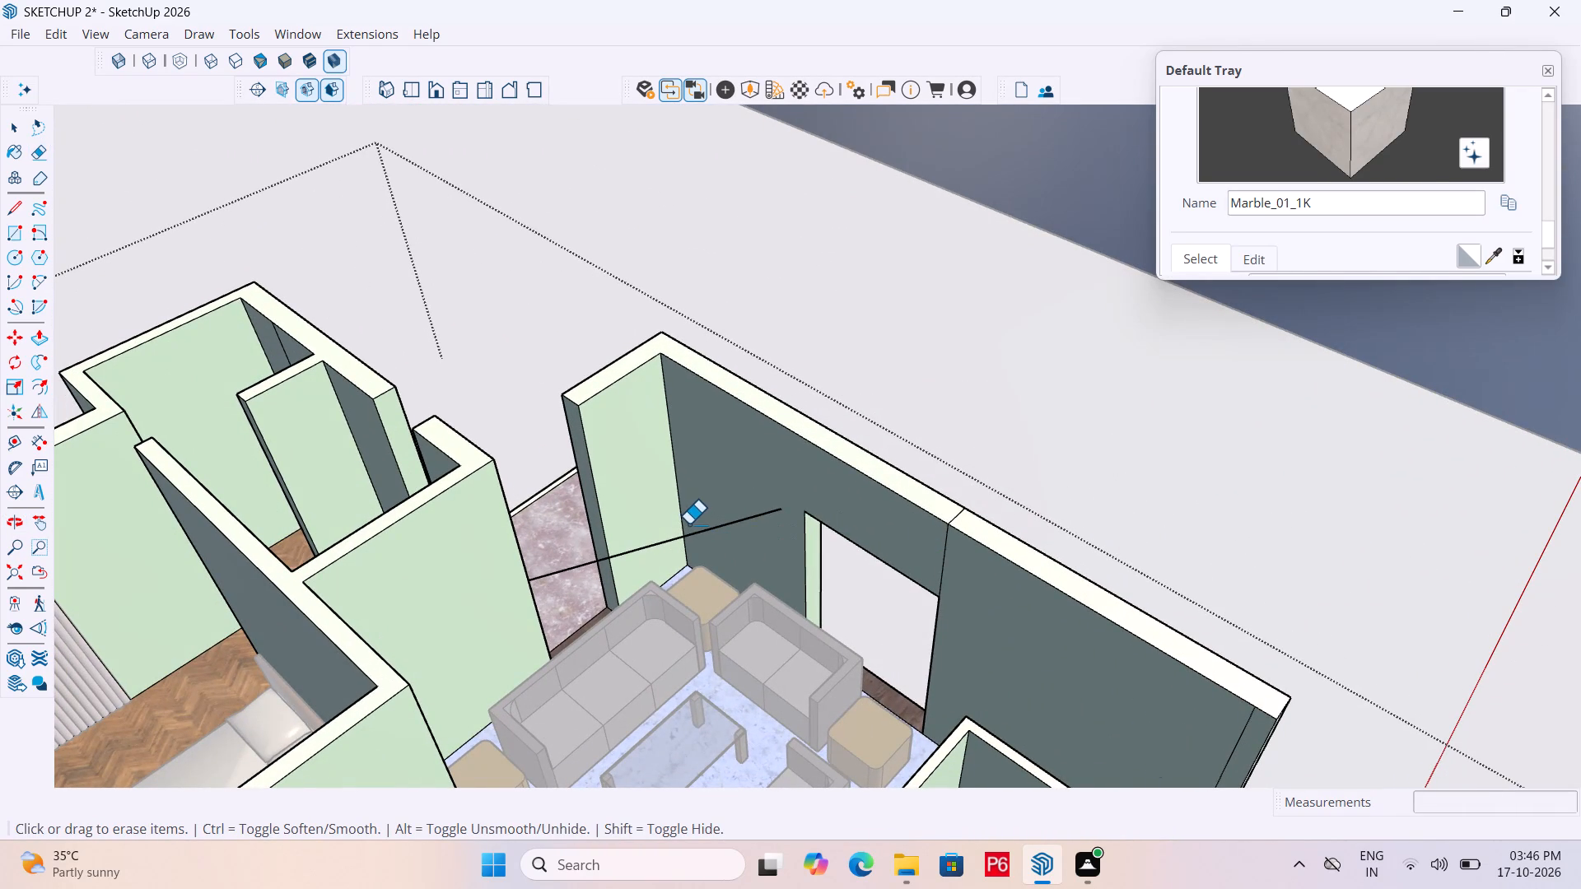
pyautogui.moveTo(704, 521); pyautogui.dragTo(712, 524)
# Place a guide 3' below the wall top on the end face beside the doorway at the living room outer wall's end.
pyautogui.scroll(-3, 603, 505)
pyautogui.moveTo(515, 514); pyautogui.dragTo(225, 519, button='middle')
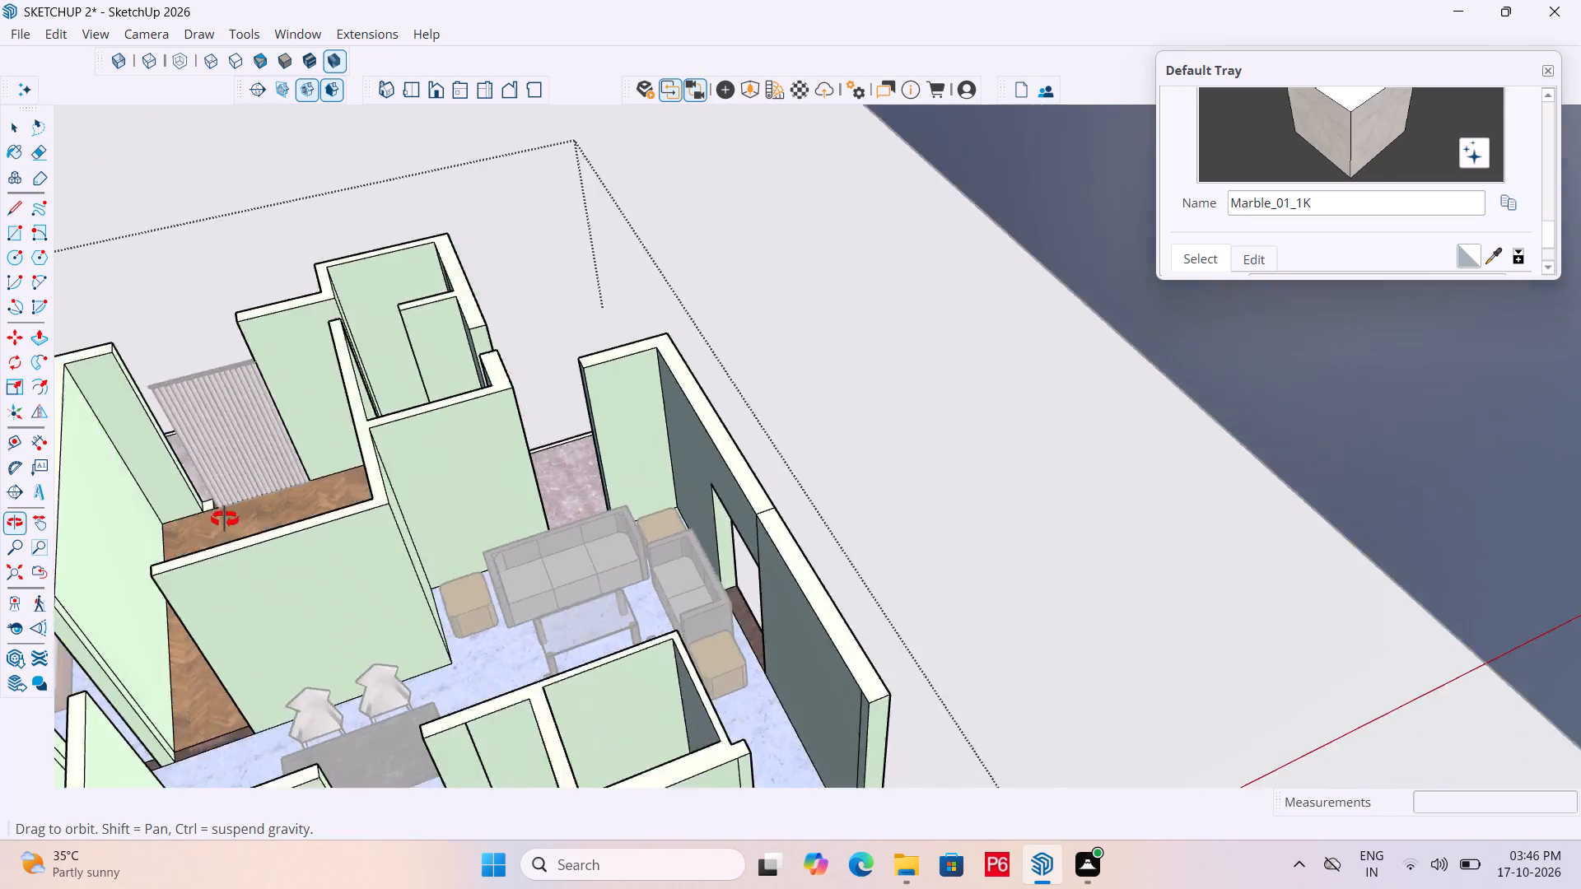
pyautogui.moveTo(225, 519); pyautogui.dragTo(102, 527, button='middle')
pyautogui.moveTo(730, 440); pyautogui.dragTo(467, 416, button='middle')
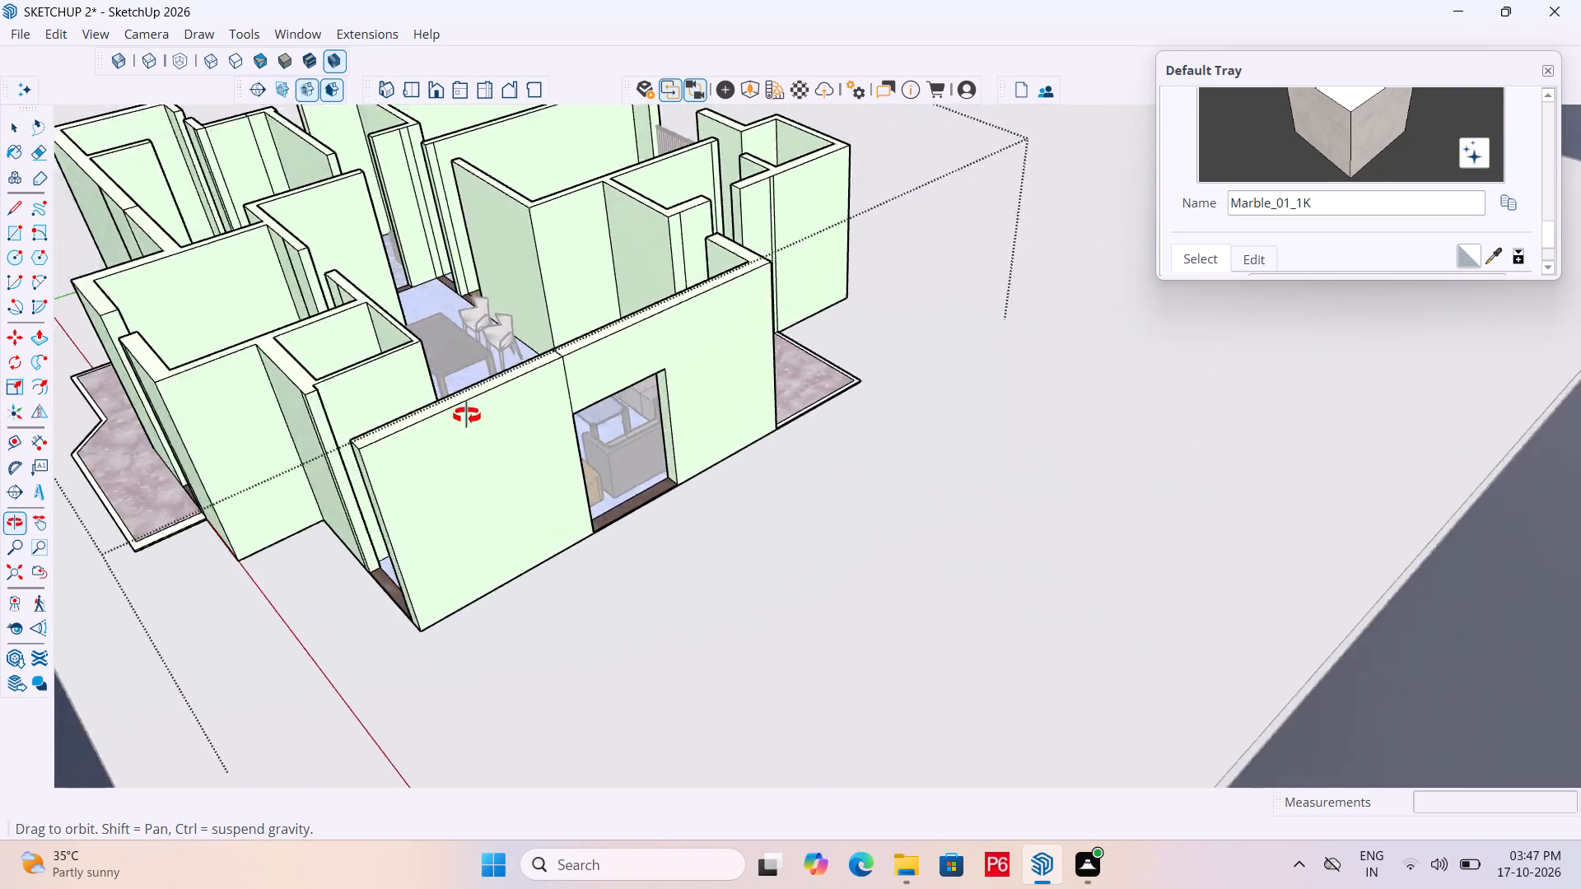
pyautogui.moveTo(467, 416); pyautogui.dragTo(1011, 379, button='middle')
pyautogui.scroll(2, 940, 551)
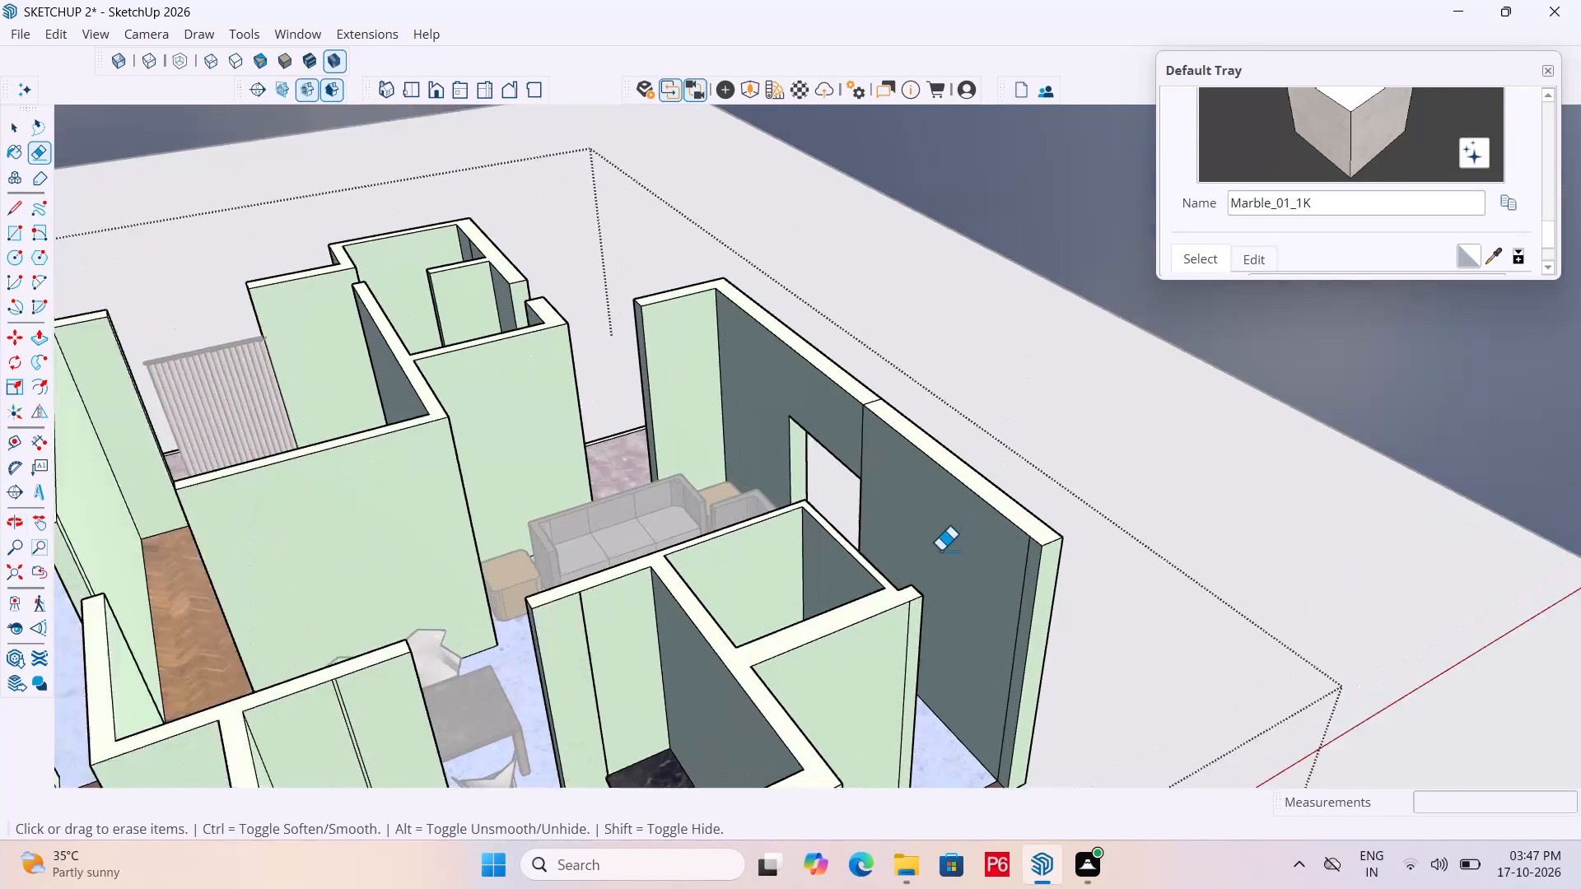
pyautogui.scroll(3, 940, 551)
pyautogui.moveTo(953, 578); pyautogui.dragTo(927, 481, button='middle')
pyautogui.scroll(5, 1053, 429)
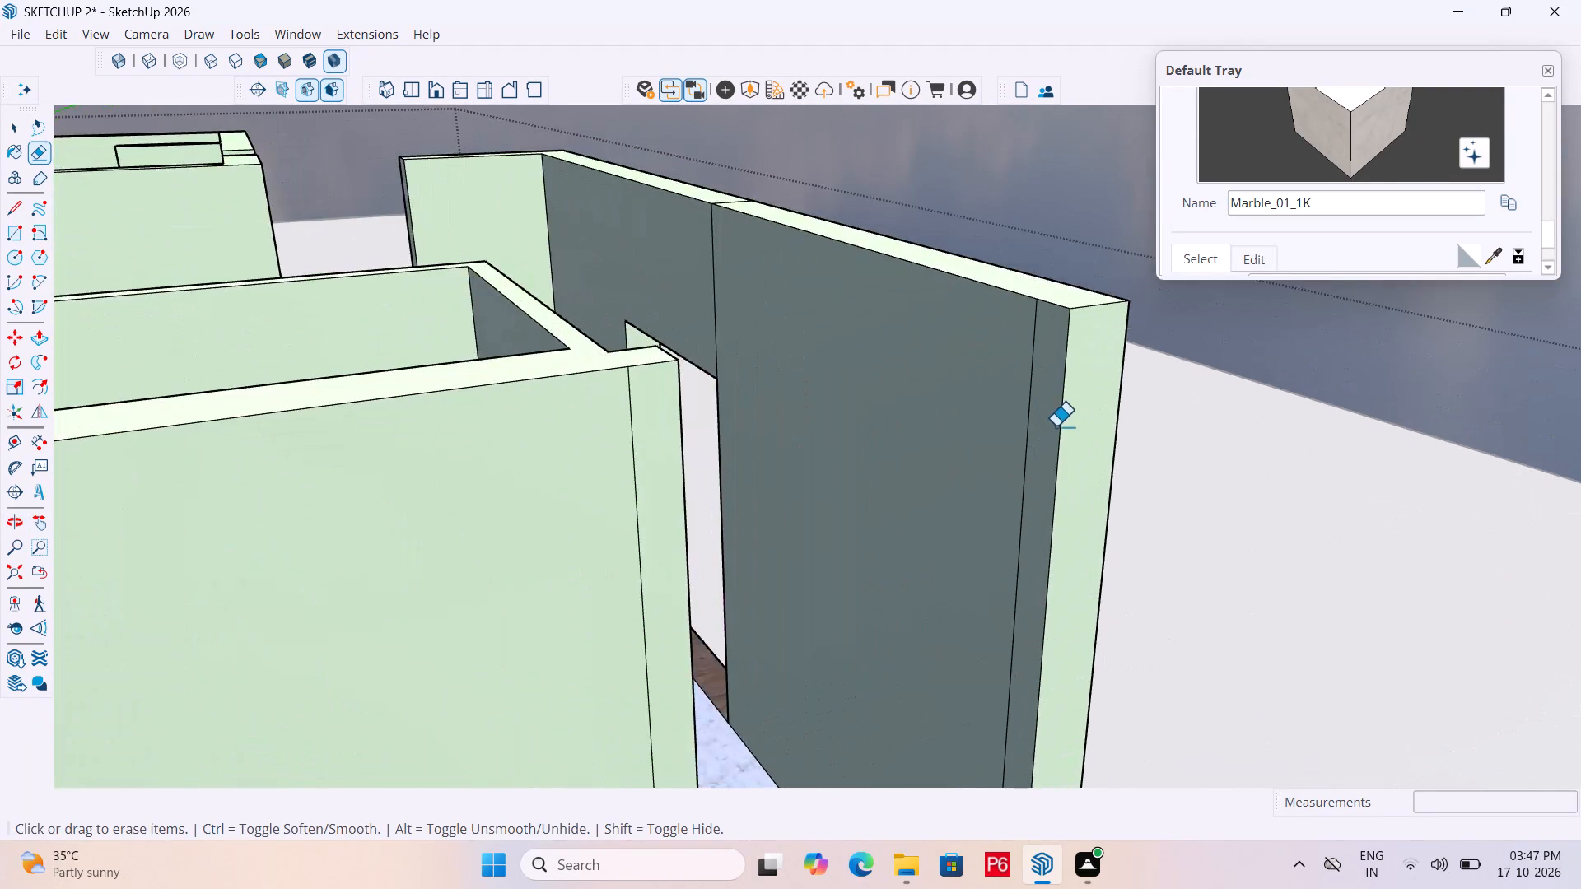
pyautogui.moveTo(1056, 426); pyautogui.dragTo(1082, 415, button='middle')
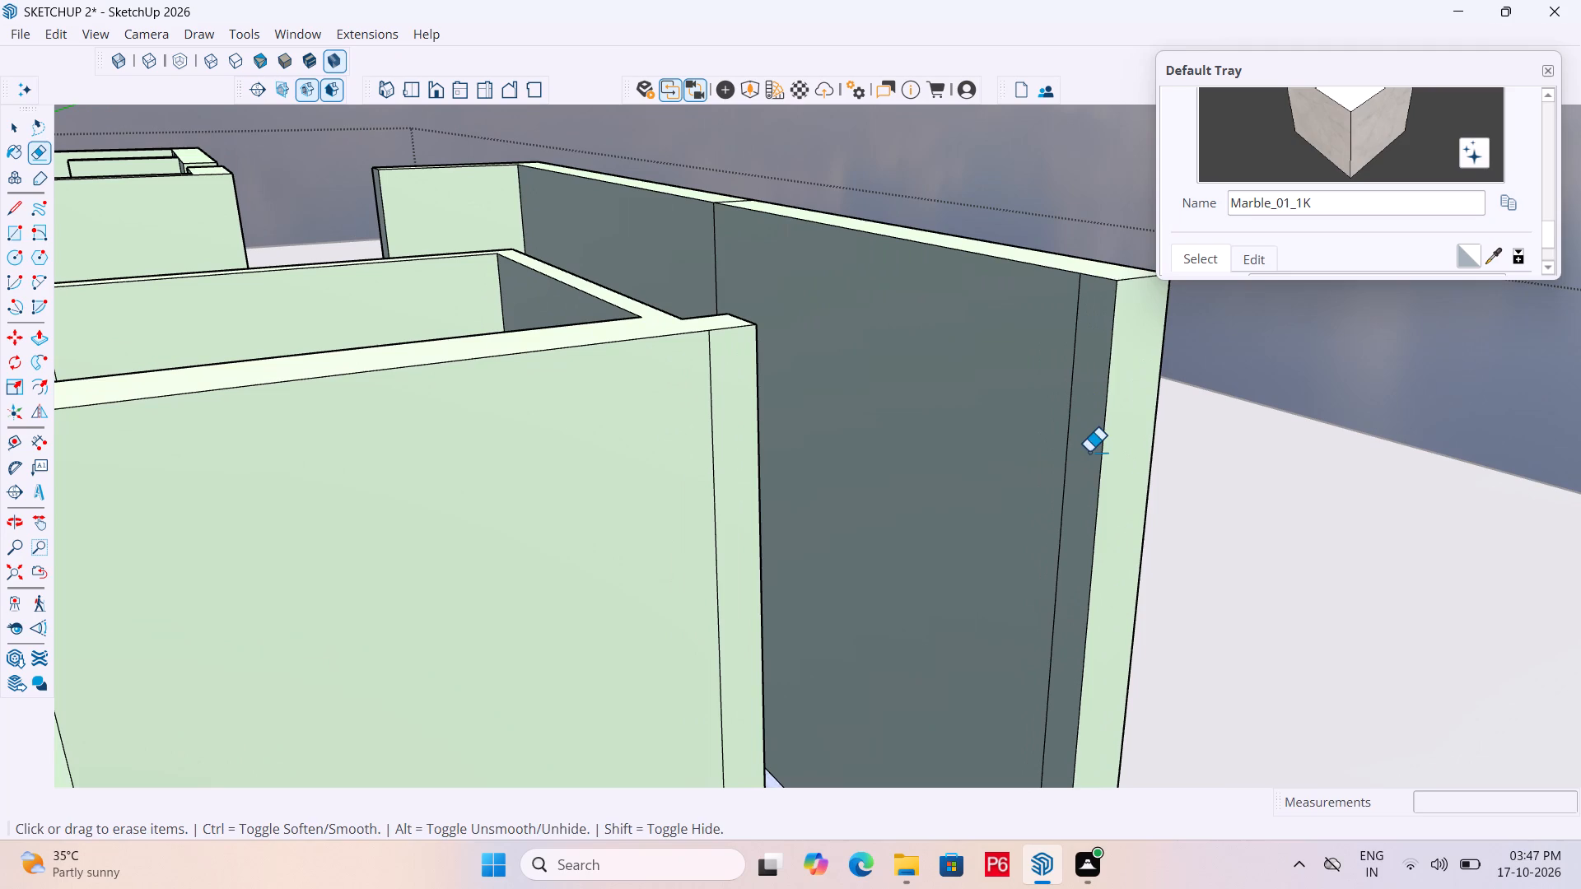
pyautogui.press('t')
pyautogui.click(1102, 279)
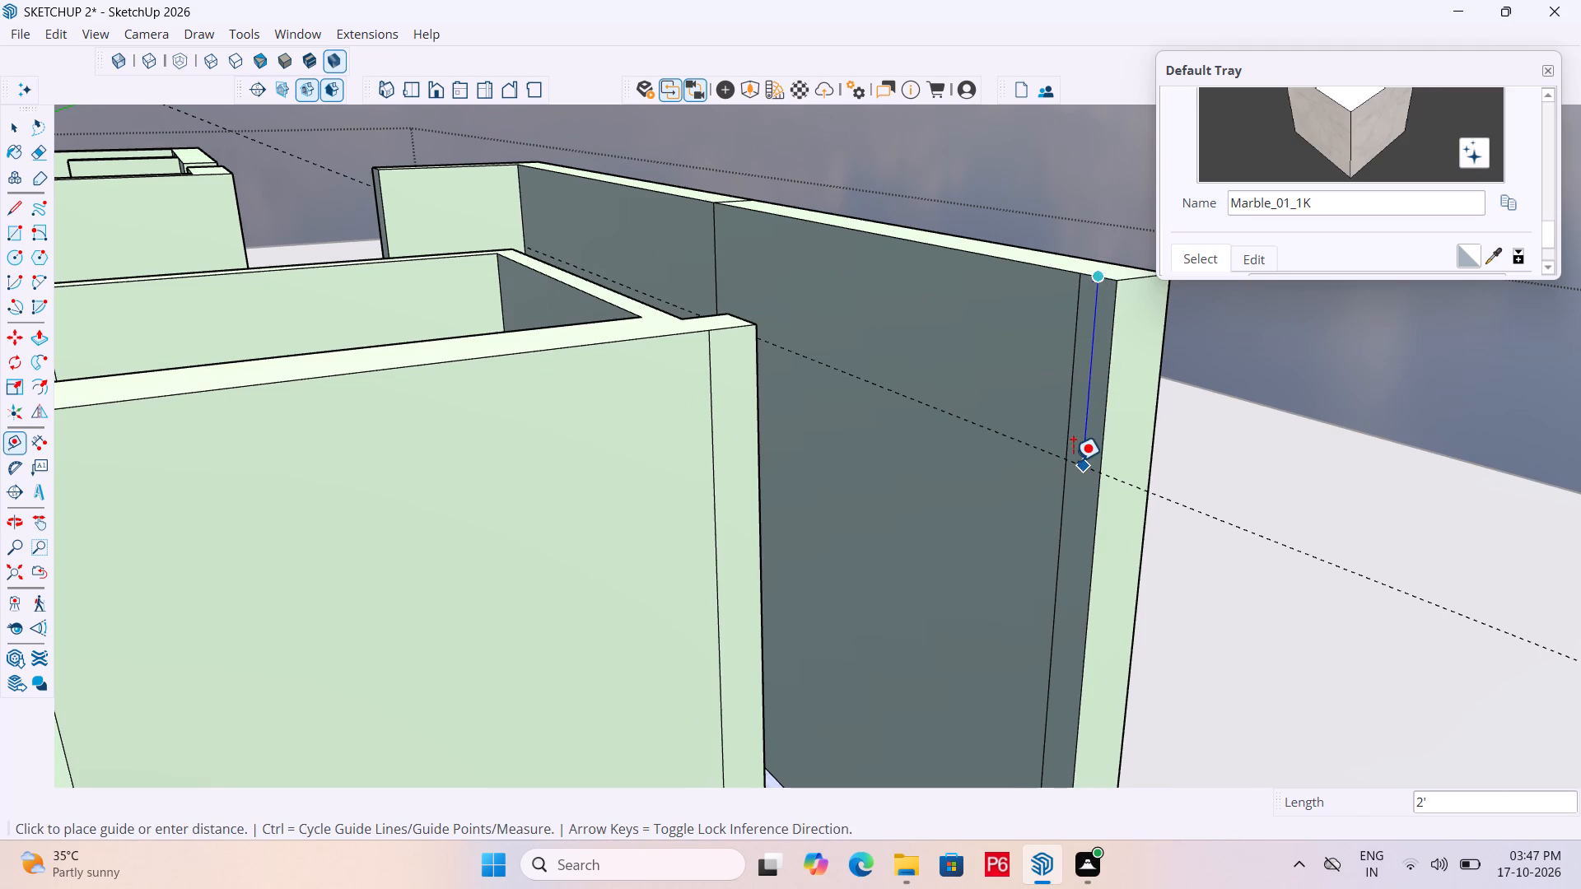
pyautogui.press('3')
pyautogui.press("'")
pyautogui.press('Return')
# Draw a line along the guide across the narrow wall end face beside that living room doorway.
pyautogui.scroll(5, 1070, 607)
pyautogui.press('l')
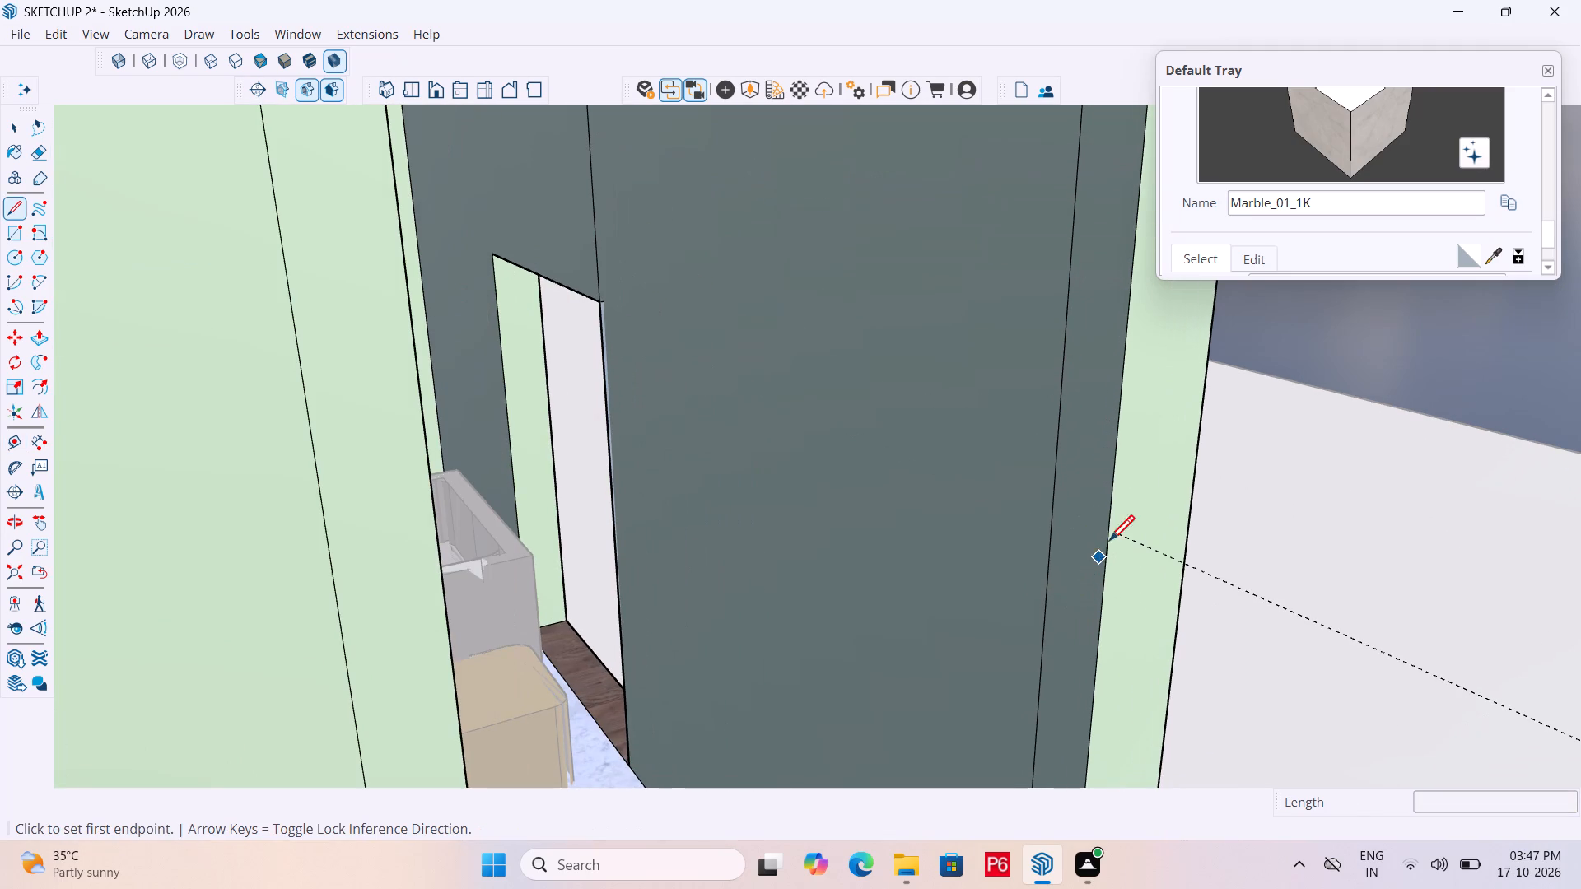
pyautogui.scroll(-11, 1072, 460)
pyautogui.moveTo(1089, 532); pyautogui.dragTo(971, 519, button='middle')
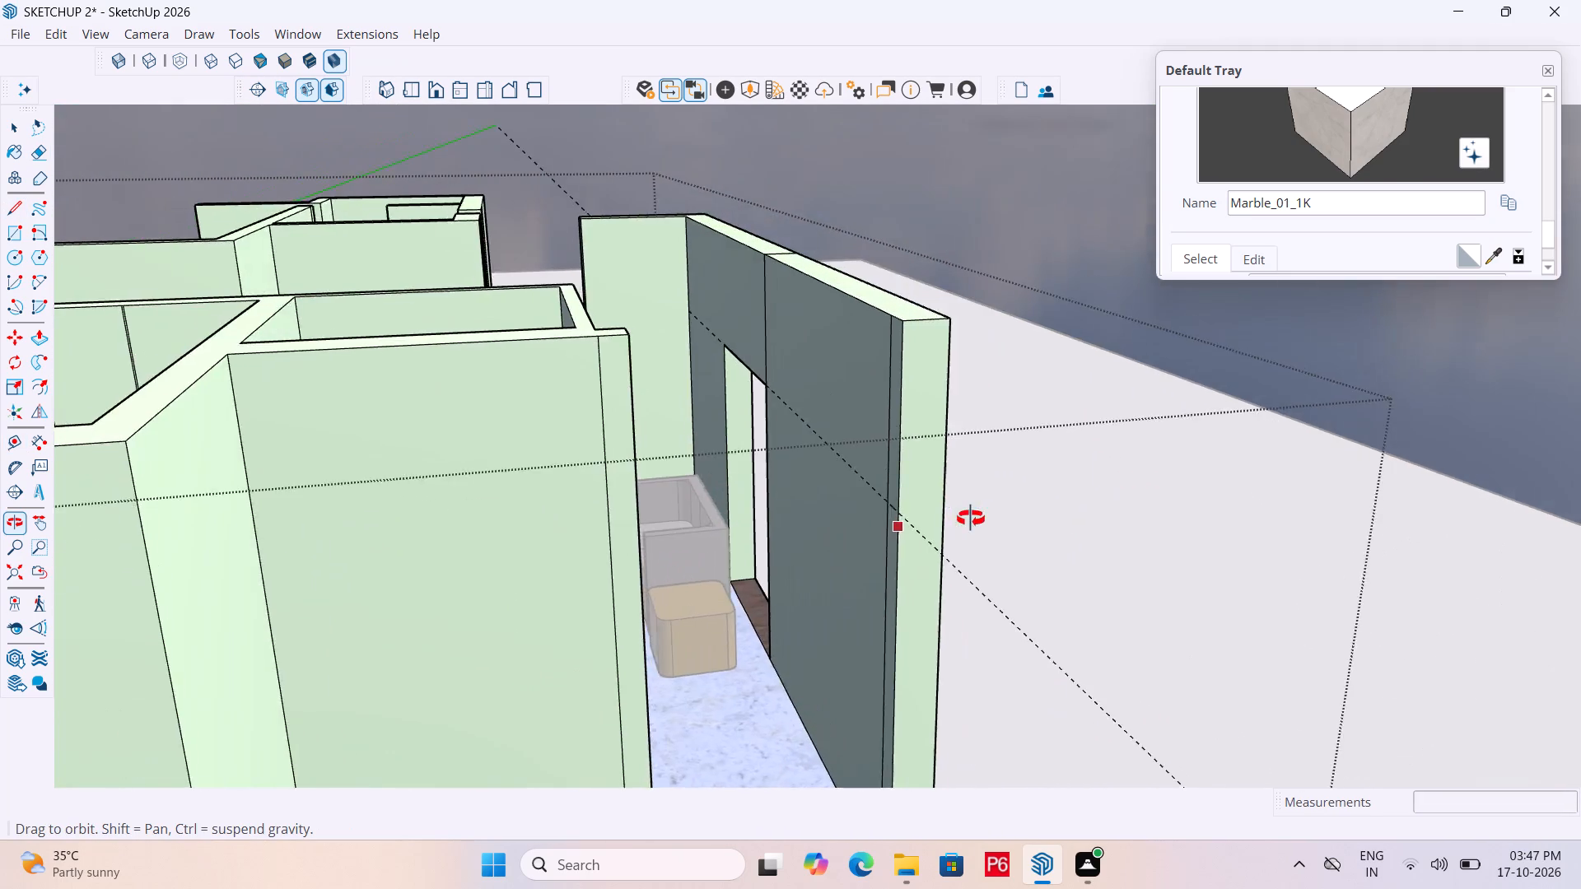
pyautogui.moveTo(971, 519); pyautogui.dragTo(1080, 542, button='middle')
pyautogui.scroll(5, 1080, 542)
pyautogui.moveTo(1061, 537); pyautogui.dragTo(1056, 519)
pyautogui.scroll(5, 1038, 513)
pyautogui.press('space')
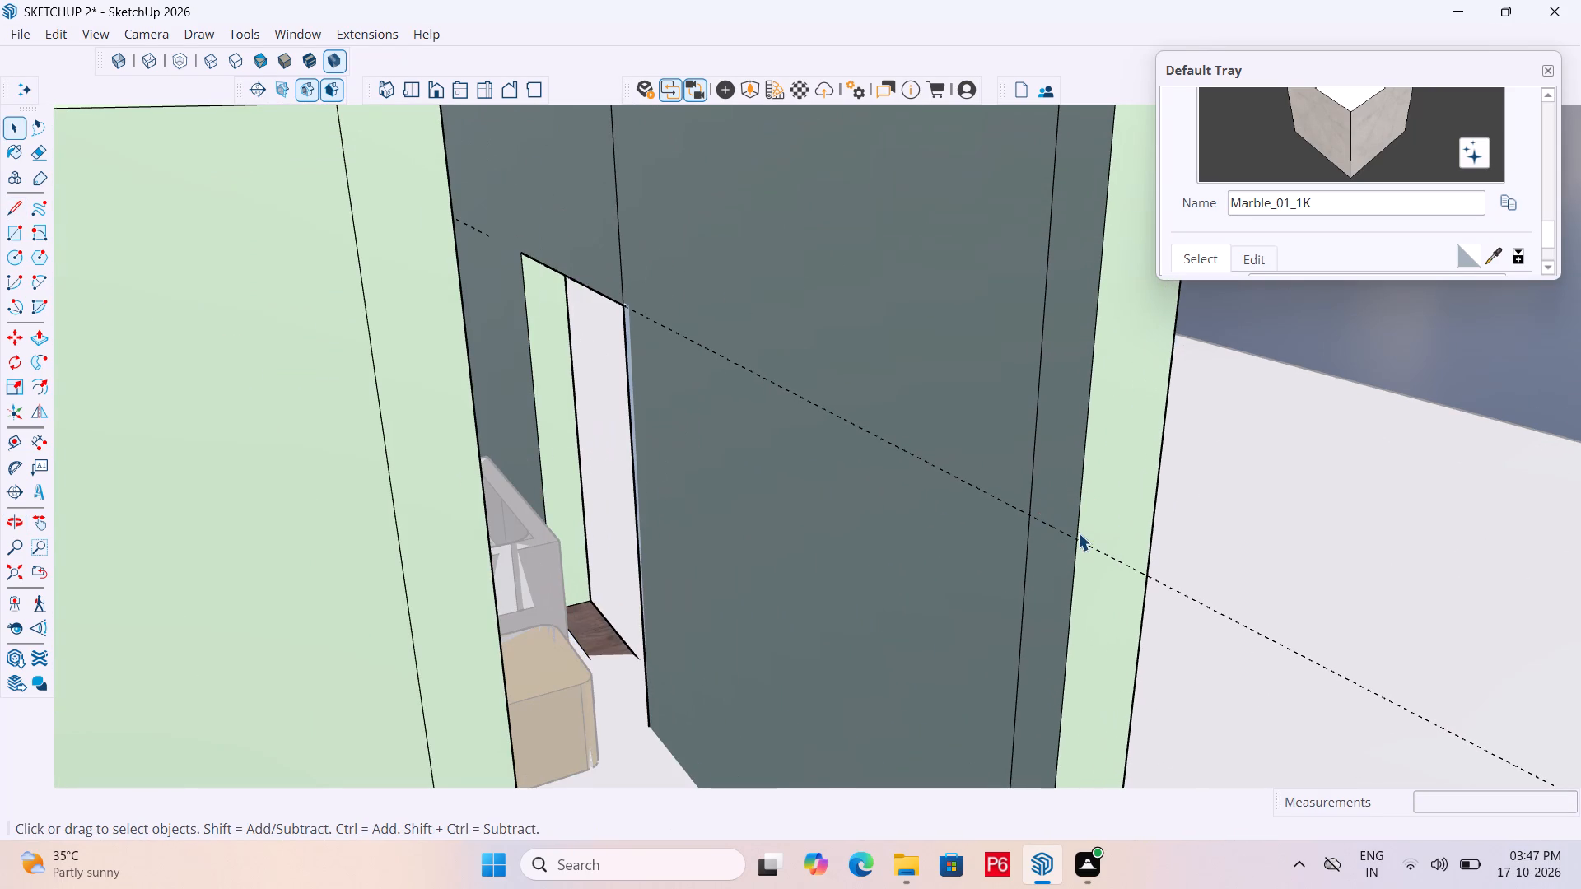
pyautogui.press('l')
pyautogui.click(1080, 542)
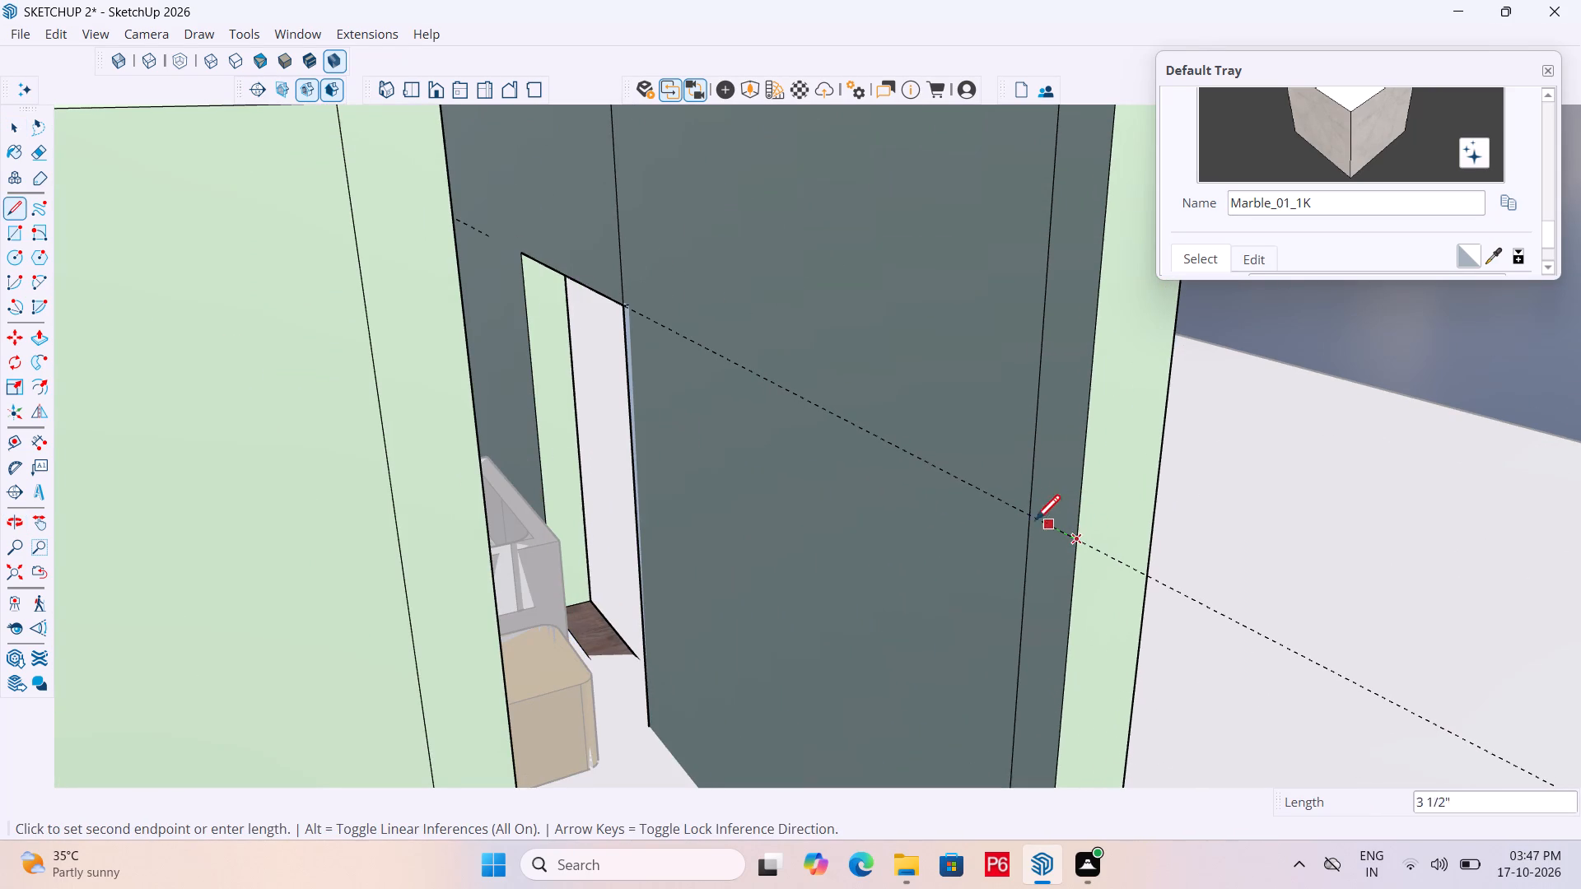
pyautogui.click(1020, 517)
pyautogui.press('space')
# Erase the guide and the short line overshoot beyond the wall end face.
pyautogui.scroll(-4, 980, 458)
pyautogui.press('e')
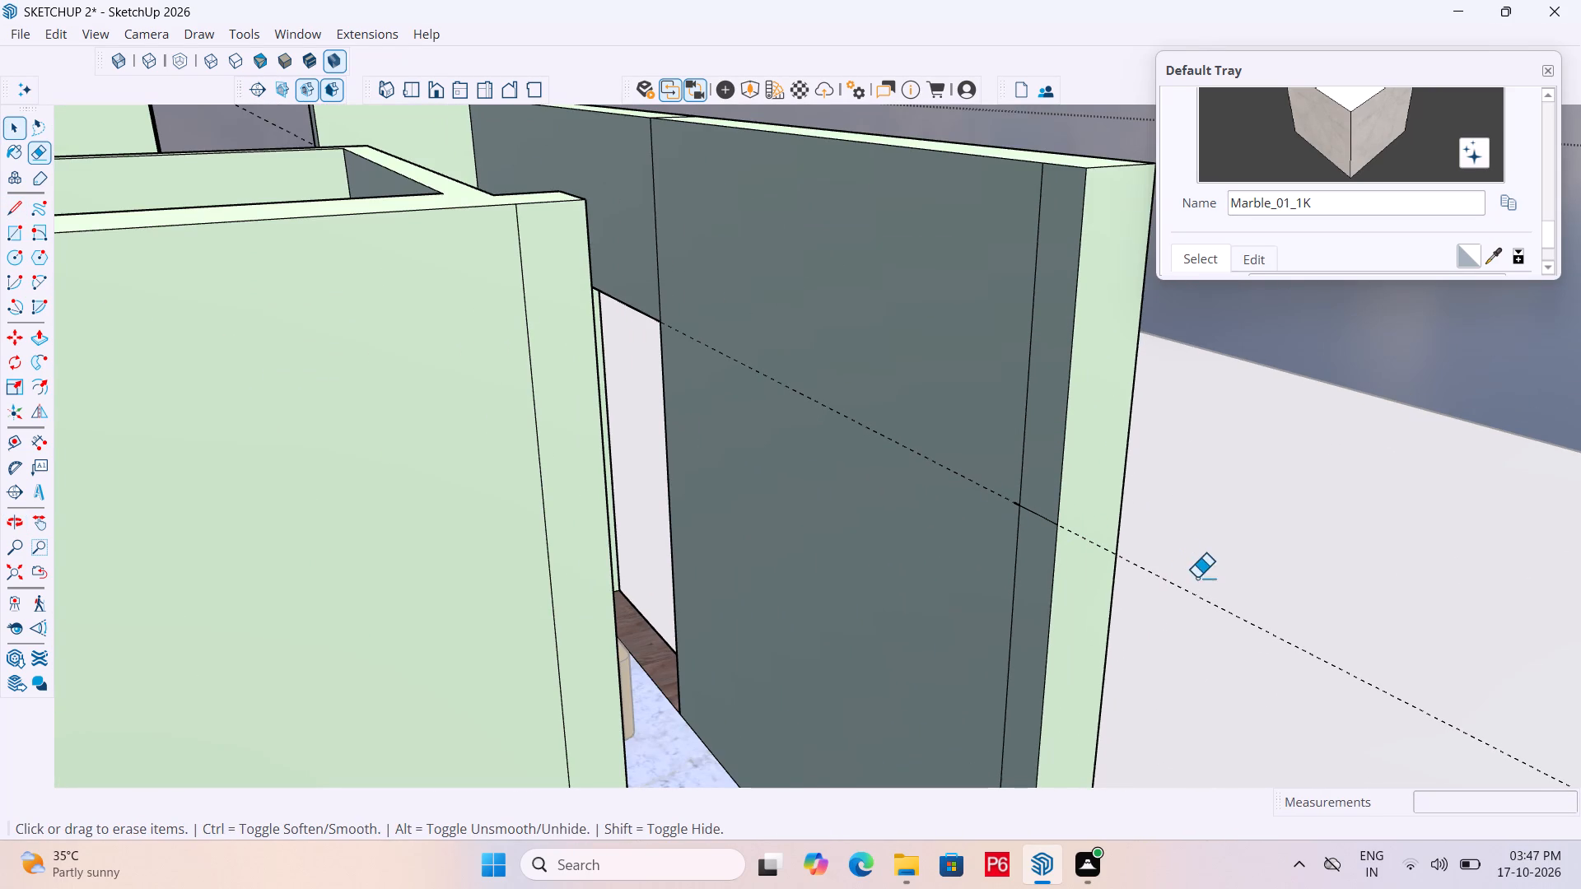
pyautogui.moveTo(1197, 588); pyautogui.dragTo(1192, 598)
pyautogui.scroll(11, 1038, 522)
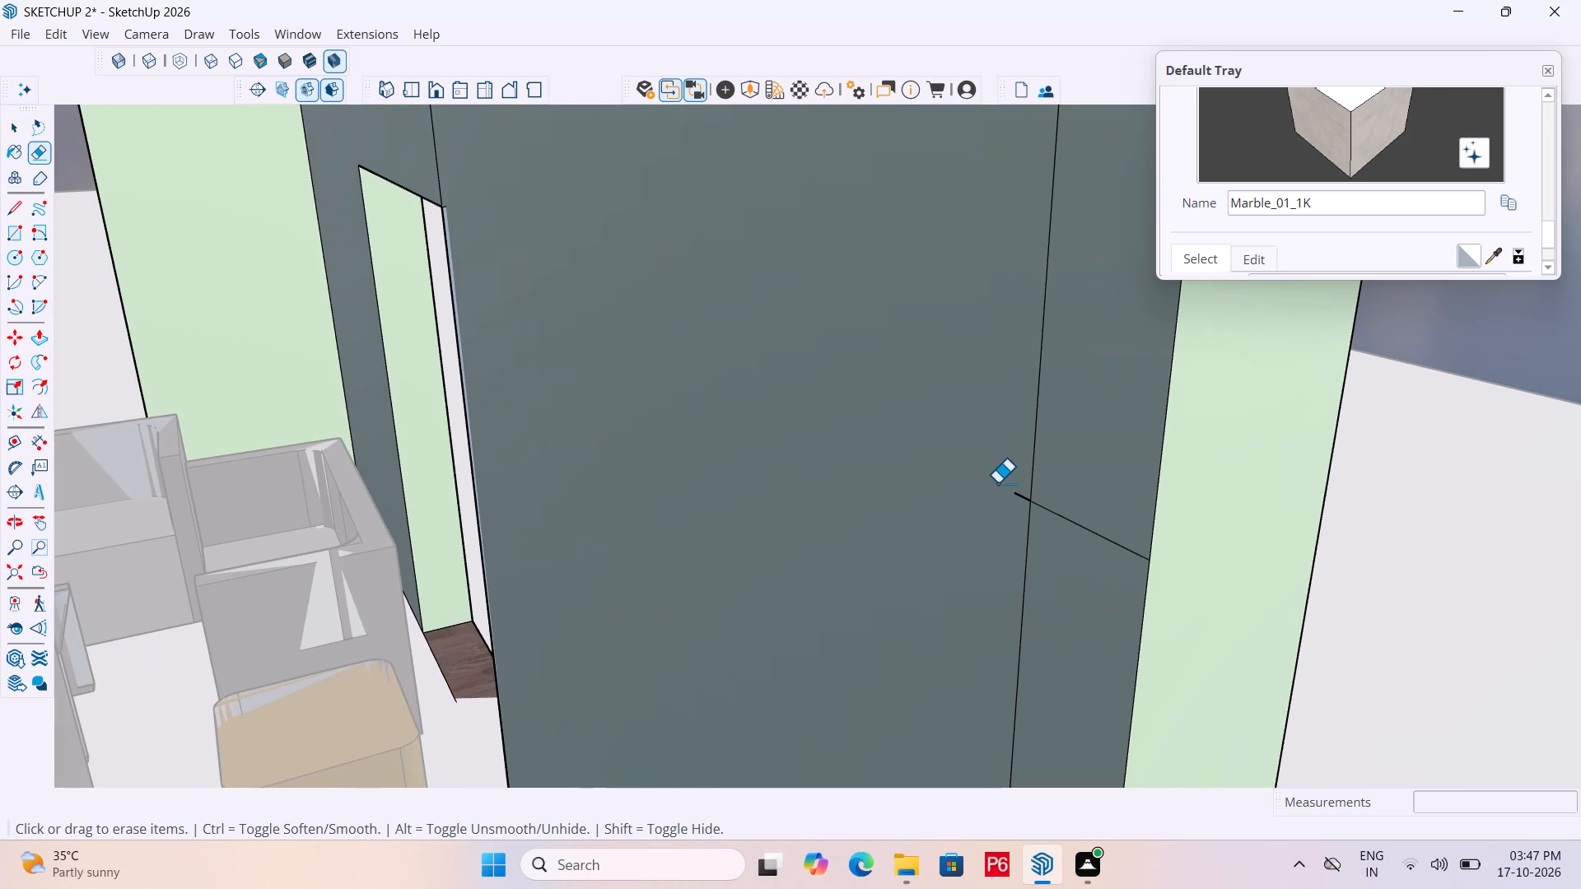
pyautogui.doubleClick(1018, 495)
# Push/Pull the upper wall end face 4' across the doorway to meet the opposite wall.
pyautogui.scroll(-12, 924, 456)
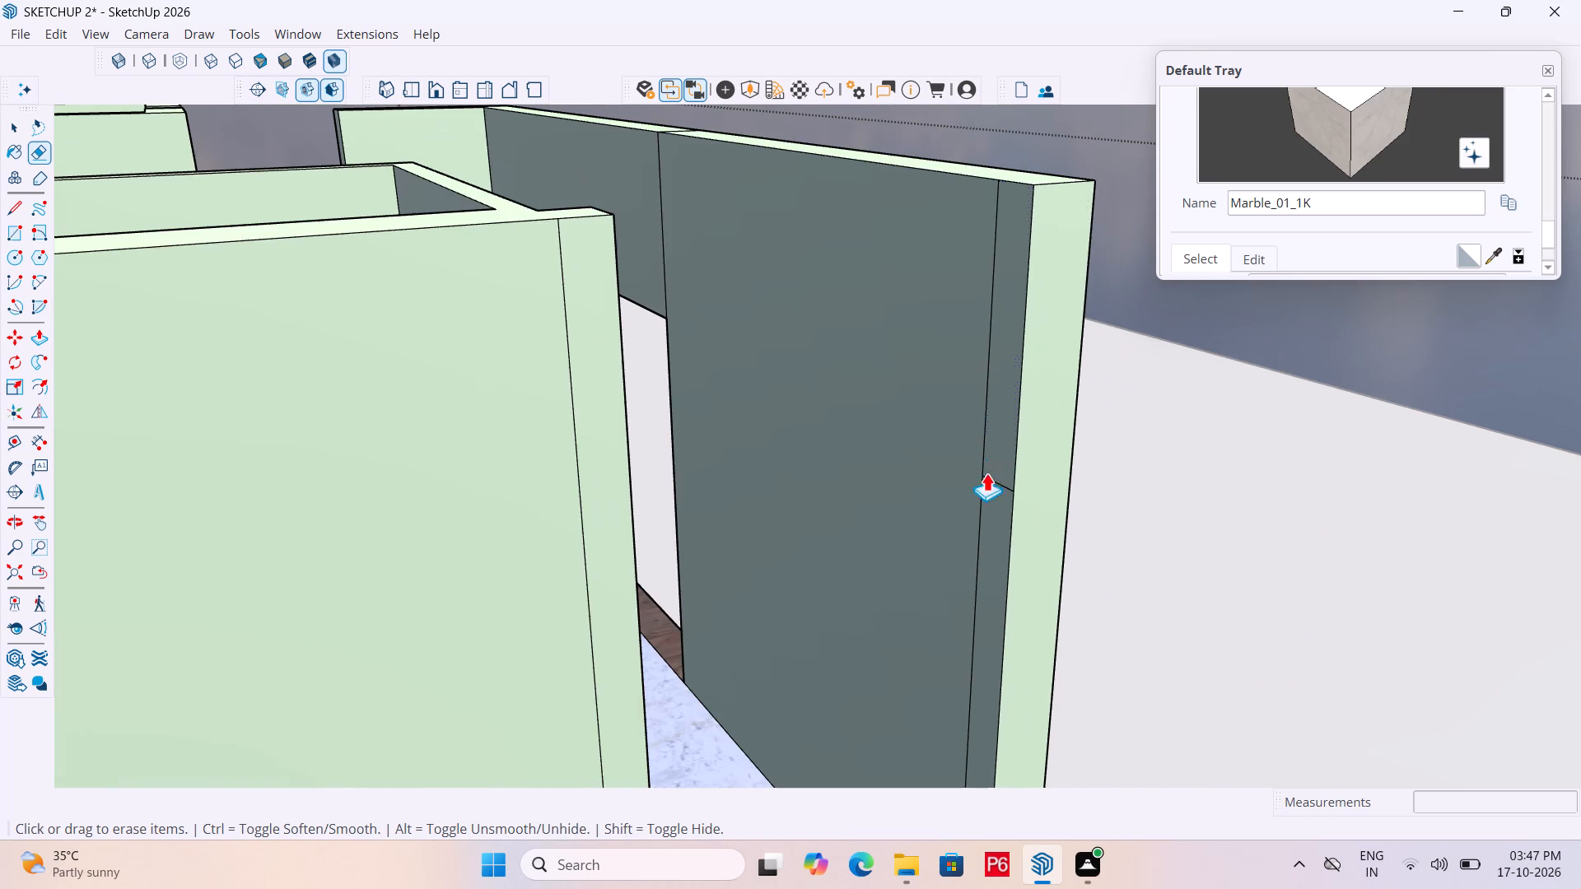
pyautogui.press('p')
pyautogui.click(1001, 433)
pyautogui.click(626, 489)
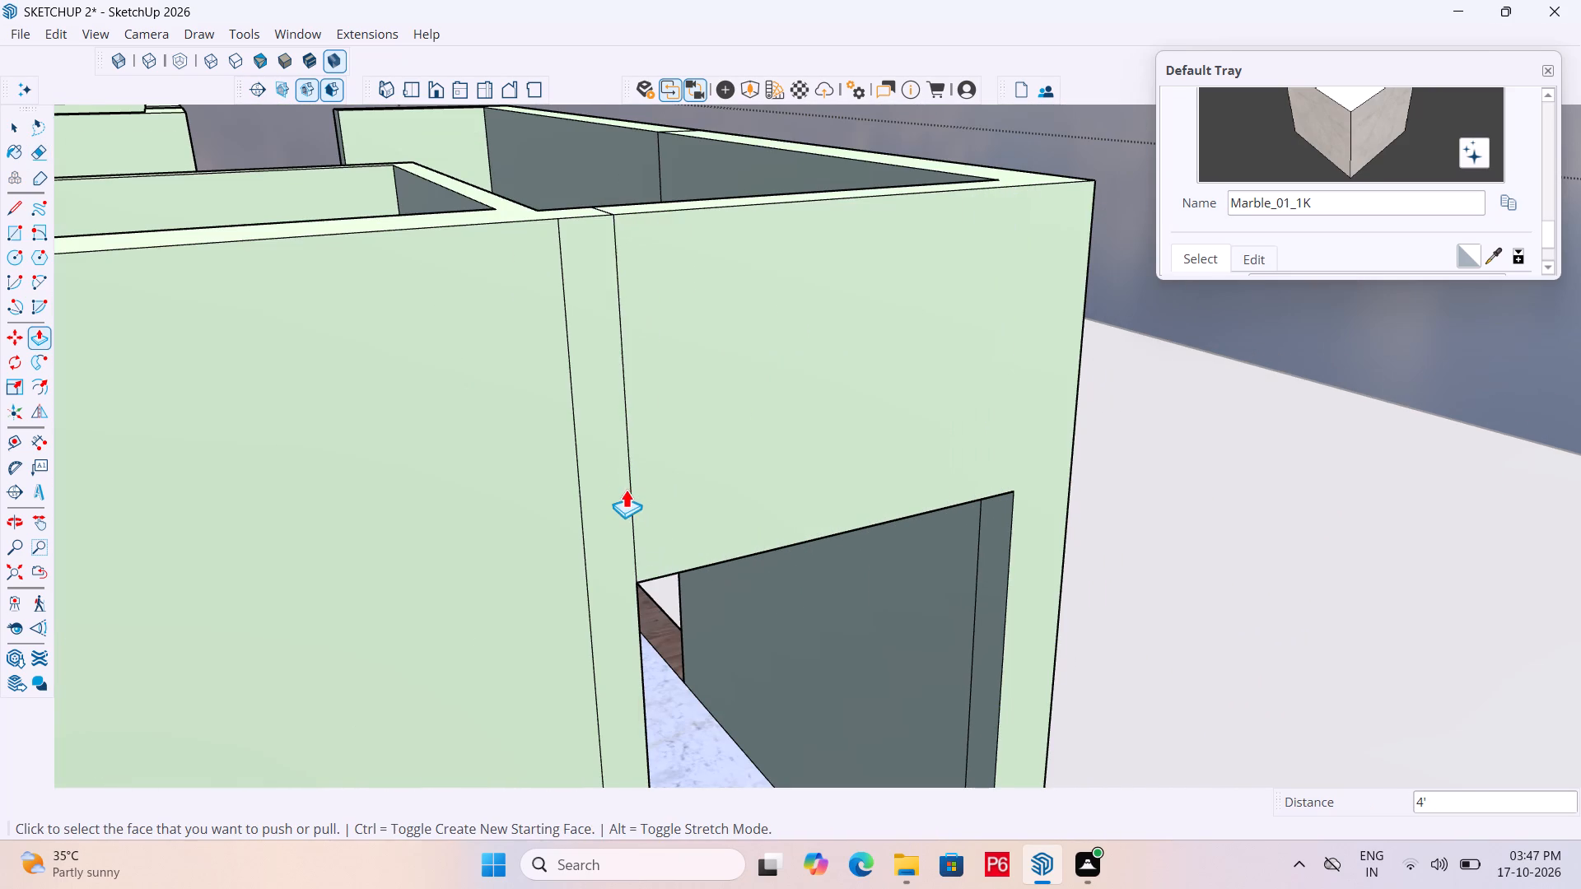
# Place a guide 3' below the wall top on the end face beside the kitchen's outer doorway.
pyautogui.scroll(-7, 901, 419)
pyautogui.scroll(-4, 1011, 418)
pyautogui.moveTo(587, 517); pyautogui.dragTo(757, 530, button='middle')
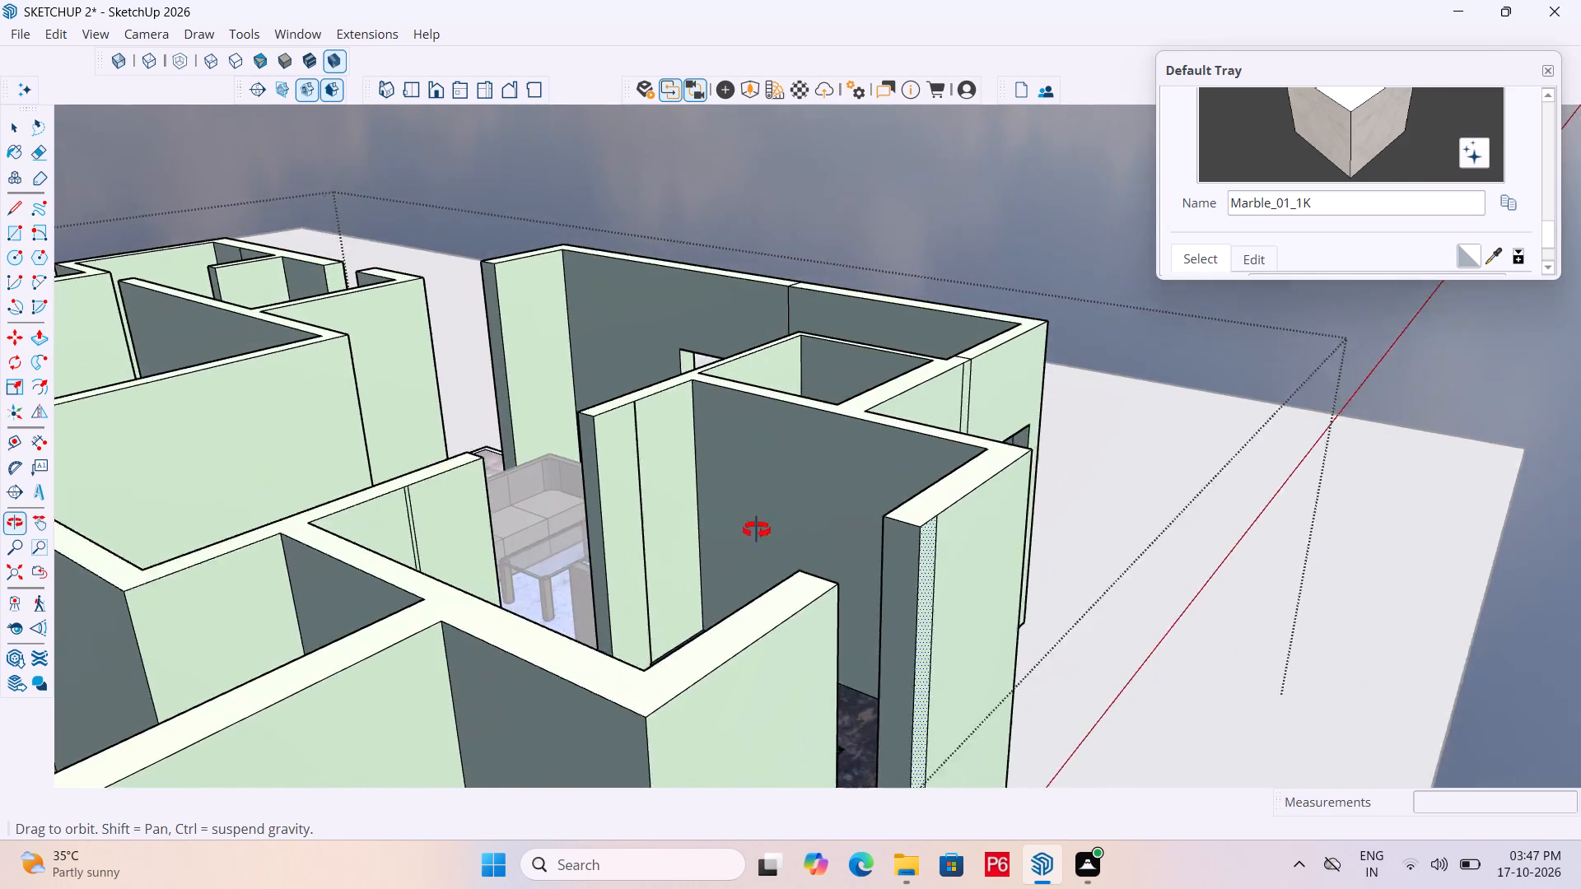
pyautogui.moveTo(757, 530); pyautogui.dragTo(726, 508, button='middle')
pyautogui.scroll(-6, 701, 408)
pyautogui.moveTo(655, 526); pyautogui.dragTo(565, 579, button='middle')
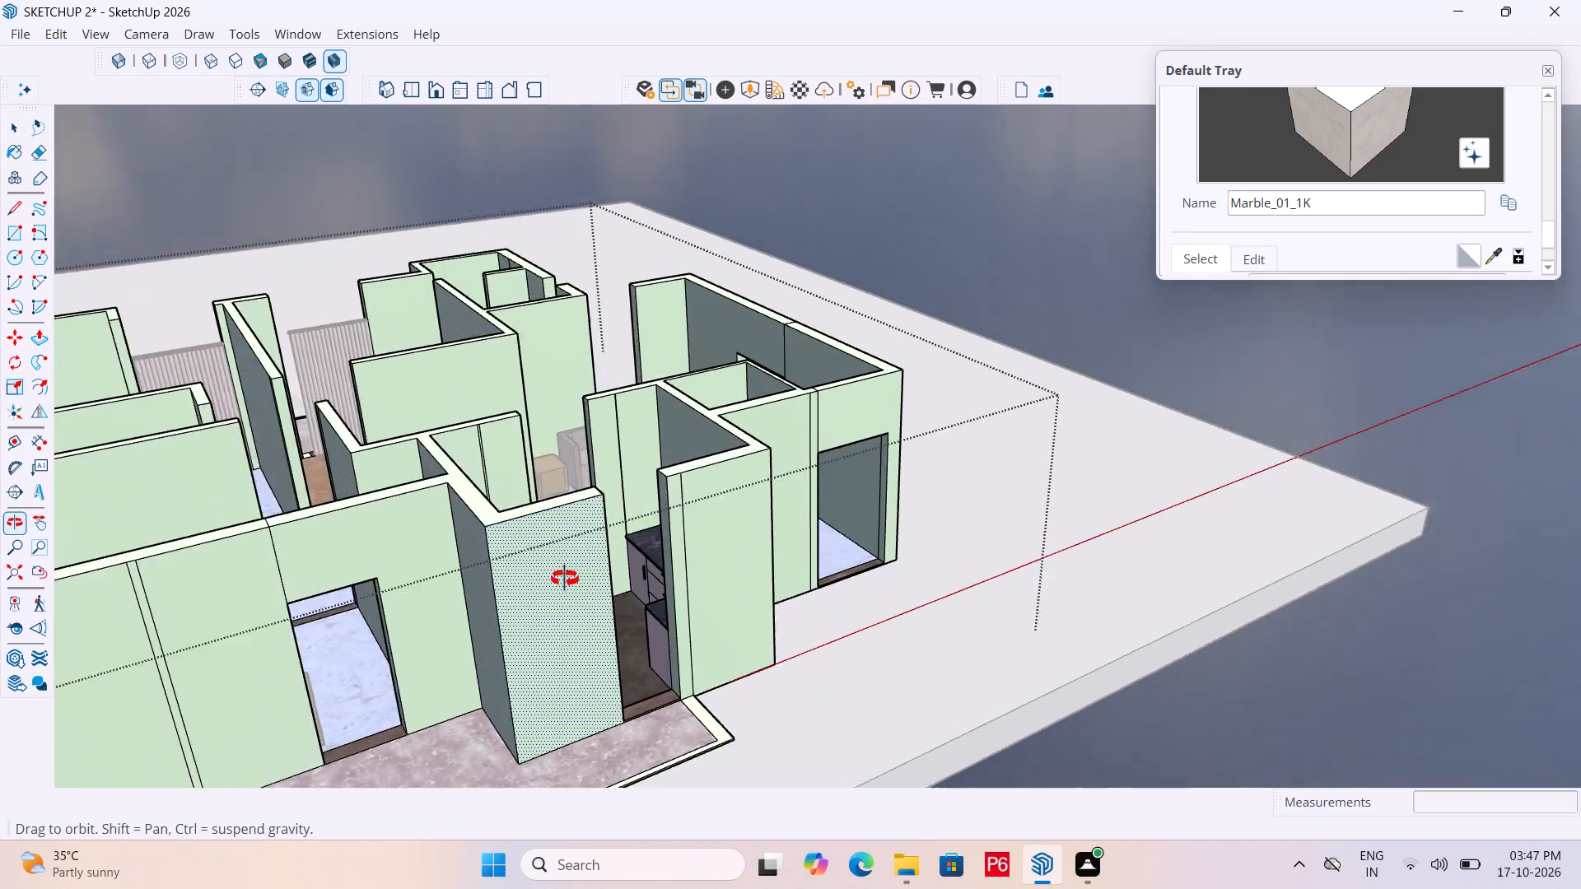
pyautogui.moveTo(565, 579); pyautogui.dragTo(704, 461, button='middle')
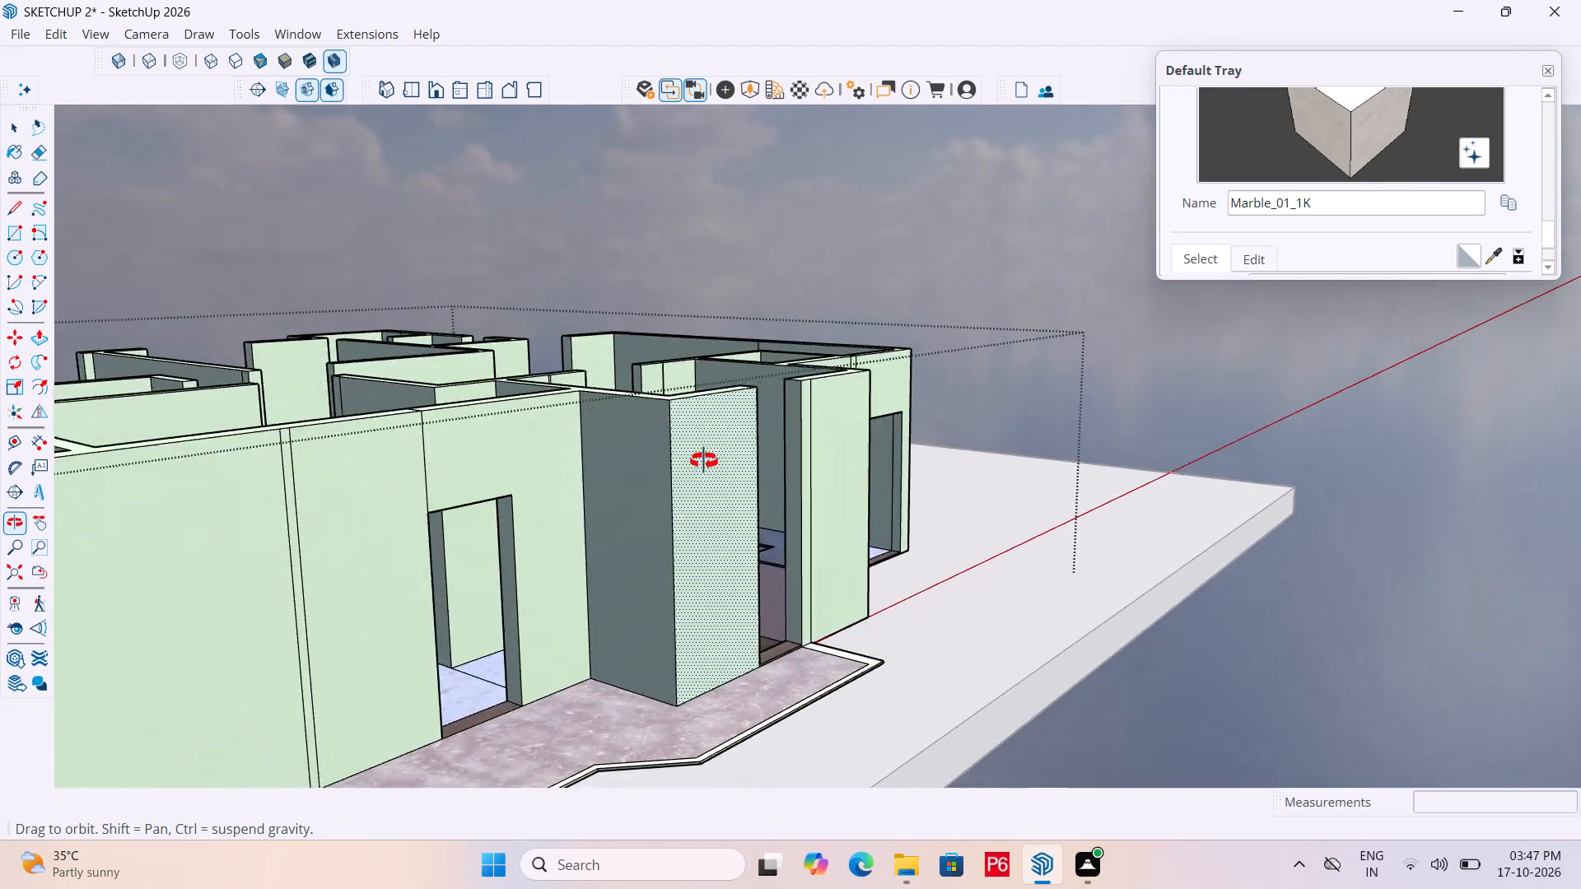
pyautogui.moveTo(704, 461); pyautogui.dragTo(712, 456, button='middle')
pyautogui.scroll(10, 821, 394)
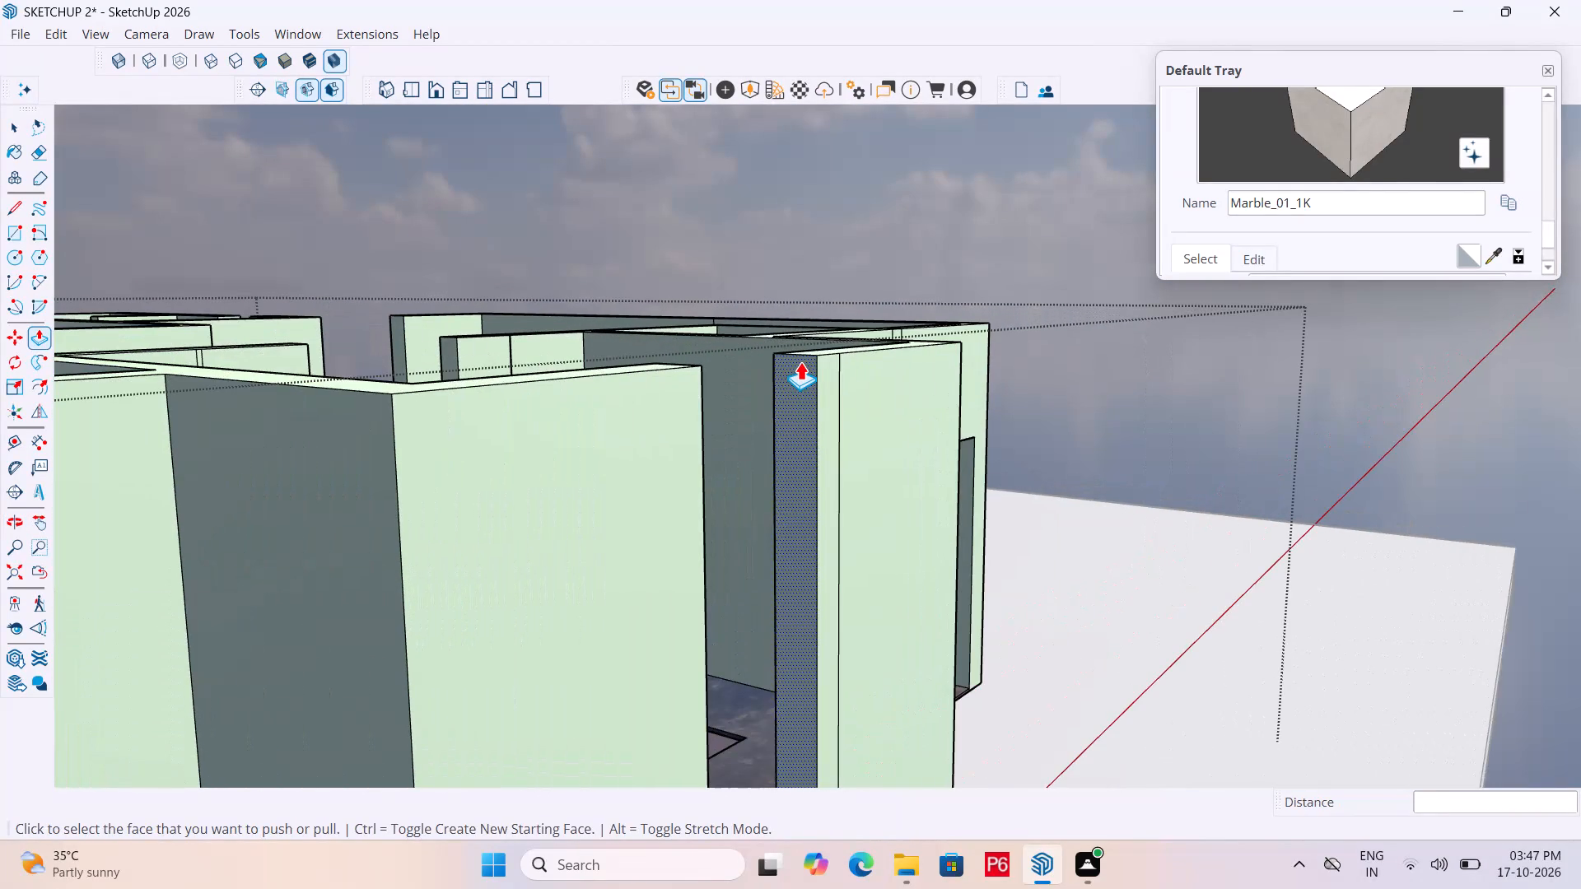
pyautogui.press('t')
pyautogui.scroll(4, 791, 362)
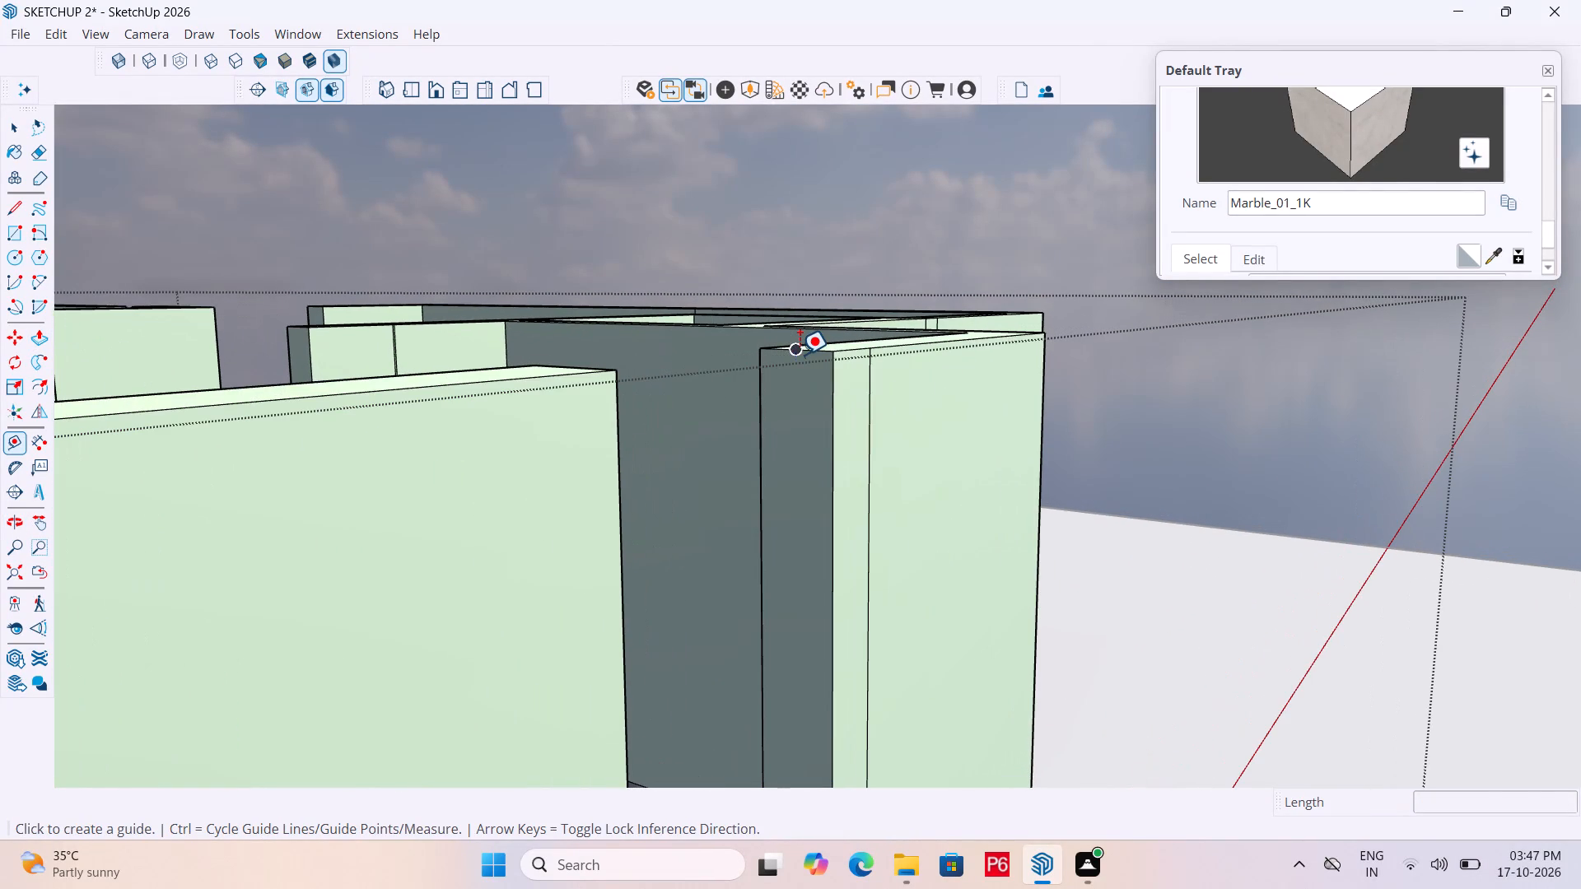
pyautogui.click(800, 355)
pyautogui.press('3')
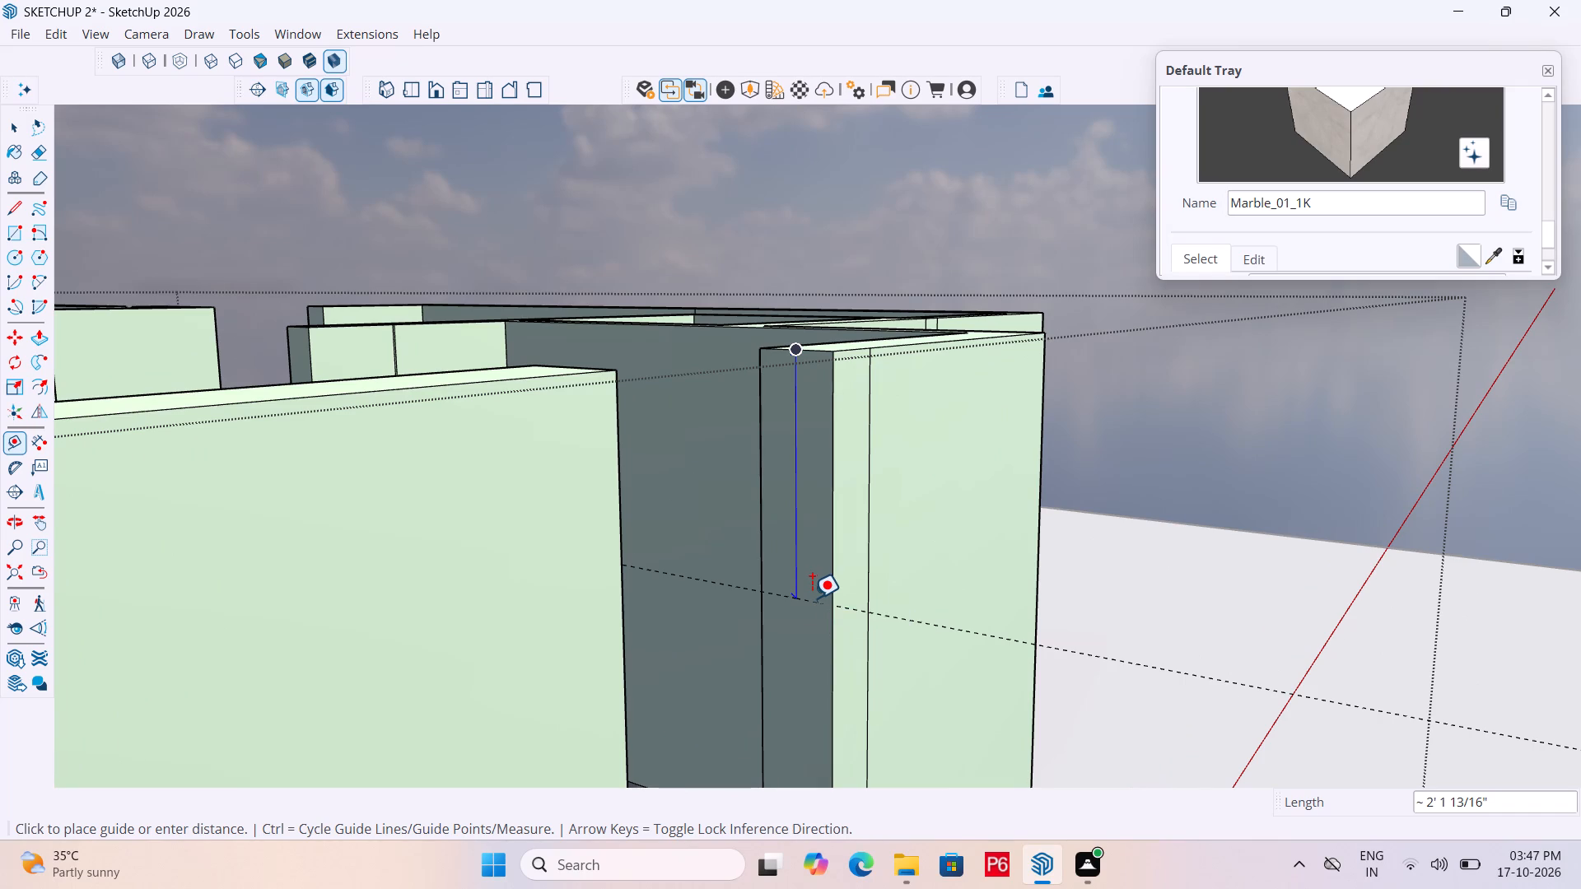
pyautogui.press("'")
pyautogui.press('Return')
# Draw a 9" line along the guide across the wall end face at the kitchen's outer doorway.
pyautogui.scroll(-5, 749, 500)
pyautogui.scroll(6, 786, 637)
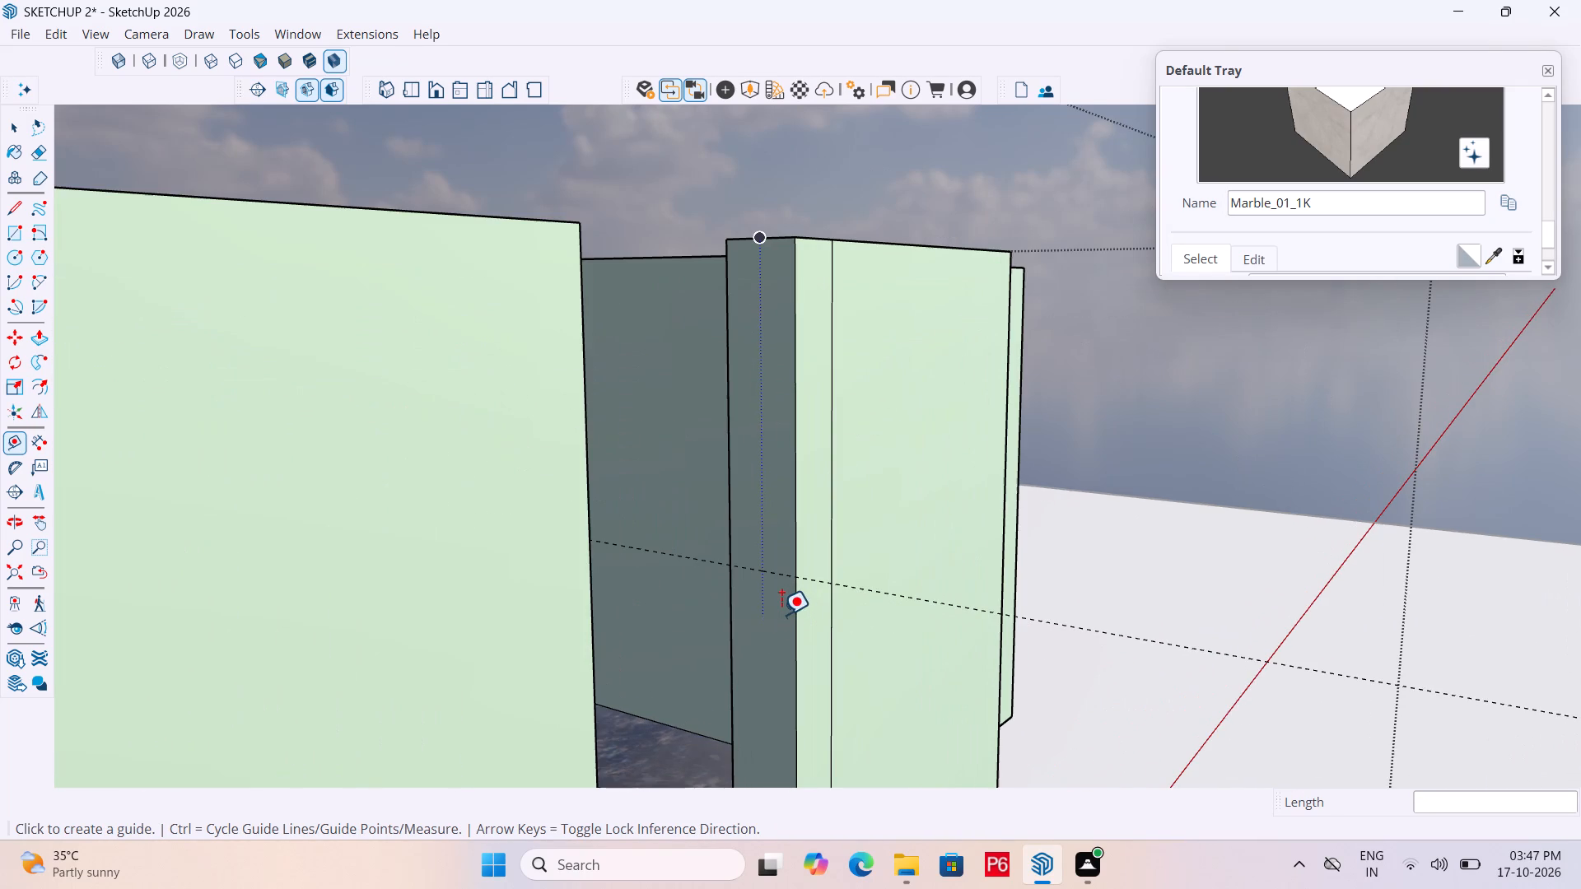
pyautogui.press('l')
pyautogui.scroll(4, 790, 590)
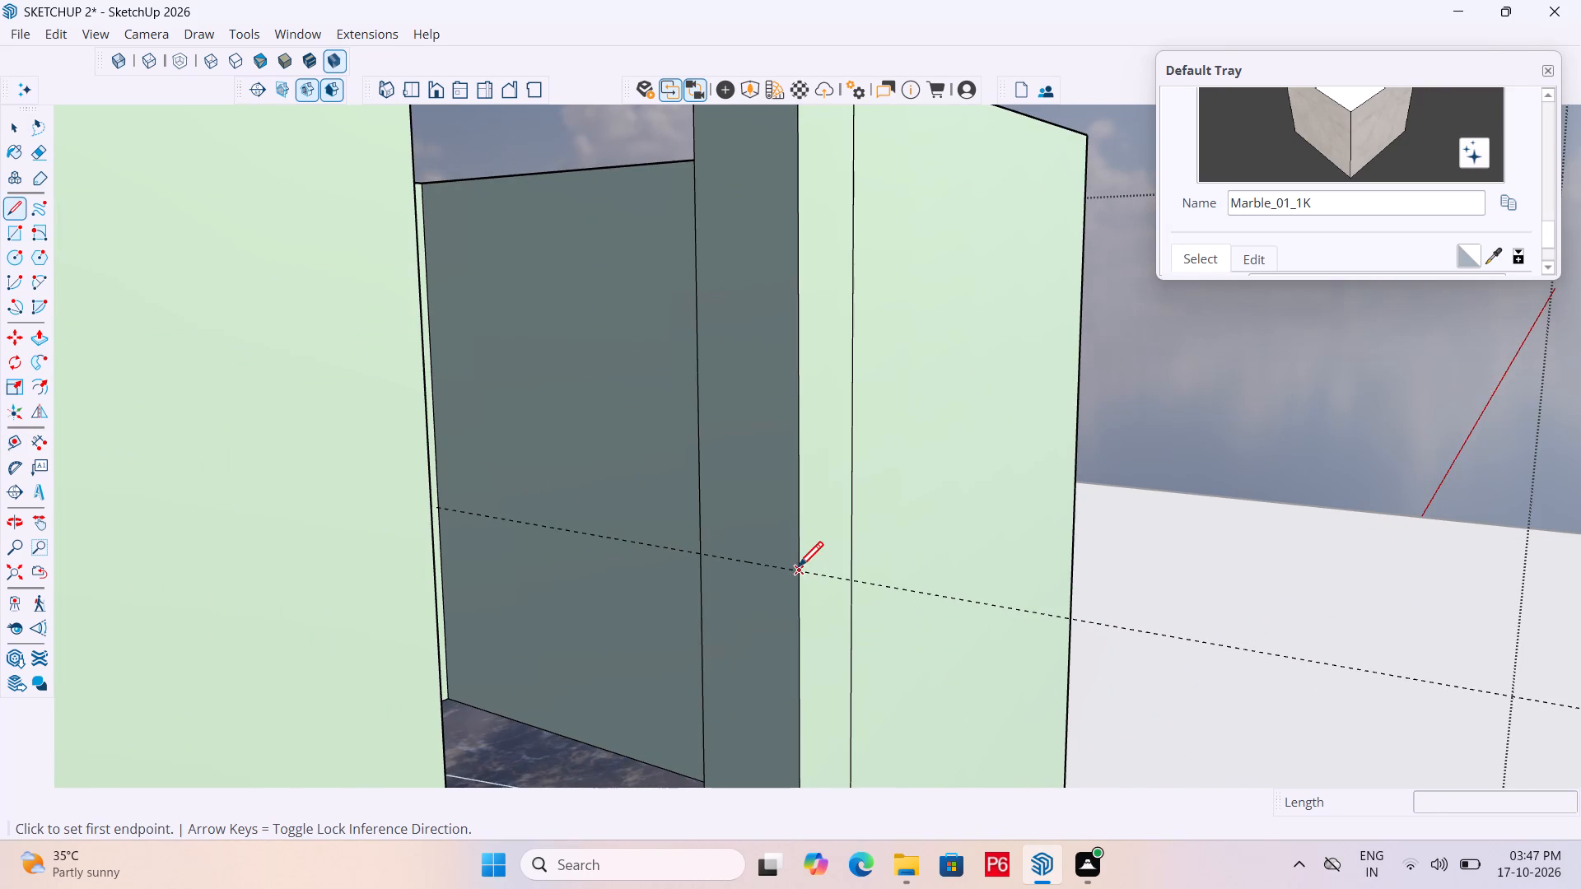
pyautogui.click(798, 570)
pyautogui.click(700, 548)
pyautogui.press('space')
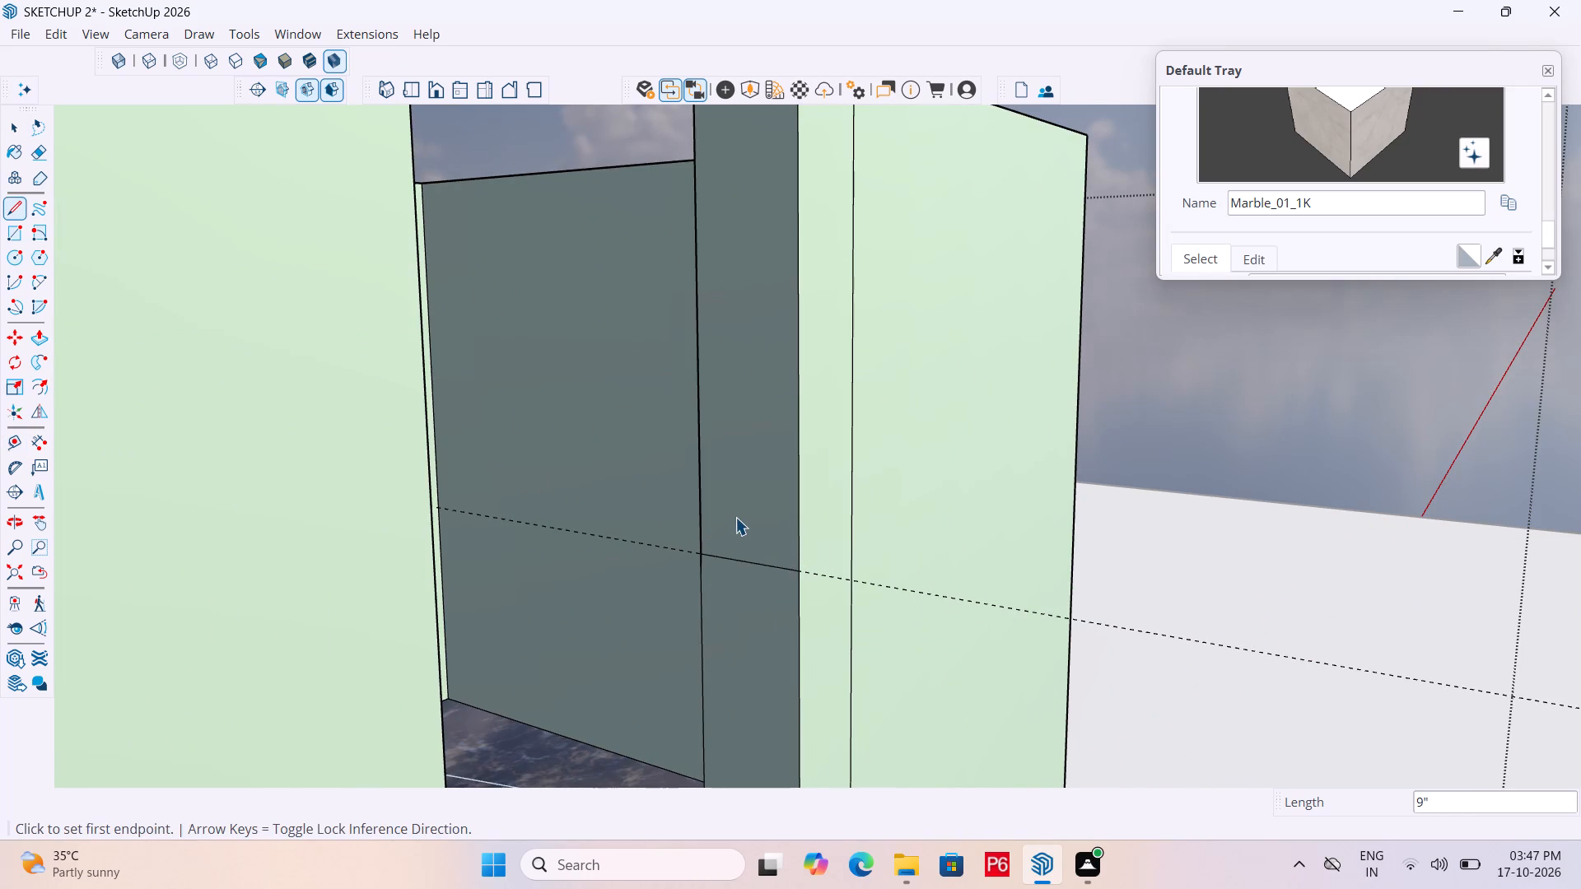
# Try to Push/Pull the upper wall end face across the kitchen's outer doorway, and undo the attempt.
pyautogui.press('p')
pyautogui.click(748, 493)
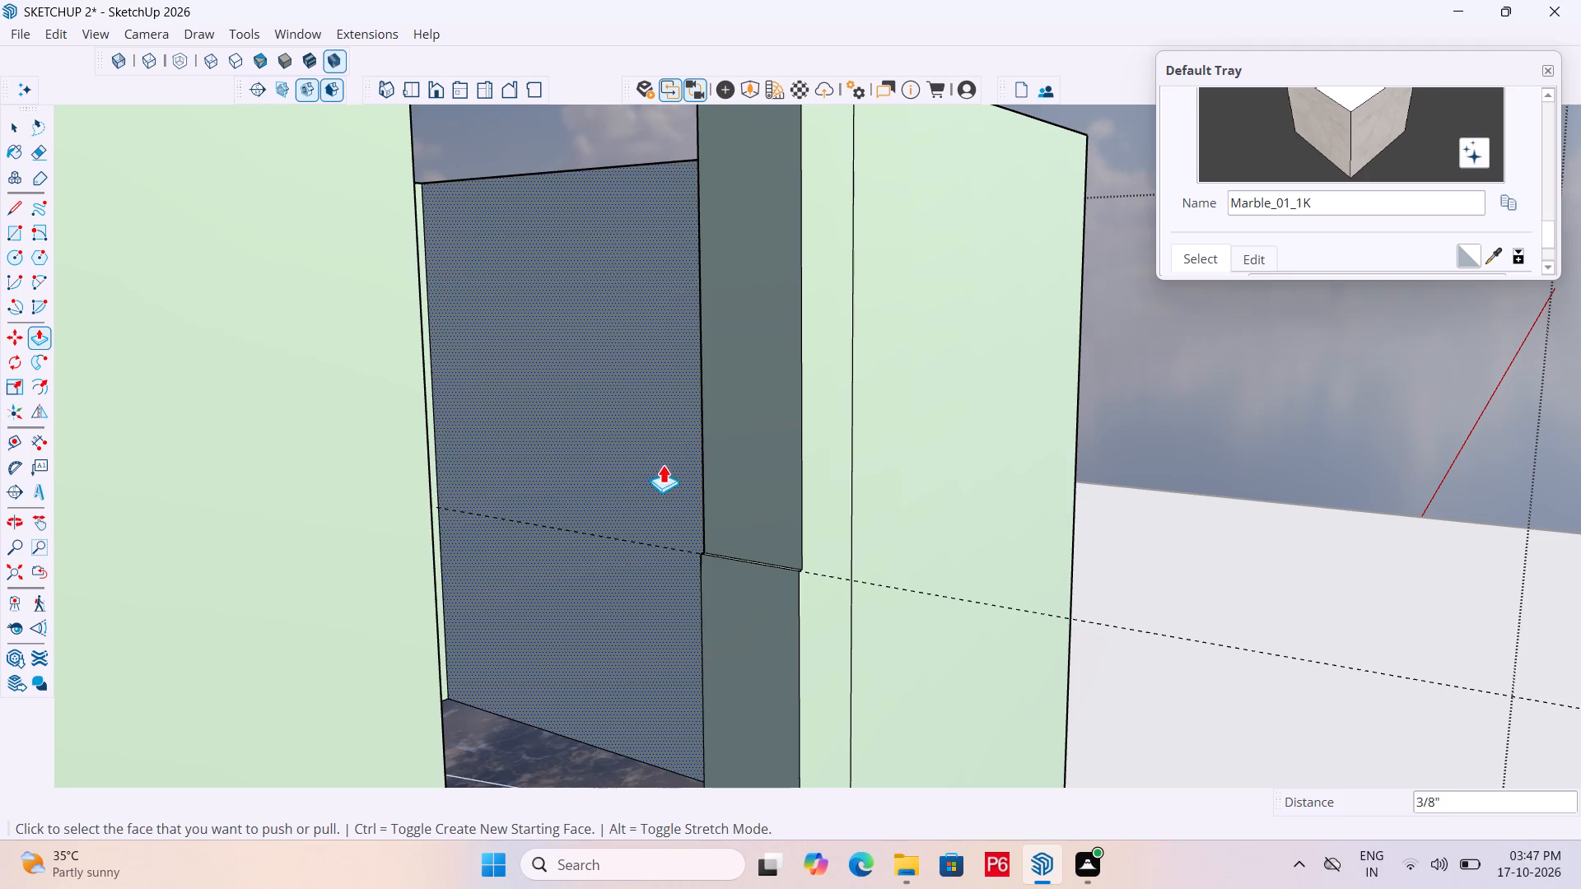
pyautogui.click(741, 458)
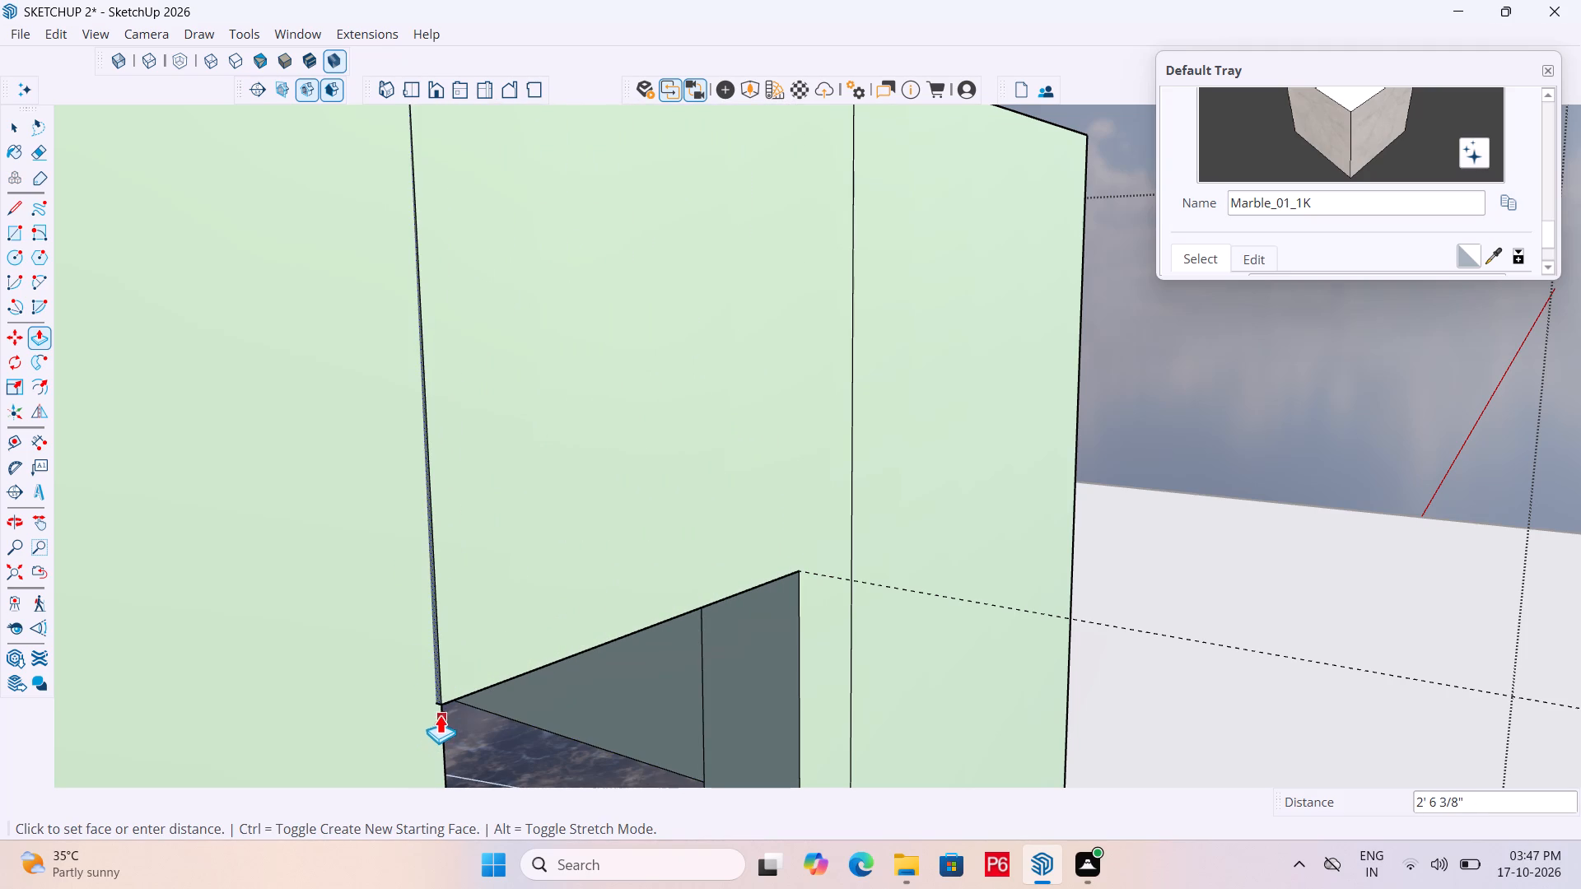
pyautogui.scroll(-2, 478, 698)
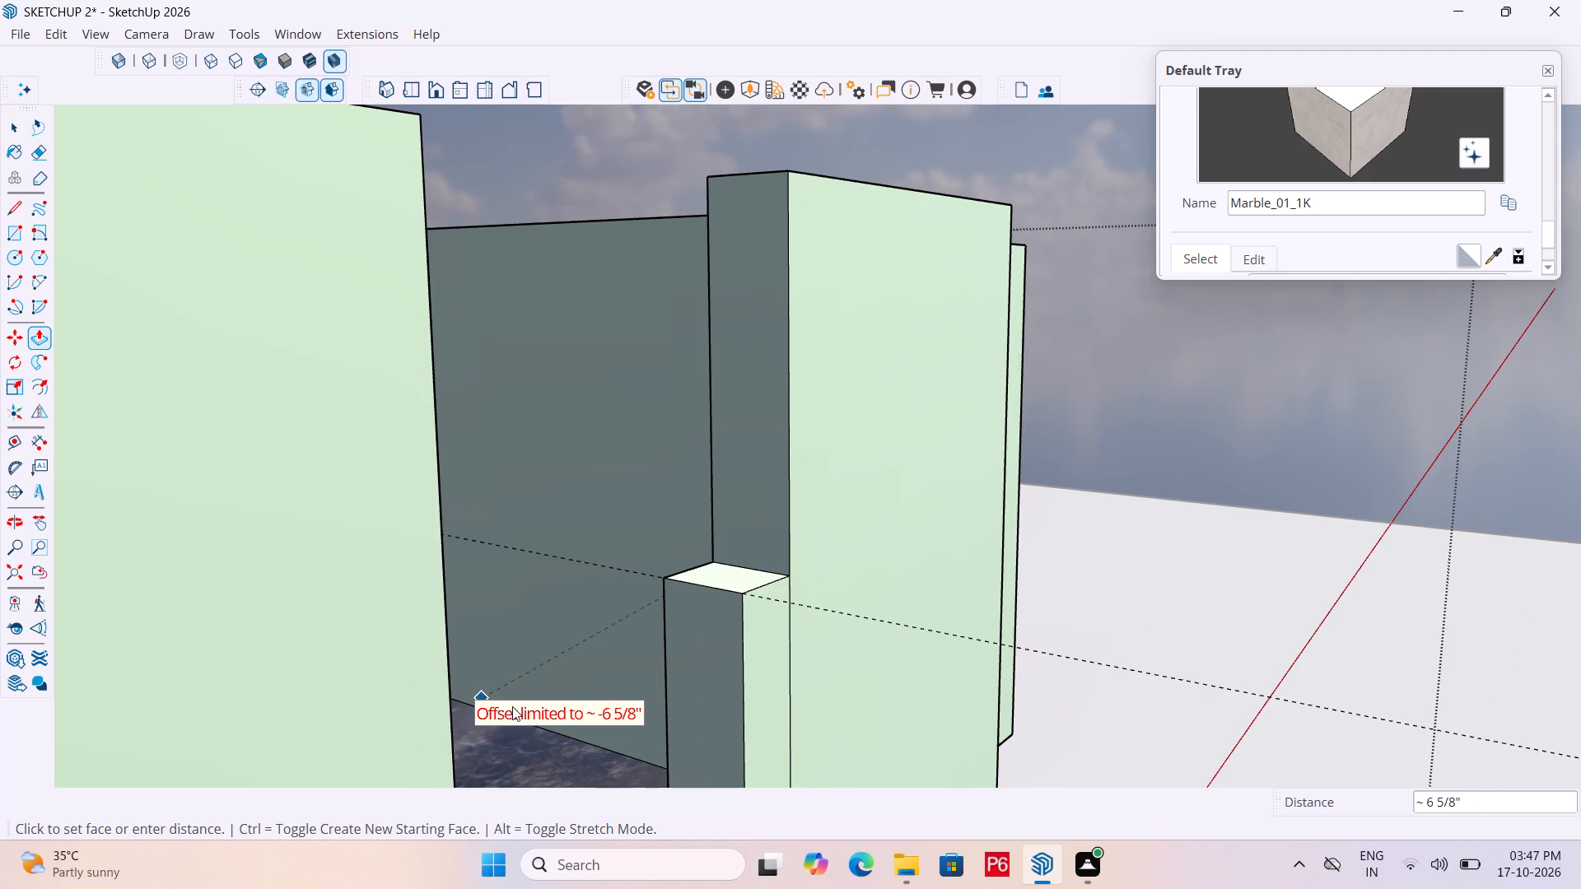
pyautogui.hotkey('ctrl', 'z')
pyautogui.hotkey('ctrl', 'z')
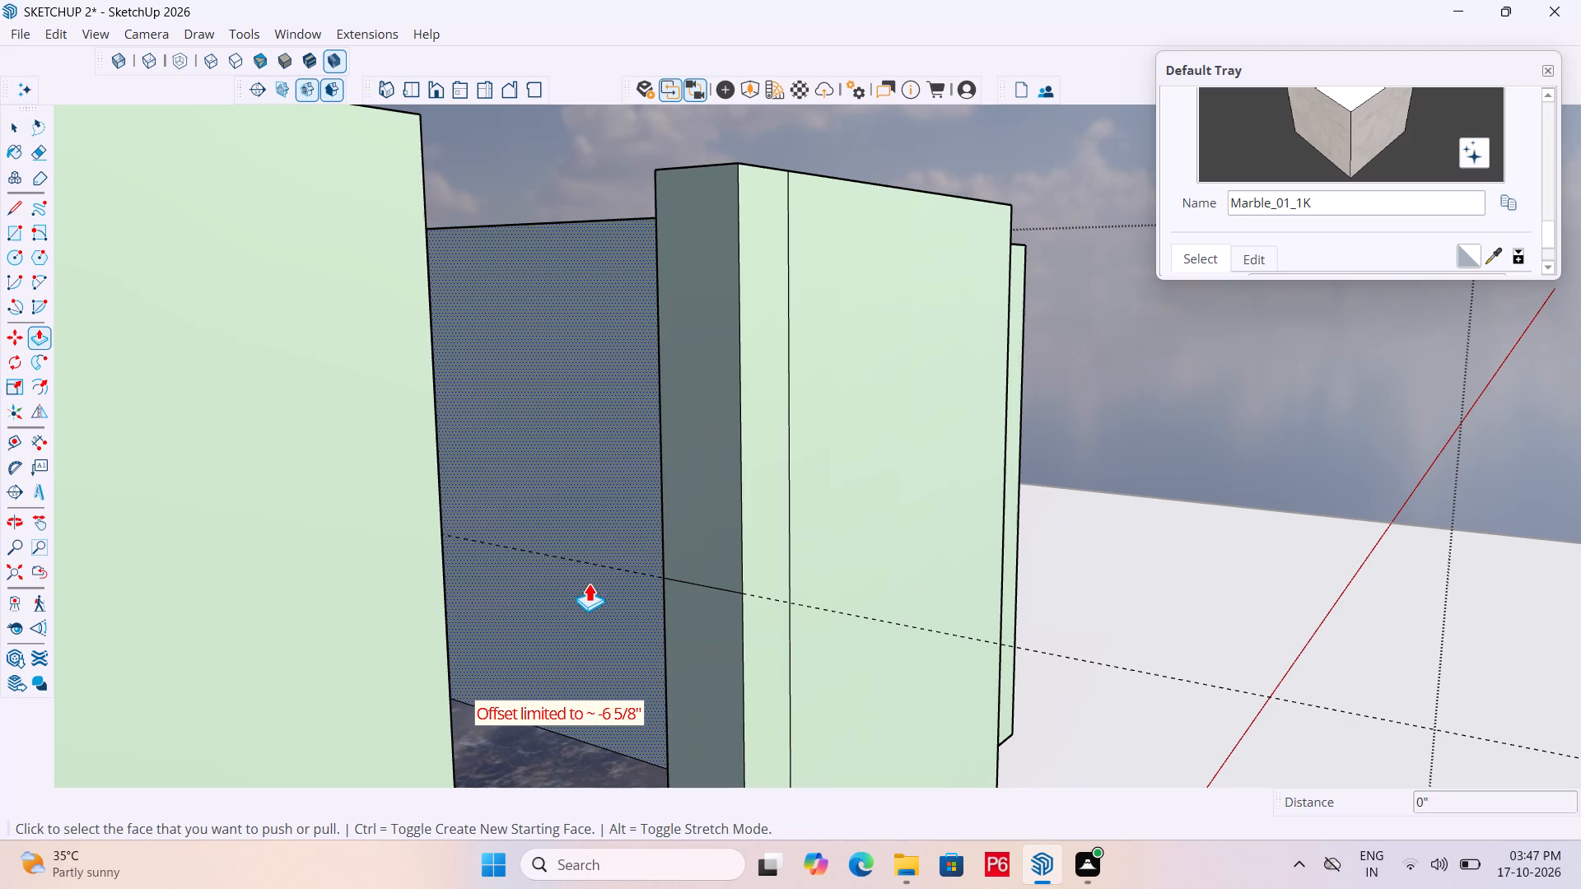
# Push/Pull the upper wall end face 2' 6" across the kitchen's outer doorway to meet the opposite wall.
pyautogui.click(701, 496)
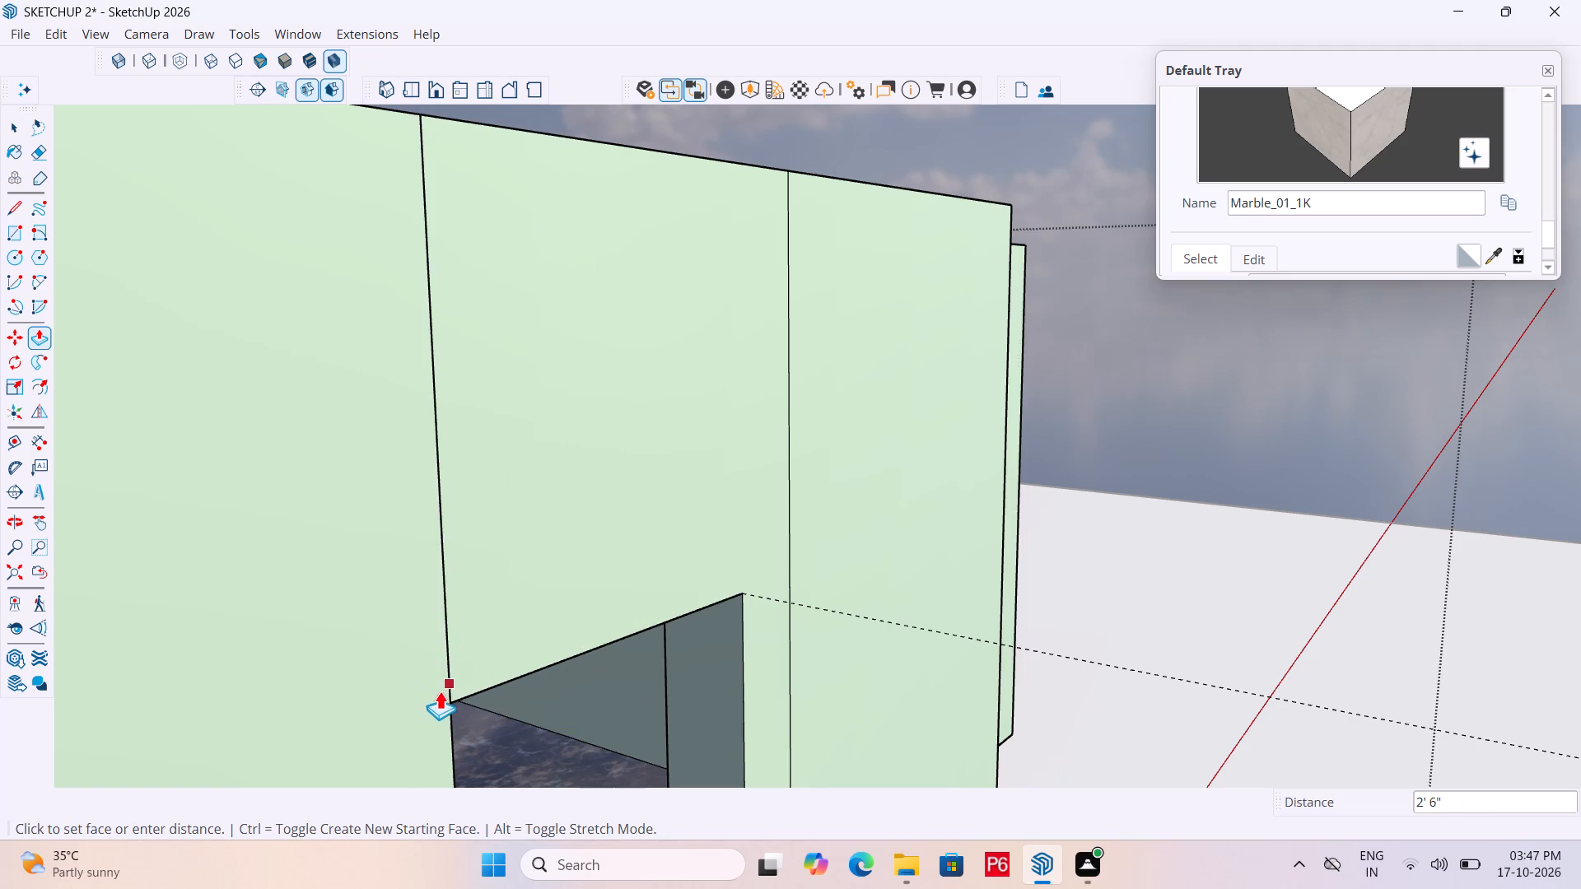
pyautogui.click(439, 691)
# Erase the guide line at the kitchen's outer doorway.
pyautogui.scroll(-3, 566, 488)
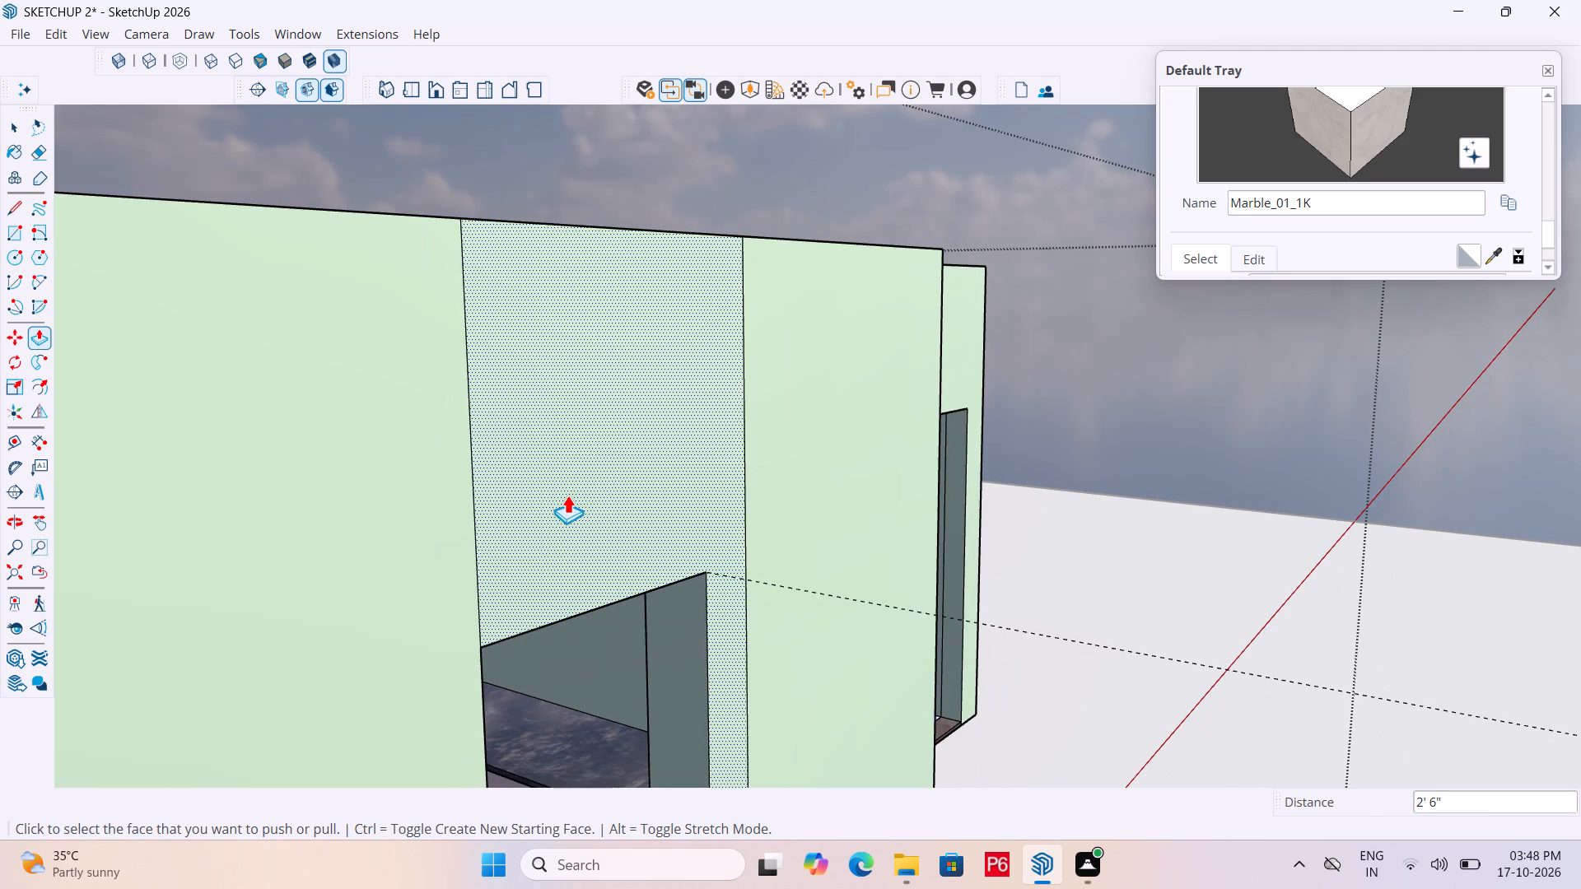
pyautogui.press('e')
pyautogui.click(826, 598)
pyautogui.moveTo(826, 598); pyautogui.dragTo(829, 578)
pyautogui.click(829, 578)
pyautogui.moveTo(815, 578); pyautogui.dragTo(806, 599)
# Place a guide 7' above the floor on the wall end face at the bathroom's outer opening.
pyautogui.scroll(-6, 711, 472)
pyautogui.scroll(-11, 763, 513)
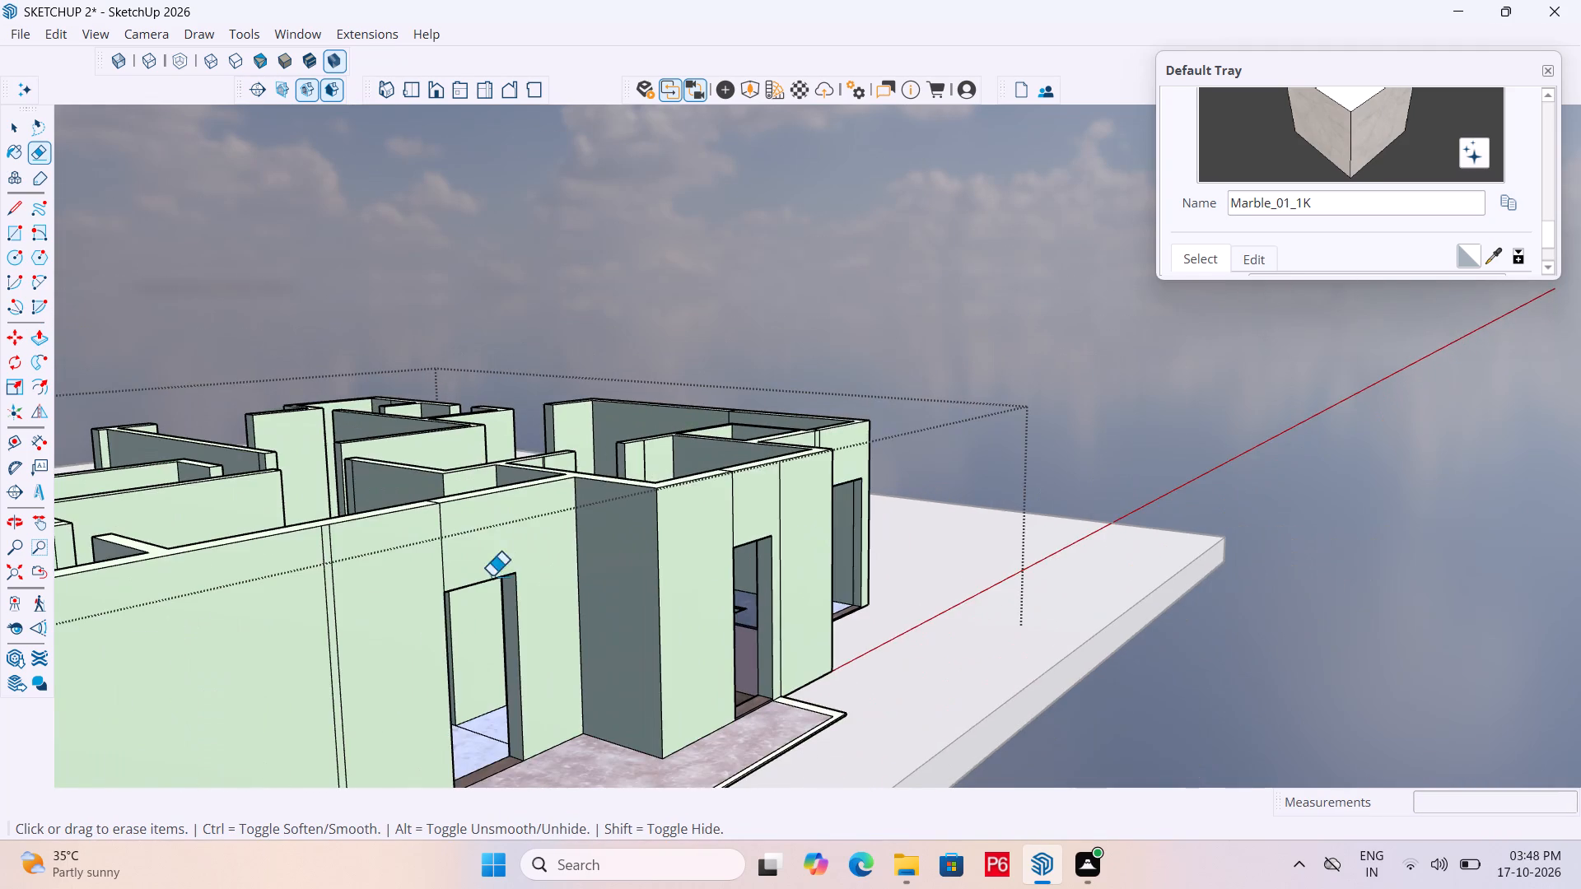
pyautogui.scroll(-2, 491, 577)
pyautogui.moveTo(491, 577); pyautogui.dragTo(640, 634, button='middle')
pyautogui.scroll(-7, 743, 575)
pyautogui.scroll(-4, 717, 500)
pyautogui.moveTo(534, 650); pyautogui.dragTo(931, 630, button='middle')
pyautogui.scroll(4, 932, 626)
pyautogui.scroll(-6, 349, 631)
pyautogui.moveTo(338, 676); pyautogui.dragTo(847, 665, button='middle')
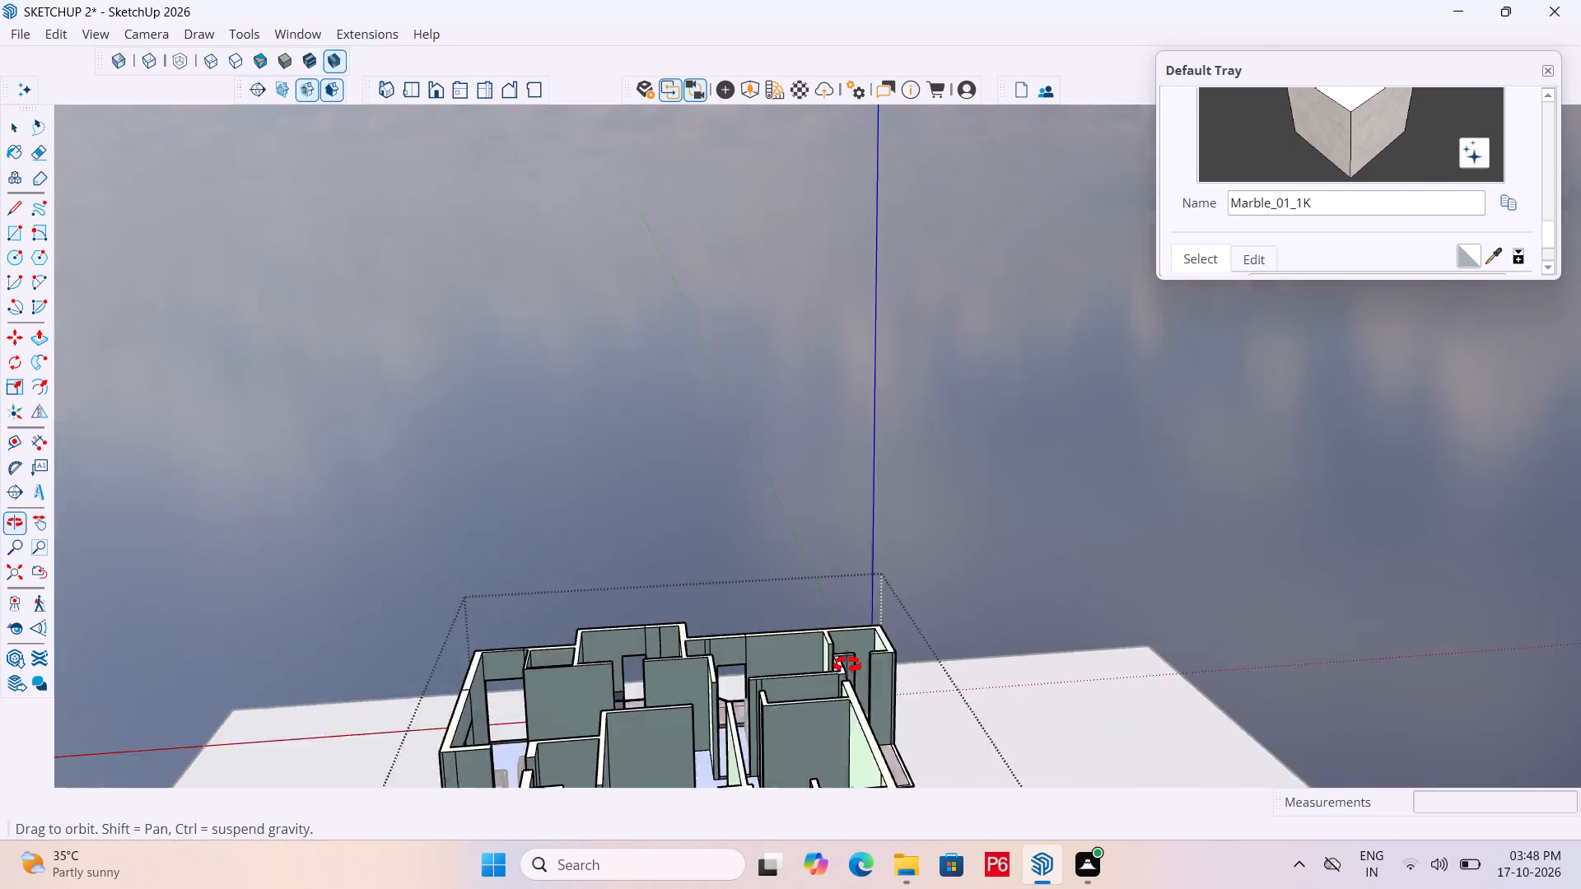
pyautogui.moveTo(847, 665); pyautogui.dragTo(856, 661, button='middle')
pyautogui.scroll(6, 977, 700)
pyautogui.moveTo(842, 640); pyautogui.dragTo(949, 686, button='middle')
pyautogui.moveTo(938, 688); pyautogui.dragTo(927, 704, button='middle')
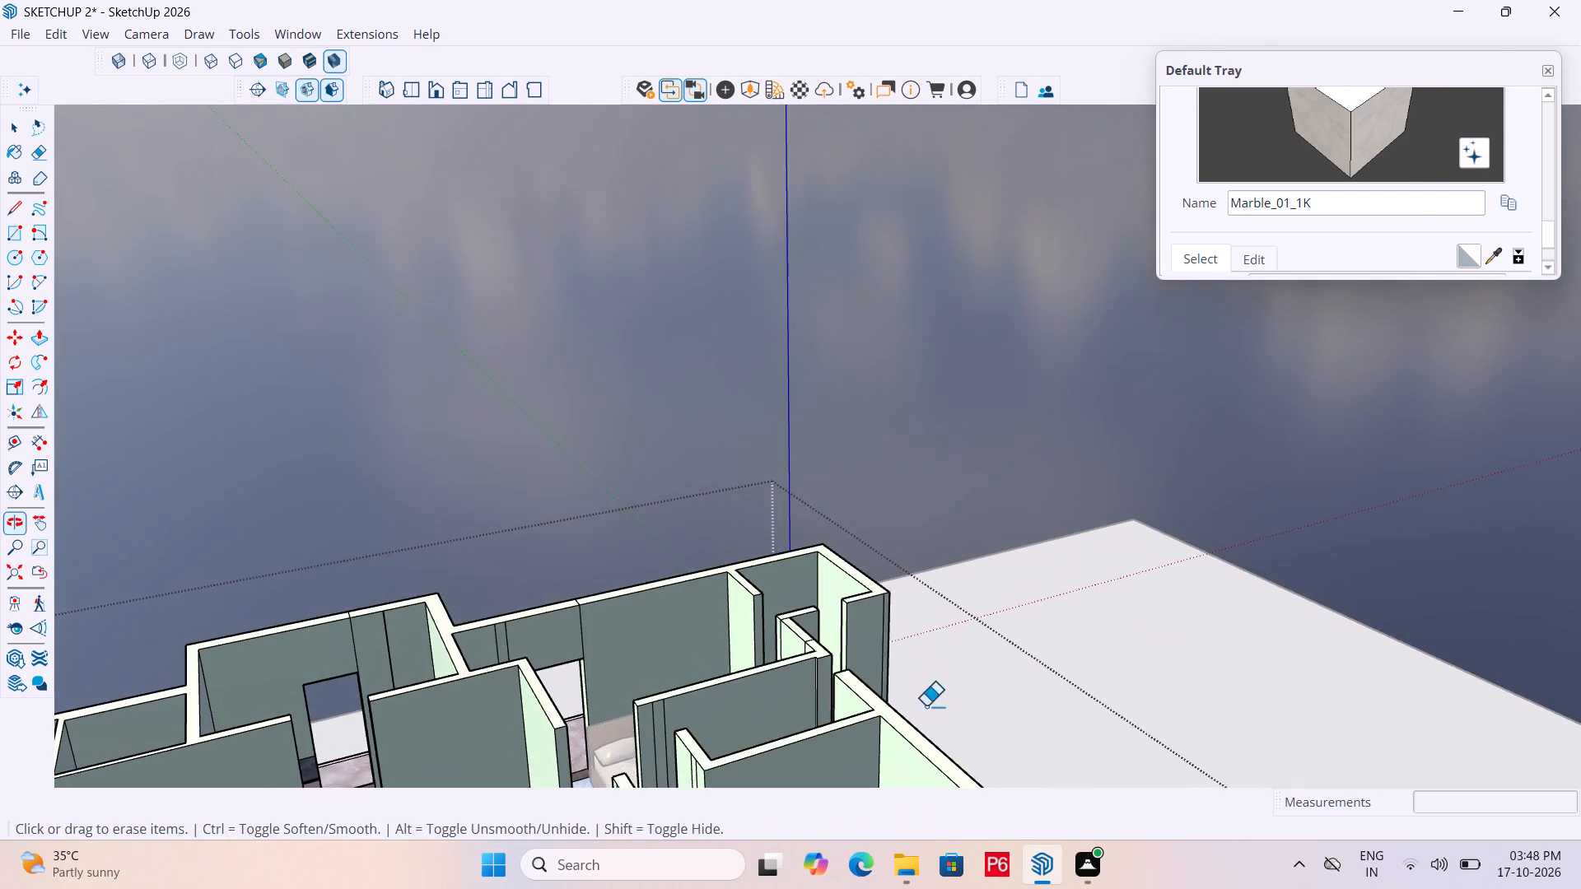
pyautogui.scroll(6, 870, 626)
pyautogui.moveTo(829, 665); pyautogui.dragTo(807, 623, button='middle')
pyautogui.scroll(-6, 715, 525)
pyautogui.moveTo(742, 635); pyautogui.dragTo(669, 803, button='middle')
pyautogui.scroll(5, 768, 700)
pyautogui.moveTo(753, 701); pyautogui.dragTo(834, 710, button='middle')
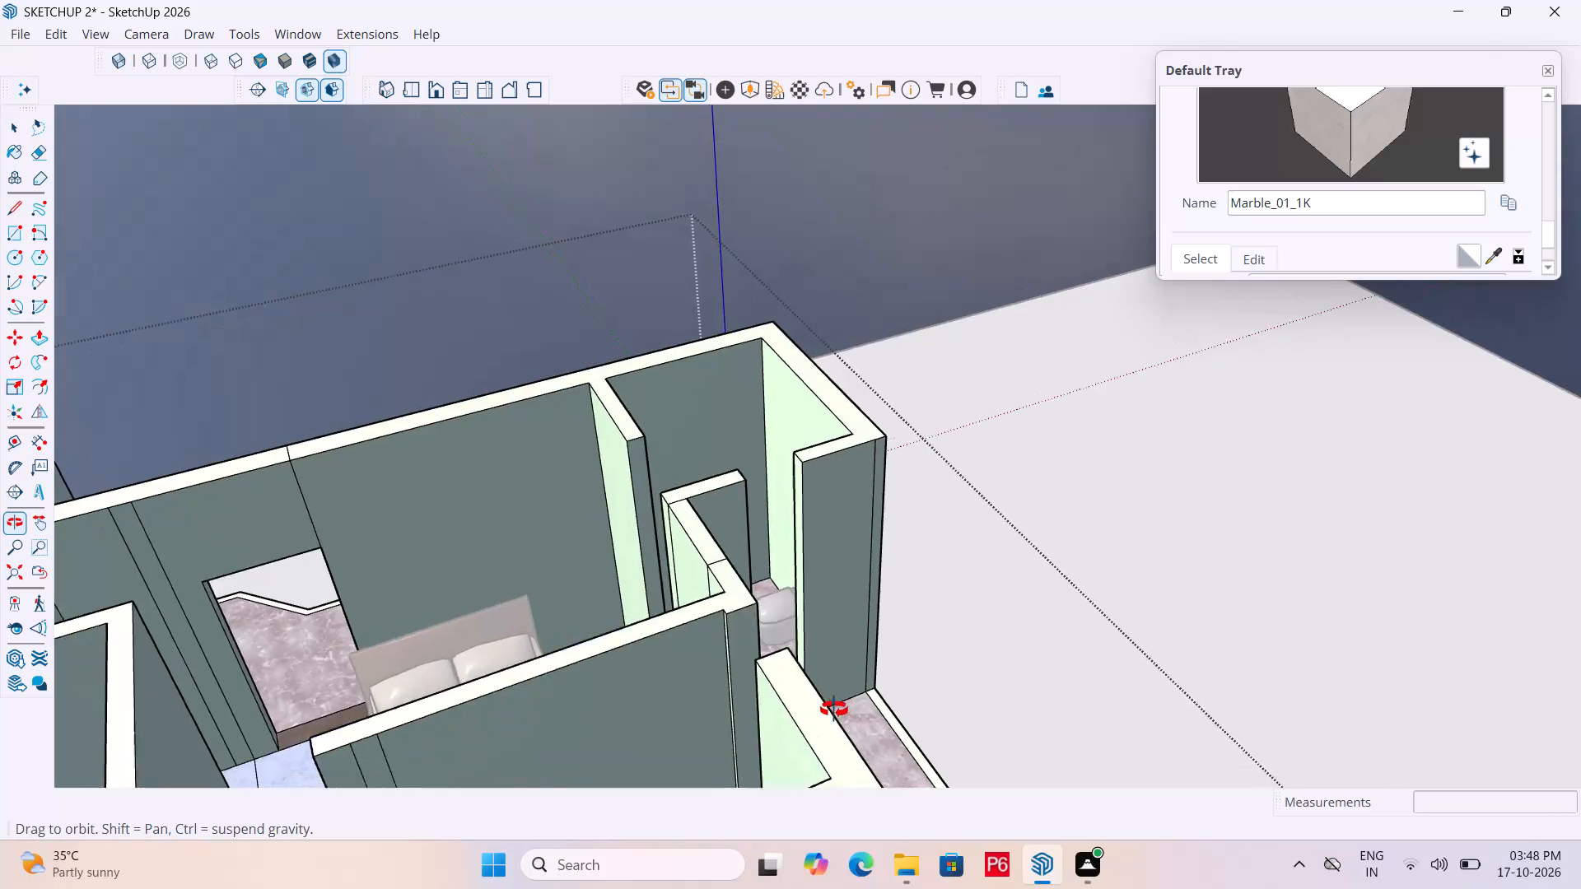
pyautogui.moveTo(834, 710); pyautogui.dragTo(870, 772, button='middle')
pyautogui.scroll(10, 847, 707)
pyautogui.middleClick(808, 710)
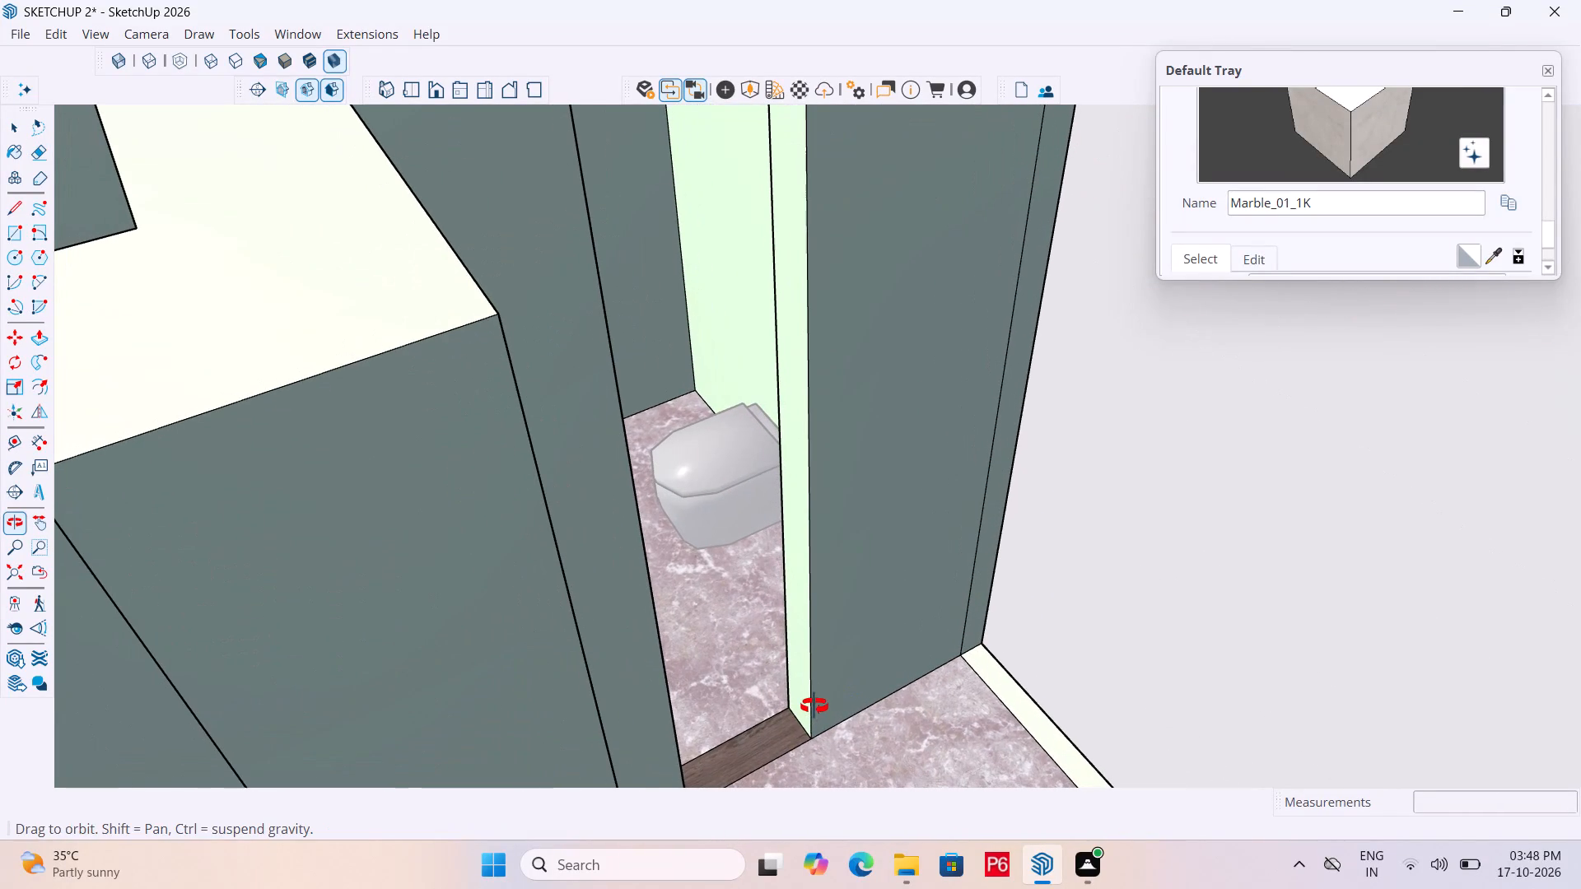
pyautogui.press('t')
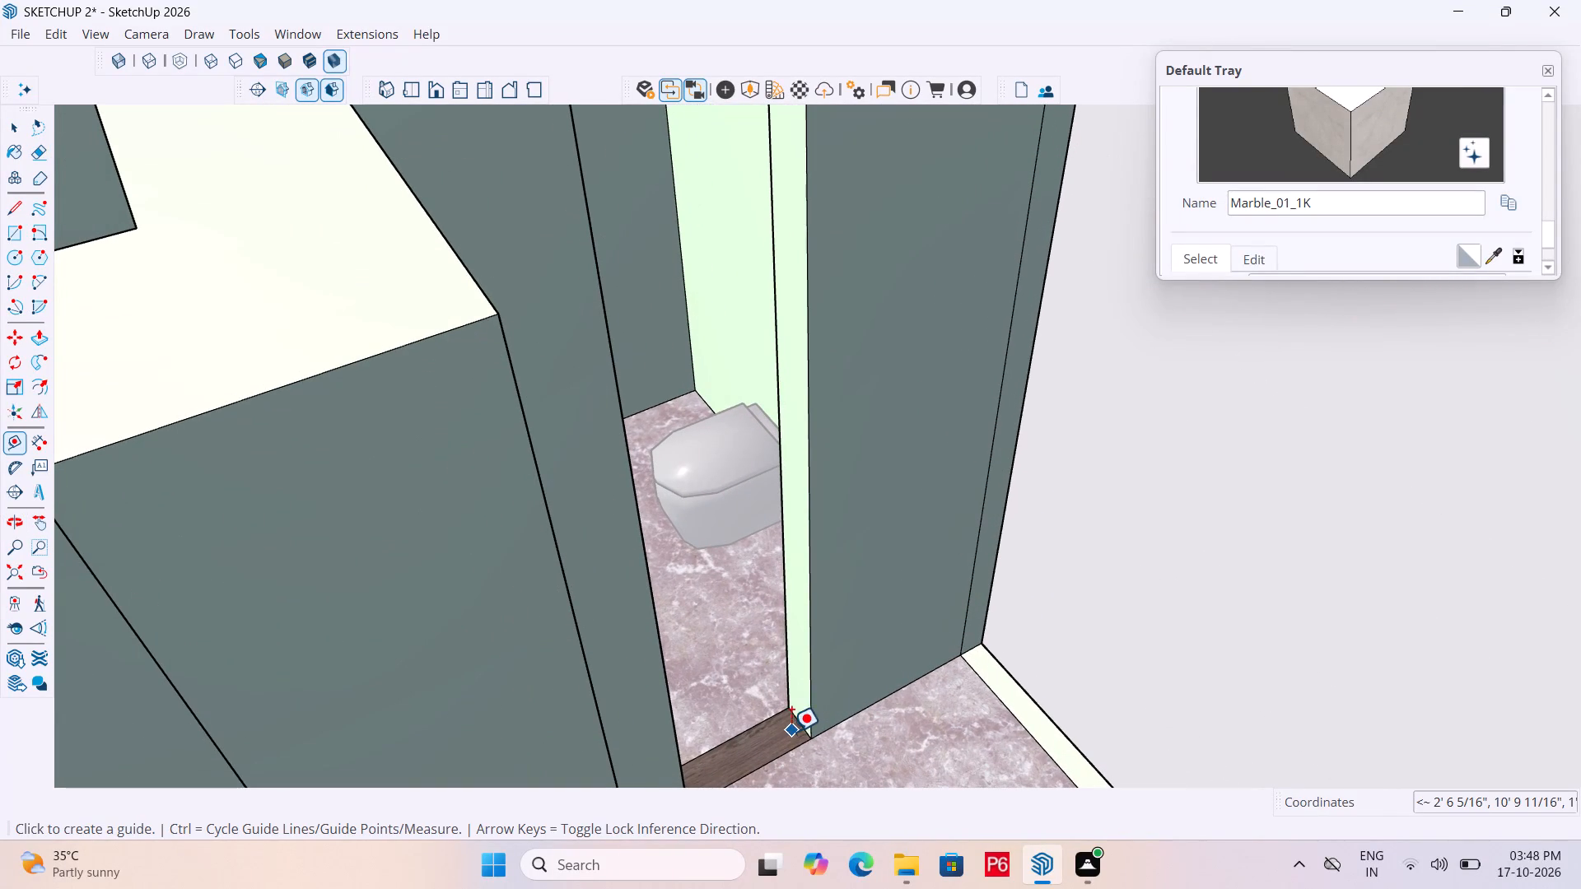
pyautogui.click(795, 720)
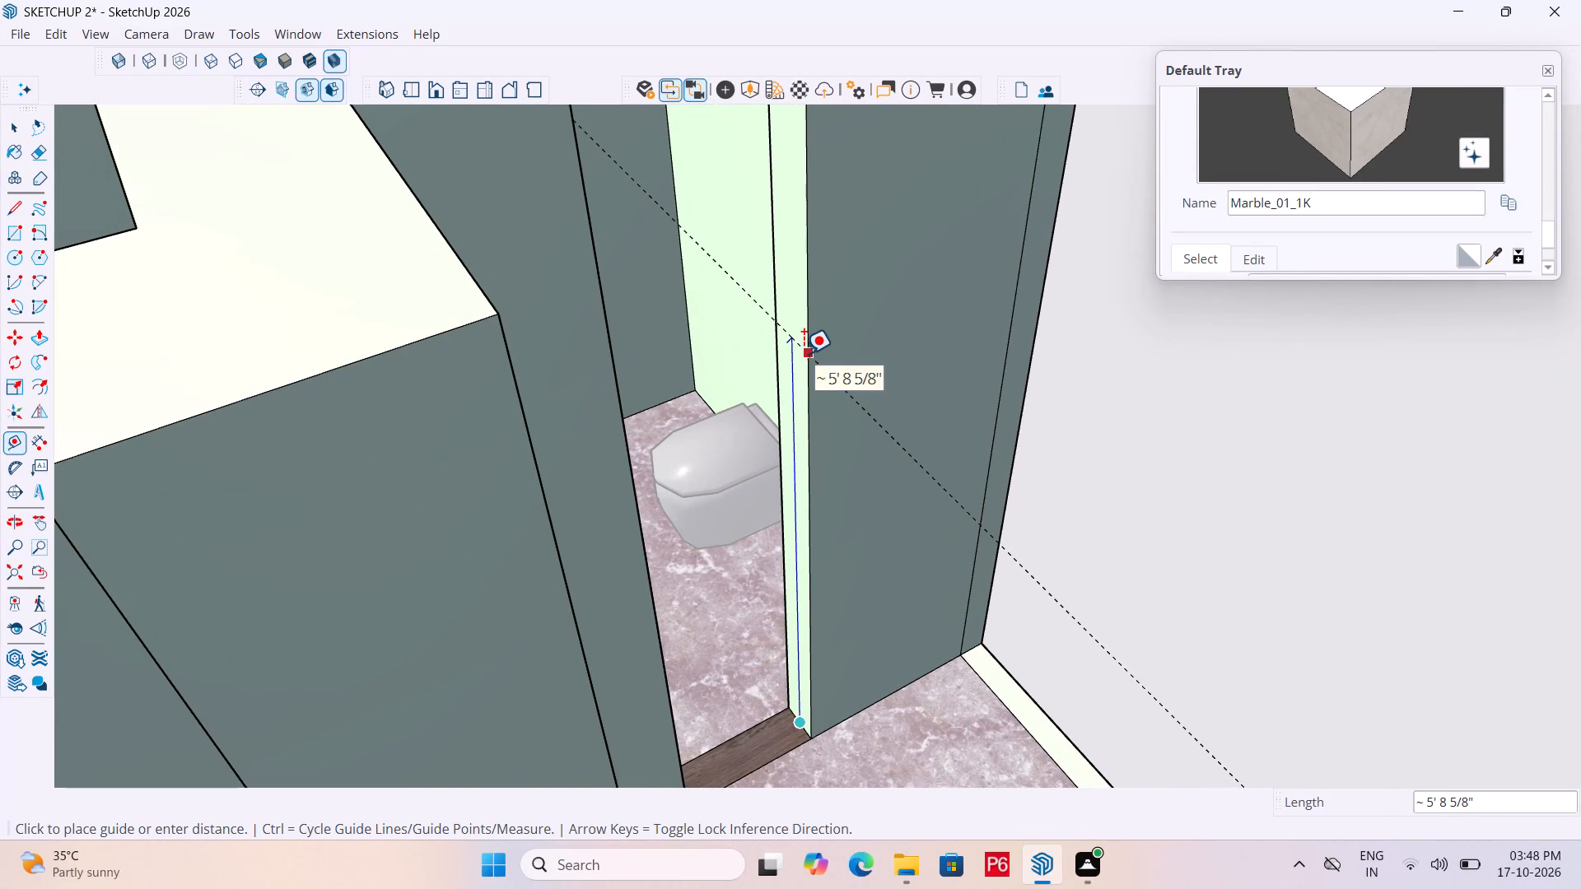
pyautogui.write("7'")
pyautogui.press('Return')
# Draw a line along the 7' guide across the wall end face at the bathroom's outer opening.
pyautogui.scroll(-3, 759, 528)
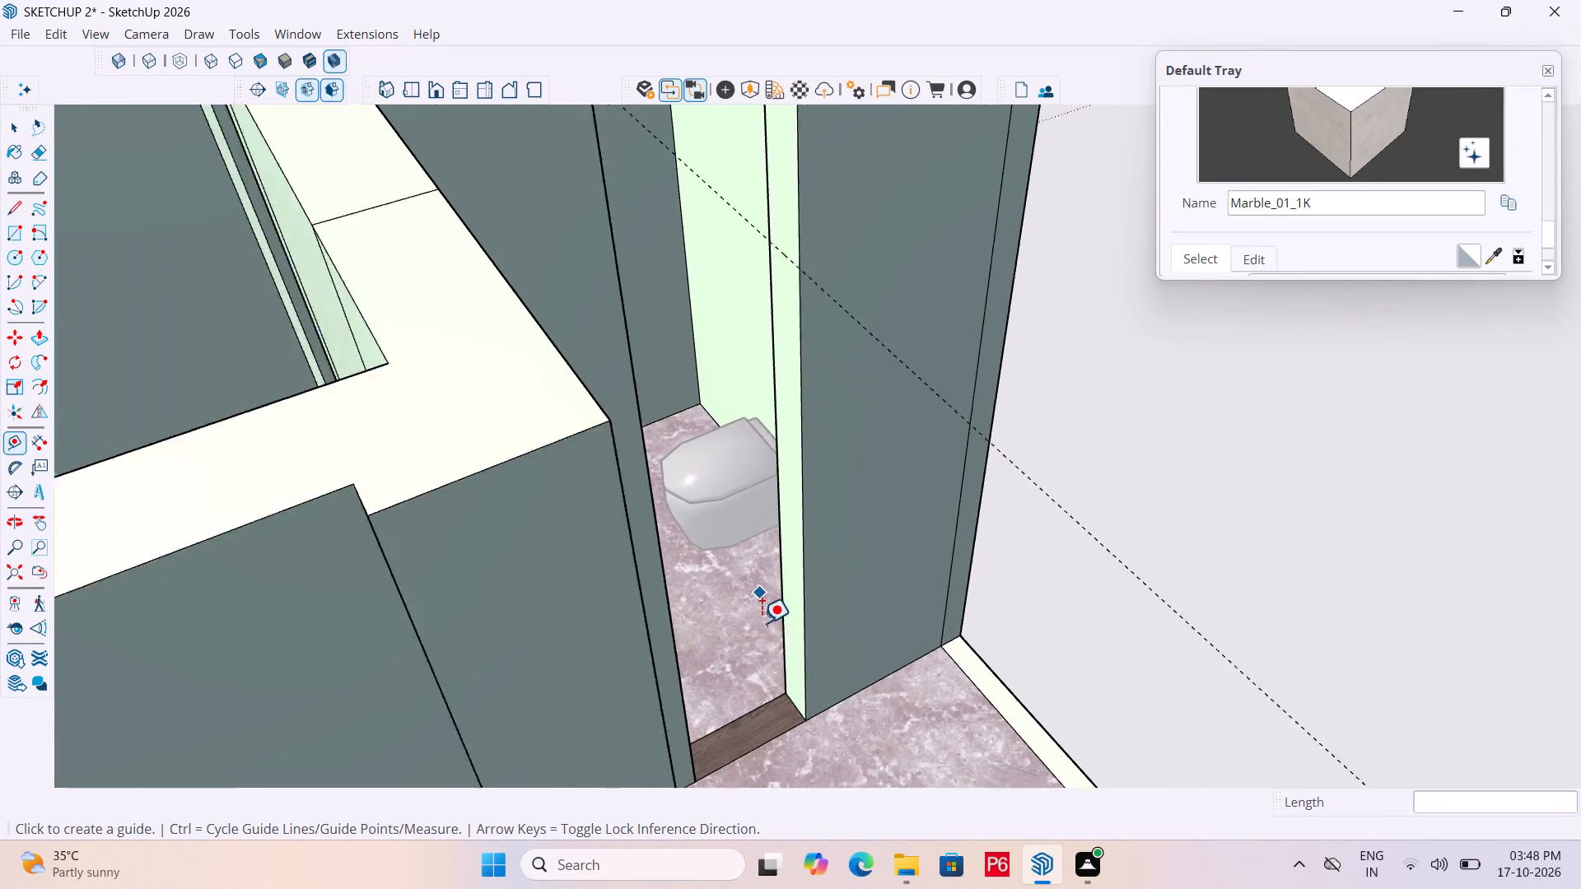
pyautogui.scroll(-2, 762, 623)
pyautogui.moveTo(772, 422); pyautogui.dragTo(837, 389, button='middle')
pyautogui.scroll(4, 806, 292)
pyautogui.press('l')
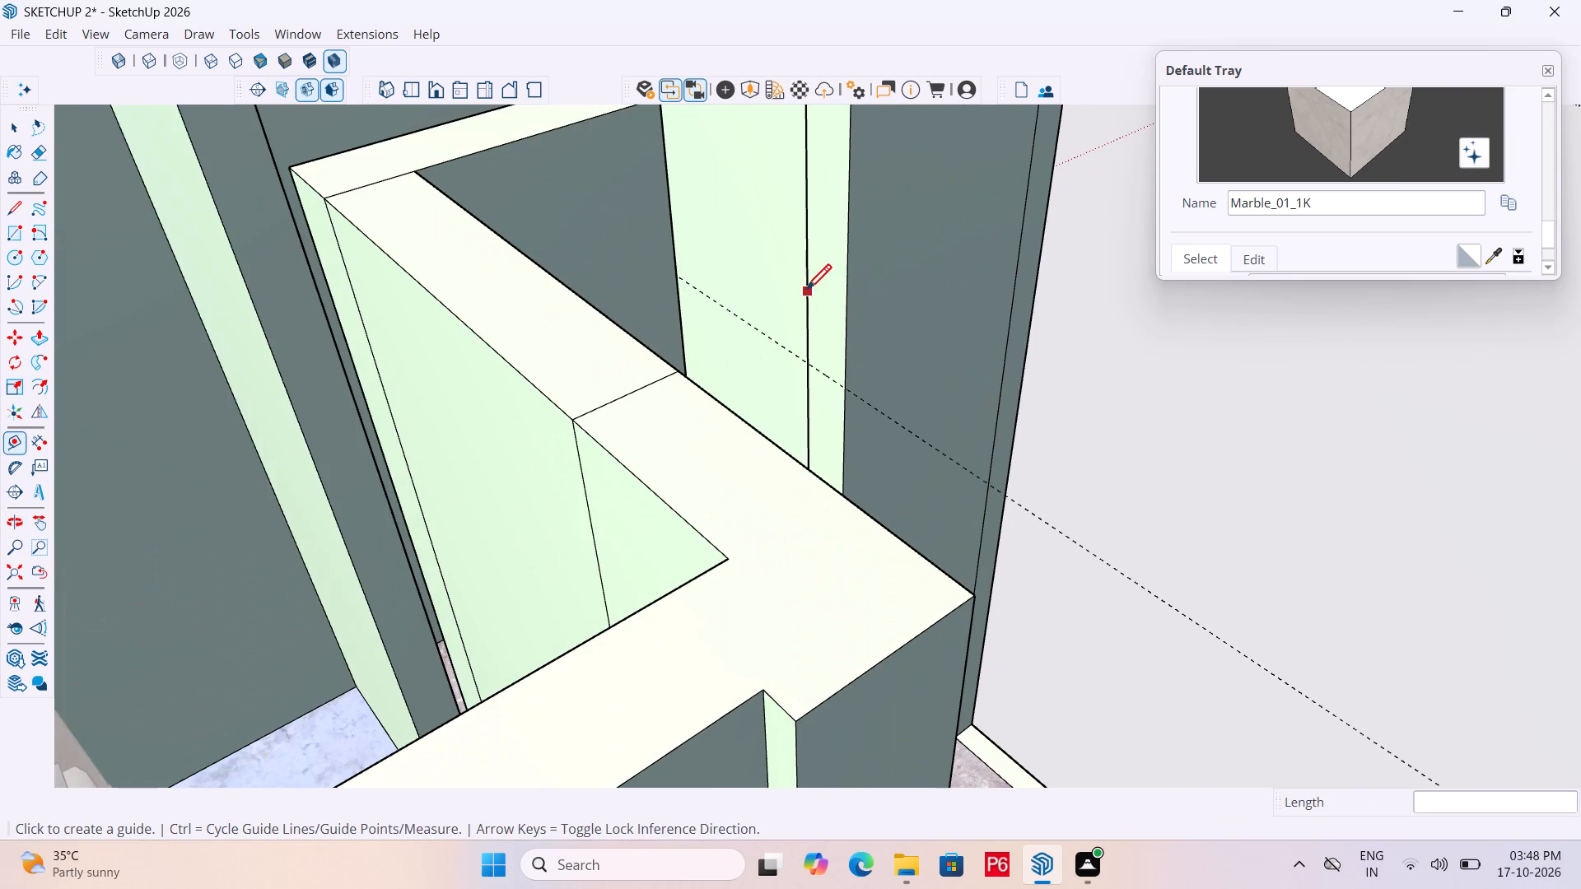
pyautogui.click(811, 360)
pyautogui.click(850, 384)
pyautogui.press('space')
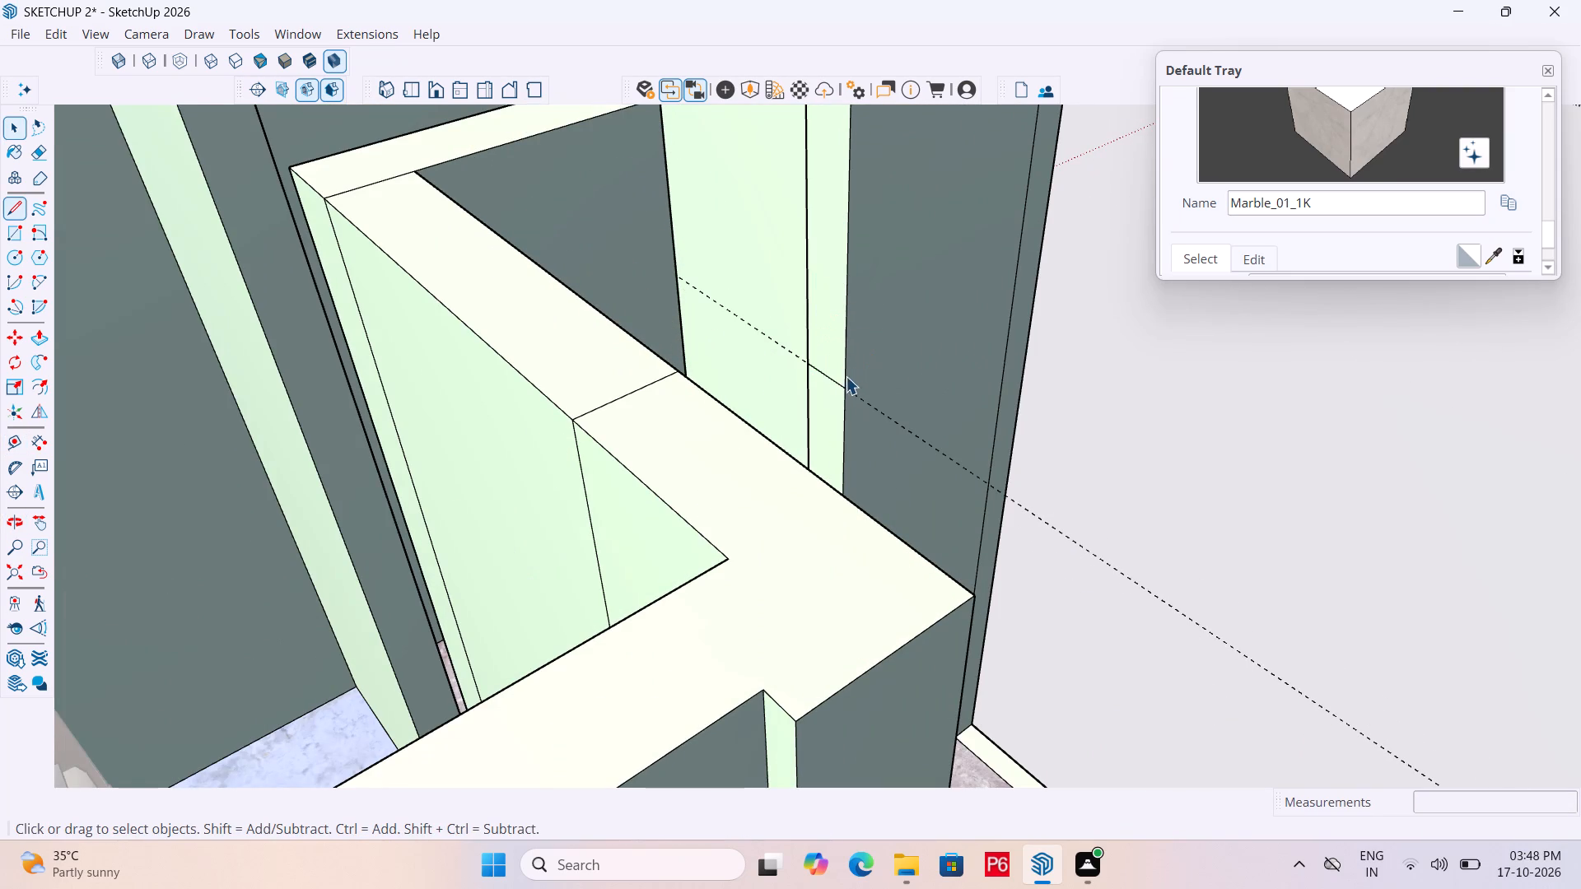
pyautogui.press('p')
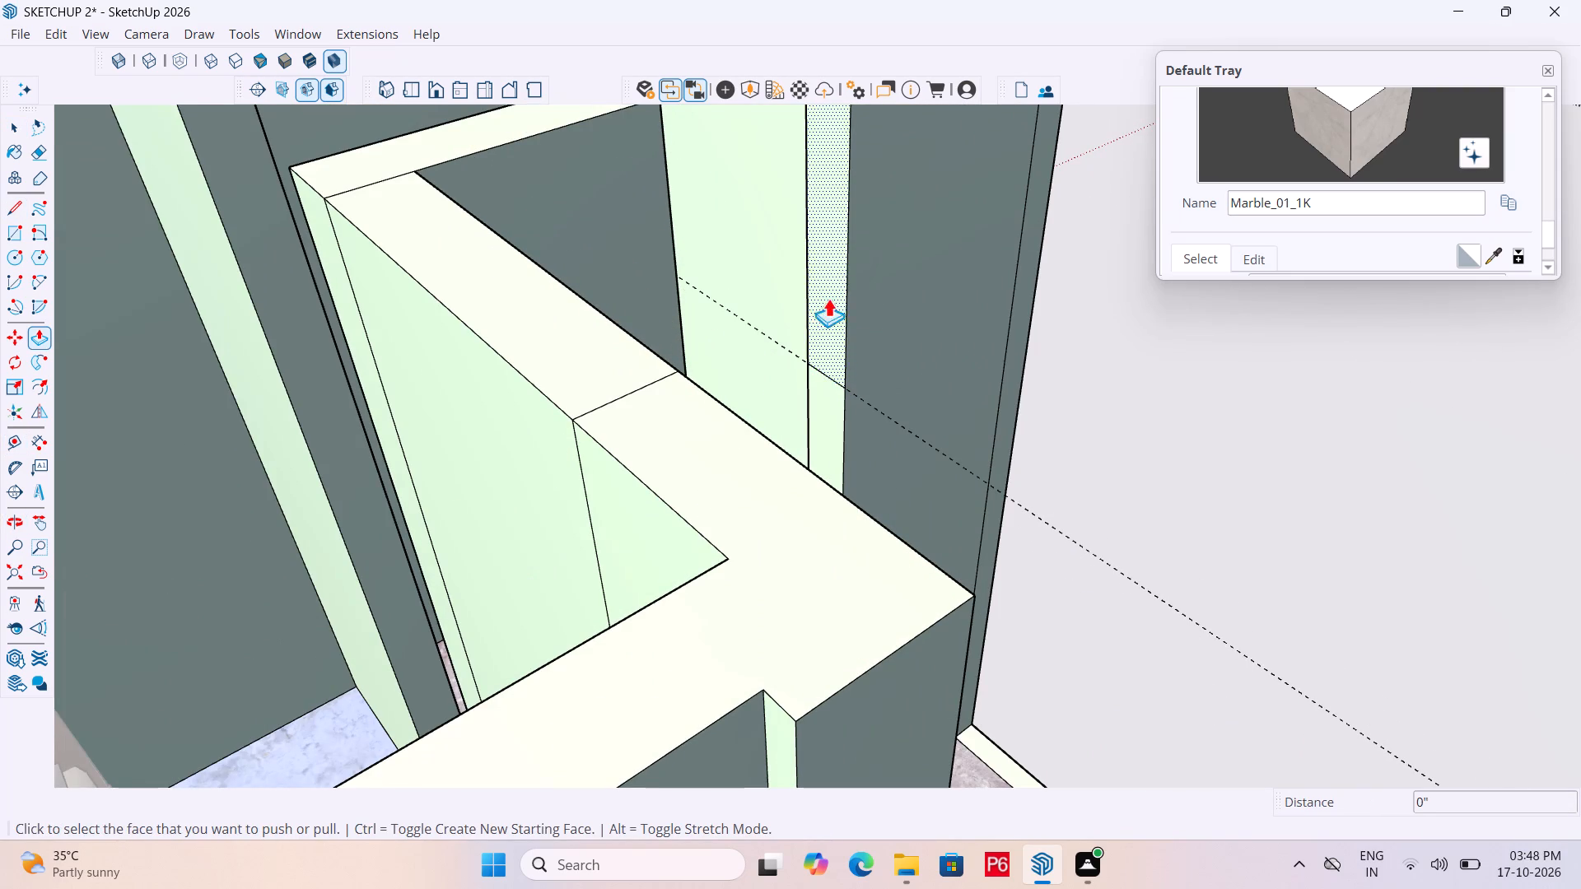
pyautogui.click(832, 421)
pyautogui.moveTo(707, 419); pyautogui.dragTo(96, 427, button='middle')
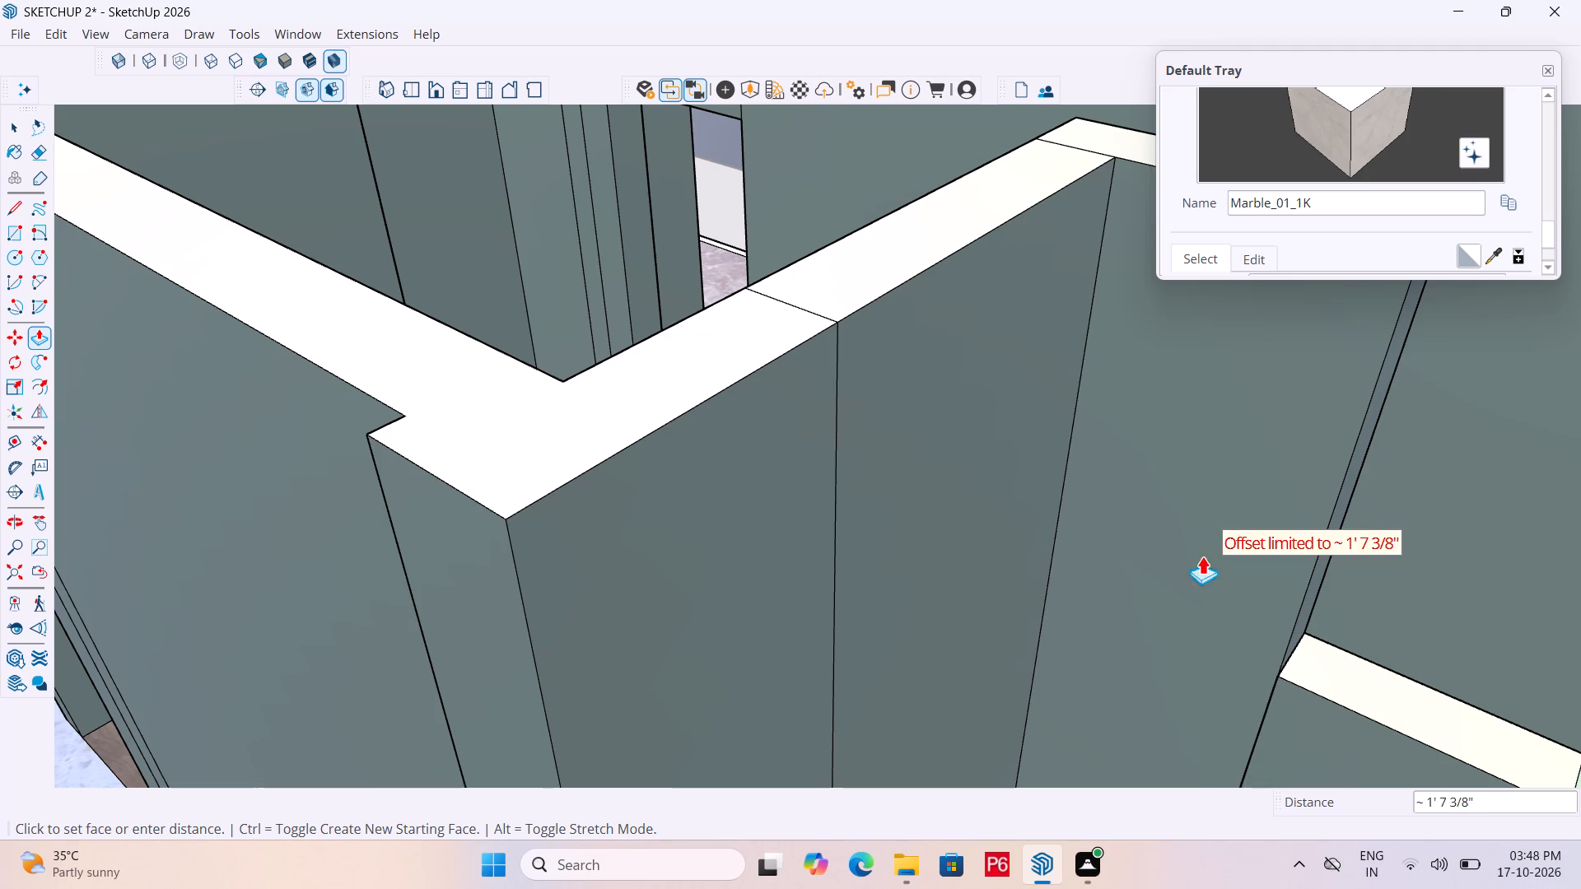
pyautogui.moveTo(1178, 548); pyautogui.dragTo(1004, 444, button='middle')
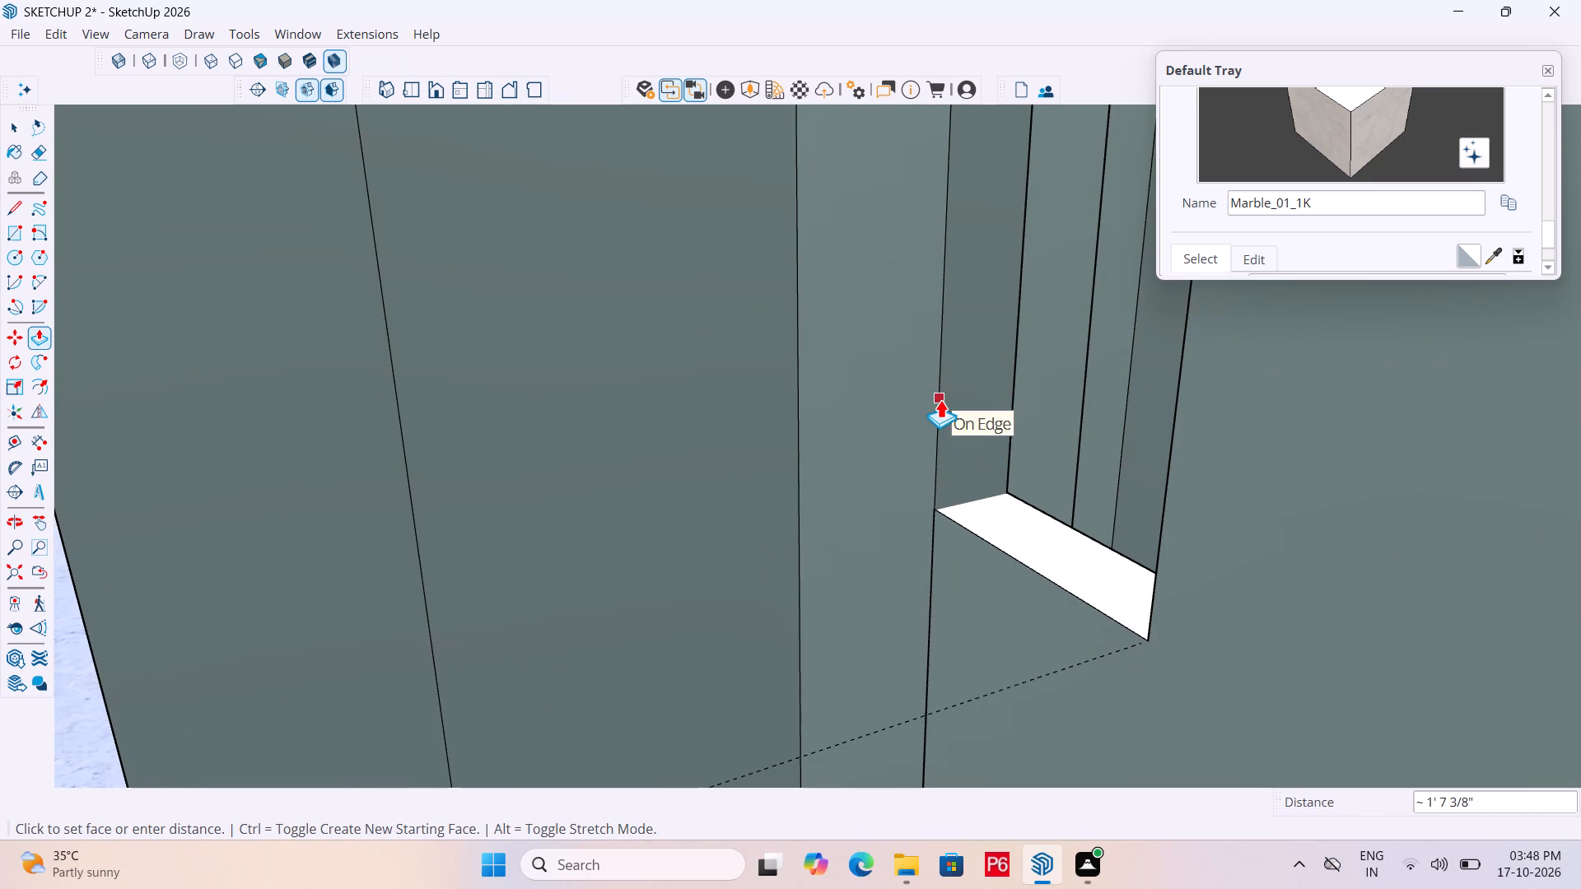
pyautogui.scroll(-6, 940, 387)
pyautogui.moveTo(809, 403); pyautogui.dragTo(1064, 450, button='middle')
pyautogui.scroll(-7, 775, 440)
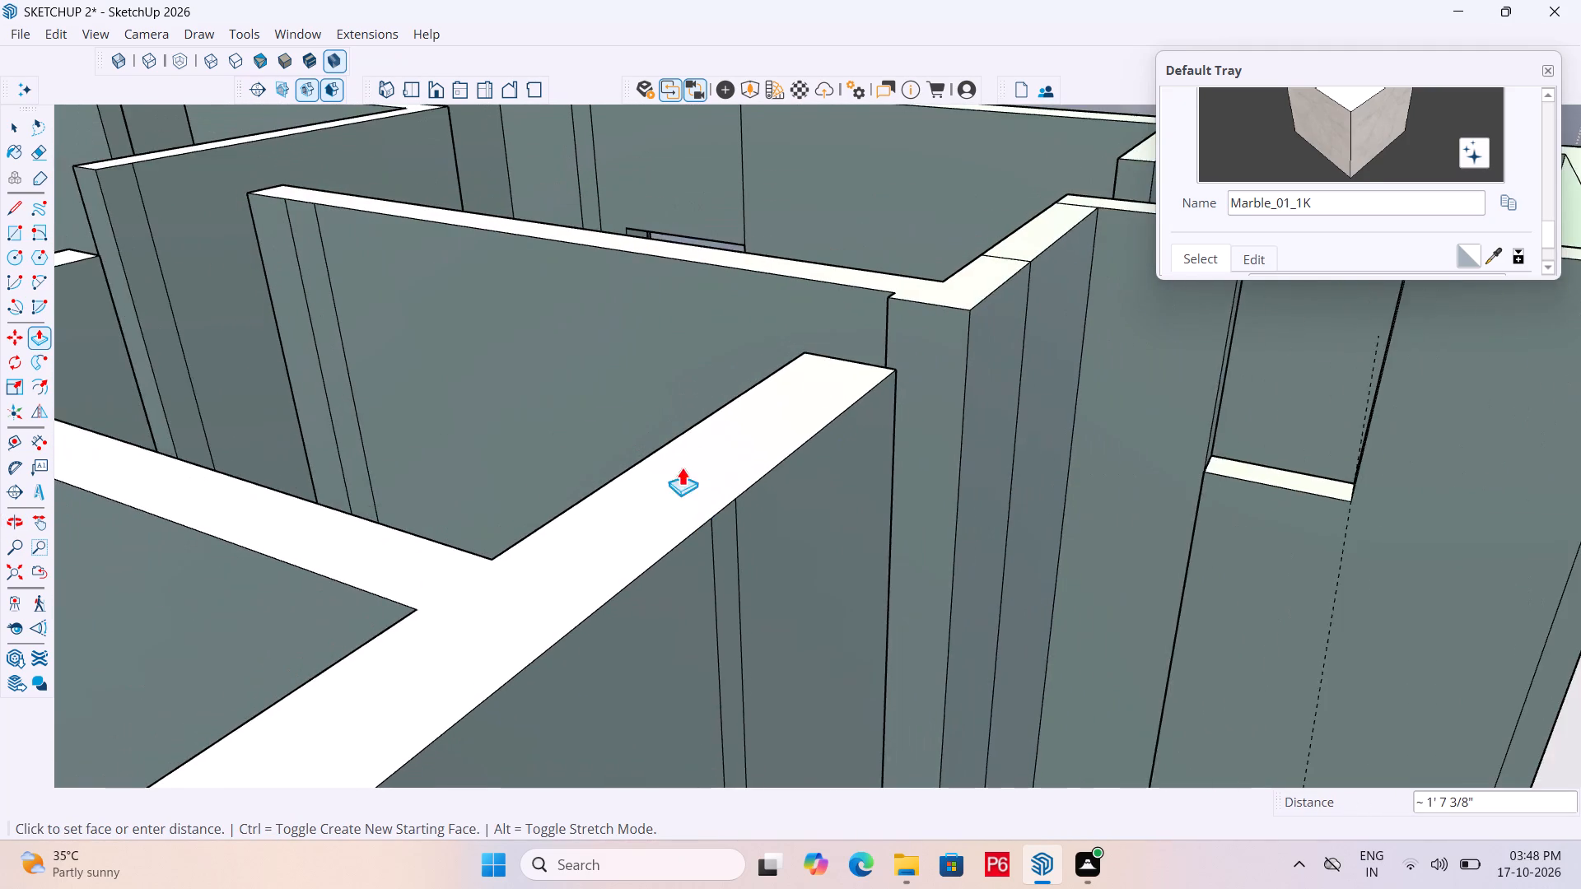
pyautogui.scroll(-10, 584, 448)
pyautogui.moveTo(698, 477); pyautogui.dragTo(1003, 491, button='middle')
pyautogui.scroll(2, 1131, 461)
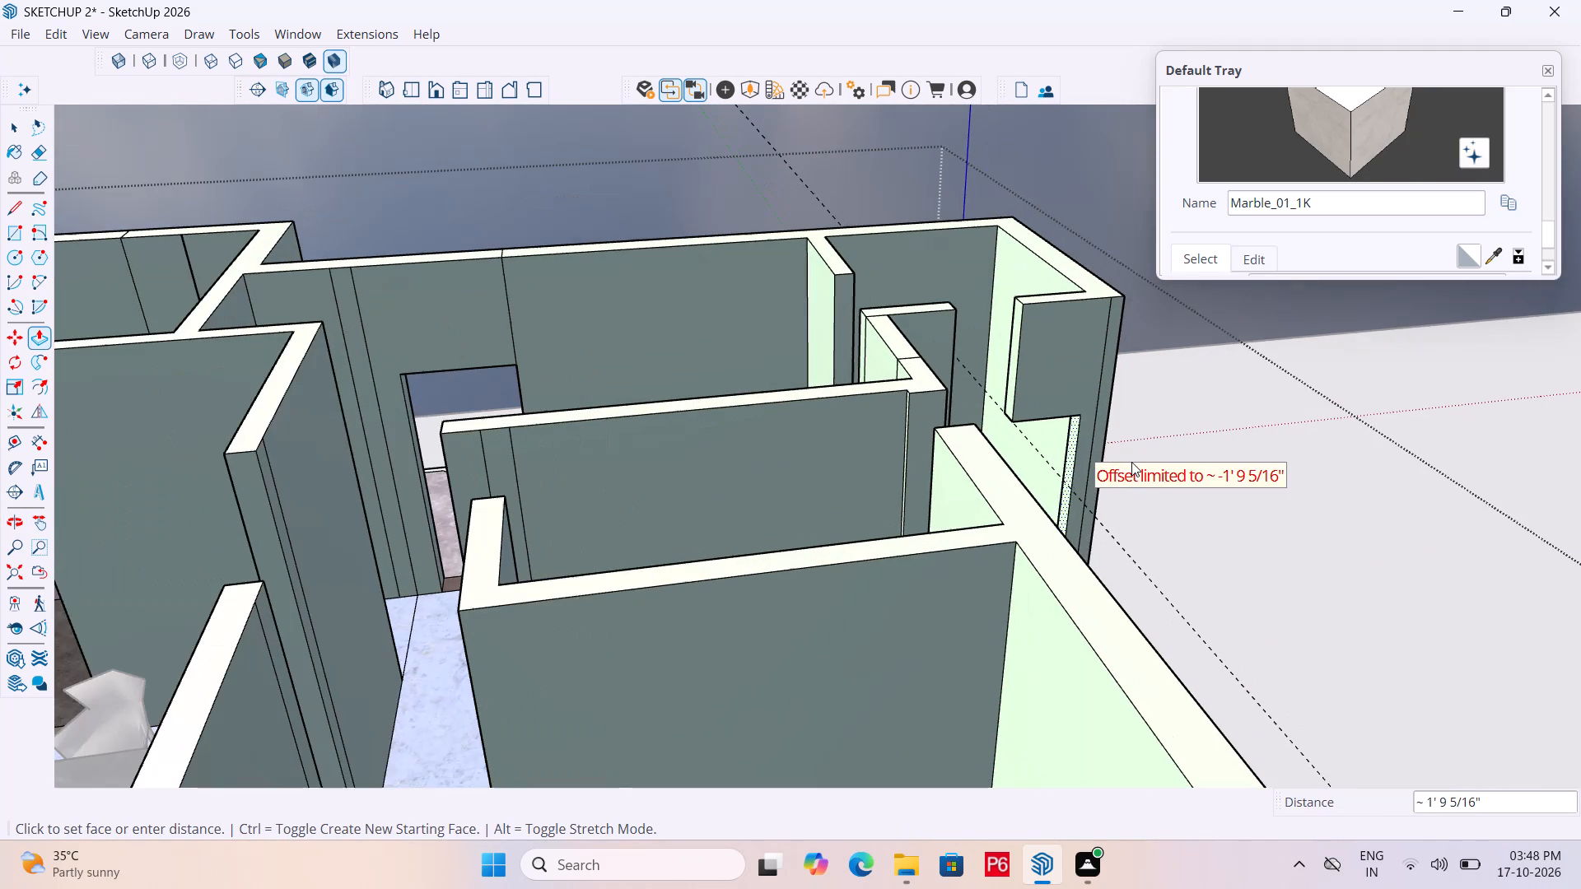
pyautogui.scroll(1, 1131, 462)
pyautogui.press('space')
# Push/Pull the wall end face below the 7' line across the bathroom's outer opening to meet the opposite wall.
pyautogui.moveTo(1073, 490); pyautogui.dragTo(1094, 561, button='middle')
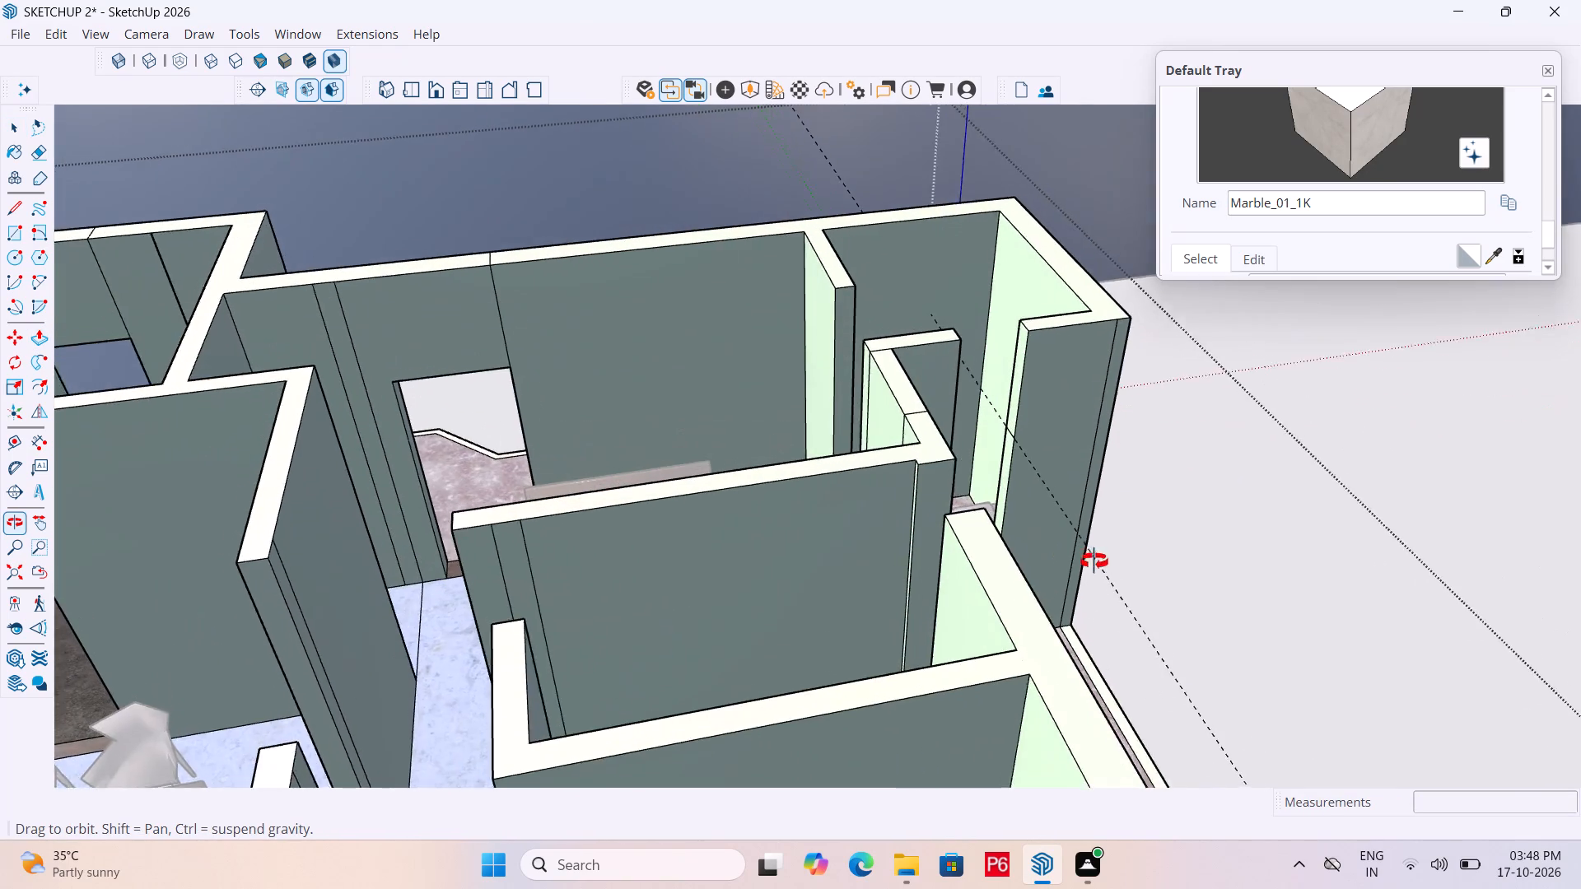
pyautogui.moveTo(1094, 561); pyautogui.dragTo(1094, 553, button='middle')
pyautogui.scroll(5, 1006, 457)
pyautogui.press('p')
pyautogui.click(1006, 461)
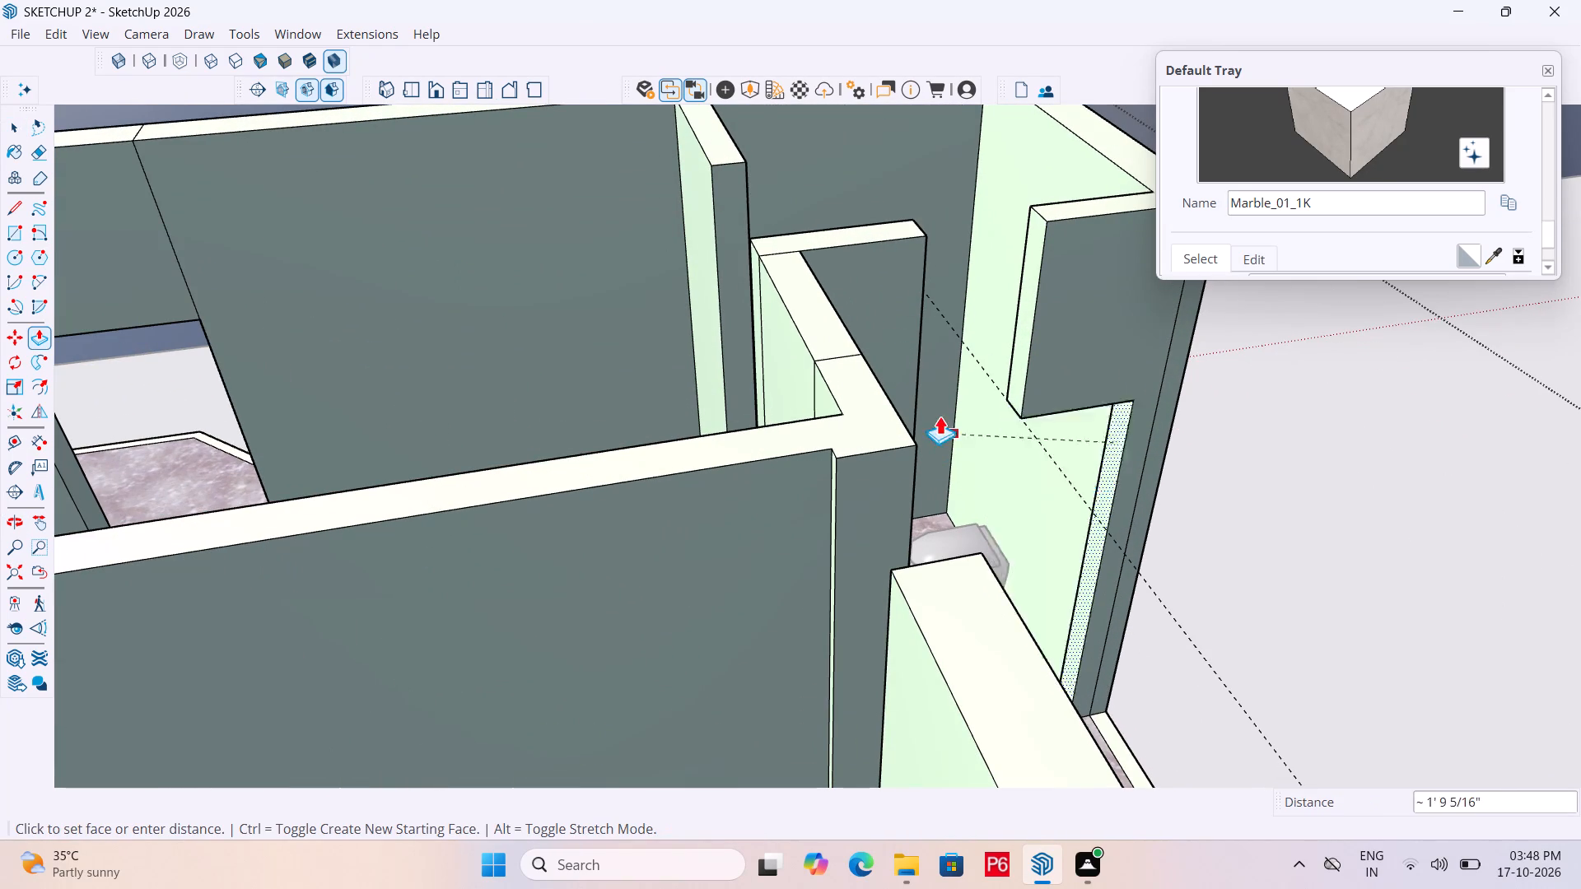
pyautogui.click(912, 391)
pyautogui.press('space')
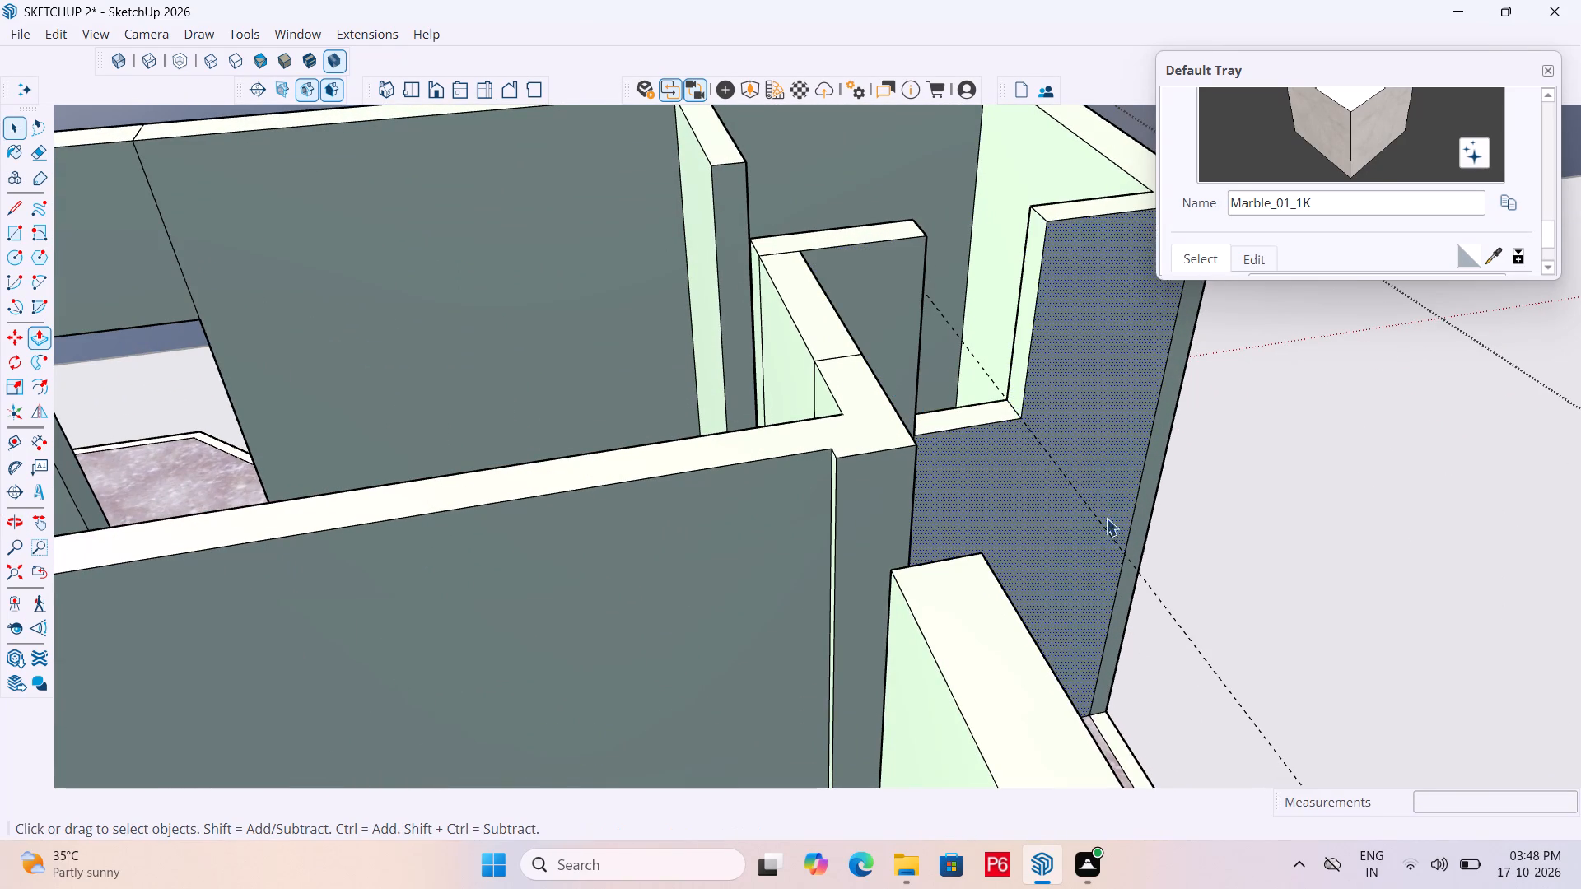
# Erase the guide line at the bathroom's outer opening.
pyautogui.press('e')
pyautogui.moveTo(1103, 526); pyautogui.dragTo(1103, 518)
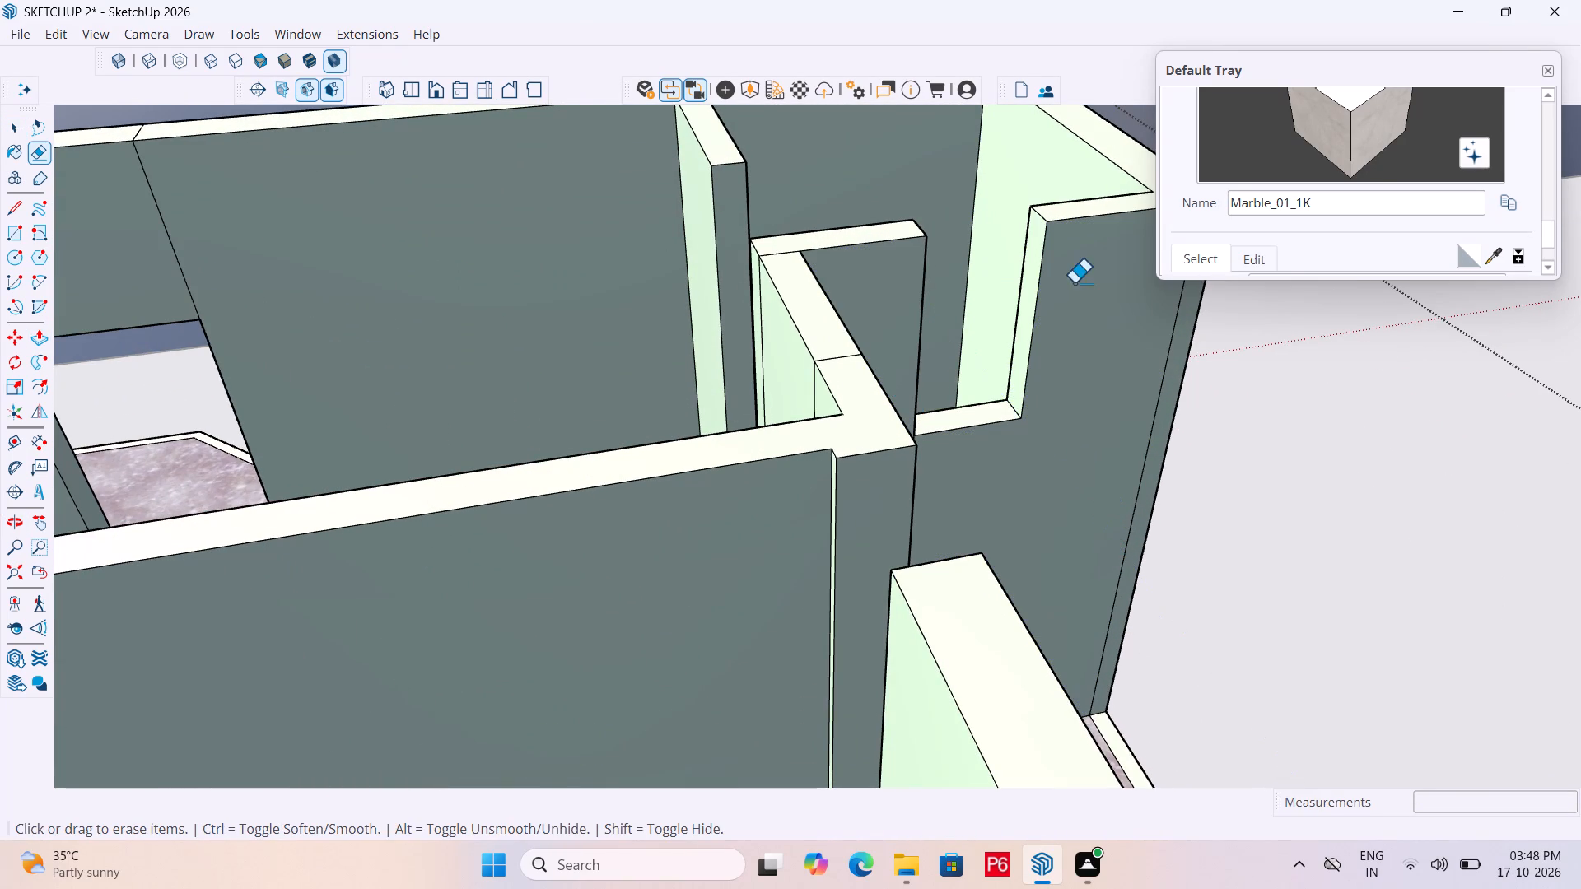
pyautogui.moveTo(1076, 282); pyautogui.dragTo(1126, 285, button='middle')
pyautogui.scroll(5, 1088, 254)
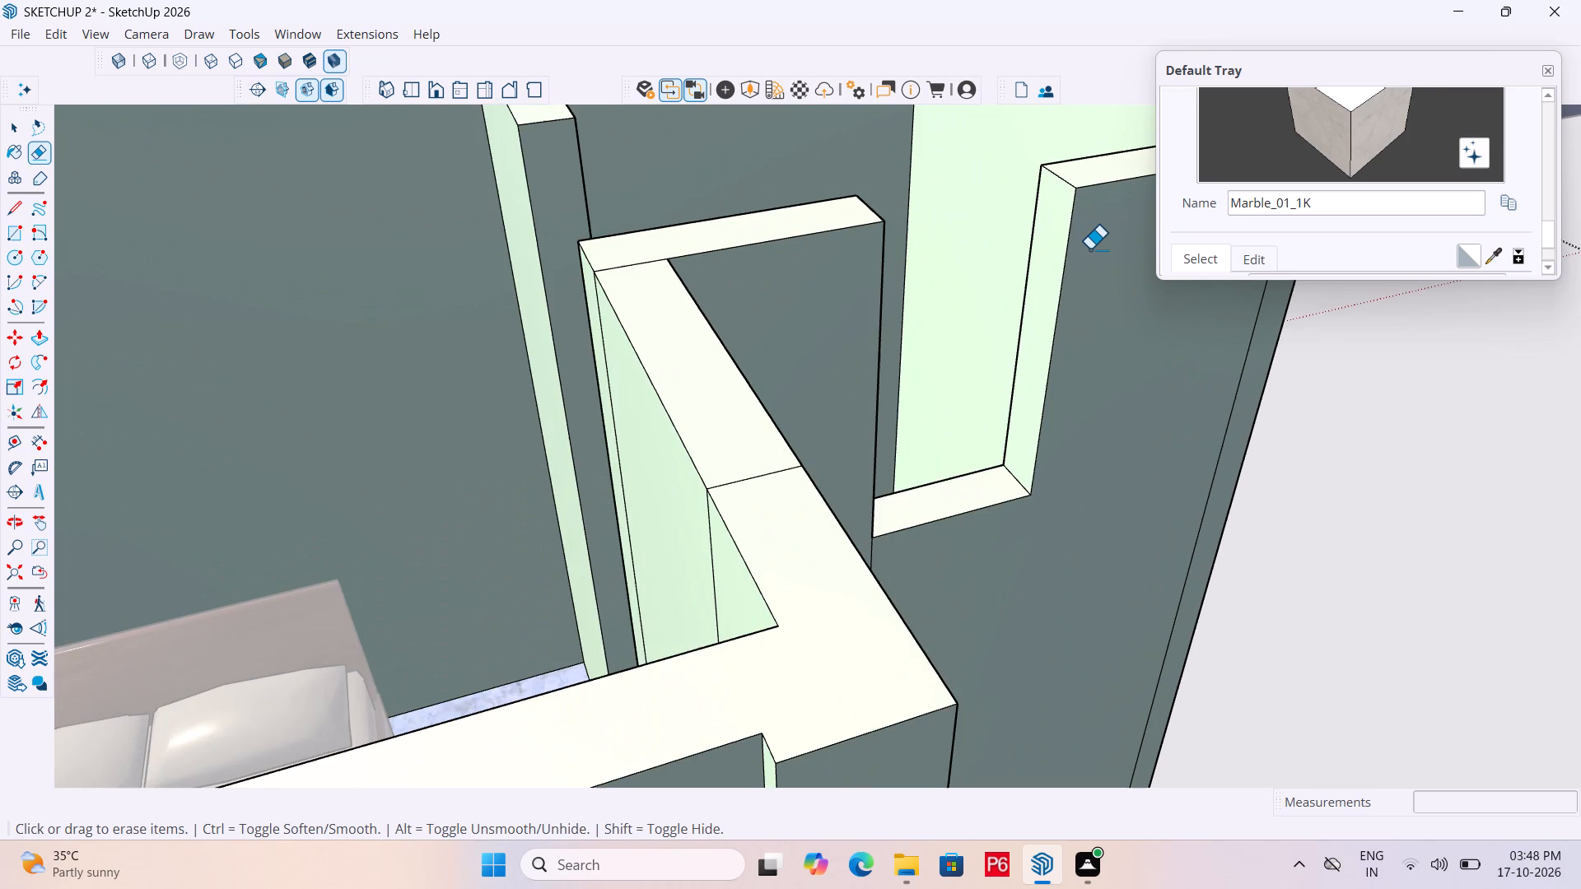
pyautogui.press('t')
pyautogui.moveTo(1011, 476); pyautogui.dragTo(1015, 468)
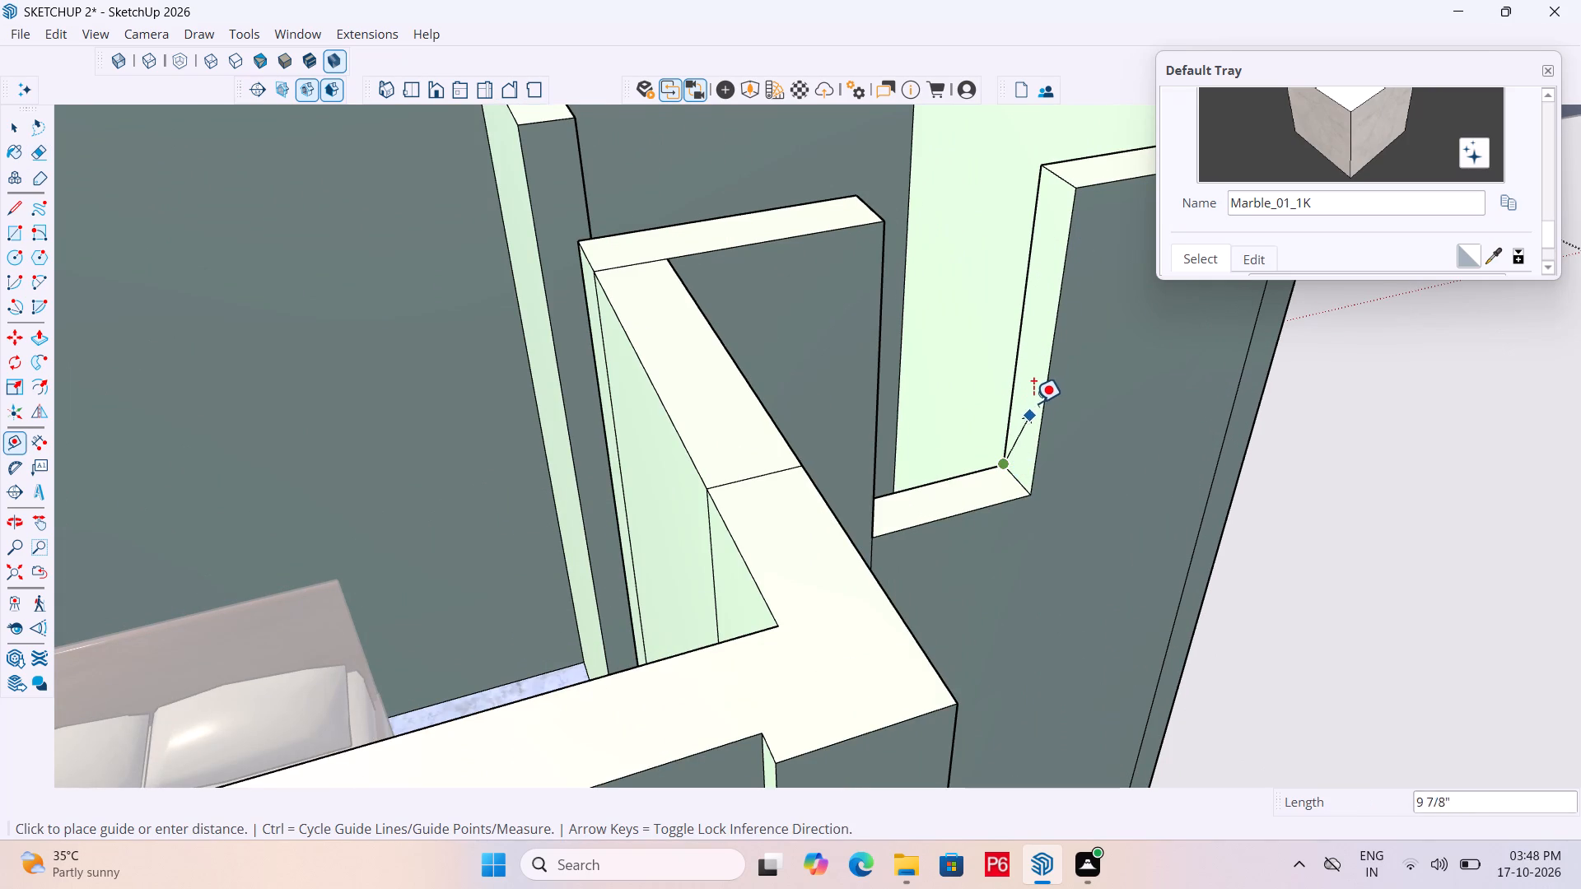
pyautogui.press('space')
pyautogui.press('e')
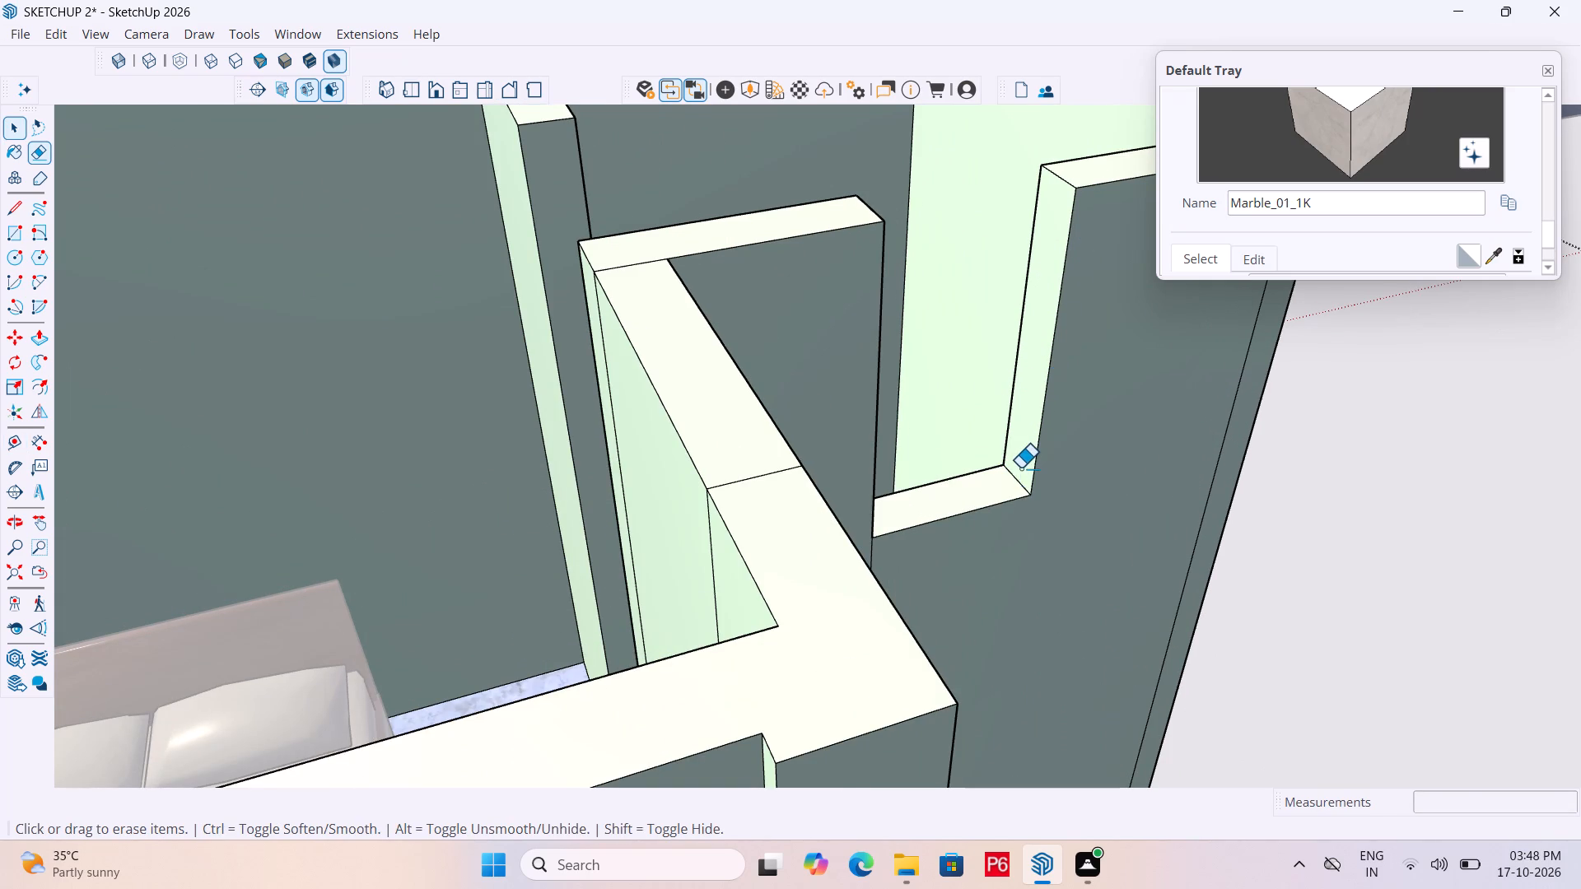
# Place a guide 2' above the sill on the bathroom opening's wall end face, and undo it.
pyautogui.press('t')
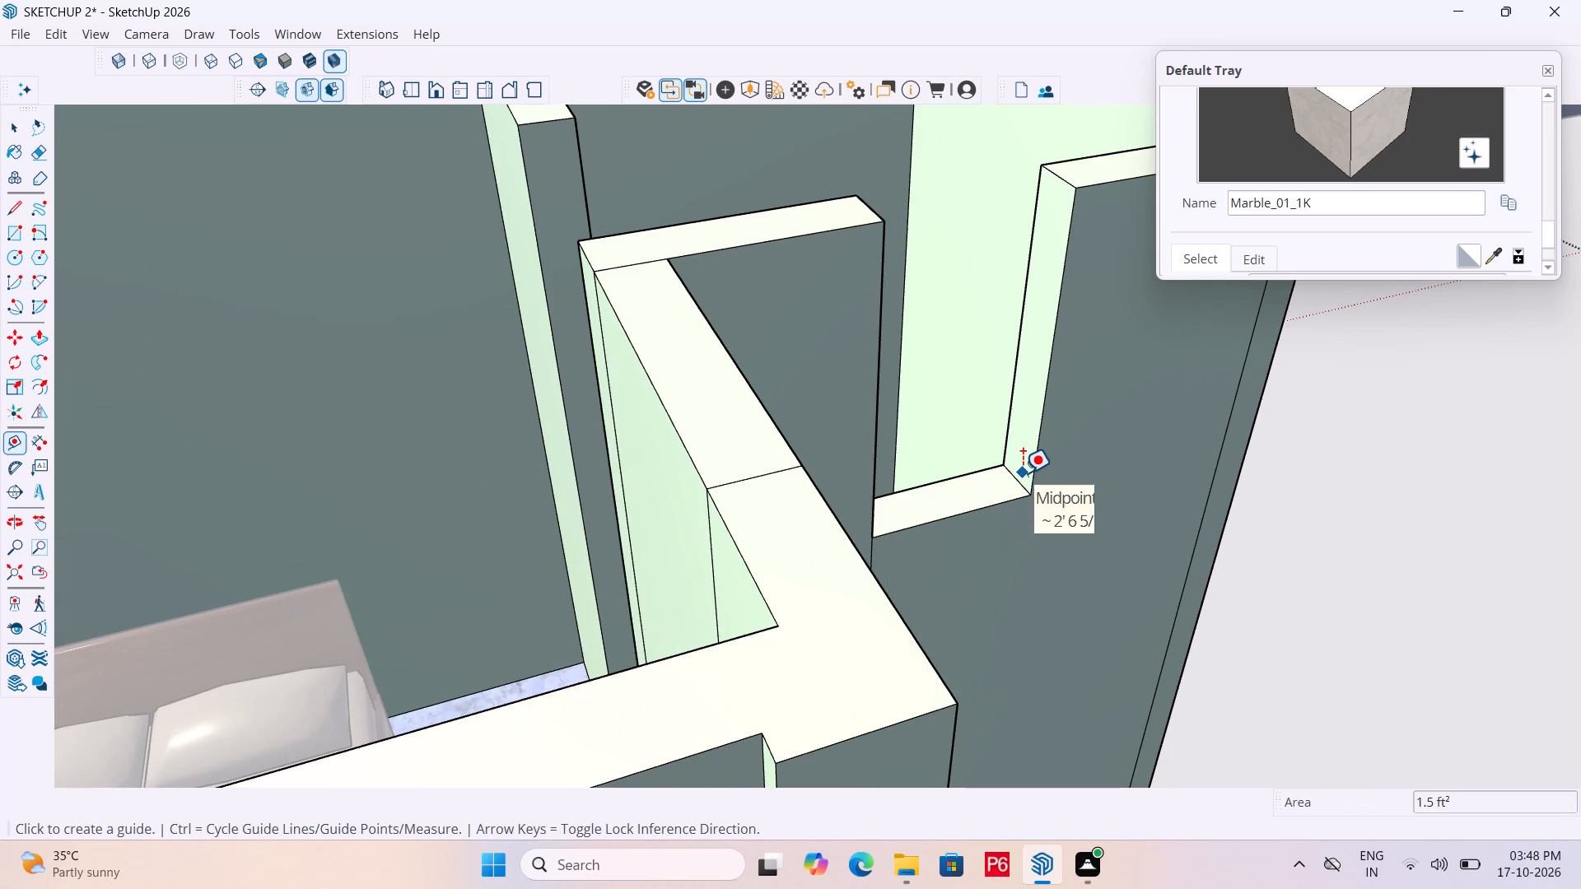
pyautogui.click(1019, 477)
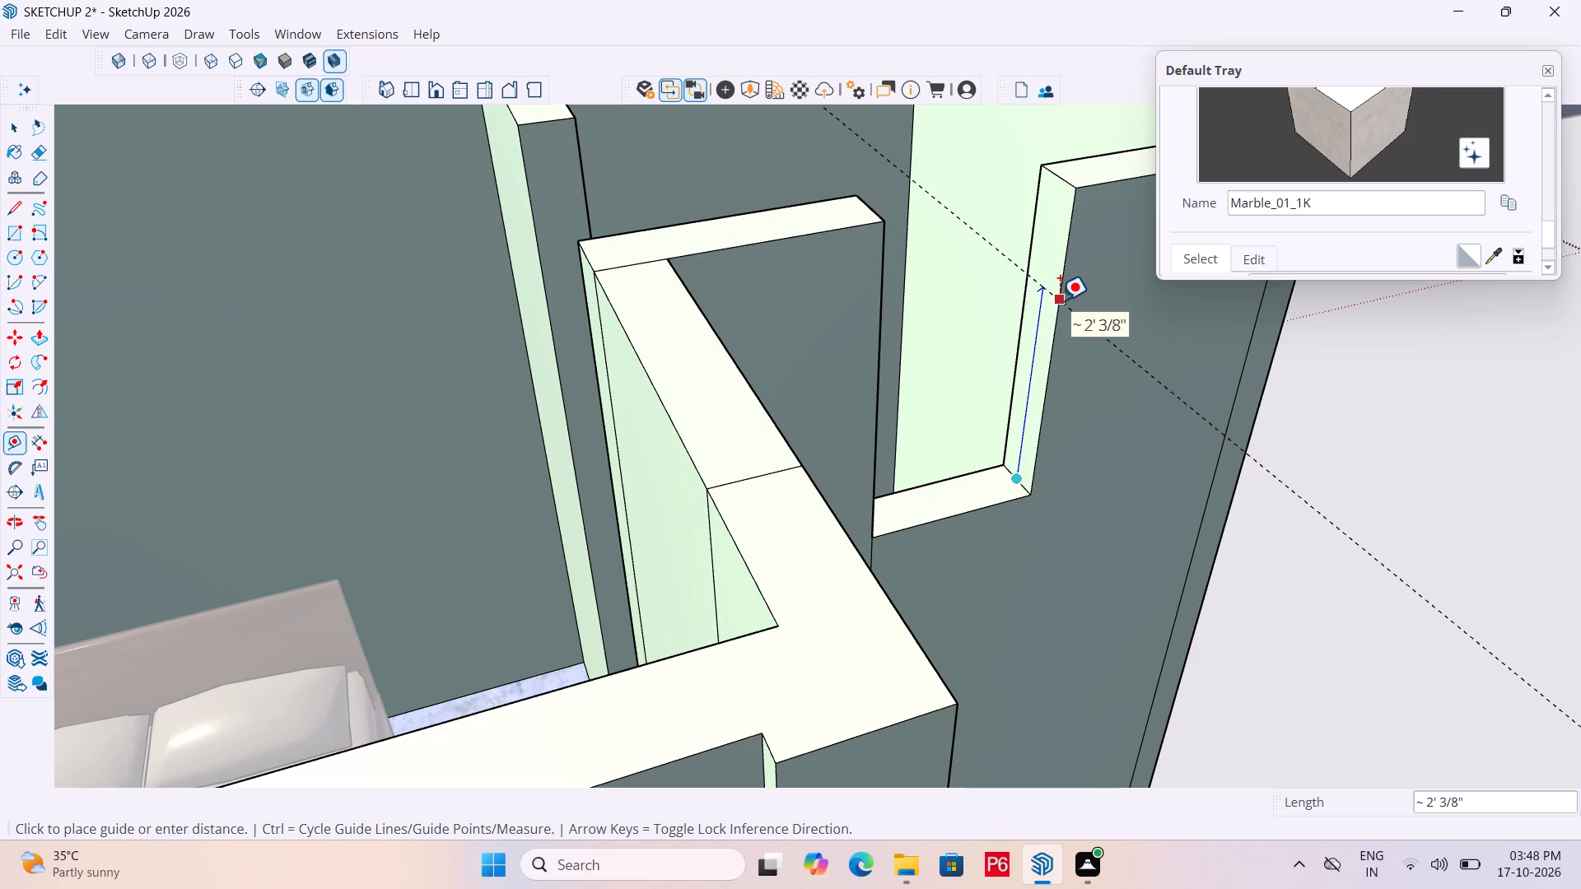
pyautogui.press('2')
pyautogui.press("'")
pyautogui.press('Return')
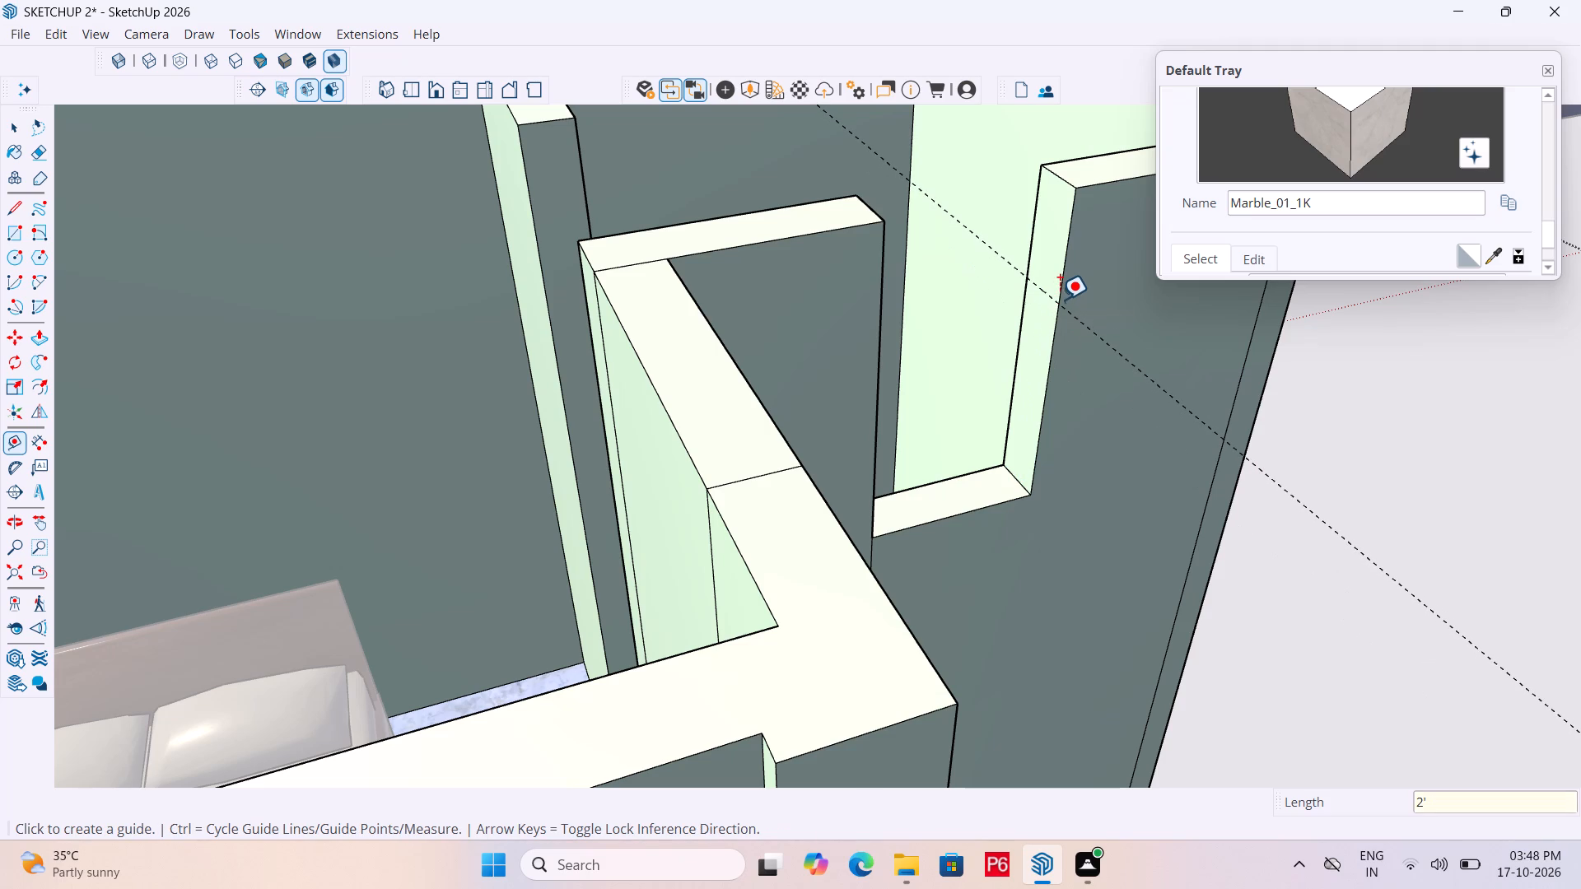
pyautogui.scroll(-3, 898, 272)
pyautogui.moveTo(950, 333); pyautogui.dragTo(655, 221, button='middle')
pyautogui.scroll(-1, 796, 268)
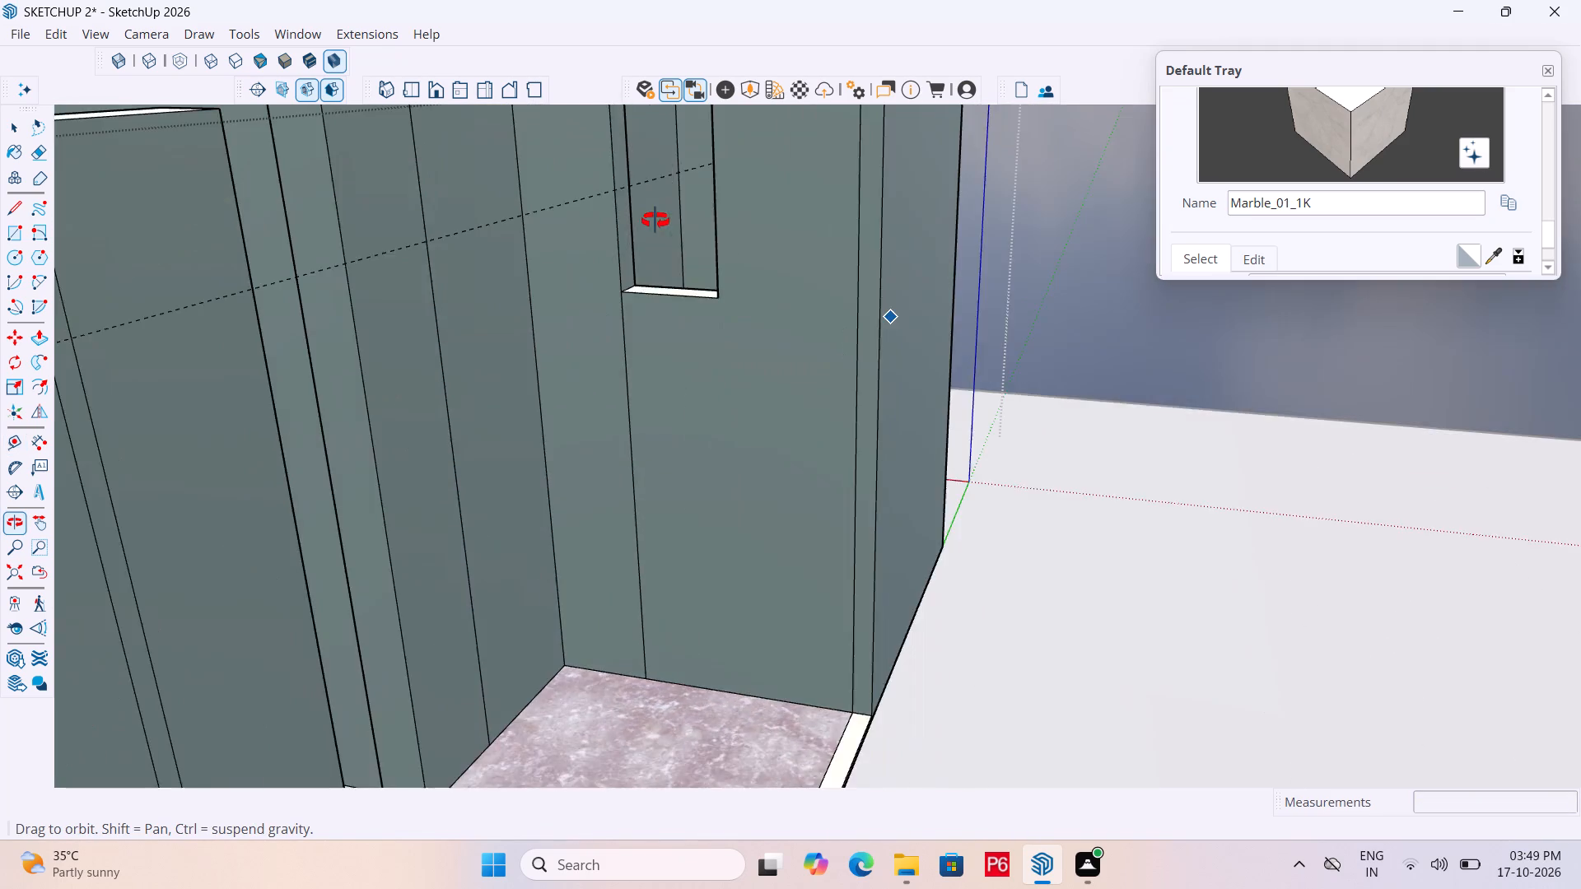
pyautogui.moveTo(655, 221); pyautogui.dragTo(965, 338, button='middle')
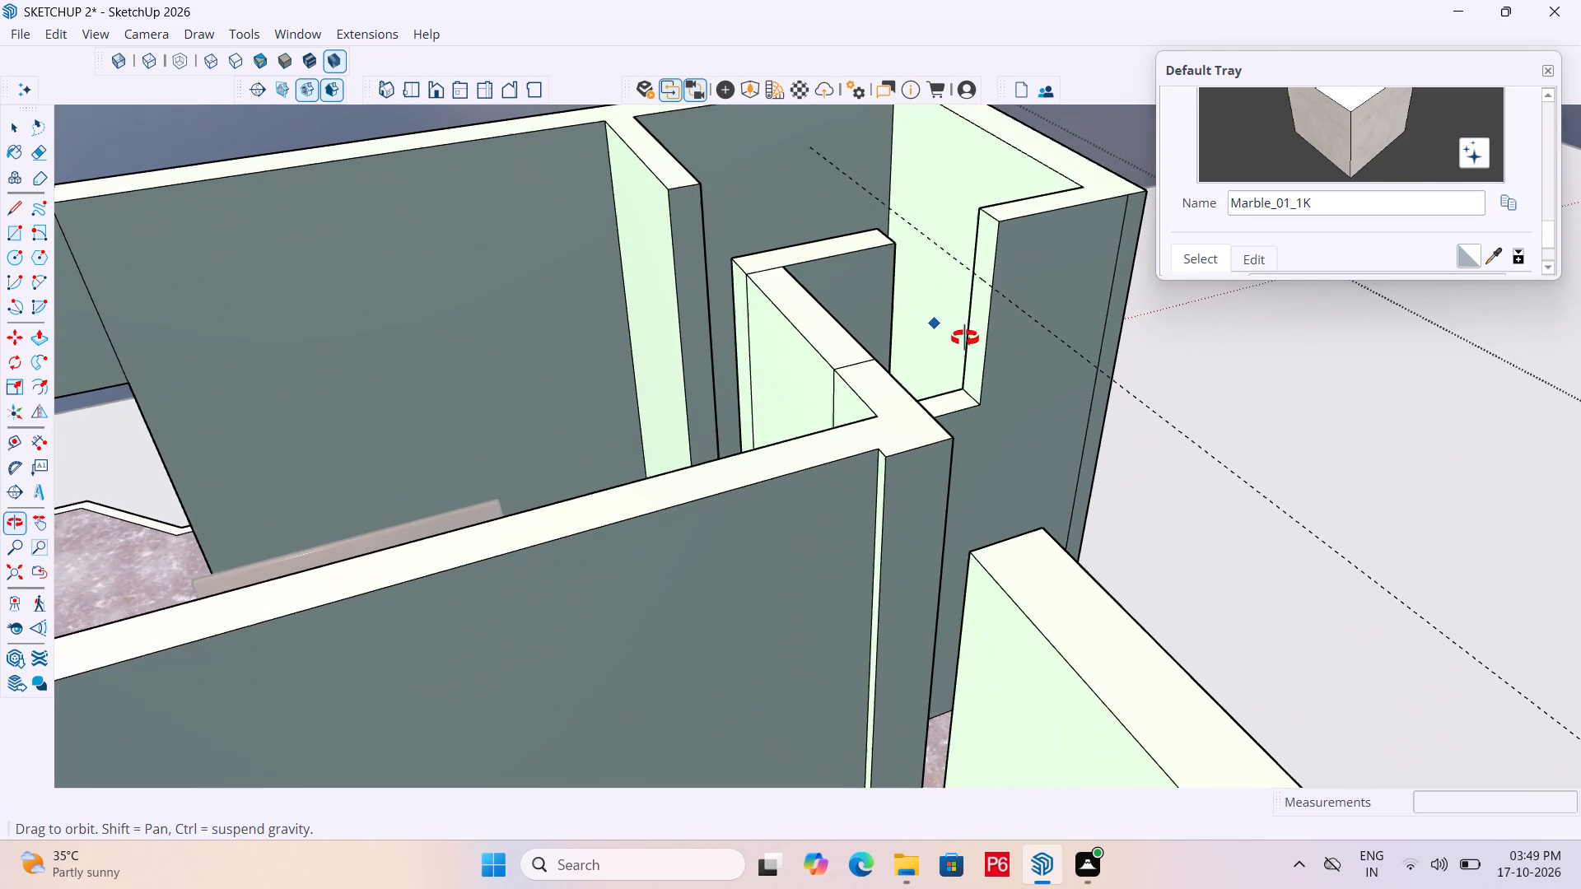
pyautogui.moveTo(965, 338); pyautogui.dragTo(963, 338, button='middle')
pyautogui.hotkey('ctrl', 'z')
# Place a guide 1'6" above the sill on the bathroom opening's wall end face.
pyautogui.scroll(5, 969, 376)
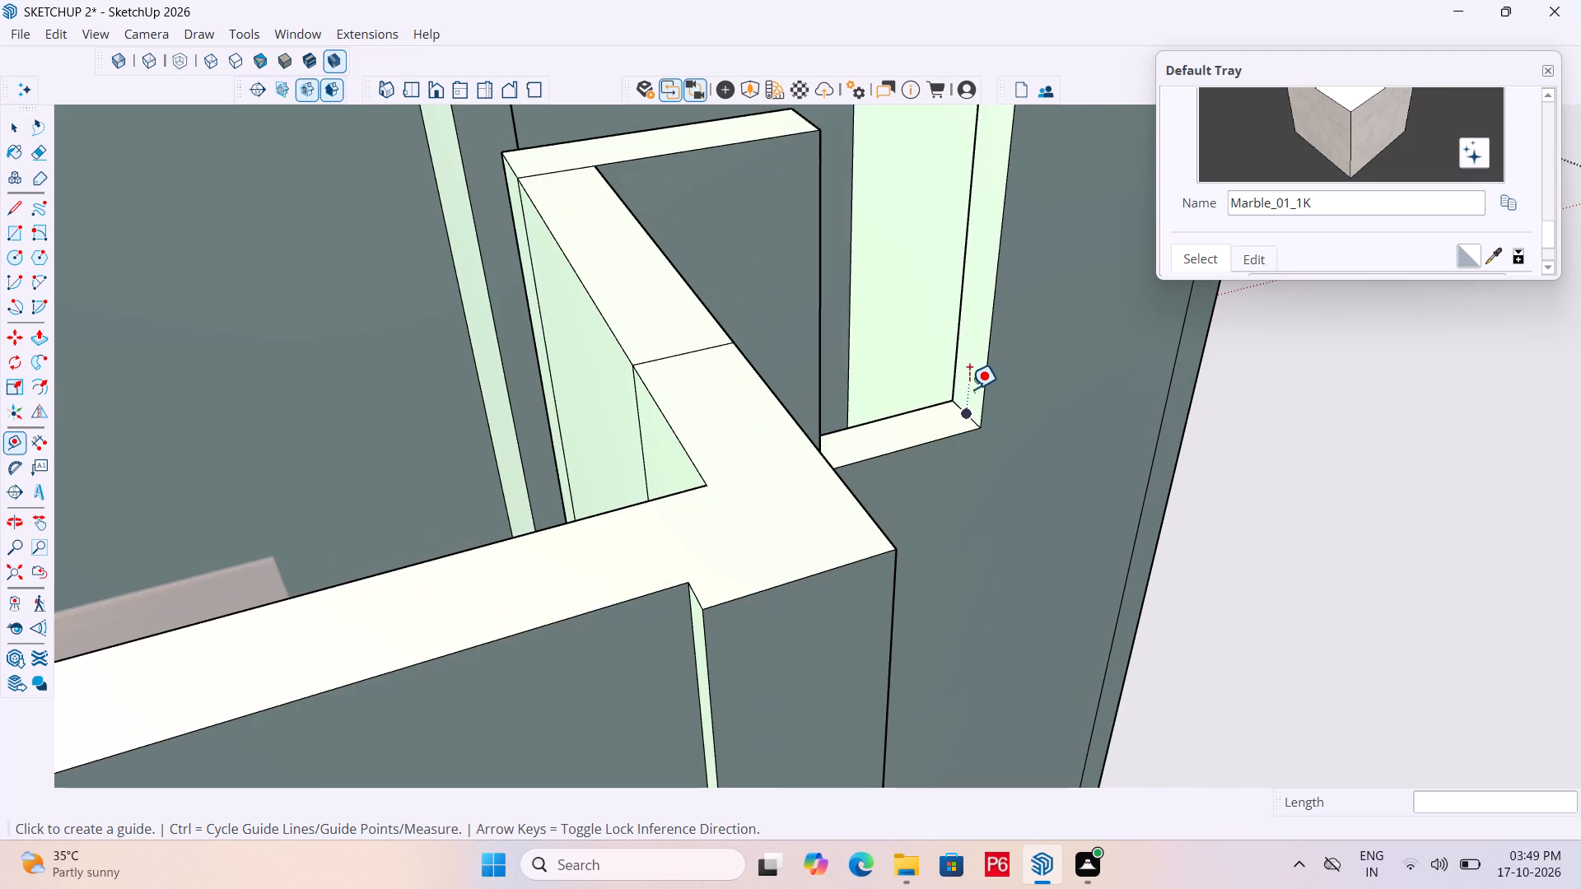
pyautogui.press('space')
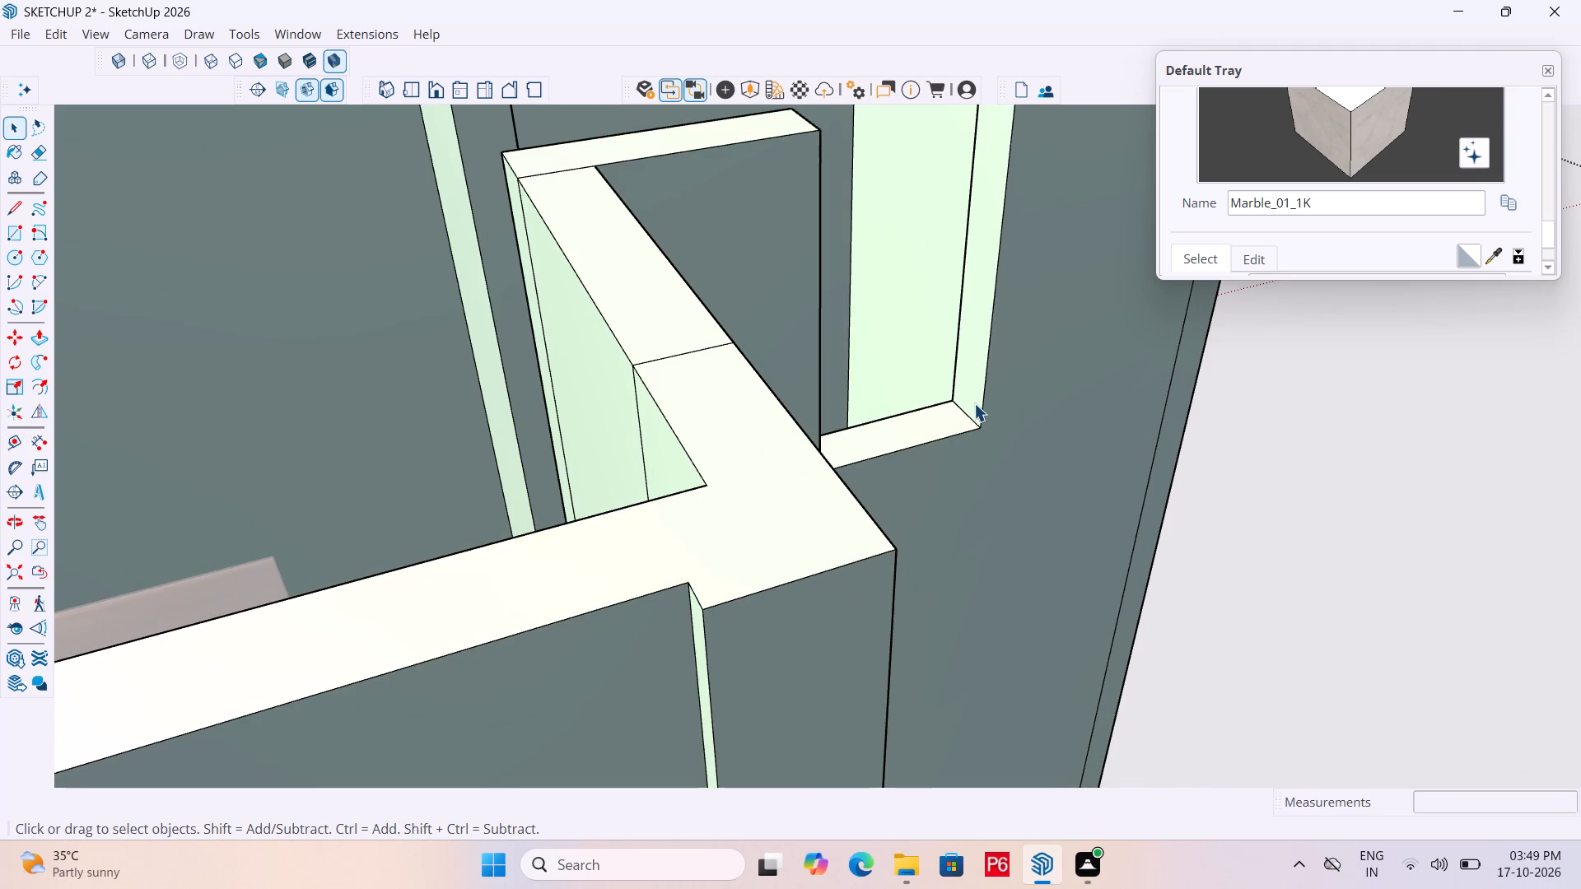
pyautogui.press('t')
pyautogui.click(972, 408)
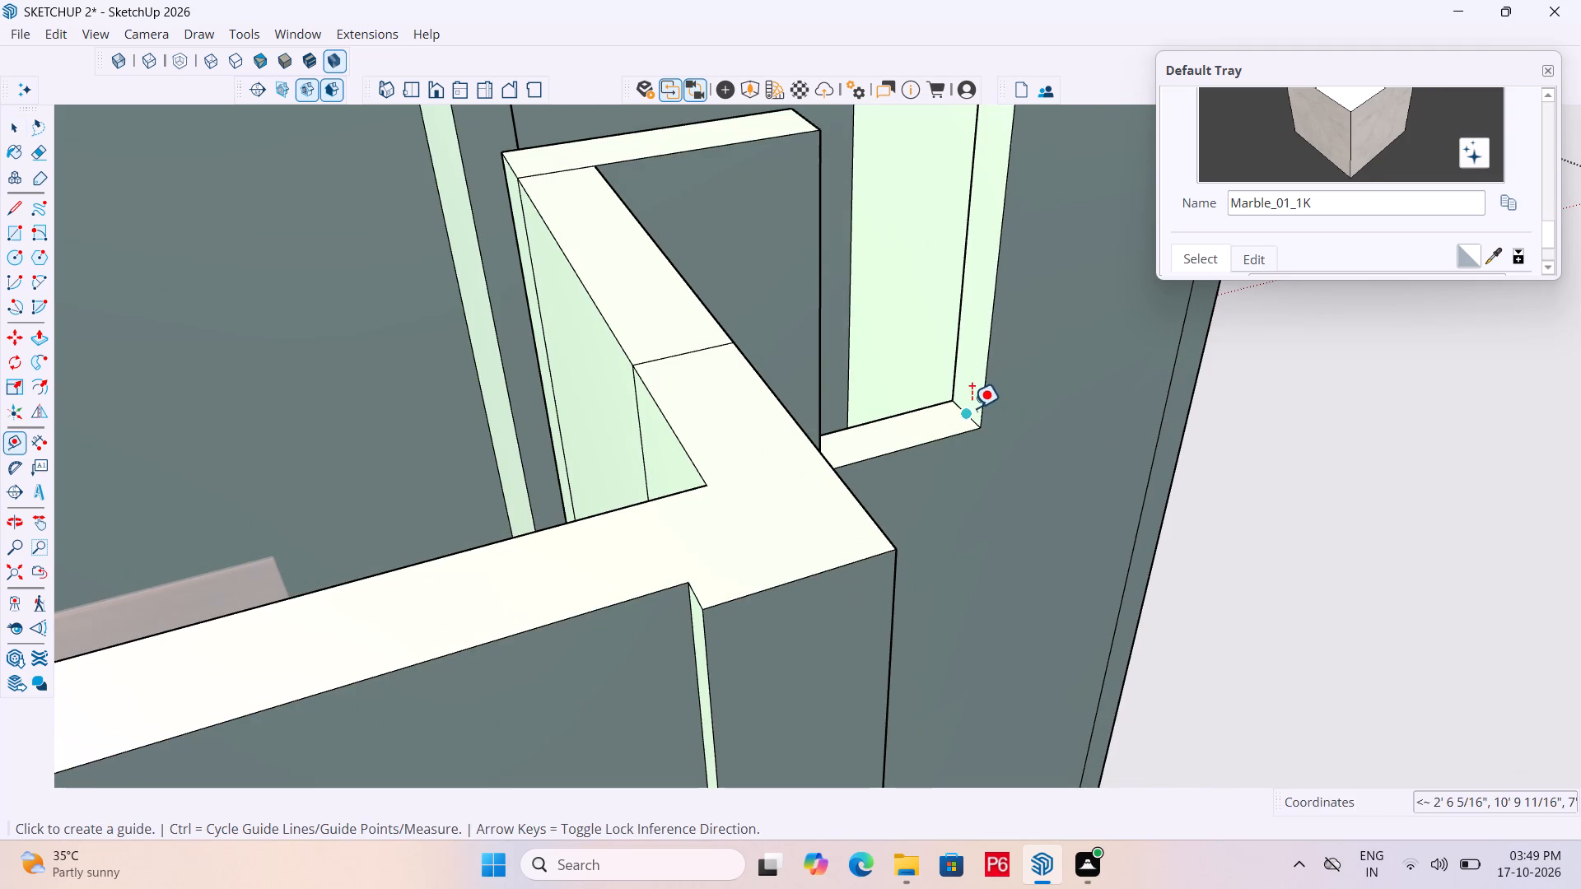
pyautogui.press('2')
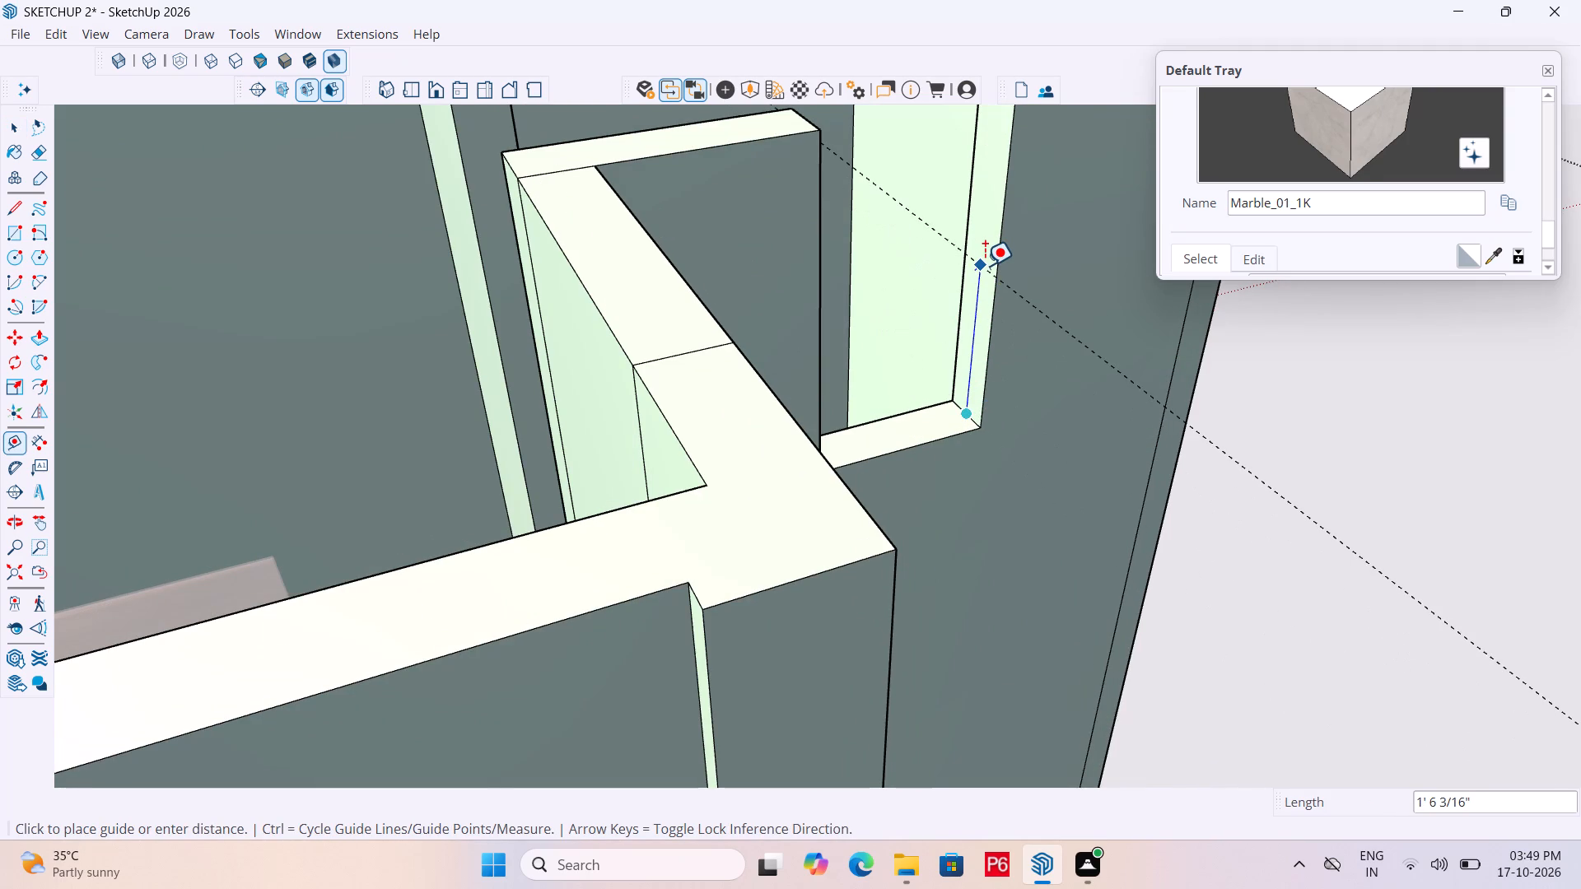
pyautogui.press('BackSpace')
pyautogui.write('1\'6"')
pyautogui.press('Return')
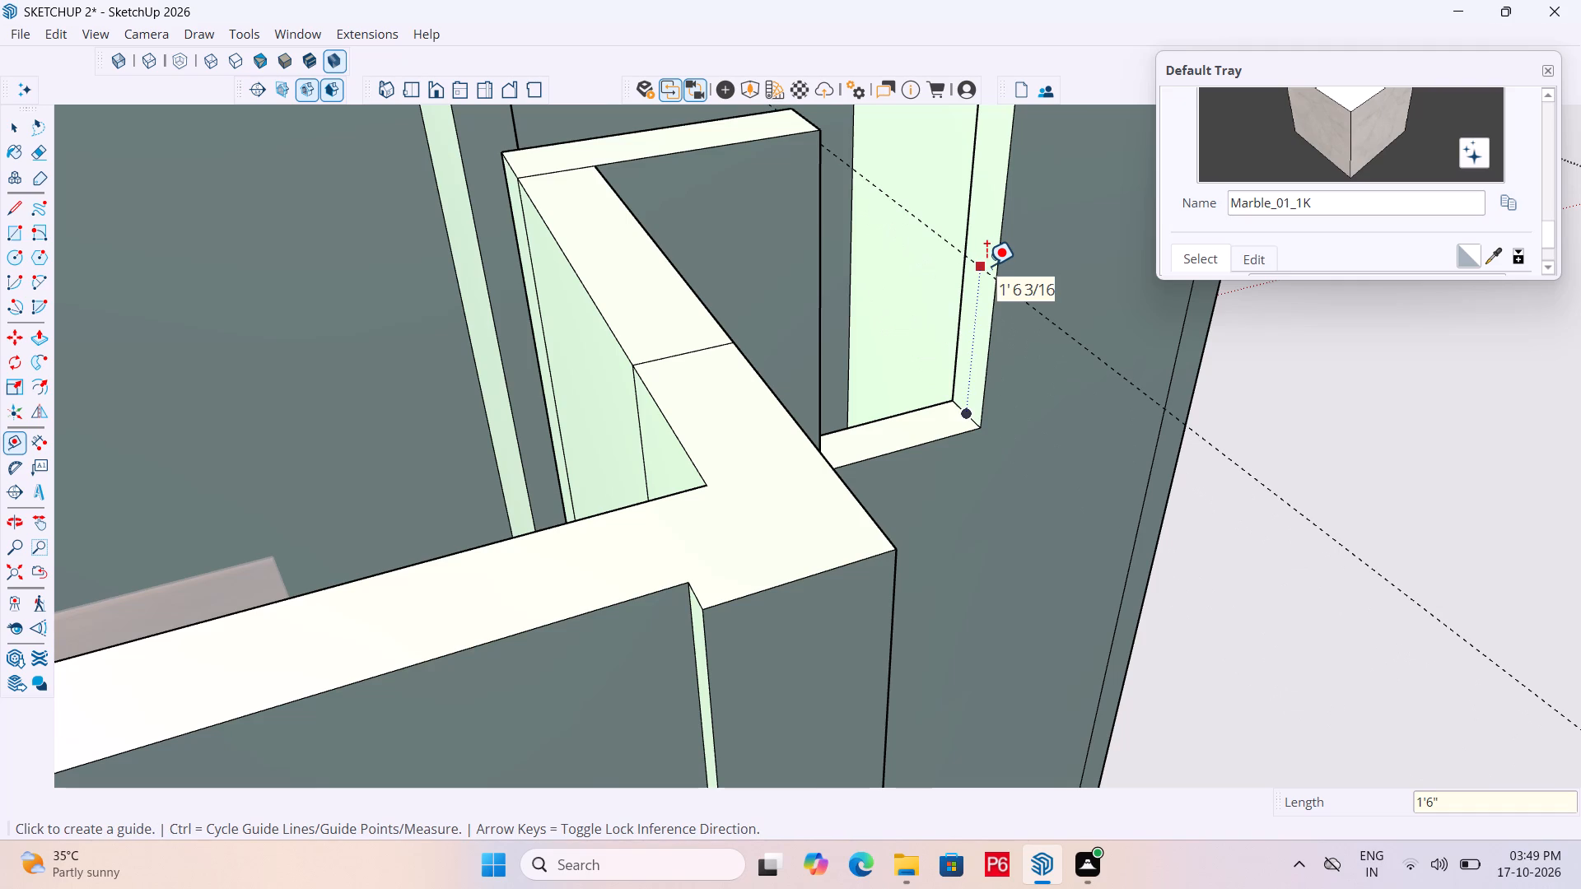
# Draw a 6" line along the 1'6" guide across the bathroom opening's wall end face.
pyautogui.scroll(2, 976, 248)
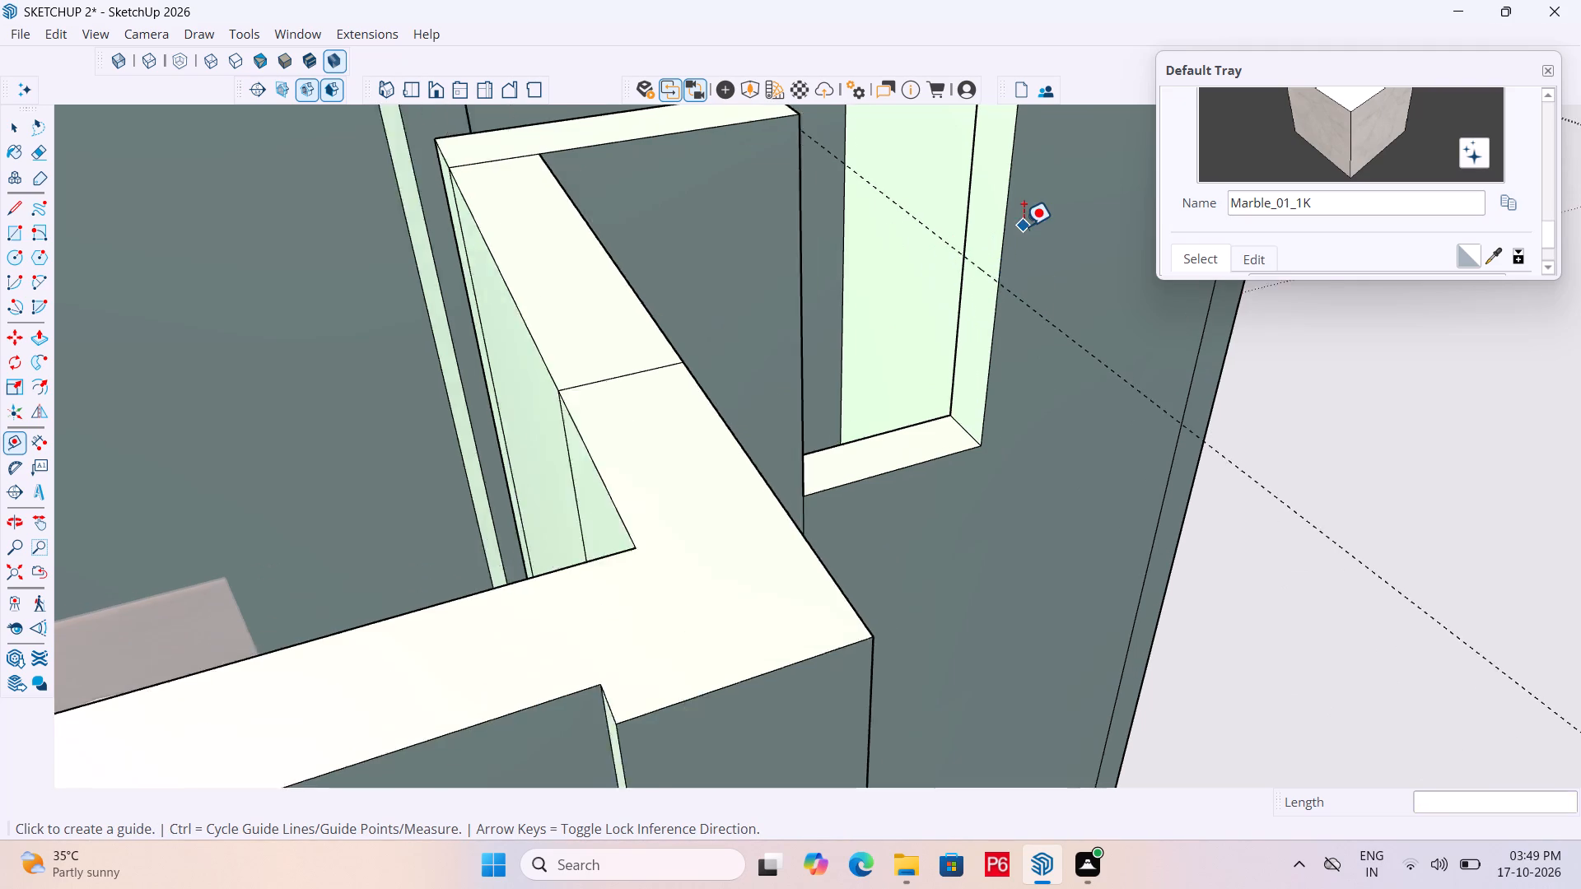
pyautogui.scroll(2, 1024, 226)
pyautogui.press('l')
pyautogui.moveTo(994, 310); pyautogui.dragTo(984, 300)
pyautogui.click(942, 264)
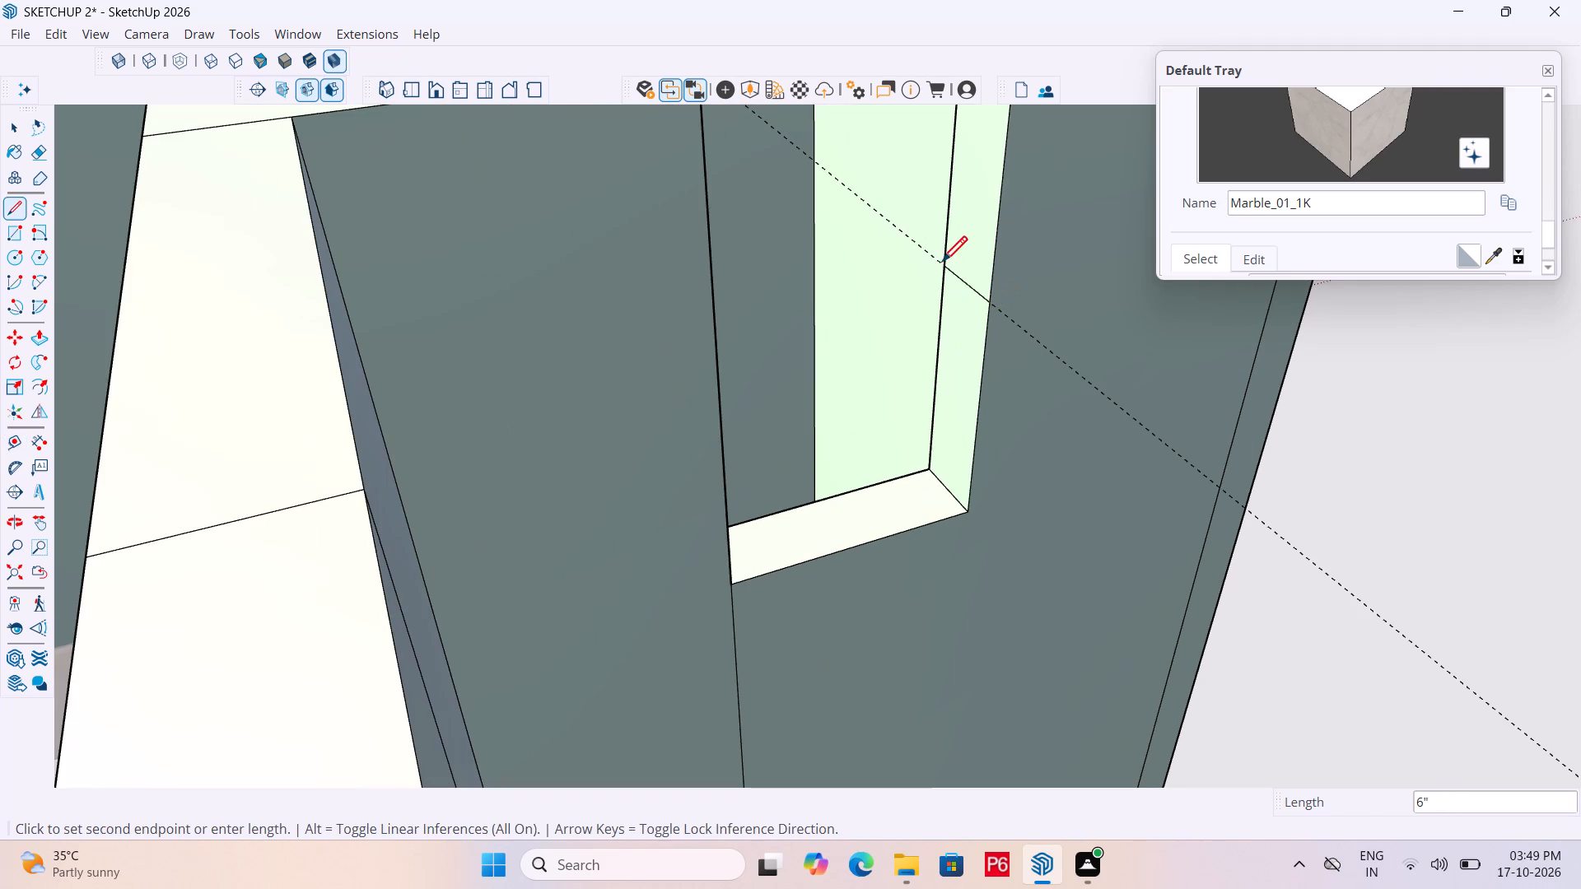
pyautogui.press('space')
# Extrude the upper wall end face across the bathroom ventilator opening to close the wall above it.
pyautogui.scroll(-6, 1011, 388)
pyautogui.press('p')
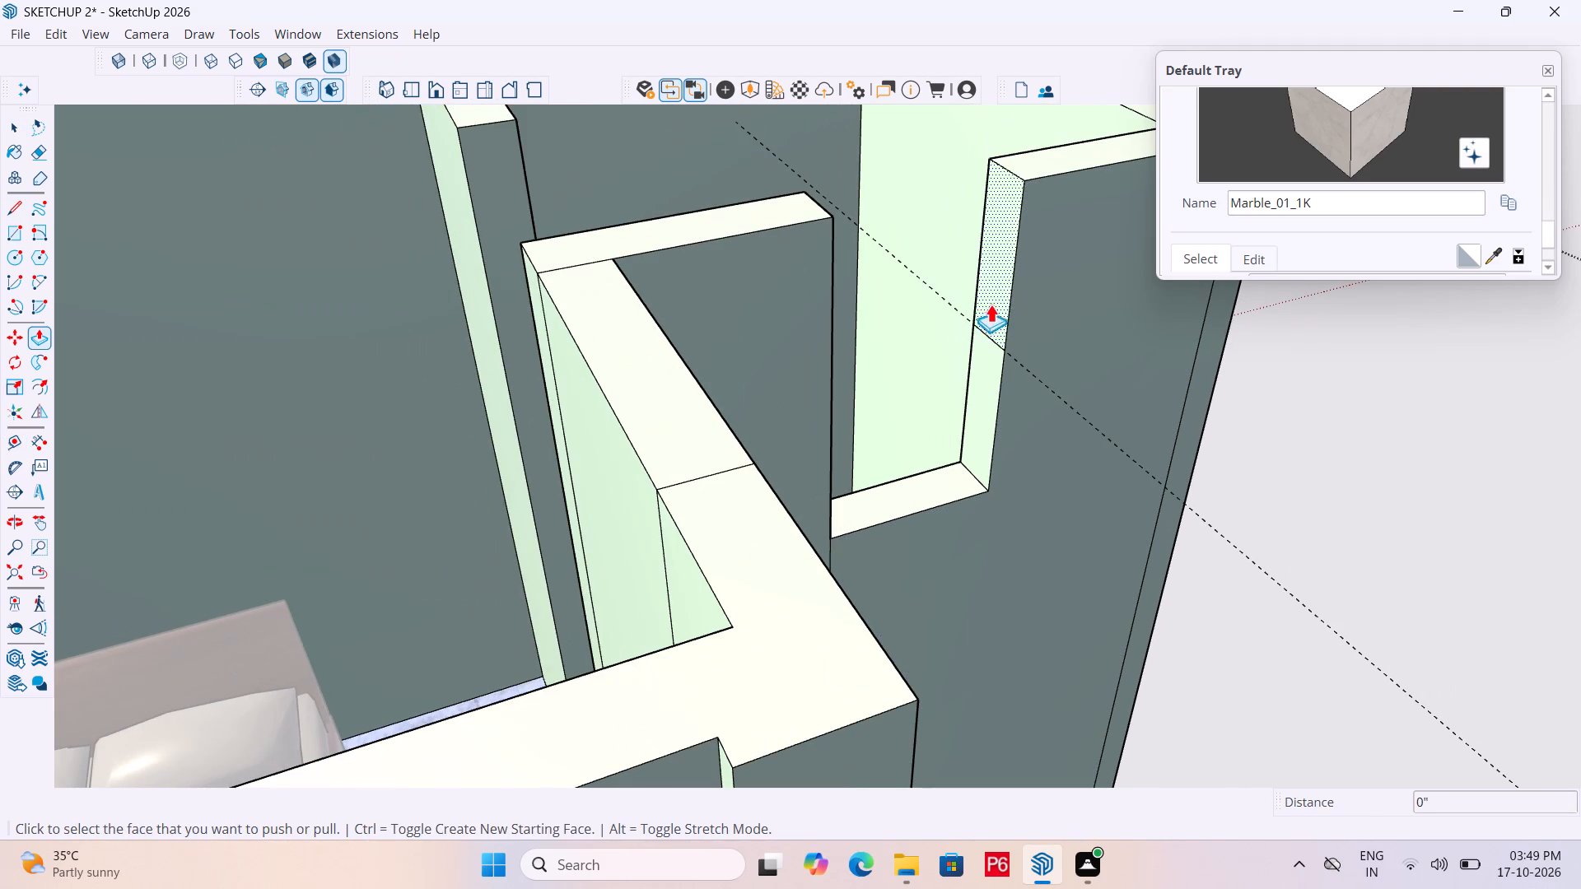
pyautogui.click(993, 296)
pyautogui.click(832, 389)
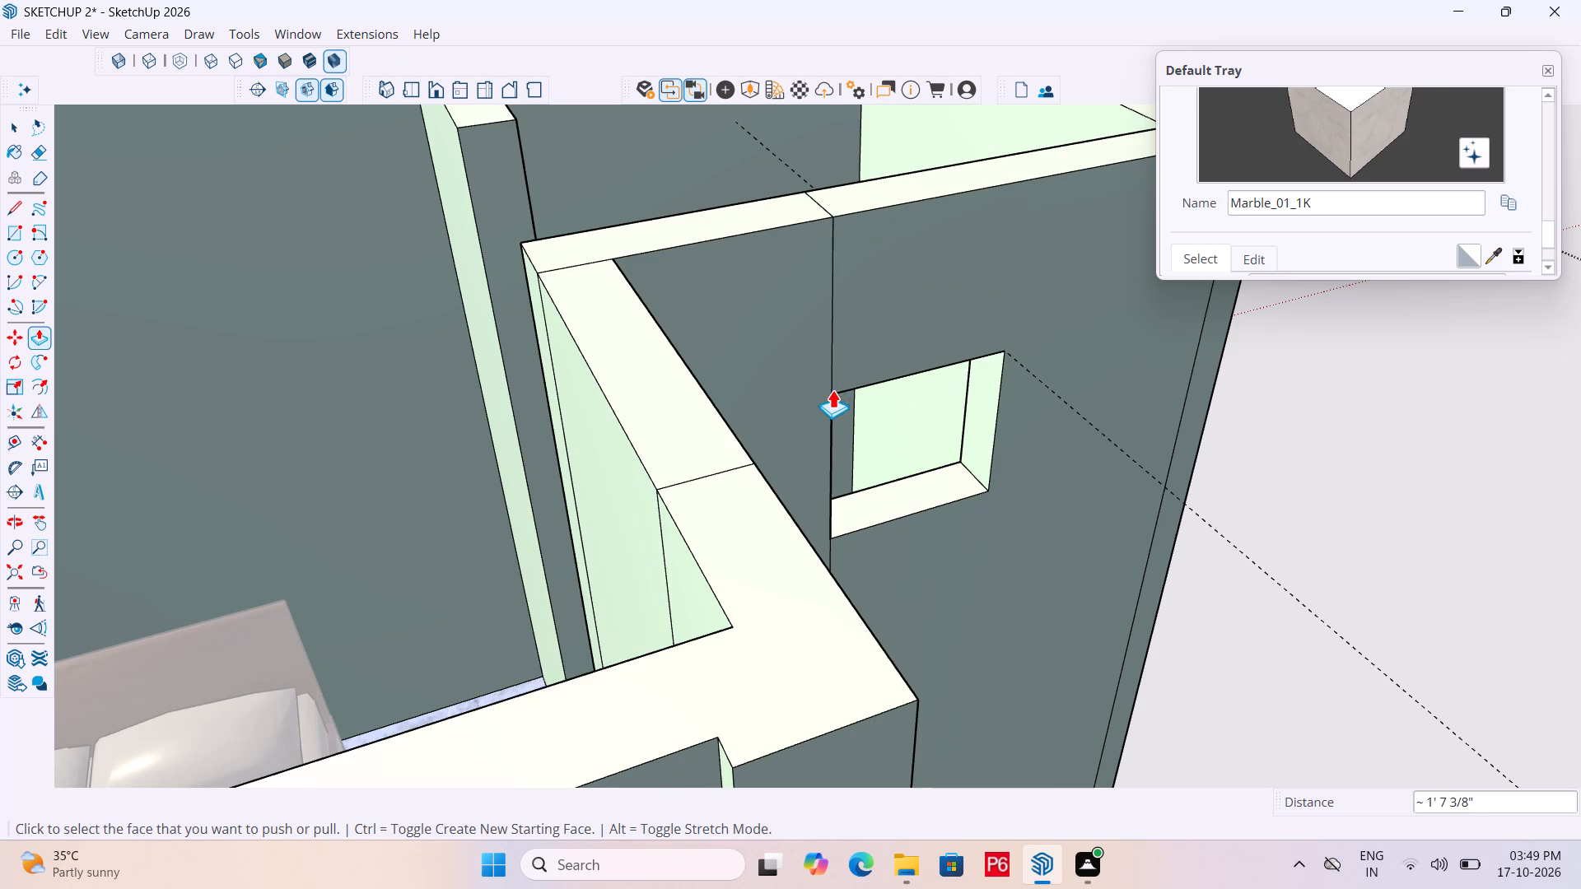
# Erase the guide line at the head of the bathroom ventilator opening.
pyautogui.press('e')
pyautogui.moveTo(1107, 422); pyautogui.dragTo(1098, 435)
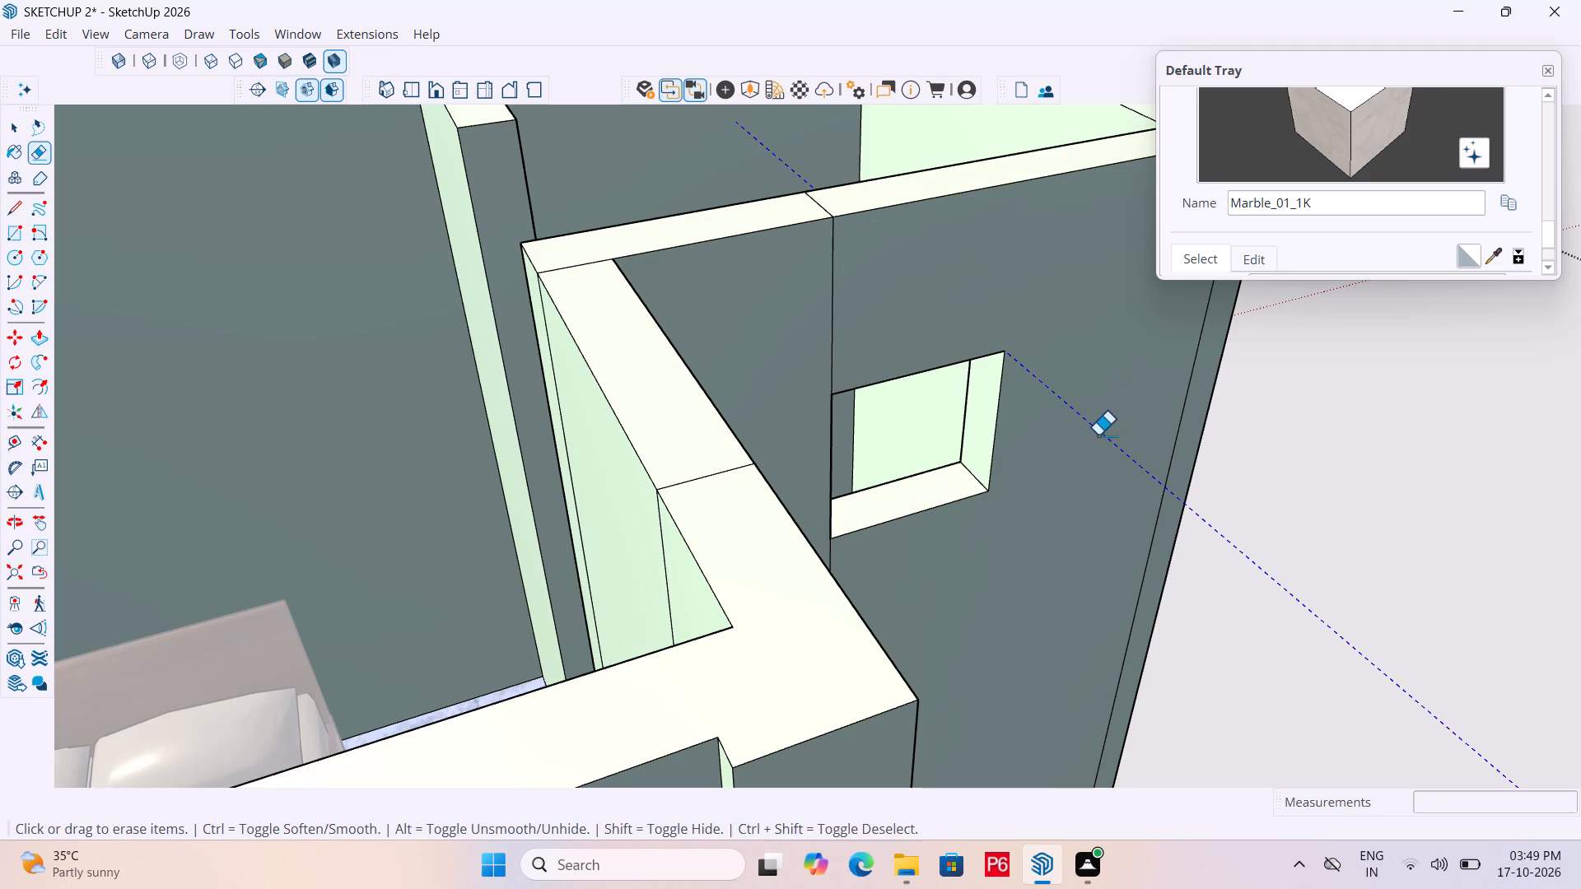
pyautogui.moveTo(1098, 435); pyautogui.dragTo(1096, 436)
pyautogui.click(1096, 436)
# Save the model.
pyautogui.scroll(-4, 1019, 379)
pyautogui.hotkey('ctrl', 's')
pyautogui.hotkey('ctrl', 's')
pyautogui.hotkey('ctrl', 's')
pyautogui.hotkey('ctrl', 's')
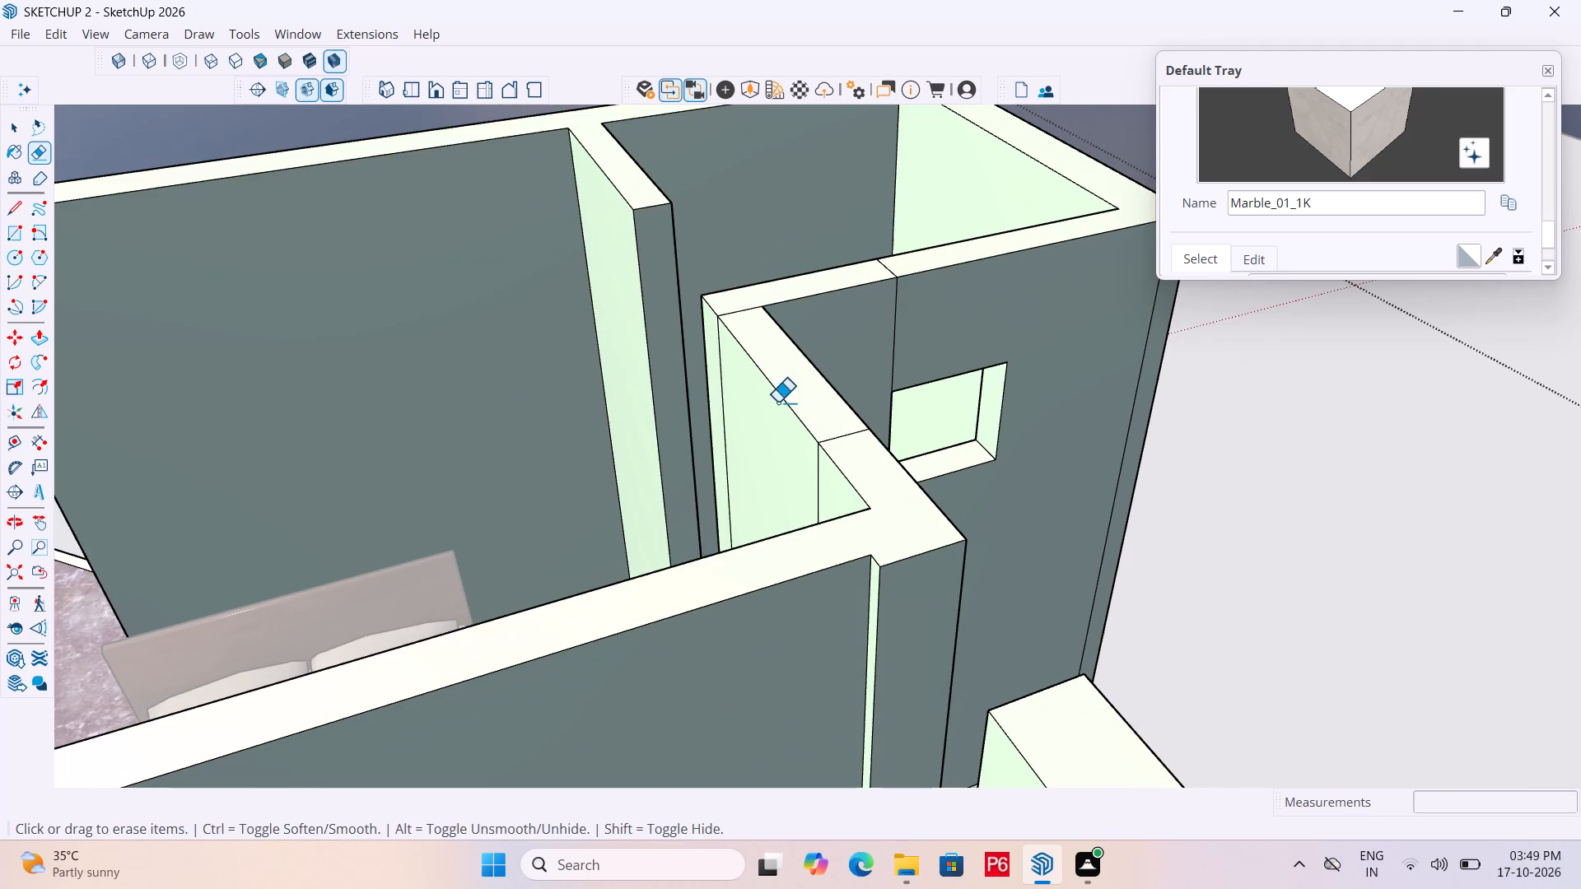
# Place a guide 3' below the wall top on the wall end face at the bathroom doorway.
pyautogui.scroll(-5, 777, 403)
pyautogui.scroll(-3, 674, 398)
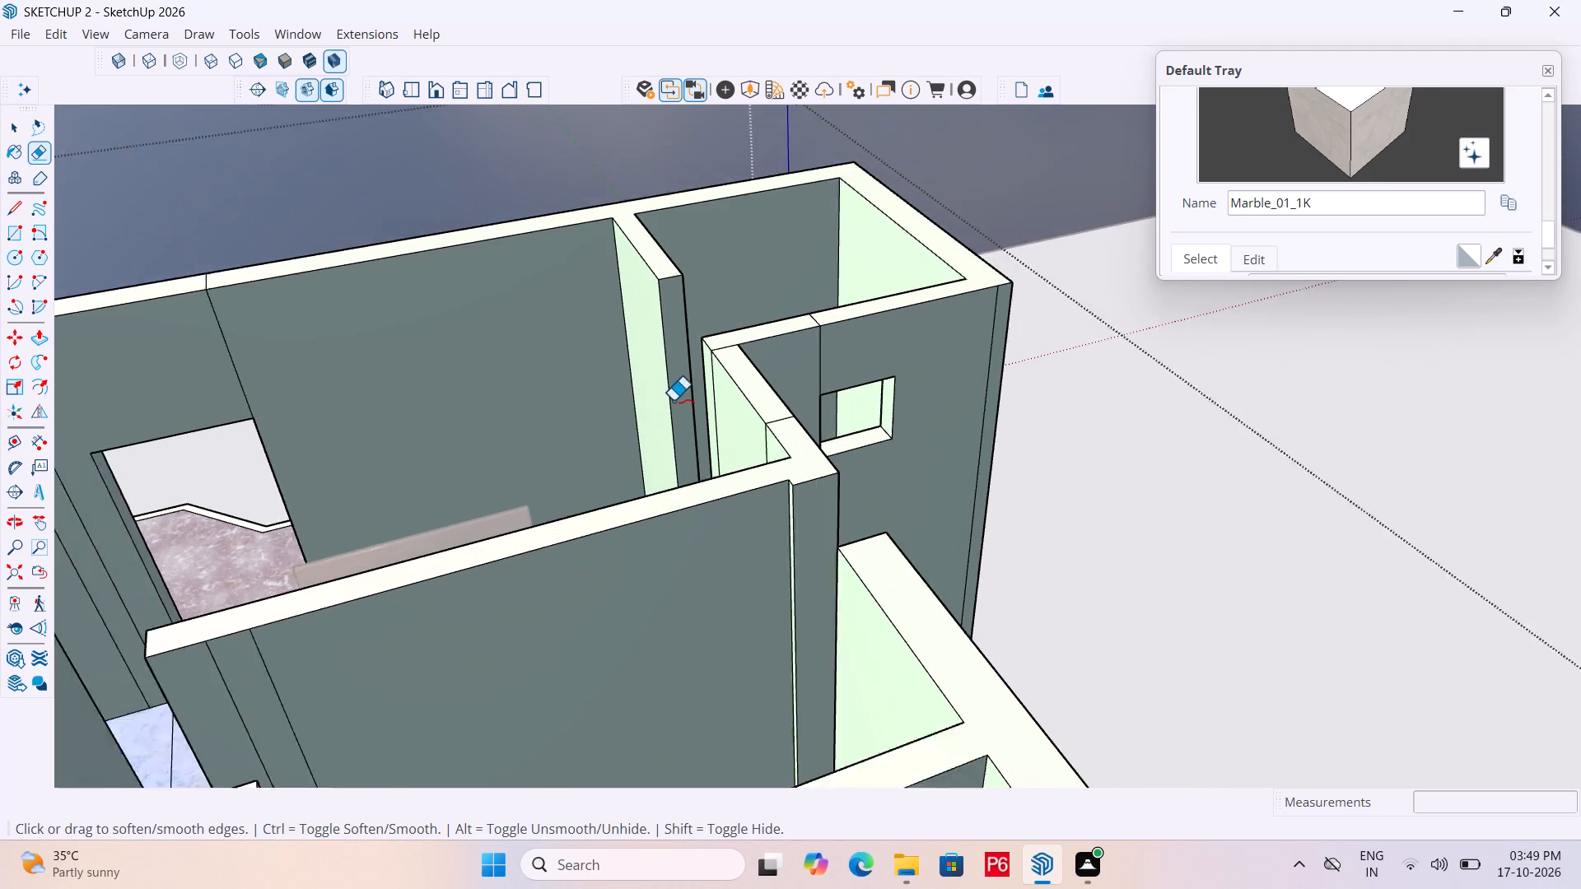
pyautogui.scroll(-2, 673, 401)
pyautogui.moveTo(643, 453); pyautogui.dragTo(1345, 501, button='middle')
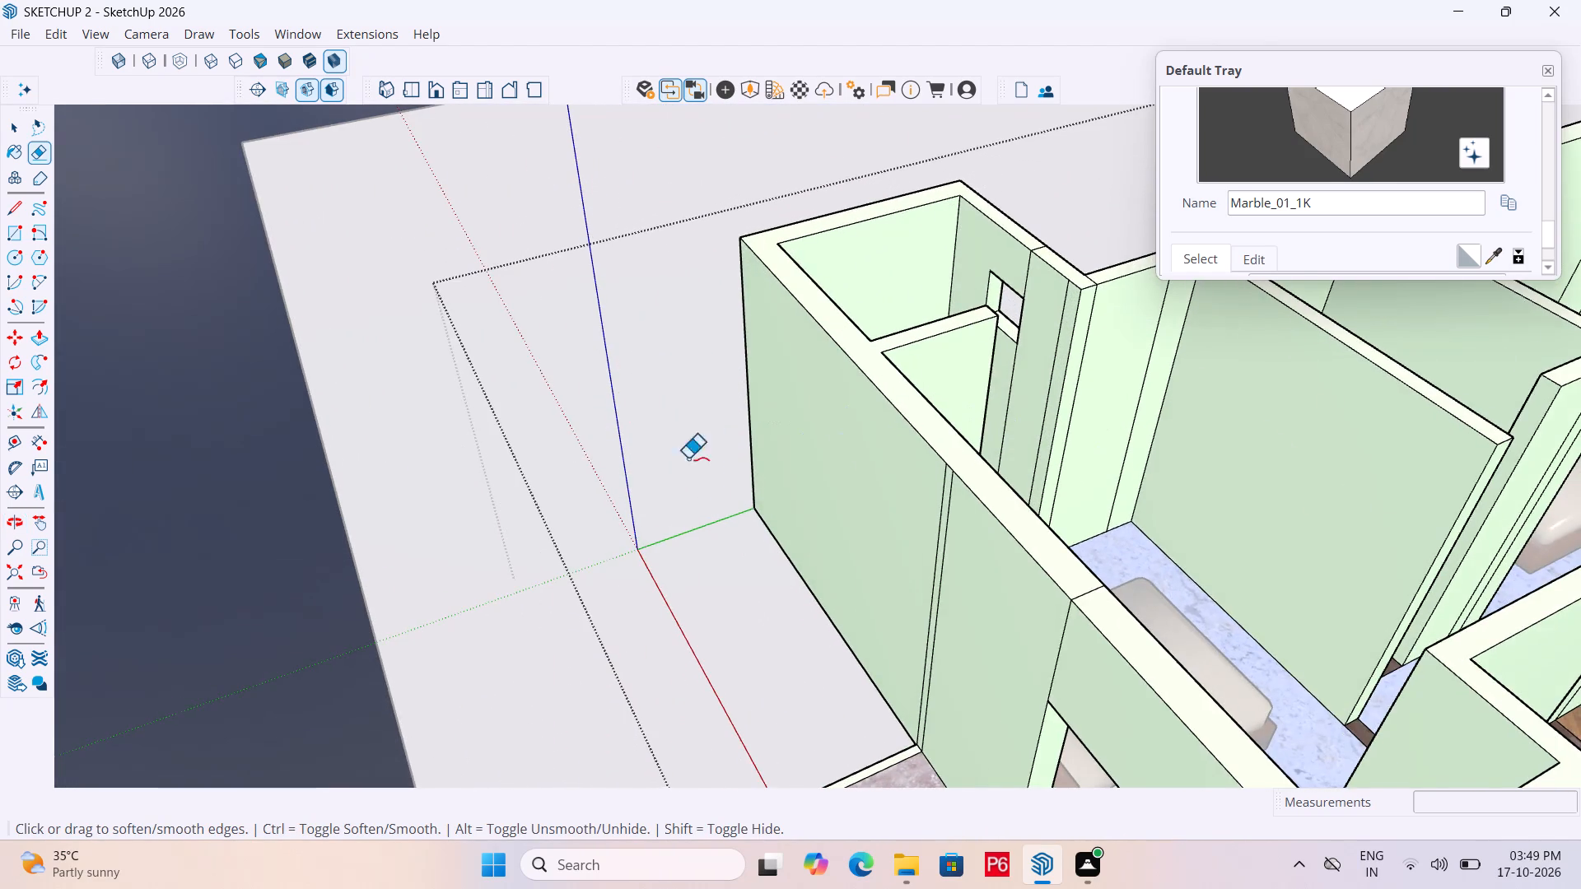
pyautogui.scroll(-5, 645, 481)
pyautogui.scroll(5, 946, 393)
pyautogui.moveTo(893, 393); pyautogui.dragTo(966, 347, button='middle')
pyautogui.scroll(8, 806, 375)
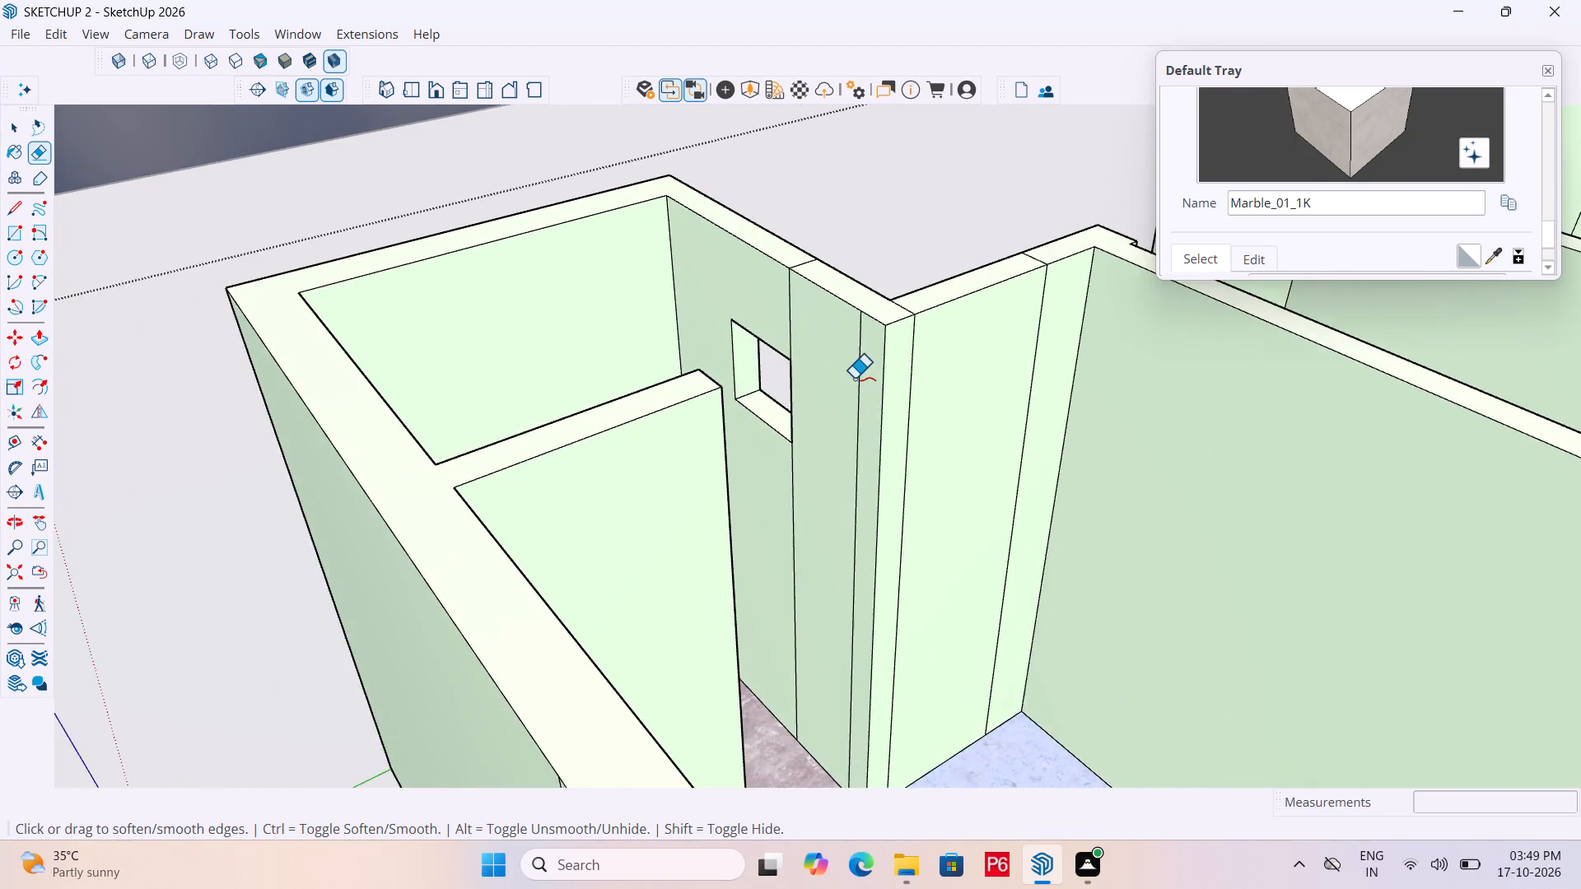
pyautogui.scroll(3, 854, 379)
pyautogui.moveTo(880, 363); pyautogui.dragTo(893, 364, button='middle')
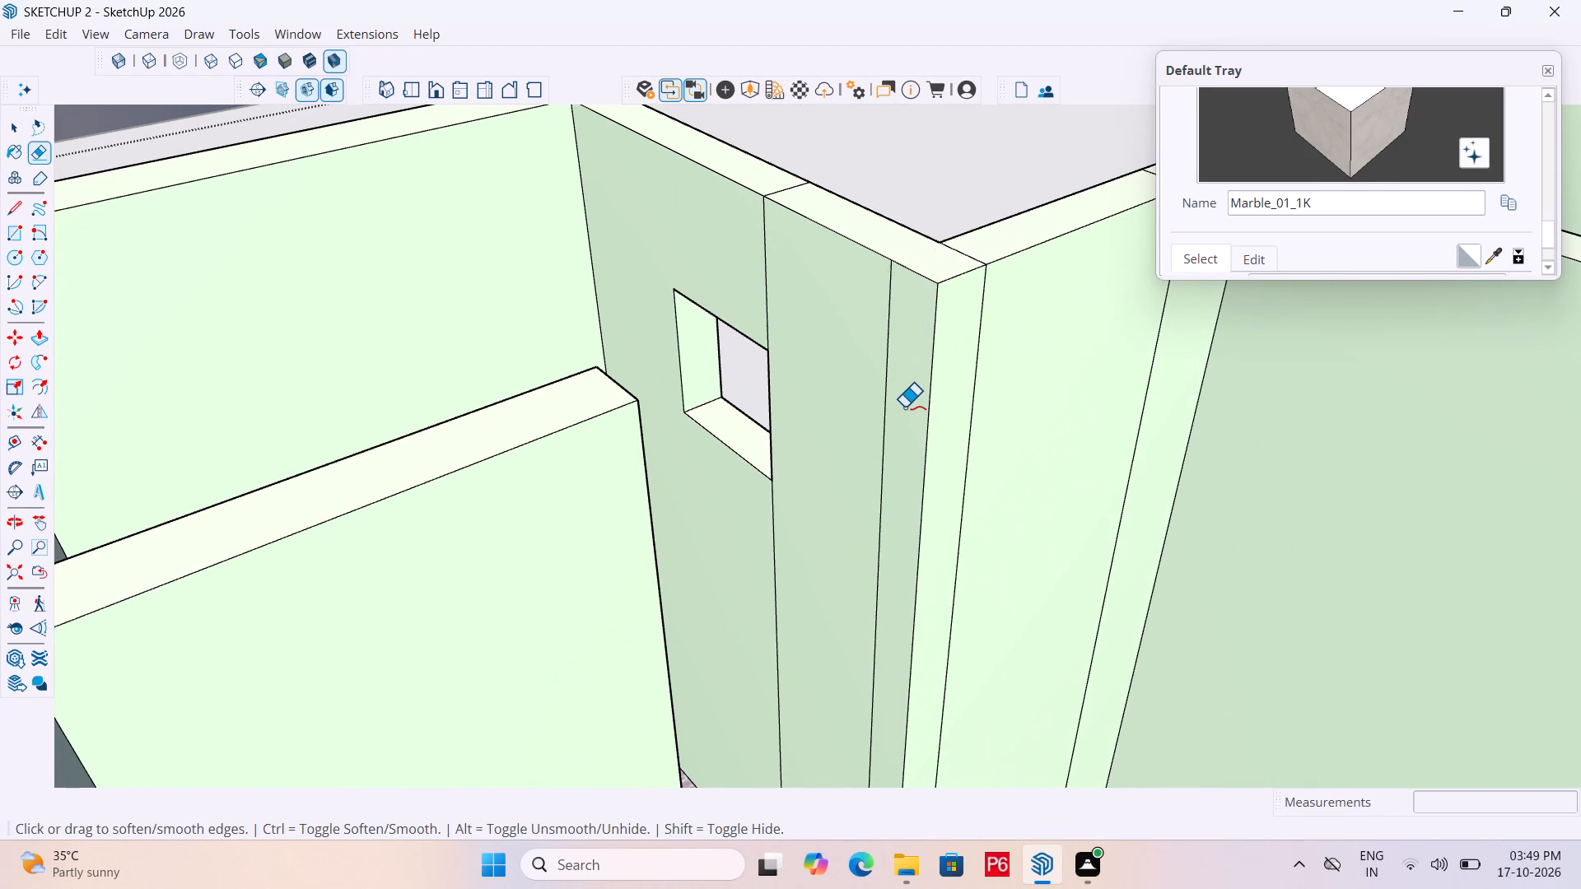
pyautogui.press('t')
pyautogui.click(912, 274)
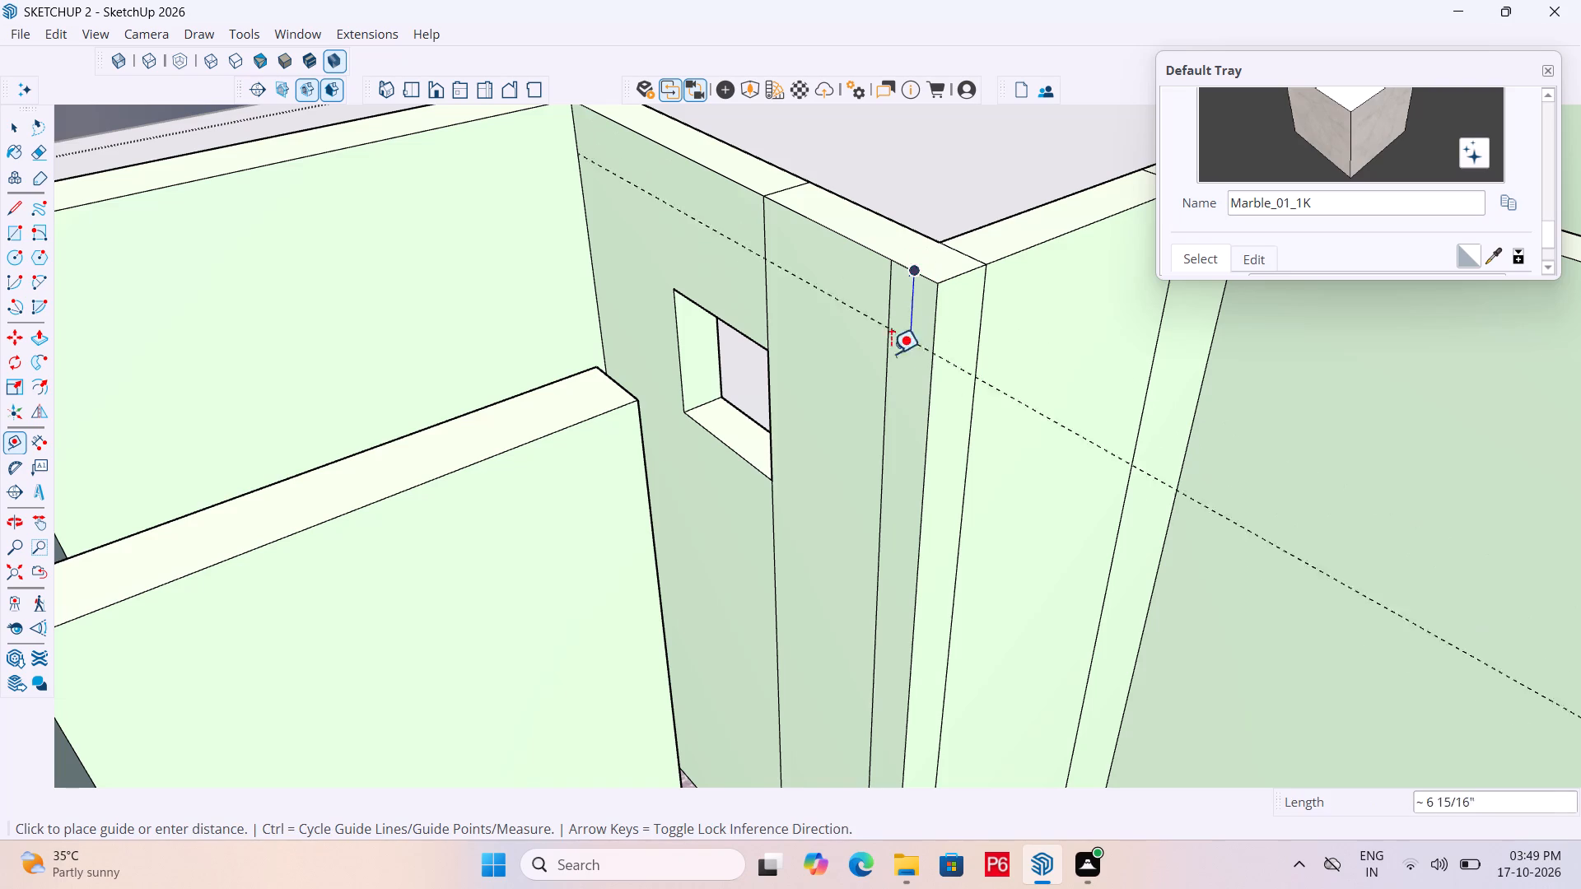
pyautogui.press('3')
pyautogui.press("'")
pyautogui.press('Return')
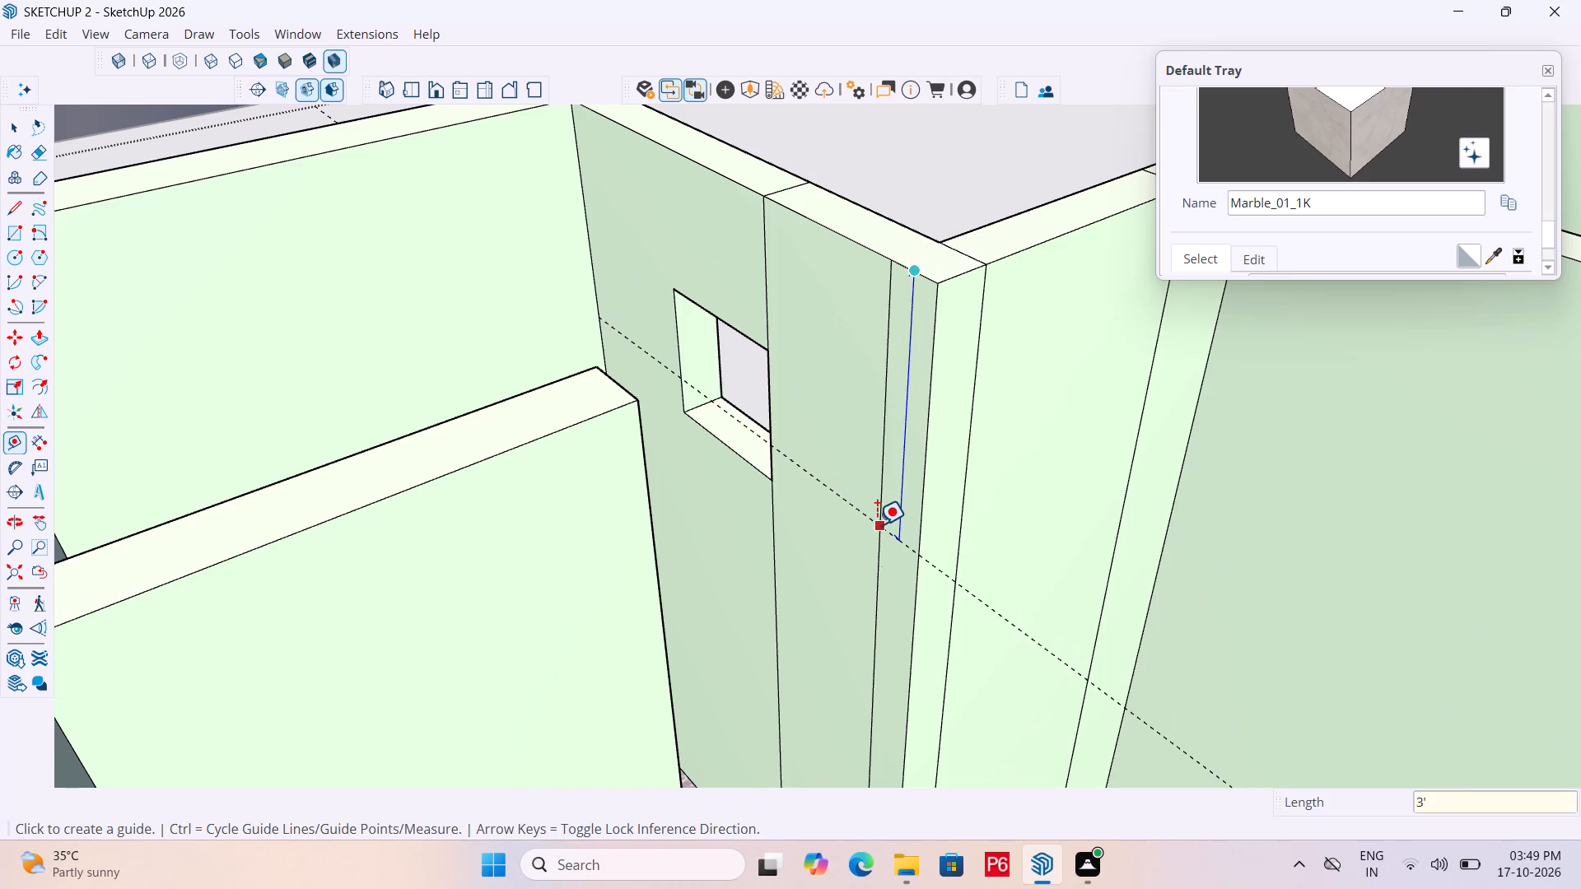
# Draw a line along the 3' guide across the wall end face at the bathroom doorway.
pyautogui.scroll(5, 925, 631)
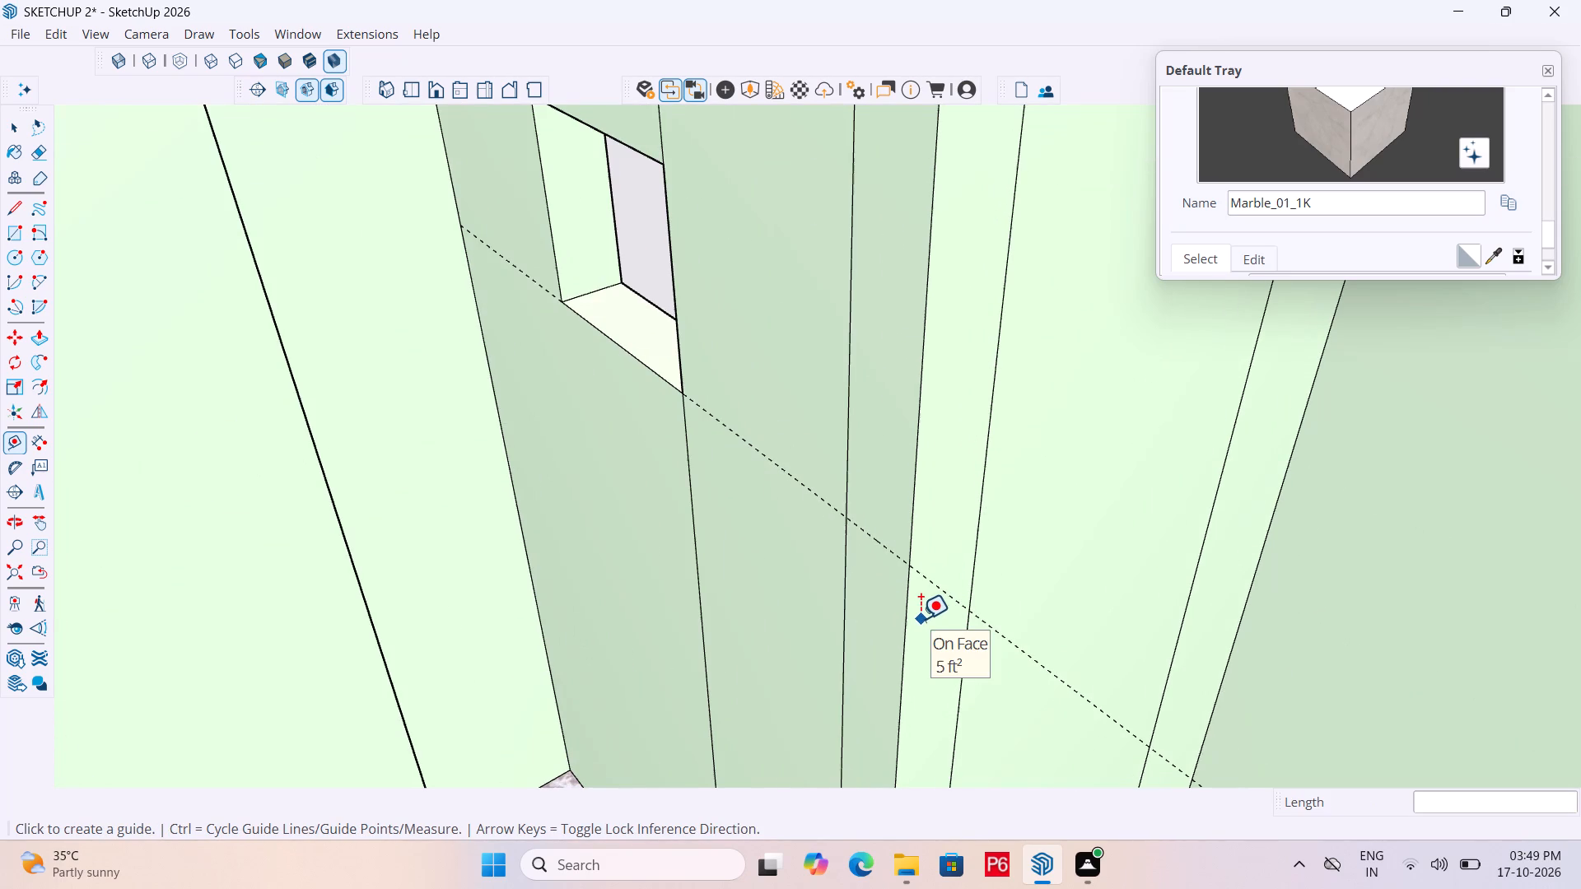
pyautogui.press('l')
pyautogui.click(913, 566)
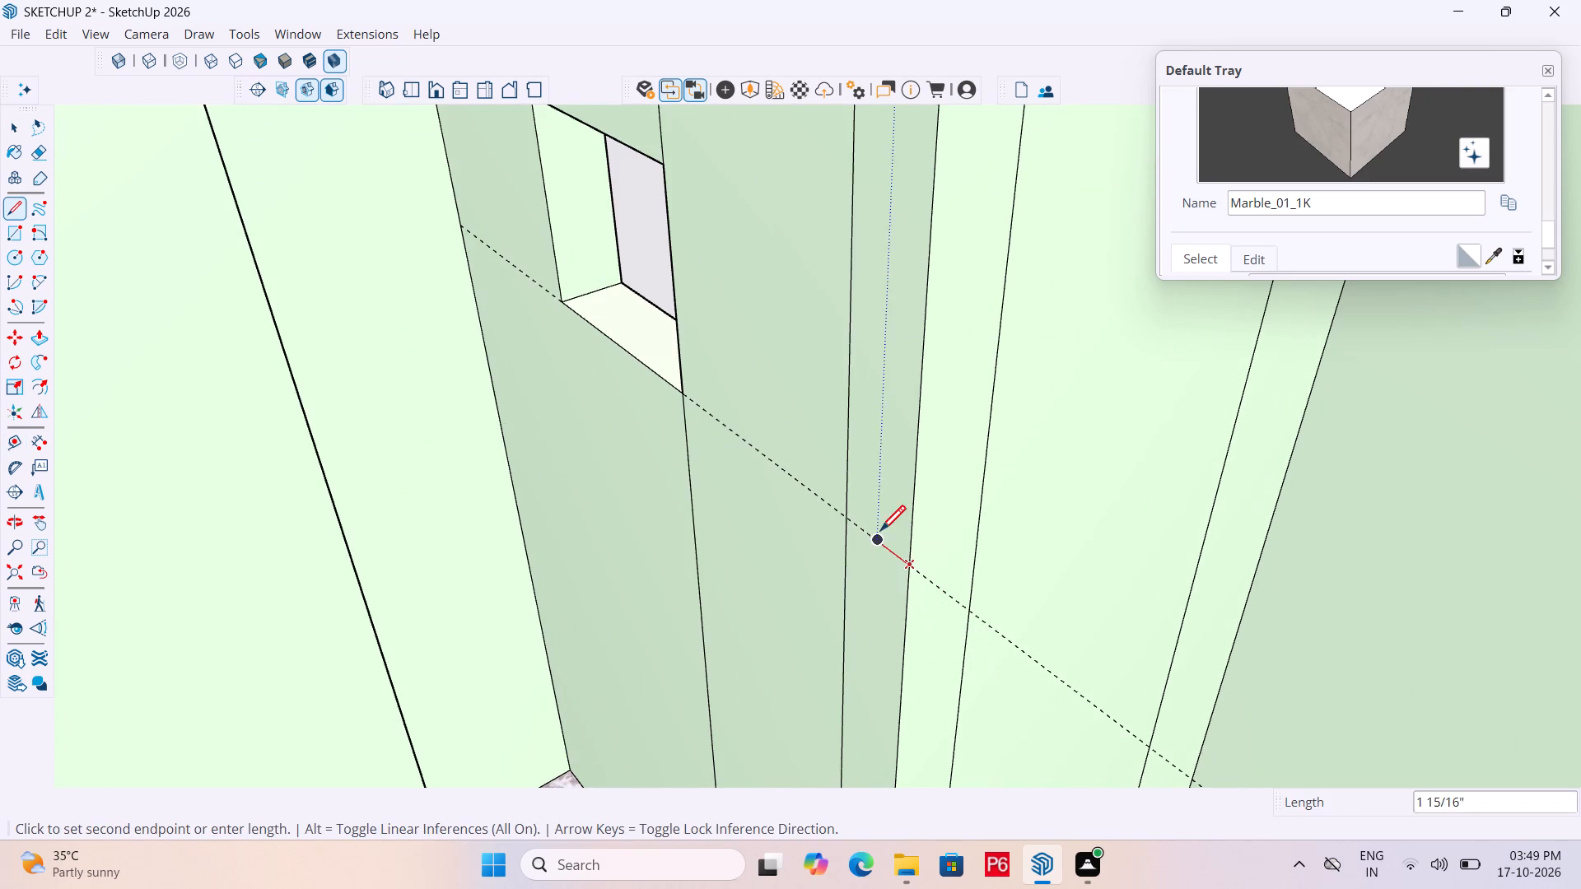
pyautogui.click(849, 516)
pyautogui.press('space')
# Erase the guide line at the bathroom doorway.
pyautogui.scroll(-6, 896, 564)
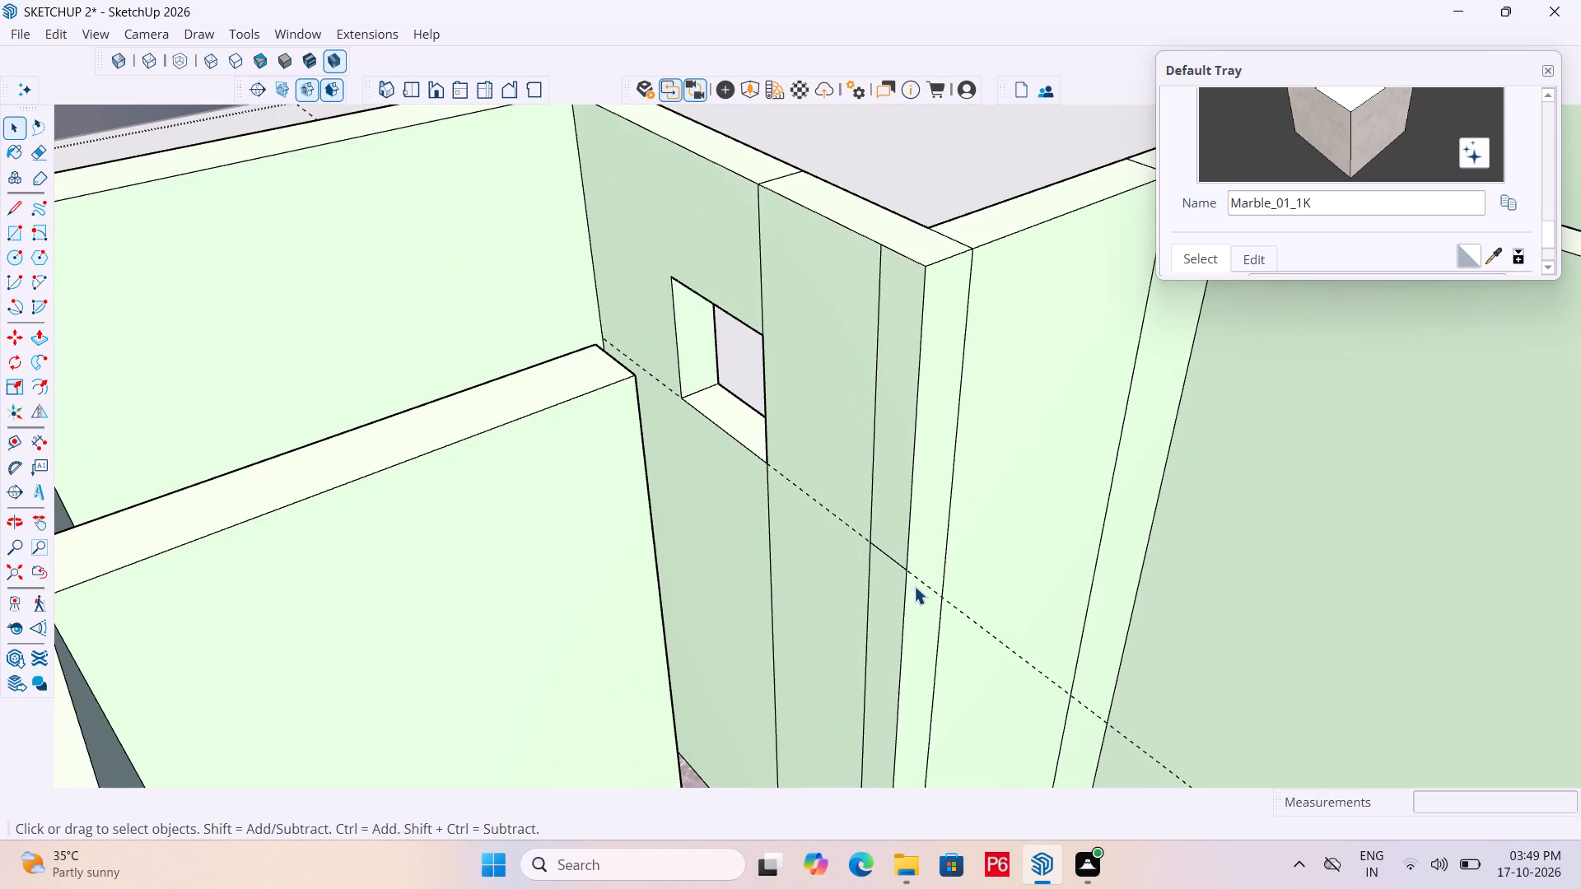
pyautogui.press('e')
pyautogui.moveTo(980, 598); pyautogui.dragTo(967, 622)
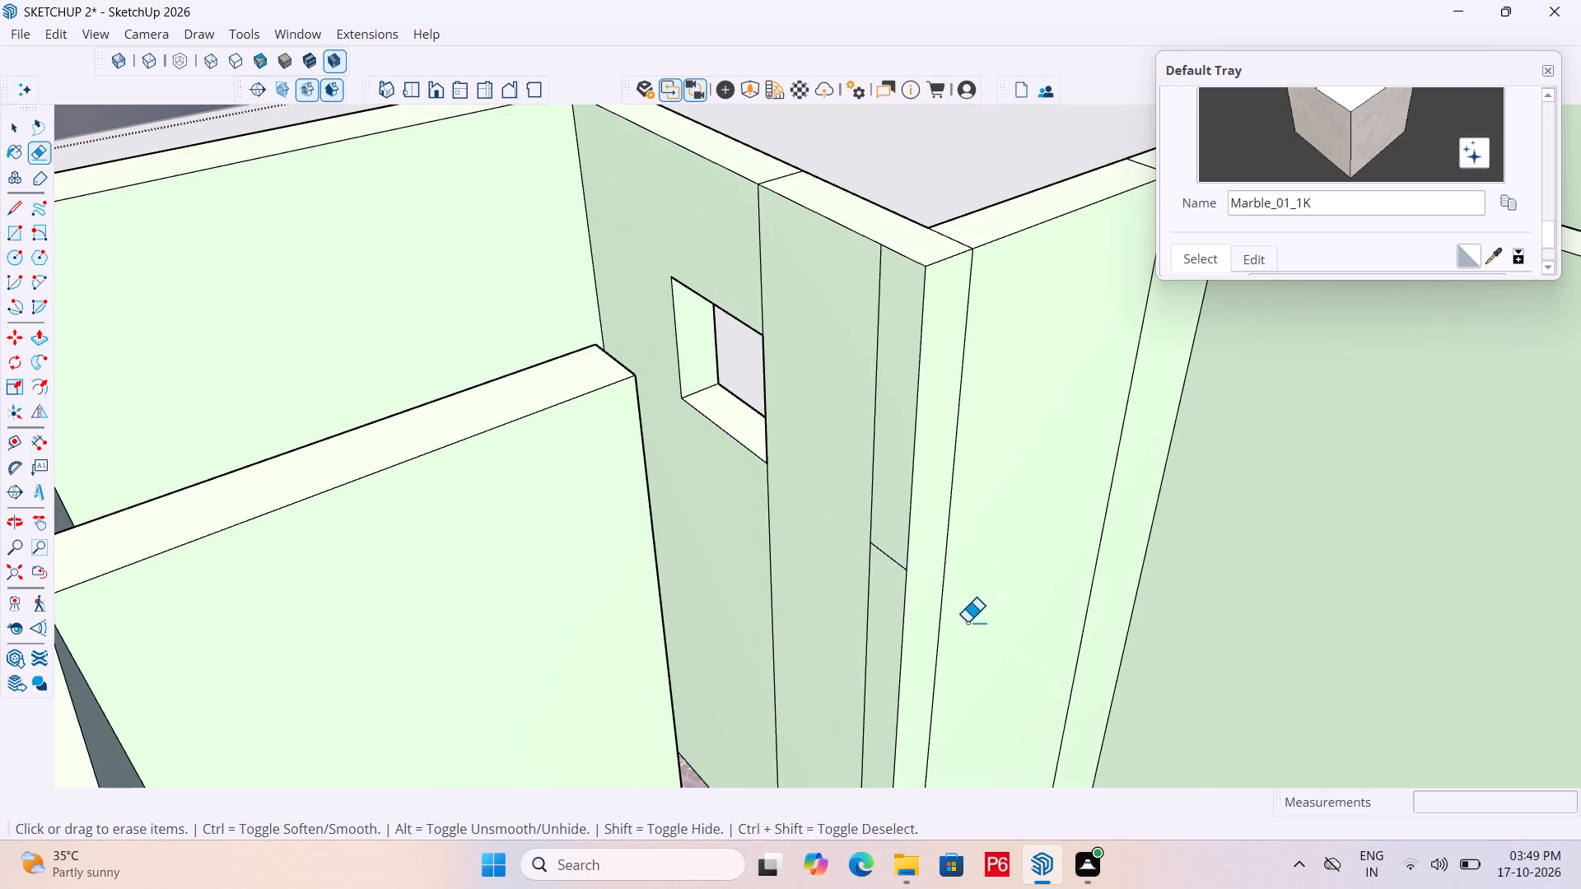
pyautogui.click(967, 622)
# Extrude the upper wall end face 2'6" across the bathroom doorway to close the wall above the door.
pyautogui.press('p')
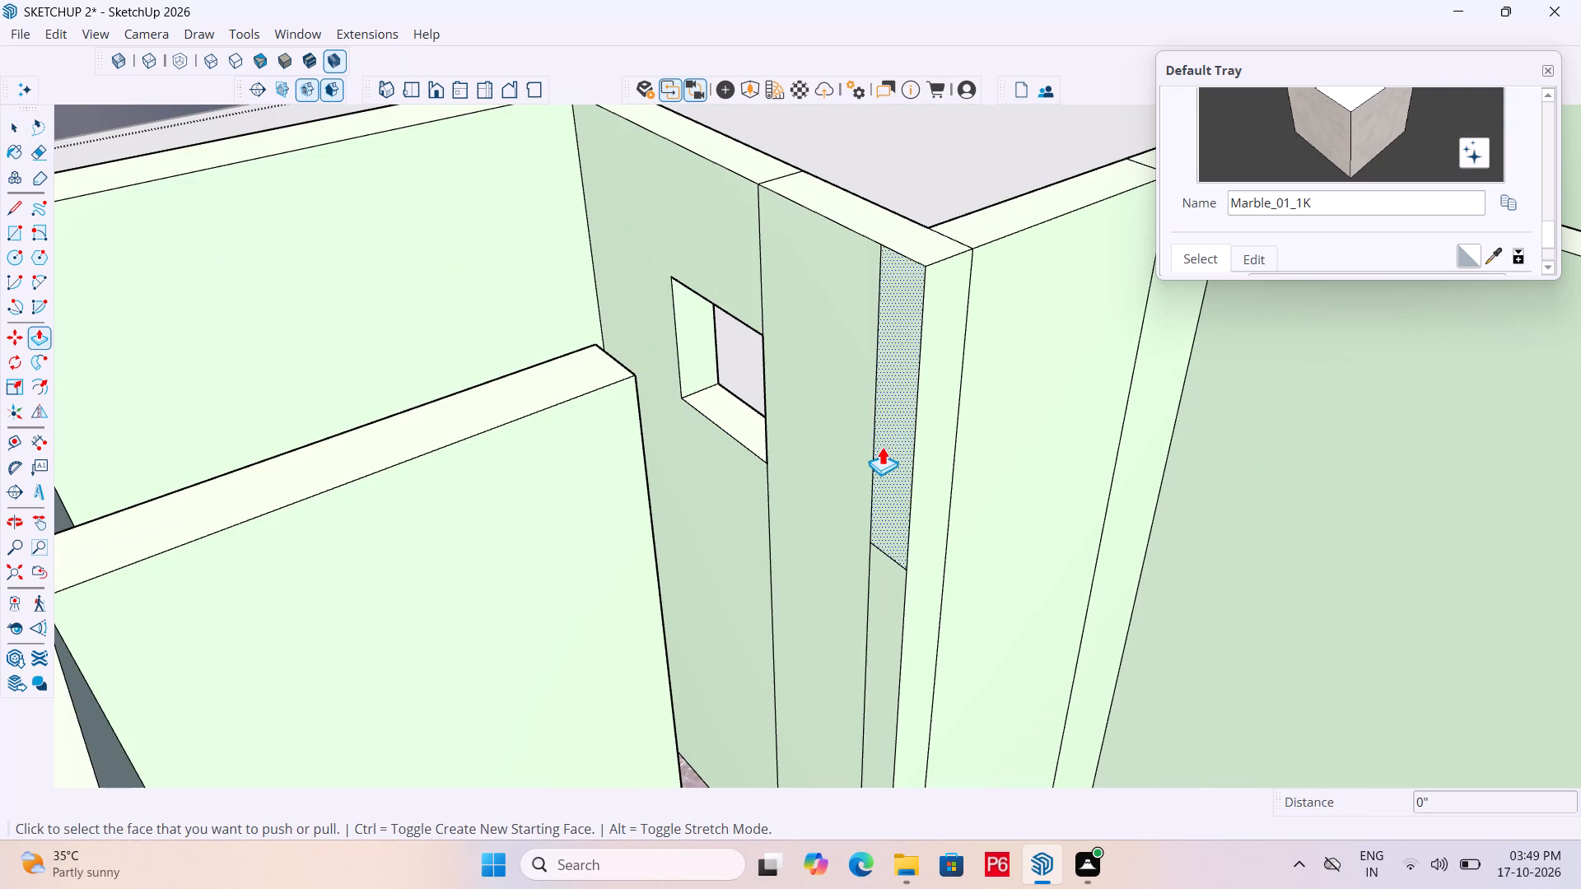
pyautogui.click(882, 446)
pyautogui.click(646, 529)
# Save the model.
pyautogui.scroll(-5, 760, 497)
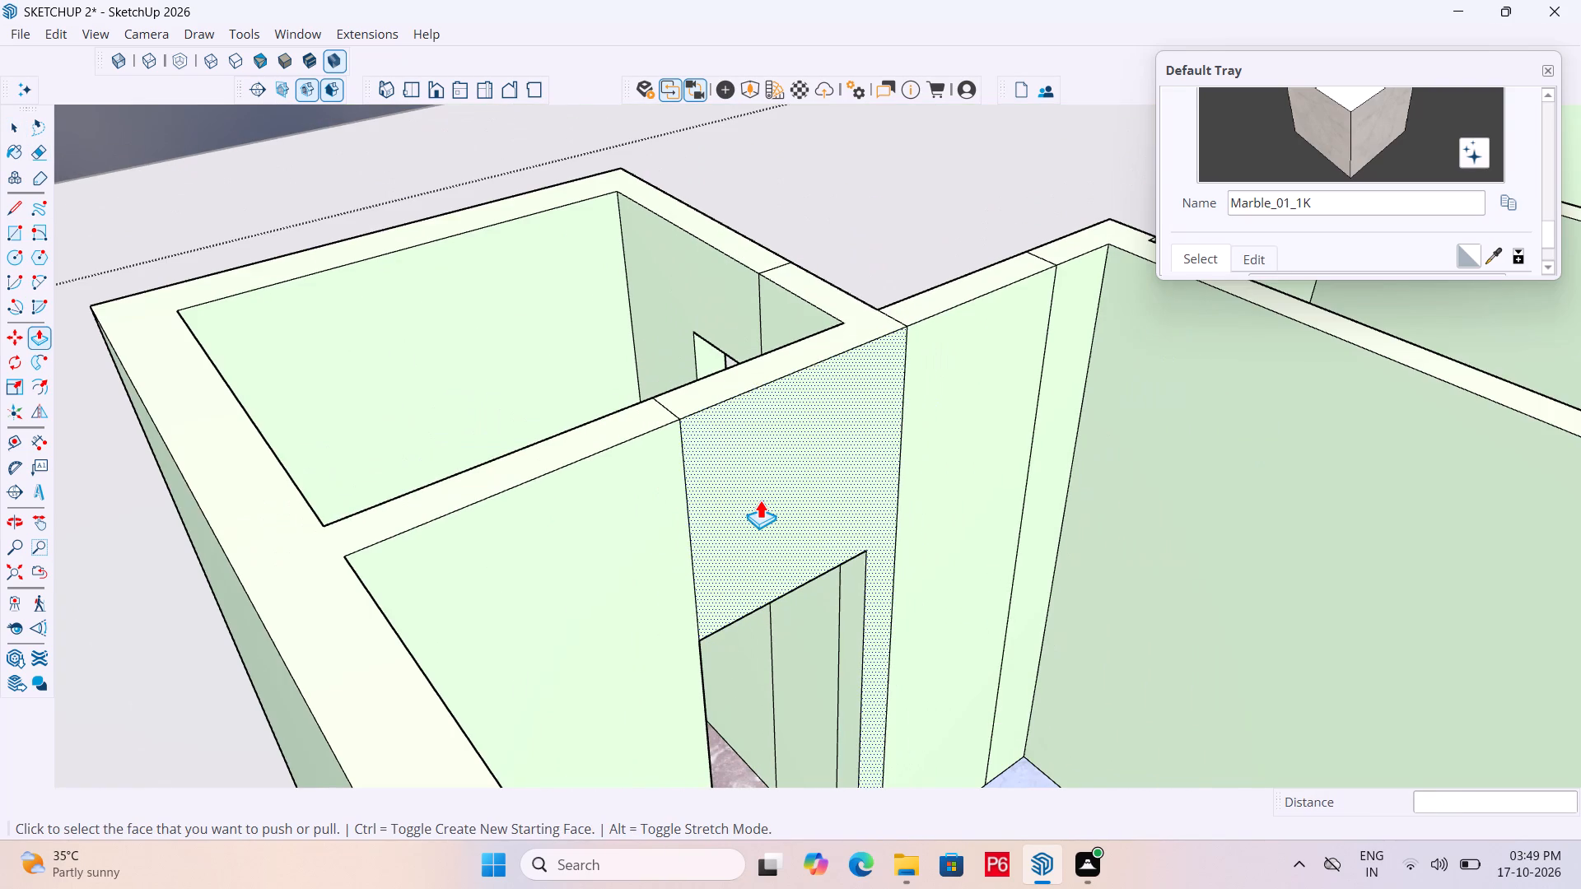
pyautogui.hotkey('ctrl', 's')
pyautogui.hotkey('ctrl', 's')
pyautogui.hotkey('ctrl', 's')
pyautogui.hotkey('ctrl', 's')
pyautogui.hotkey('ctrl', 's')
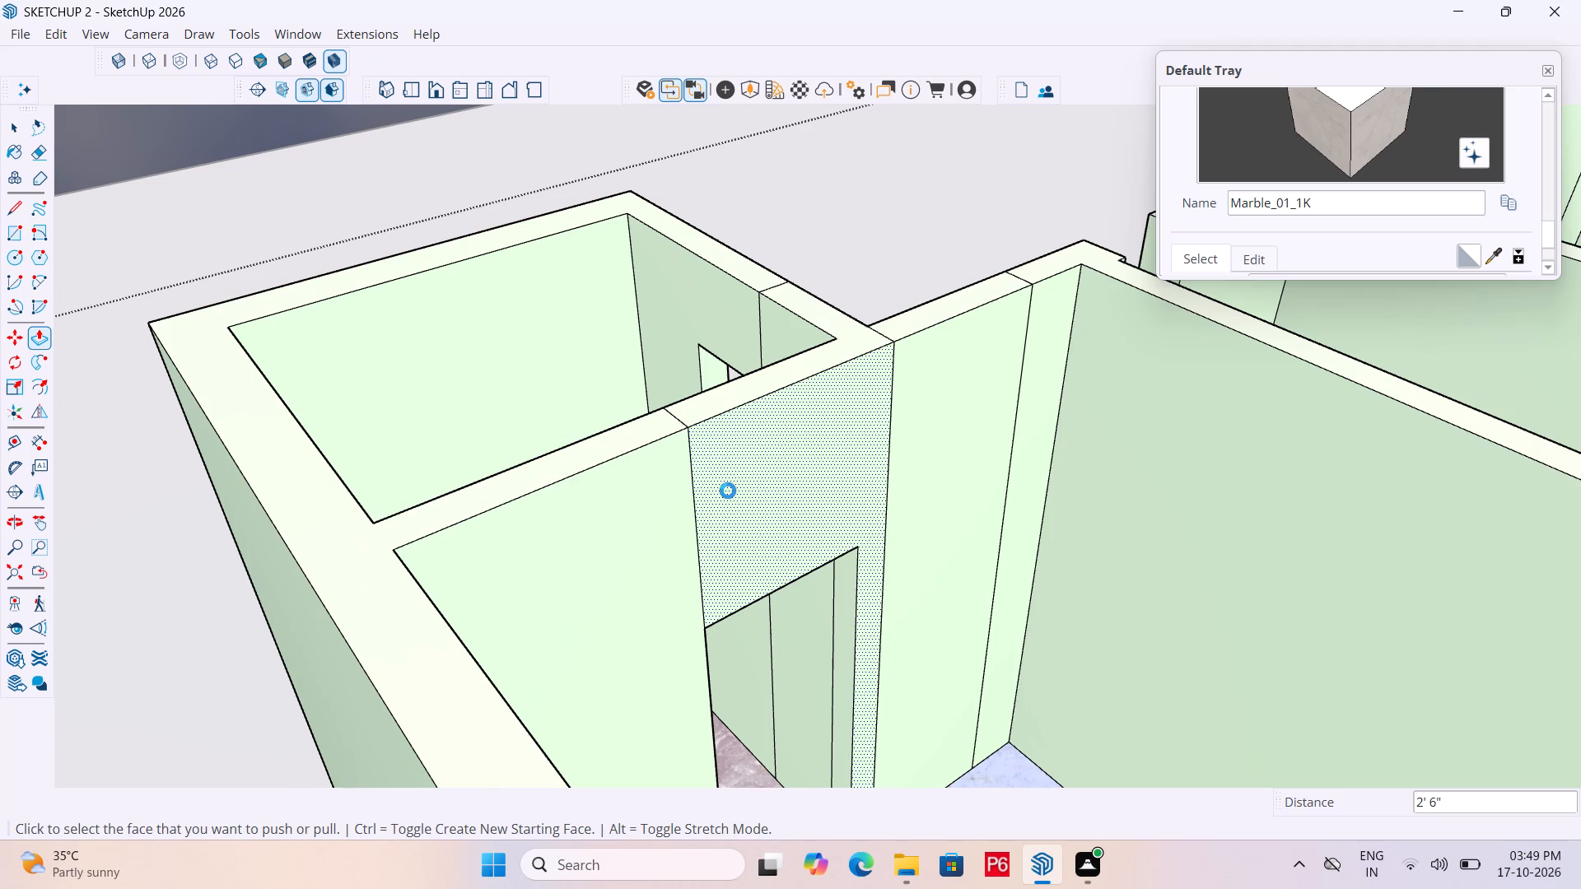
# Place a guide 3' below the wall top on the wall face at the outer opening beside the living room sofa.
pyautogui.scroll(-7, 653, 489)
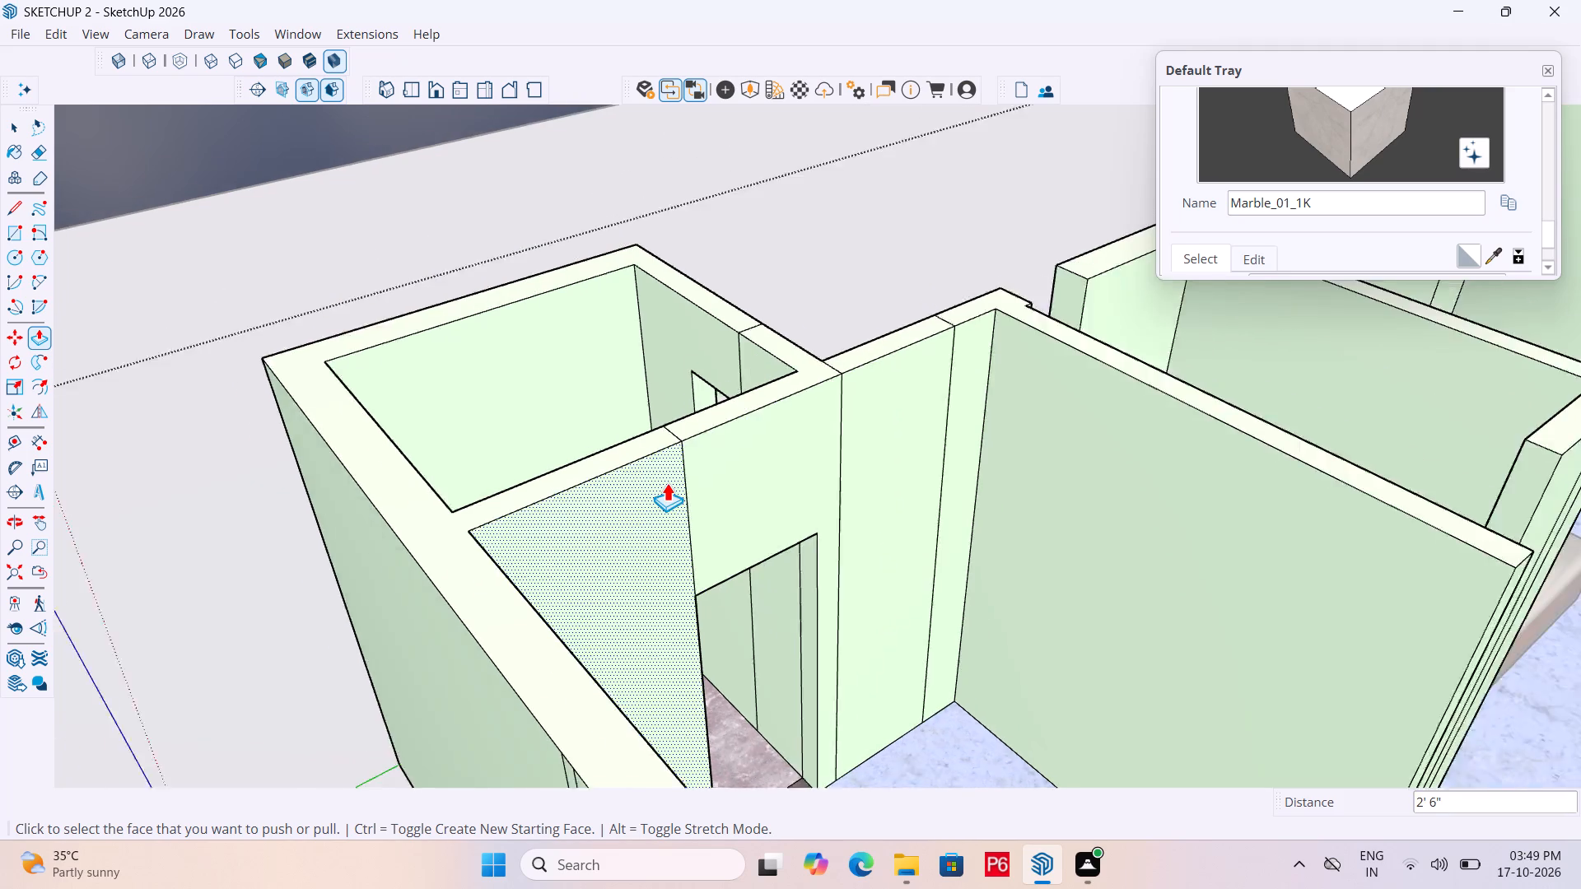
pyautogui.scroll(-15, 667, 482)
pyautogui.scroll(-6, 683, 497)
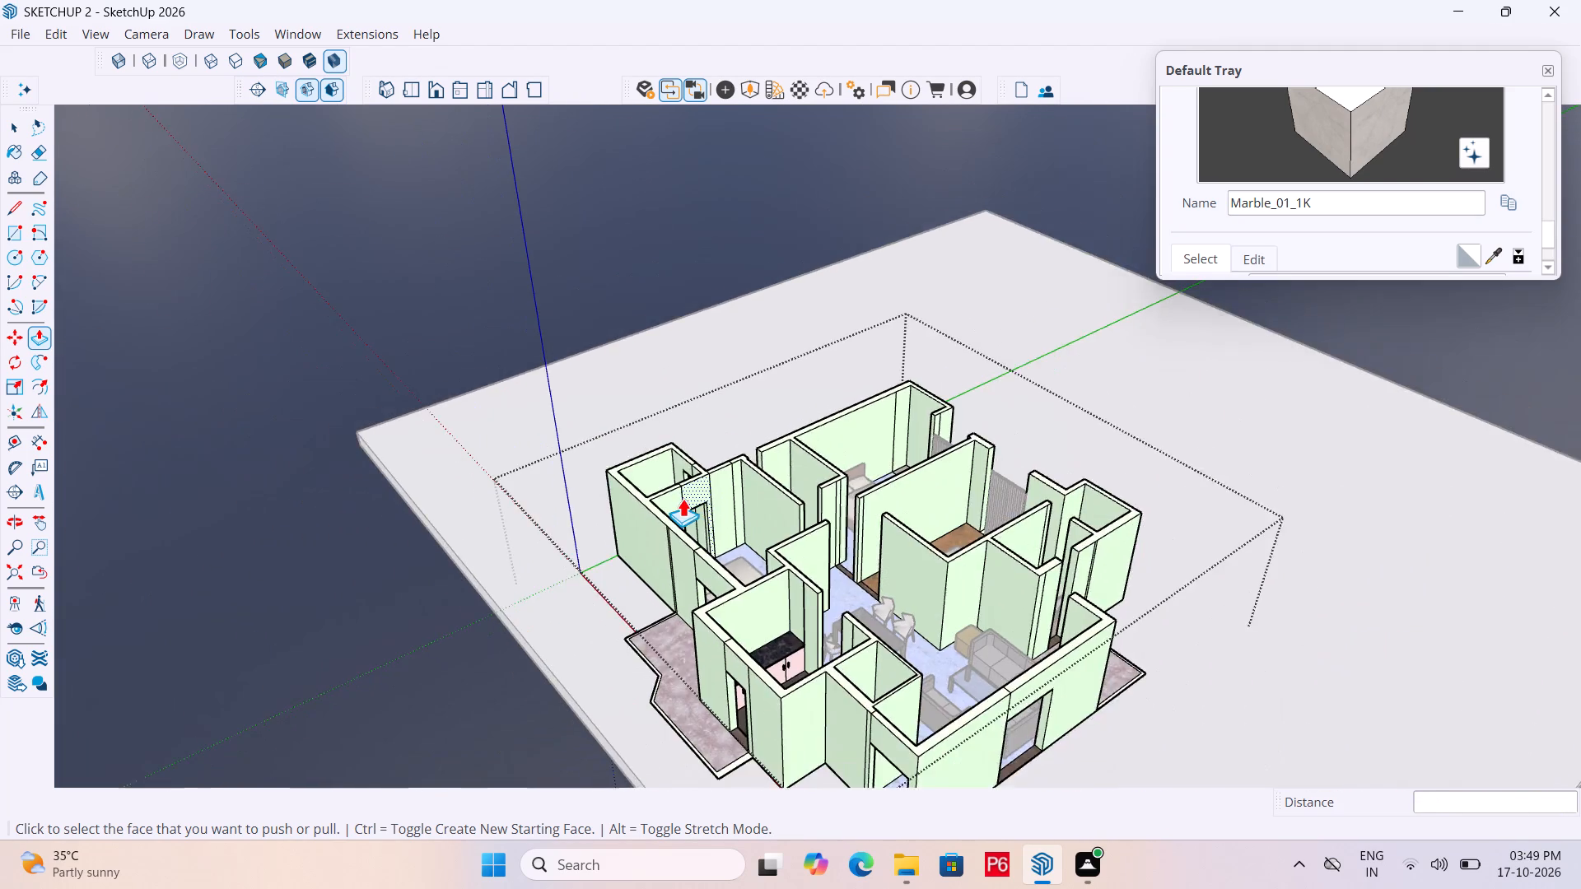
pyautogui.scroll(-4, 702, 509)
pyautogui.moveTo(961, 566); pyautogui.dragTo(516, 571, button='middle')
pyautogui.scroll(4, 792, 541)
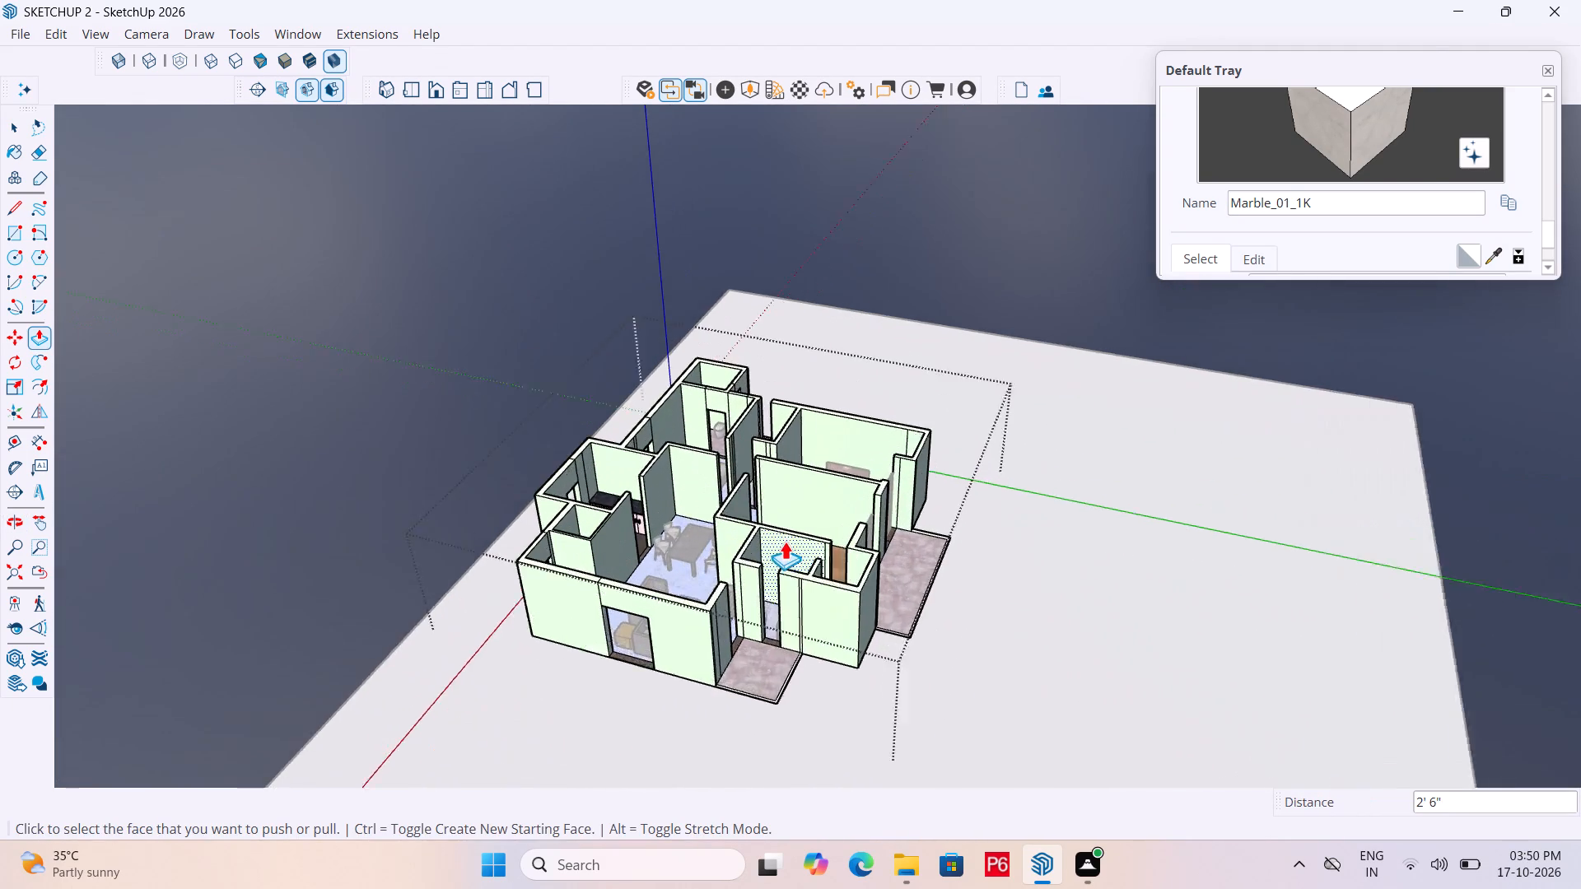
pyautogui.scroll(1, 785, 541)
pyautogui.moveTo(718, 544); pyautogui.dragTo(505, 533, button='middle')
pyautogui.scroll(5, 505, 533)
pyautogui.scroll(6, 644, 546)
pyautogui.scroll(1, 718, 563)
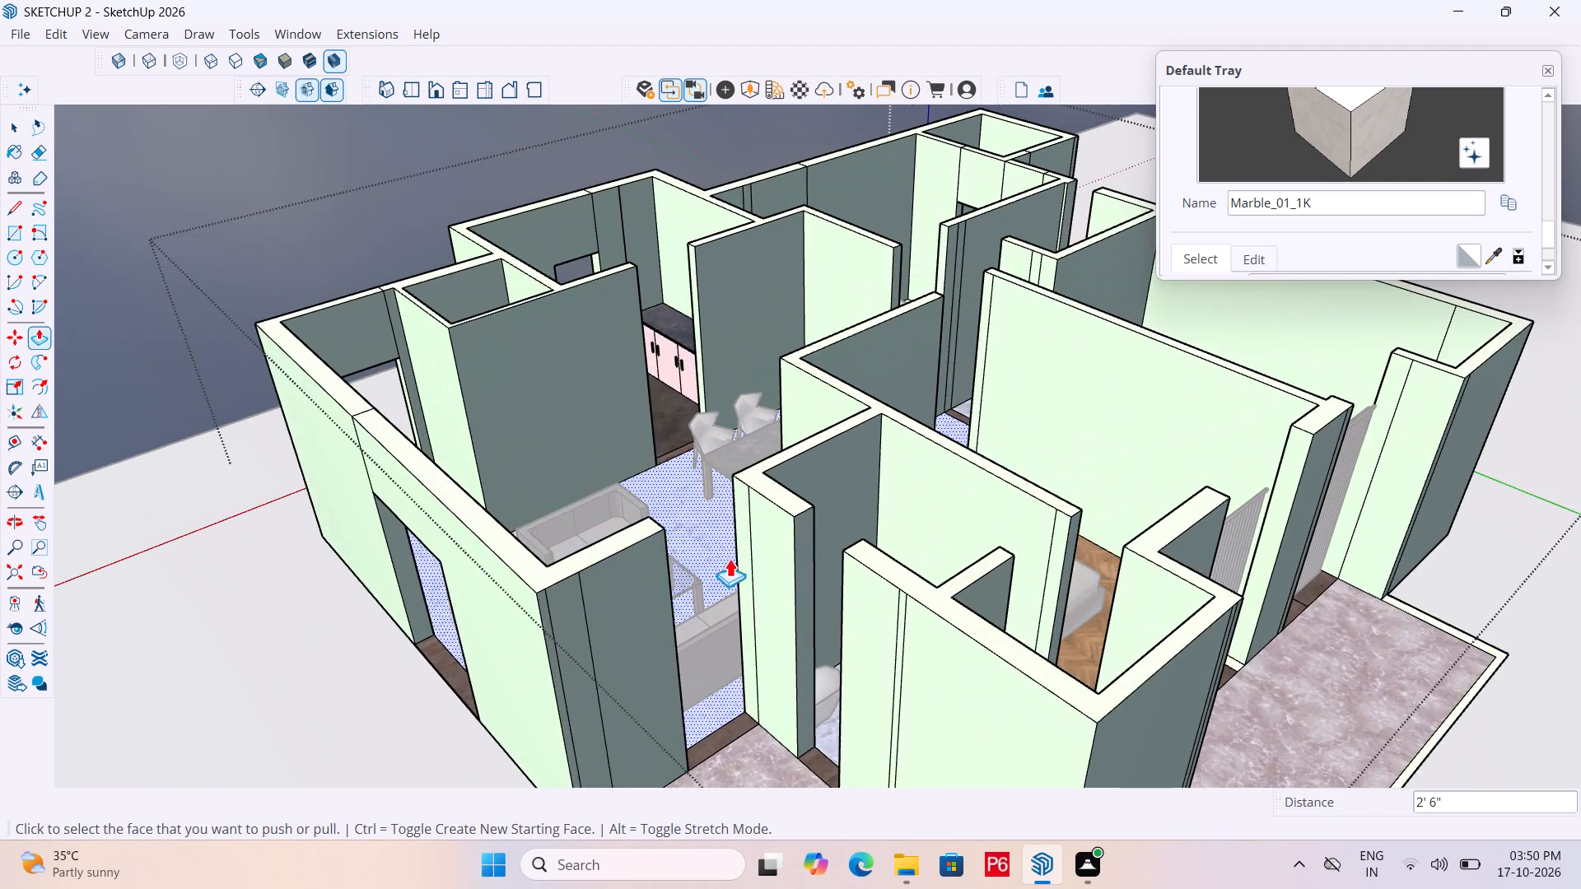
pyautogui.moveTo(730, 558); pyautogui.dragTo(840, 542, button='middle')
pyautogui.scroll(4, 861, 525)
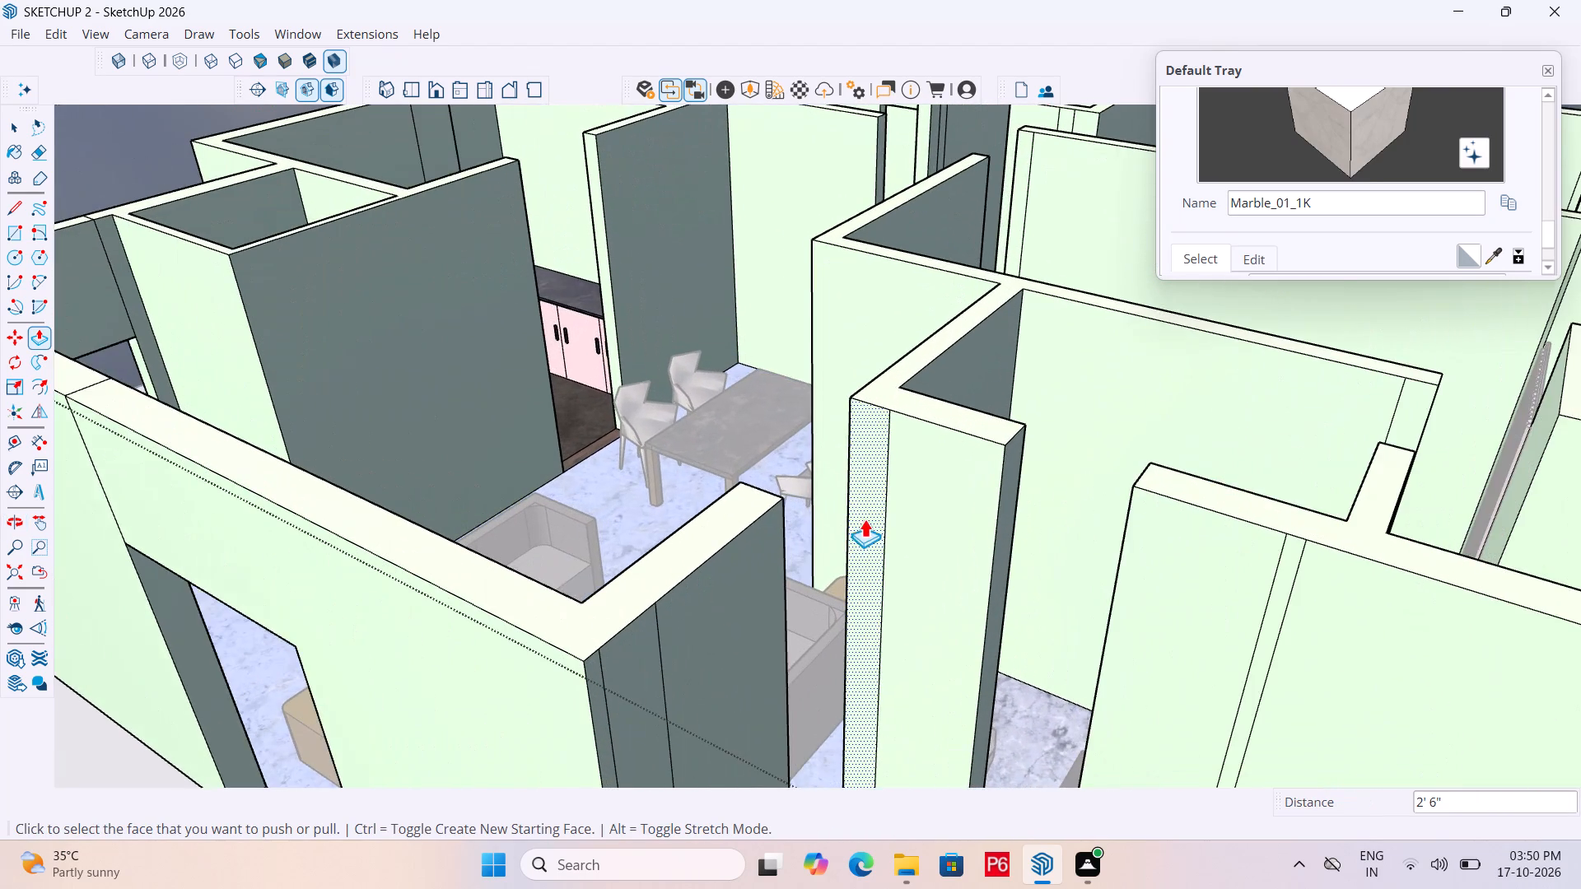
pyautogui.scroll(3, 876, 501)
pyautogui.press('t')
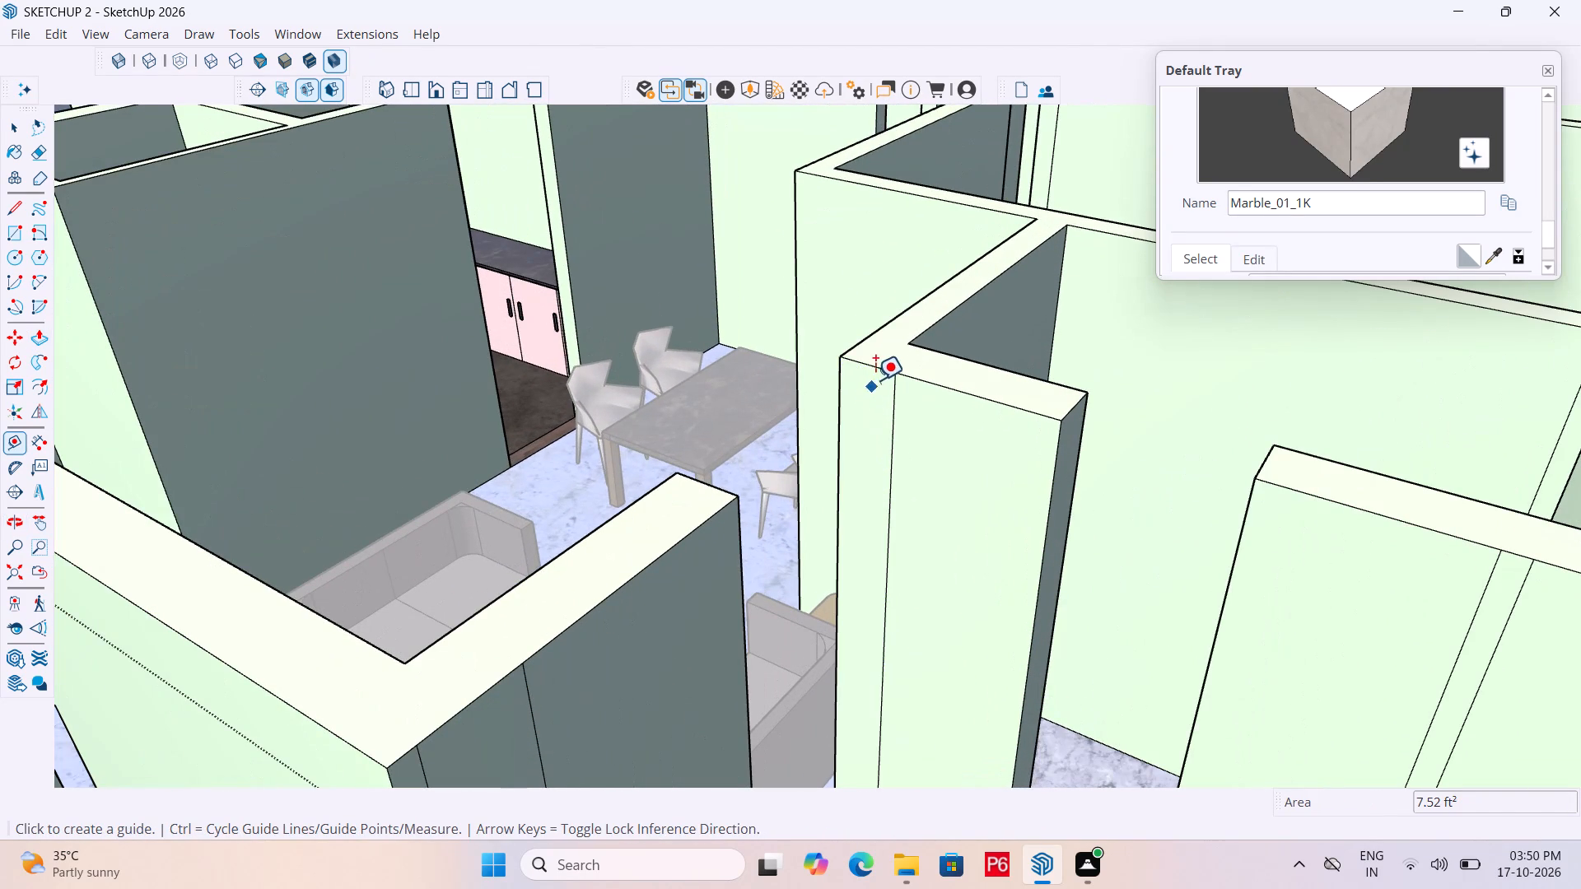
pyautogui.click(881, 370)
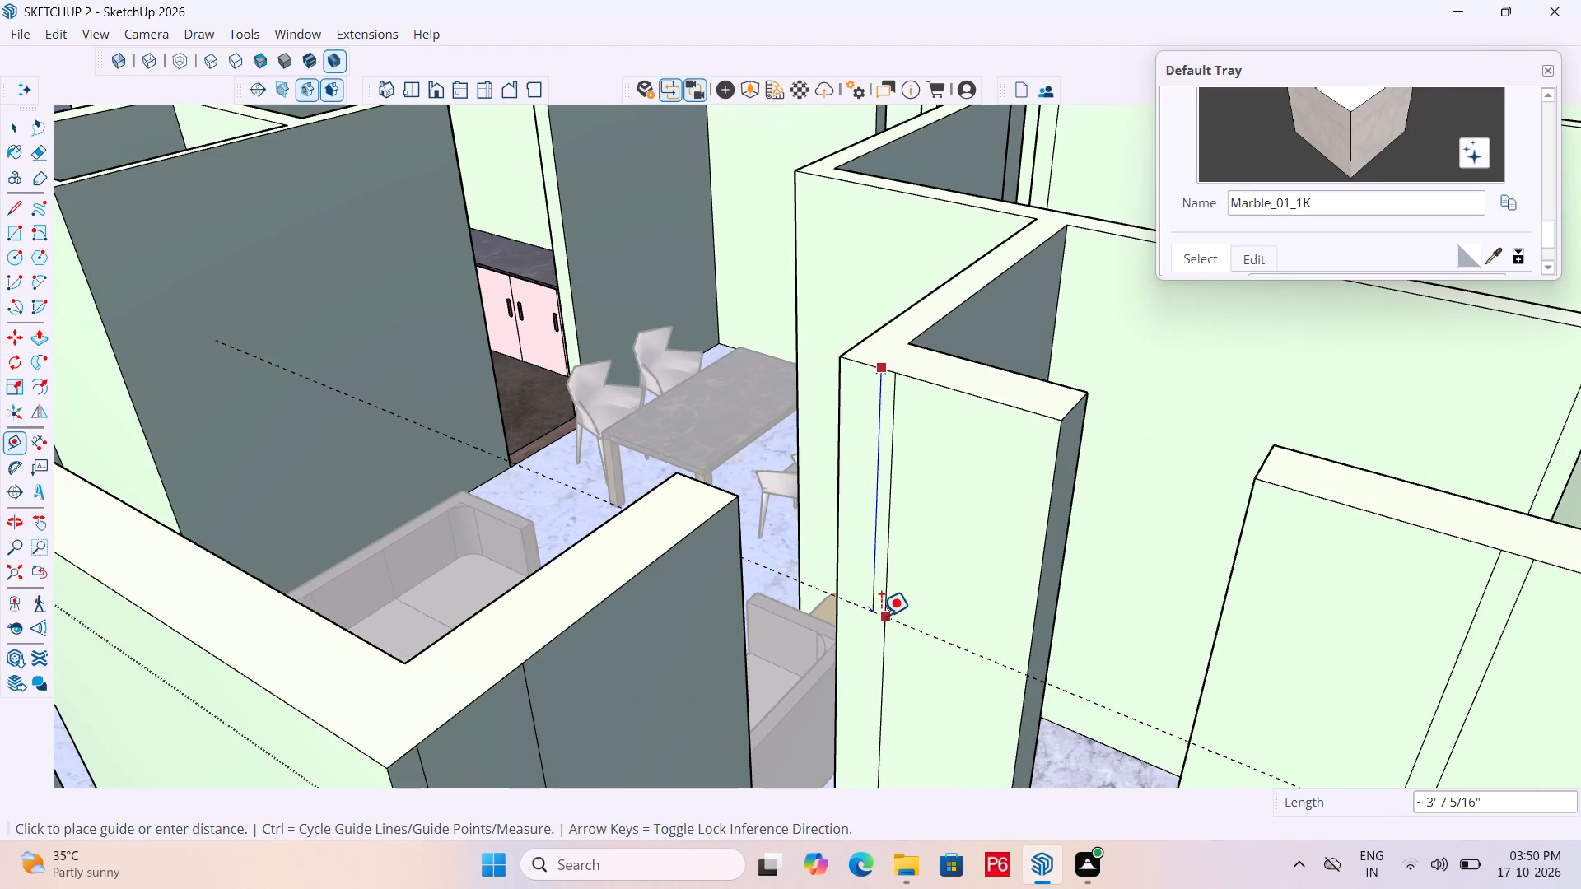
pyautogui.write("3'")
pyautogui.press('Return')
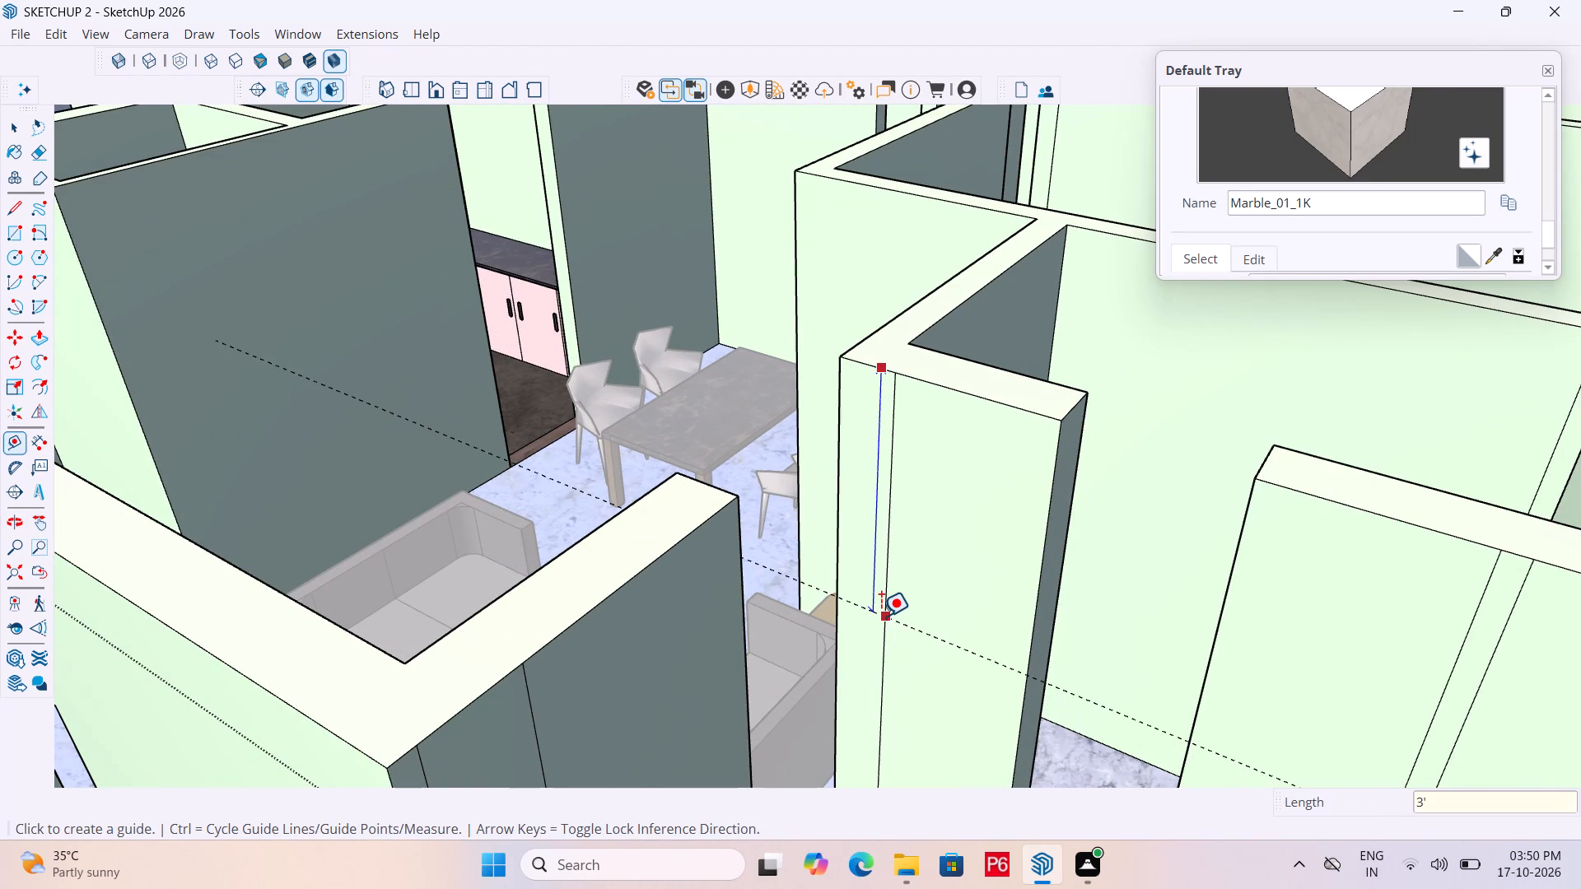
# Draw a 9" line along the 3' guide across the wall face at the living room's outer opening.
pyautogui.scroll(6, 863, 542)
pyautogui.press('l')
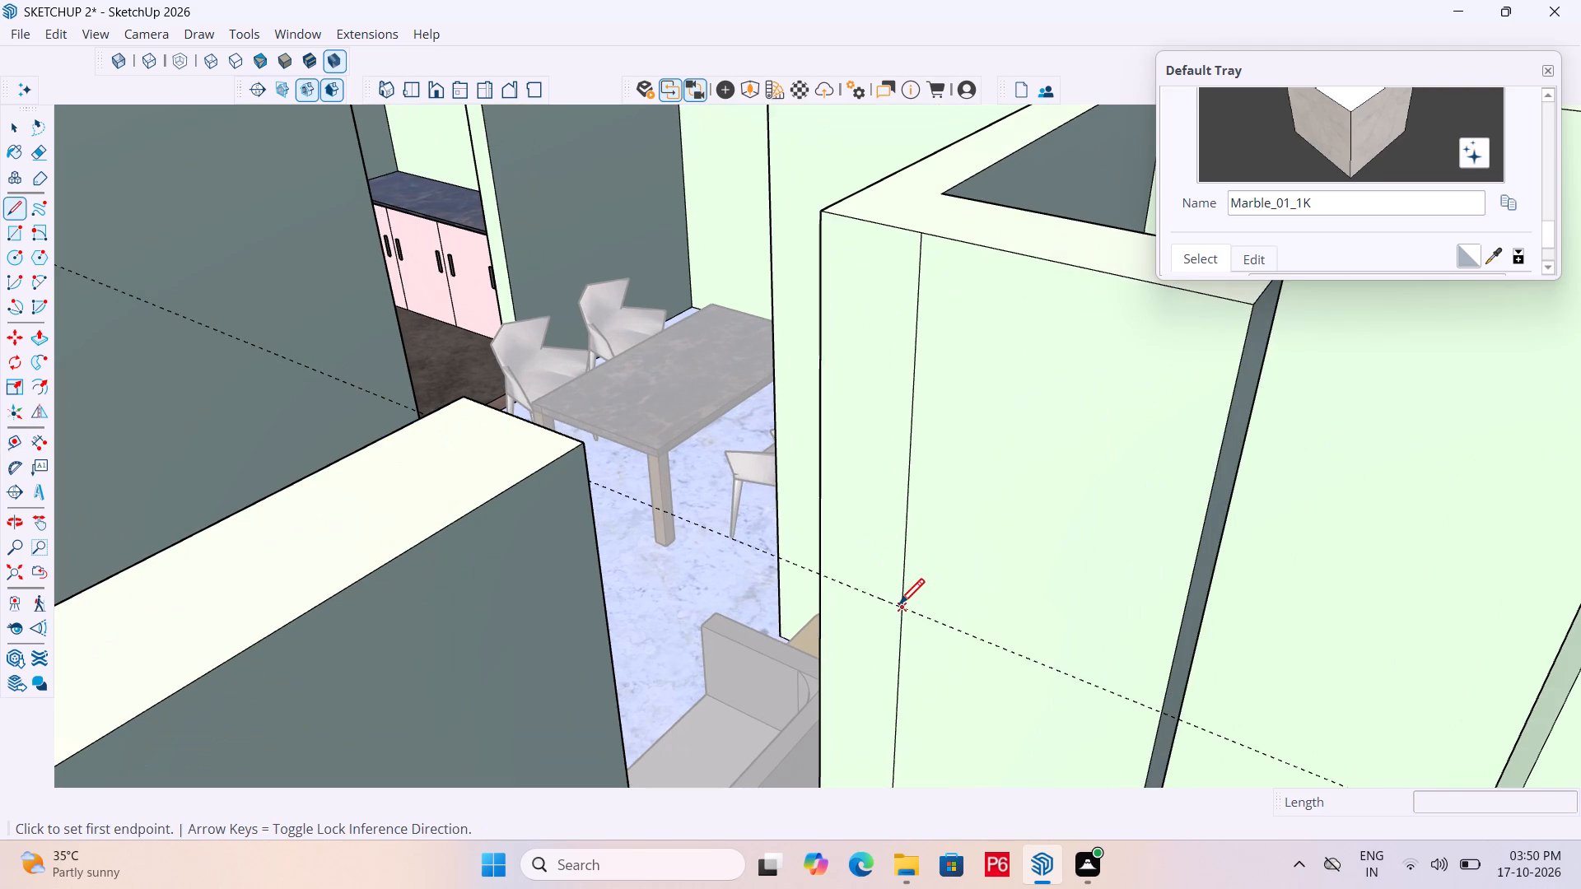
pyautogui.moveTo(899, 607); pyautogui.dragTo(851, 575)
pyautogui.click(821, 571)
pyautogui.press('space')
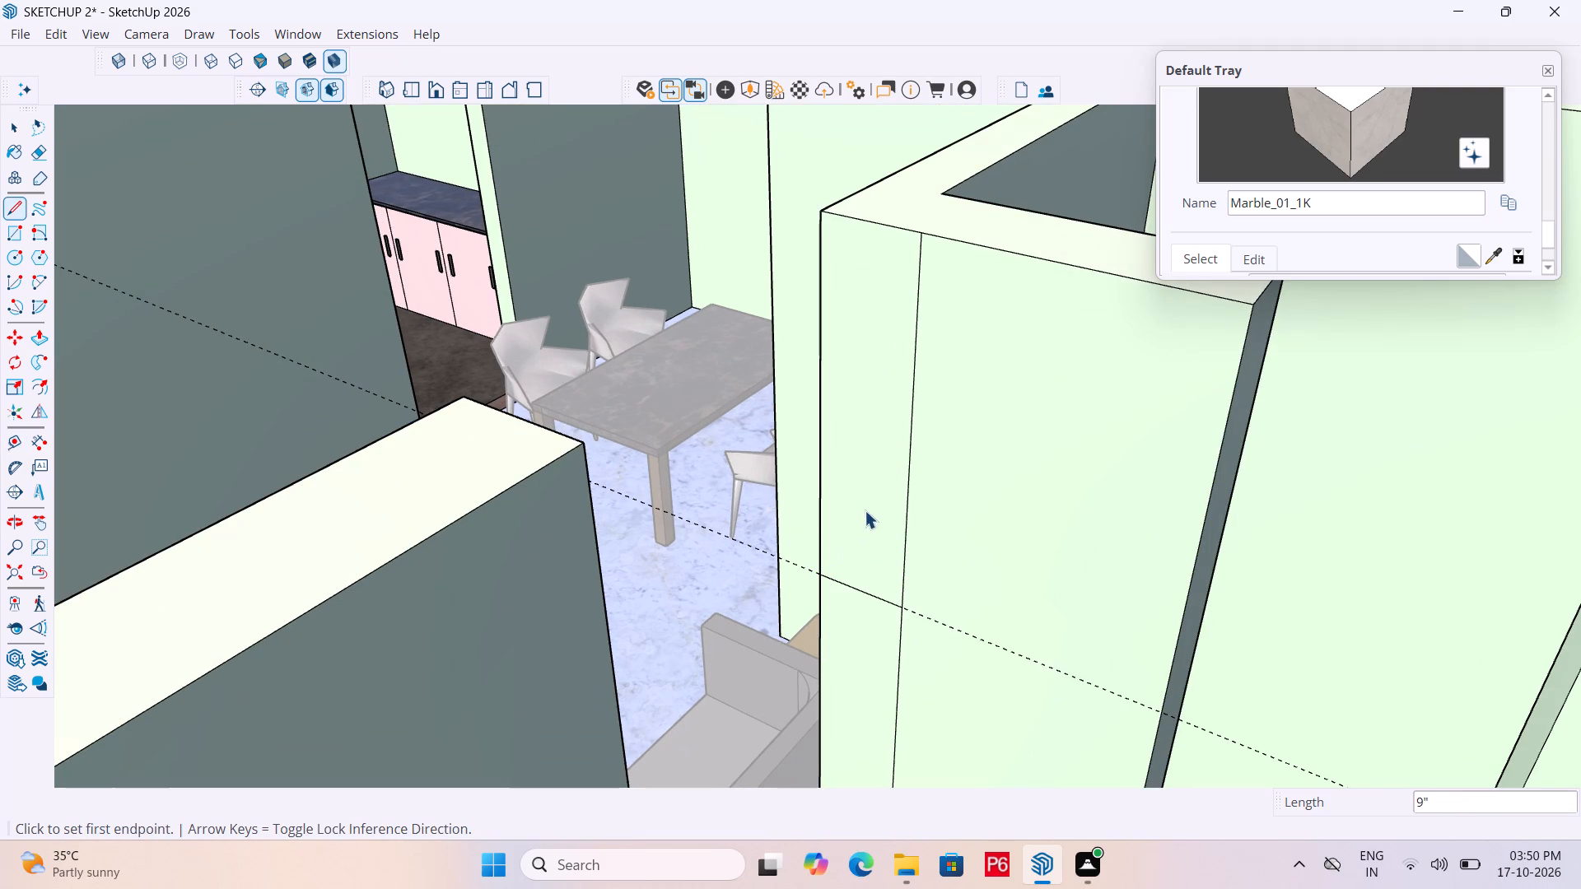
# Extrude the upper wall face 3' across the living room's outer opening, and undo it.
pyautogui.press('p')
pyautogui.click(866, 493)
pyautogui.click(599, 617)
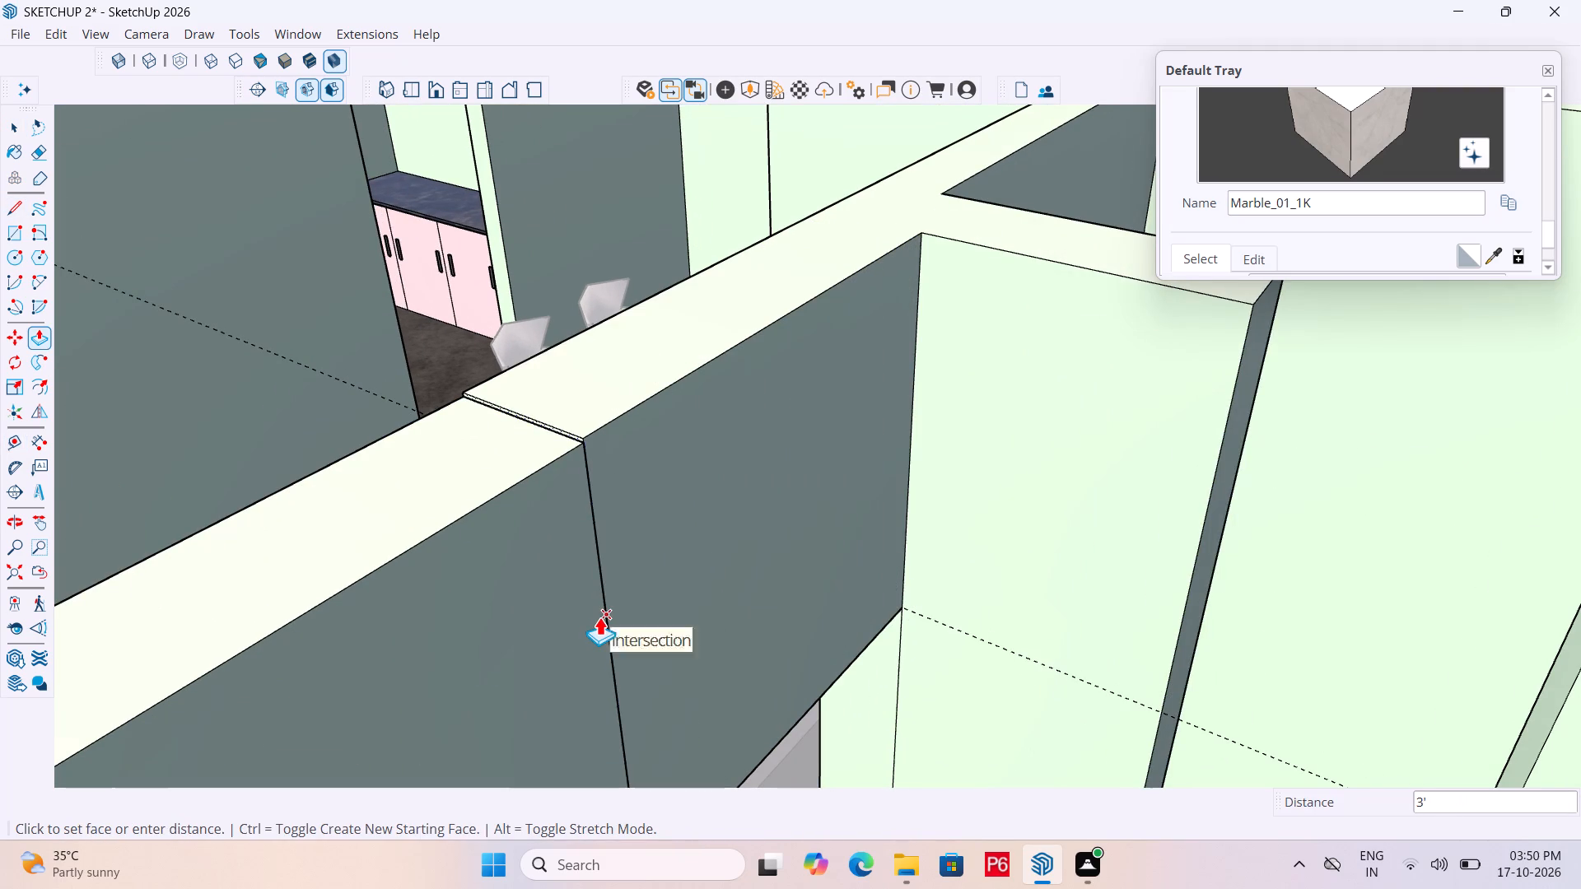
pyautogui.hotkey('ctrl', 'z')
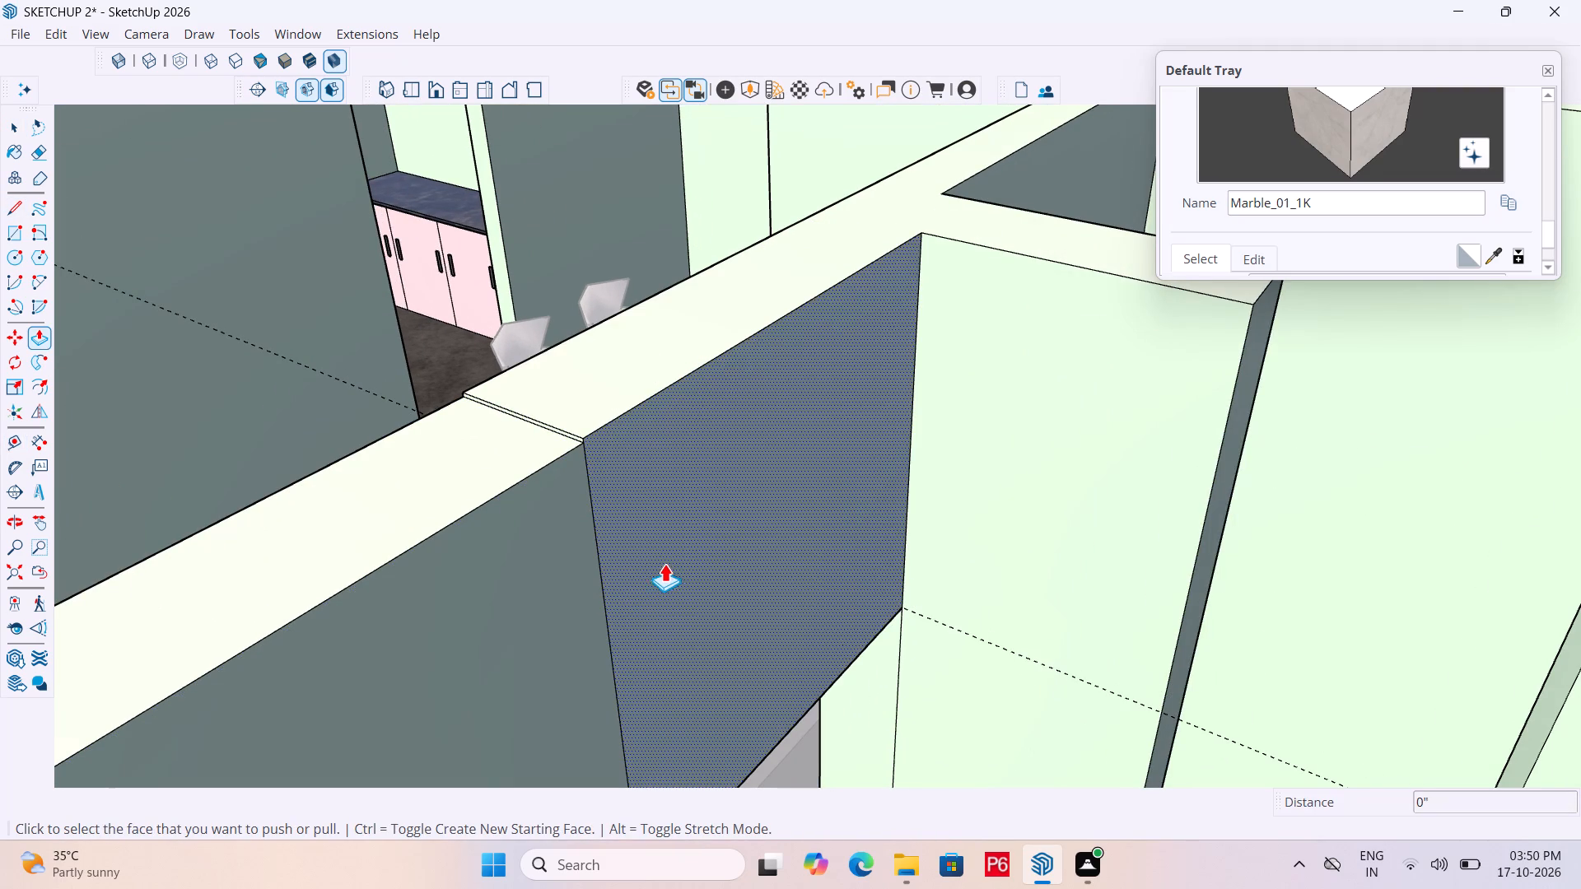
# Extrude the upper wall face 3' across the living room's outer opening to close the wall above it.
pyautogui.click(826, 508)
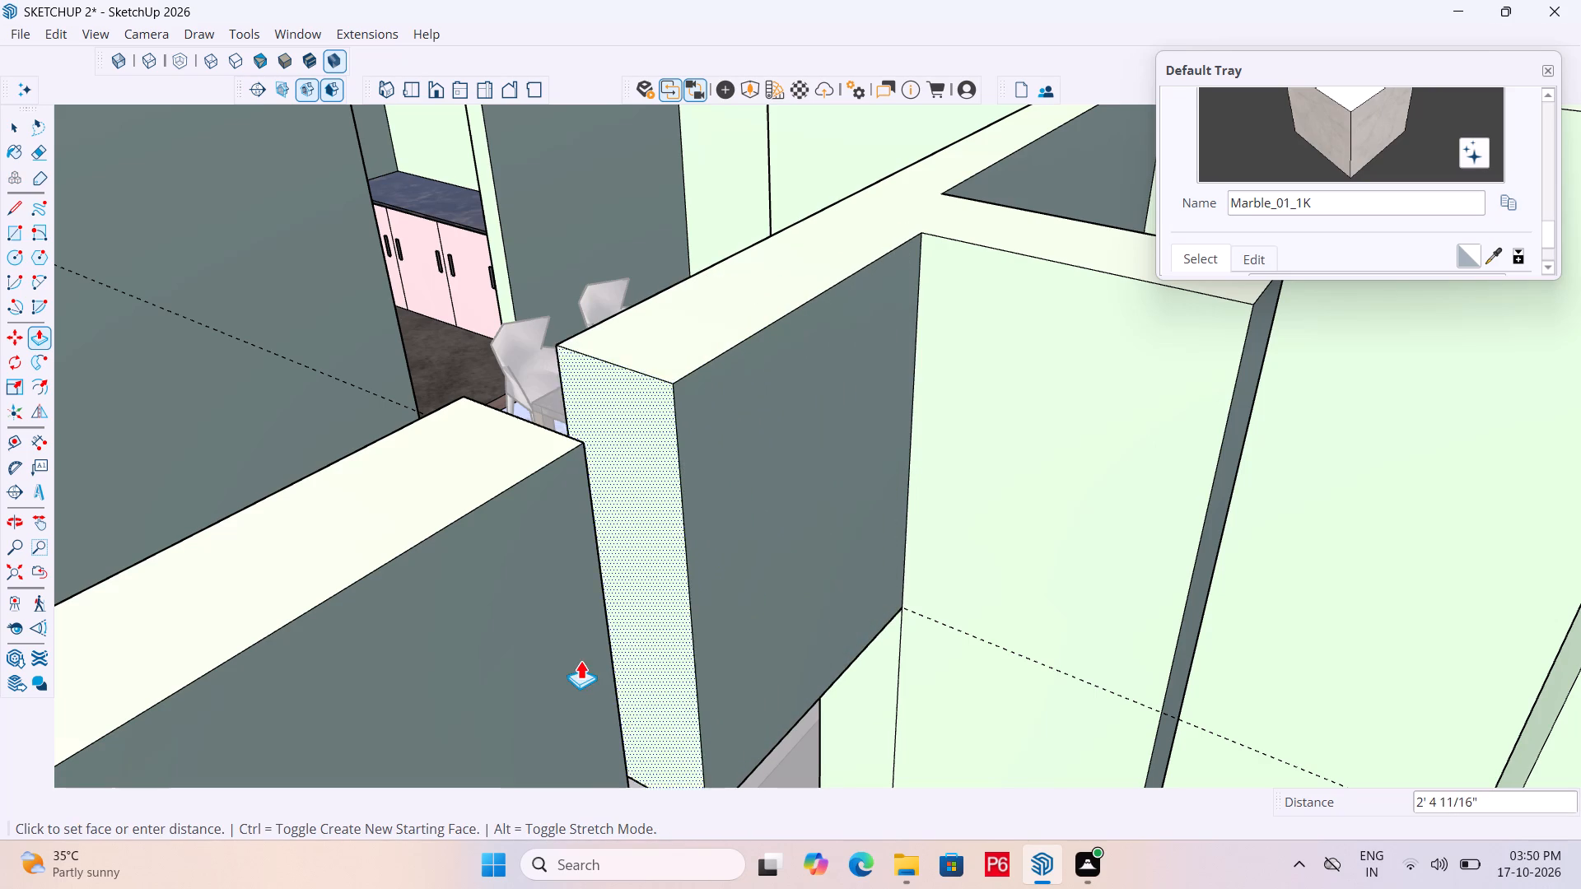
pyautogui.click(599, 567)
# Push the top face of the wall over the living room's outer opening 1/4" level with the adjoining wall top.
pyautogui.click(584, 399)
pyautogui.click(500, 447)
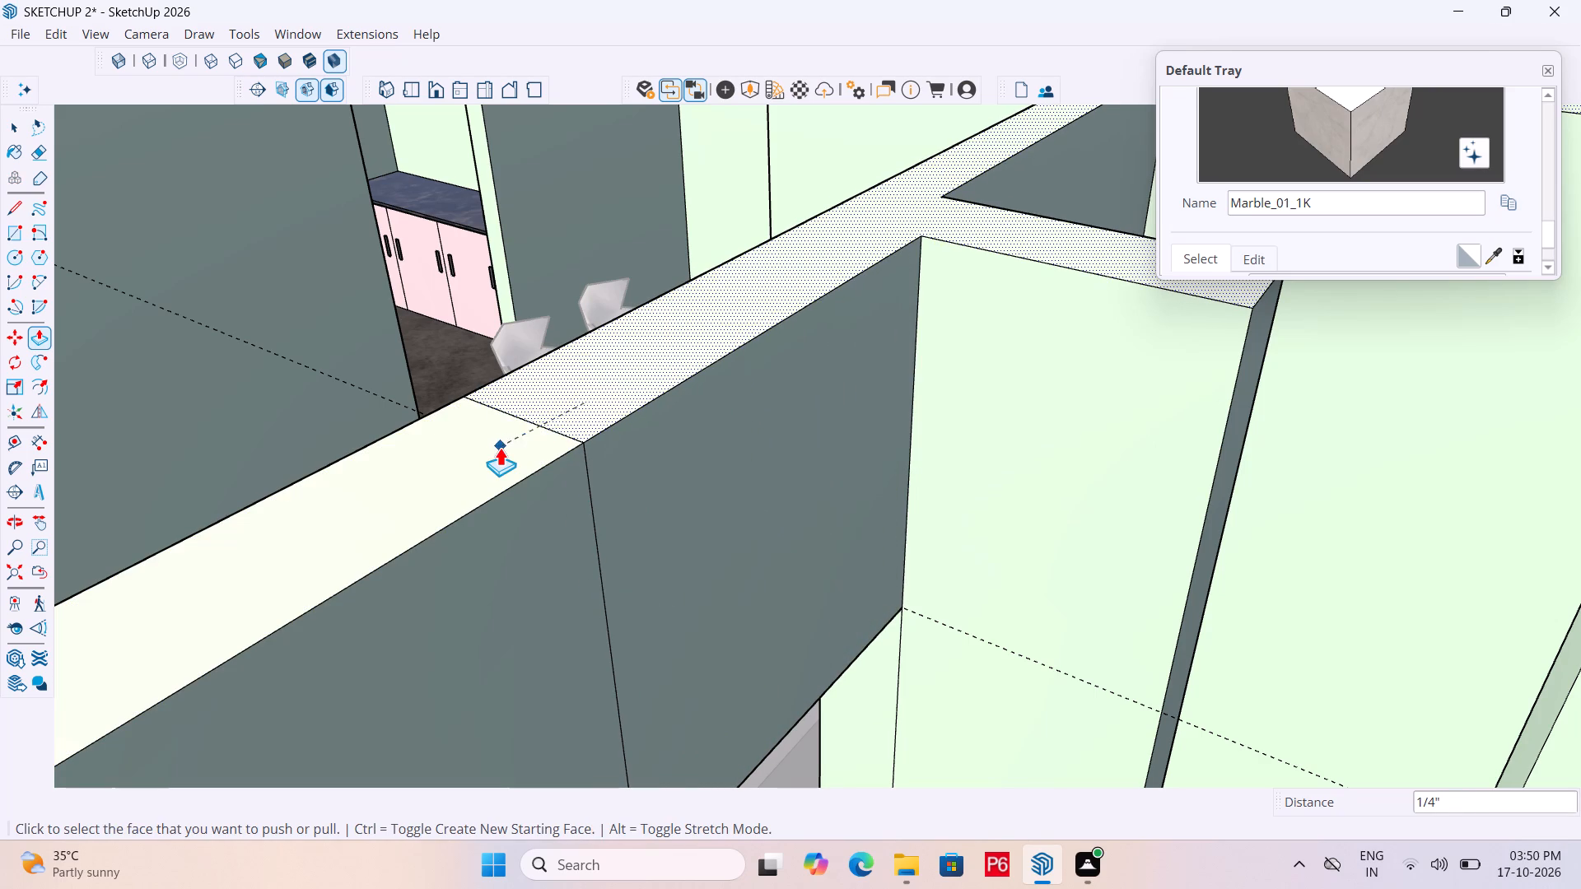
# Save the model.
pyautogui.scroll(-5, 523, 477)
pyautogui.scroll(-3, 591, 505)
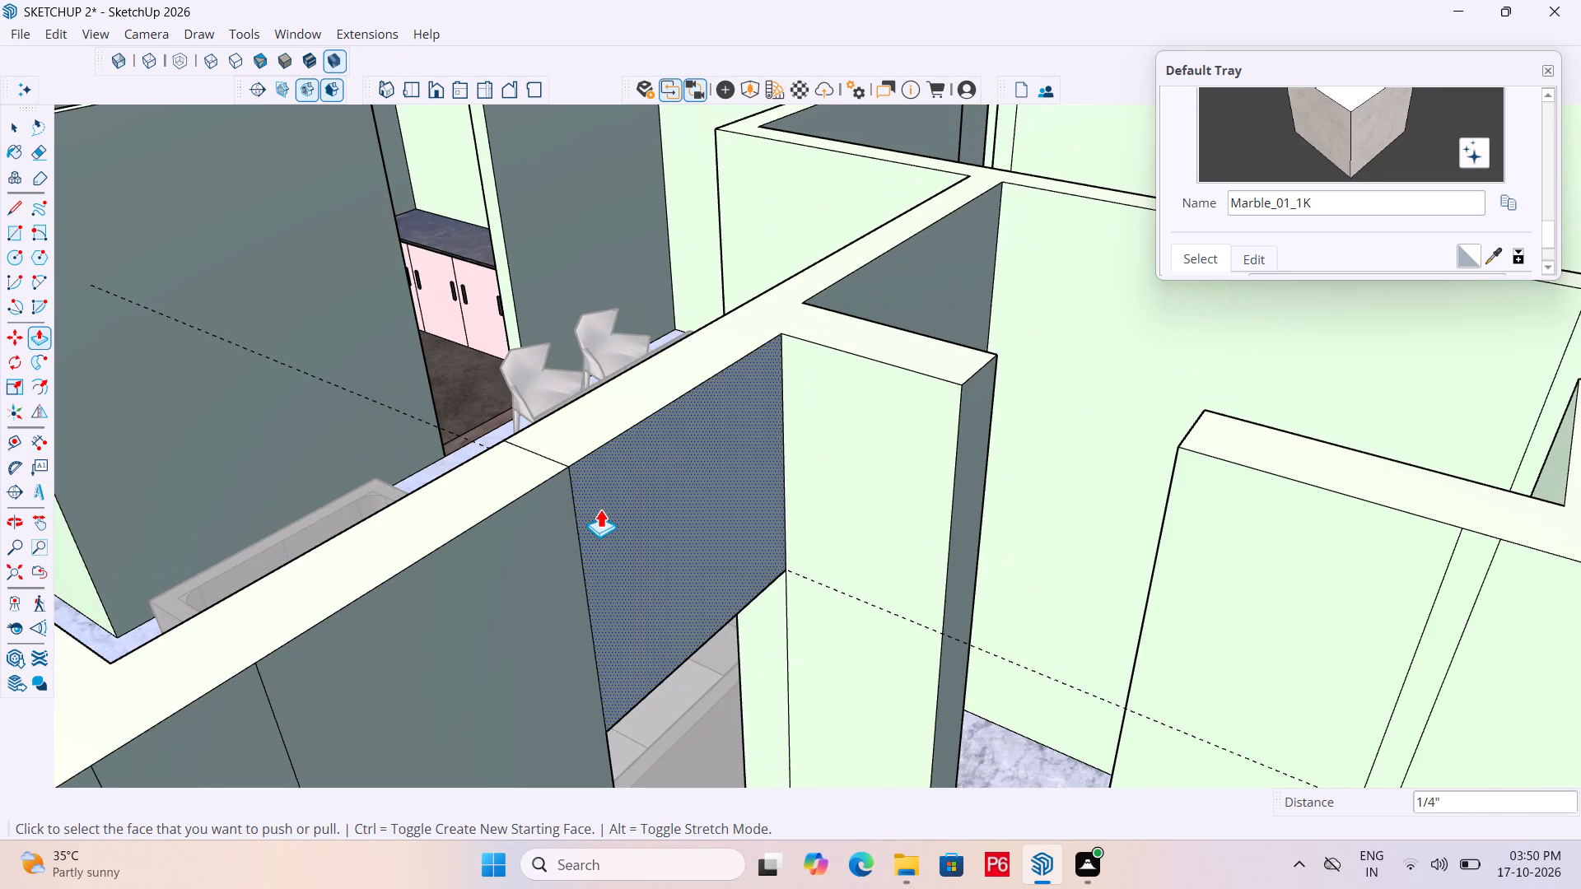
pyautogui.hotkey('ctrl', 's')
pyautogui.hotkey('ctrl', 's')
pyautogui.hotkey('ctrl', 's')
# Erase the guide line at the living room's outer opening.
pyautogui.scroll(-2, 796, 385)
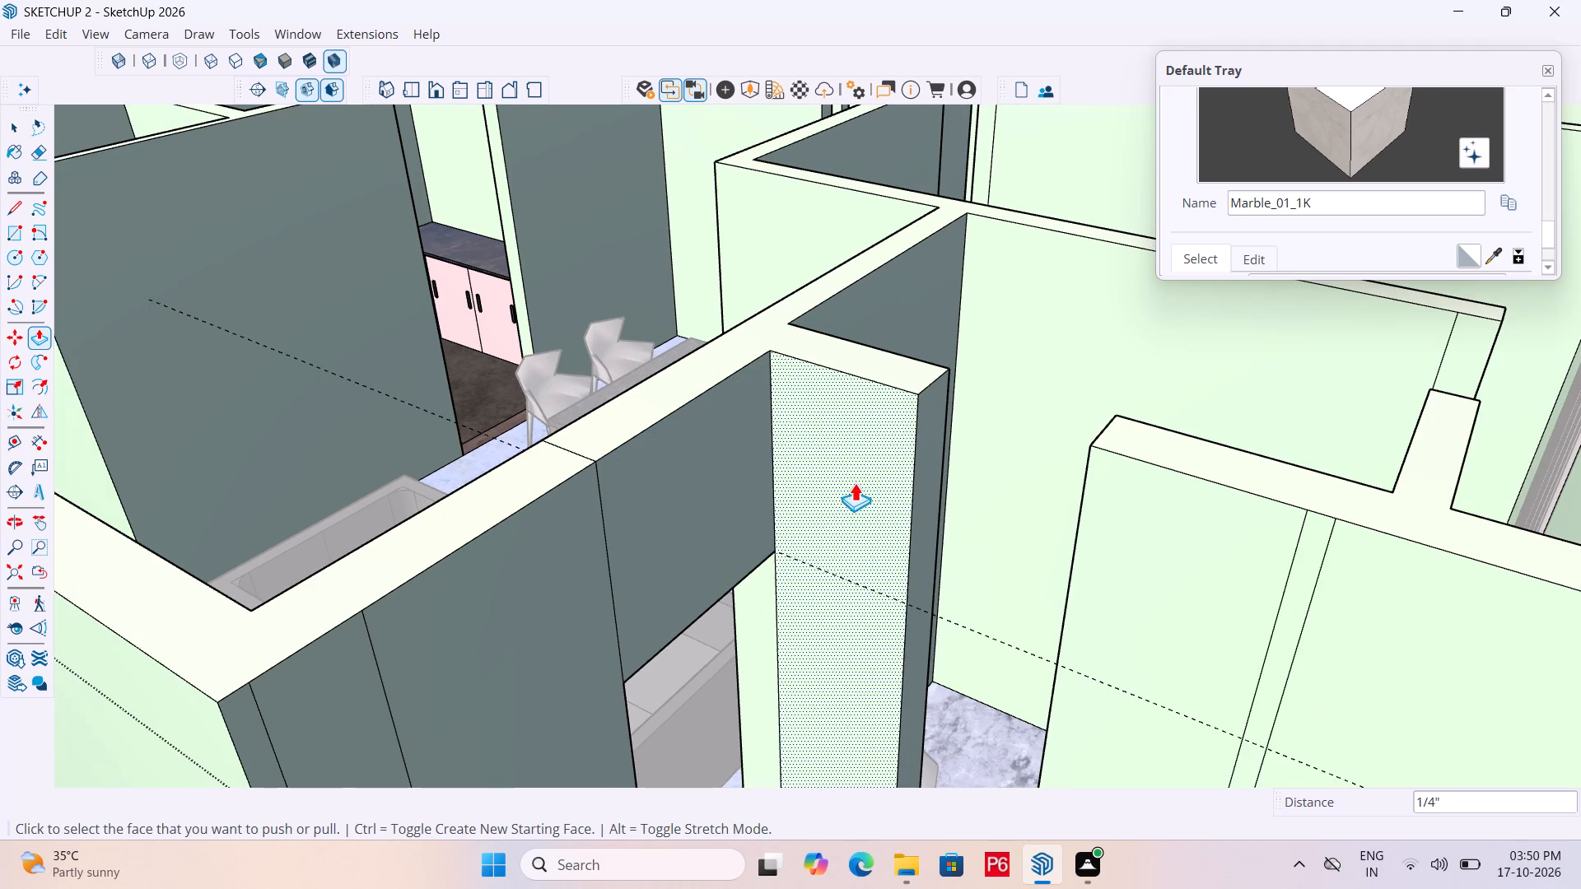
pyautogui.press('e')
pyautogui.moveTo(873, 583); pyautogui.dragTo(866, 598)
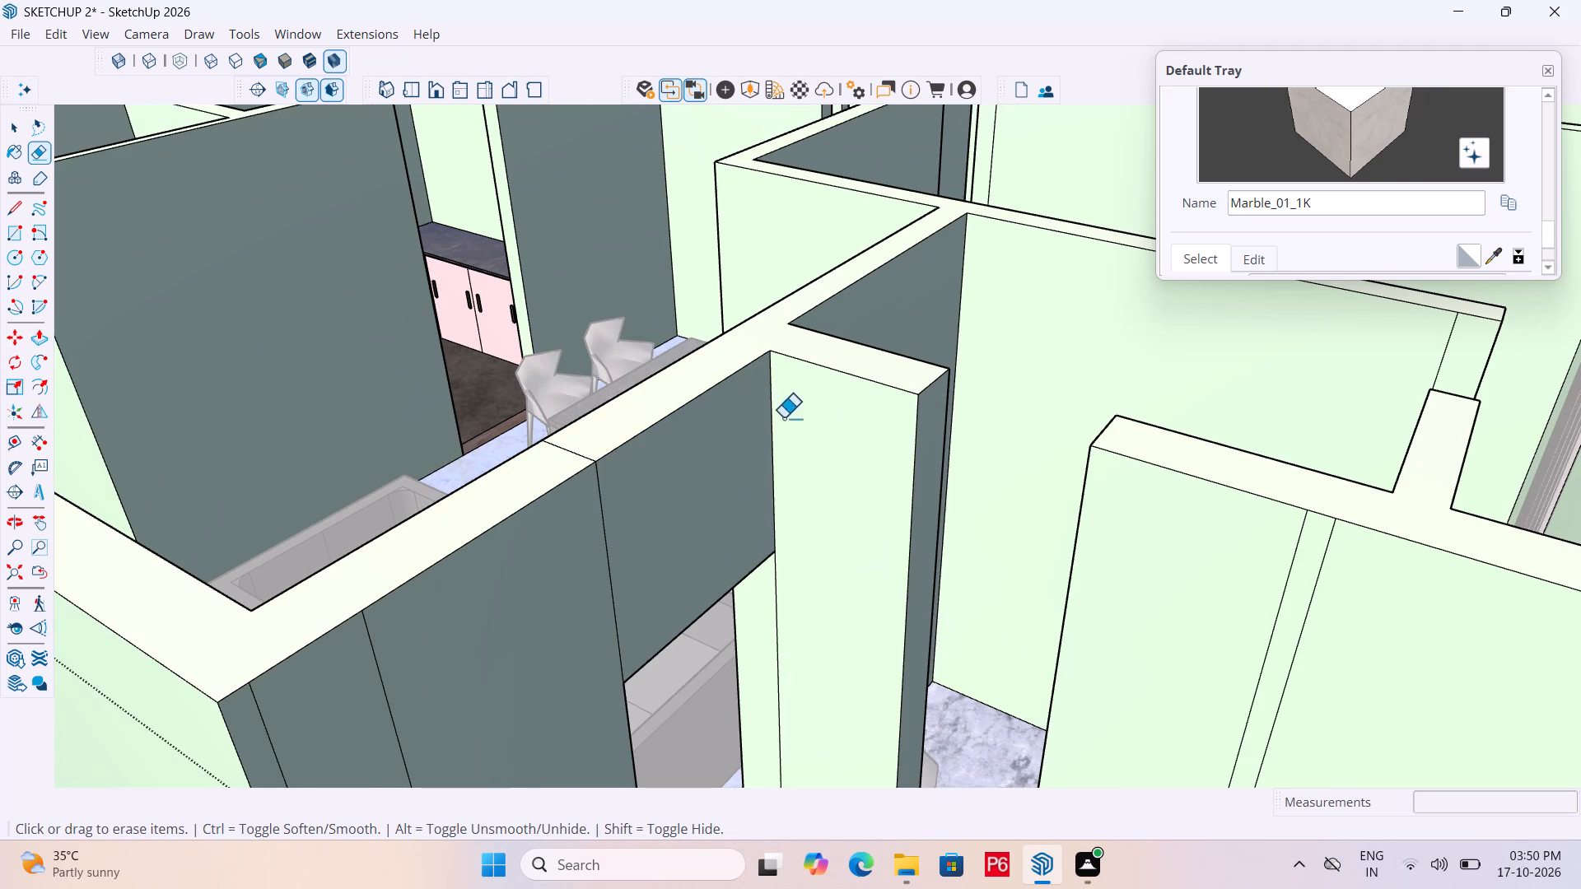
# Examine the walls around the whole apartment for openings that still need closing.
pyautogui.scroll(-6, 783, 418)
pyautogui.scroll(-6, 680, 426)
pyautogui.moveTo(630, 454); pyautogui.dragTo(1087, 522, button='middle')
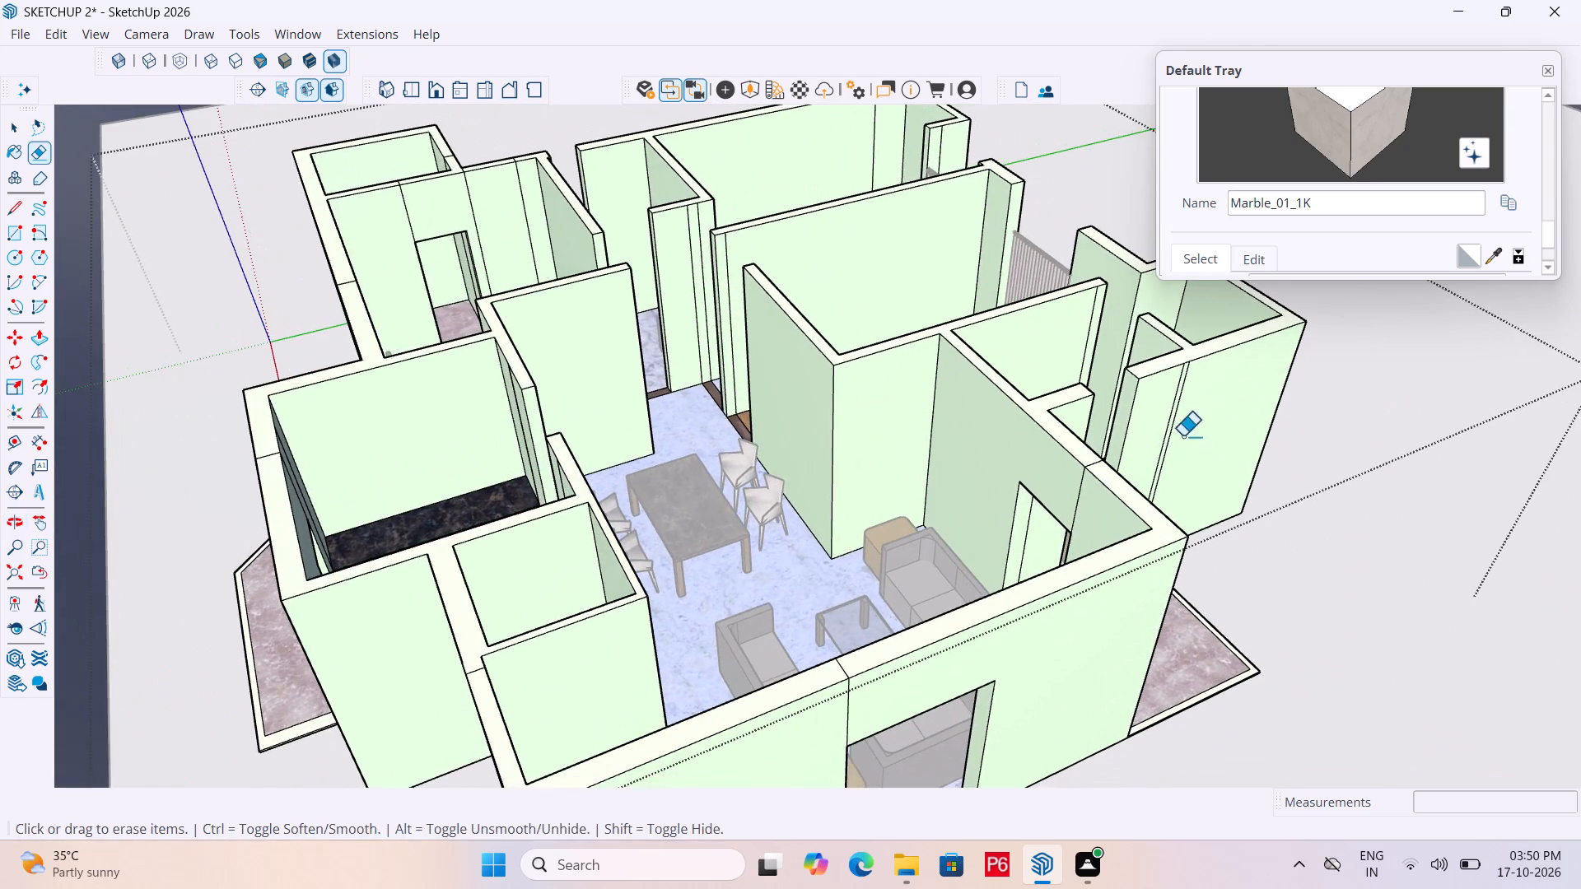
pyautogui.moveTo(1183, 435); pyautogui.dragTo(1051, 460, button='middle')
pyautogui.scroll(4, 1051, 460)
pyautogui.scroll(-7, 894, 464)
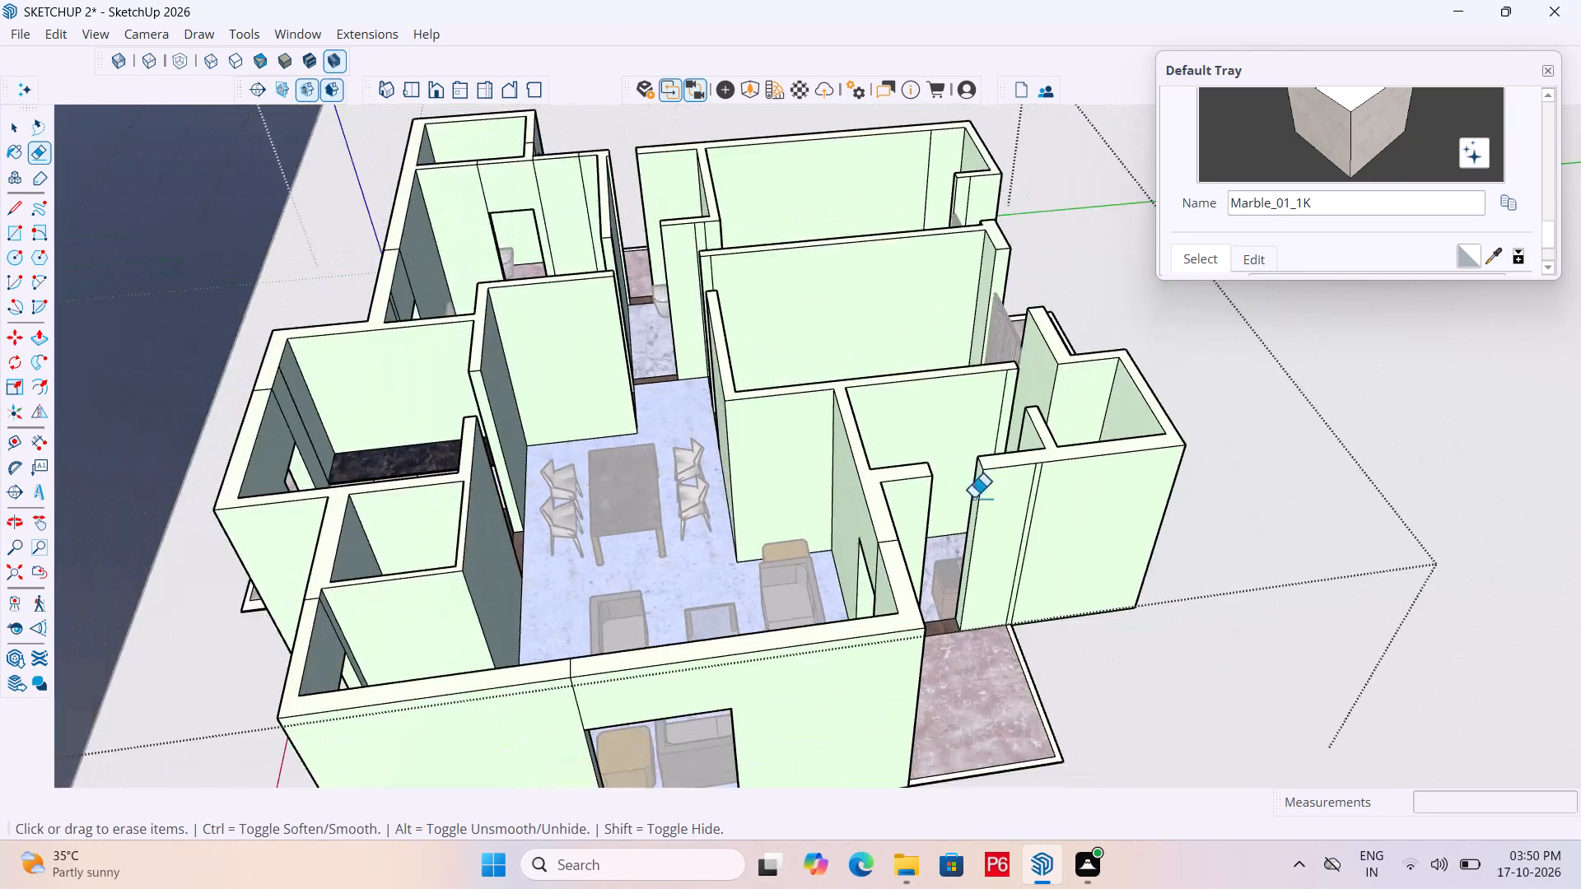
pyautogui.moveTo(1128, 507); pyautogui.dragTo(725, 706, button='middle')
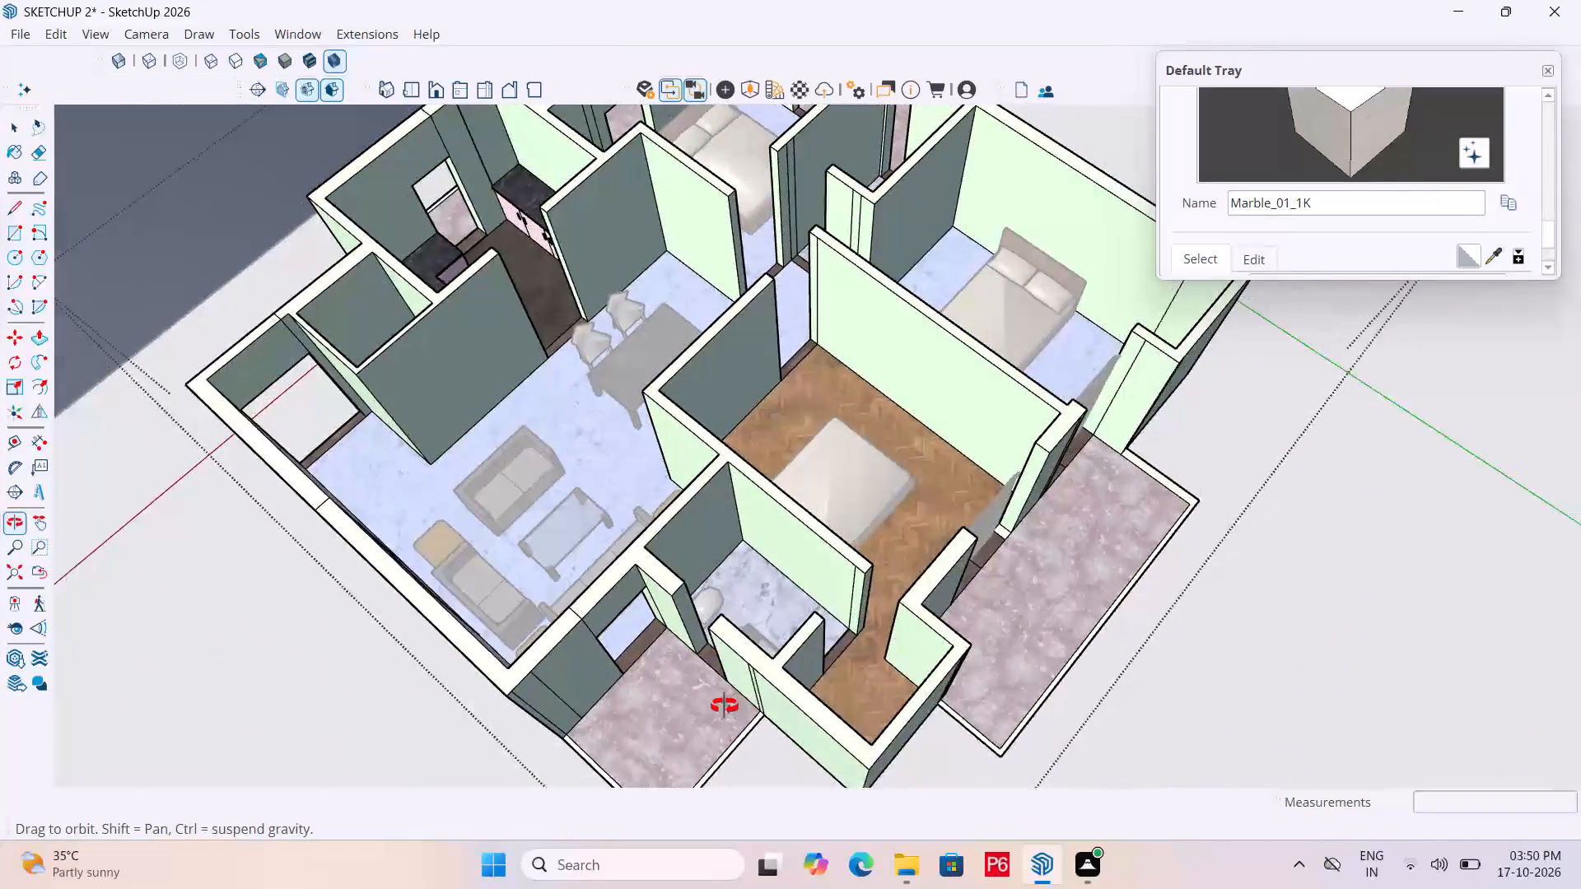
pyautogui.moveTo(725, 706); pyautogui.dragTo(828, 733, button='middle')
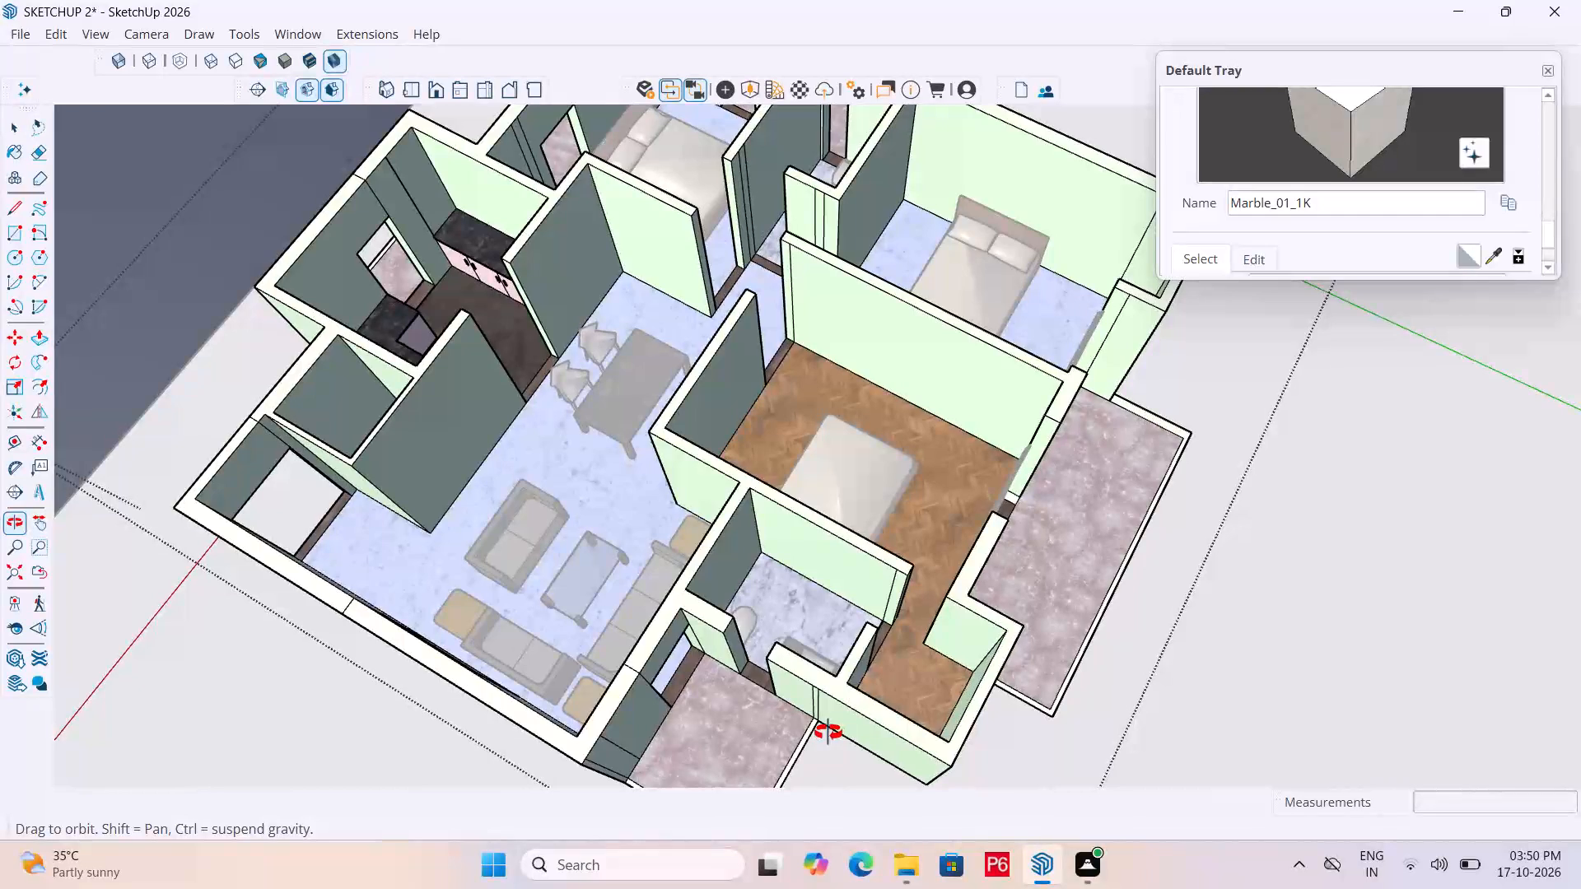
pyautogui.moveTo(828, 733); pyautogui.dragTo(572, 685, button='middle')
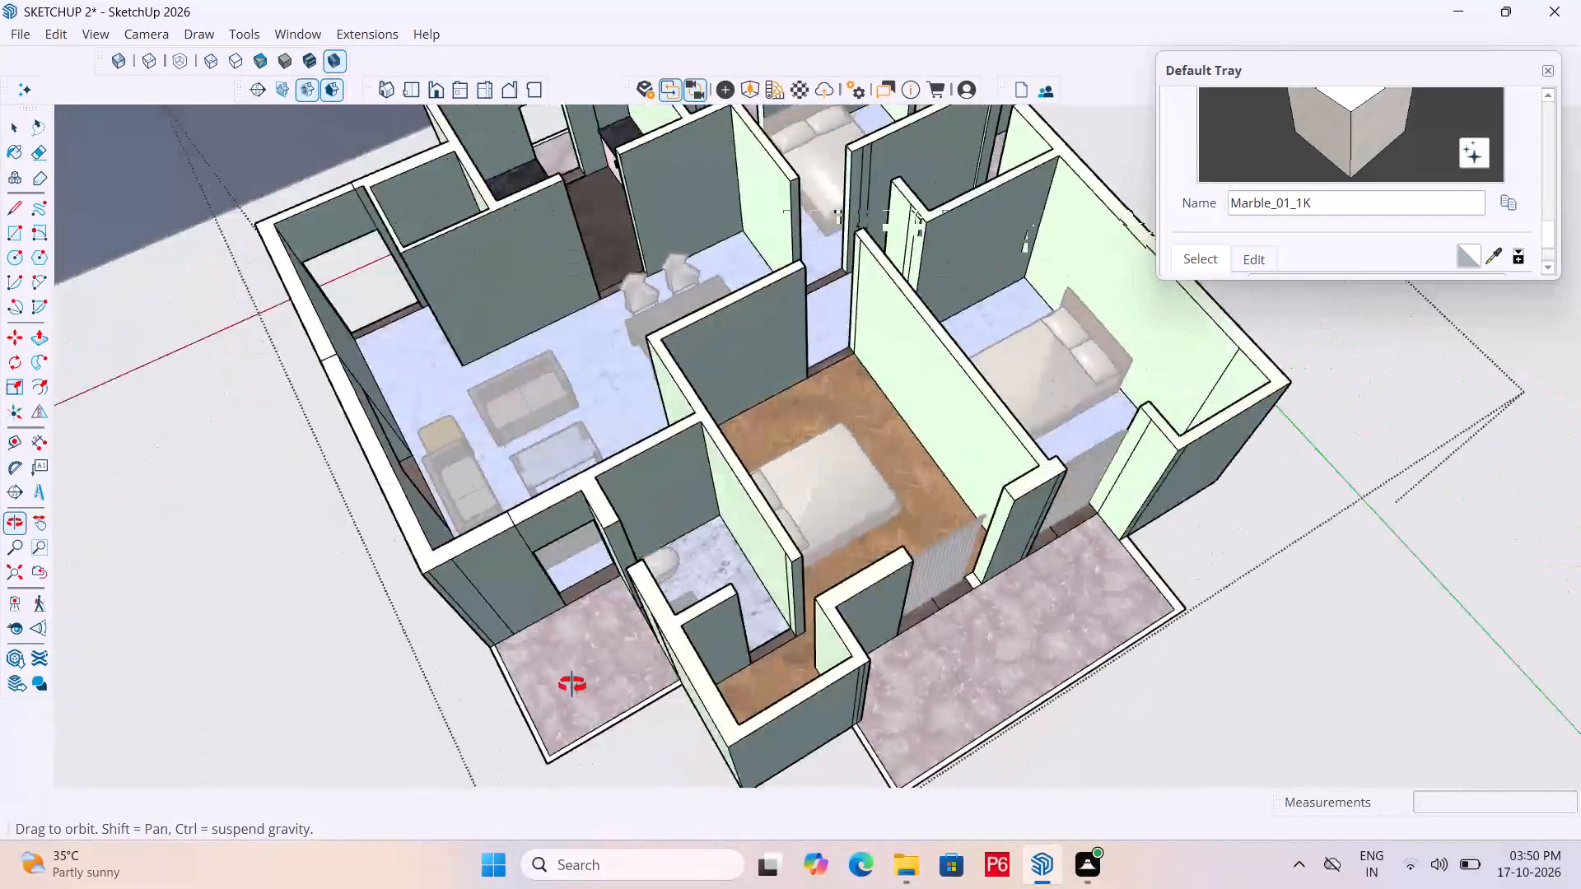
pyautogui.moveTo(572, 685); pyautogui.dragTo(419, 730, button='middle')
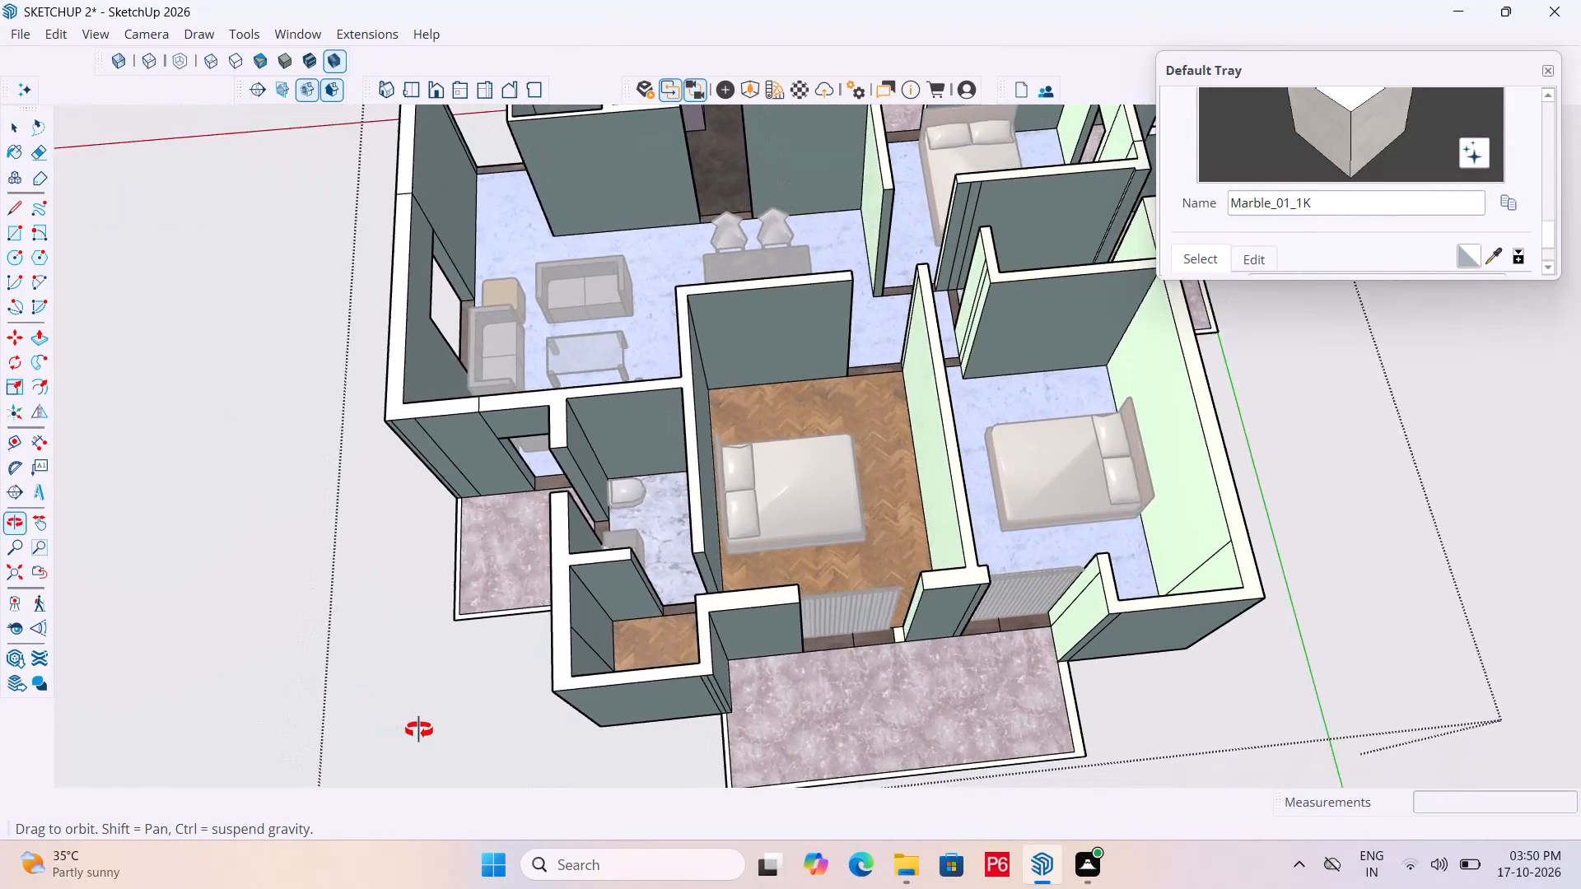
pyautogui.moveTo(419, 730); pyautogui.dragTo(499, 655, button='middle')
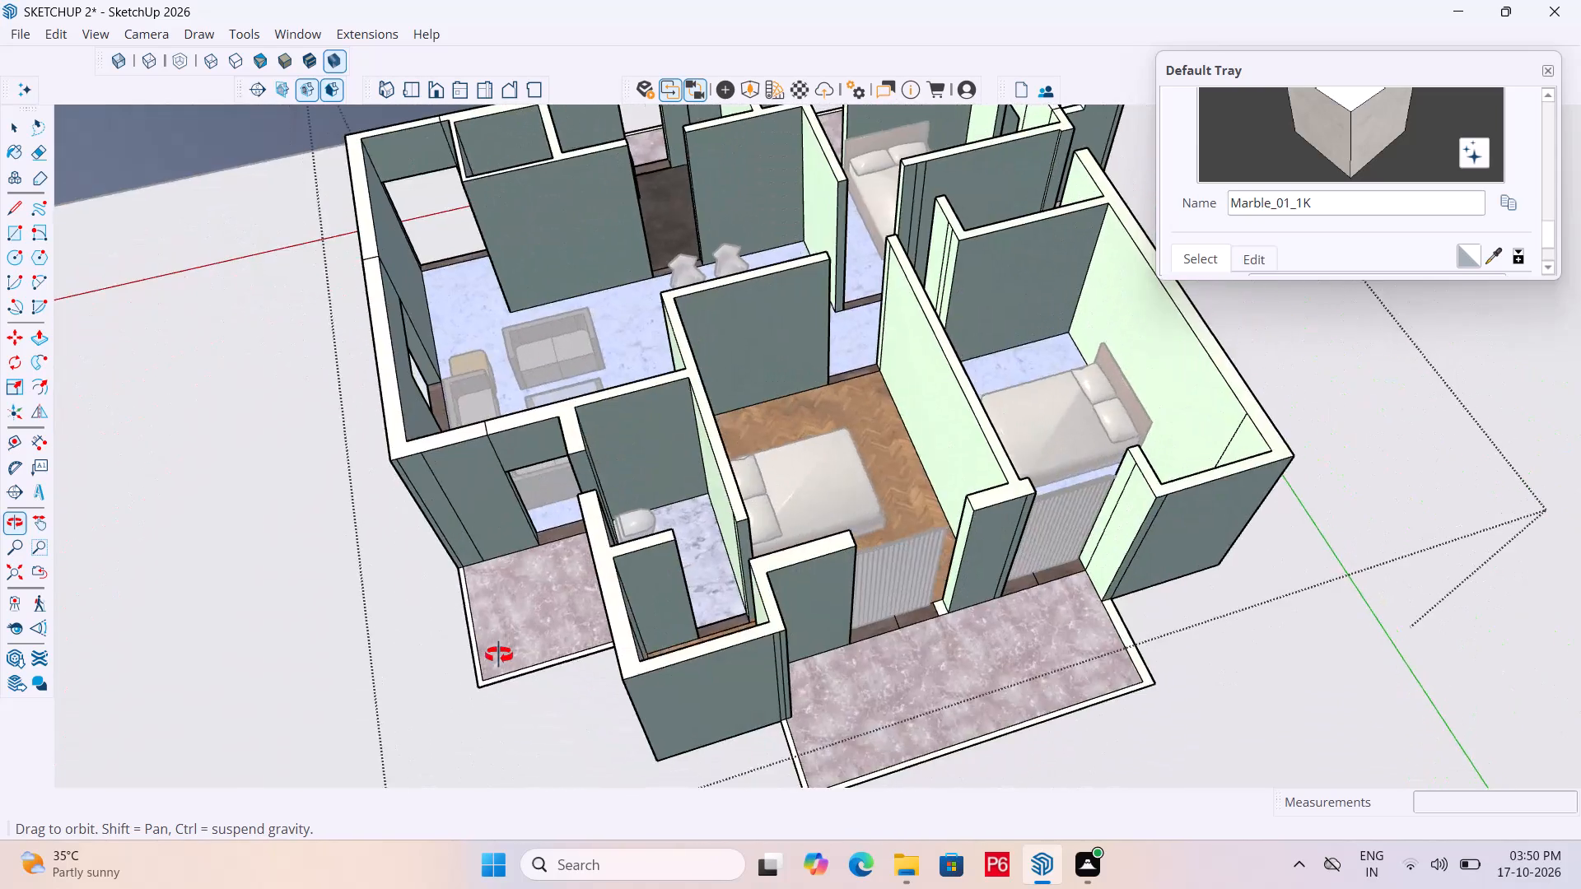
pyautogui.moveTo(499, 655); pyautogui.dragTo(1119, 607, button='middle')
# Place a guide 7' above the threshold on the jamb of the bathroom's outer opening beside the small balcony.
pyautogui.scroll(5, 1043, 550)
pyautogui.moveTo(953, 556); pyautogui.dragTo(1014, 556, button='middle')
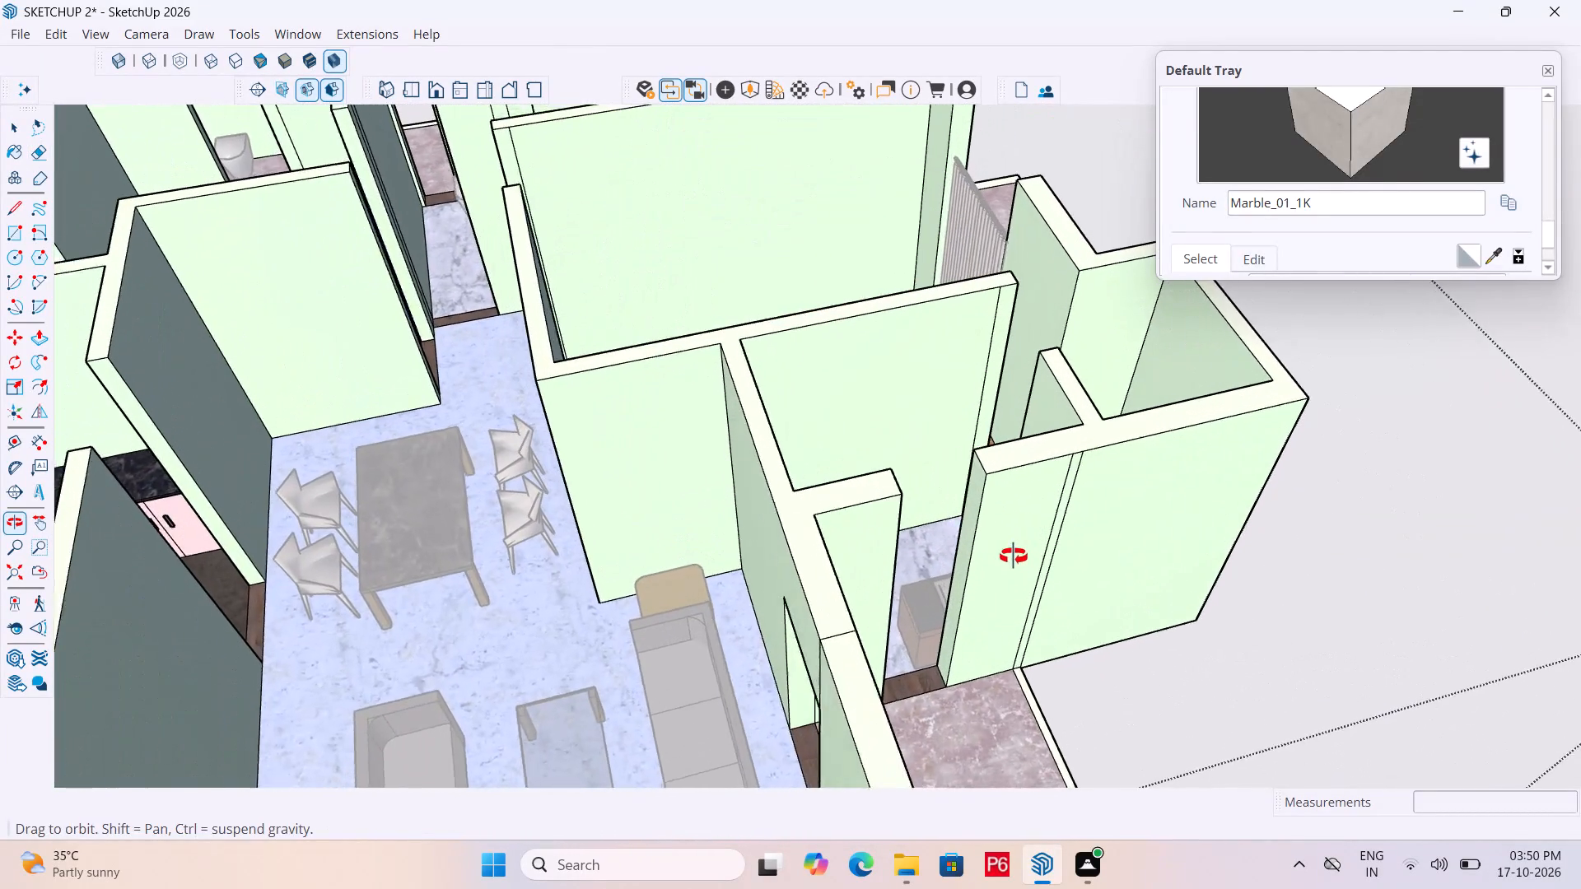
pyautogui.moveTo(1014, 556); pyautogui.dragTo(1031, 569, button='middle')
pyautogui.scroll(2, 1025, 564)
pyautogui.scroll(5, 976, 668)
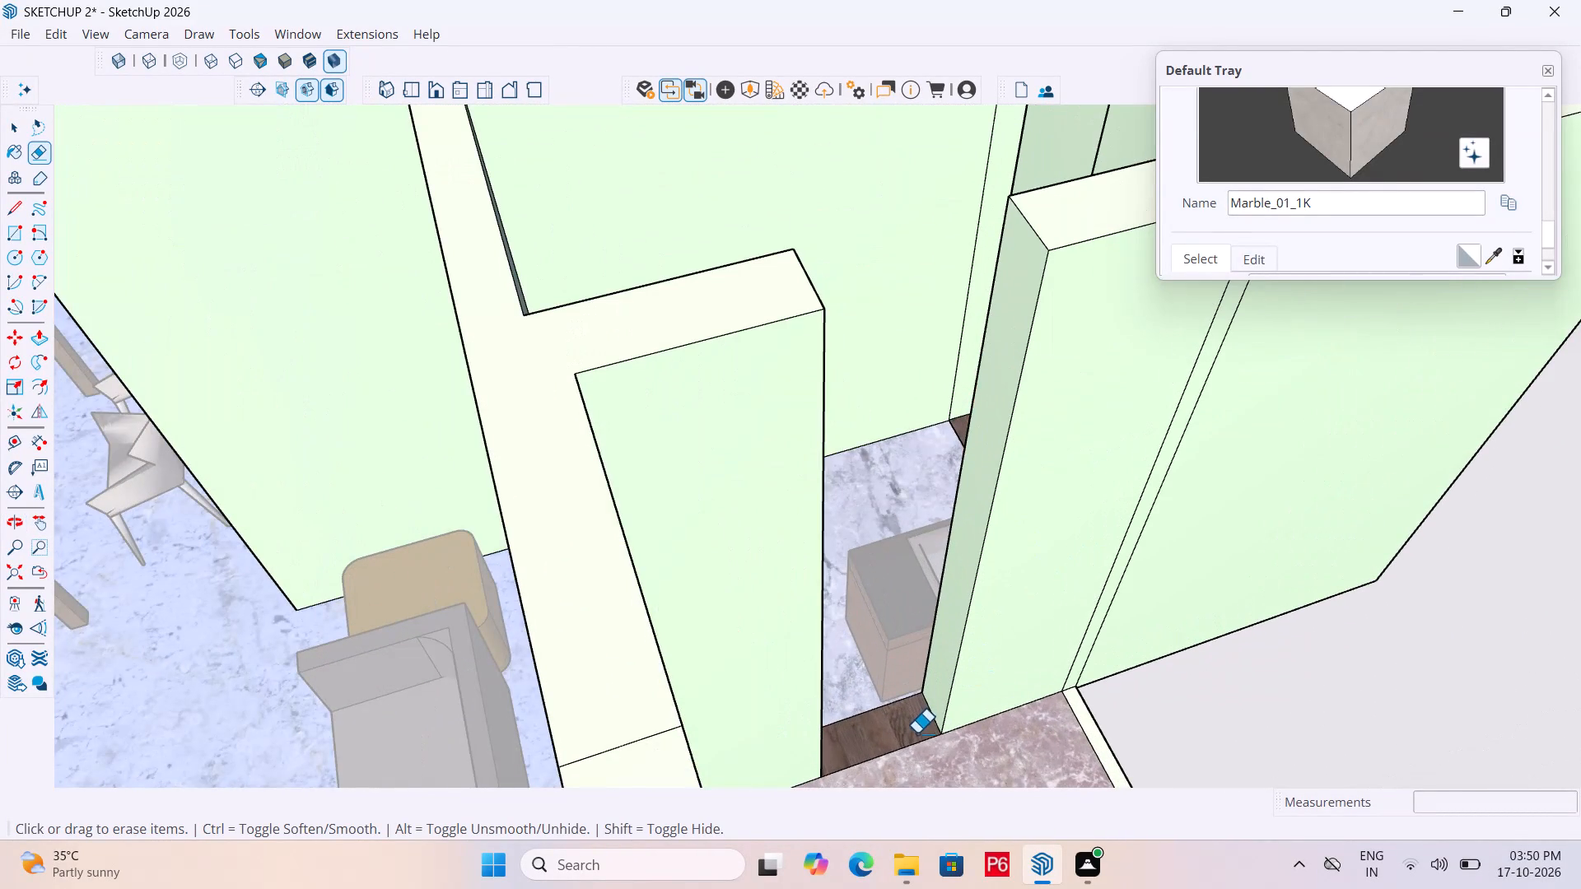
pyautogui.press('t')
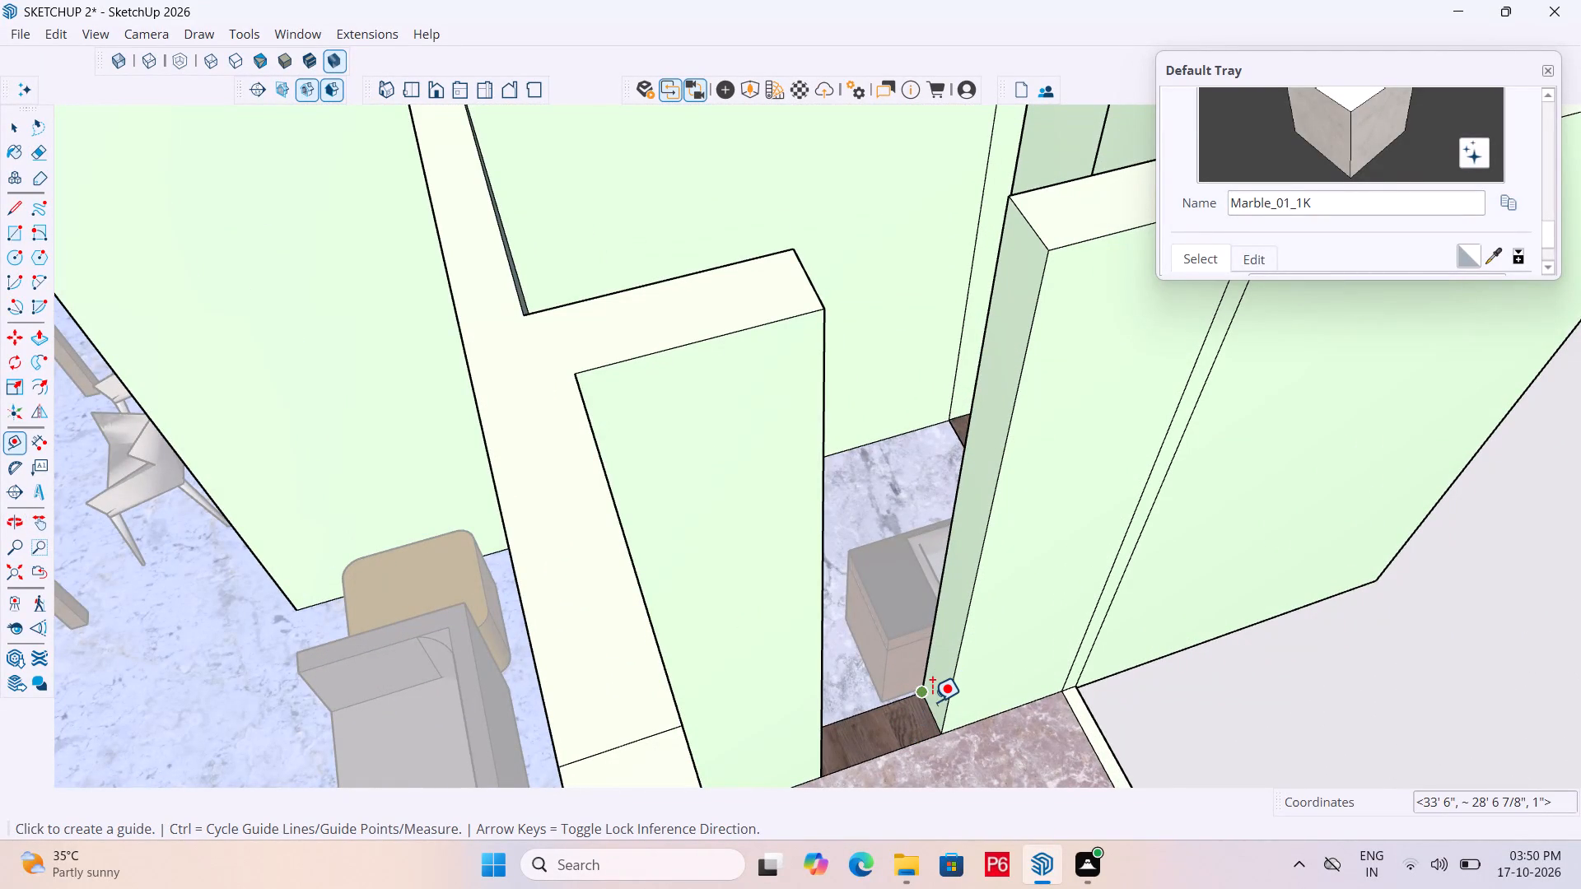
pyautogui.scroll(3, 926, 705)
pyautogui.moveTo(930, 715); pyautogui.dragTo(930, 705)
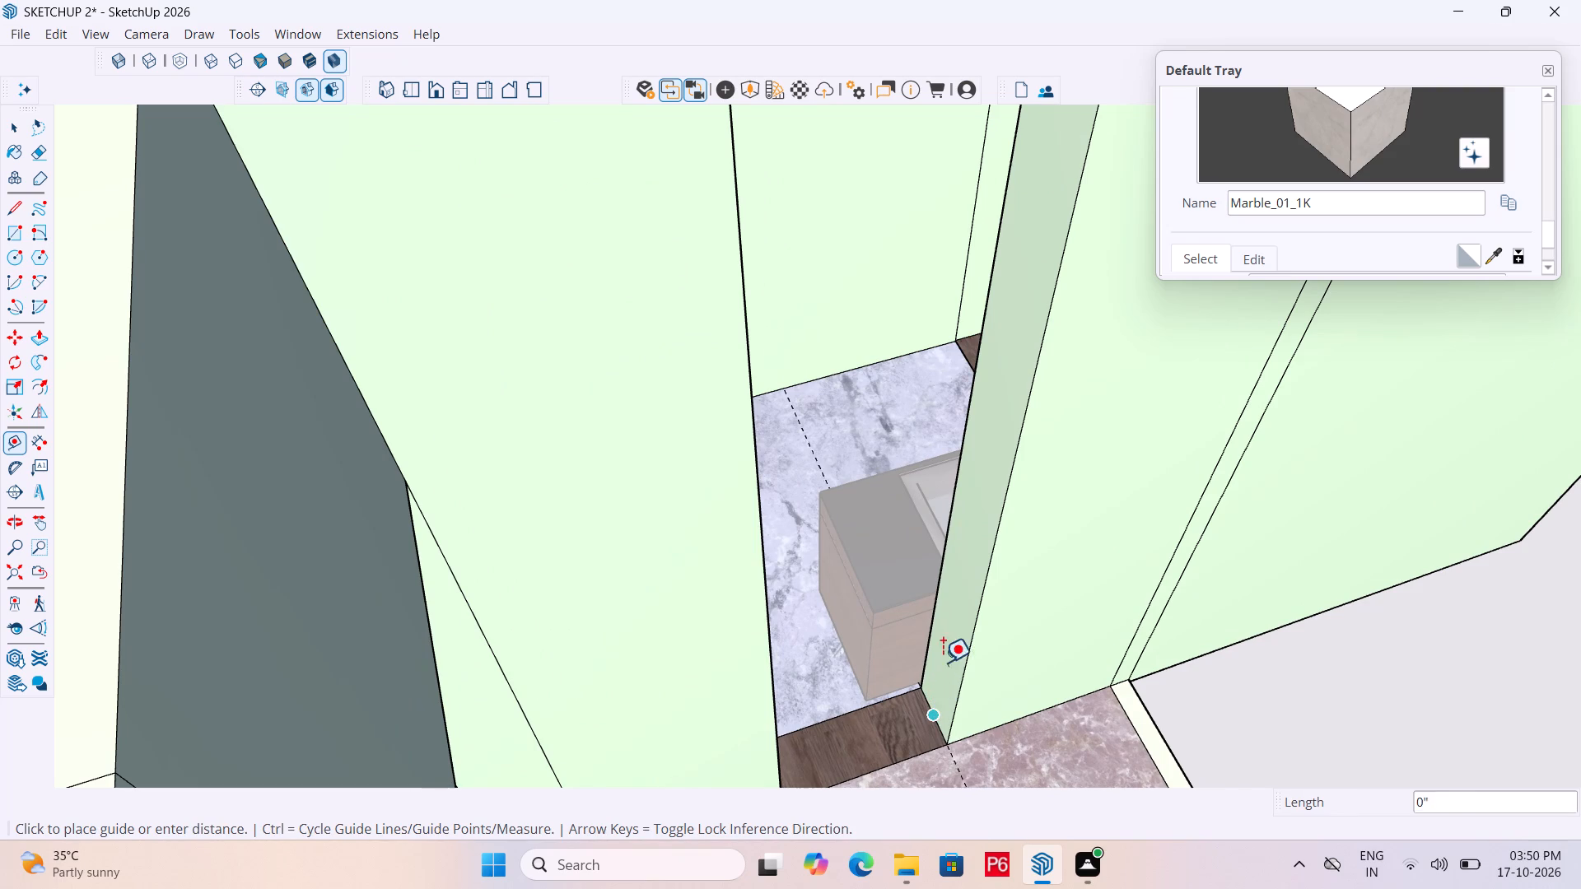
pyautogui.write("7'")
pyautogui.press('Return')
pyautogui.scroll(-5, 900, 537)
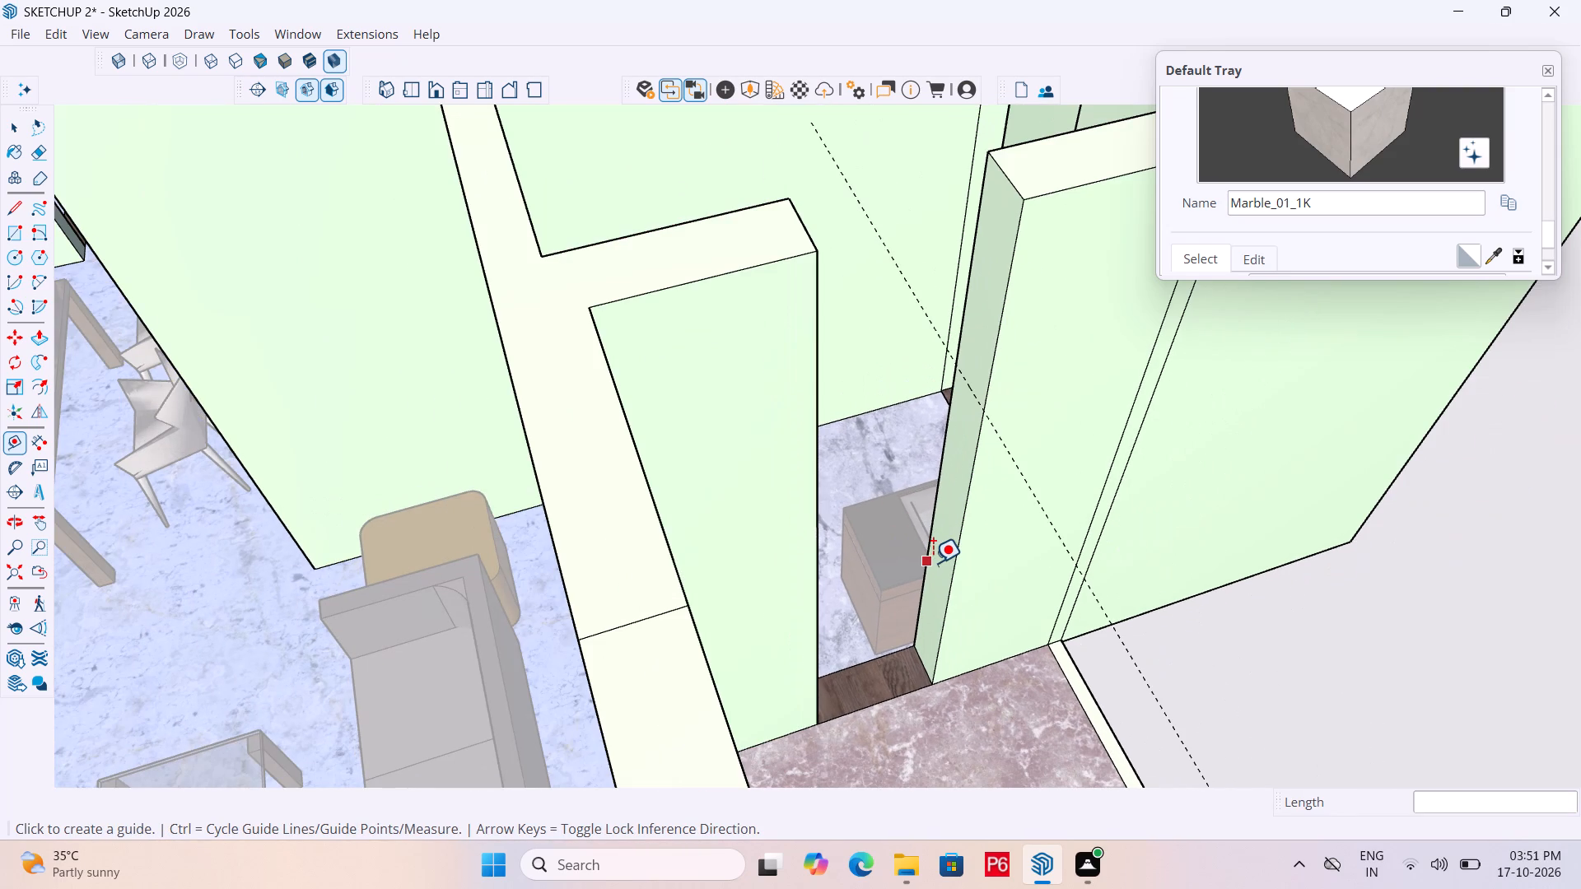
# Draw a line along the guide across the bathroom opening's jamb face.
pyautogui.scroll(4, 968, 389)
pyautogui.press('l')
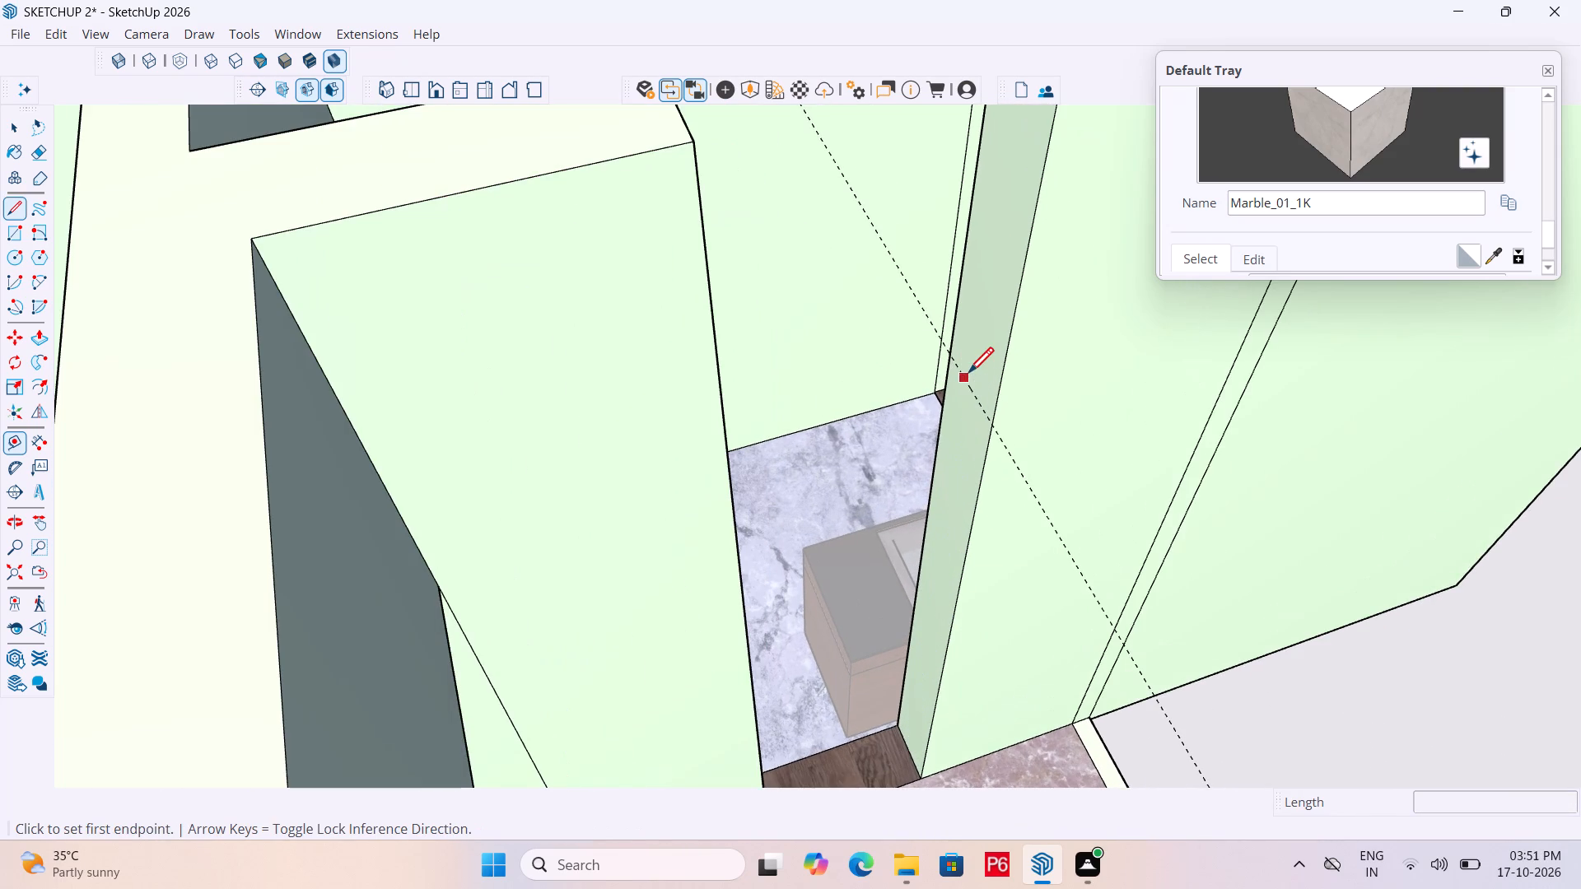
pyautogui.scroll(4, 952, 359)
pyautogui.moveTo(962, 372); pyautogui.dragTo(963, 373, button='middle')
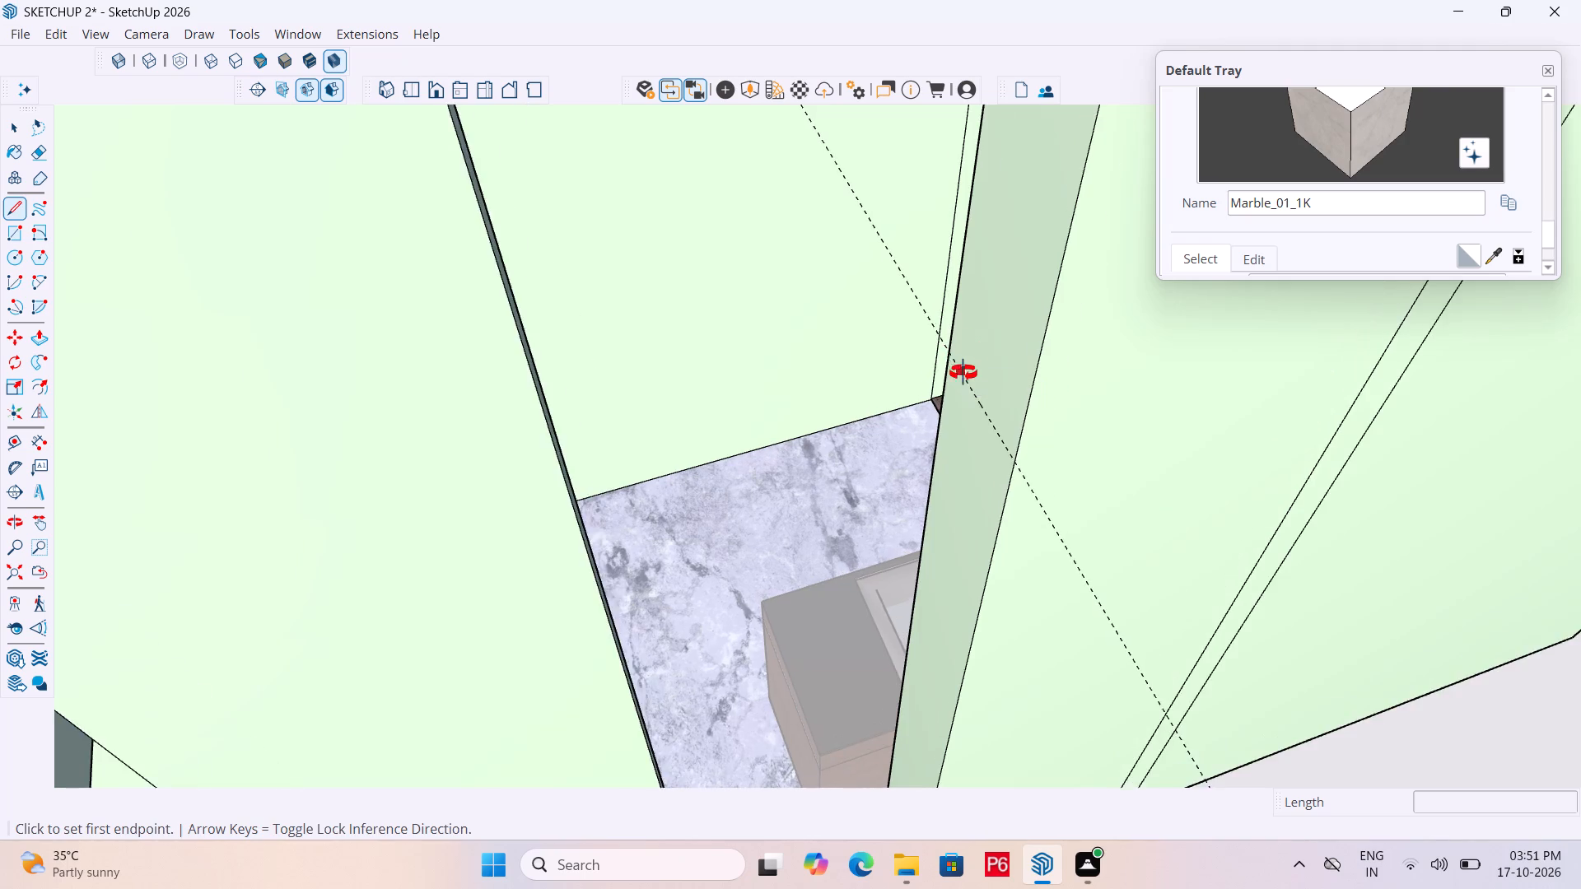
pyautogui.moveTo(963, 373); pyautogui.dragTo(983, 381, button='middle')
pyautogui.click(978, 370)
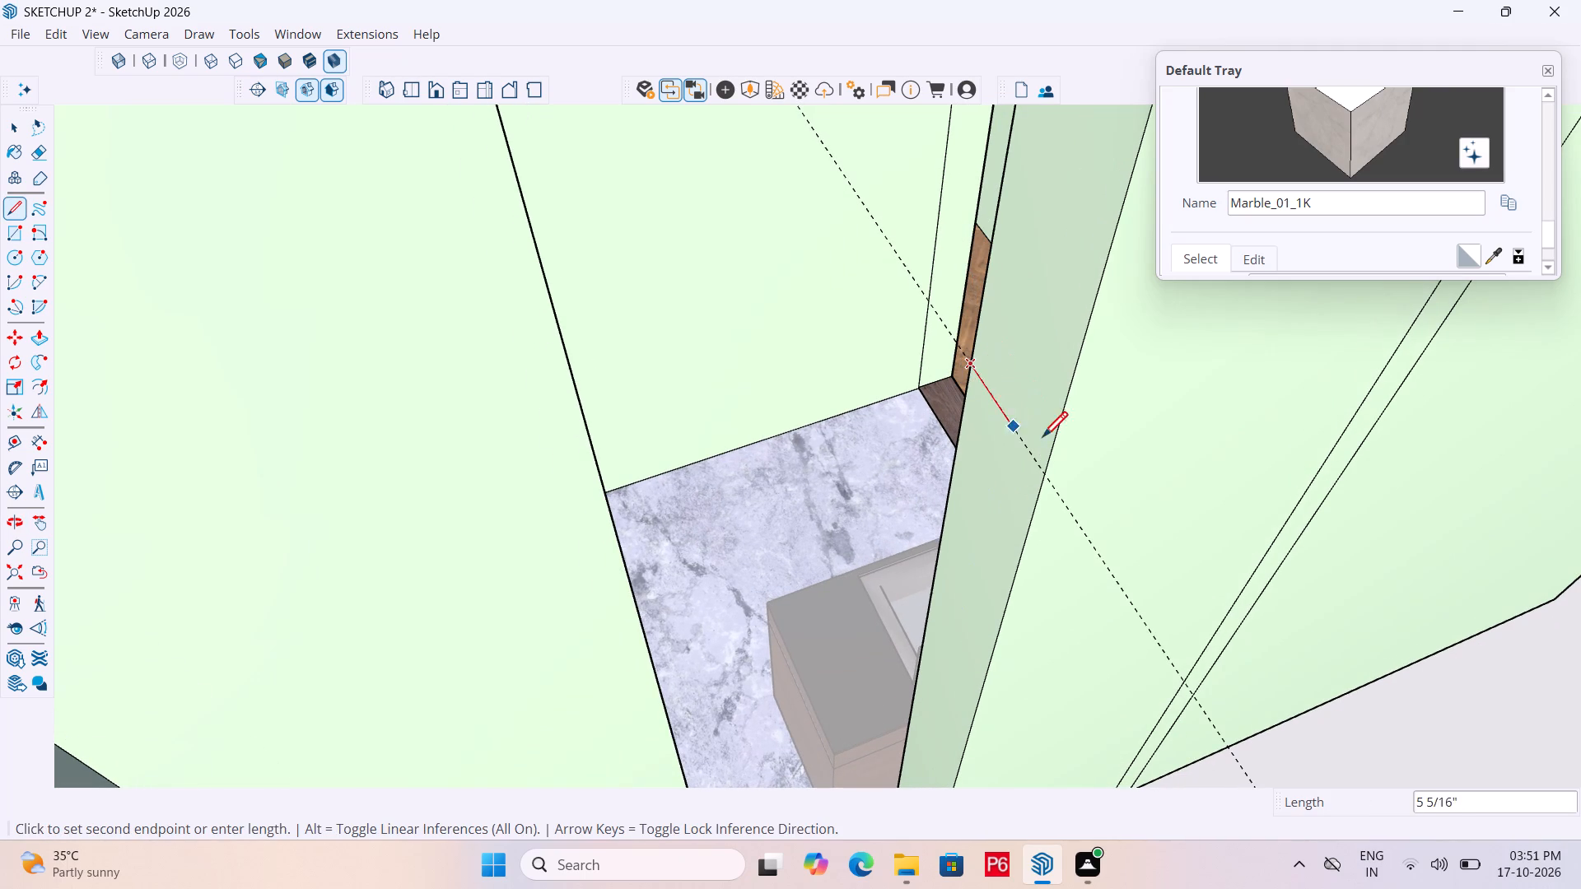
pyautogui.click(1052, 472)
pyautogui.press('space')
# Extrude the jamb face below the line across the bathroom opening to the opposite wall.
pyautogui.scroll(-4, 989, 419)
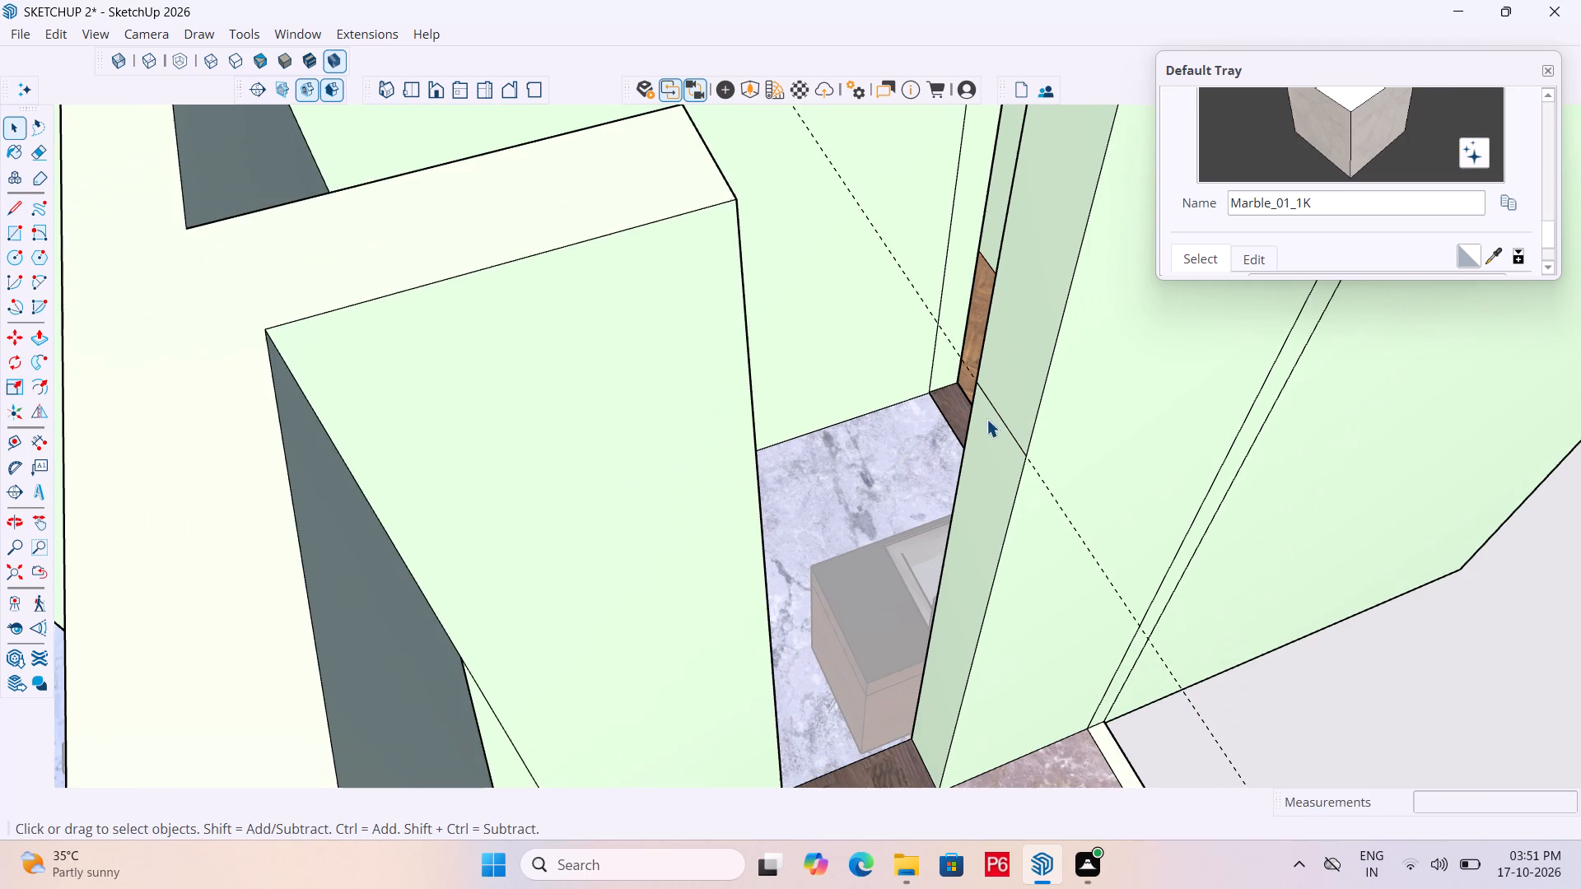
pyautogui.press('p')
pyautogui.moveTo(979, 520); pyautogui.dragTo(965, 524)
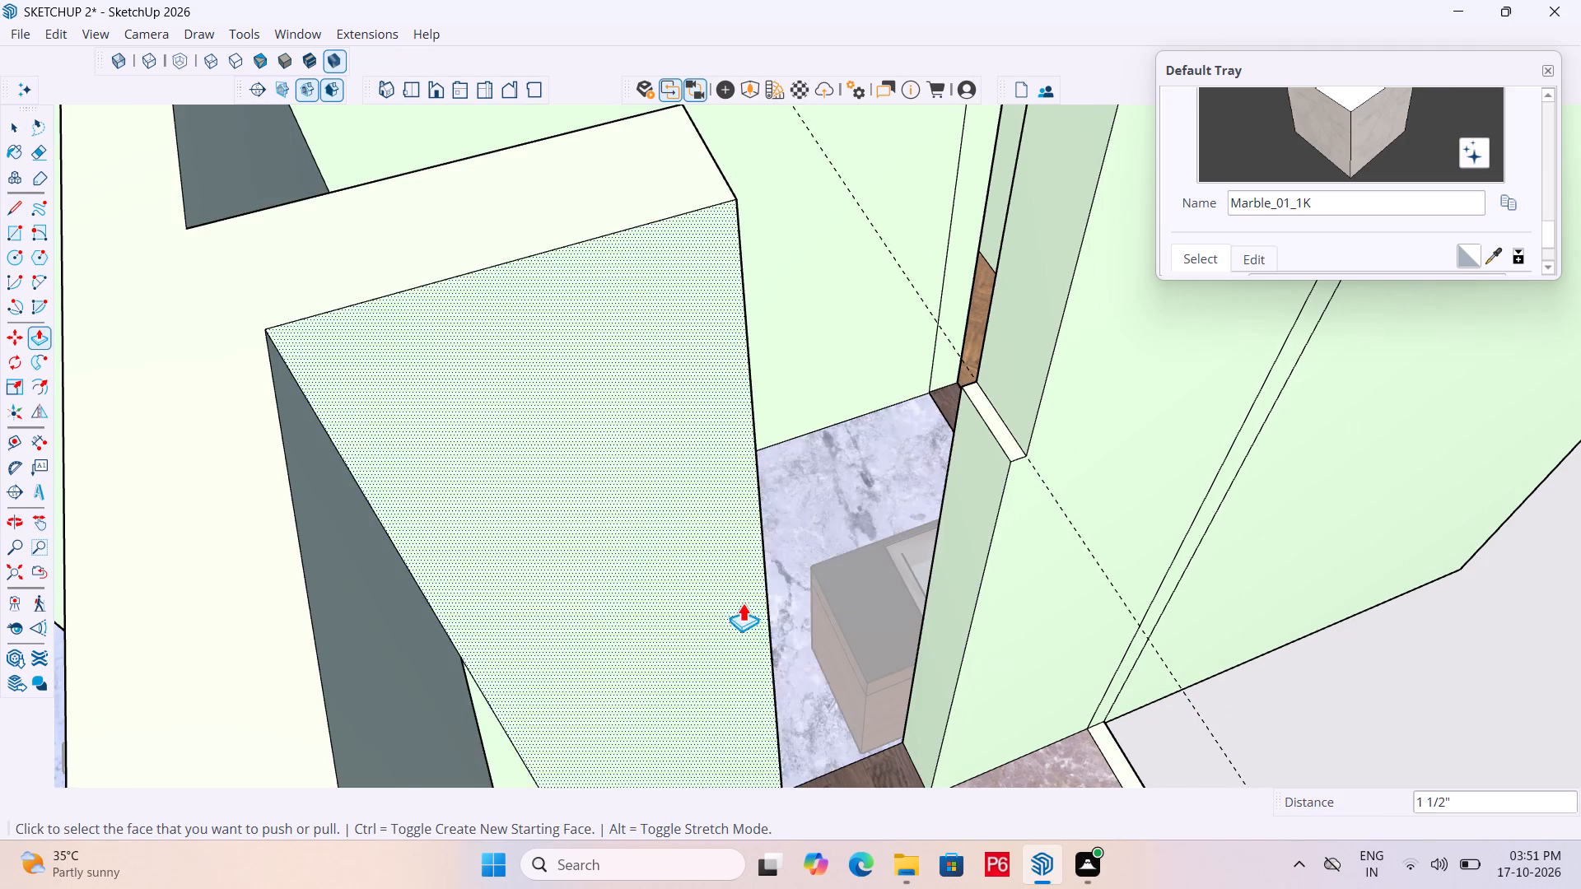
pyautogui.click(958, 510)
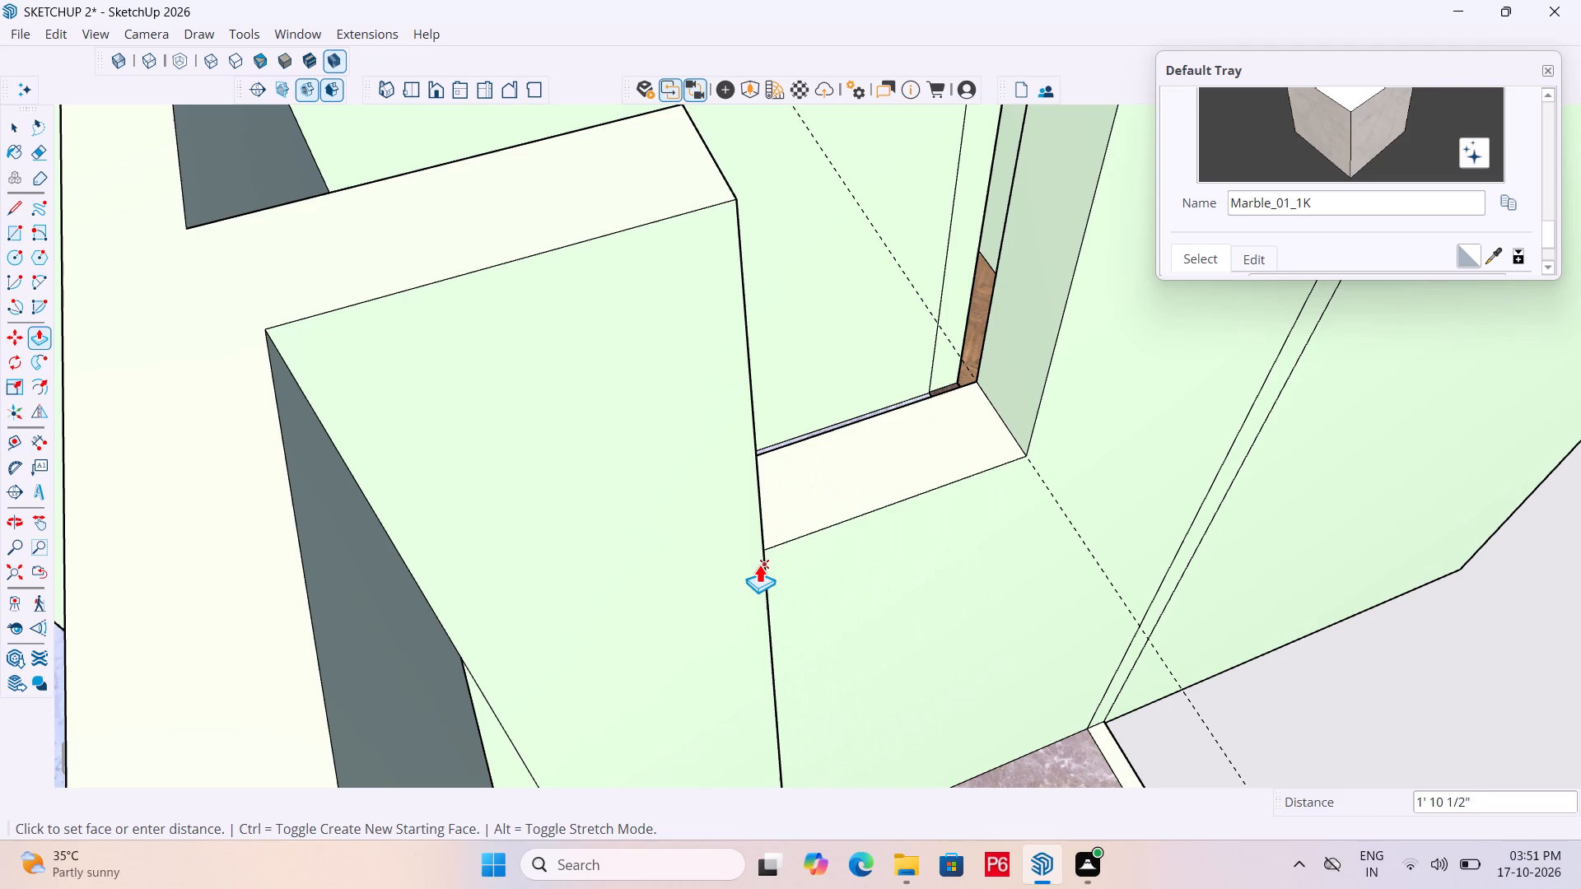
pyautogui.click(759, 564)
pyautogui.press('space')
# Erase the guide line at the bathroom opening's sill.
pyautogui.press('e')
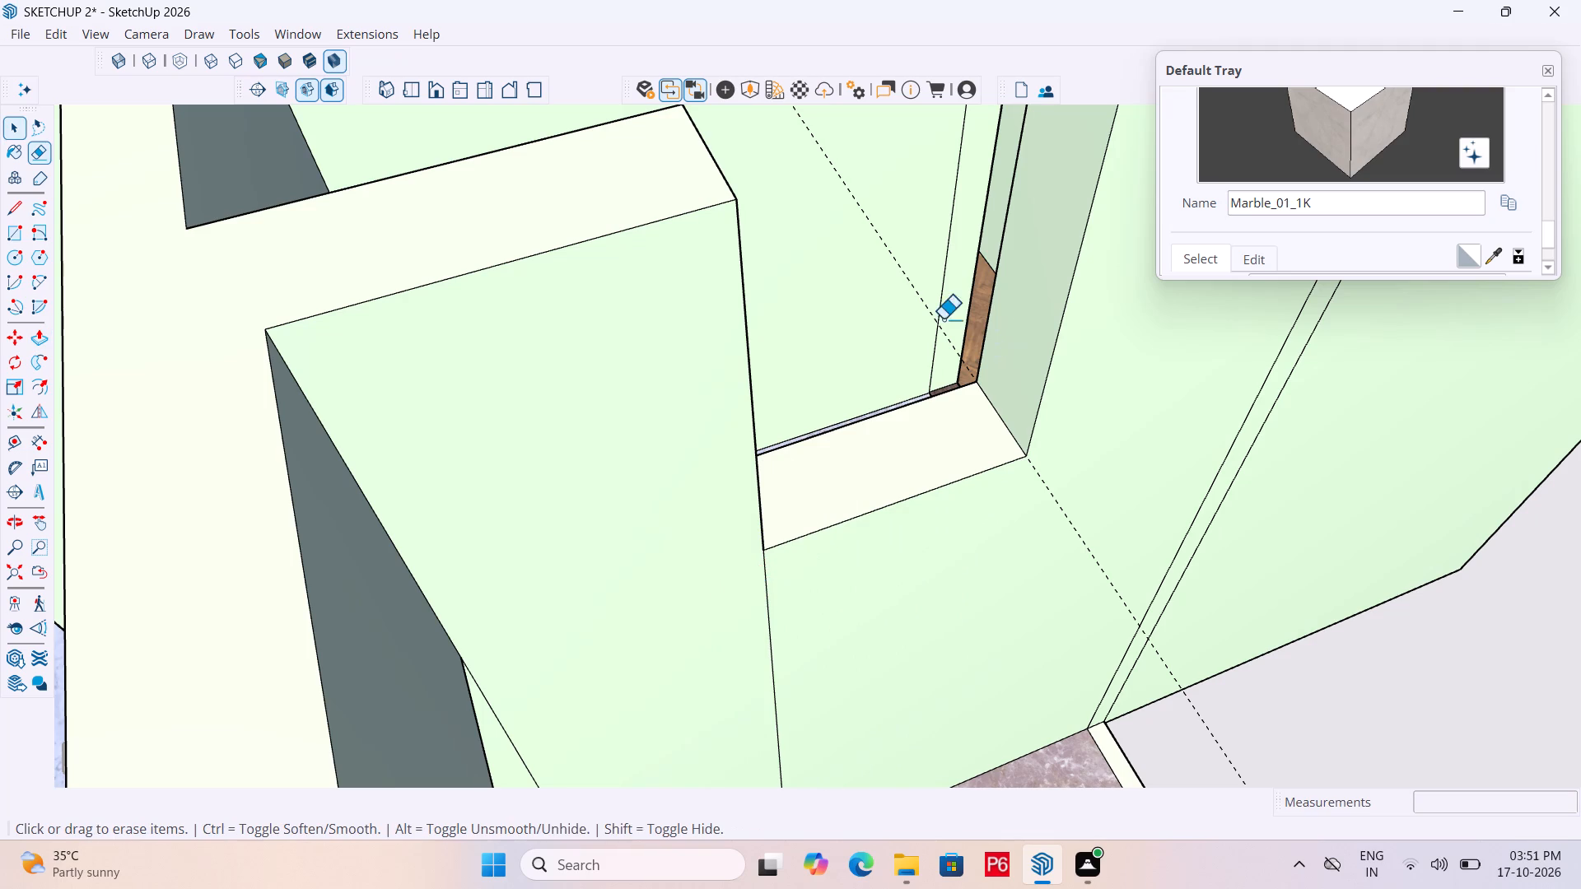
pyautogui.click(916, 268)
pyautogui.click(903, 281)
# Place a guide 1'6" above the new sill on the bathroom opening's jamb.
pyautogui.scroll(-4, 799, 477)
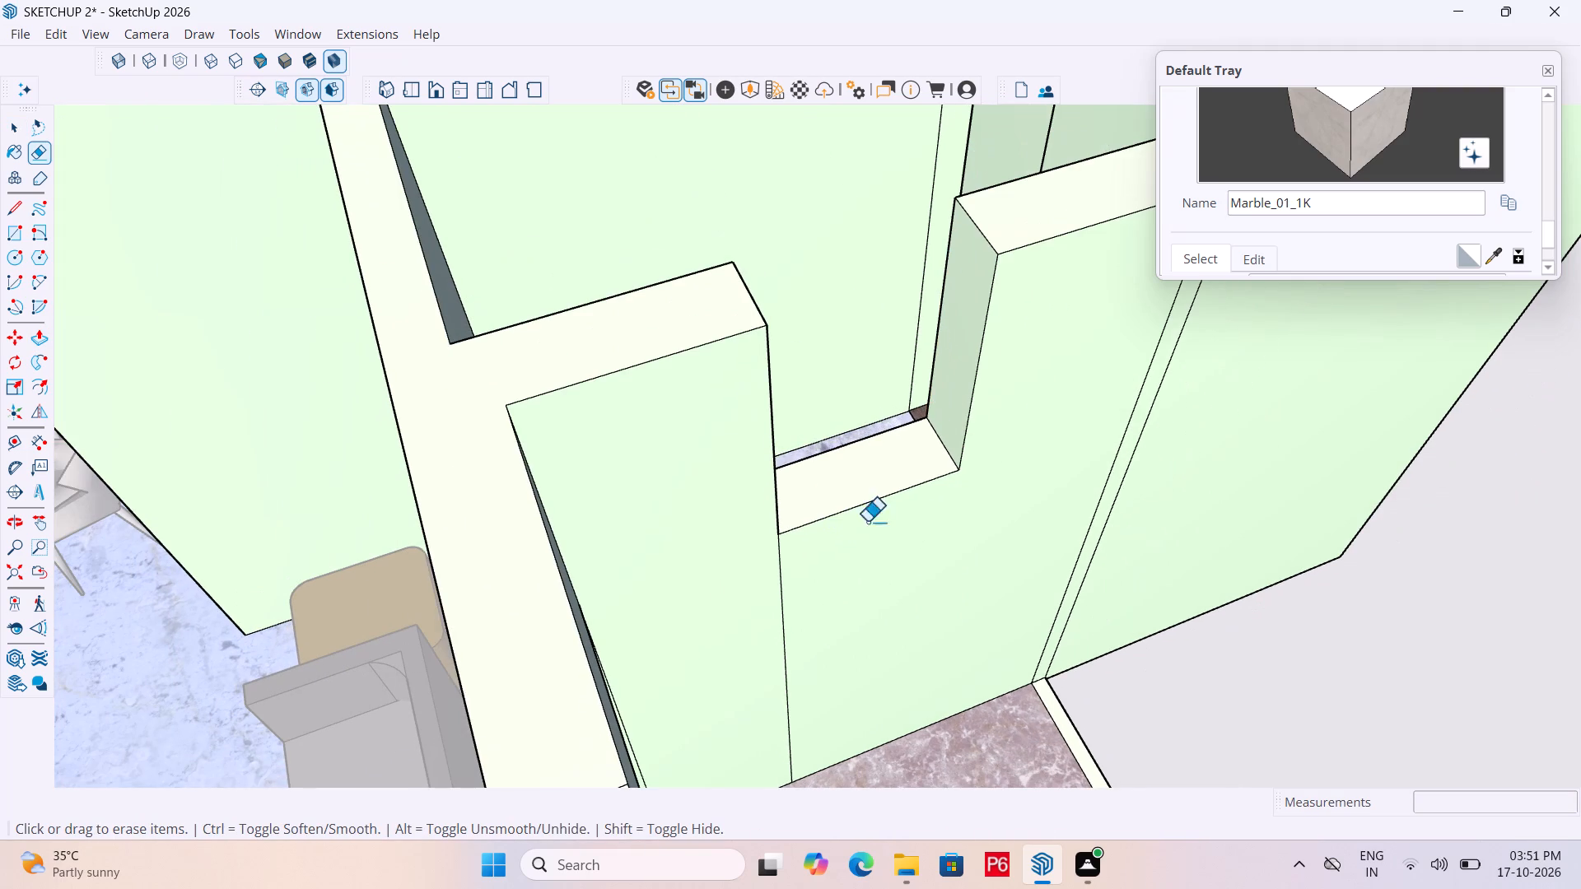
pyautogui.scroll(3, 974, 356)
pyautogui.press('t')
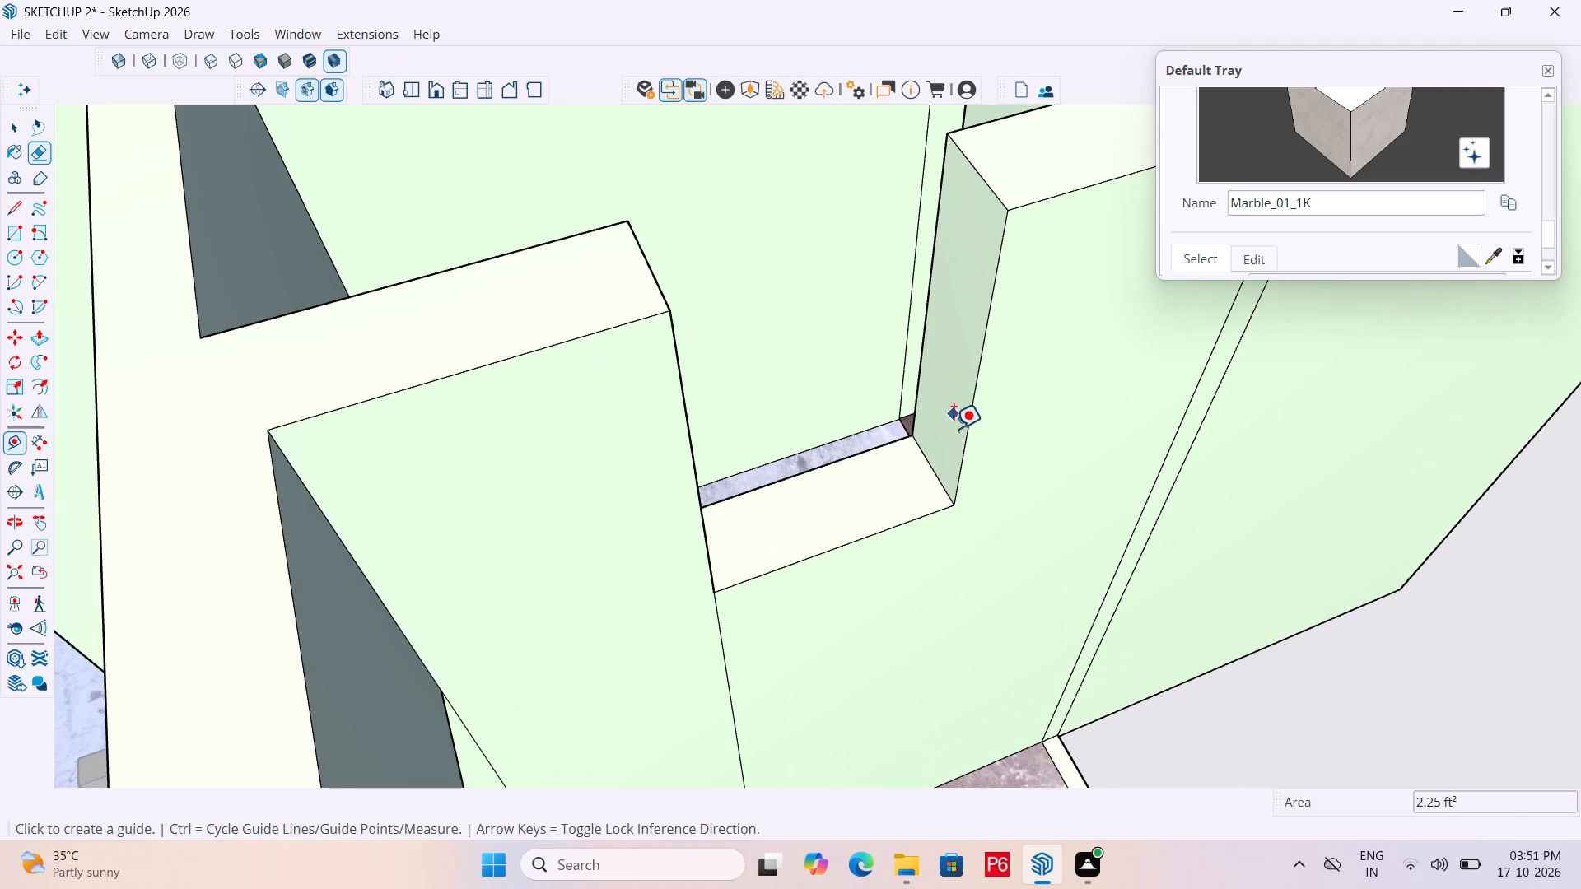
pyautogui.click(936, 466)
pyautogui.write('1\'6"')
pyautogui.press('Return')
pyautogui.press('space')
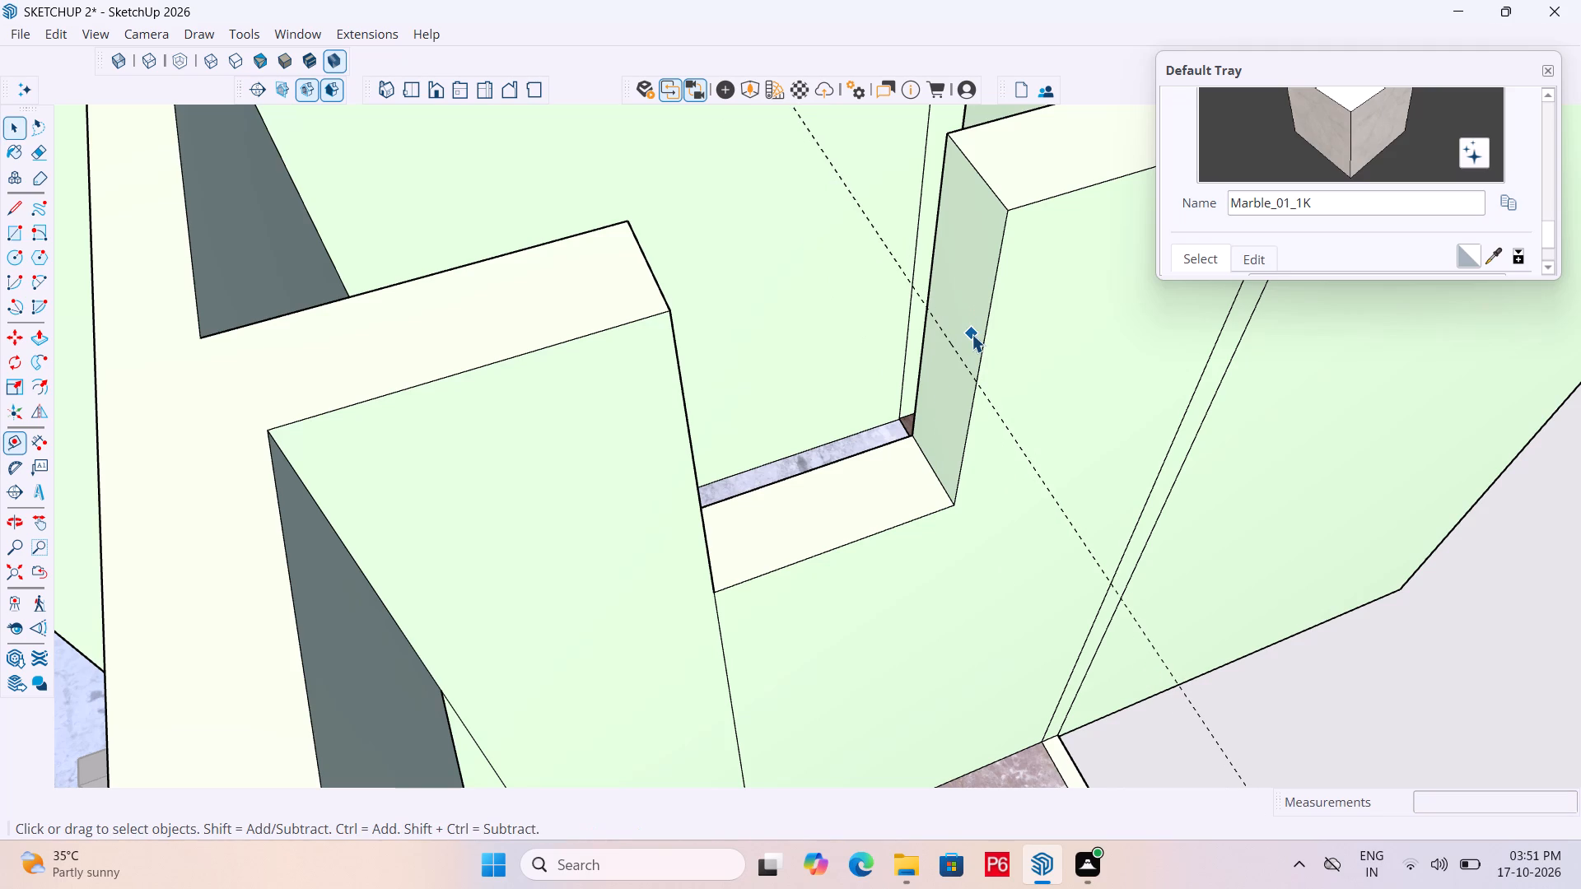
# Draw a line along the upper guide across the bathroom opening's jamb face.
pyautogui.press('l')
pyautogui.scroll(2, 943, 314)
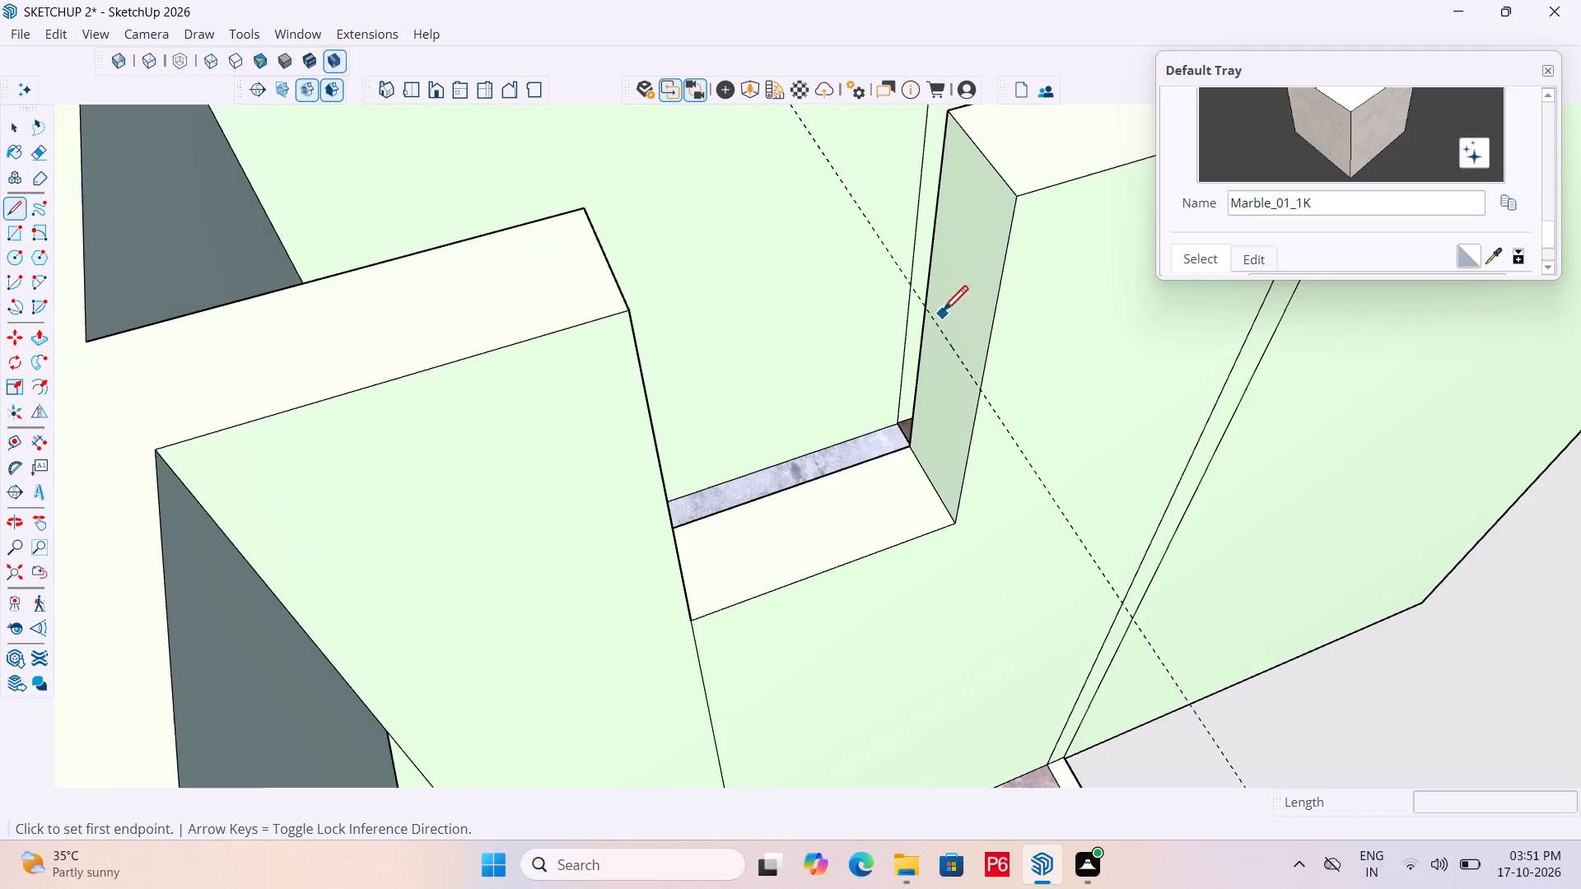
pyautogui.scroll(2, 943, 314)
pyautogui.click(925, 309)
pyautogui.click(983, 398)
pyautogui.press('space')
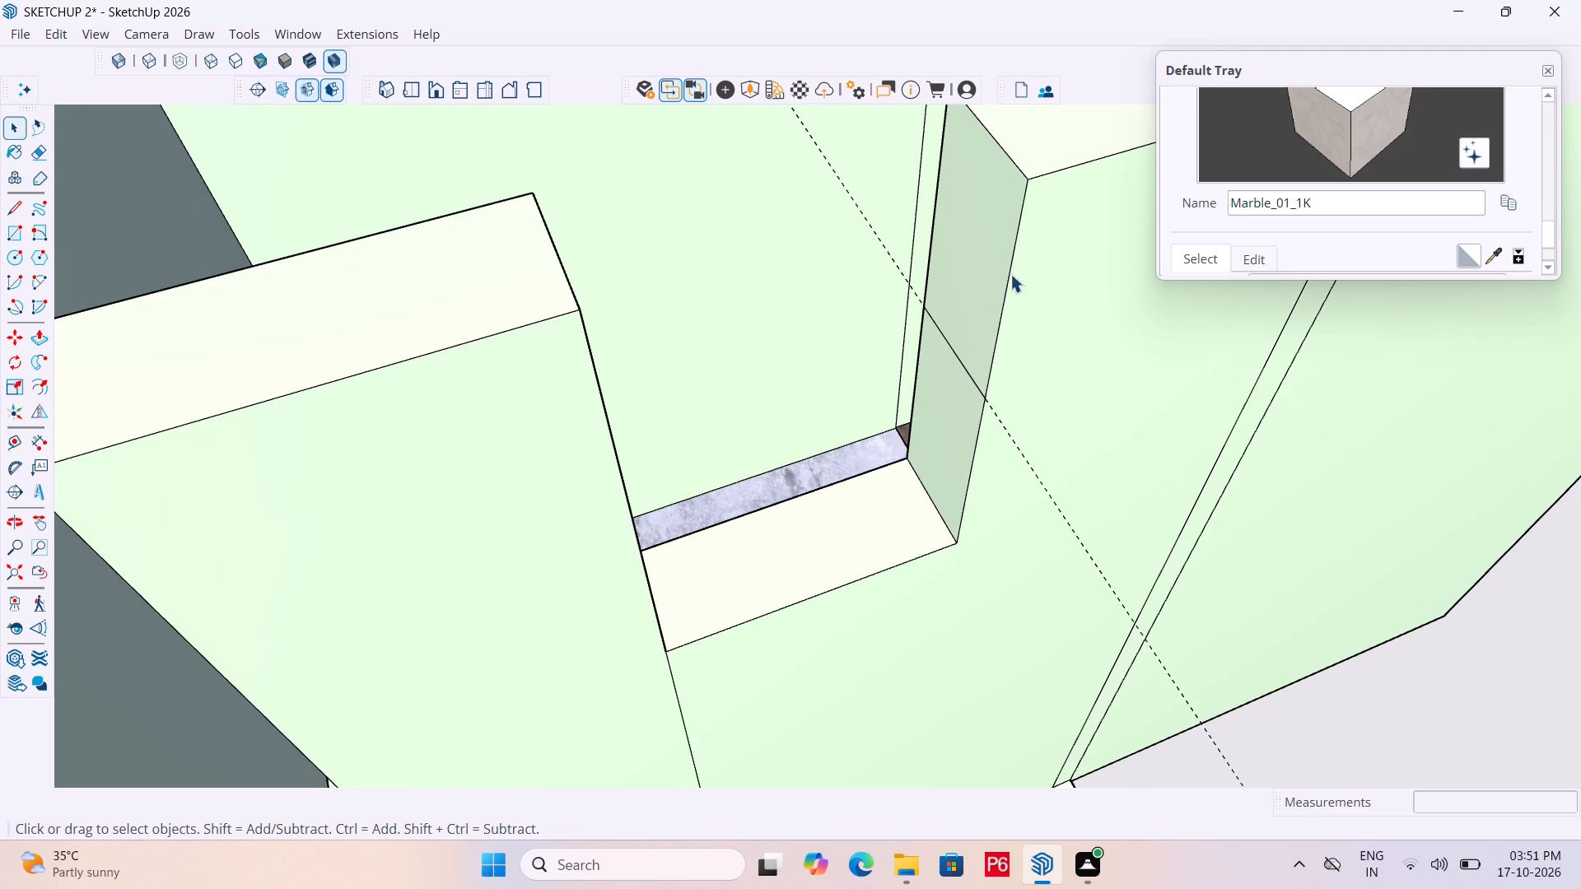
# Extrude the jamb face above the line 2' to the opposite wall, closing the wall above the bathroom ventilator.
pyautogui.press('p')
pyautogui.click(982, 249)
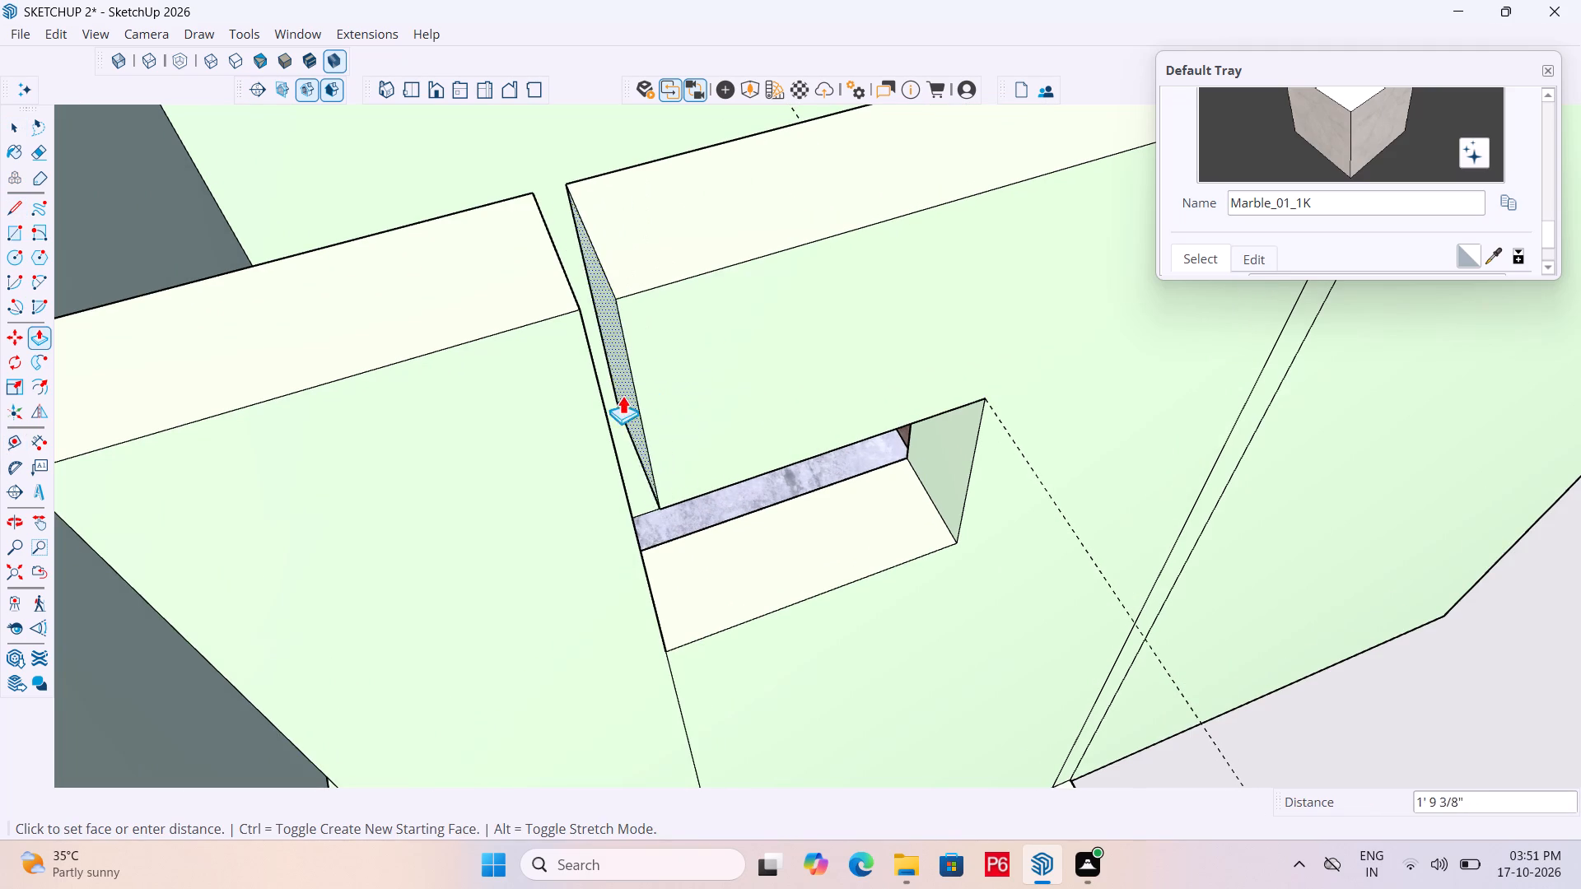
pyautogui.click(605, 407)
# Save the model.
pyautogui.scroll(-3, 687, 394)
pyautogui.hotkey('ctrl', 's')
pyautogui.hotkey('ctrl', 's')
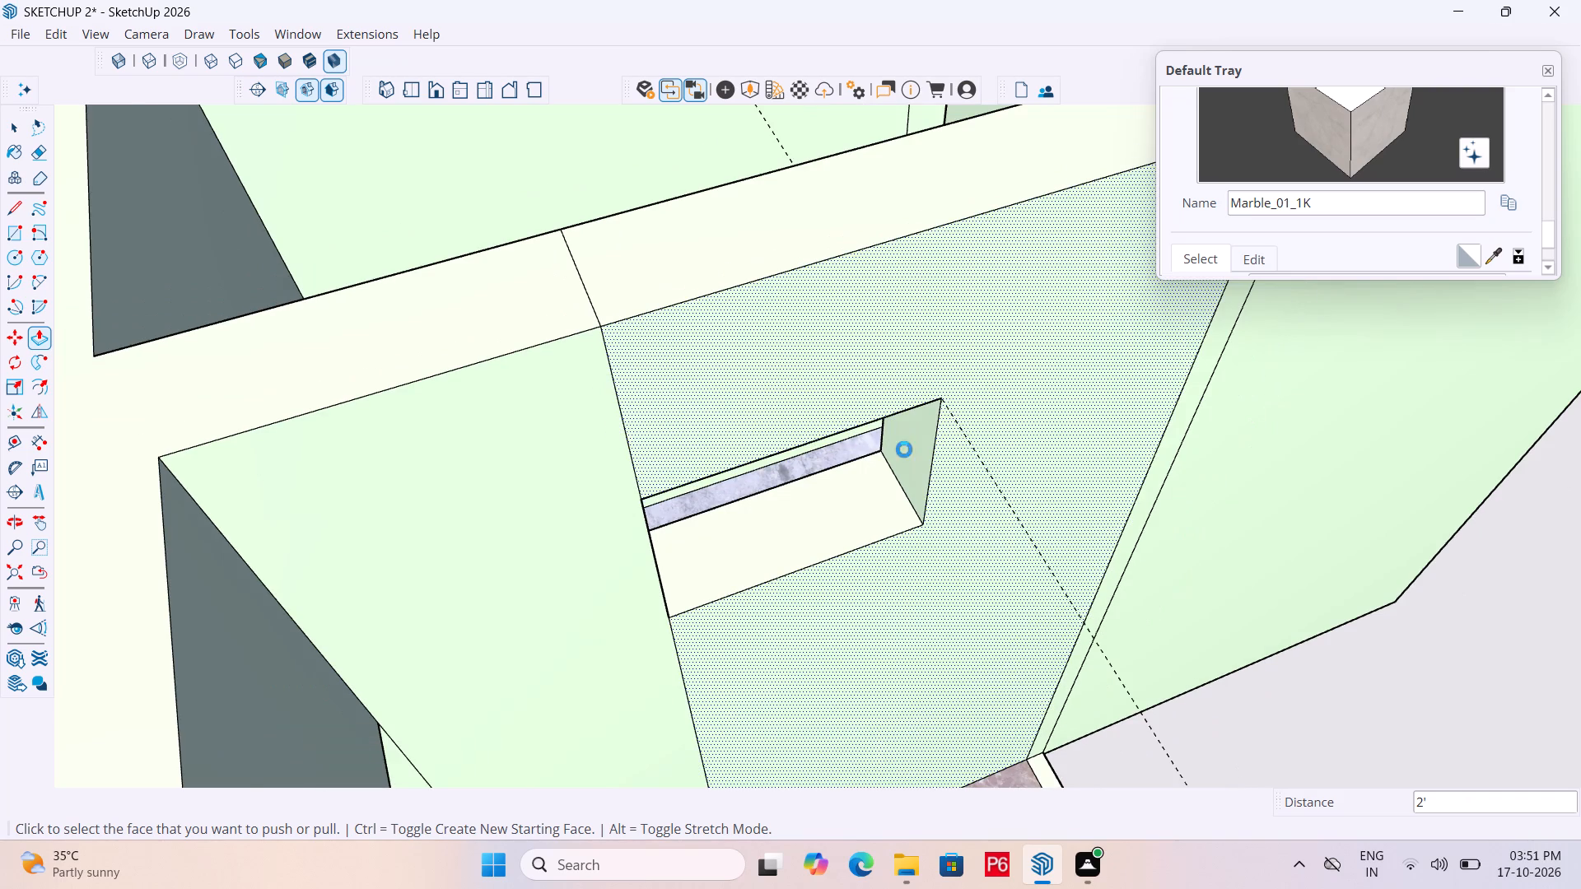
pyautogui.hotkey('ctrl', 's')
# Erase the guide line at the top of the bathroom ventilator.
pyautogui.press('e')
pyautogui.moveTo(985, 482); pyautogui.dragTo(968, 488)
# Examine the bathroom ventilator and the apartment's other outer walls for the next opening to close.
pyautogui.scroll(-6, 886, 395)
pyautogui.moveTo(1099, 456); pyautogui.dragTo(792, 249, button='middle')
pyautogui.scroll(-5, 896, 421)
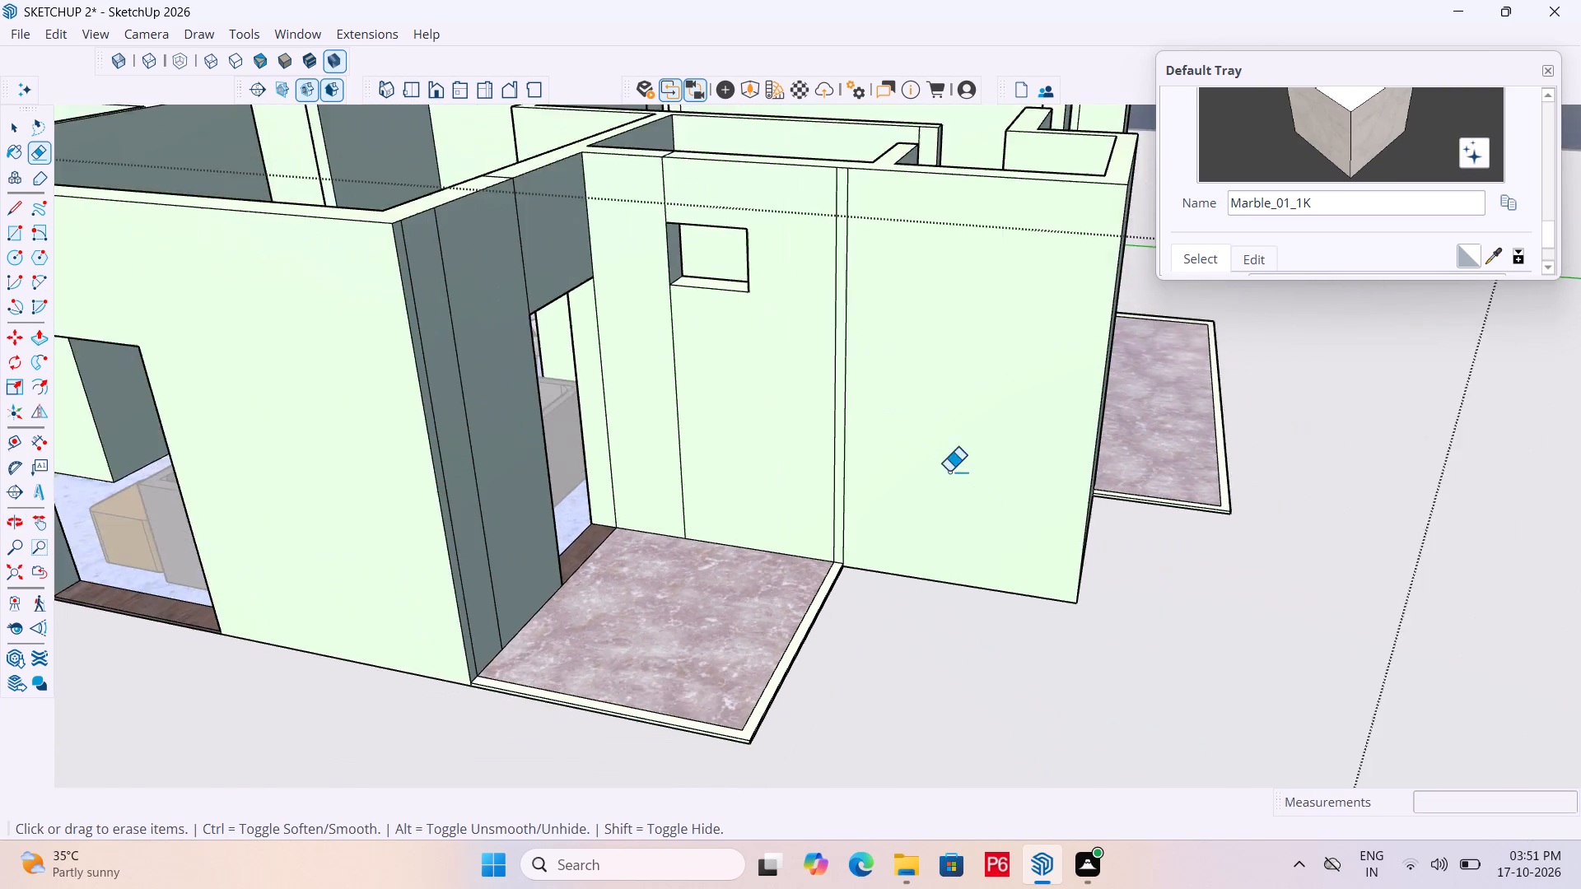
pyautogui.scroll(-4, 954, 477)
pyautogui.moveTo(863, 454); pyautogui.dragTo(967, 547, button='middle')
pyautogui.moveTo(1075, 479); pyautogui.dragTo(990, 479, button='middle')
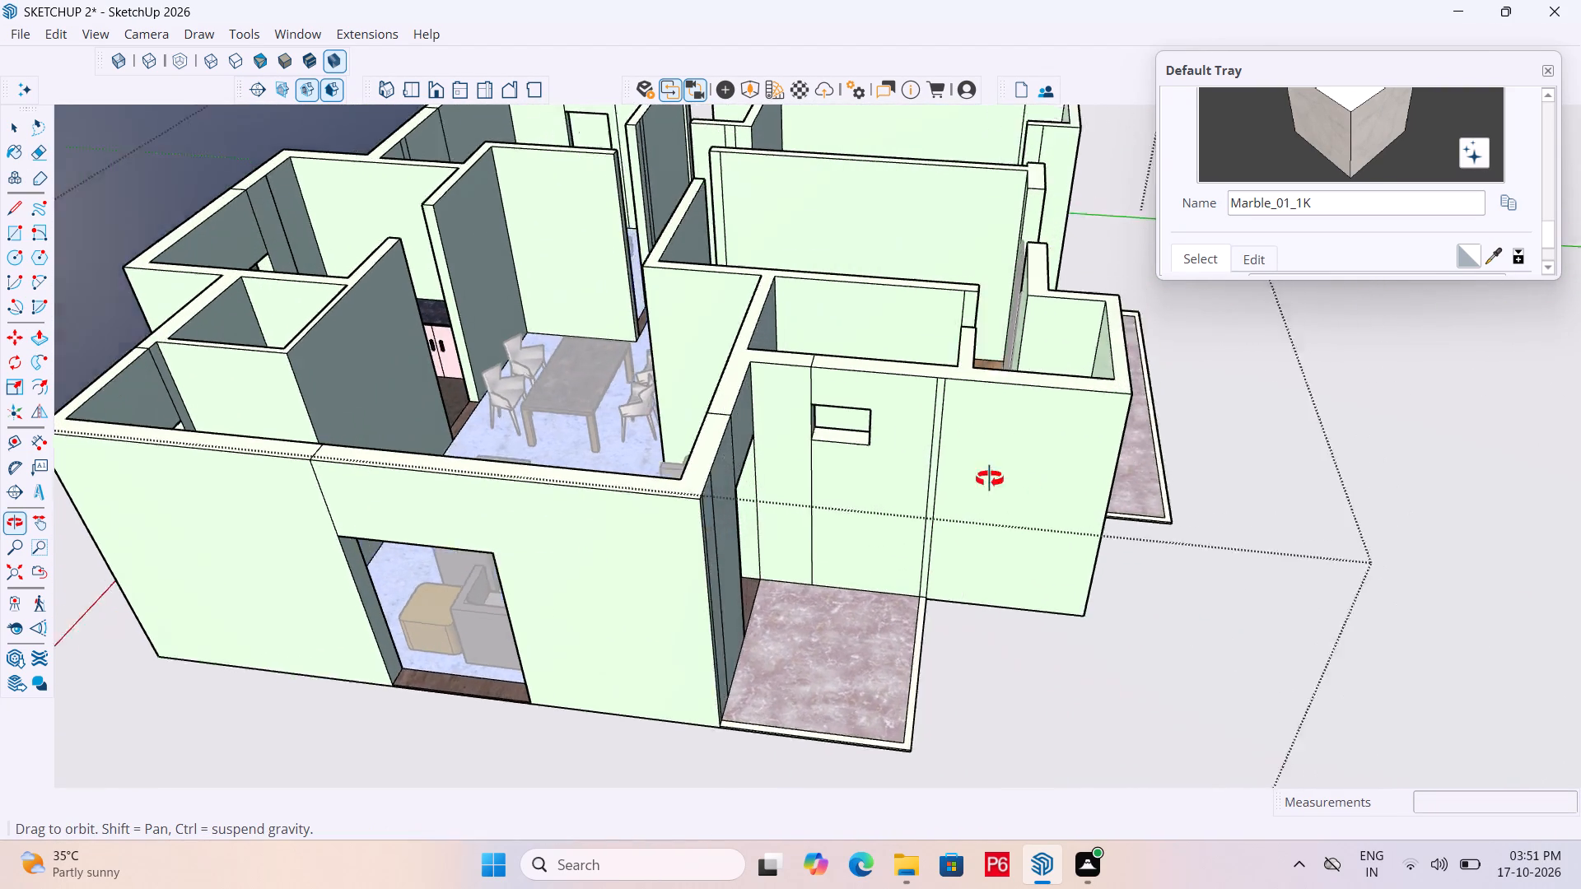
pyautogui.moveTo(990, 479); pyautogui.dragTo(1011, 469, button='middle')
pyautogui.moveTo(540, 485); pyautogui.dragTo(674, 495, button='middle')
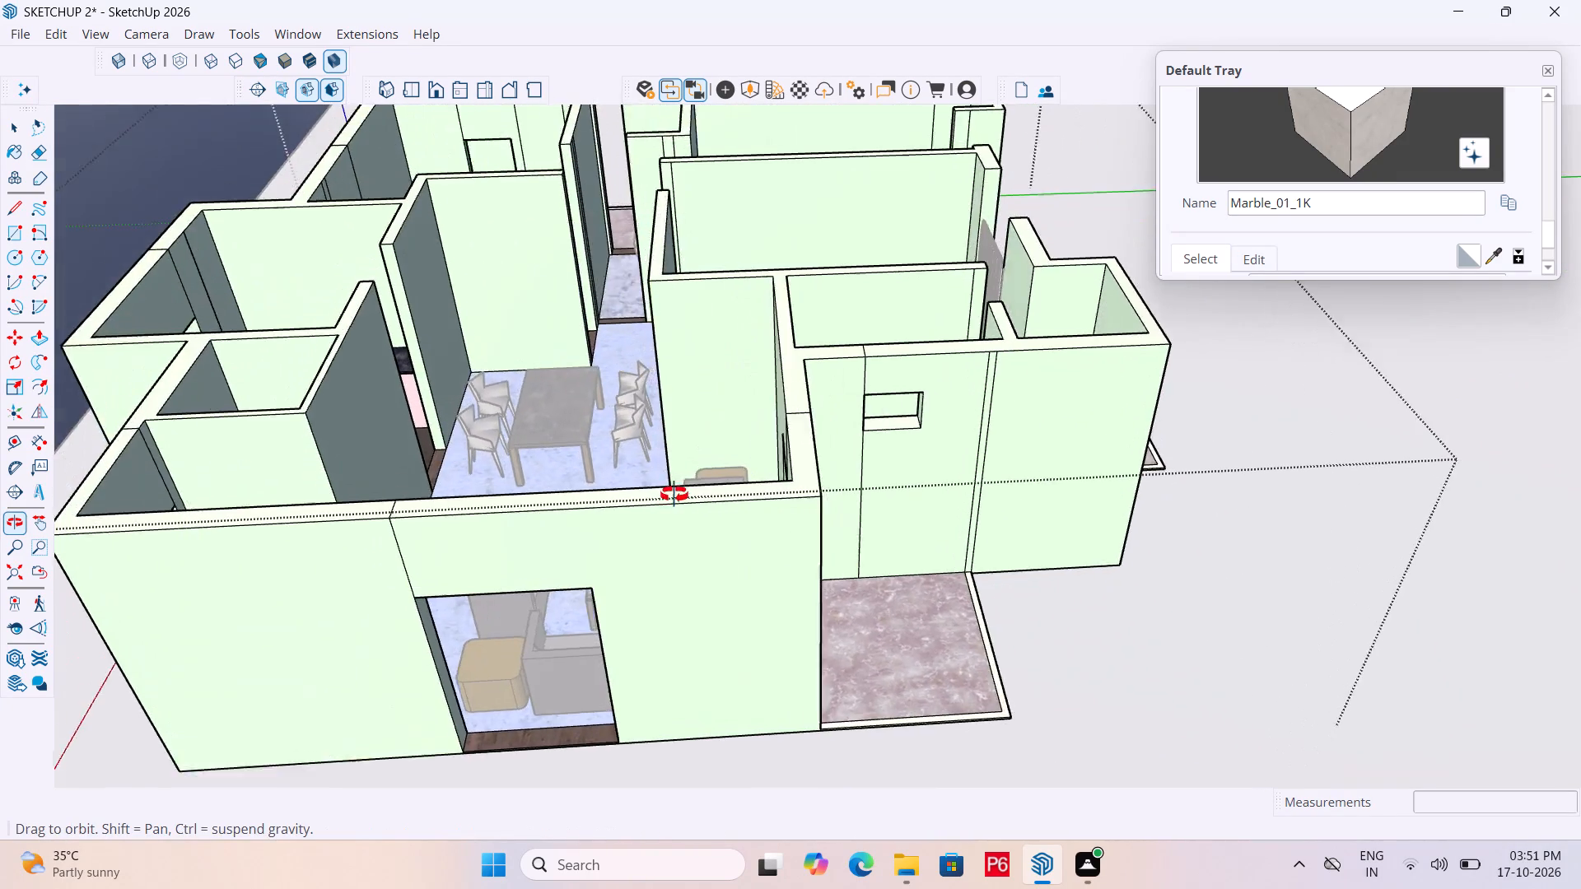
pyautogui.moveTo(674, 495); pyautogui.dragTo(977, 444, button='middle')
pyautogui.moveTo(614, 454); pyautogui.dragTo(963, 431, button='middle')
pyautogui.moveTo(564, 494); pyautogui.dragTo(602, 494, button='middle')
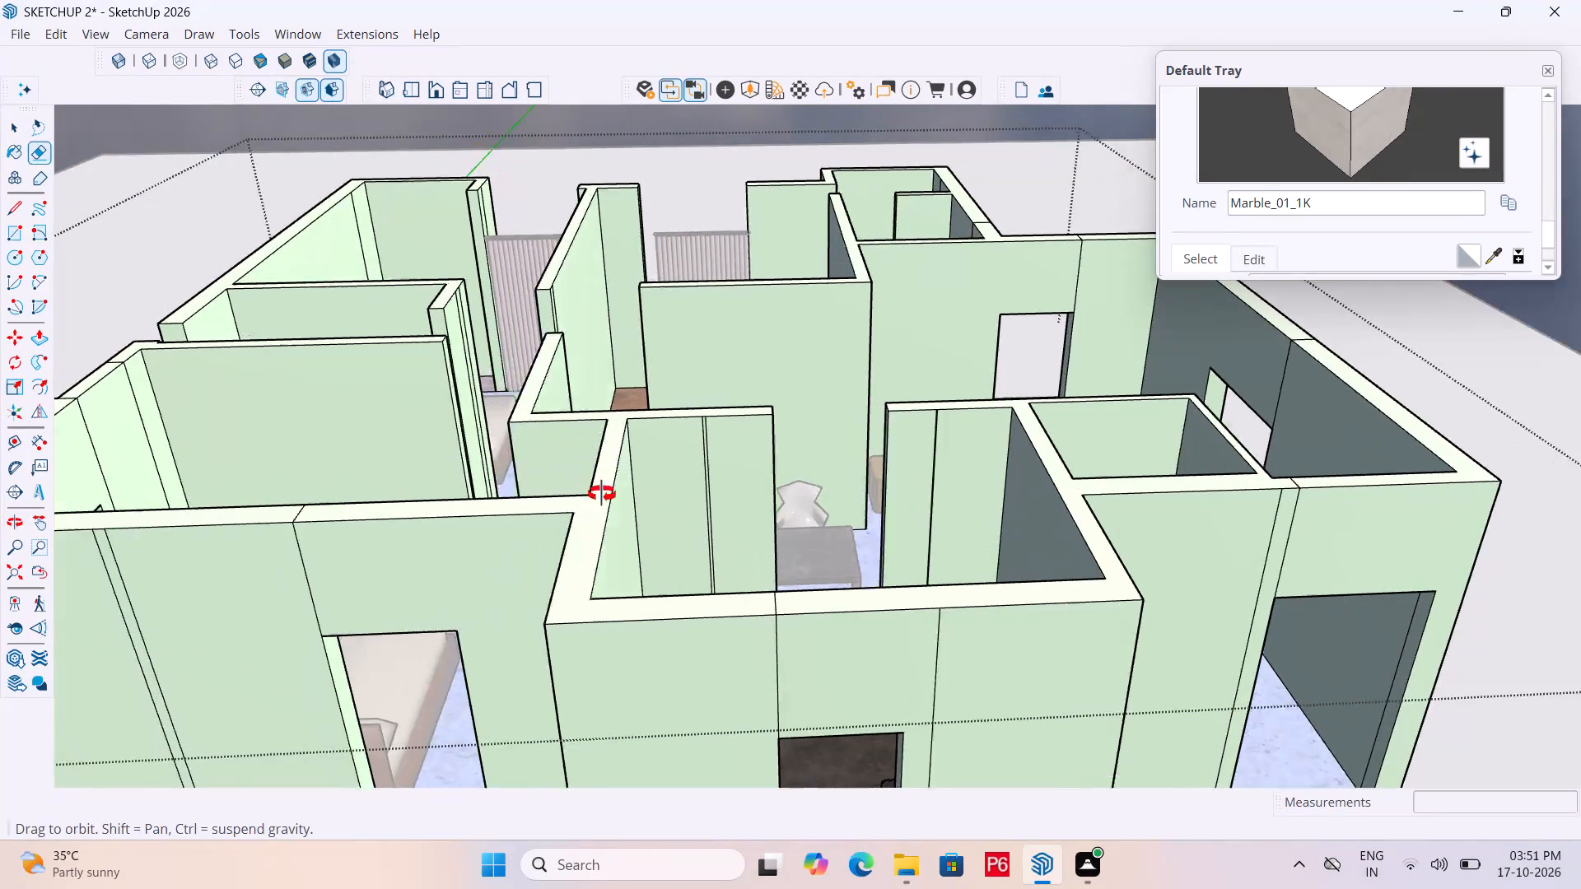
pyautogui.moveTo(602, 494); pyautogui.dragTo(853, 487, button='middle')
pyautogui.scroll(-5, 747, 370)
pyautogui.moveTo(563, 512); pyautogui.dragTo(852, 492, button='middle')
pyautogui.moveTo(658, 547); pyautogui.dragTo(929, 560, button='middle')
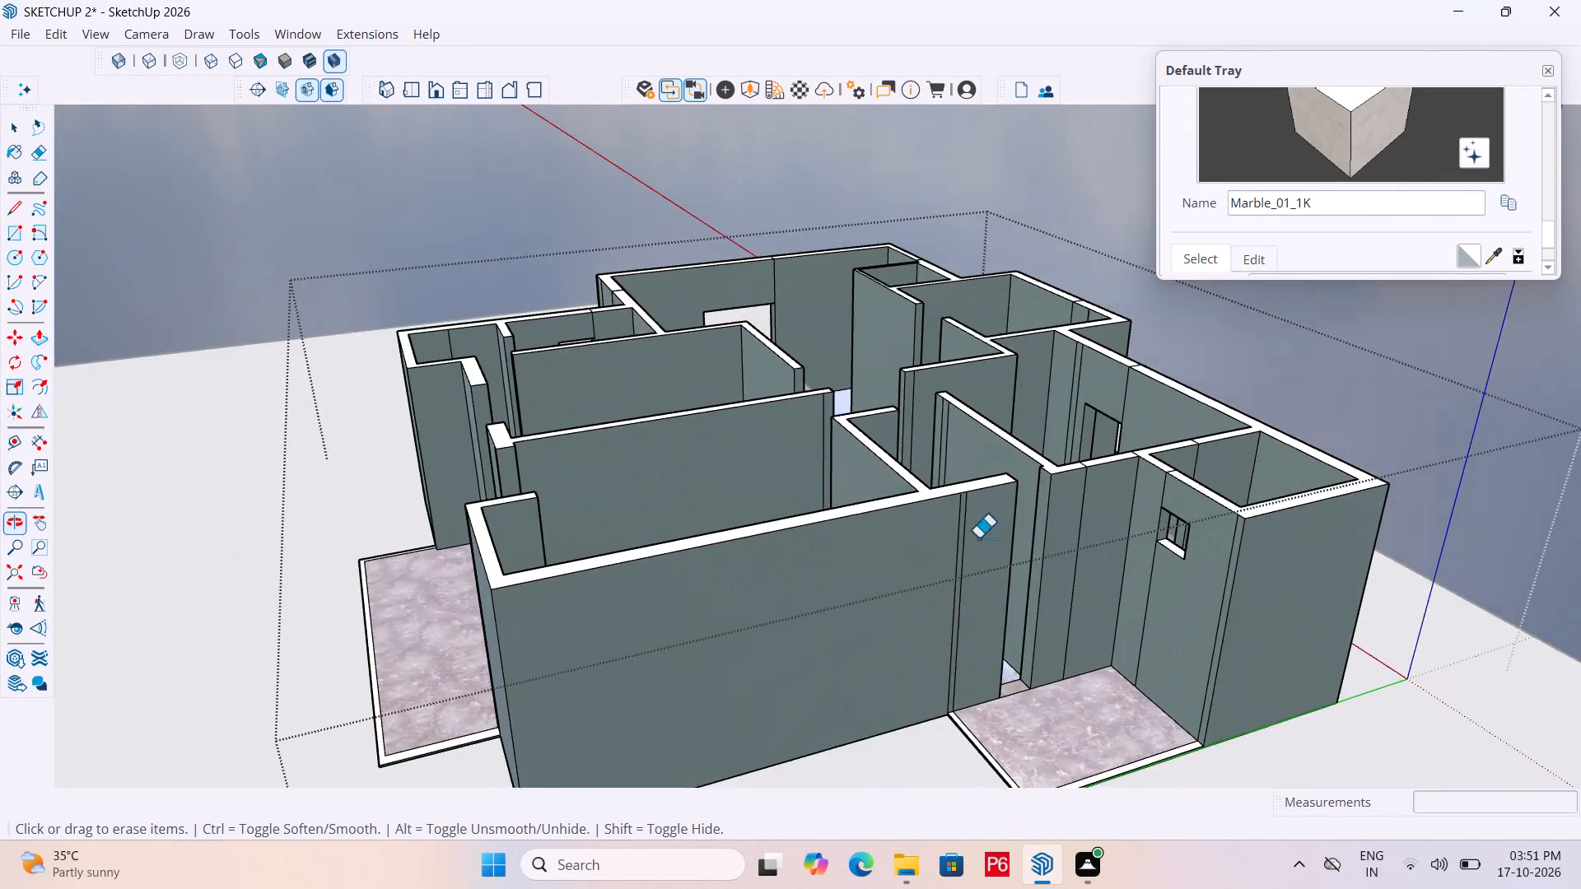
# Place a guide line 7' above the floor on the jamb of the narrow opening beside the small marble-floored balcony.
pyautogui.scroll(10, 1067, 517)
pyautogui.moveTo(1036, 501); pyautogui.dragTo(1005, 507, button='middle')
pyautogui.scroll(4, 1008, 498)
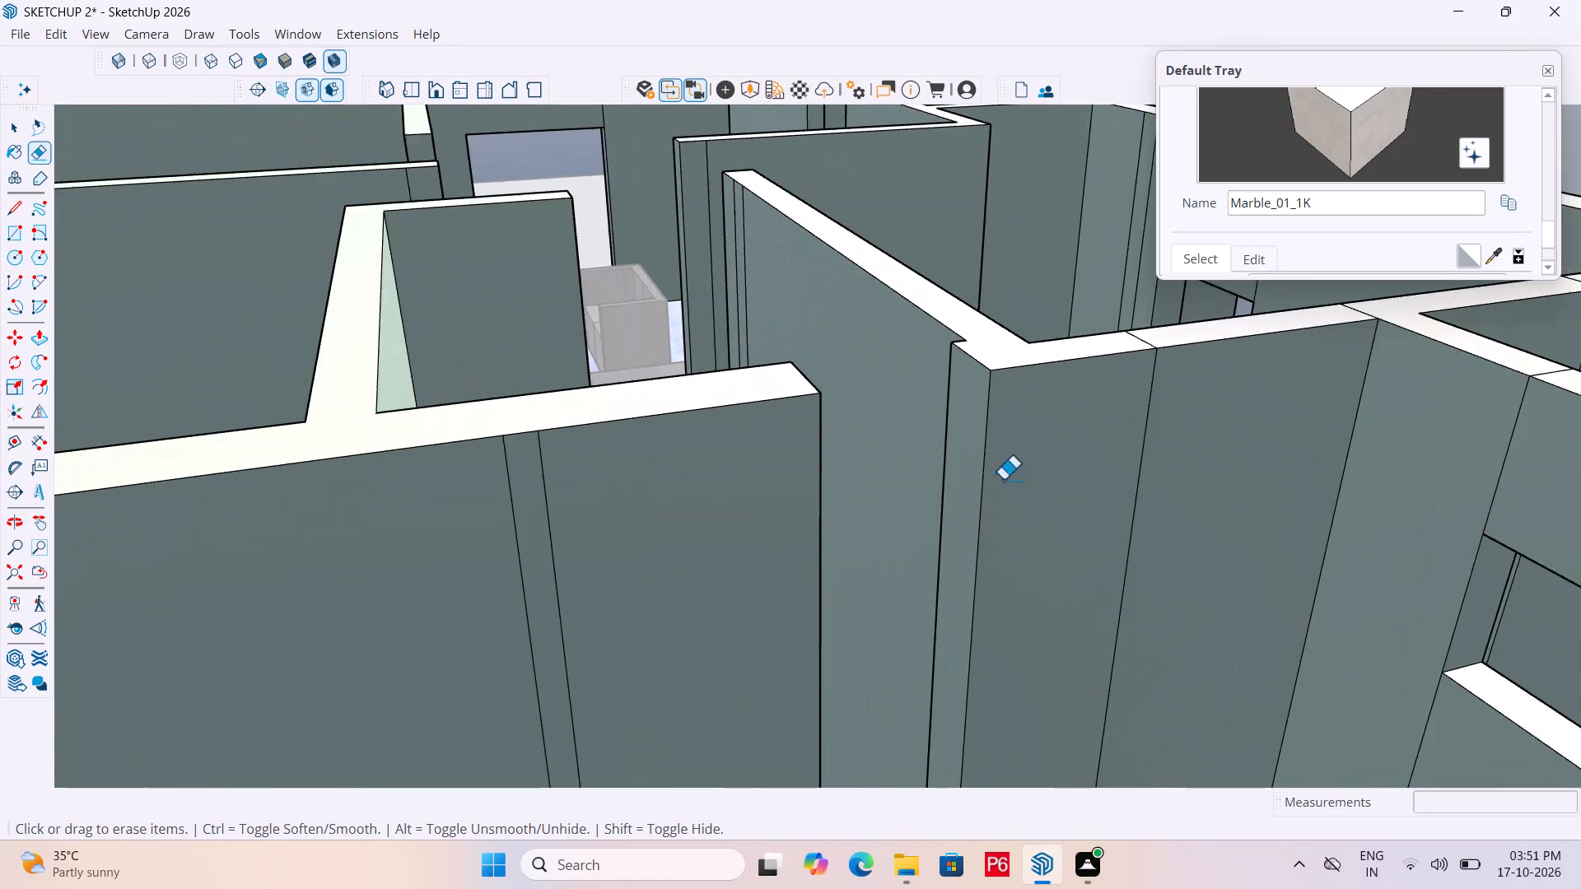
pyautogui.scroll(-6, 842, 356)
pyautogui.moveTo(822, 462); pyautogui.dragTo(907, 468, button='middle')
pyautogui.scroll(1, 797, 361)
pyautogui.scroll(-6, 749, 347)
pyautogui.scroll(12, 884, 571)
pyautogui.scroll(2, 891, 653)
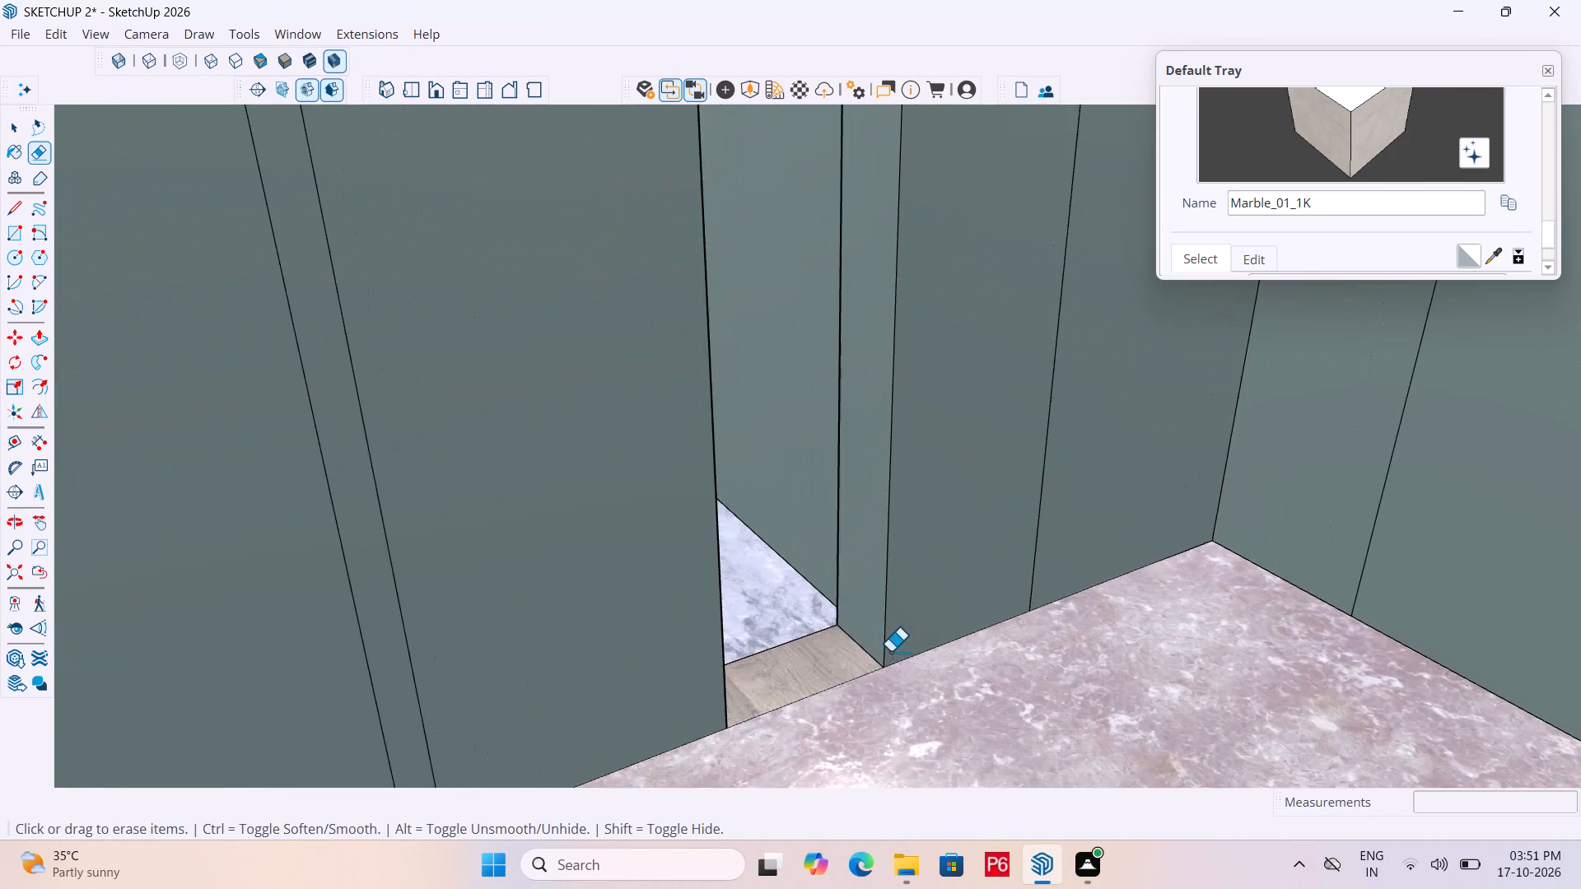
pyautogui.scroll(3, 850, 645)
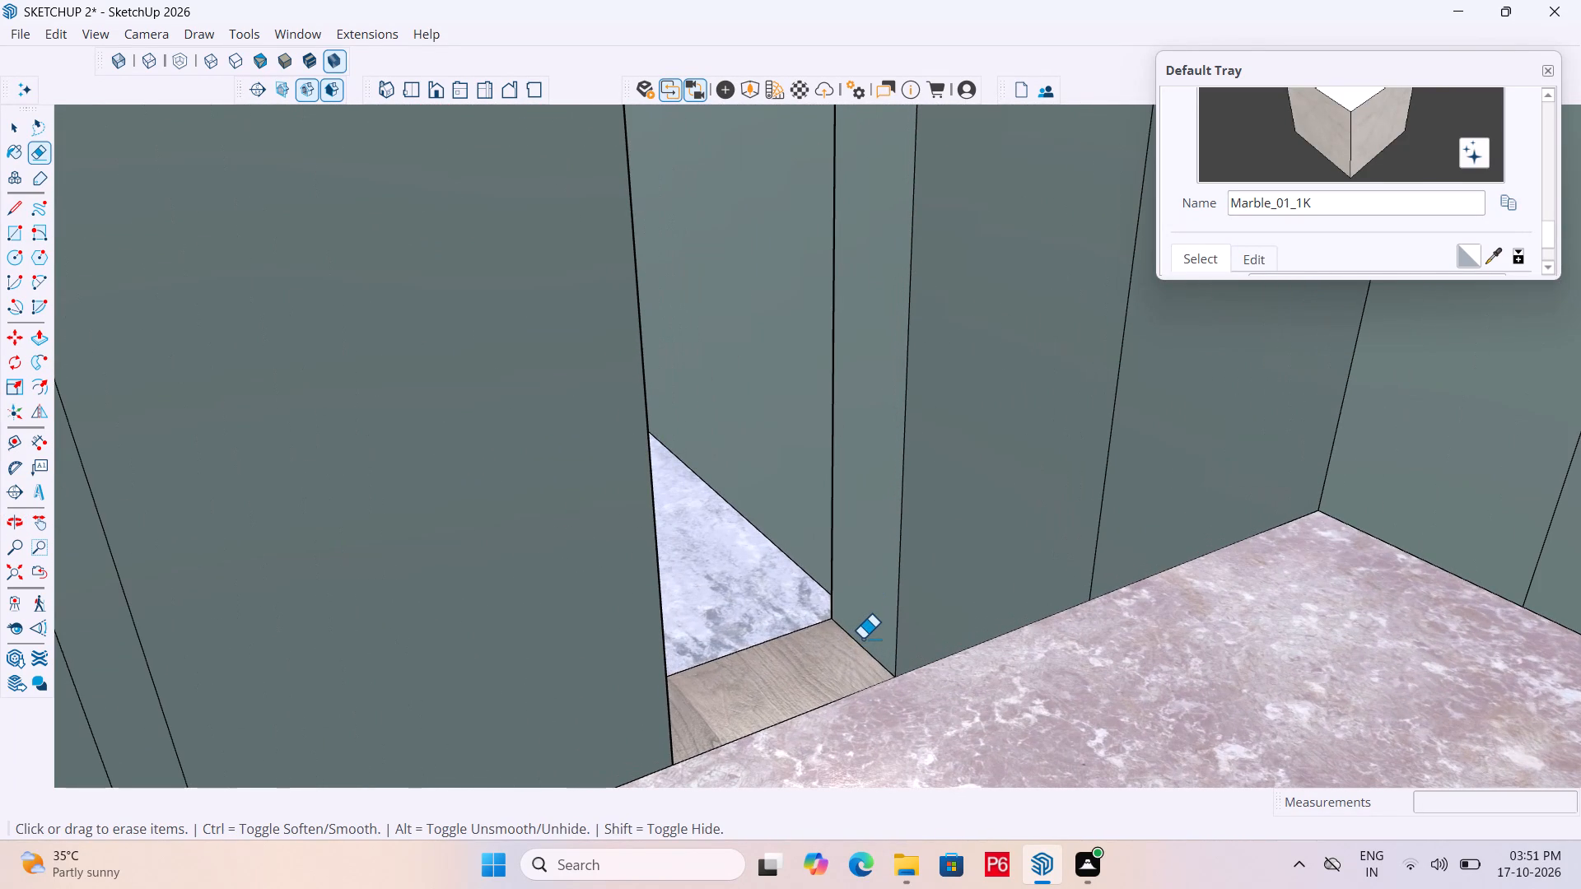
pyautogui.press('t')
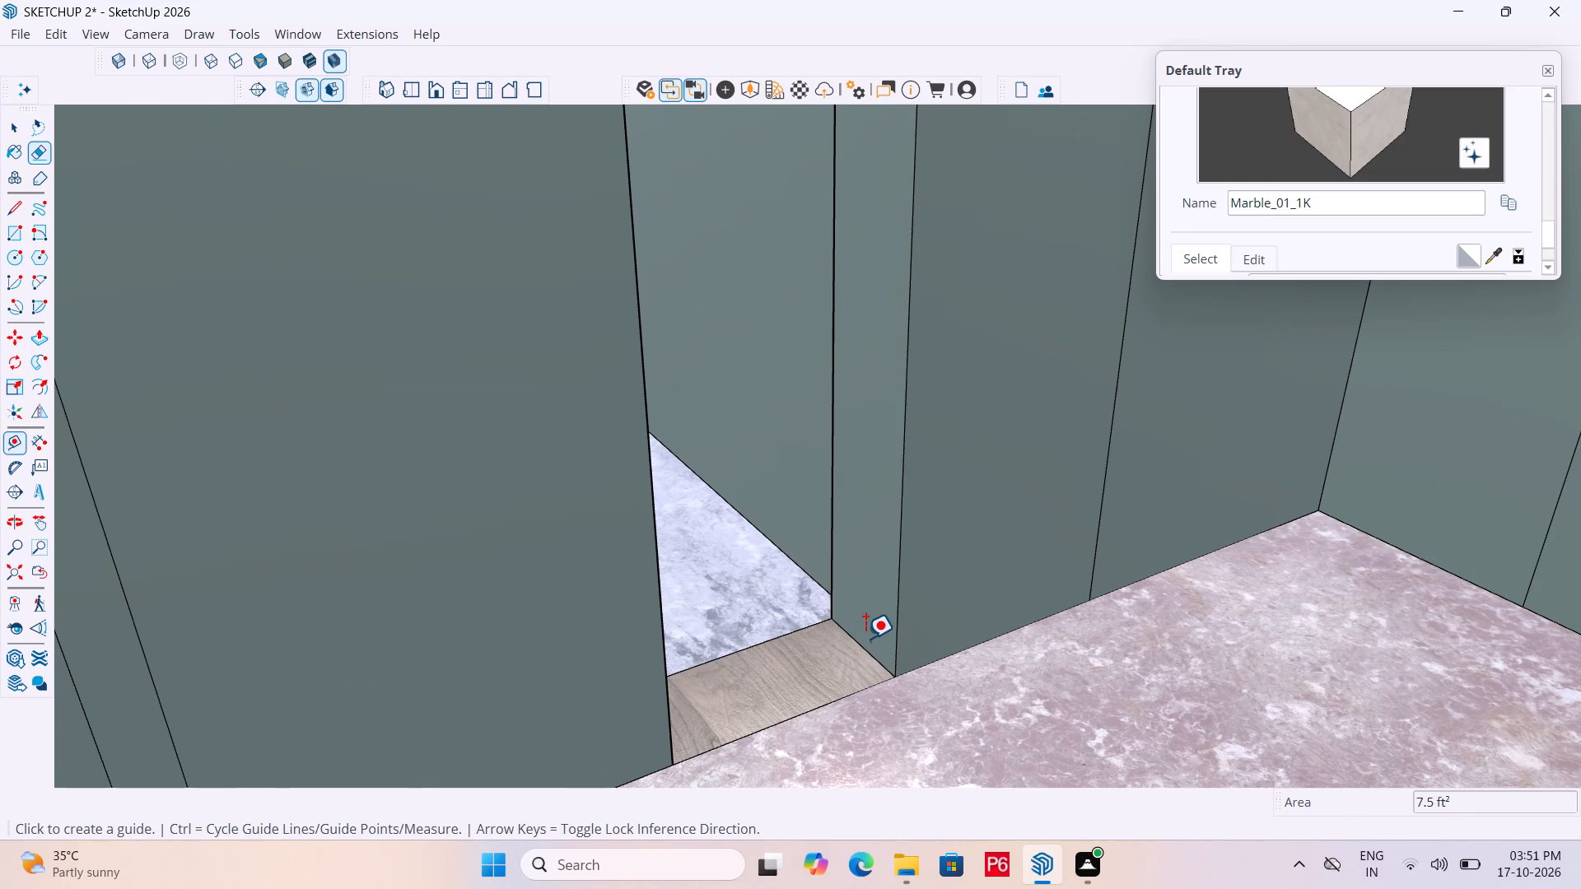
pyautogui.click(869, 647)
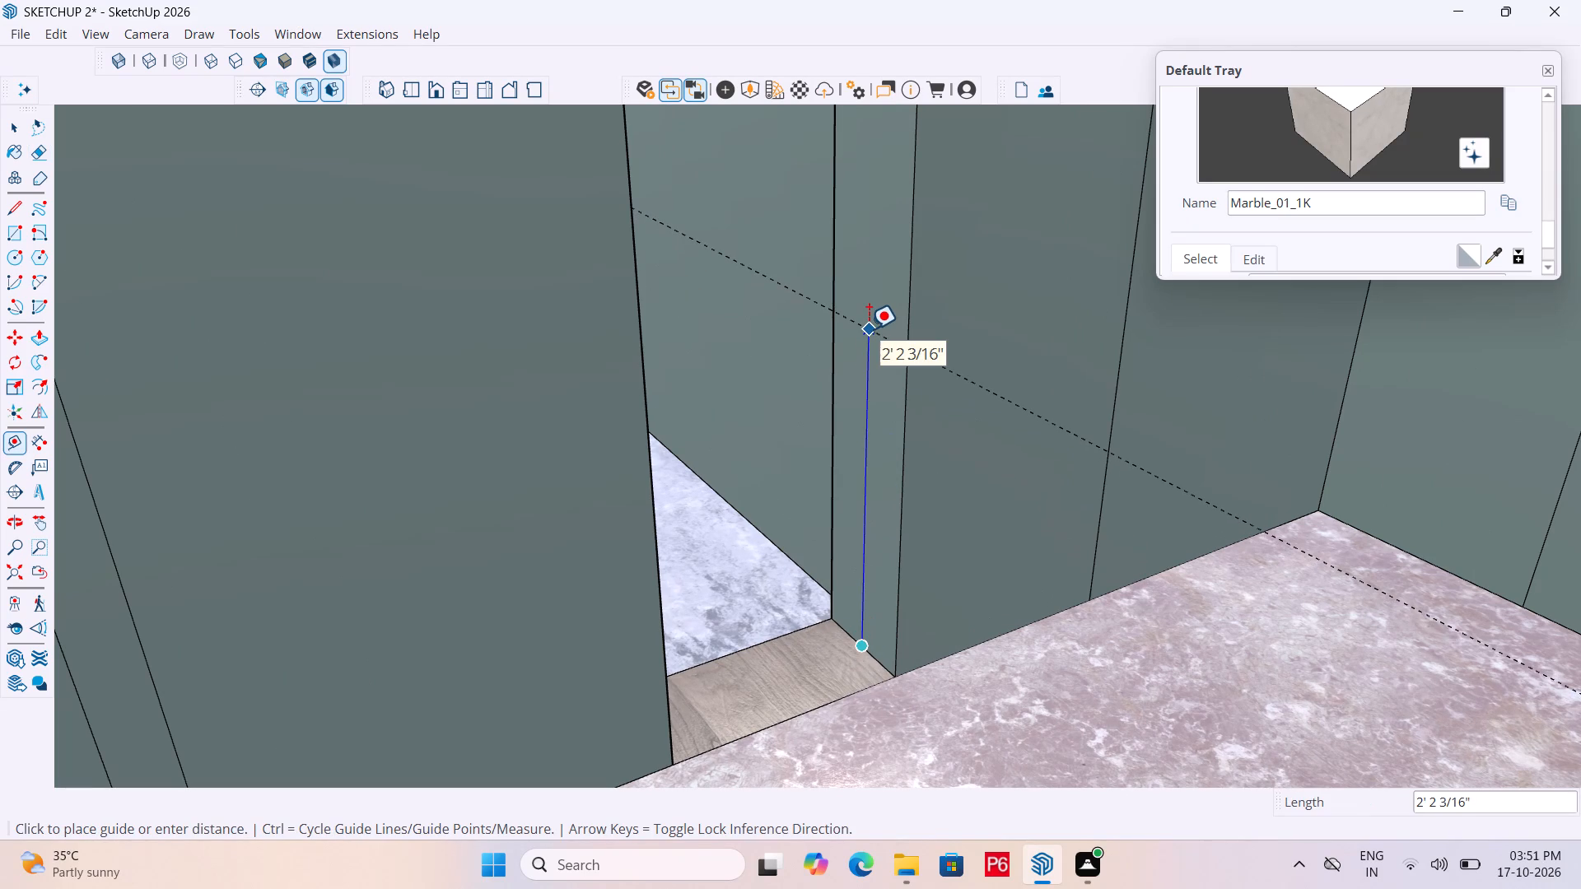
pyautogui.write("7'")
pyautogui.press('Return')
# Draw a line across the 9" jamb face of the narrow opening along the 7' guide.
pyautogui.scroll(-4, 877, 438)
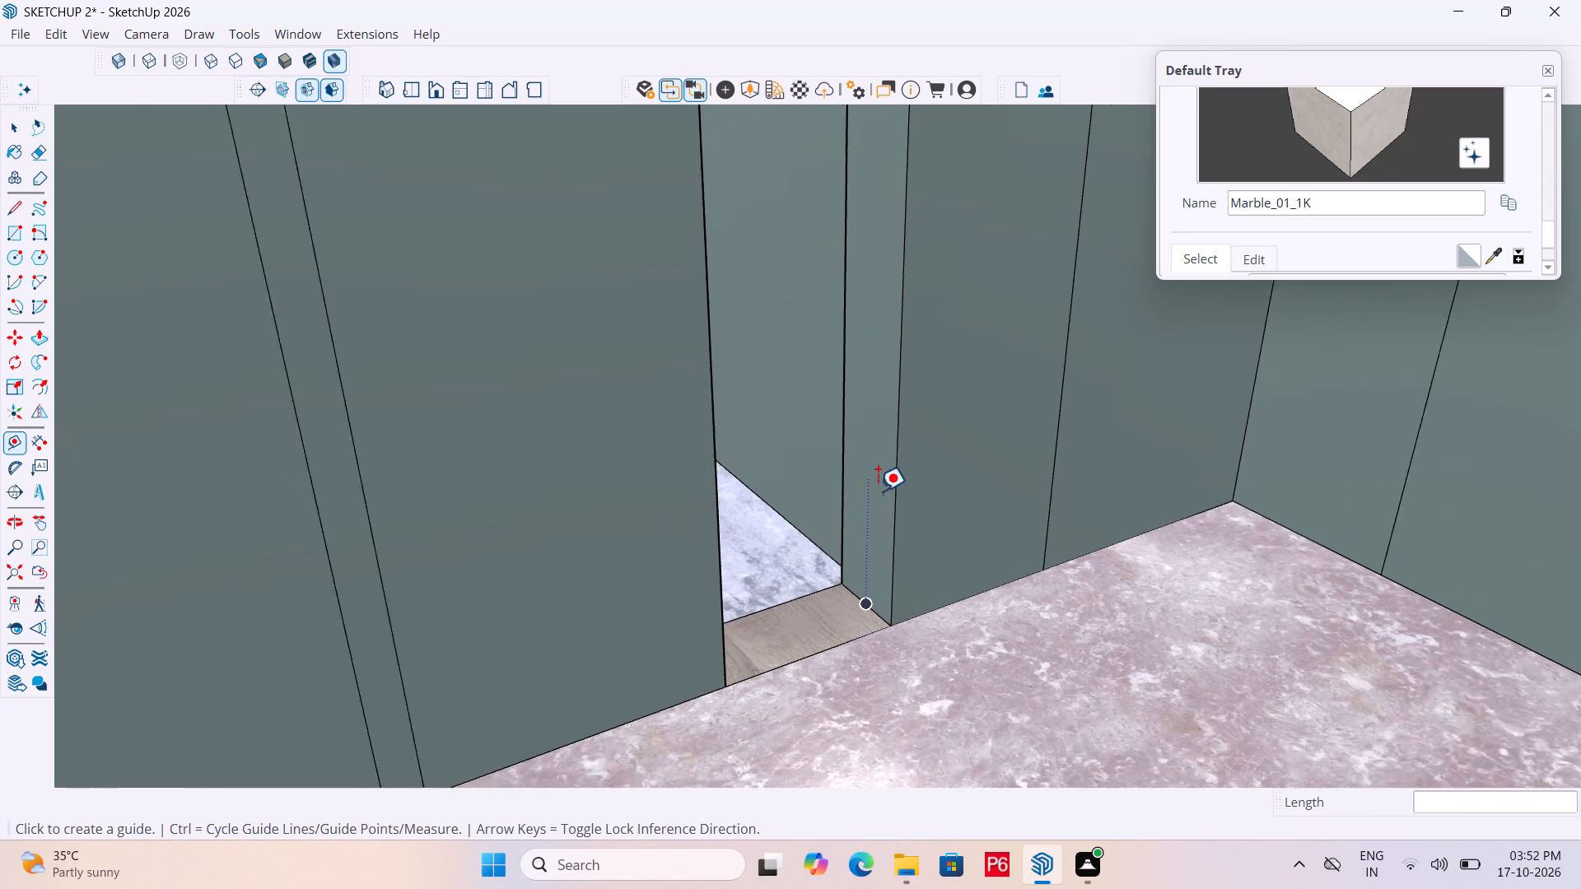
pyautogui.scroll(-2, 878, 491)
pyautogui.scroll(-10, 795, 534)
pyautogui.scroll(8, 818, 322)
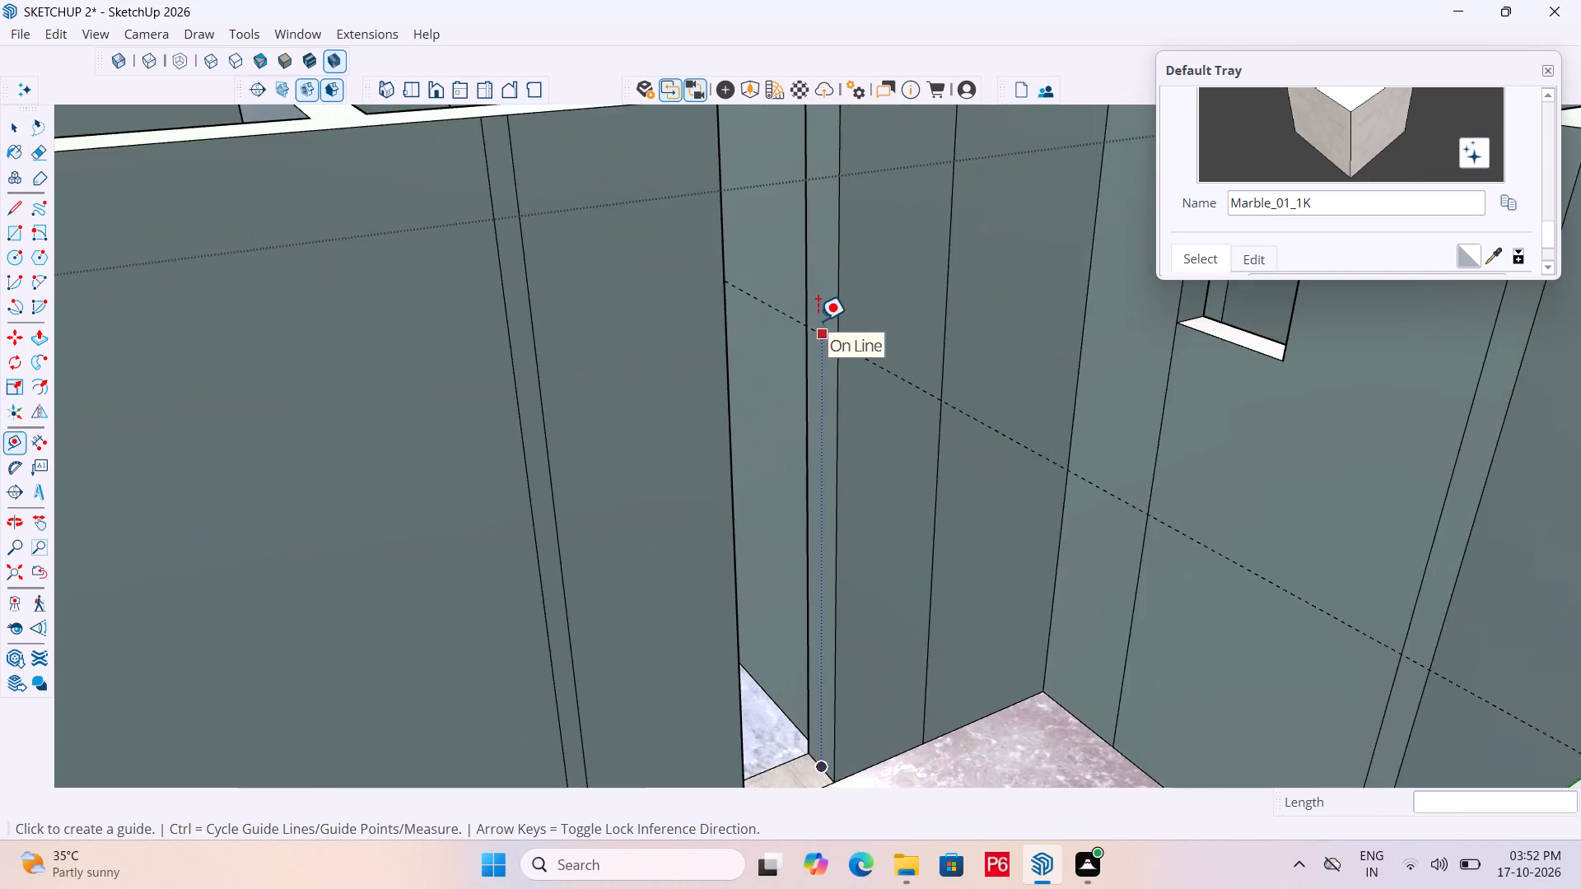
pyautogui.scroll(3, 818, 321)
pyautogui.press('l')
pyautogui.click(802, 328)
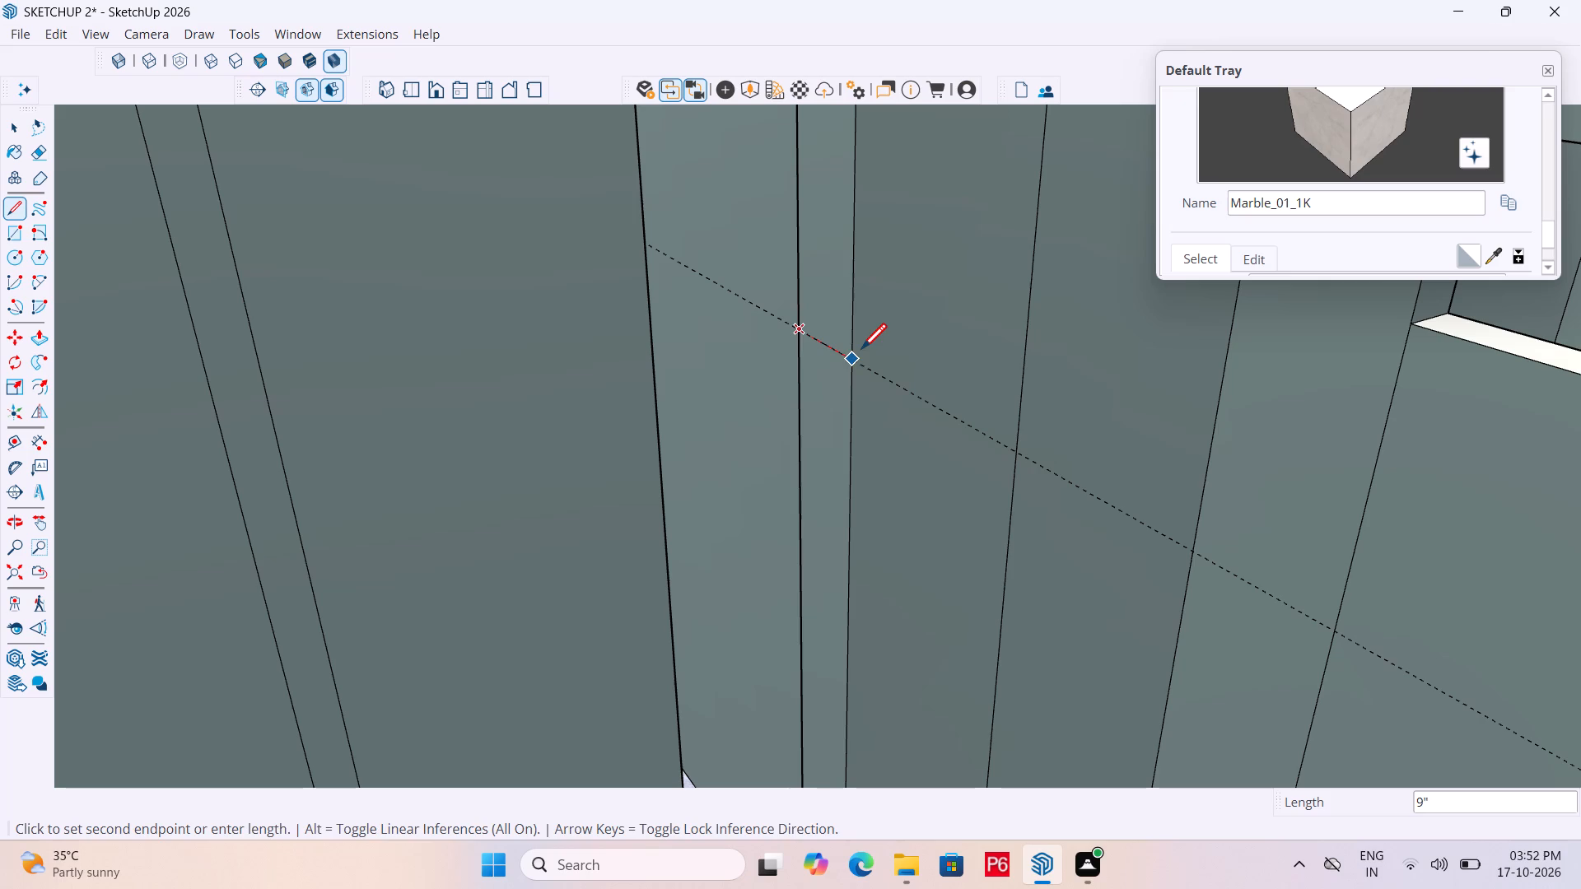
pyautogui.click(856, 354)
pyautogui.press('space')
pyautogui.scroll(-6, 824, 379)
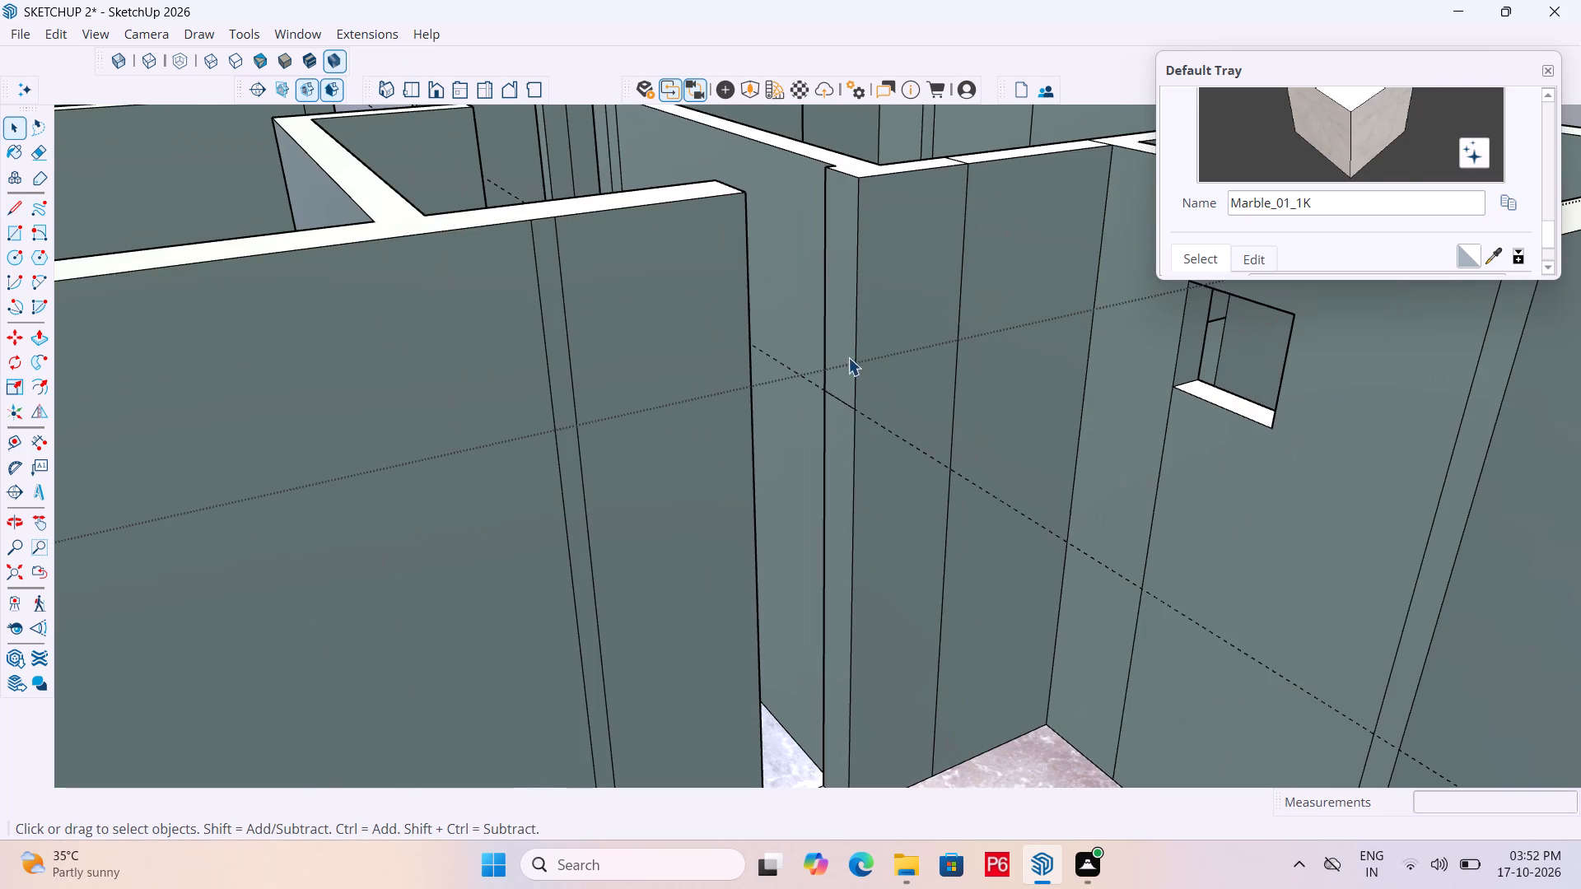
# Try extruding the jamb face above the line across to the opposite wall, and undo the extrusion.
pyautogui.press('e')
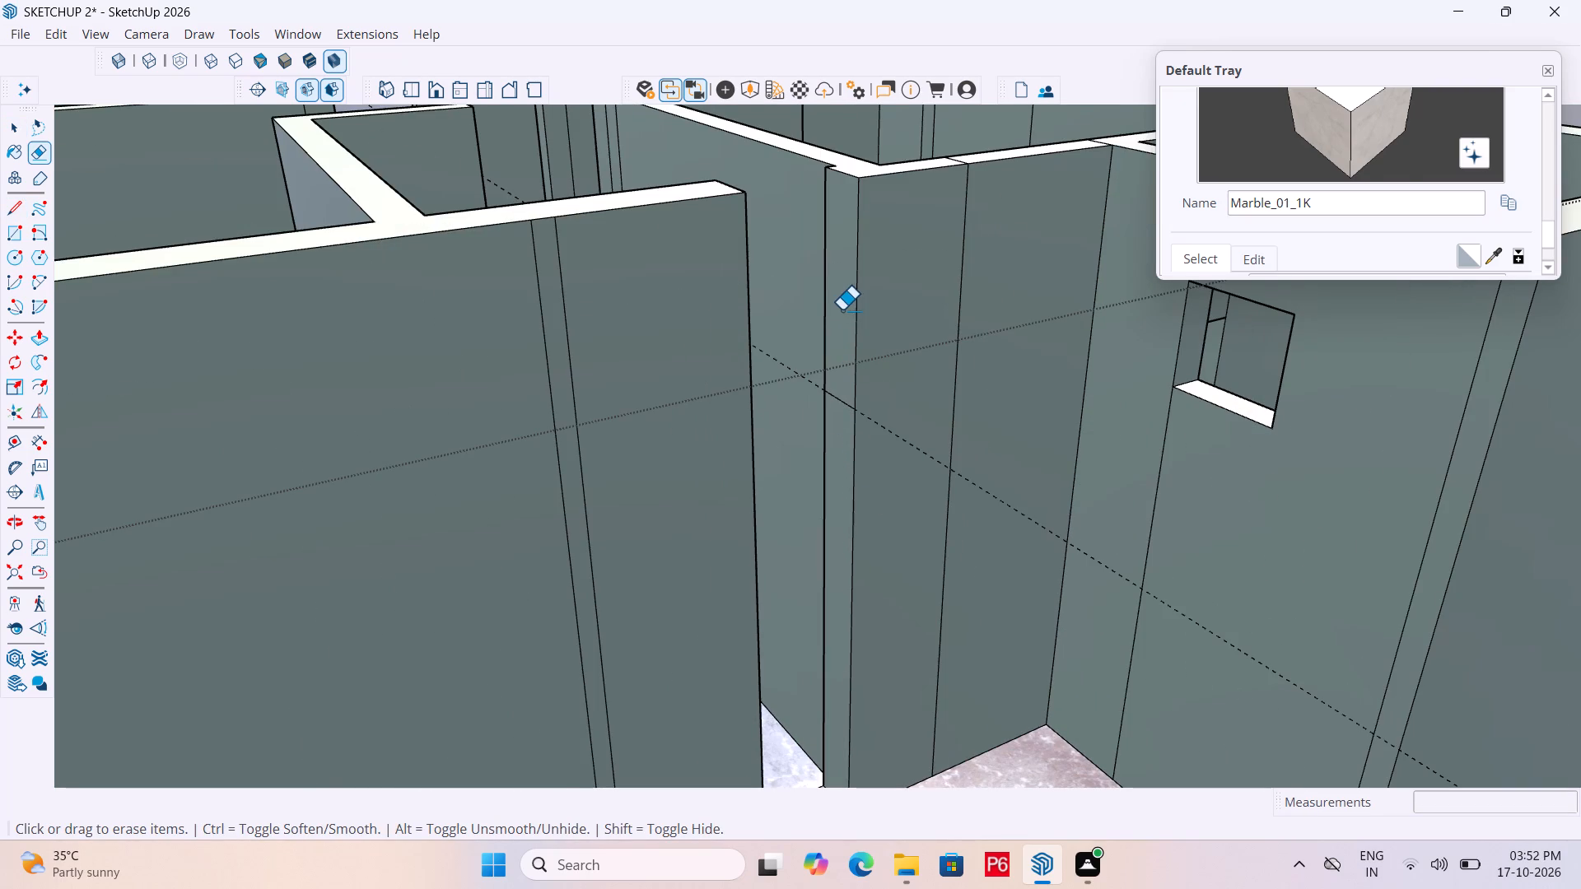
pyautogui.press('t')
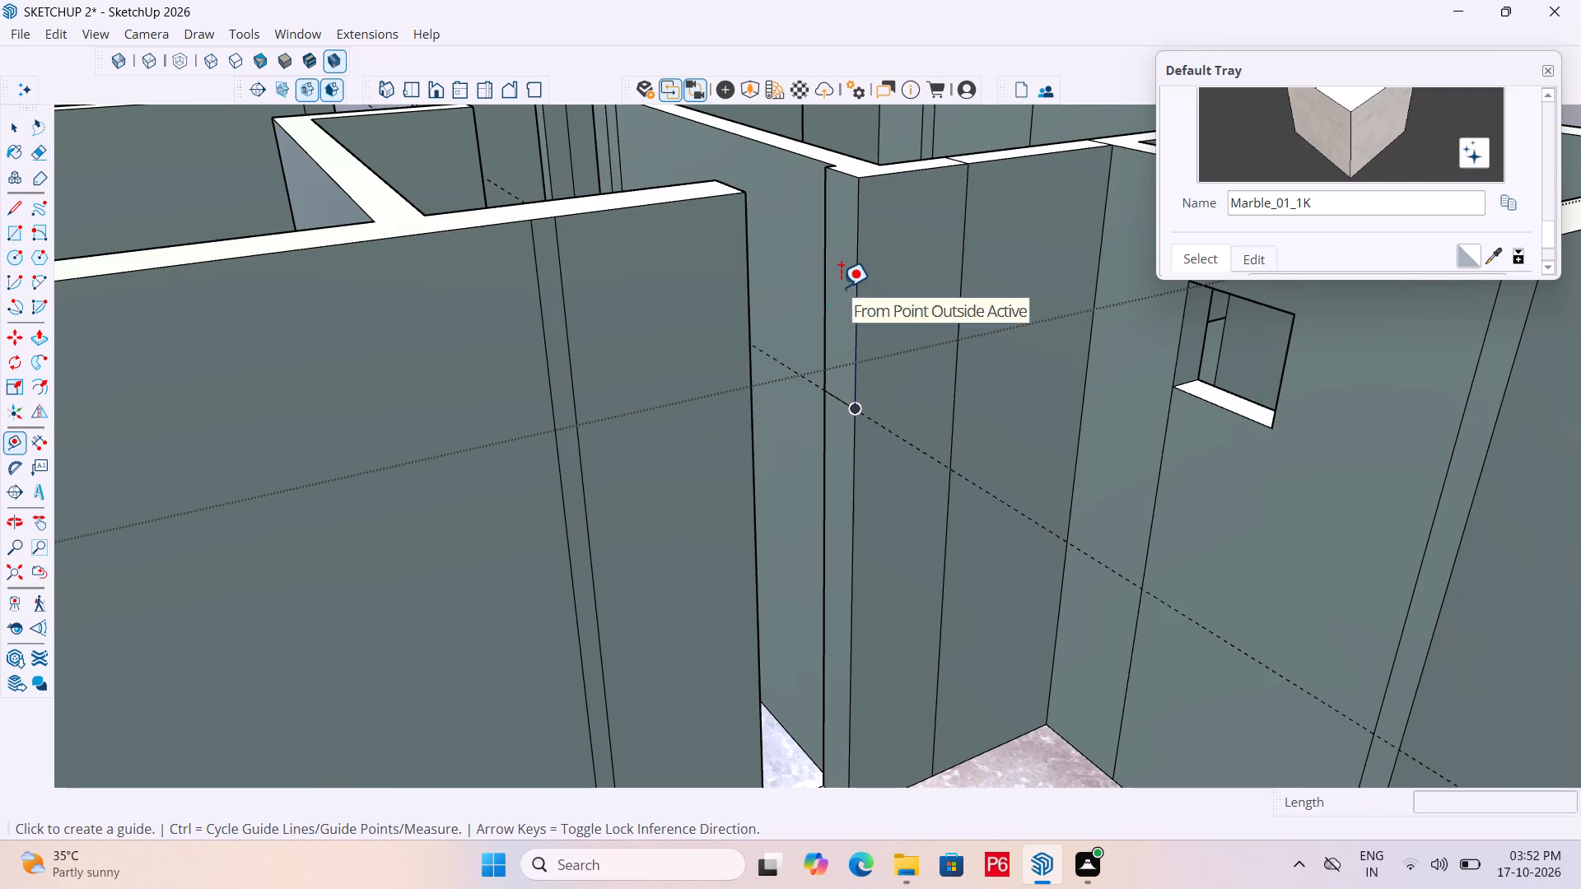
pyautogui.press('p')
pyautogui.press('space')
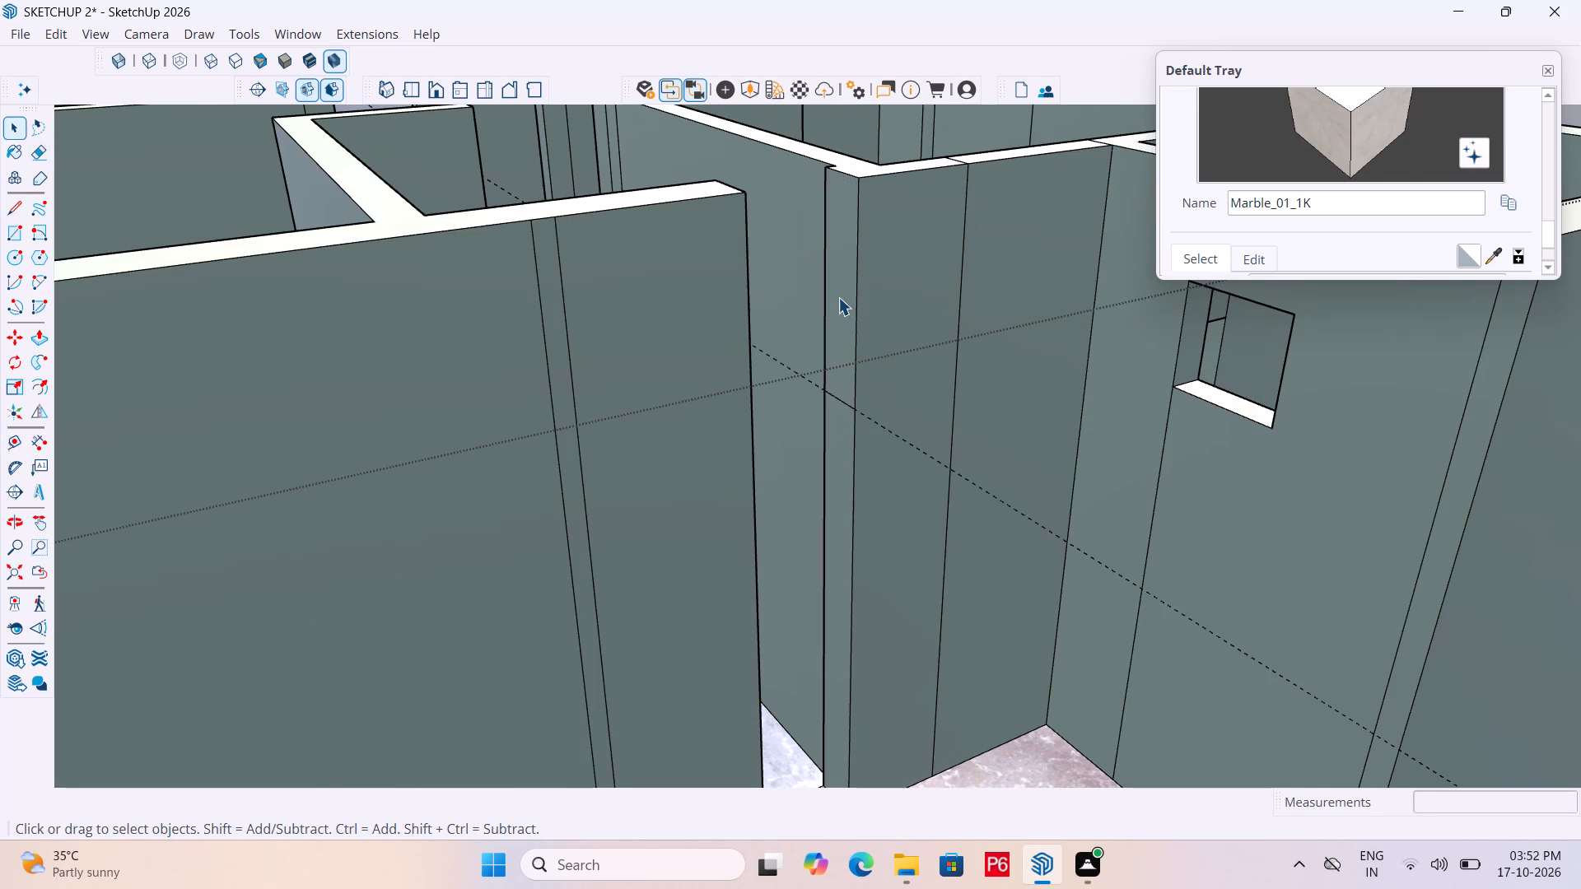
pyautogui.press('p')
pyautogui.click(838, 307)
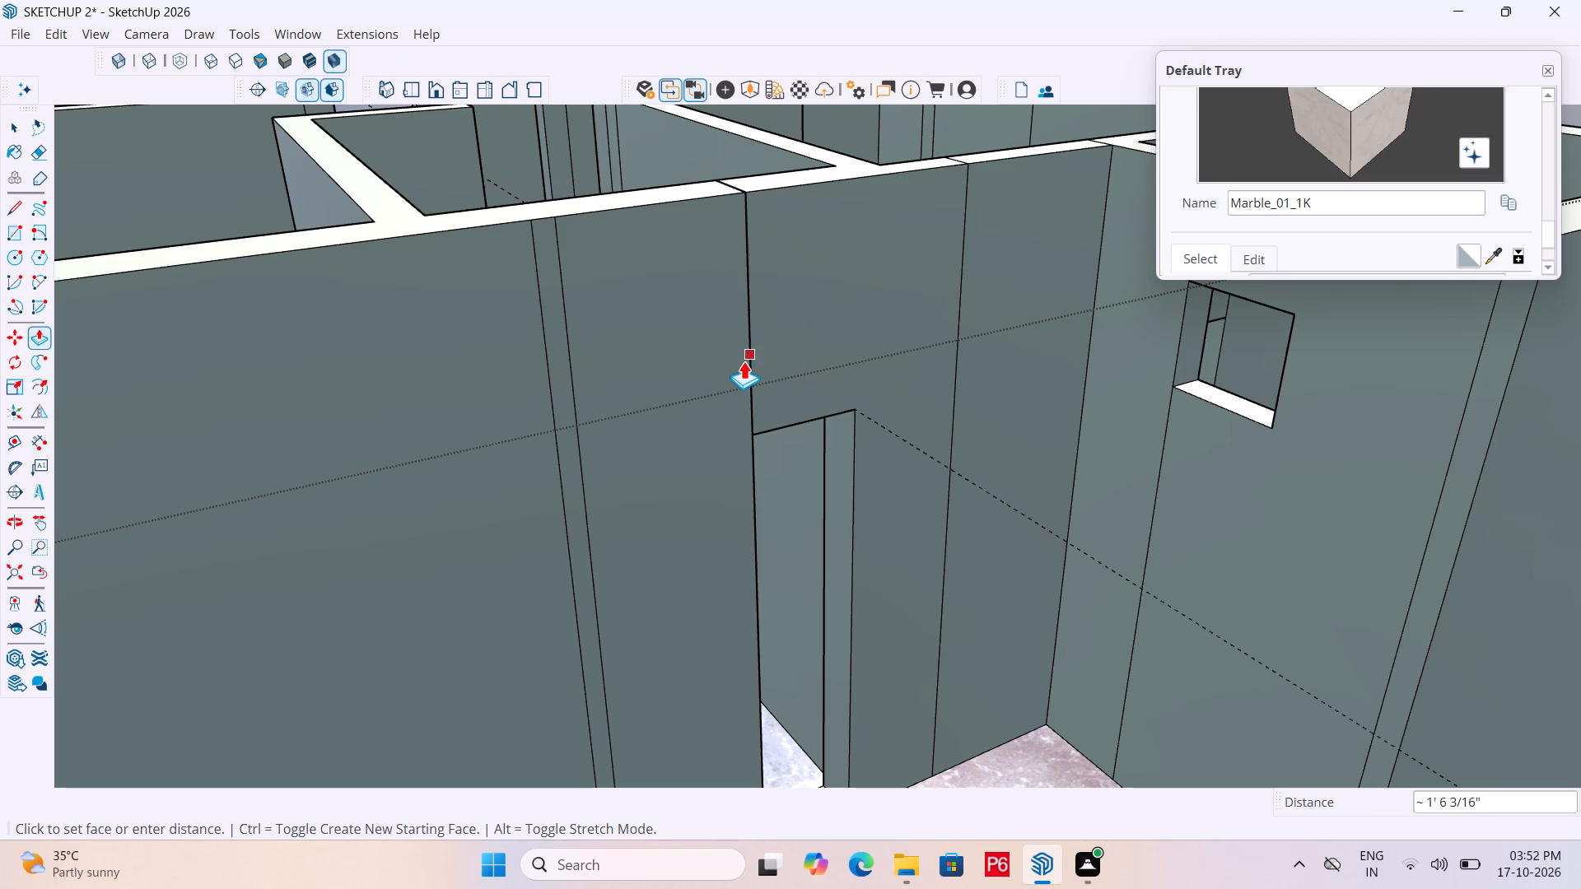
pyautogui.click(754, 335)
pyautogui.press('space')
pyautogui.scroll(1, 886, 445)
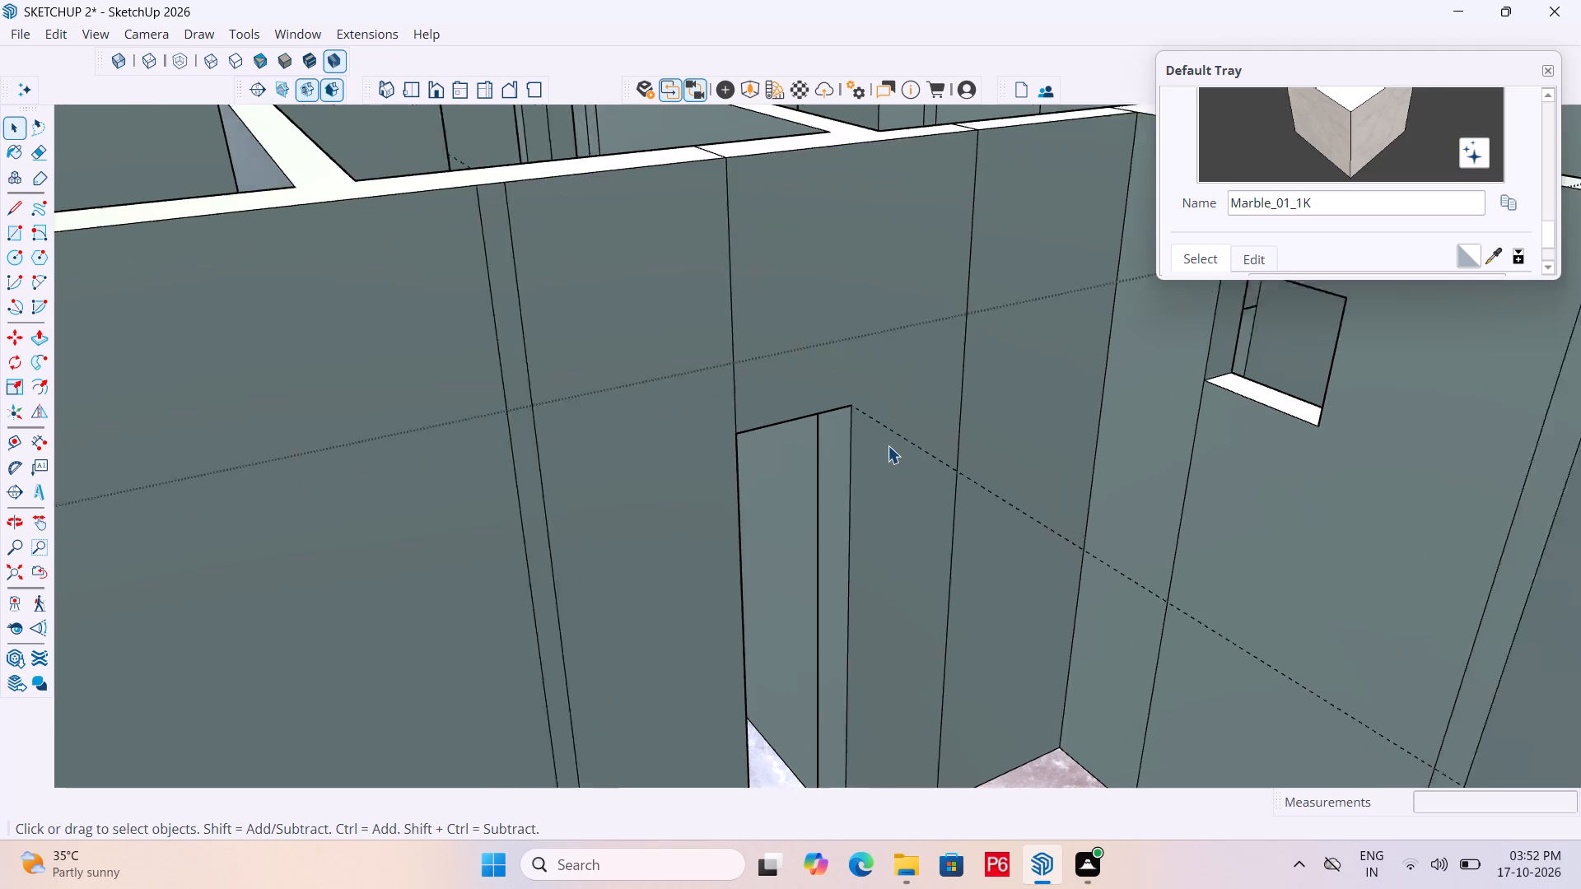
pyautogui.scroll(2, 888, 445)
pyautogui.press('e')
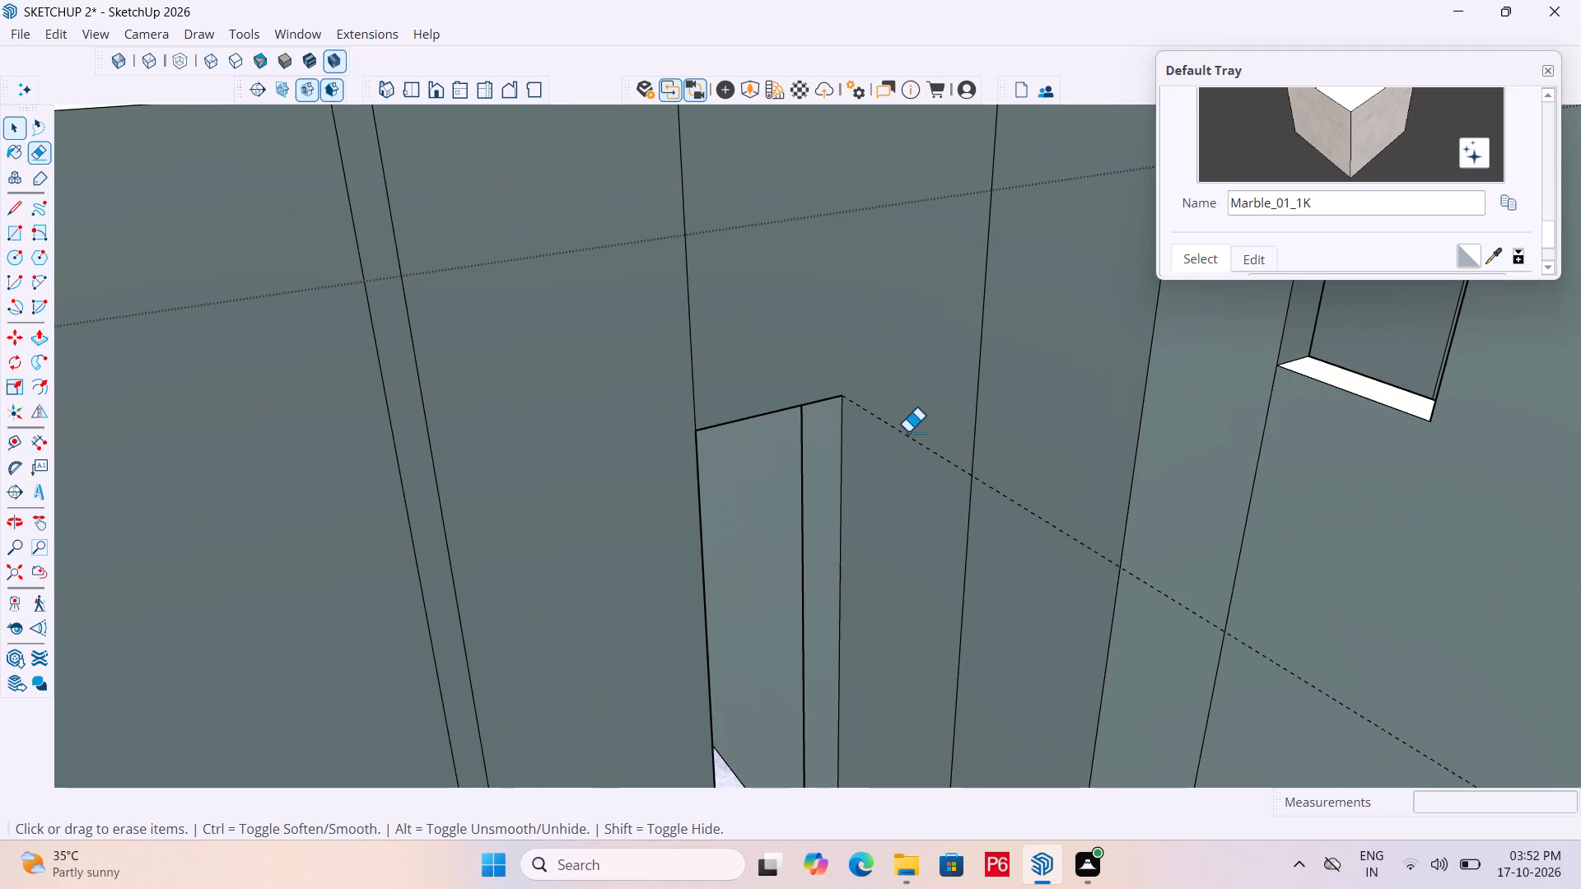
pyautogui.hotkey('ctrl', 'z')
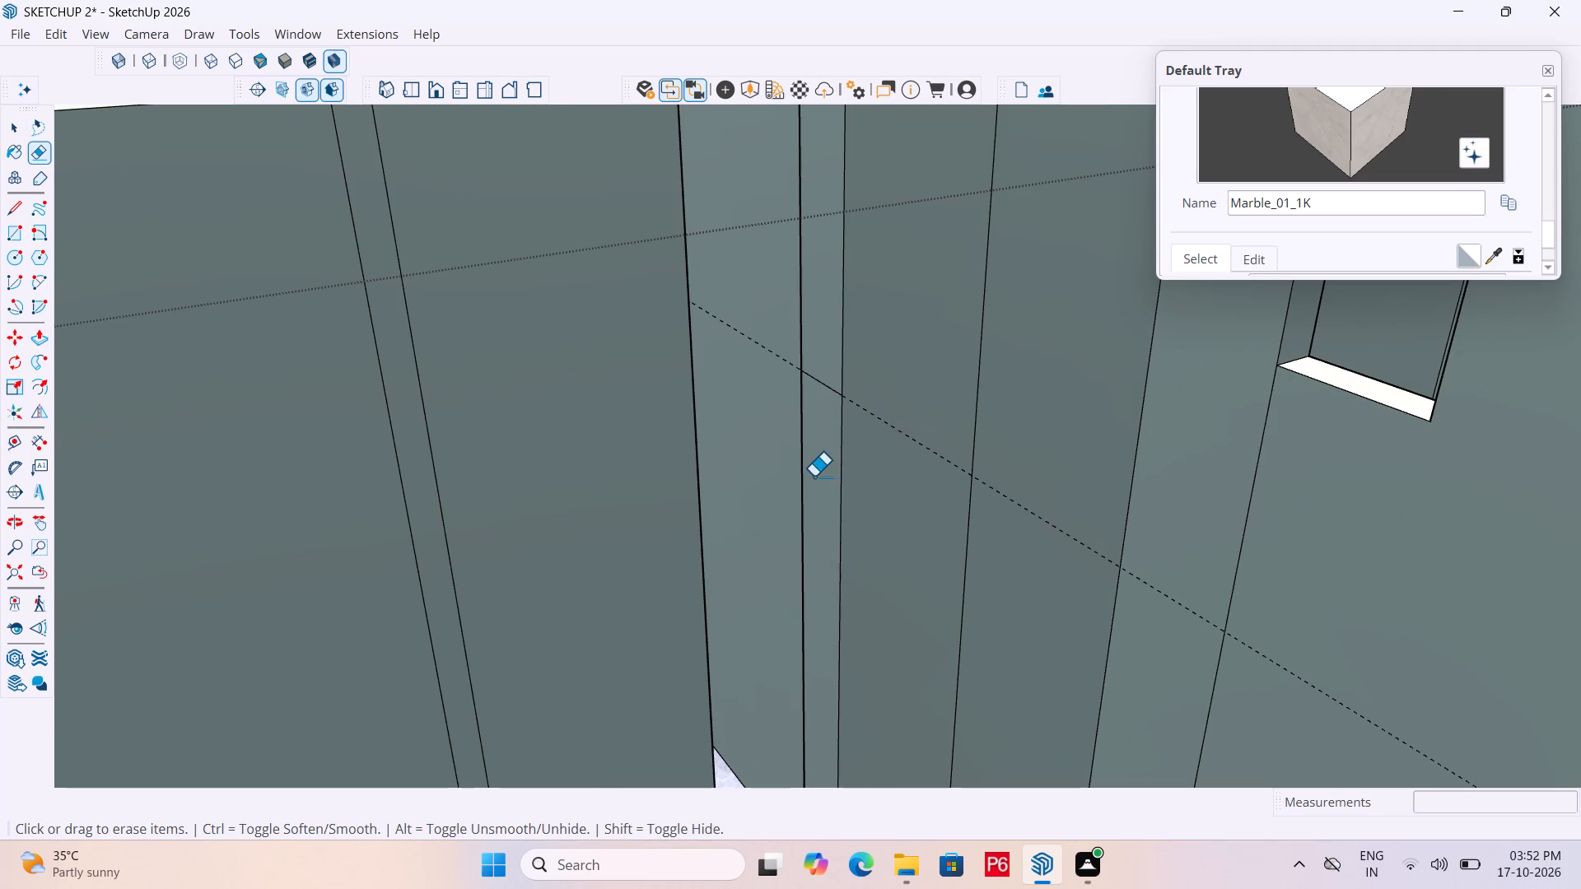
# Extrude the jamb face below the line to the opposite wall, closing the lower part of the narrow opening.
pyautogui.press('space')
pyautogui.press('p')
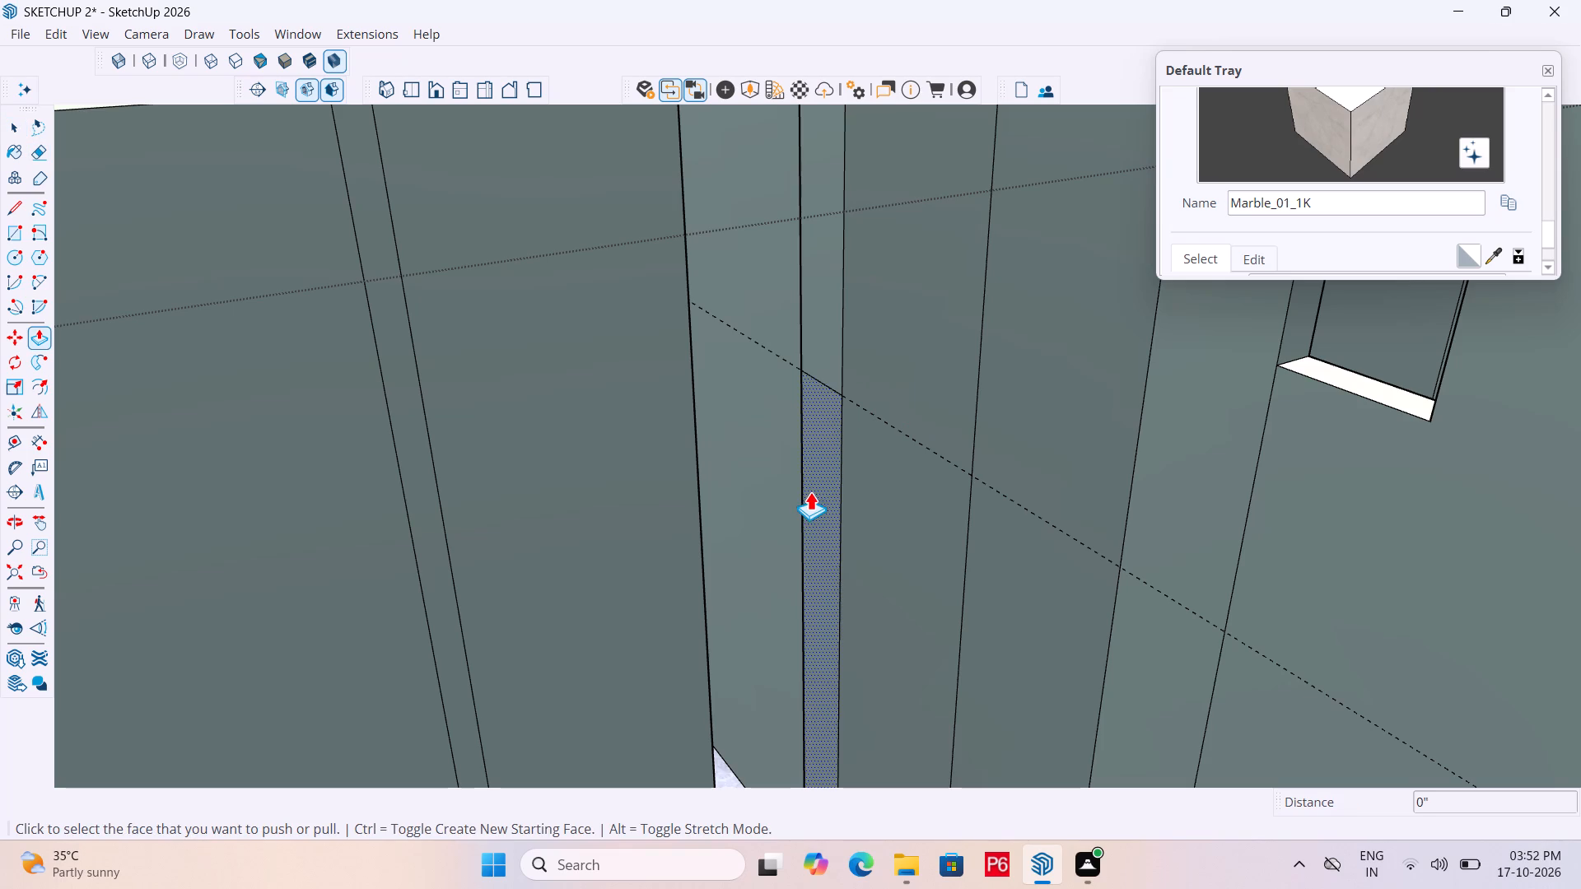
pyautogui.click(811, 492)
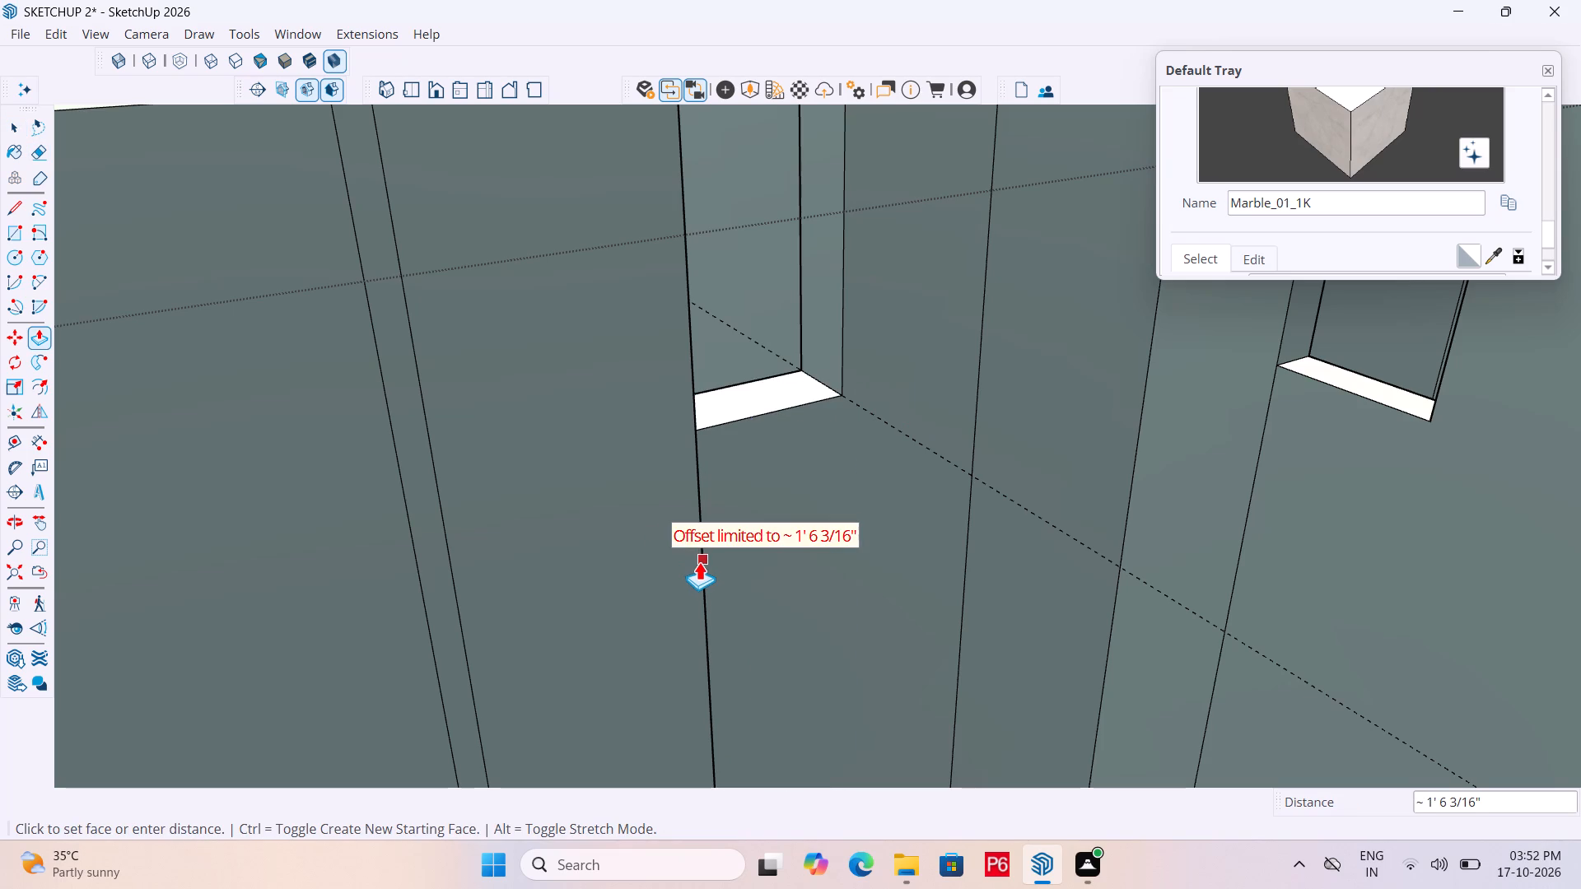
pyautogui.click(699, 561)
# Erase the 7' guide line at the sill of the new ventilator opening.
pyautogui.scroll(-5, 856, 501)
pyautogui.scroll(1, 860, 412)
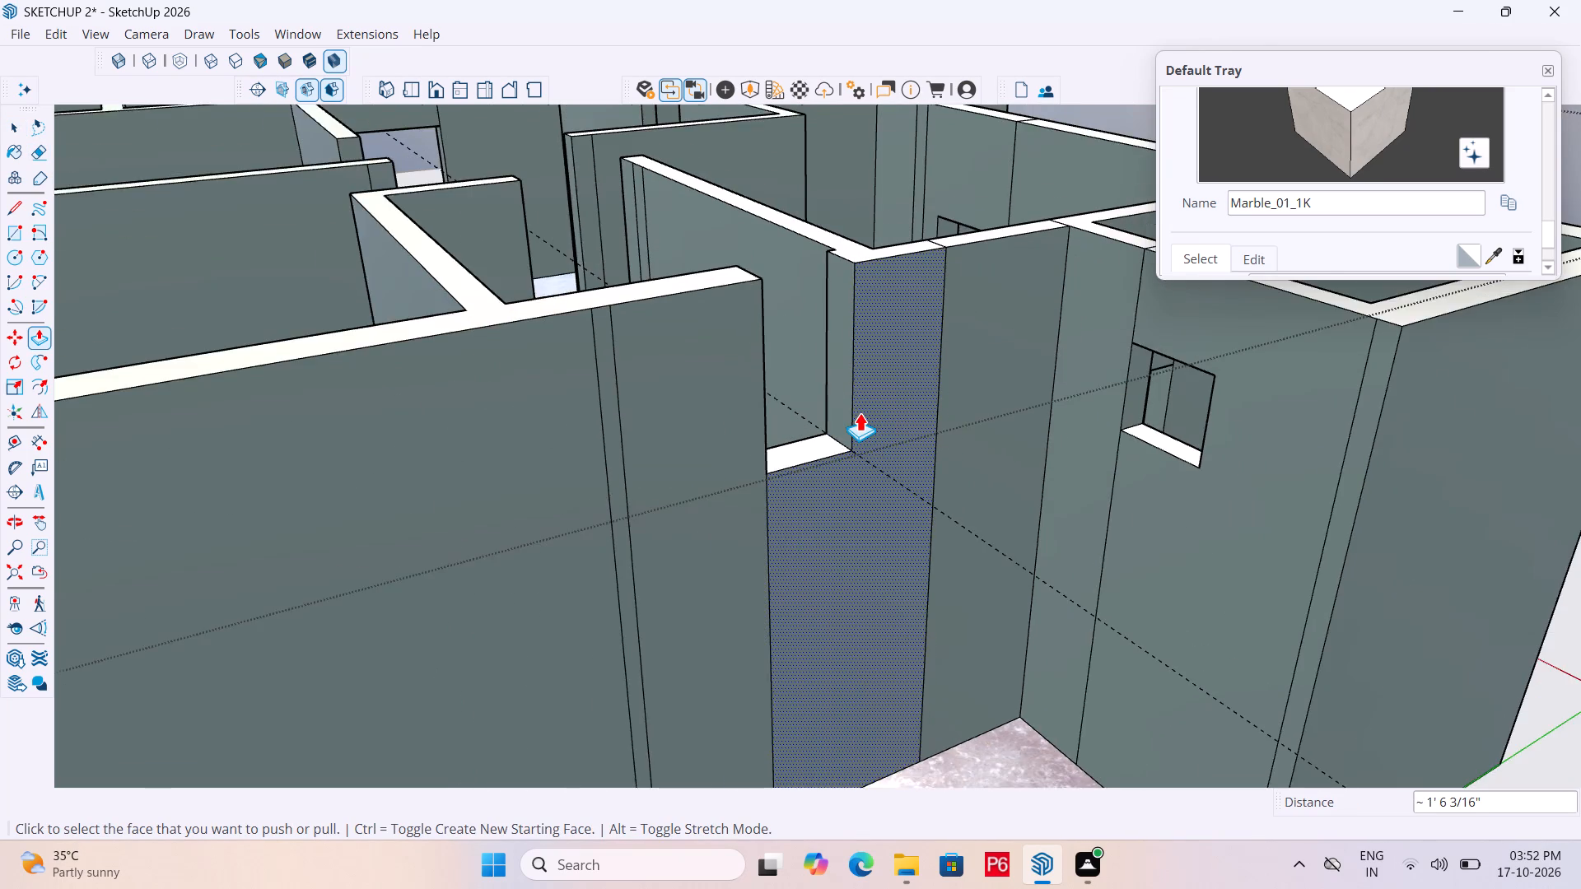
pyautogui.scroll(2, 860, 412)
pyautogui.press('e')
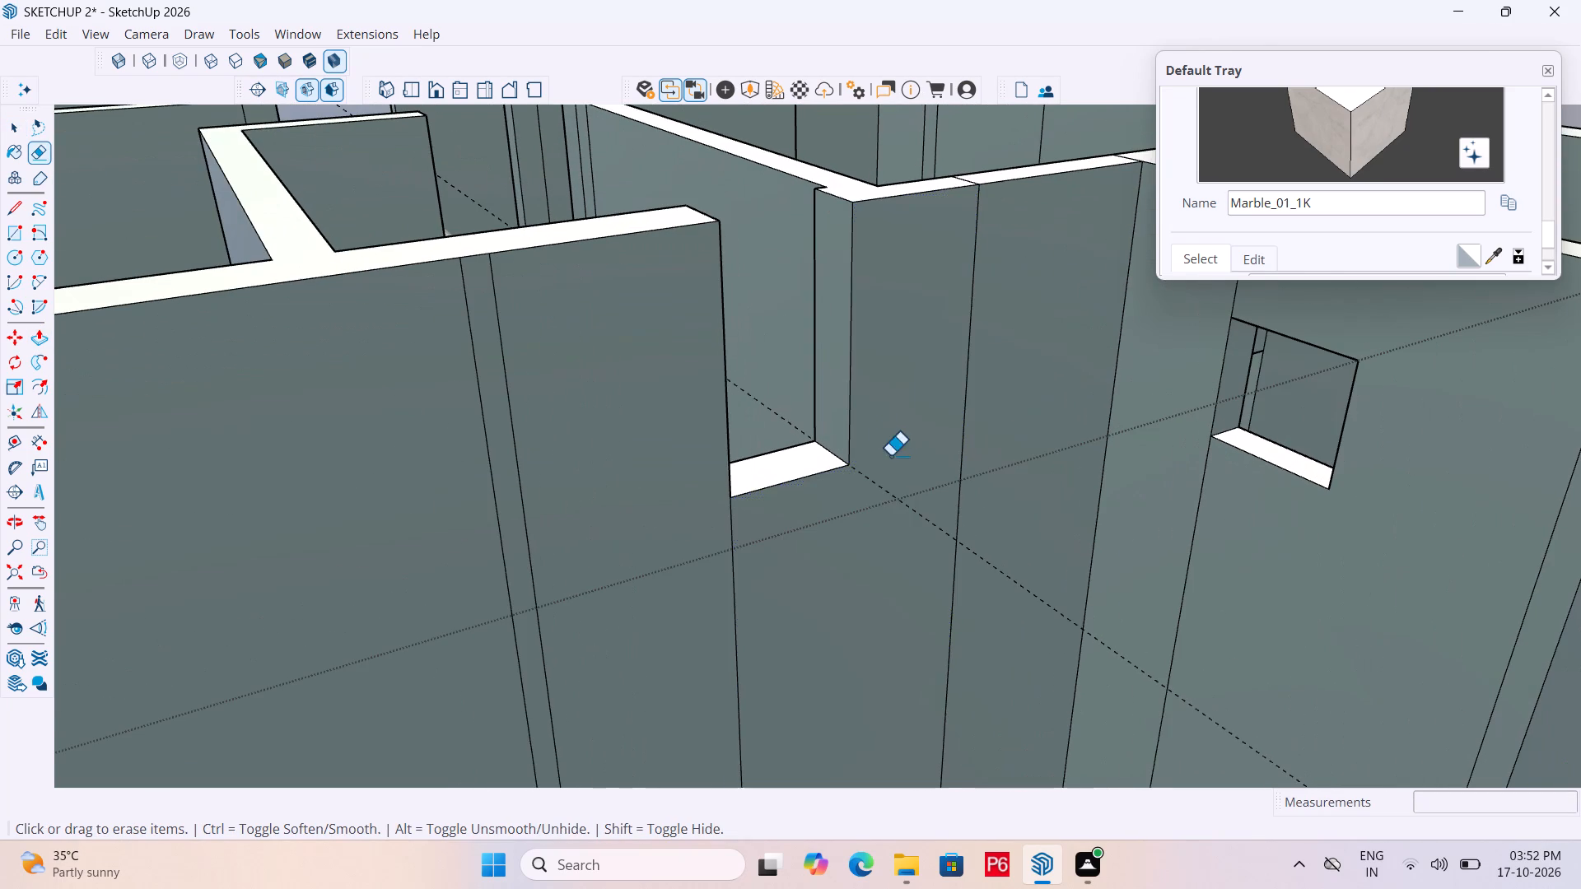
pyautogui.click(888, 498)
pyautogui.moveTo(897, 481); pyautogui.dragTo(875, 493)
# Place a guide line 1'6" above the sill on the jamb of the new ventilator opening.
pyautogui.scroll(5, 792, 433)
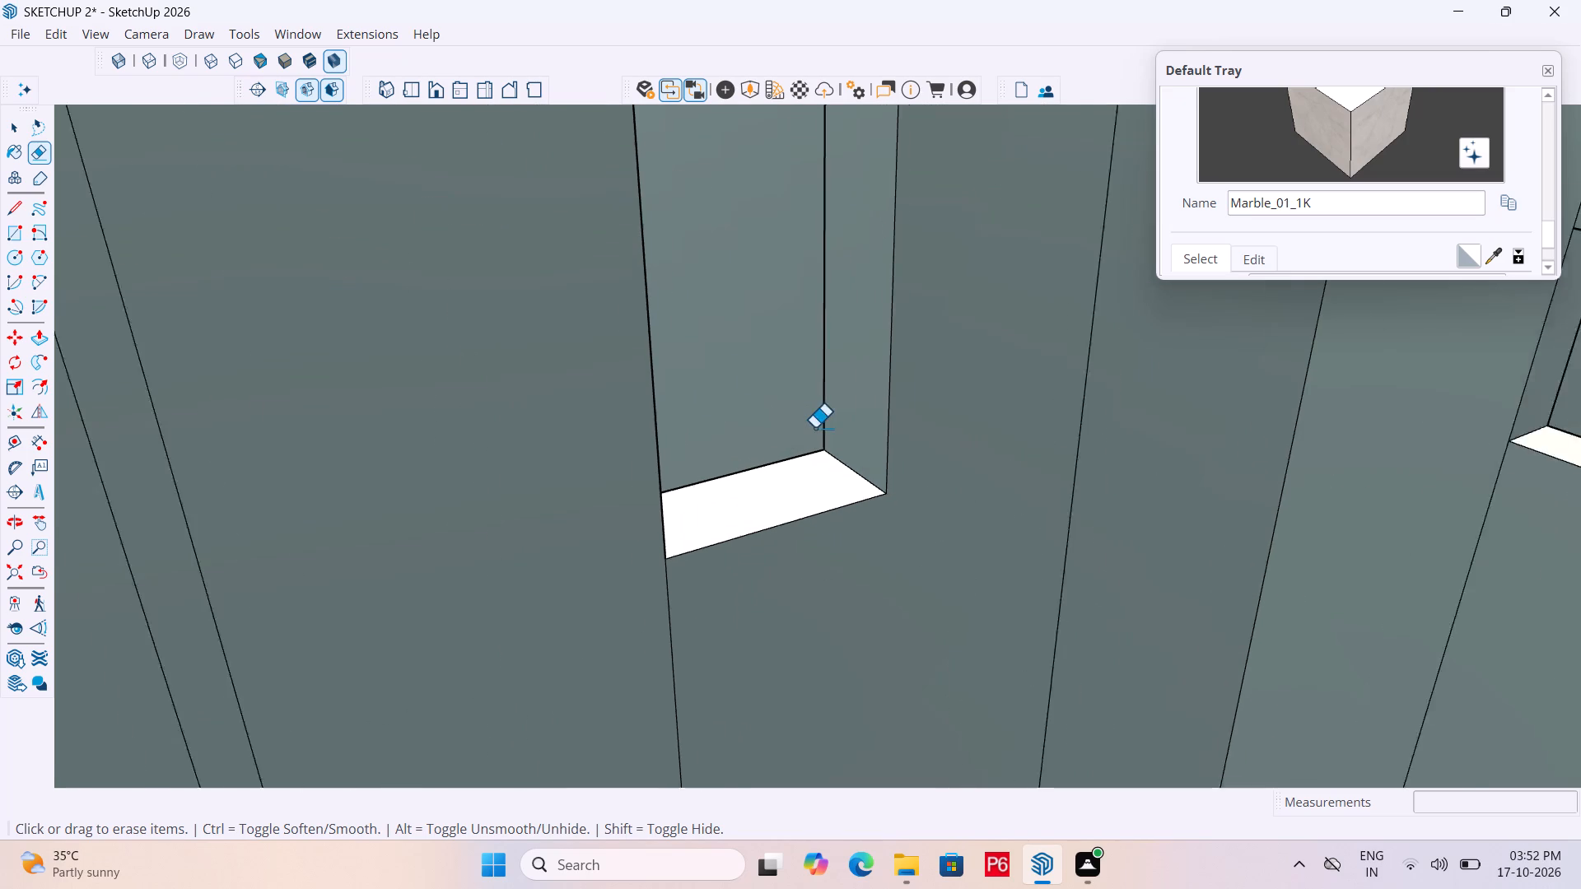
pyautogui.scroll(1, 814, 428)
pyautogui.press('l')
pyautogui.press('t')
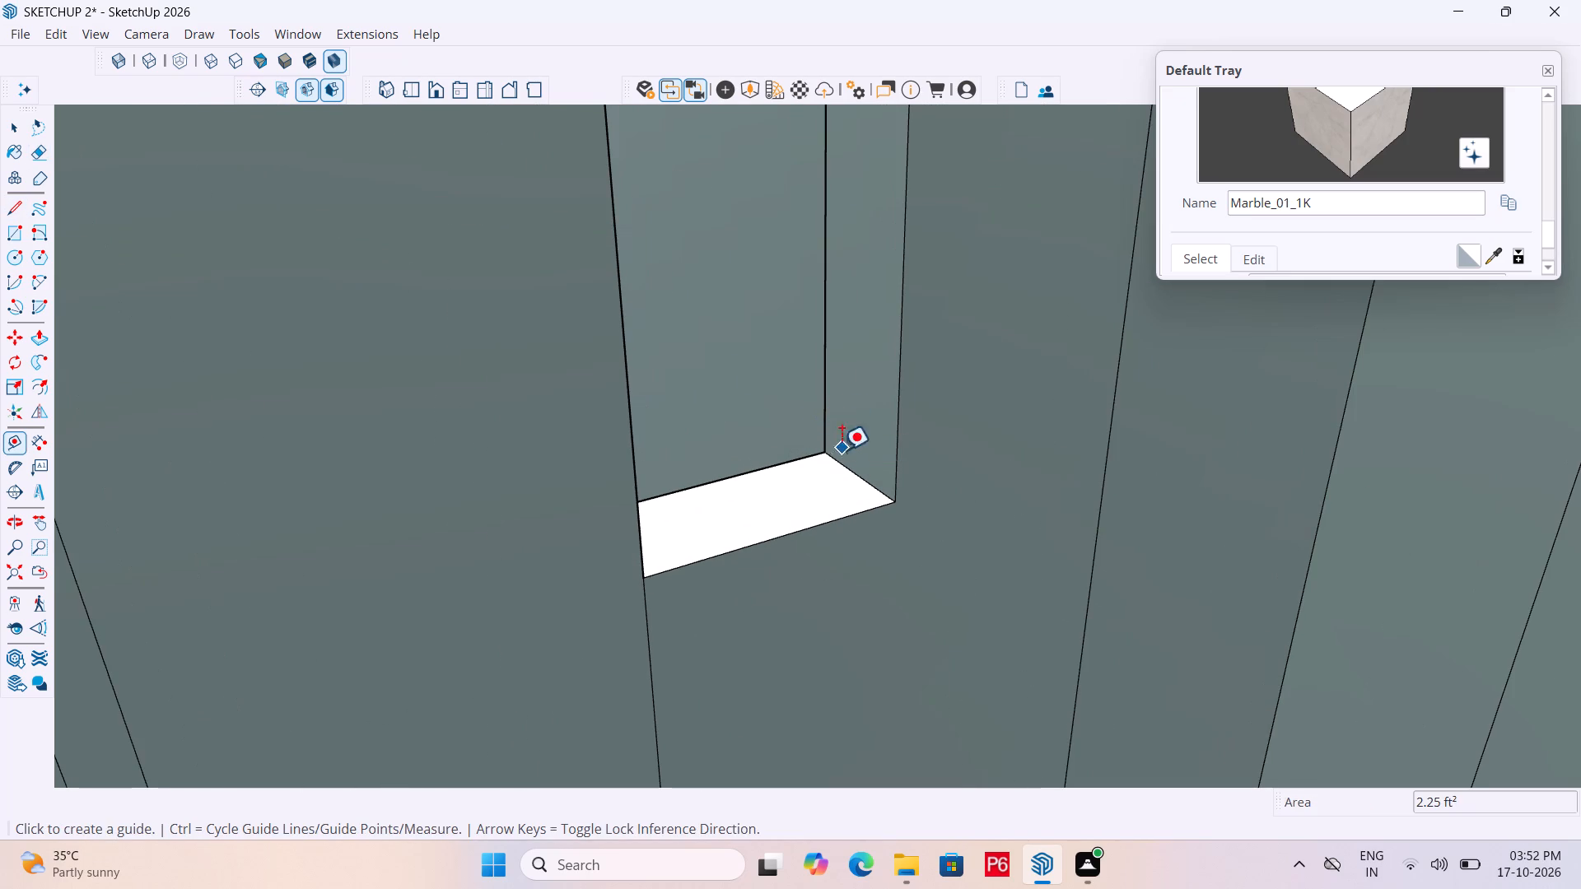
pyautogui.moveTo(853, 472); pyautogui.dragTo(857, 456)
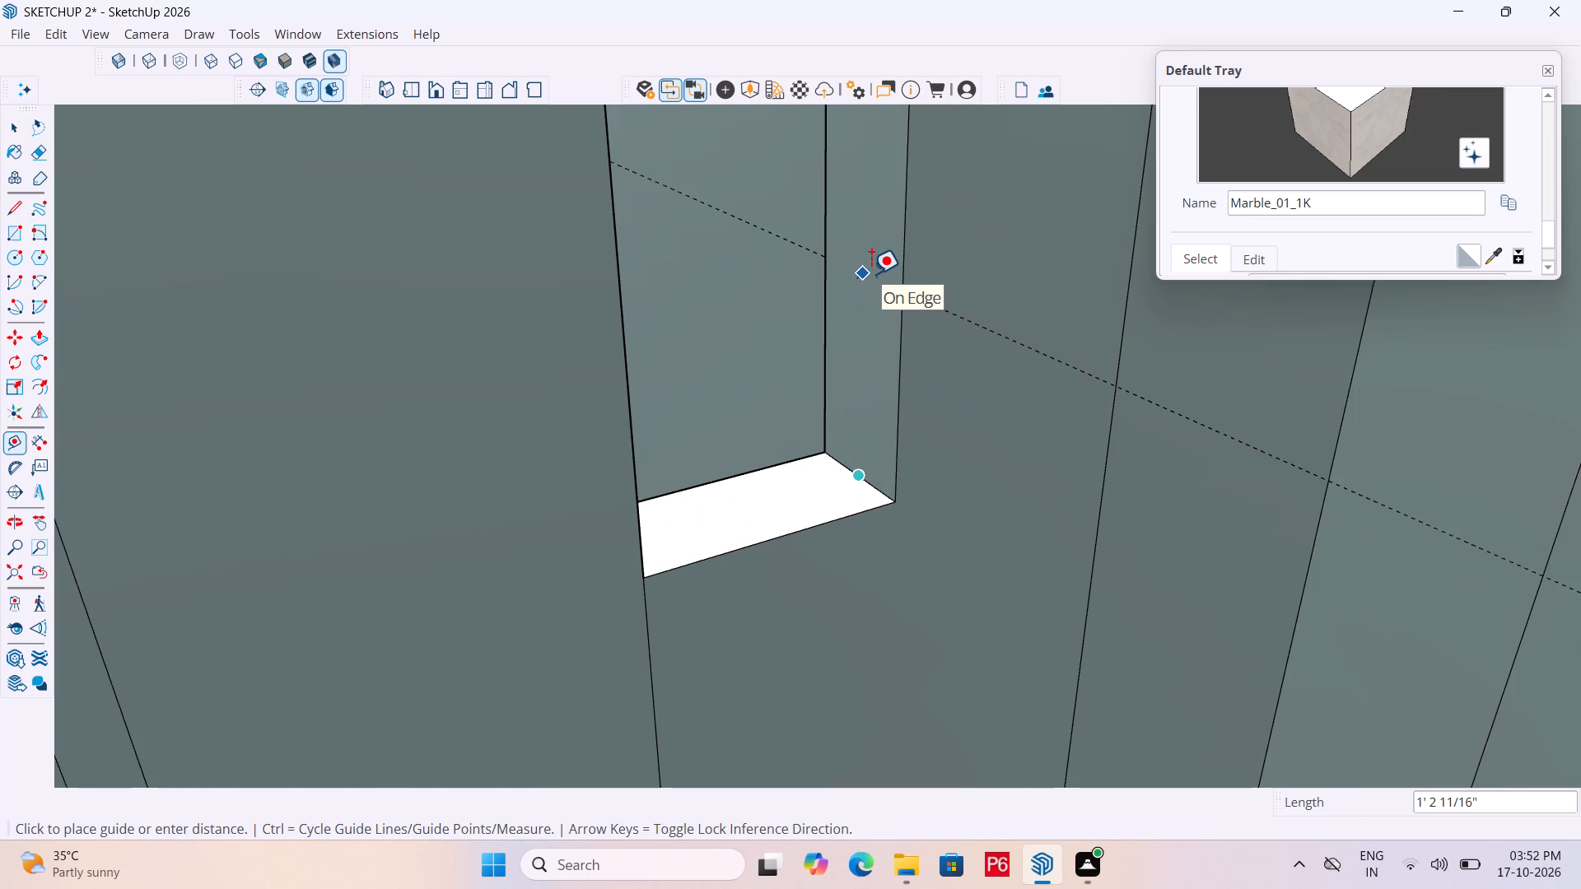
pyautogui.press('1')
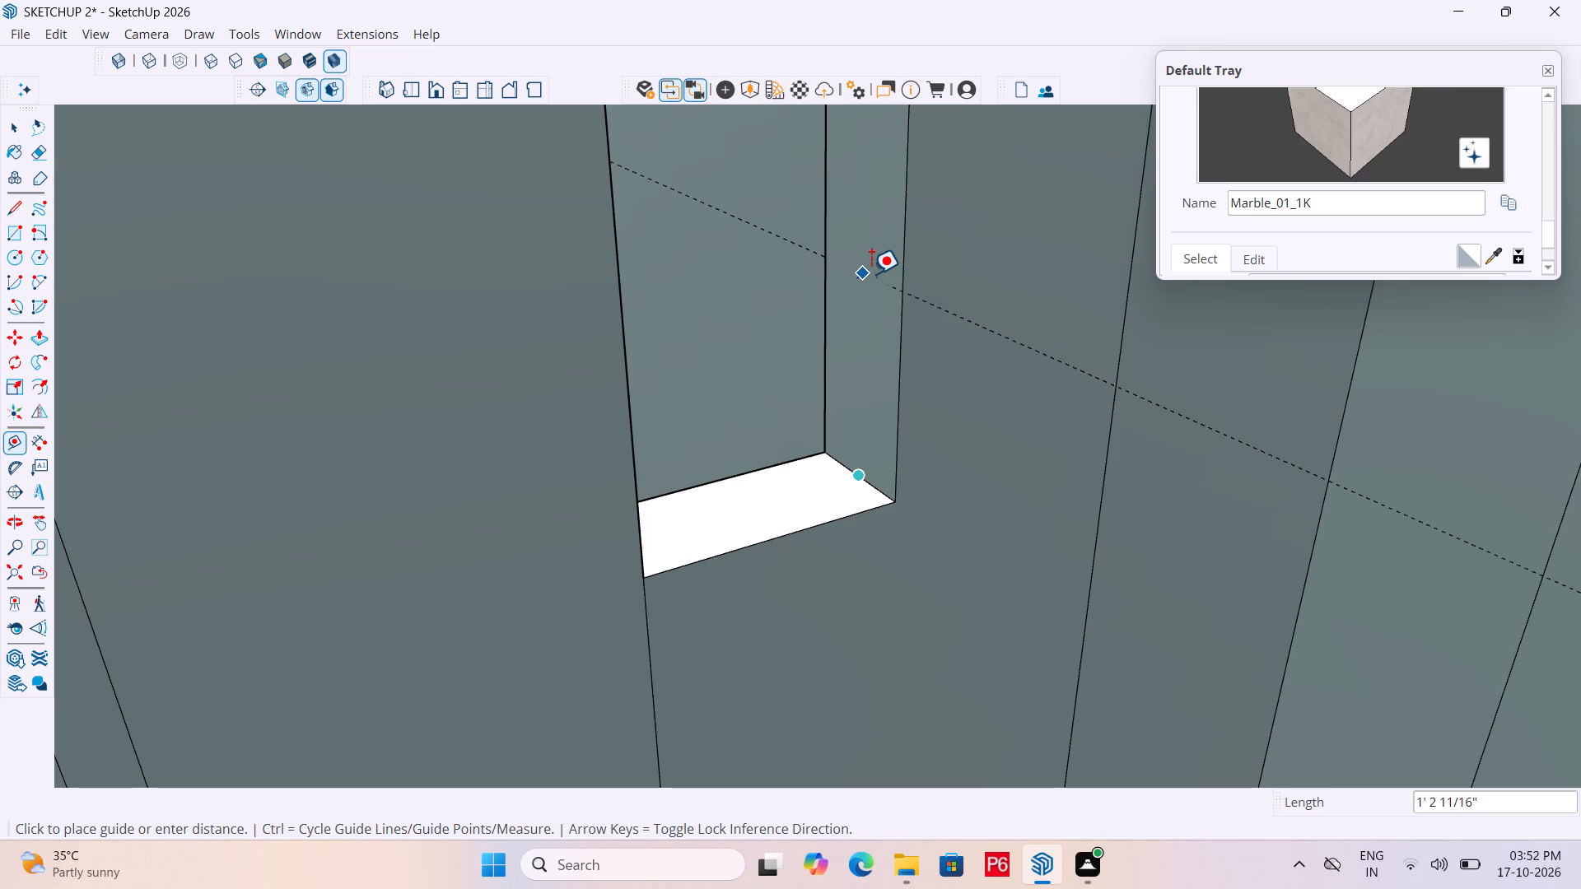
pyautogui.write('\'6"')
pyautogui.press('Return')
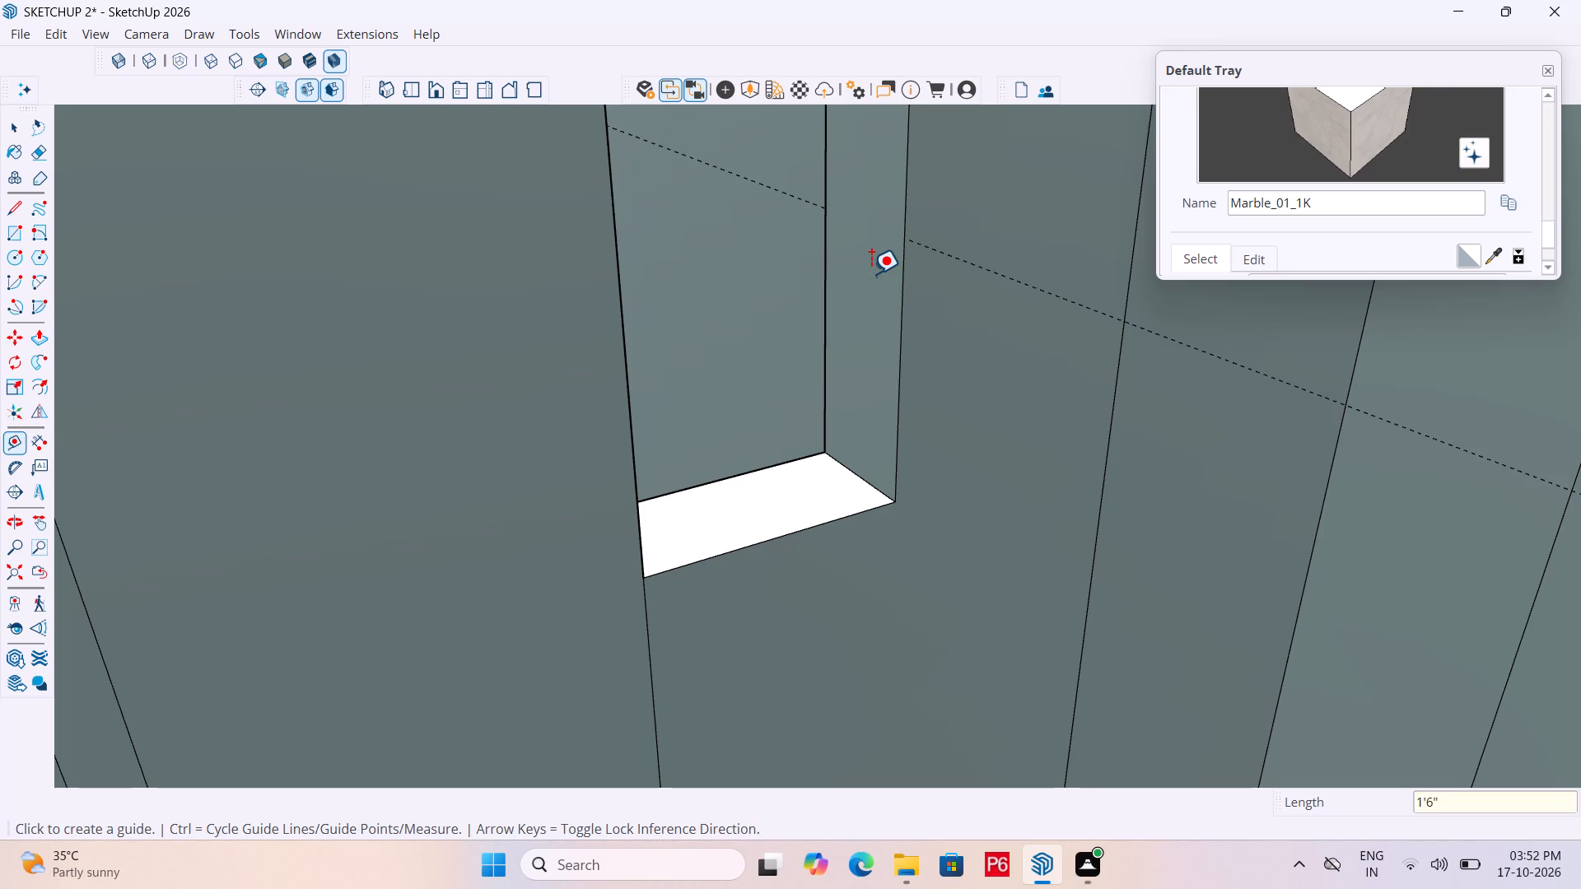
pyautogui.scroll(-5, 815, 299)
pyautogui.moveTo(809, 315); pyautogui.dragTo(840, 322, button='middle')
# Draw a line across the ventilator's jamb face along the 1'6" guide.
pyautogui.press('t')
pyautogui.scroll(2, 862, 240)
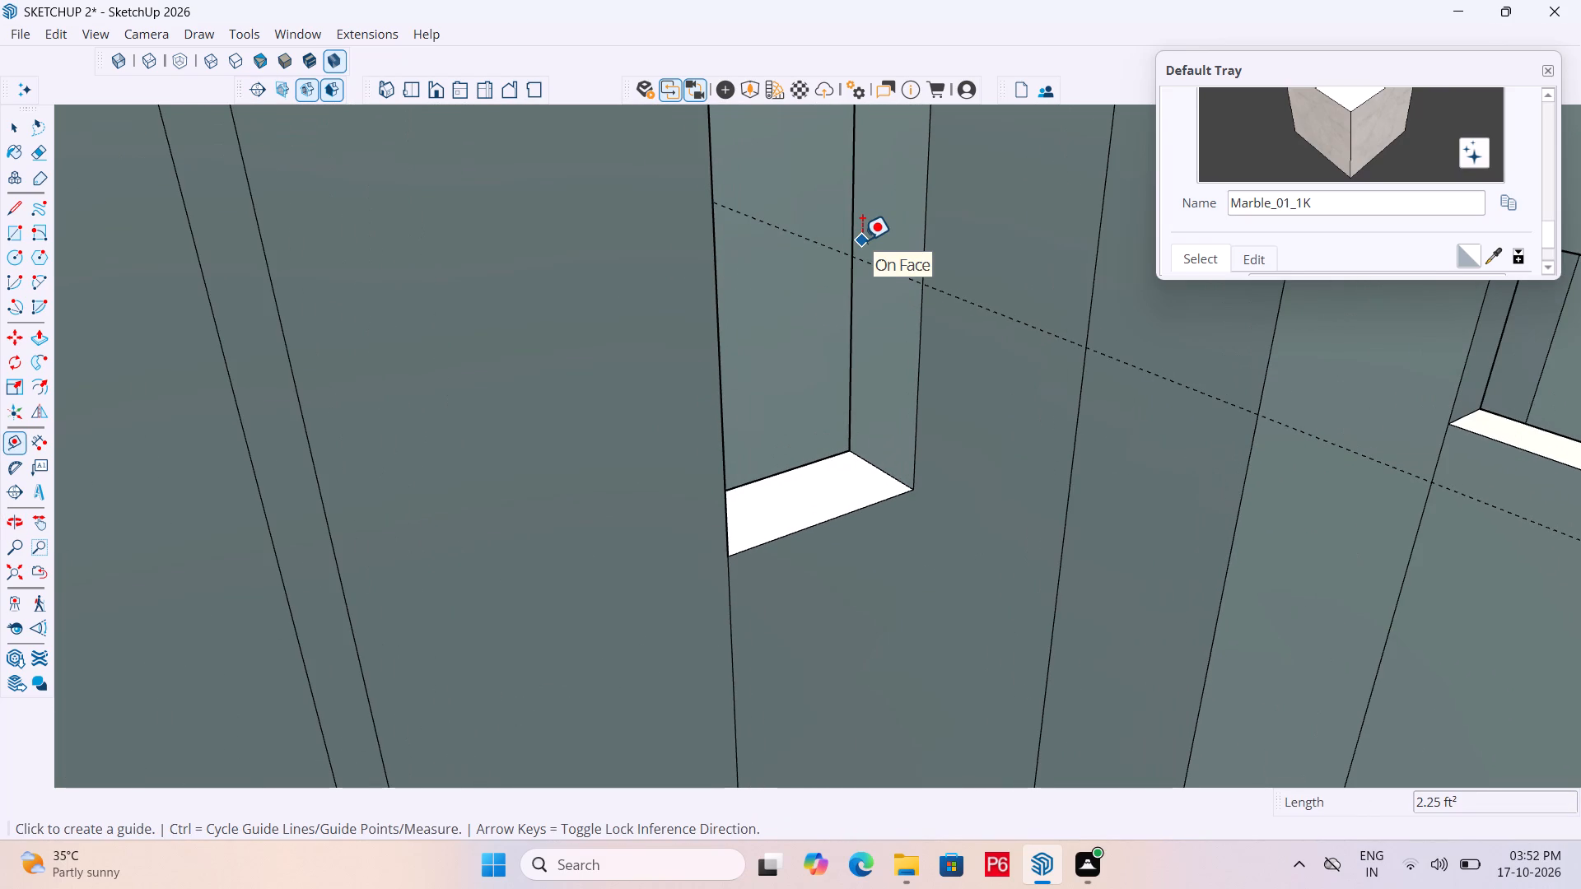
pyautogui.press('l')
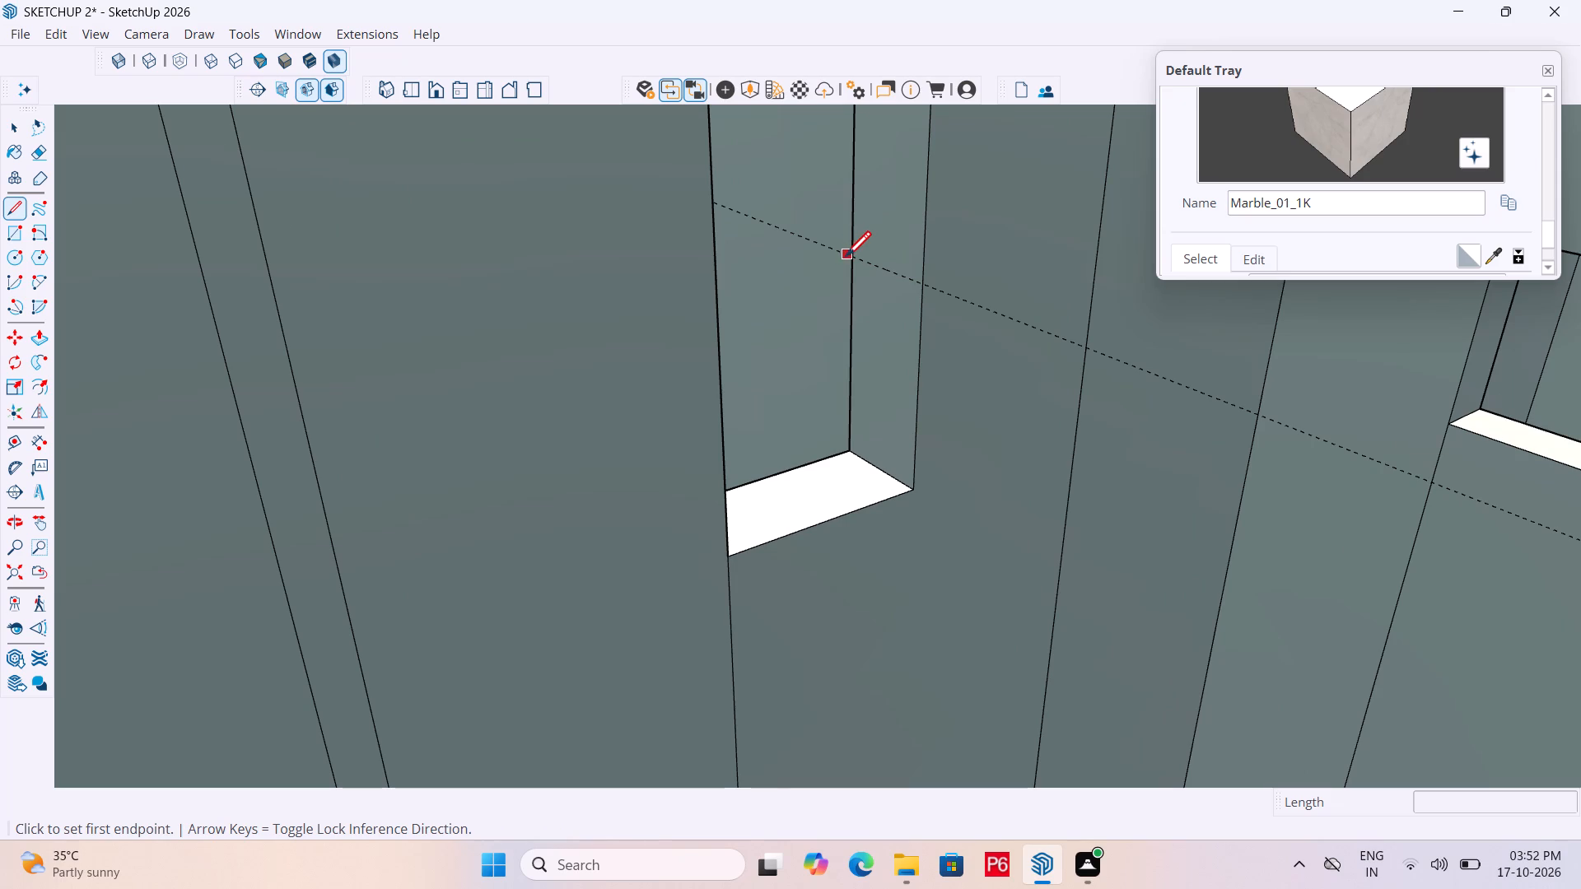
pyautogui.click(850, 259)
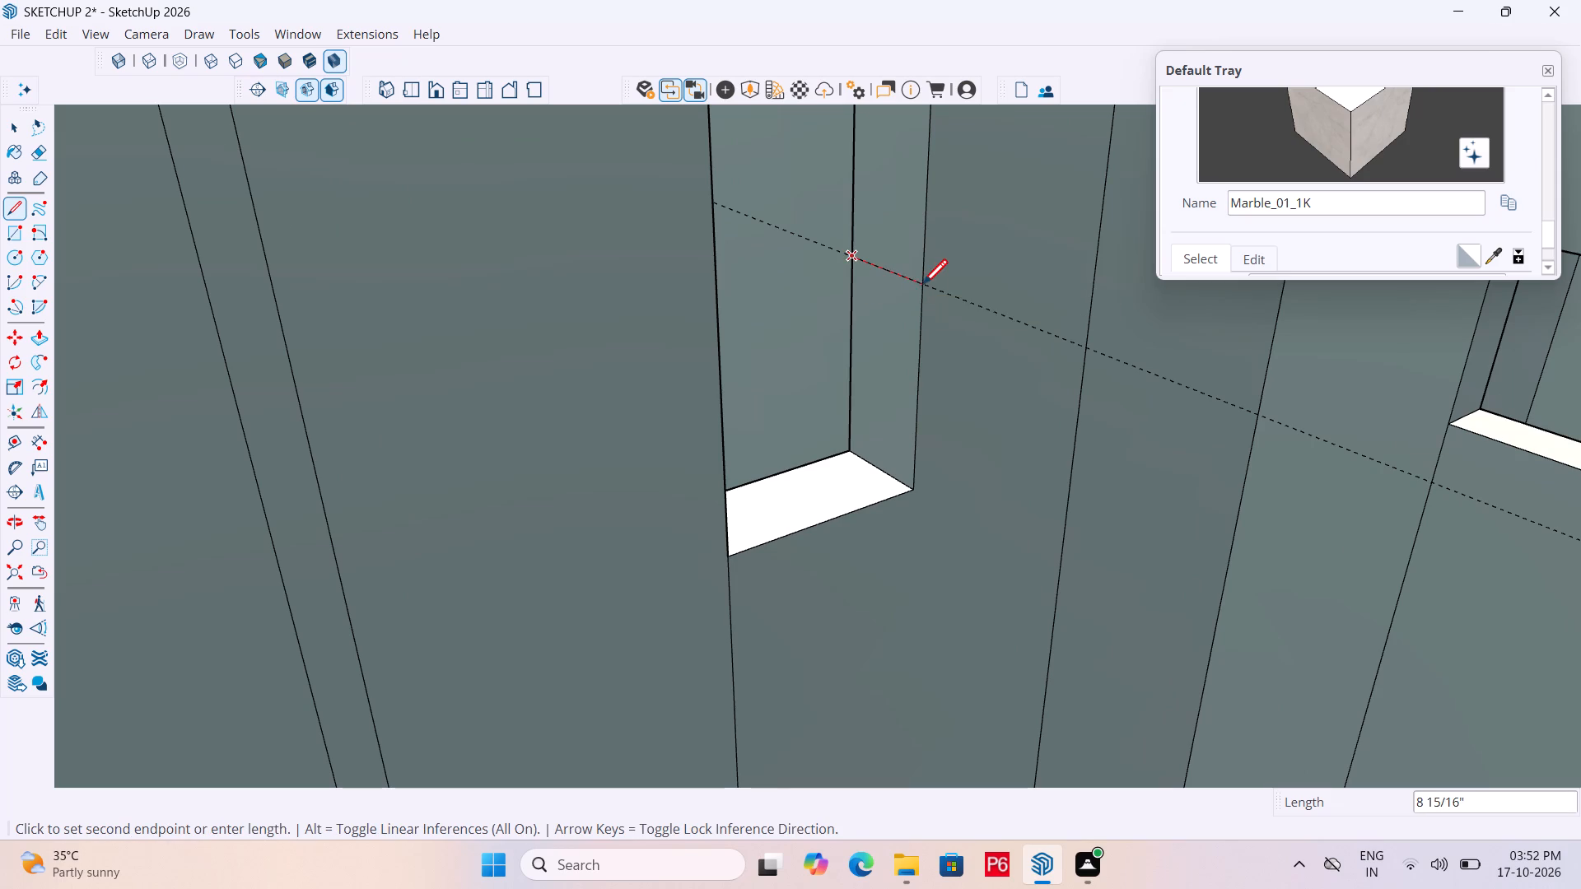
pyautogui.click(922, 287)
pyautogui.press('space')
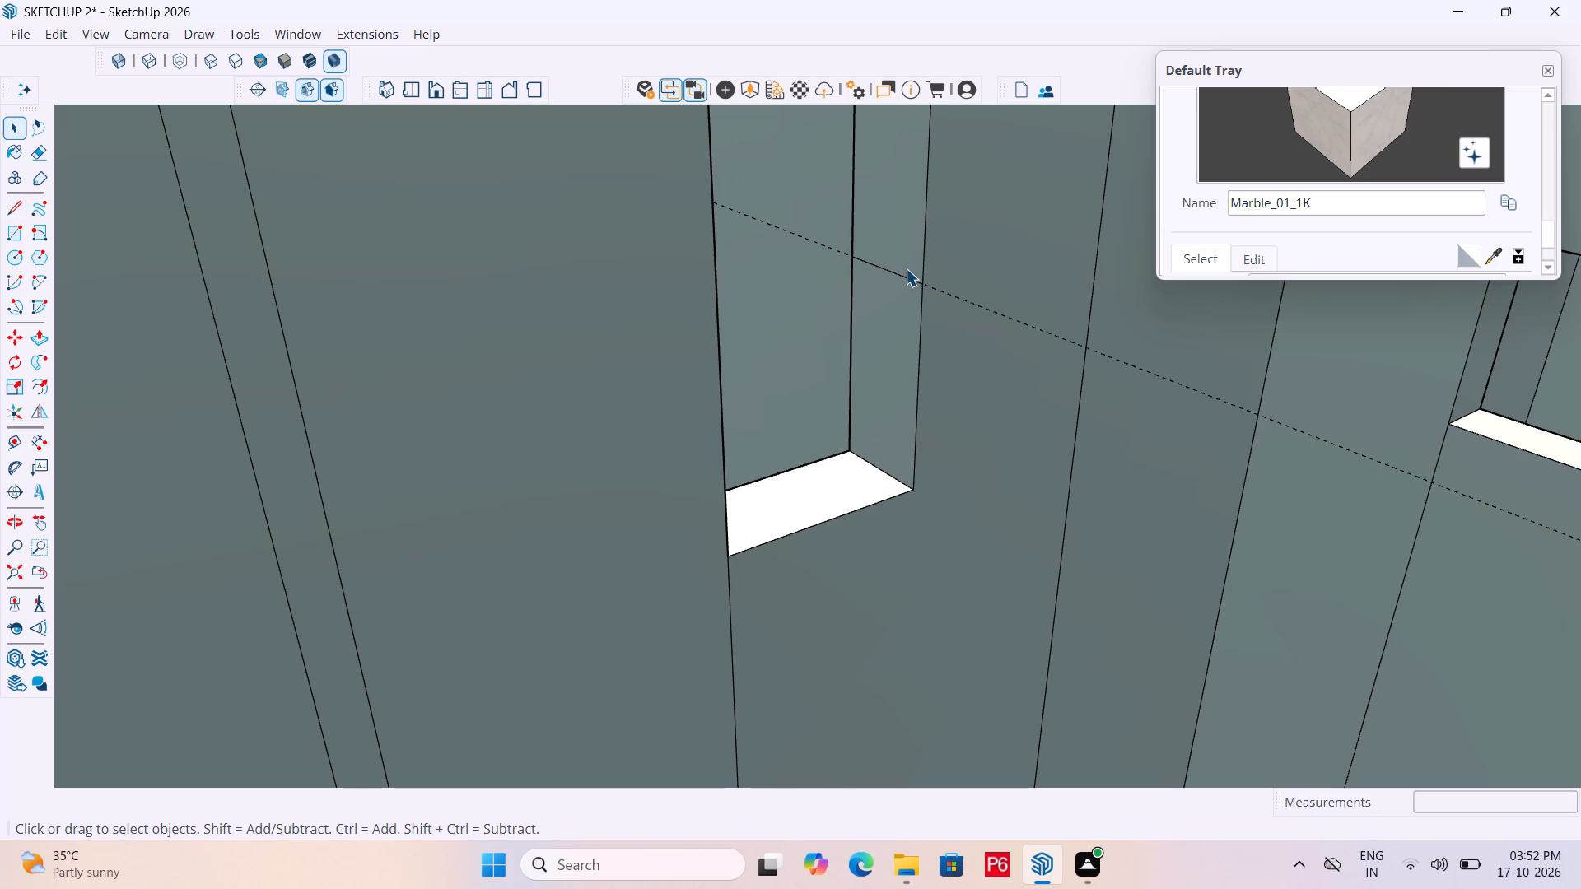
# Extrude the jamb face above the line to the opposite wall, closing the wall above the new ventilator.
pyautogui.press('p')
pyautogui.click(907, 207)
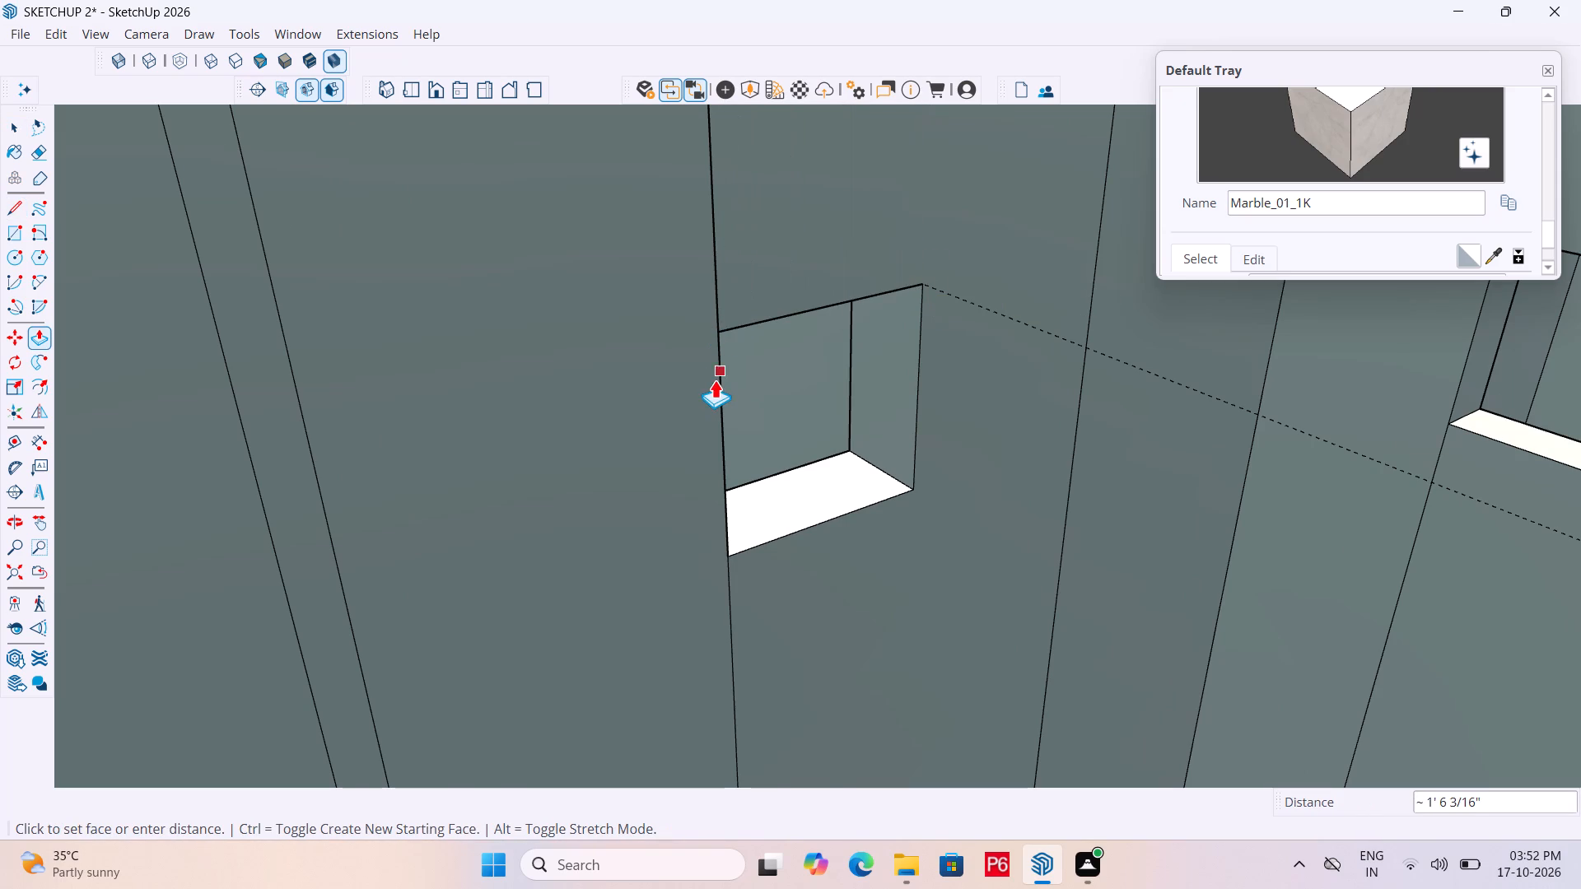
pyautogui.click(715, 381)
# Erase the guide line at the top of the new ventilator.
pyautogui.press('e')
pyautogui.moveTo(1015, 305); pyautogui.dragTo(1014, 310)
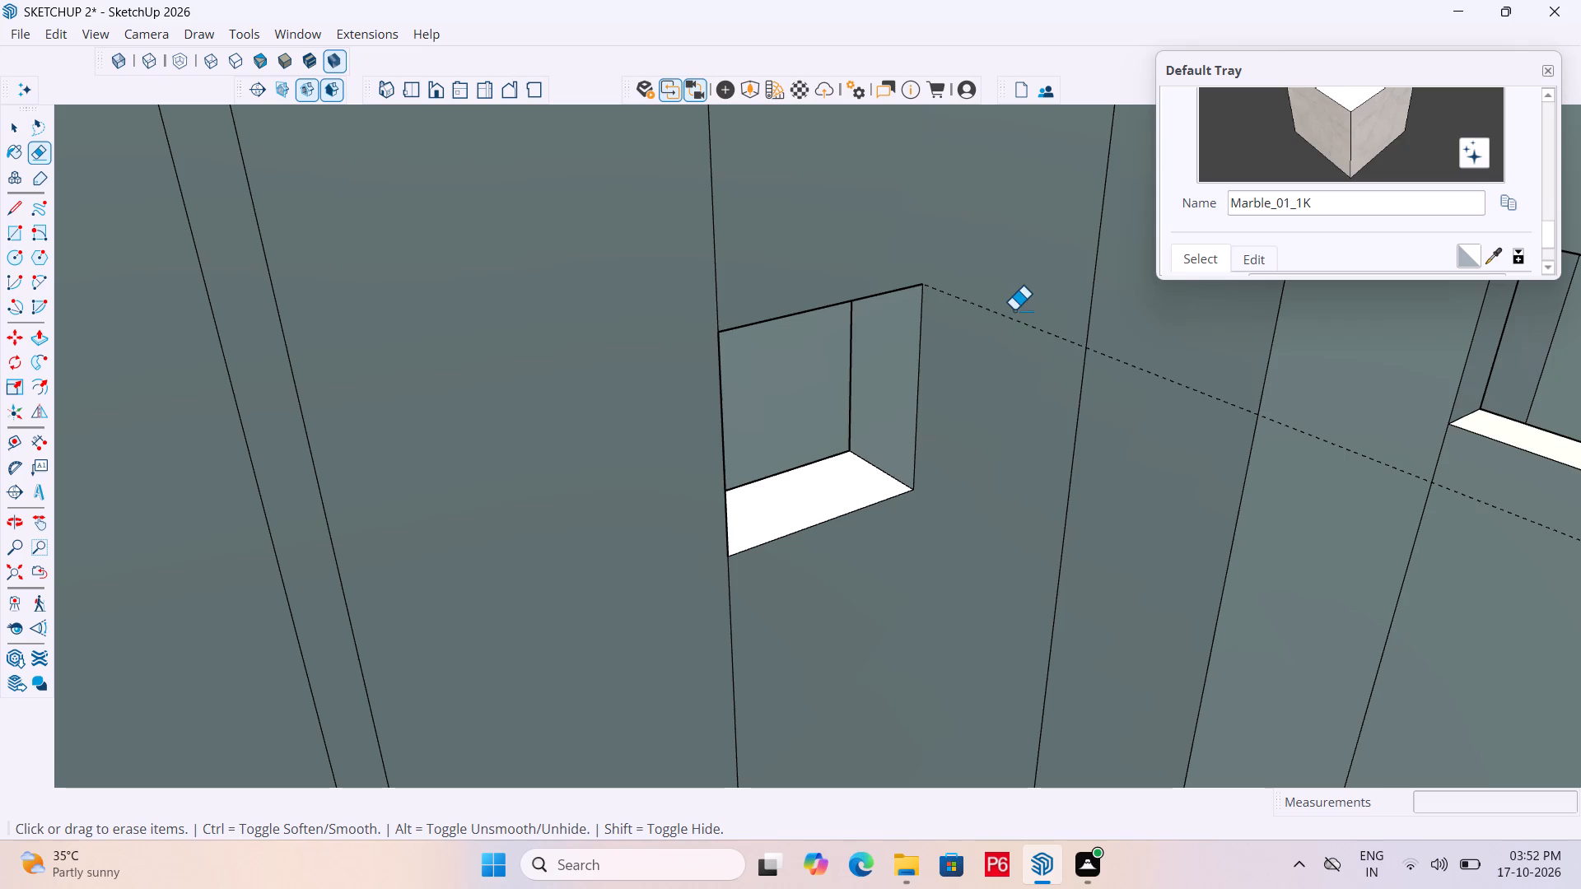
pyautogui.moveTo(1014, 310); pyautogui.dragTo(1001, 326)
# Save the model.
pyautogui.scroll(-6, 795, 306)
pyautogui.scroll(-6, 722, 294)
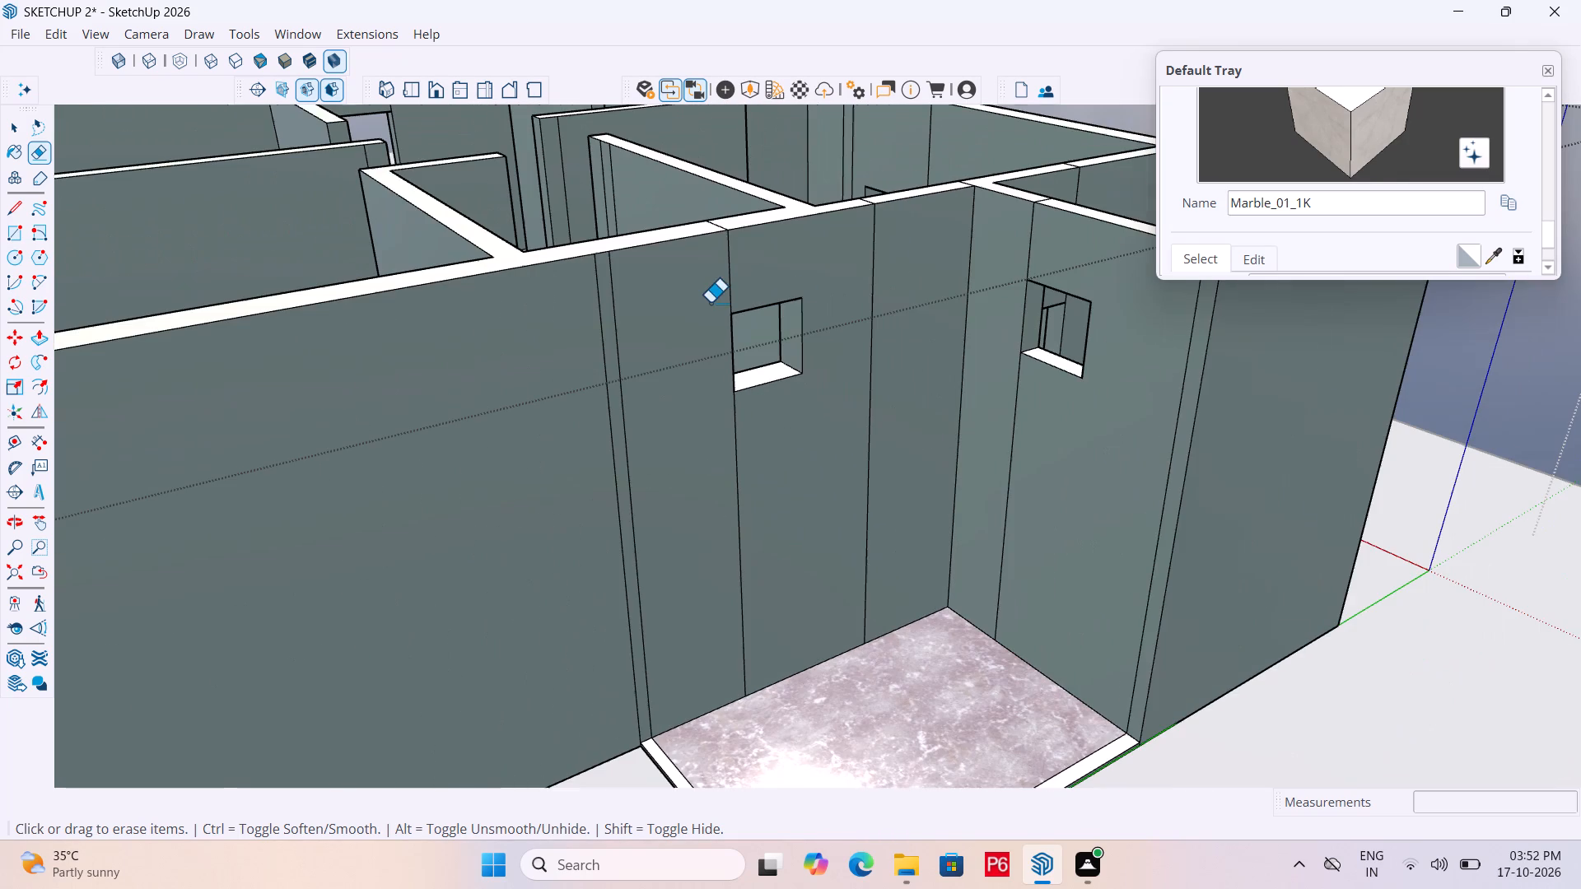
pyautogui.hotkey('ctrl', 's')
pyautogui.hotkey('ctrl', 's')
pyautogui.hotkey('ctrl', 's')
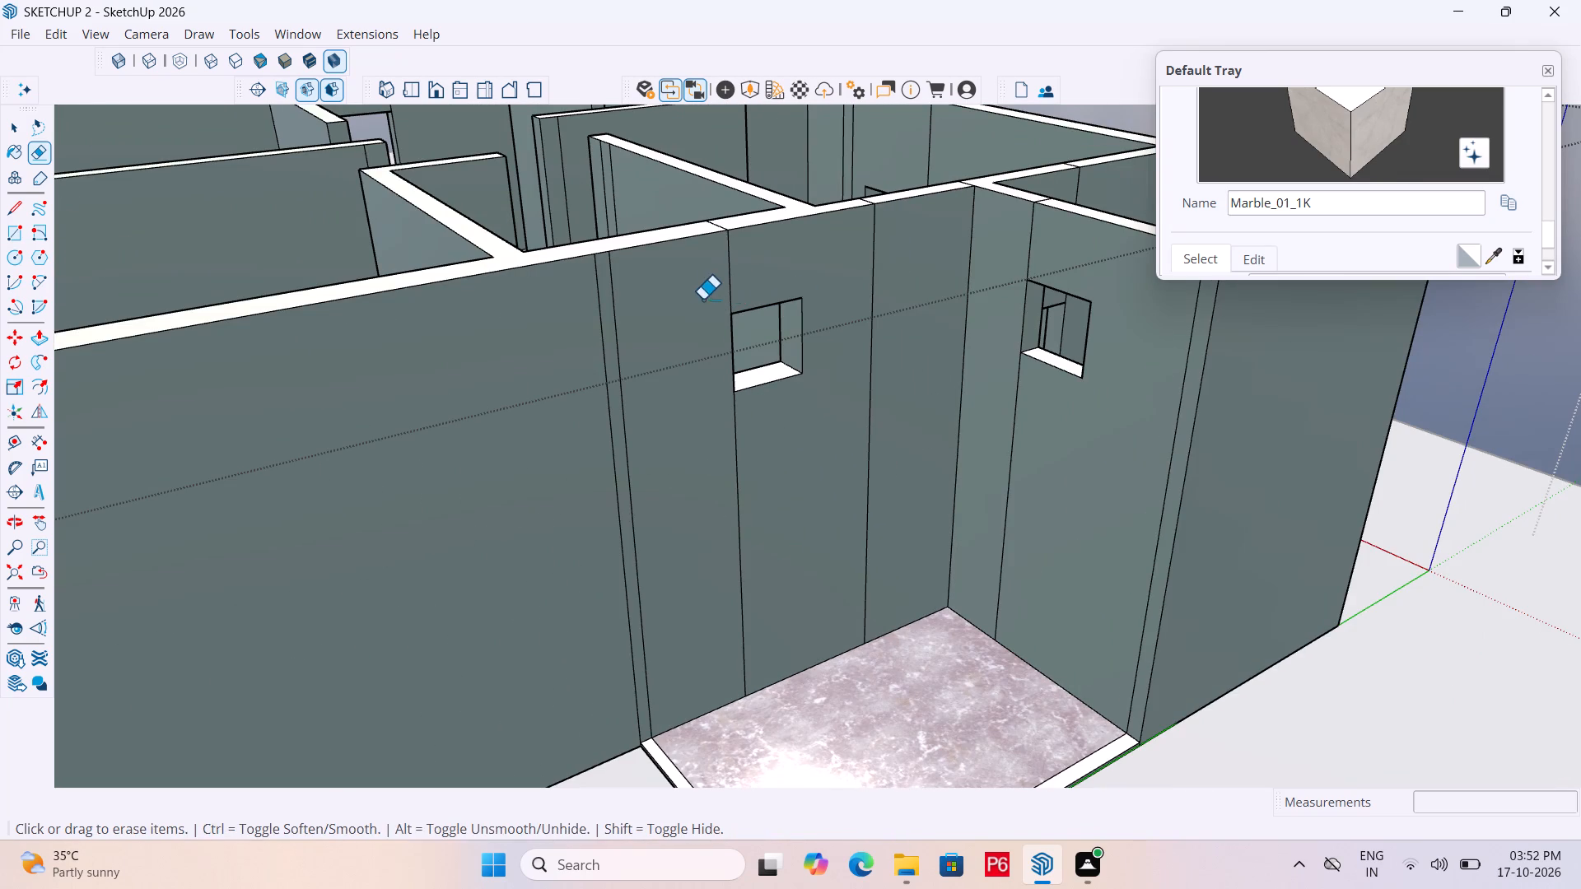
# Examine the apartment's outer walls and the curtained balcony openings for wall sections still missing above them.
pyautogui.scroll(-11, 696, 300)
pyautogui.scroll(-1, 749, 361)
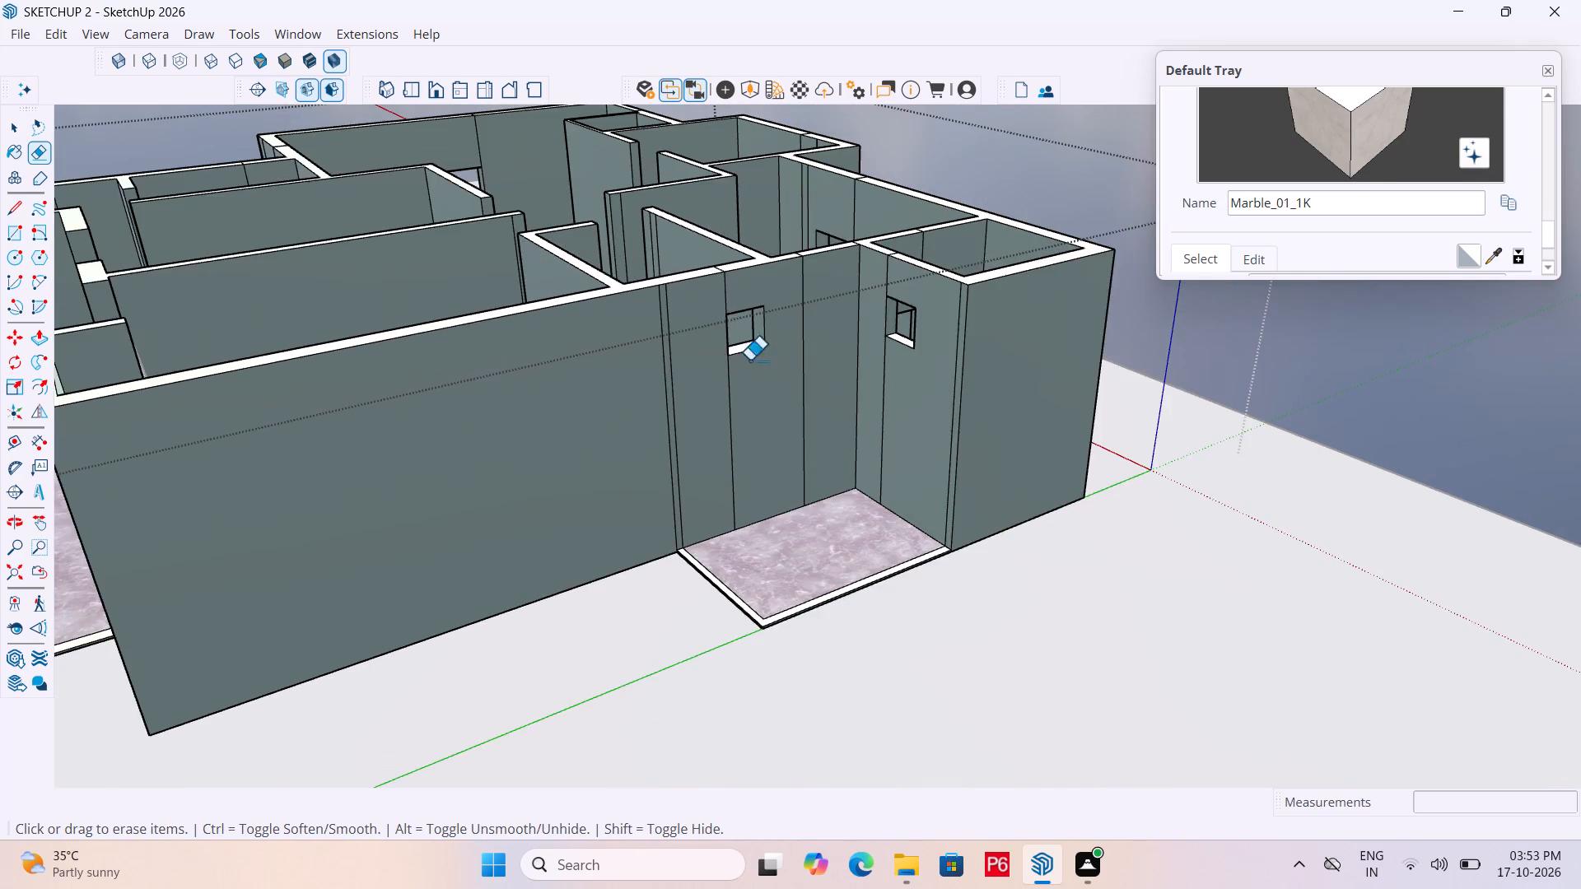
pyautogui.scroll(-3, 749, 361)
pyautogui.moveTo(563, 407); pyautogui.dragTo(981, 398, button='middle')
pyautogui.moveTo(667, 497); pyautogui.dragTo(699, 502, button='middle')
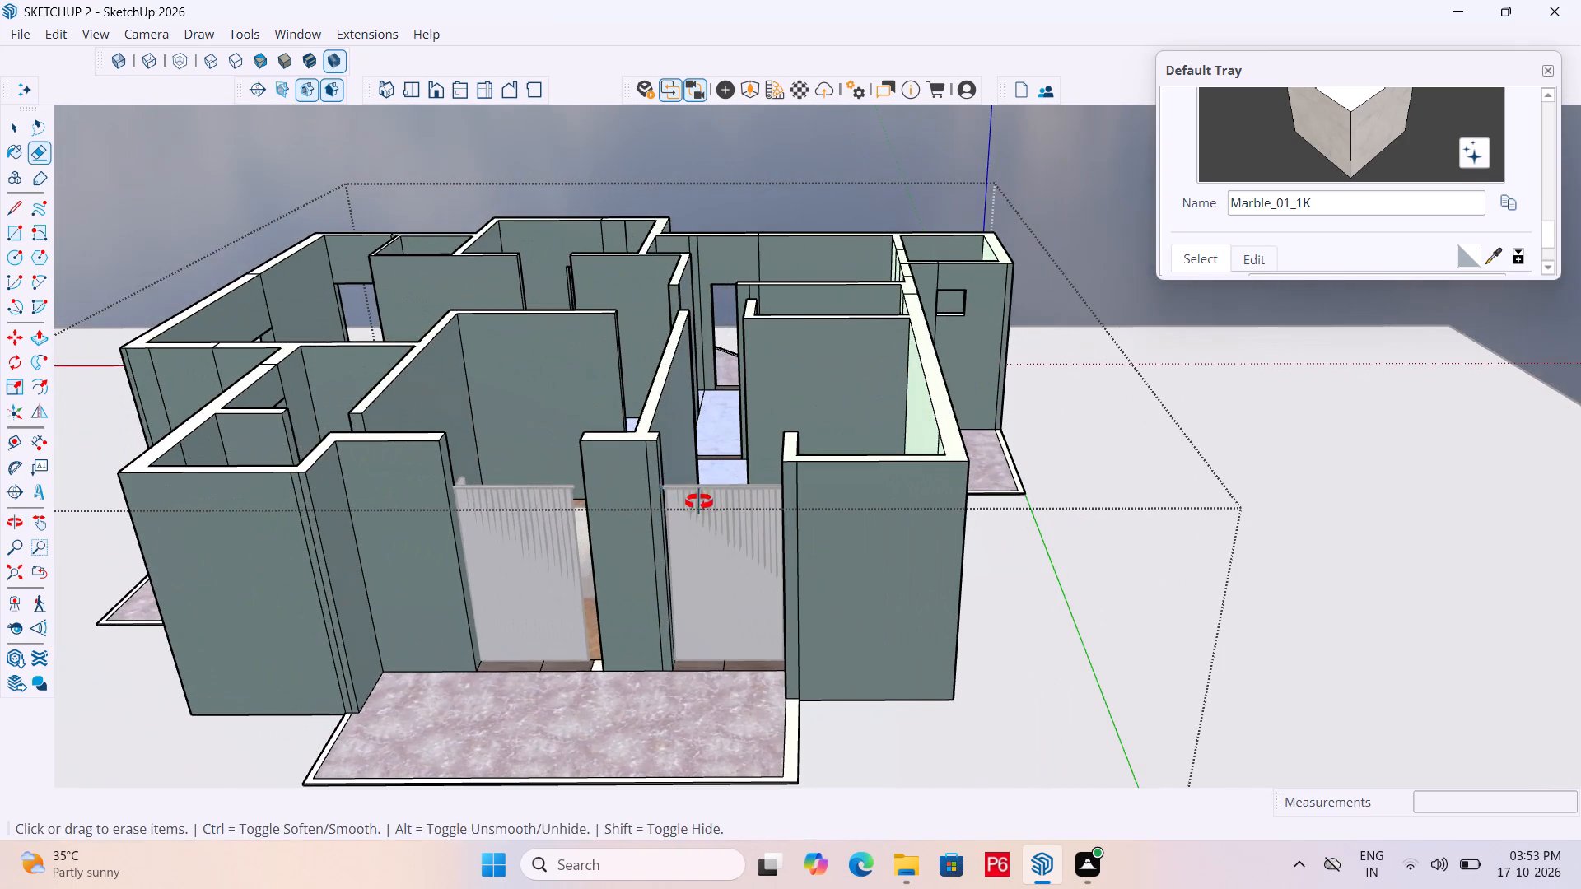
pyautogui.moveTo(699, 502); pyautogui.dragTo(992, 496, button='middle')
pyautogui.scroll(6, 1066, 469)
pyautogui.moveTo(1042, 463); pyautogui.dragTo(138, 482, button='middle')
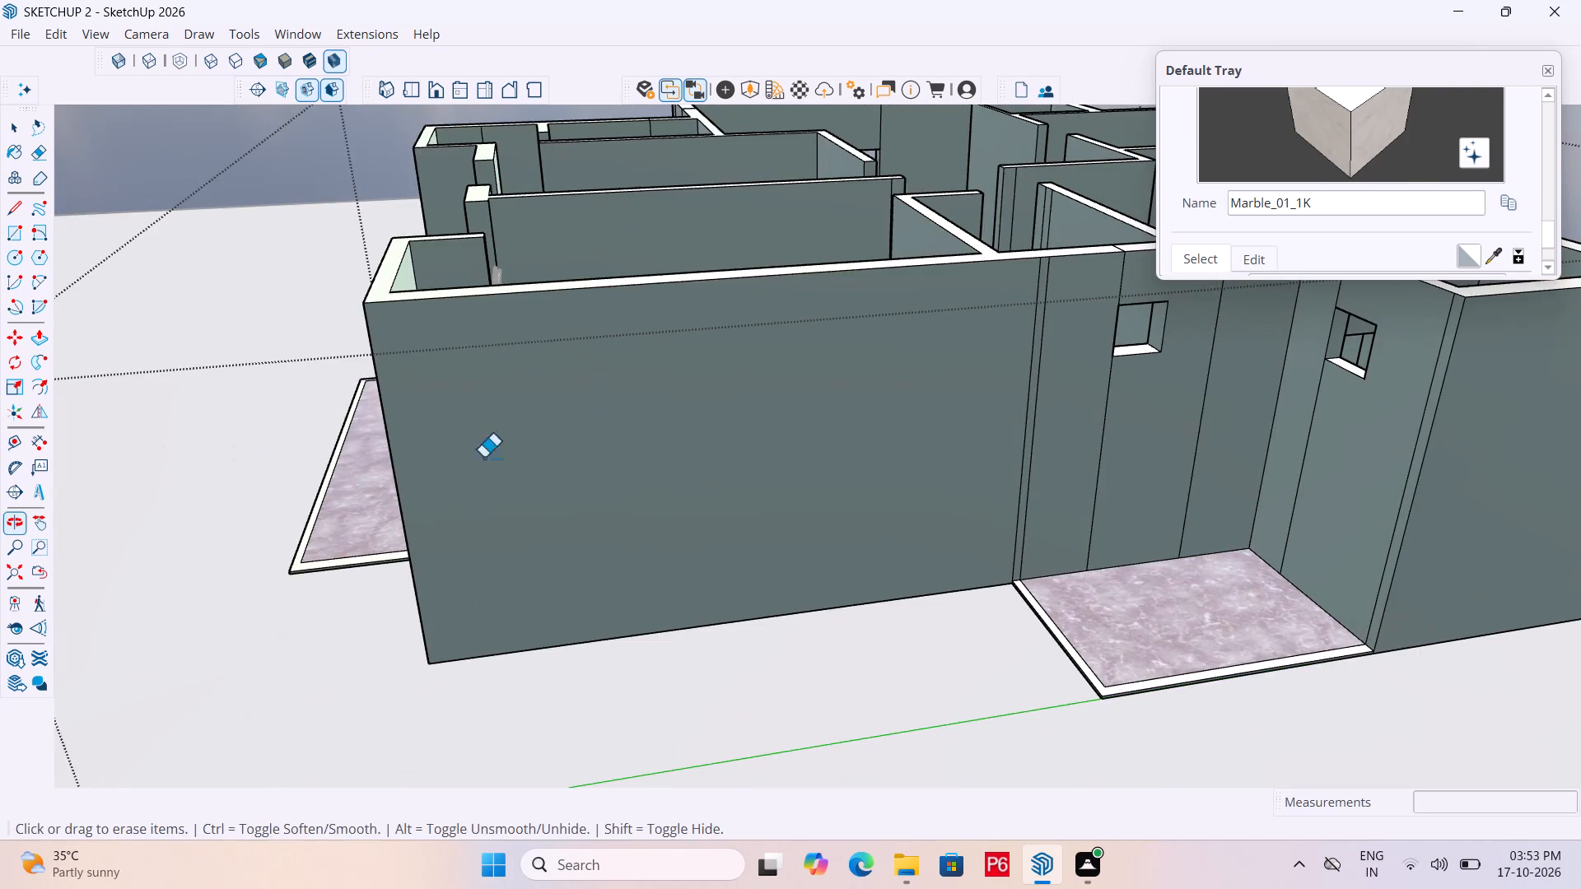
pyautogui.moveTo(451, 451); pyautogui.dragTo(7, 455, button='middle')
pyautogui.scroll(-4, 652, 463)
pyautogui.scroll(5, 634, 178)
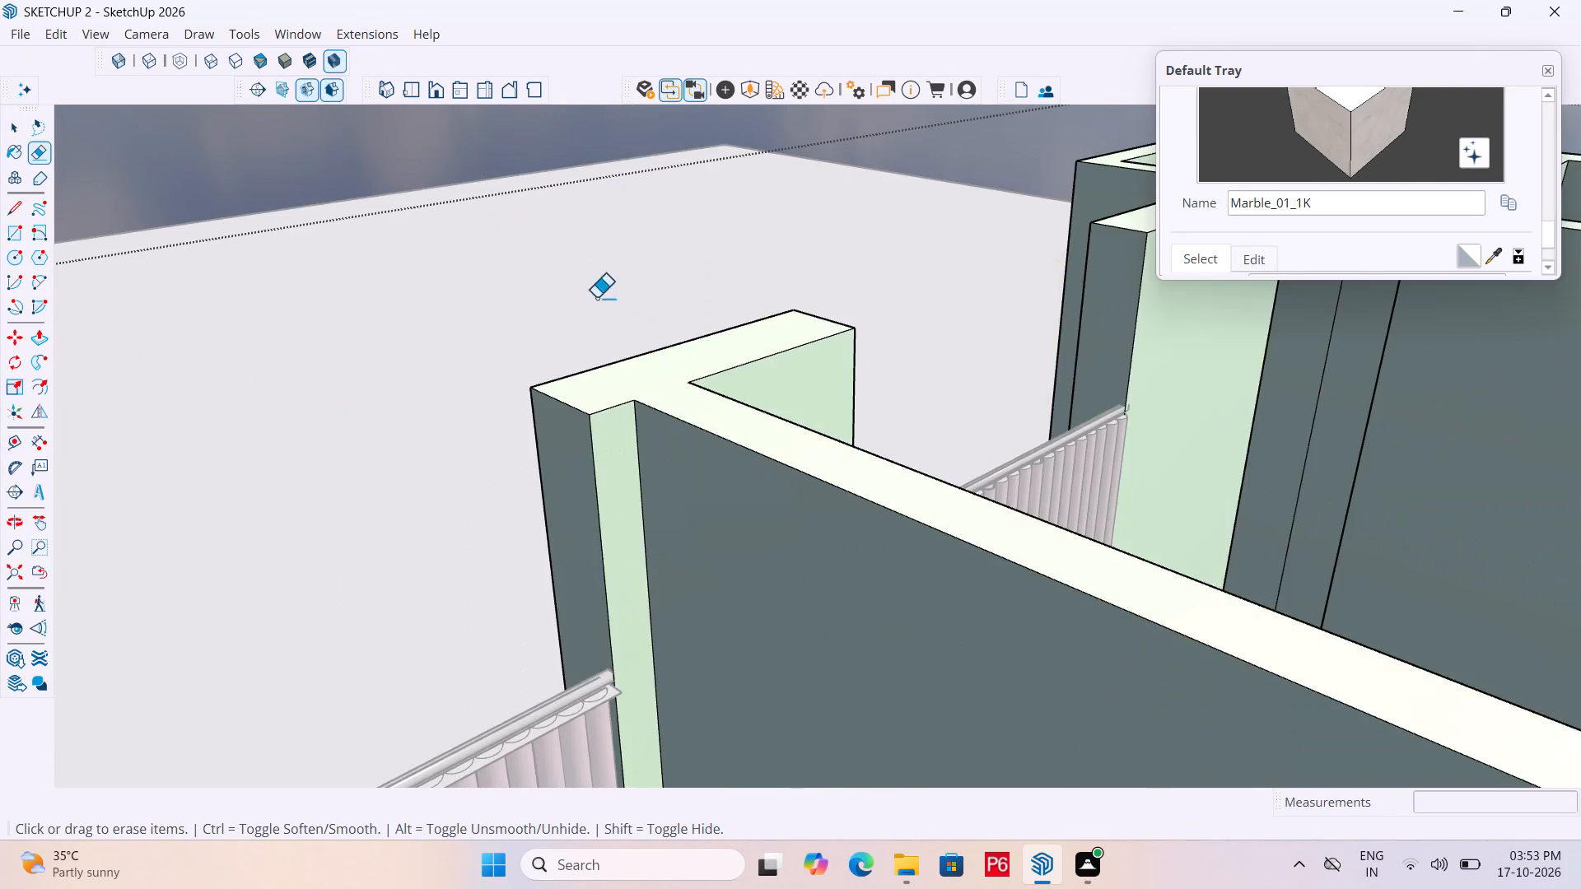
pyautogui.scroll(-5, 708, 273)
pyautogui.moveTo(685, 333); pyautogui.dragTo(668, 351, button='middle')
pyautogui.scroll(6, 667, 351)
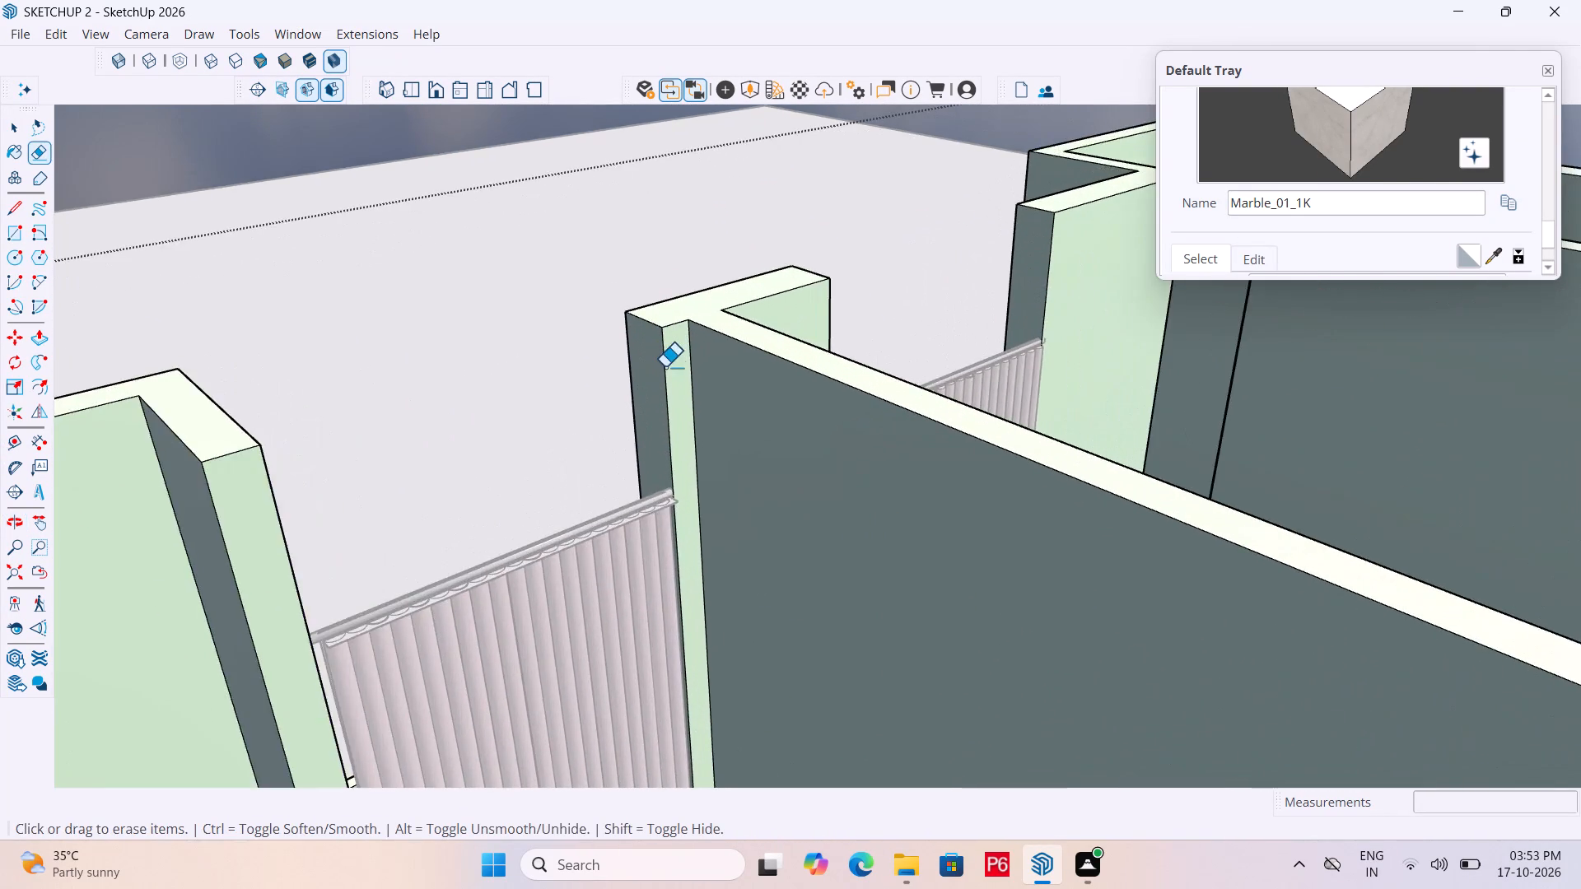
pyautogui.scroll(4, 665, 367)
pyautogui.moveTo(639, 381); pyautogui.dragTo(963, 399, button='middle')
pyautogui.scroll(-1, 213, 556)
pyautogui.moveTo(213, 556); pyautogui.dragTo(233, 583, button='middle')
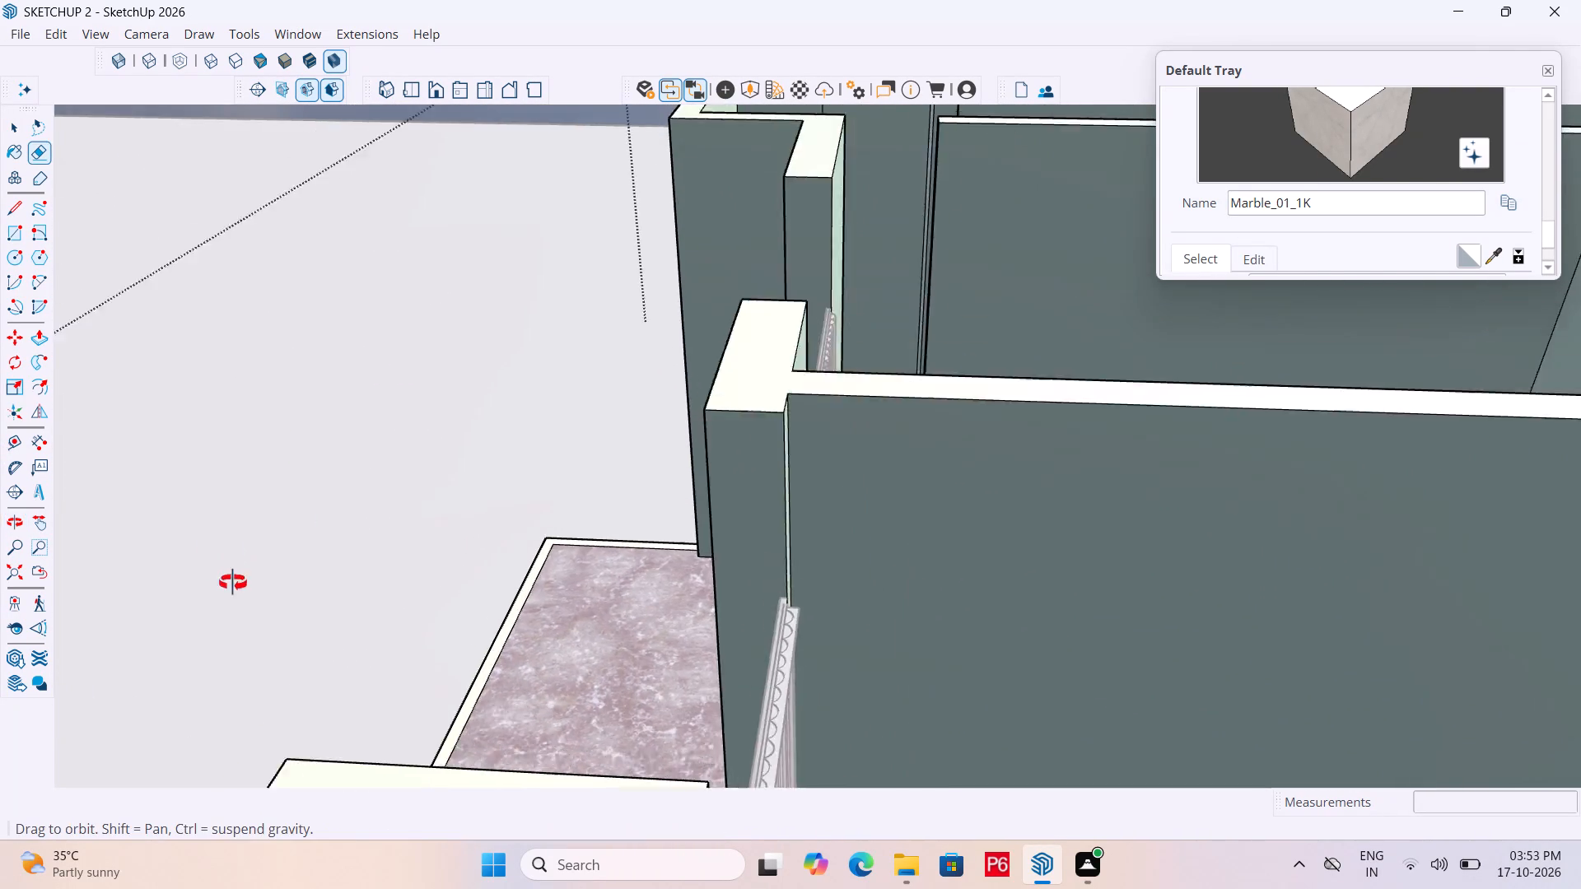
pyautogui.moveTo(233, 583); pyautogui.dragTo(459, 541, button='middle')
pyautogui.scroll(-6, 251, 466)
pyautogui.moveTo(514, 589); pyautogui.dragTo(705, 598, button='middle')
pyautogui.scroll(3, 729, 432)
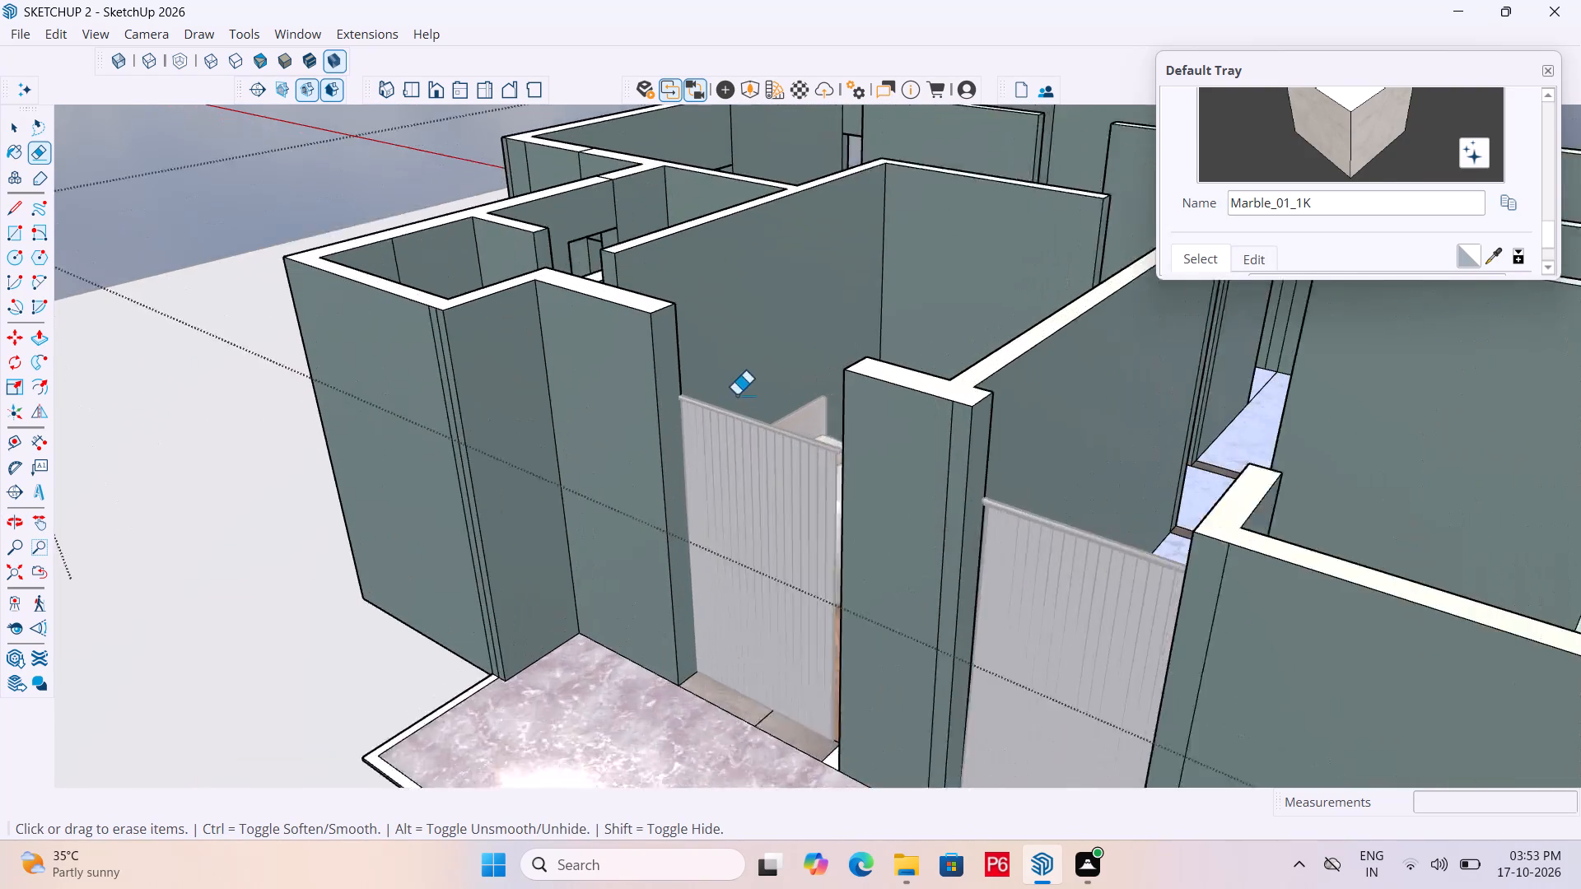
# Place a guide line 3' below the wall top on the jamb face of the balcony opening in front of the bed.
pyautogui.scroll(2, 736, 395)
pyautogui.scroll(2, 639, 346)
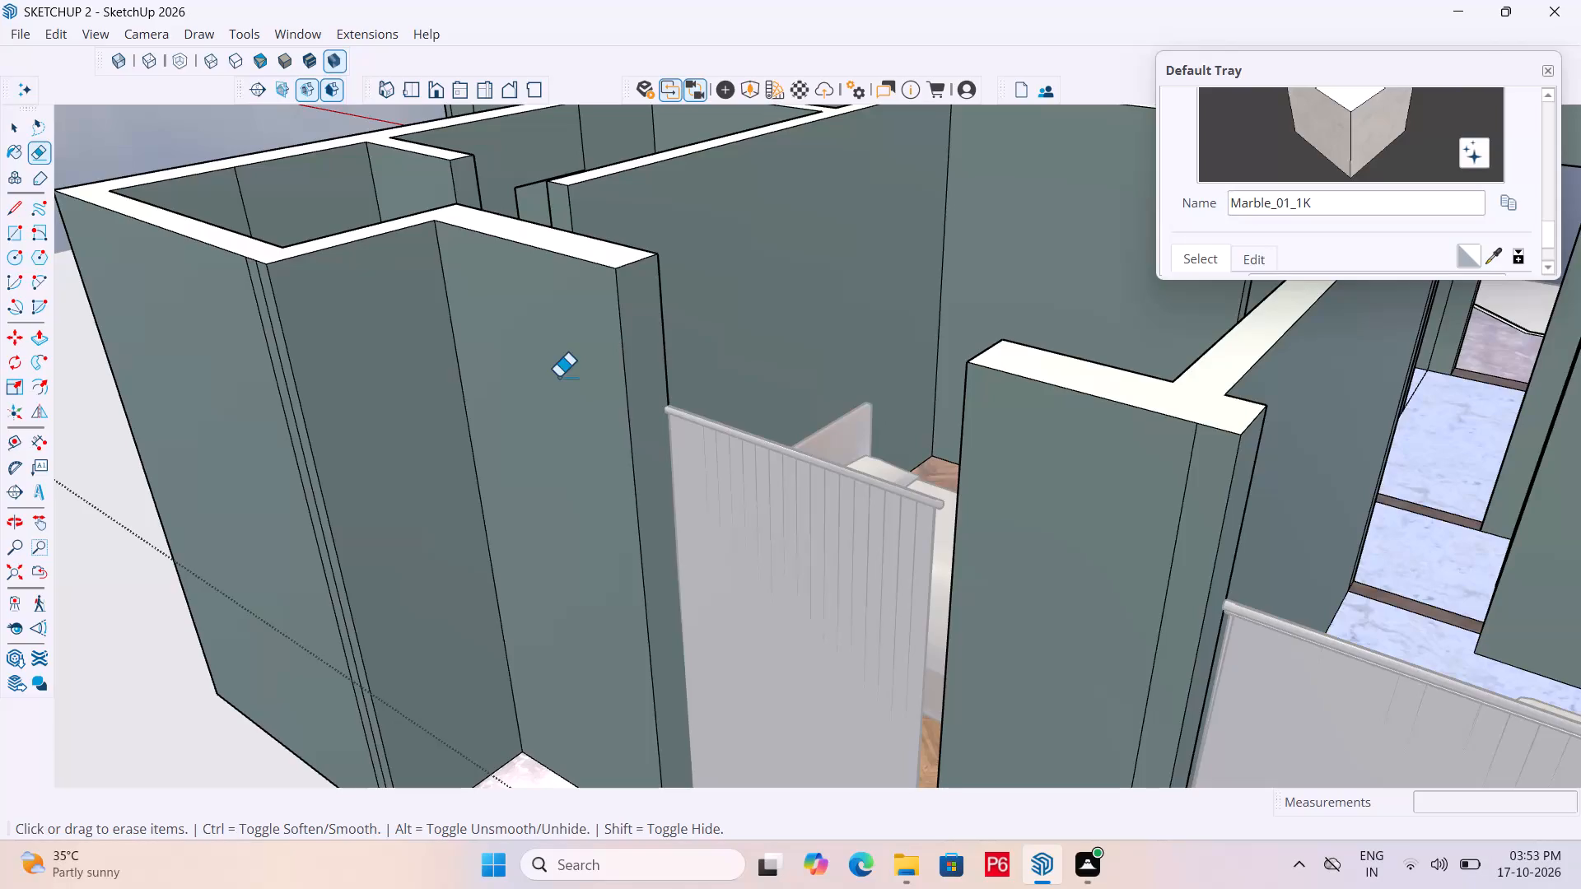
pyautogui.scroll(-4, 422, 276)
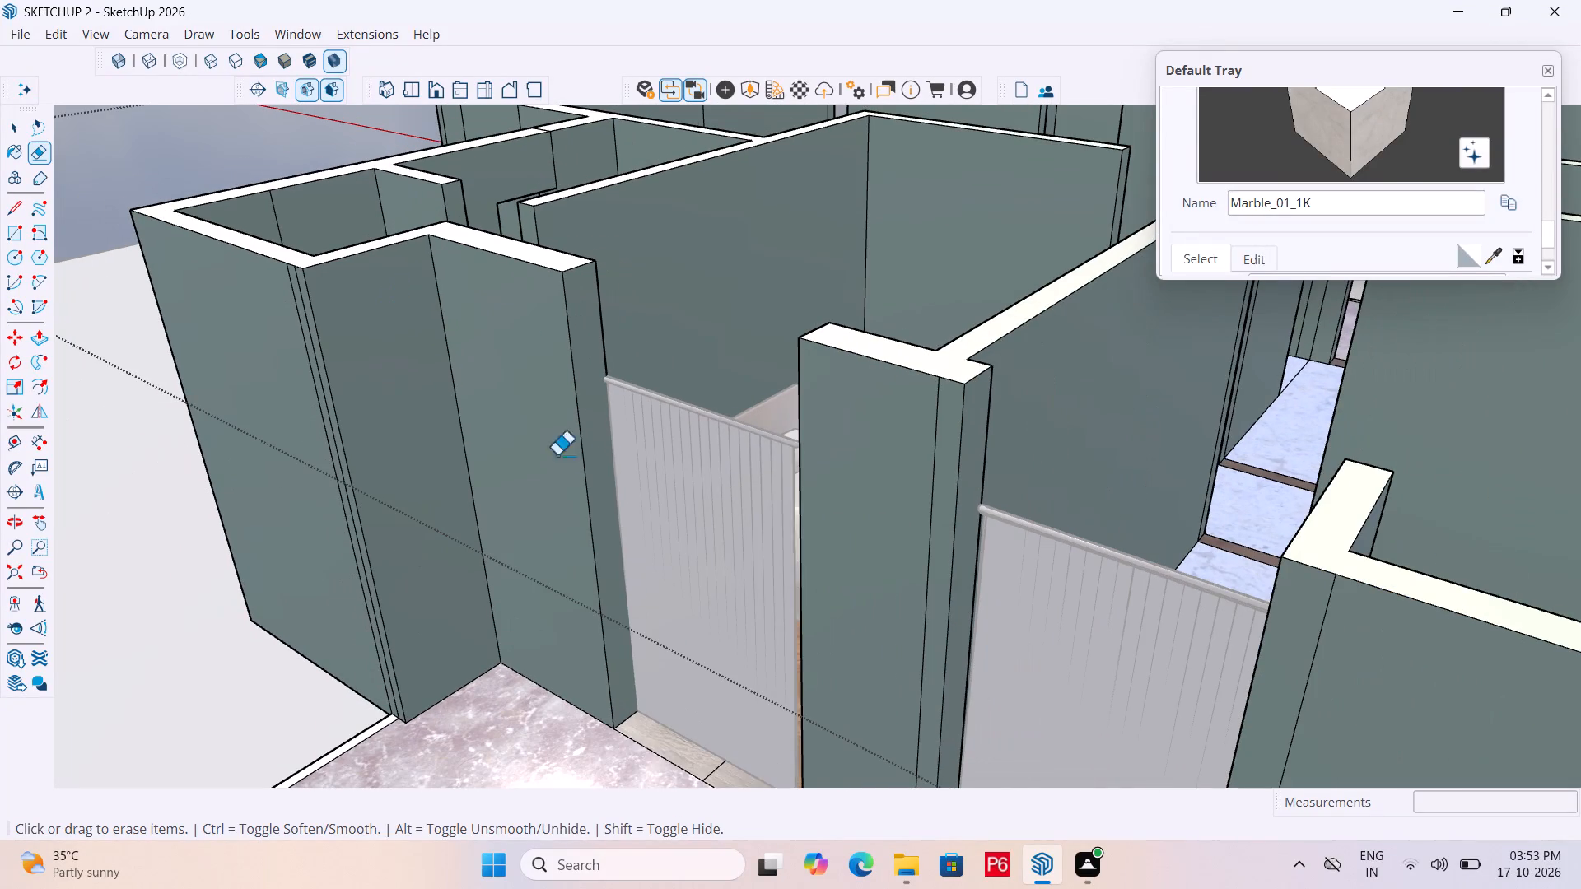
pyautogui.moveTo(576, 468); pyautogui.dragTo(680, 300, button='middle')
pyautogui.scroll(4, 662, 314)
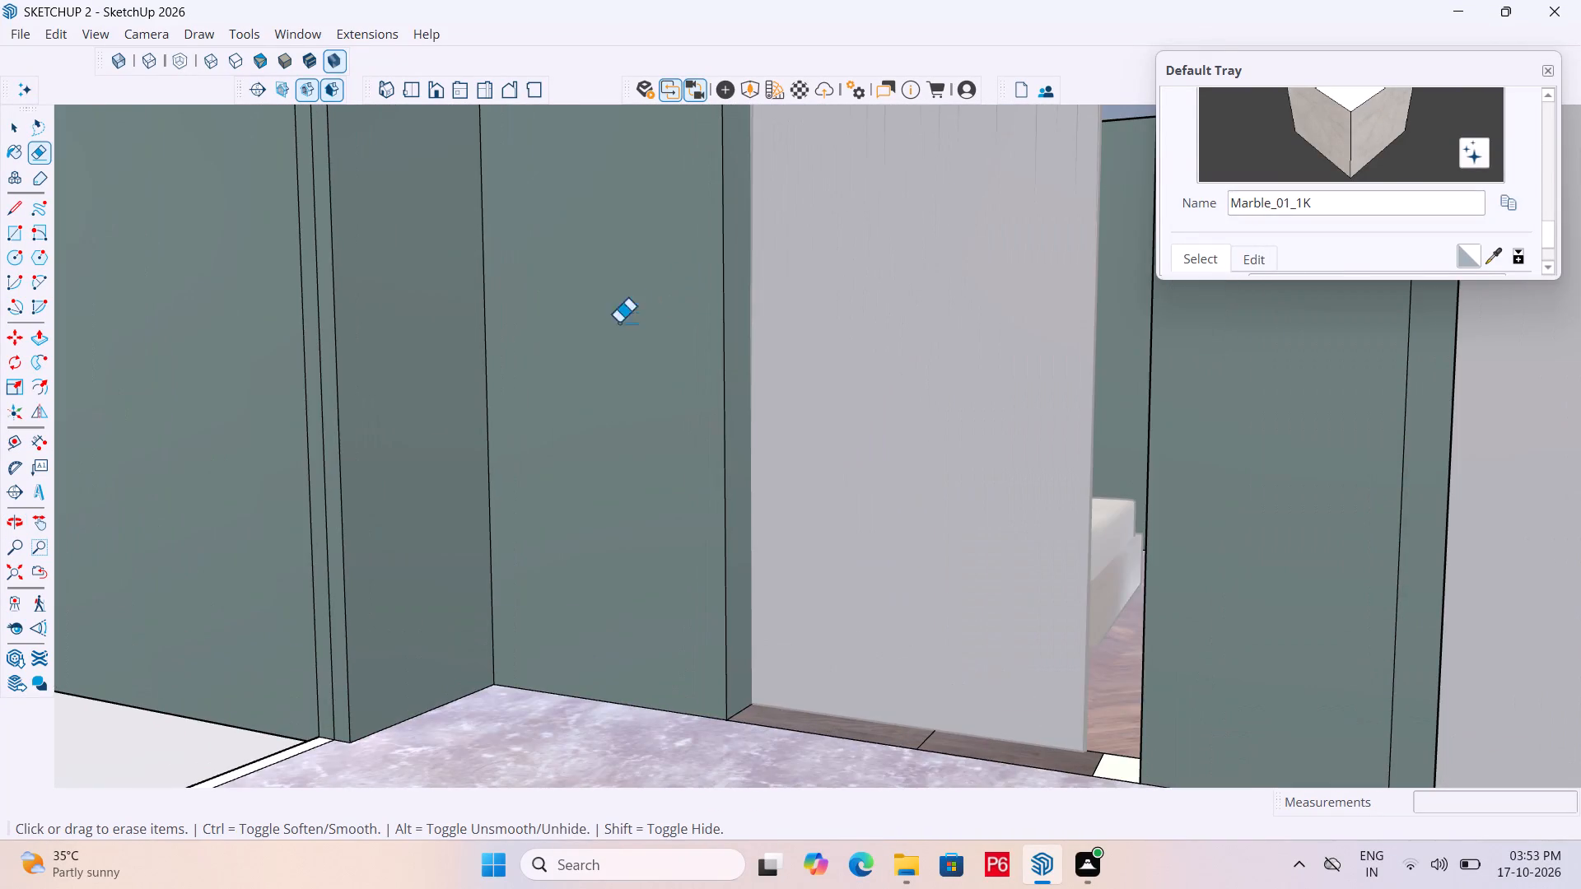
pyautogui.scroll(-4, 558, 453)
pyautogui.moveTo(557, 459); pyautogui.dragTo(497, 662, button='middle')
pyautogui.moveTo(497, 662); pyautogui.dragTo(500, 646, button='middle')
pyautogui.scroll(4, 609, 389)
pyautogui.press('t')
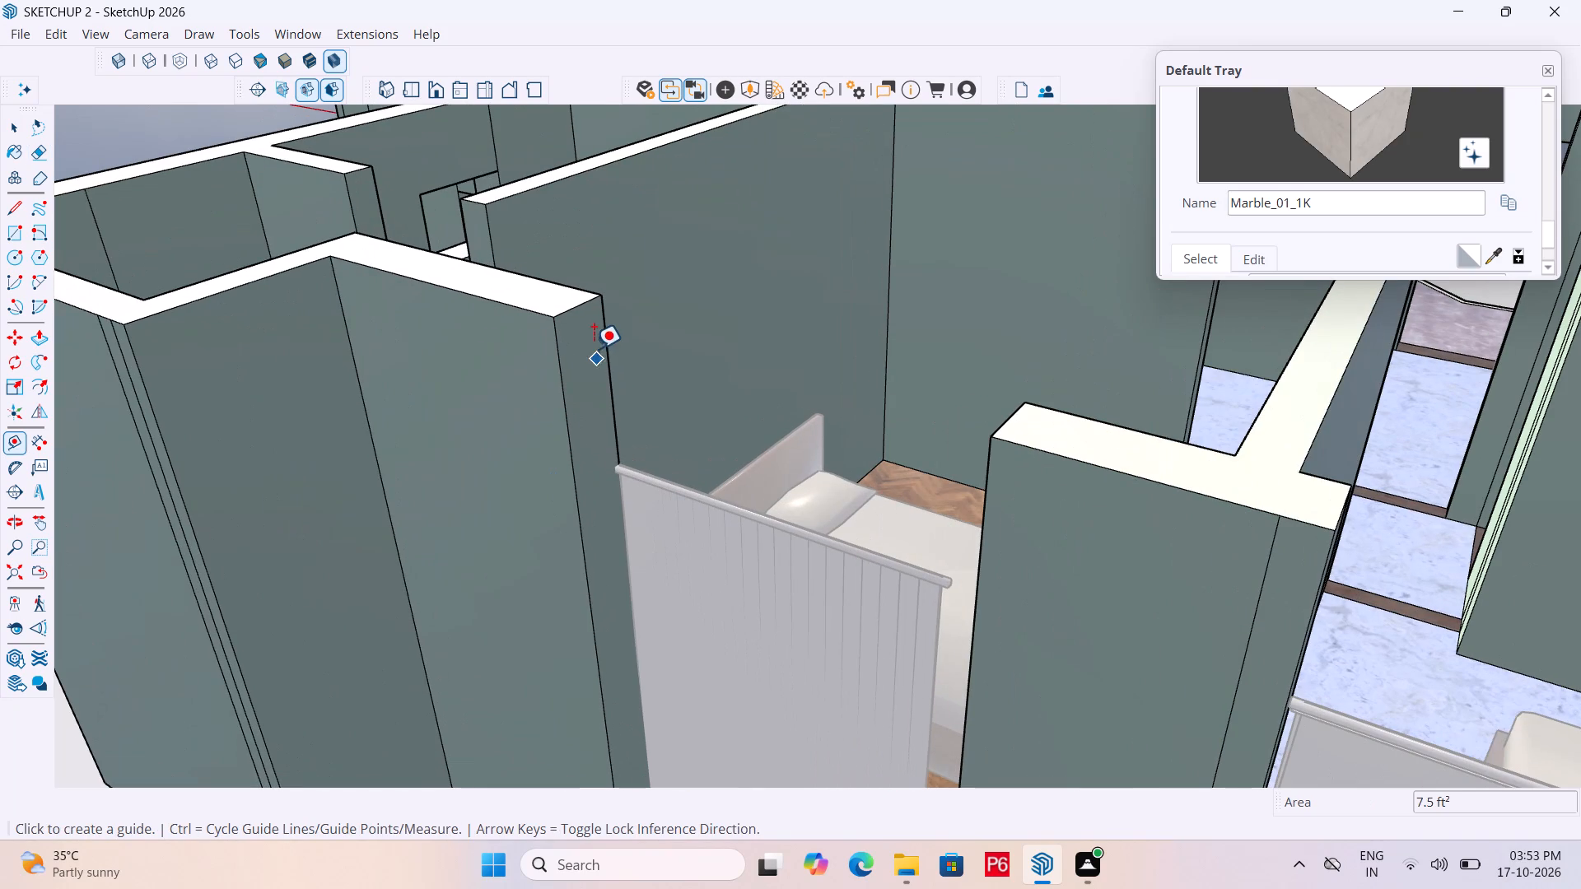
pyautogui.click(567, 304)
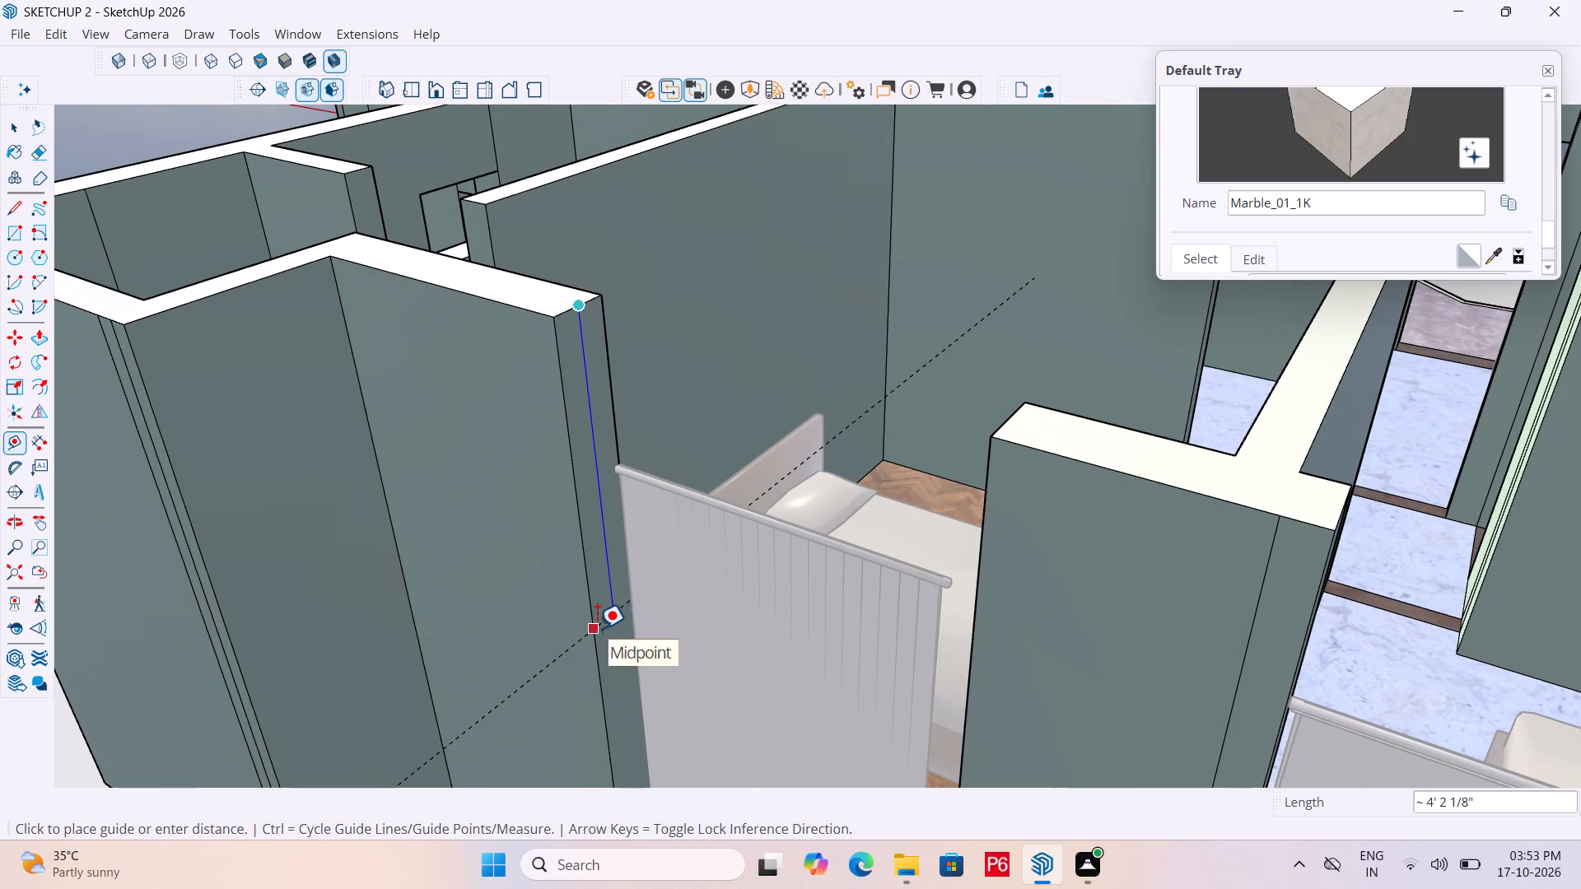
pyautogui.write("3'")
pyautogui.press('Return')
# Draw a line across this balcony opening's jamb face along the 3' guide.
pyautogui.scroll(3, 602, 563)
pyautogui.press('l')
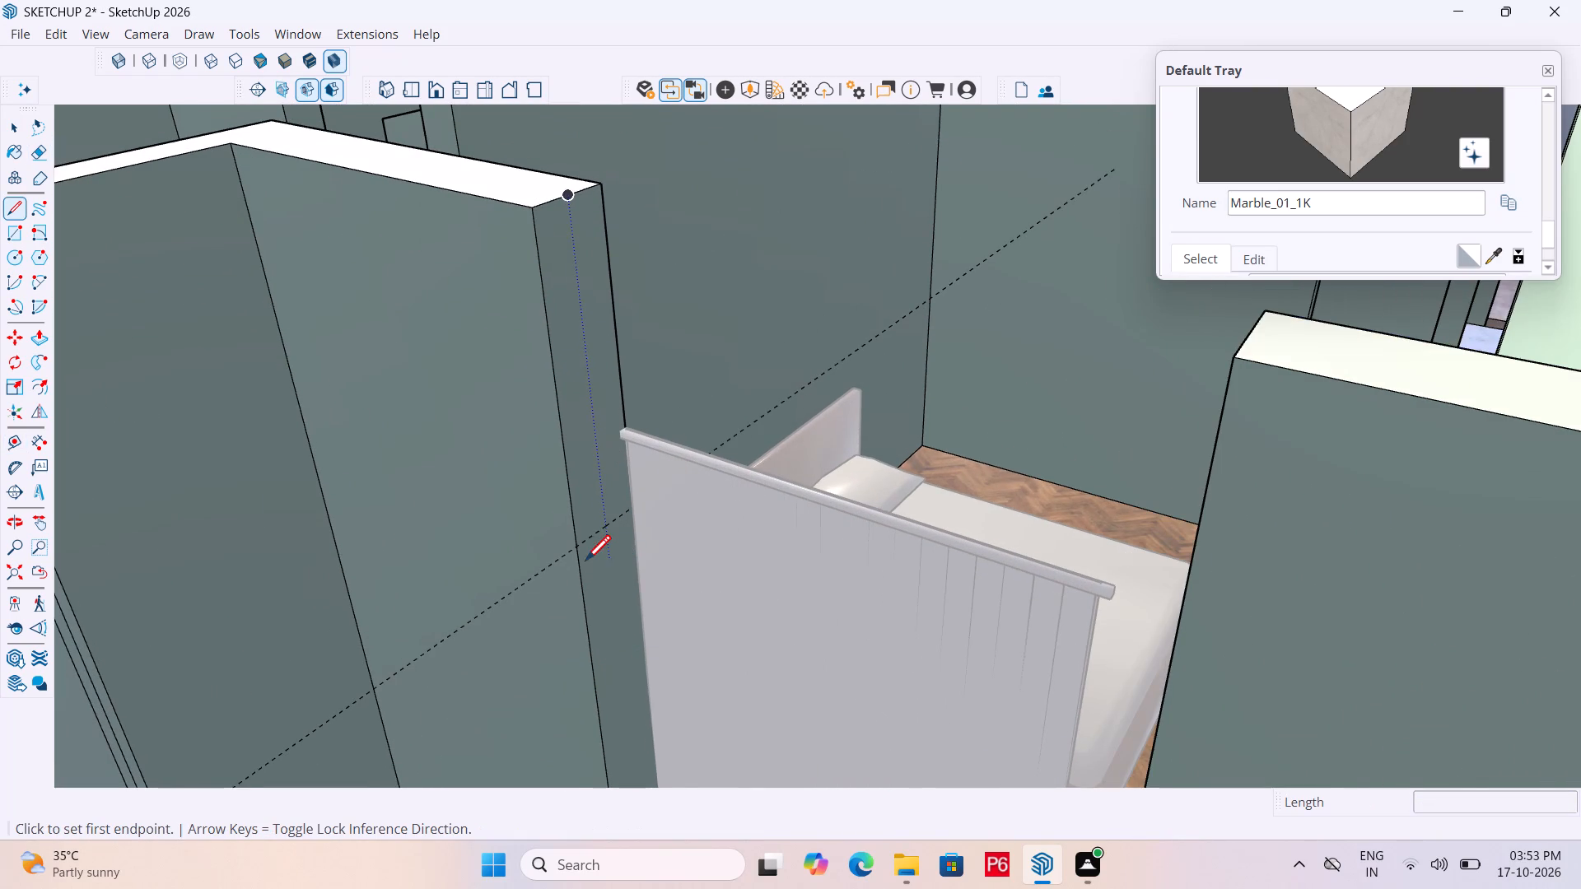
pyautogui.scroll(4, 582, 561)
pyautogui.click(574, 543)
pyautogui.moveTo(764, 425); pyautogui.dragTo(181, 585, button='middle')
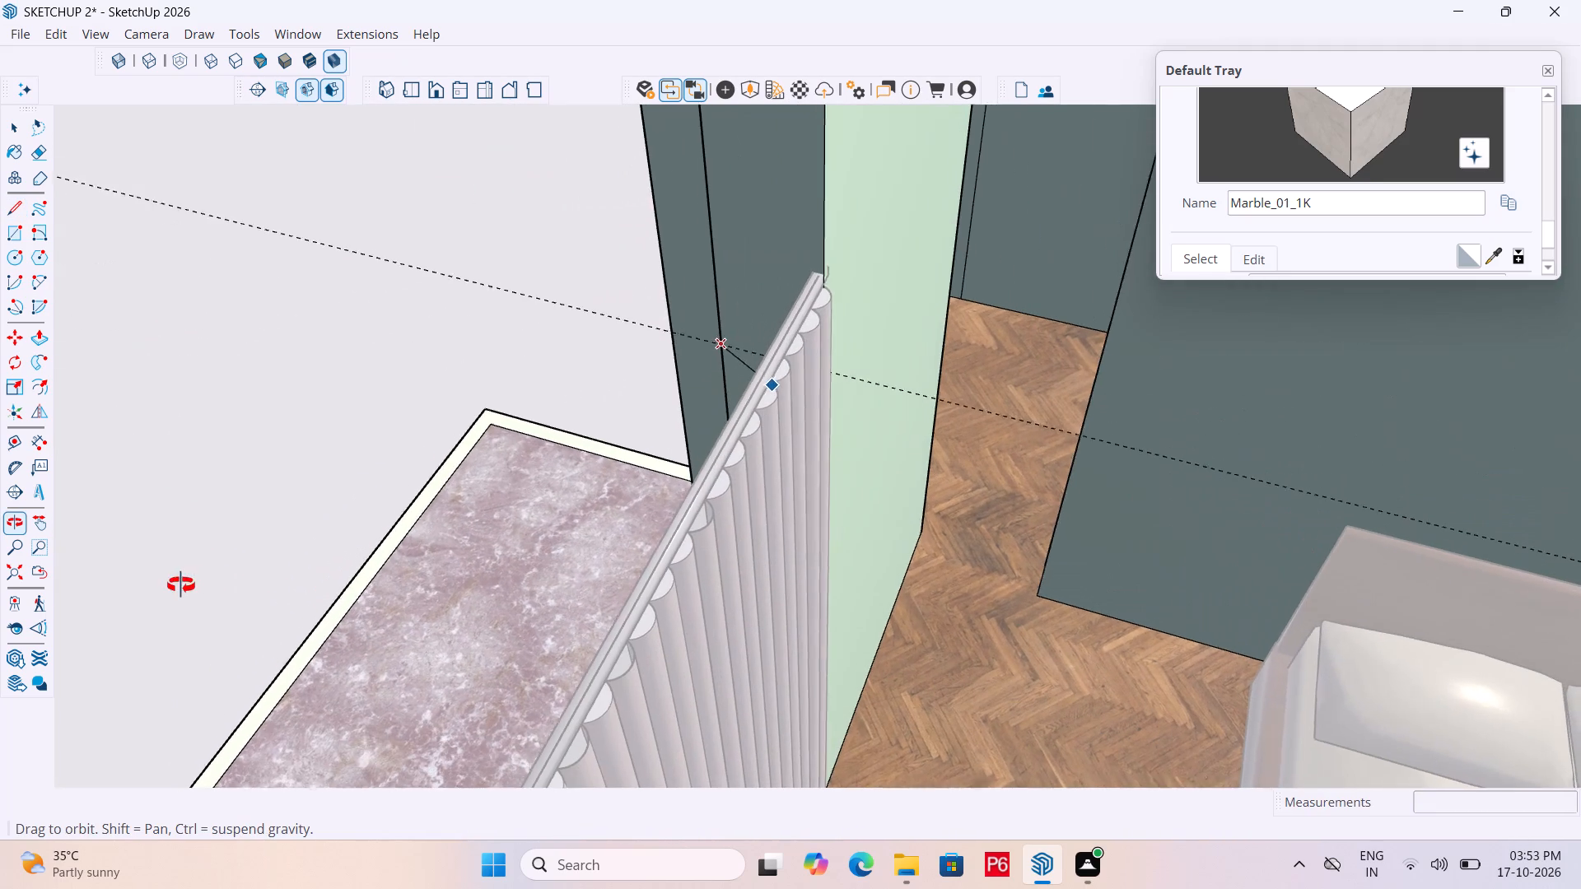
pyautogui.moveTo(181, 585); pyautogui.dragTo(180, 585, button='middle')
pyautogui.moveTo(578, 402); pyautogui.dragTo(231, 405, button='middle')
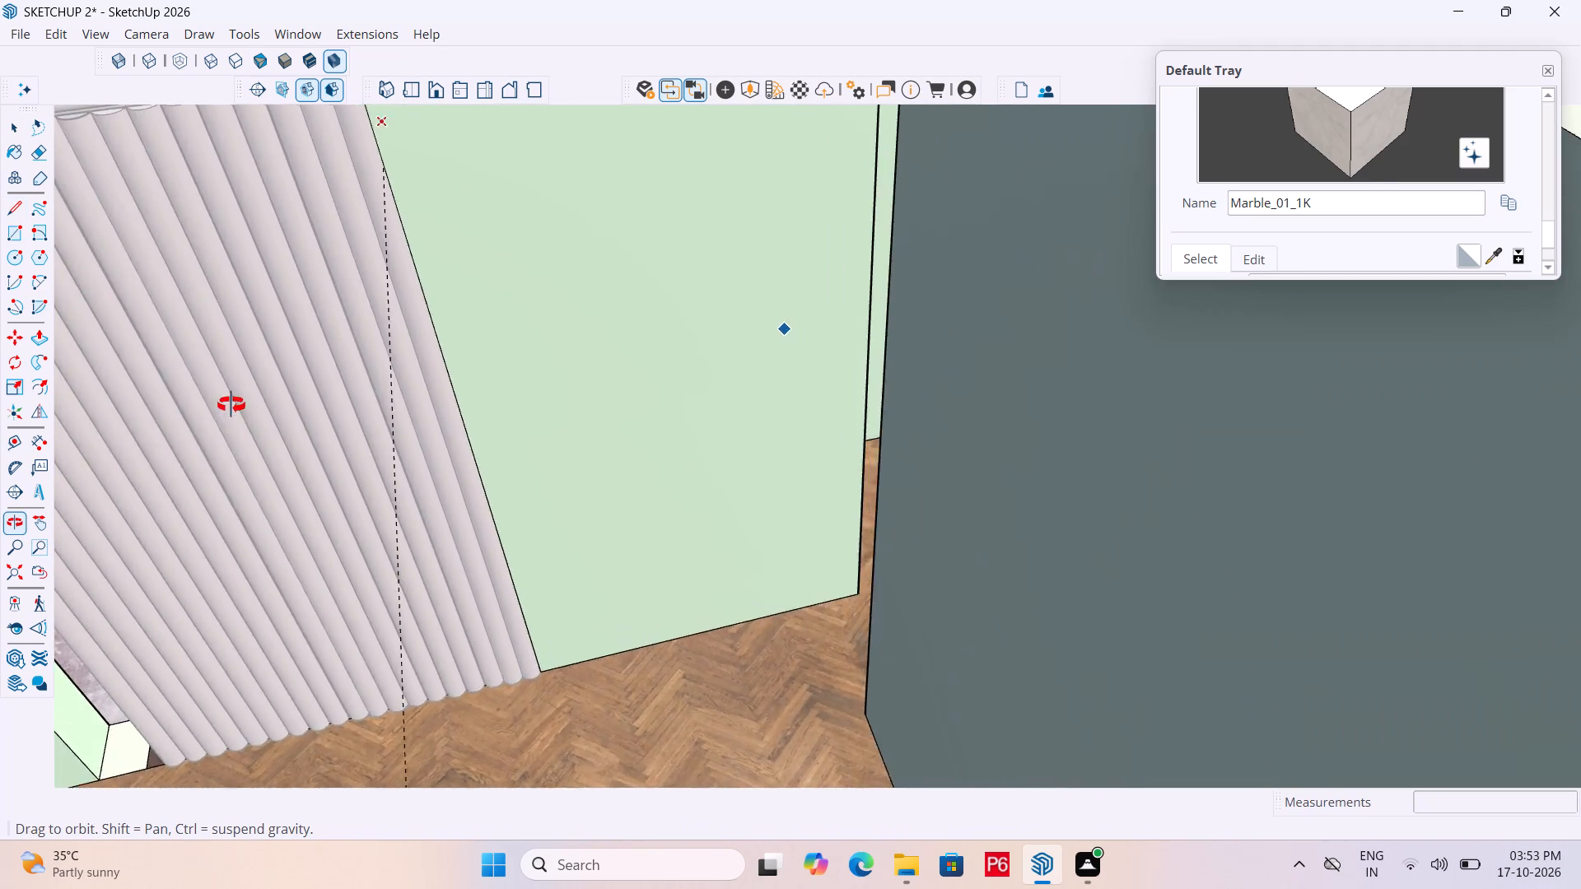
pyautogui.moveTo(231, 405); pyautogui.dragTo(76, 489, button='middle')
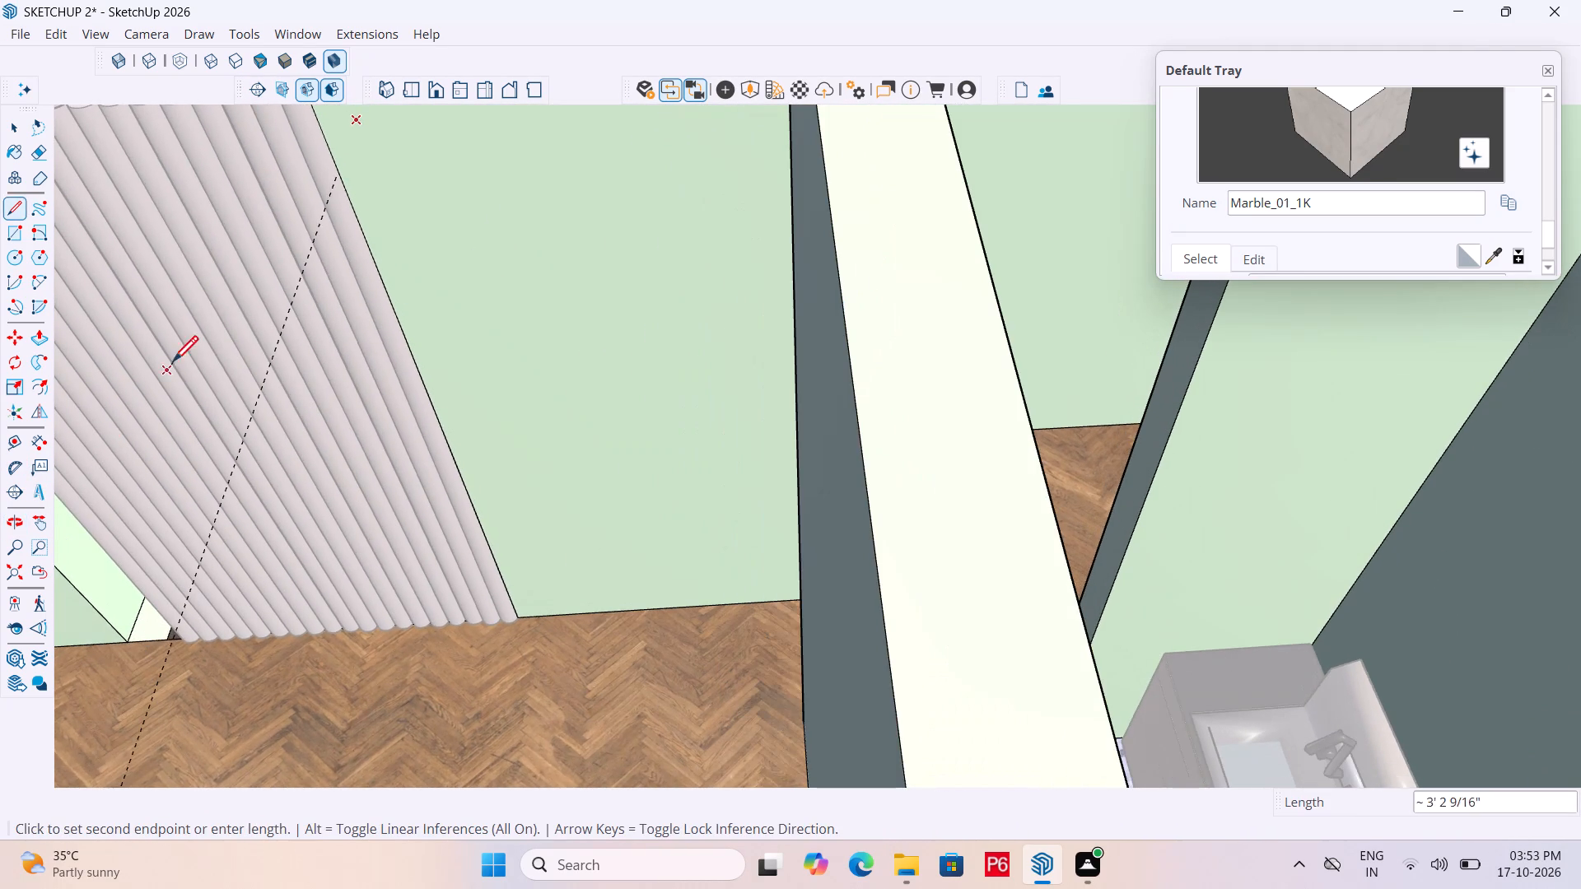
pyautogui.click(343, 175)
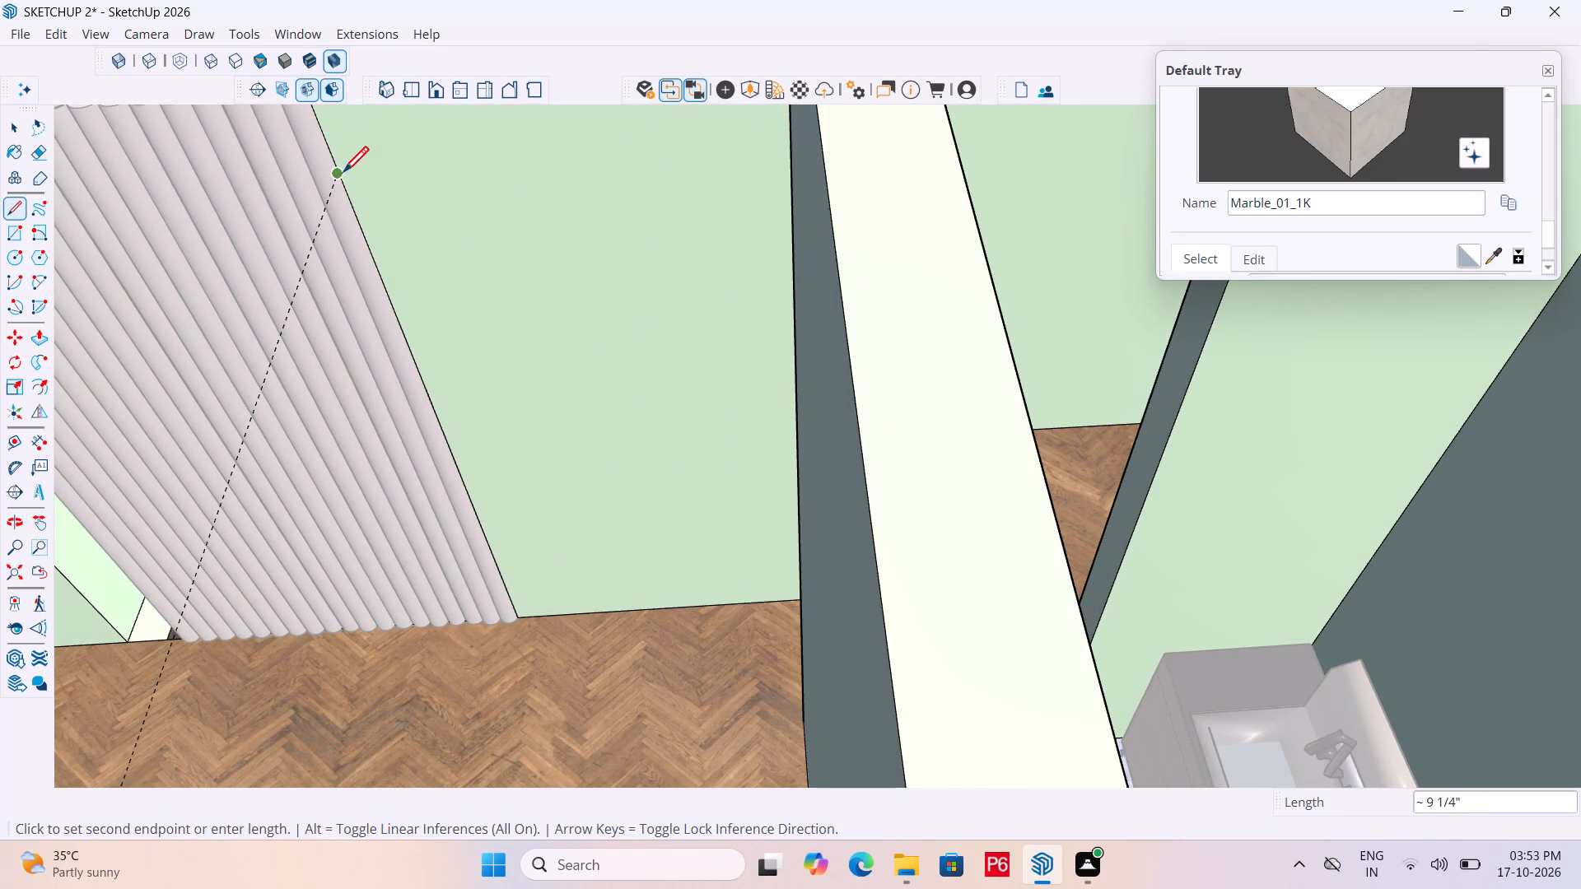
pyautogui.scroll(-4, 495, 334)
pyautogui.moveTo(383, 375); pyautogui.dragTo(1149, 352, button='middle')
pyautogui.press('space')
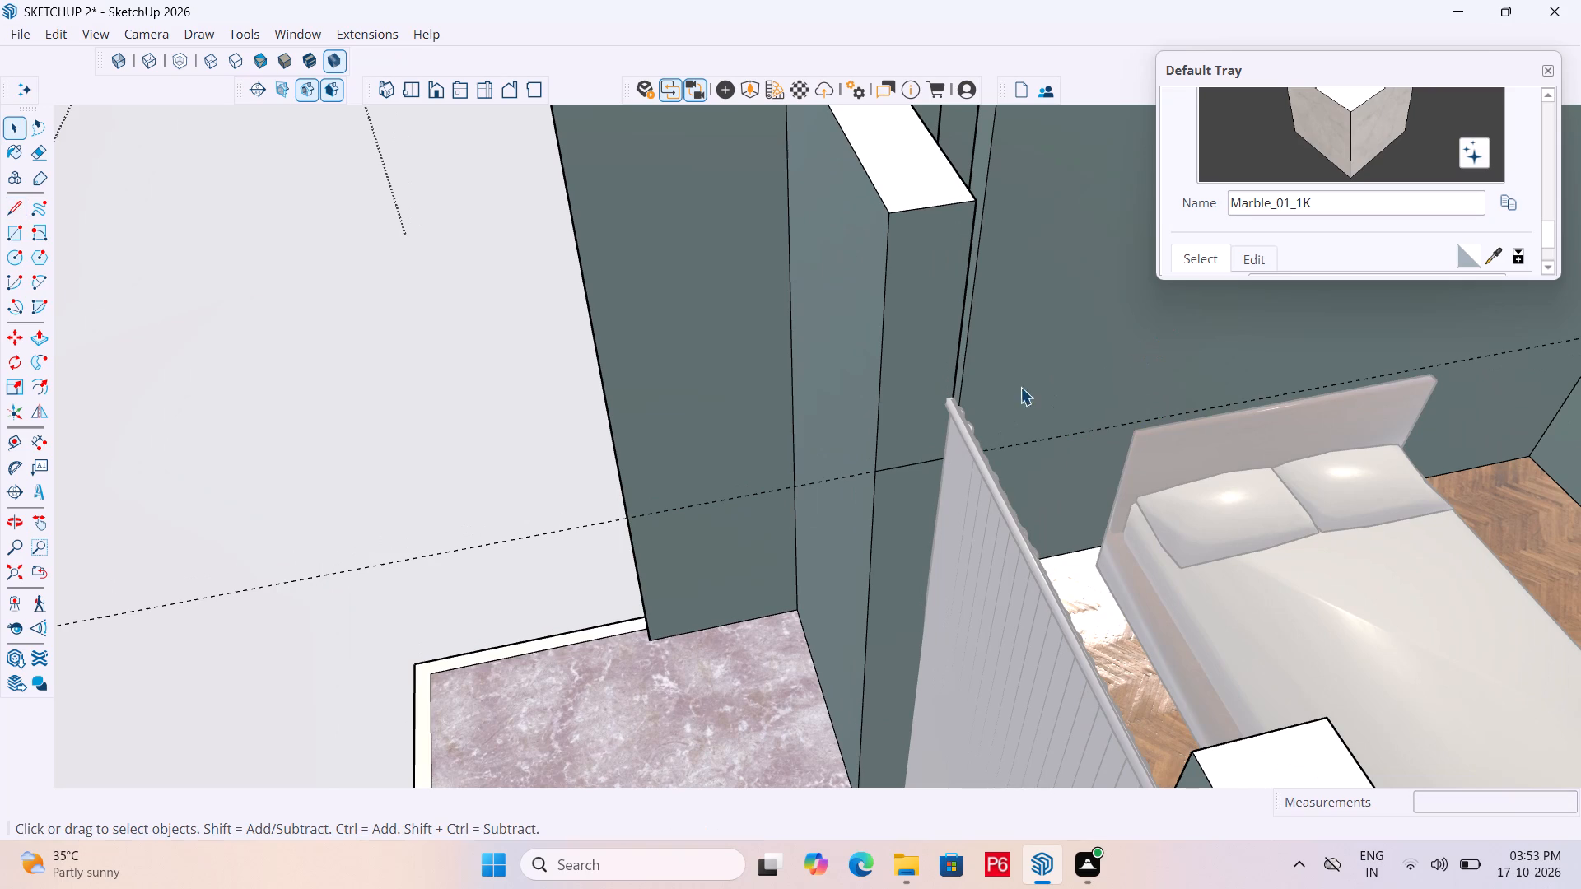
# Extrude the jamb face above the line 5' to the opposite pier, closing the wall above the bedroom's balcony opening.
pyautogui.press('p')
pyautogui.click(901, 403)
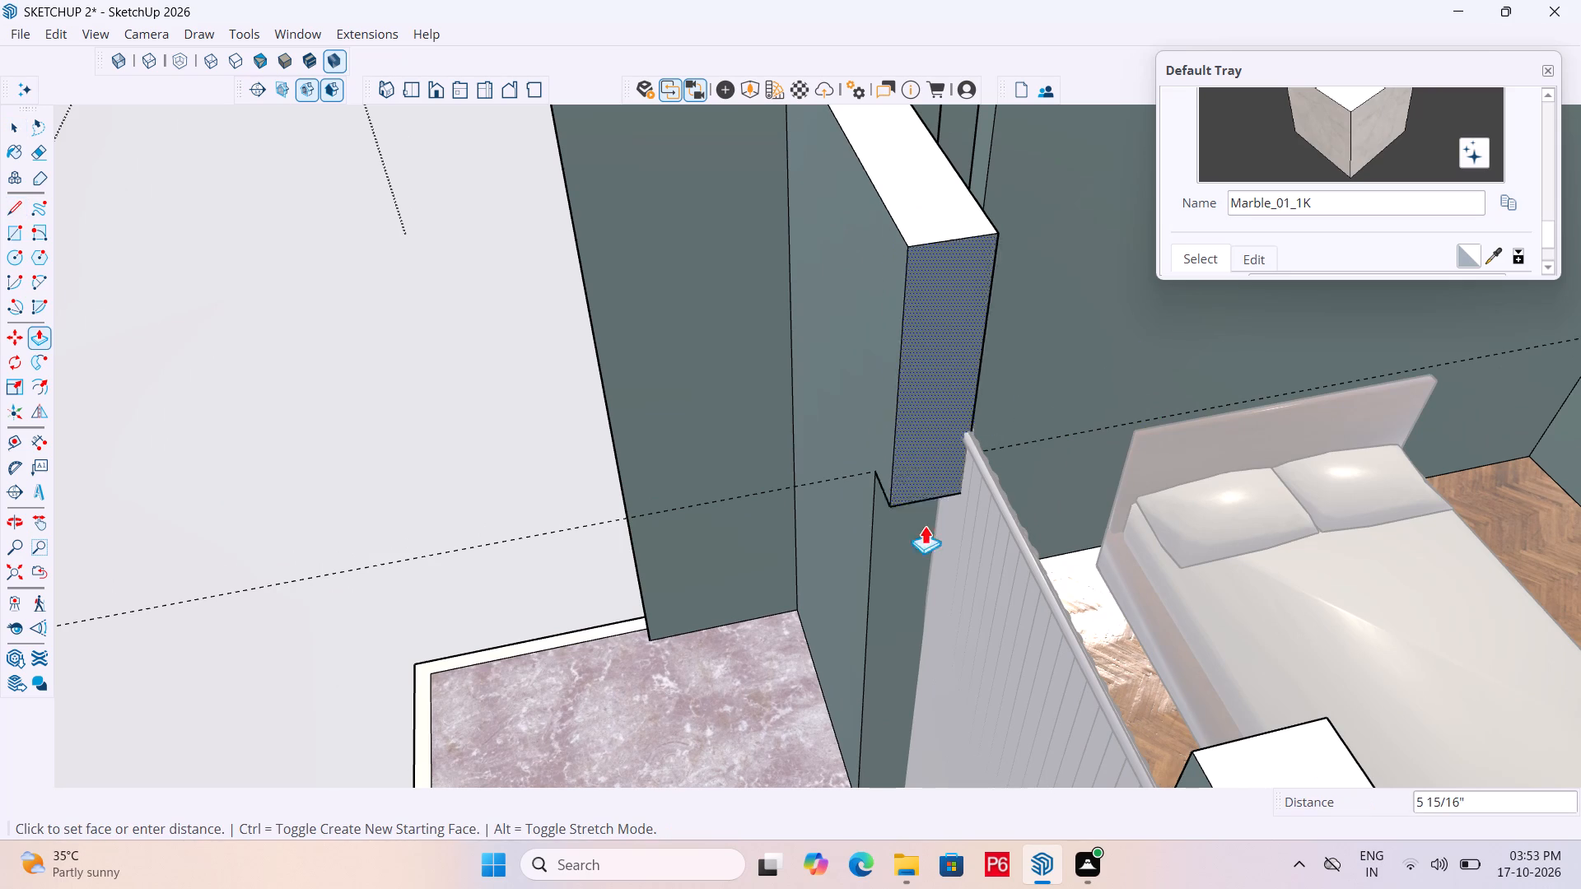
pyautogui.scroll(-5, 772, 294)
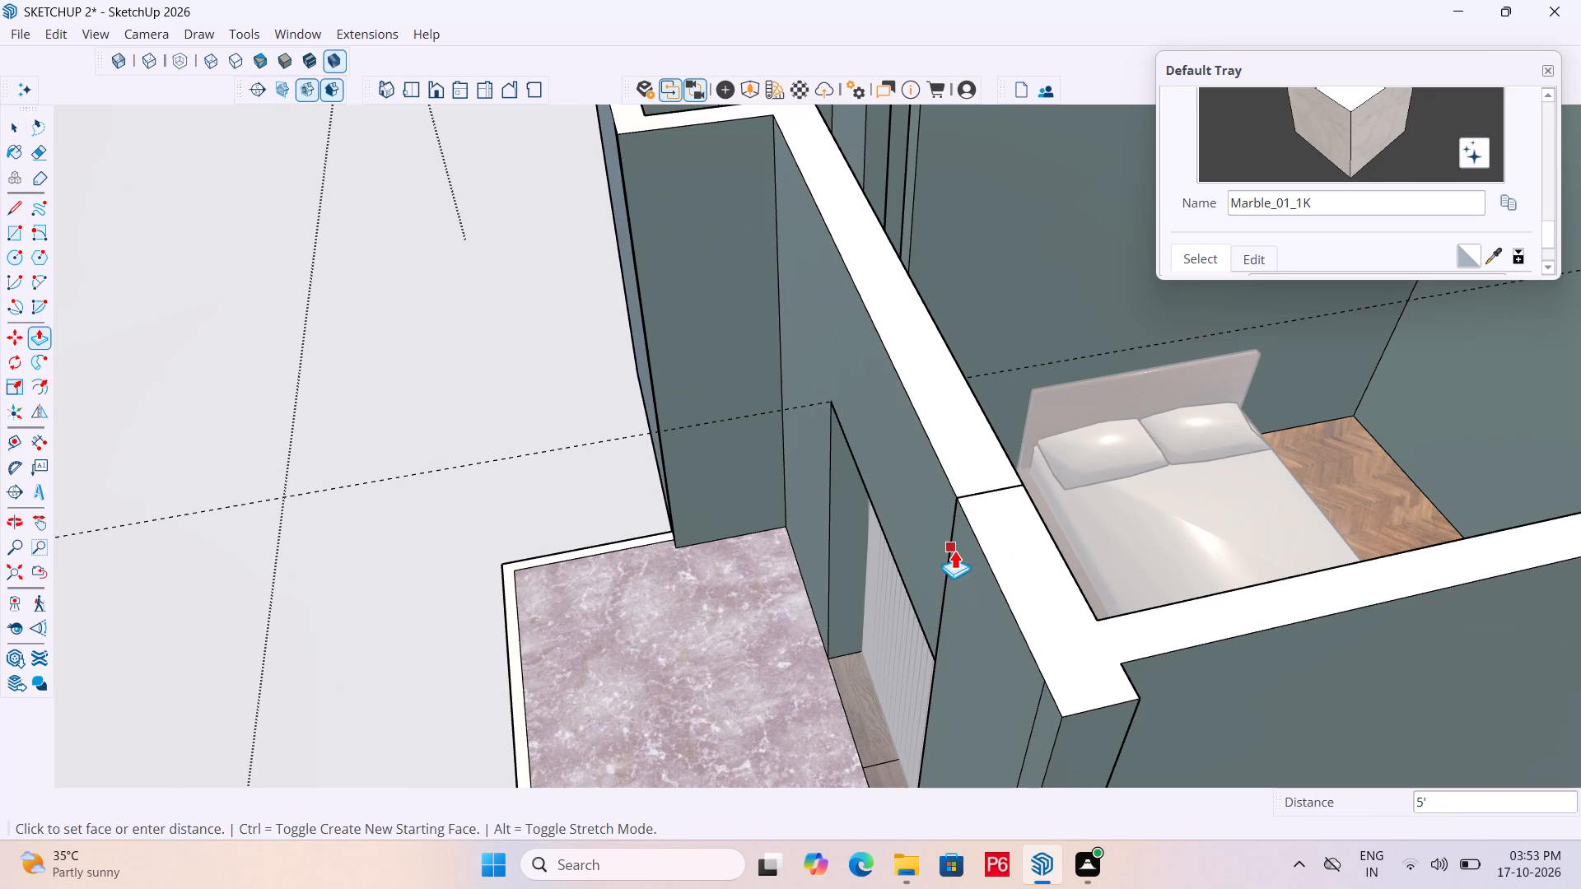
pyautogui.click(944, 549)
# Place a guide line 3' below the wall top on the pier's jamb face at the second curtained balcony opening.
pyautogui.scroll(-5, 721, 340)
pyautogui.moveTo(720, 471); pyautogui.dragTo(1003, 405, button='middle')
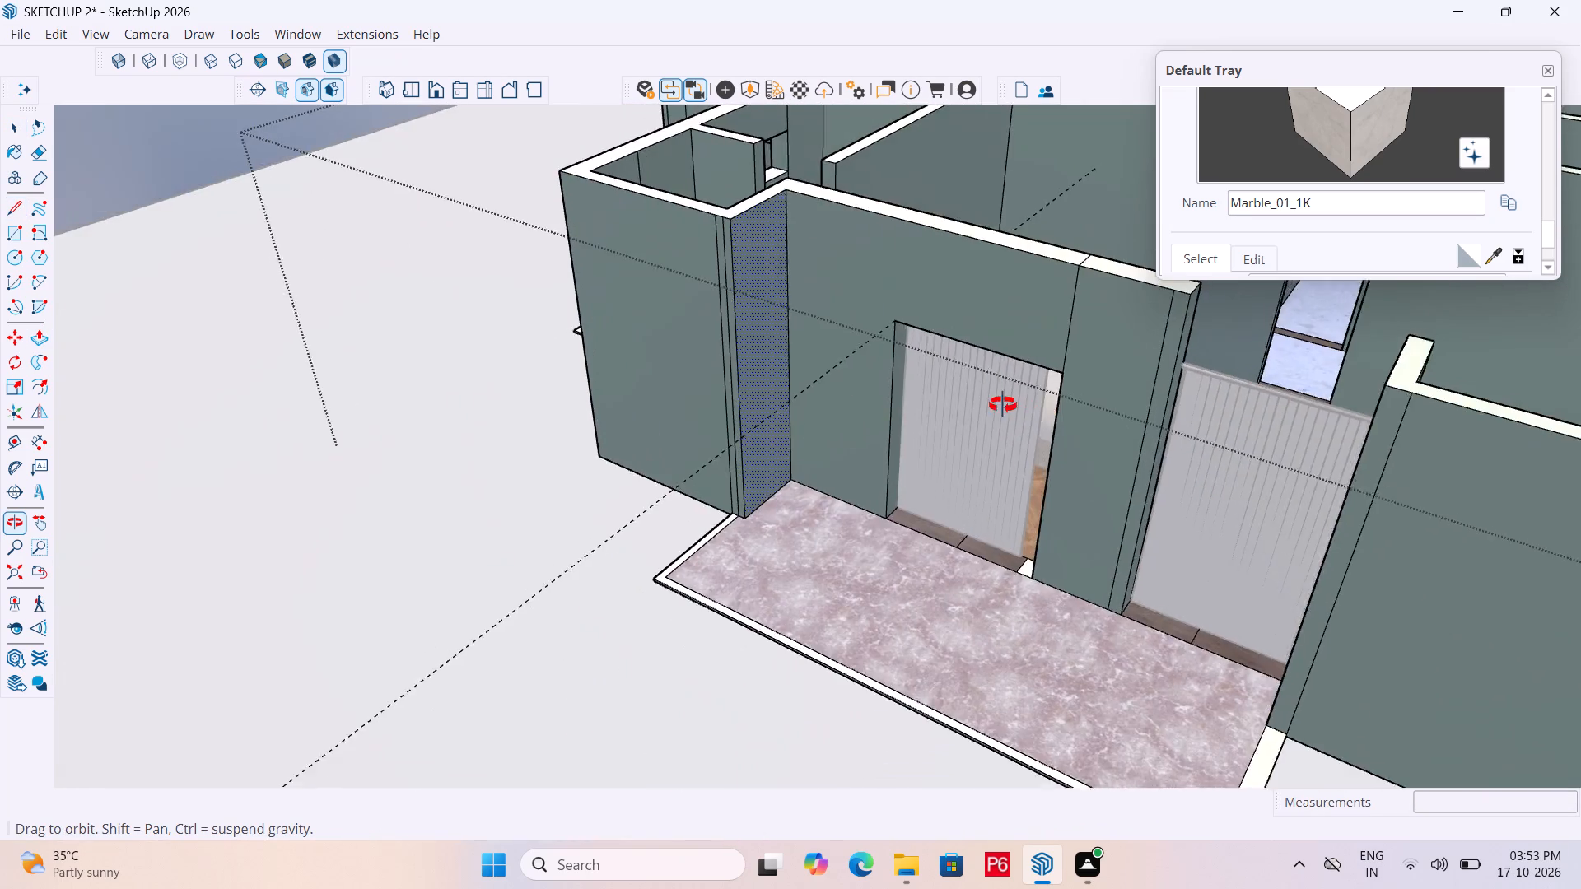
pyautogui.moveTo(1003, 405); pyautogui.dragTo(724, 419, button='middle')
pyautogui.scroll(5, 922, 616)
pyautogui.moveTo(820, 576); pyautogui.dragTo(921, 421, button='middle')
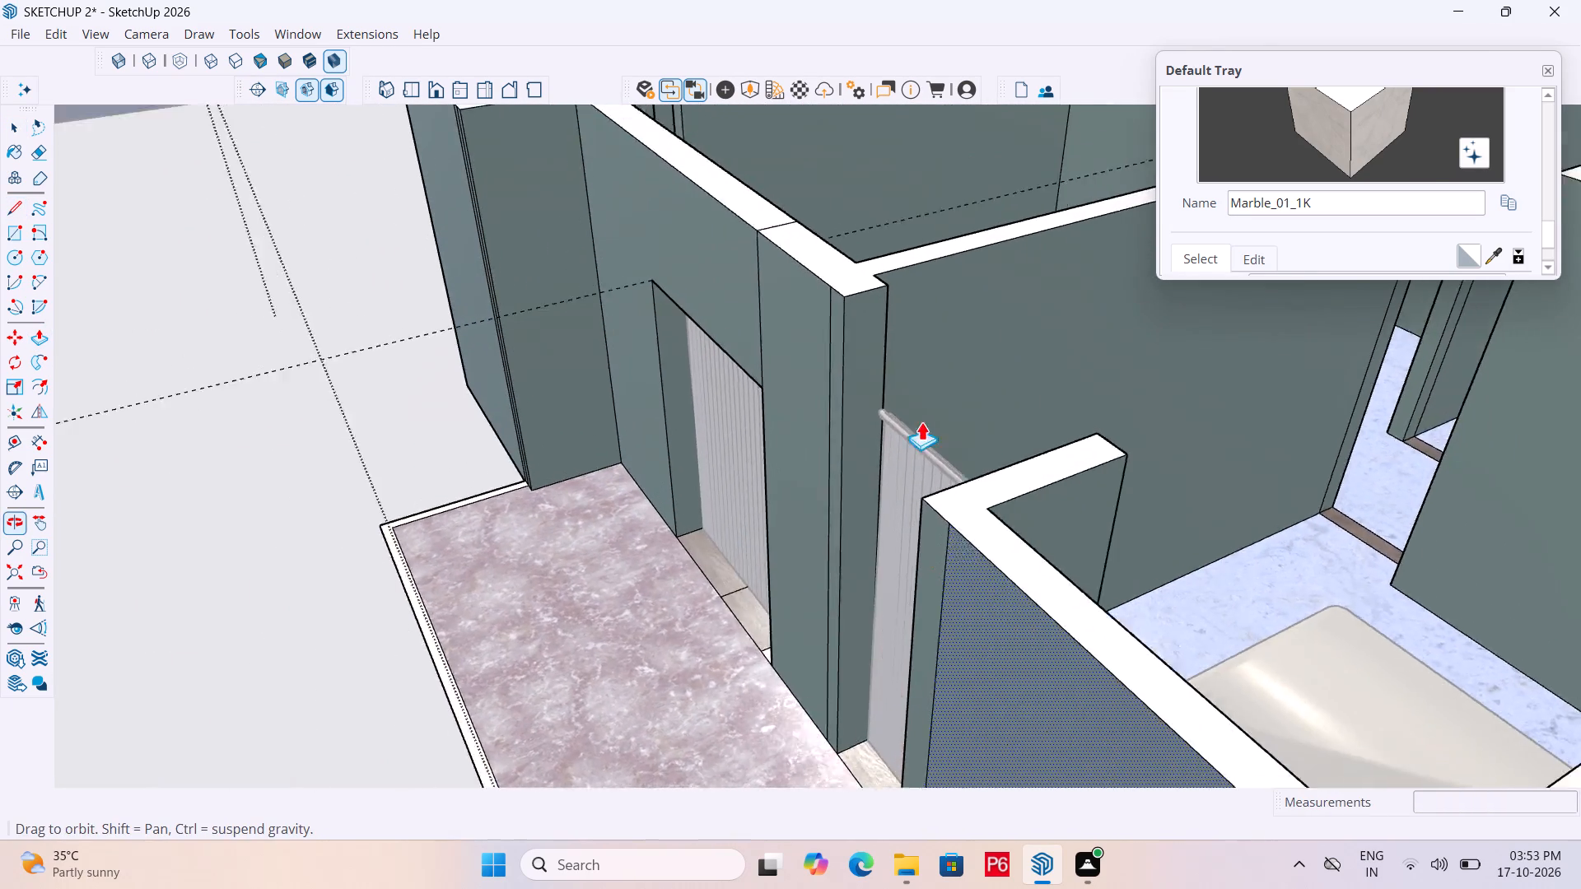
pyautogui.moveTo(921, 421); pyautogui.dragTo(940, 496, button='middle')
pyautogui.scroll(4, 903, 381)
pyautogui.press('t')
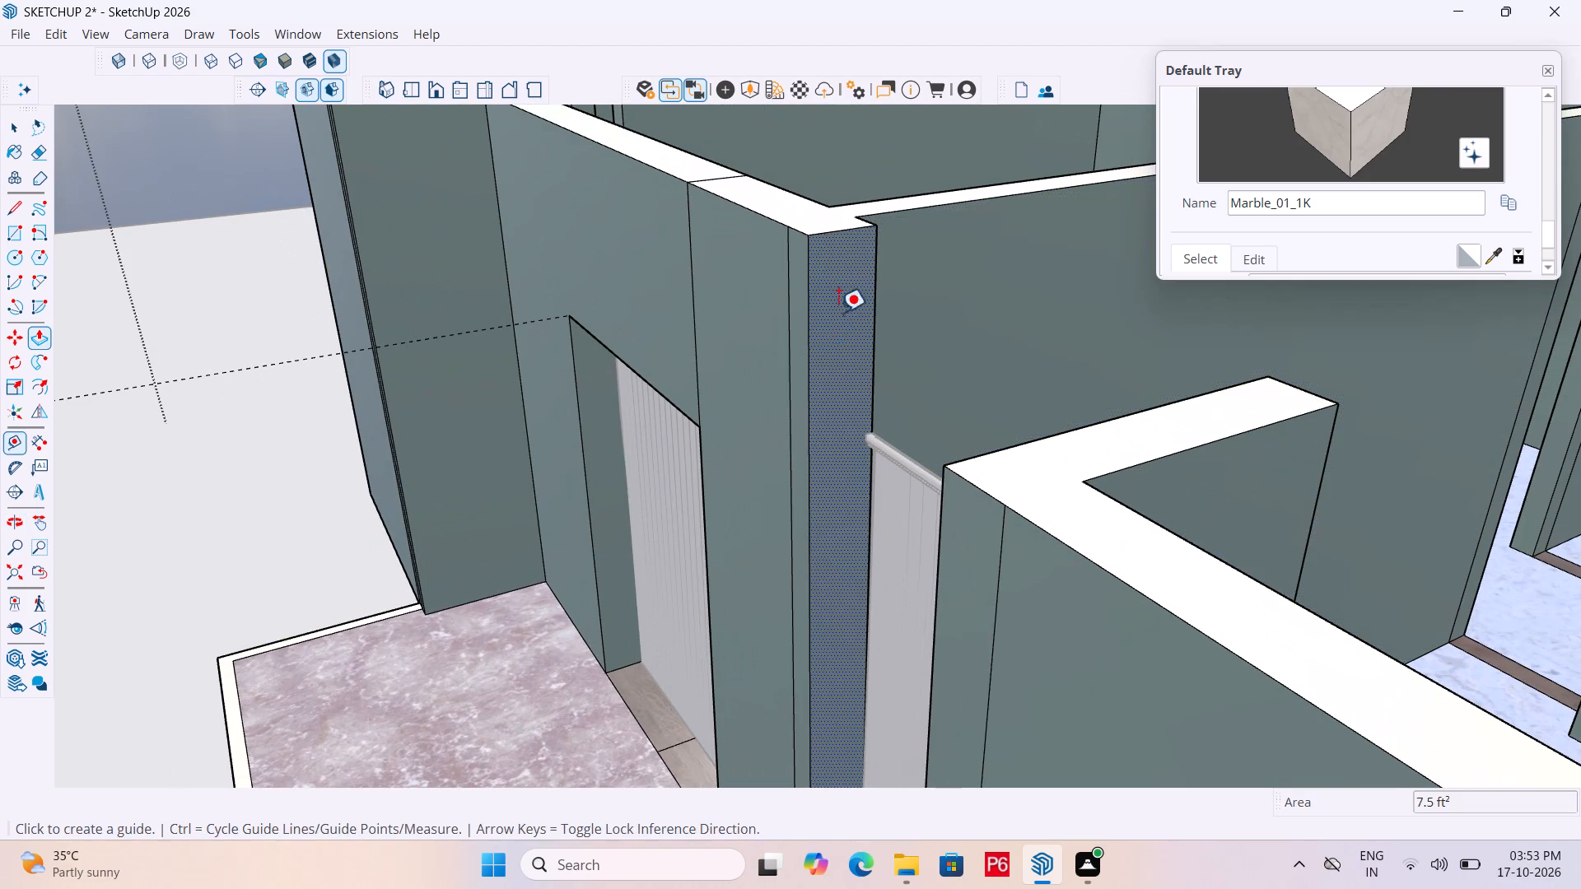
pyautogui.click(842, 231)
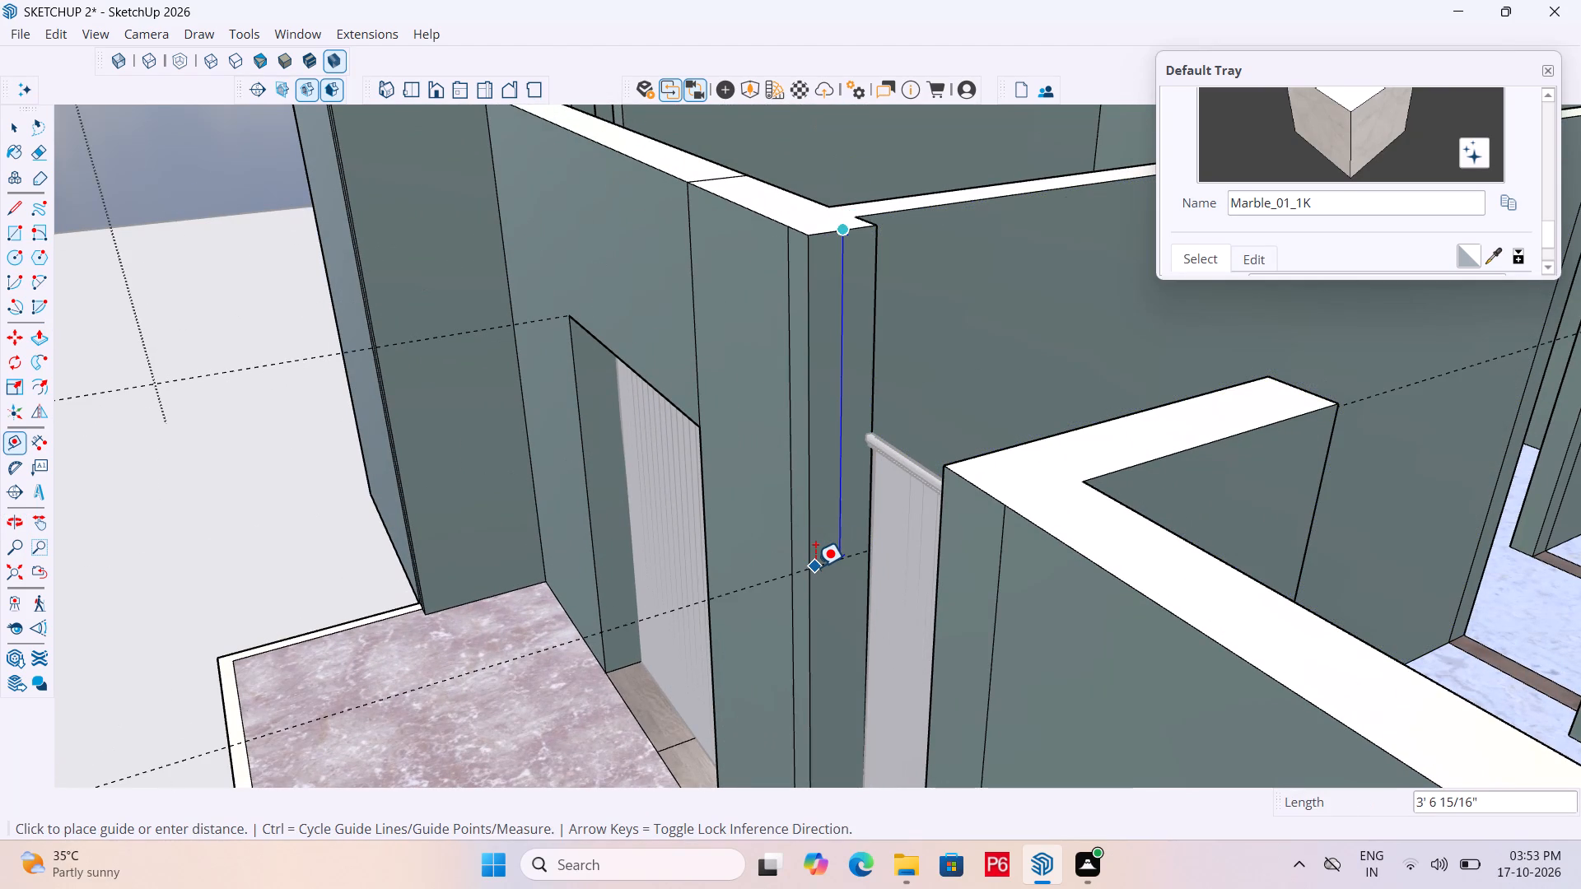
pyautogui.press('3')
pyautogui.press("'")
pyautogui.press('Return')
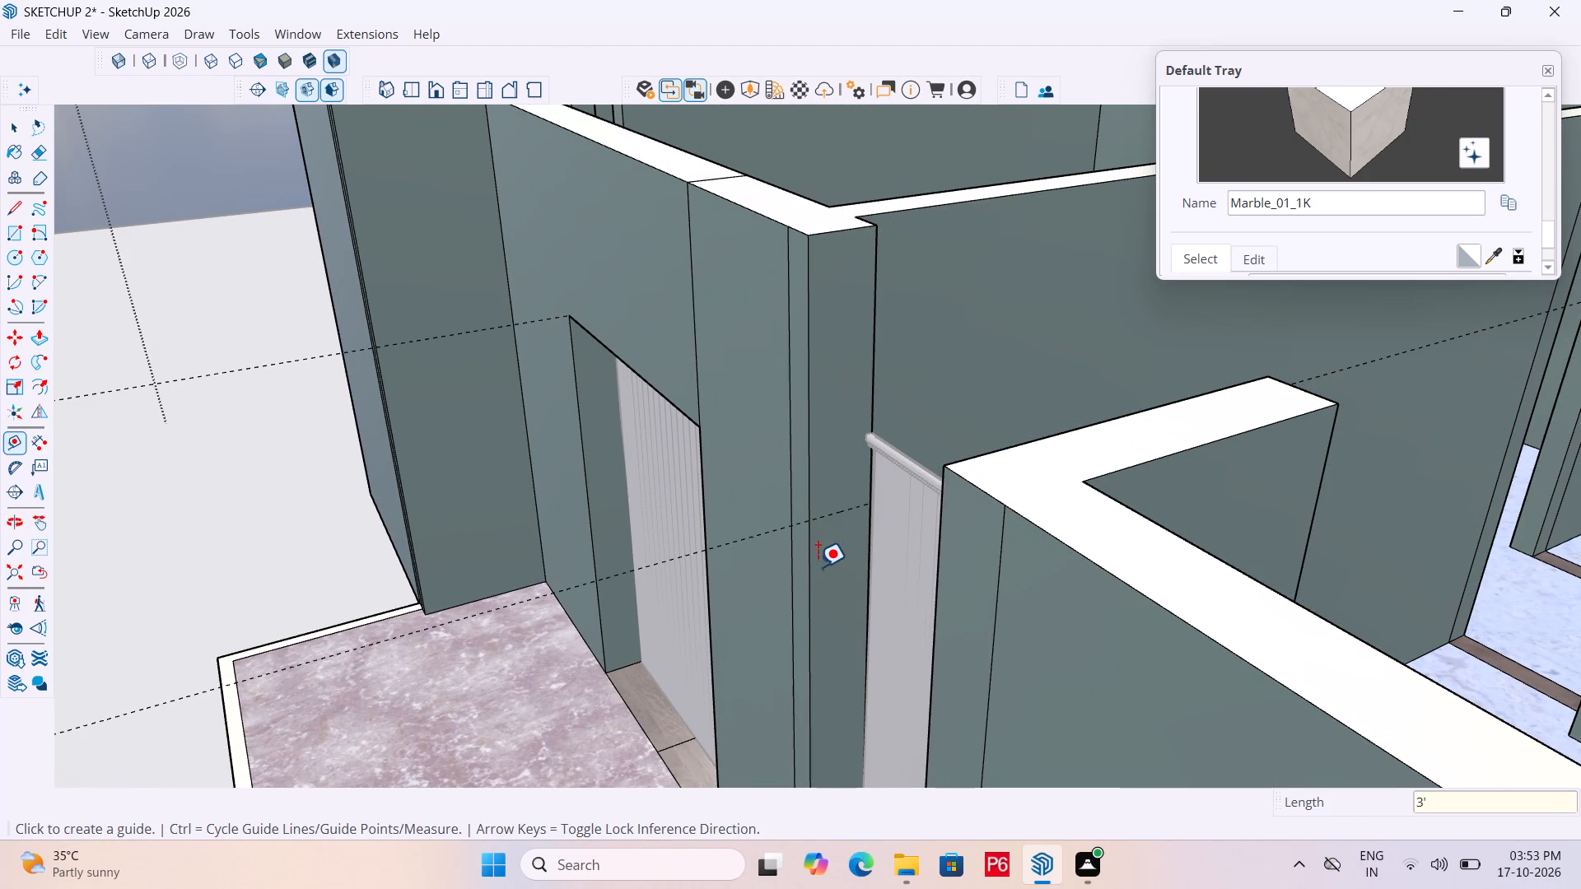
# Draw a line across the second balcony opening's jamb face along its 3' guide.
pyautogui.scroll(3, 832, 565)
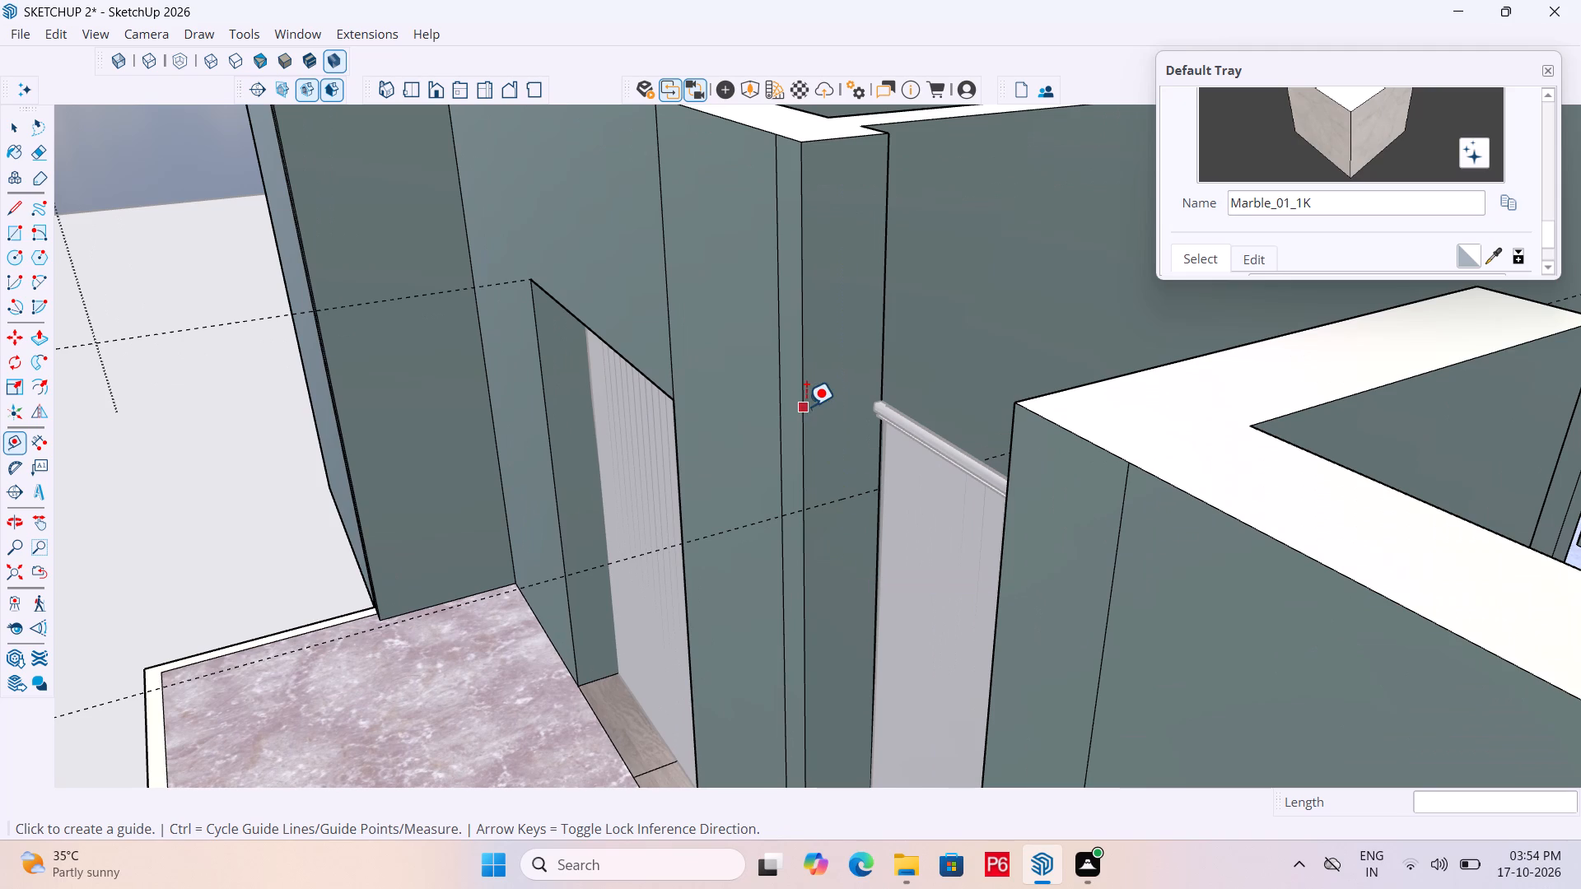
pyautogui.press('l')
pyautogui.moveTo(801, 510); pyautogui.dragTo(809, 505)
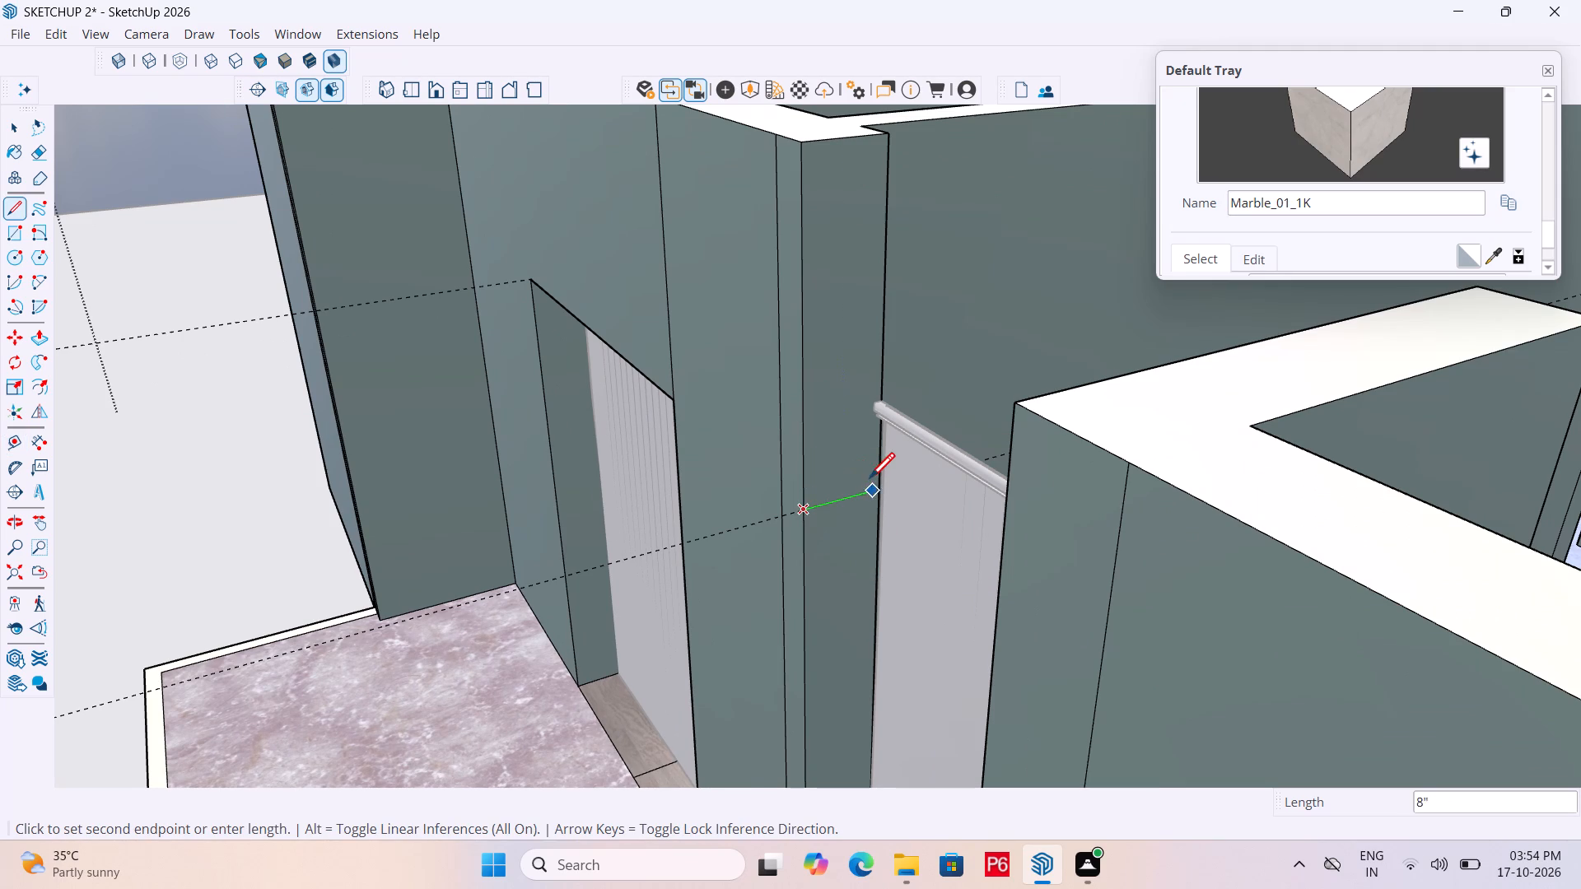
pyautogui.moveTo(931, 467); pyautogui.dragTo(290, 524, button='middle')
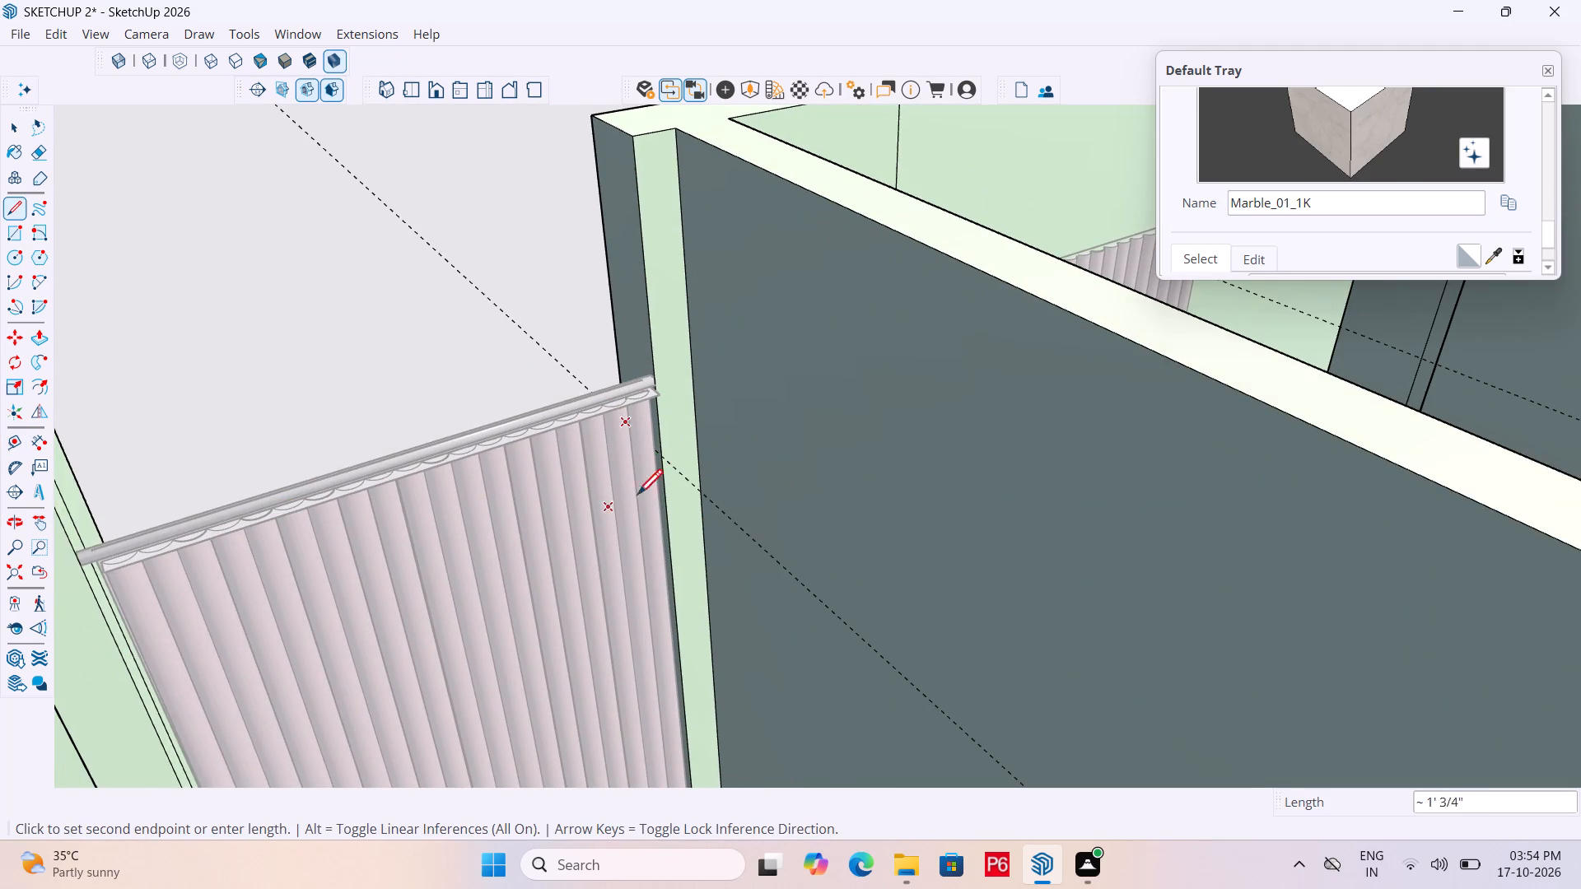
pyautogui.scroll(8, 660, 483)
pyautogui.click(660, 442)
pyautogui.scroll(-2, 523, 444)
pyautogui.press('space')
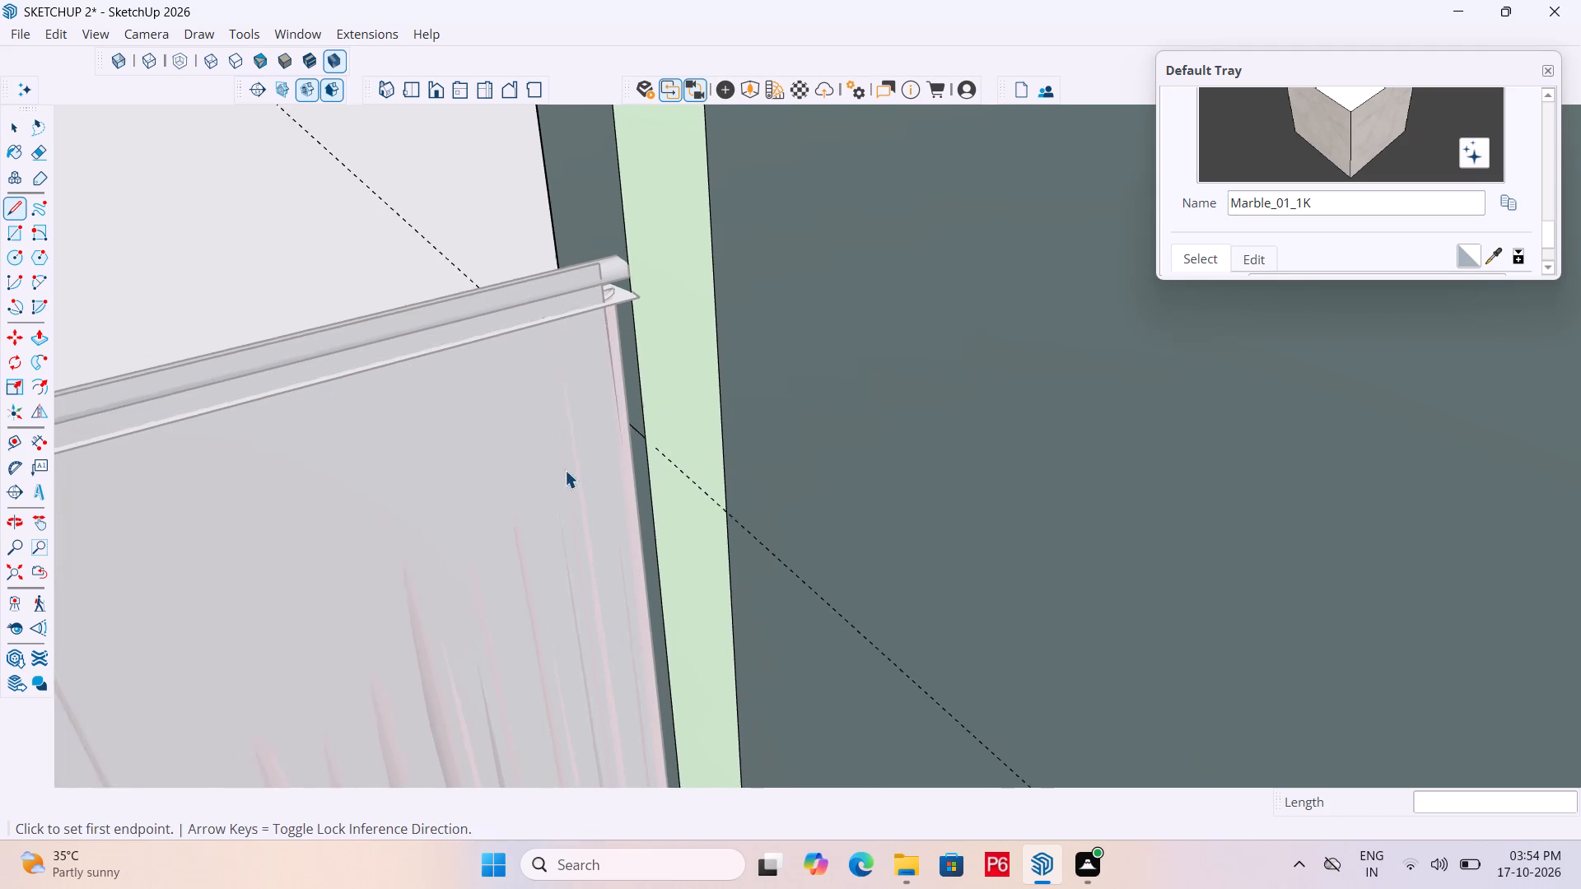
# Extrude the jamb face above the line 4'6" to the opposite wall, closing the wall above the second balcony opening.
pyautogui.scroll(-4, 565, 470)
pyautogui.moveTo(565, 472); pyautogui.dragTo(810, 484, button='middle')
pyautogui.scroll(-7, 938, 442)
pyautogui.scroll(-3, 727, 394)
pyautogui.moveTo(479, 483); pyautogui.dragTo(959, 514, button='middle')
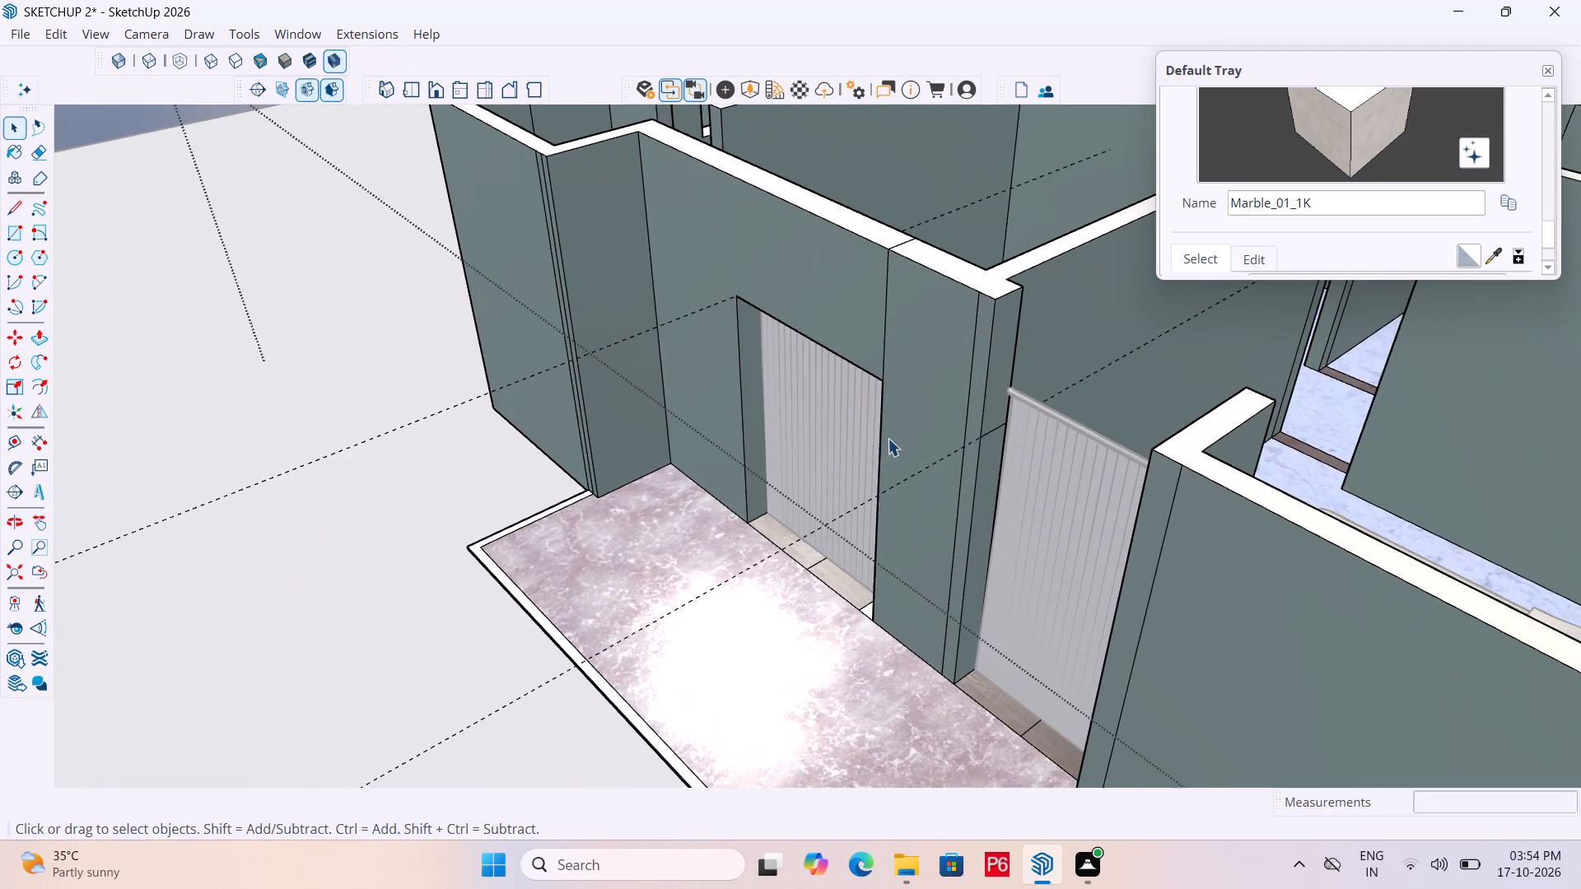
pyautogui.scroll(5, 1047, 380)
pyautogui.press('p')
pyautogui.click(951, 387)
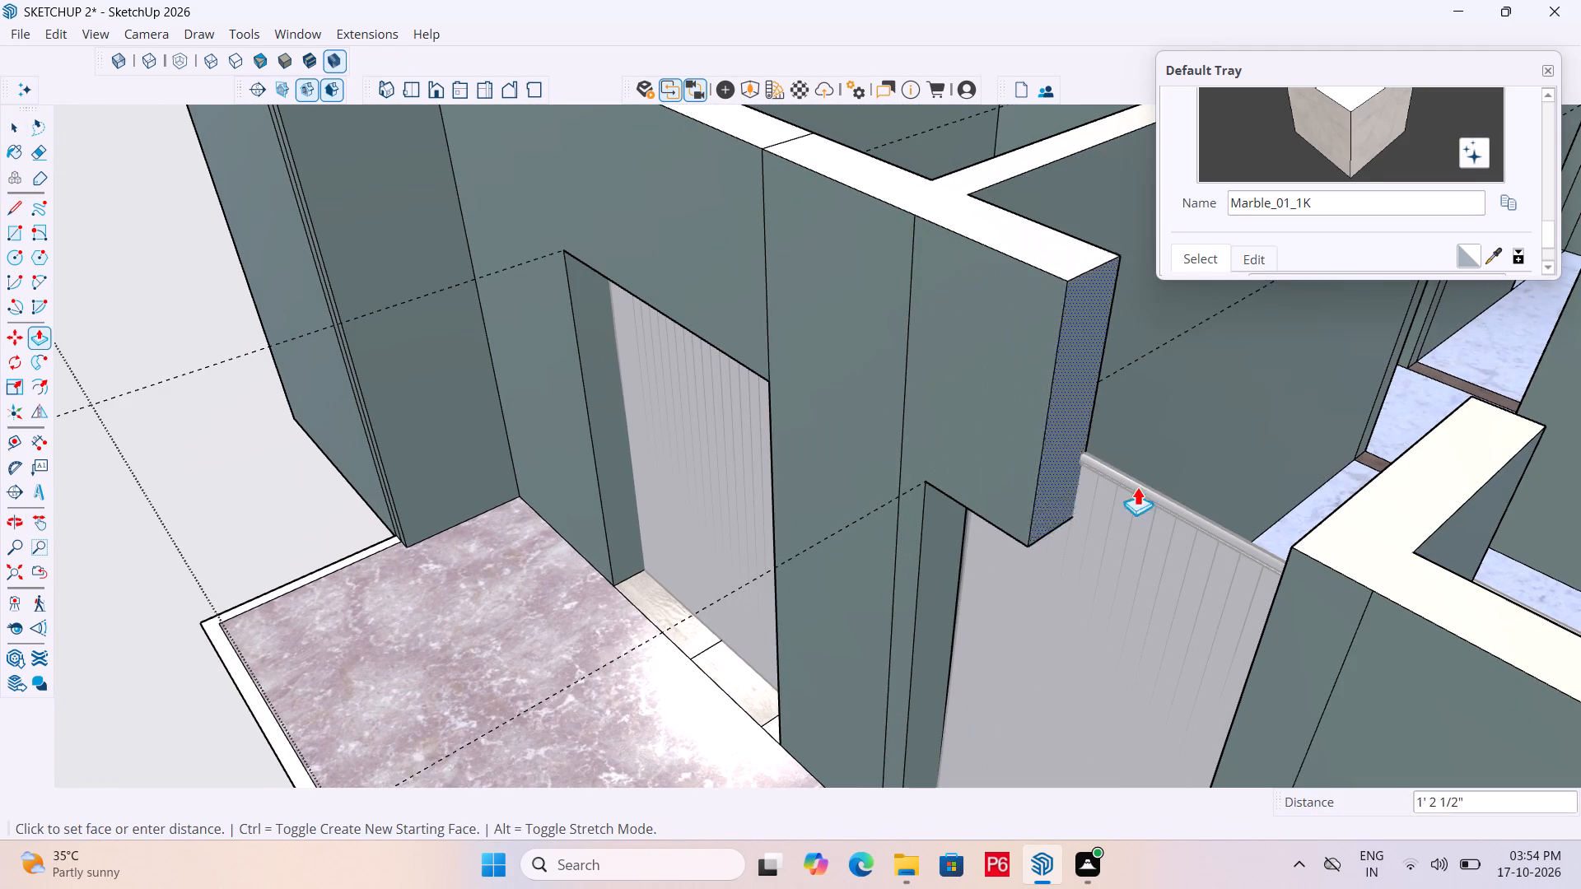
pyautogui.click(1469, 398)
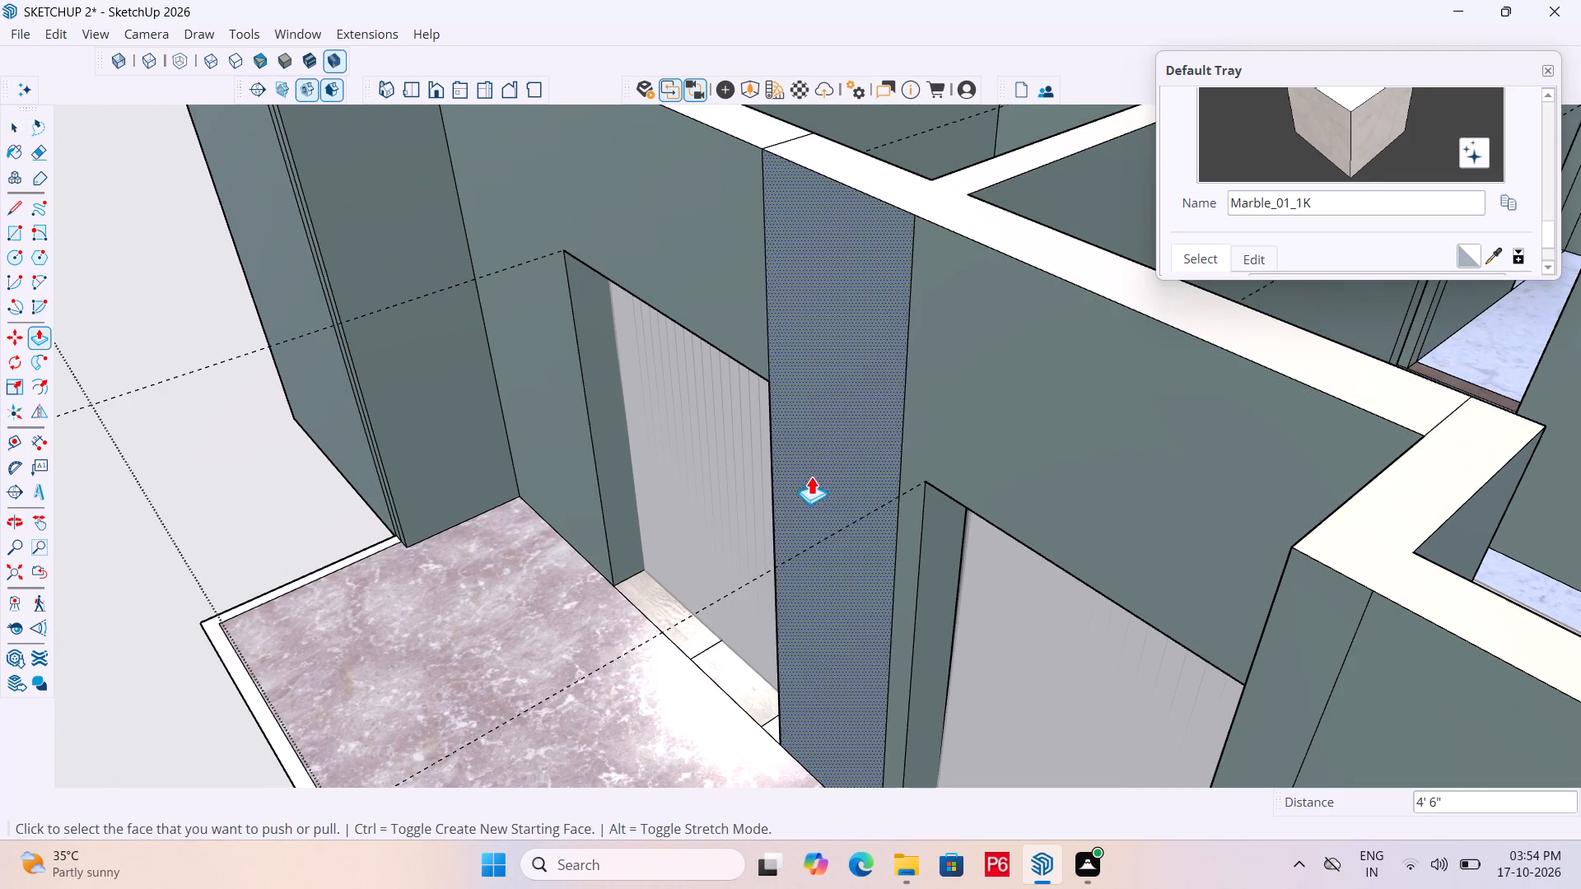
# Erase the two 3' guide lines at the balcony openings.
pyautogui.press('e')
pyautogui.click(520, 258)
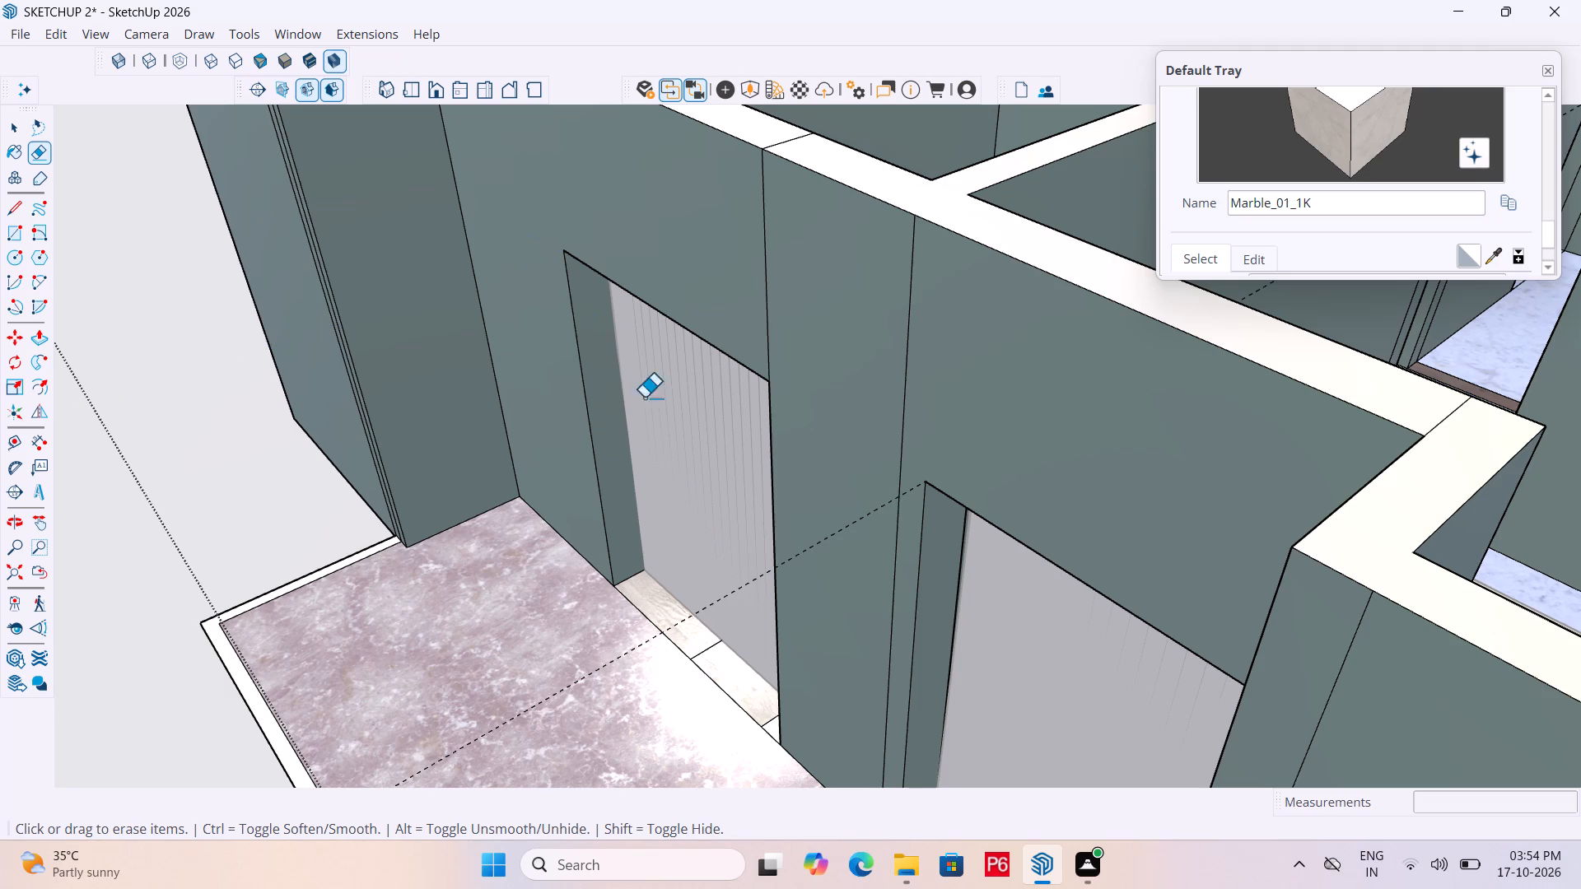
pyautogui.moveTo(858, 538); pyautogui.dragTo(858, 506)
# Save the model.
pyautogui.hotkey('ctrl', 's')
pyautogui.hotkey('ctrl', 's')
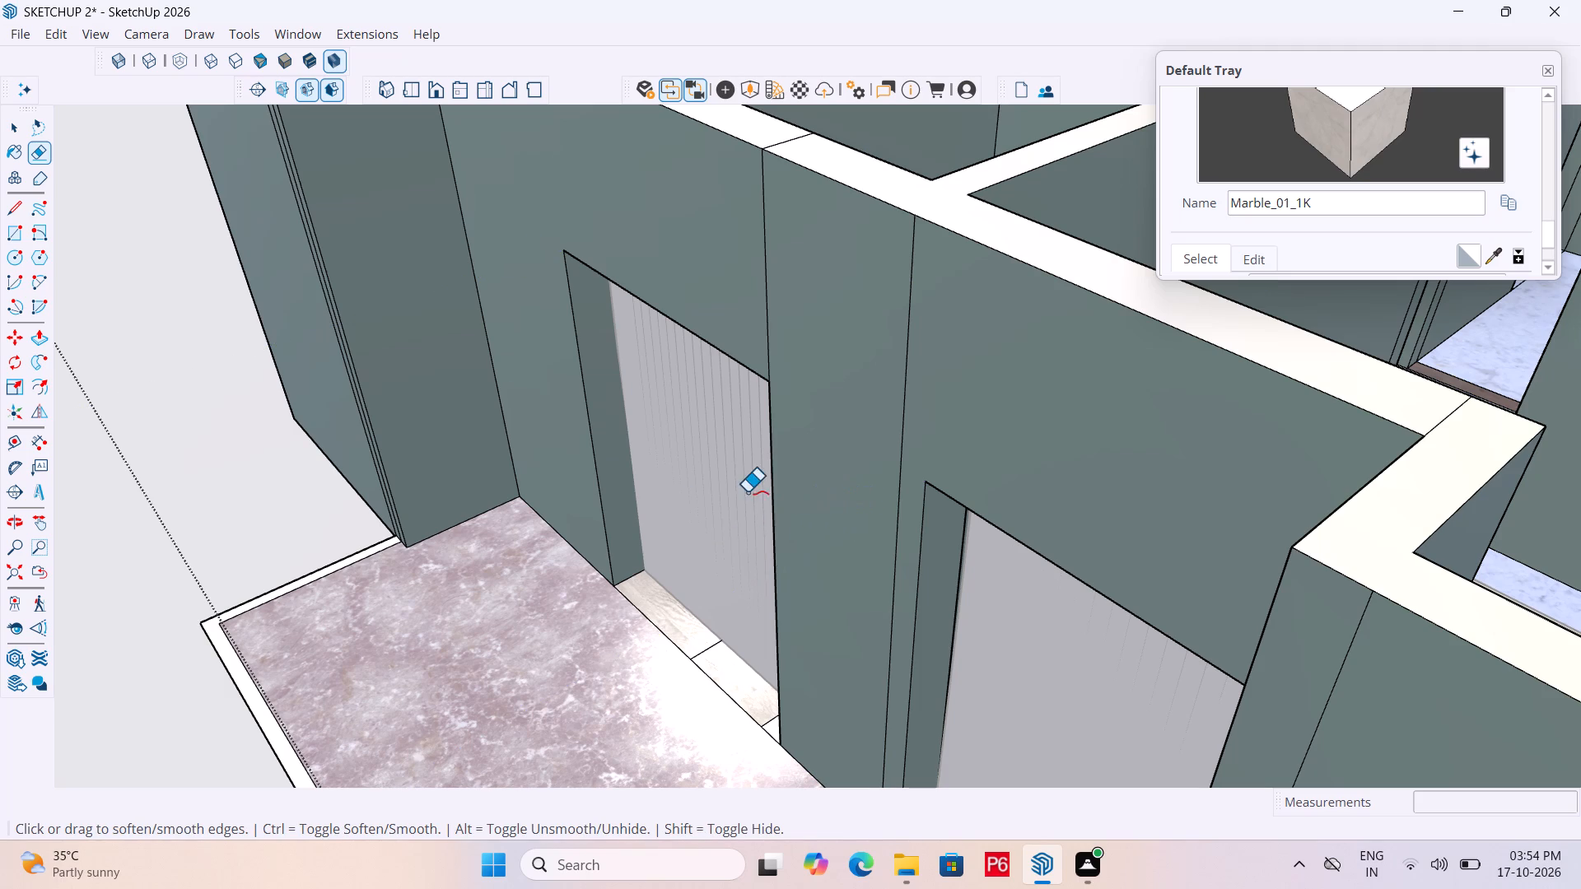
pyautogui.hotkey('ctrl', 's')
pyautogui.hotkey('ctrl', 's')
pyautogui.scroll(-5, 595, 479)
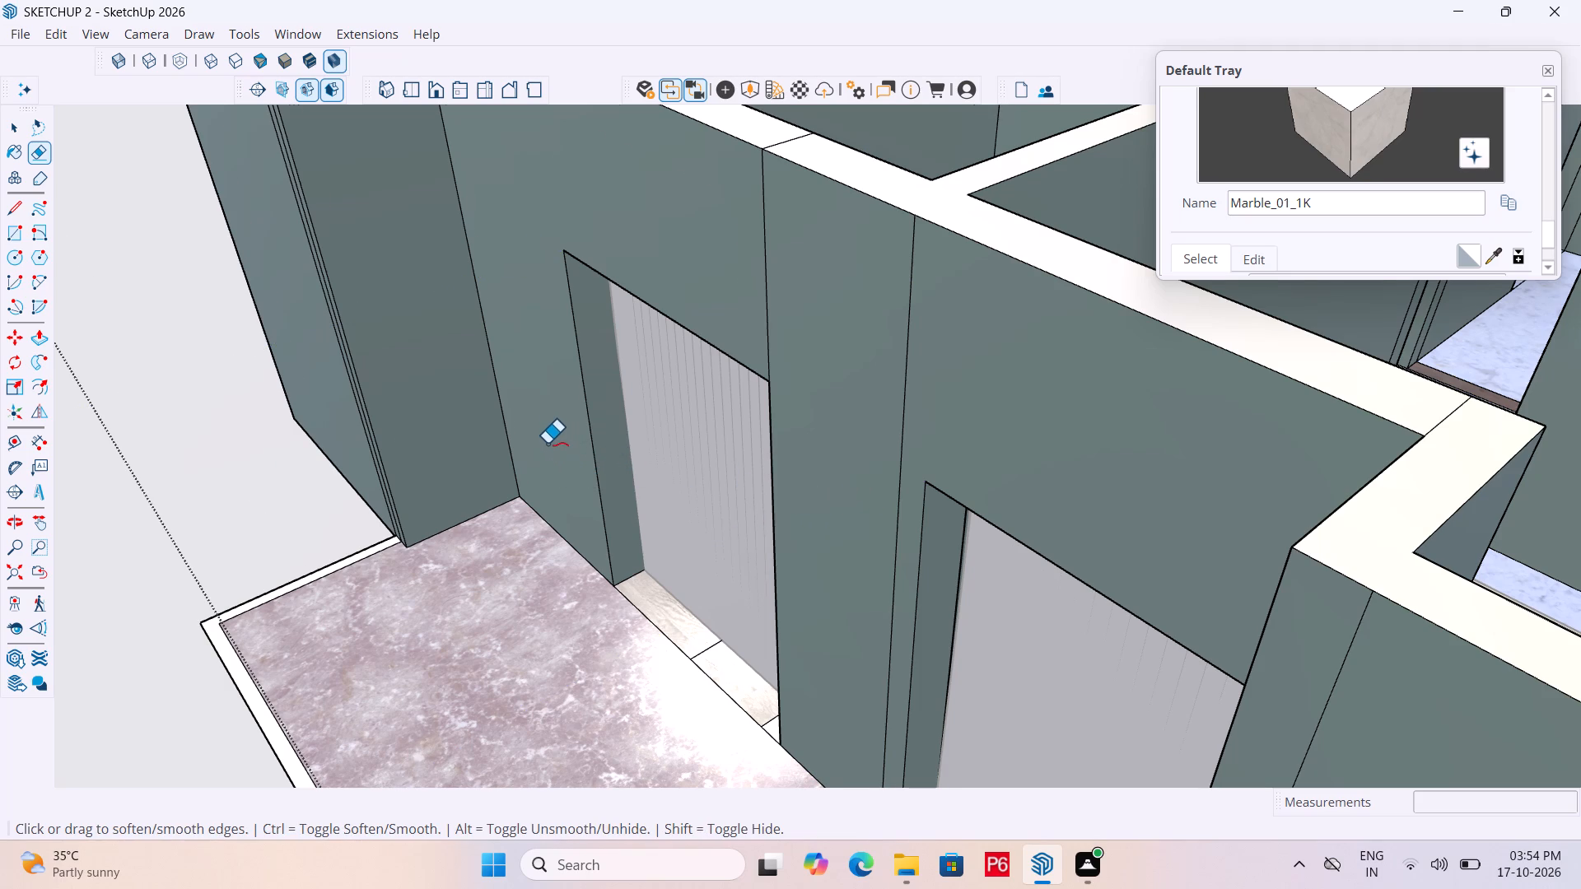
# Measure both halves of the wider balcony opening's threshold with temporary dimensions and remove those dimensions.
pyautogui.scroll(-7, 530, 398)
pyautogui.scroll(-6, 623, 417)
pyautogui.moveTo(966, 506); pyautogui.dragTo(795, 524, button='middle')
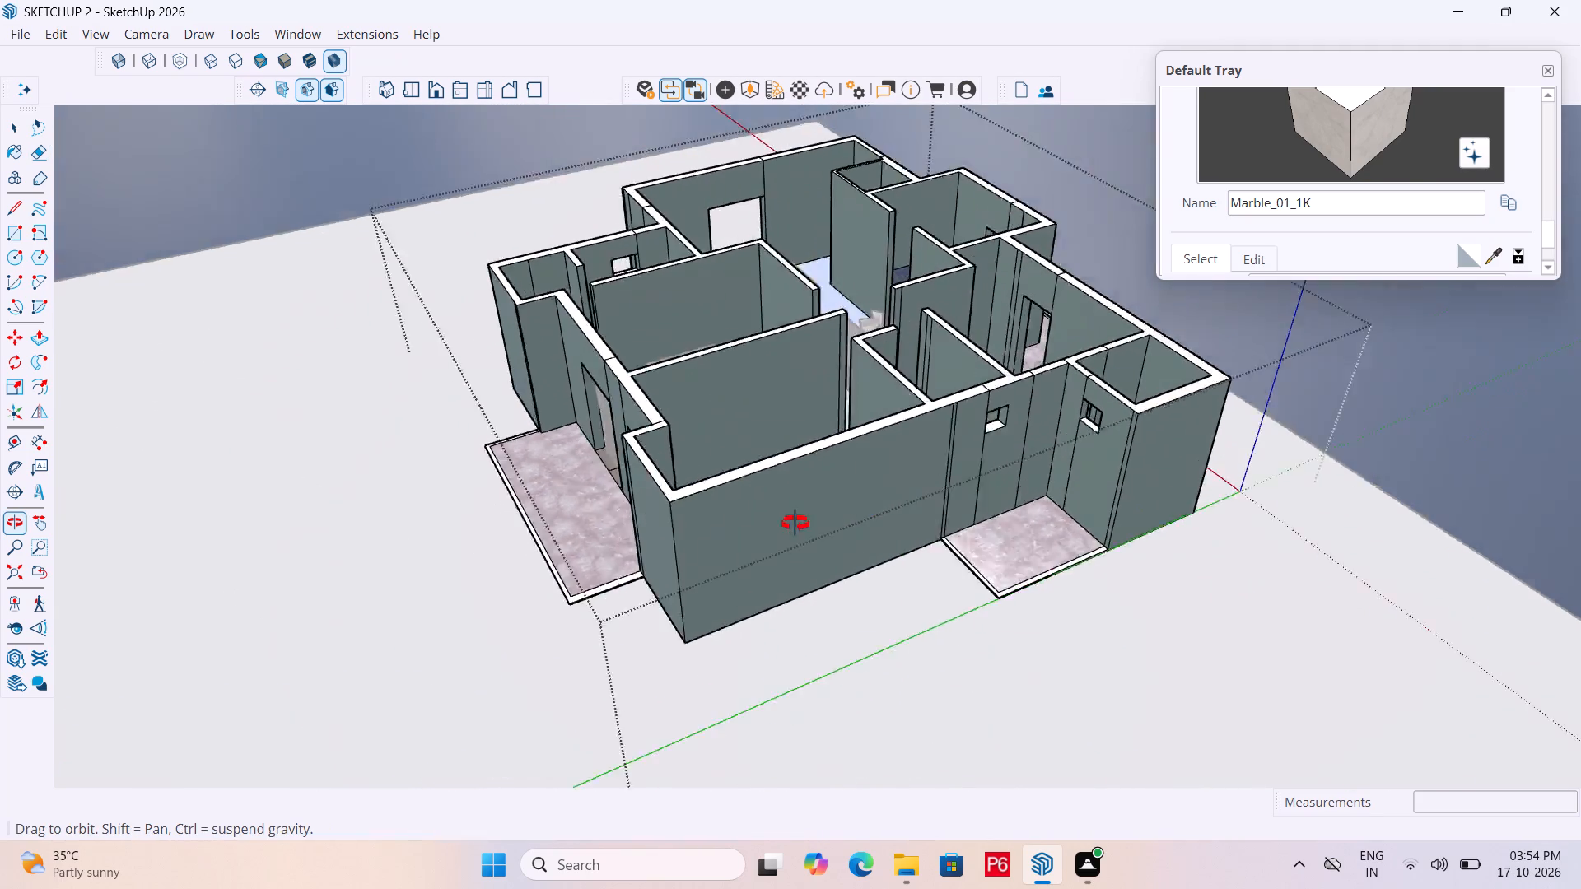
pyautogui.moveTo(795, 524); pyautogui.dragTo(1336, 481, button='middle')
pyautogui.moveTo(473, 480); pyautogui.dragTo(679, 478, button='middle')
pyautogui.scroll(5, 876, 489)
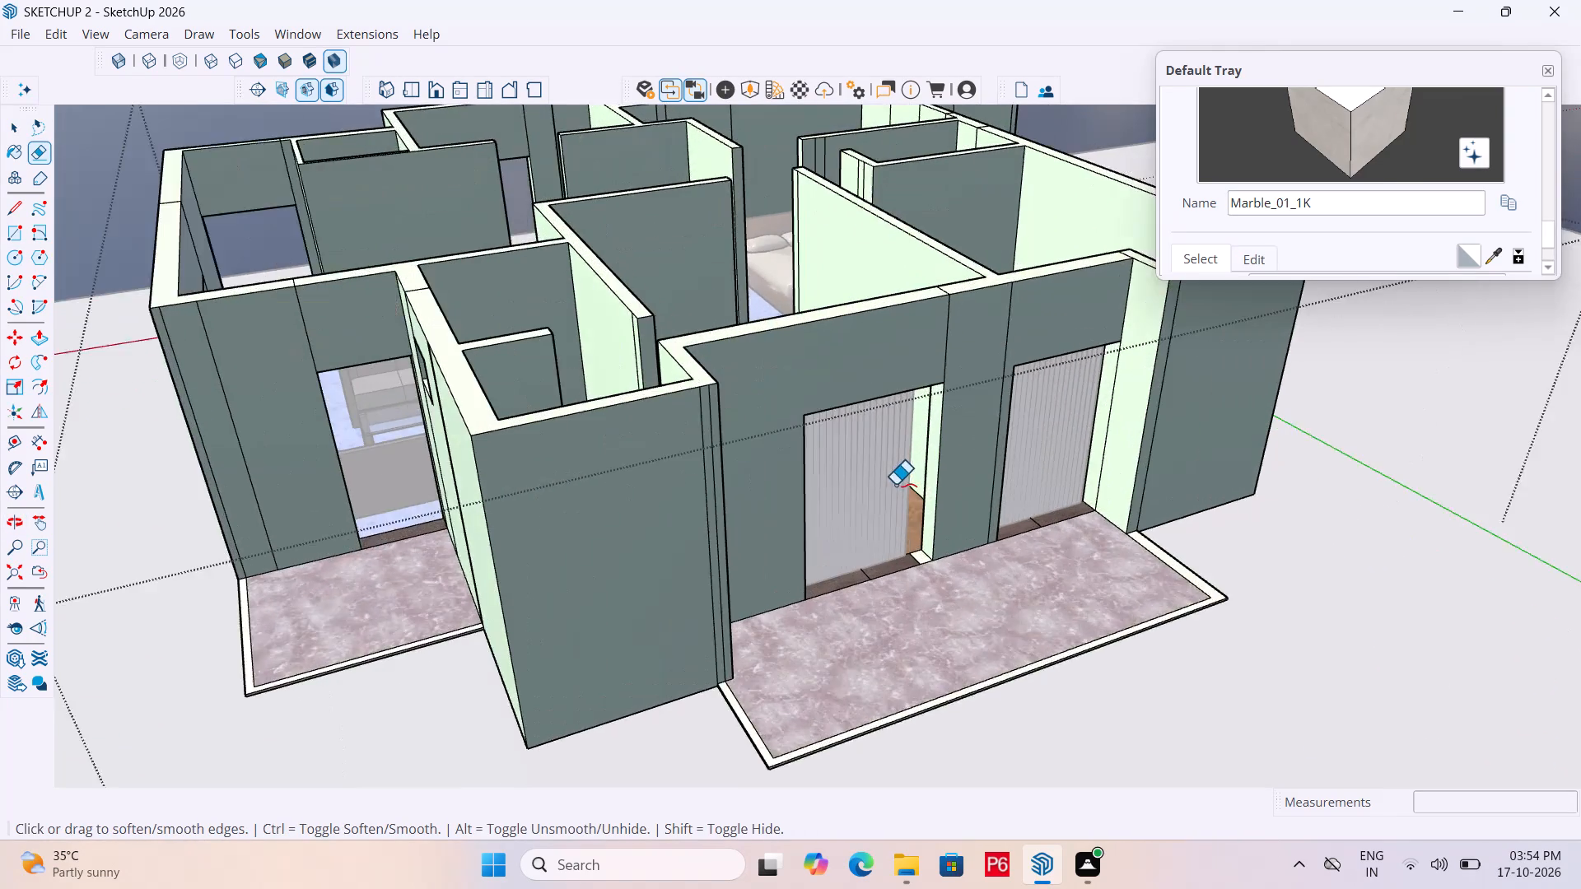
pyautogui.scroll(1, 895, 485)
pyautogui.scroll(8, 885, 577)
pyautogui.scroll(-6, 804, 635)
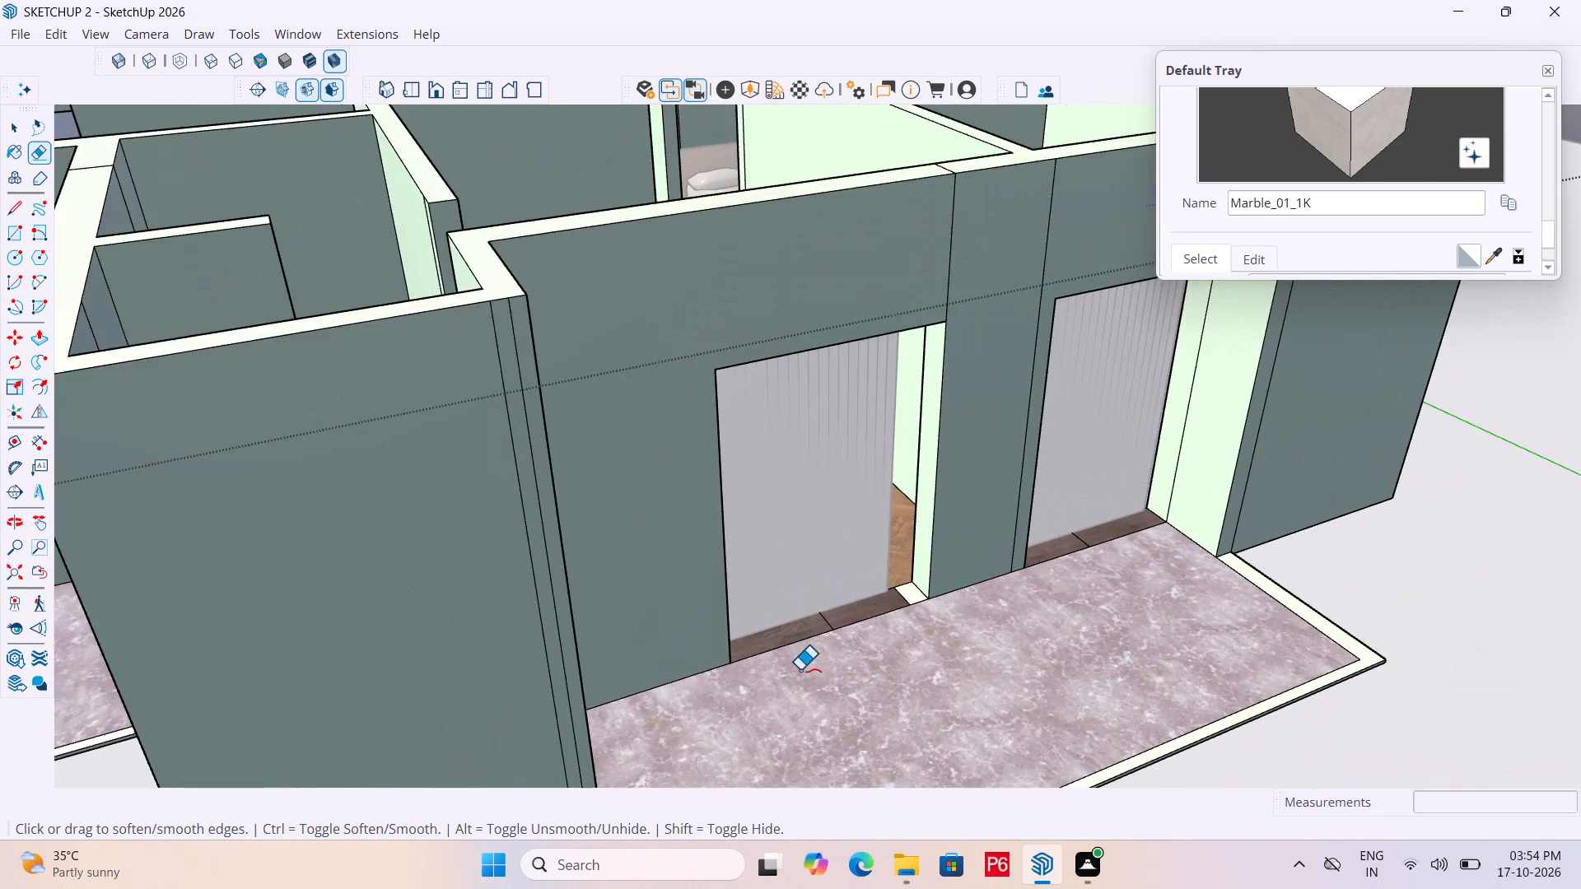
pyautogui.moveTo(779, 616); pyautogui.dragTo(692, 584, button='middle')
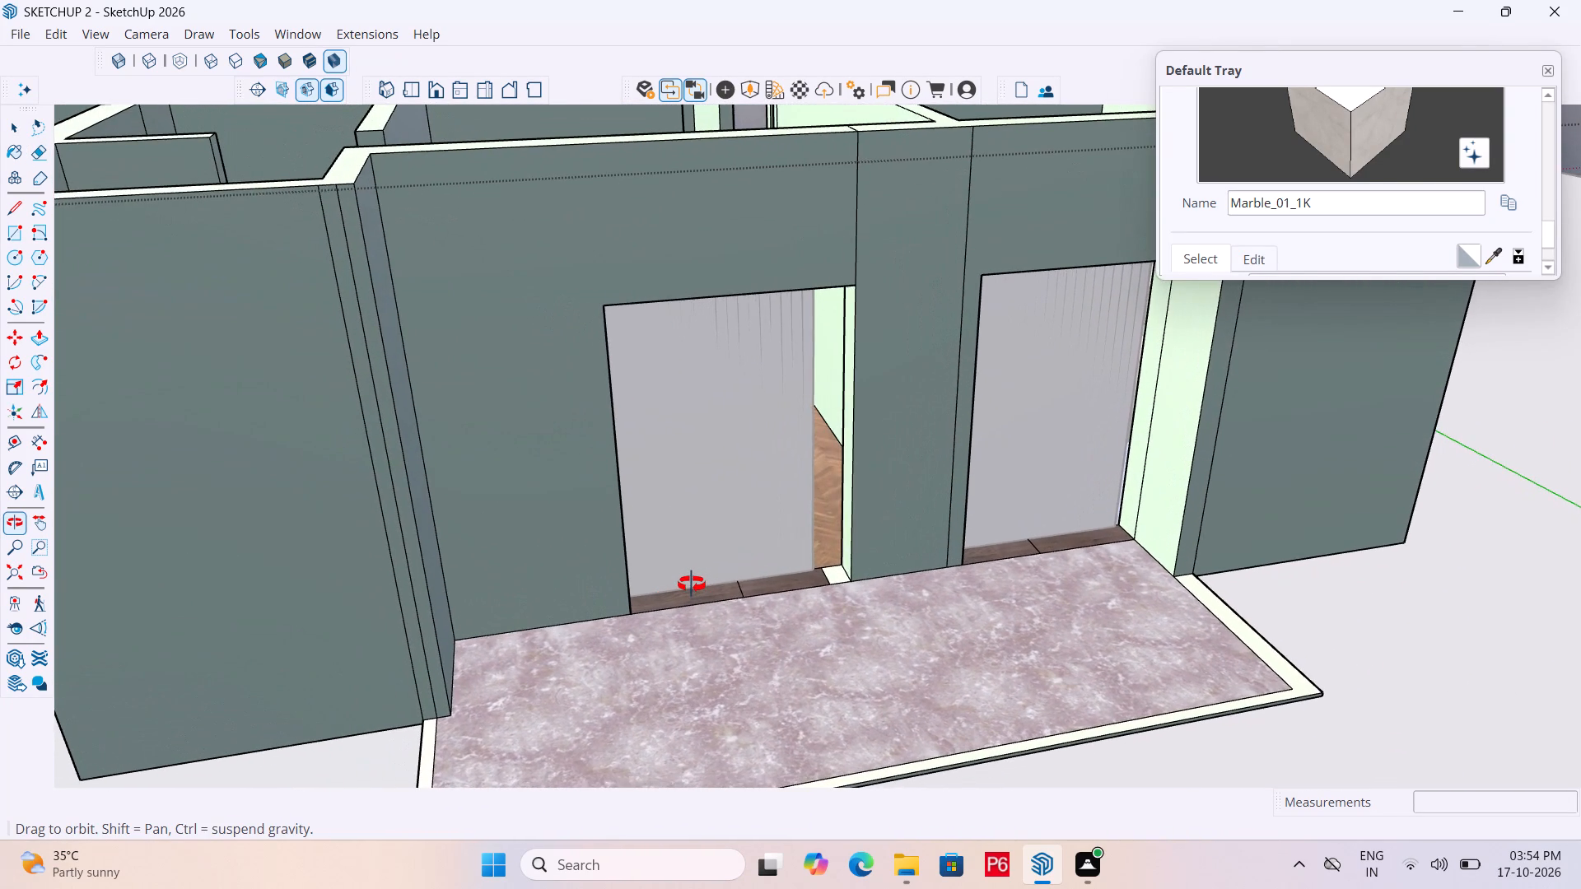
pyautogui.moveTo(692, 584); pyautogui.dragTo(586, 637, button='middle')
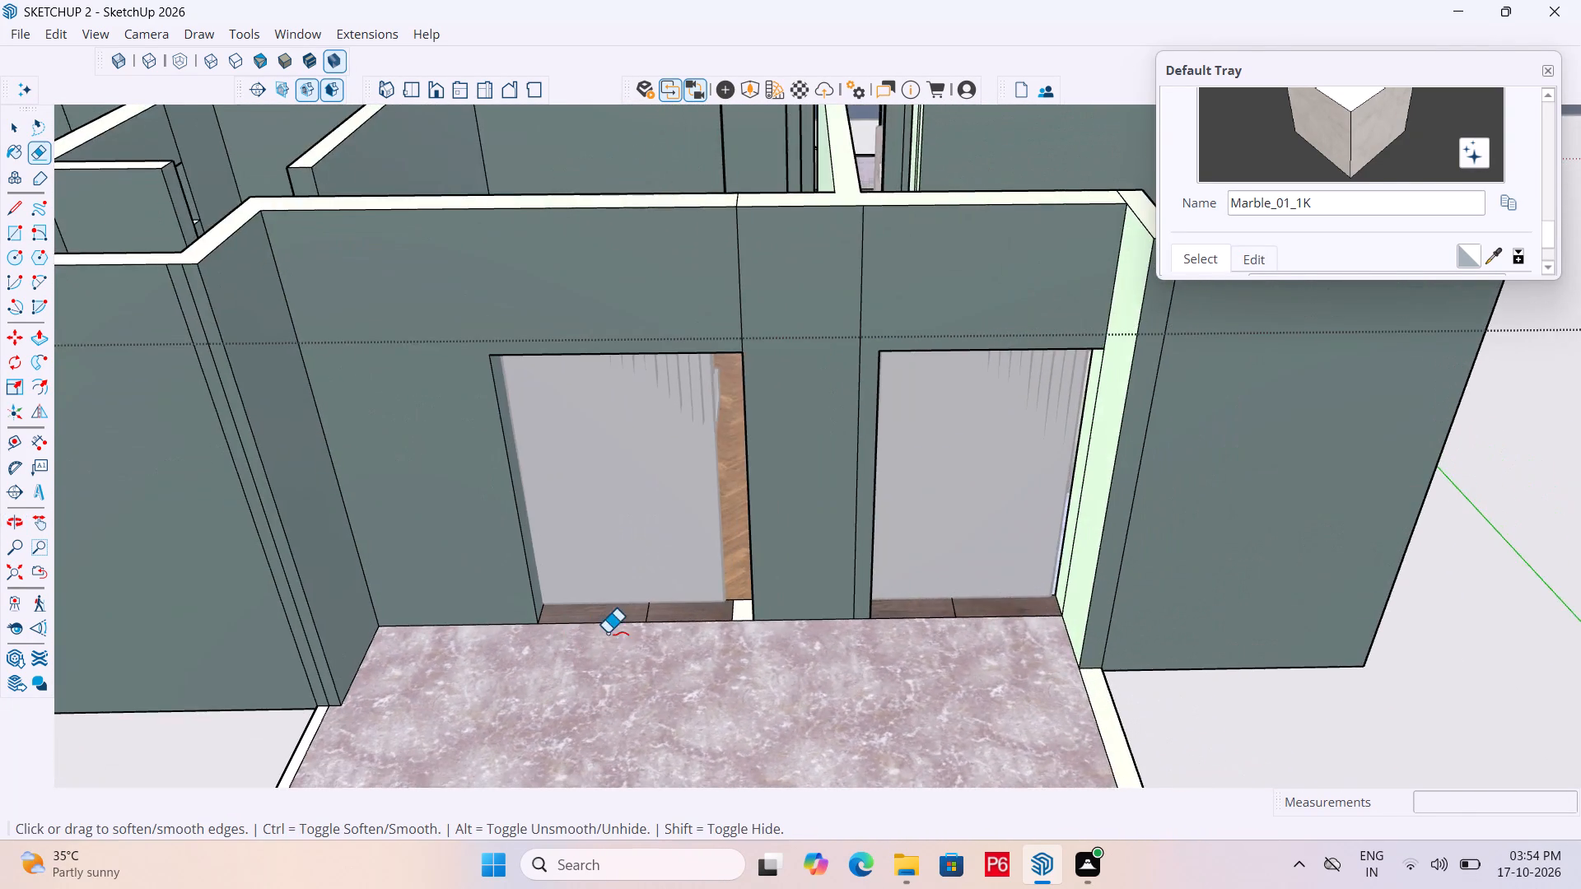
pyautogui.scroll(5, 607, 633)
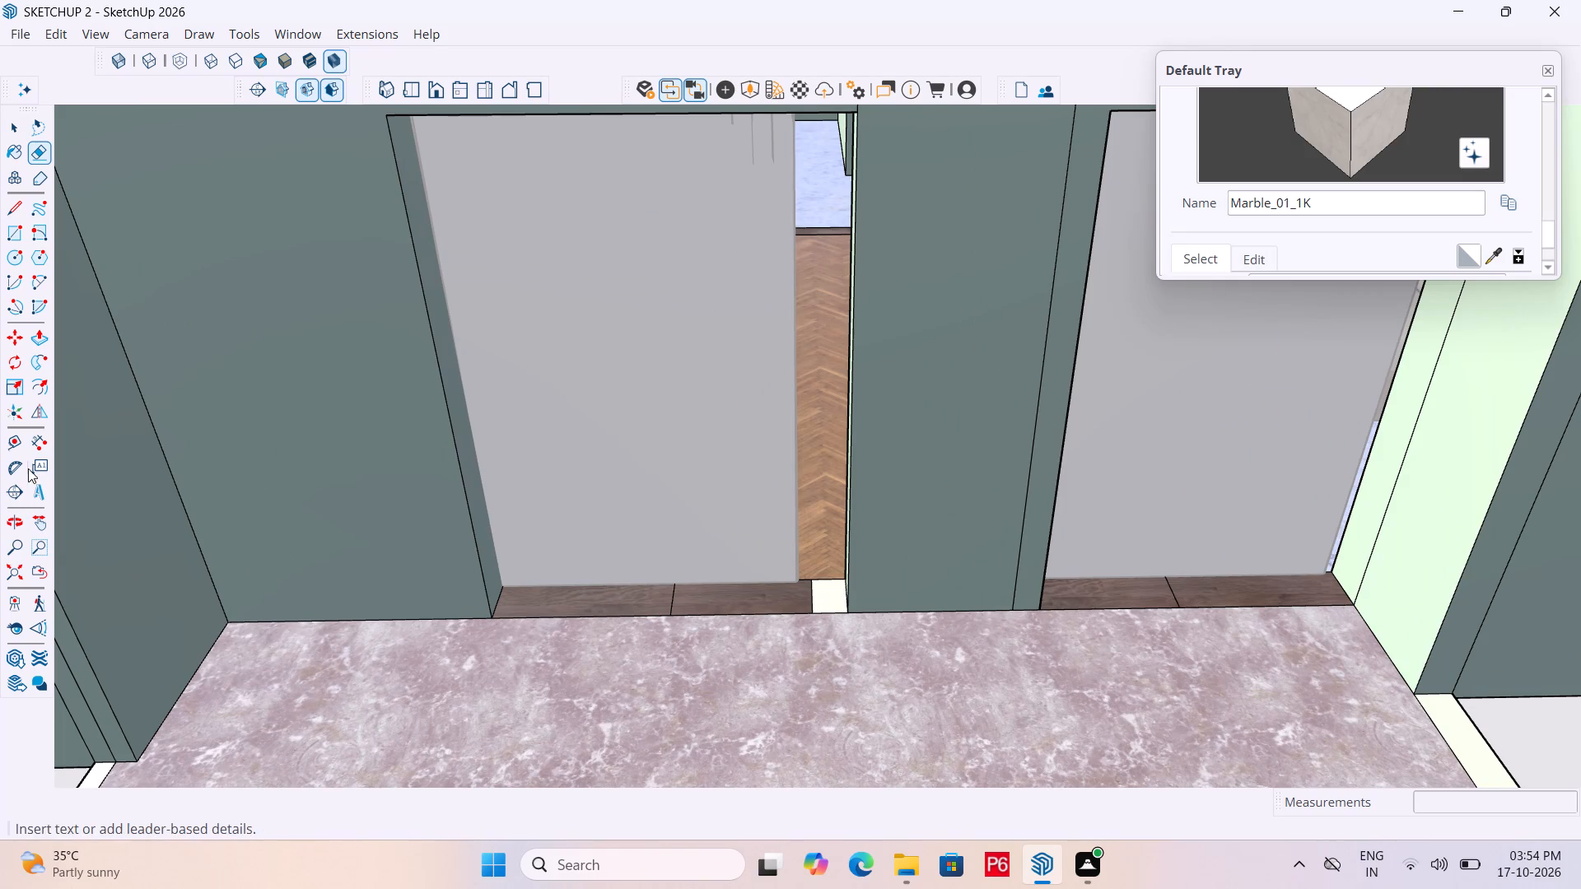
pyautogui.click(43, 440)
pyautogui.scroll(3, 711, 640)
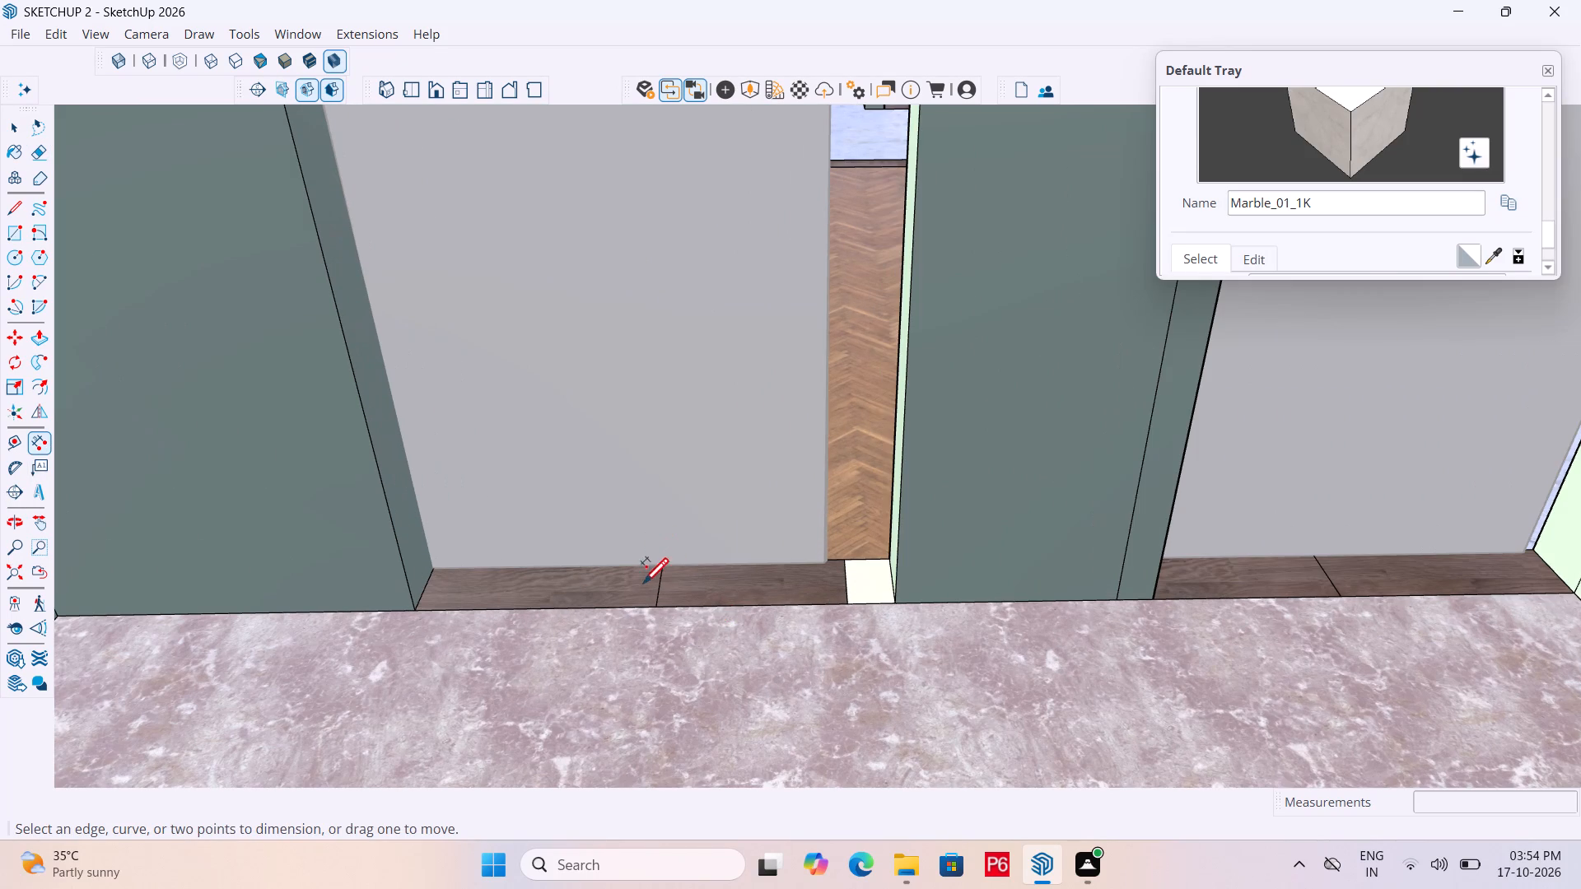
pyautogui.click(654, 603)
pyautogui.click(890, 603)
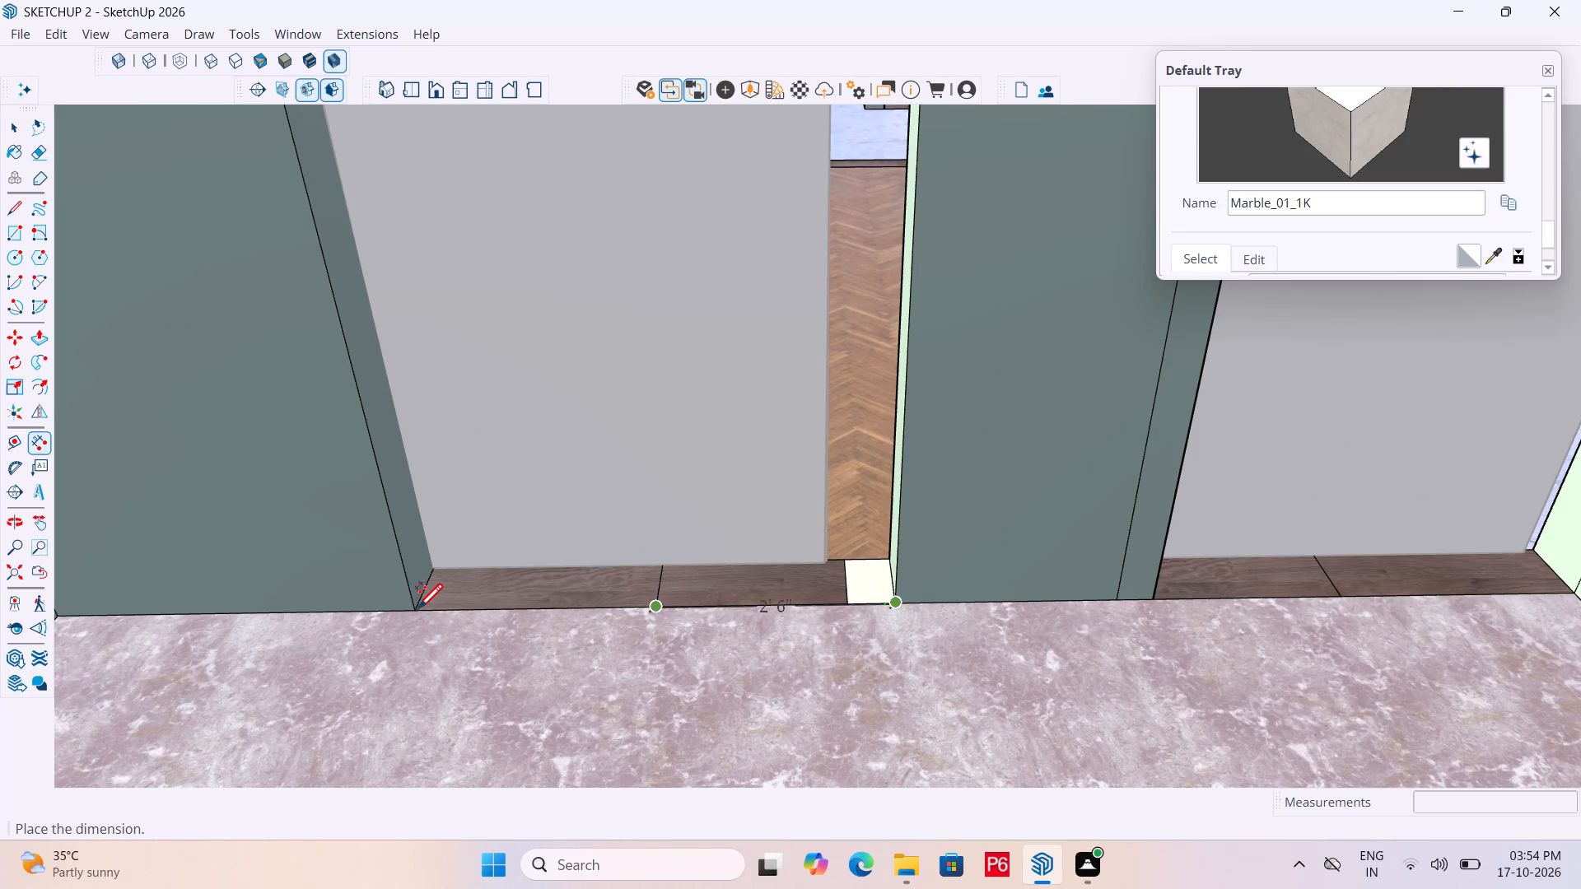
pyautogui.moveTo(414, 613); pyautogui.dragTo(422, 613)
pyautogui.click(654, 607)
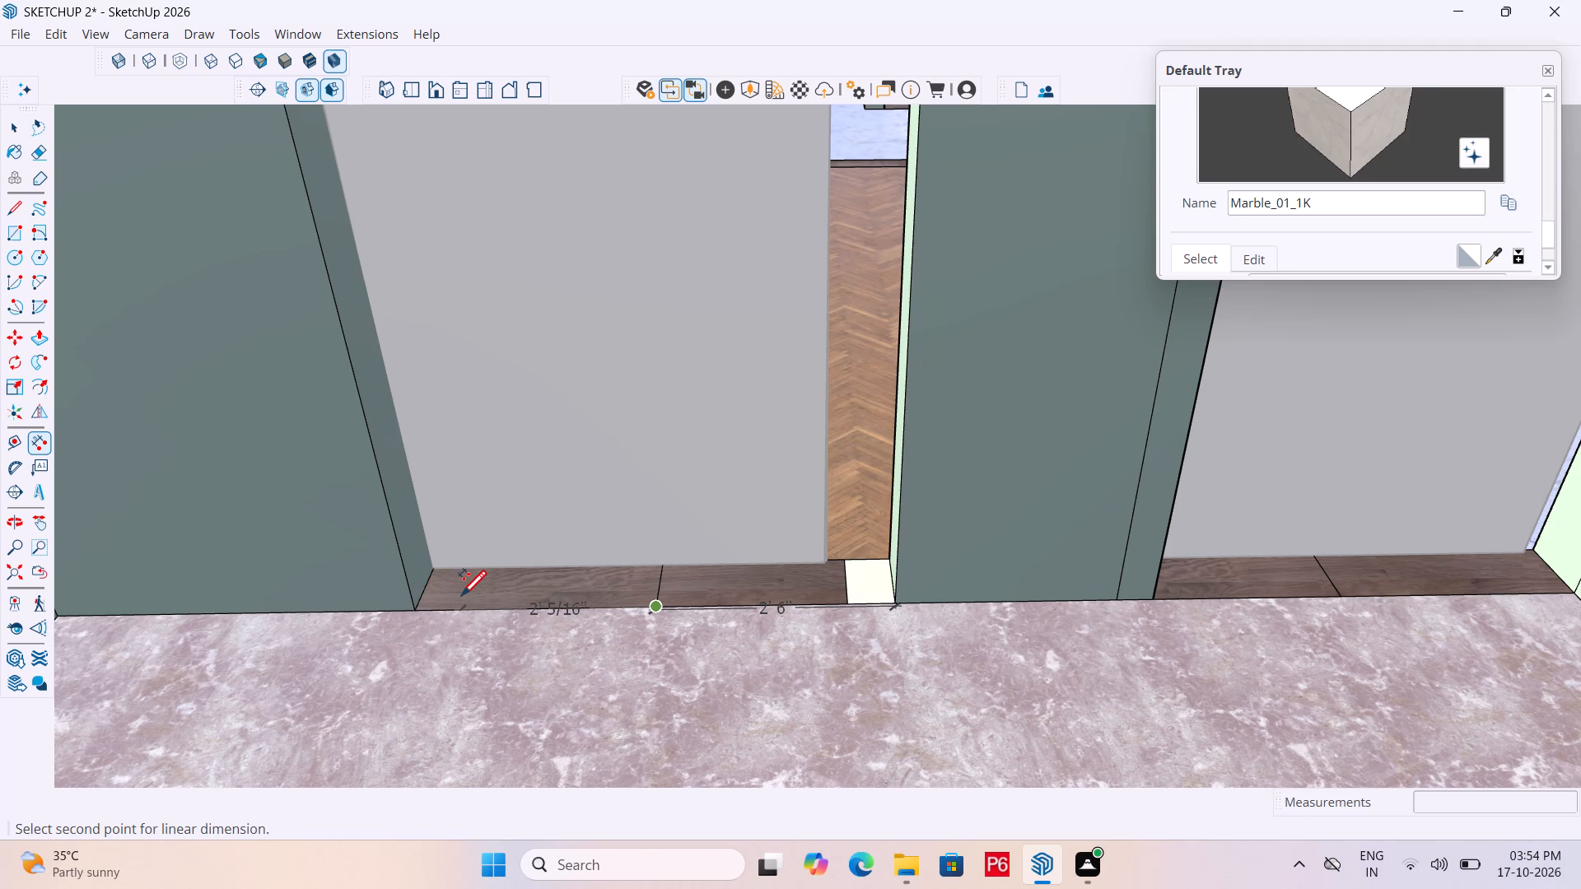
pyautogui.press('Escape')
pyautogui.hotkey('ctrl', 'z')
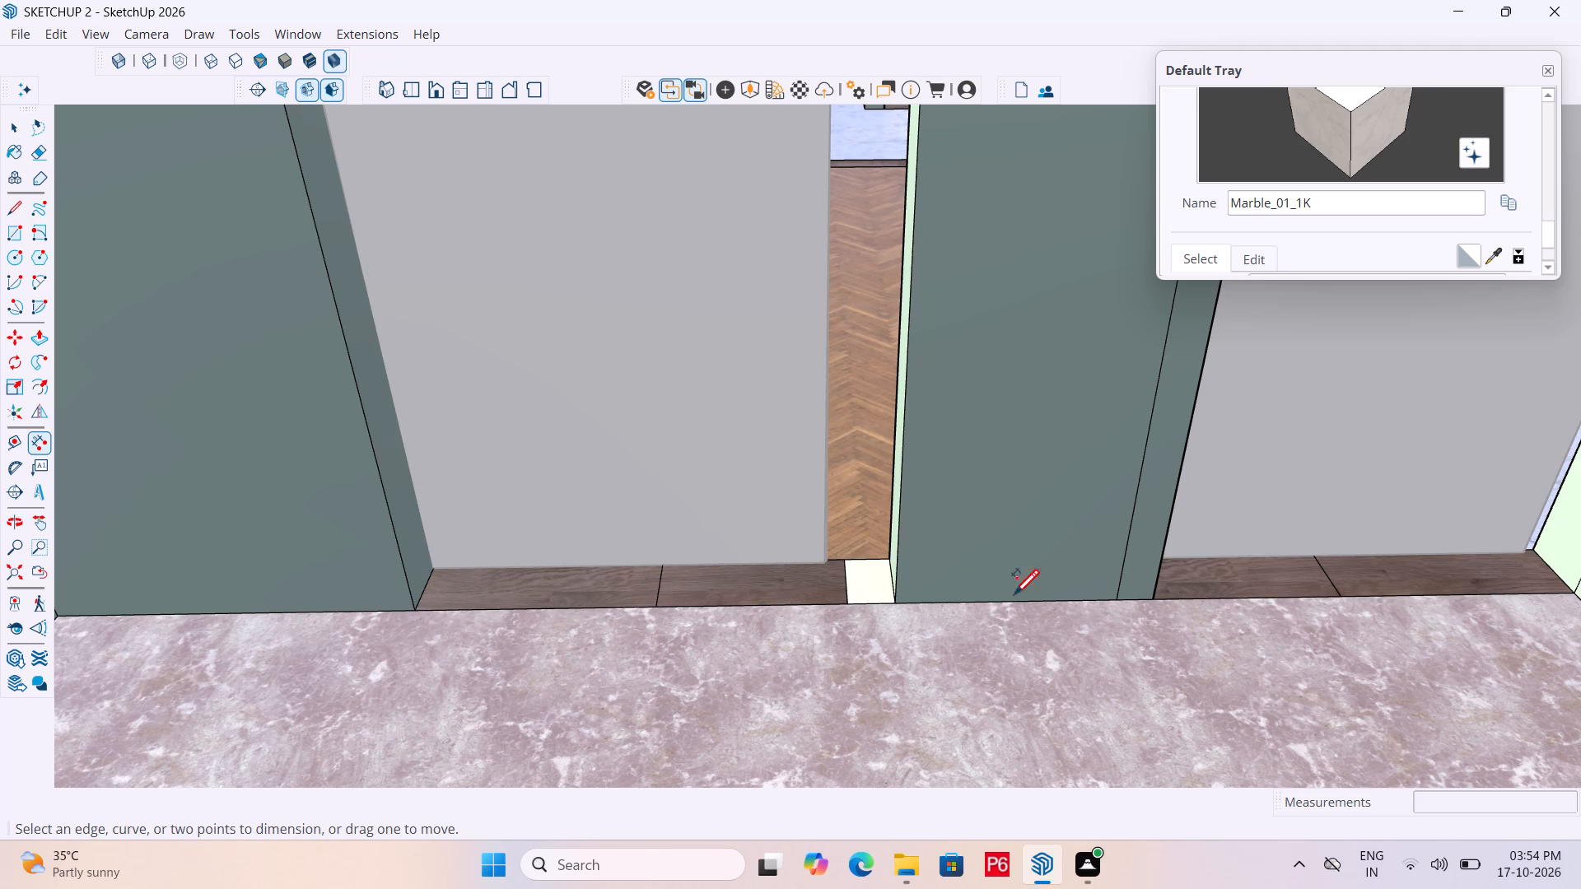
# Measure the full width of the narrower balcony opening at floor level, without placing a dimension.
pyautogui.scroll(1, 679, 517)
pyautogui.scroll(-5, 400, 592)
pyautogui.scroll(5, 1314, 636)
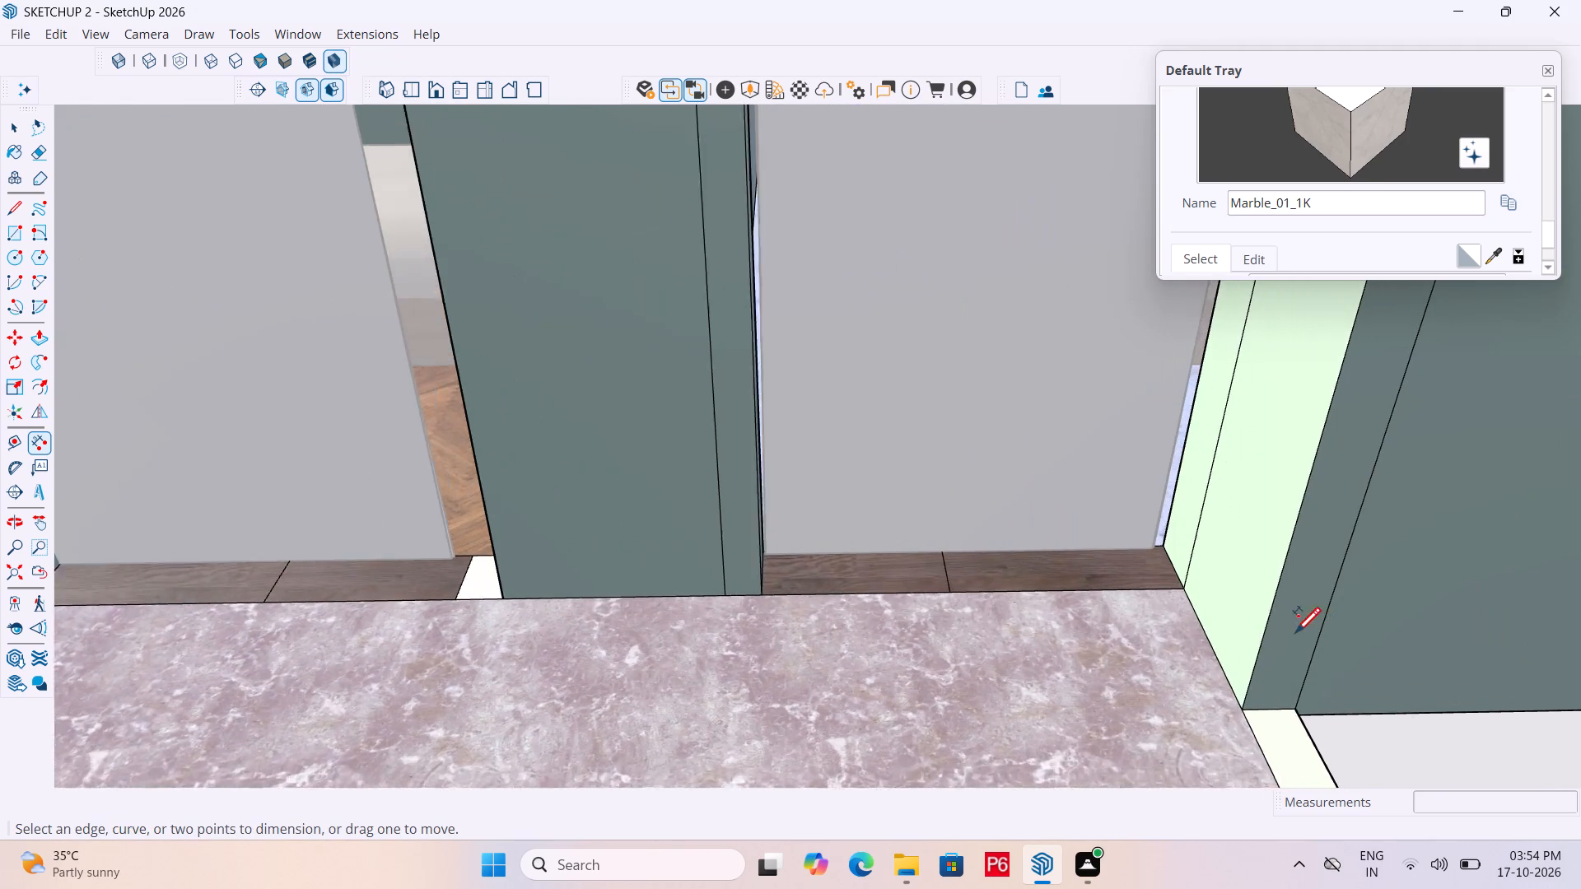
pyautogui.scroll(6, 939, 586)
pyautogui.click(549, 600)
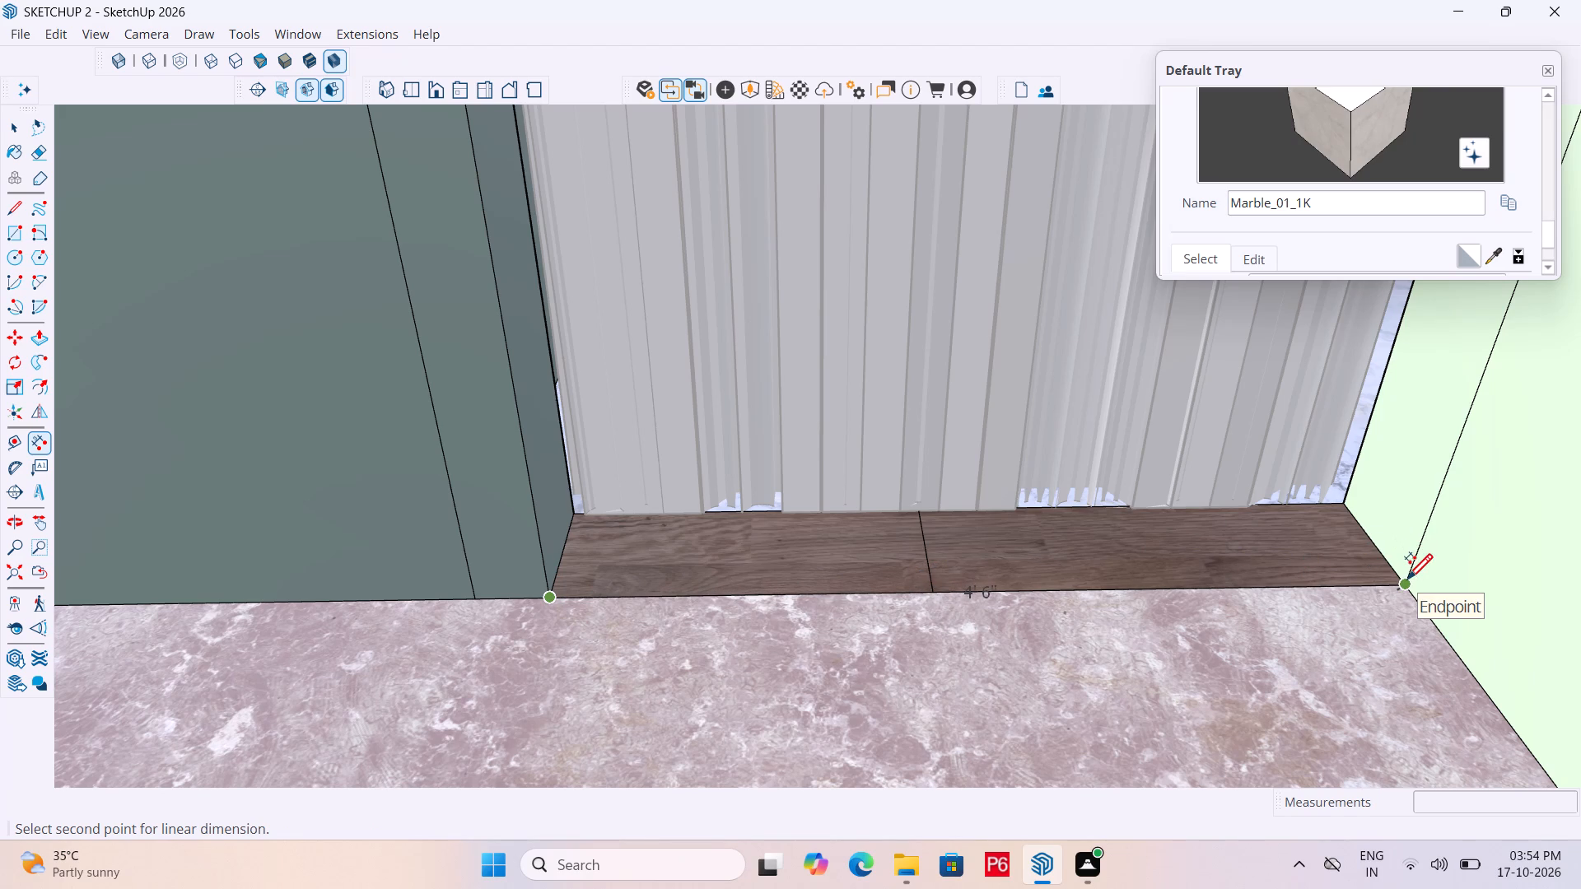
pyautogui.press('Escape')
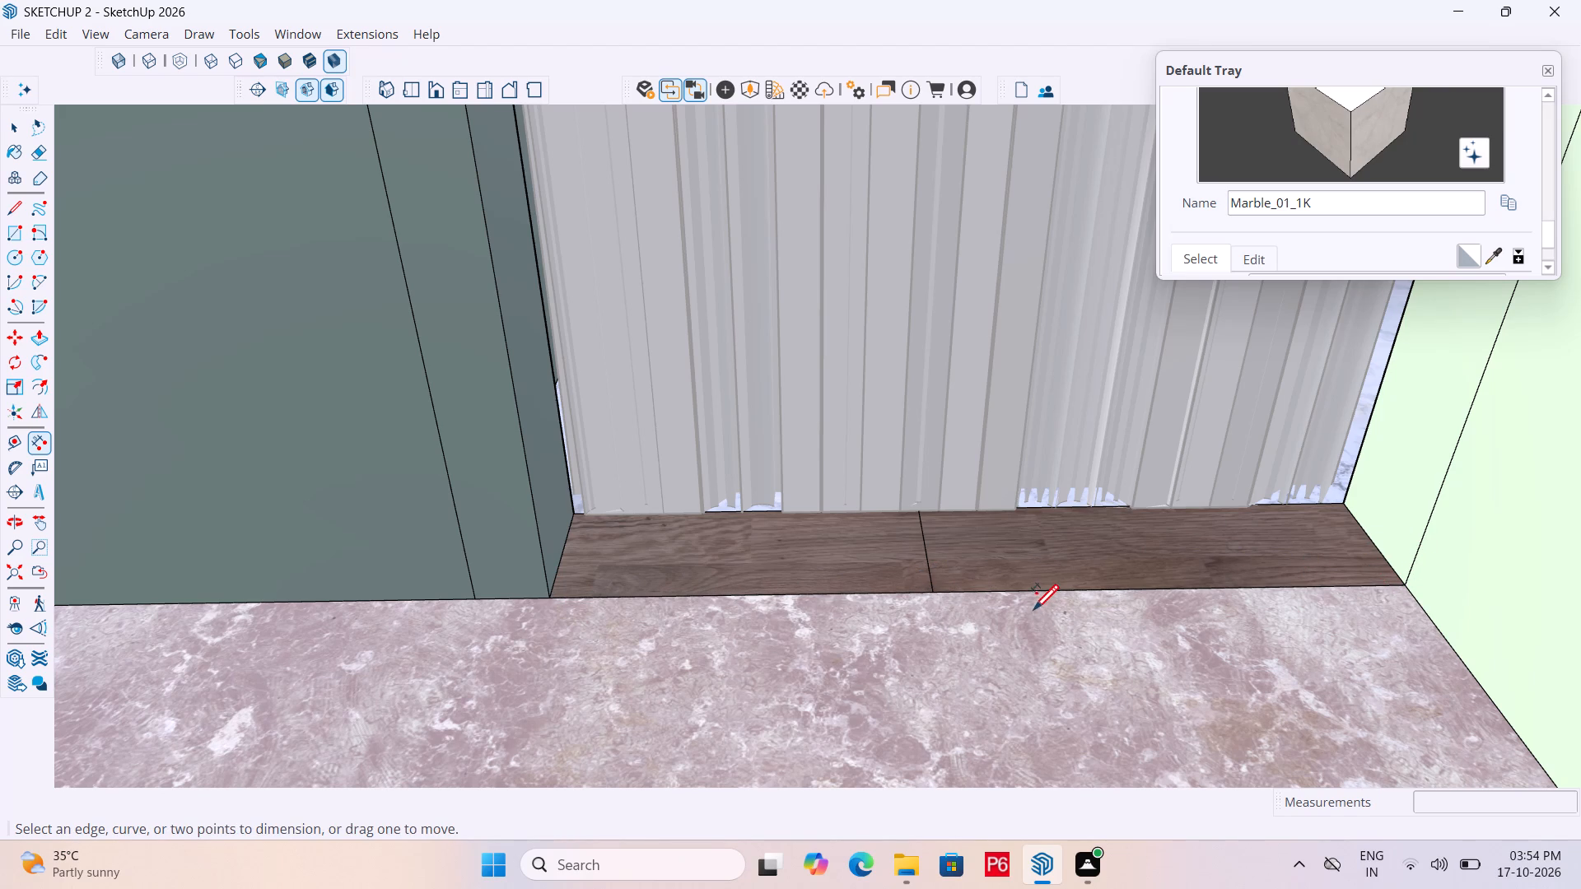
# Save the model.
pyautogui.hotkey('ctrl', 's')
pyautogui.hotkey('ctrl', 's')
# Extrude the threshold half beside the middle wall pier in the narrower balcony opening upward by 3'.
pyautogui.scroll(-6, 1112, 581)
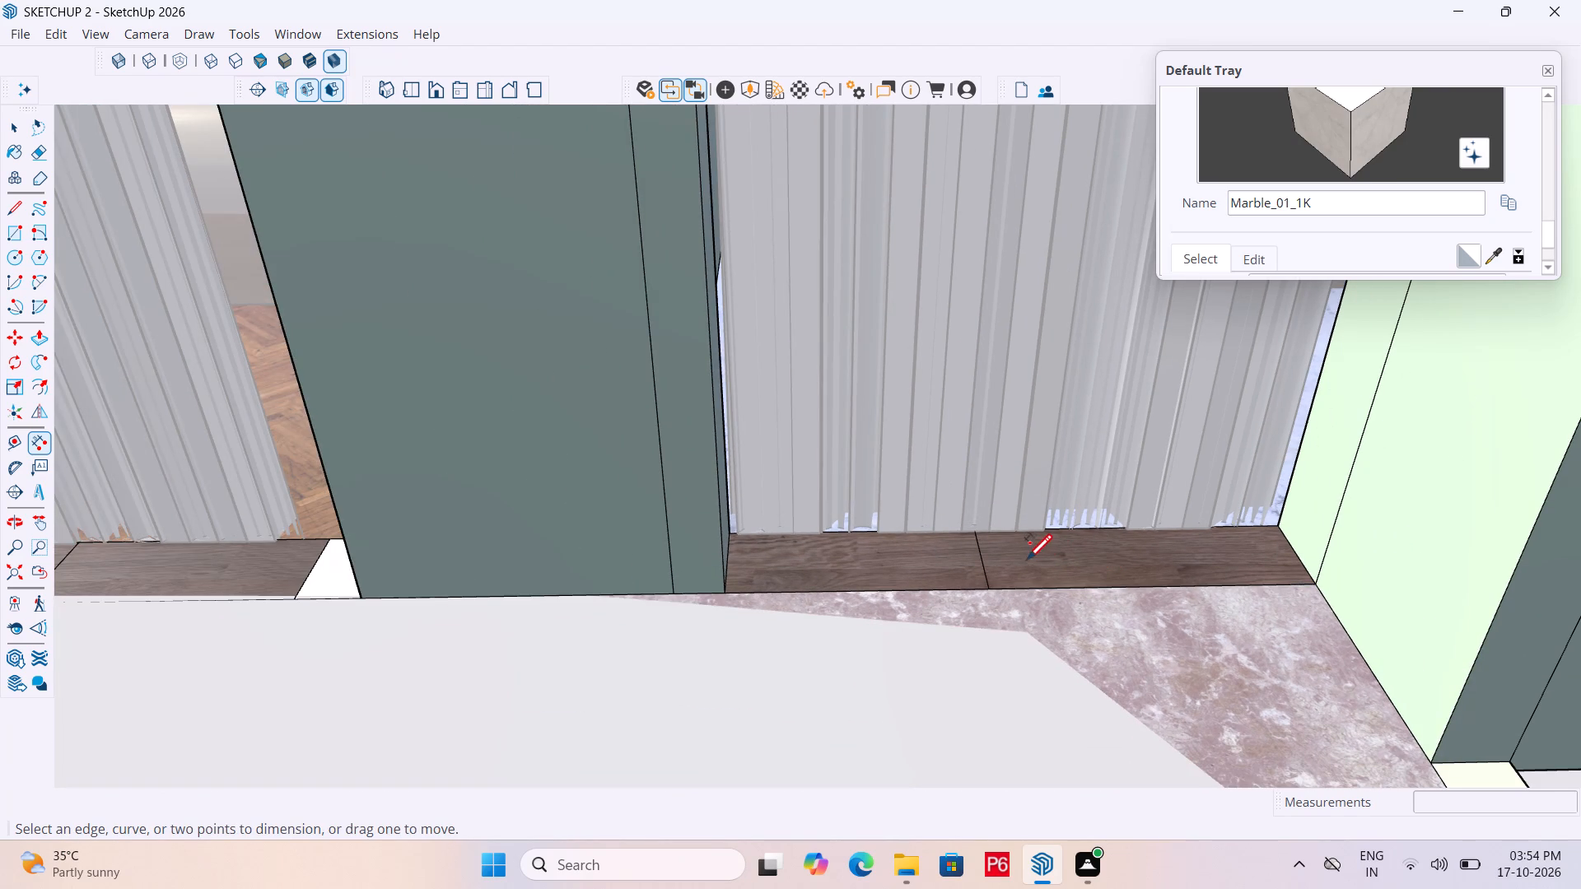
pyautogui.scroll(-4, 962, 590)
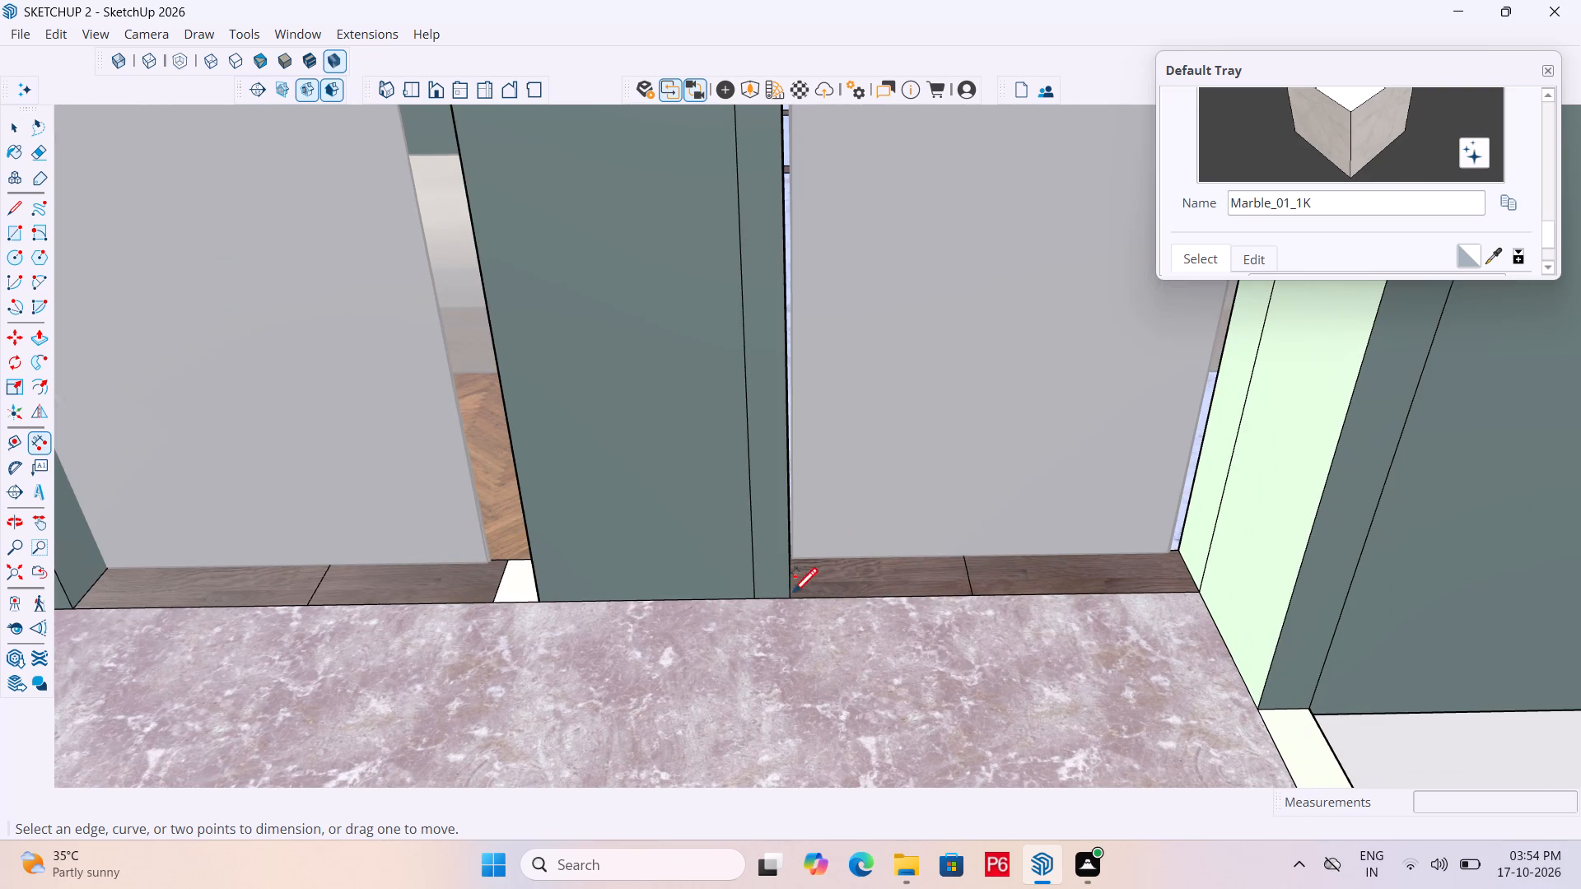
pyautogui.scroll(-5, 792, 663)
pyautogui.moveTo(791, 648); pyautogui.dragTo(834, 673, button='middle')
pyautogui.scroll(-5, 637, 638)
pyautogui.moveTo(657, 659); pyautogui.dragTo(462, 638, button='middle')
pyautogui.scroll(6, 556, 626)
pyautogui.press('space')
pyautogui.press('p')
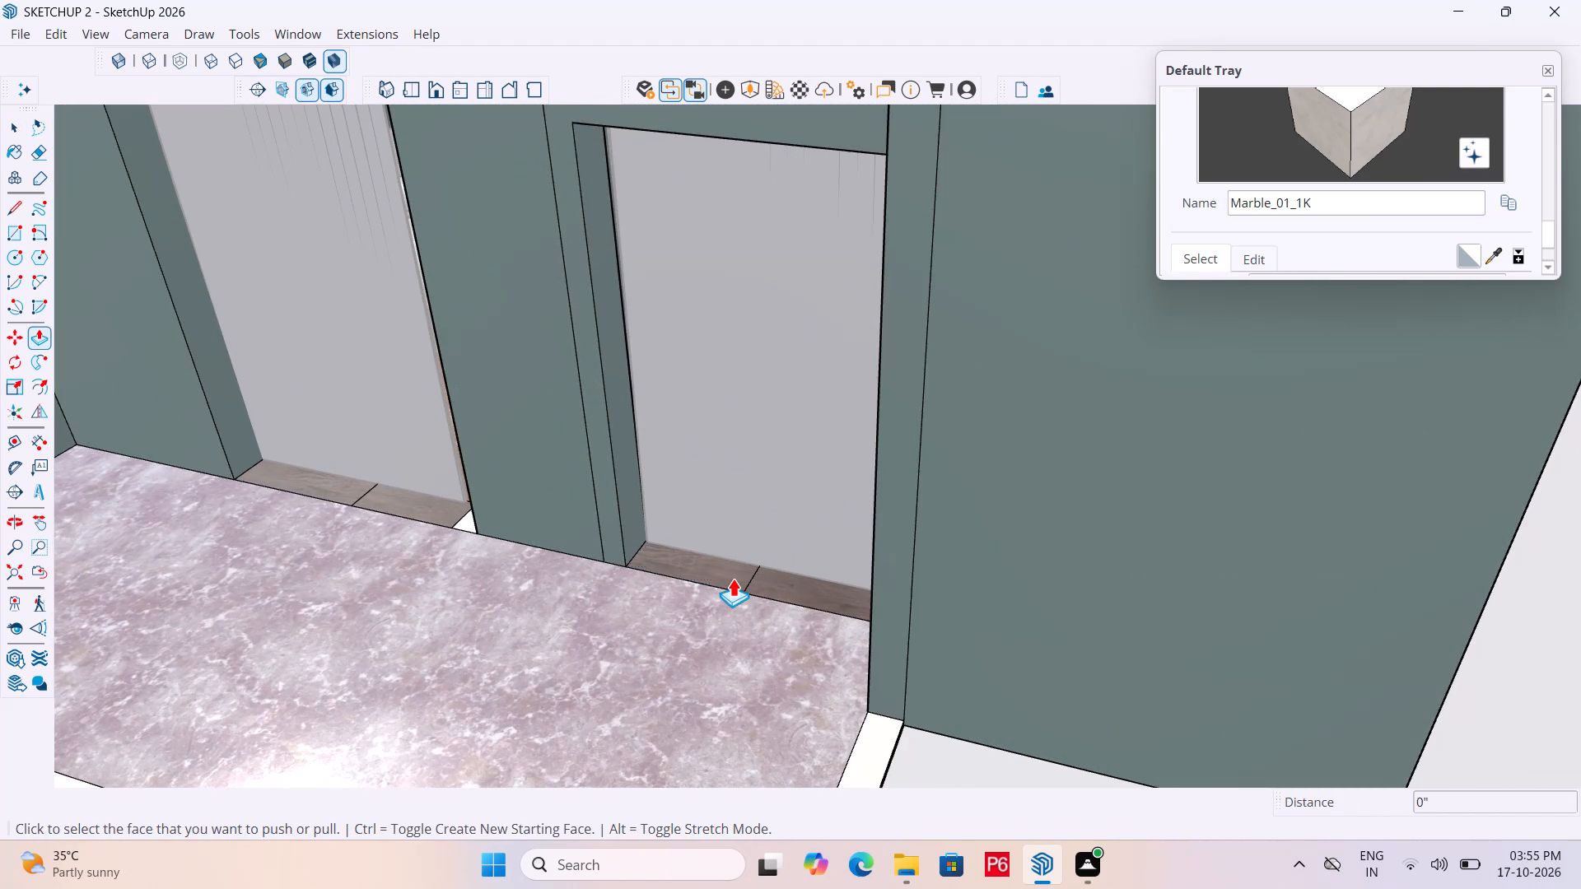
pyautogui.click(711, 566)
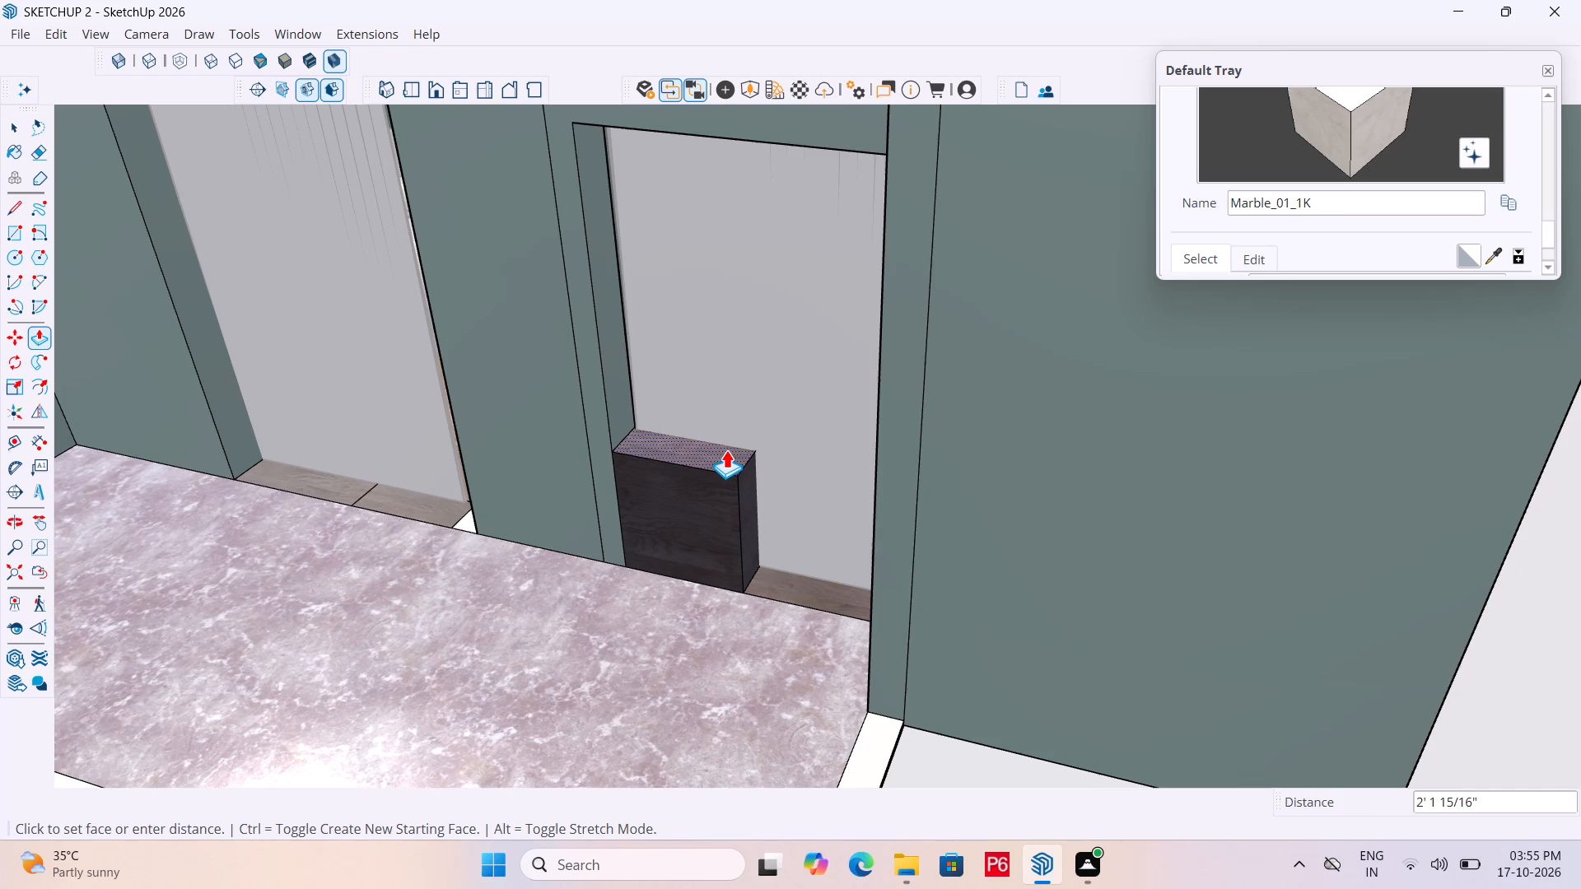
pyautogui.press('4')
pyautogui.press('BackSpace')
pyautogui.write("3'")
pyautogui.press('Return')
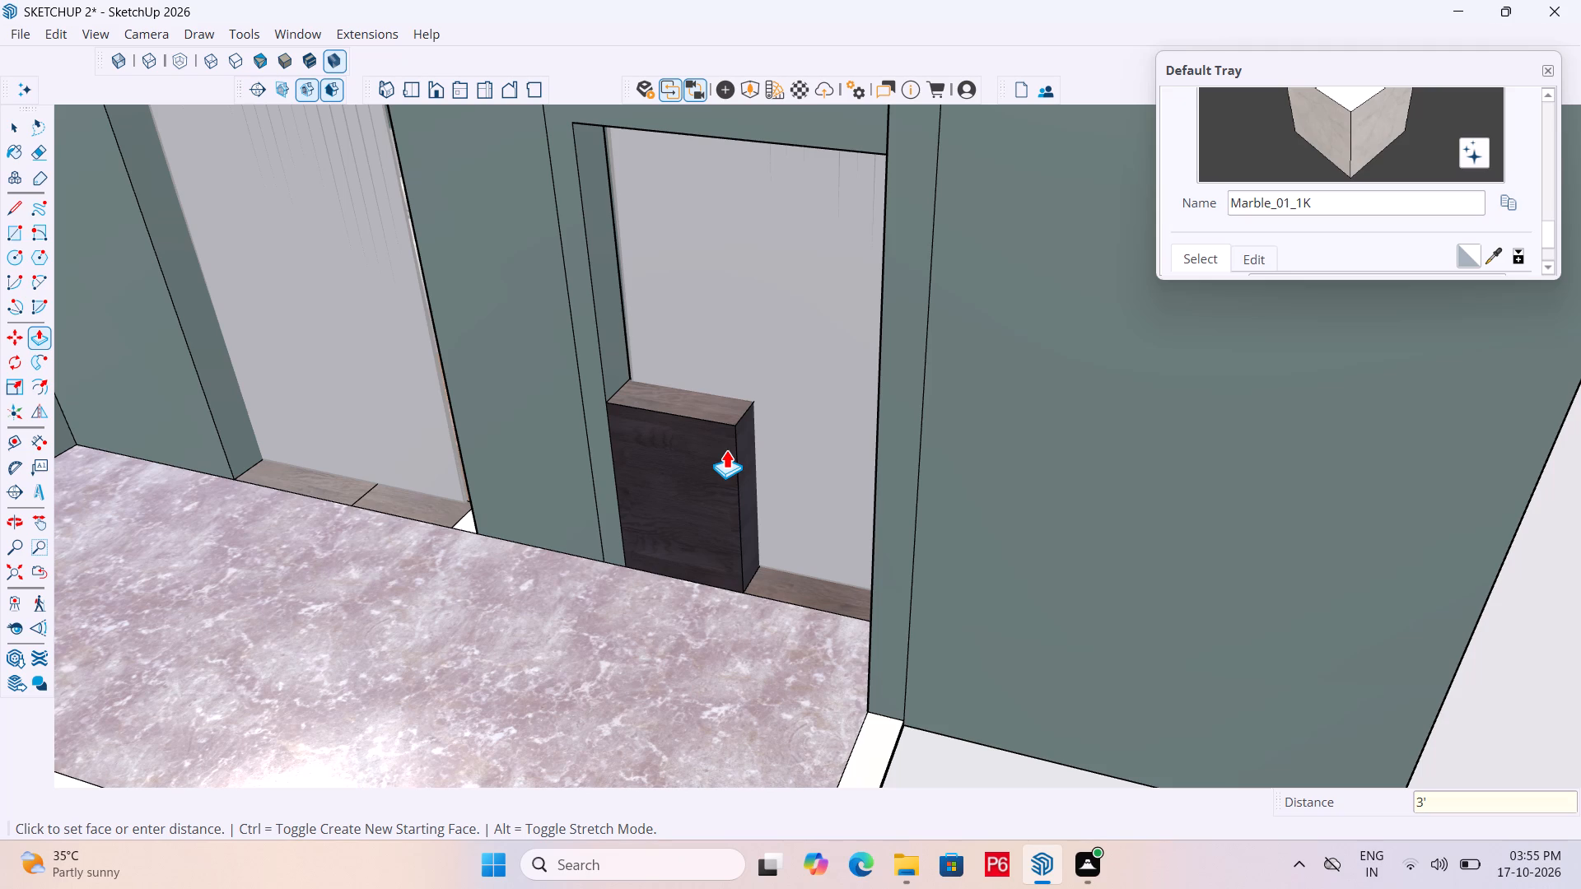
# Extrude the free side face of the 3' block about 1 7/8" as a new section across the opening.
pyautogui.scroll(-4, 673, 244)
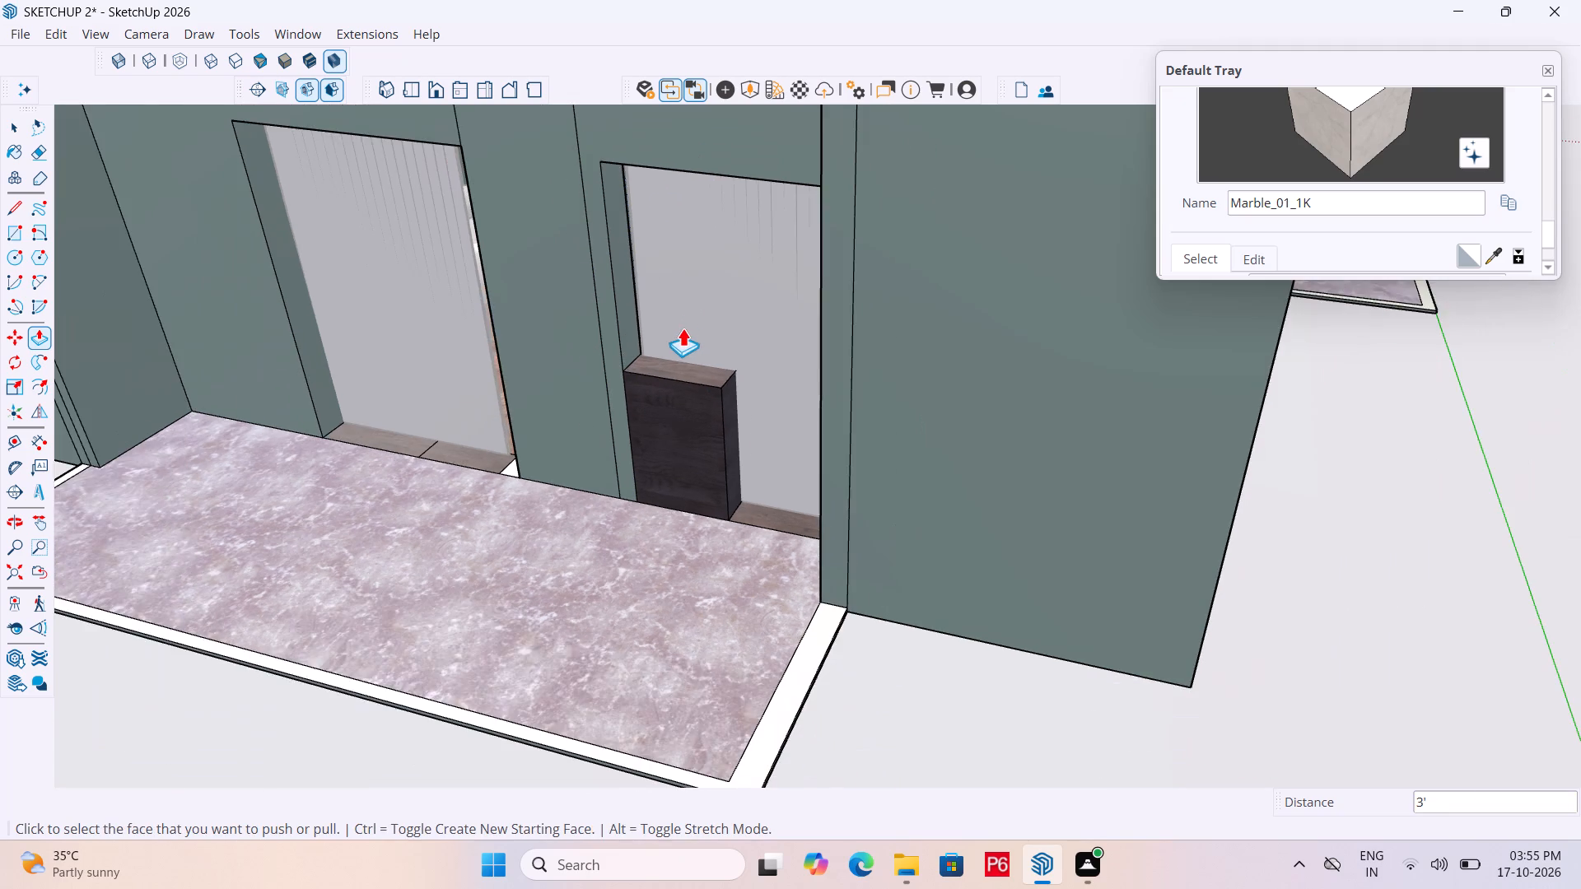
pyautogui.moveTo(682, 331); pyautogui.dragTo(706, 337, button='middle')
pyautogui.scroll(2, 763, 454)
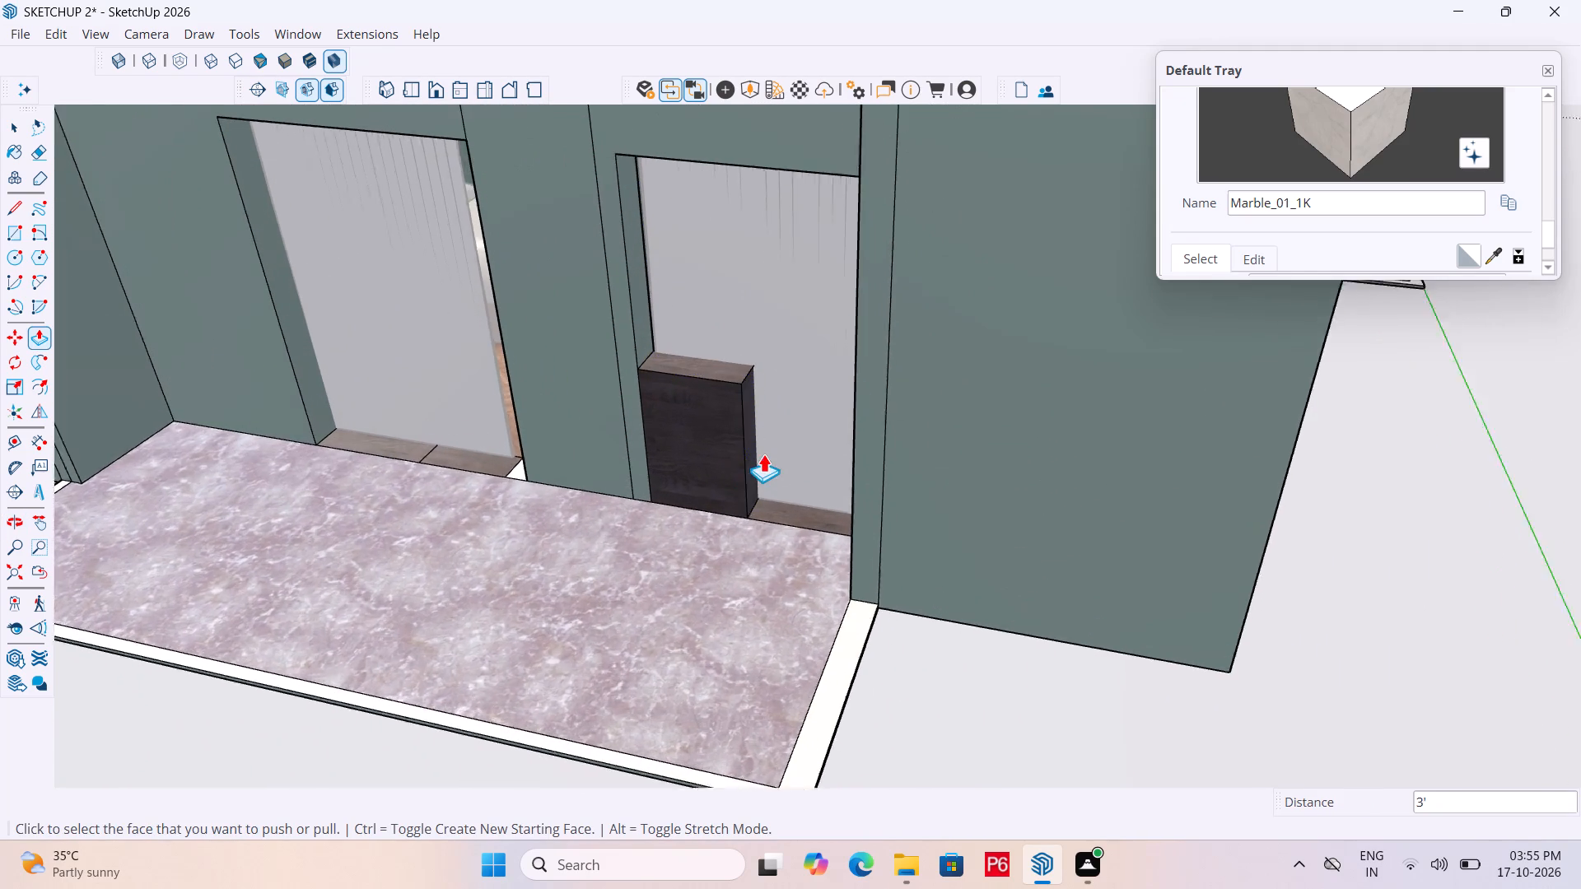
pyautogui.scroll(3, 763, 454)
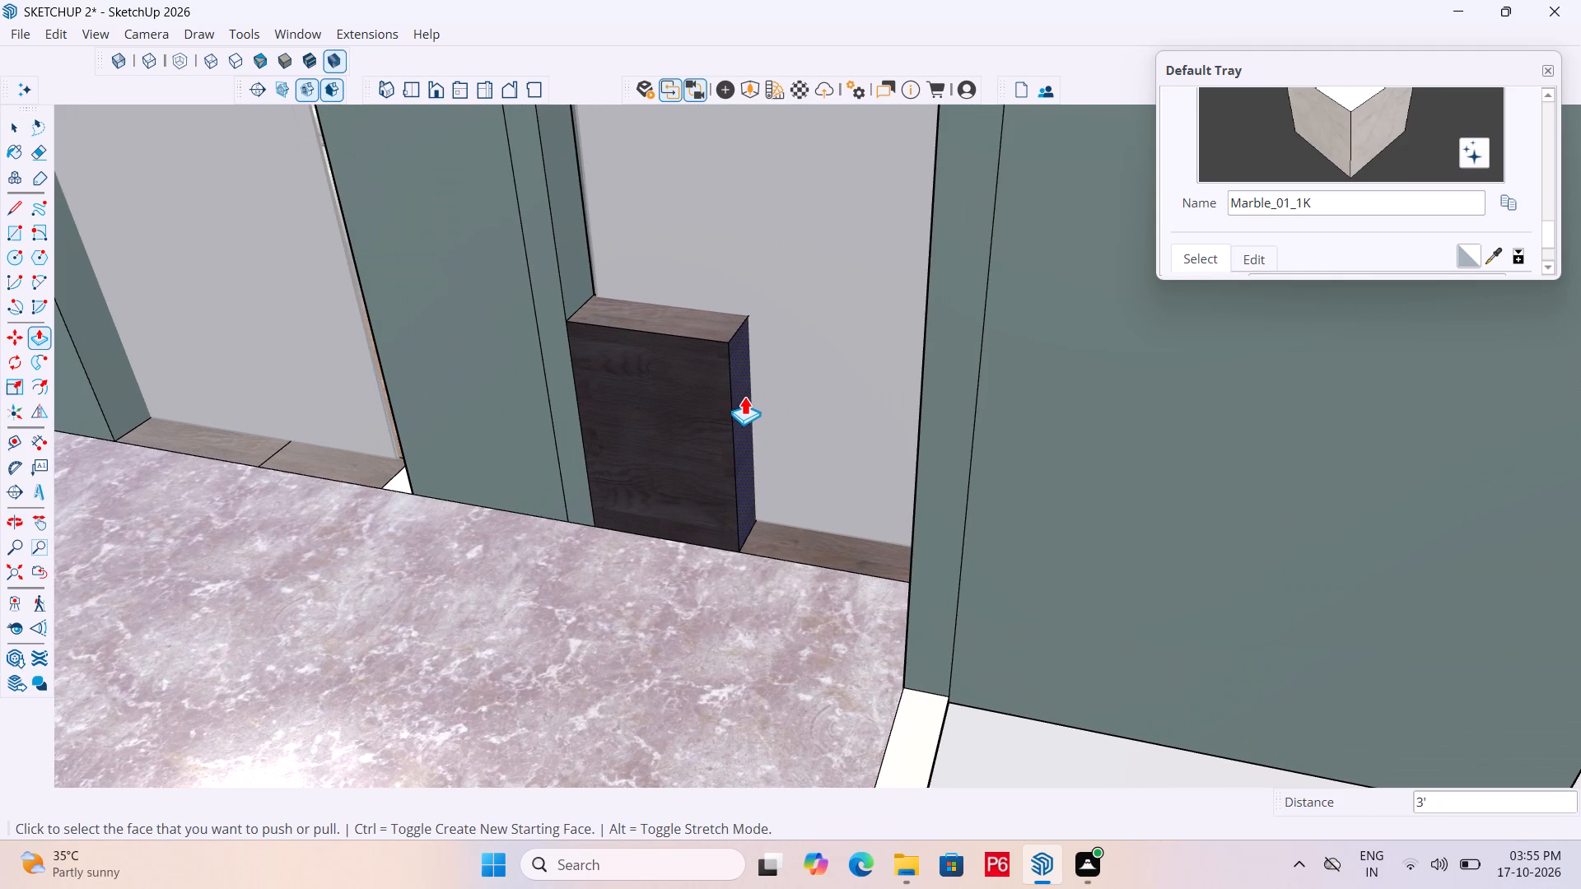
pyautogui.scroll(-6, 589, 448)
pyautogui.moveTo(599, 497); pyautogui.dragTo(780, 494, button='middle')
pyautogui.middleClick(780, 494)
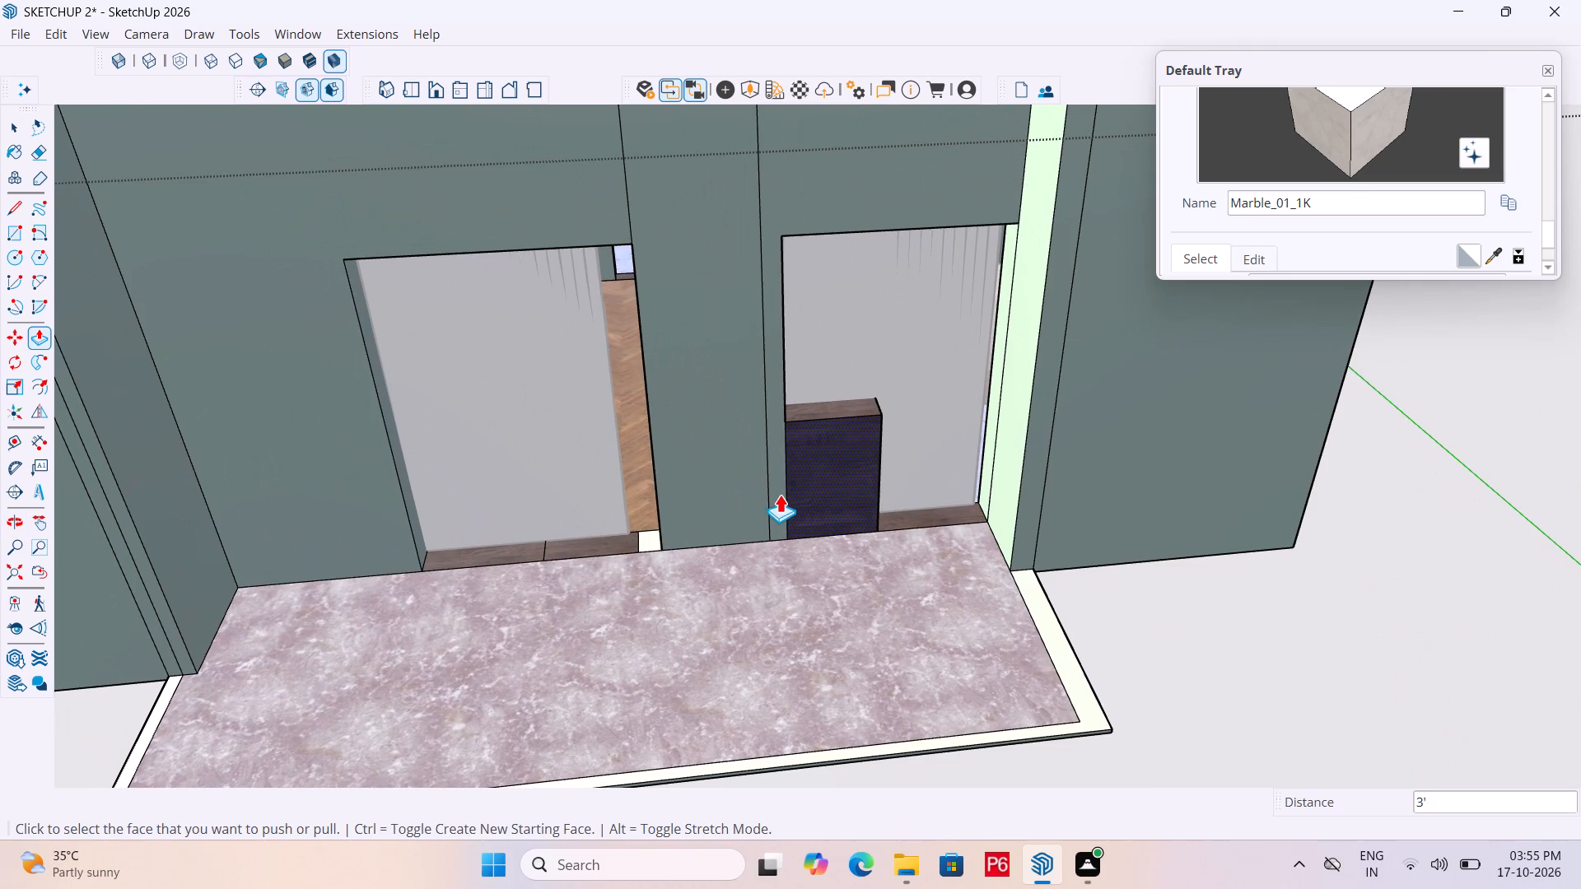
pyautogui.middleClick(780, 494)
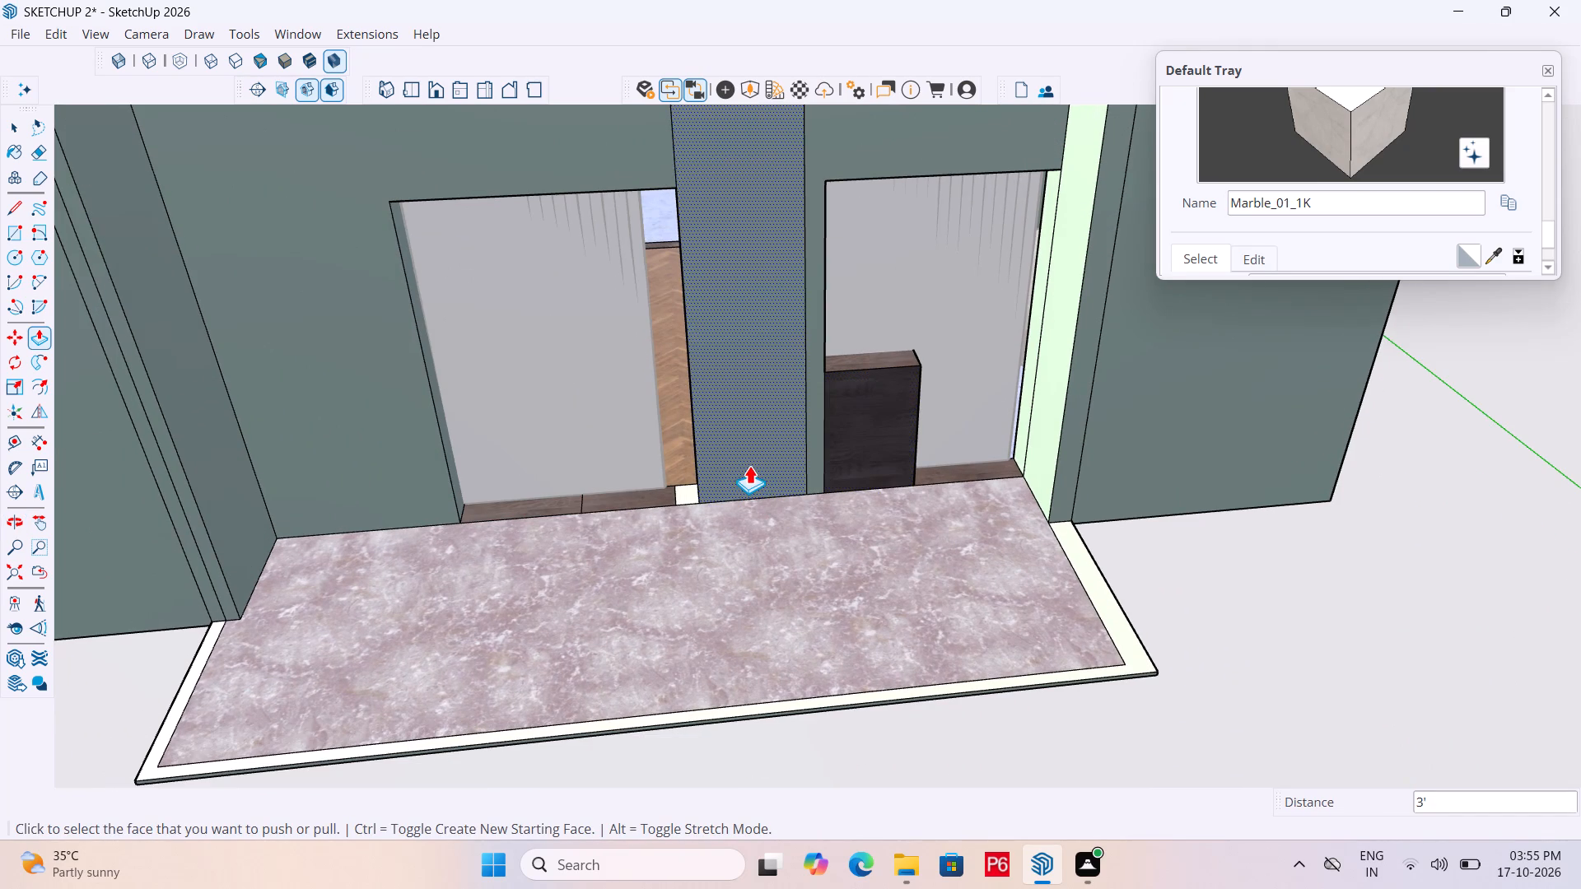
pyautogui.scroll(4, 935, 413)
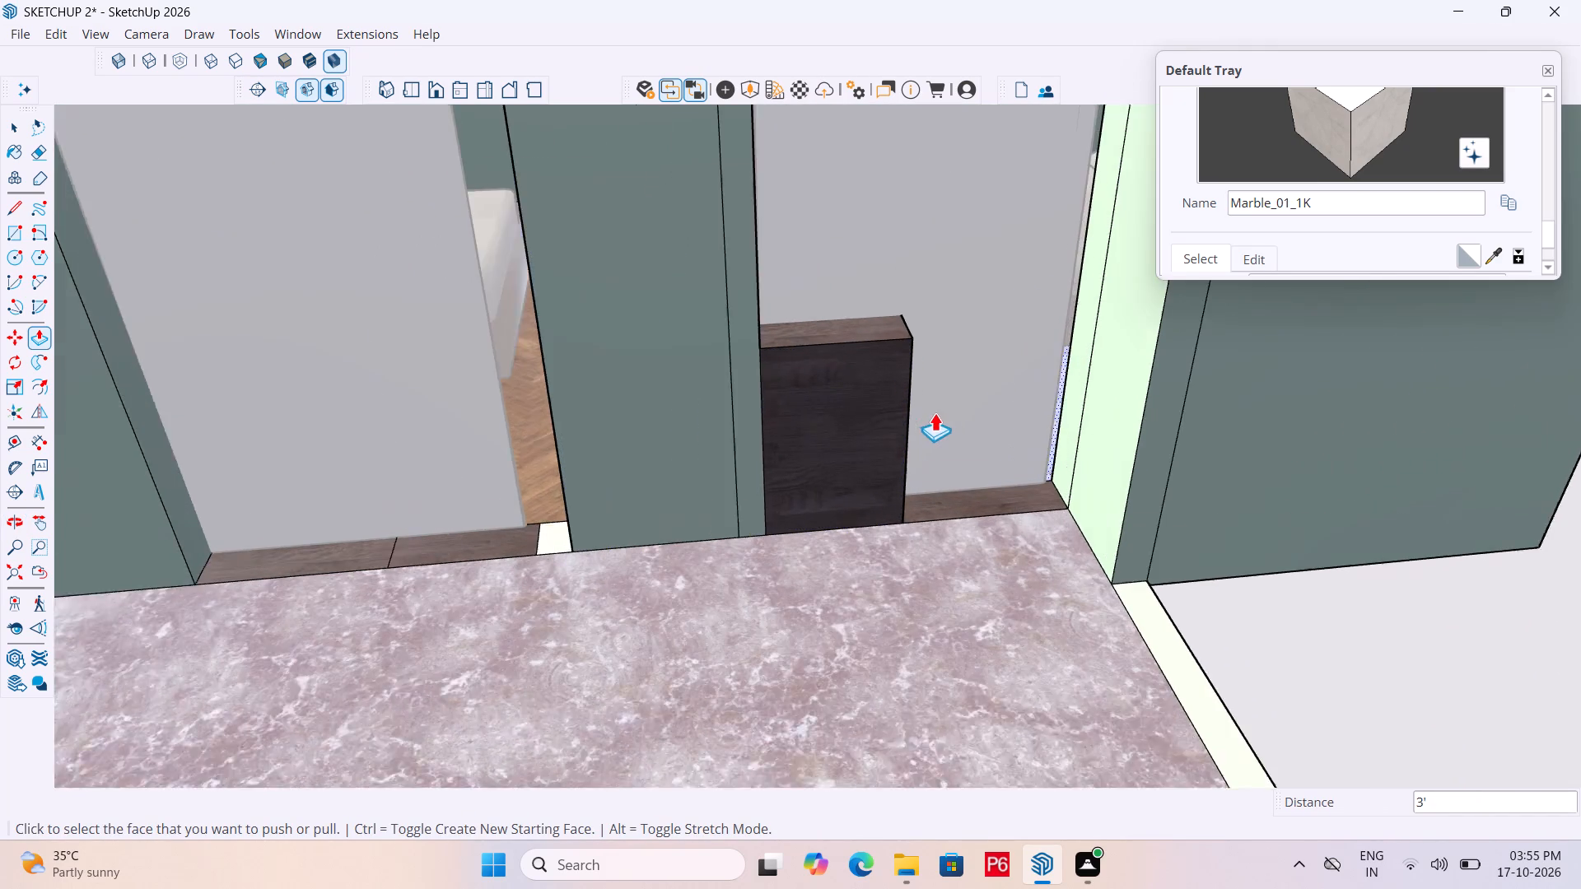
pyautogui.scroll(1, 935, 412)
pyautogui.moveTo(895, 438); pyautogui.dragTo(637, 449, button='middle')
pyautogui.click(716, 417)
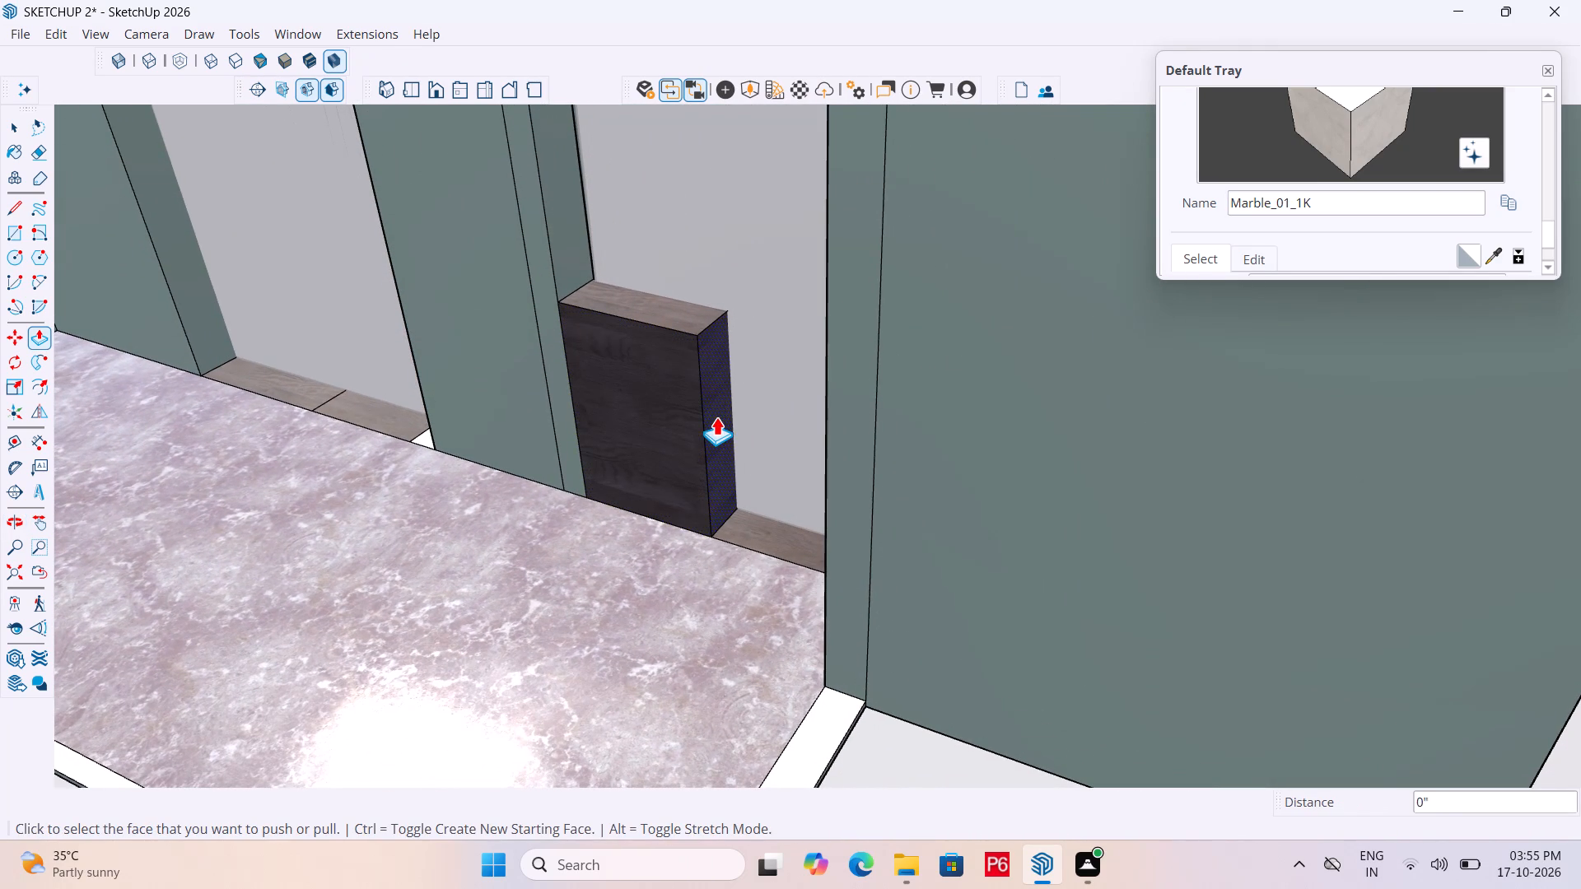
pyautogui.click(707, 411)
pyautogui.scroll(6, 704, 280)
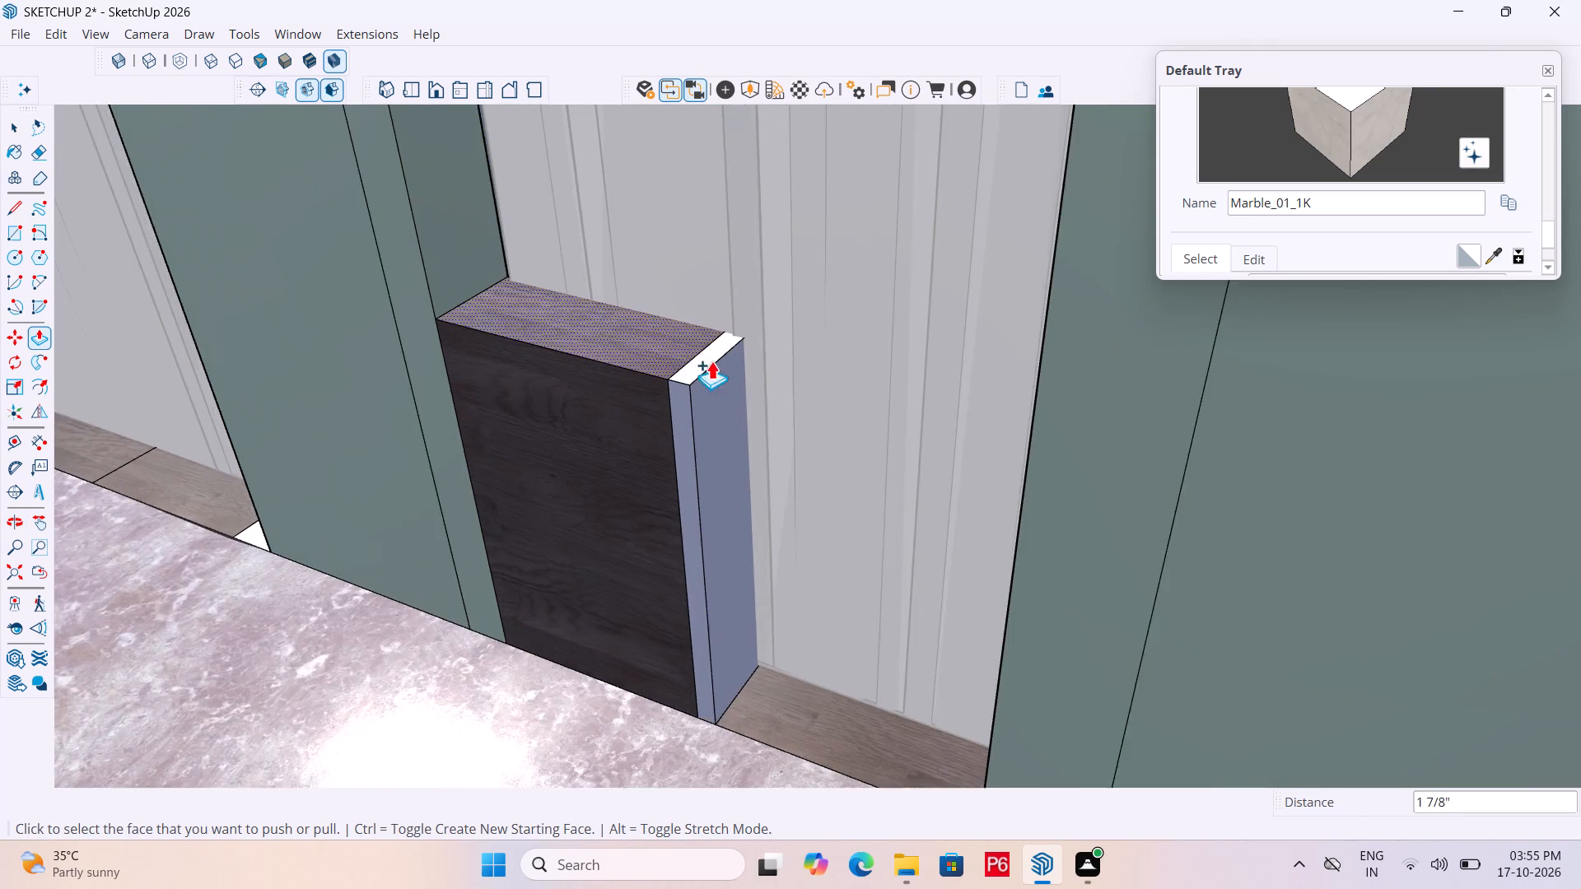
# Extrude the thin side section's top face up about 3' 11 3/16", close to the underside of the wall above.
pyautogui.scroll(5, 712, 375)
pyautogui.click(722, 341)
pyautogui.scroll(-6, 716, 316)
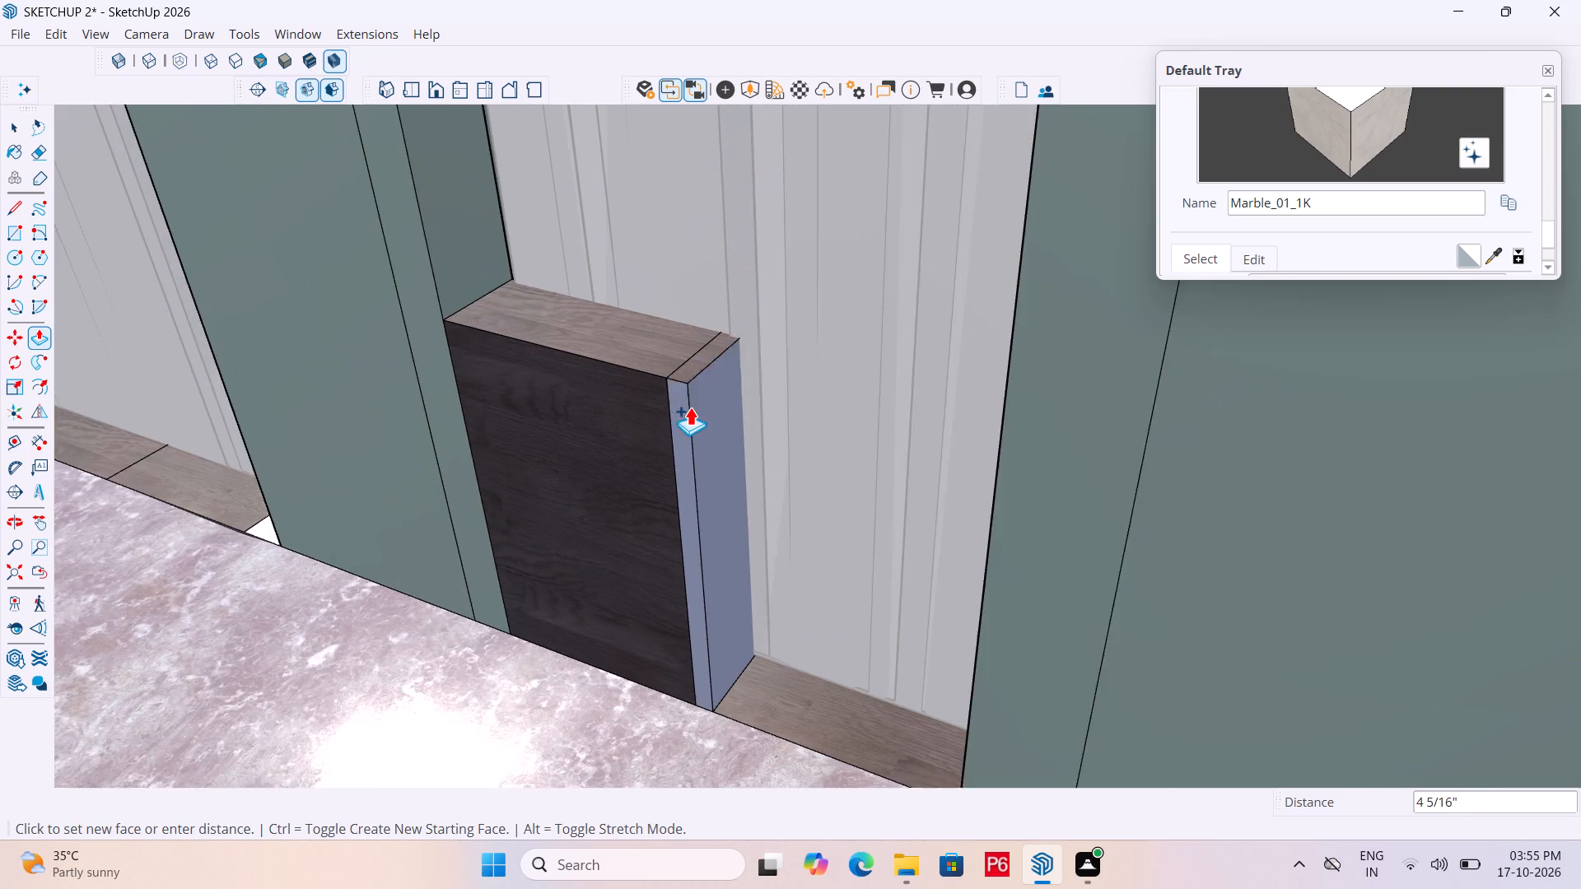
pyautogui.scroll(-1, 690, 407)
pyautogui.scroll(-7, 753, 235)
pyautogui.scroll(-6, 656, 516)
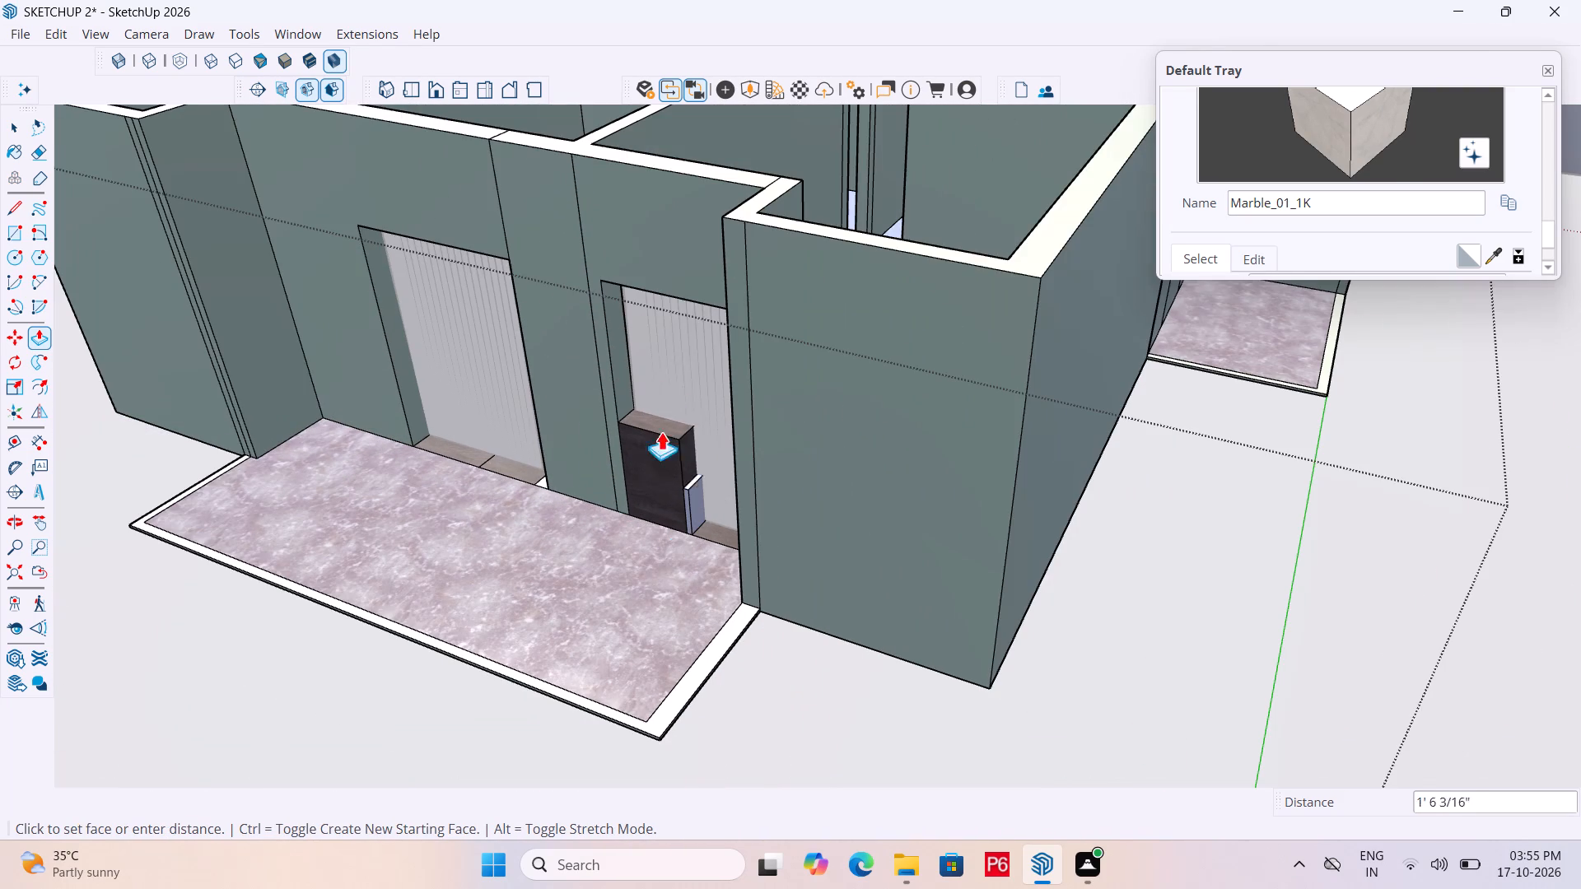
pyautogui.scroll(14, 674, 292)
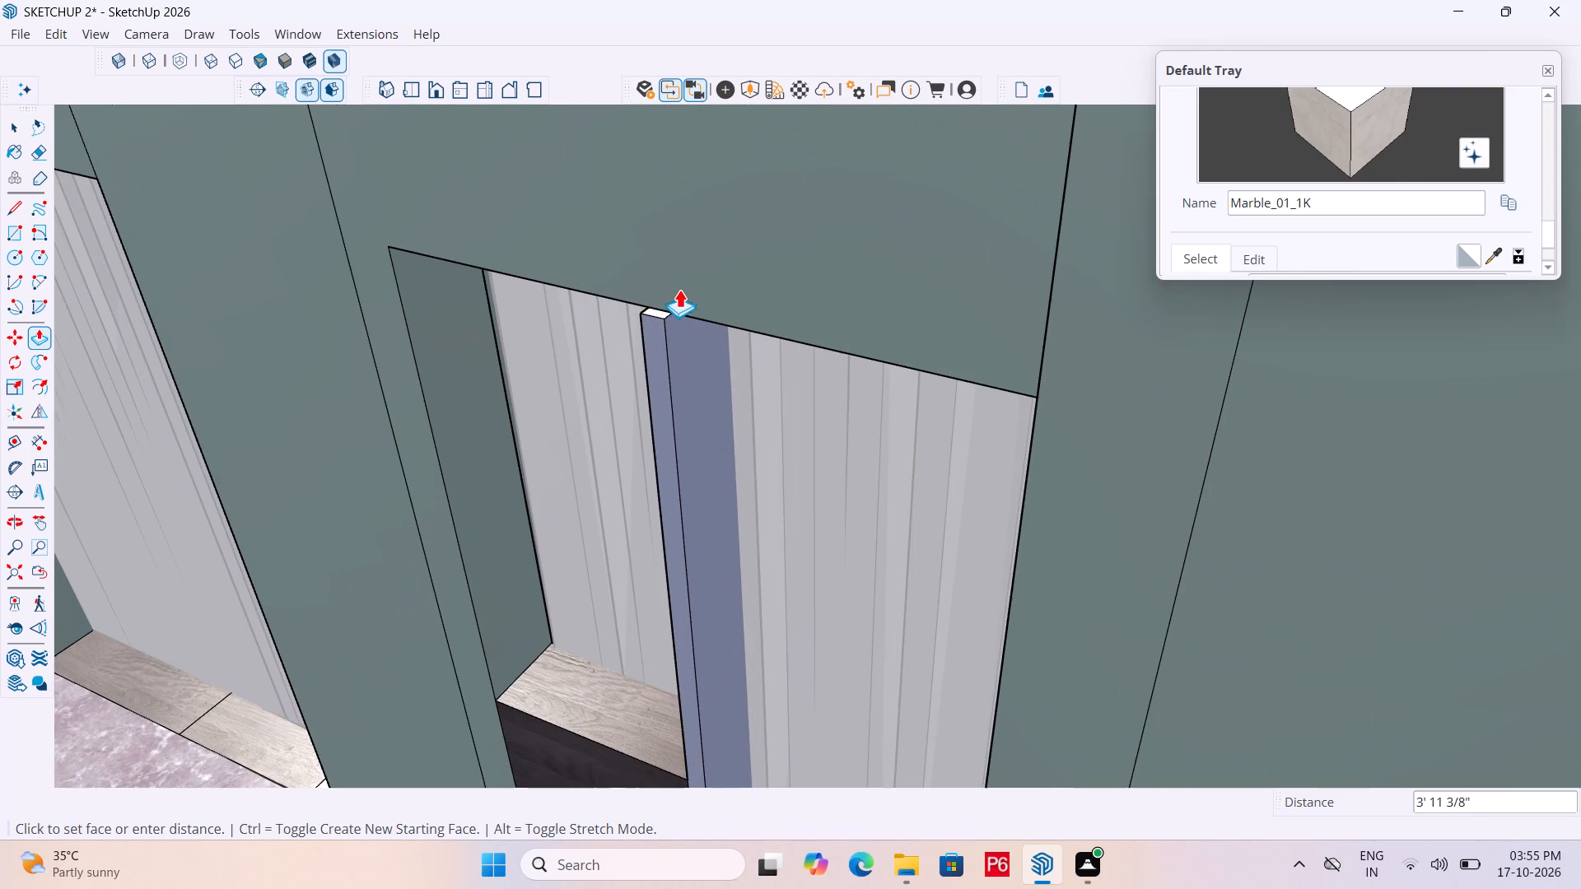
pyautogui.click(651, 294)
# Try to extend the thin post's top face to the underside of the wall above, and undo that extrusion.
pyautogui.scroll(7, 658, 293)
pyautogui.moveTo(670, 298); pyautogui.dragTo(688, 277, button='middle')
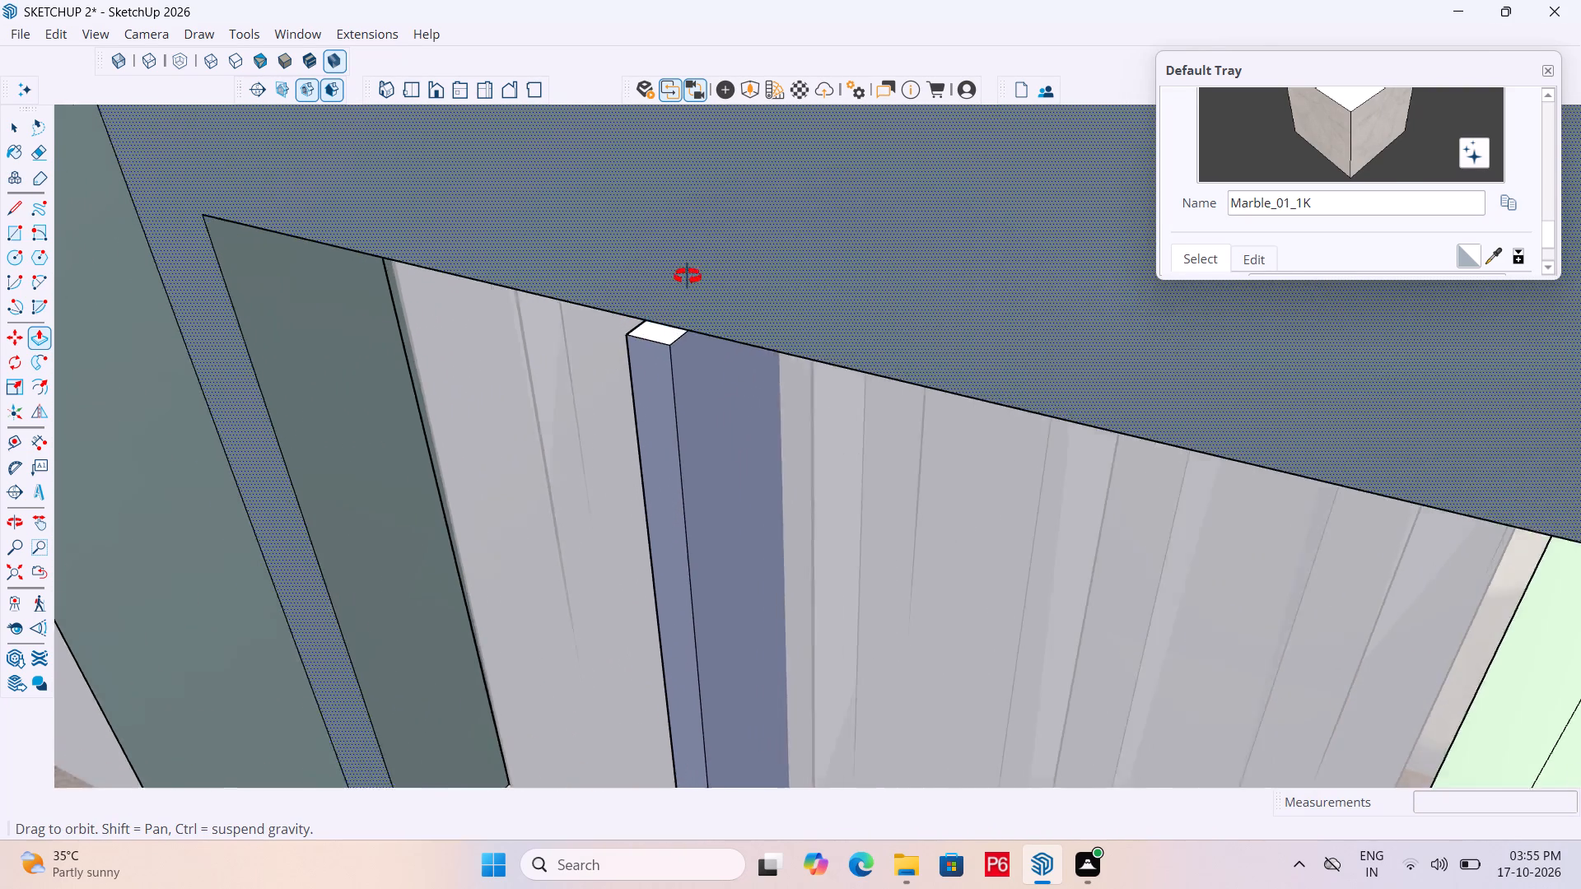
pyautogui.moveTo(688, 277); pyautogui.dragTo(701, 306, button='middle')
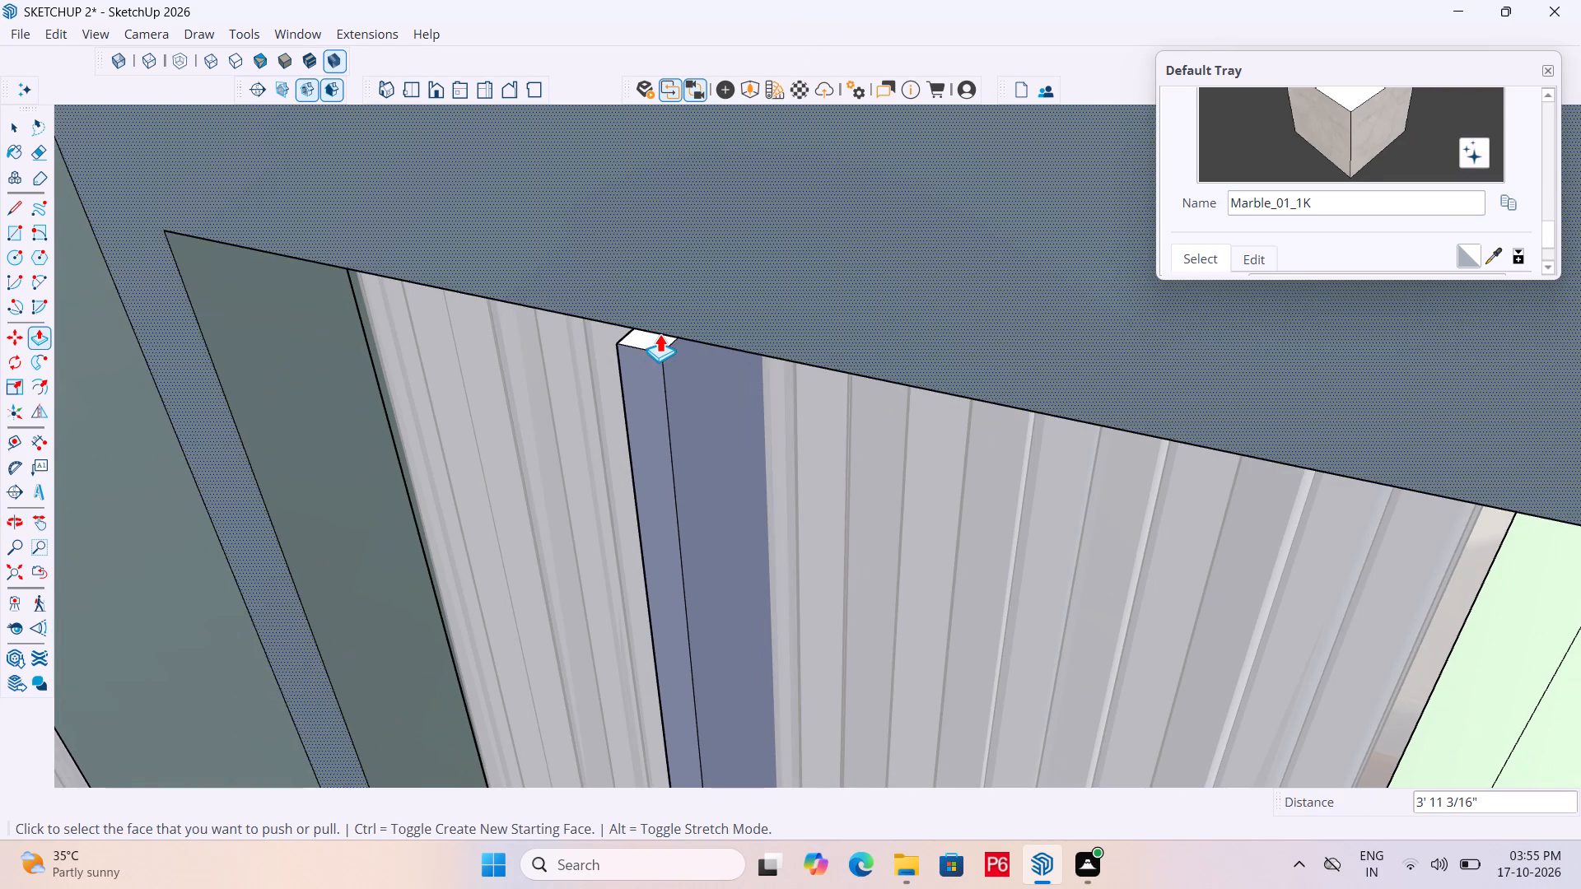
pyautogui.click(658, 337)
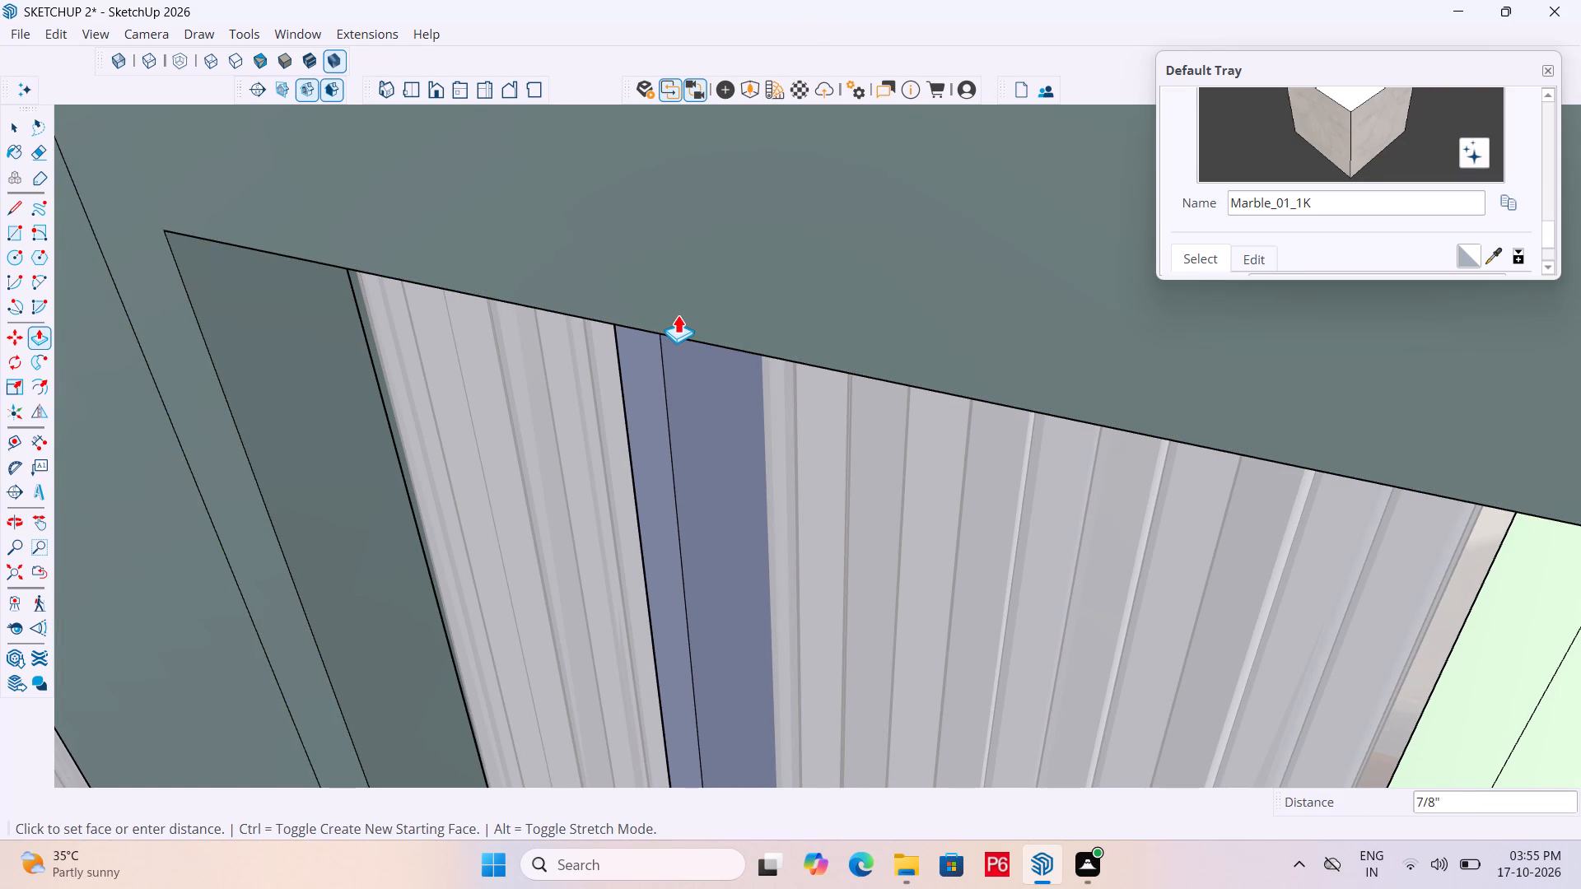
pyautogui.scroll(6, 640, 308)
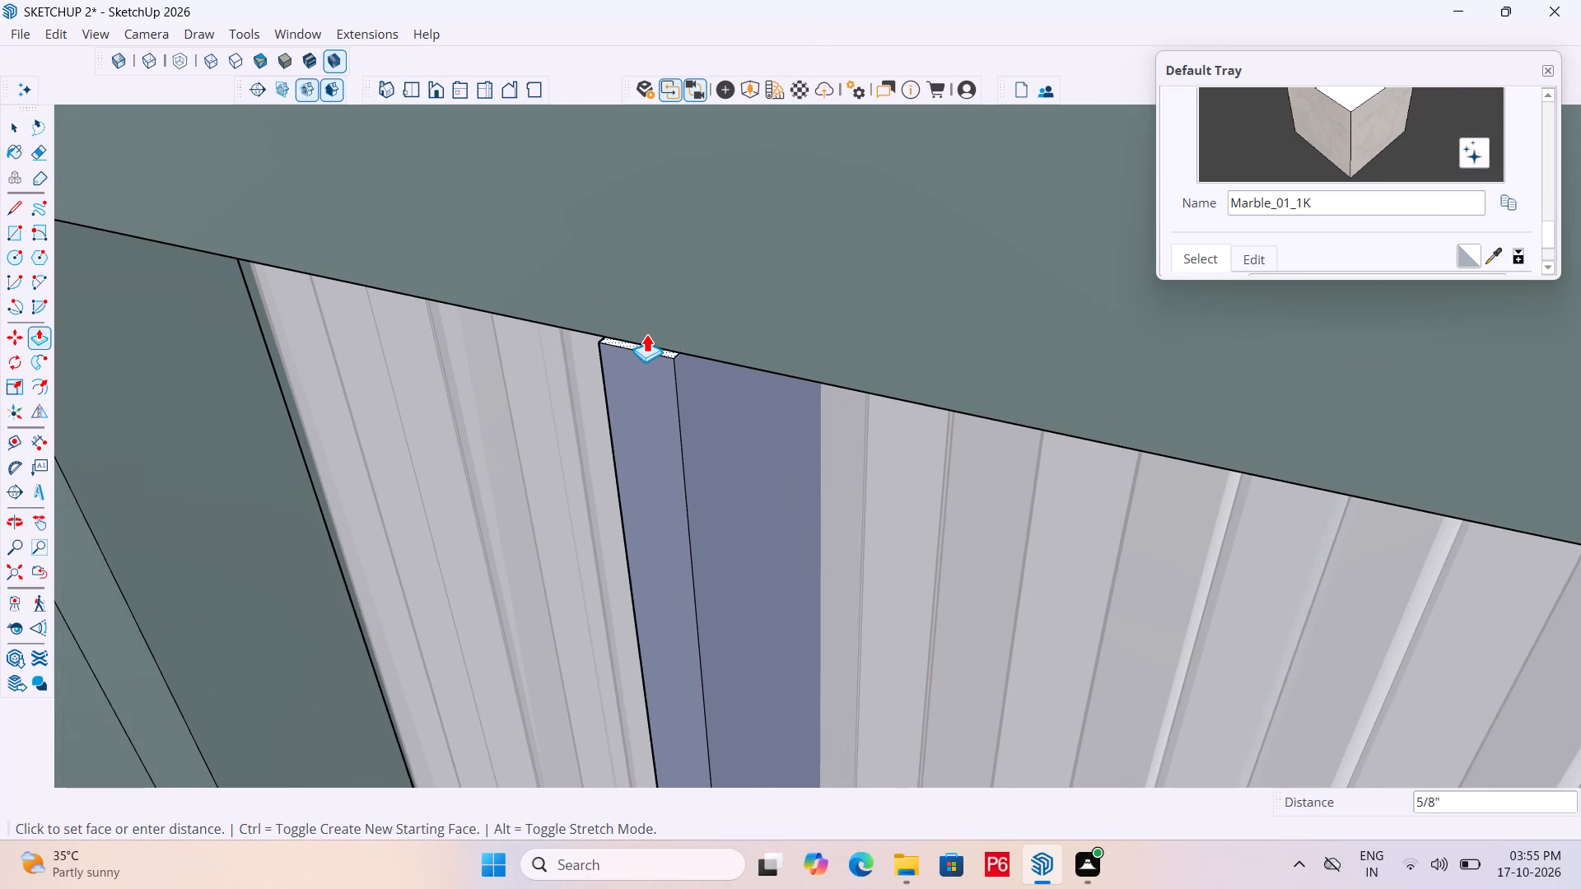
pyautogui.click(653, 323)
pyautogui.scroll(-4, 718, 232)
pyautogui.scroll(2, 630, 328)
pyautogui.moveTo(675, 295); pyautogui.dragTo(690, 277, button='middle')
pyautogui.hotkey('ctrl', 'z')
# Extrude the thin post's top face about 13/16" up to the underside of the wall above.
pyautogui.scroll(5, 696, 361)
pyautogui.click(627, 297)
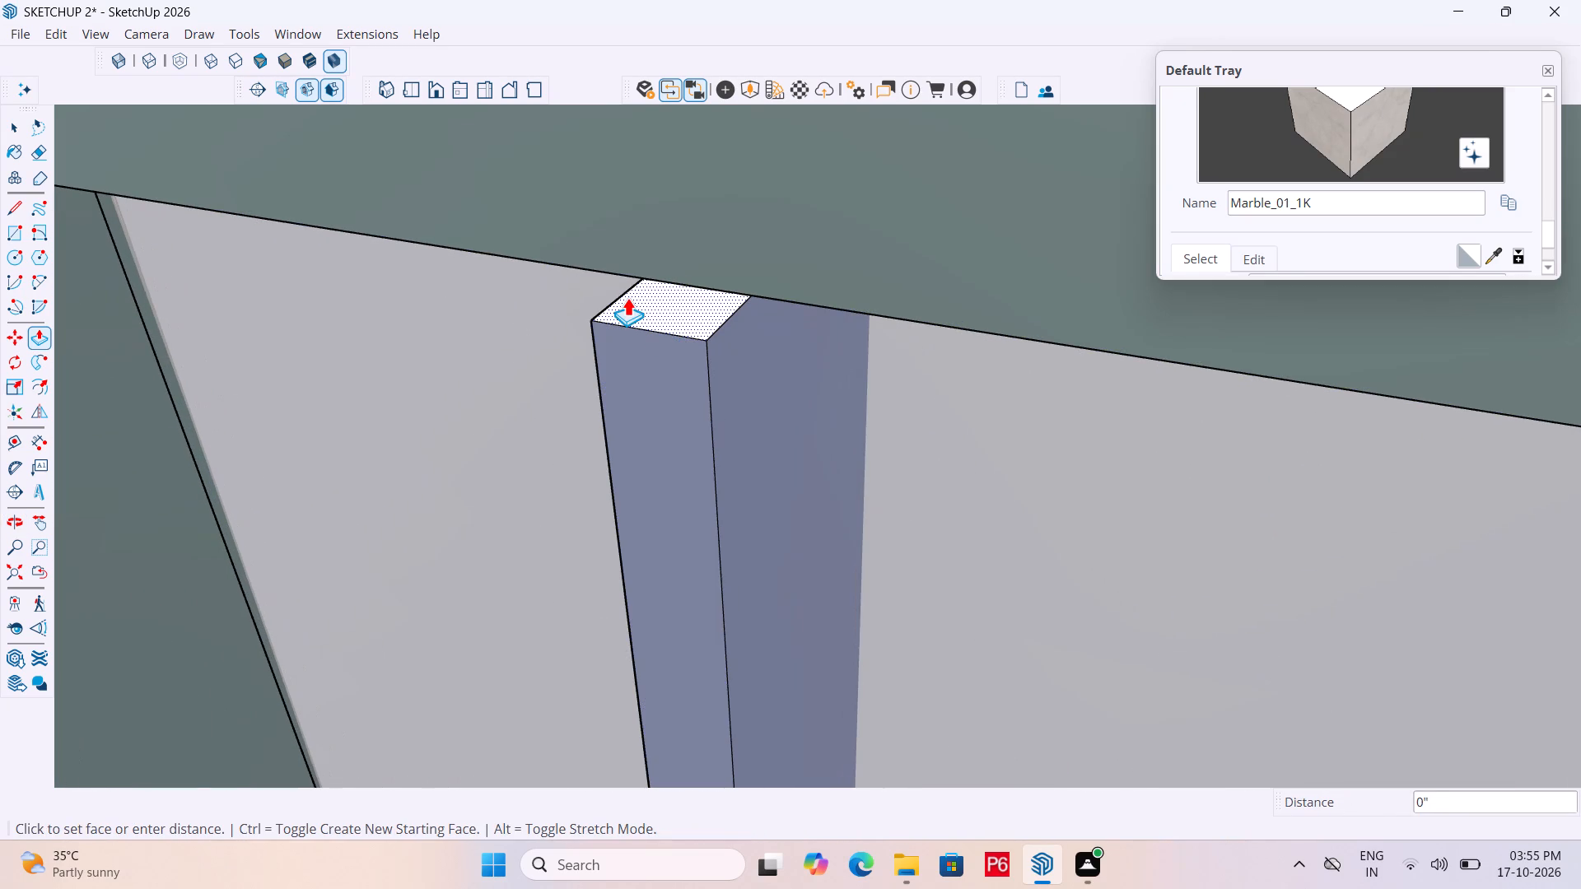
pyautogui.click(645, 272)
# Extrude the threshold half farther from the middle wall pier in the wider balcony opening upward by 3'.
pyautogui.scroll(-17, 687, 217)
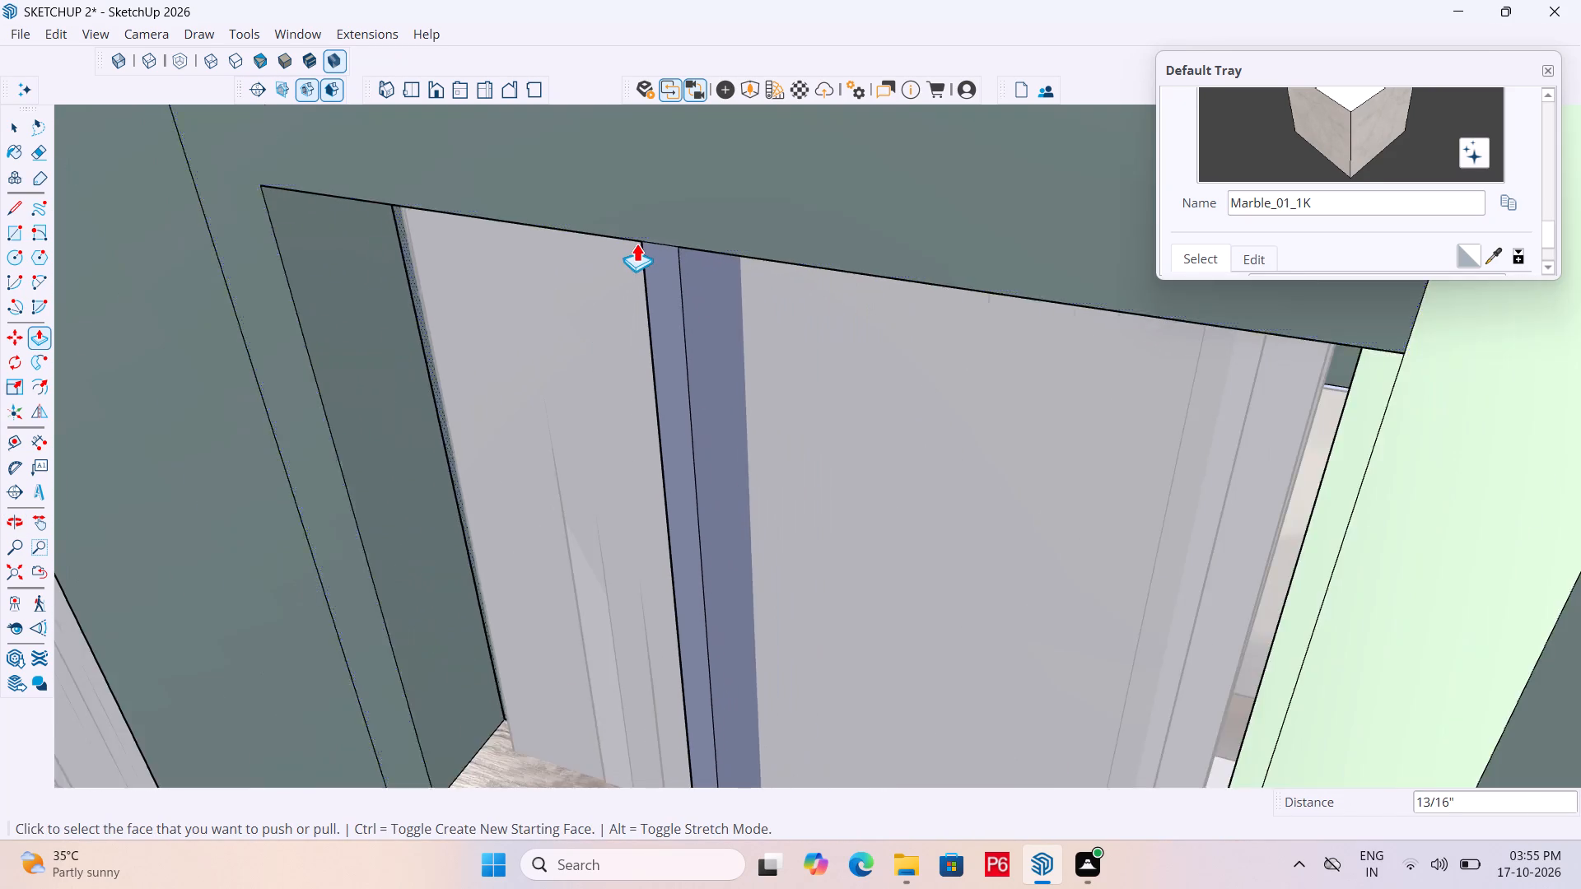
pyautogui.scroll(-9, 637, 243)
pyautogui.moveTo(609, 328); pyautogui.dragTo(776, 313, button='middle')
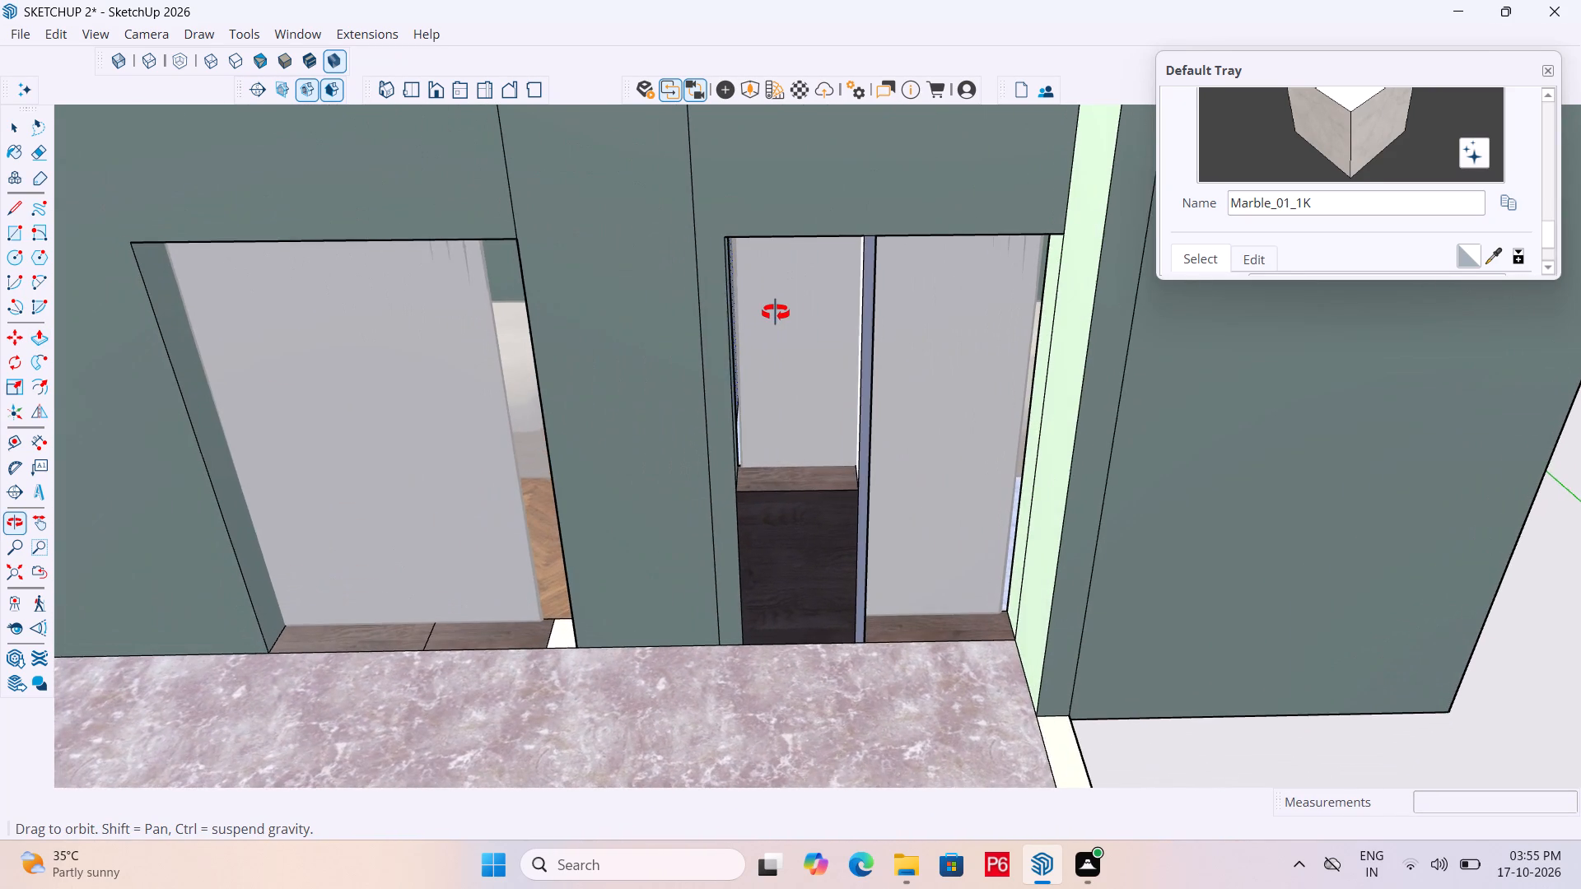
pyautogui.moveTo(776, 313); pyautogui.dragTo(893, 316, button='middle')
pyautogui.scroll(-3, 961, 336)
pyautogui.moveTo(757, 408); pyautogui.dragTo(686, 401, button='middle')
pyautogui.scroll(6, 455, 530)
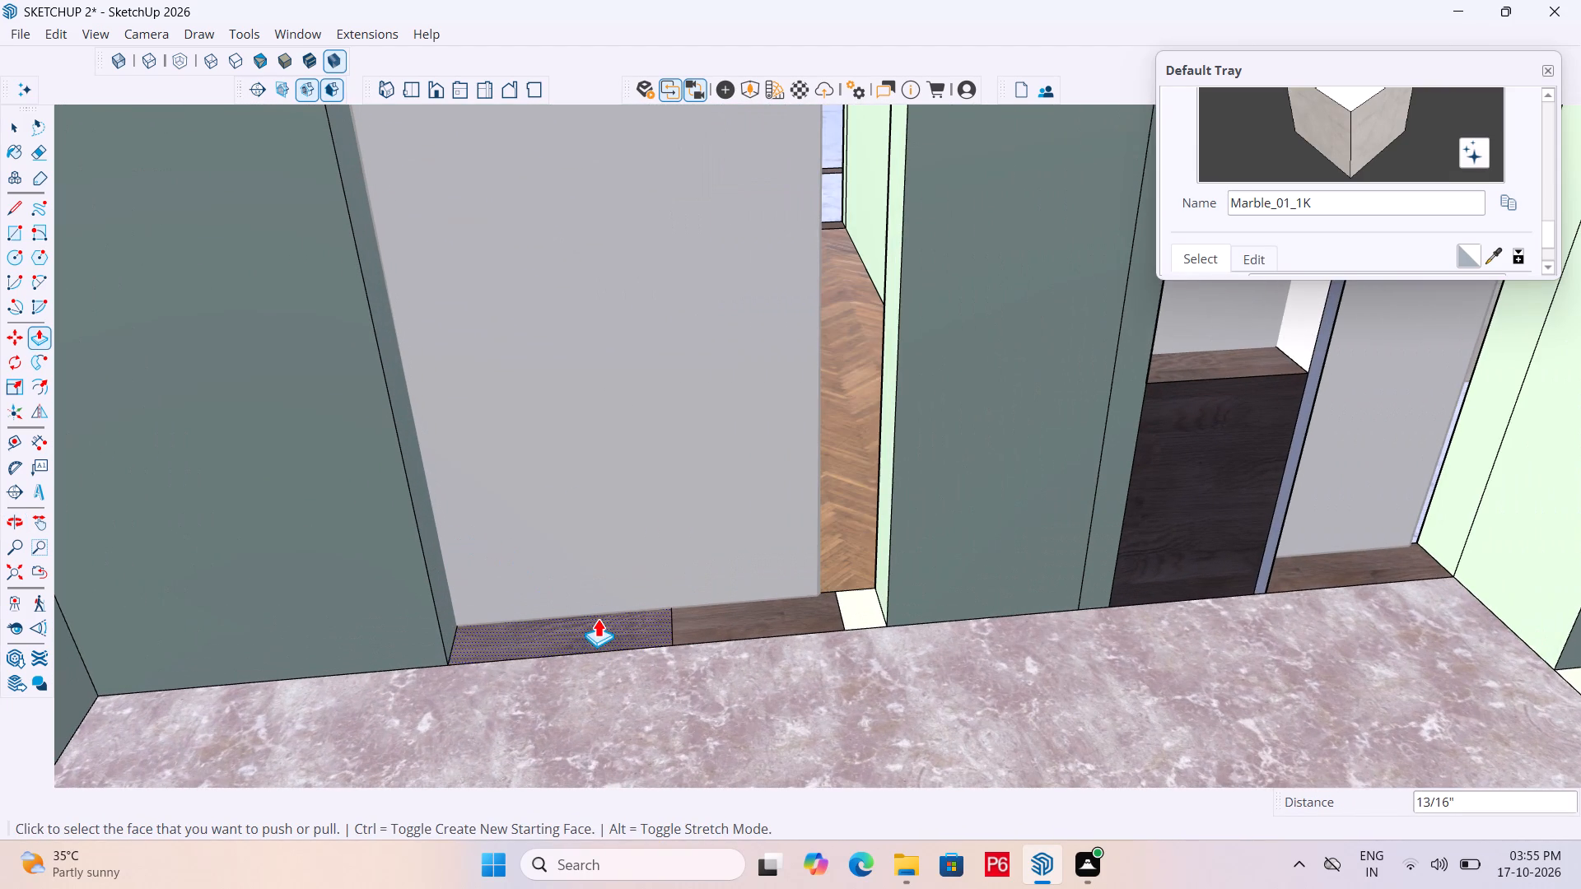
pyautogui.click(607, 623)
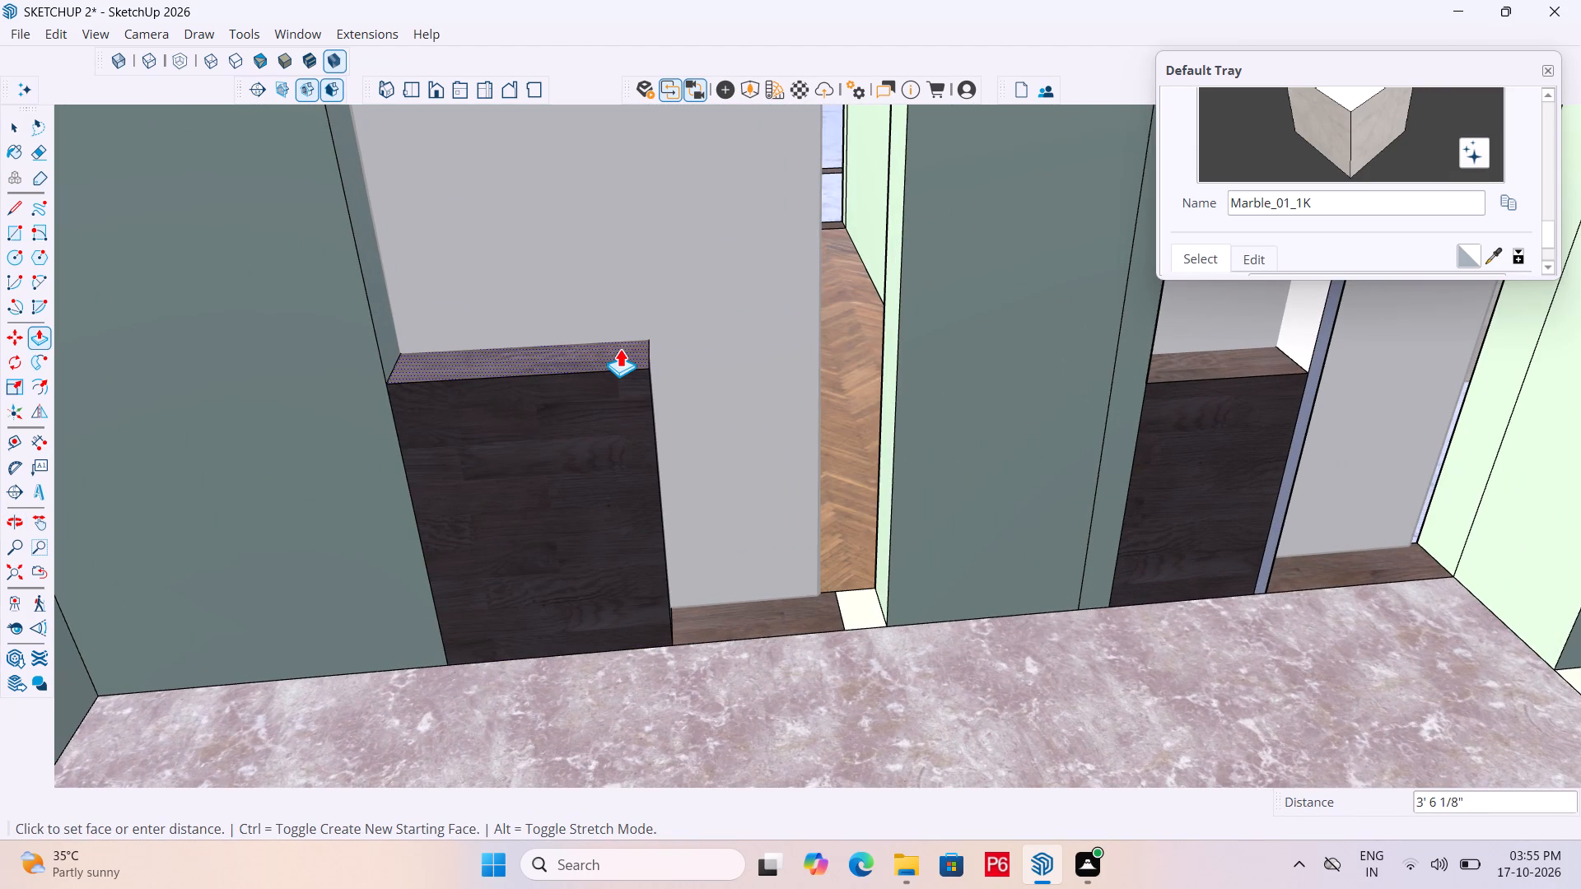
pyautogui.press('4')
pyautogui.press('BackSpace')
pyautogui.write("3'")
pyautogui.press('Return')
# Extrude the free side face of the wider opening's 3' block about 1 15/16" as a new section.
pyautogui.scroll(-7, 745, 299)
pyautogui.moveTo(619, 325); pyautogui.dragTo(492, 331, button='middle')
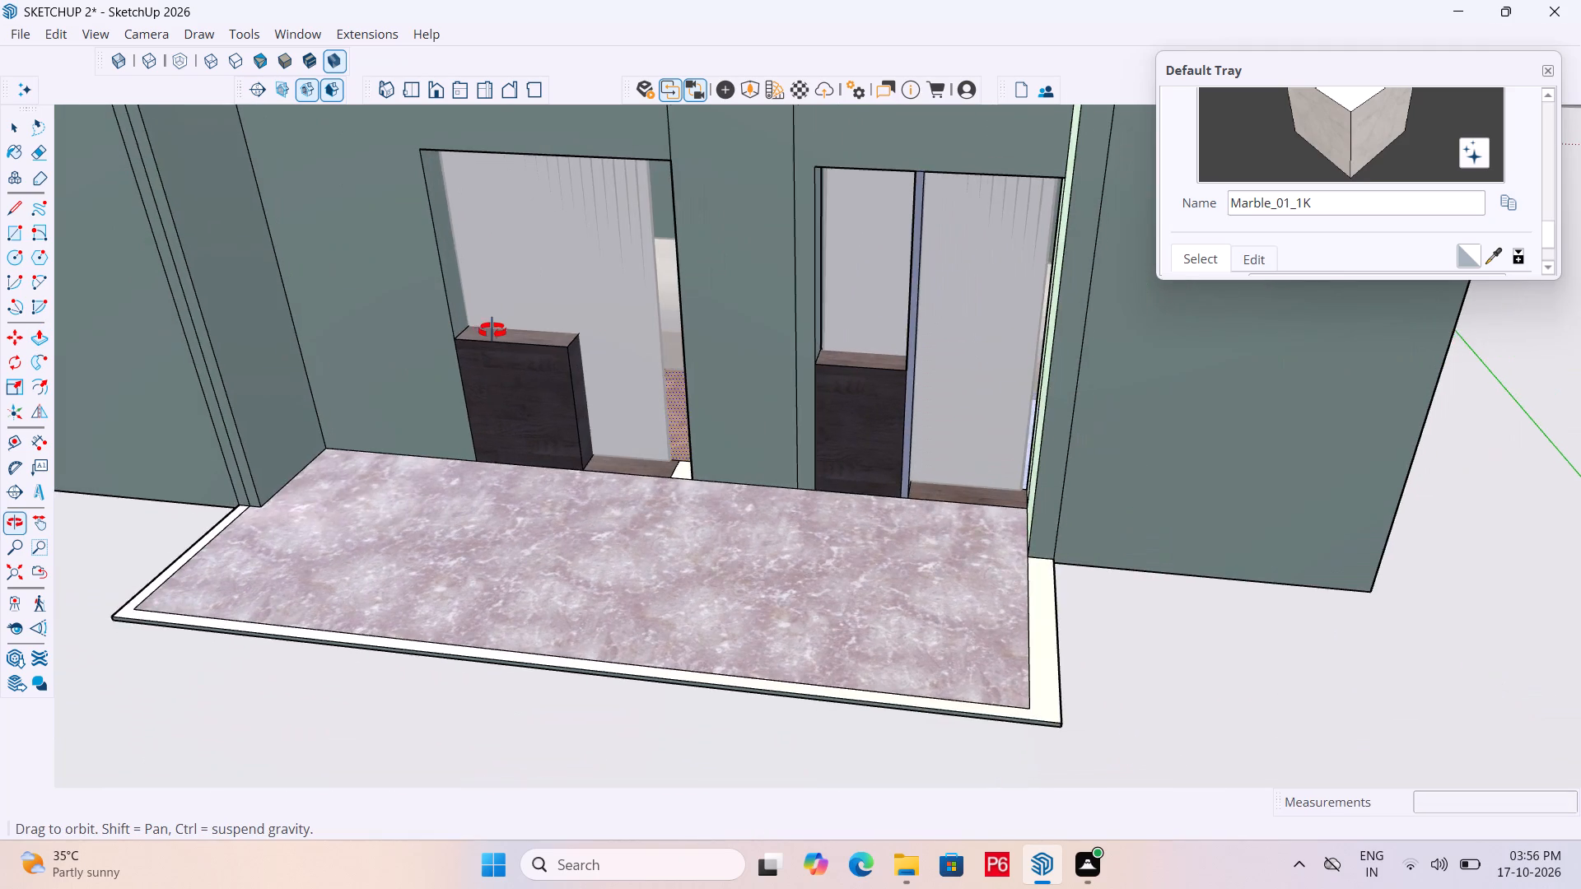
pyautogui.moveTo(492, 331); pyautogui.dragTo(506, 342, button='middle')
pyautogui.scroll(4, 506, 342)
pyautogui.click(636, 414)
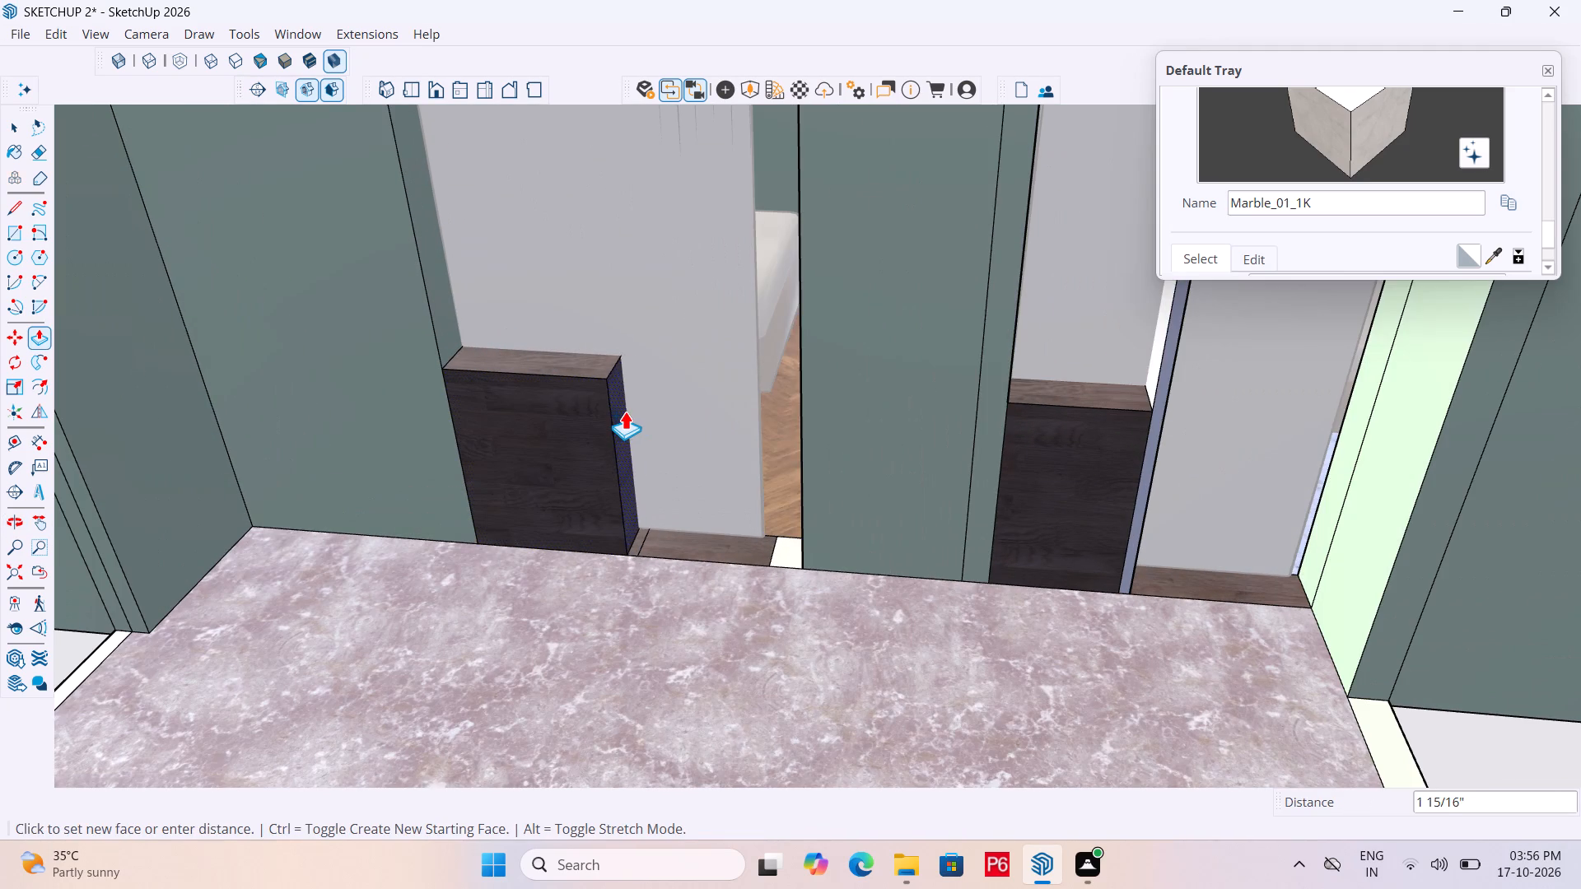
pyautogui.click(625, 411)
# Extrude the new thin section's top face up 4' to the underside of the wall above the wider opening.
pyautogui.scroll(6, 606, 342)
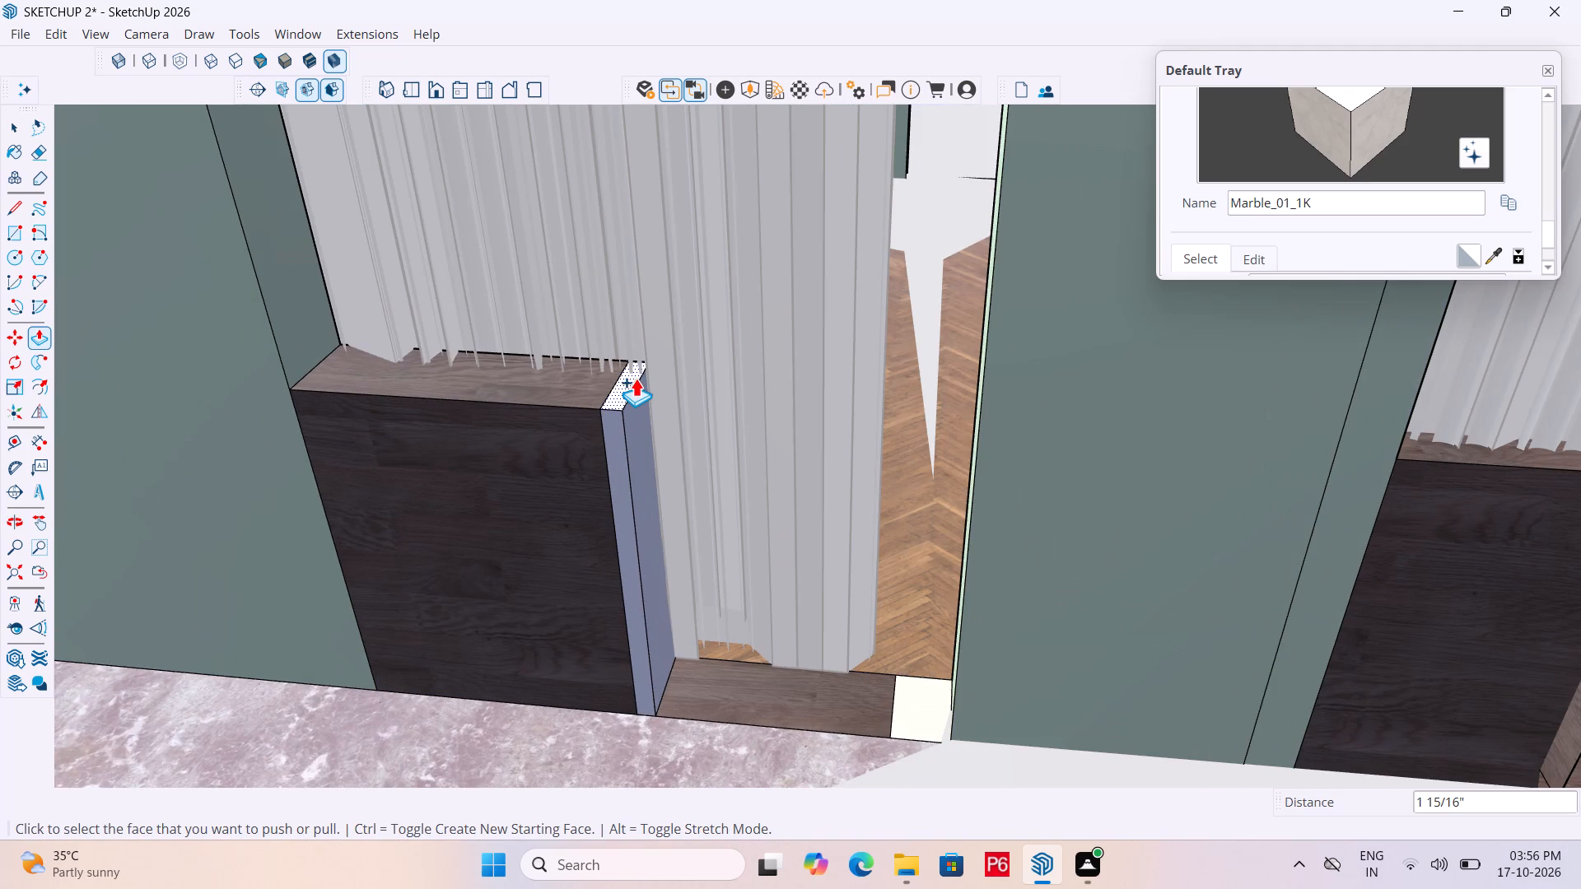
pyautogui.click(636, 378)
pyautogui.scroll(-6, 634, 54)
pyautogui.scroll(-8, 641, 206)
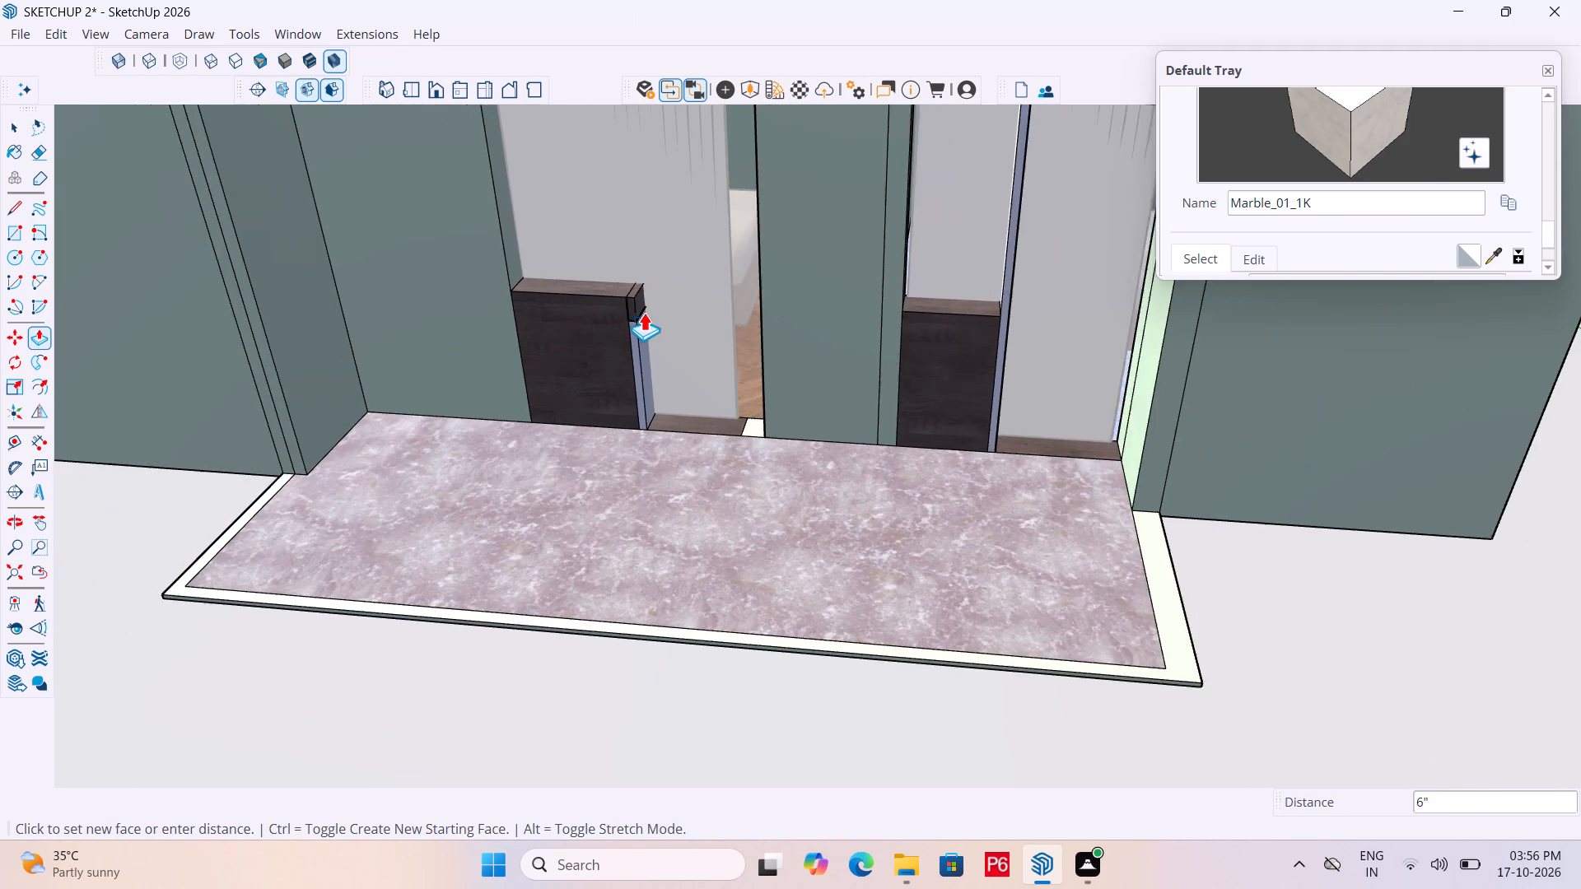
pyautogui.scroll(-5, 667, 263)
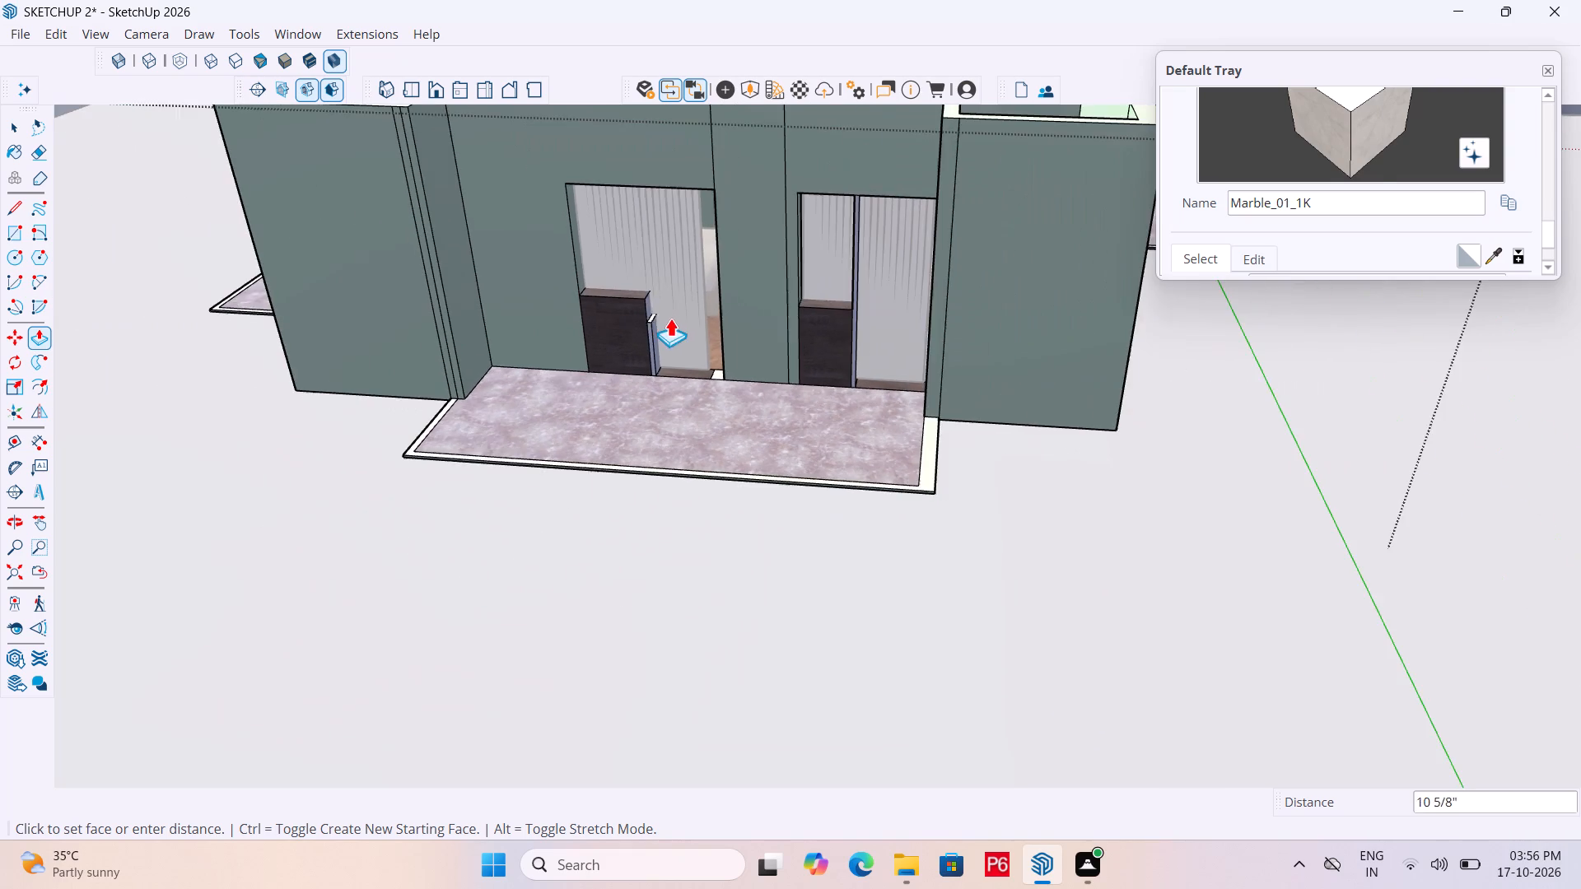
pyautogui.scroll(6, 625, 158)
pyautogui.moveTo(669, 184); pyautogui.dragTo(623, 201, button='middle')
pyautogui.scroll(-4, 558, 341)
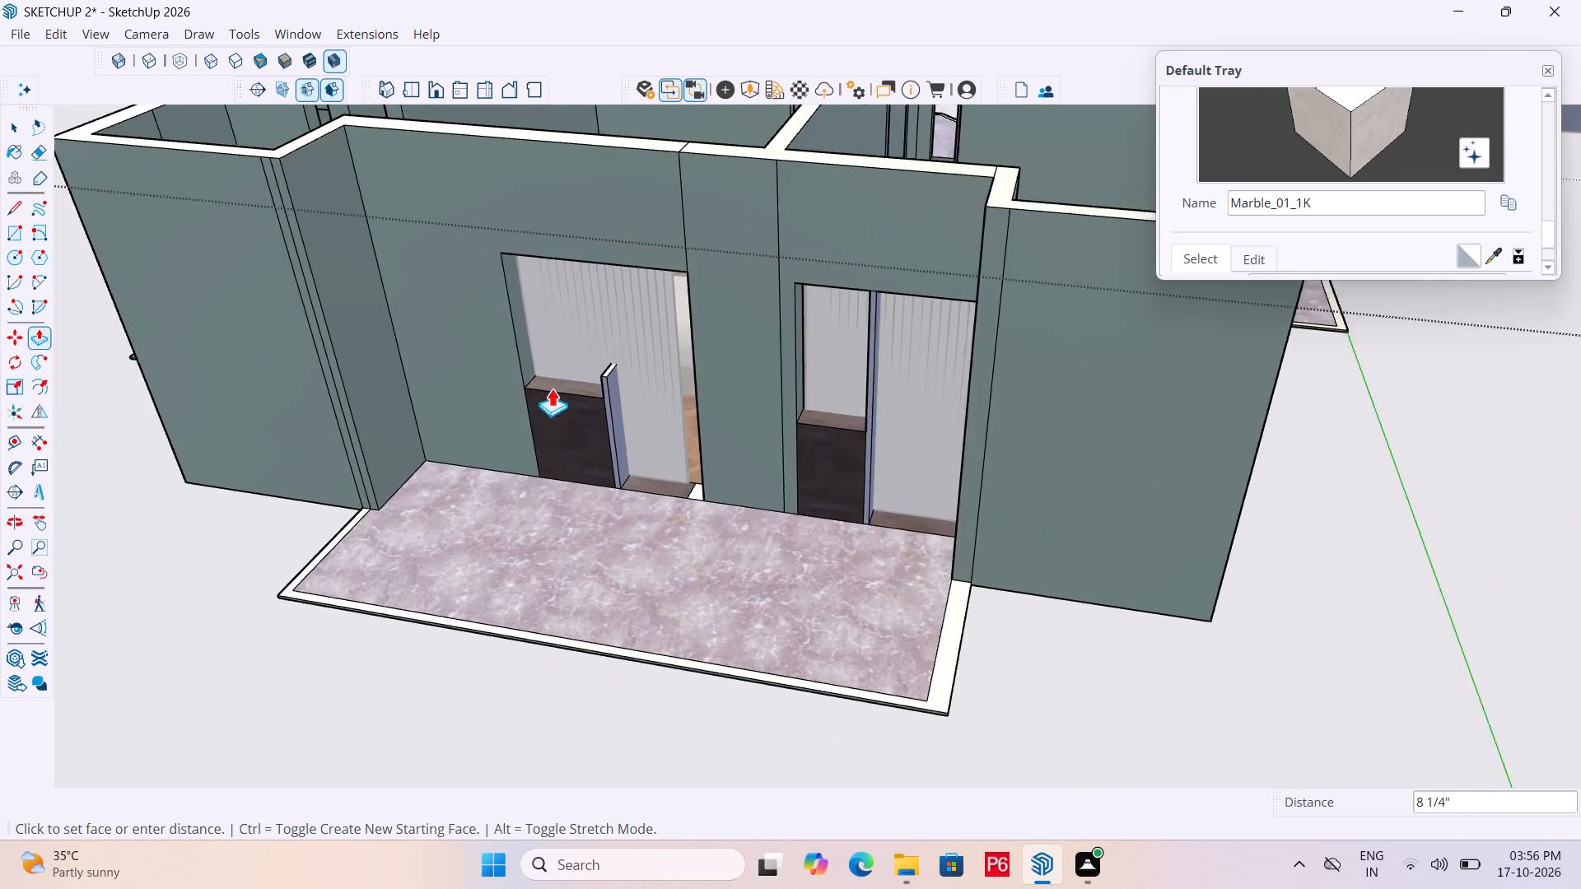
pyautogui.scroll(14, 599, 254)
pyautogui.scroll(4, 525, 337)
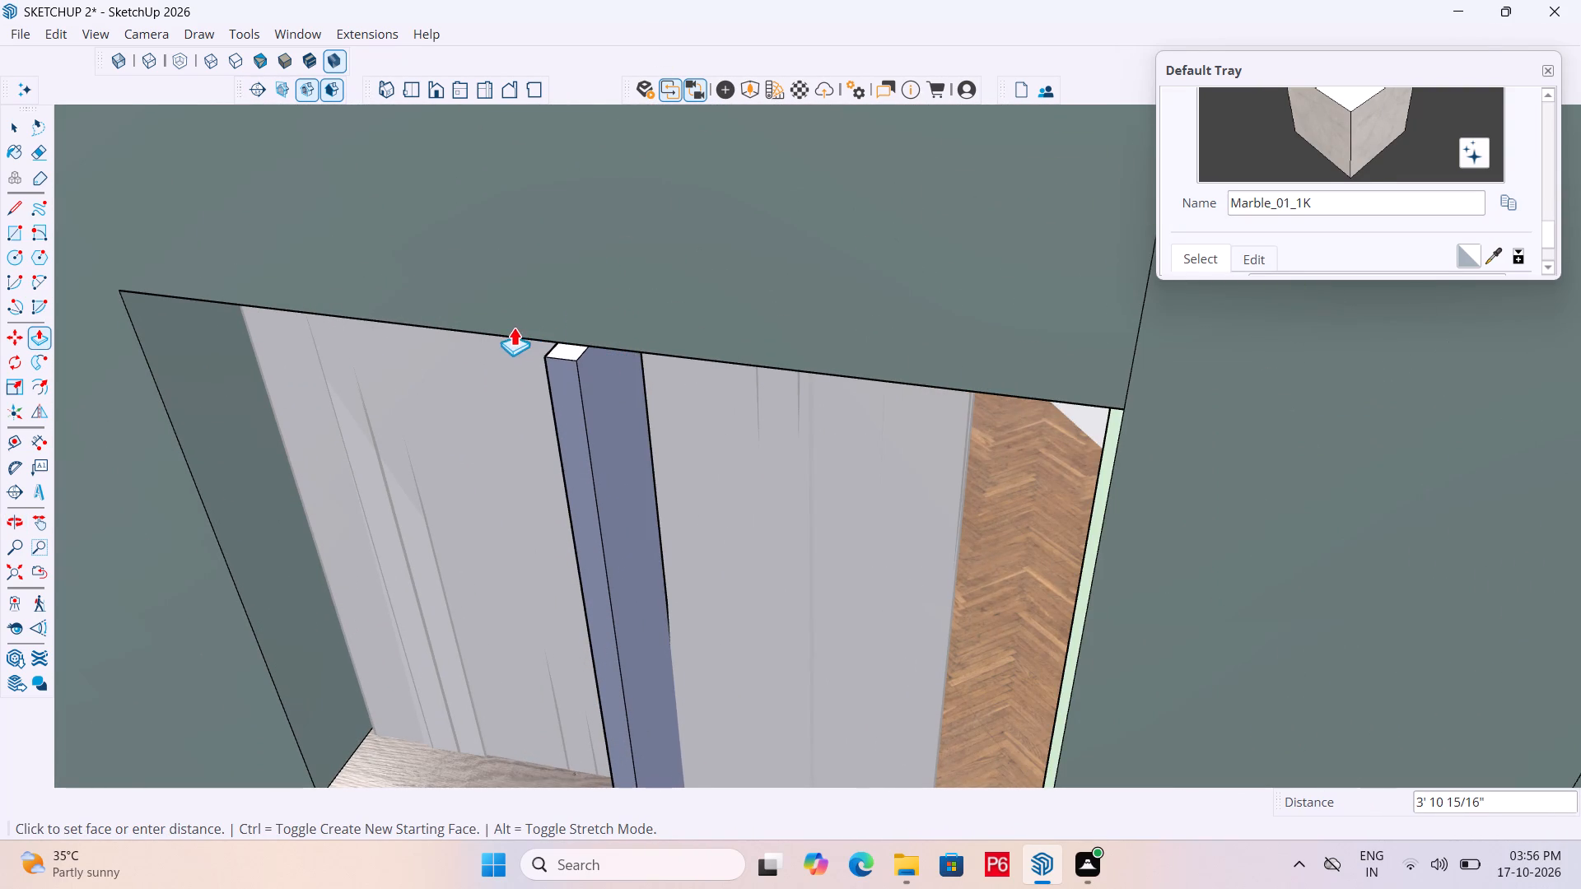
pyautogui.scroll(6, 605, 334)
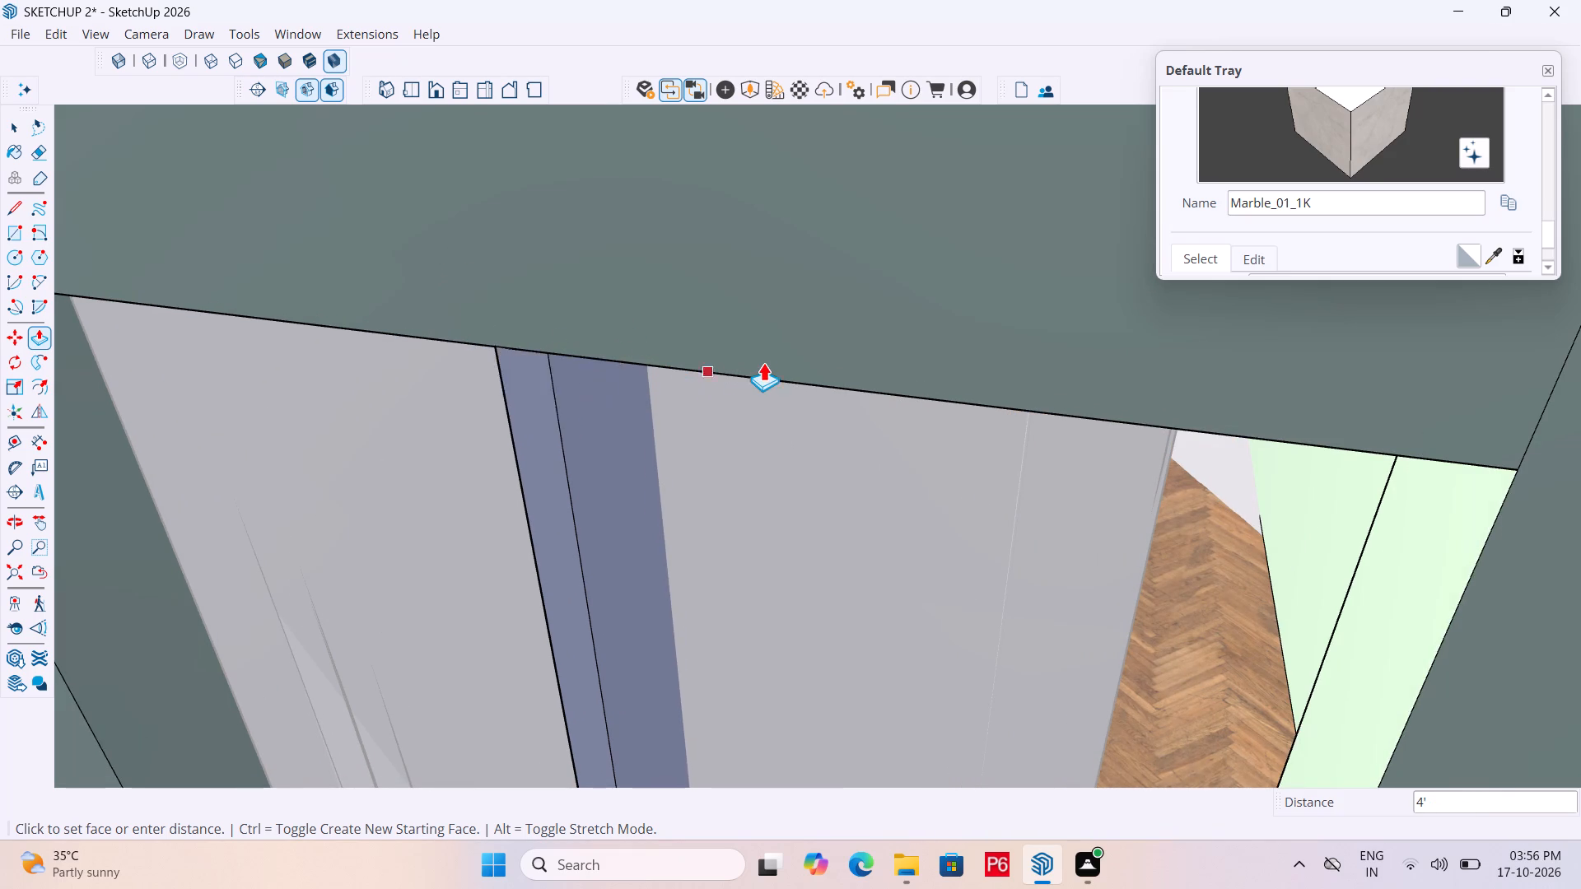
pyautogui.moveTo(757, 359); pyautogui.dragTo(727, 58, button='middle')
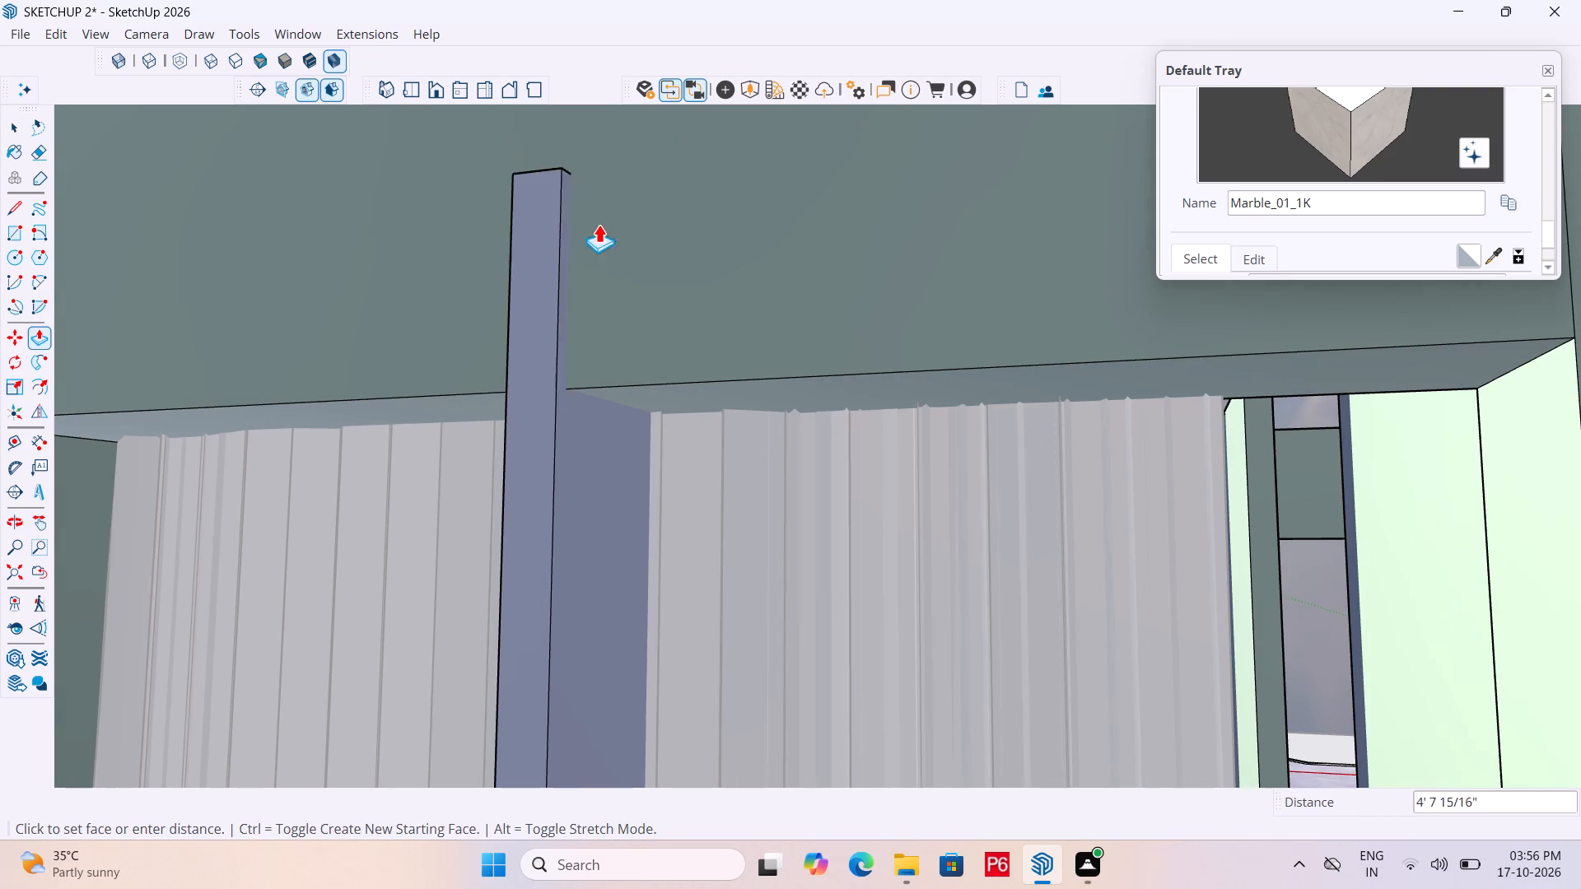
pyautogui.click(678, 394)
# Save the model.
pyautogui.scroll(-7, 512, 275)
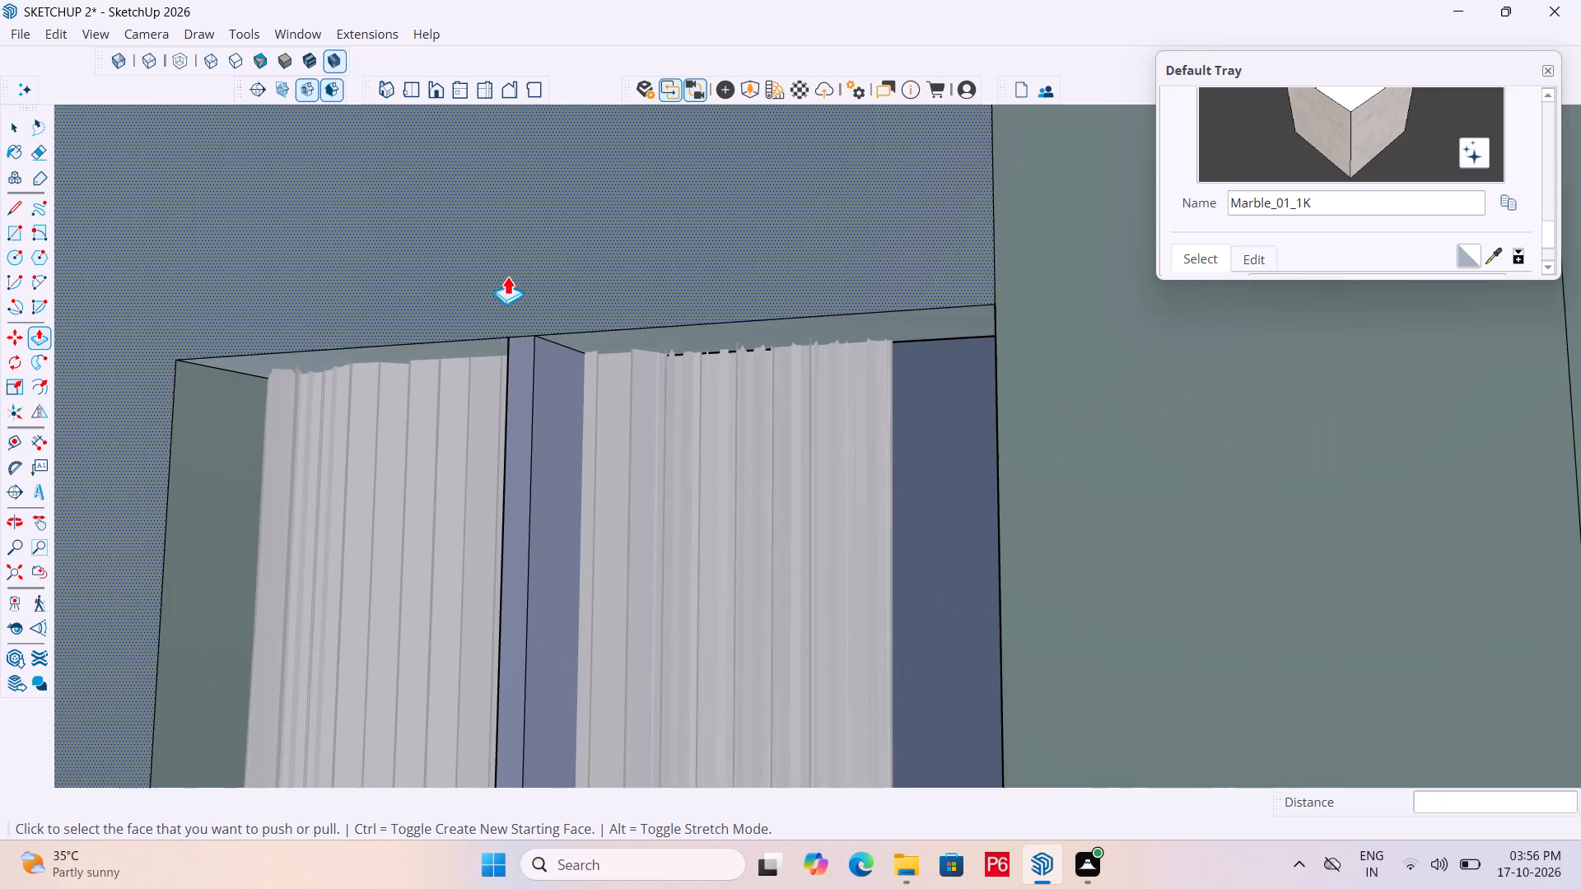
pyautogui.scroll(-14, 512, 268)
pyautogui.moveTo(500, 273); pyautogui.dragTo(514, 384, button='middle')
pyautogui.hotkey('ctrl', 's')
pyautogui.hotkey('ctrl', 's')
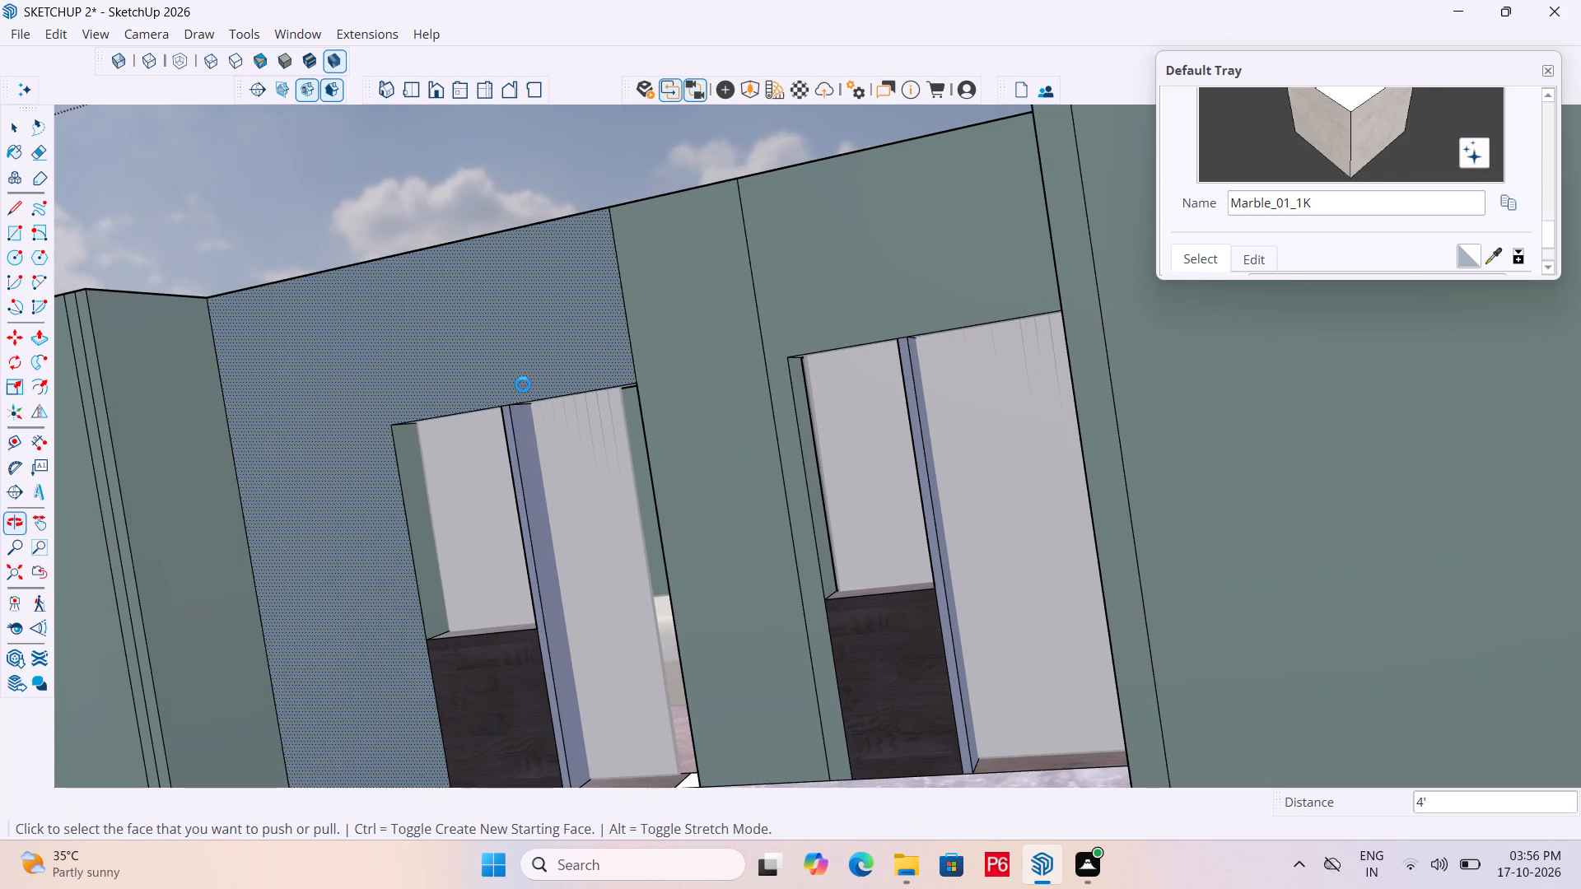
# Examine the sill blocks and dividing posts in both balcony openings from outside.
pyautogui.scroll(-10, 833, 254)
pyautogui.moveTo(922, 382); pyautogui.dragTo(980, 494, button='middle')
pyautogui.scroll(-1, 922, 382)
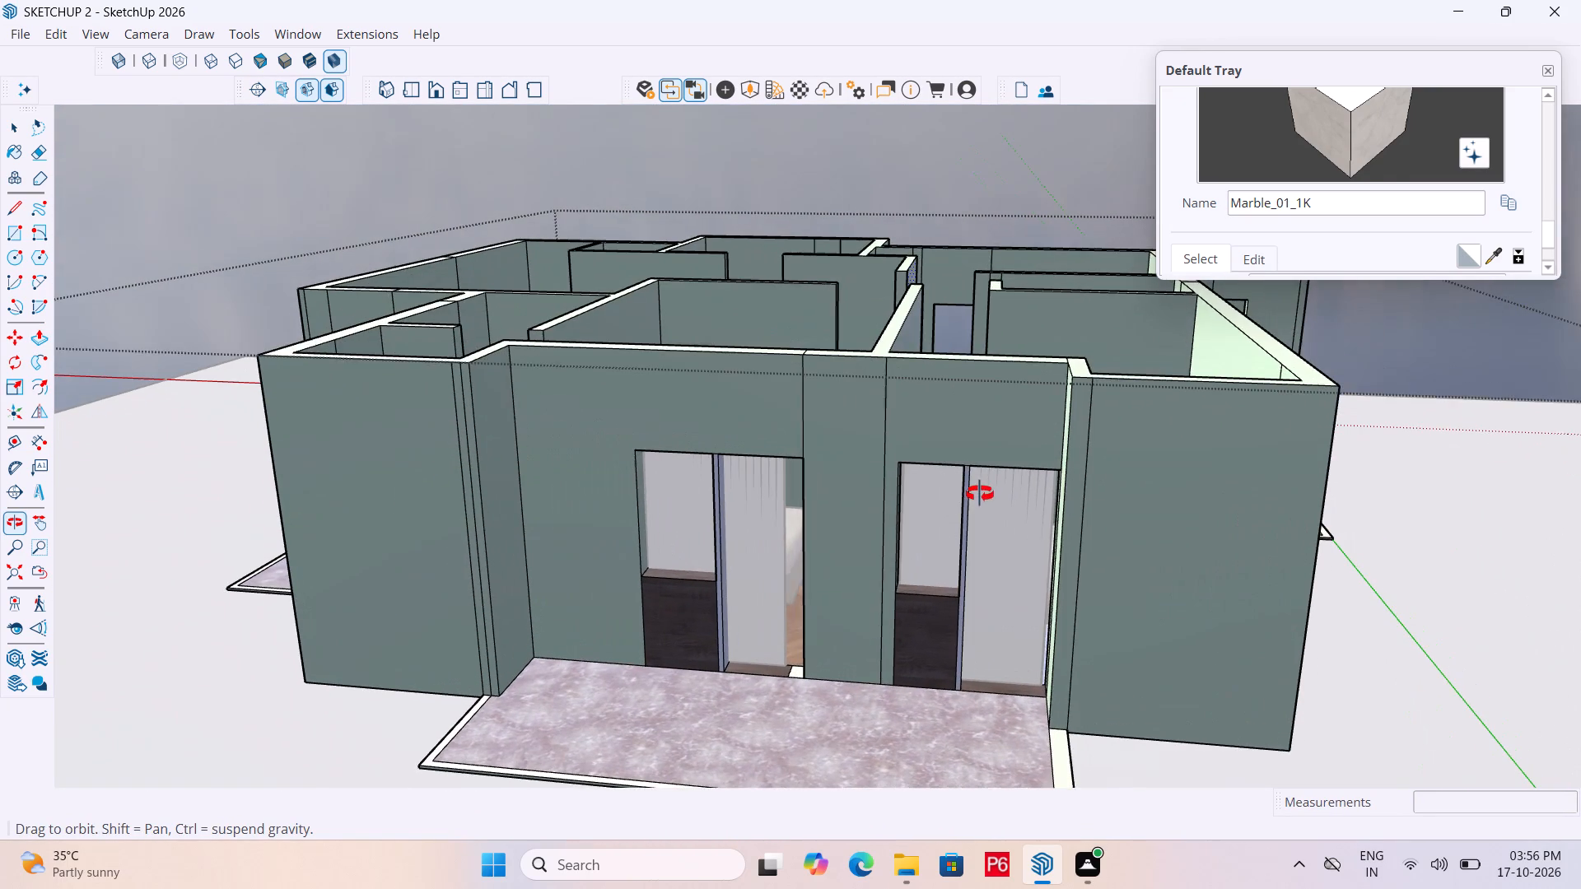
pyautogui.moveTo(980, 494); pyautogui.dragTo(979, 491, button='middle')
pyautogui.moveTo(744, 515); pyautogui.dragTo(819, 531, button='middle')
pyautogui.scroll(11, 894, 682)
pyautogui.scroll(-6, 742, 678)
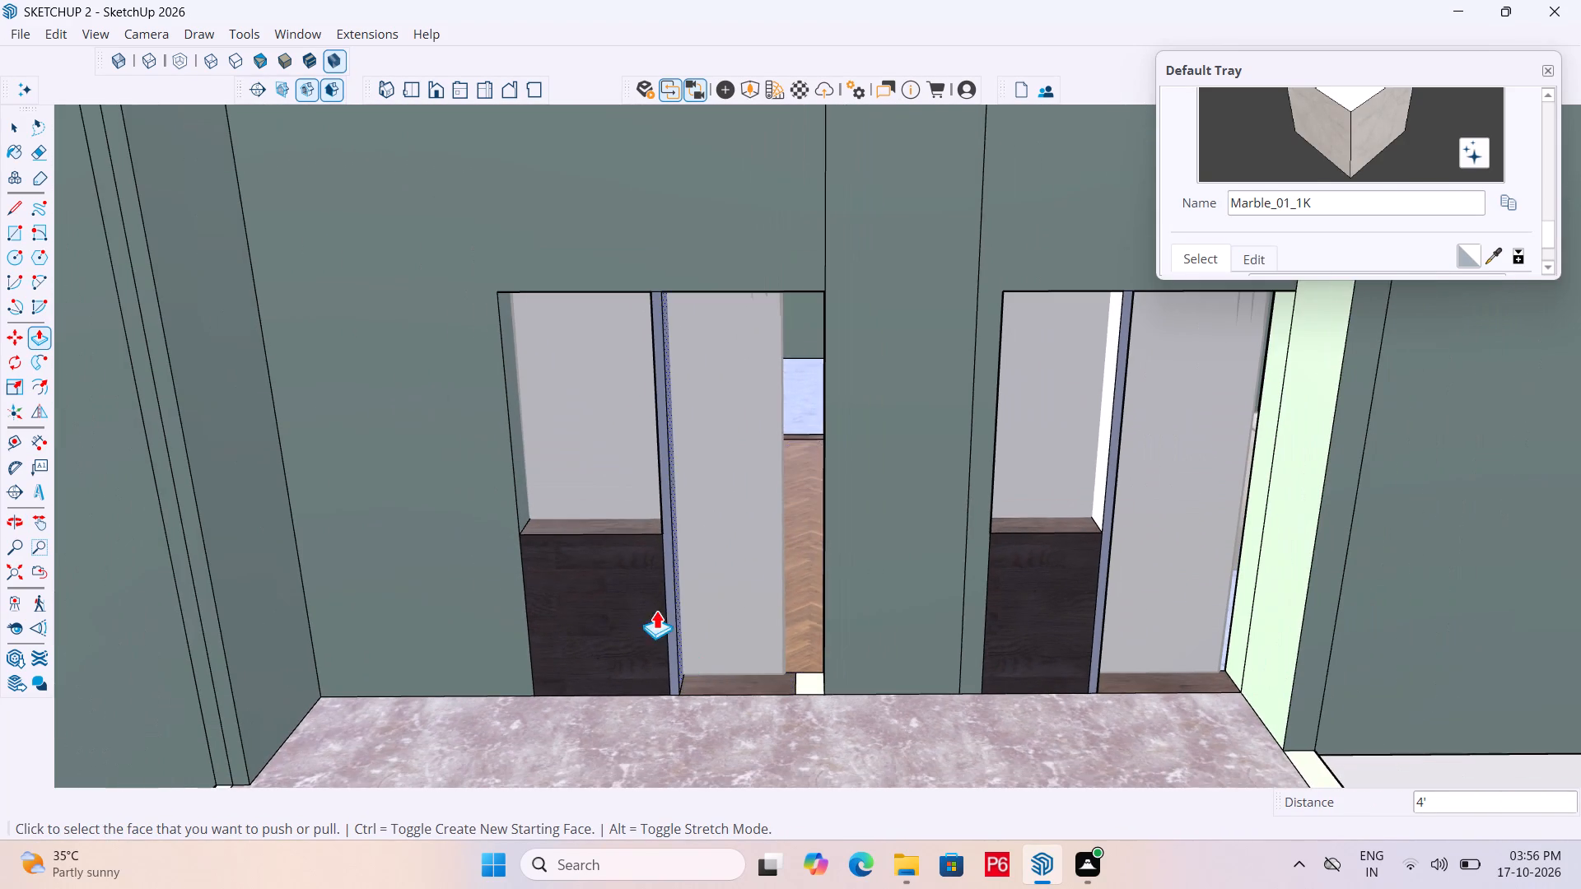
pyautogui.moveTo(630, 557); pyautogui.dragTo(651, 582, button='middle')
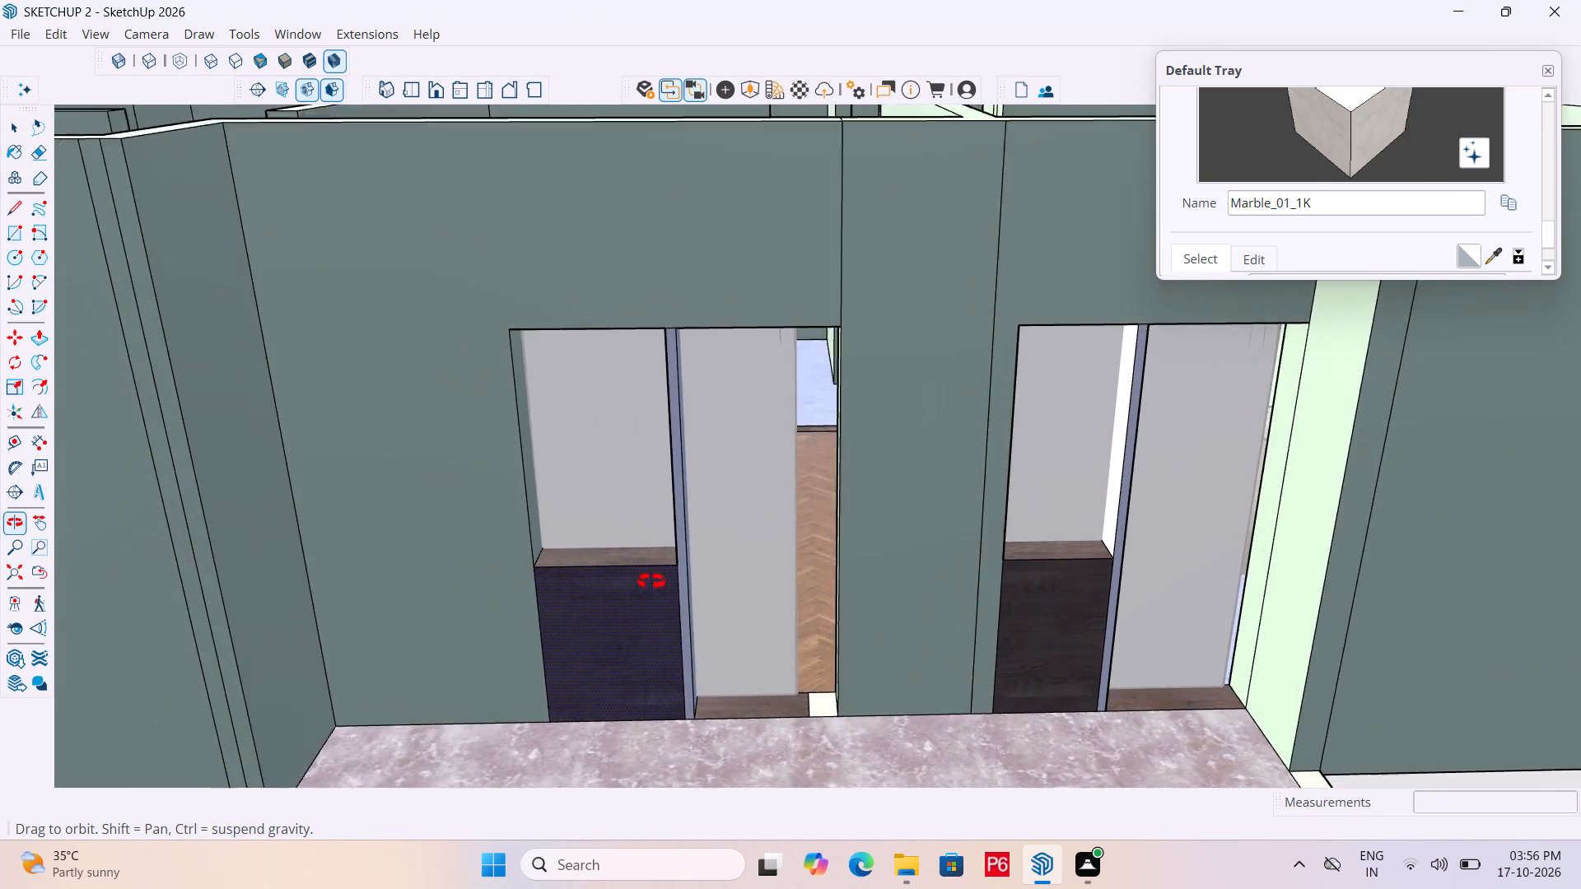
pyautogui.moveTo(651, 582); pyautogui.dragTo(749, 594, button='middle')
# Sample Marble_06_1K from the balcony floor and paint the wider opening's white threshold strip and adjoining wood threshold with it.
pyautogui.scroll(6, 1024, 698)
pyautogui.scroll(7, 894, 715)
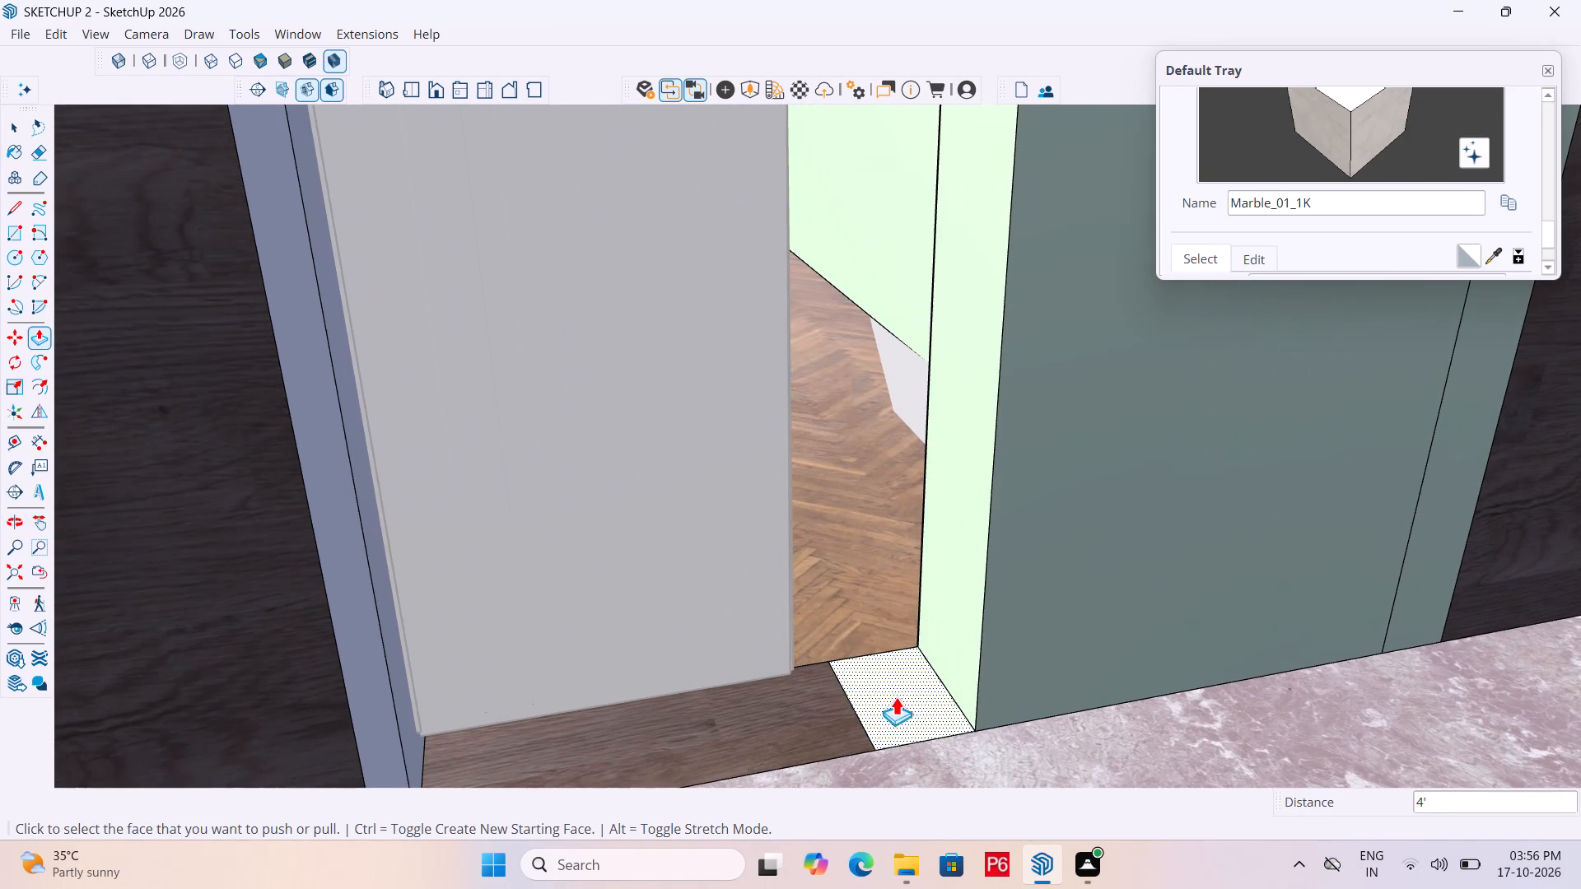
pyautogui.press('space')
pyautogui.click(825, 694)
pyautogui.doubleClick(826, 695)
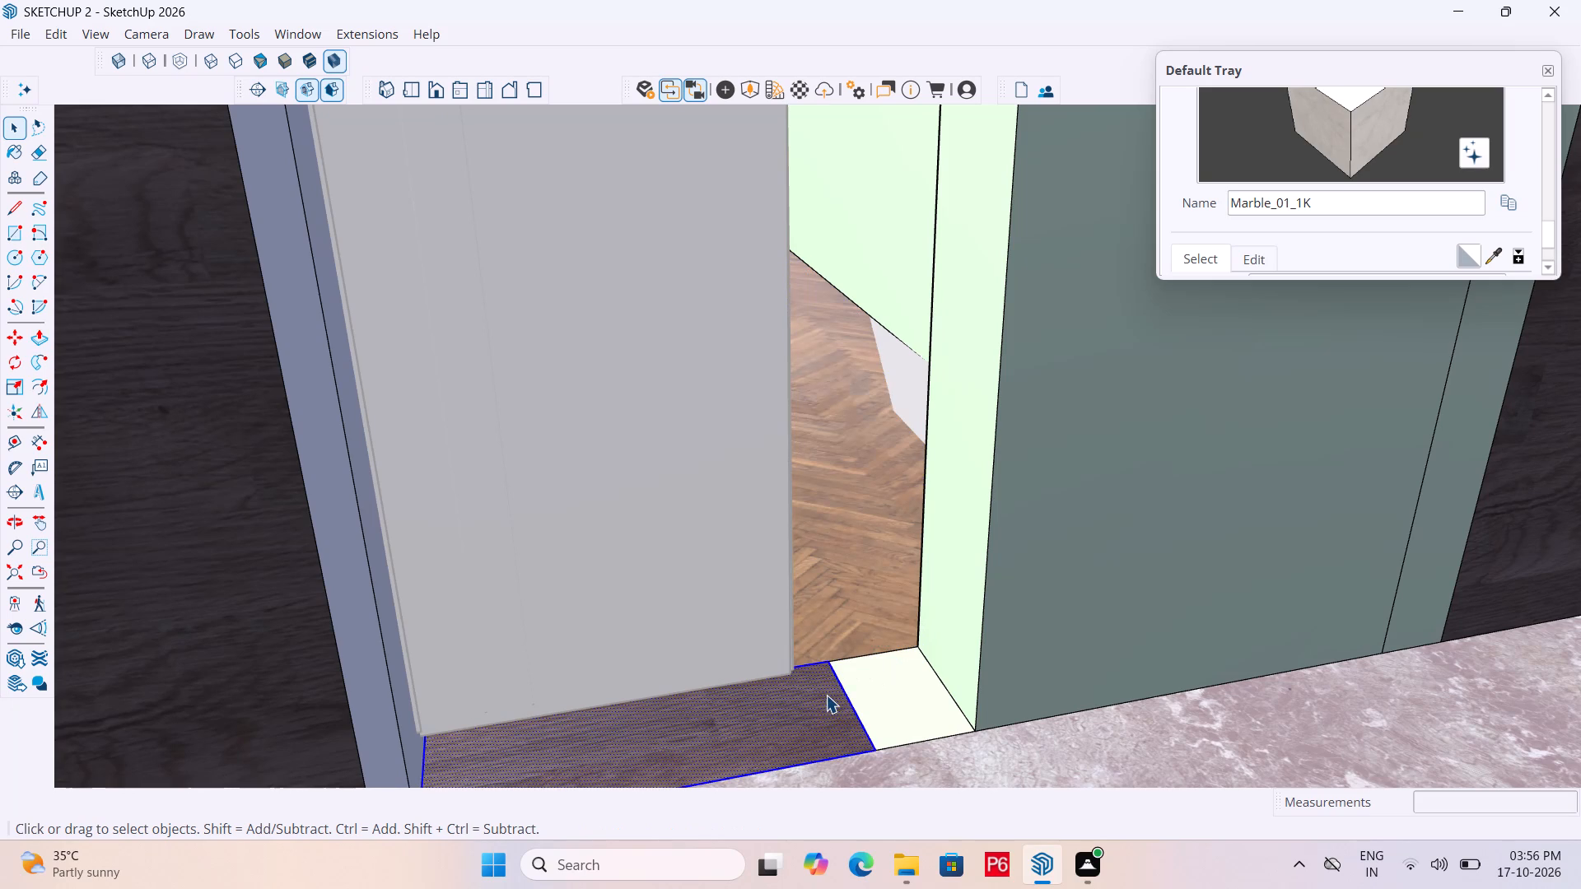
pyautogui.click(830, 698)
pyautogui.click(887, 694)
pyautogui.click(846, 714)
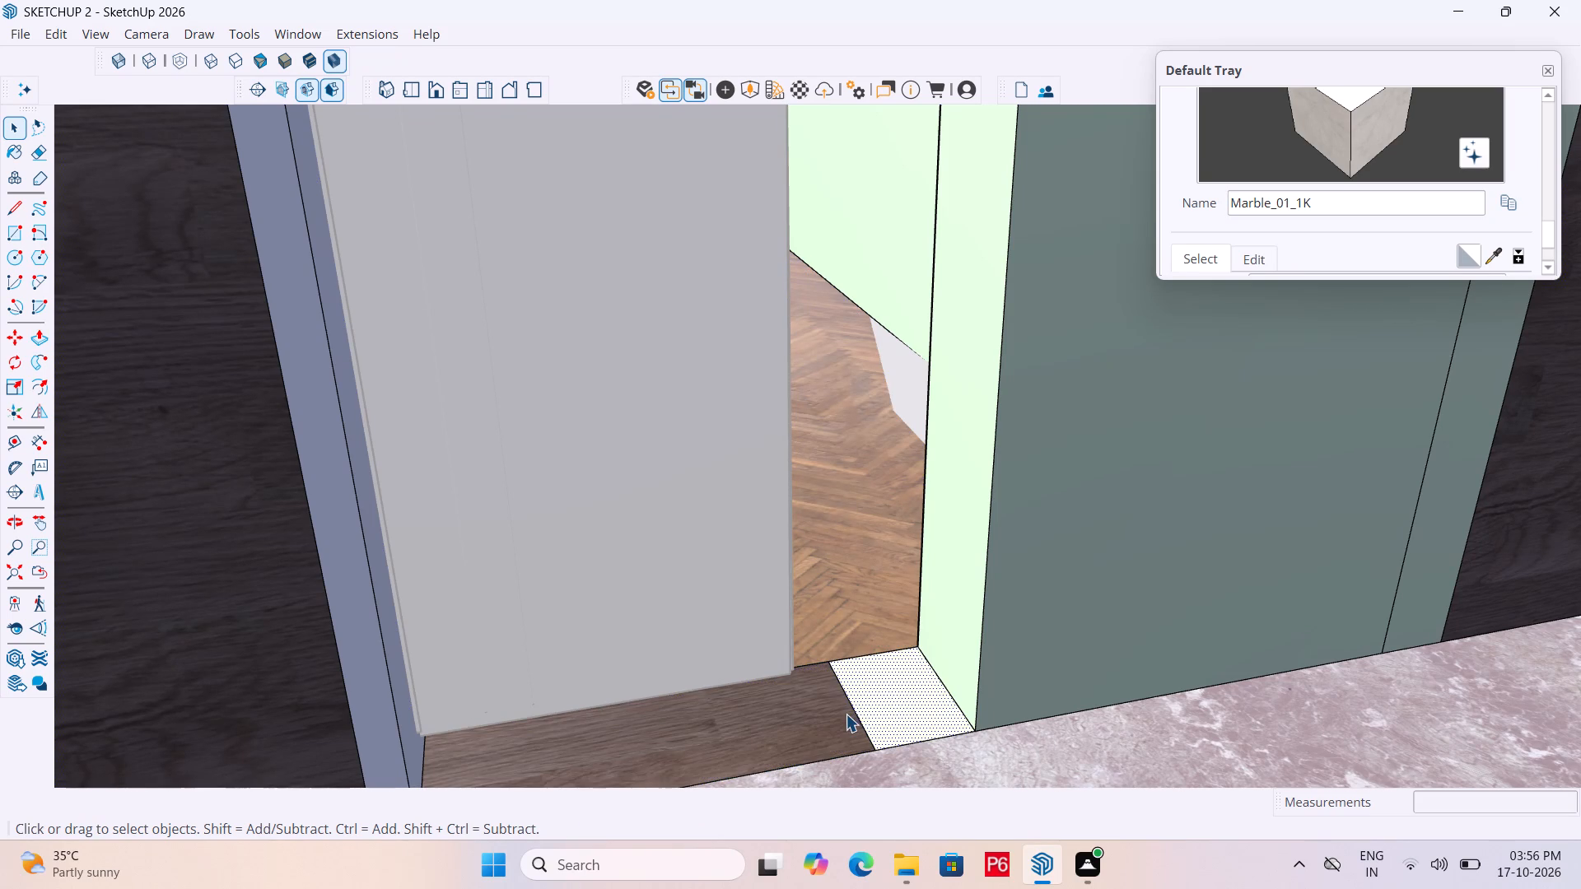
pyautogui.click(898, 692)
pyautogui.click(827, 709)
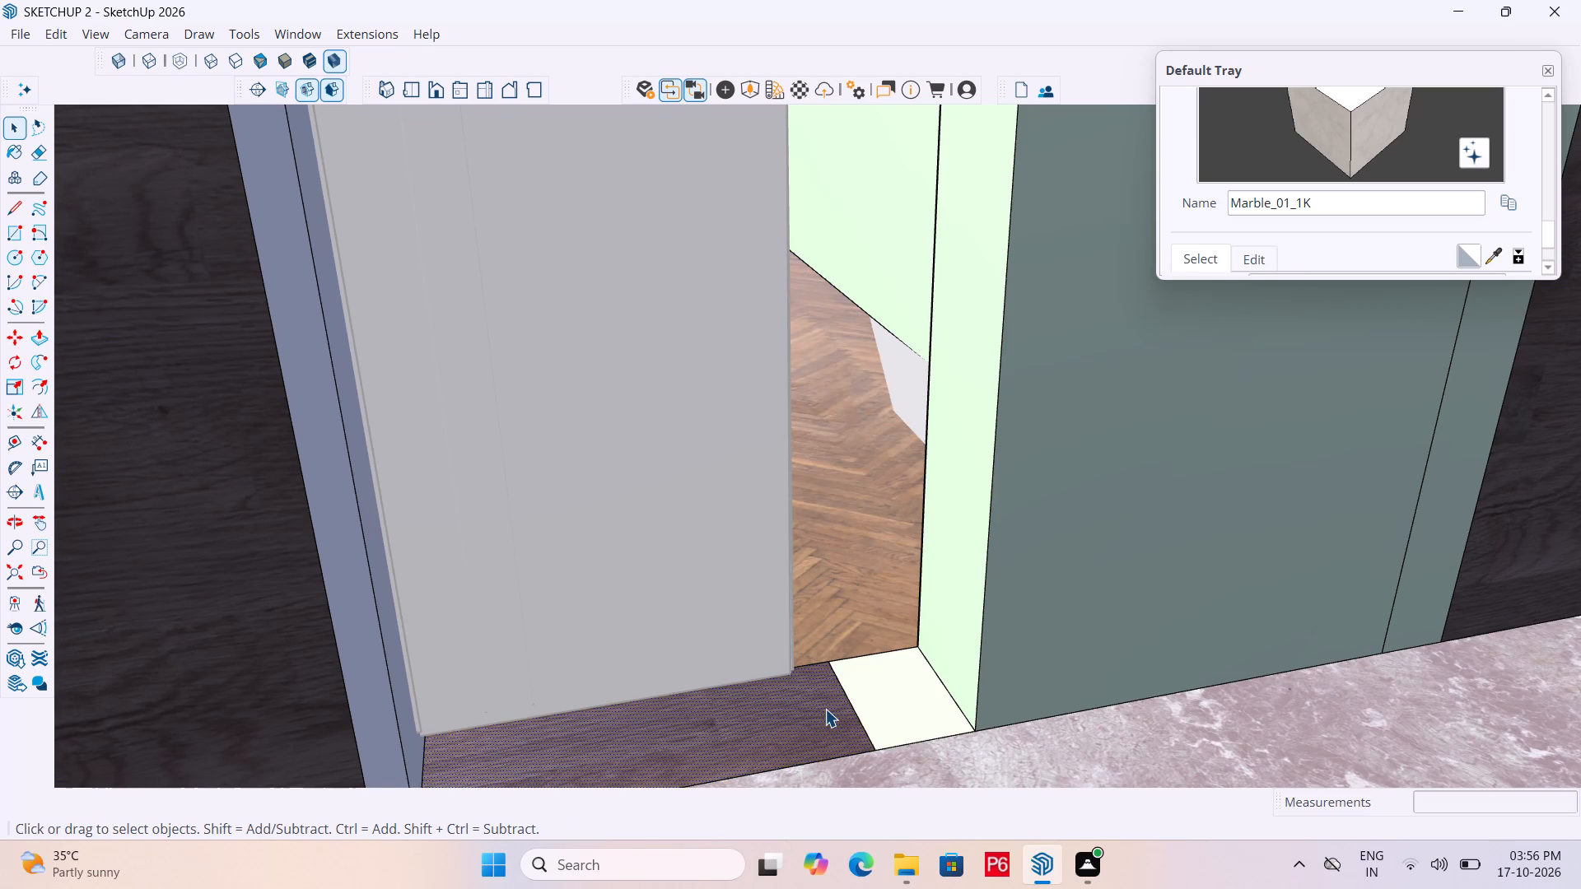
pyautogui.press('b')
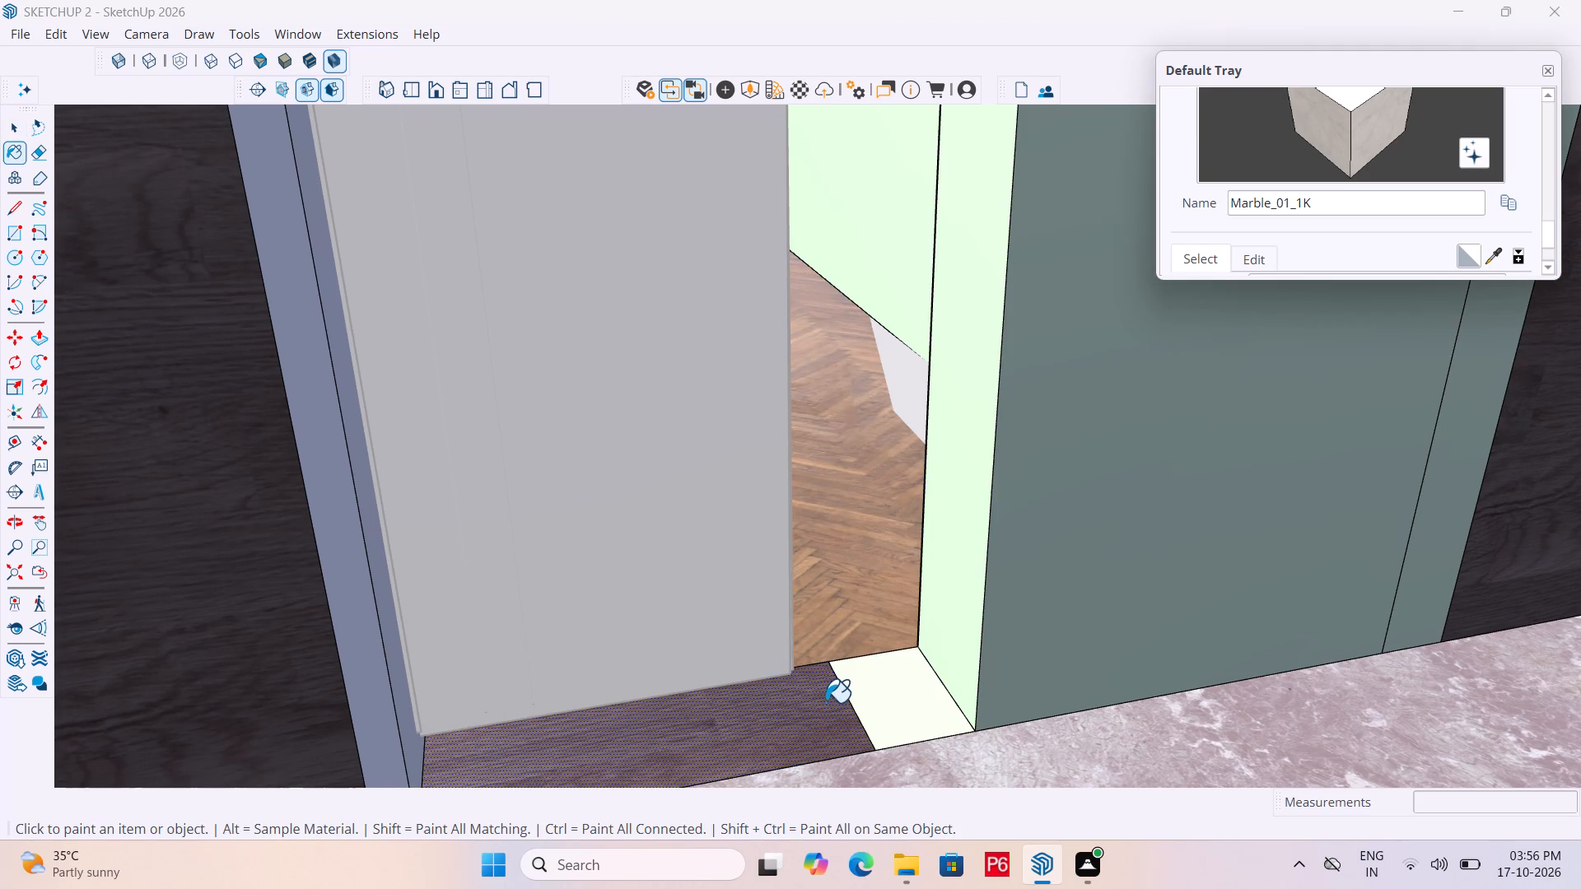
pyautogui.scroll(-8, 830, 646)
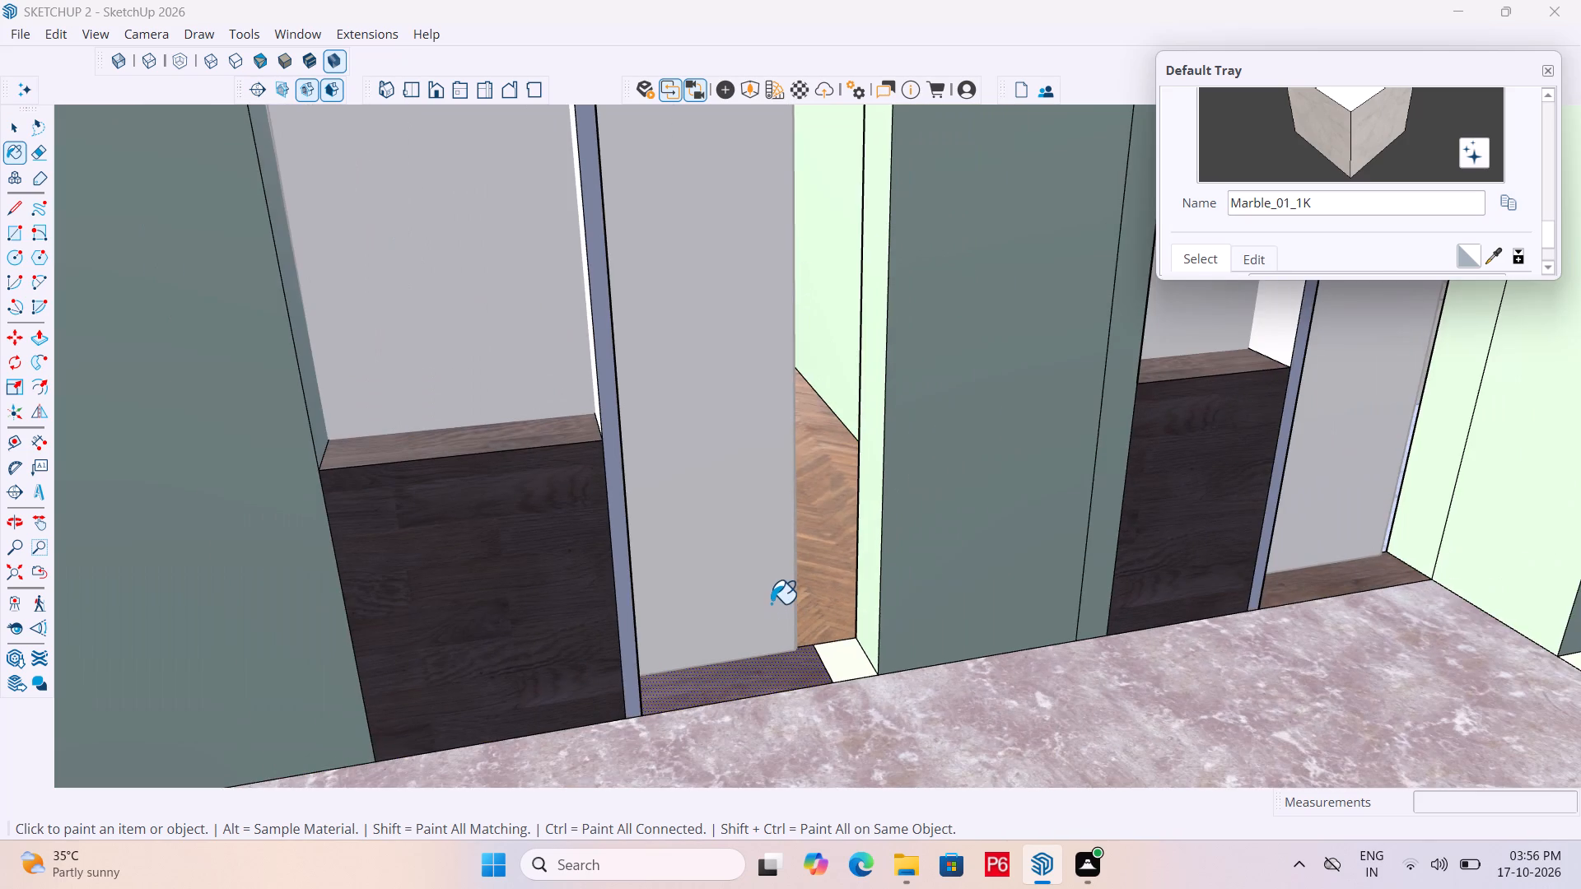
pyautogui.scroll(-8, 777, 553)
pyautogui.scroll(6, 797, 658)
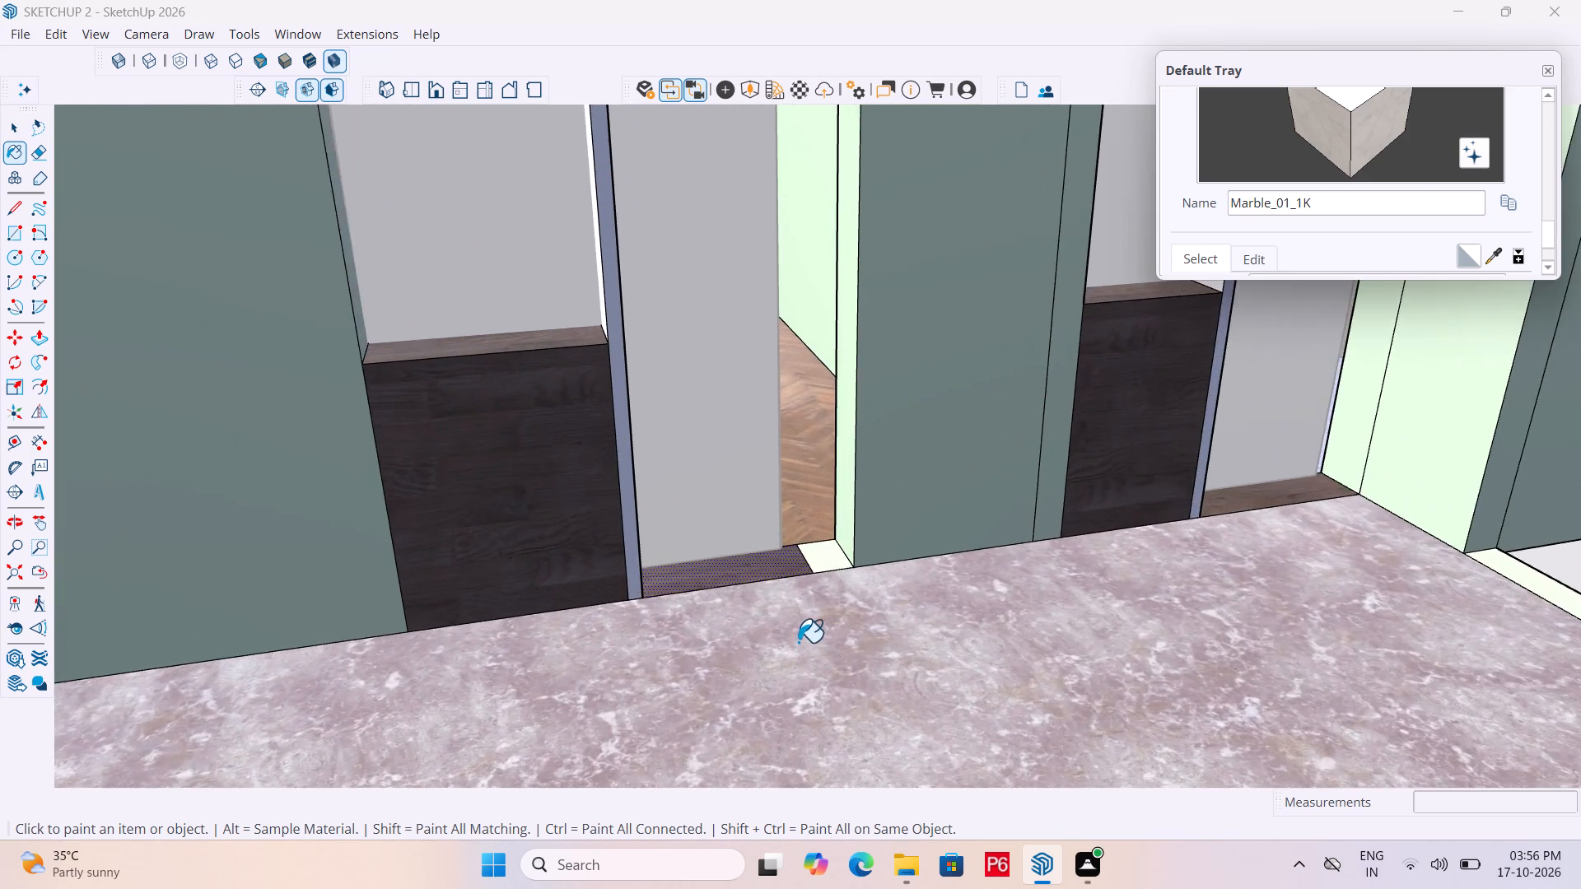
pyautogui.scroll(7, 798, 642)
pyautogui.click(1497, 252)
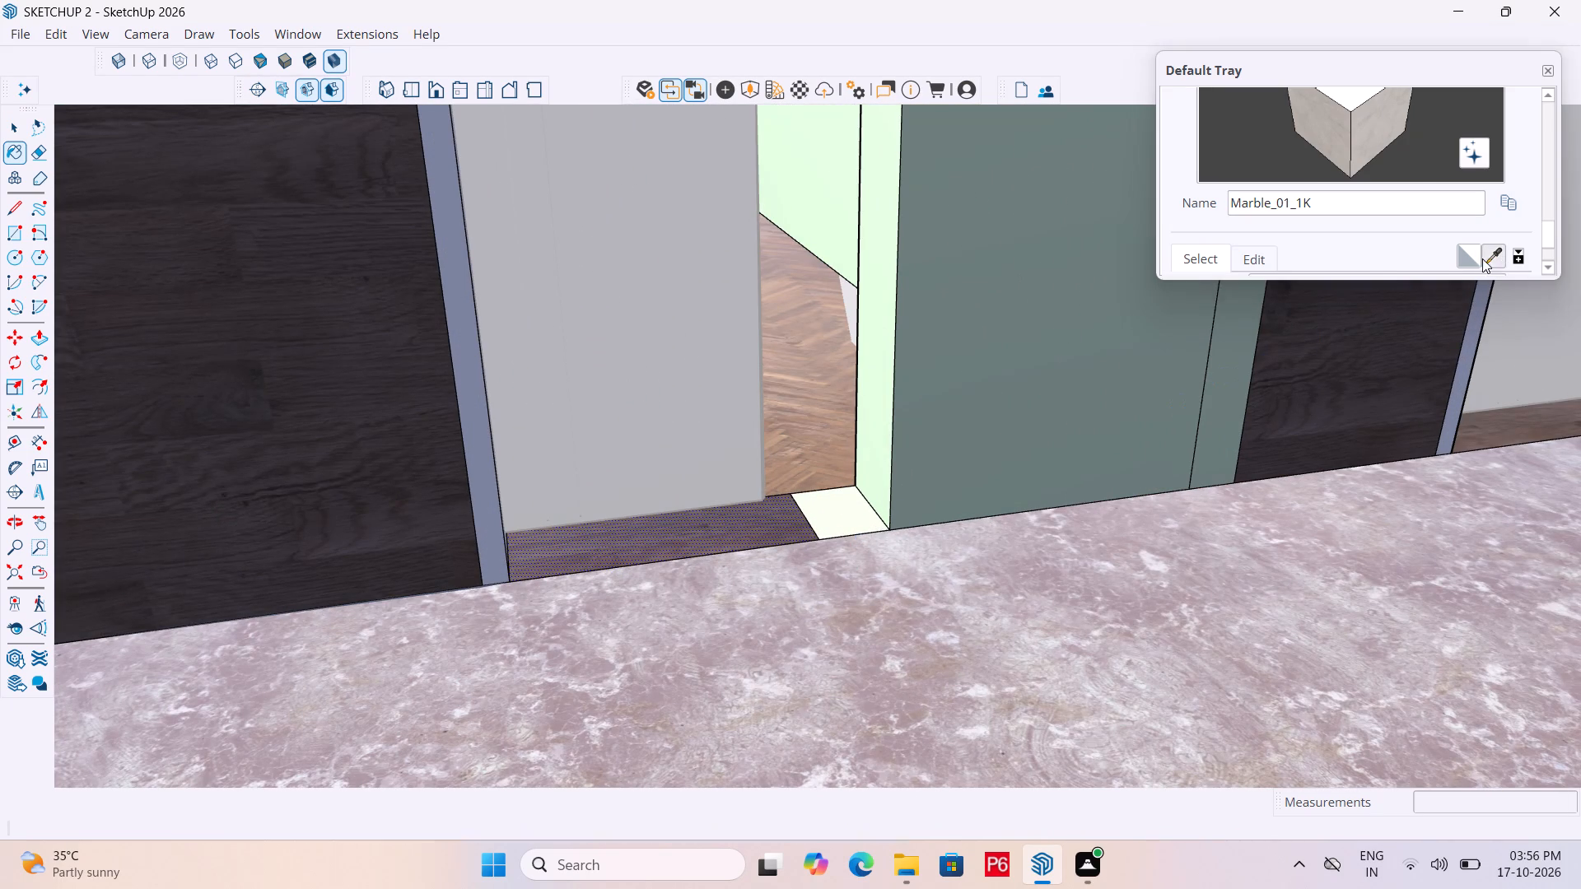
pyautogui.click(1073, 626)
pyautogui.click(825, 515)
pyautogui.click(724, 516)
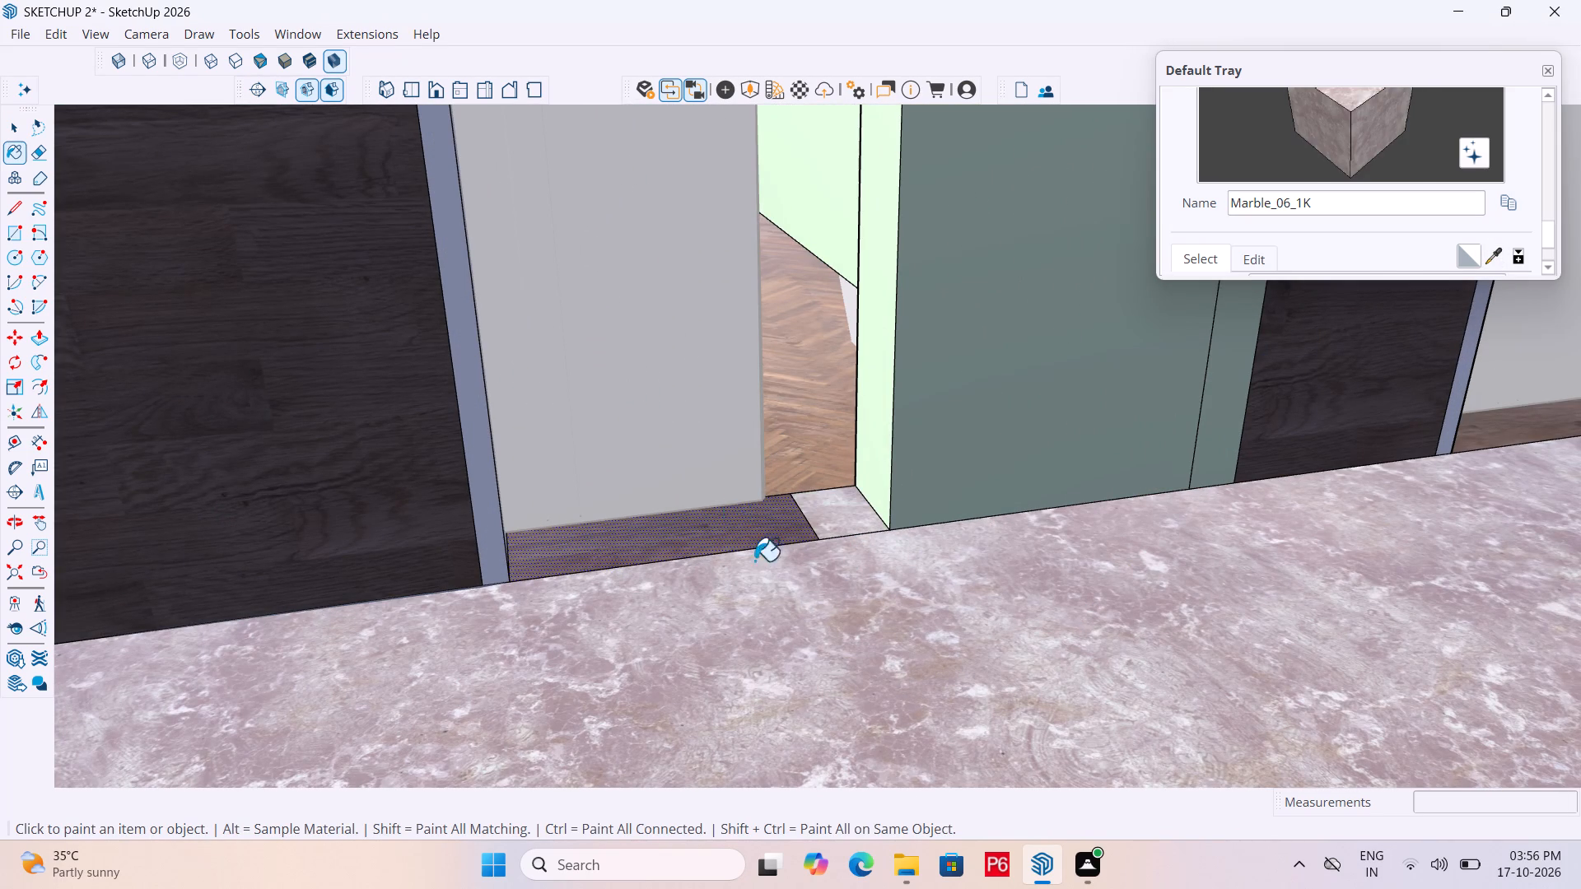
# Erase the edge separating the two marble threshold faces in the wider balcony opening.
pyautogui.scroll(-2, 814, 607)
pyautogui.scroll(4, 786, 519)
pyautogui.press('e')
pyautogui.moveTo(825, 534); pyautogui.dragTo(805, 533)
# Save the model with the wider opening's marble threshold.
pyautogui.scroll(-2, 874, 566)
pyautogui.hotkey('ctrl', 's')
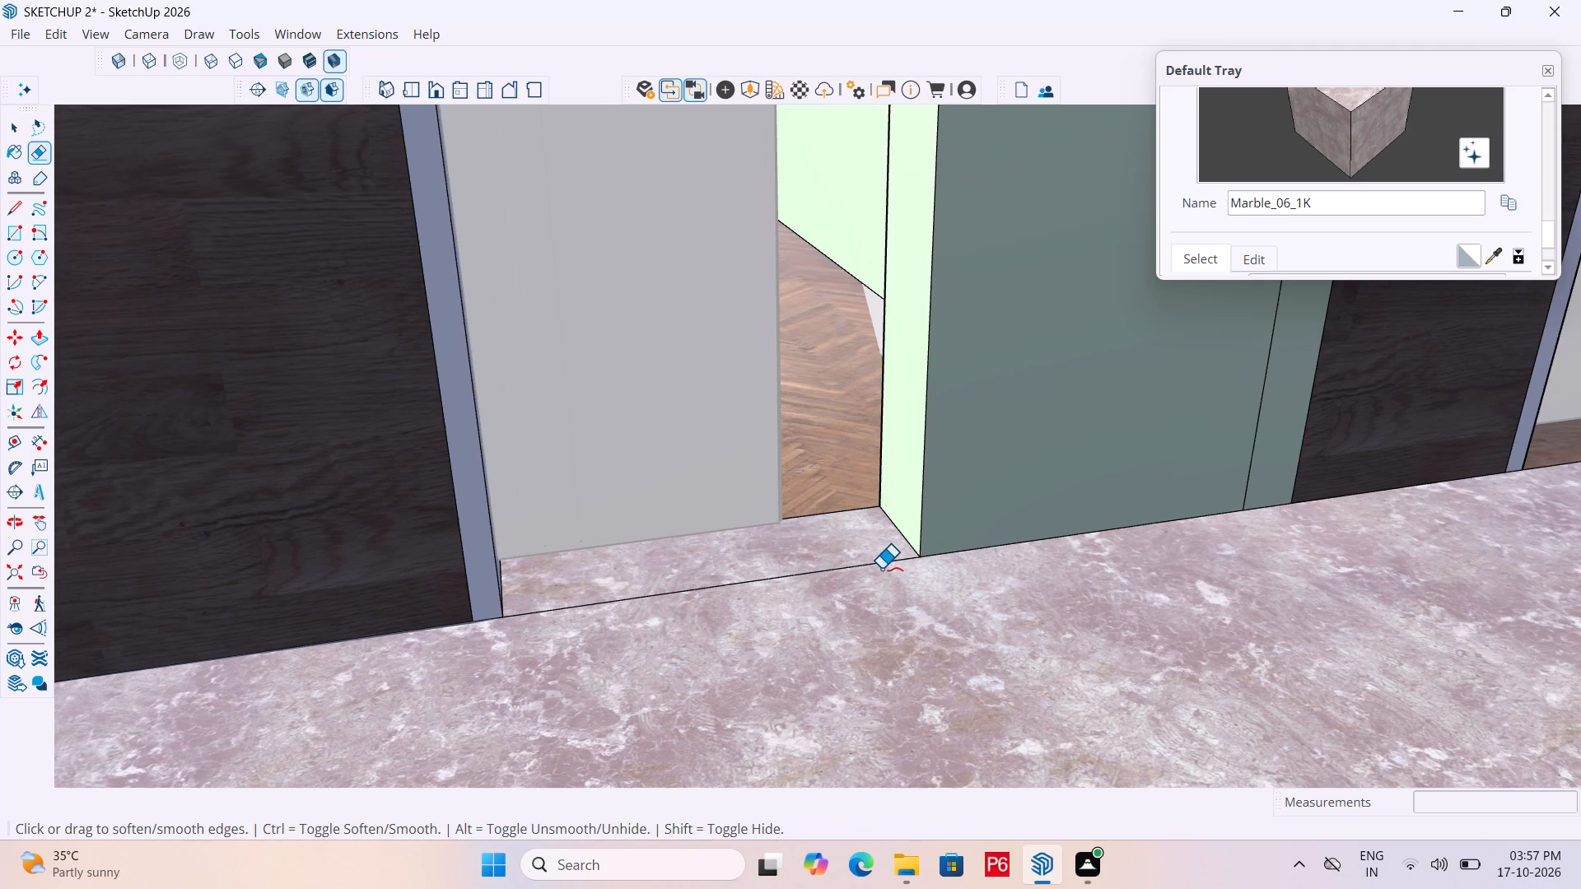
pyautogui.hotkey('ctrl', 's')
# Paint the narrower balcony opening's wood threshold with the Default material.
pyautogui.scroll(-14, 851, 566)
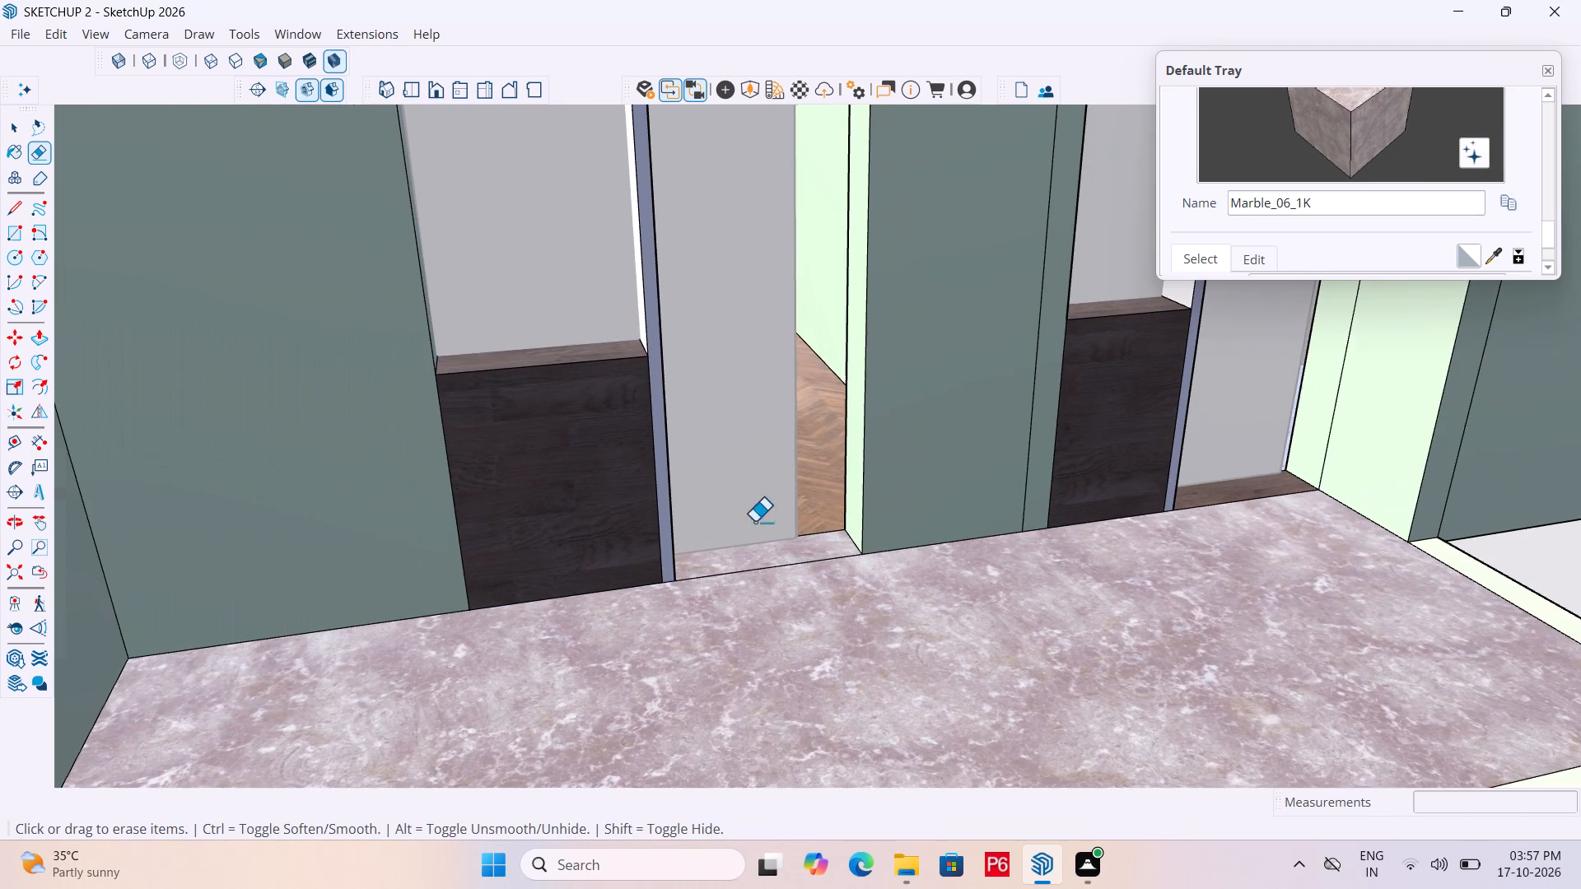
pyautogui.scroll(-1, 980, 534)
pyautogui.moveTo(977, 534); pyautogui.dragTo(1005, 769, button='middle')
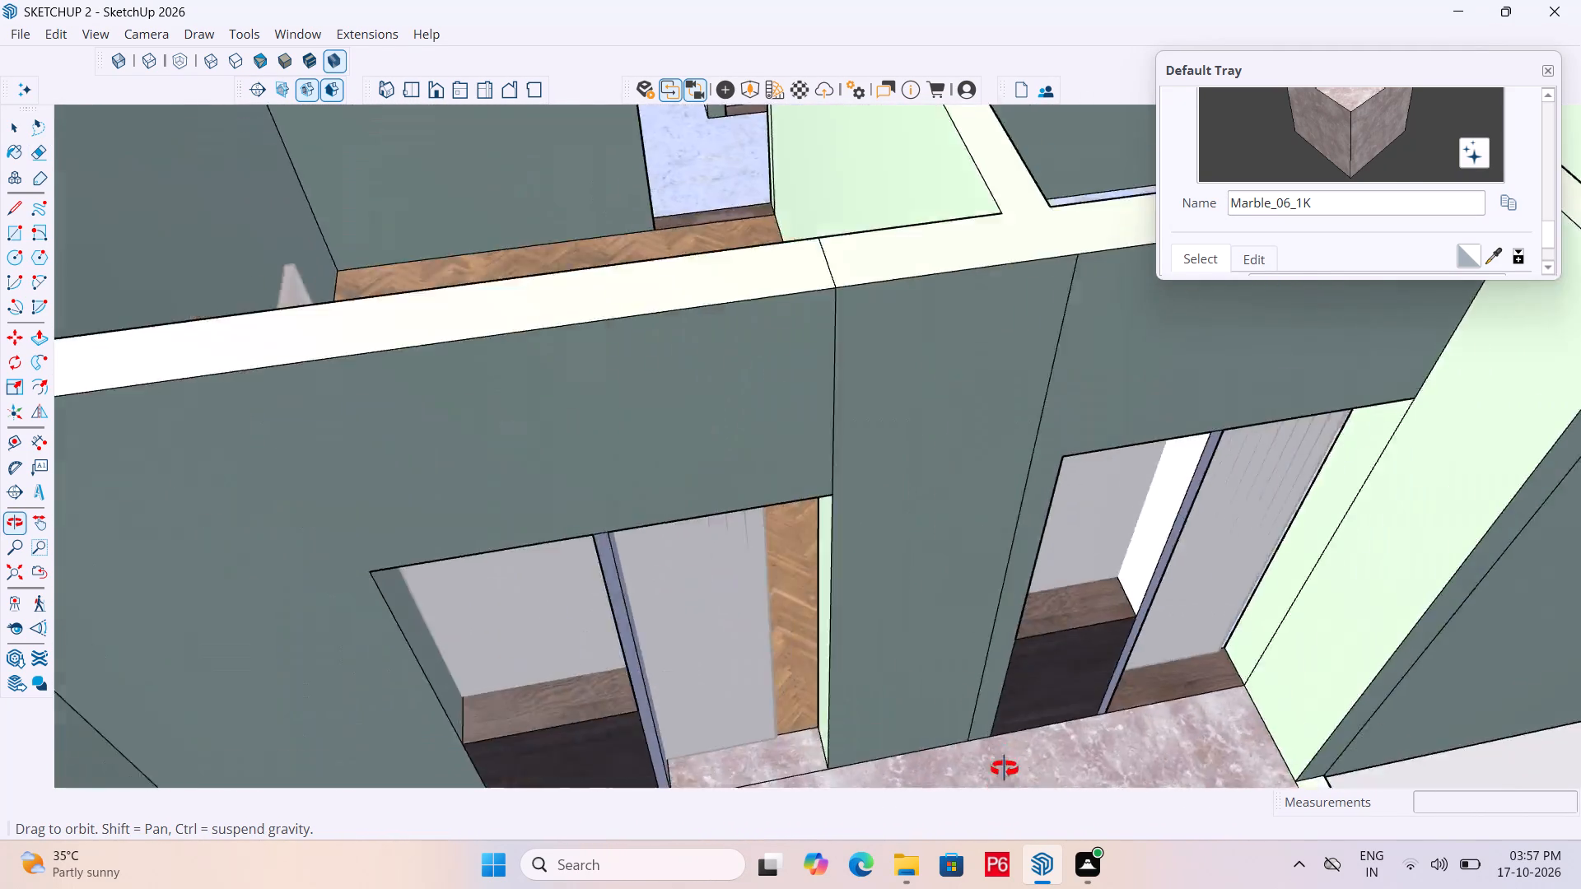
pyautogui.moveTo(1005, 769); pyautogui.dragTo(802, 587, button='middle')
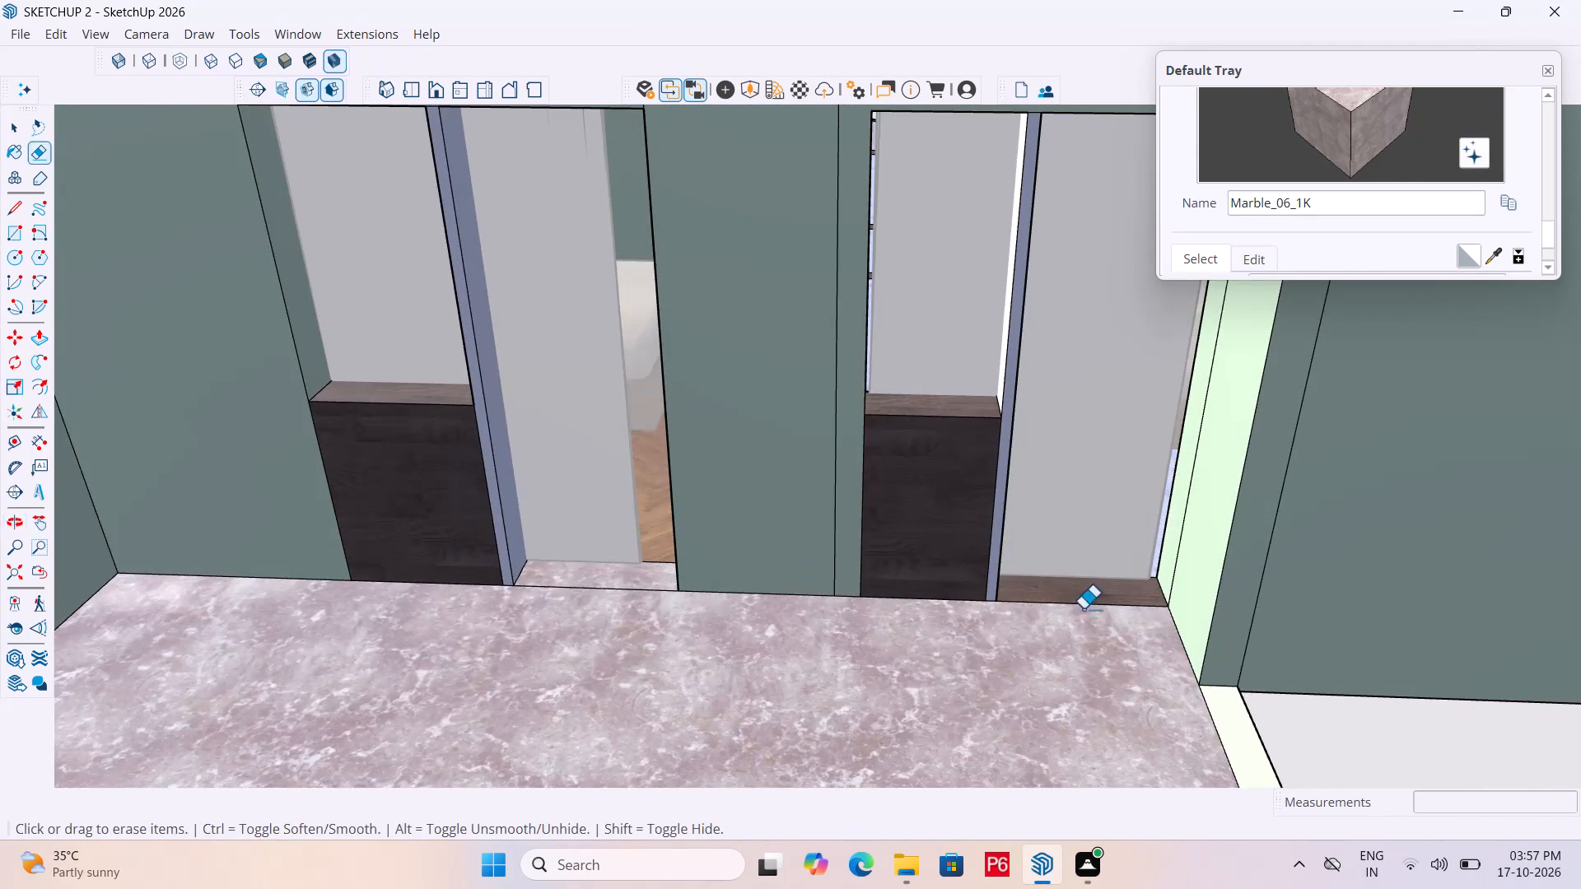
pyautogui.scroll(6, 1140, 603)
pyautogui.press('space')
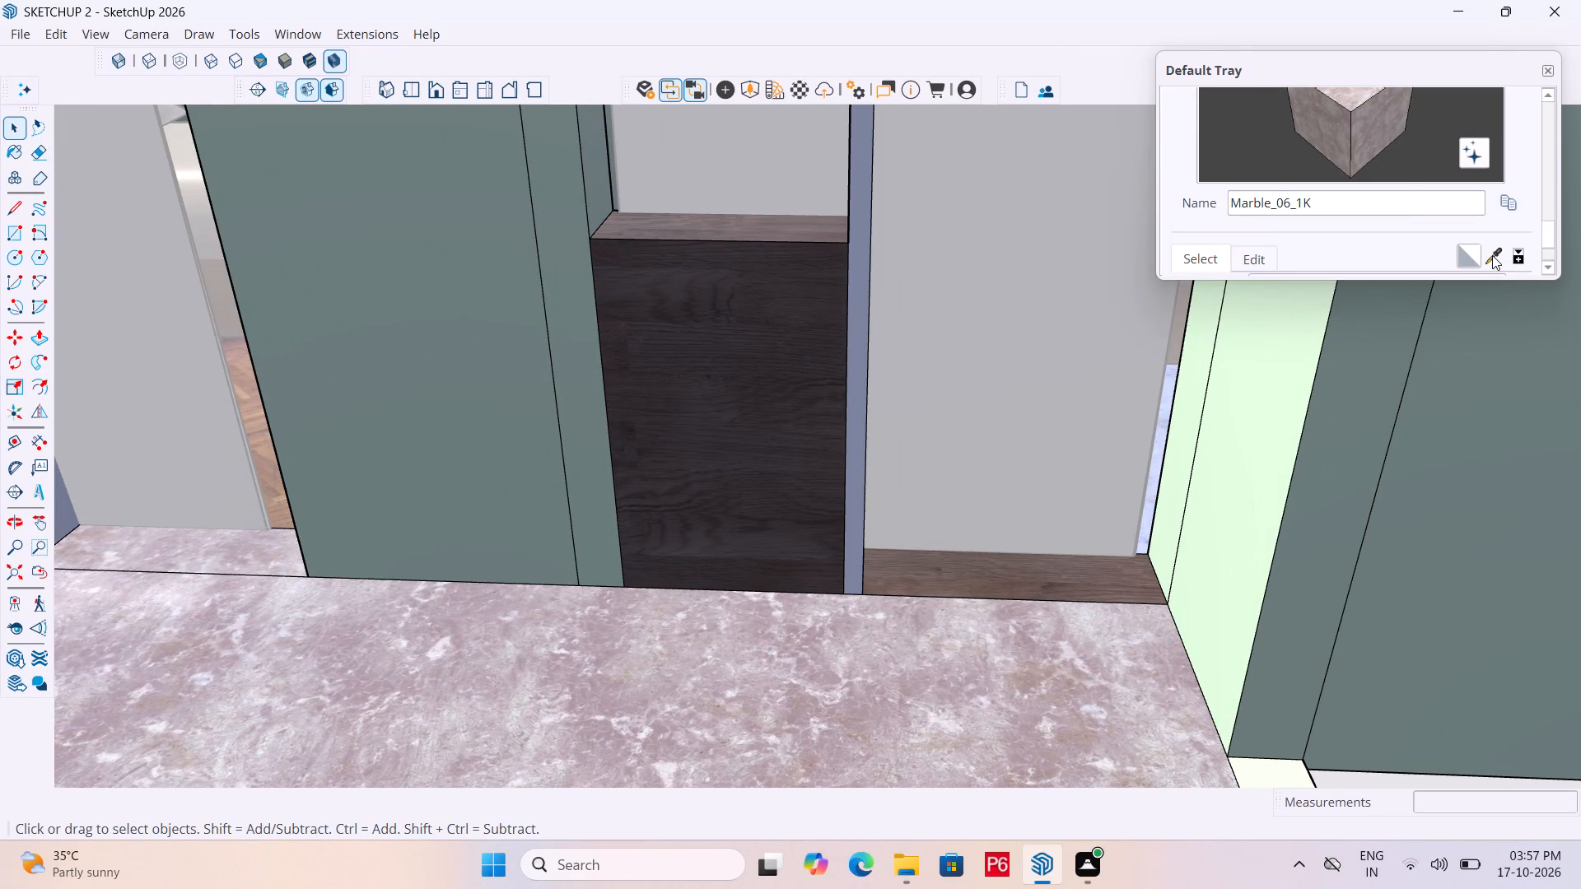
pyautogui.click(1492, 255)
pyautogui.moveTo(1081, 631); pyautogui.dragTo(1091, 603)
pyautogui.click(1094, 584)
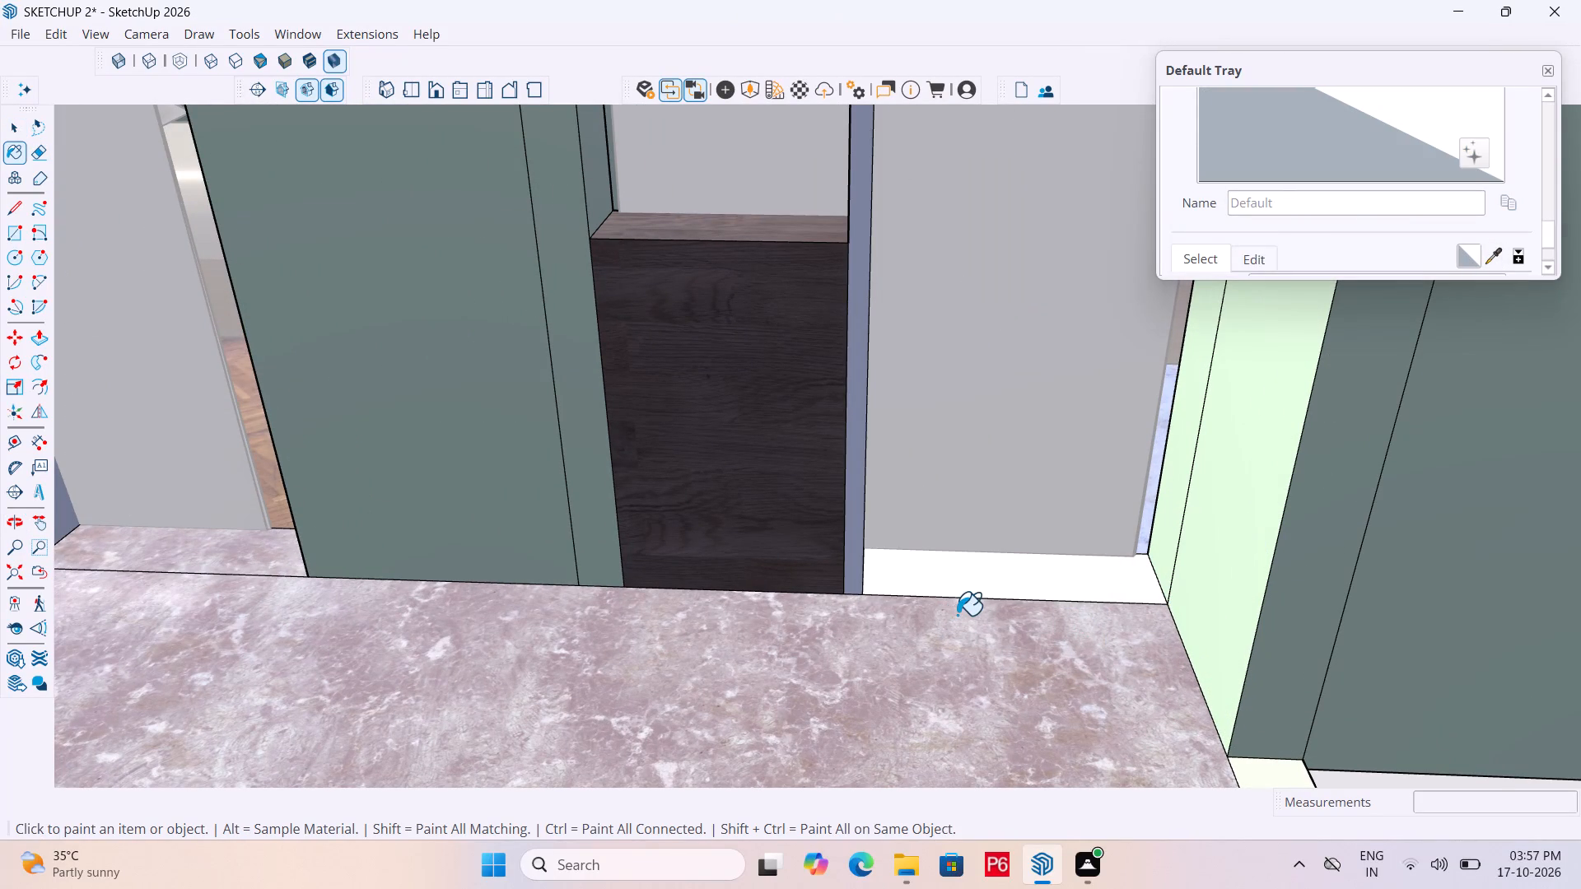
# Push/Pull the white threshold face in the narrower balcony opening to the balcony floor level.
pyautogui.moveTo(1028, 594); pyautogui.dragTo(982, 673, button='middle')
pyautogui.scroll(-1, 1027, 596)
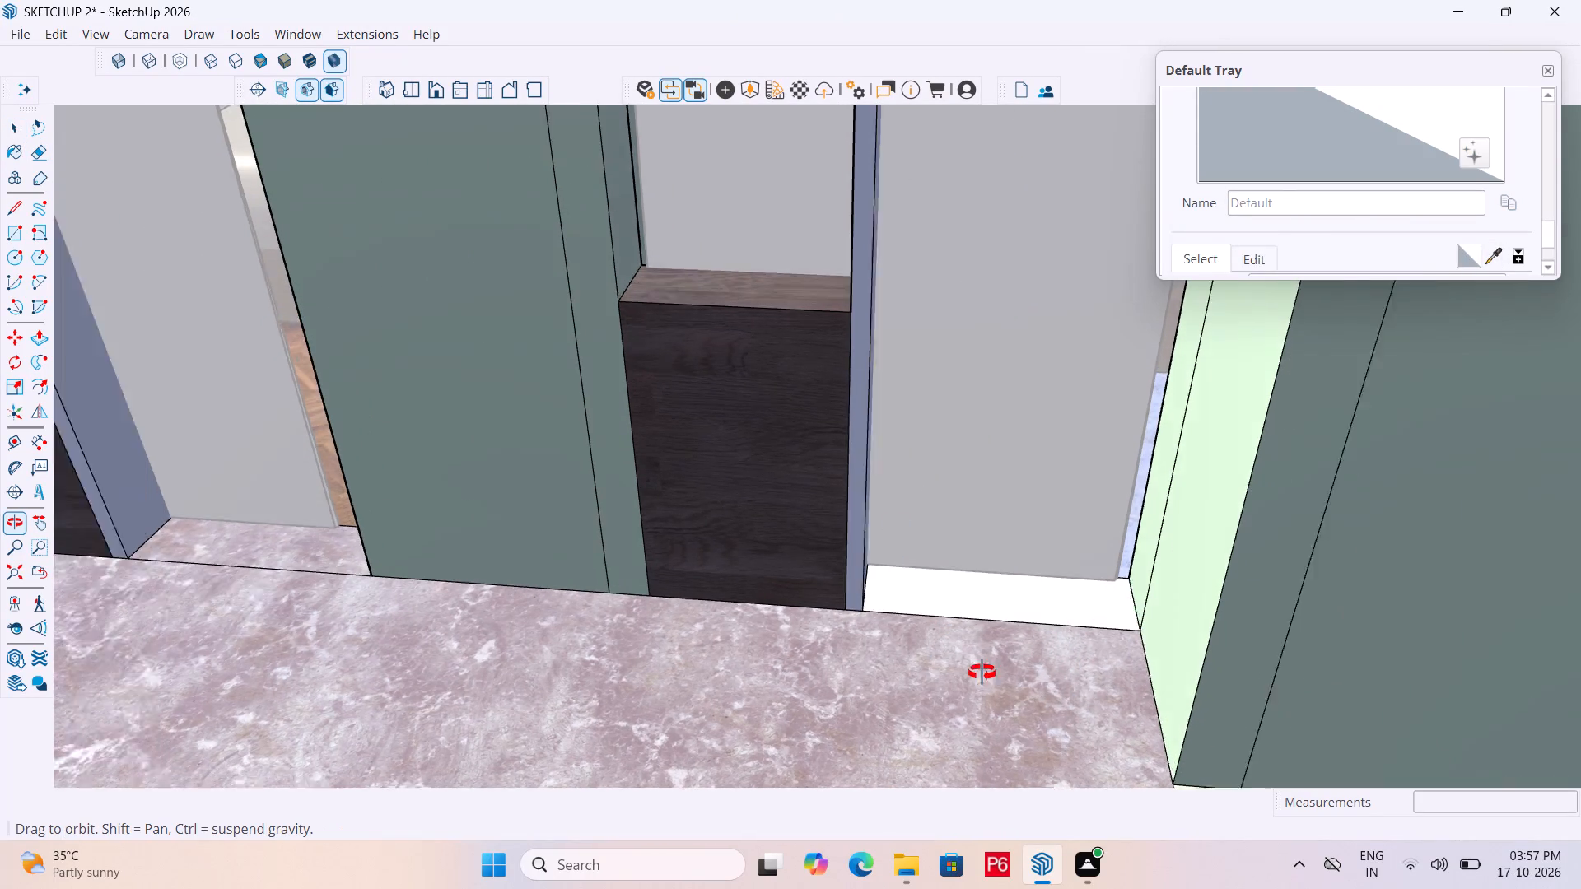
pyautogui.moveTo(982, 673); pyautogui.dragTo(1112, 668, button='middle')
pyautogui.press('space')
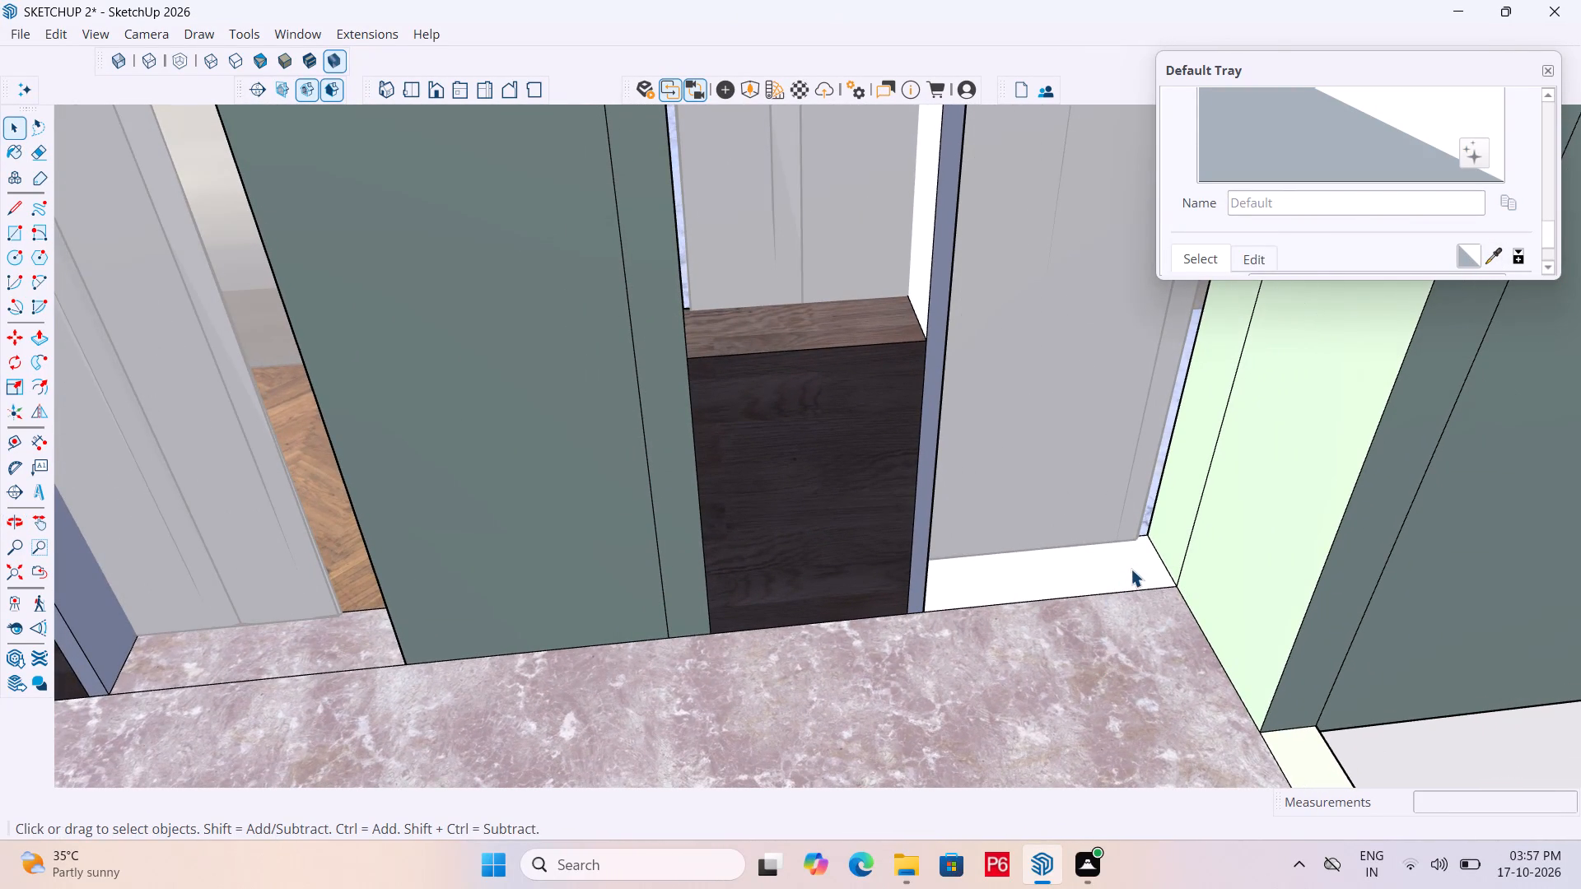
pyautogui.click(1131, 569)
pyautogui.press('p')
pyautogui.click(1131, 566)
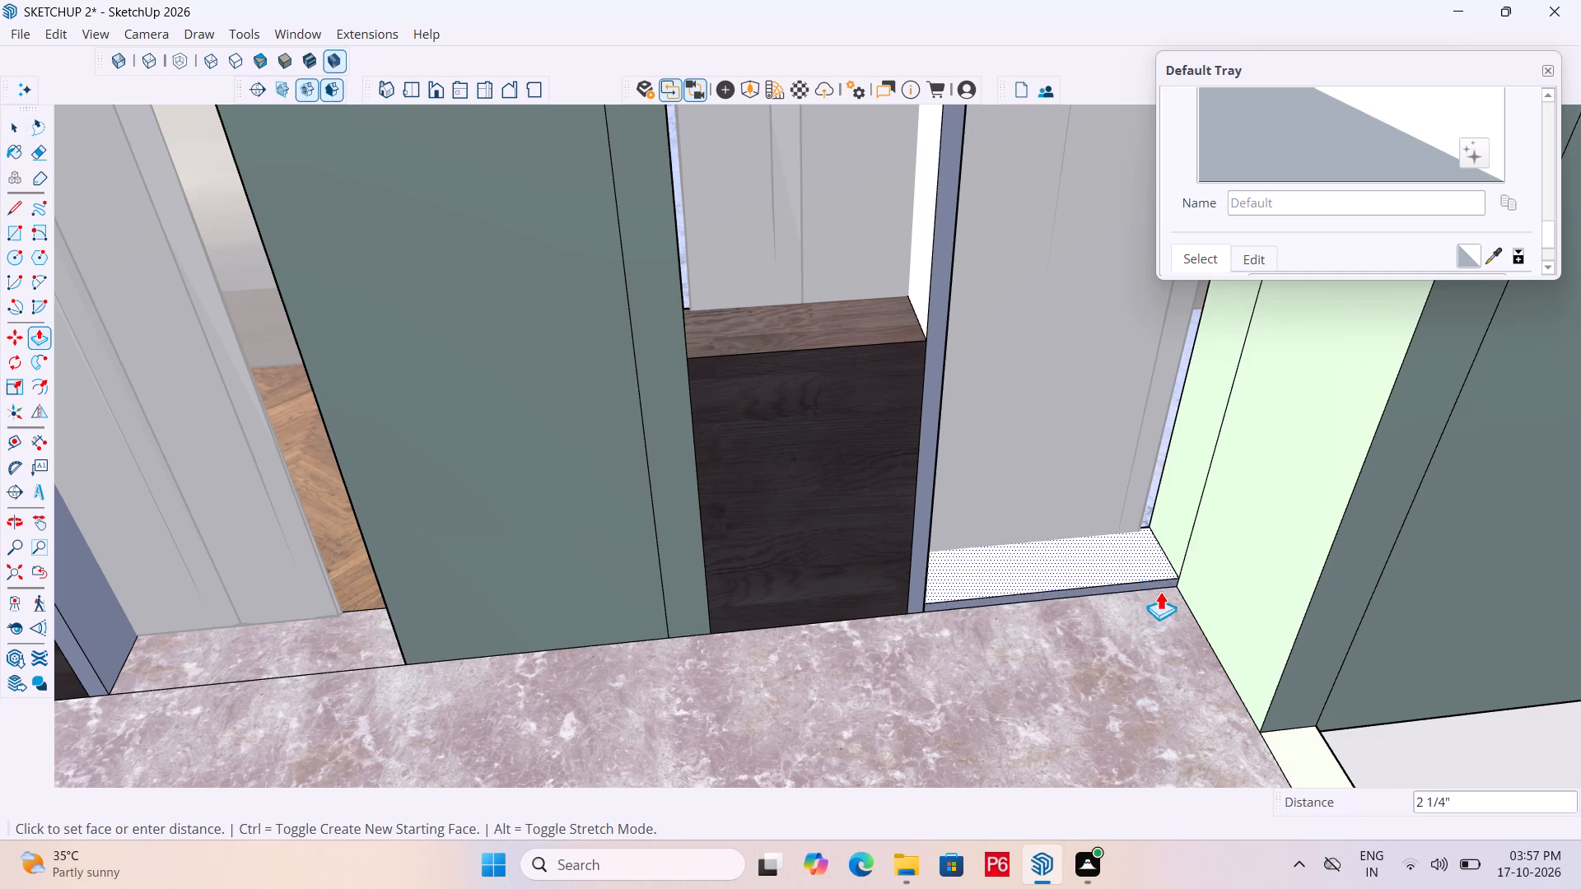
pyautogui.click(1150, 638)
pyautogui.scroll(-6, 949, 541)
pyautogui.press('space')
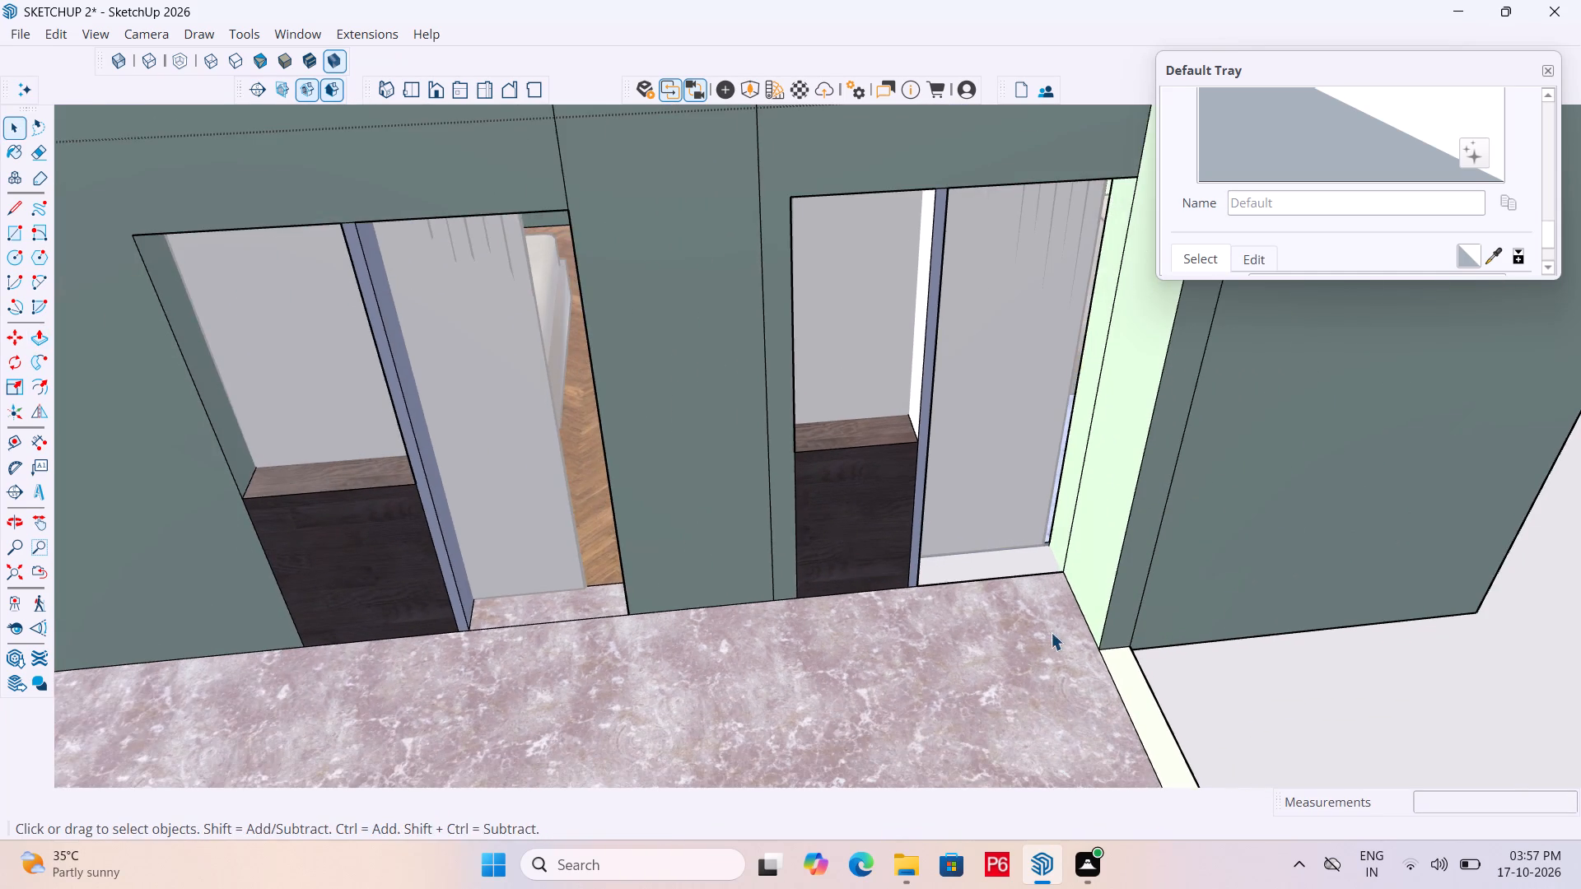
# Save the model with the narrower opening's adjusted threshold.
pyautogui.moveTo(1049, 630); pyautogui.dragTo(1041, 604, button='middle')
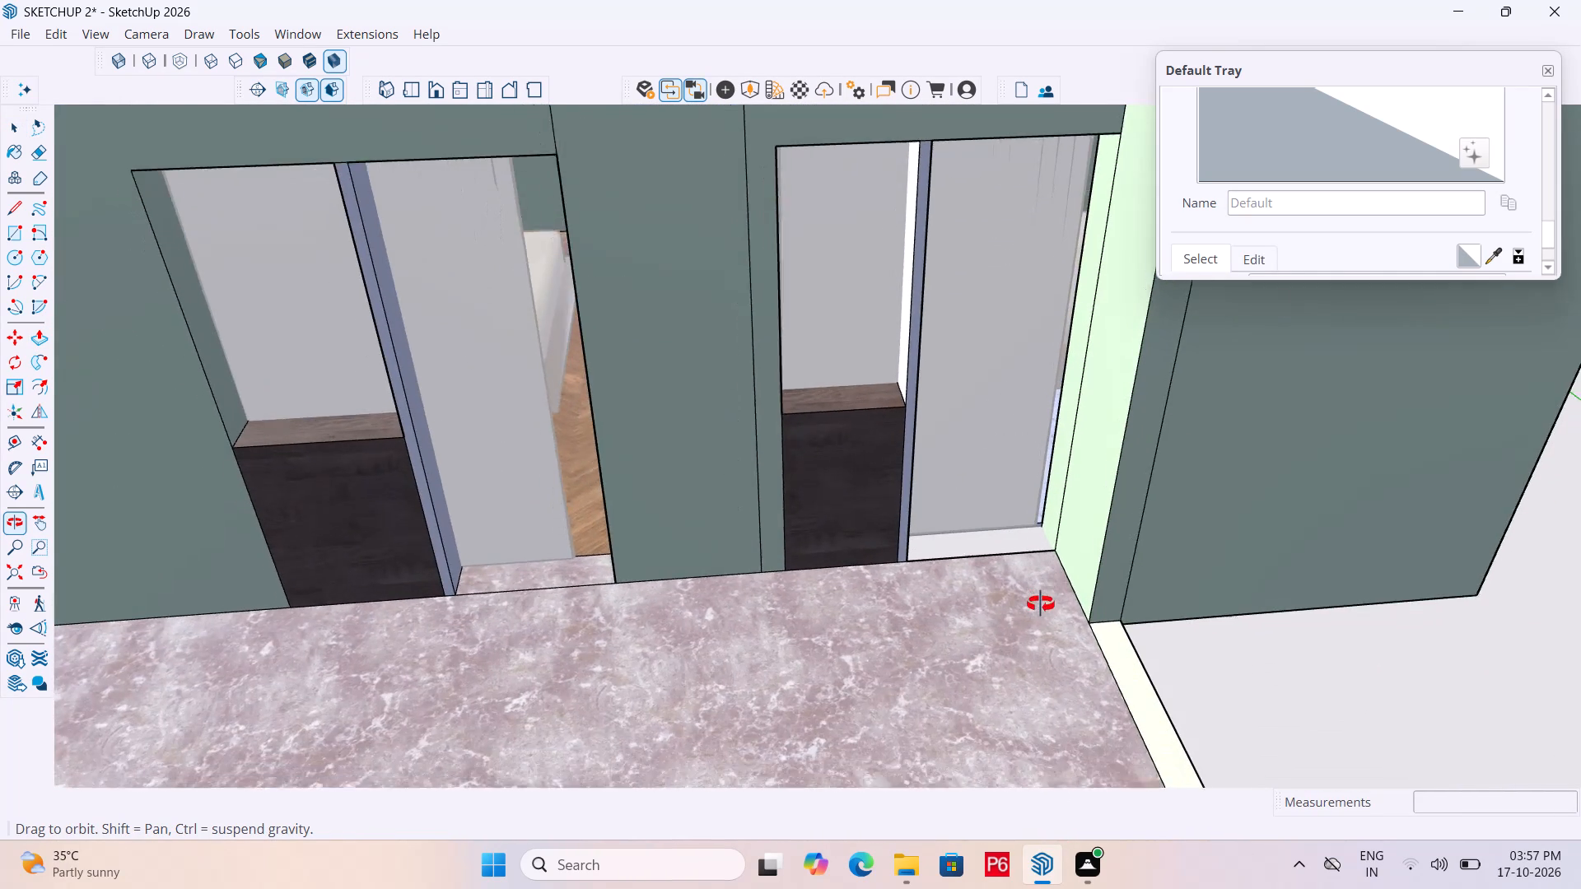
pyautogui.moveTo(1041, 604); pyautogui.dragTo(1042, 603, button='middle')
pyautogui.scroll(-5, 1094, 566)
pyautogui.hotkey('ctrl', 's')
pyautogui.hotkey('ctrl', 's')
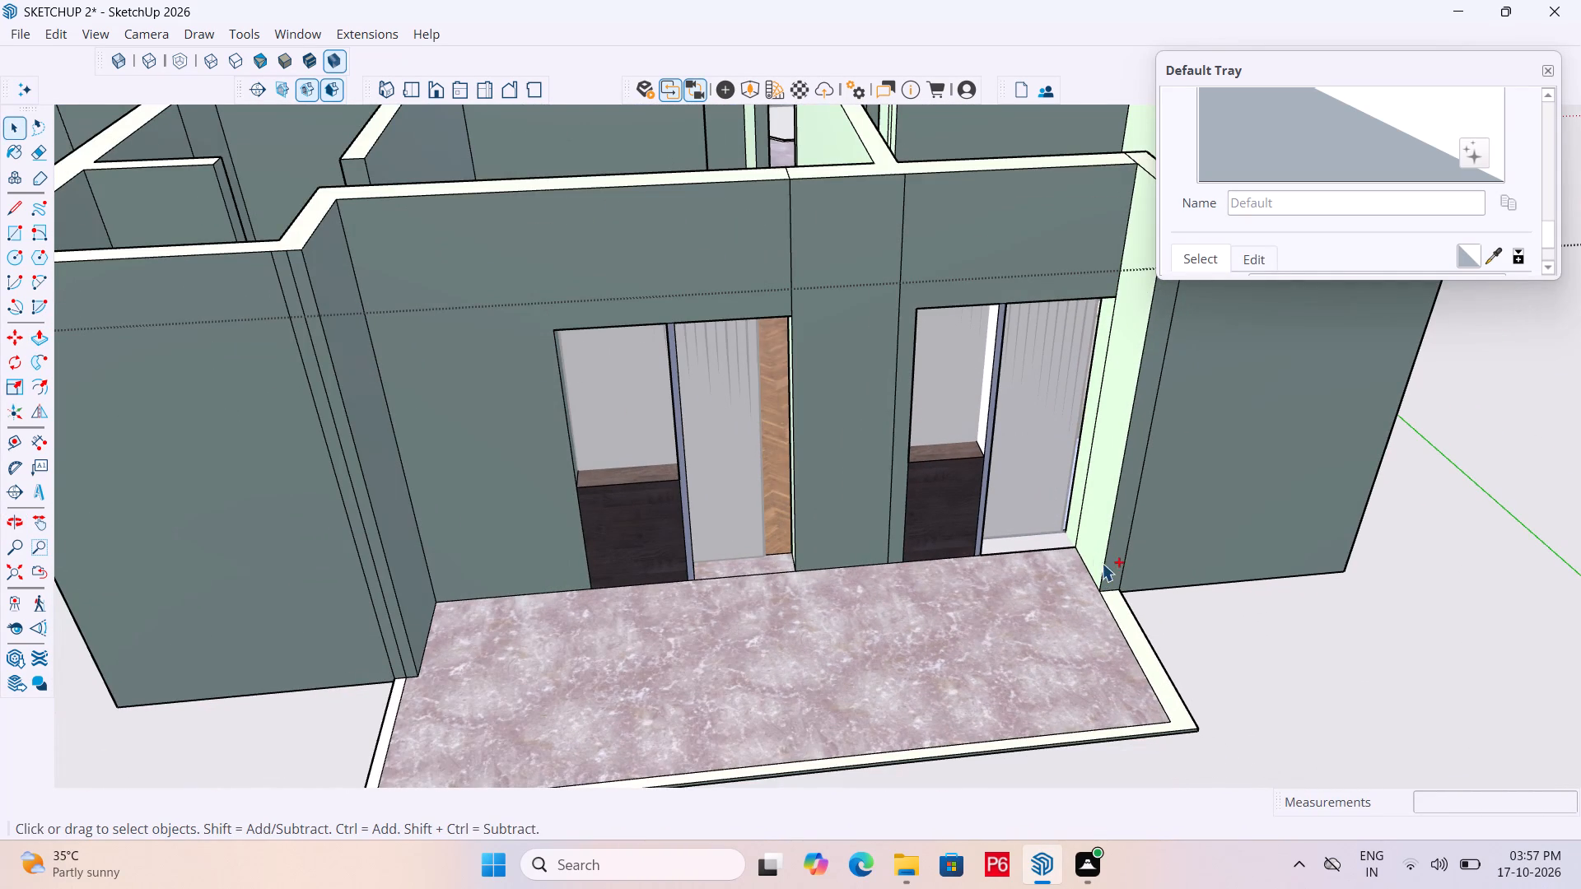
pyautogui.hotkey('ctrl', 's')
pyautogui.hotkey('ctrl', 's')
# Close the Default Tray.
pyautogui.scroll(4, 762, 570)
pyautogui.scroll(-1, 761, 571)
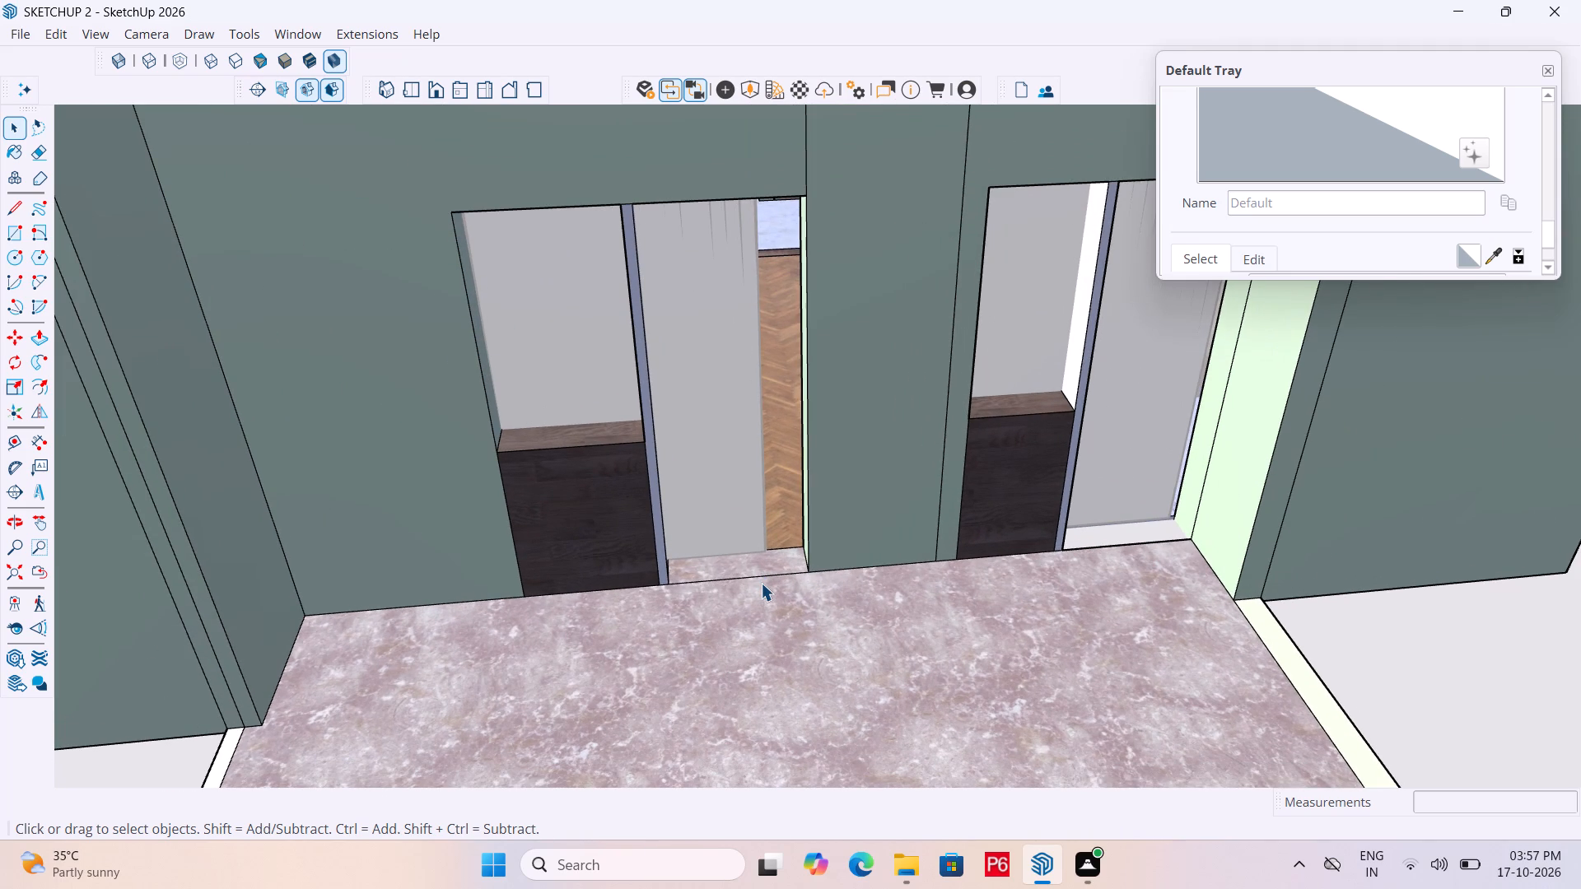
pyautogui.scroll(-8, 748, 472)
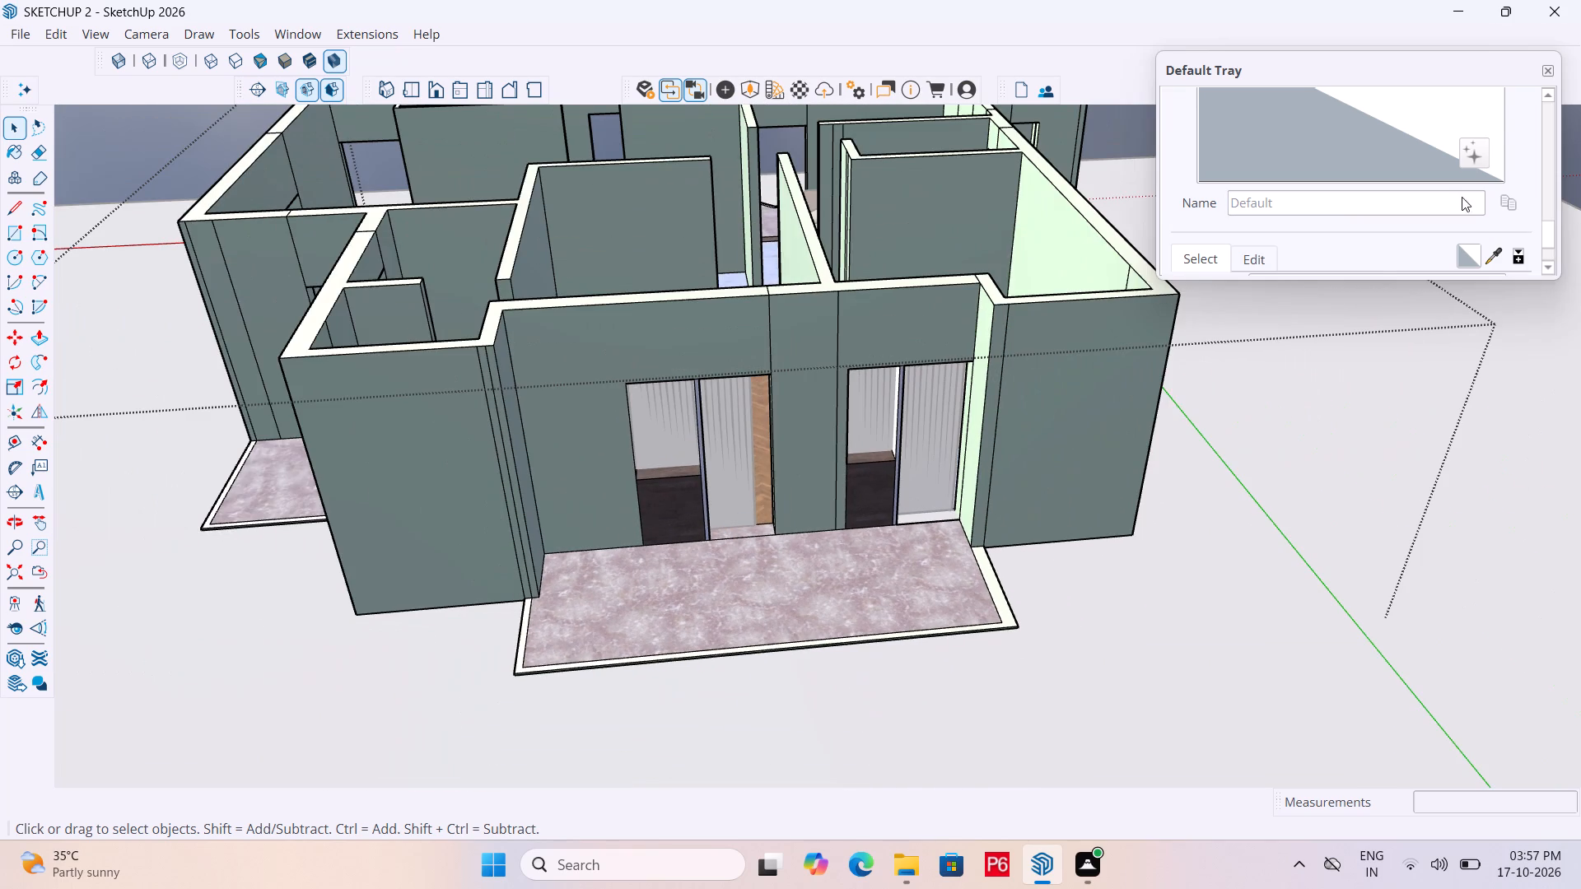
pyautogui.click(1546, 69)
# Examine the apartment's exterior walls, openings and balconies from all sides.
pyautogui.scroll(-4, 1110, 267)
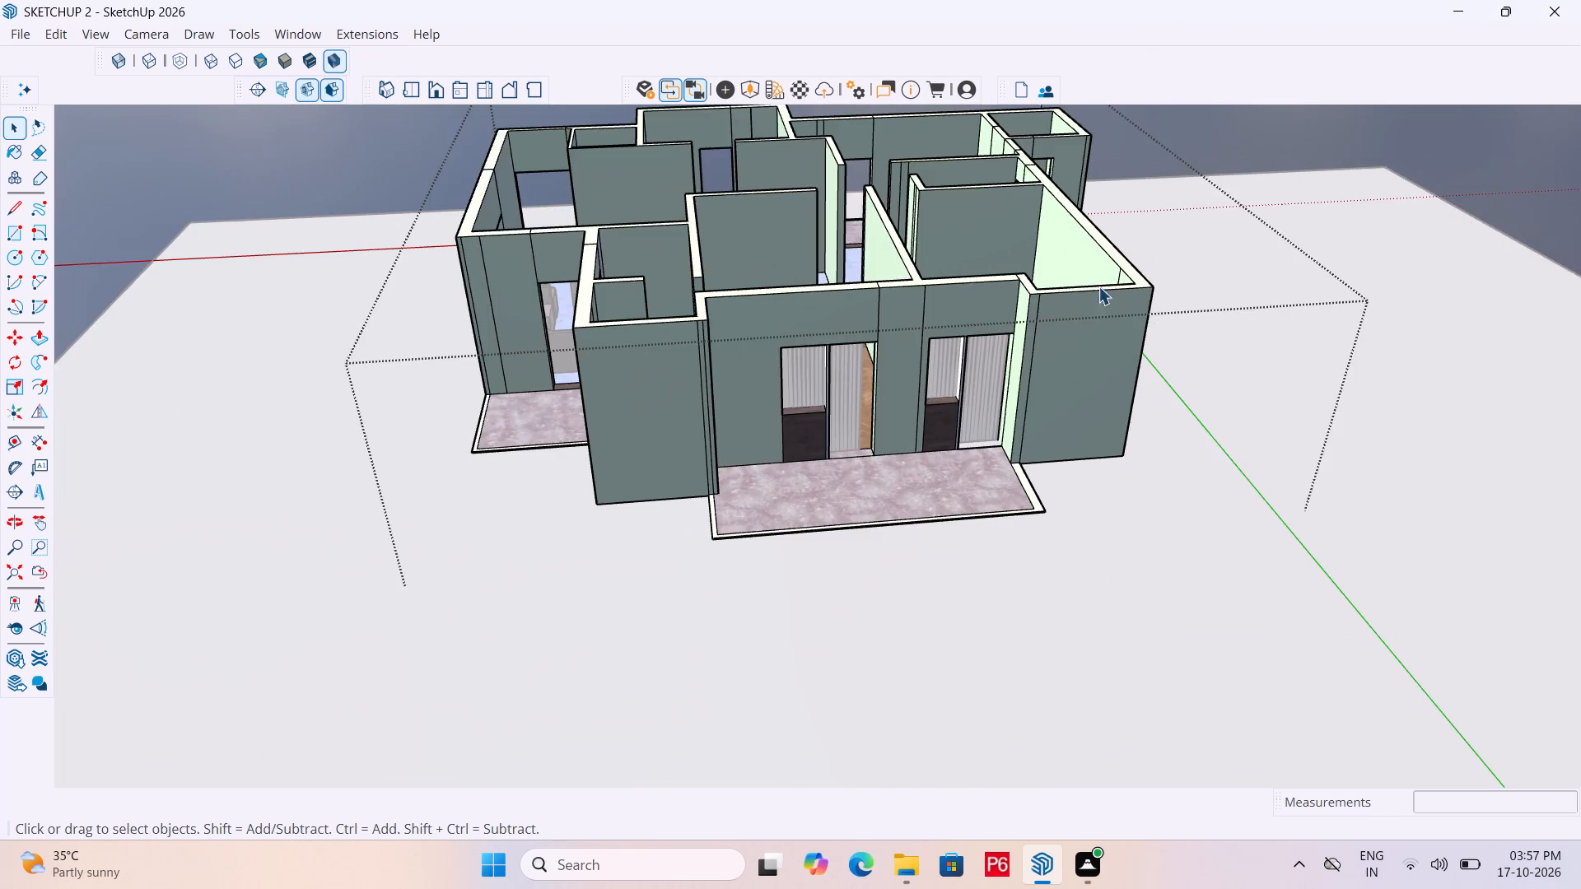
pyautogui.moveTo(1202, 325); pyautogui.dragTo(1383, 417, button='middle')
pyautogui.moveTo(591, 386); pyautogui.dragTo(1186, 365, button='middle')
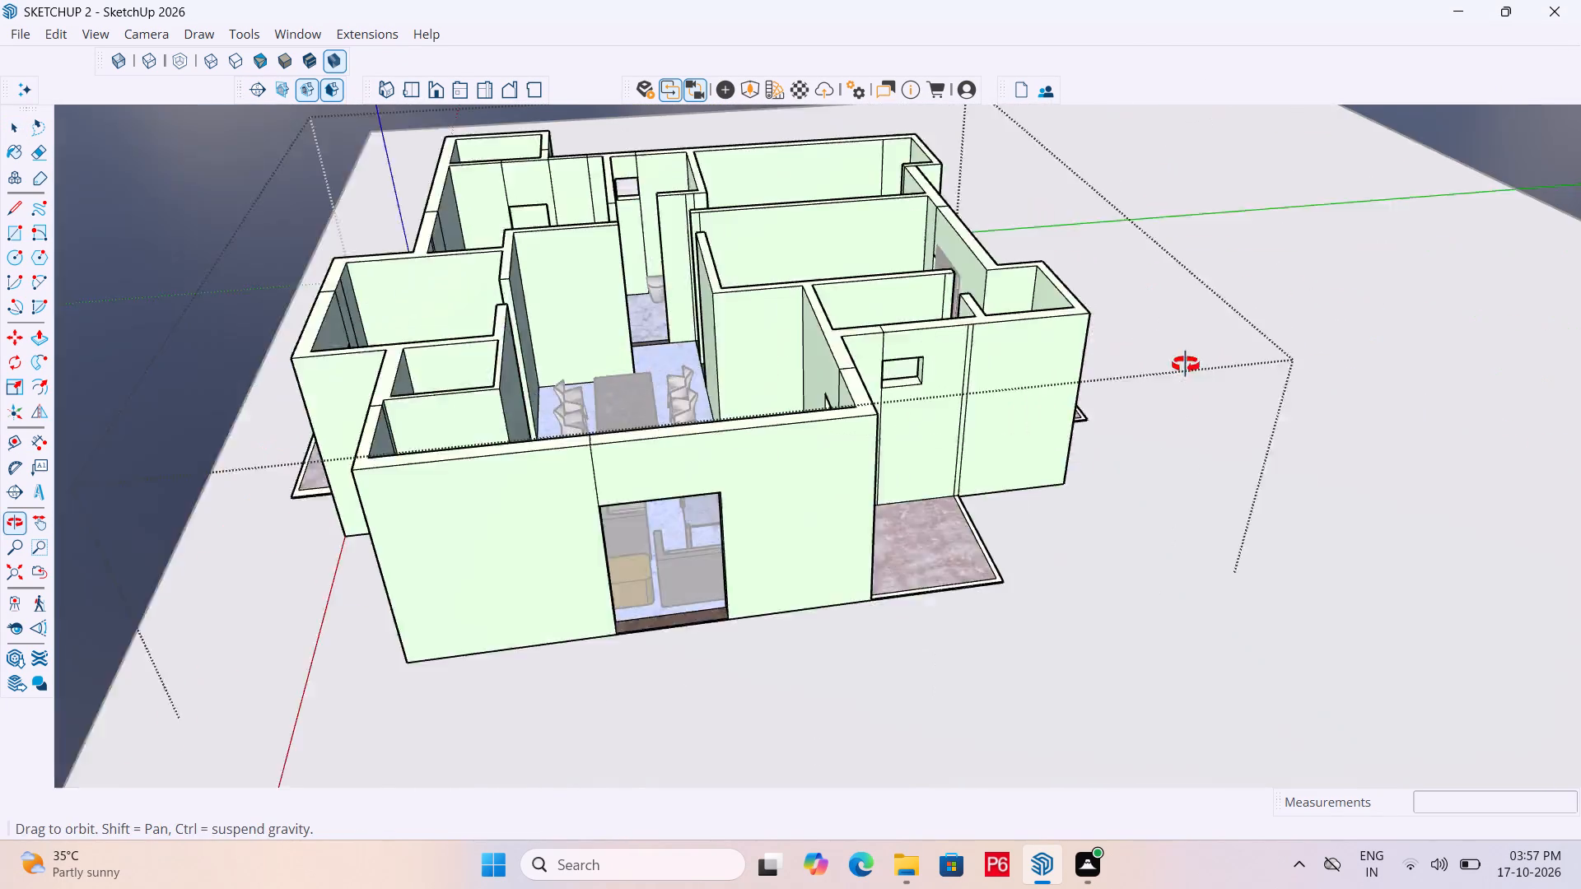
pyautogui.moveTo(1186, 365); pyautogui.dragTo(1227, 357, button='middle')
pyautogui.moveTo(1117, 403); pyautogui.dragTo(321, 401, button='middle')
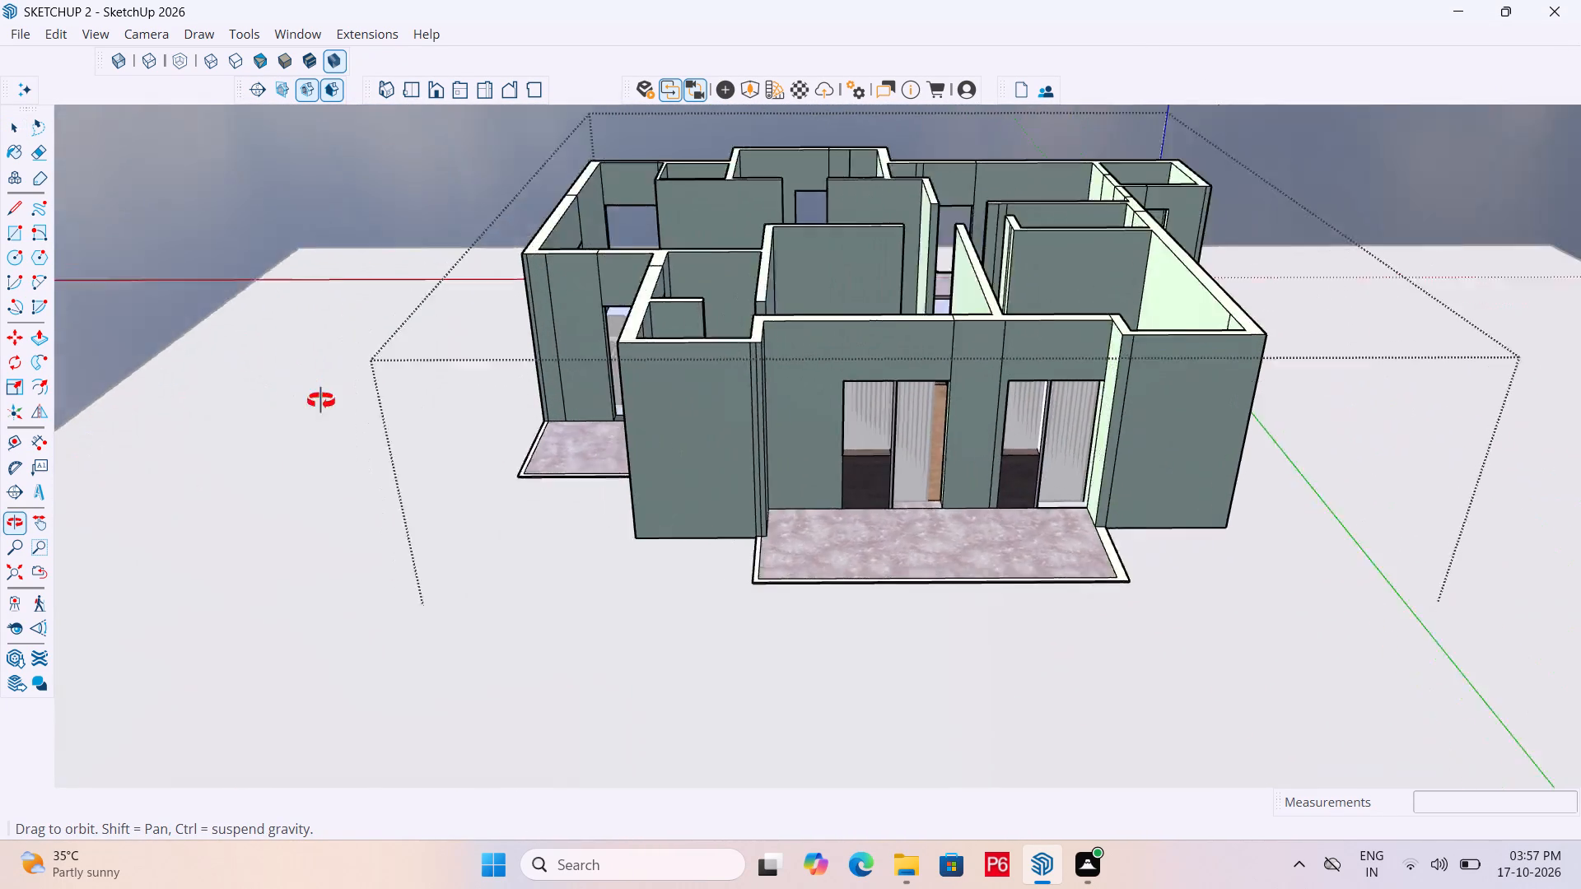
pyautogui.moveTo(321, 401); pyautogui.dragTo(1158, 425, button='middle')
pyautogui.moveTo(523, 443); pyautogui.dragTo(885, 399, button='middle')
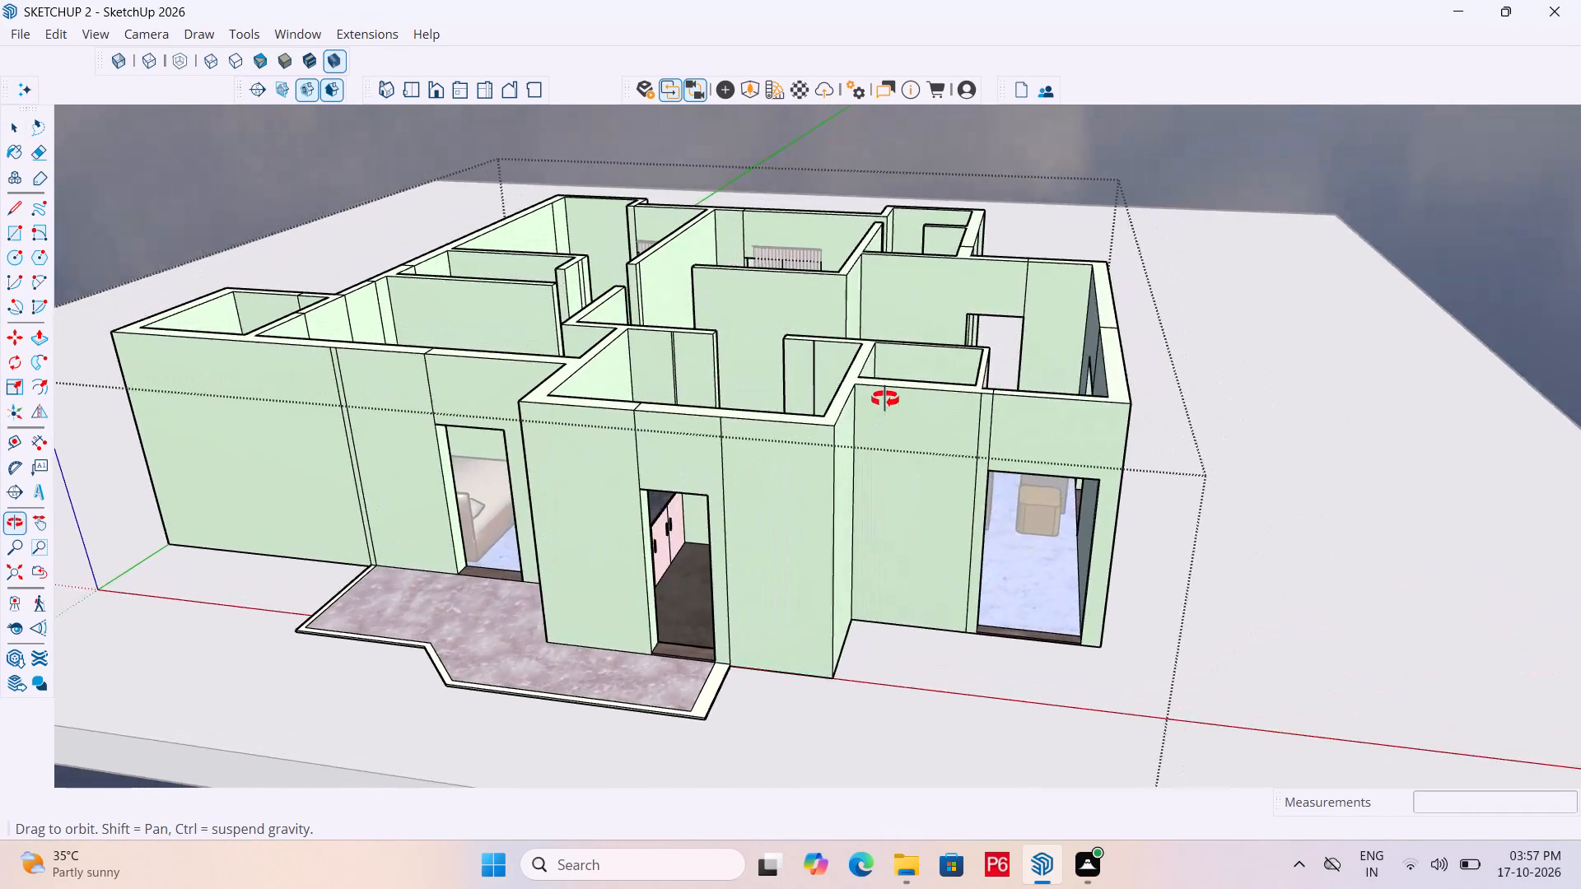
pyautogui.moveTo(885, 399); pyautogui.dragTo(865, 406, button='middle')
pyautogui.moveTo(584, 548); pyautogui.dragTo(877, 524, button='middle')
pyautogui.moveTo(396, 511); pyautogui.dragTo(916, 483, button='middle')
pyautogui.moveTo(484, 512); pyautogui.dragTo(949, 570, button='middle')
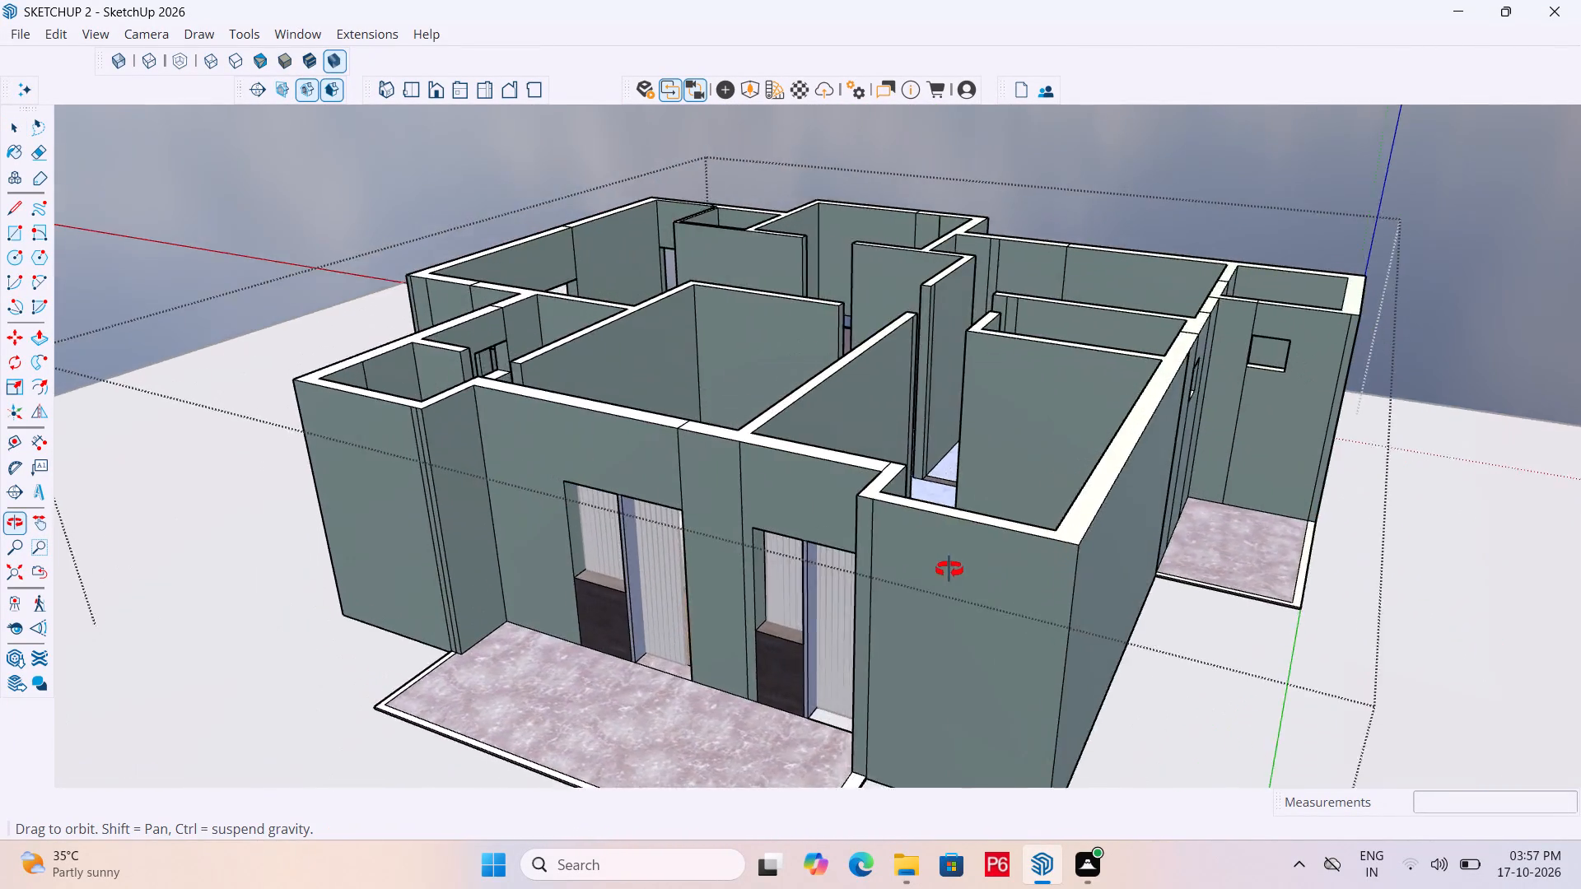
pyautogui.moveTo(949, 570); pyautogui.dragTo(528, 652, button='middle')
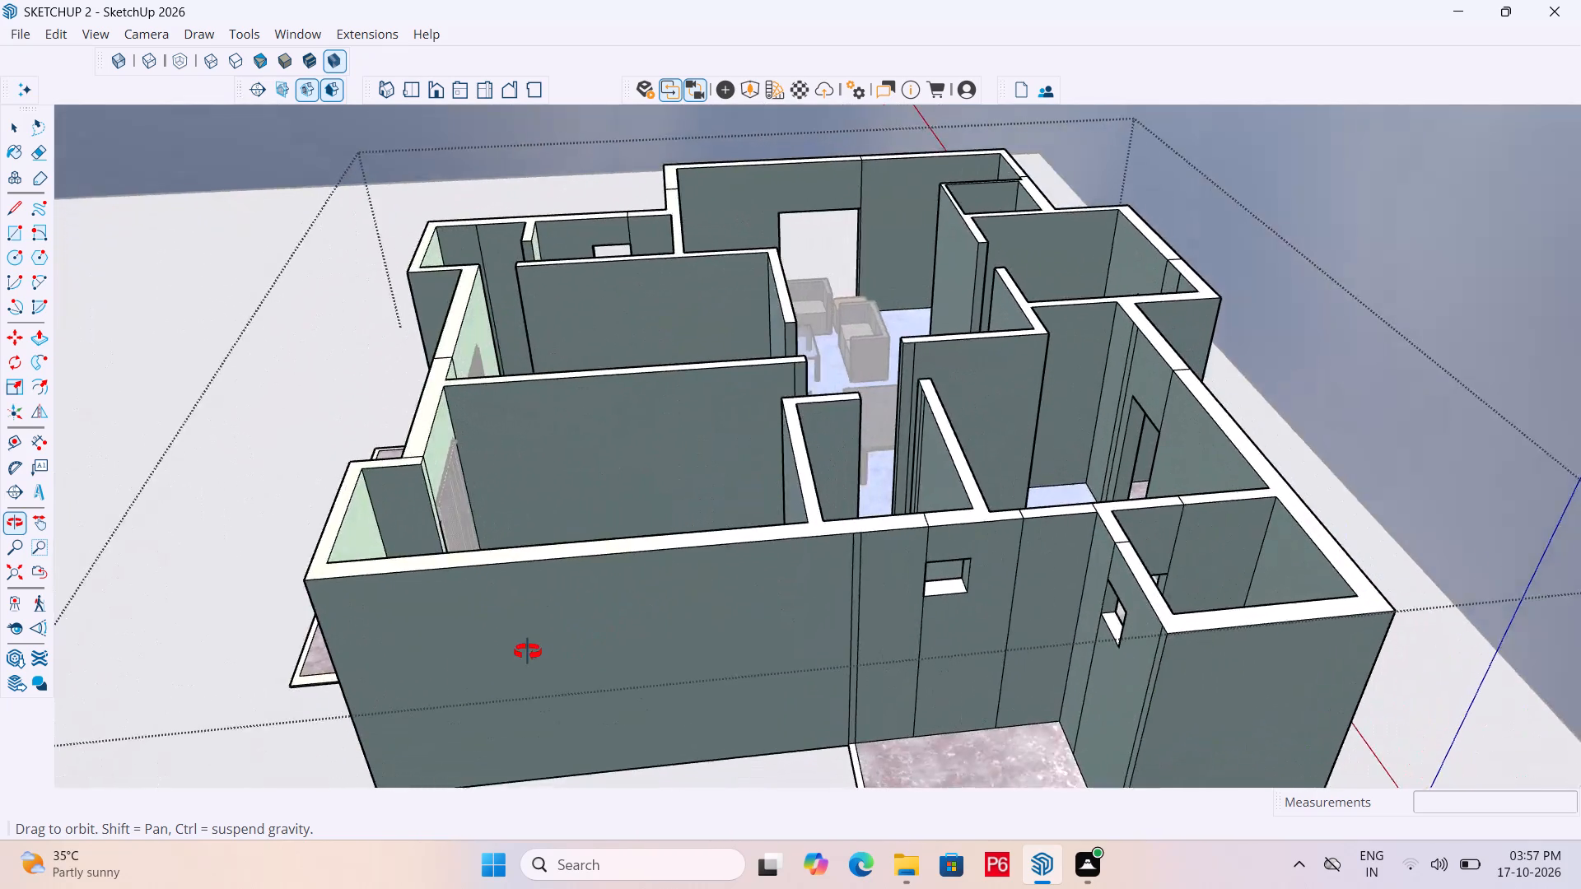
pyautogui.moveTo(528, 652); pyautogui.dragTo(1282, 514, button='middle')
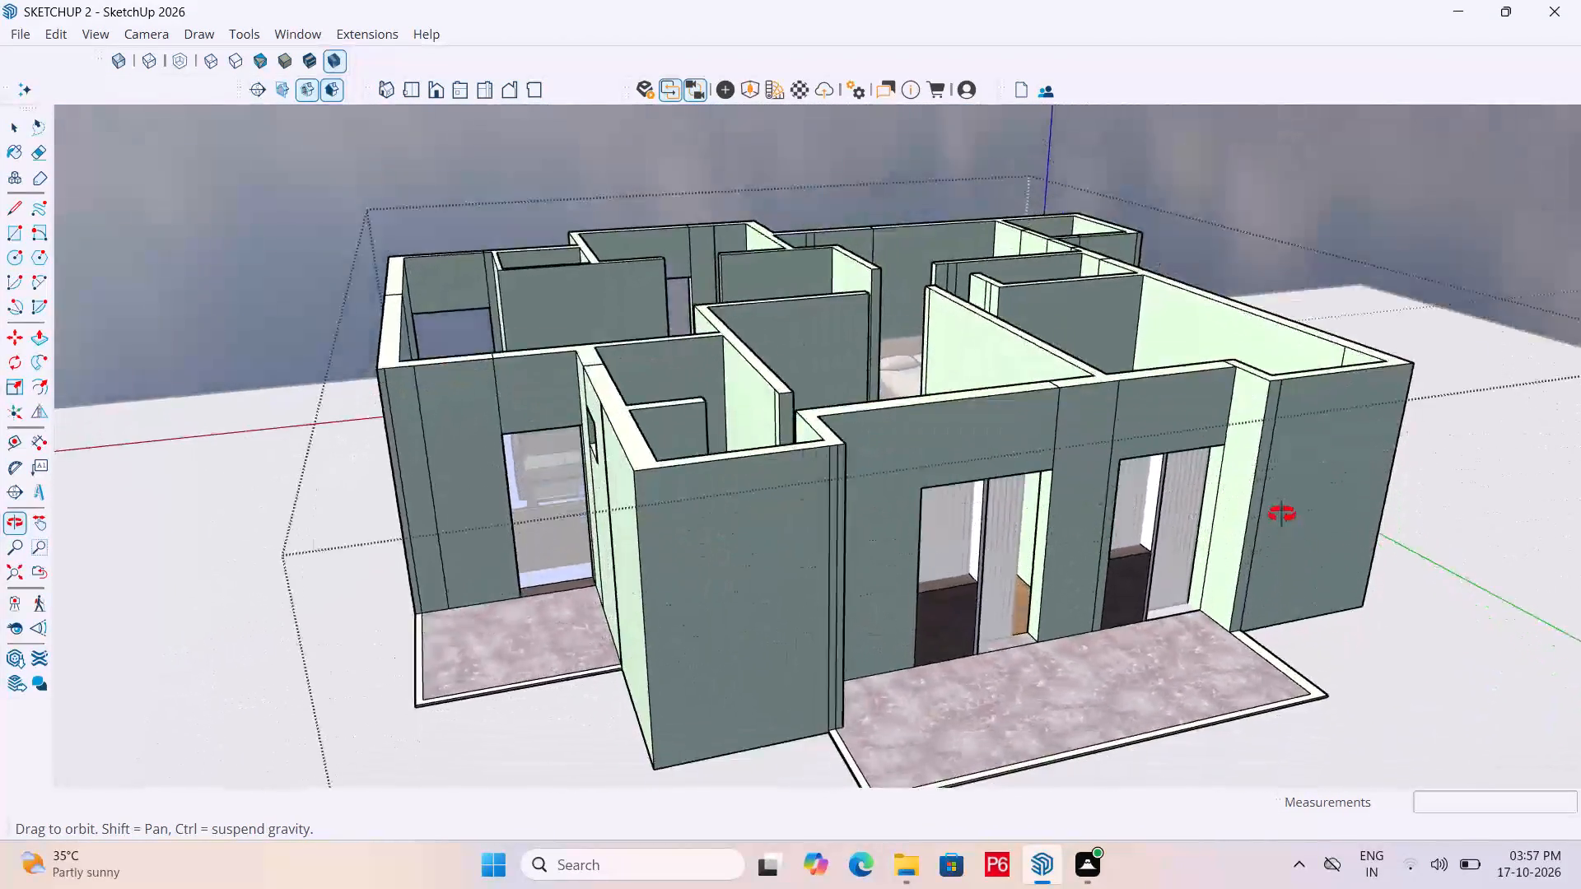
pyautogui.moveTo(1282, 514); pyautogui.dragTo(1422, 528, button='middle')
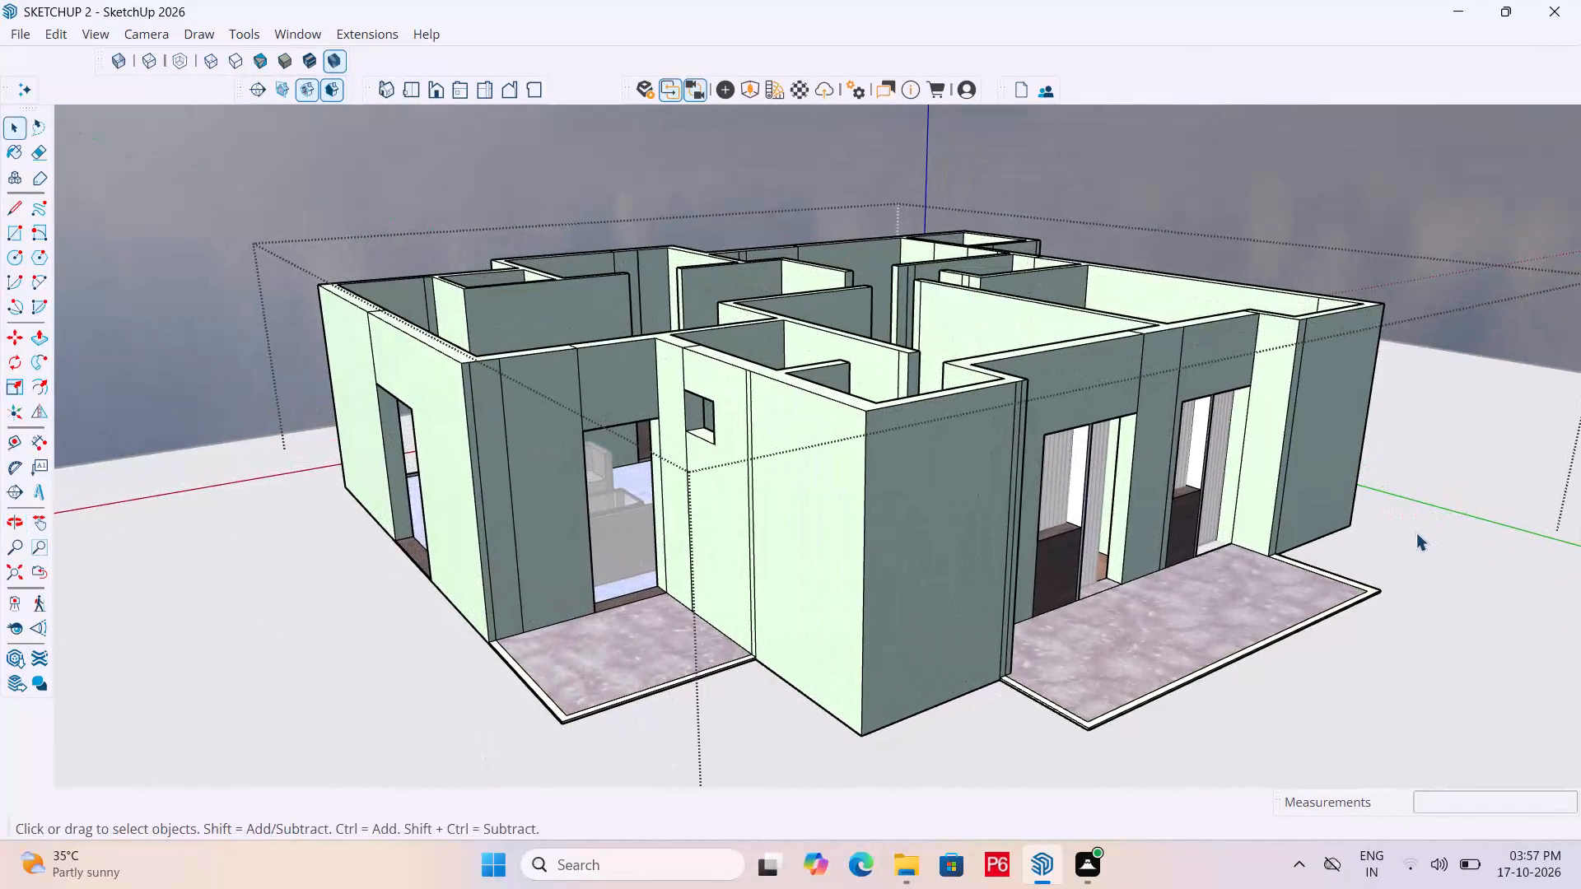
pyautogui.moveTo(1373, 536); pyautogui.dragTo(1170, 581, button='middle')
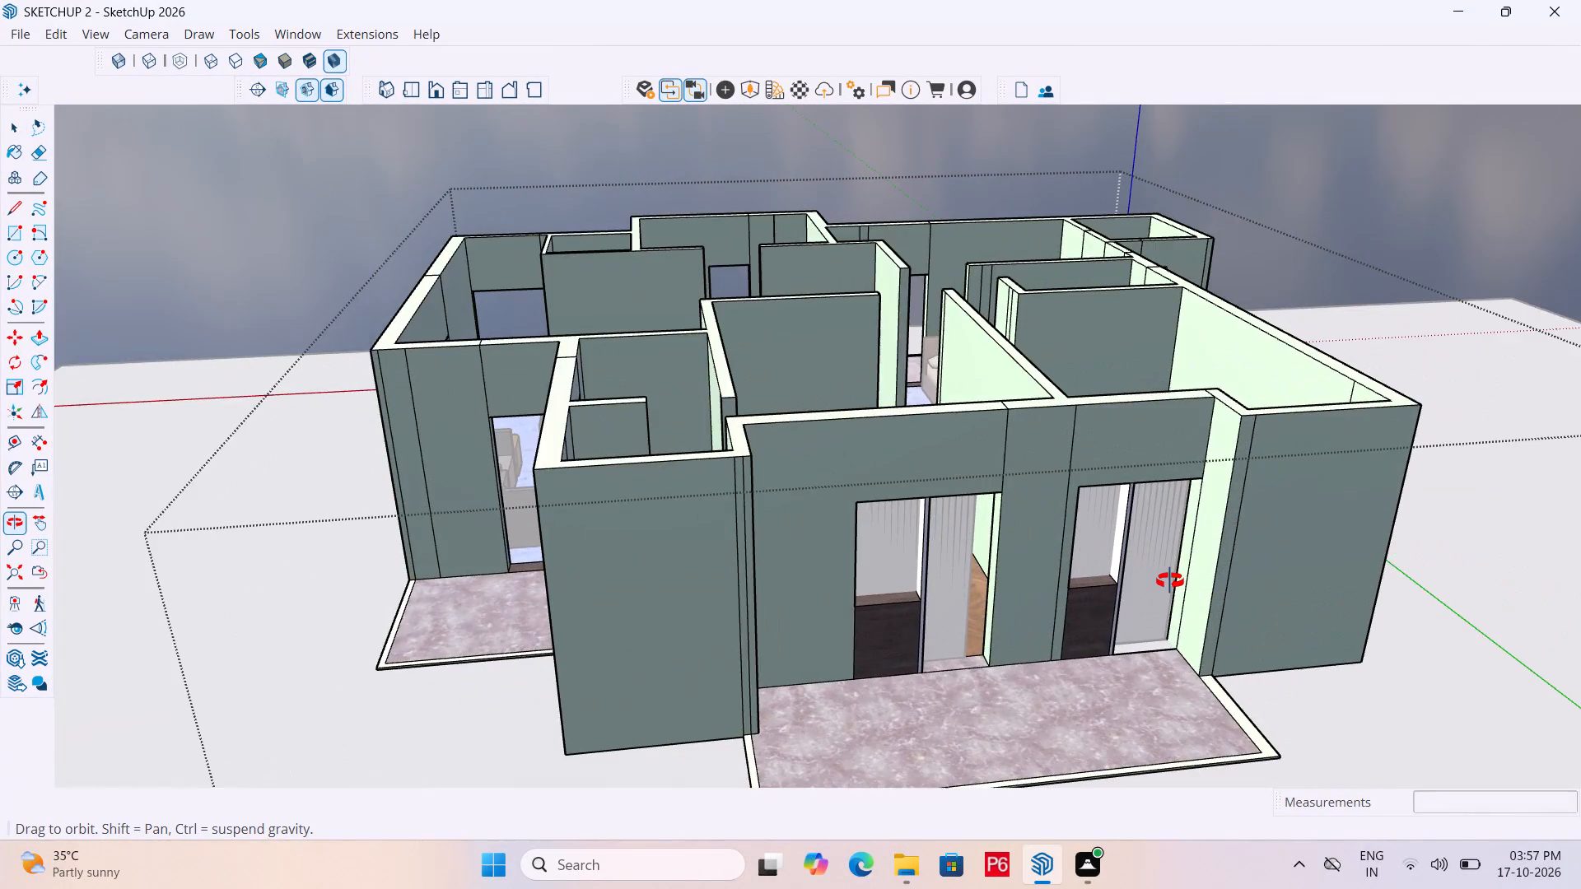
pyautogui.moveTo(1170, 581); pyautogui.dragTo(916, 151, button='middle')
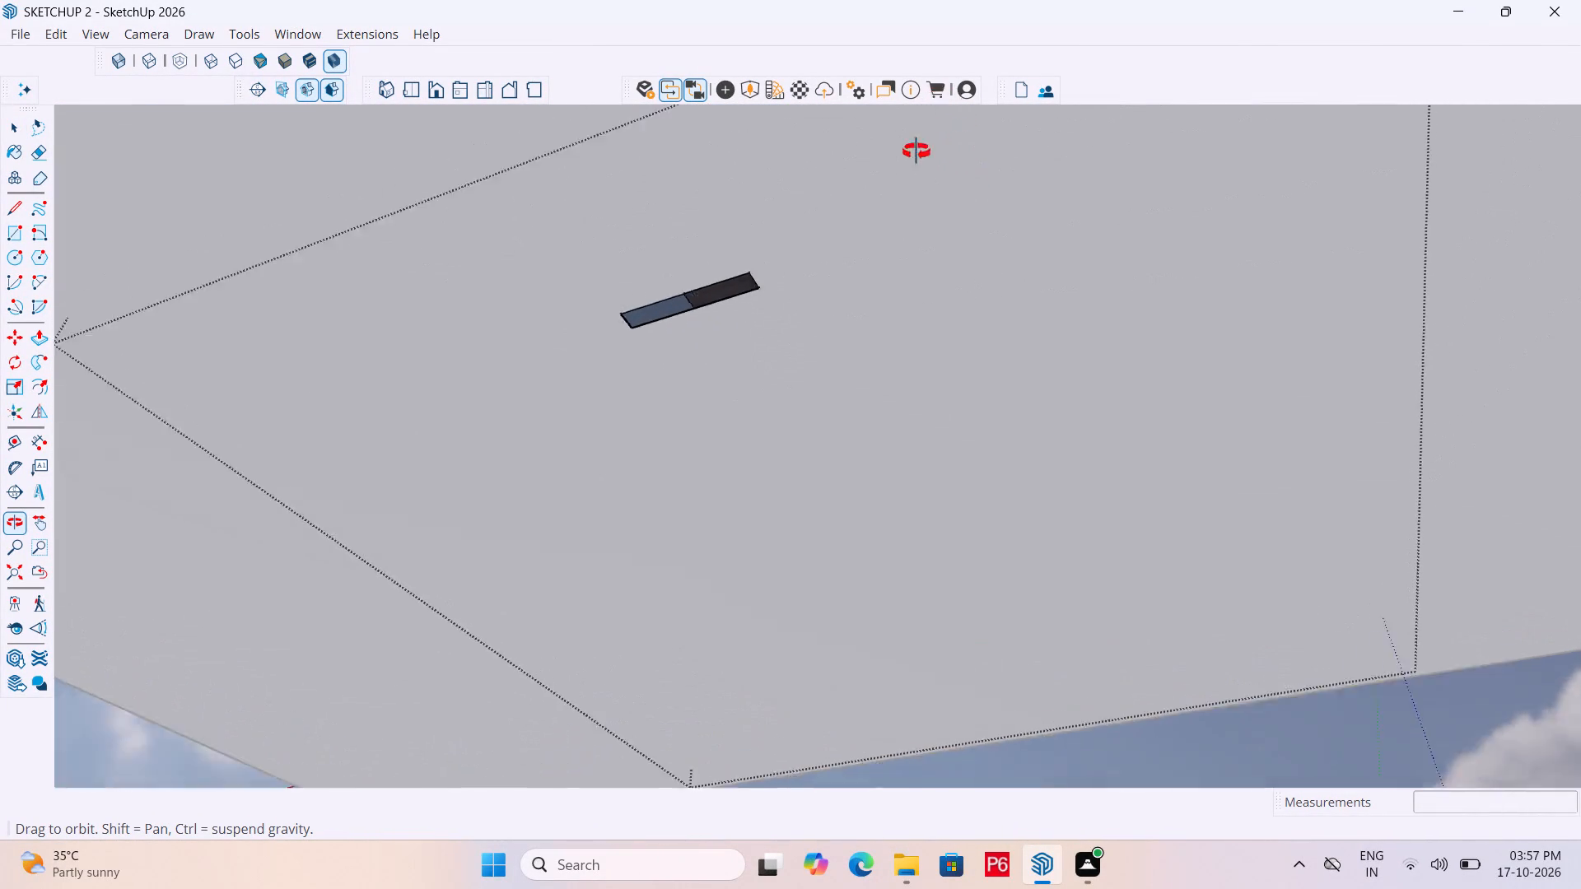
pyautogui.moveTo(916, 151); pyautogui.dragTo(1007, 595, button='middle')
pyautogui.scroll(1, 777, 526)
pyautogui.scroll(-6, 455, 457)
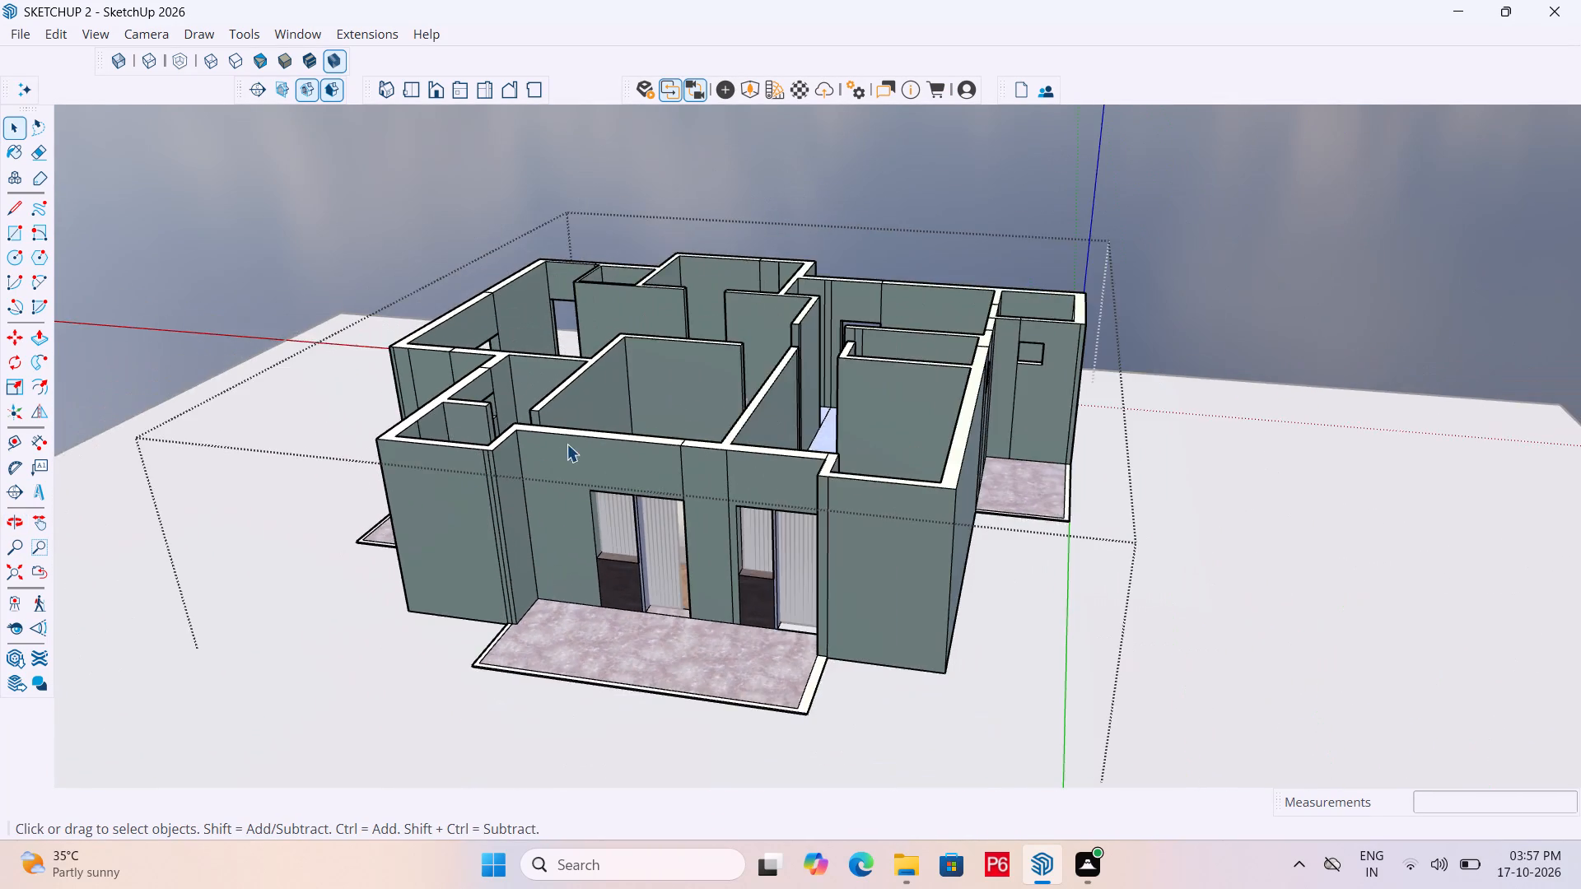
pyautogui.scroll(-5, 567, 444)
pyautogui.scroll(-4, 677, 428)
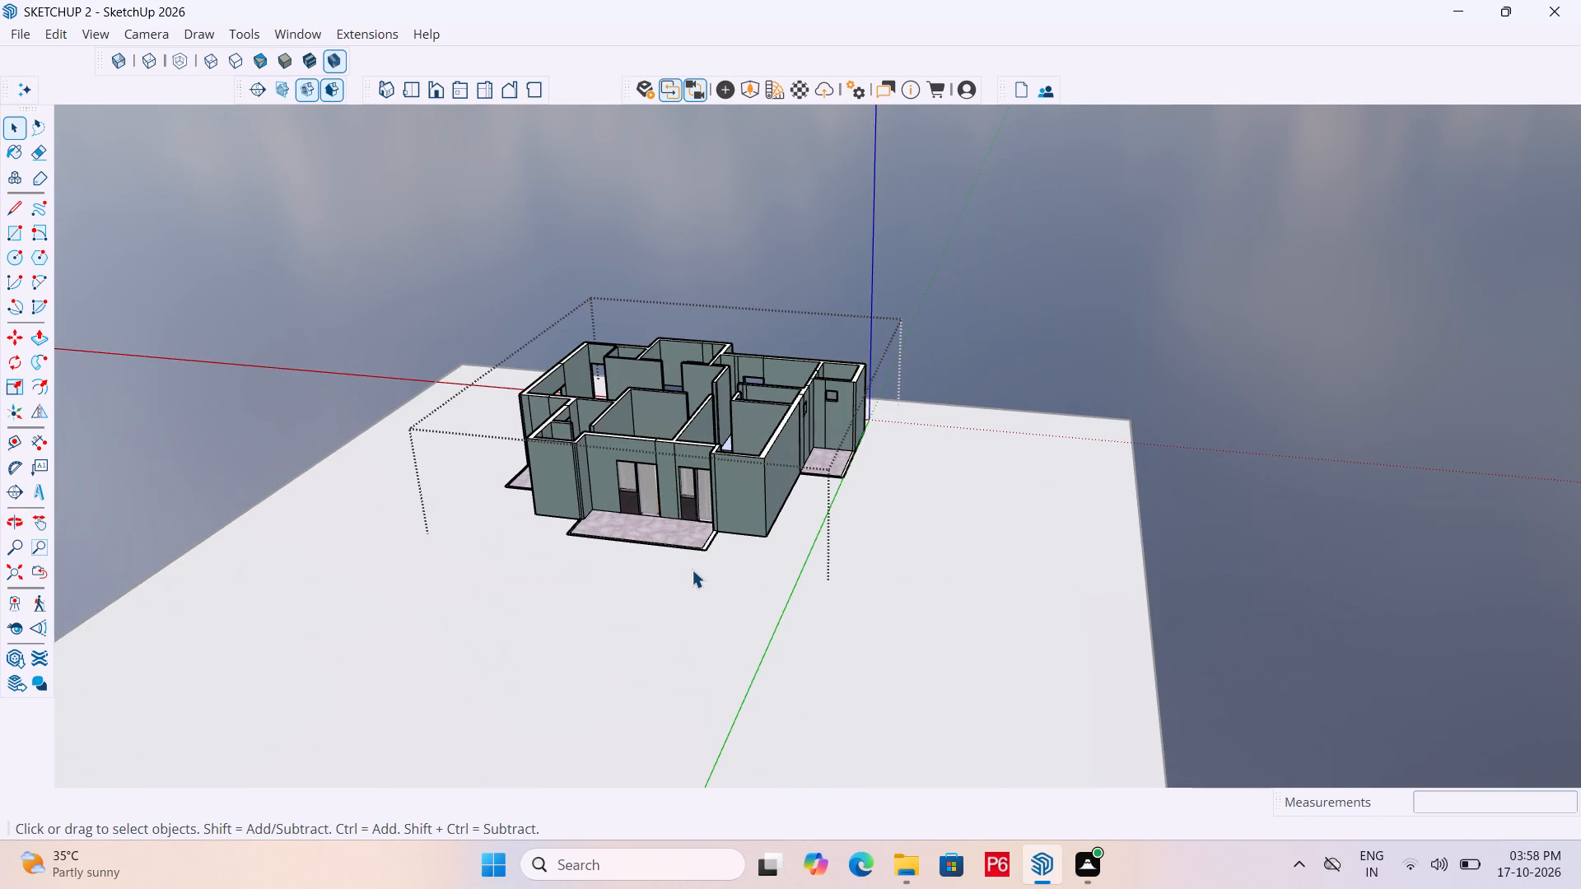
pyautogui.scroll(-3, 801, 500)
pyautogui.scroll(4, 613, 400)
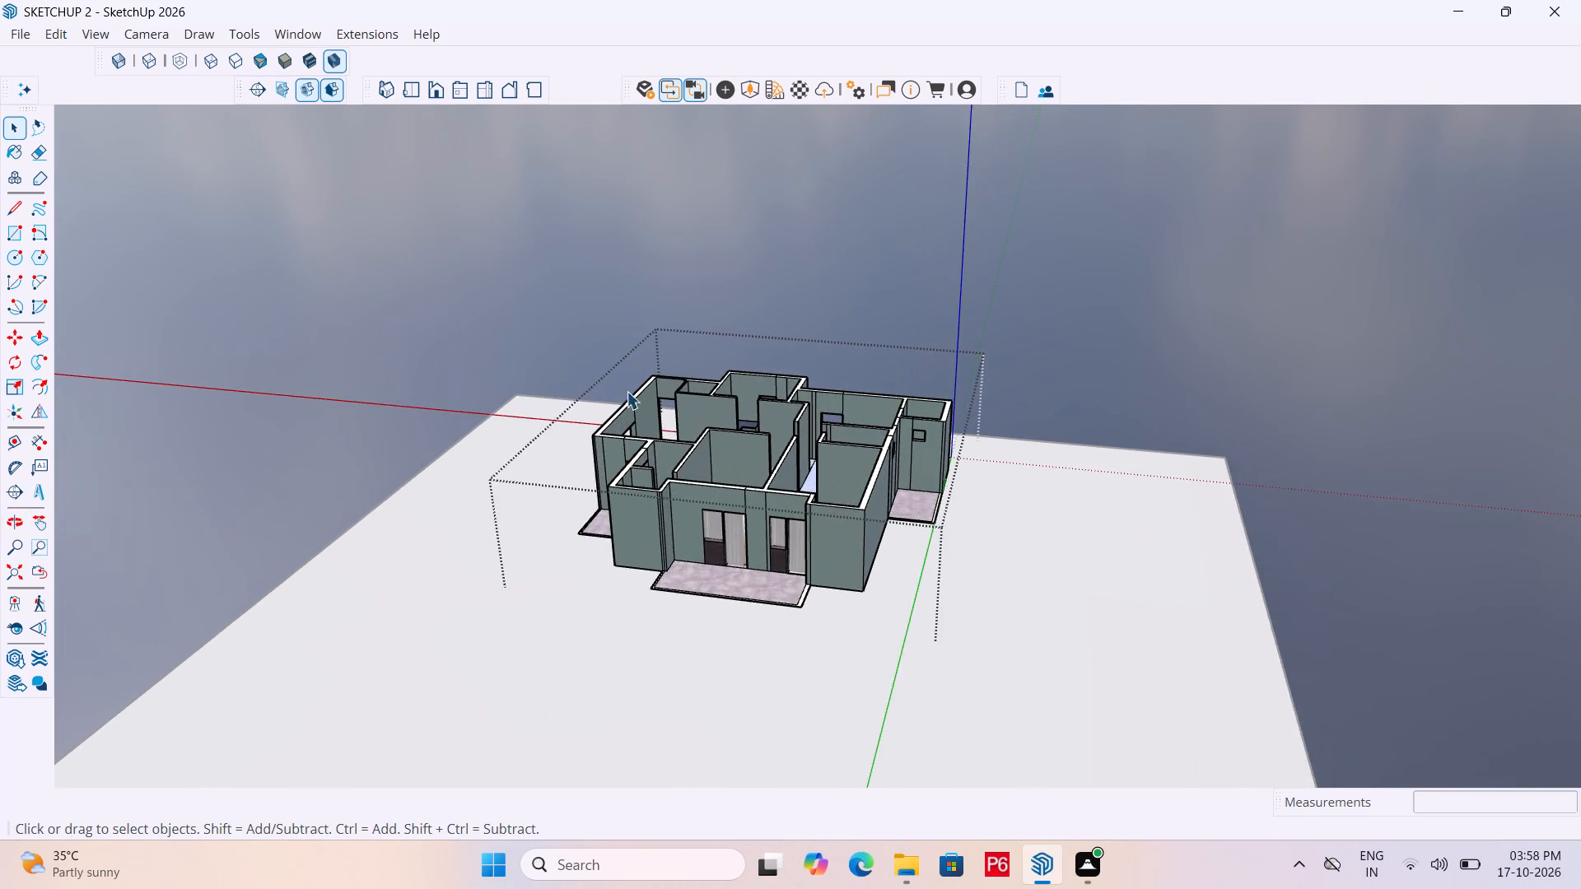
pyautogui.scroll(9, 758, 375)
pyautogui.scroll(-6, 565, 484)
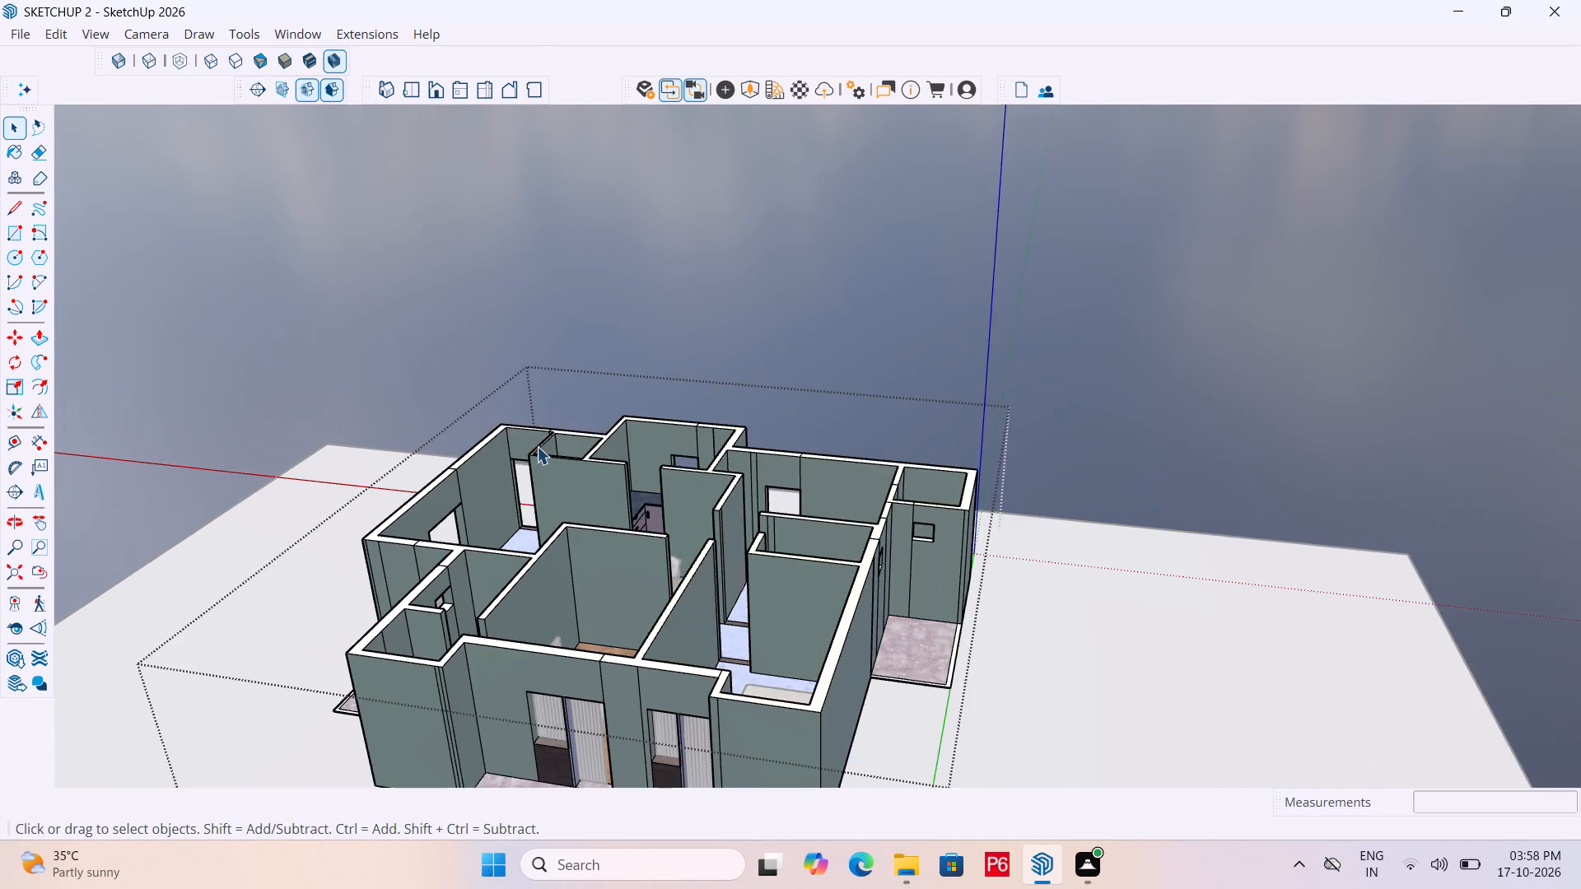
# Exit the apartment group and draw a rectangle across the wall tops between opposite outer corners of the apartment.
pyautogui.moveTo(537, 499); pyautogui.dragTo(557, 663, button='middle')
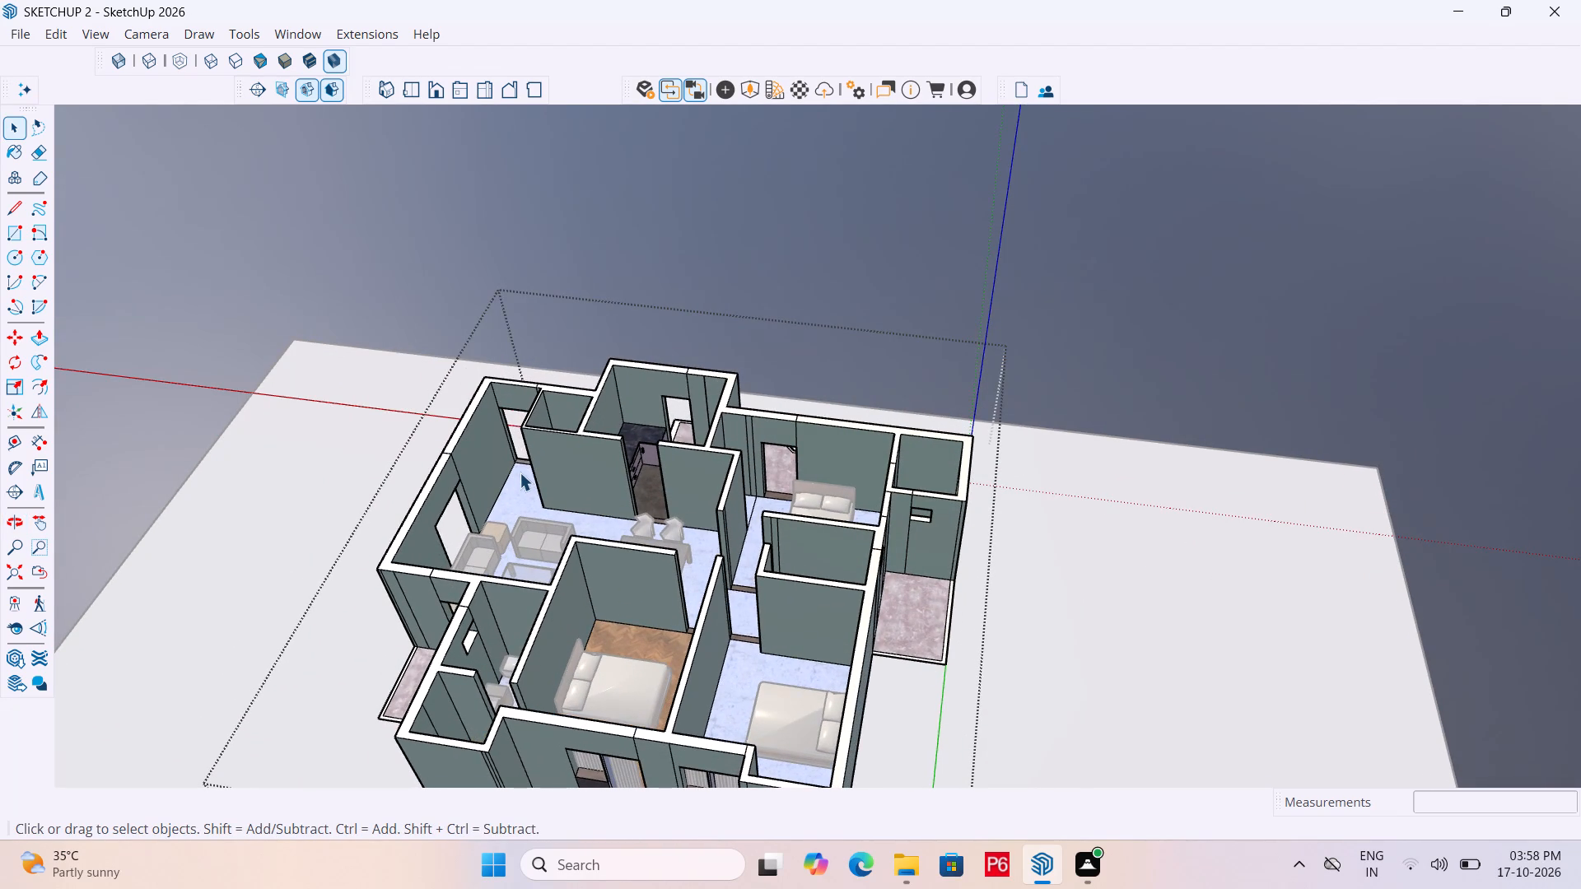
pyautogui.press('Escape')
pyautogui.click(963, 249)
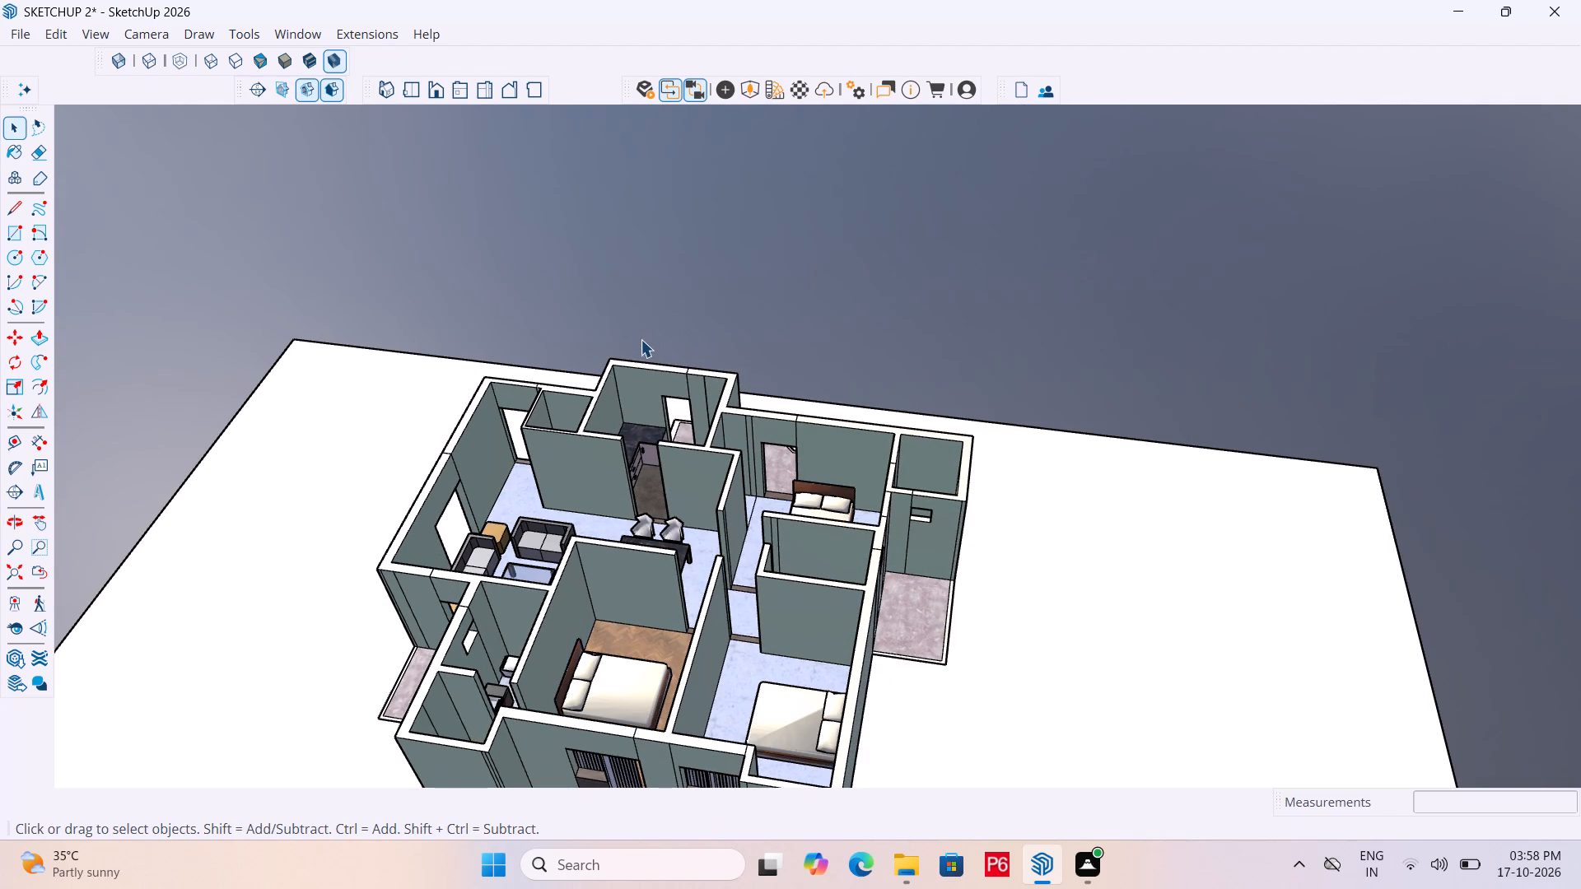
pyautogui.press('r')
pyautogui.scroll(9, 493, 370)
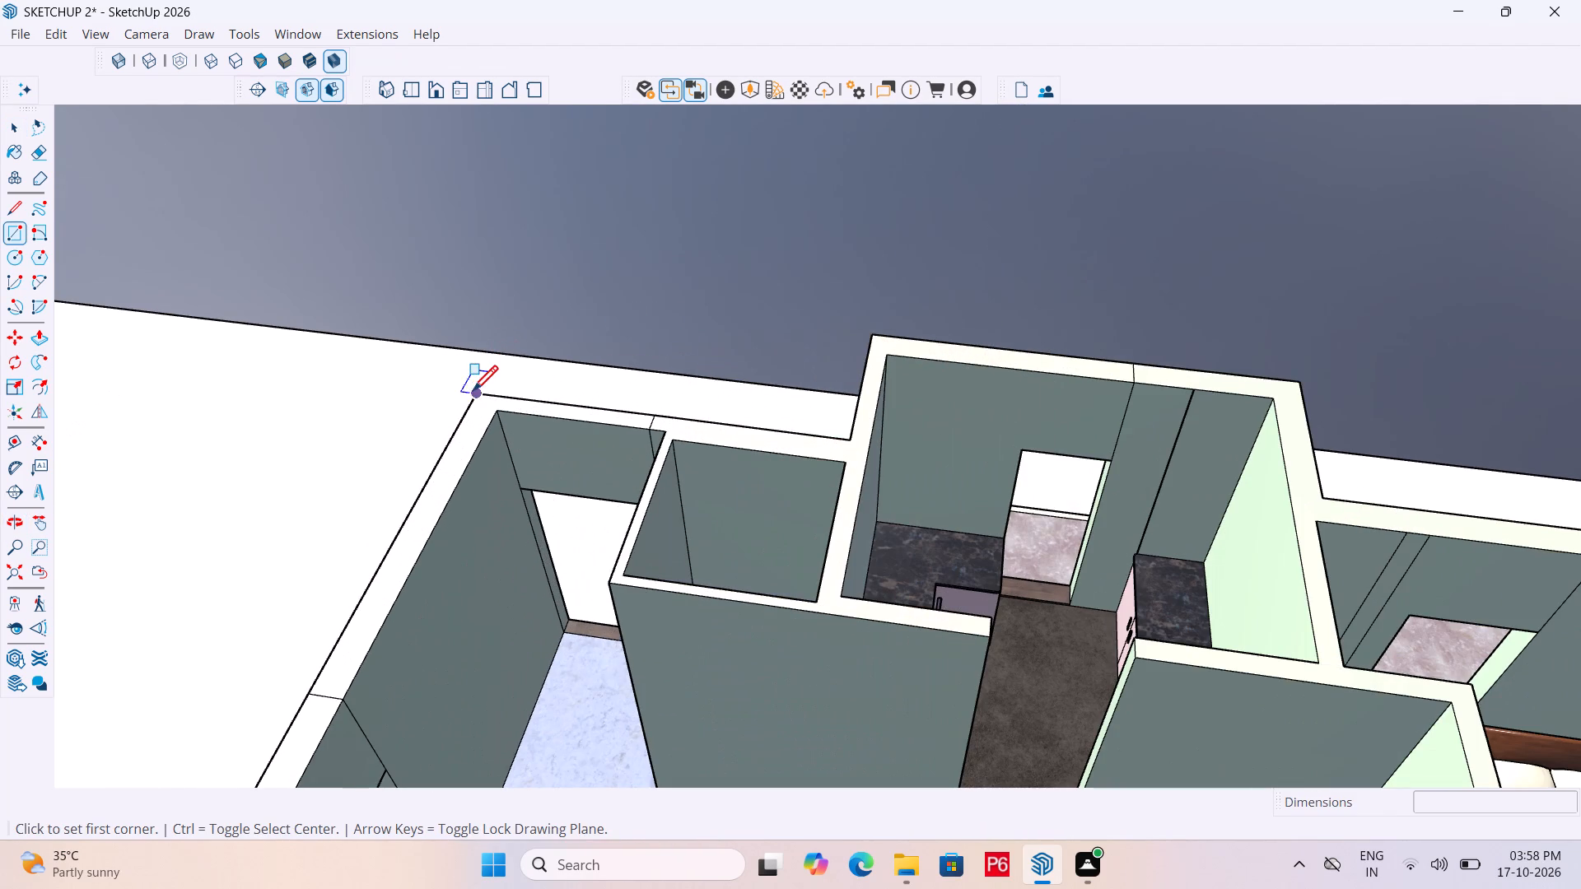
pyautogui.click(473, 393)
pyautogui.scroll(-13, 468, 490)
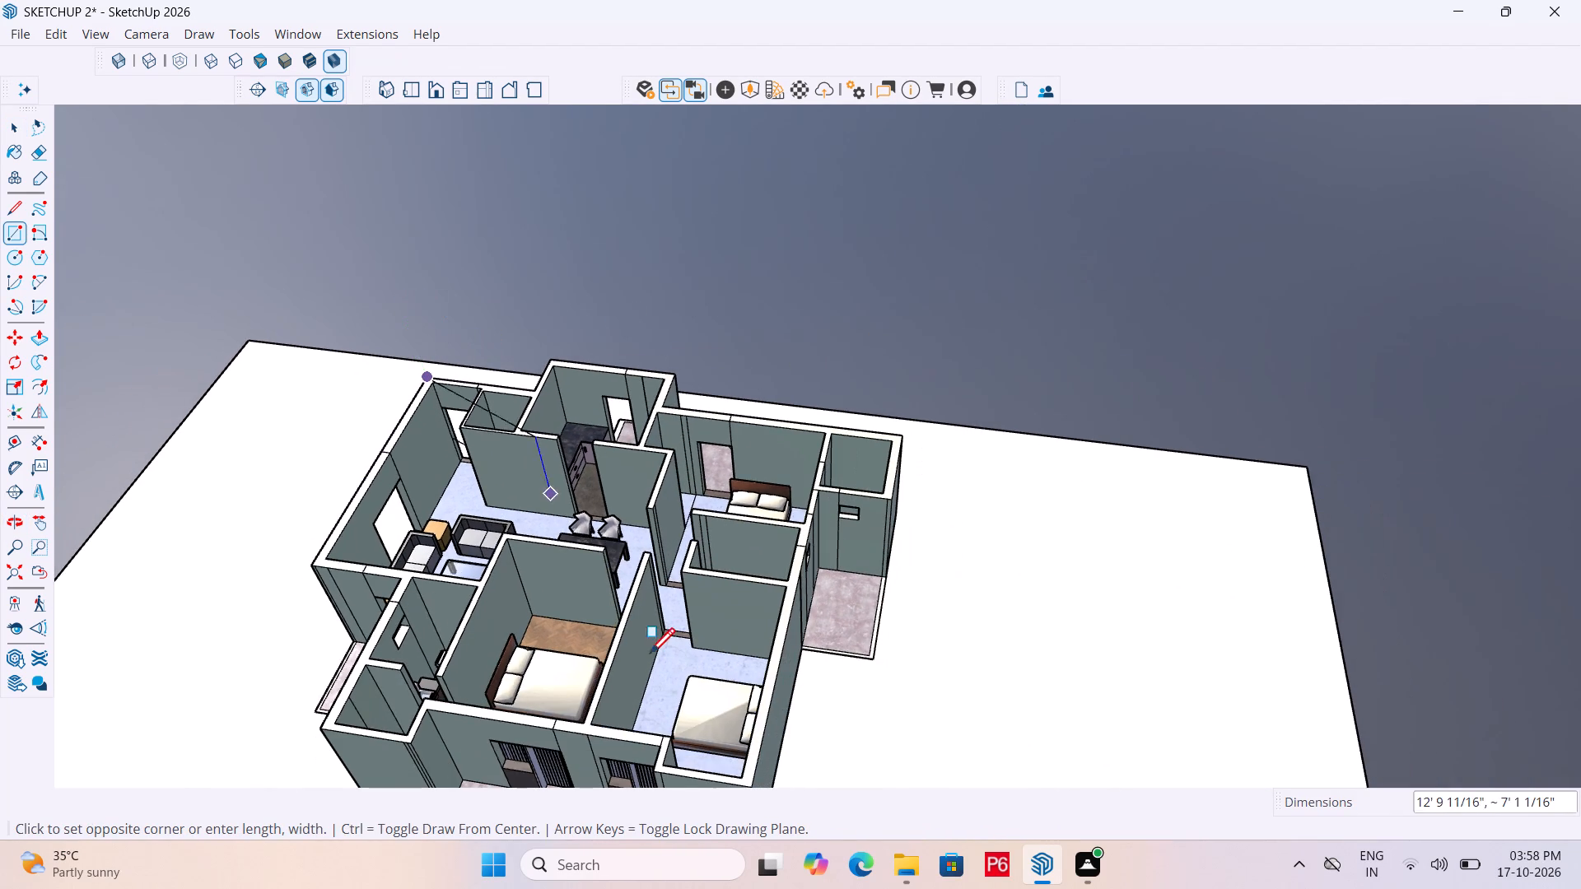
pyautogui.scroll(-4, 660, 586)
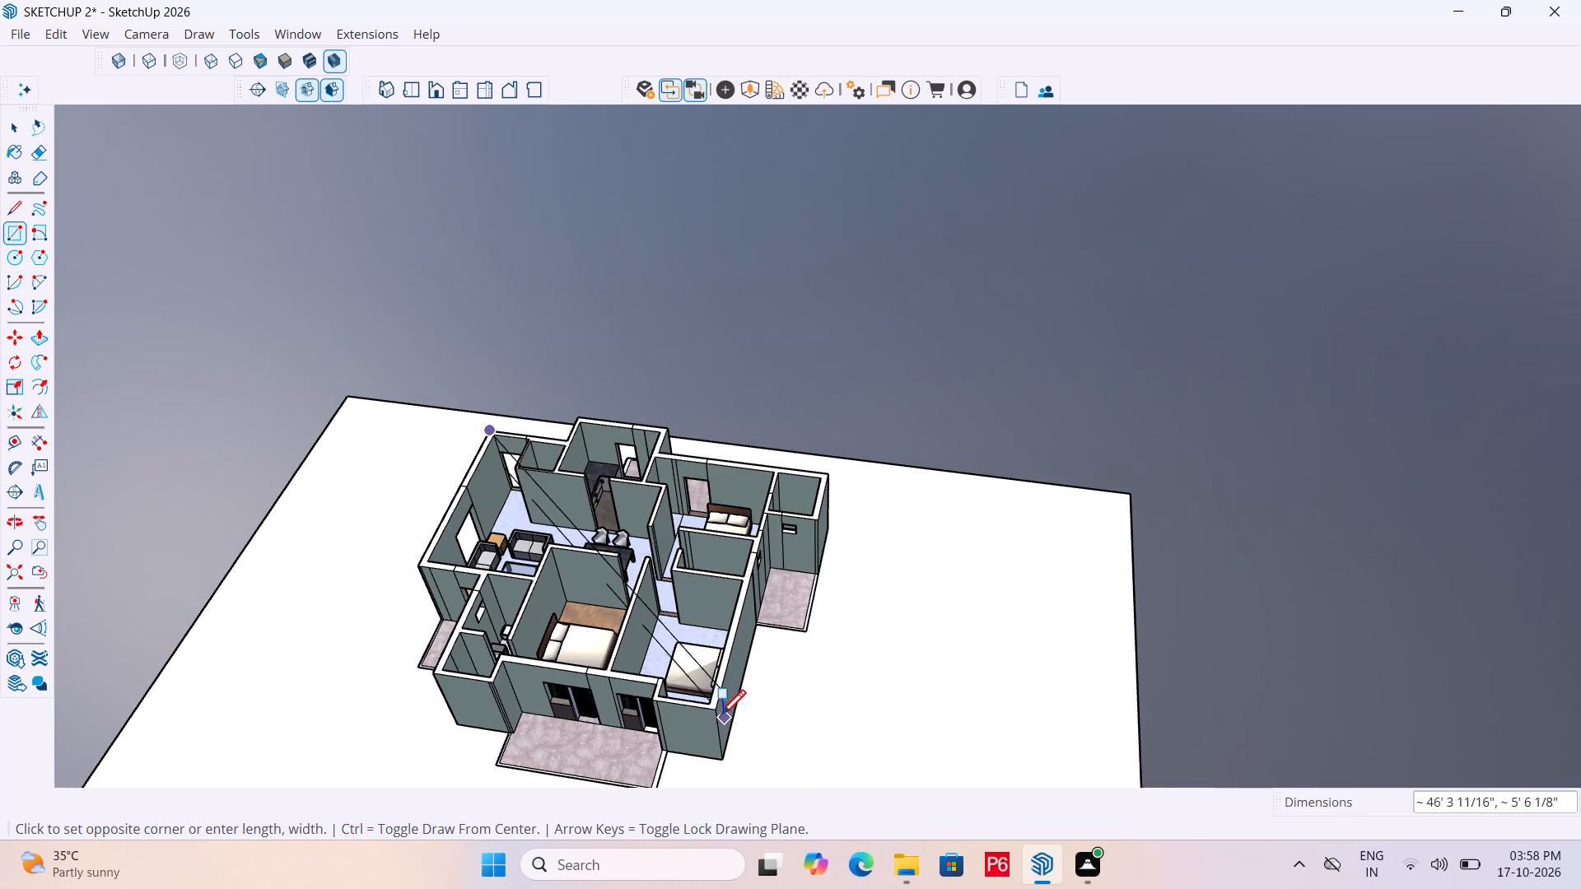
pyautogui.click(715, 710)
pyautogui.press('space')
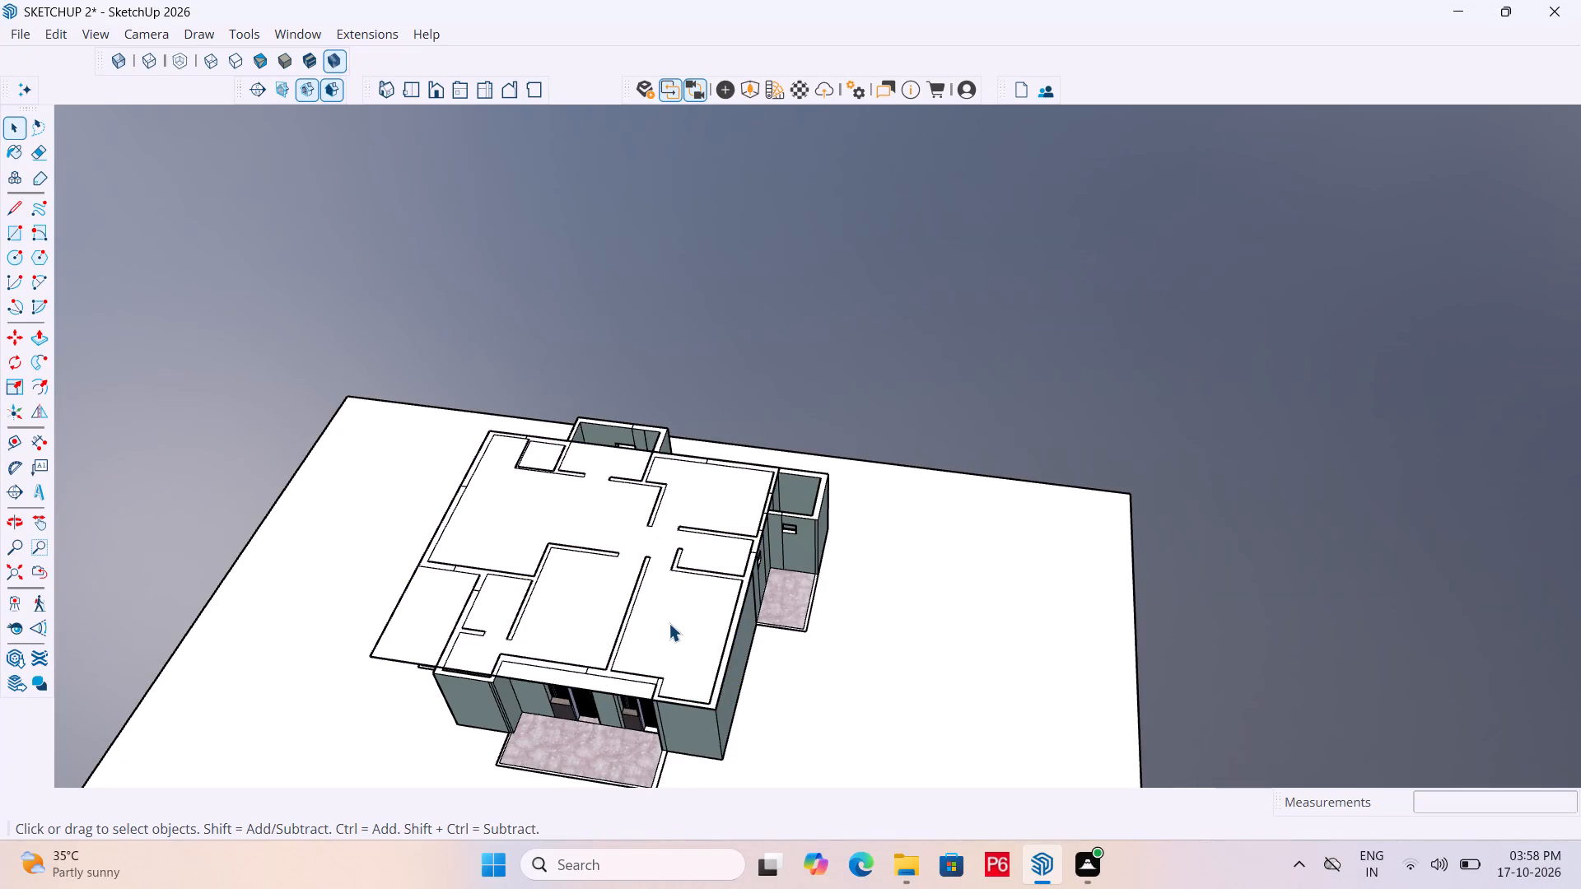
# Make a group of the rectangular face and its edges covering the apartment's wall tops.
pyautogui.tripleClick(672, 621)
pyautogui.click(672, 621)
pyautogui.rightClick(673, 621)
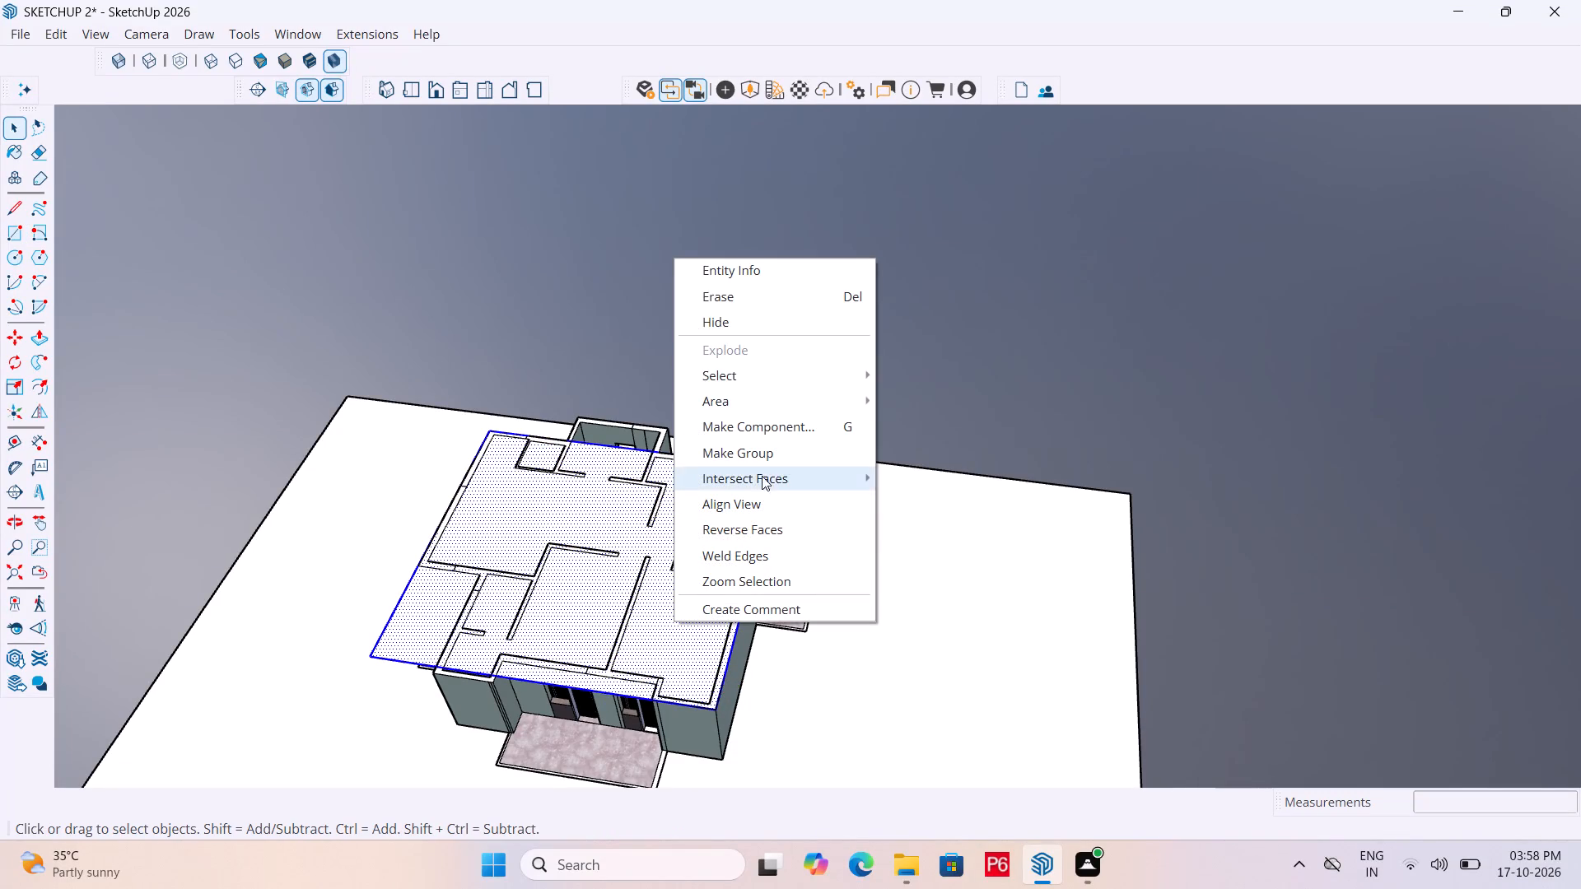
pyautogui.click(767, 454)
# Open the new group and push/pull the rectangular face up 6" to form a roof slab.
pyautogui.press('space')
pyautogui.tripleClick(661, 621)
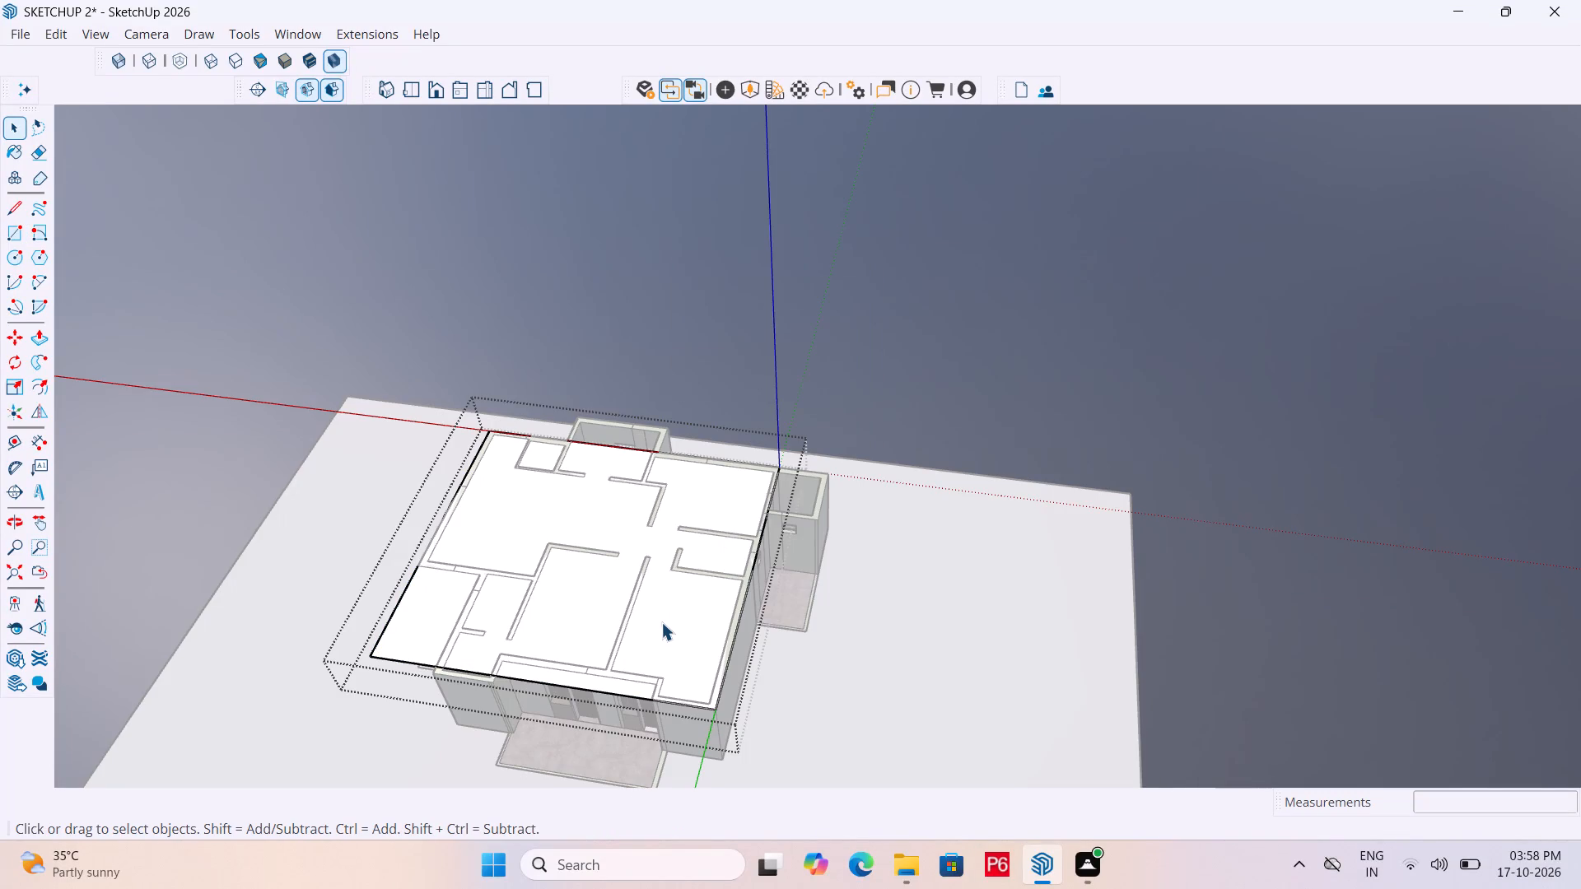
pyautogui.press('o')
pyautogui.click(661, 622)
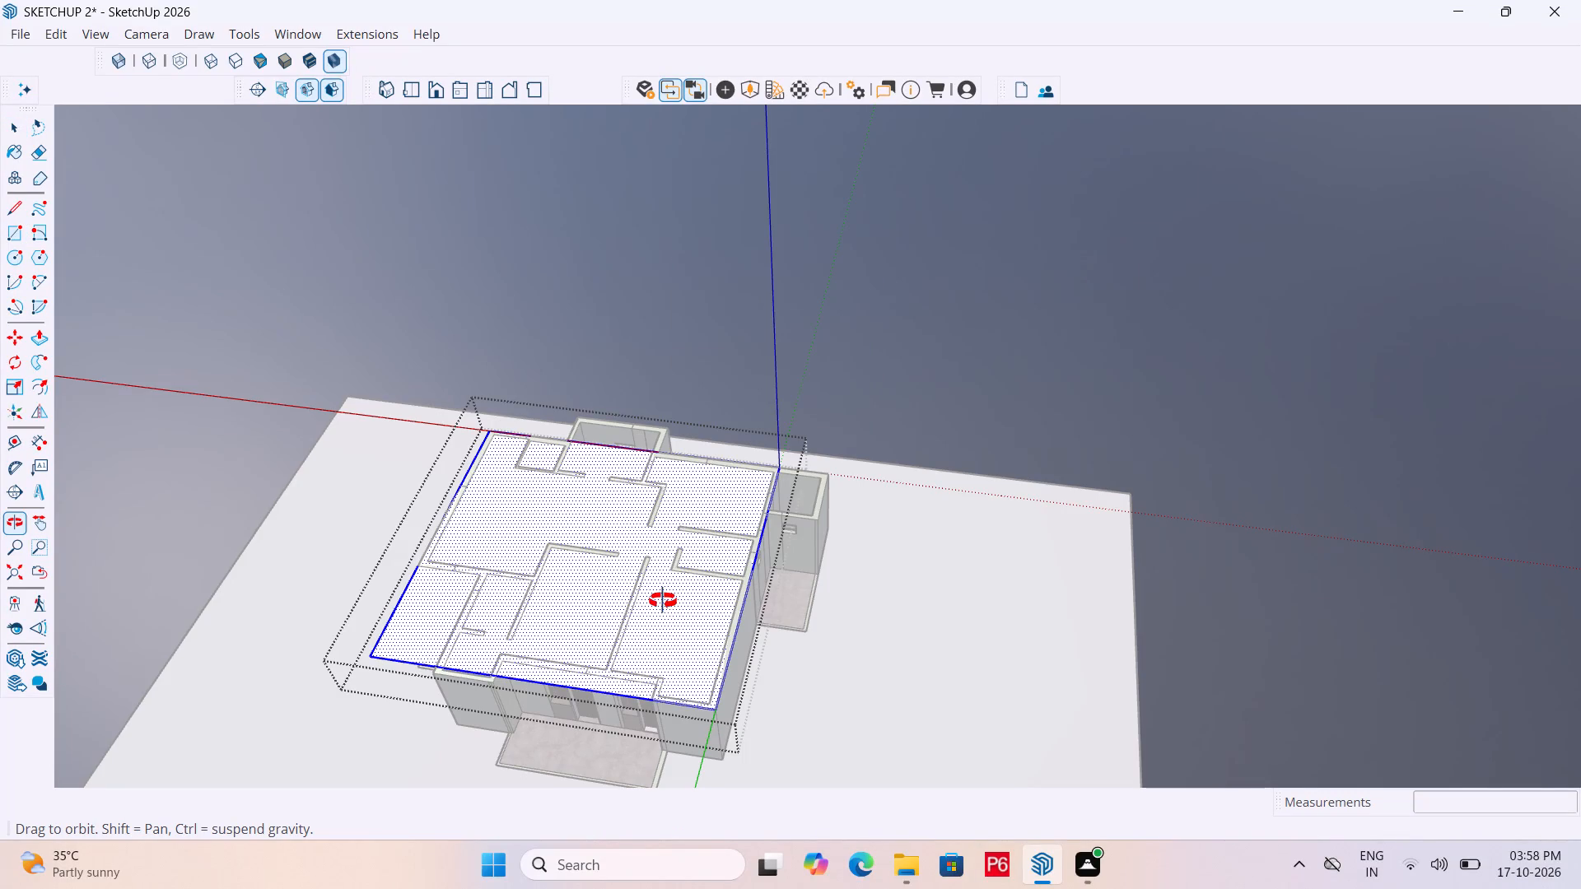
pyautogui.press('p')
pyautogui.click(658, 616)
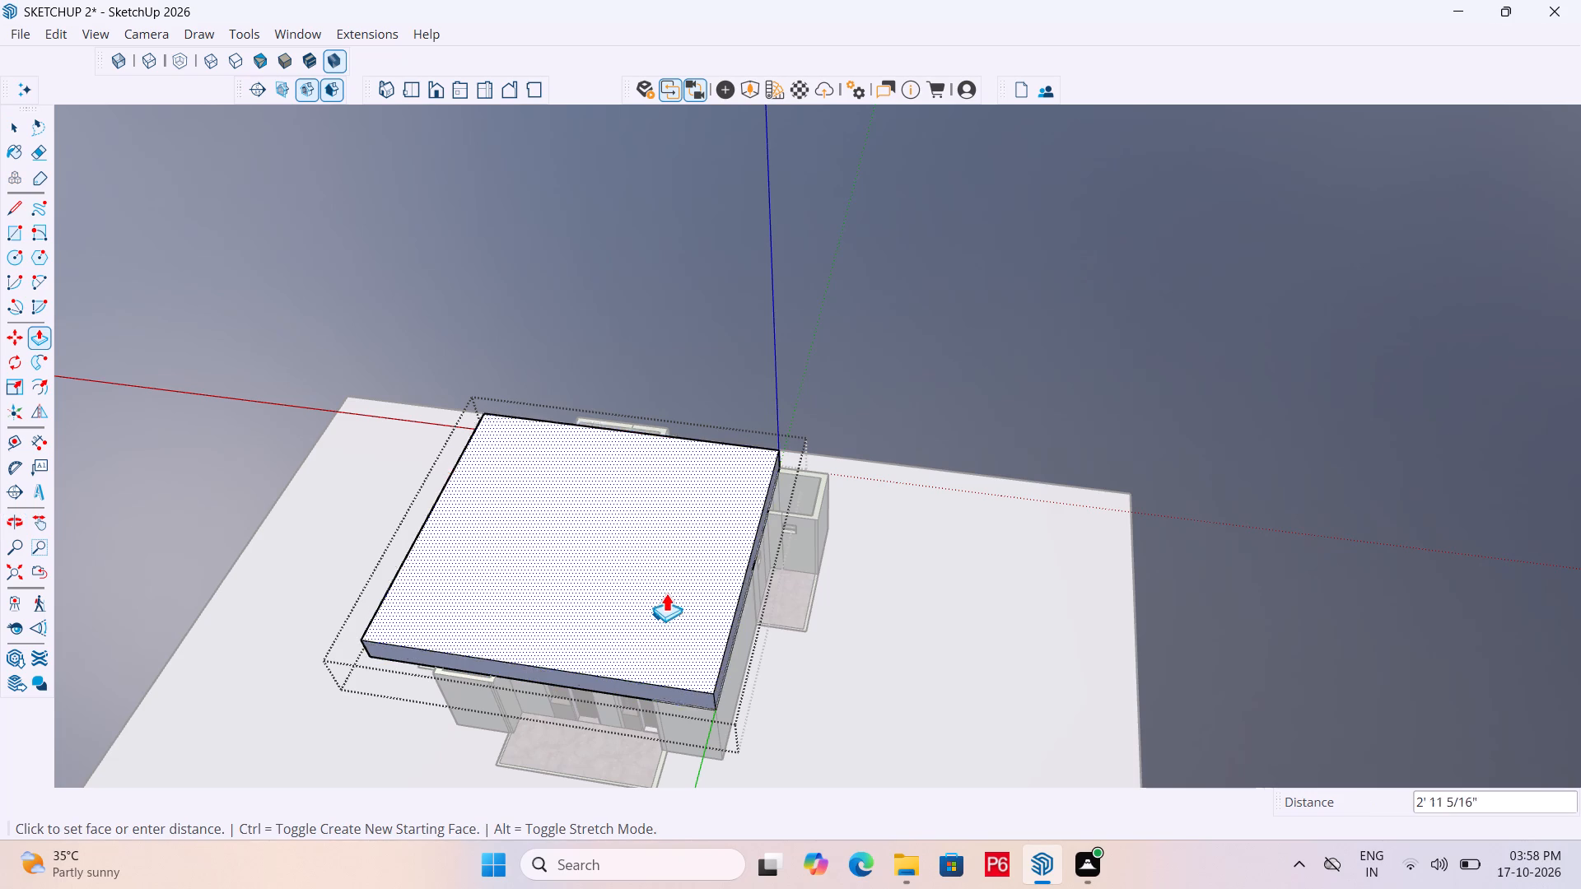
pyautogui.write('6"')
pyautogui.press('Return')
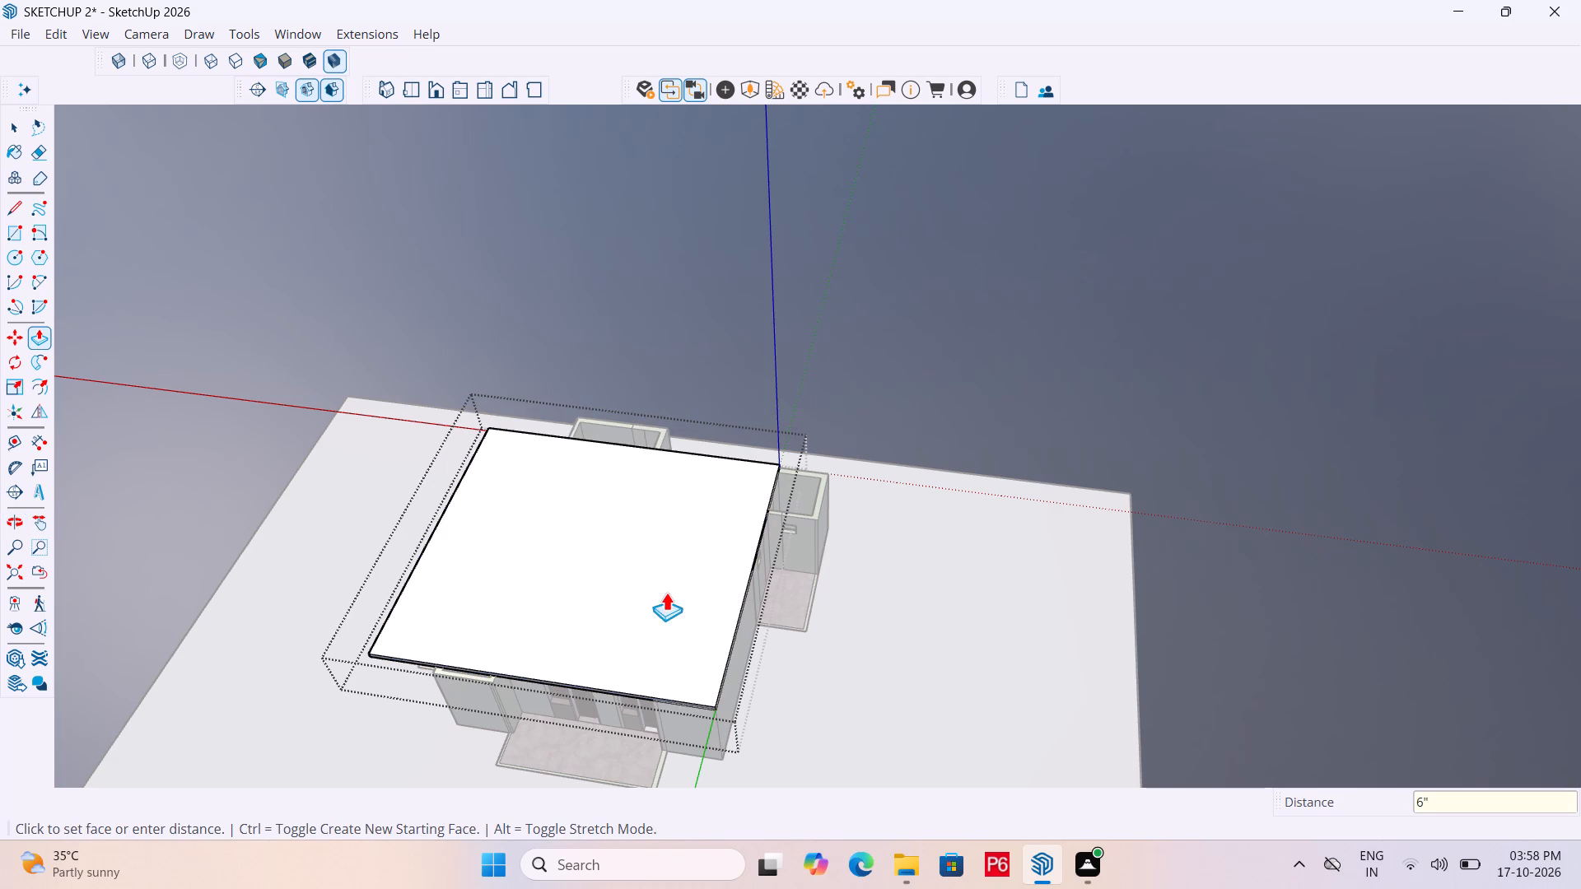
# Extend the roof slab's side edge 5' 9" over the small projecting room, up to its outer wall corner.
pyautogui.moveTo(712, 752); pyautogui.dragTo(552, 550, button='middle')
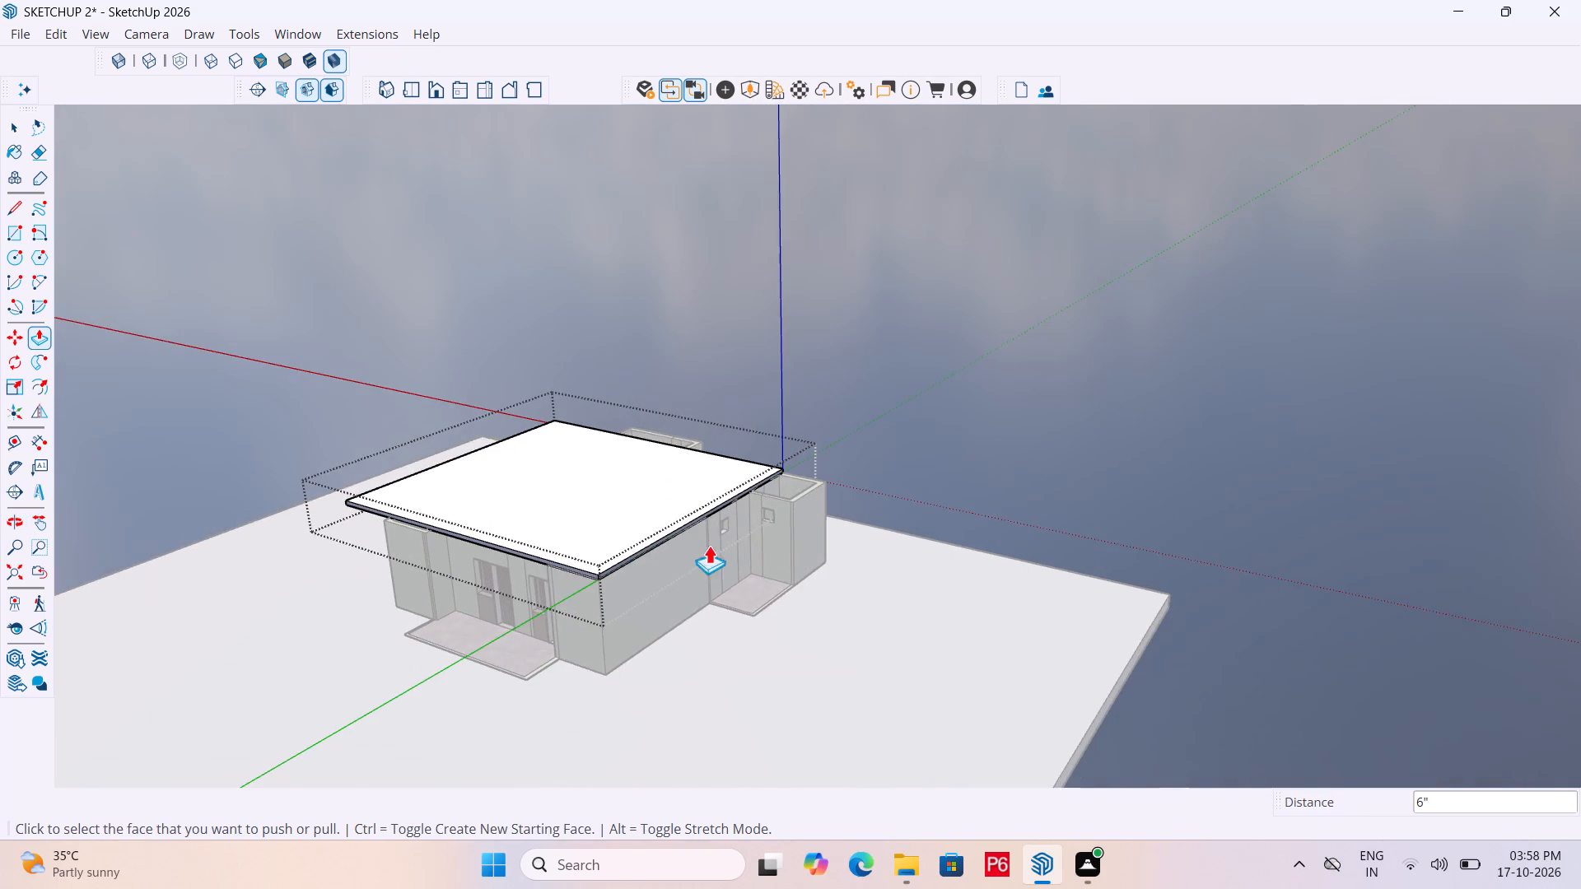
pyautogui.scroll(20, 745, 515)
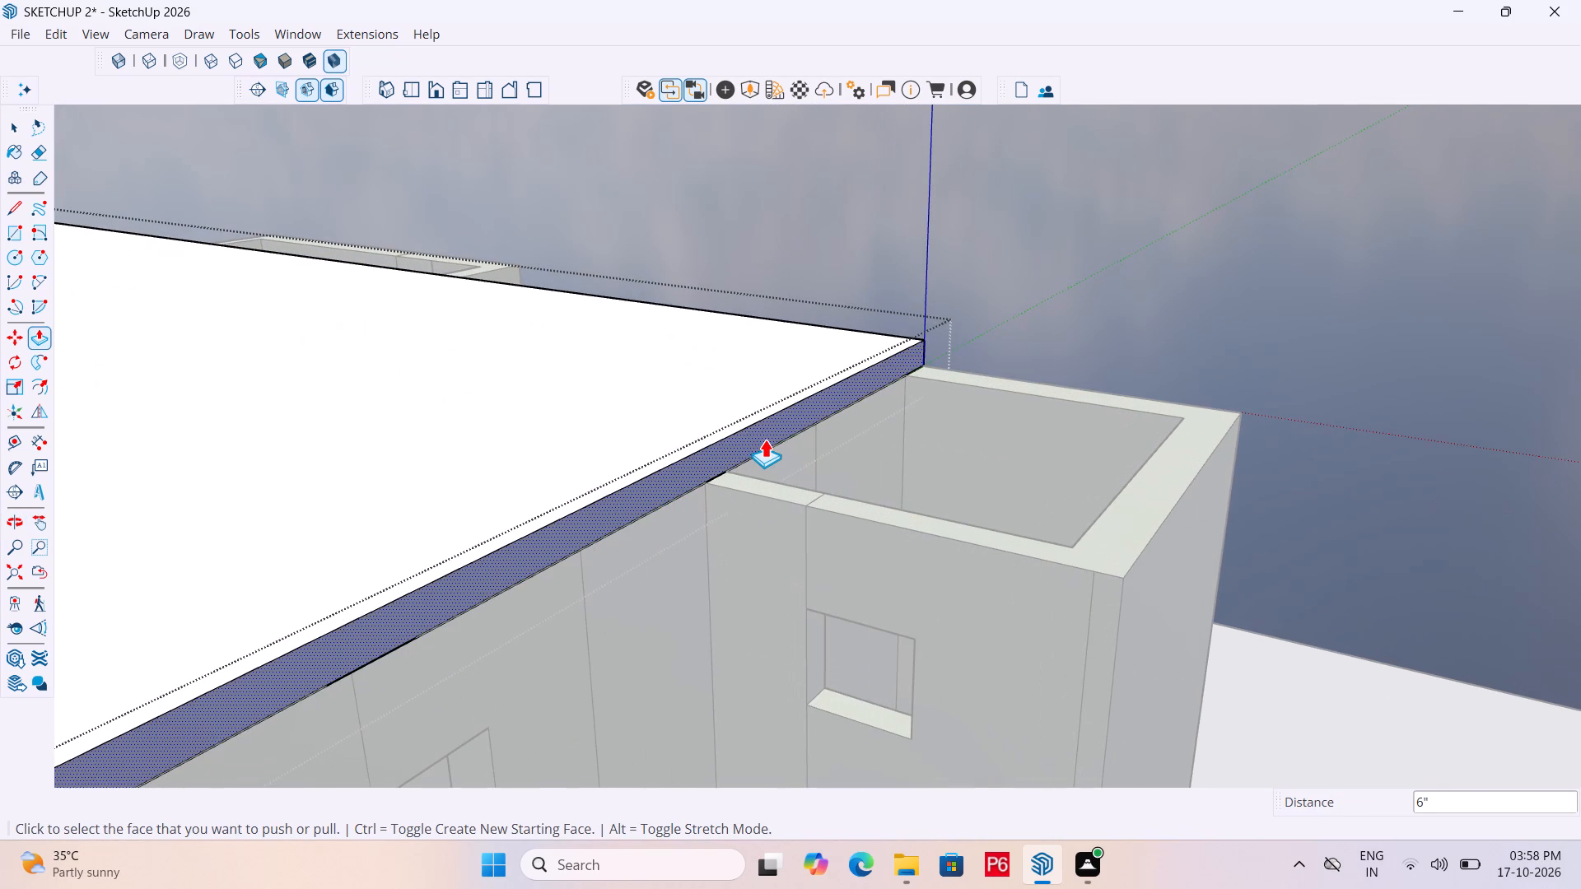
pyautogui.click(765, 439)
pyautogui.click(1152, 569)
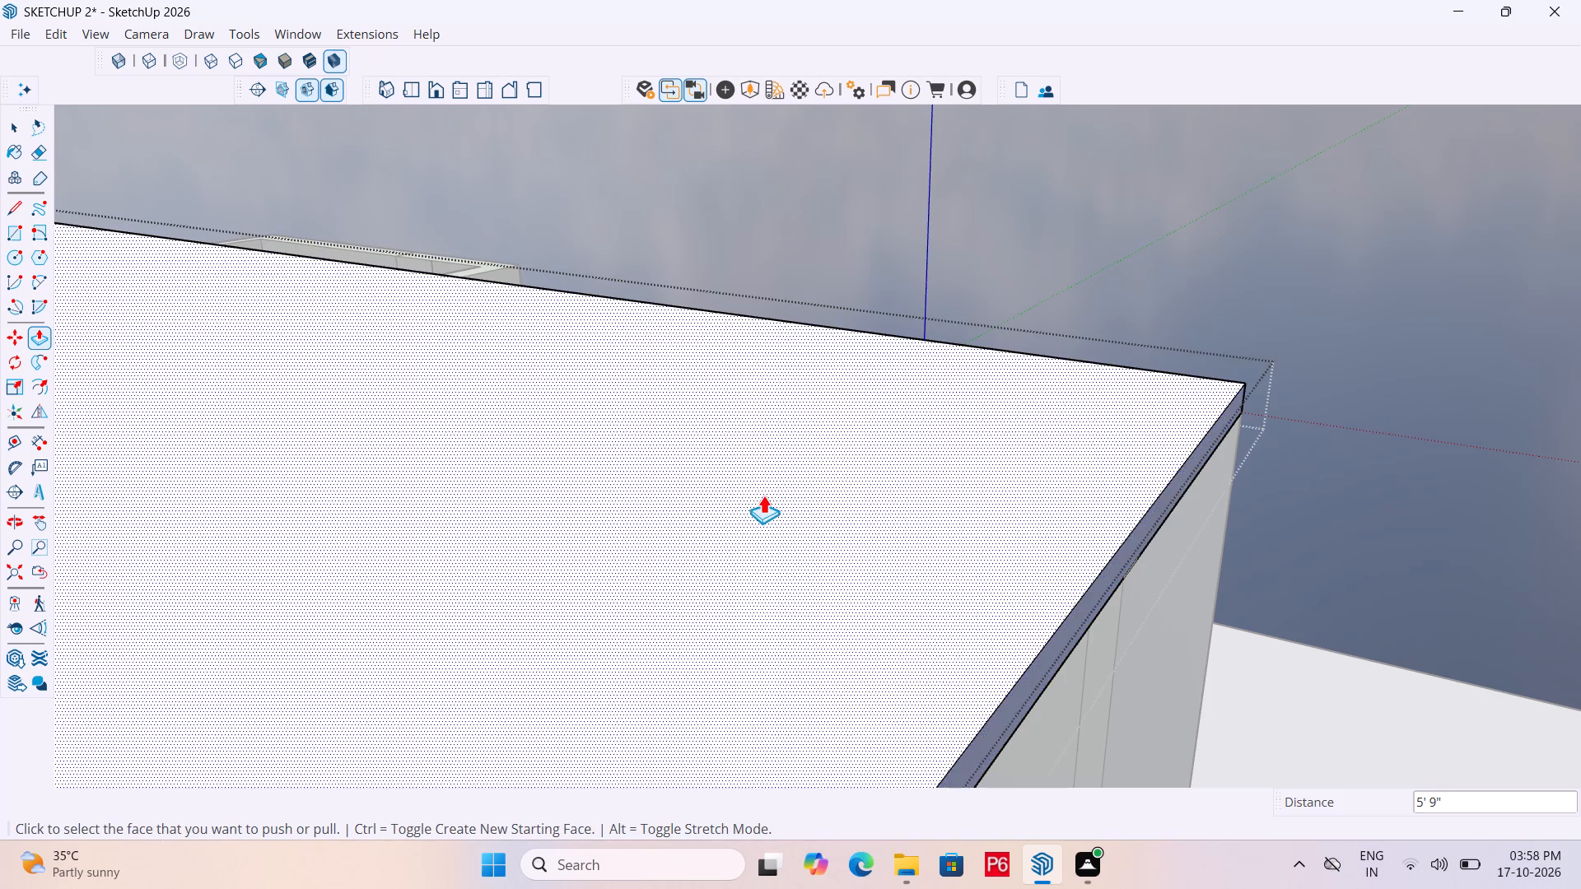
# Pull the roof slab's edge outward on the stepped balcony side so it covers the projecting block and overhangs the balcony.
pyautogui.scroll(-5, 745, 490)
pyautogui.scroll(-11, 1012, 491)
pyautogui.moveTo(1099, 514); pyautogui.dragTo(243, 544, button='middle')
pyautogui.scroll(3, 1082, 581)
pyautogui.moveTo(1029, 547); pyautogui.dragTo(1010, 497, button='middle')
pyautogui.scroll(4, 735, 473)
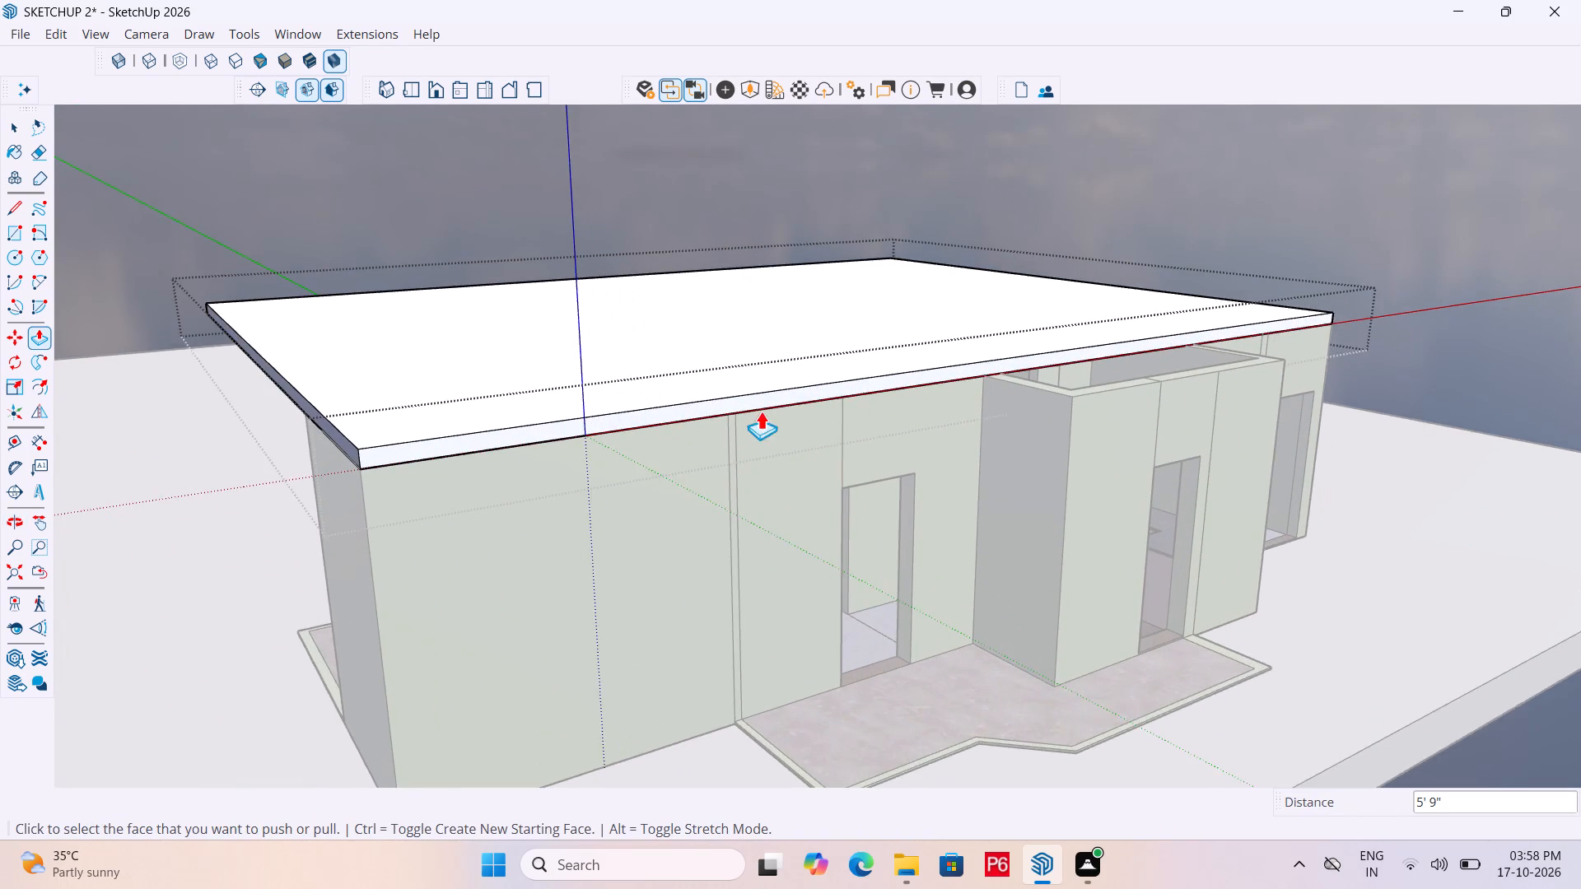
pyautogui.doubleClick(789, 389)
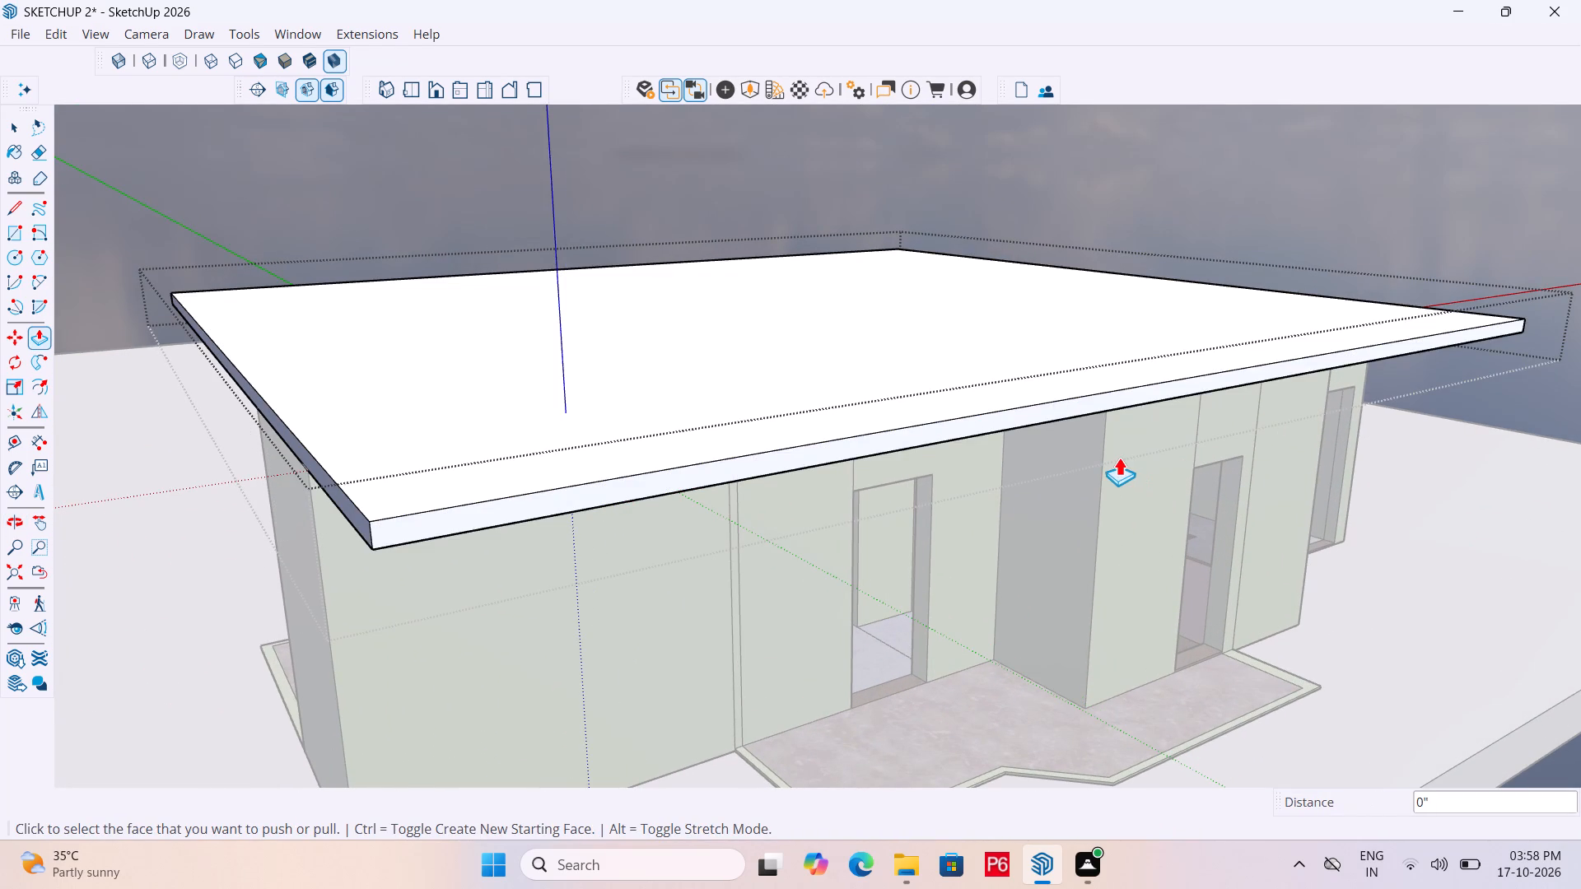
pyautogui.moveTo(1123, 407); pyautogui.dragTo(1084, 384, button='middle')
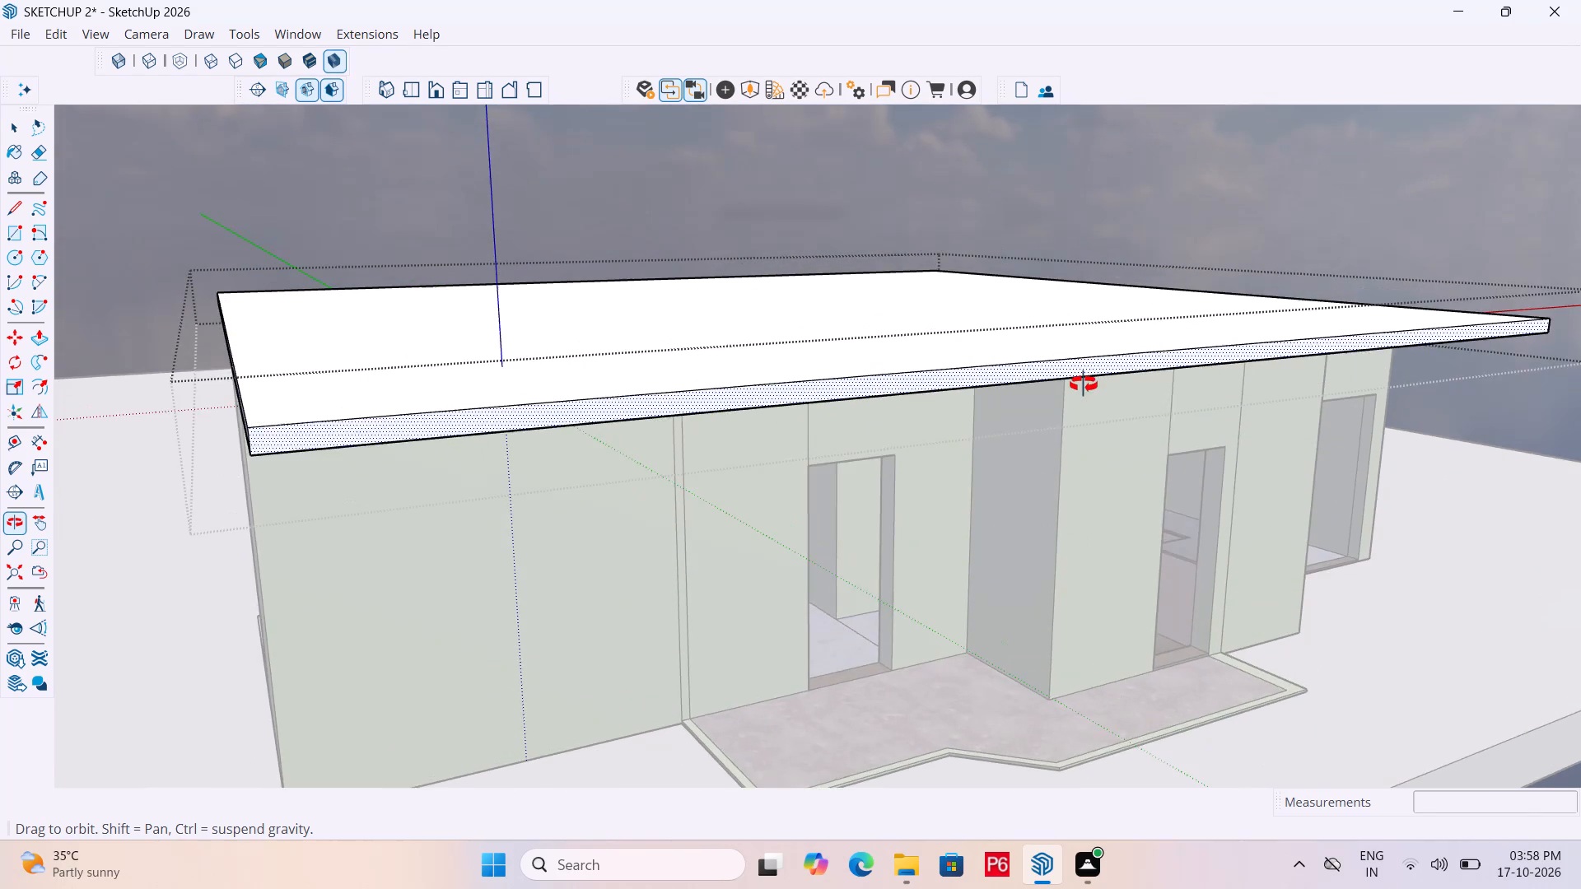
pyautogui.moveTo(1084, 384); pyautogui.dragTo(1102, 343, button='middle')
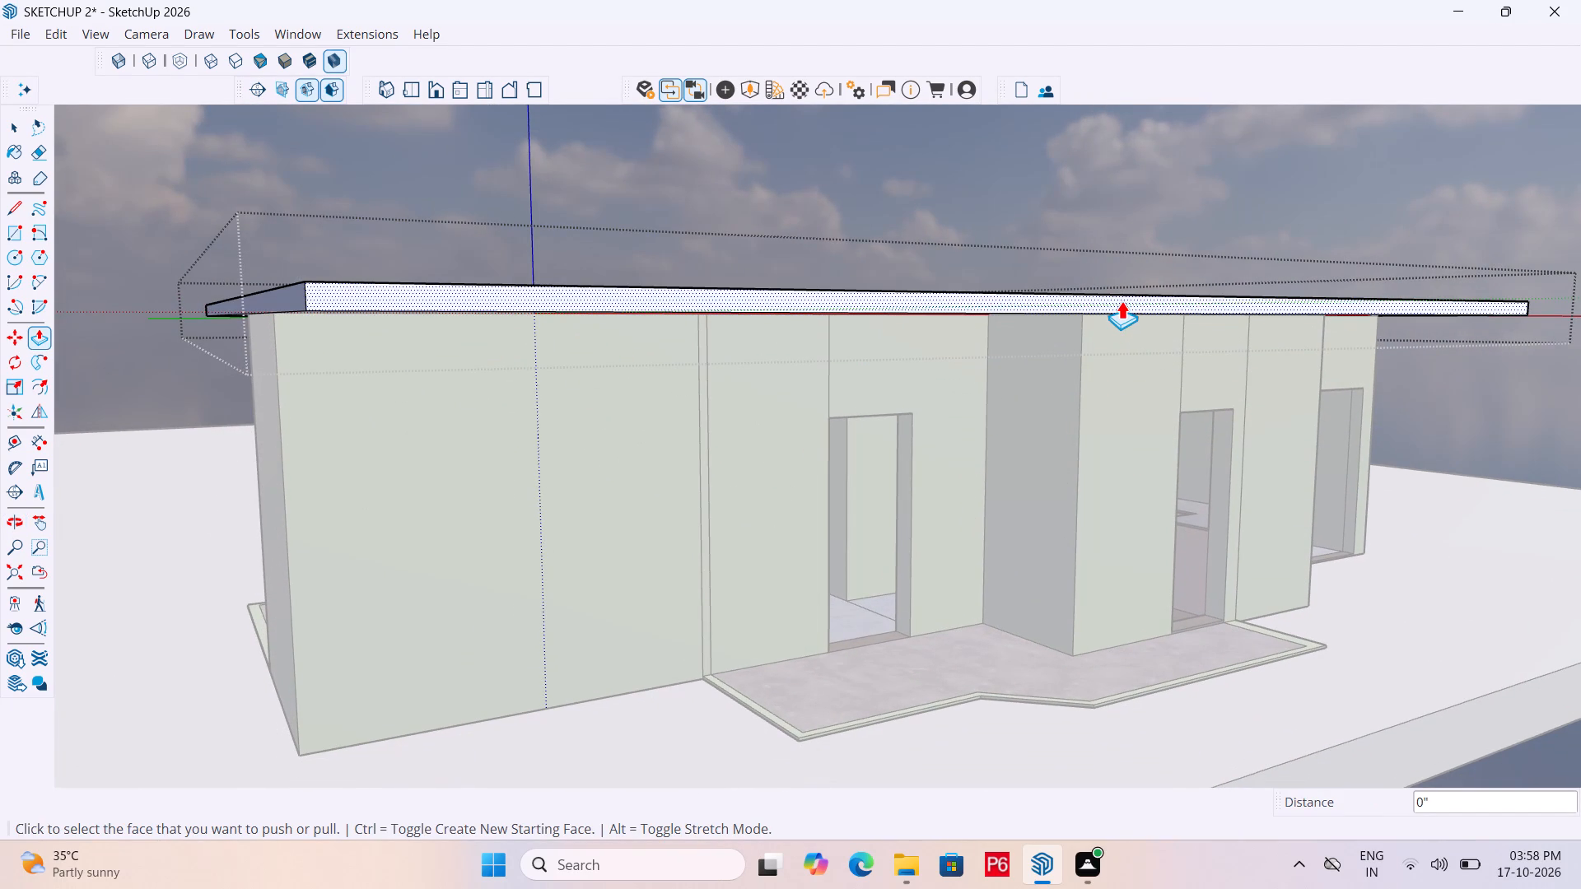
pyautogui.click(1122, 300)
pyautogui.scroll(4, 1102, 738)
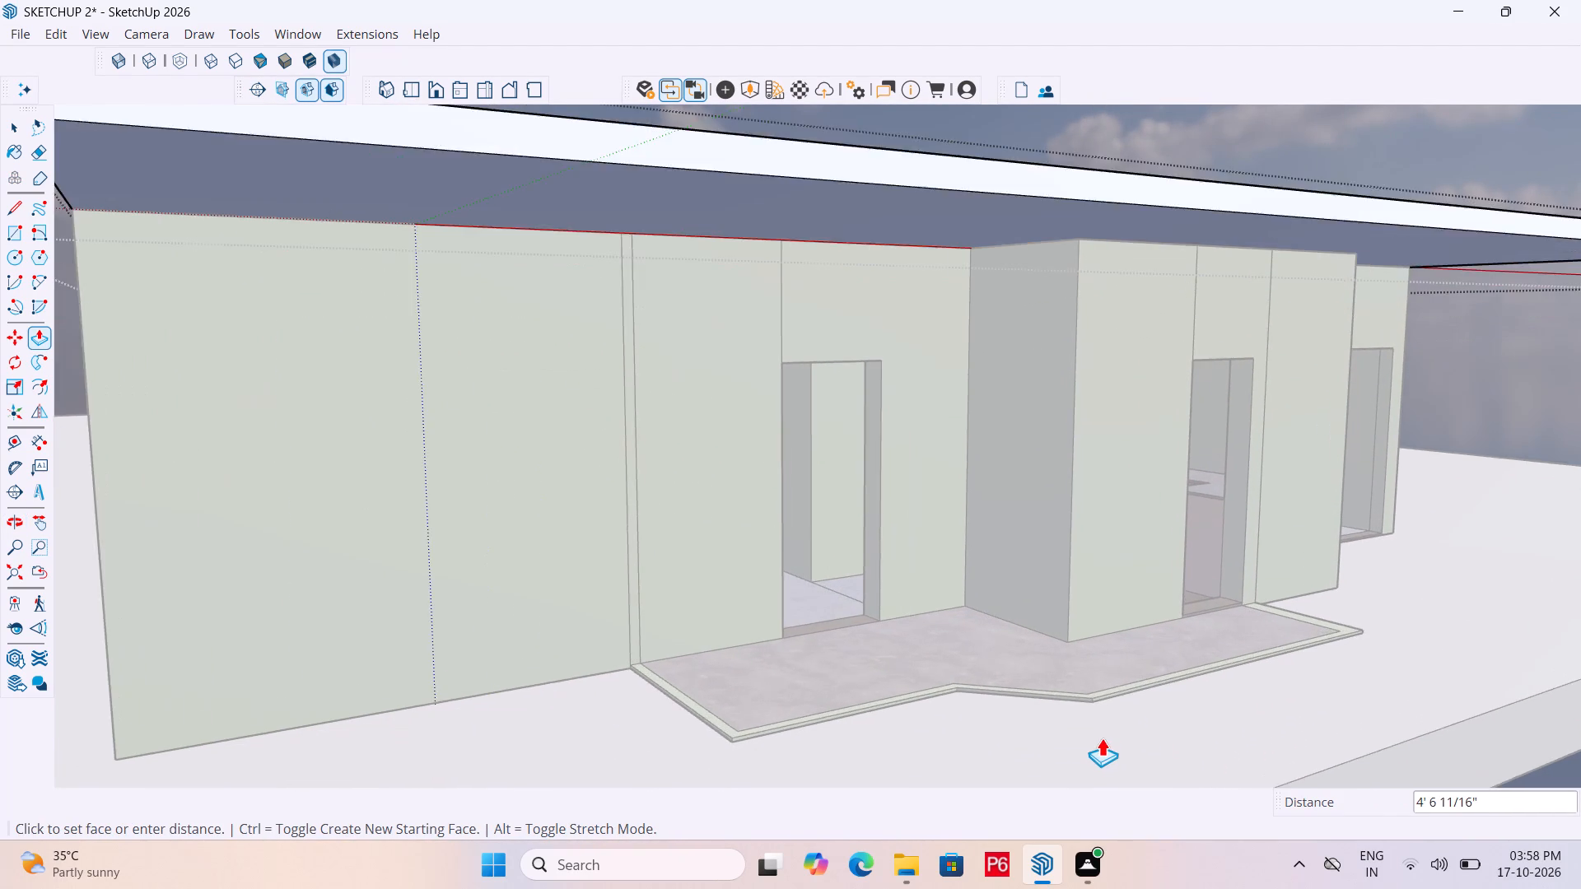
pyautogui.scroll(5, 1102, 738)
pyautogui.doubleClick(1094, 715)
pyautogui.scroll(-9, 1022, 647)
pyautogui.moveTo(988, 666); pyautogui.dragTo(941, 747, button='middle')
pyautogui.press('space')
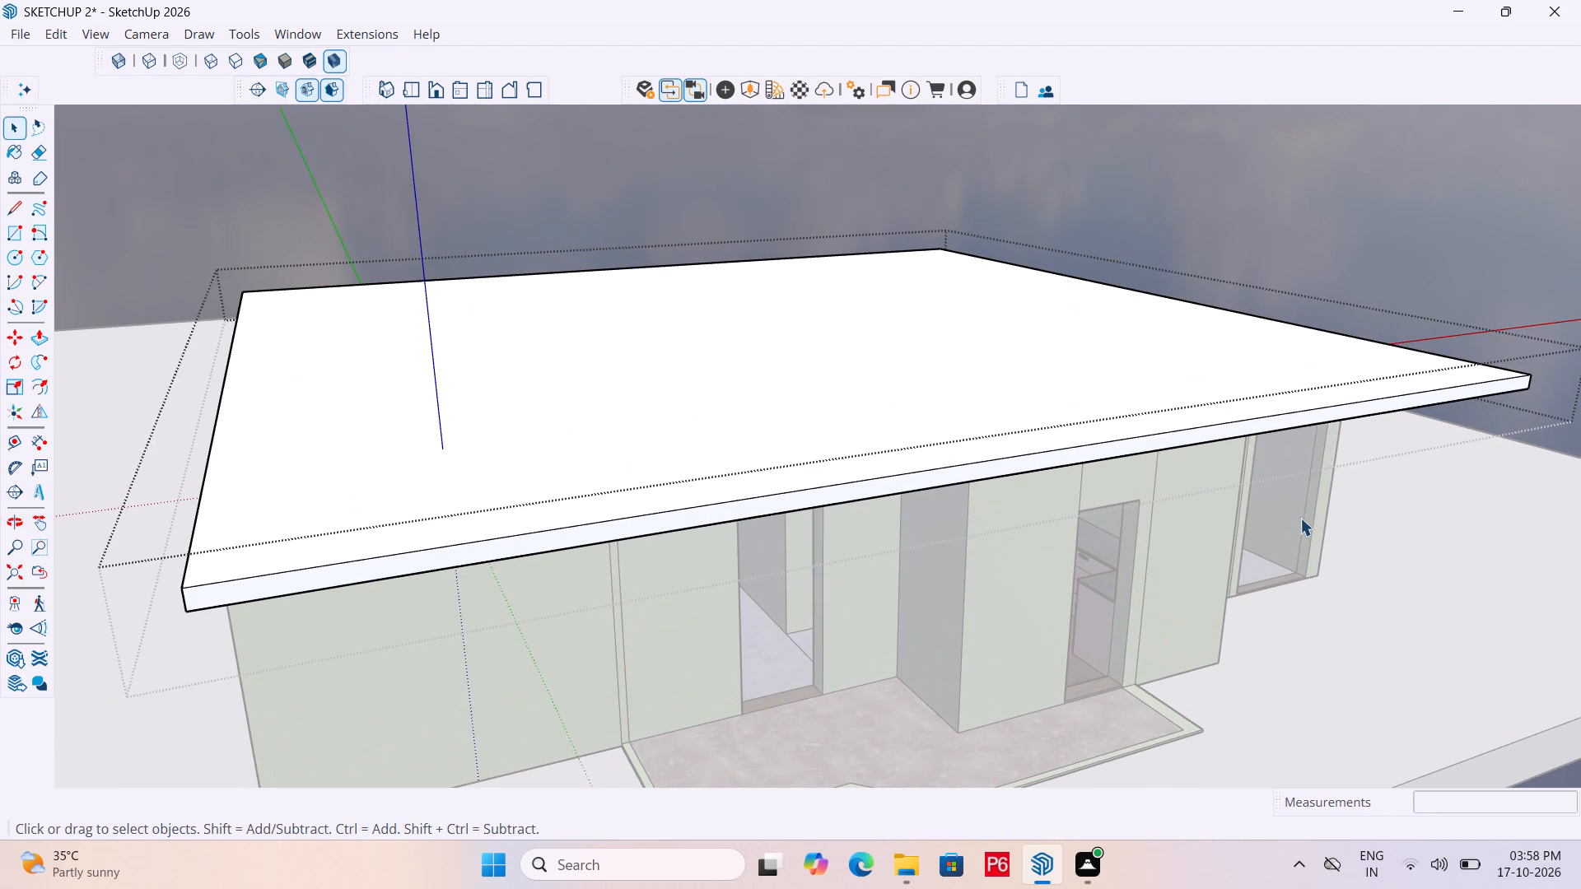
# Extend the roof slab's edge 4' 4 7/8" on the two-door balcony side, out to the balcony's outer edge.
pyautogui.moveTo(1350, 524); pyautogui.dragTo(600, 618, button='middle')
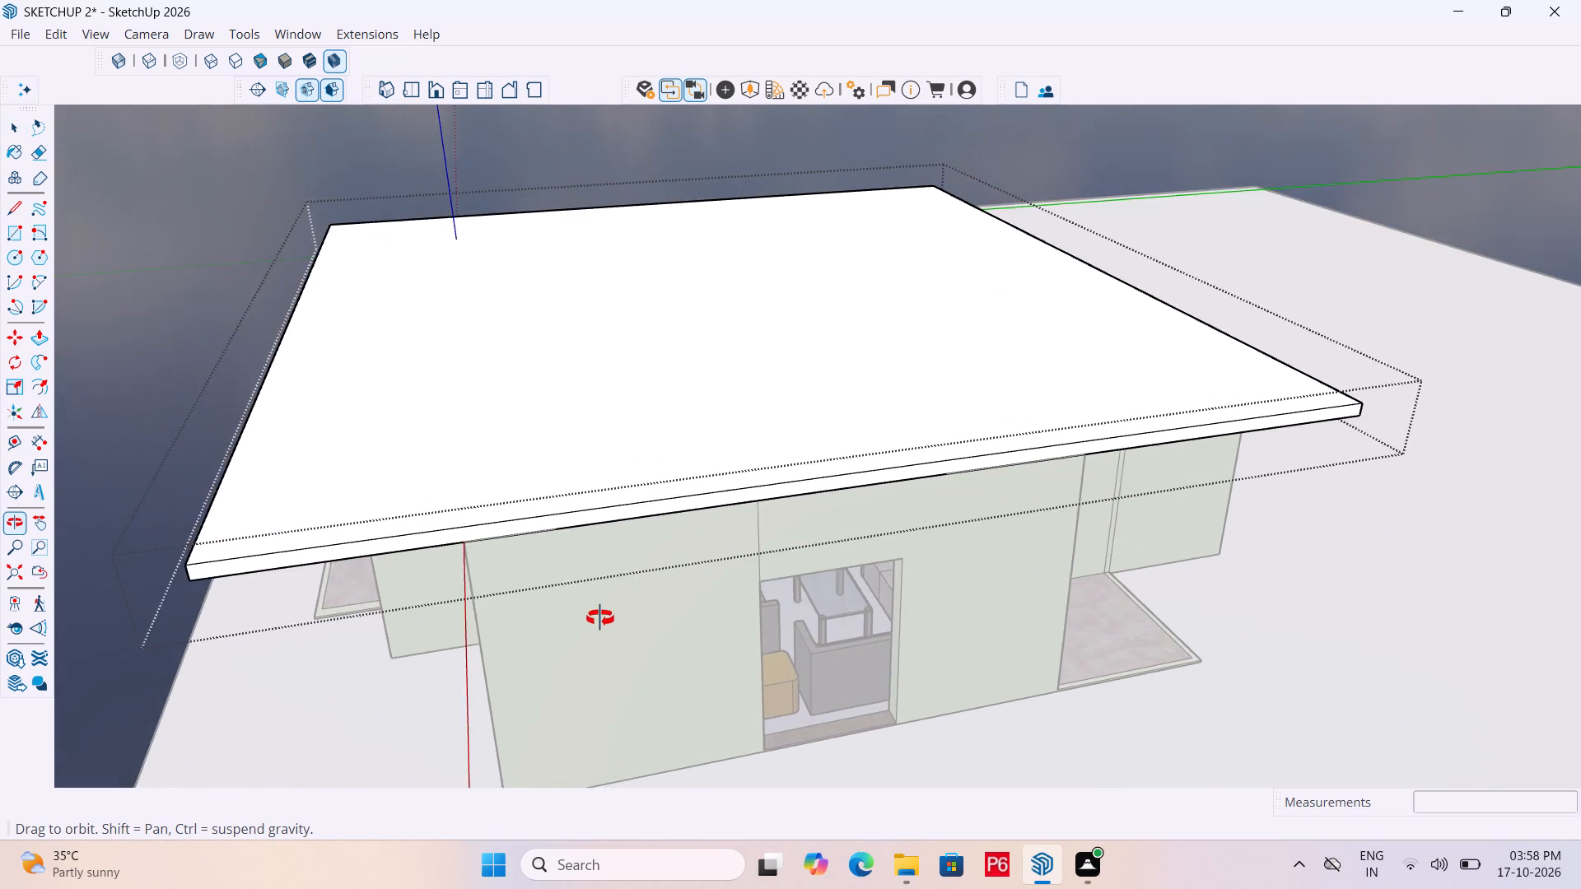
pyautogui.moveTo(600, 618); pyautogui.dragTo(534, 428, button='middle')
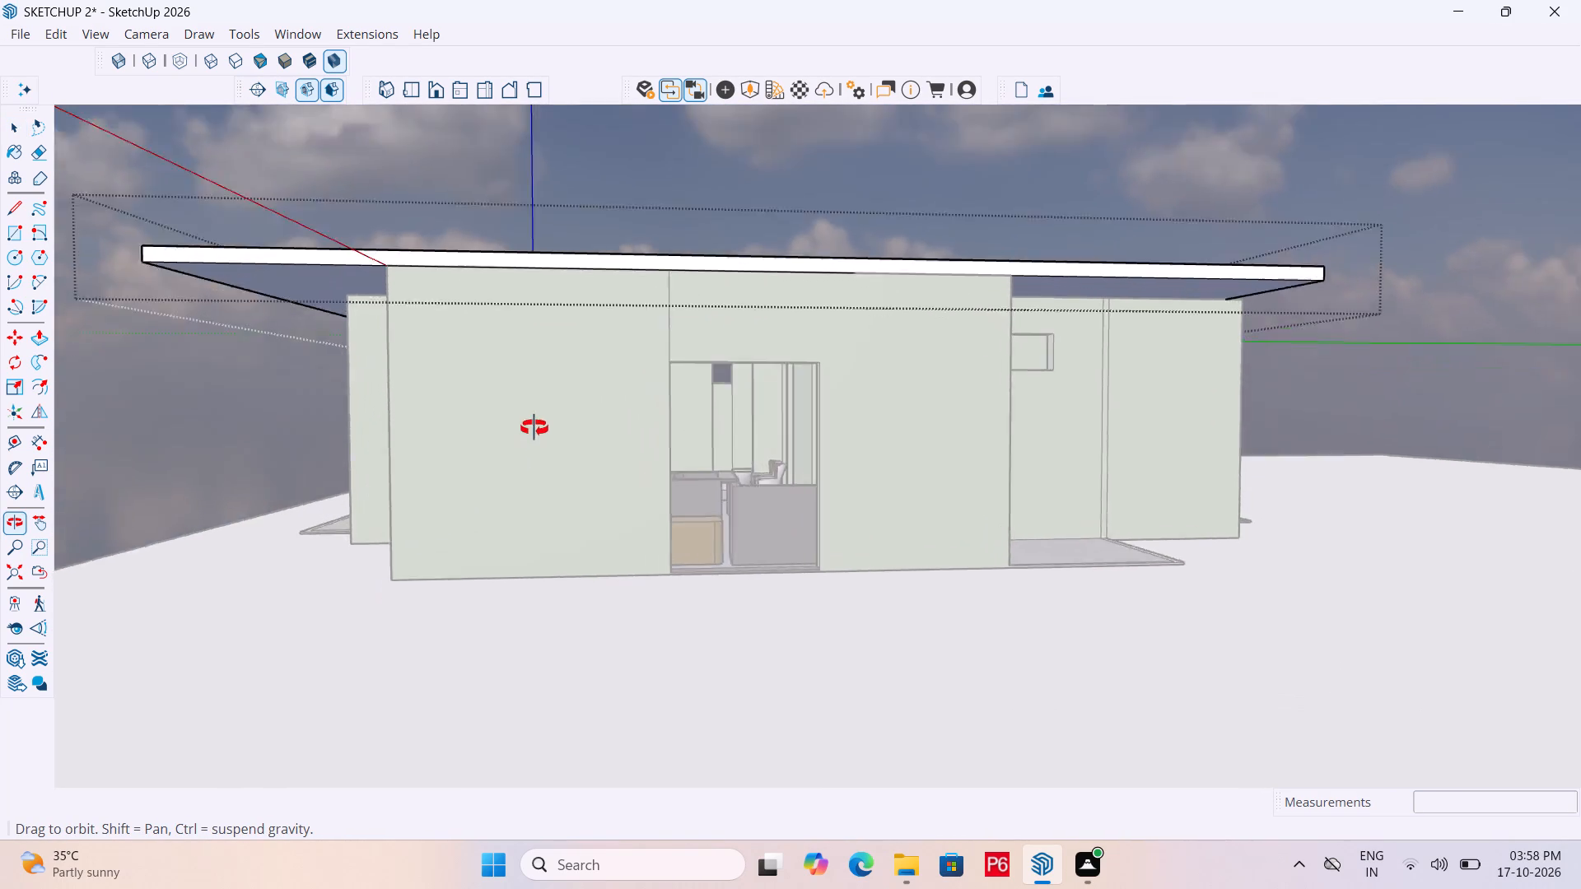
pyautogui.moveTo(534, 428); pyautogui.dragTo(332, 568, button='middle')
pyautogui.moveTo(1096, 570); pyautogui.dragTo(916, 591, button='middle')
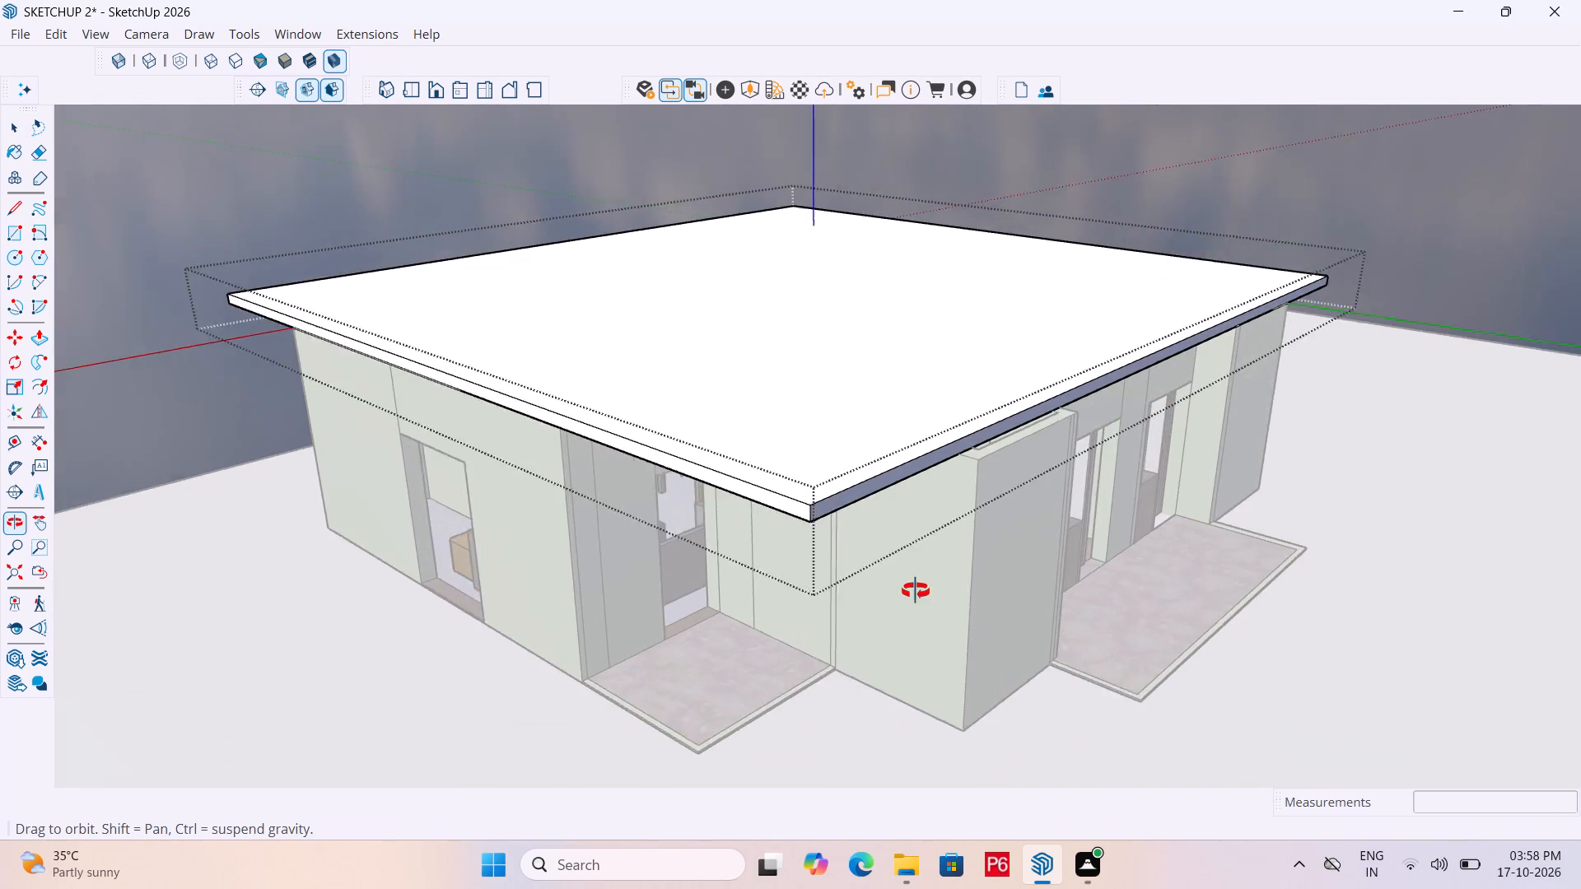
pyautogui.moveTo(916, 591); pyautogui.dragTo(879, 603, button='middle')
pyautogui.scroll(4, 1169, 341)
pyautogui.press('p')
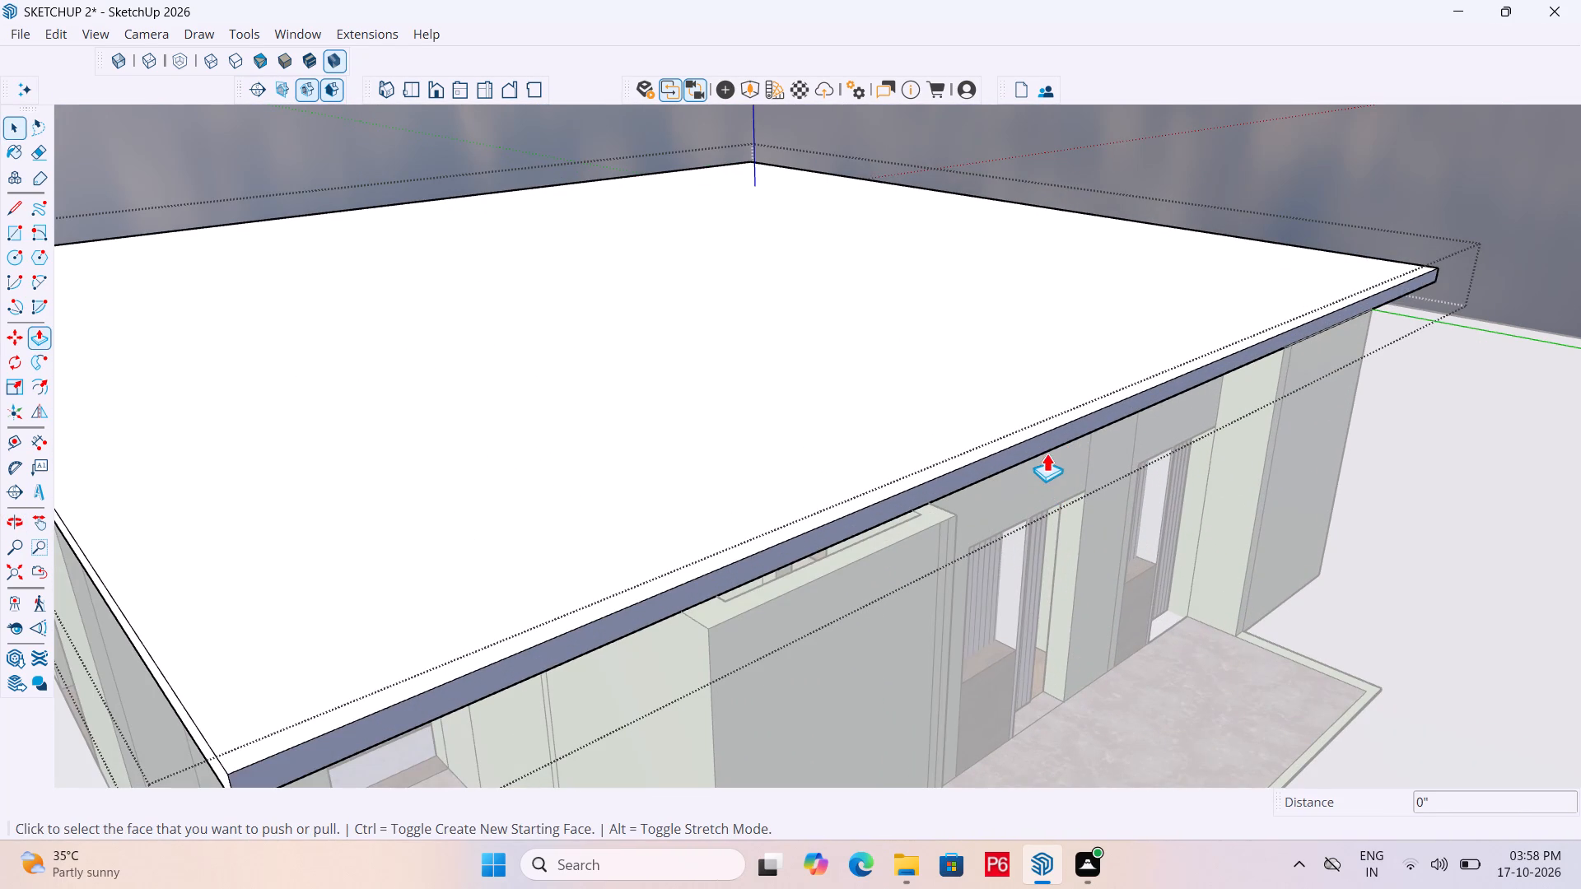
pyautogui.click(1050, 440)
pyautogui.scroll(2, 1116, 479)
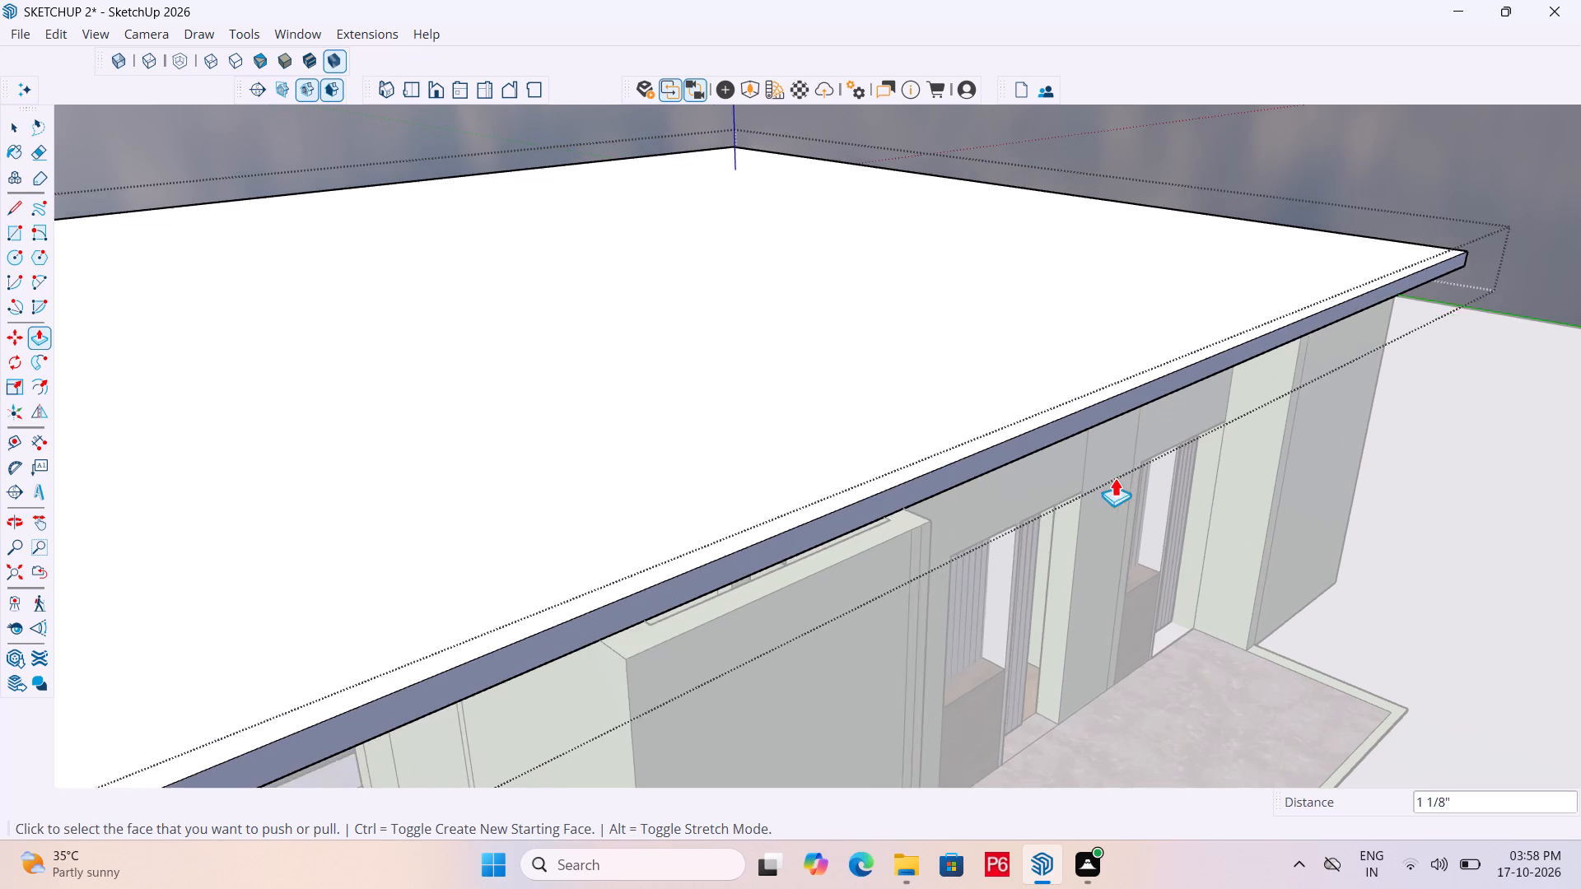
pyautogui.scroll(2, 1115, 477)
pyautogui.click(1058, 419)
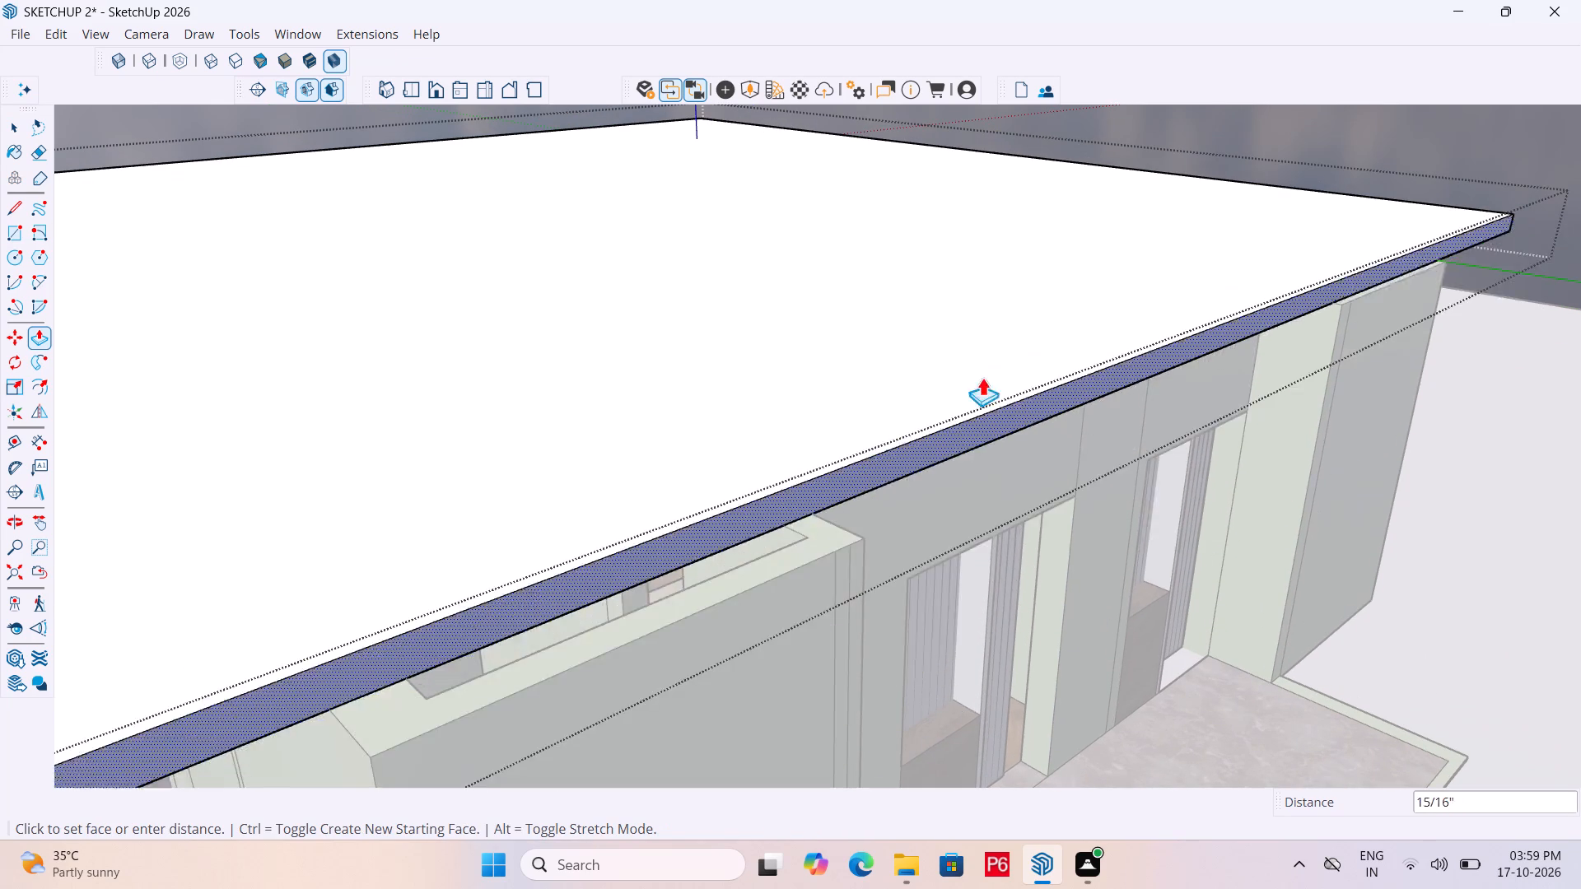
pyautogui.scroll(-5, 879, 323)
pyautogui.click(1123, 687)
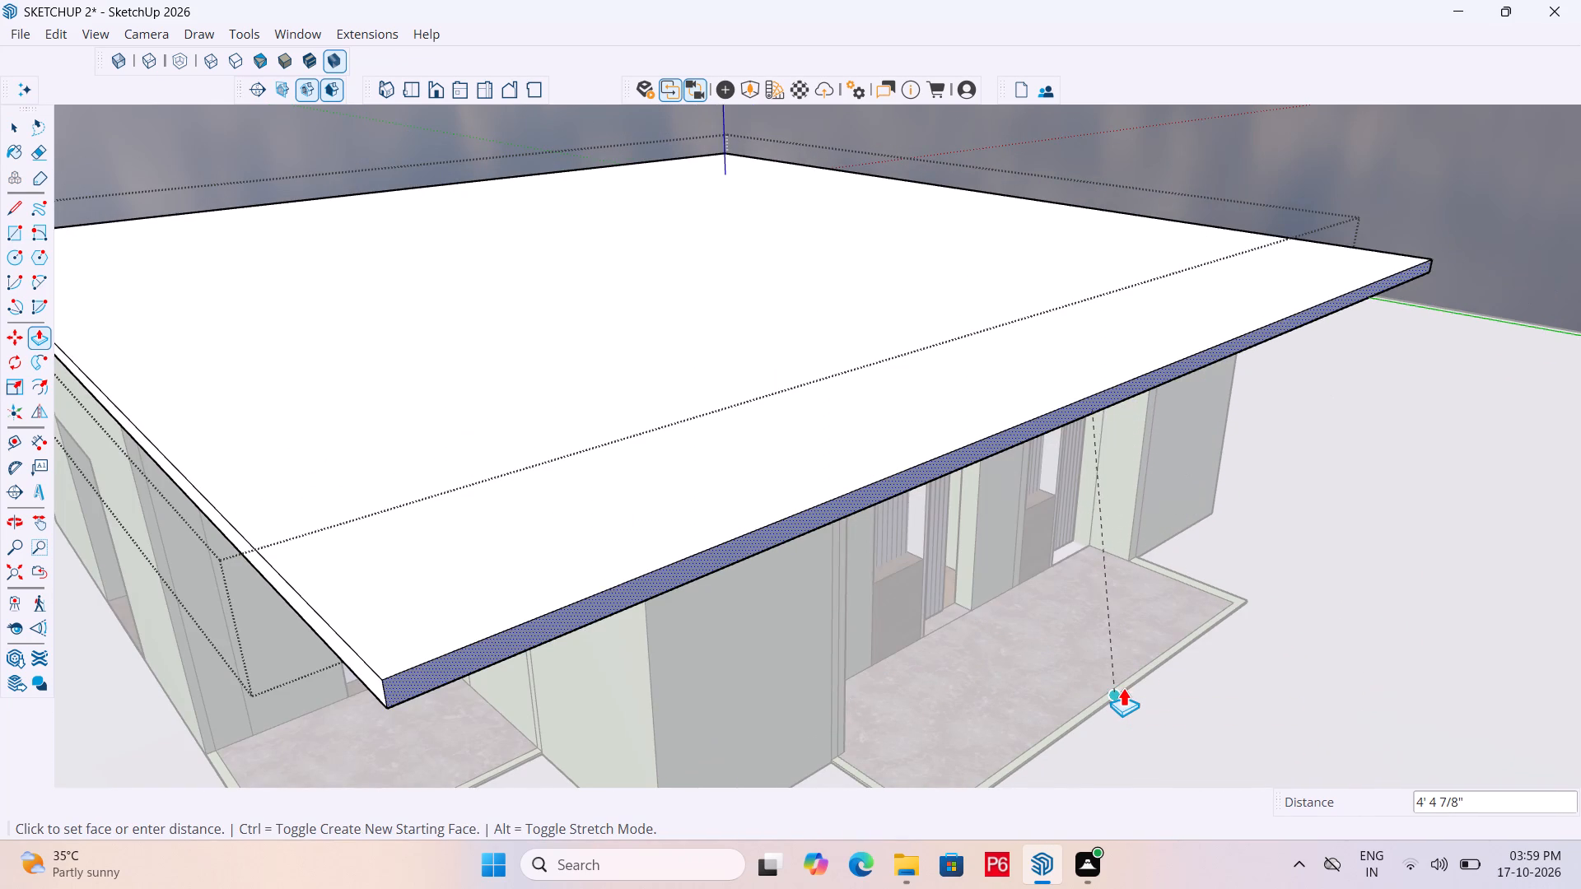
# Save the model with the extended roof slab.
pyautogui.hotkey('ctrl', 's')
pyautogui.hotkey('ctrl', 's')
# Examine the roof slab's overhangs above the walls and balconies from all sides of the apartment.
pyautogui.keyDown('ctrl'); pyautogui.scroll(-3, 1053, 633); pyautogui.keyUp('ctrl')
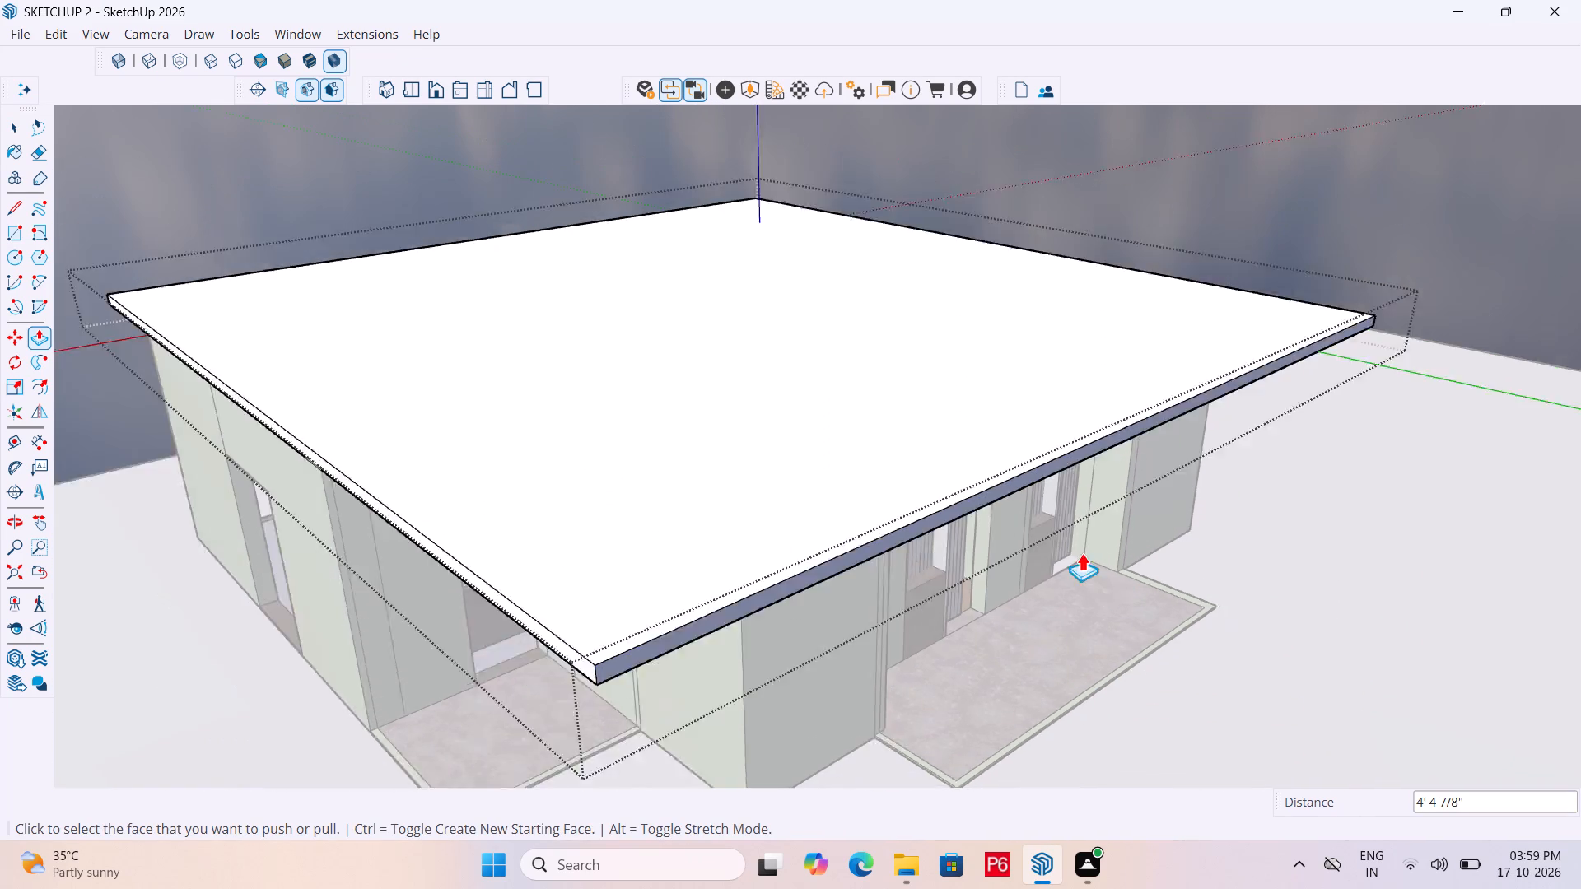
pyautogui.scroll(-5, 1082, 552)
pyautogui.moveTo(1014, 611); pyautogui.dragTo(716, 507, button='middle')
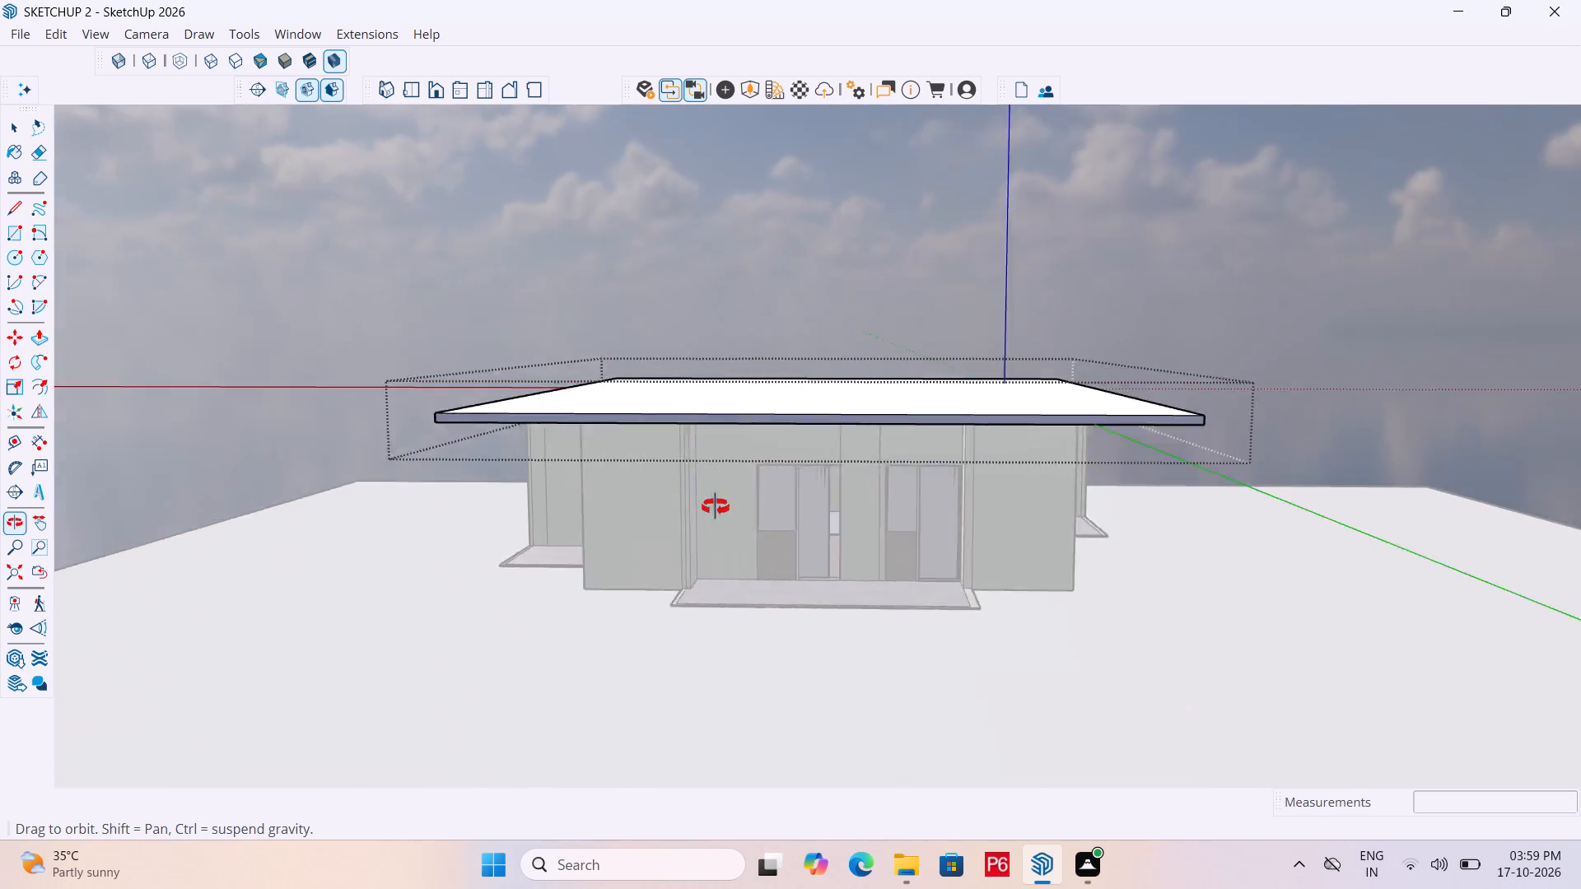
pyautogui.moveTo(716, 507); pyautogui.dragTo(905, 560, button='middle')
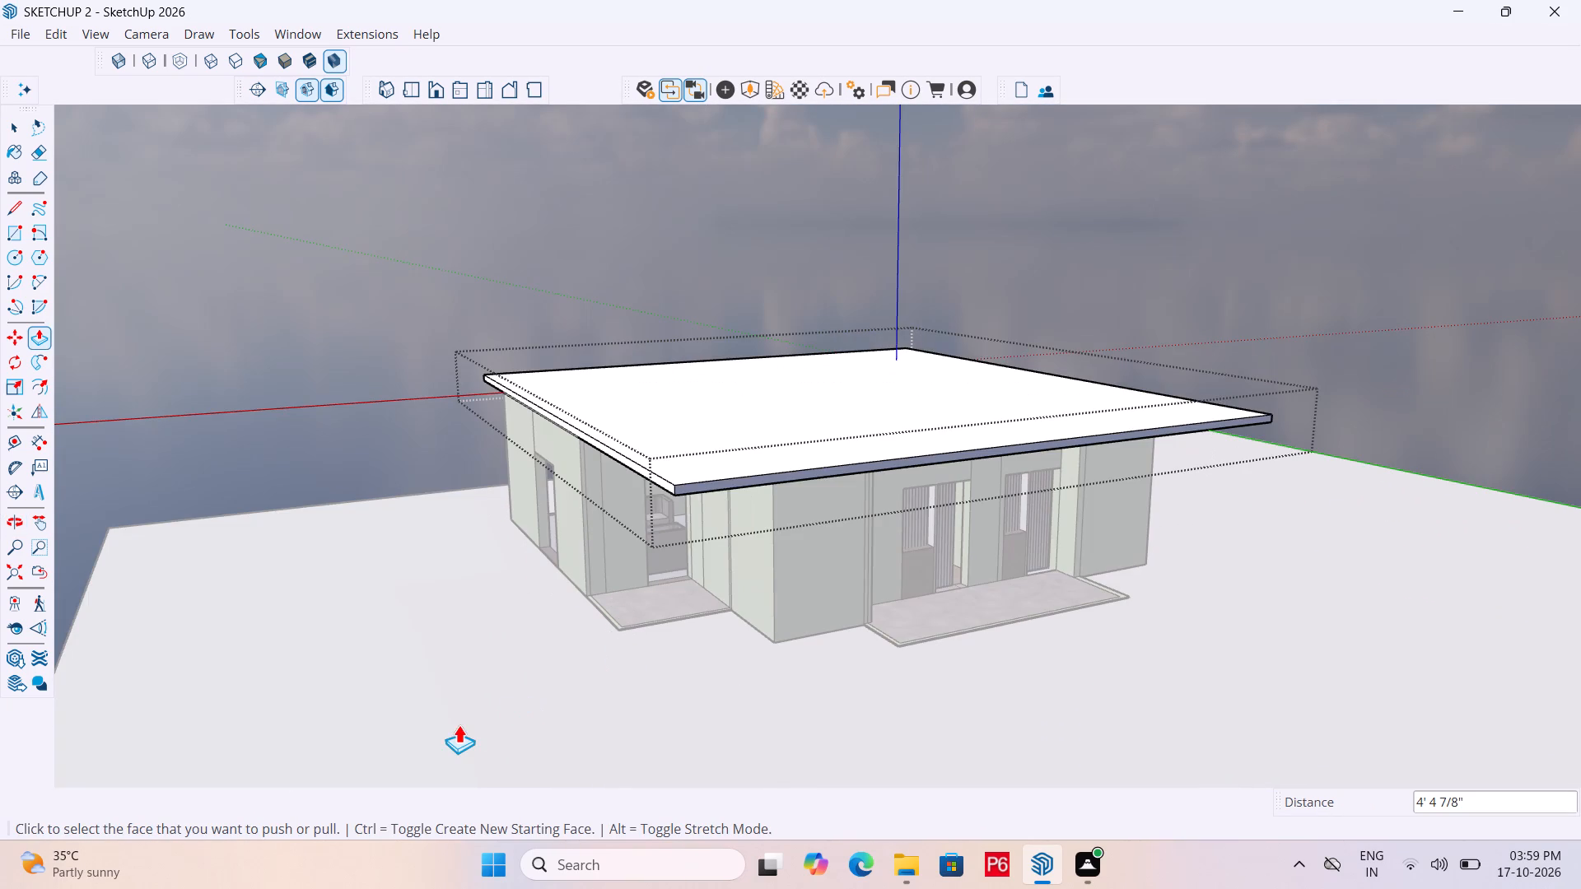
pyautogui.moveTo(409, 733); pyautogui.dragTo(992, 752, button='middle')
pyautogui.moveTo(301, 482); pyautogui.dragTo(627, 515, button='middle')
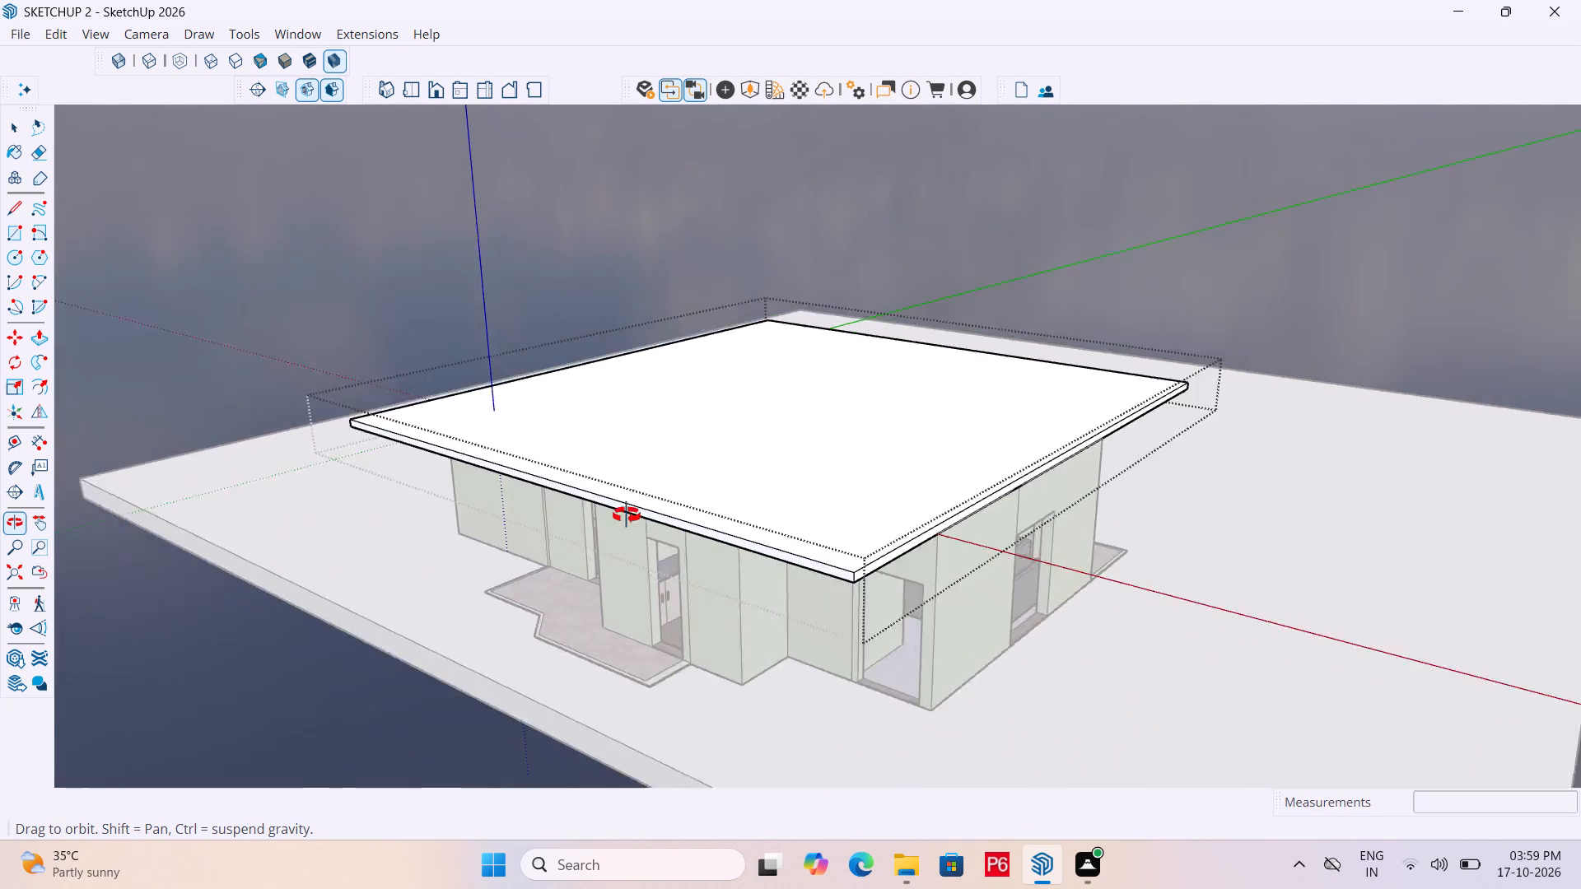
pyautogui.moveTo(627, 515); pyautogui.dragTo(801, 519, button='middle')
pyautogui.moveTo(95, 510); pyautogui.dragTo(601, 375, button='middle')
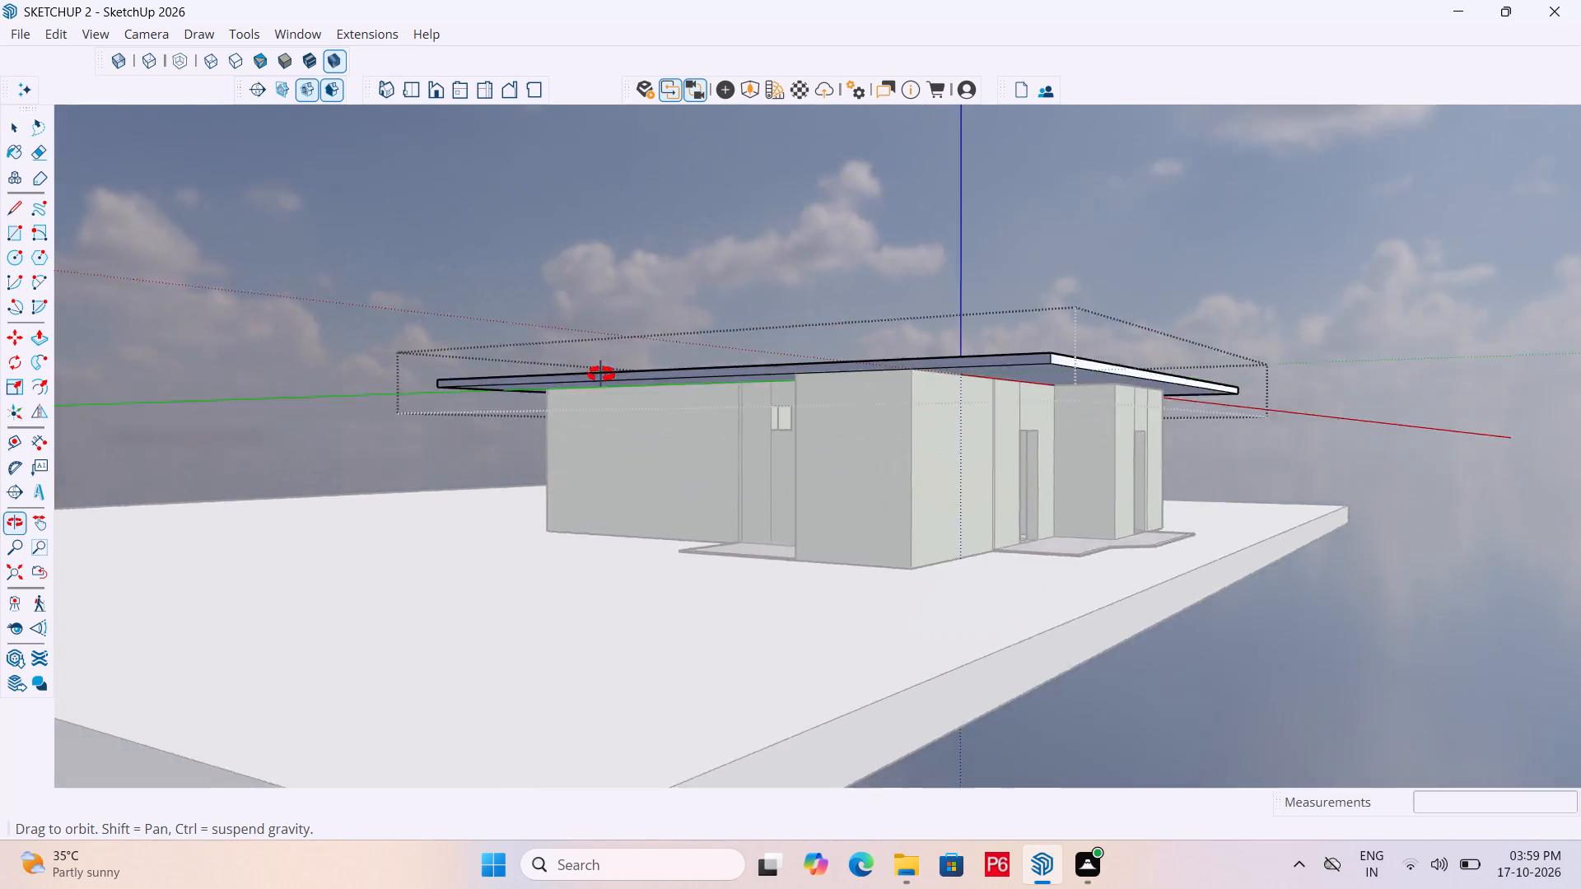
pyautogui.moveTo(601, 375); pyautogui.dragTo(607, 385, button='middle')
# Exit the roof slab group.
pyautogui.click(1141, 265)
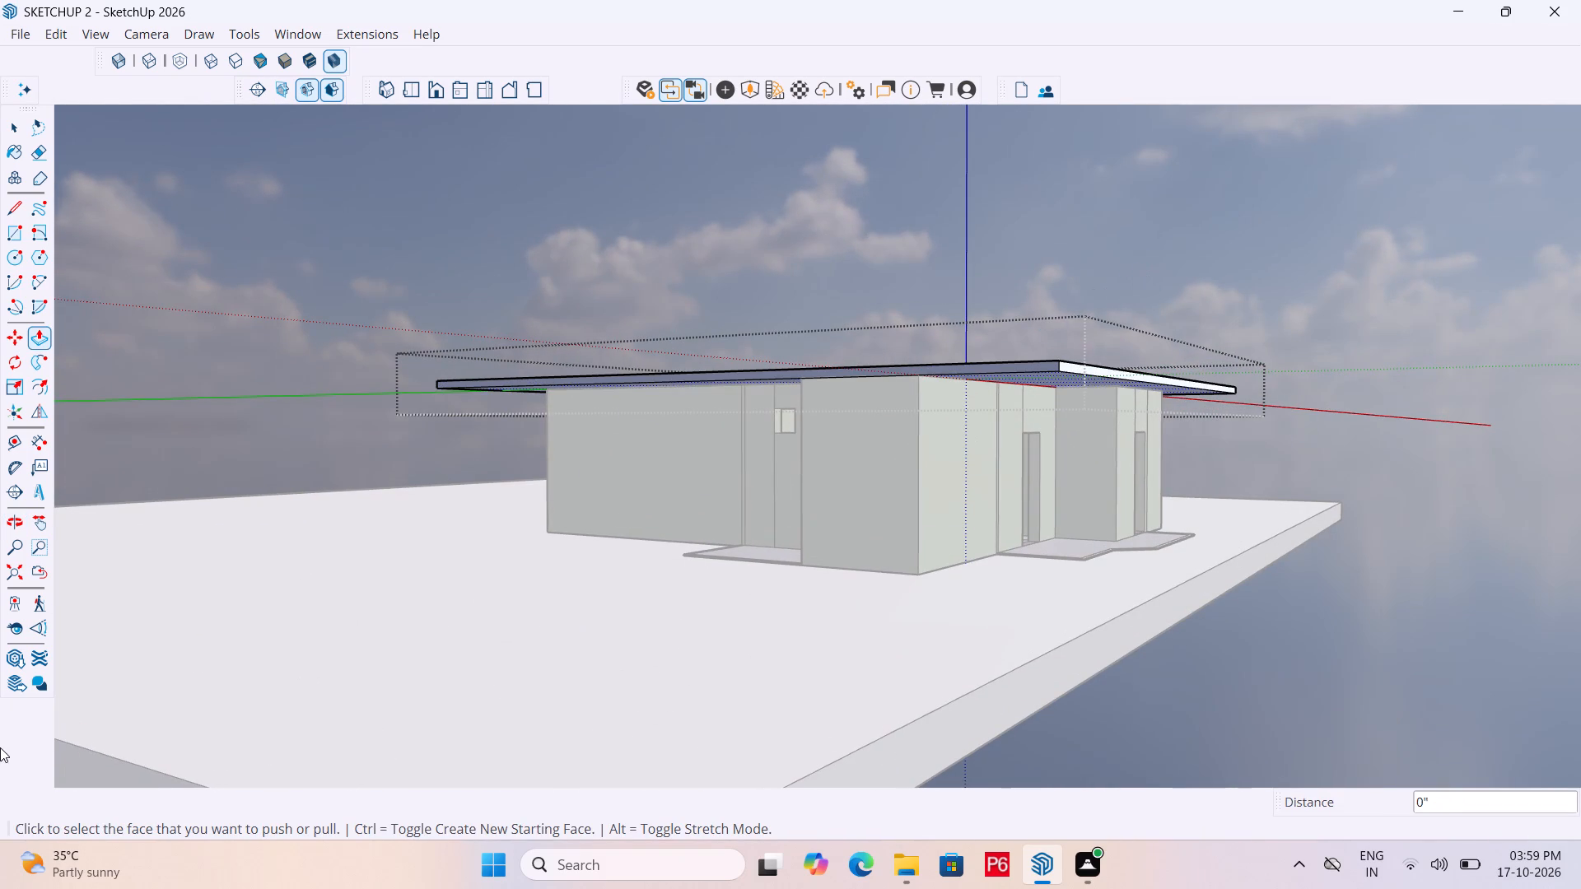
pyautogui.press('space')
pyautogui.click(222, 385)
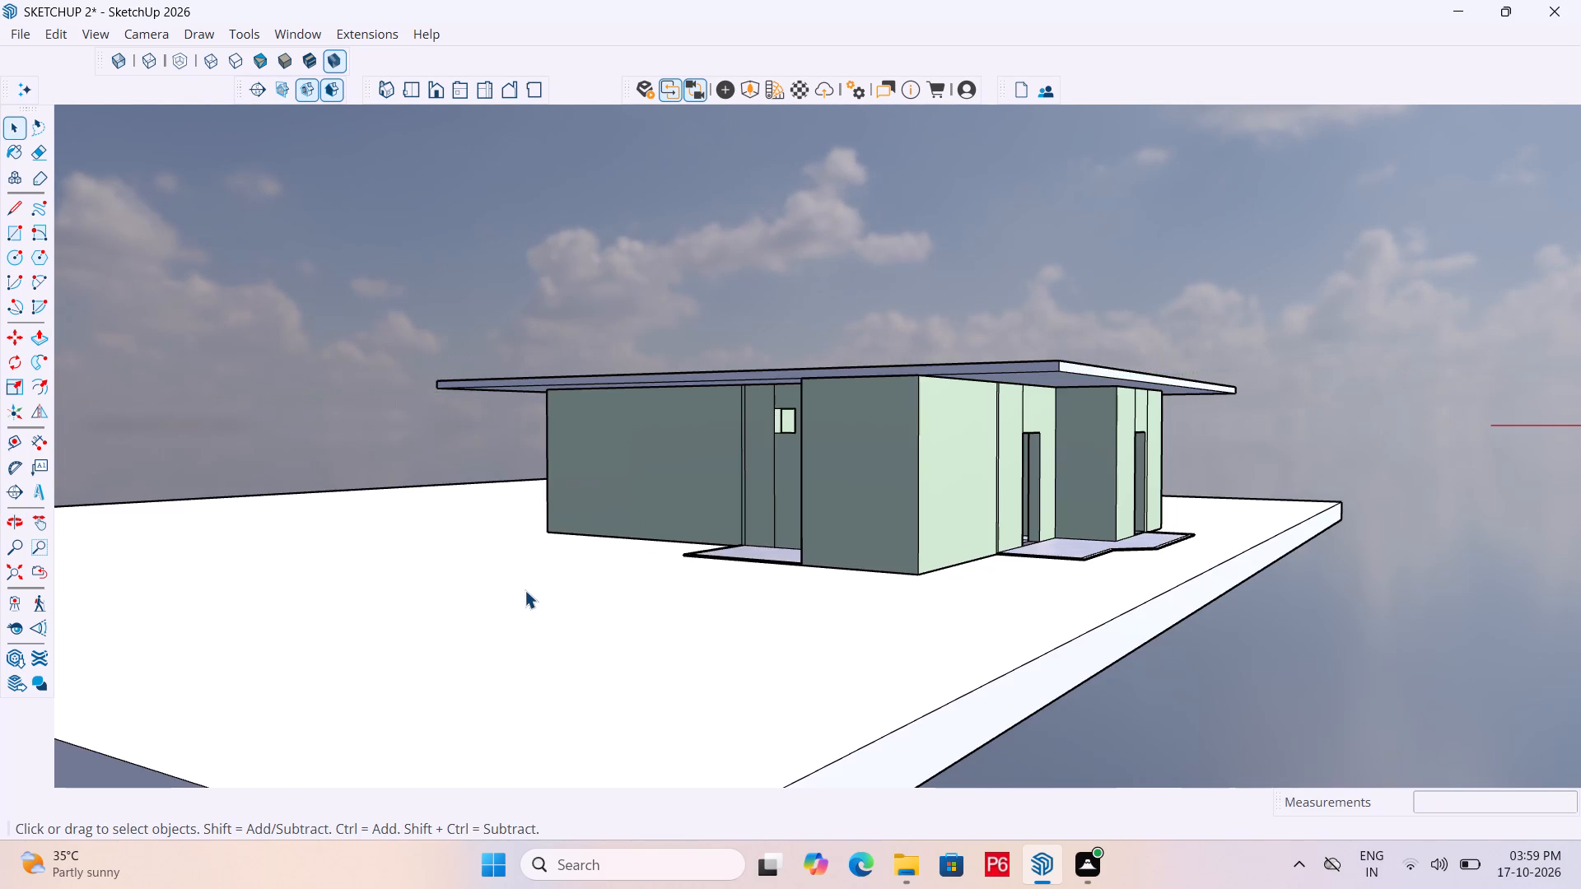
# Save the model with the roof slab group closed.
pyautogui.moveTo(1185, 319); pyautogui.dragTo(1108, 395, button='middle')
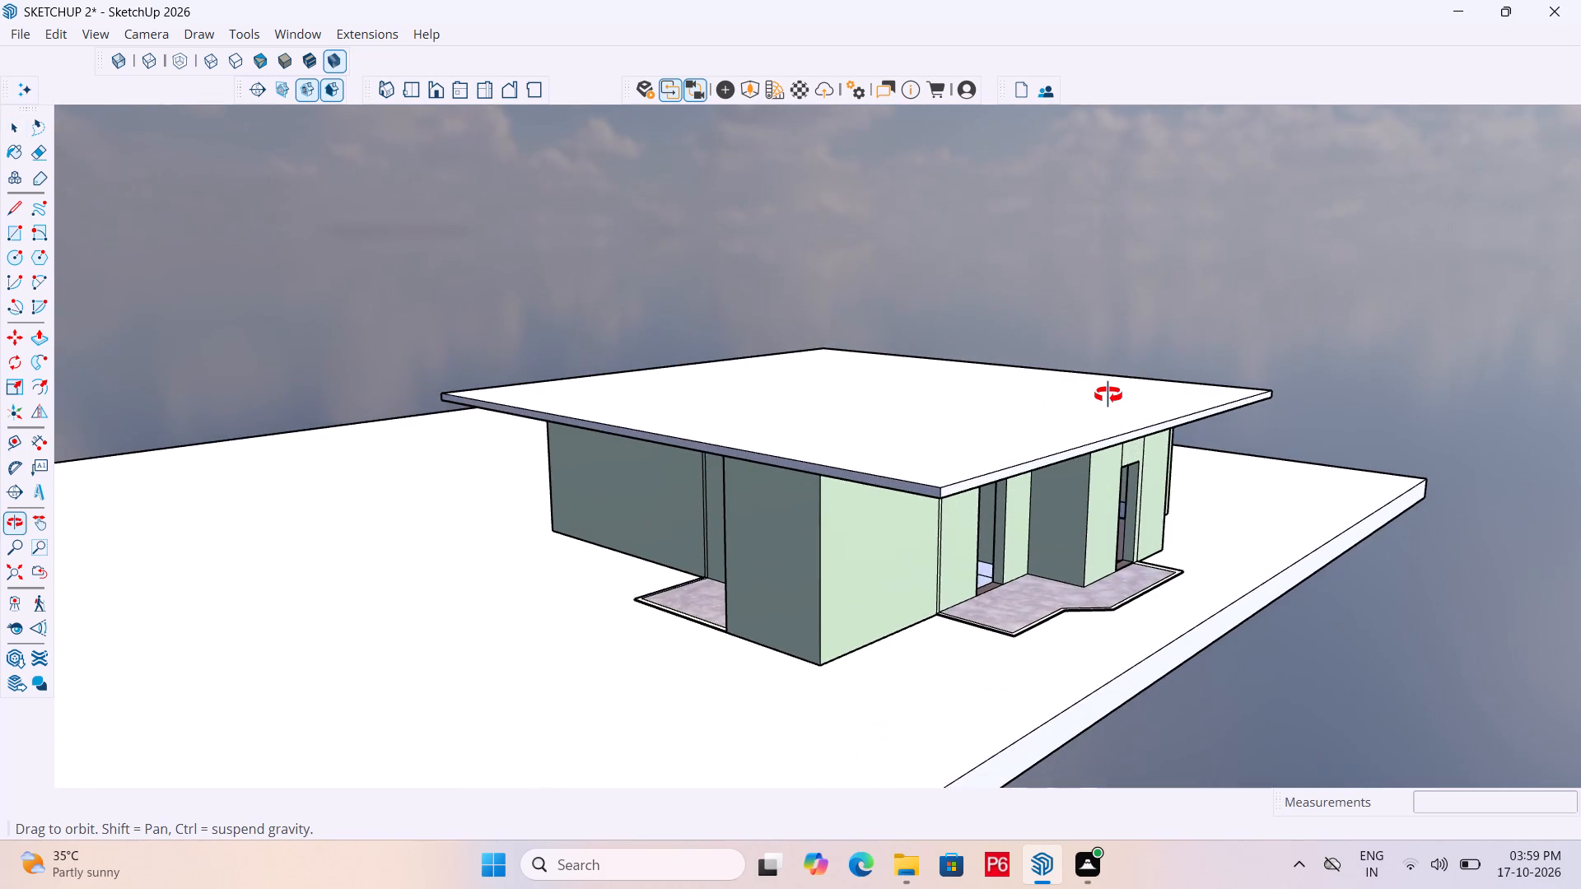
pyautogui.moveTo(1108, 395); pyautogui.dragTo(1140, 370, button='middle')
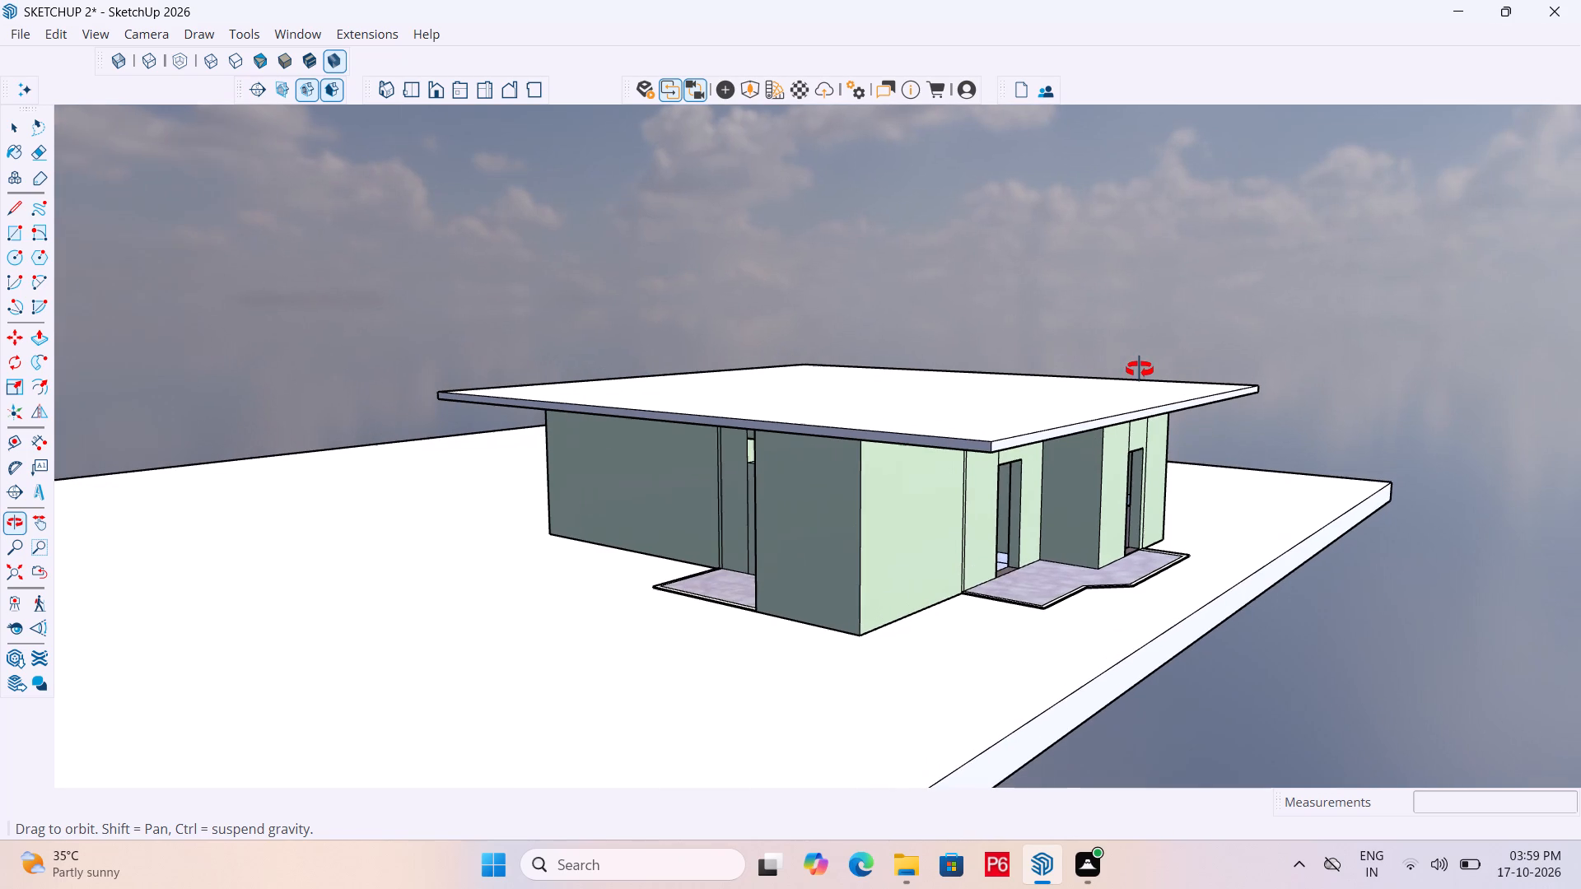
pyautogui.moveTo(1140, 370); pyautogui.dragTo(1140, 370, button='middle')
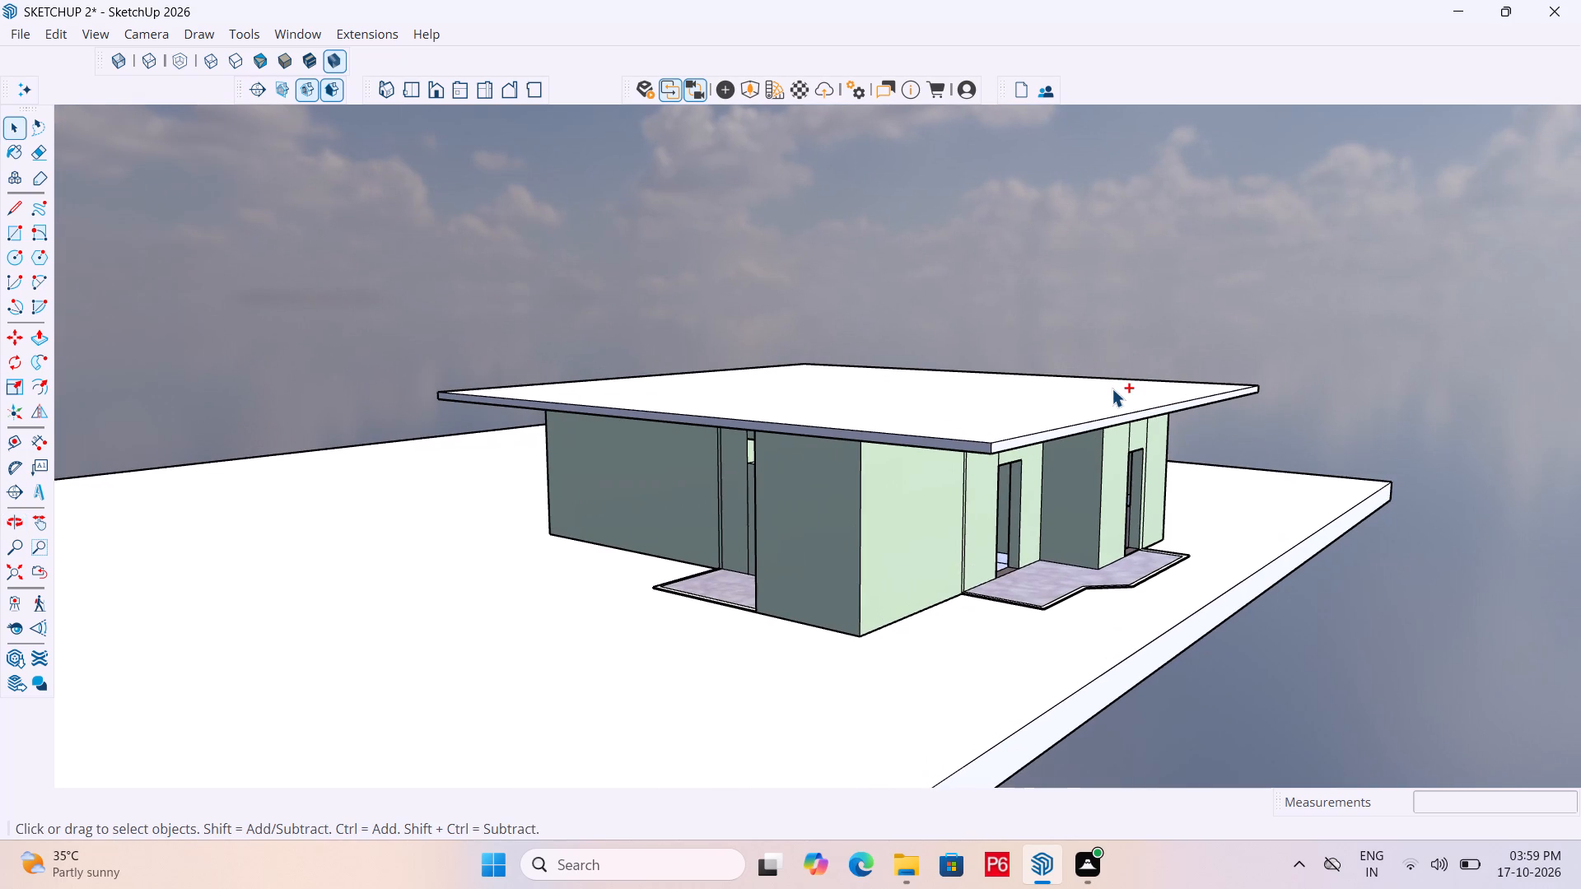
pyautogui.hotkey('ctrl', 's')
pyautogui.hotkey('ctrl', 's')
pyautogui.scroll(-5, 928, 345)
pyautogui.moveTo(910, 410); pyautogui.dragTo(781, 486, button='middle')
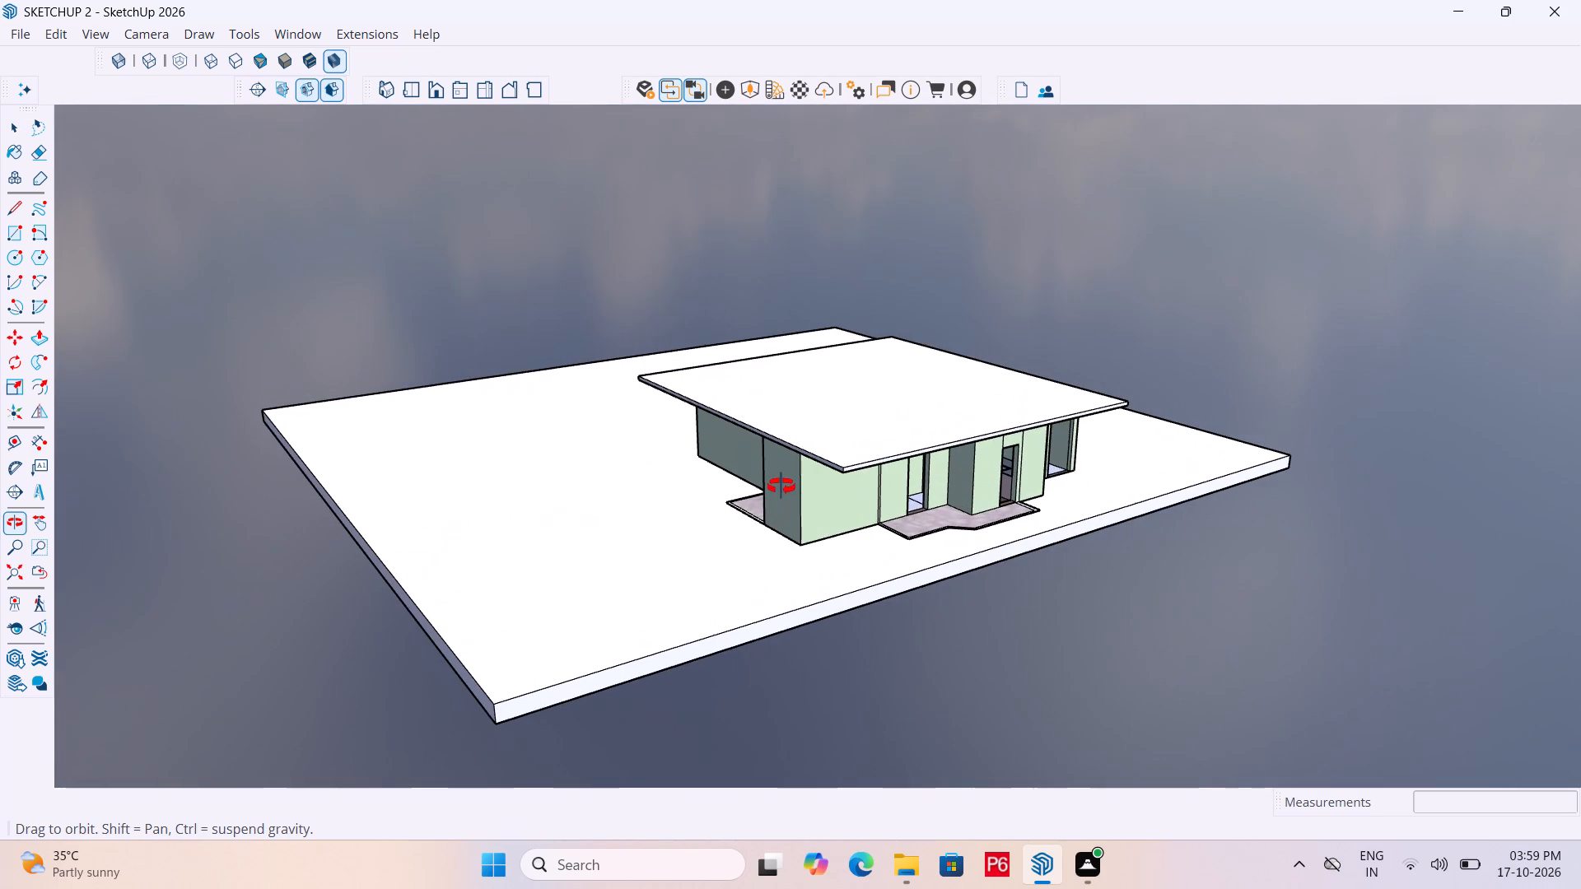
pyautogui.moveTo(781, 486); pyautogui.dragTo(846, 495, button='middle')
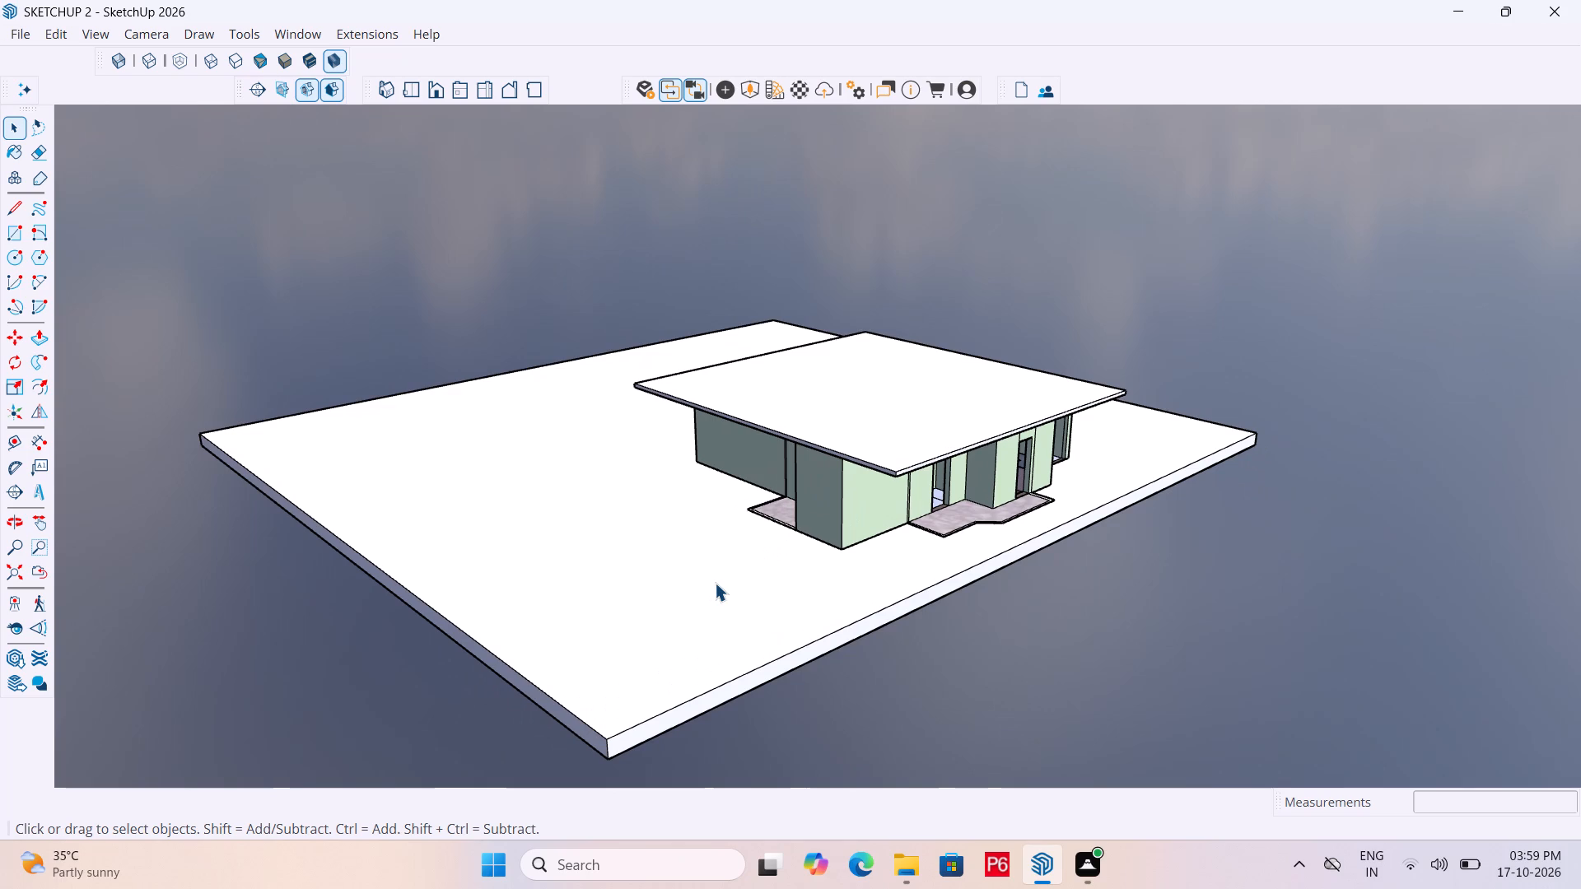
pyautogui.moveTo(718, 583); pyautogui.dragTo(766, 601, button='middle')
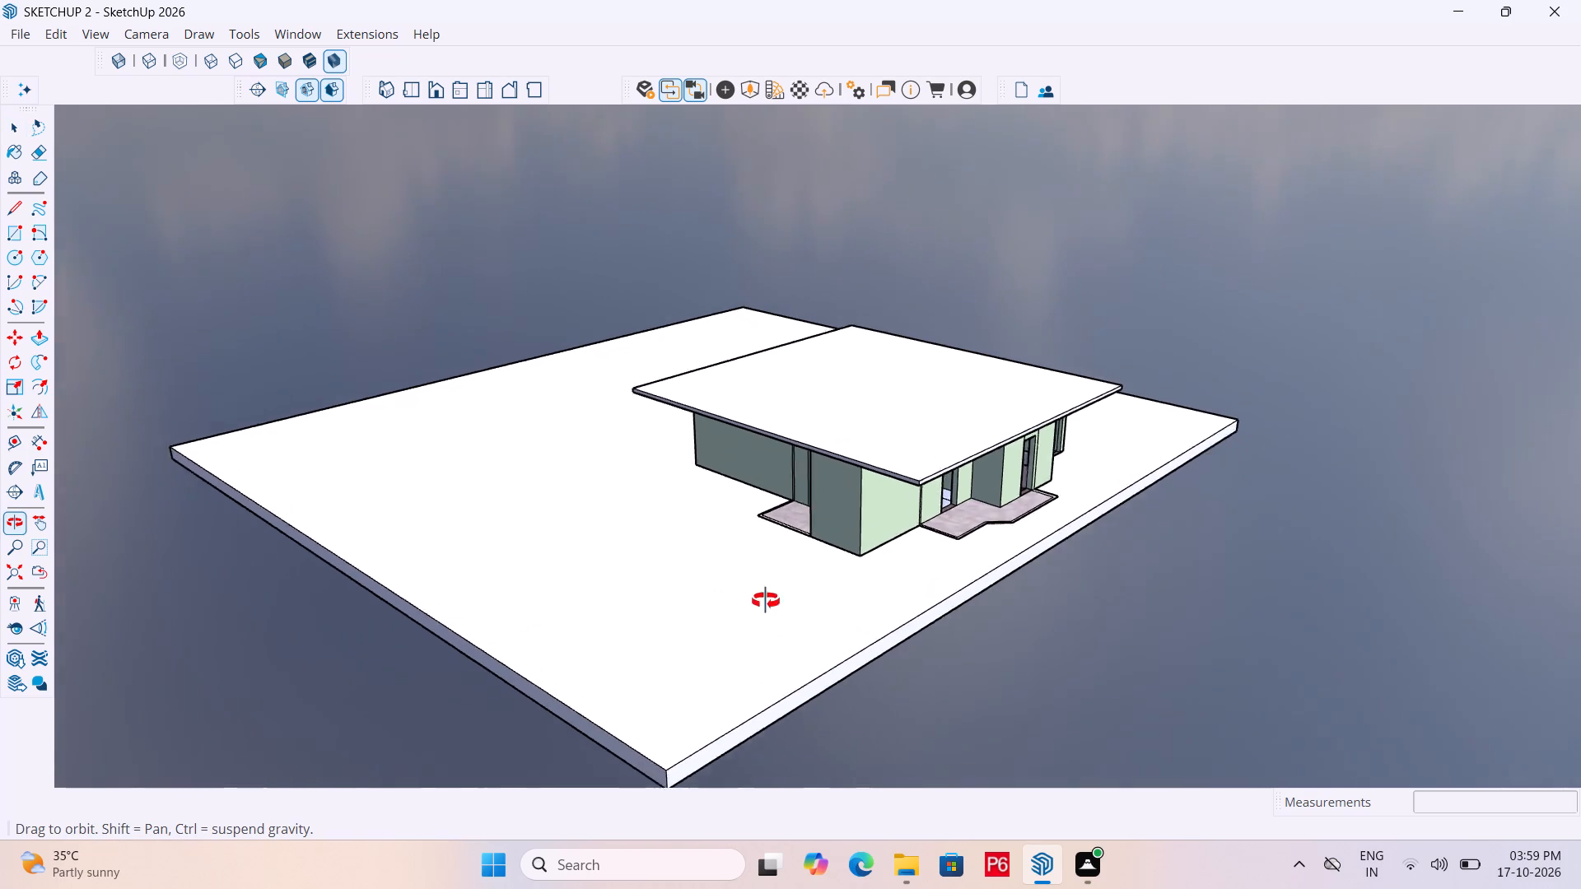
# Examine the apartment's exterior walls, balconies and door and window openings from all sides.
pyautogui.moveTo(766, 601); pyautogui.dragTo(1247, 604, button='middle')
pyautogui.moveTo(552, 448); pyautogui.dragTo(900, 500, button='middle')
pyautogui.scroll(4, 901, 500)
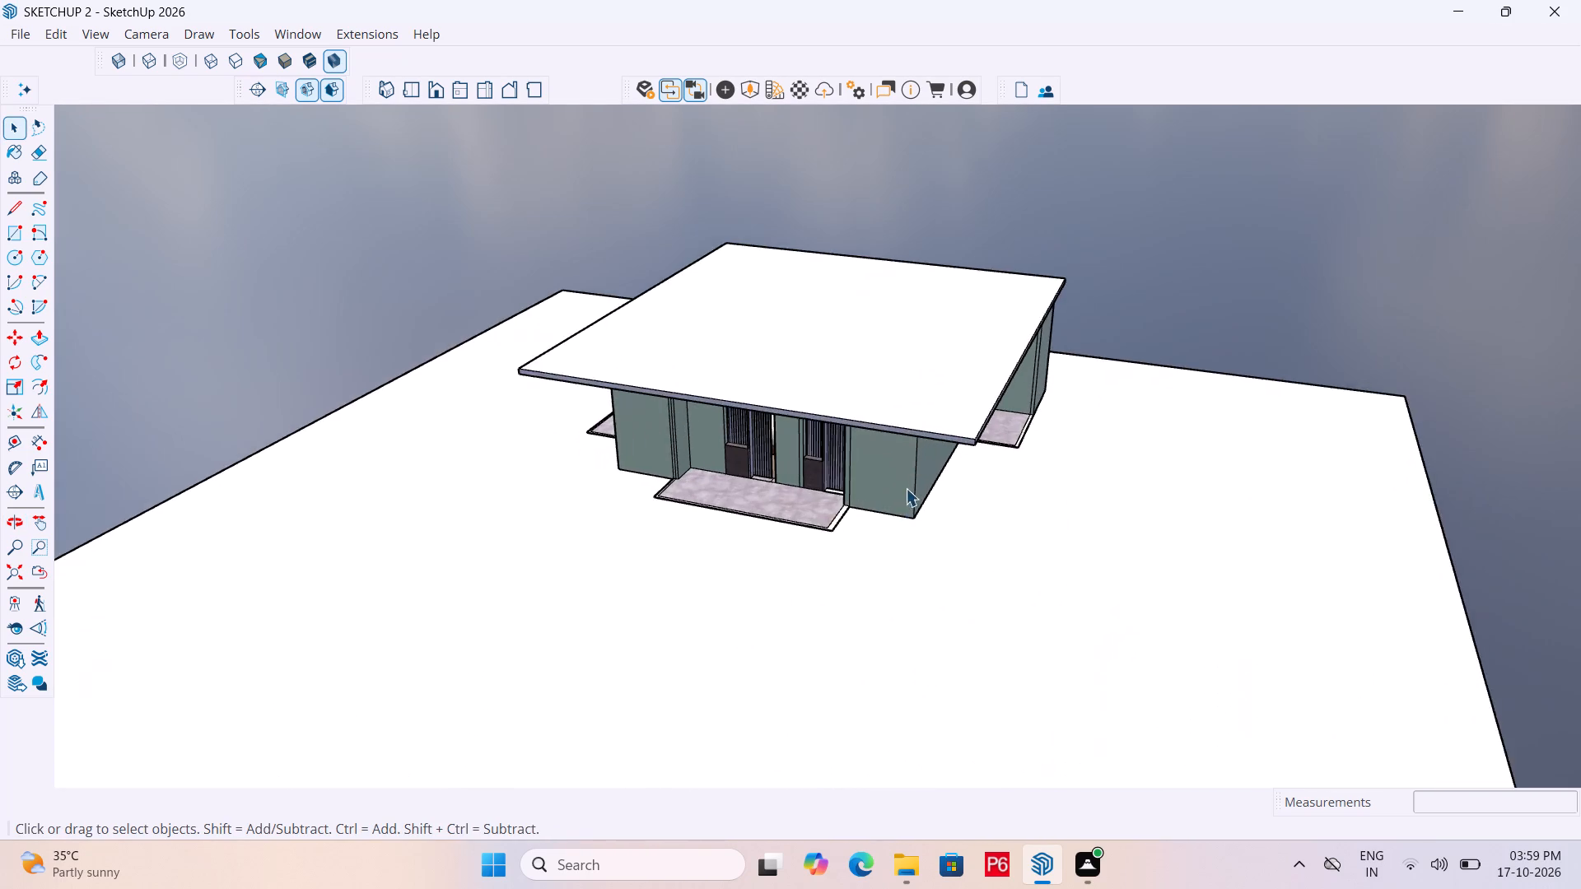
pyautogui.scroll(5, 906, 488)
pyautogui.scroll(5, 758, 494)
pyautogui.moveTo(768, 492); pyautogui.dragTo(779, 484, button='middle')
pyautogui.moveTo(782, 482); pyautogui.dragTo(1417, 433, button='middle')
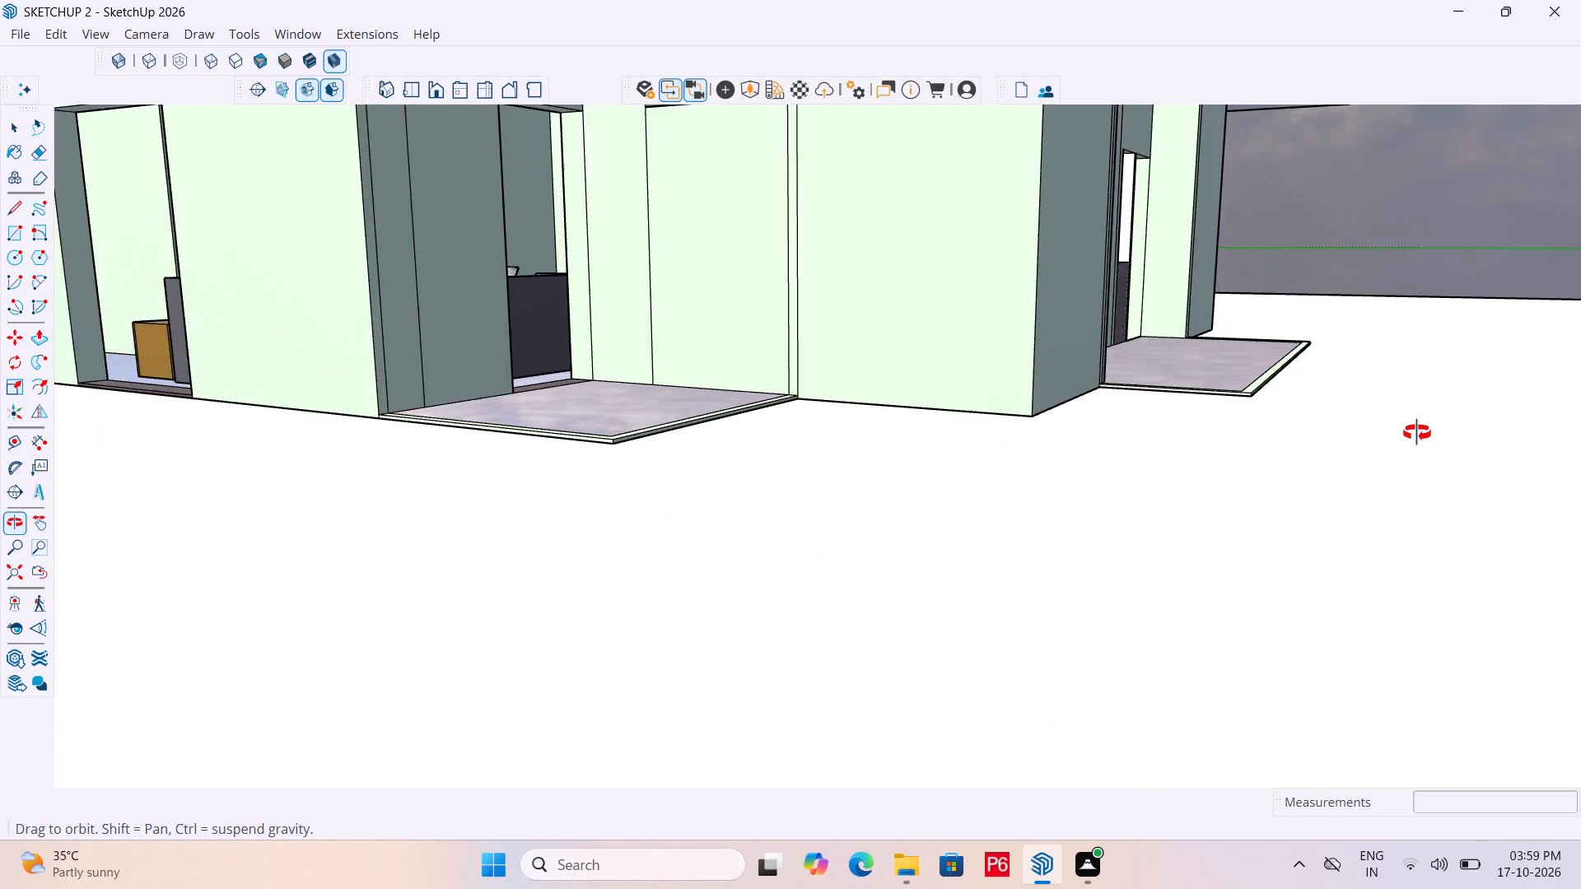
pyautogui.moveTo(1417, 433); pyautogui.dragTo(1388, 463, button='middle')
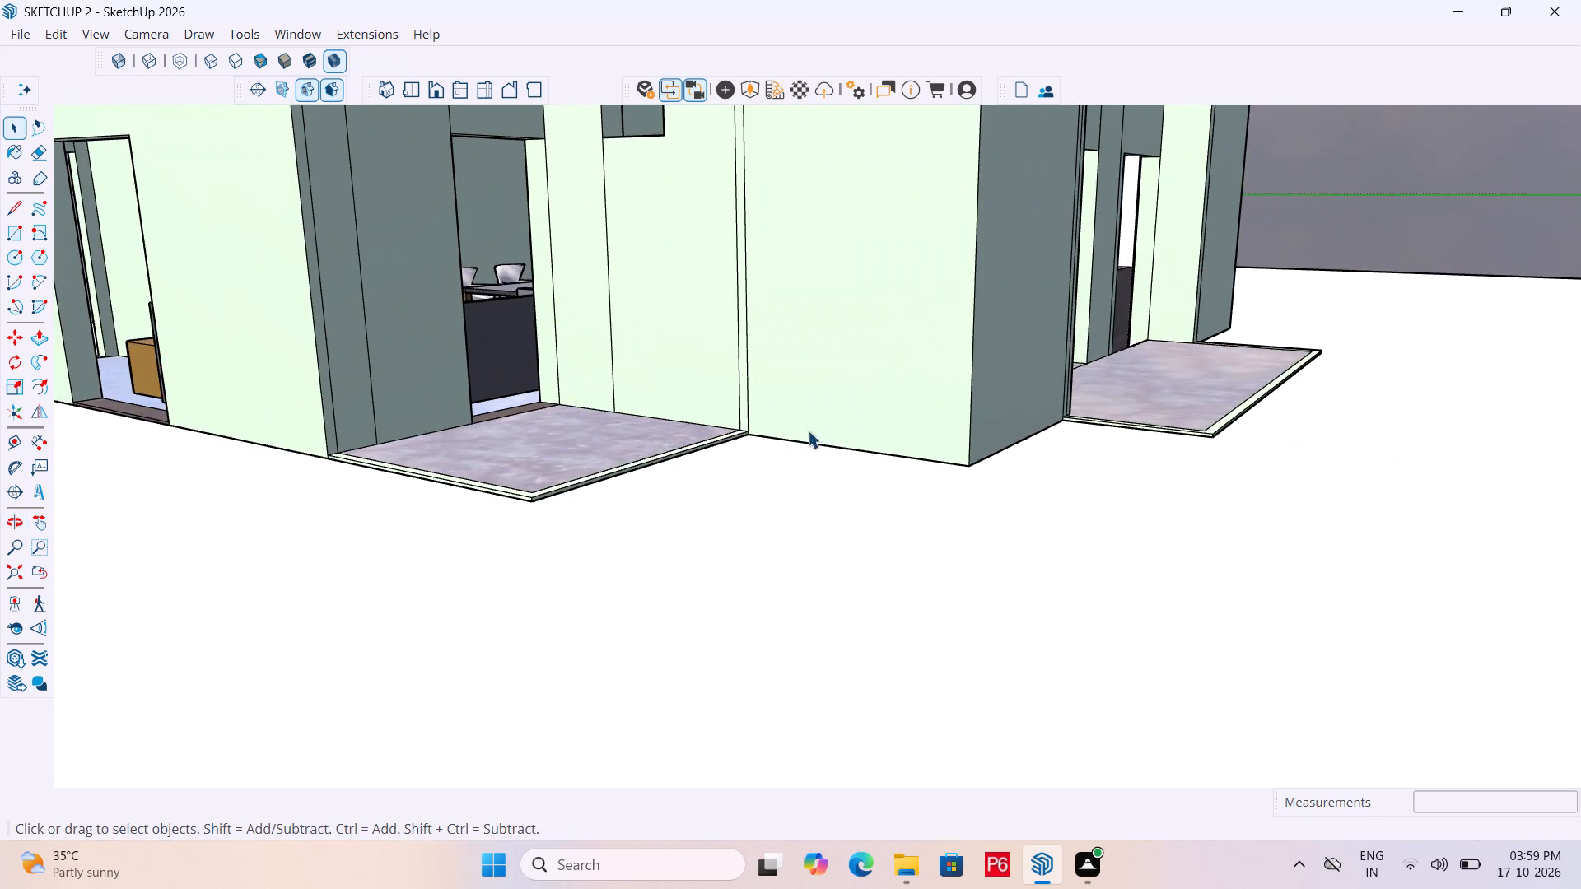
pyautogui.moveTo(337, 444); pyautogui.dragTo(998, 489, button='middle')
pyautogui.scroll(-11, 973, 365)
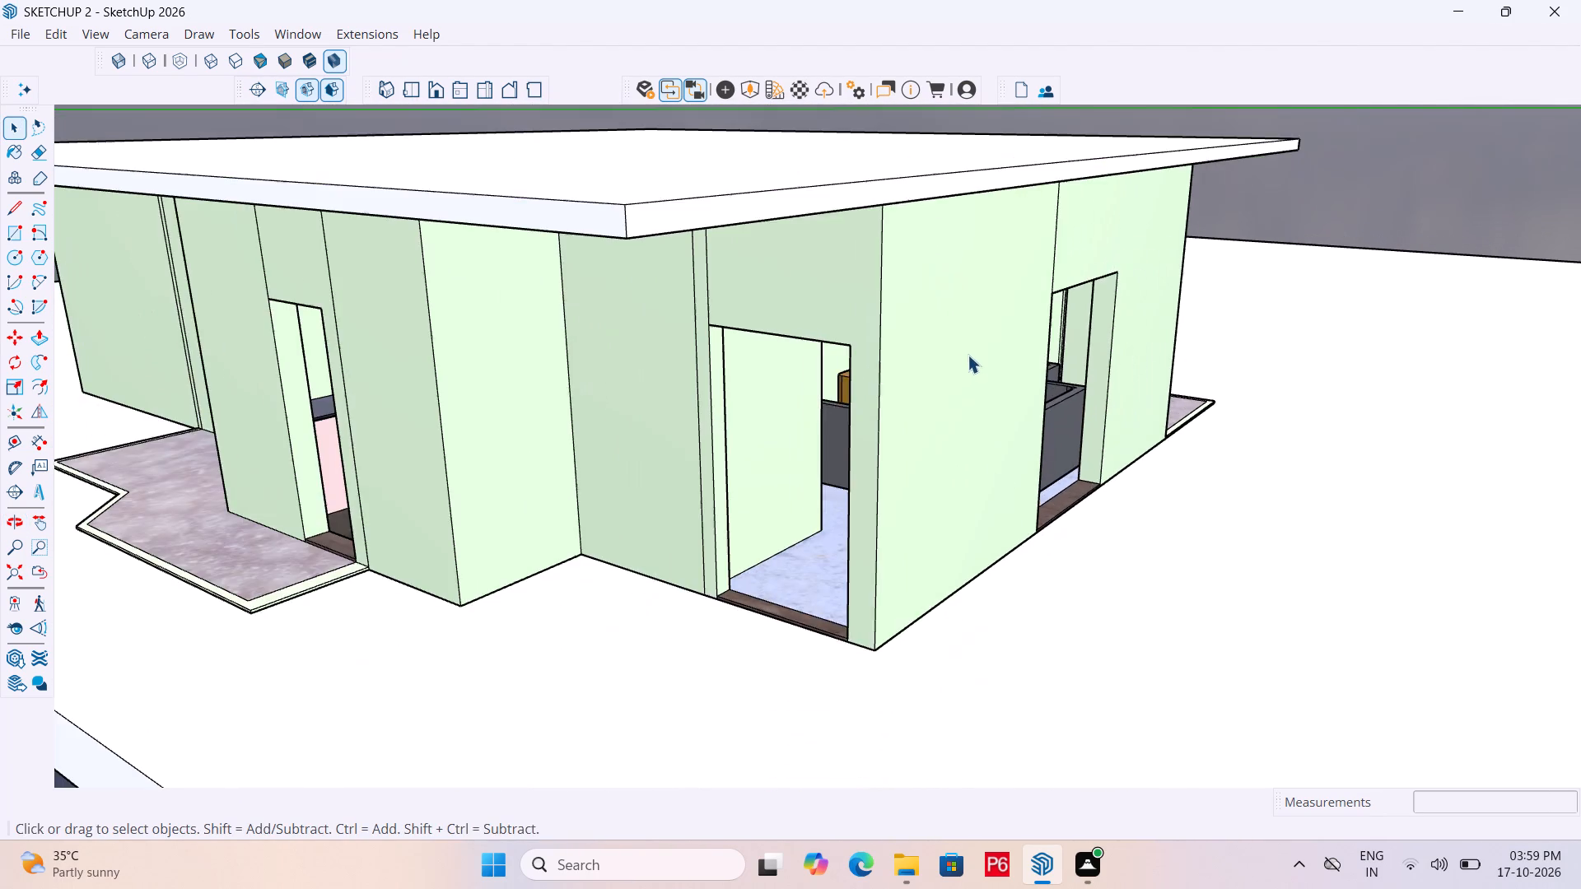
pyautogui.moveTo(1112, 407); pyautogui.dragTo(252, 407, button='middle')
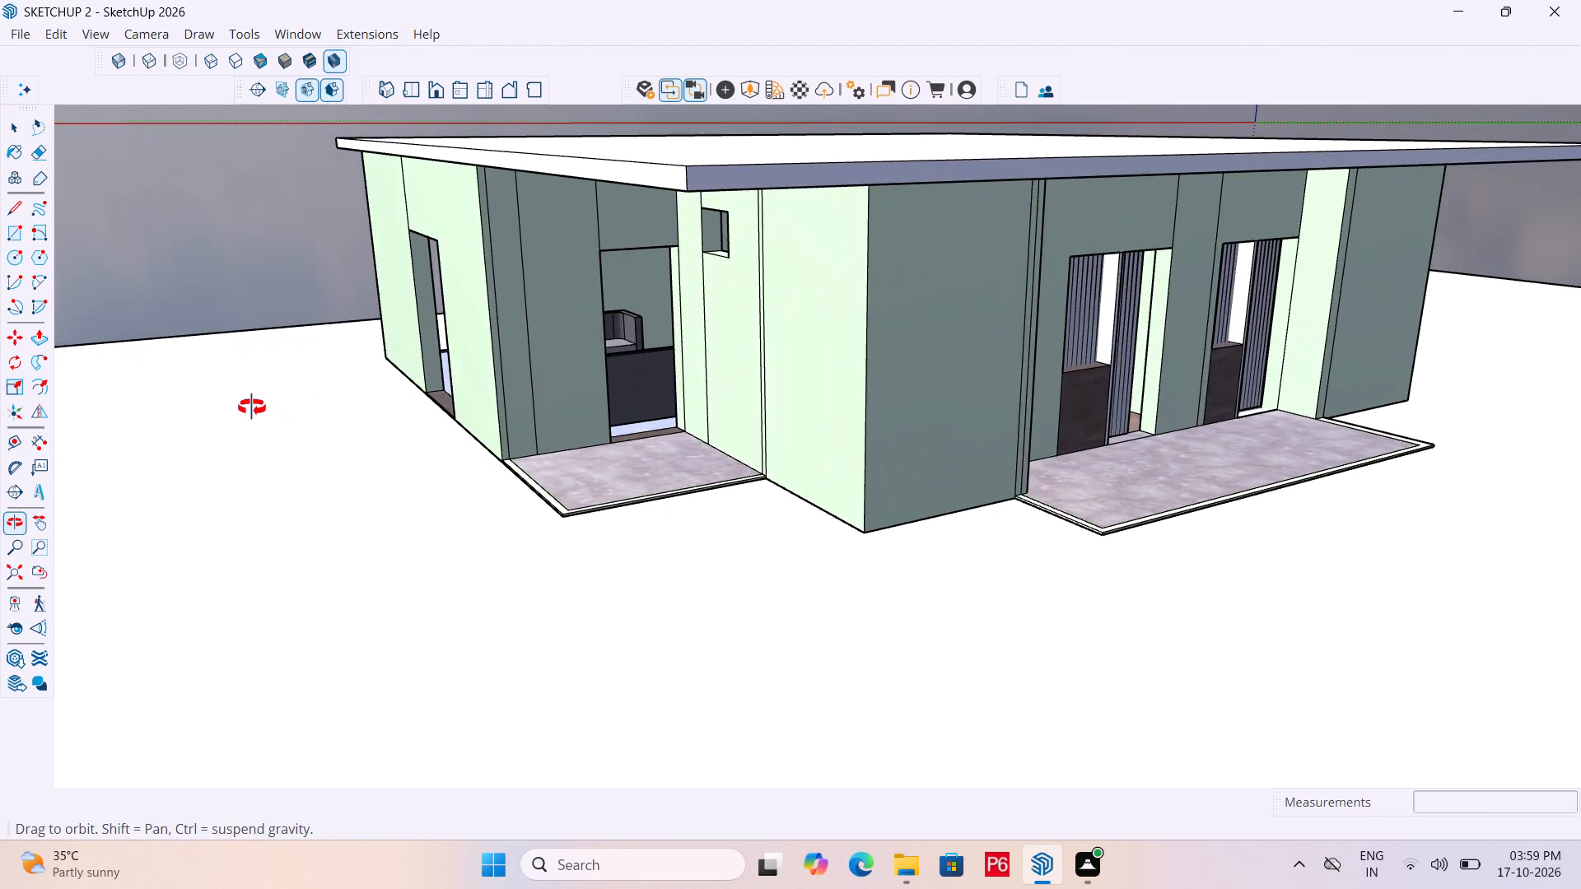
pyautogui.moveTo(252, 407); pyautogui.dragTo(925, 470, button='middle')
# Push/Pull the wood sill in the drawing room's outer wall opening up 3'.
pyautogui.scroll(4, 924, 482)
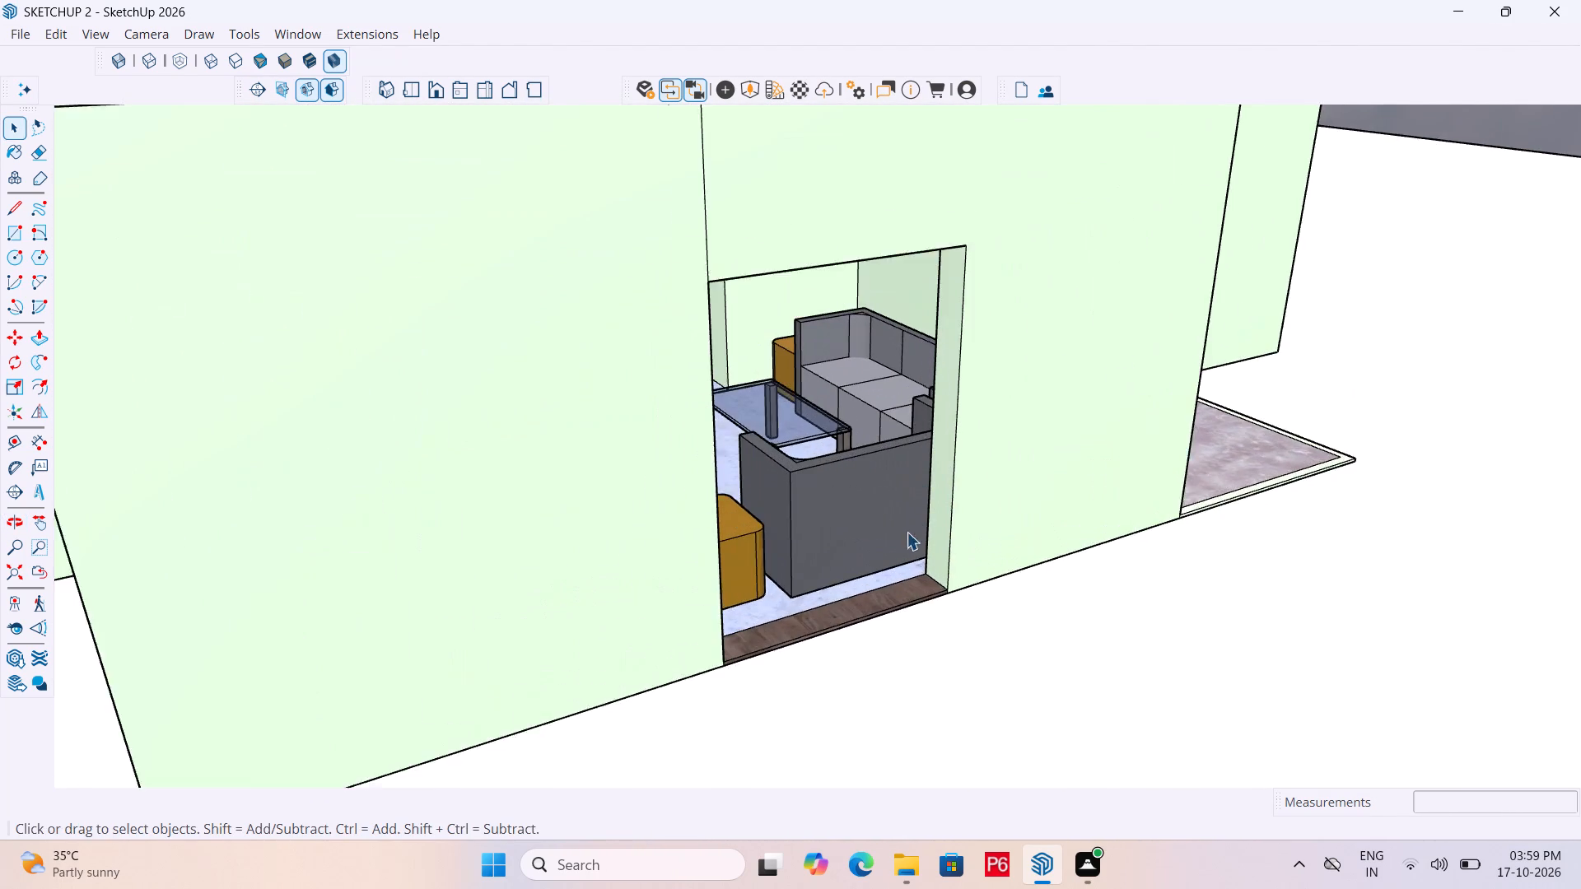
pyautogui.scroll(1, 907, 532)
pyautogui.scroll(4, 969, 569)
pyautogui.doubleClick(817, 626)
pyautogui.click(818, 622)
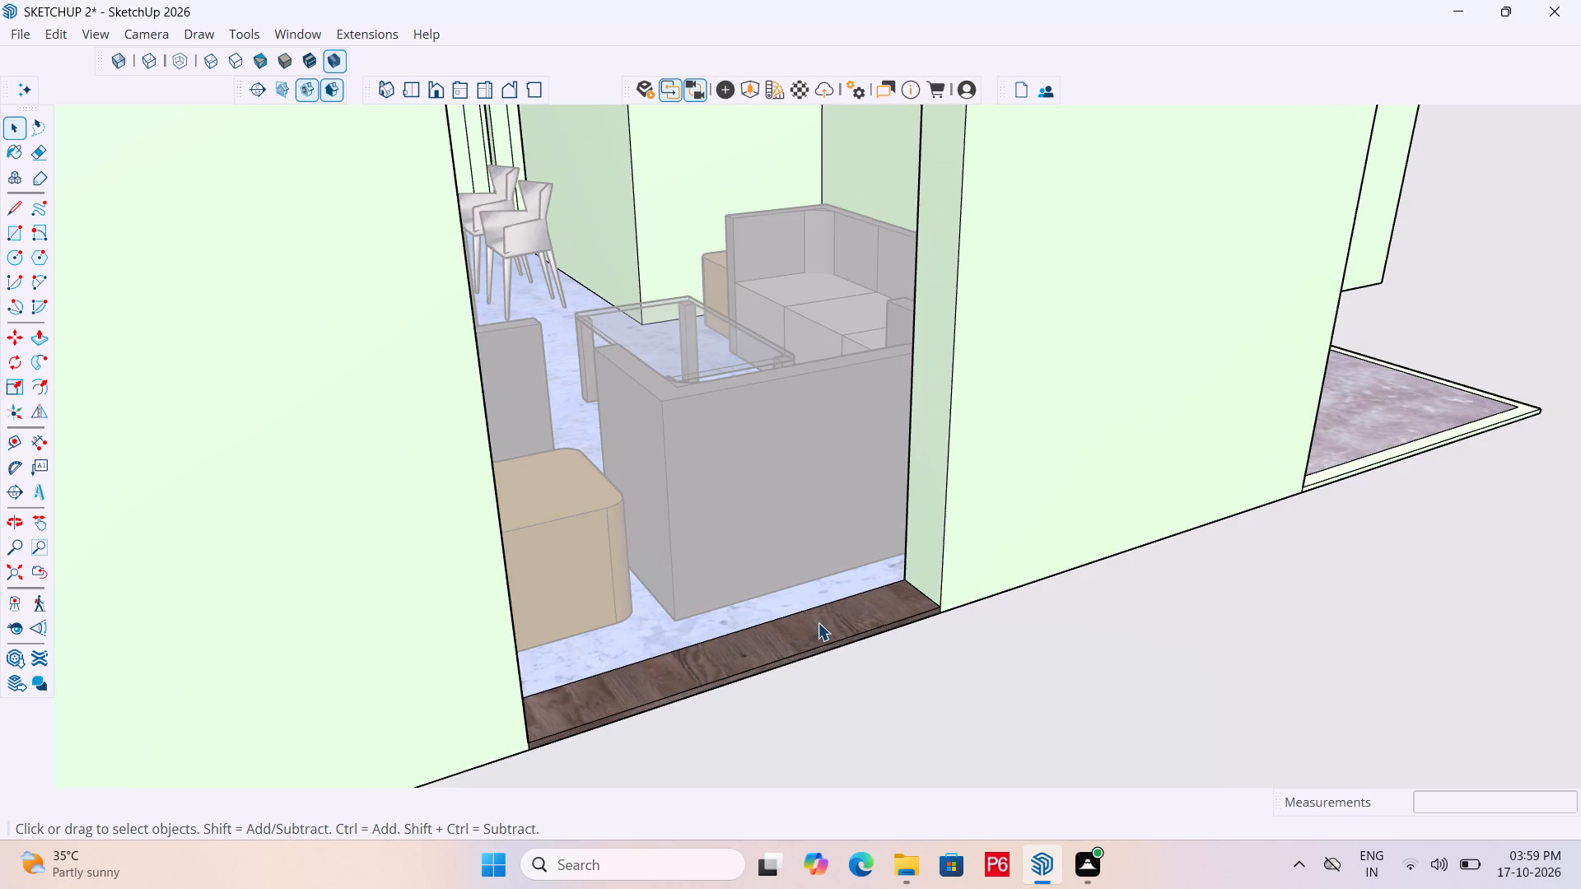
pyautogui.click(852, 617)
pyautogui.press('o')
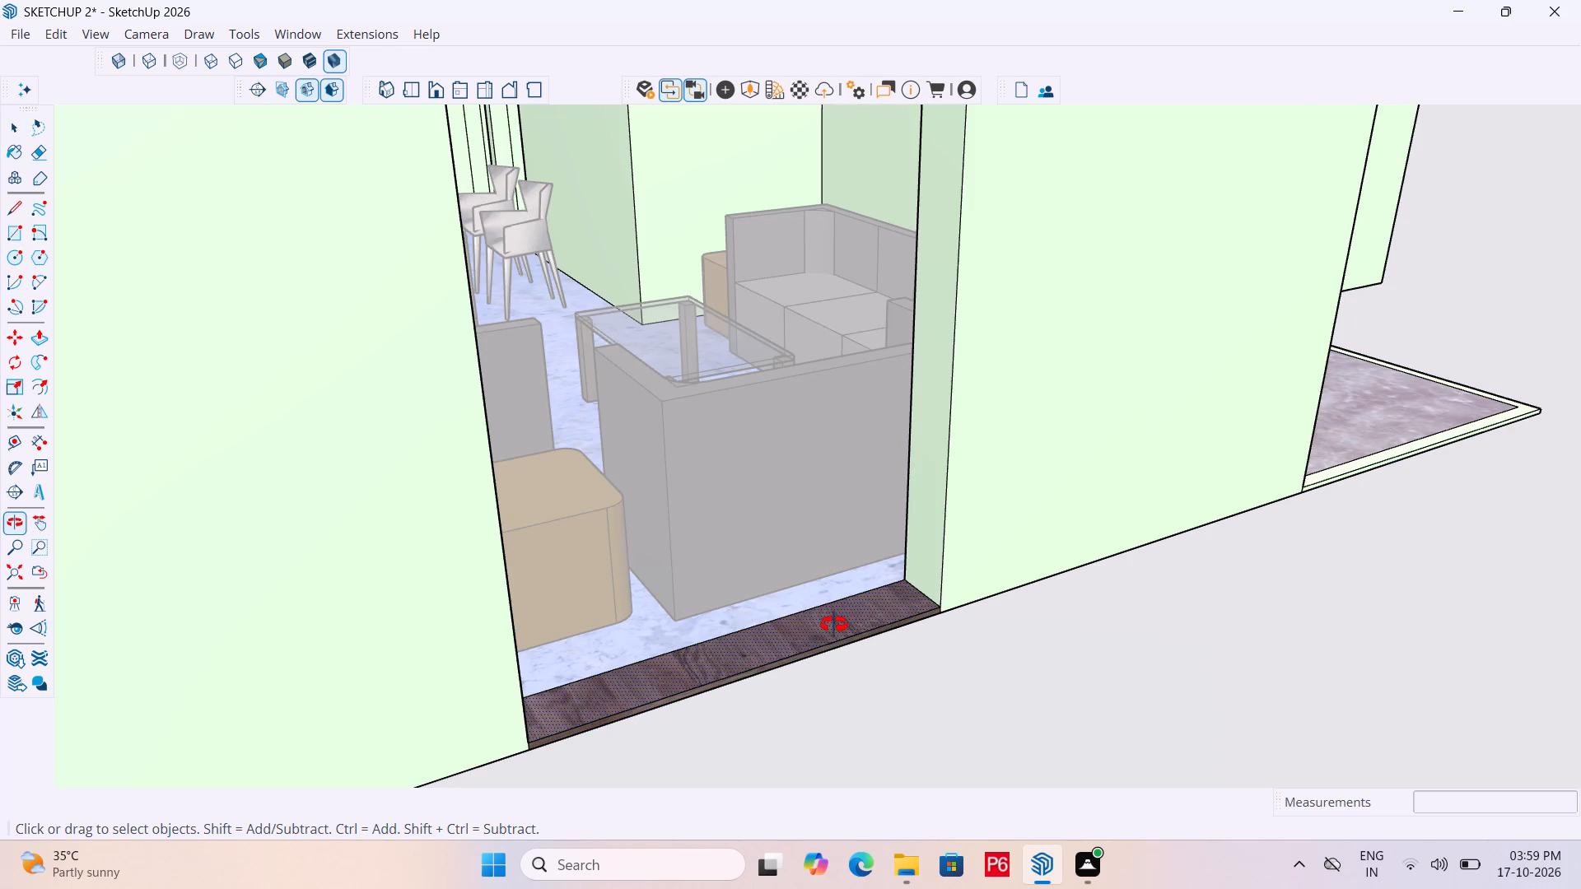
pyautogui.press('p')
pyautogui.click(862, 612)
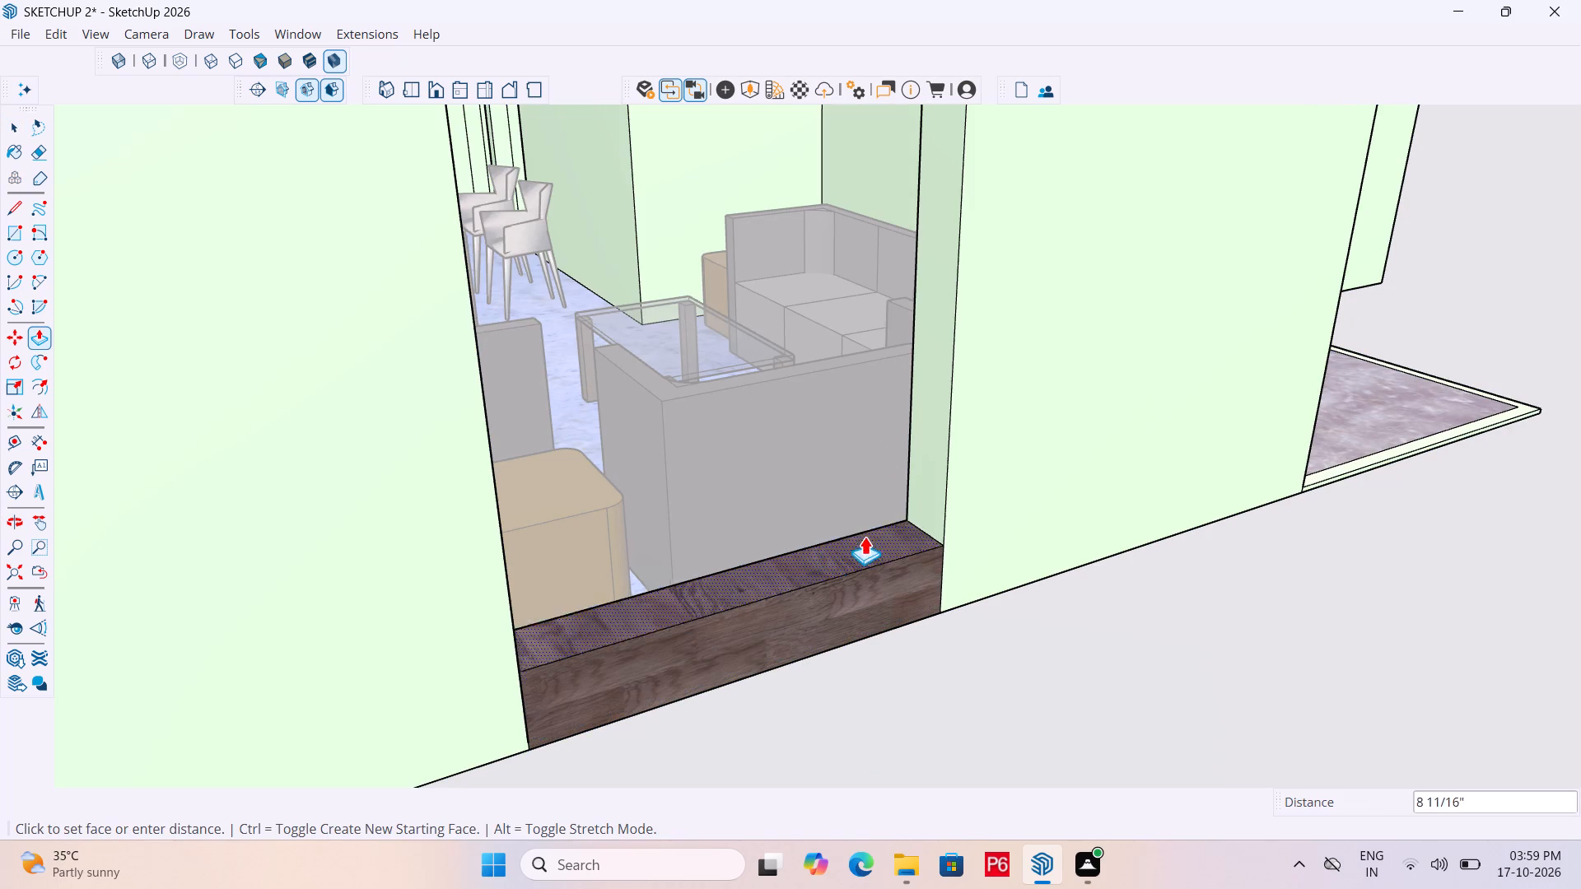
pyautogui.write("3'")
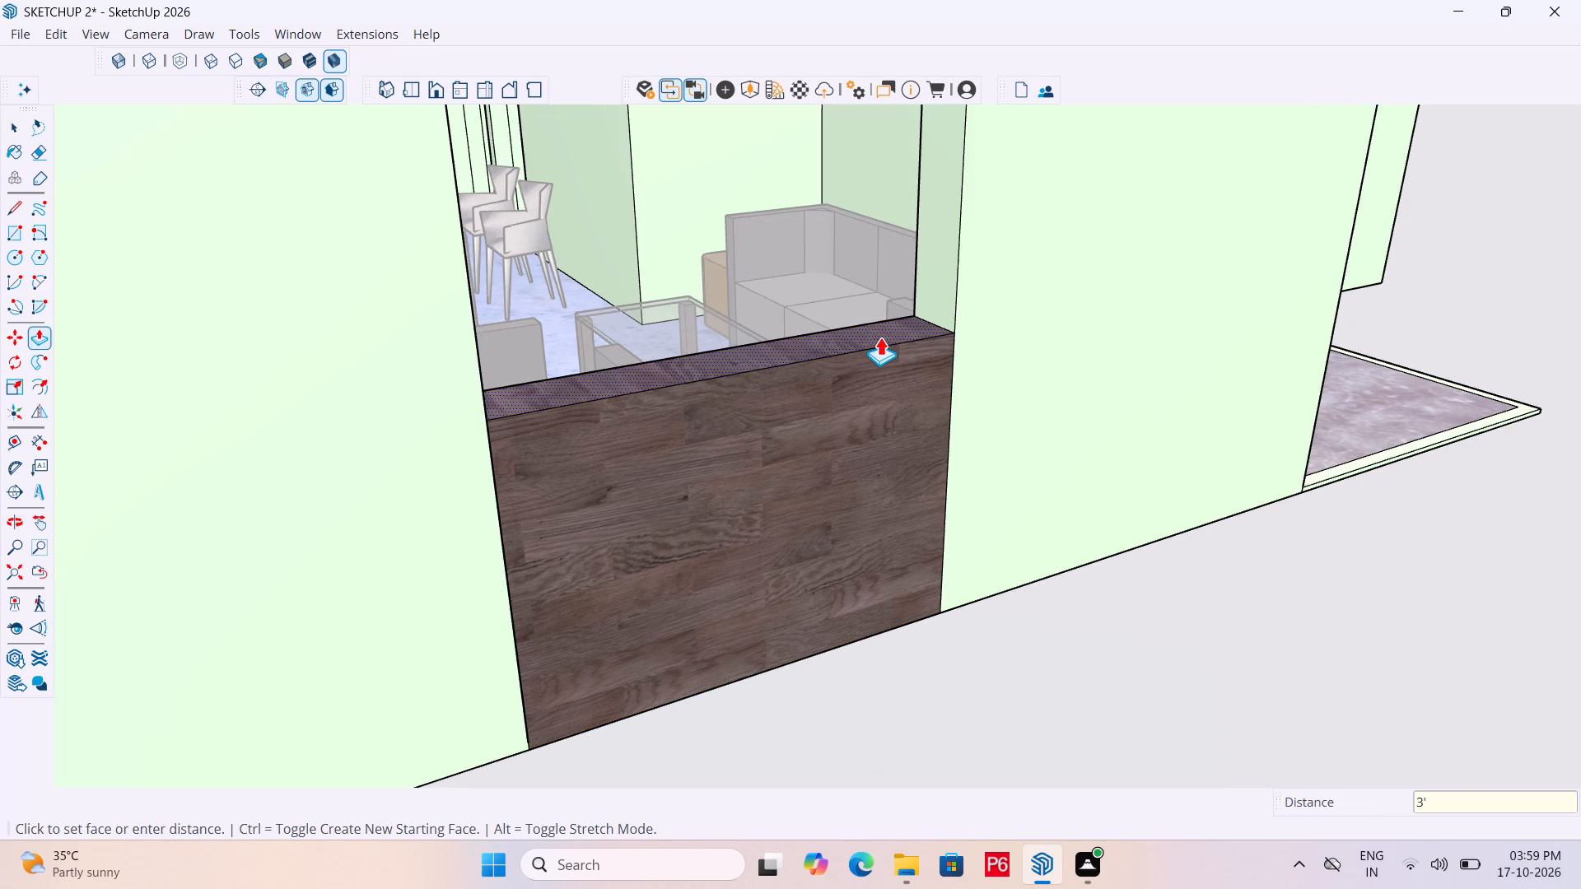
pyautogui.press('Return')
# Save the model with the raised drawing room sill.
pyautogui.scroll(-10, 777, 488)
pyautogui.moveTo(947, 476); pyautogui.dragTo(619, 488, button='middle')
pyautogui.hotkey('ctrl', 's')
# Examine the remaining wall openings at the balconies, kitchen, bedroom and entrance for their sills.
pyautogui.scroll(-4, 849, 479)
pyautogui.moveTo(864, 482); pyautogui.dragTo(696, 473, button='middle')
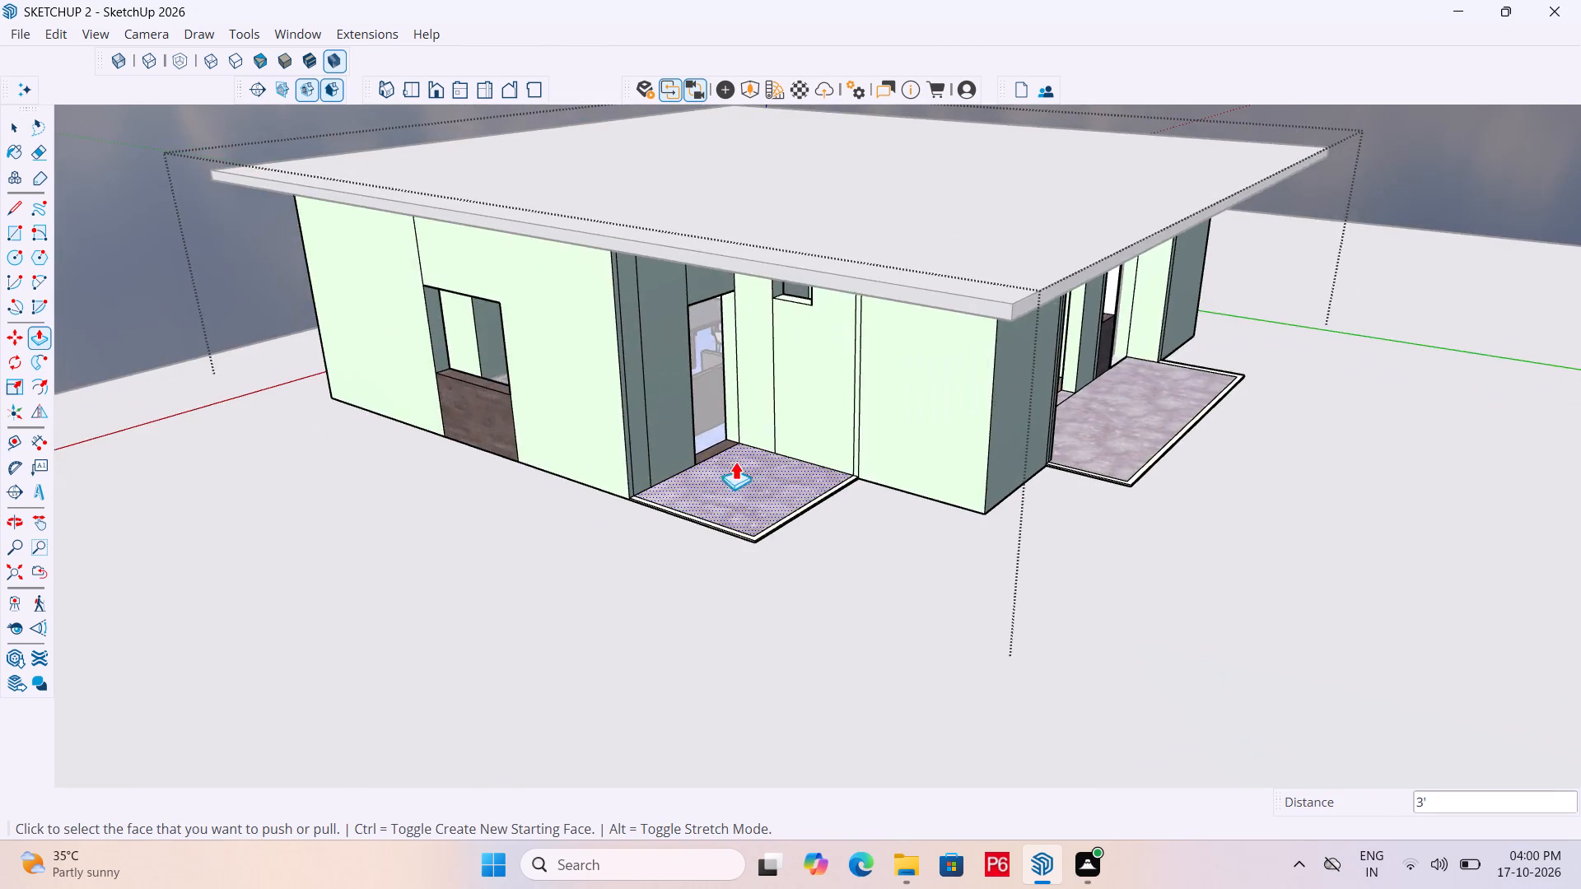
pyautogui.scroll(9, 739, 459)
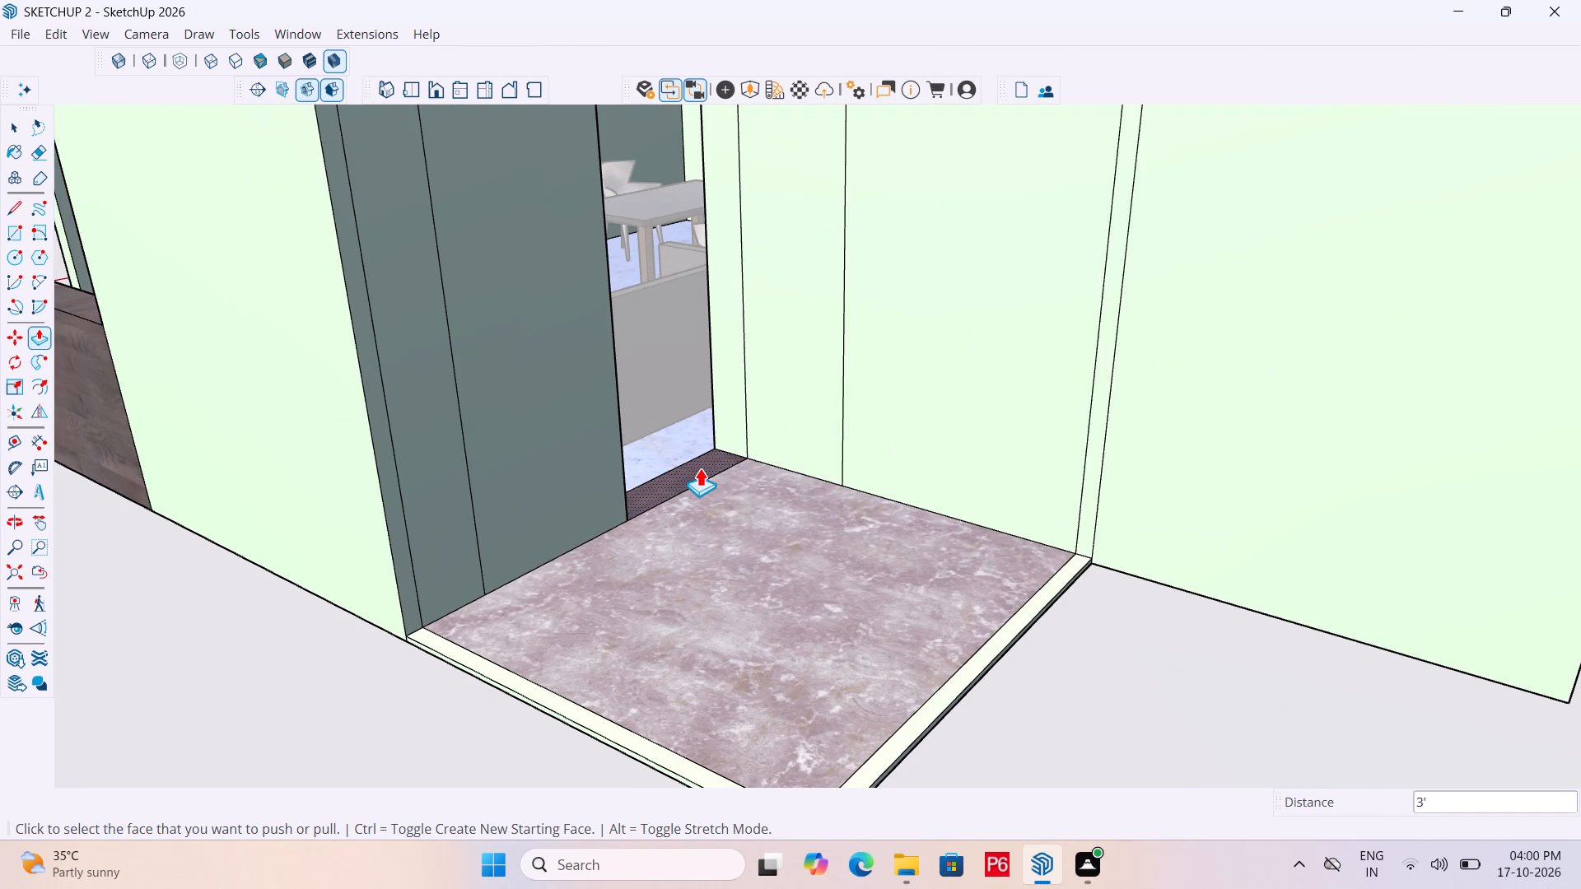
pyautogui.scroll(-6, 1166, 431)
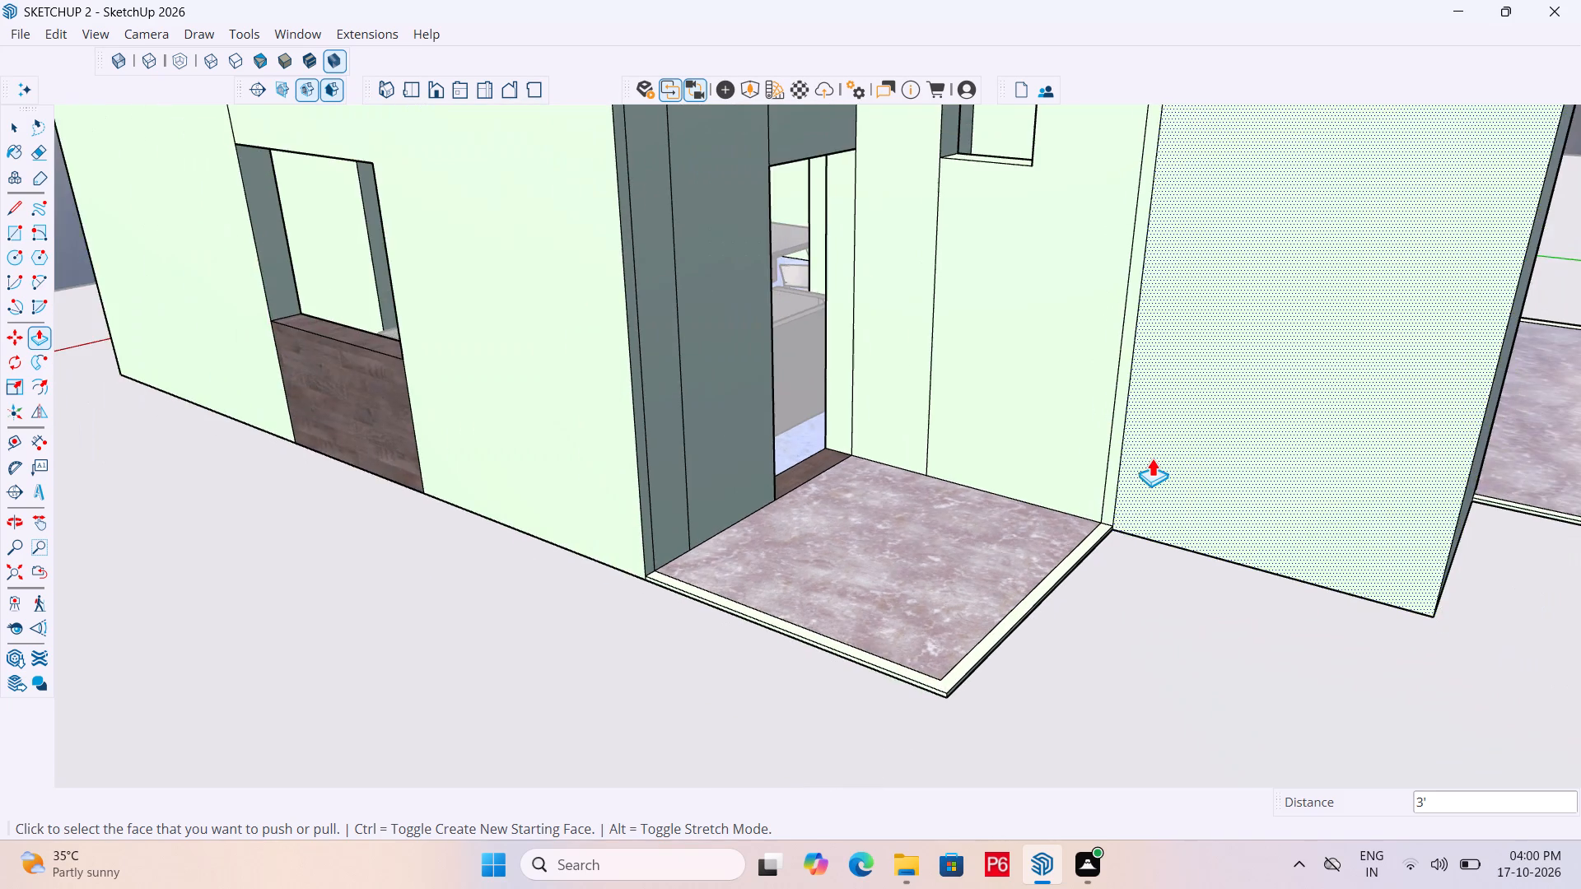
pyautogui.scroll(-5, 1152, 458)
pyautogui.moveTo(685, 454); pyautogui.dragTo(1365, 456, button='middle')
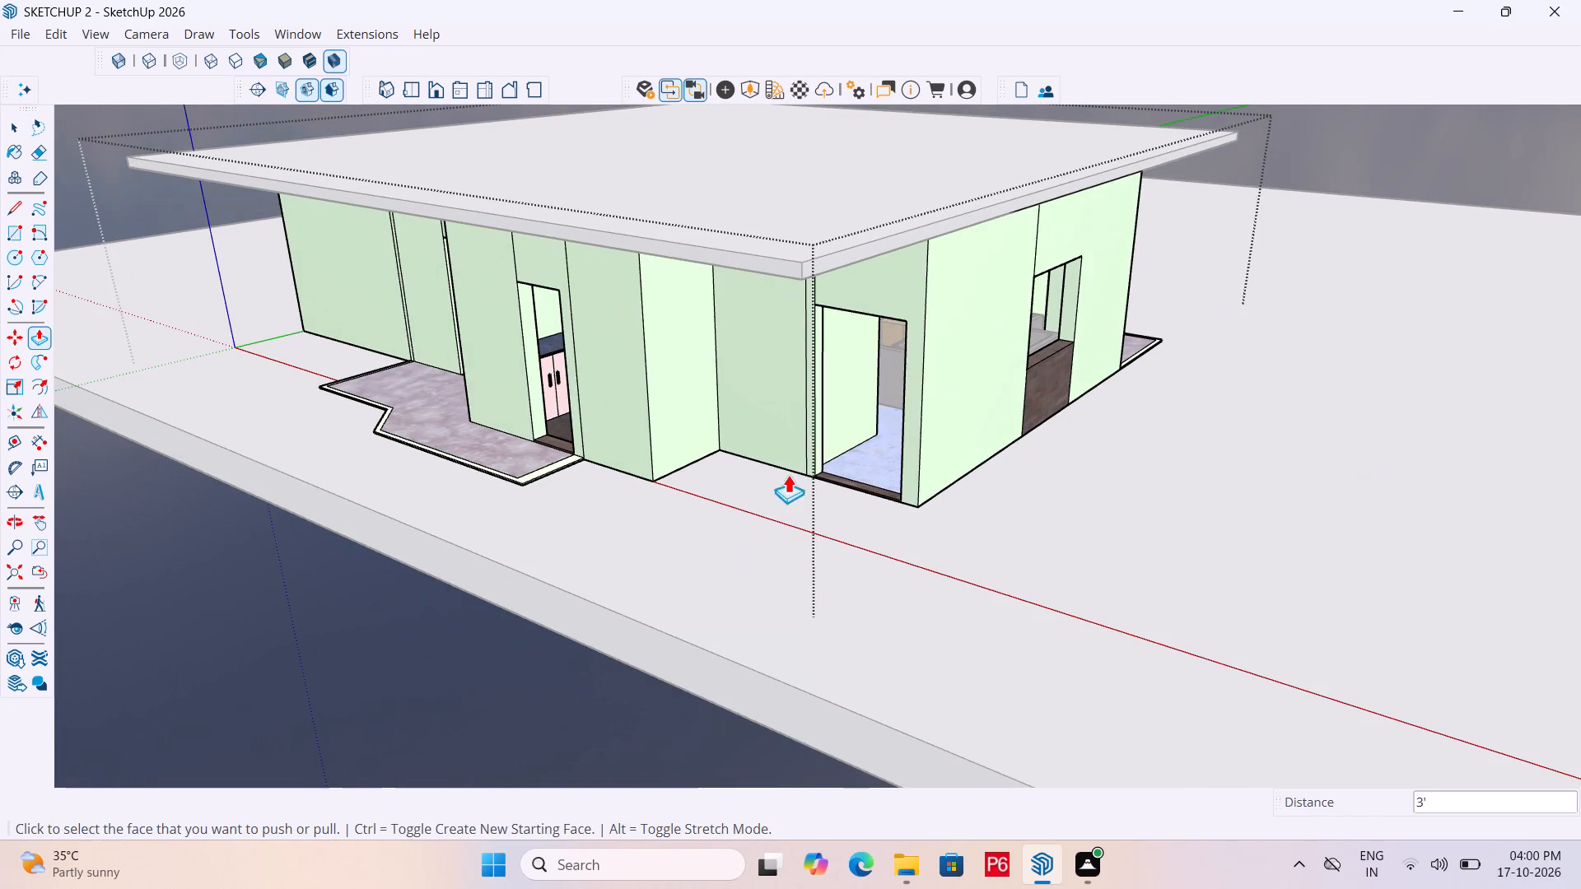
pyautogui.moveTo(856, 489); pyautogui.dragTo(1051, 511, button='middle')
pyautogui.scroll(4, 1077, 461)
pyautogui.moveTo(1103, 386); pyautogui.dragTo(1103, 386, button='middle')
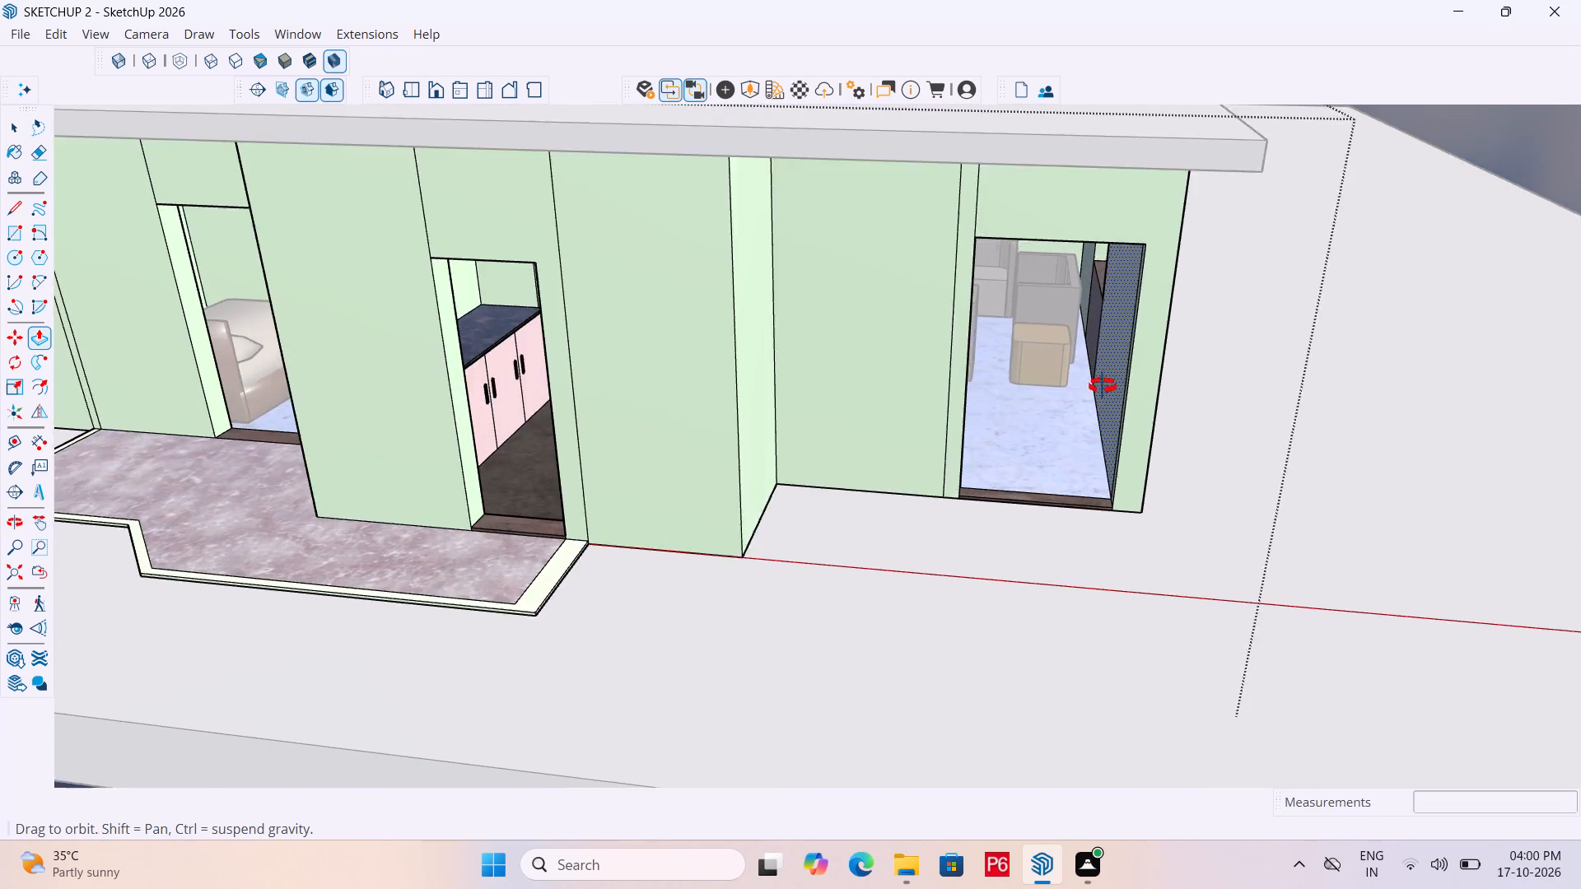
pyautogui.moveTo(1103, 386); pyautogui.dragTo(1330, 383, button='middle')
pyautogui.moveTo(868, 523); pyautogui.dragTo(702, 518, button='middle')
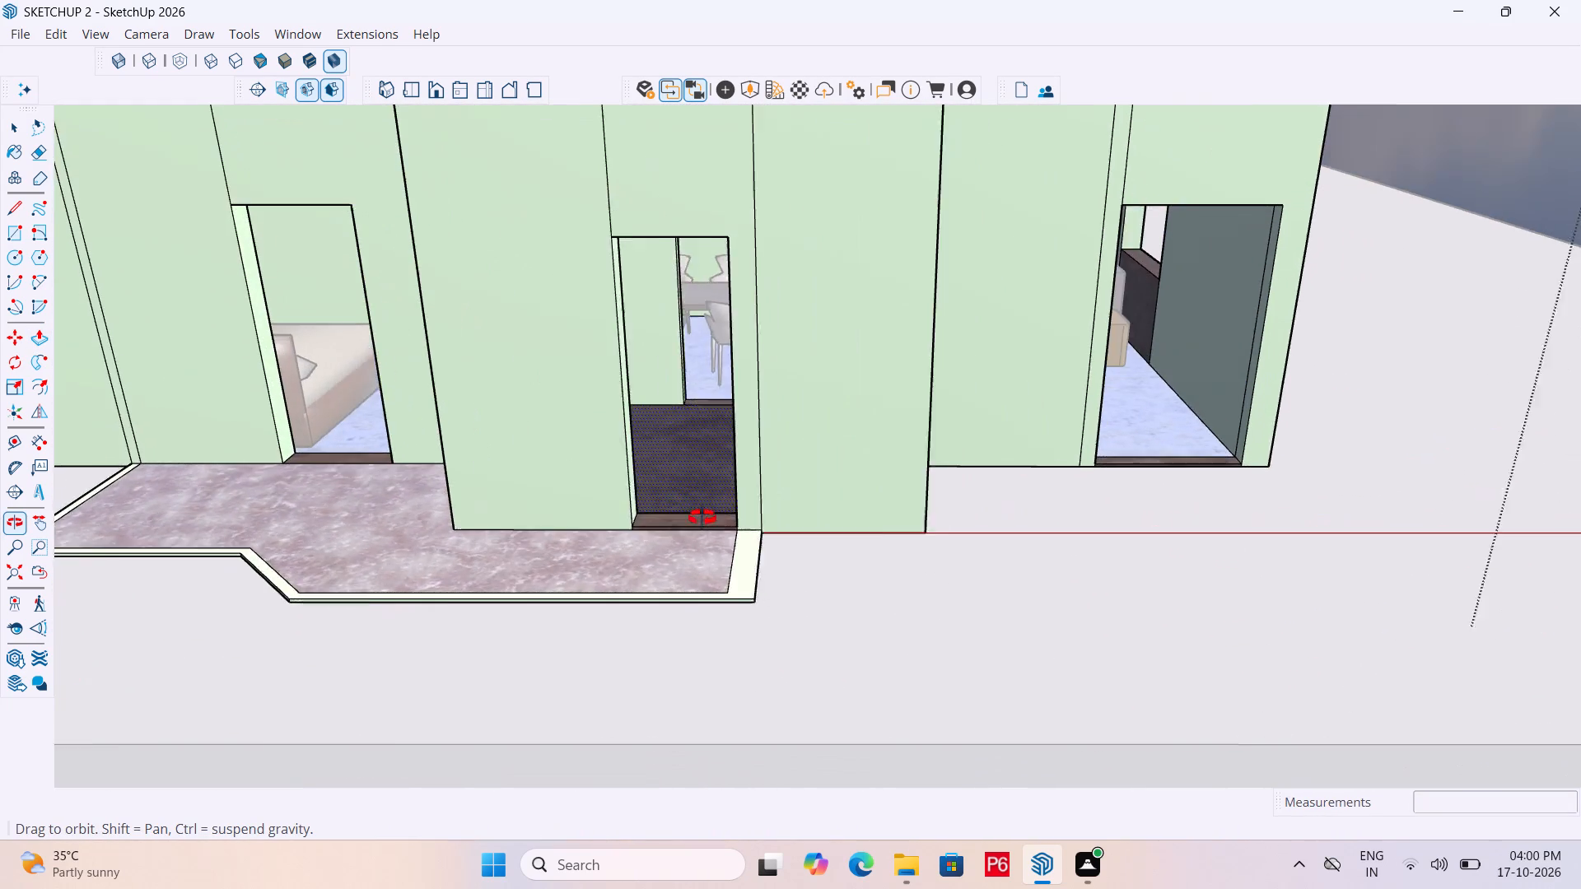
pyautogui.moveTo(702, 518); pyautogui.dragTo(784, 541, button='middle')
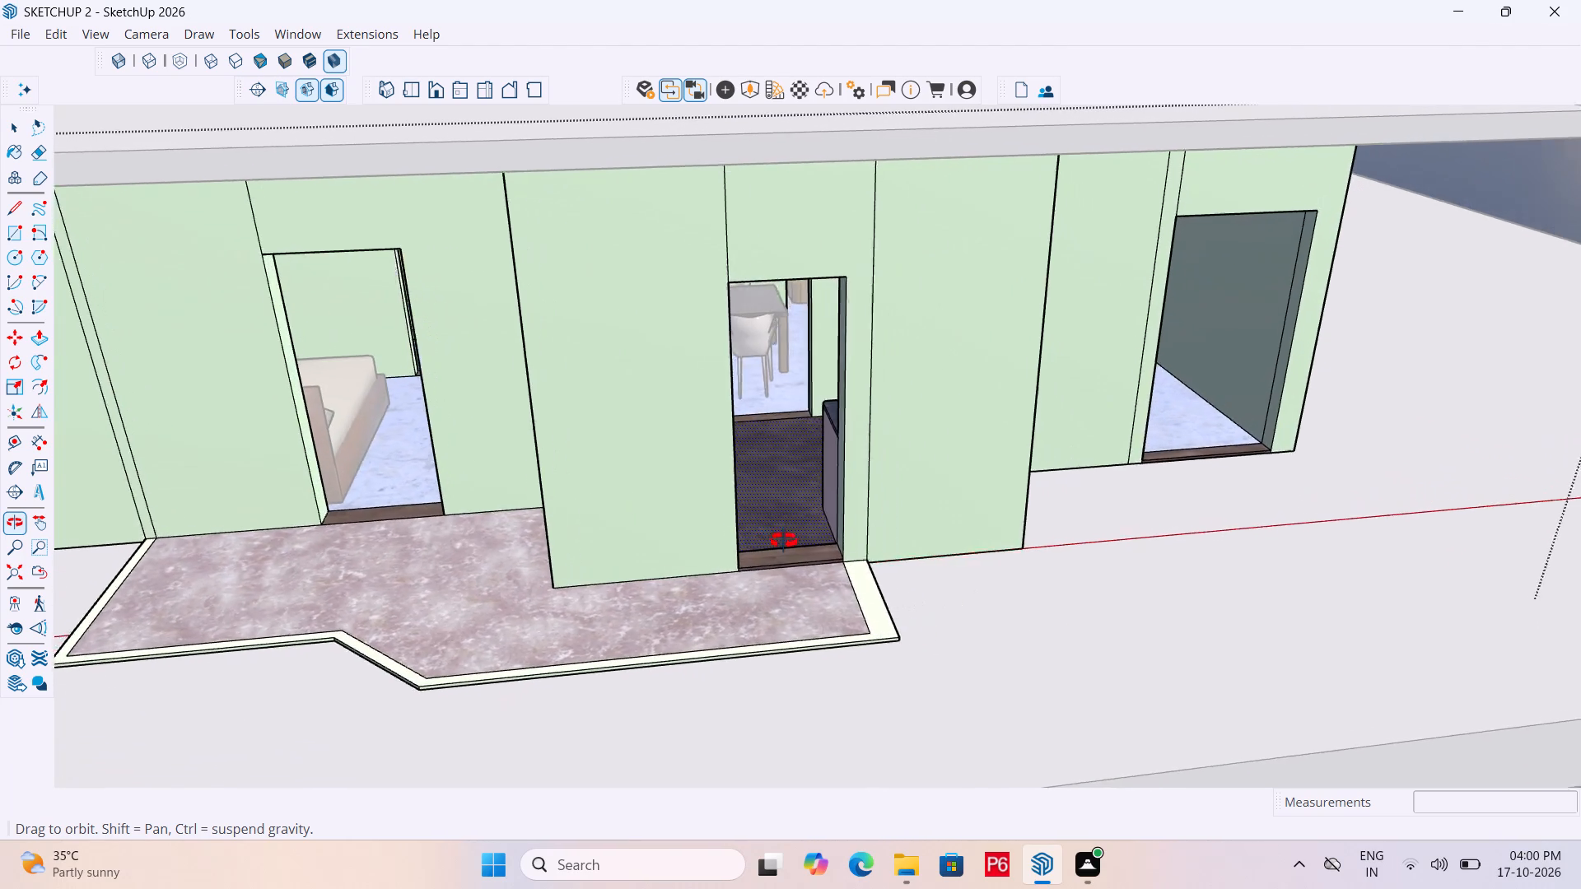
pyautogui.moveTo(784, 541); pyautogui.dragTo(818, 543, button='middle')
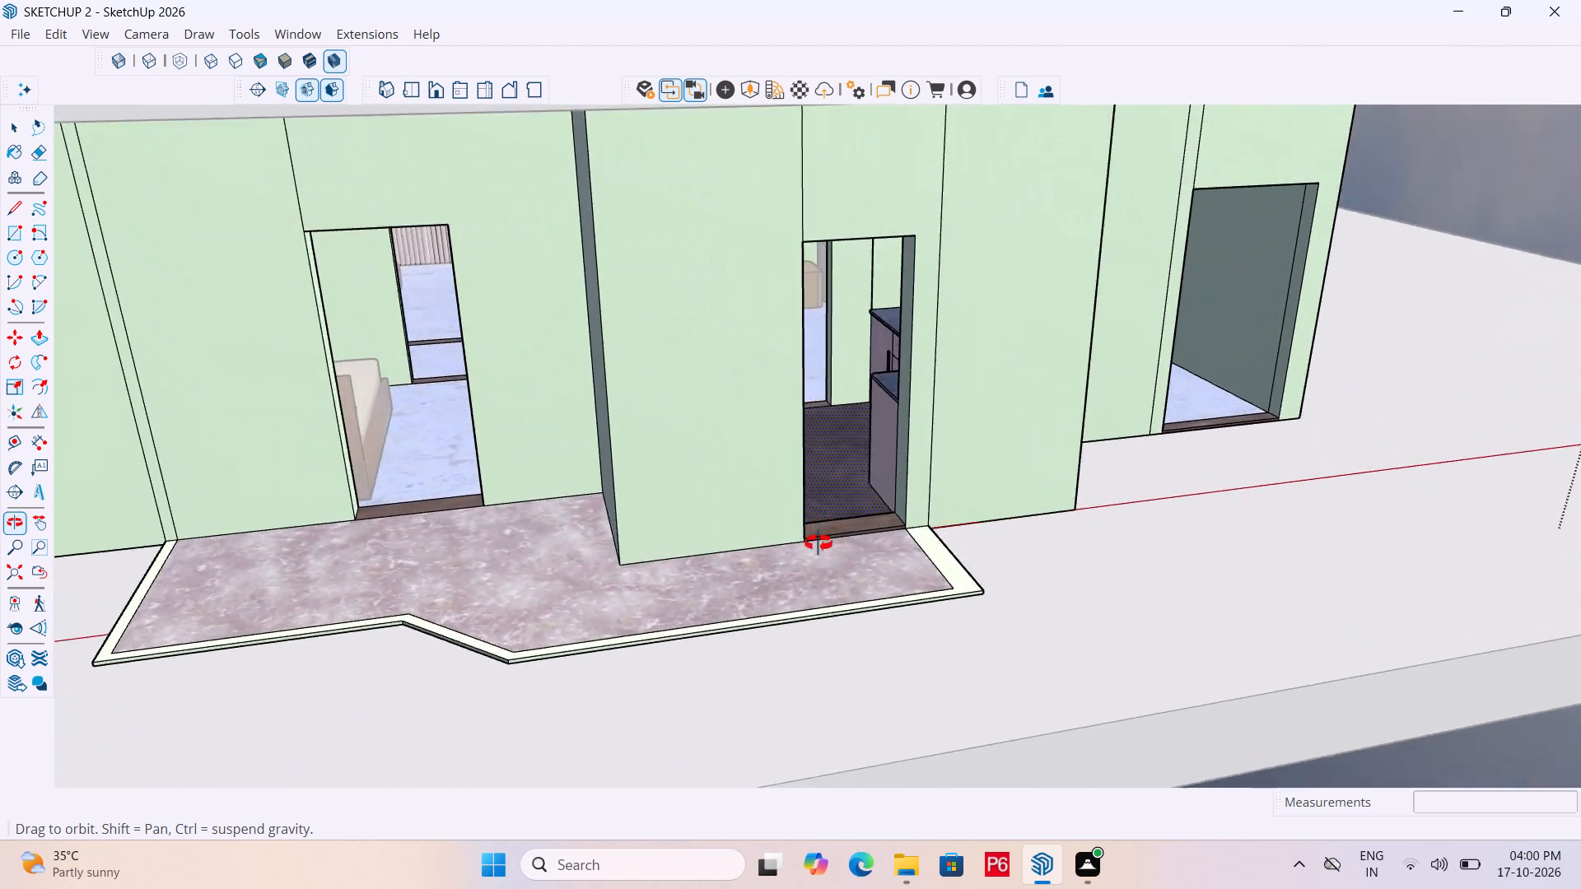
pyautogui.moveTo(818, 543); pyautogui.dragTo(813, 506, button='middle')
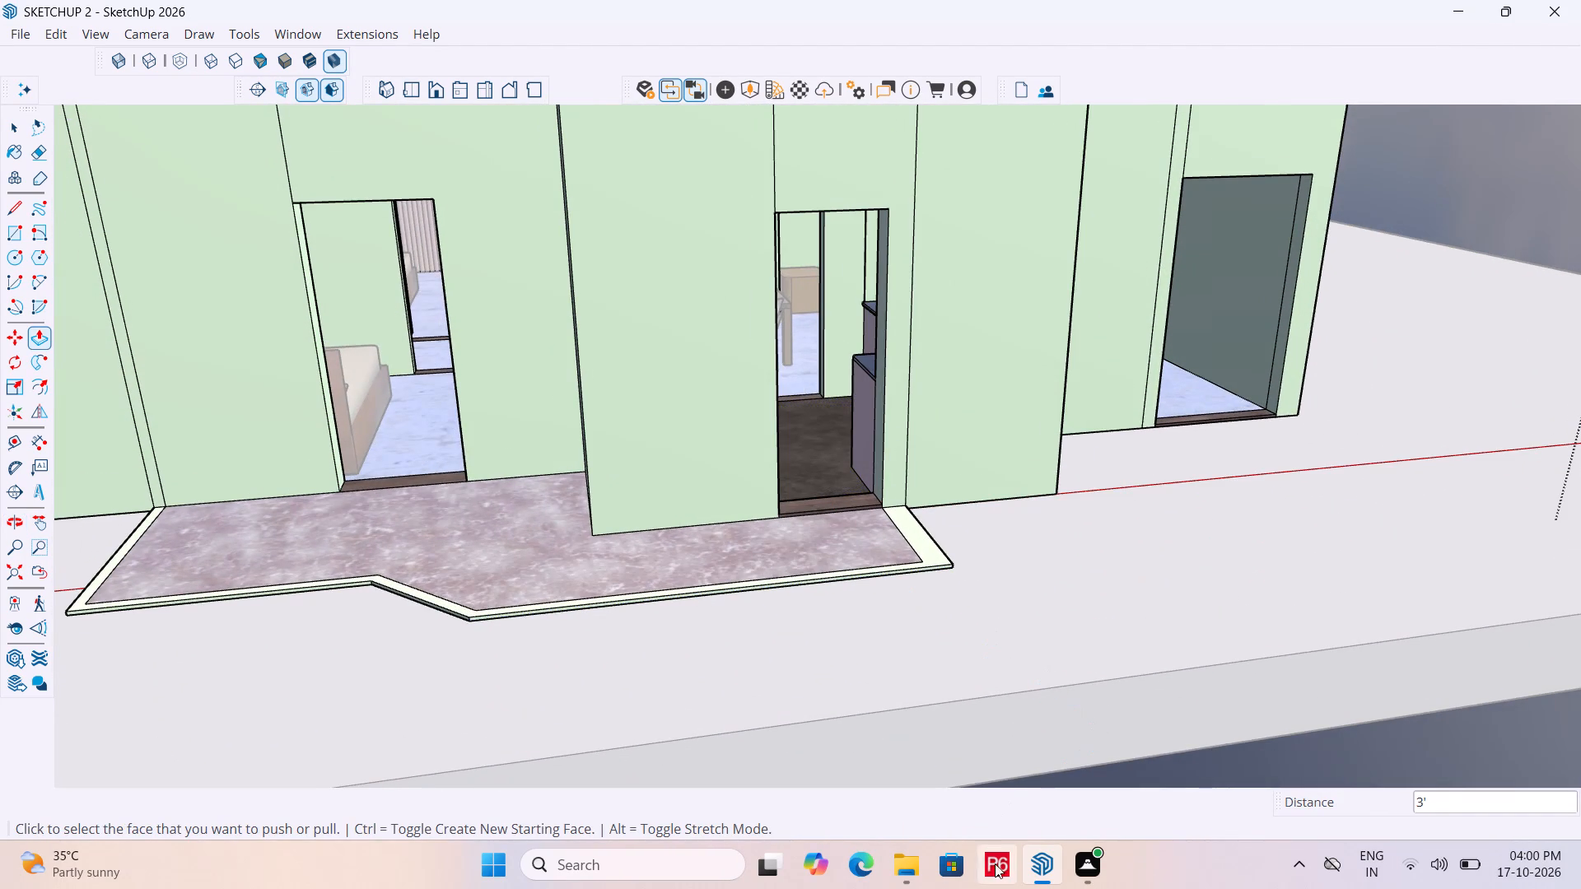
# Open the floor plan image "sketchup 2" from the FILES folder and place it side by side with the SketchUp model.
pyautogui.click(920, 865)
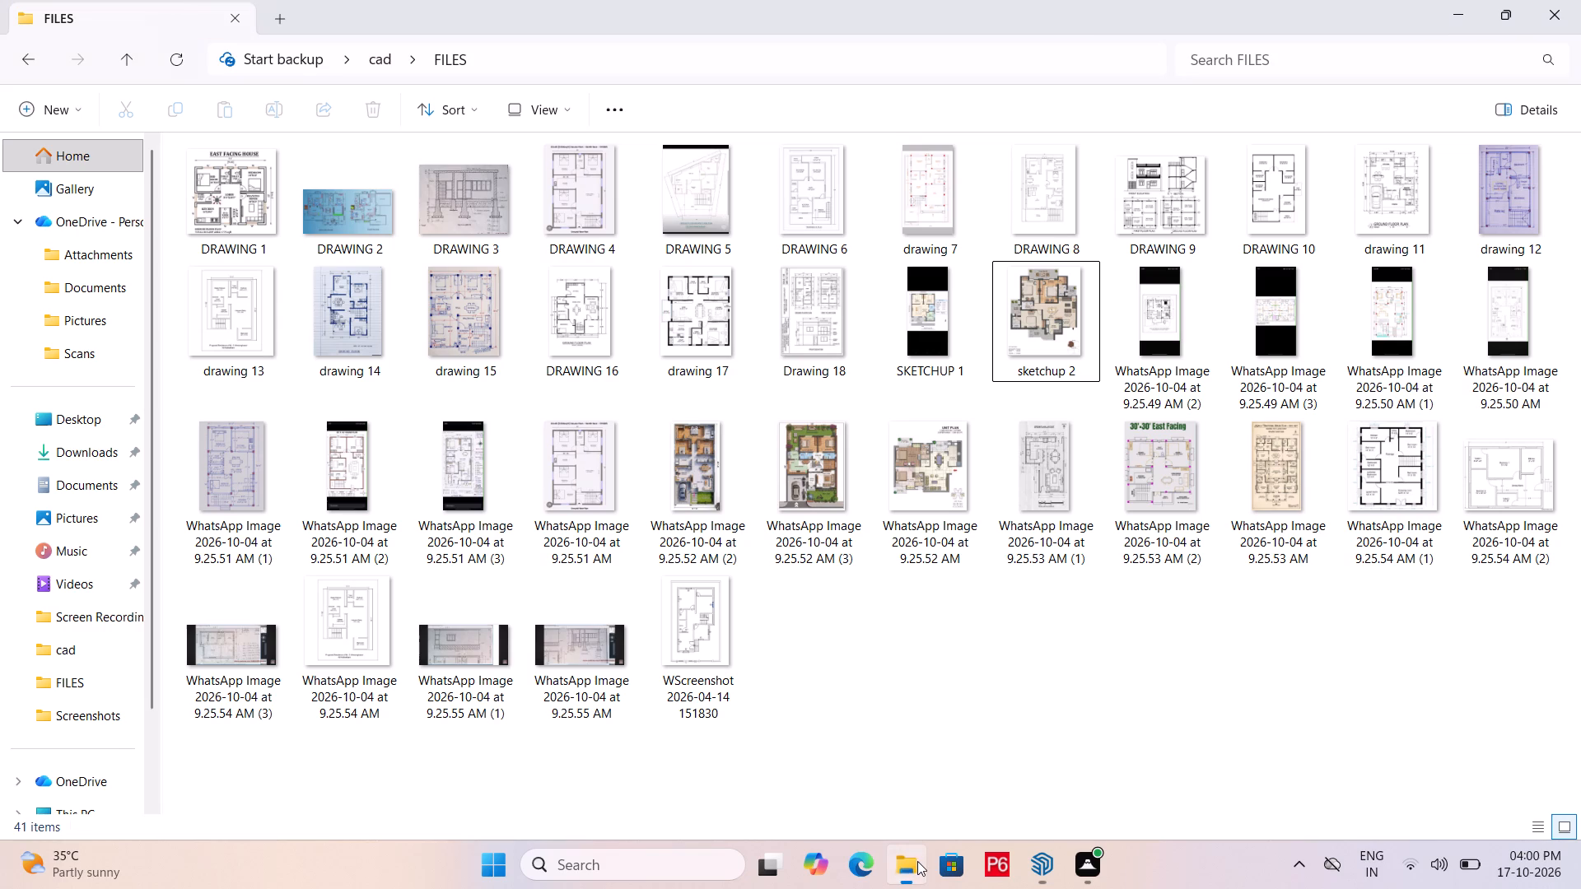
pyautogui.doubleClick(1029, 344)
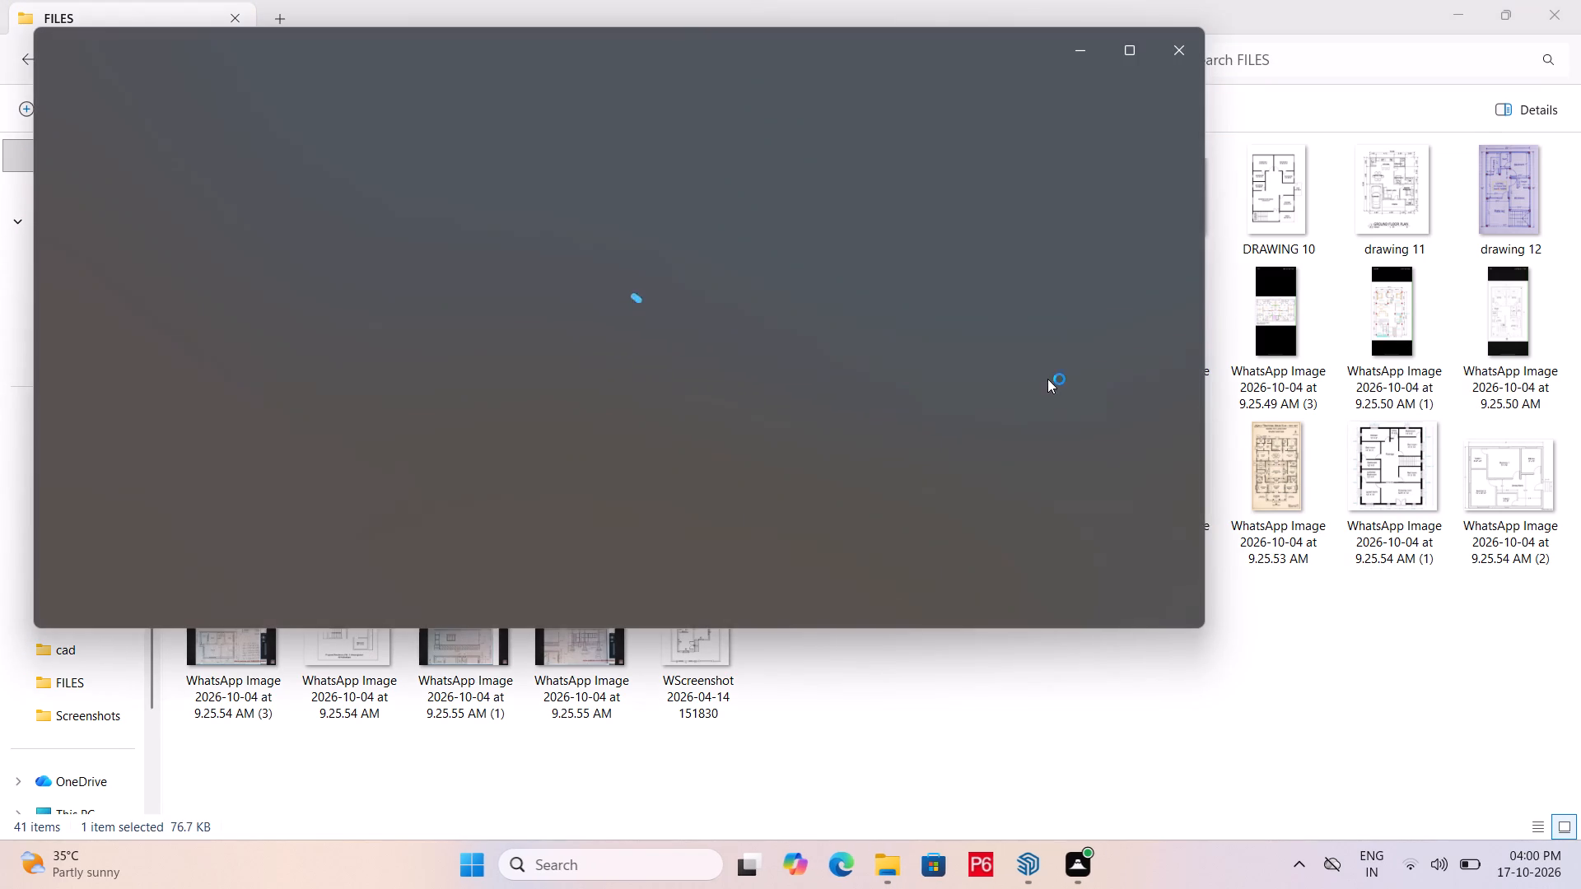
pyautogui.click(1024, 869)
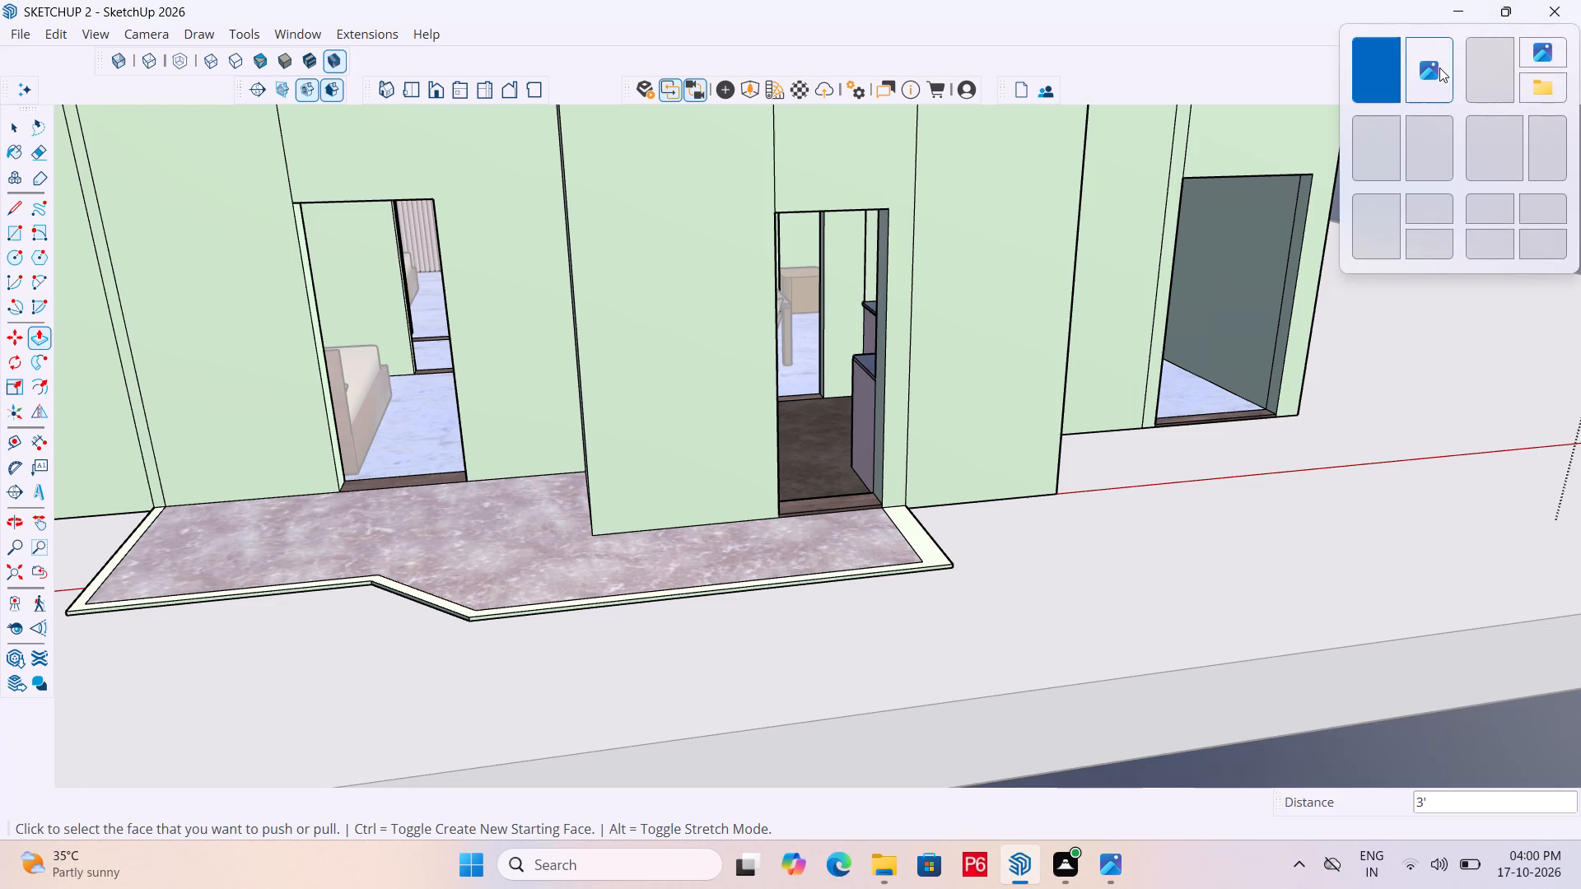
pyautogui.click(1439, 67)
# Exit the apartment group being edited.
pyautogui.scroll(-6, 456, 454)
pyautogui.scroll(-2, 480, 516)
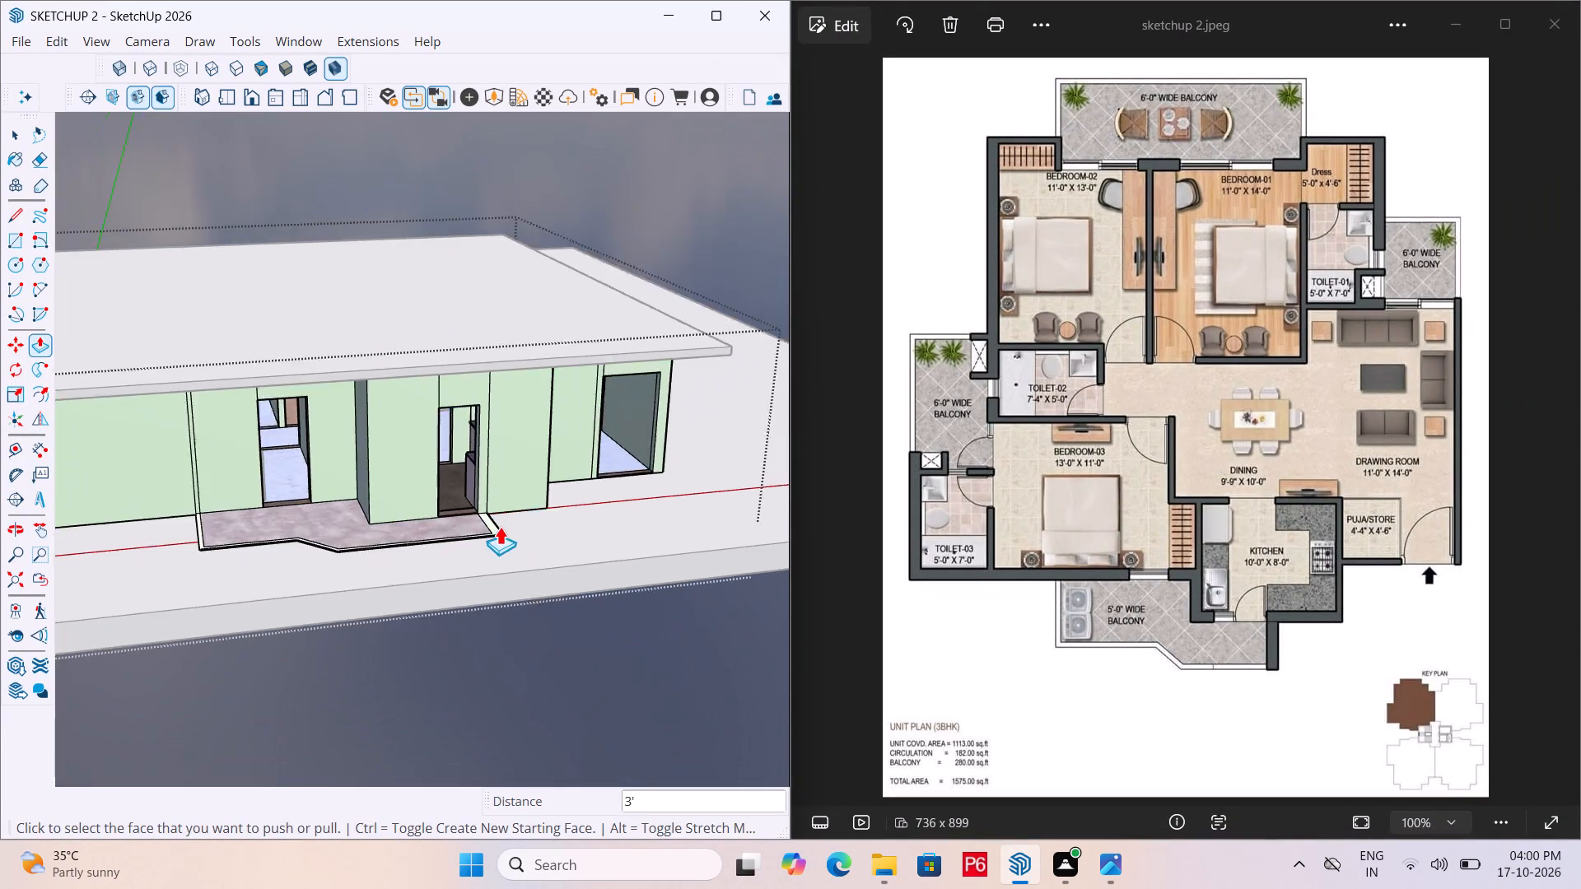
pyautogui.scroll(-5, 500, 526)
pyautogui.moveTo(492, 473); pyautogui.dragTo(552, 624, button='middle')
pyautogui.press('space')
pyautogui.click(659, 645)
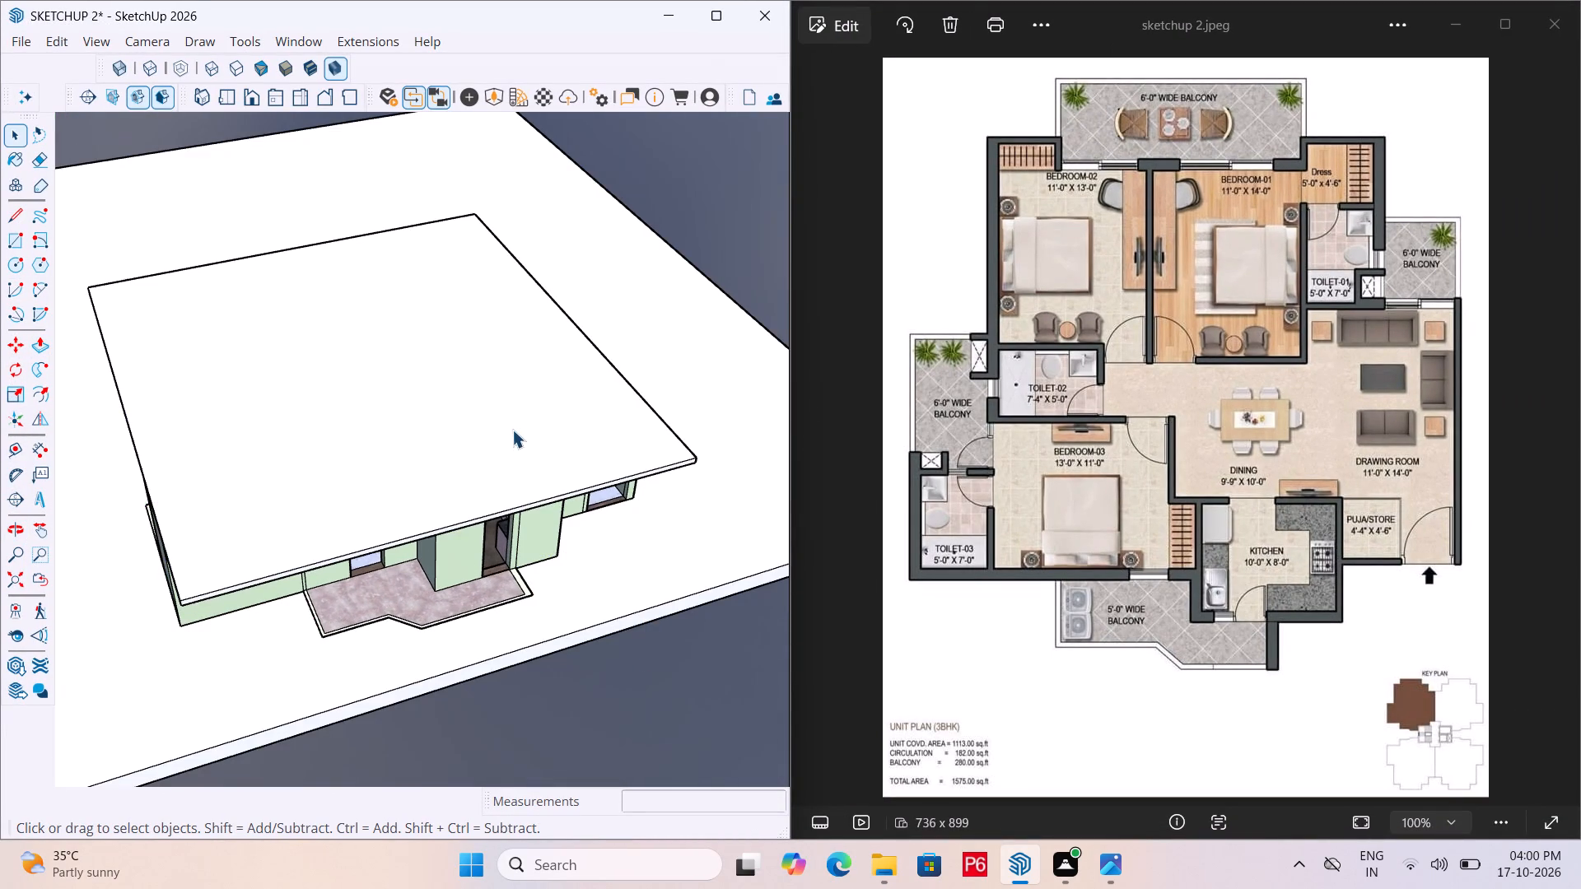
# Open the roof slab group and place a horizontal section plane on the slab's top face.
pyautogui.doubleClick(517, 439)
pyautogui.moveTo(421, 492); pyautogui.dragTo(636, 152, button='middle')
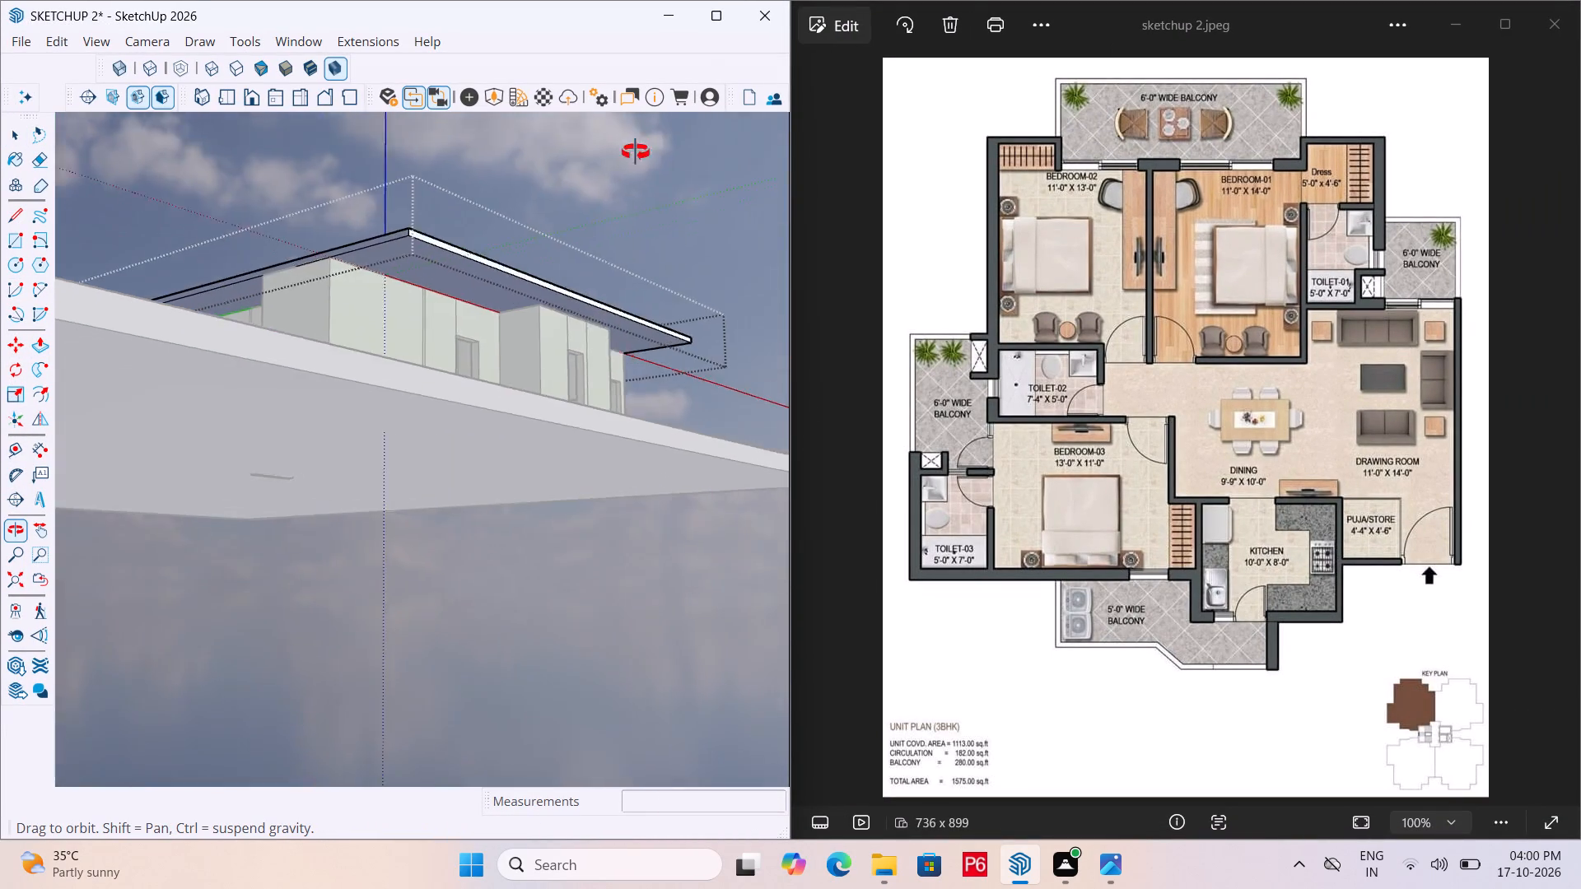
pyautogui.moveTo(636, 152); pyautogui.dragTo(522, 456, button='middle')
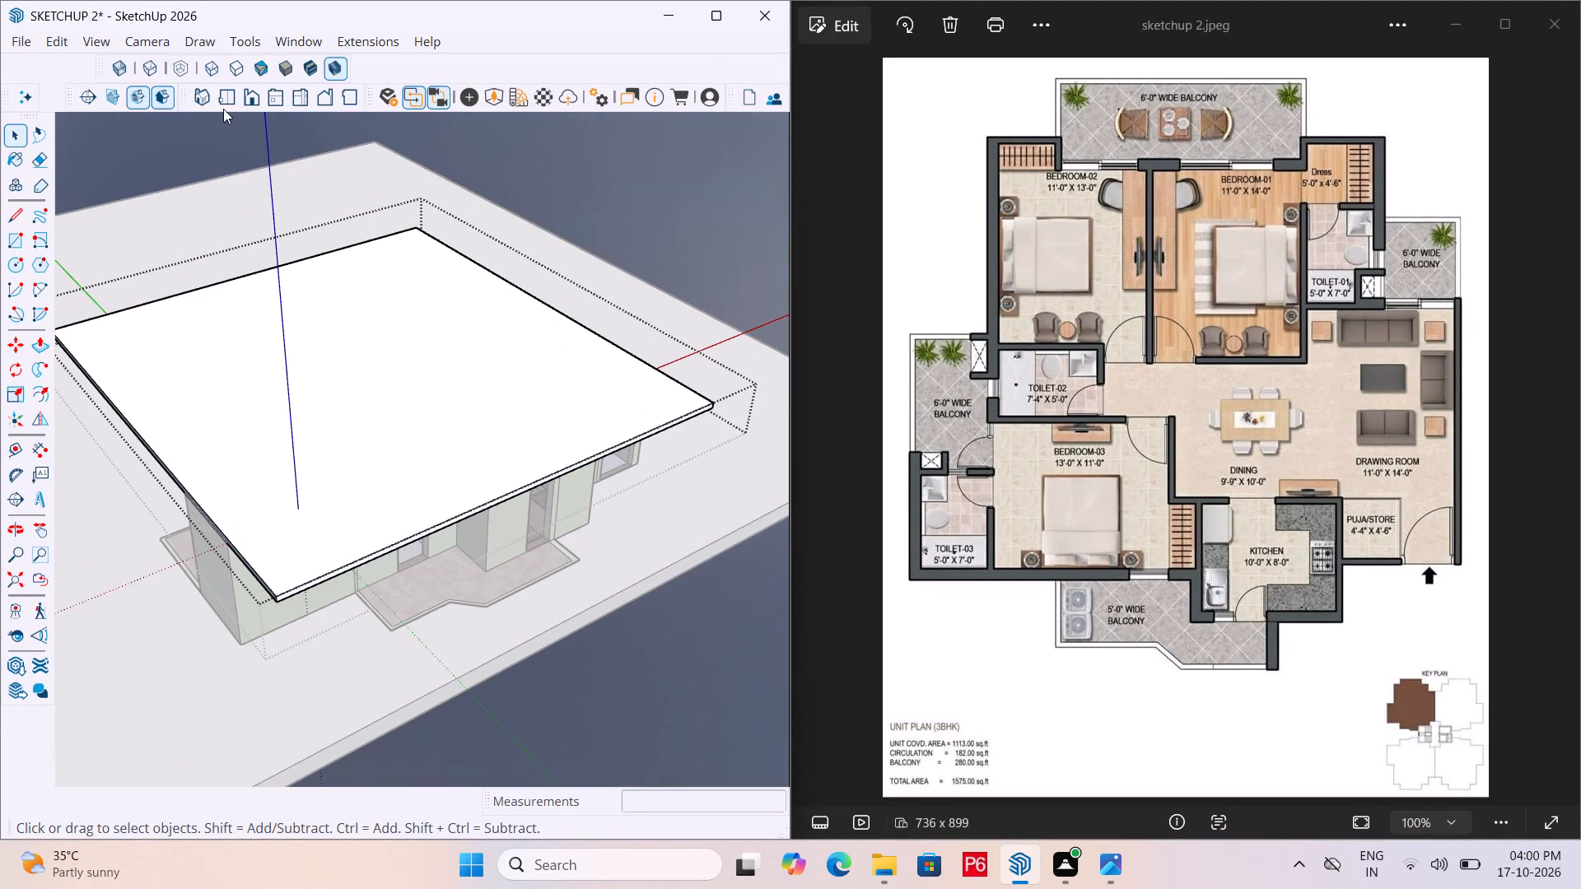
pyautogui.click(94, 95)
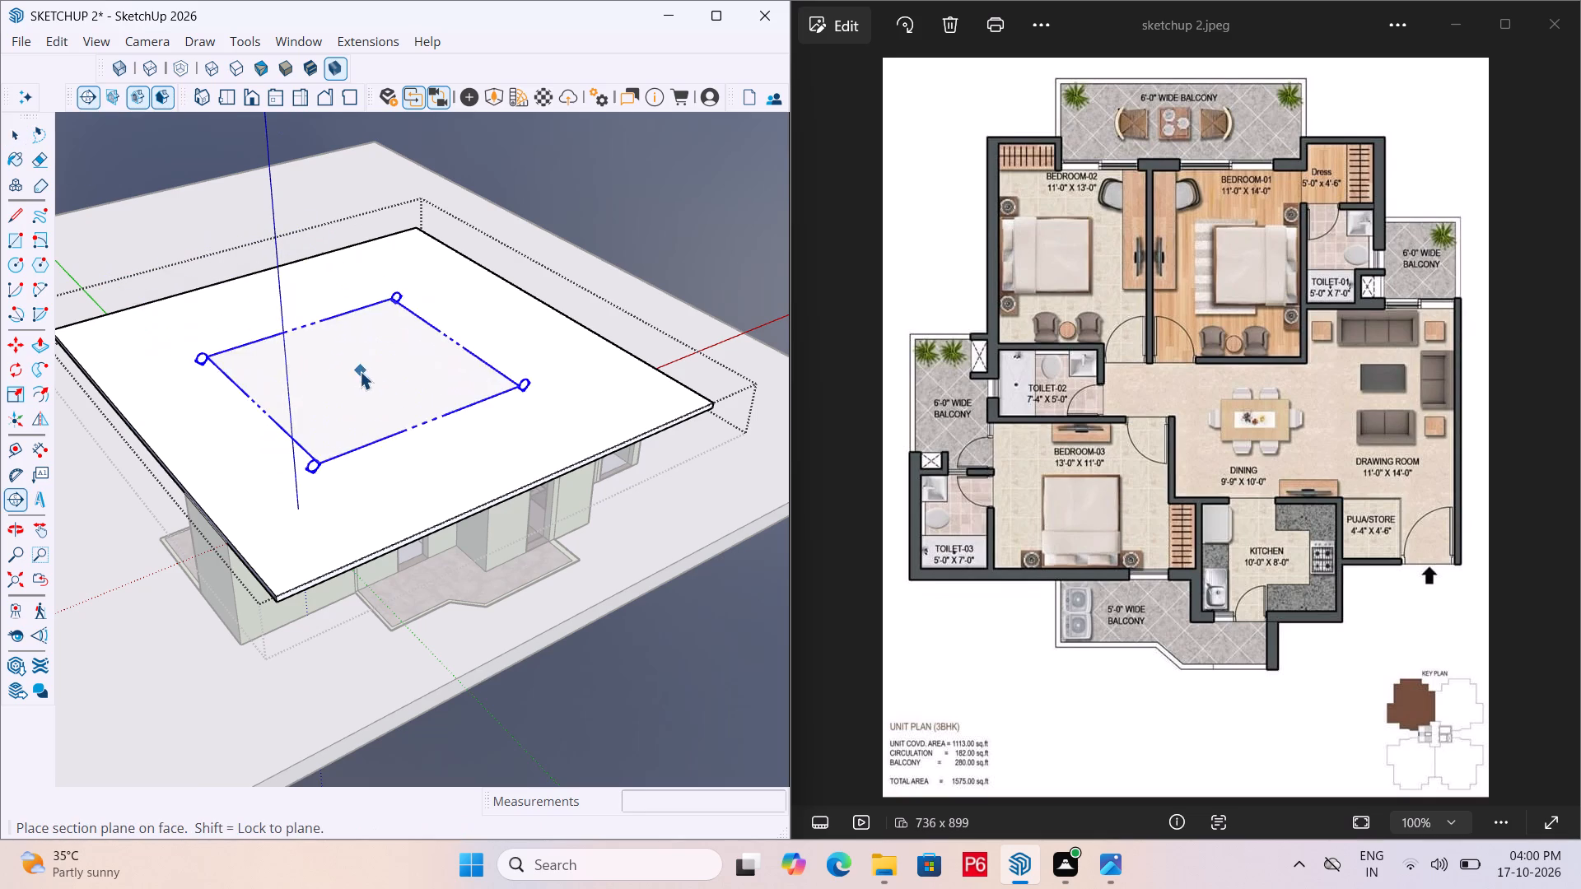
pyautogui.click(360, 371)
pyautogui.click(858, 475)
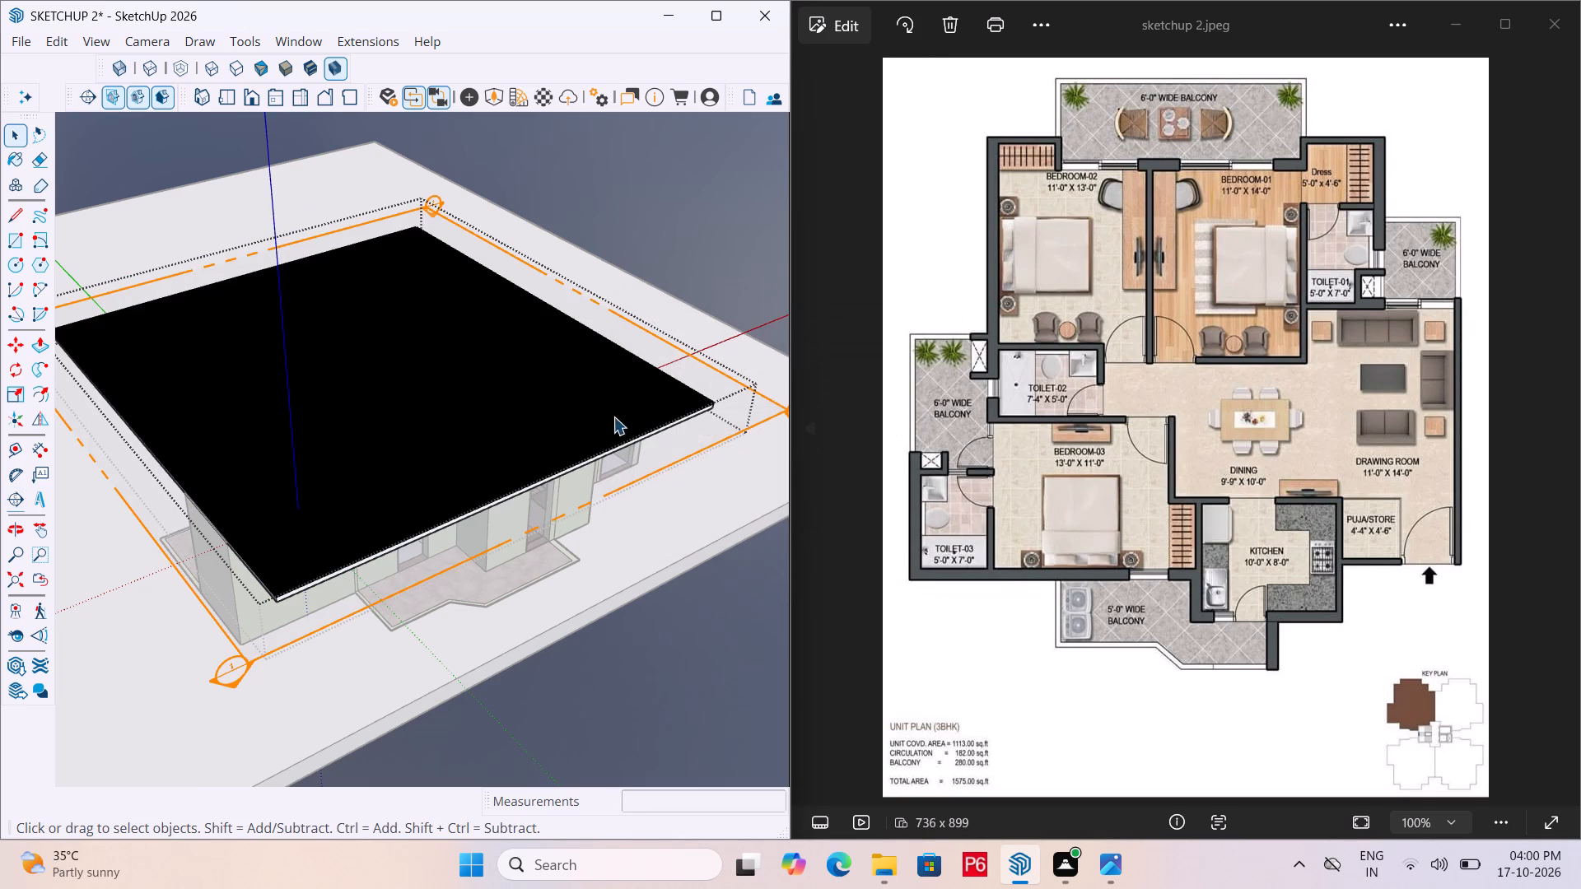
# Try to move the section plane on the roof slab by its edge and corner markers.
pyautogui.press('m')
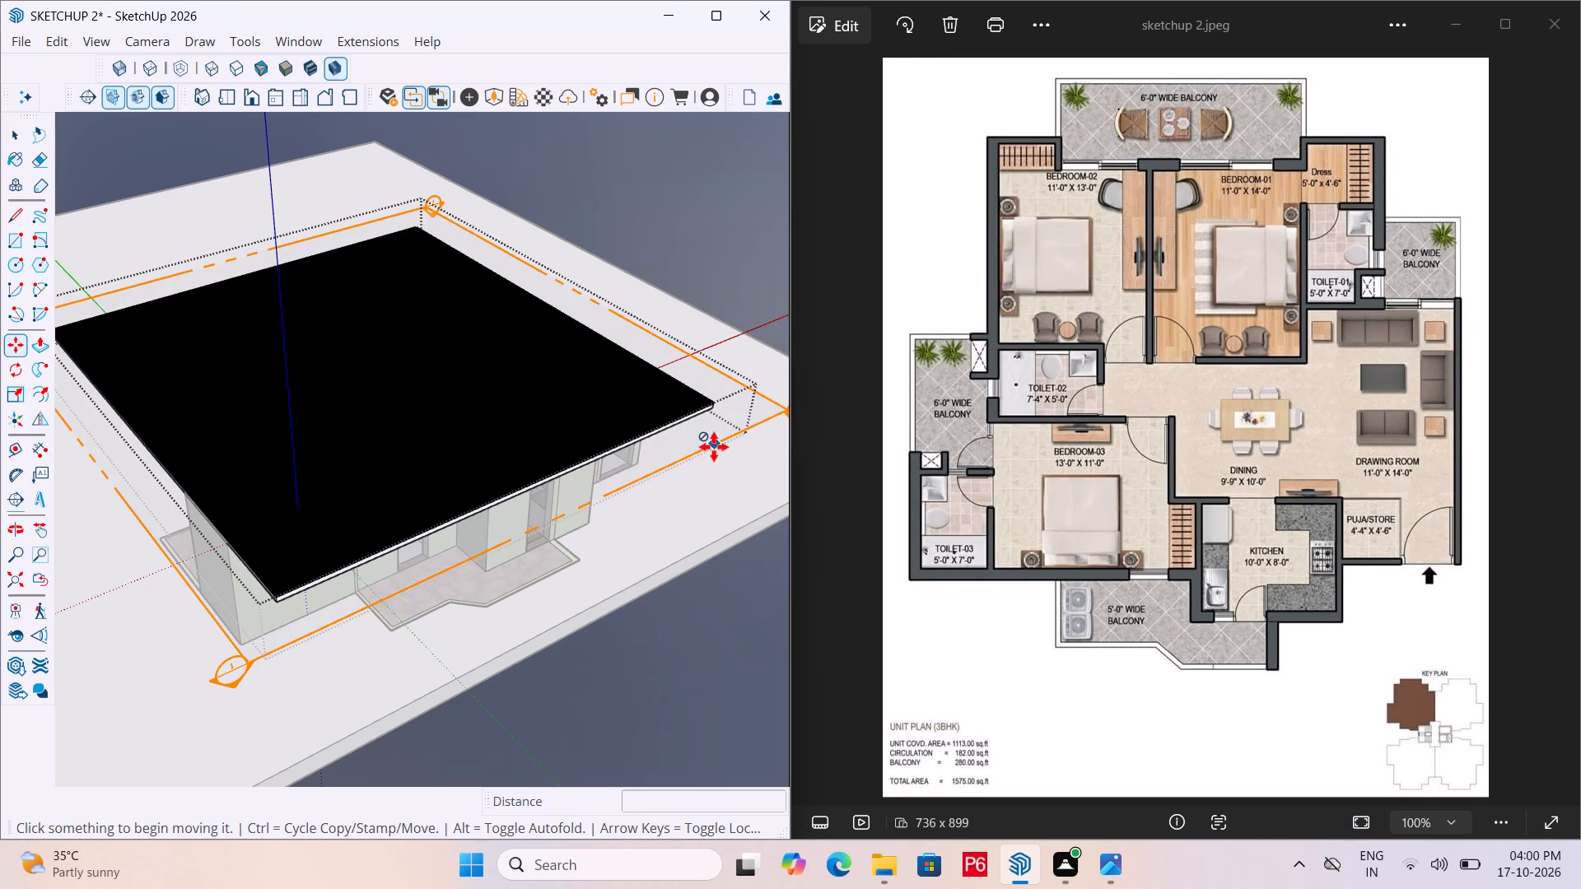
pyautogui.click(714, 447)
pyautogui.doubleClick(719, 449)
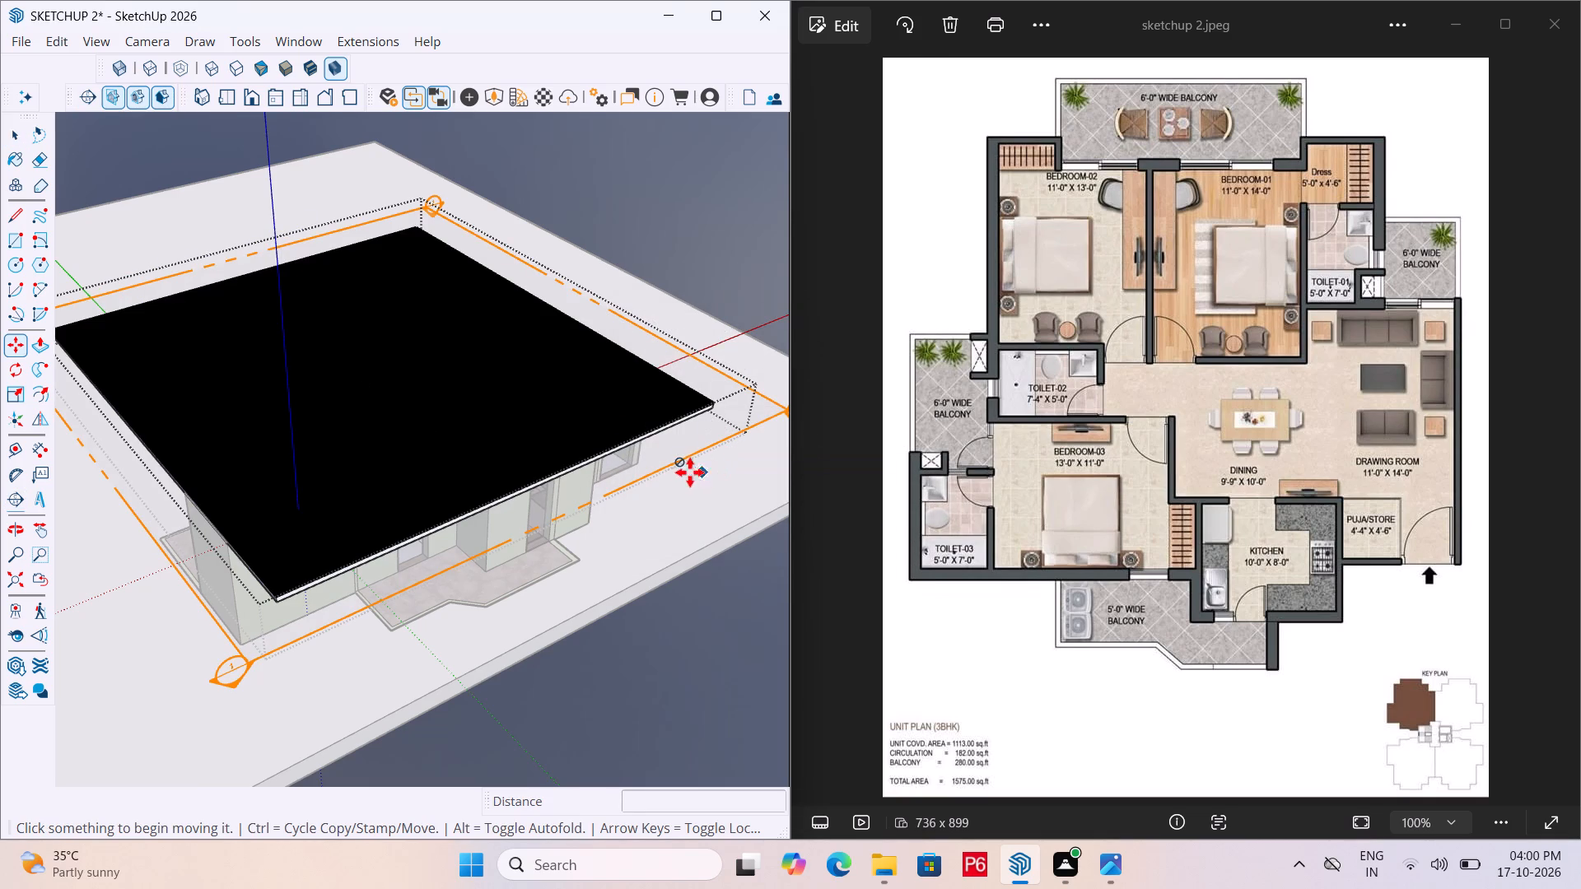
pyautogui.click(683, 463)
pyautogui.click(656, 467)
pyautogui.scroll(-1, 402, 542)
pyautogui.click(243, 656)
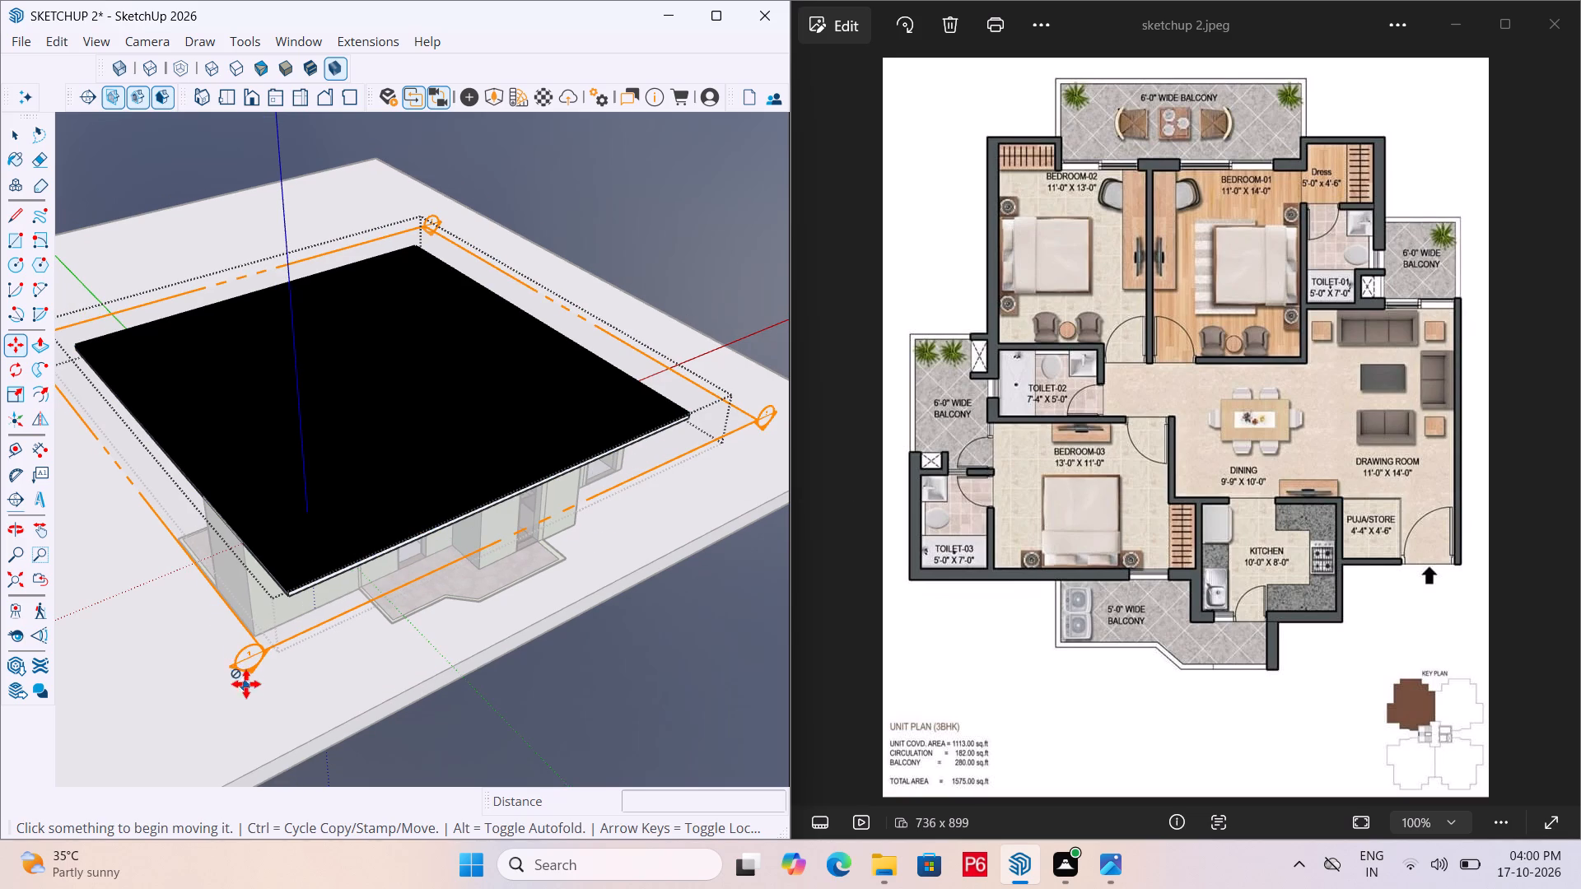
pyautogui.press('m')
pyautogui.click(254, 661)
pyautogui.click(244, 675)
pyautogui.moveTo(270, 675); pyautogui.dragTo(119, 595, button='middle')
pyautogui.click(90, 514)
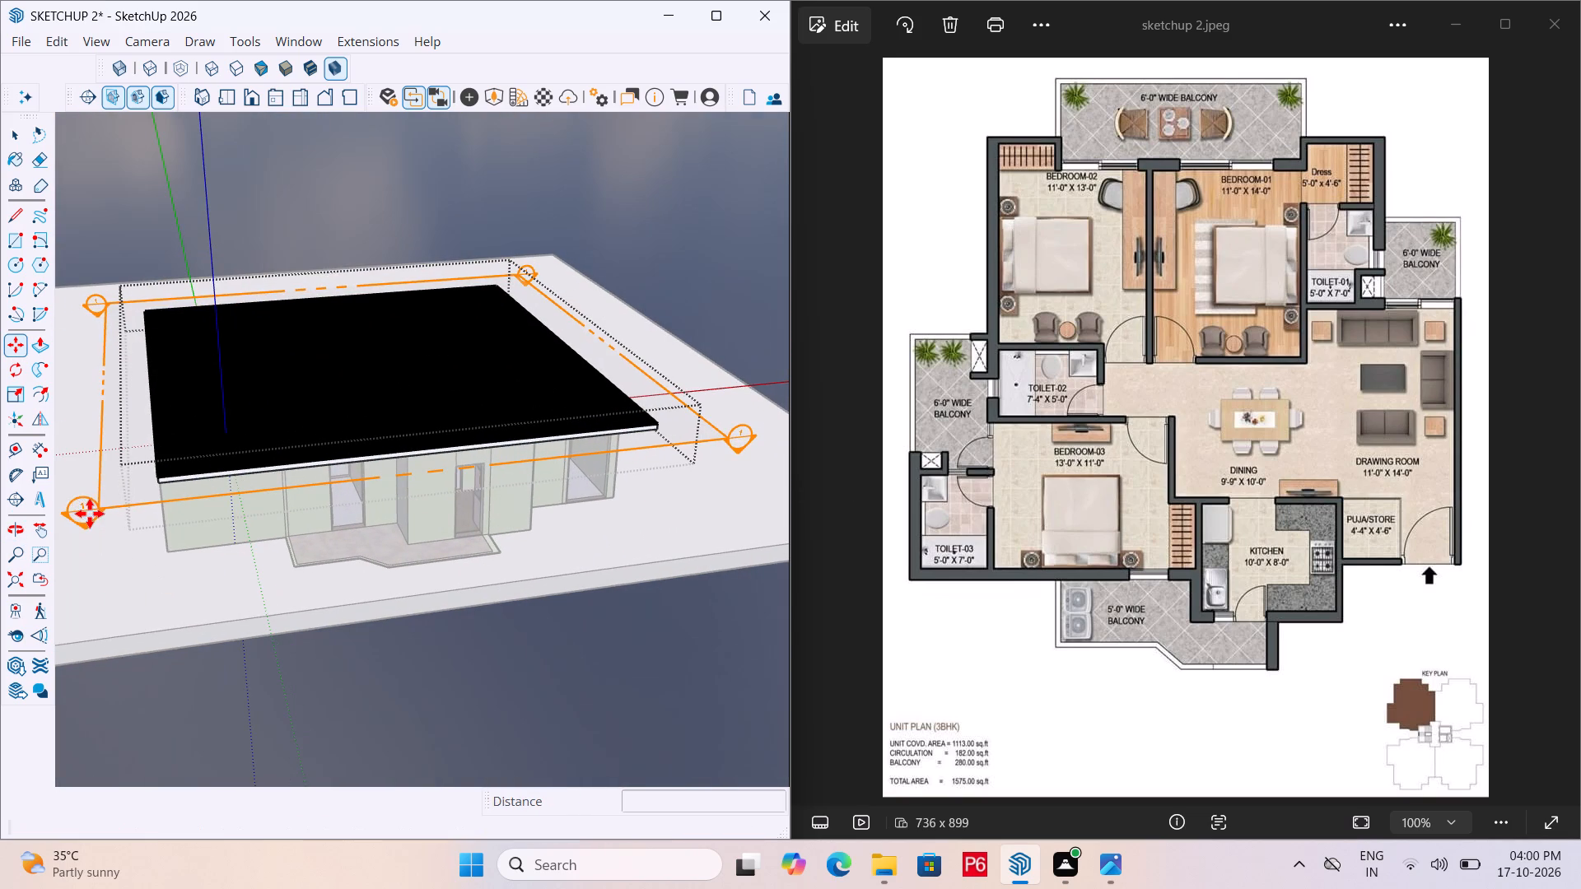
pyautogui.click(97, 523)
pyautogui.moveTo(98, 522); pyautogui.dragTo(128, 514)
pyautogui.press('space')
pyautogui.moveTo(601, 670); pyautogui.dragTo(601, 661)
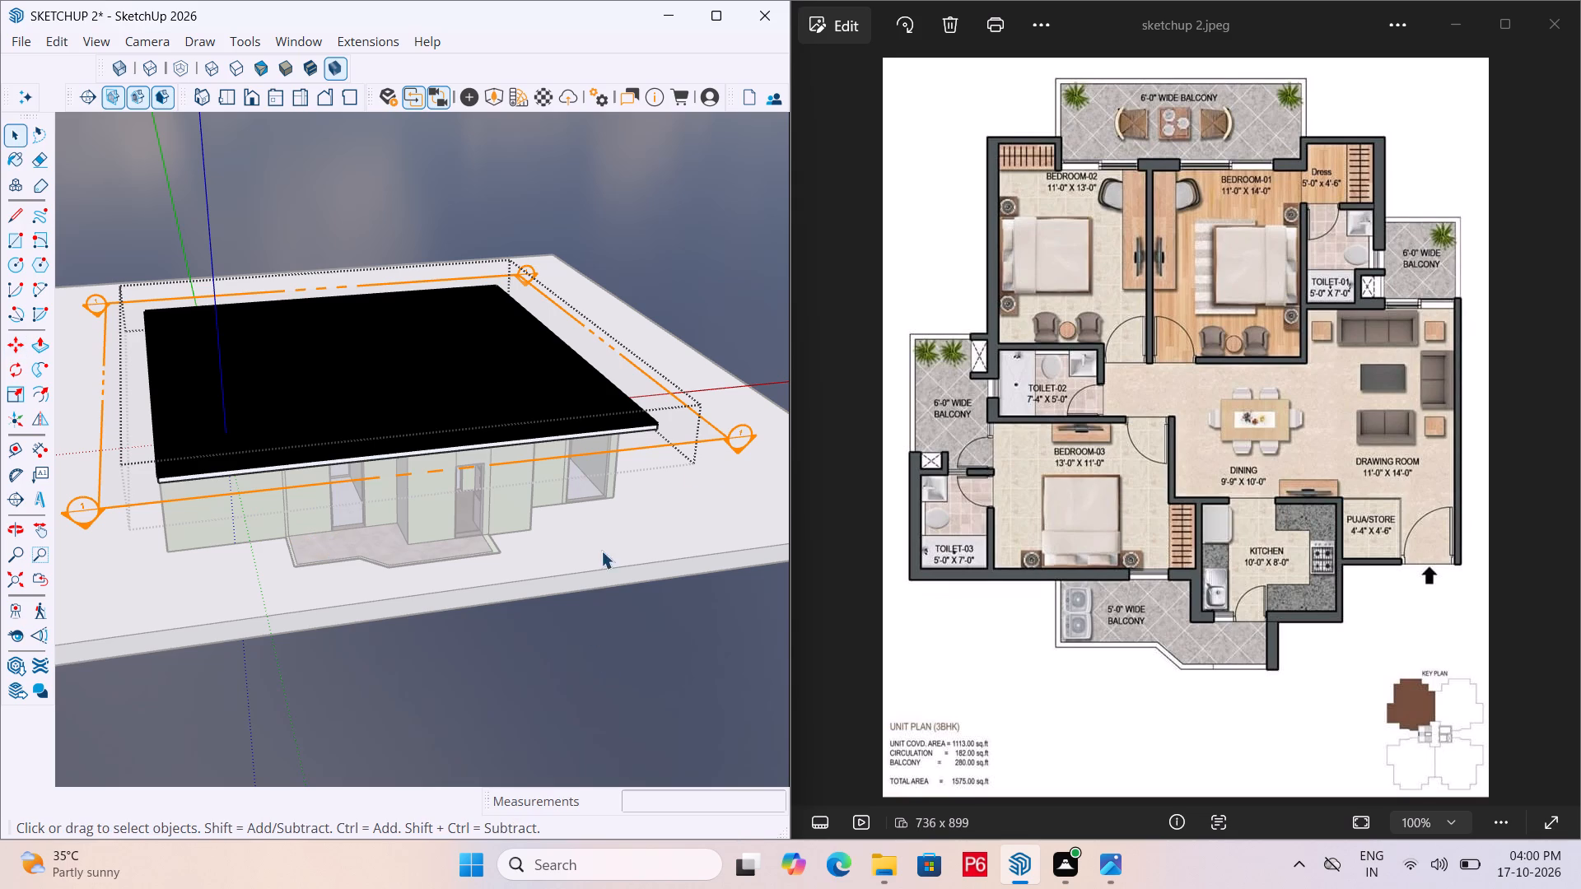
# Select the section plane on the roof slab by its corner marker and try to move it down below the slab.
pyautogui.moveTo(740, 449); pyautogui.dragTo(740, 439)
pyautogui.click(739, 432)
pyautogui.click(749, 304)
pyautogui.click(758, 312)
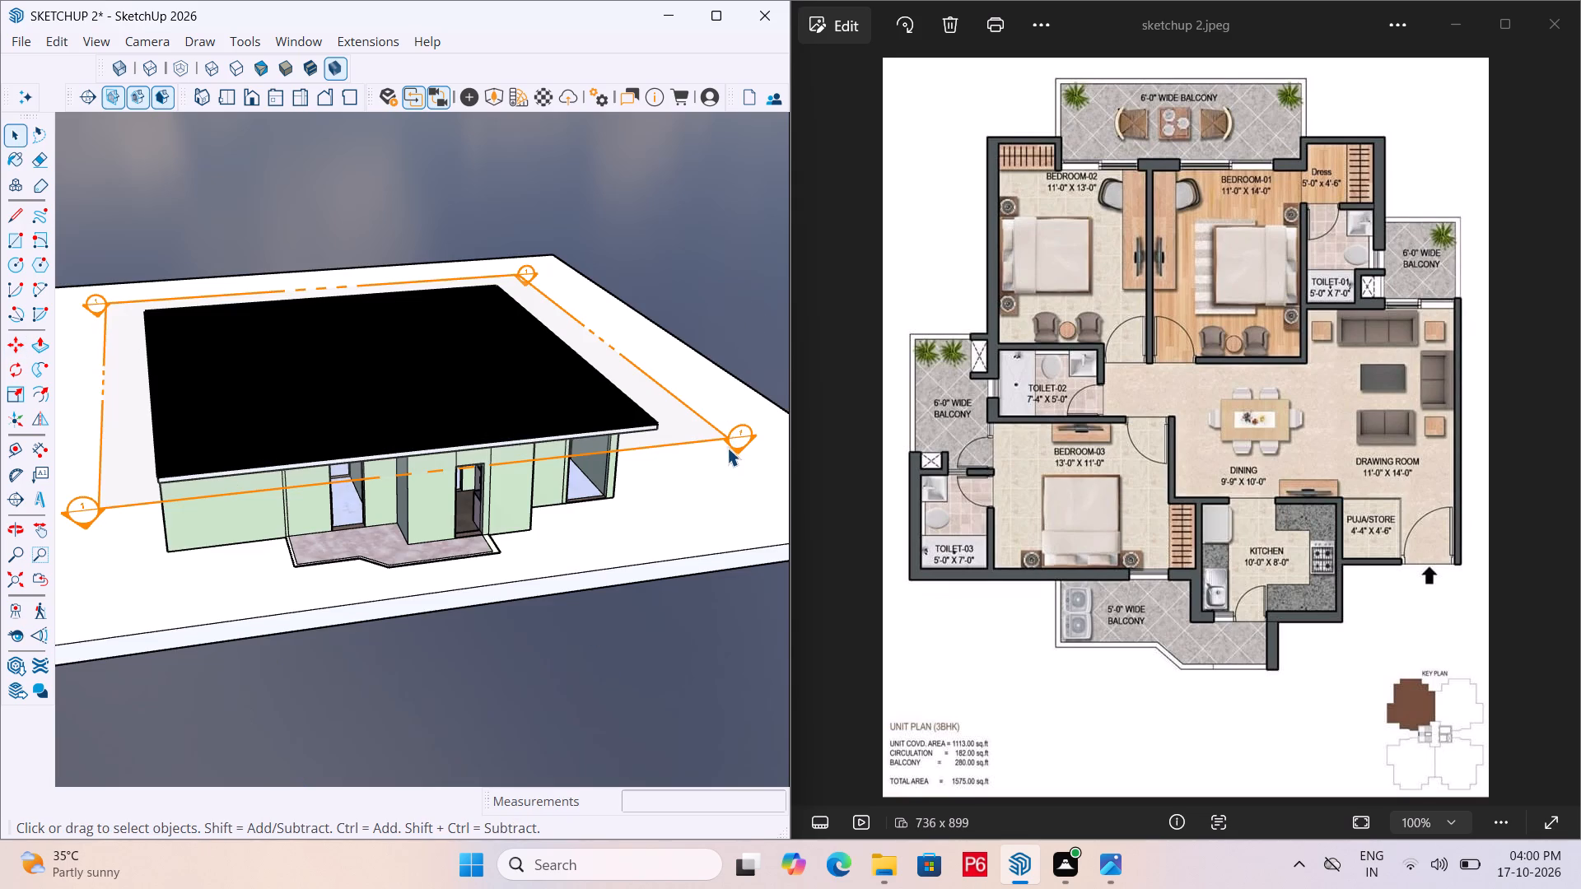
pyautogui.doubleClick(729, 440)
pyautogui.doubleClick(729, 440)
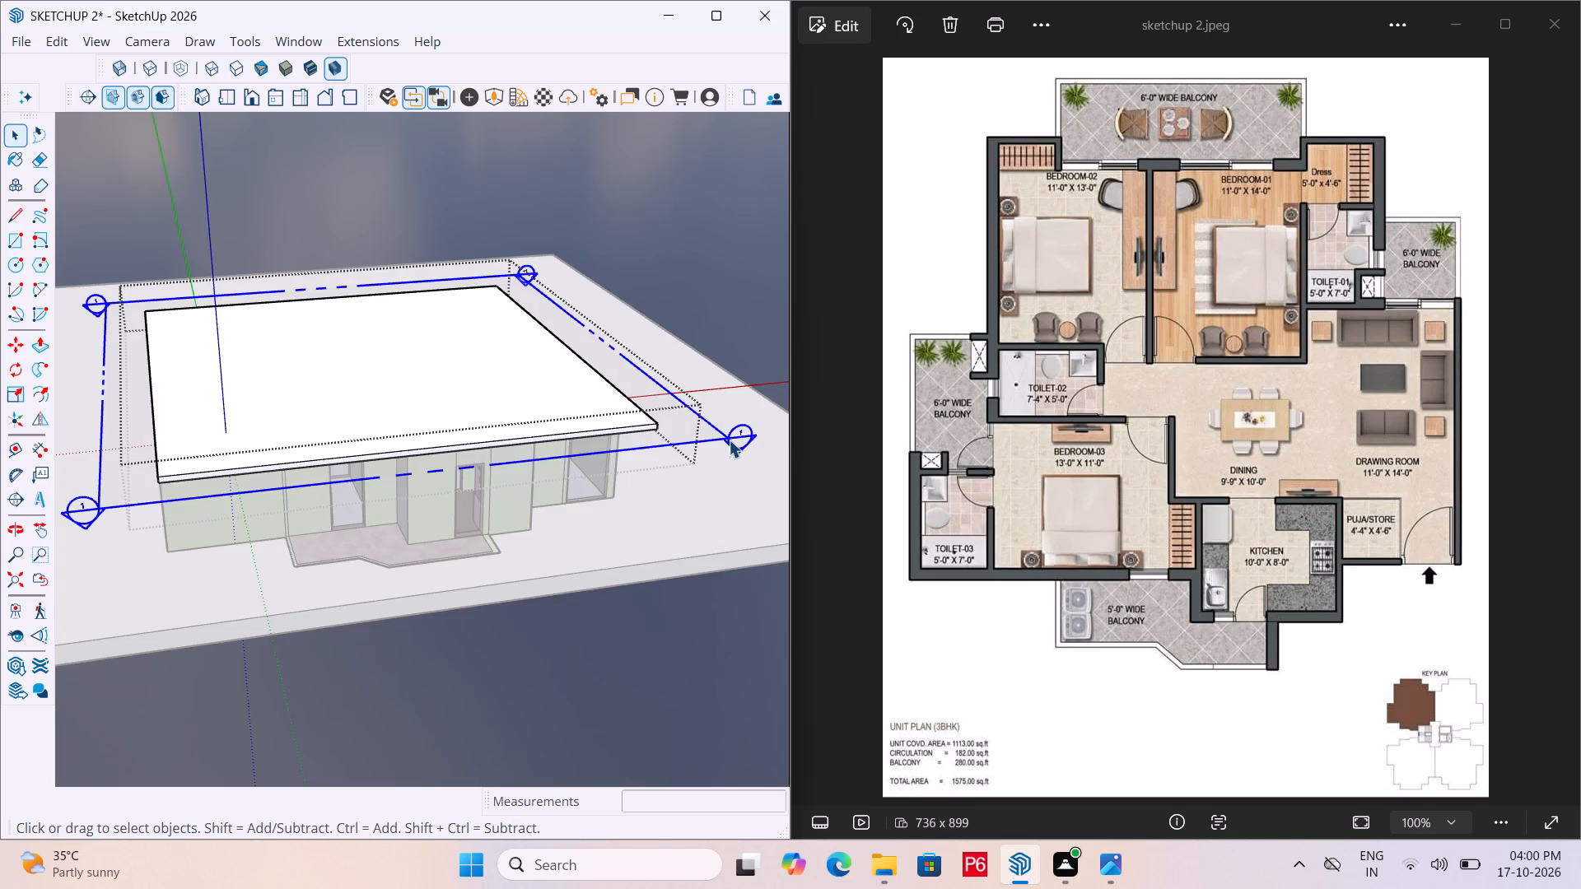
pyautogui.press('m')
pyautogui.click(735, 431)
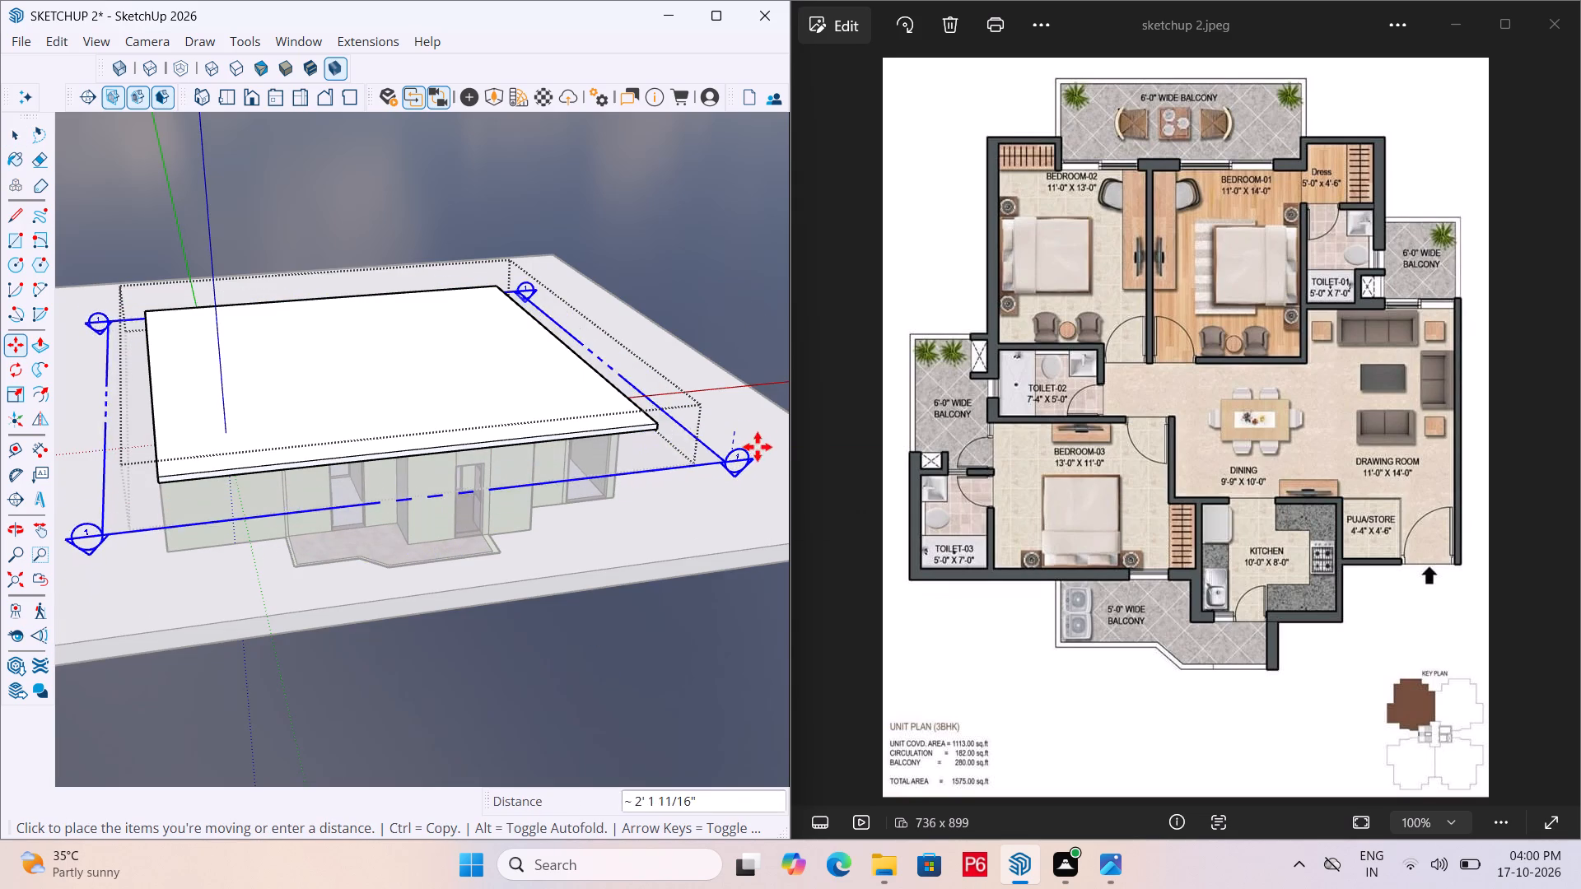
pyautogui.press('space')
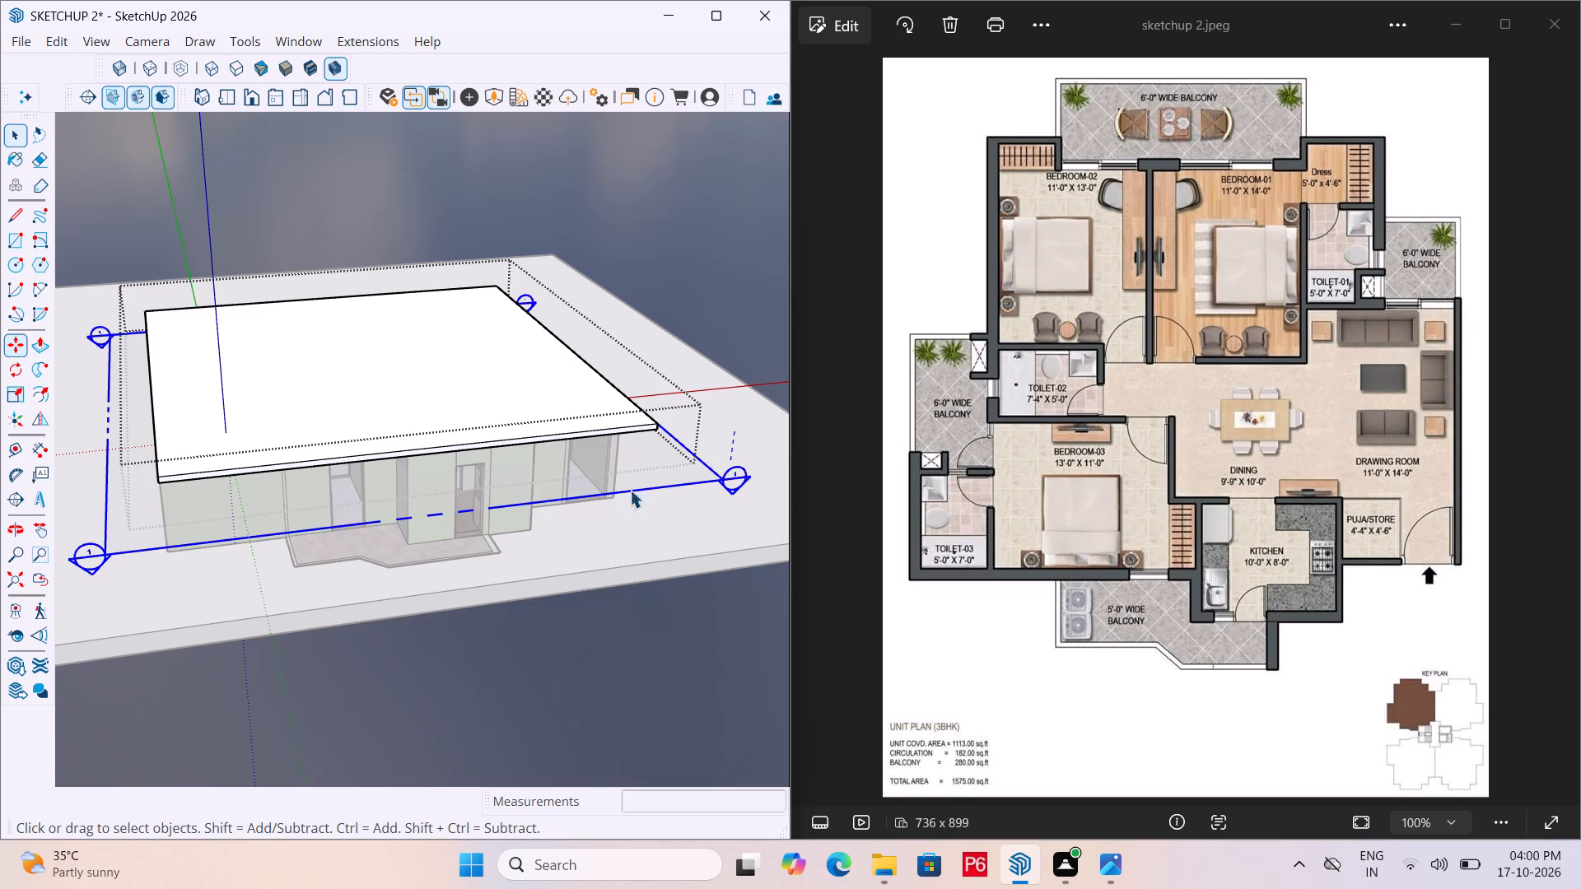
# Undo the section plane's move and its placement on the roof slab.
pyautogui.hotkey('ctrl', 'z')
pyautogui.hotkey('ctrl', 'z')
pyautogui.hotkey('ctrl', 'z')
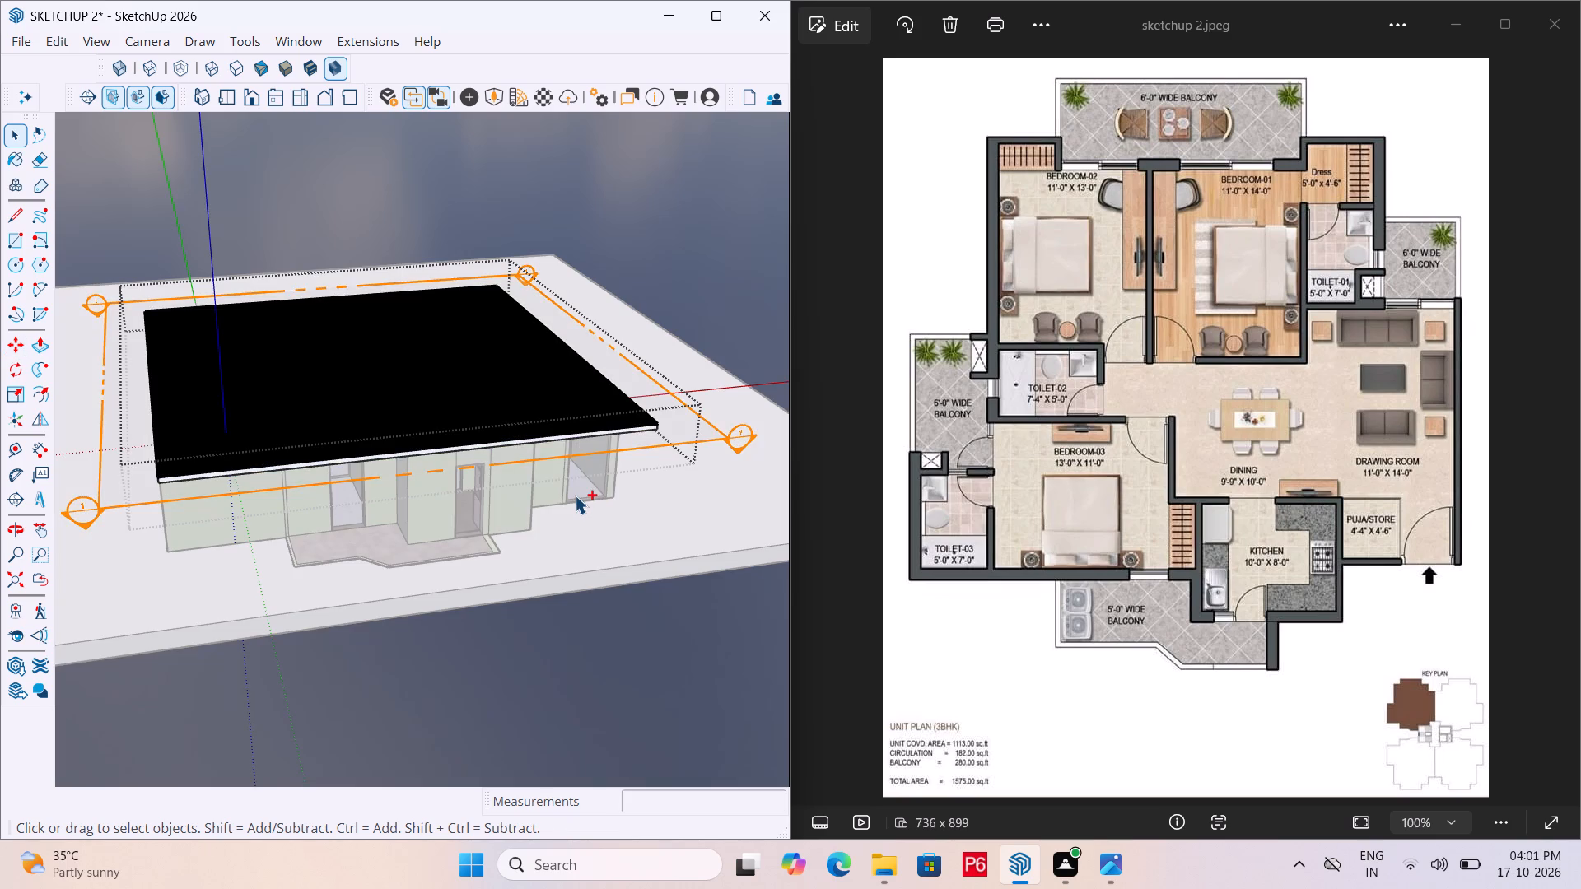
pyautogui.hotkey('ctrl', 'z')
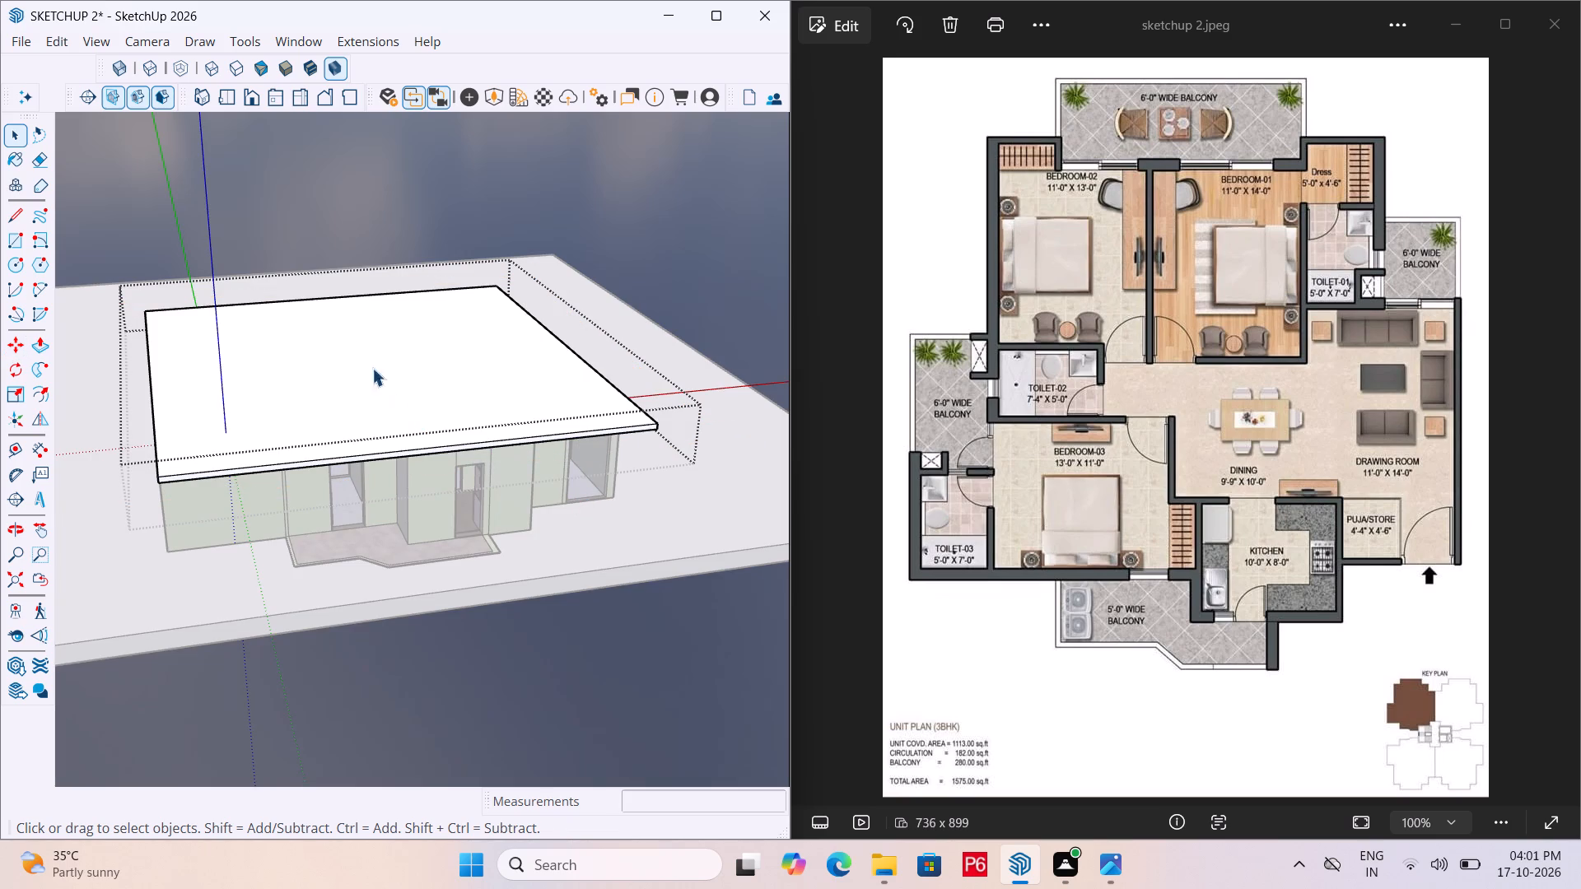
# Place a new horizontal section plane named Section 2, symbol 2, on the roof slab's top face.
pyautogui.click(86, 102)
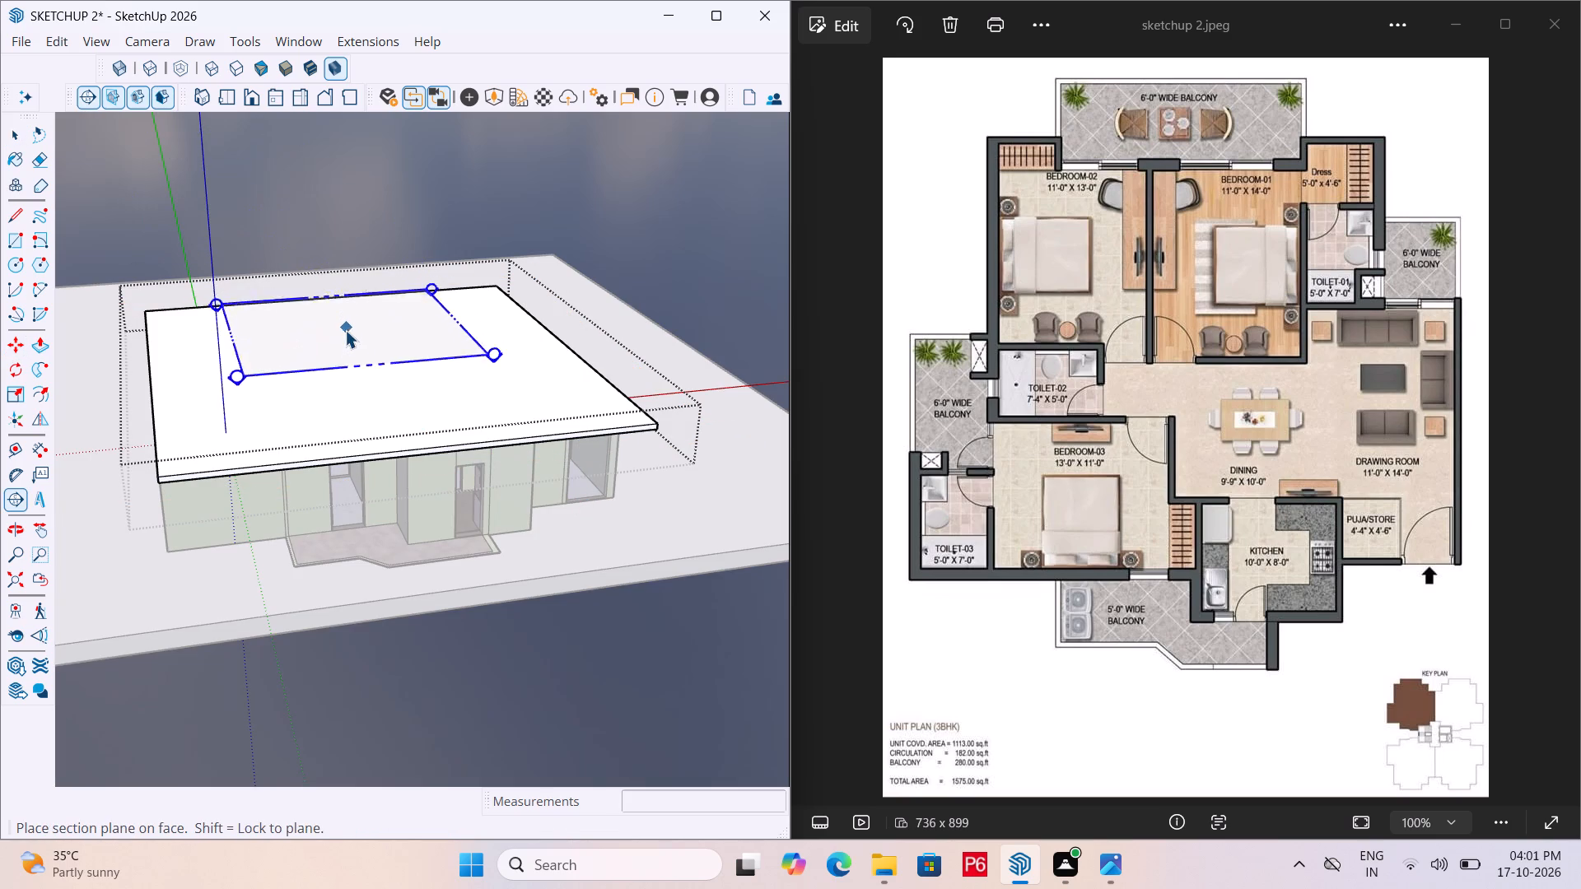
pyautogui.click(352, 353)
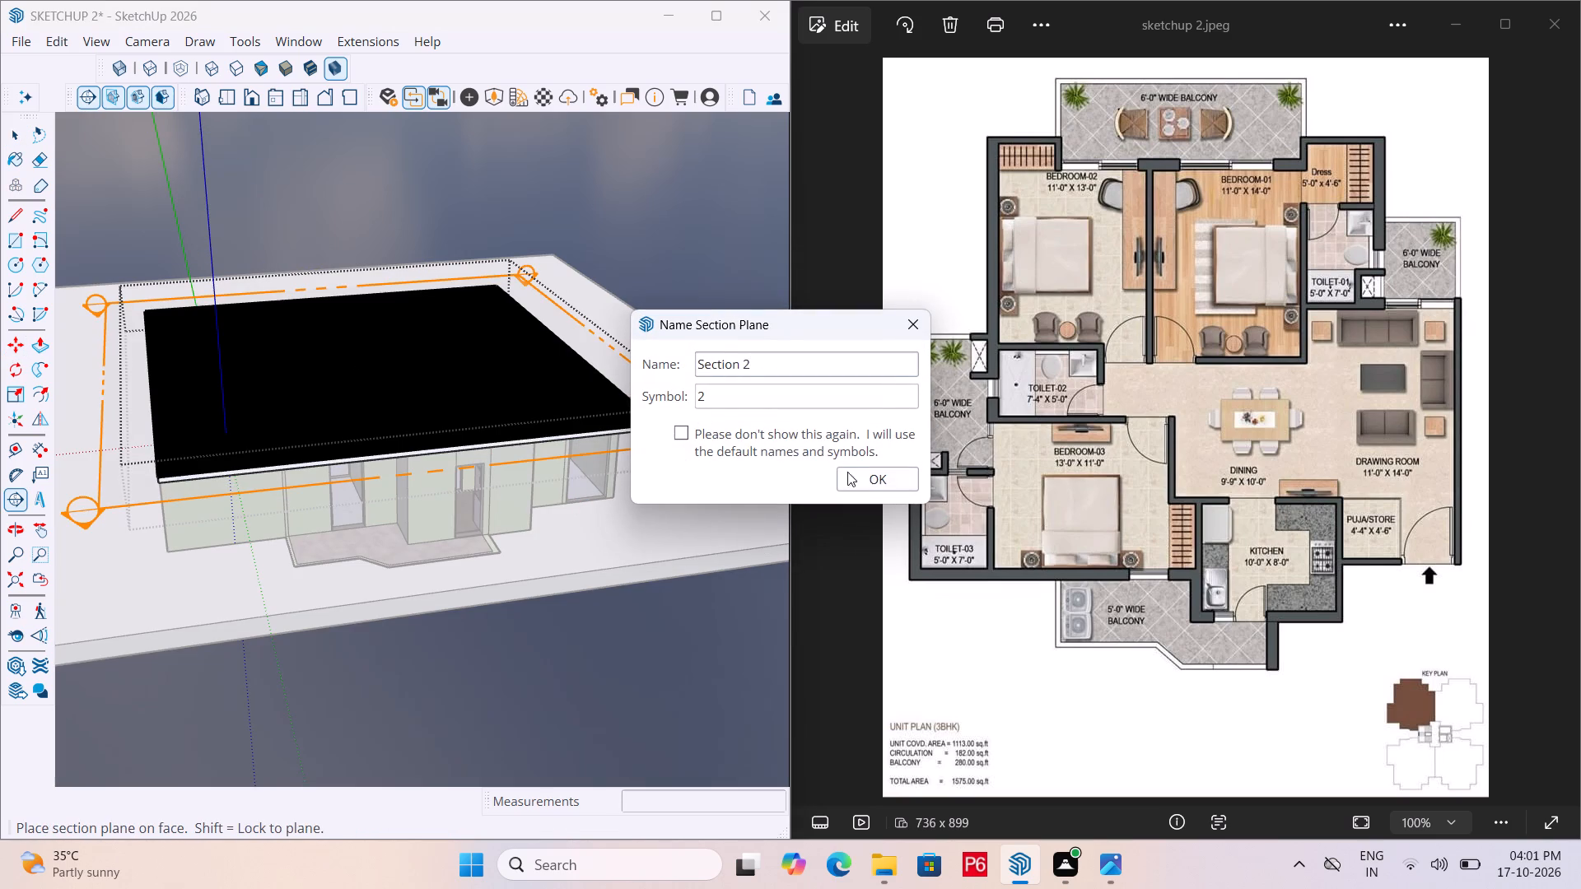
pyautogui.click(863, 480)
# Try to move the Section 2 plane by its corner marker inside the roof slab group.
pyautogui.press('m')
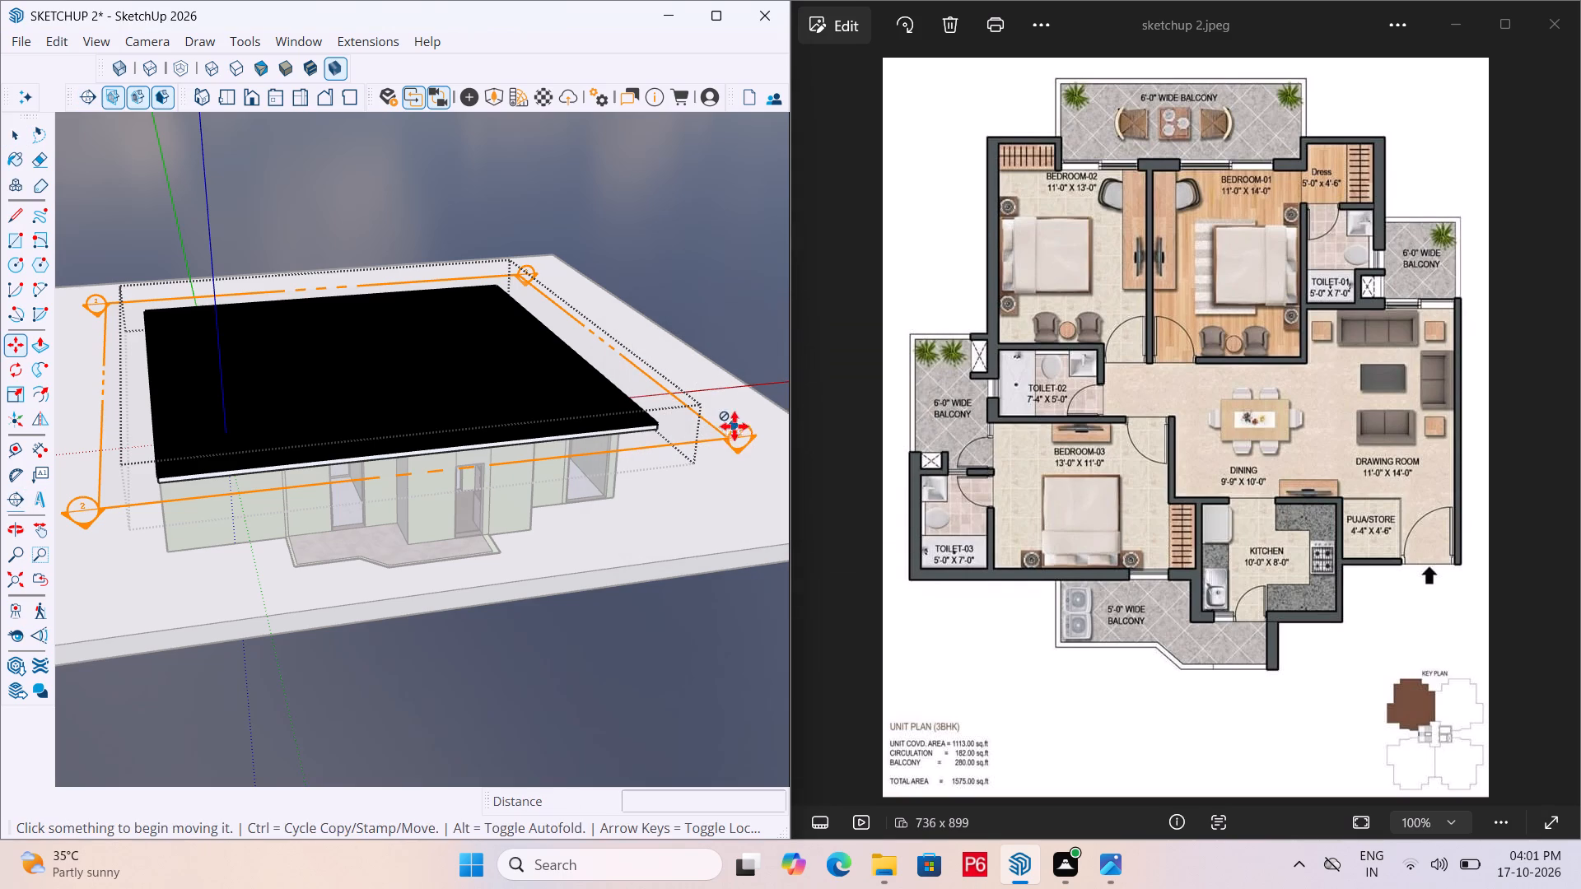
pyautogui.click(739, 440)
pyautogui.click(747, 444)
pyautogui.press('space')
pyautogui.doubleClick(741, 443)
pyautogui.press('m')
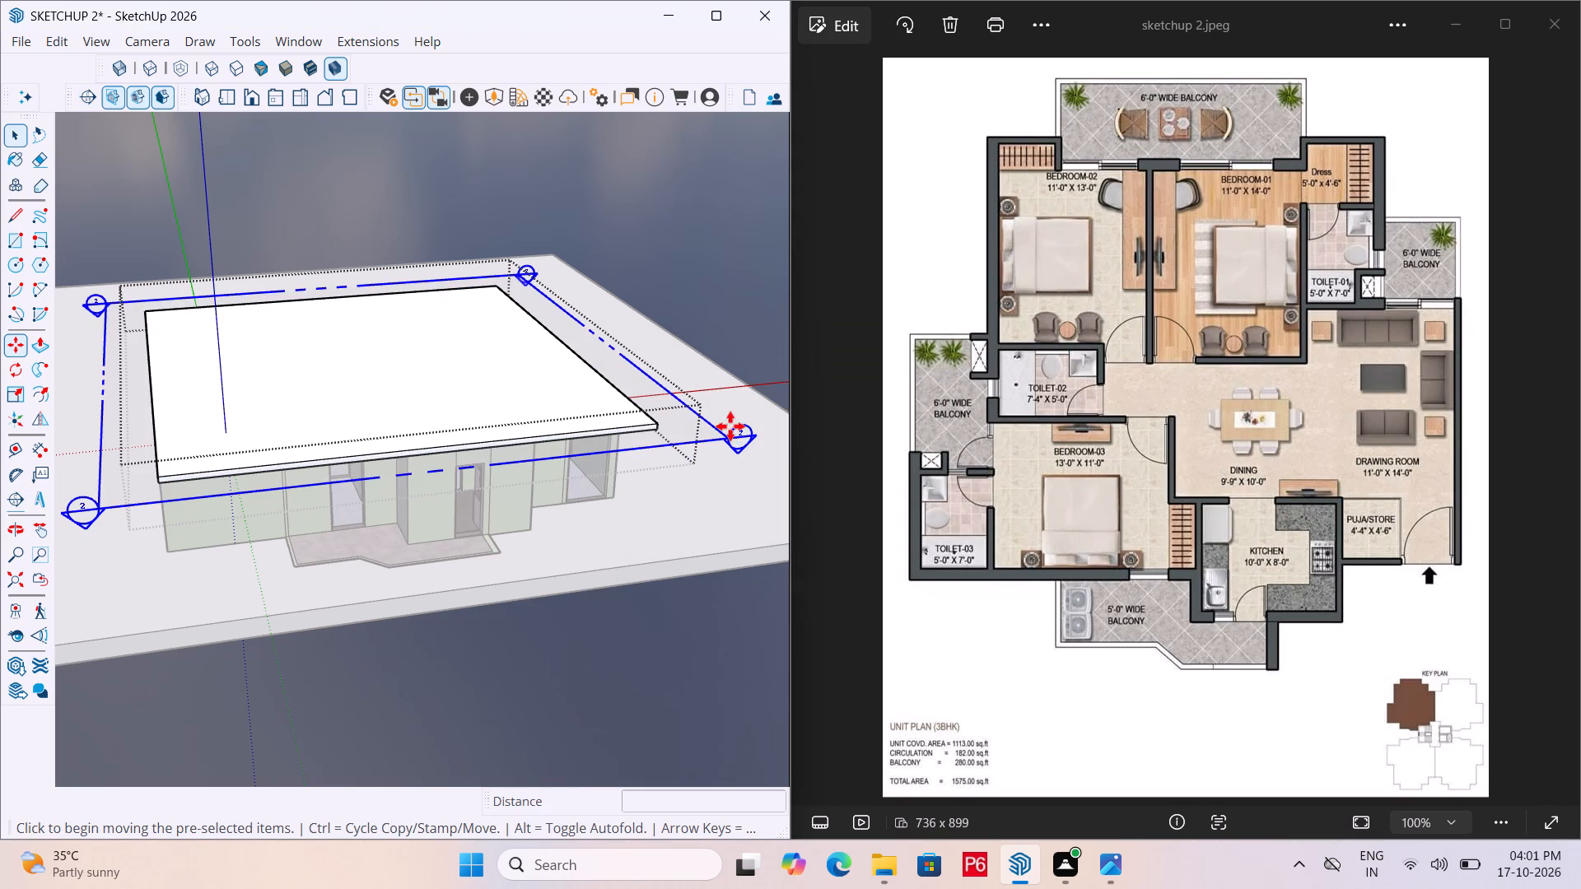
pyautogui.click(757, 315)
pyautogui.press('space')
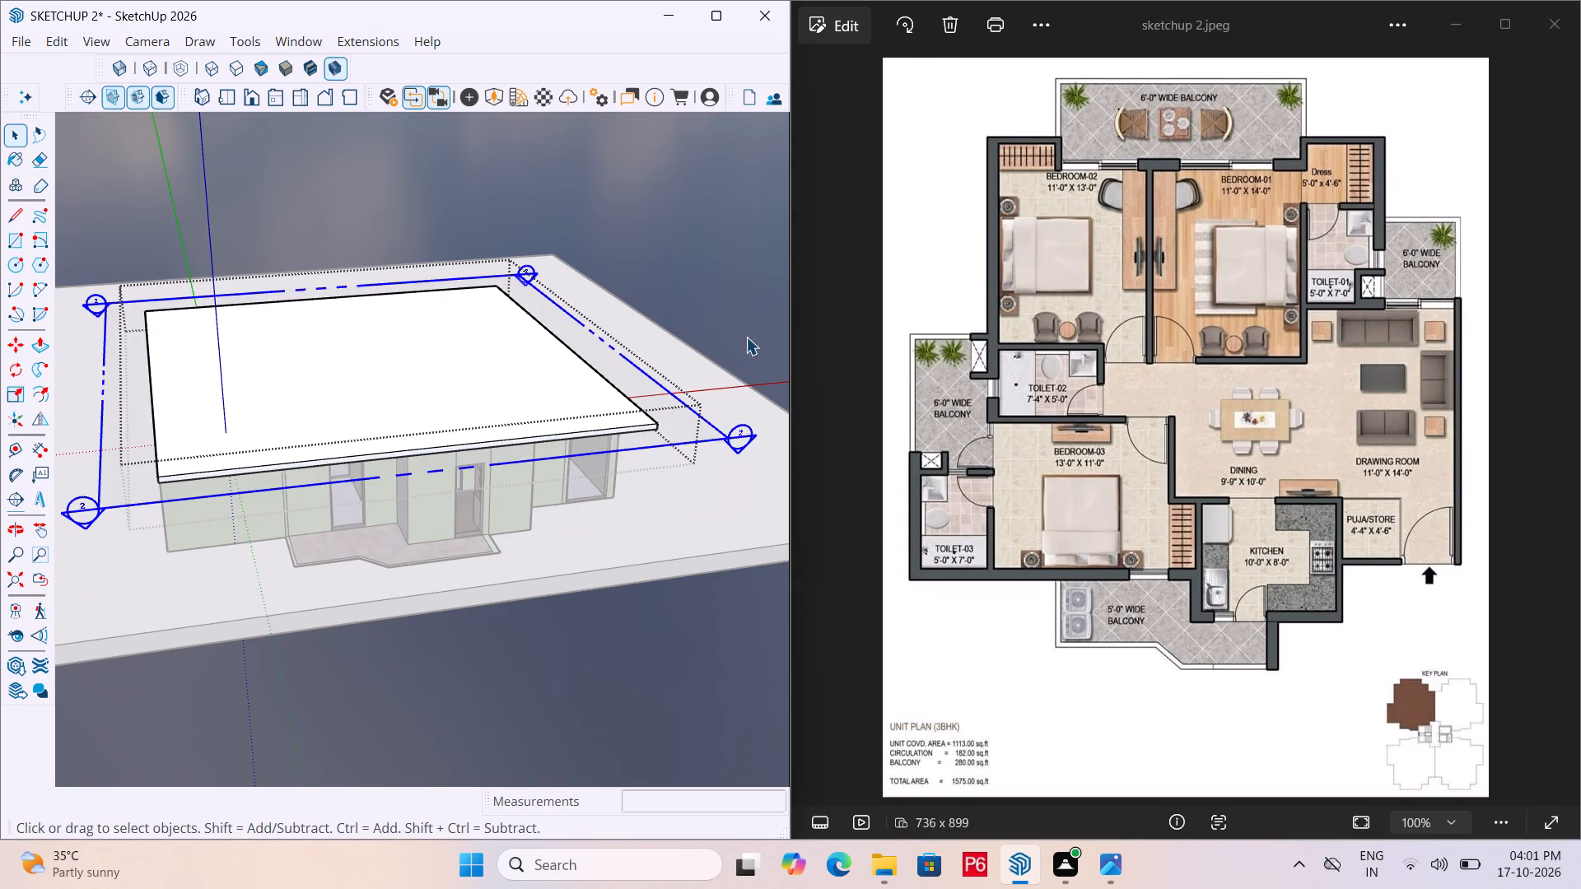
# Exit the roof slab group and move the whole group, with its section plane, down about 6' 1 9/16".
pyautogui.click(747, 336)
pyautogui.click(731, 441)
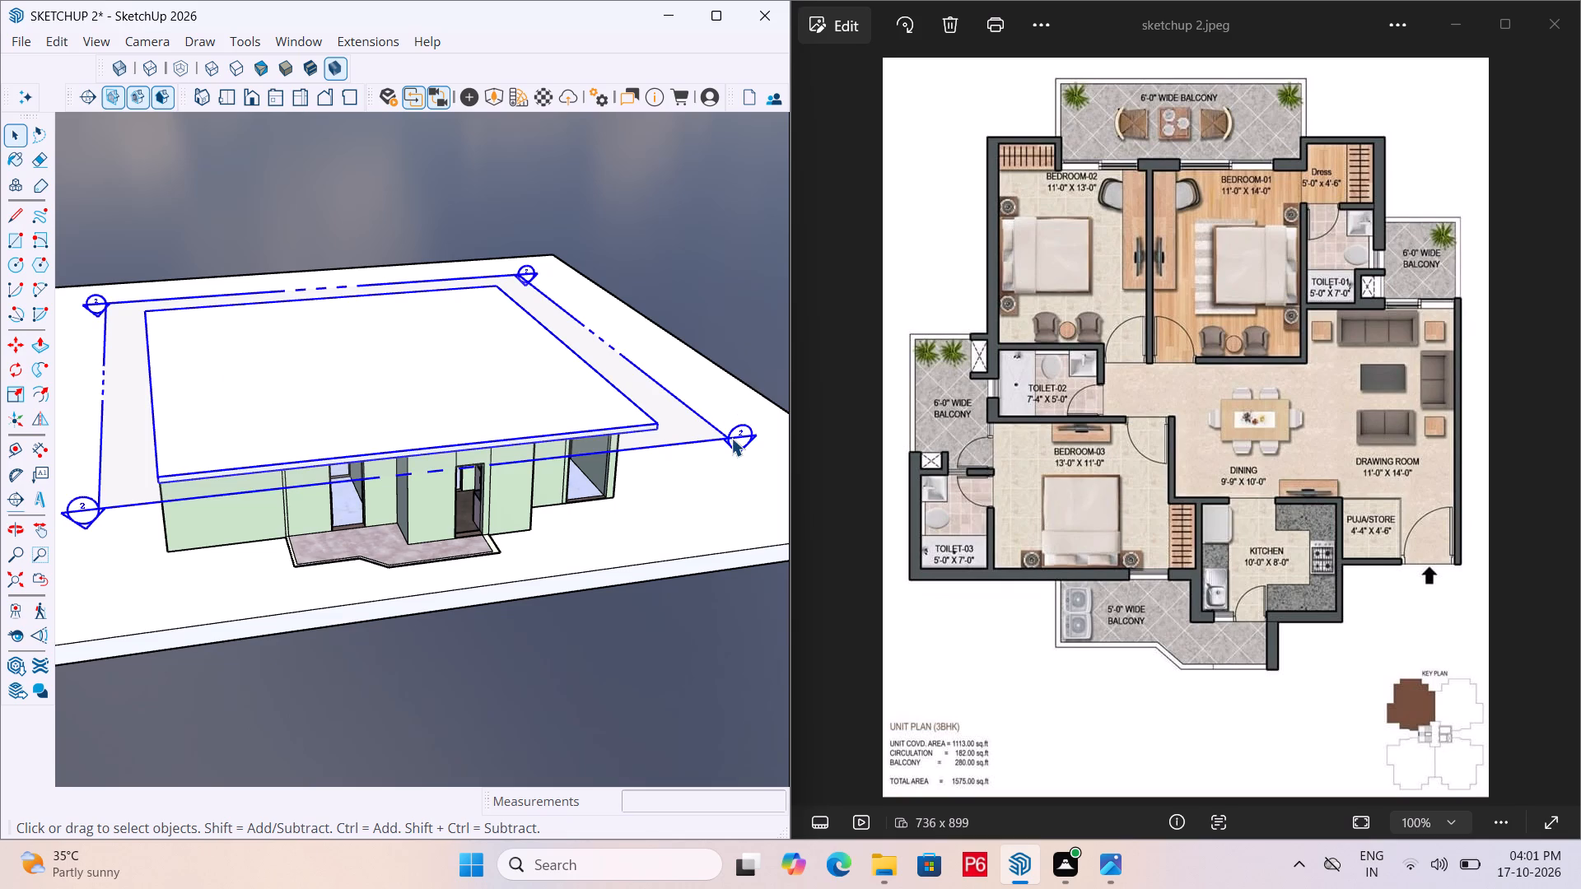
pyautogui.press('m')
pyautogui.click(731, 437)
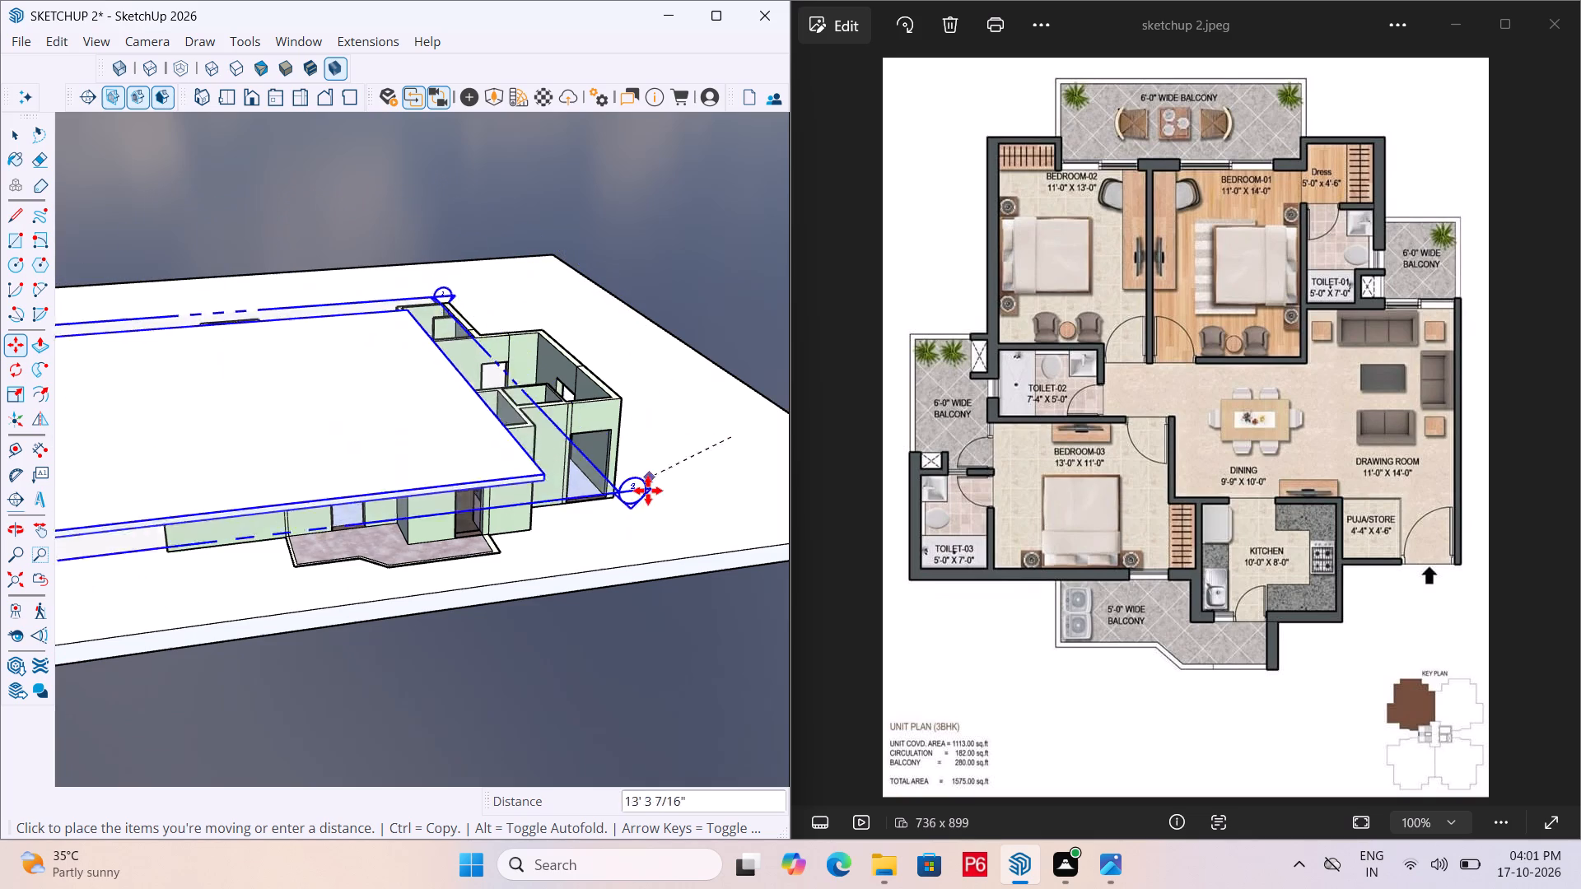
pyautogui.scroll(11, 726, 484)
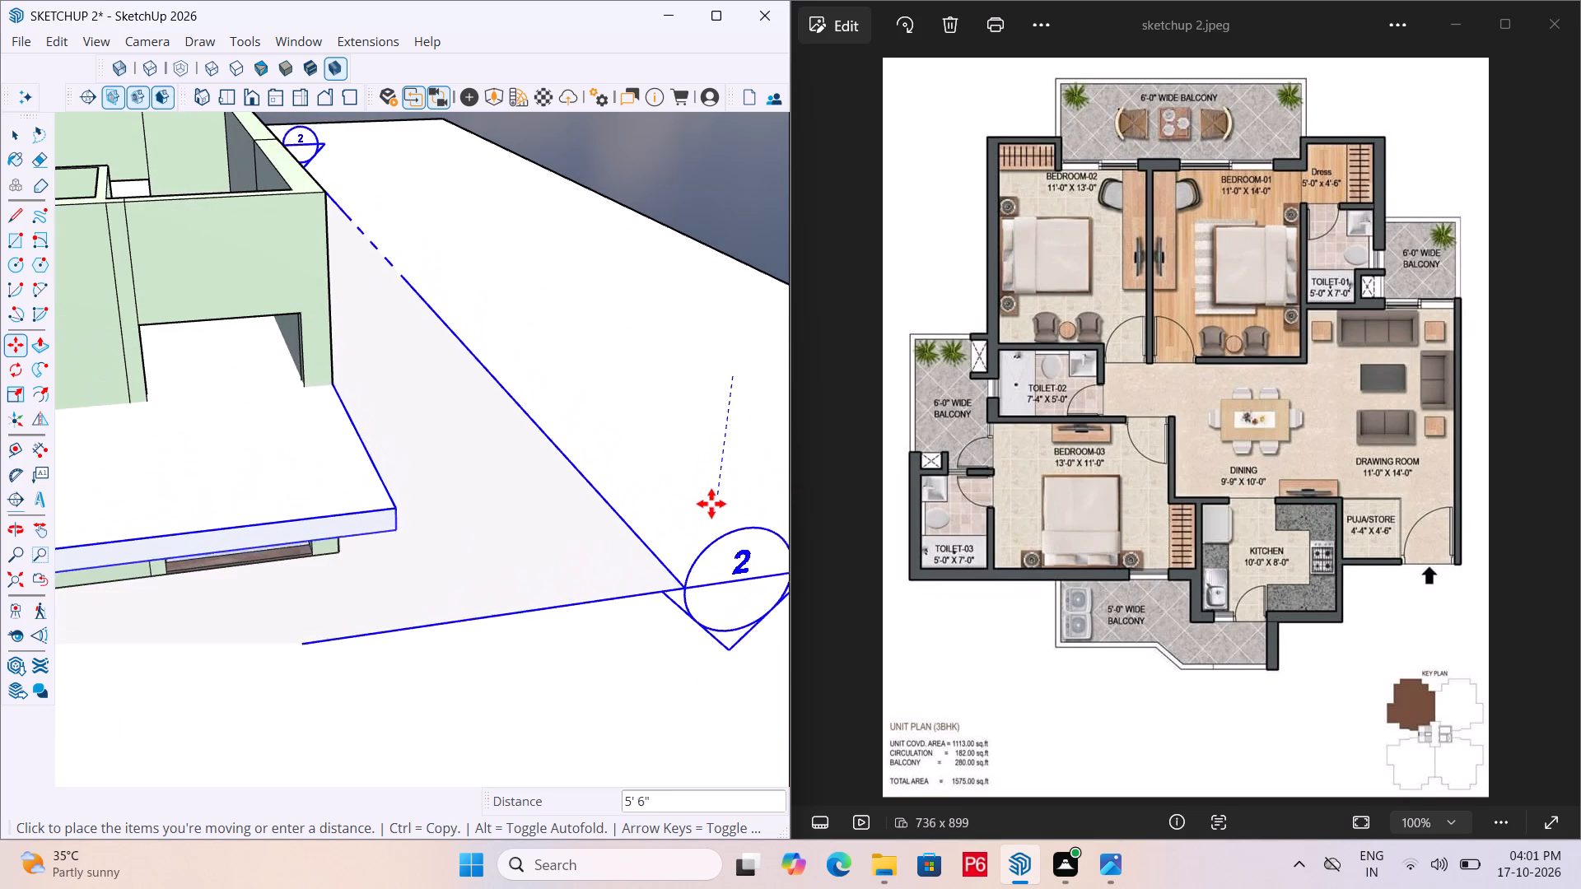
pyautogui.click(705, 510)
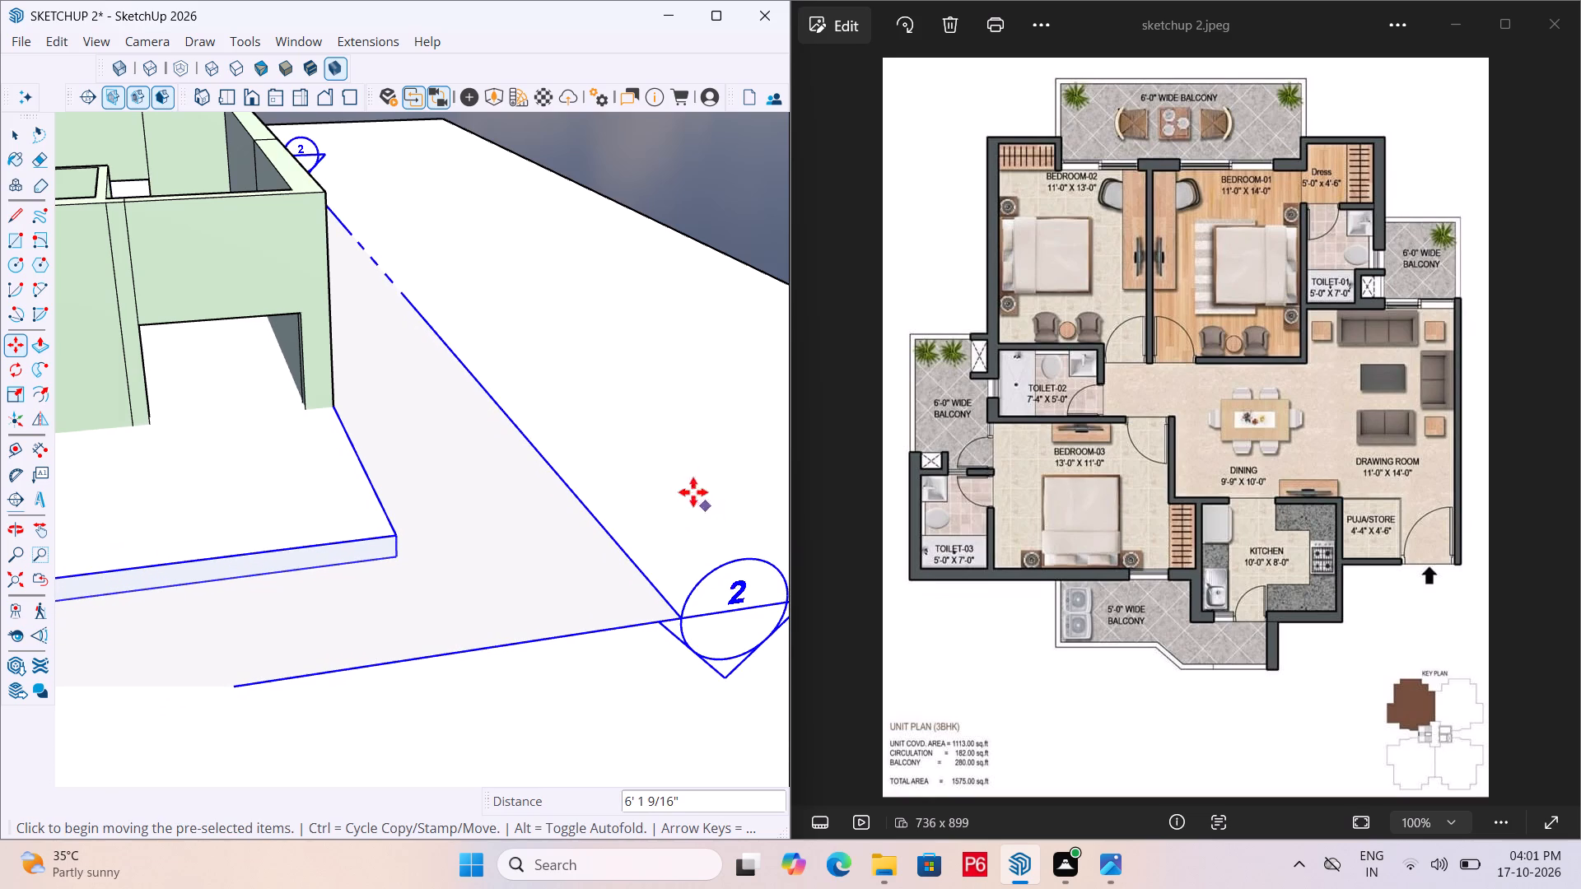
# Examine the exposed room layout from above and all sides against the floor plan.
pyautogui.scroll(-7, 543, 375)
pyautogui.moveTo(433, 328); pyautogui.dragTo(425, 562, button='middle')
pyautogui.scroll(-1, 418, 566)
pyautogui.scroll(-5, 665, 353)
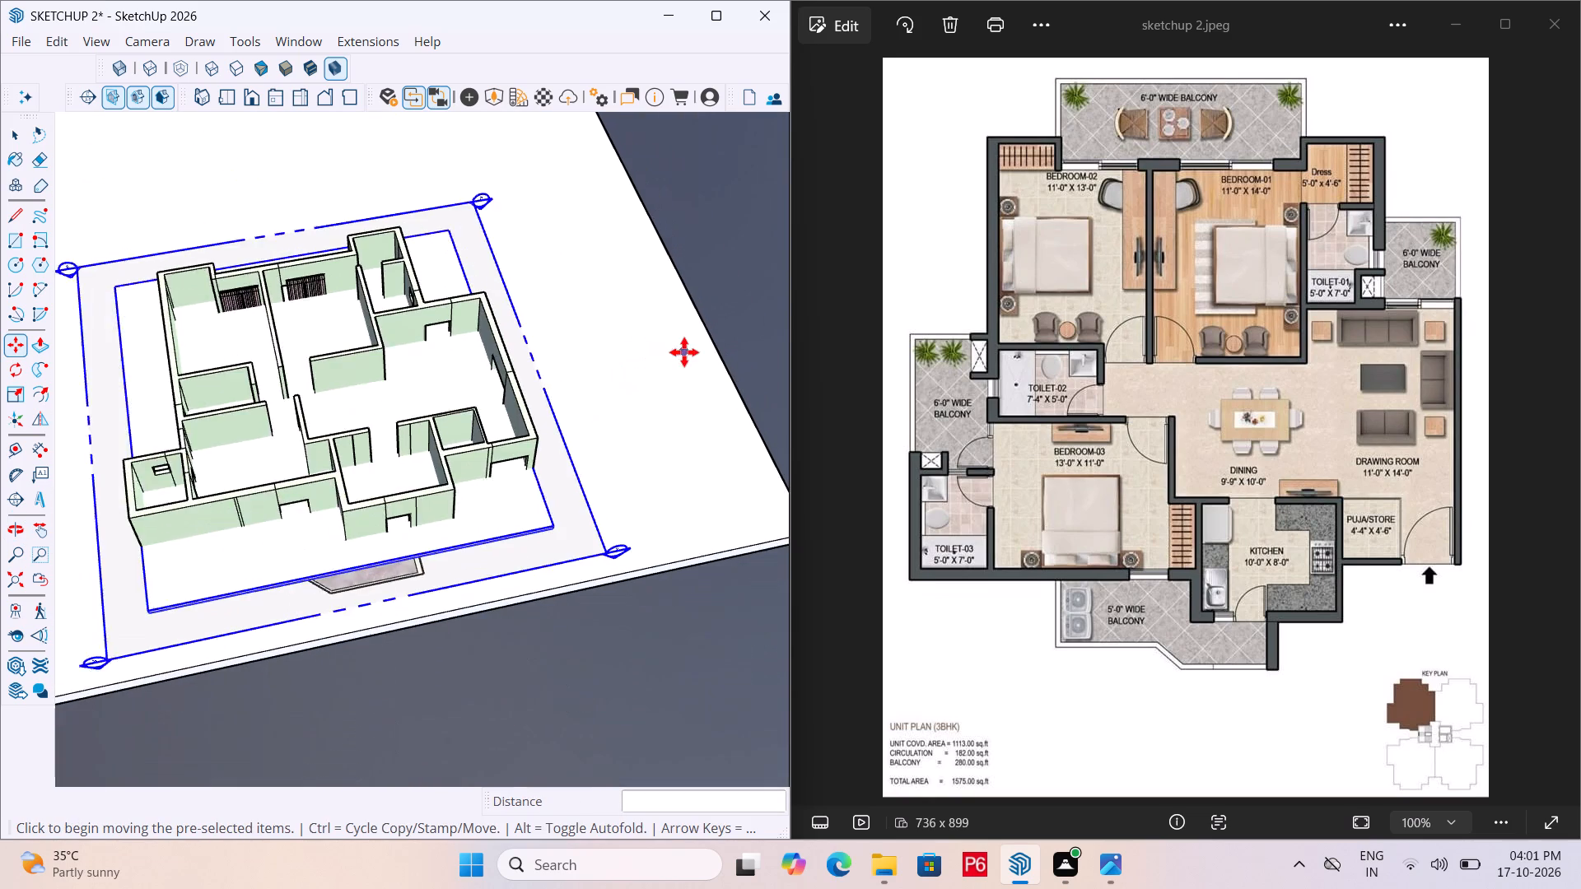
pyautogui.moveTo(316, 373); pyautogui.dragTo(245, 528, button='middle')
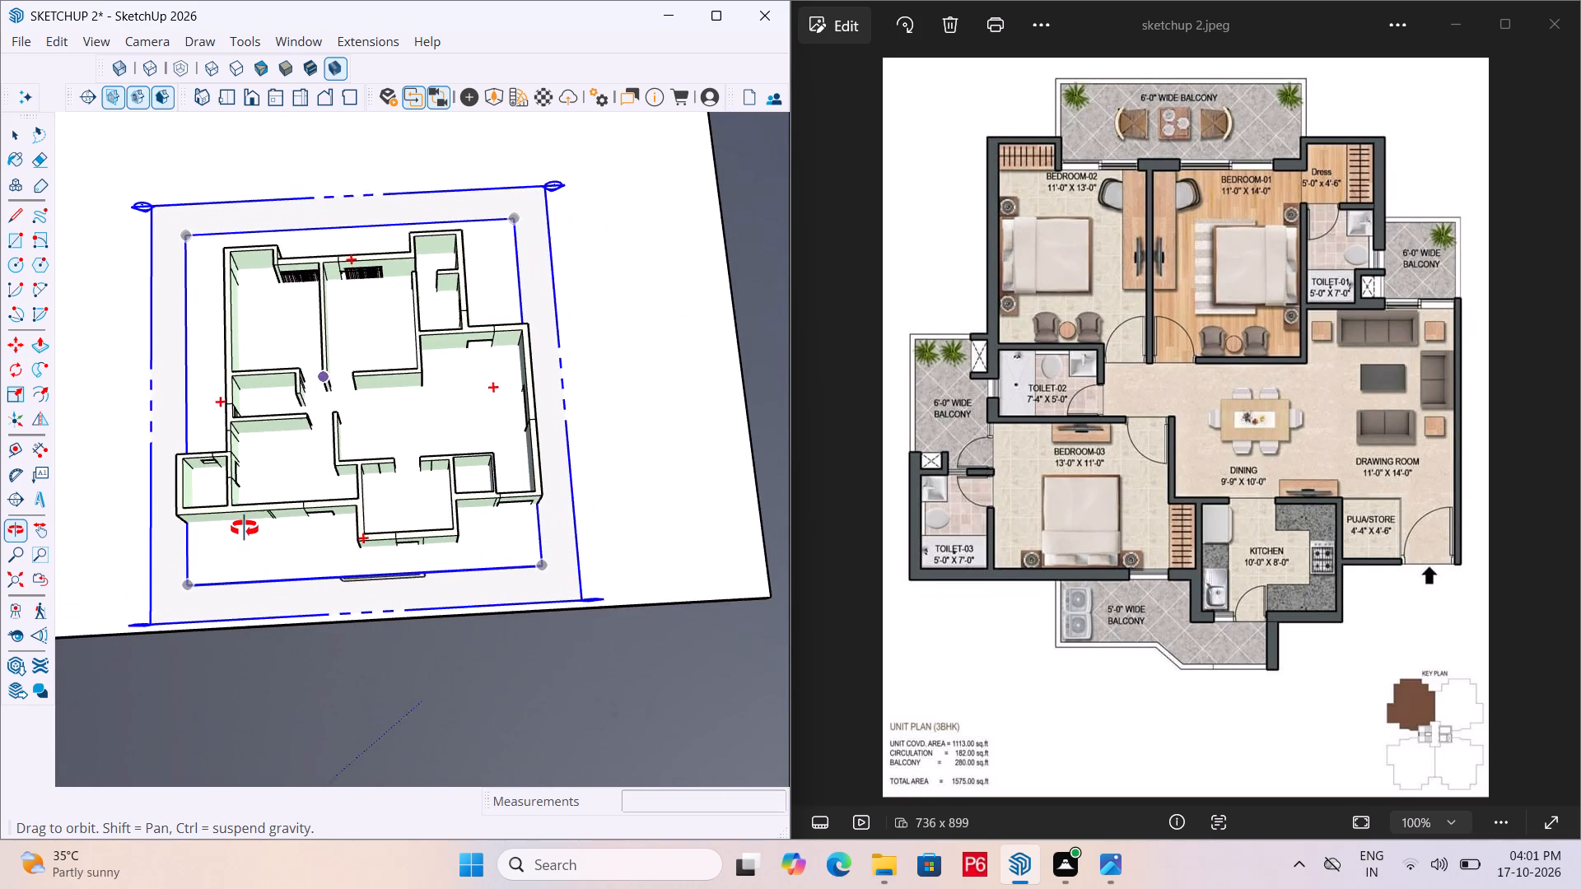
pyautogui.moveTo(245, 528); pyautogui.dragTo(248, 527, button='middle')
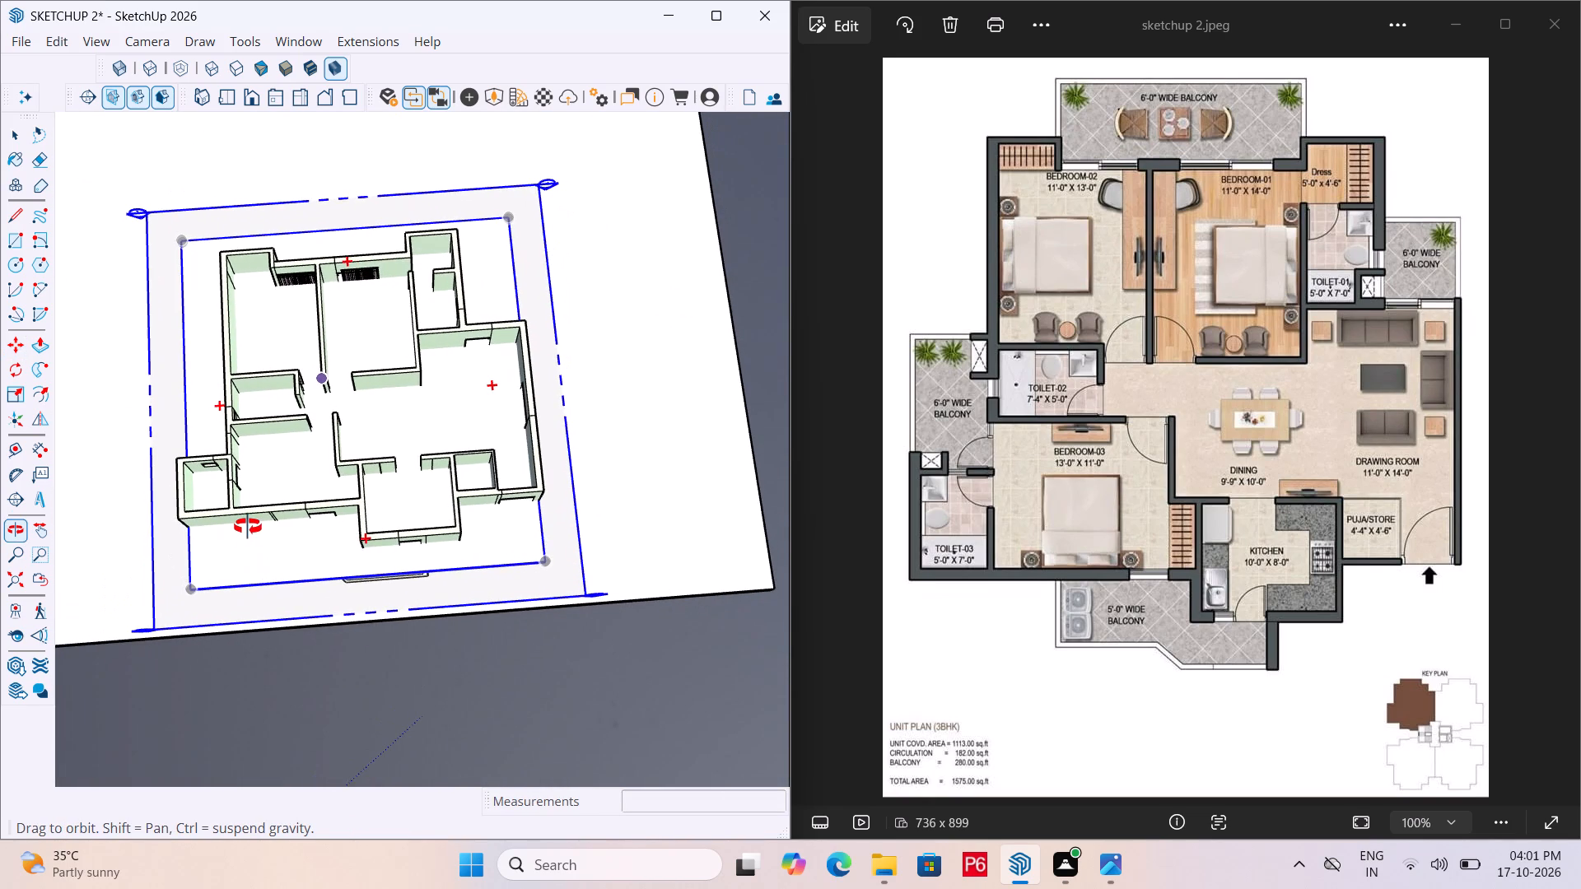
pyautogui.moveTo(248, 527); pyautogui.dragTo(773, 251, button='middle')
pyautogui.moveTo(224, 456); pyautogui.dragTo(368, 526, button='middle')
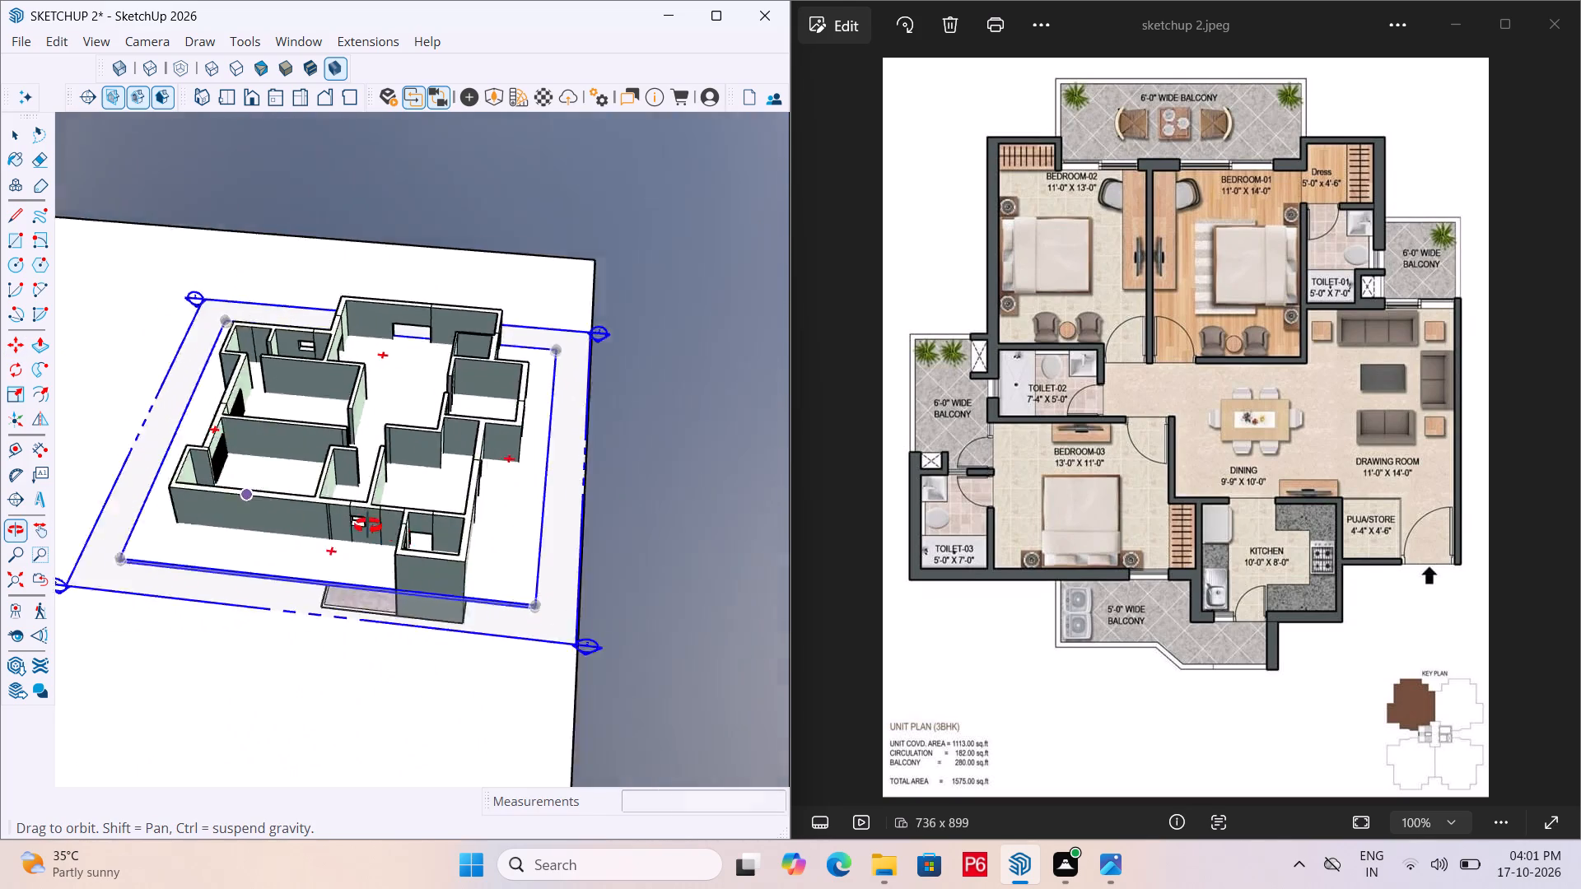
pyautogui.moveTo(368, 526); pyautogui.dragTo(962, 626, button='middle')
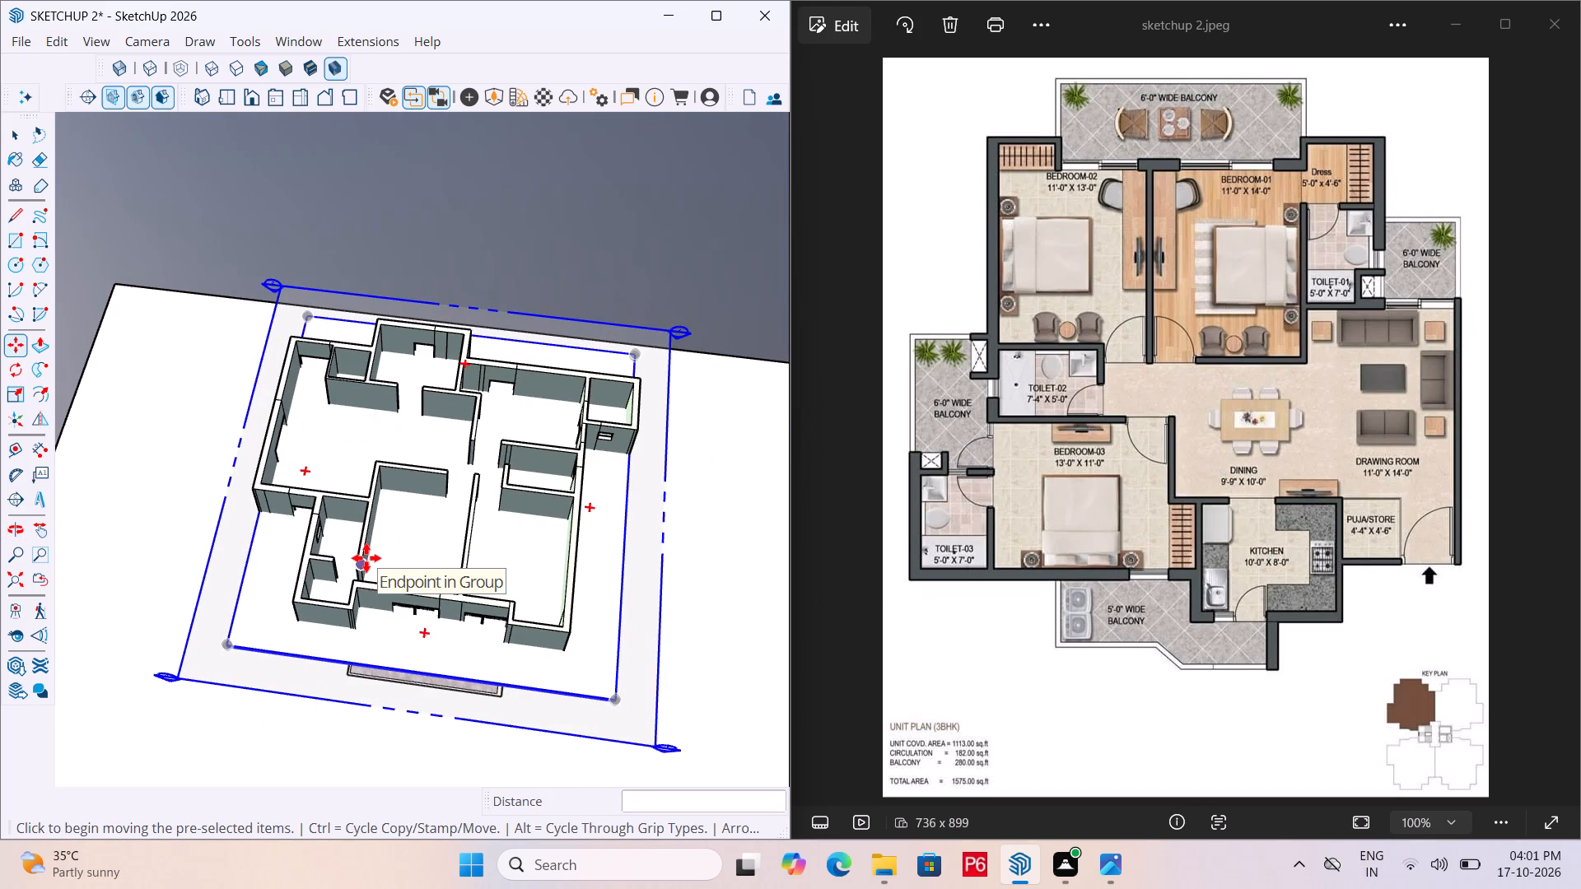
pyautogui.moveTo(366, 558); pyautogui.dragTo(385, 621, button='middle')
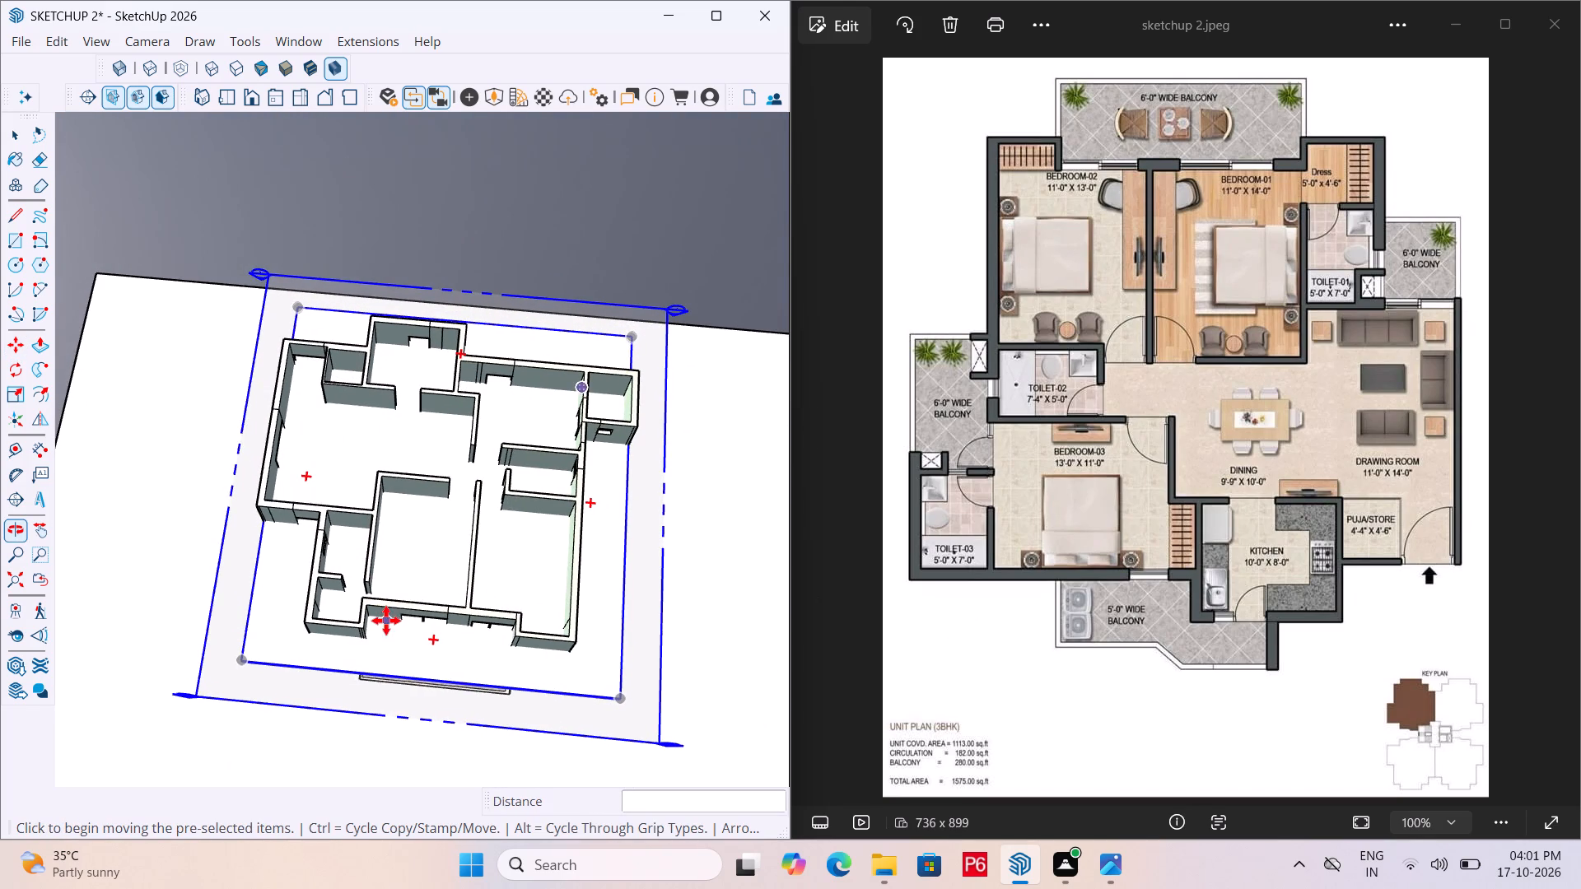
pyautogui.moveTo(595, 579); pyautogui.dragTo(229, 302, button='middle')
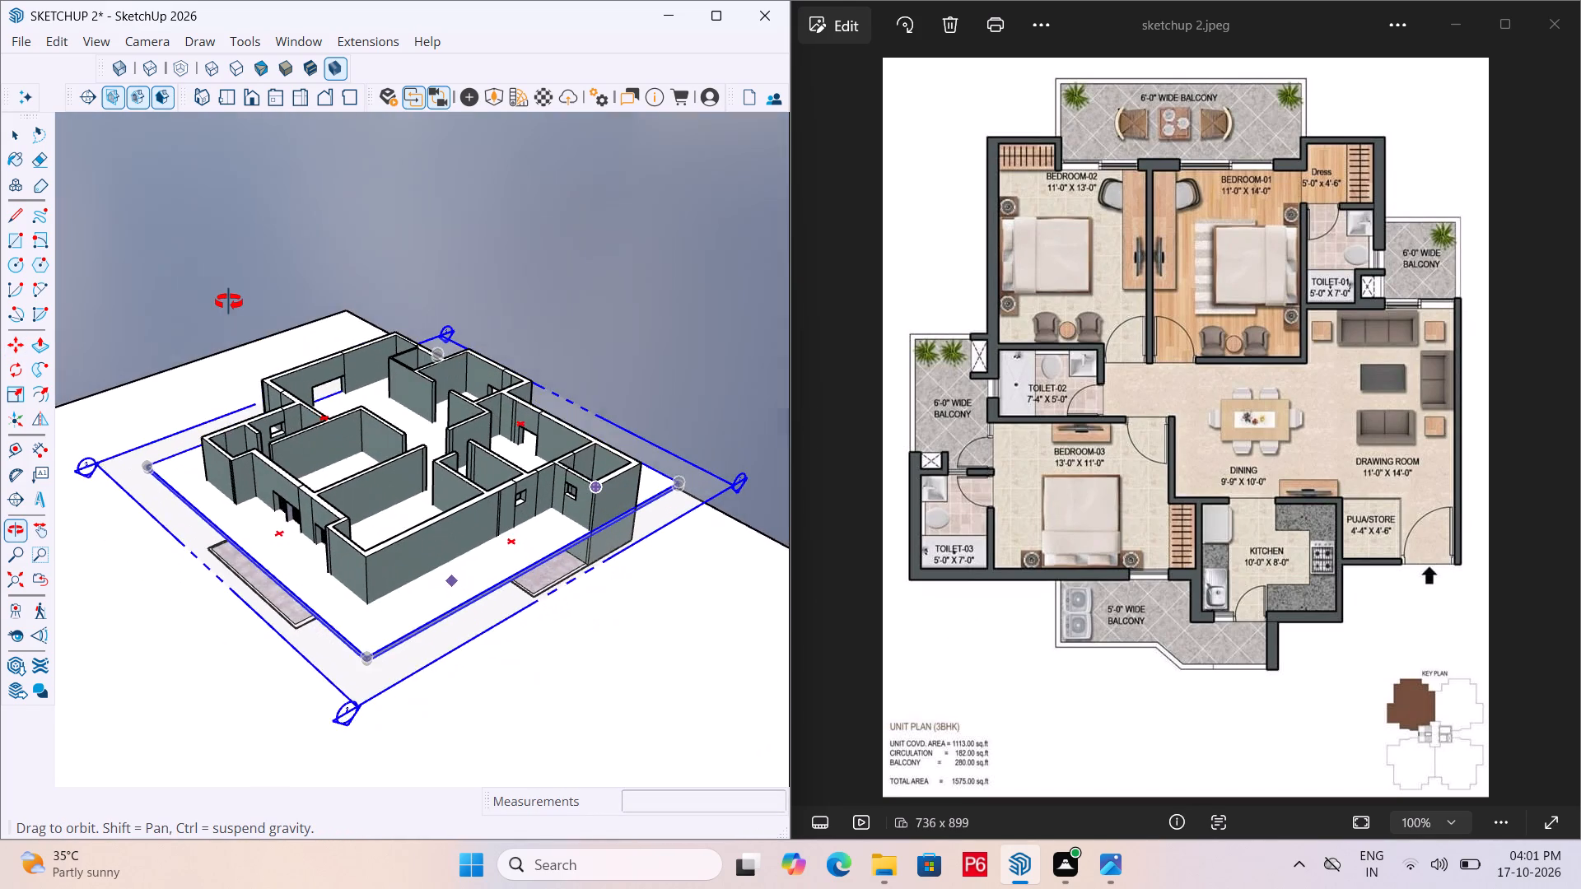
pyautogui.moveTo(229, 302); pyautogui.dragTo(445, 420, button='middle')
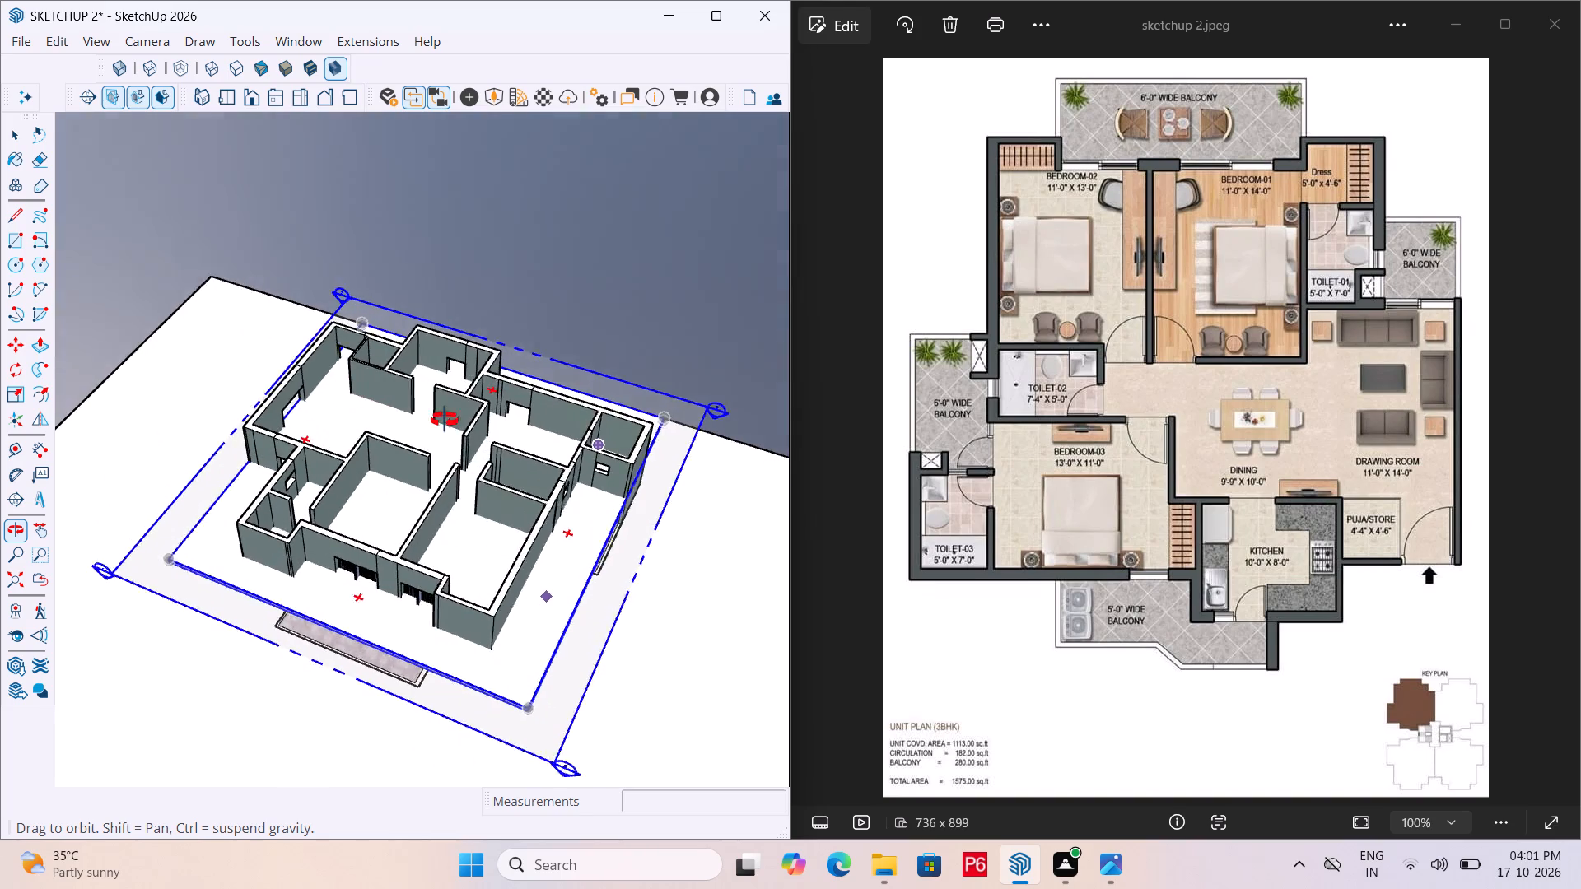
pyautogui.moveTo(445, 420); pyautogui.dragTo(618, 469, button='middle')
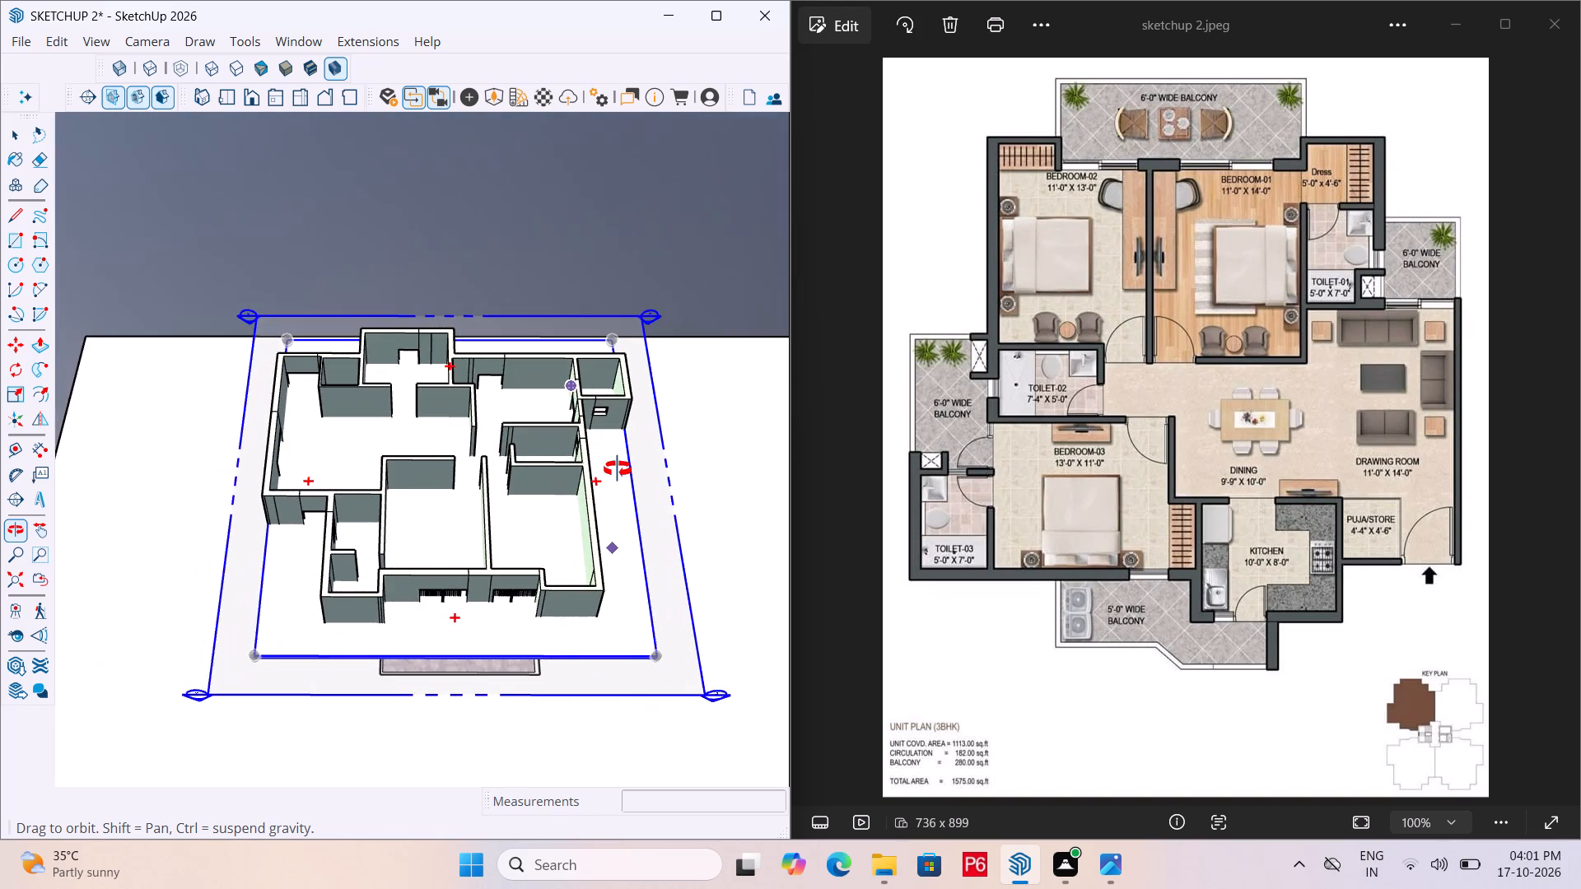
pyautogui.moveTo(618, 469); pyautogui.dragTo(564, 476, button='middle')
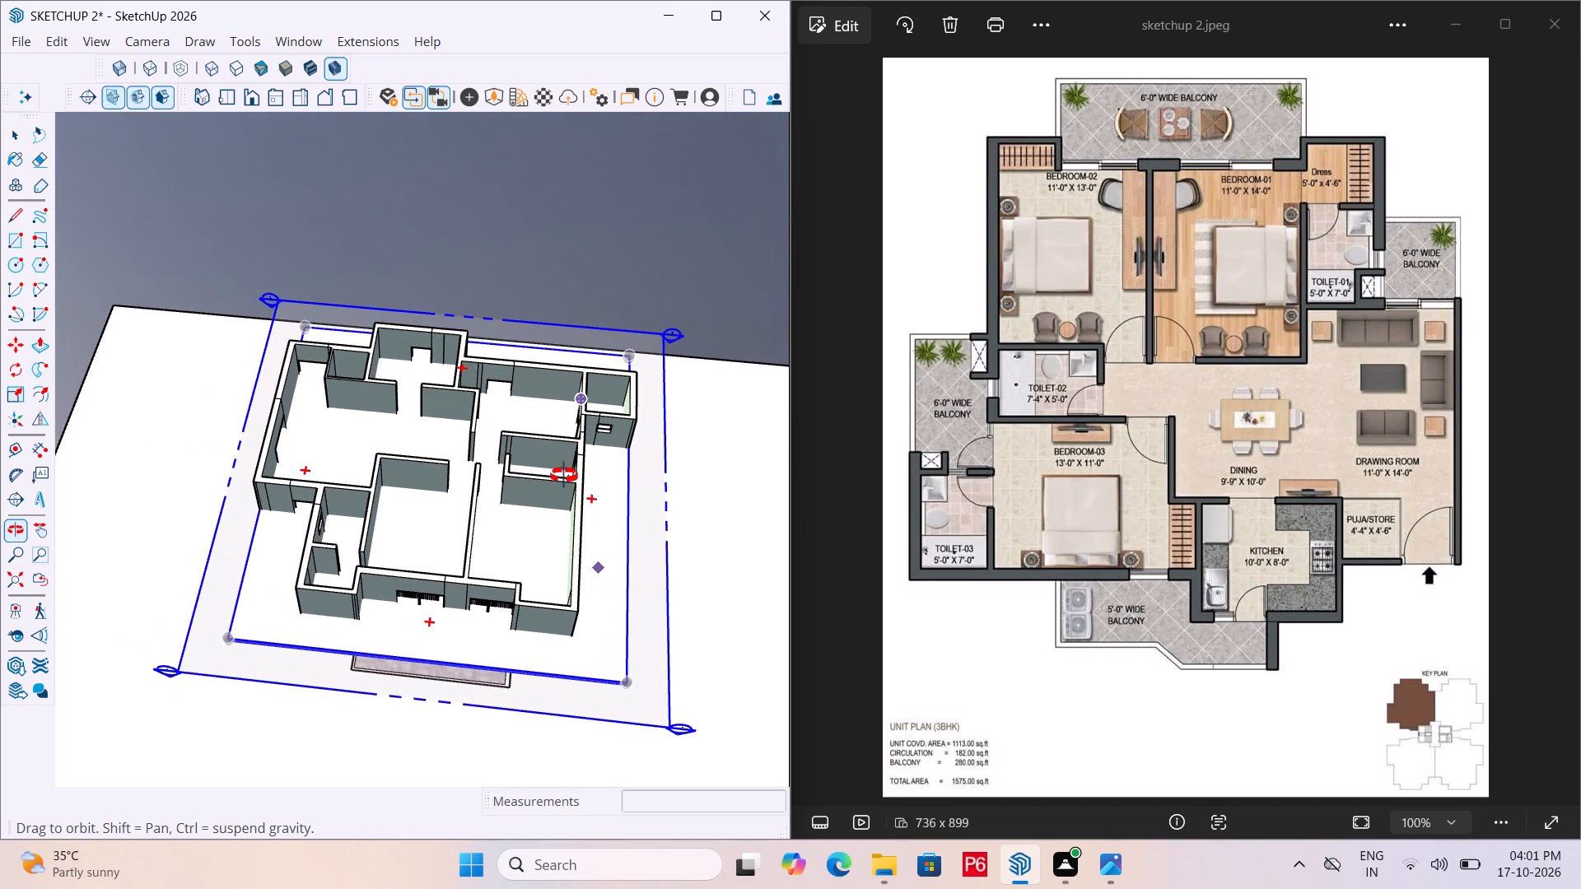
pyautogui.moveTo(564, 476); pyautogui.dragTo(566, 479, button='middle')
# Examine the walls and window openings around the TOILET-03 corner up close.
pyautogui.scroll(4, 633, 414)
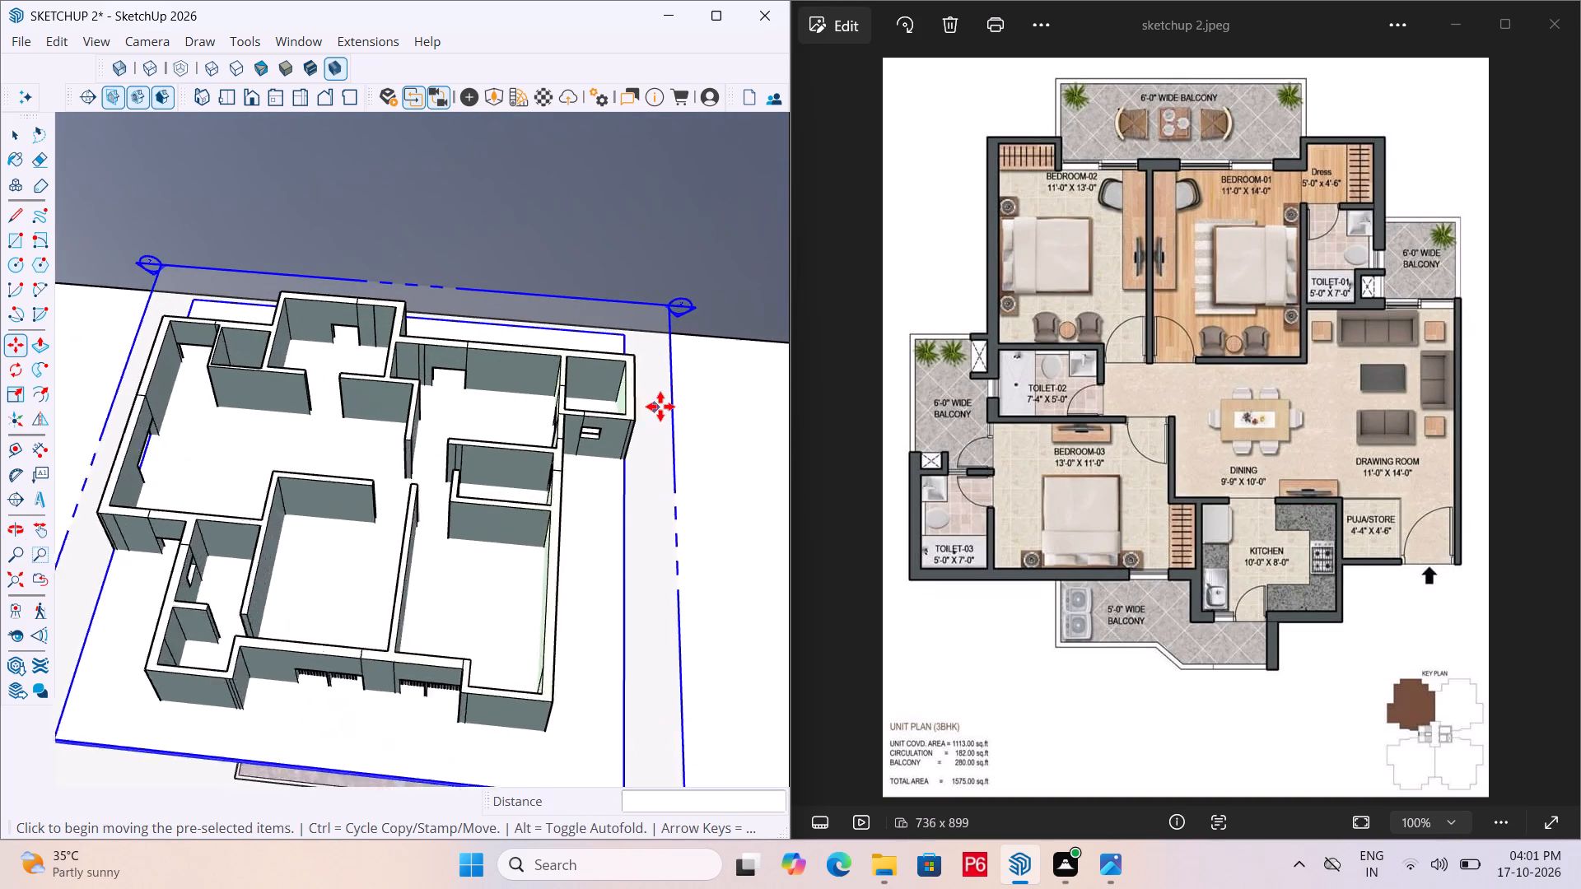
pyautogui.scroll(6, 655, 417)
pyautogui.moveTo(539, 454); pyautogui.dragTo(422, 377, button='middle')
pyautogui.scroll(5, 422, 377)
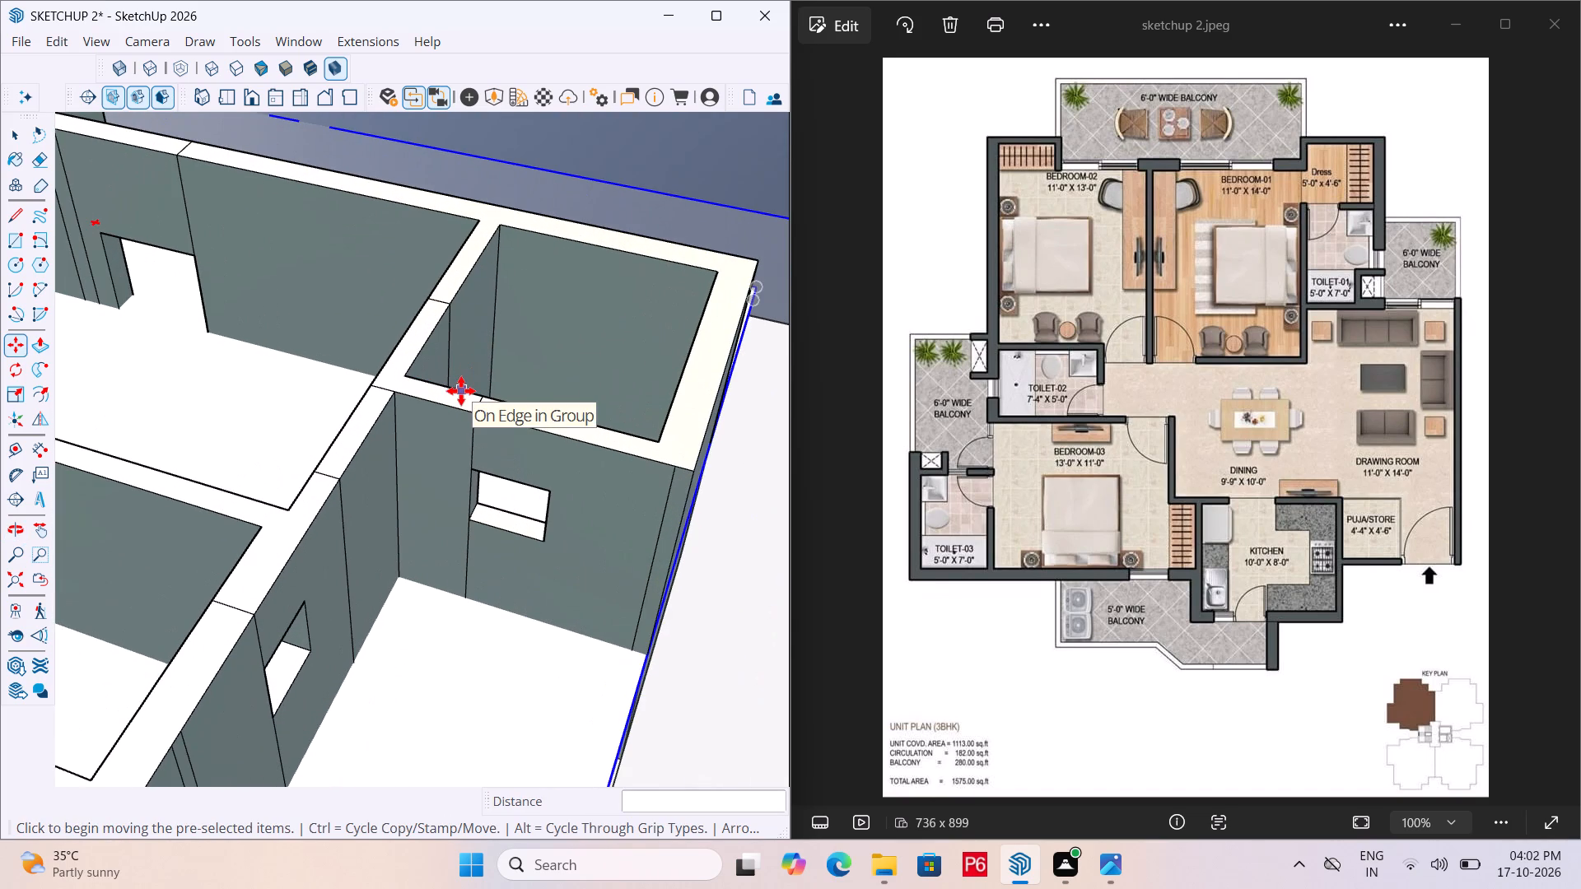
pyautogui.scroll(-2, 472, 359)
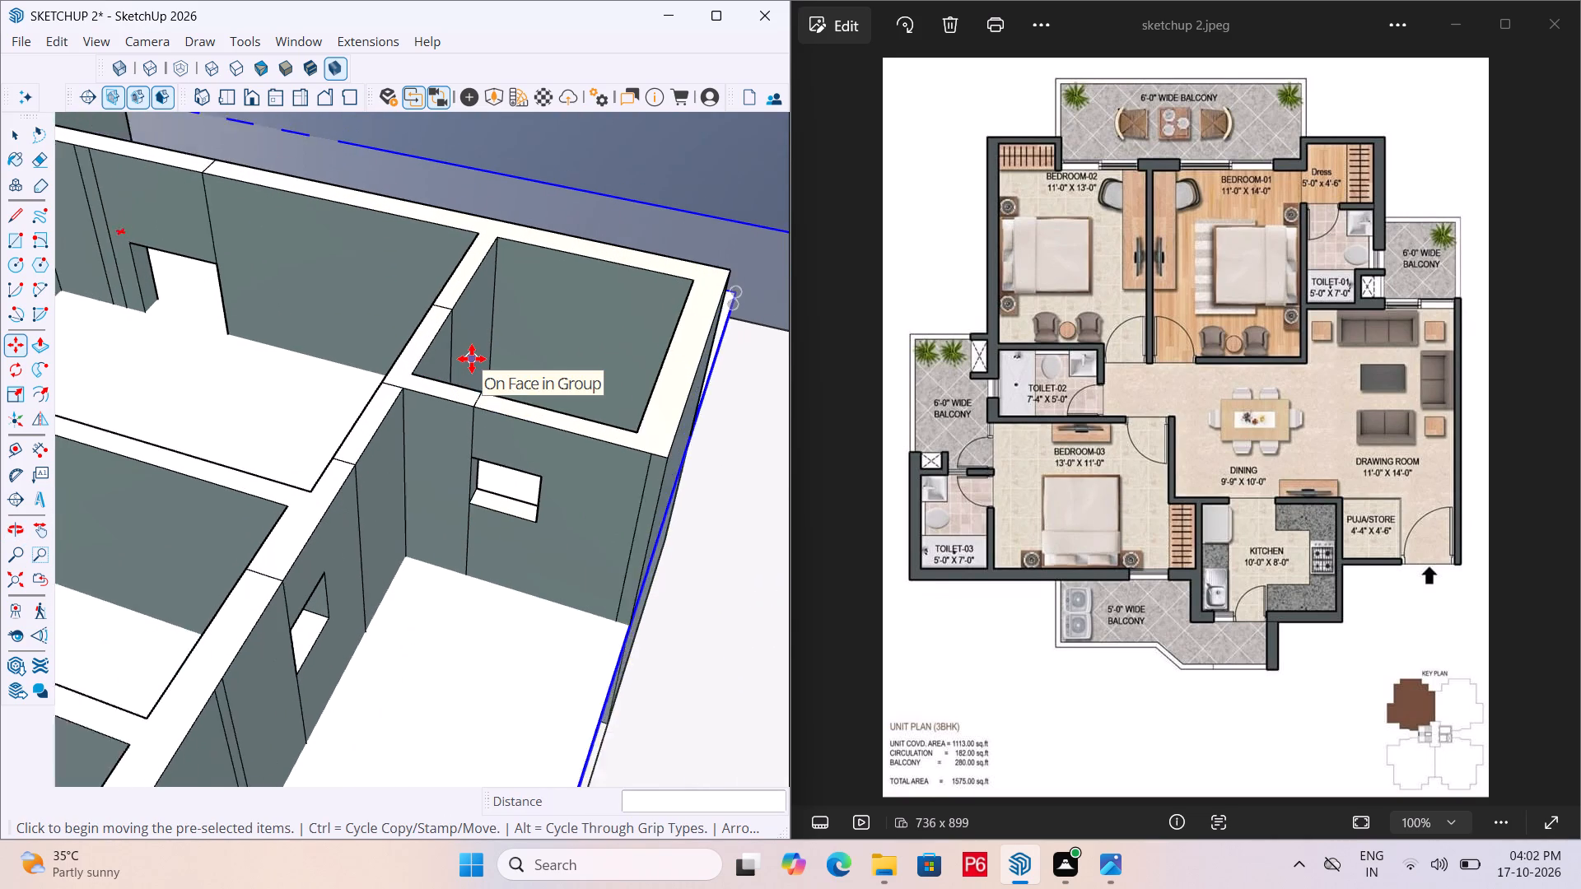
pyautogui.scroll(-8, 472, 359)
pyautogui.moveTo(393, 401); pyautogui.dragTo(433, 462, button='middle')
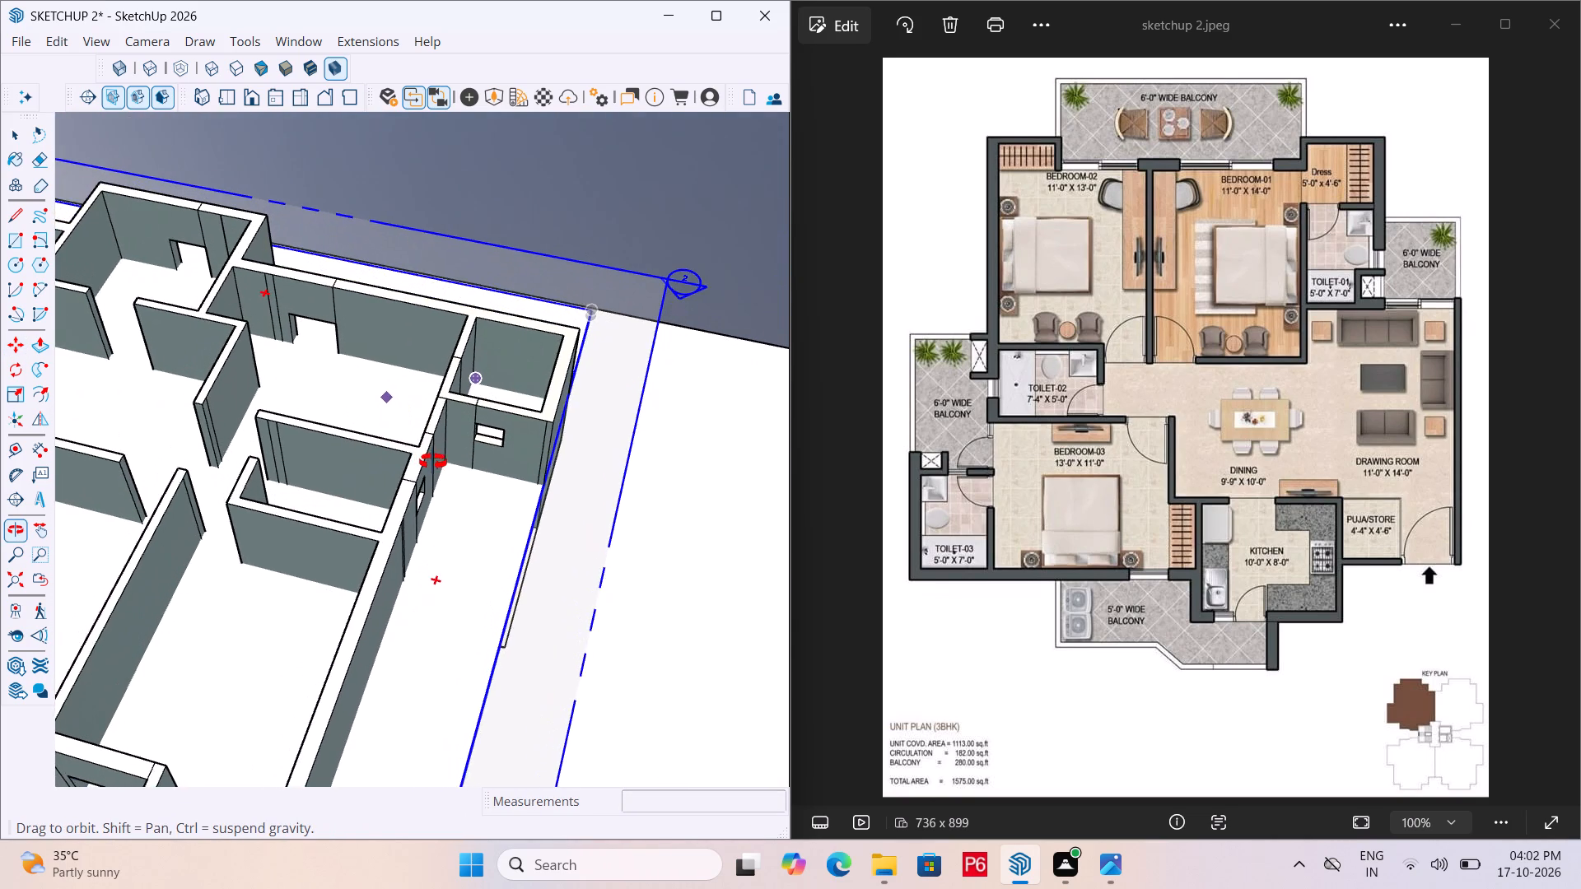
pyautogui.moveTo(433, 462); pyautogui.dragTo(453, 454, button='middle')
# Examine the exposed walls and their door and window openings from the kitchen, entrance and drawing room sides.
pyautogui.scroll(-6, 516, 403)
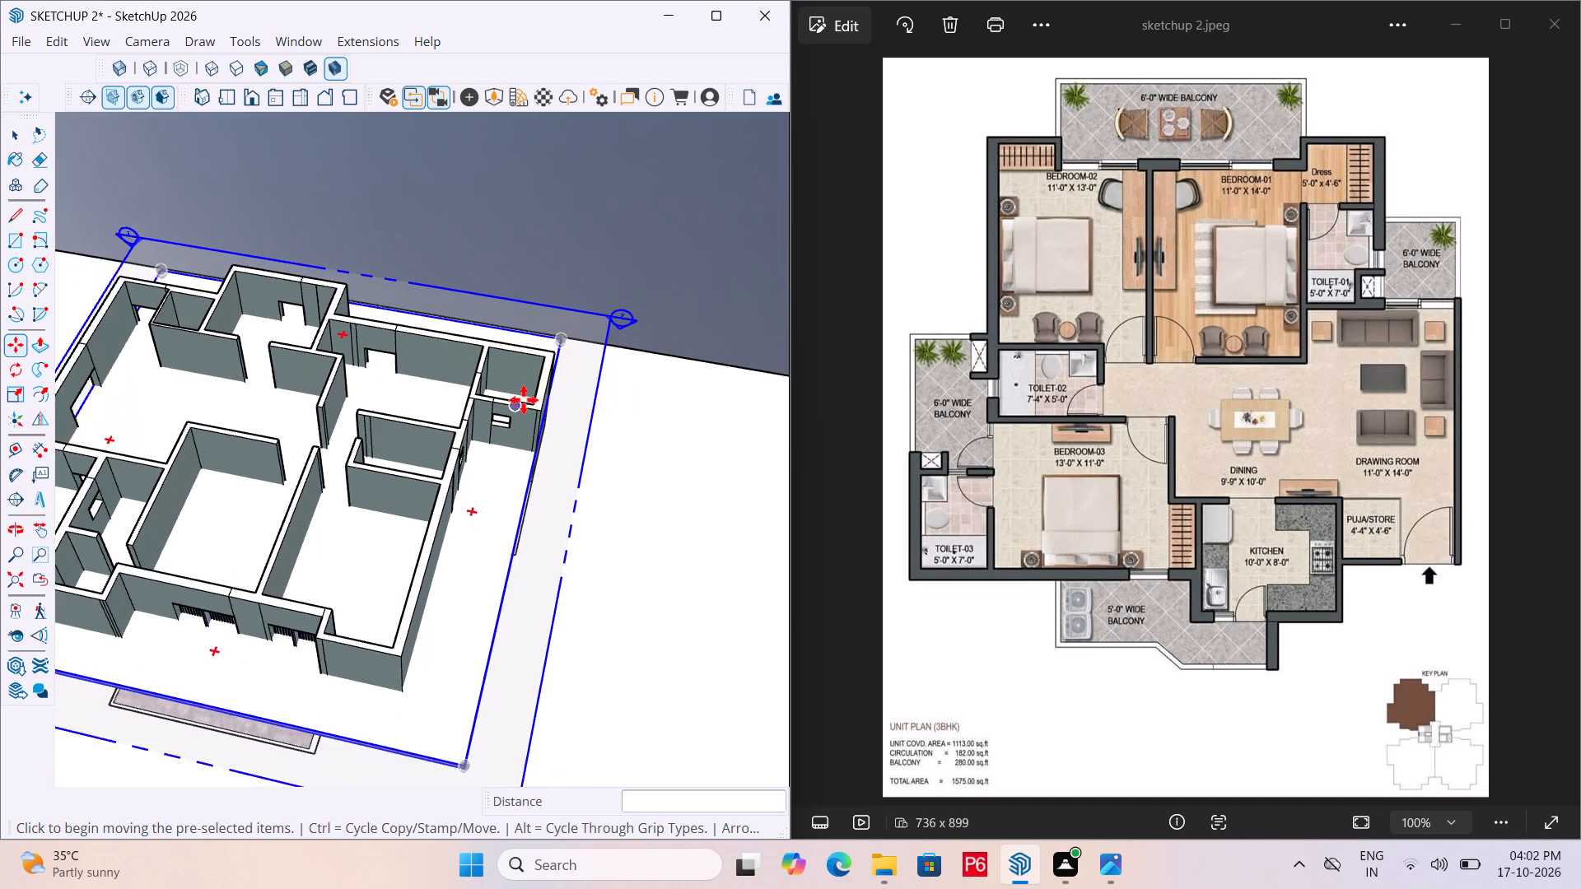
pyautogui.scroll(-3, 529, 398)
pyautogui.moveTo(266, 517); pyautogui.dragTo(676, 550, button='middle')
pyautogui.moveTo(340, 564); pyautogui.dragTo(347, 564, button='middle')
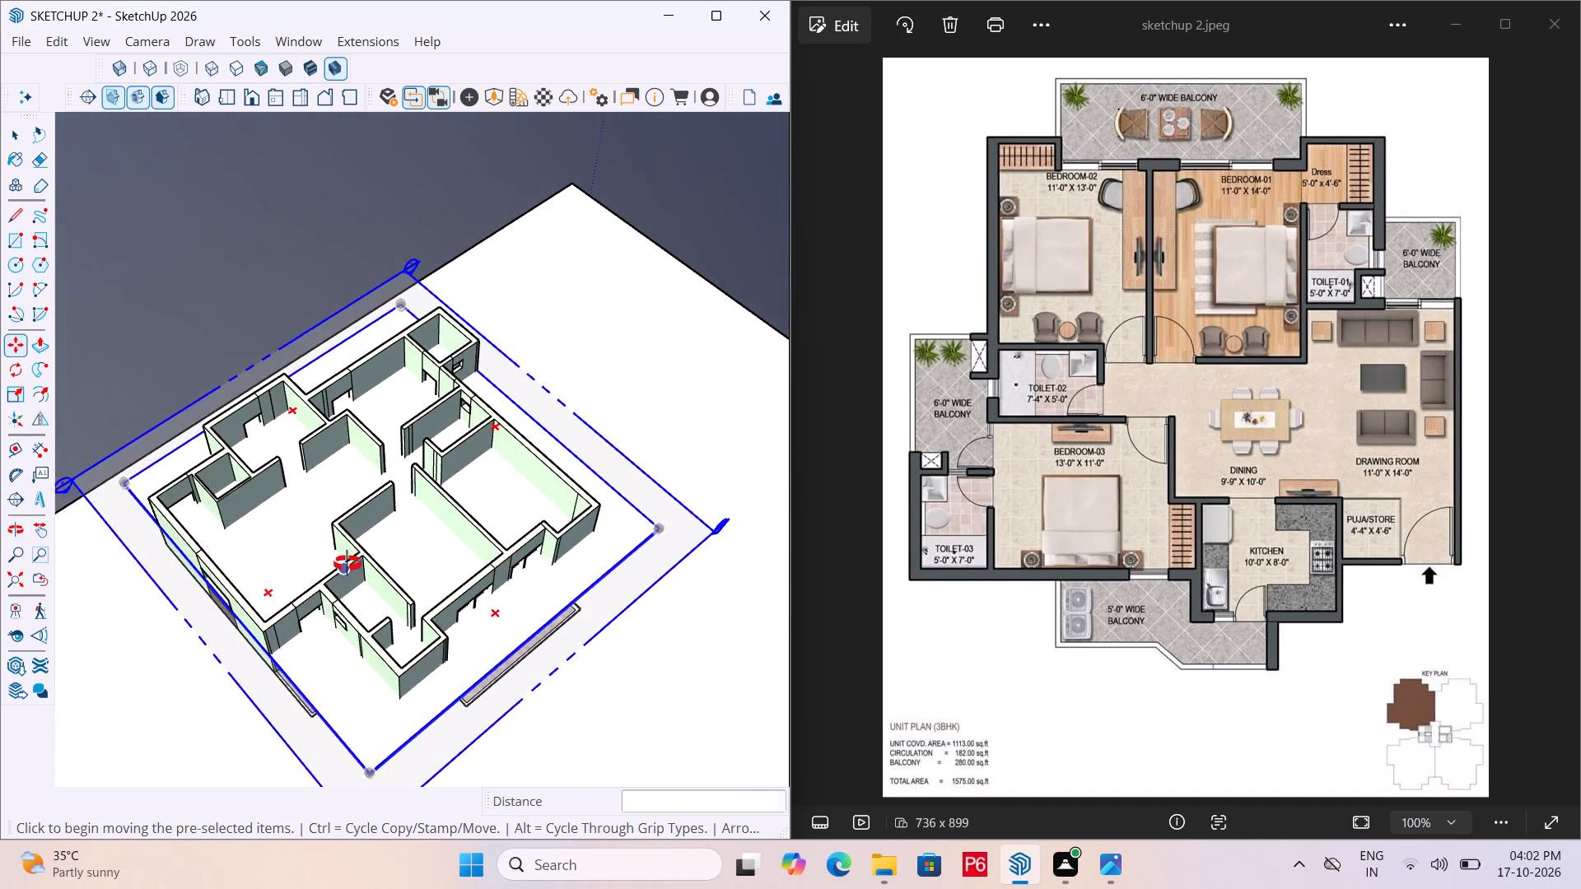
pyautogui.moveTo(347, 564); pyautogui.dragTo(693, 477, button='middle')
pyautogui.moveTo(342, 590); pyautogui.dragTo(801, 552, button='middle')
pyautogui.moveTo(352, 544); pyautogui.dragTo(406, 546, button='middle')
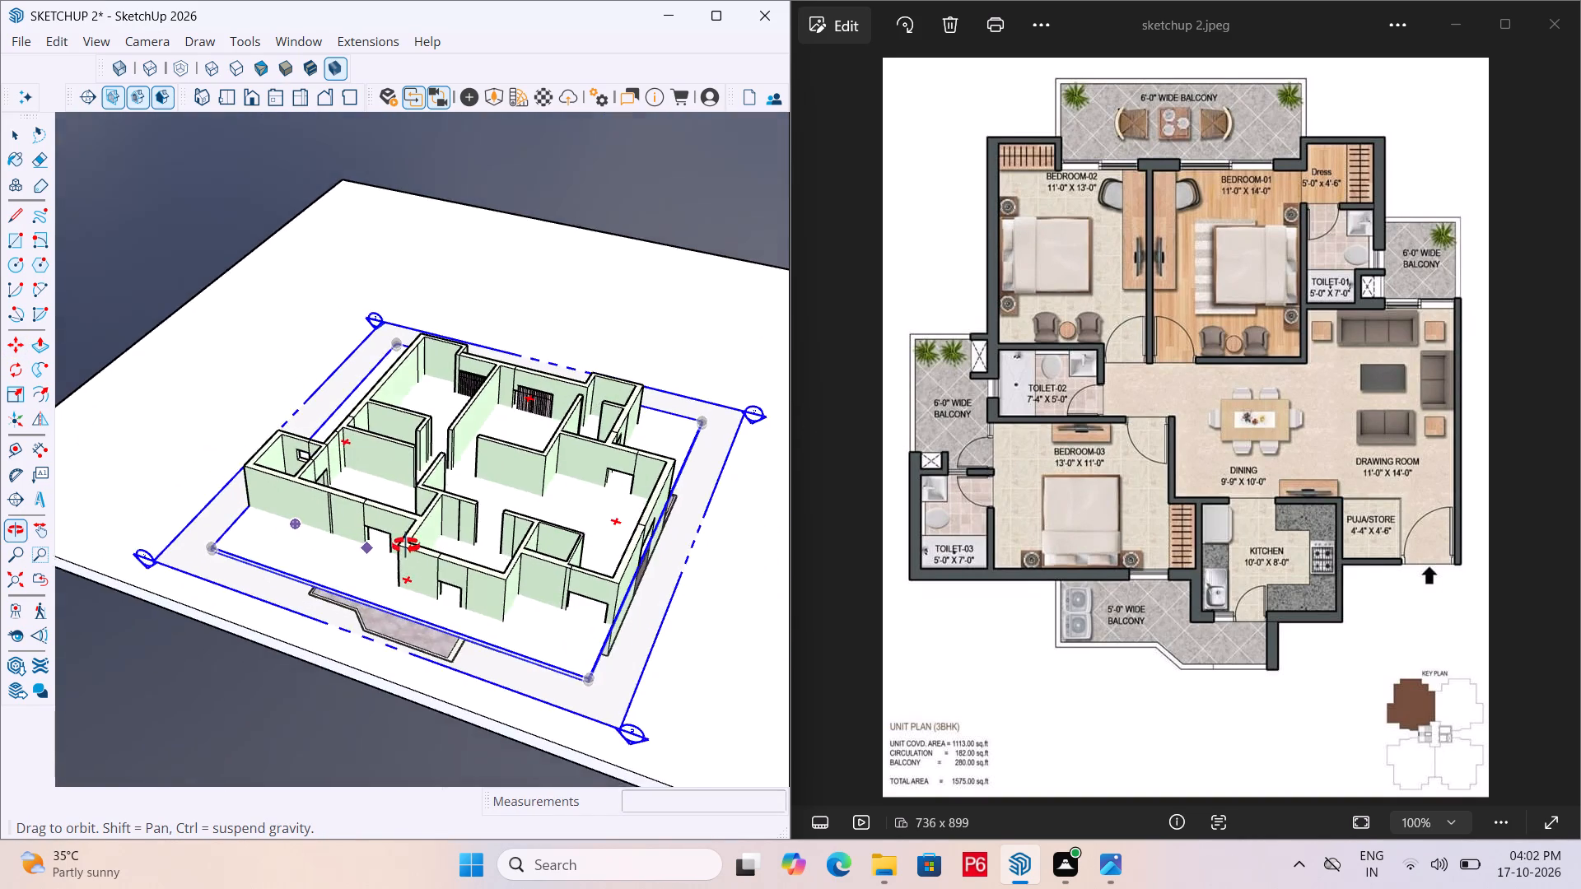
pyautogui.moveTo(406, 546); pyautogui.dragTo(321, 581, button='middle')
pyautogui.scroll(4, 567, 535)
pyautogui.moveTo(581, 530); pyautogui.dragTo(479, 553, button='middle')
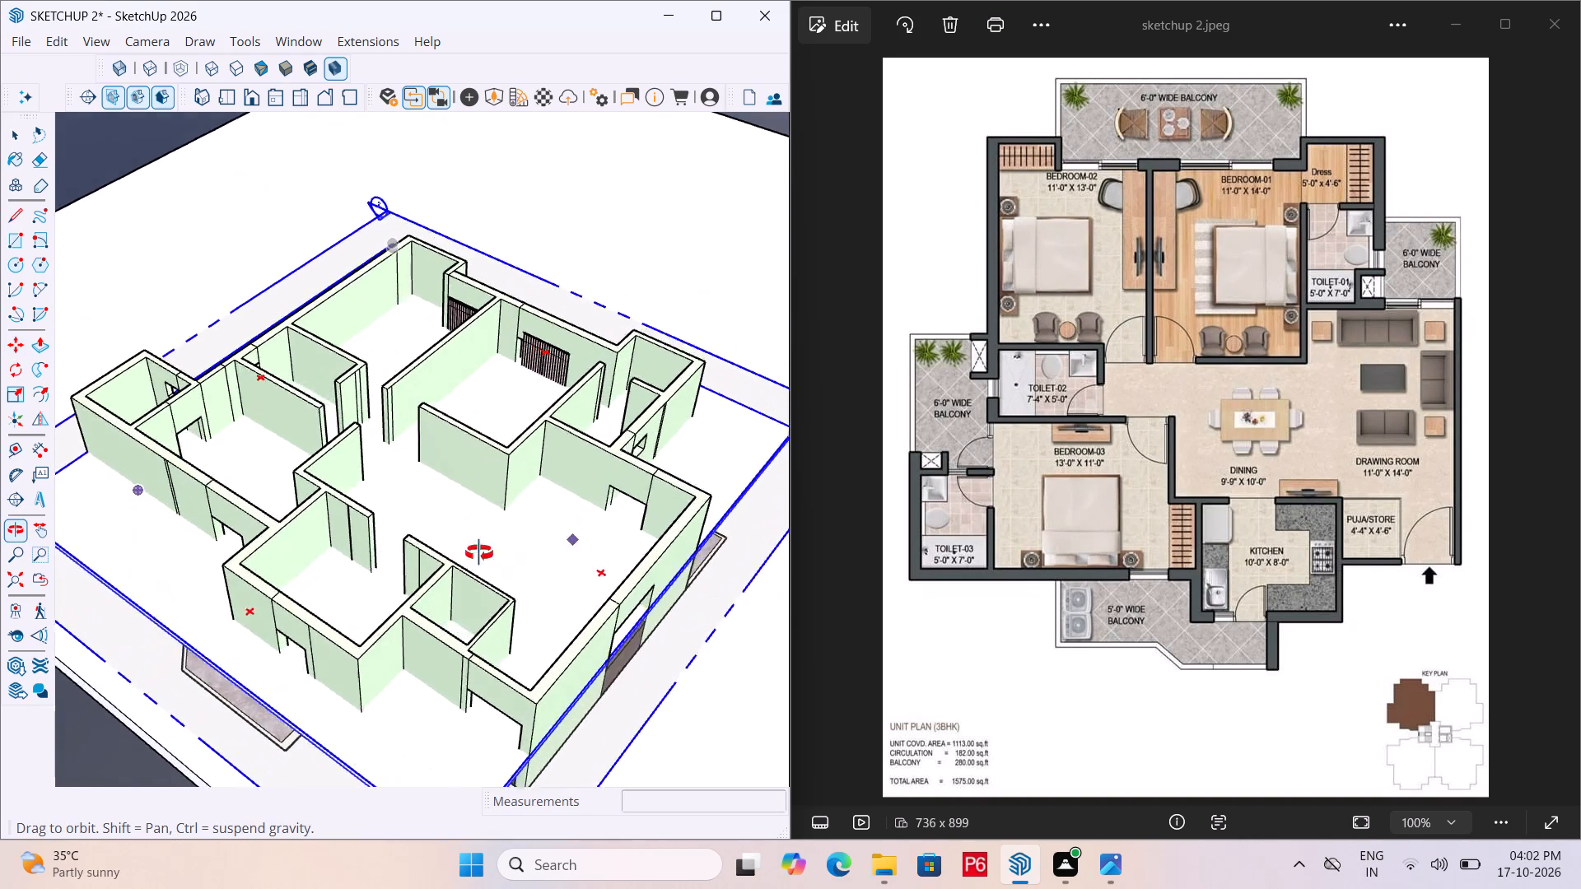
pyautogui.moveTo(479, 553); pyautogui.dragTo(0, 414, button='middle')
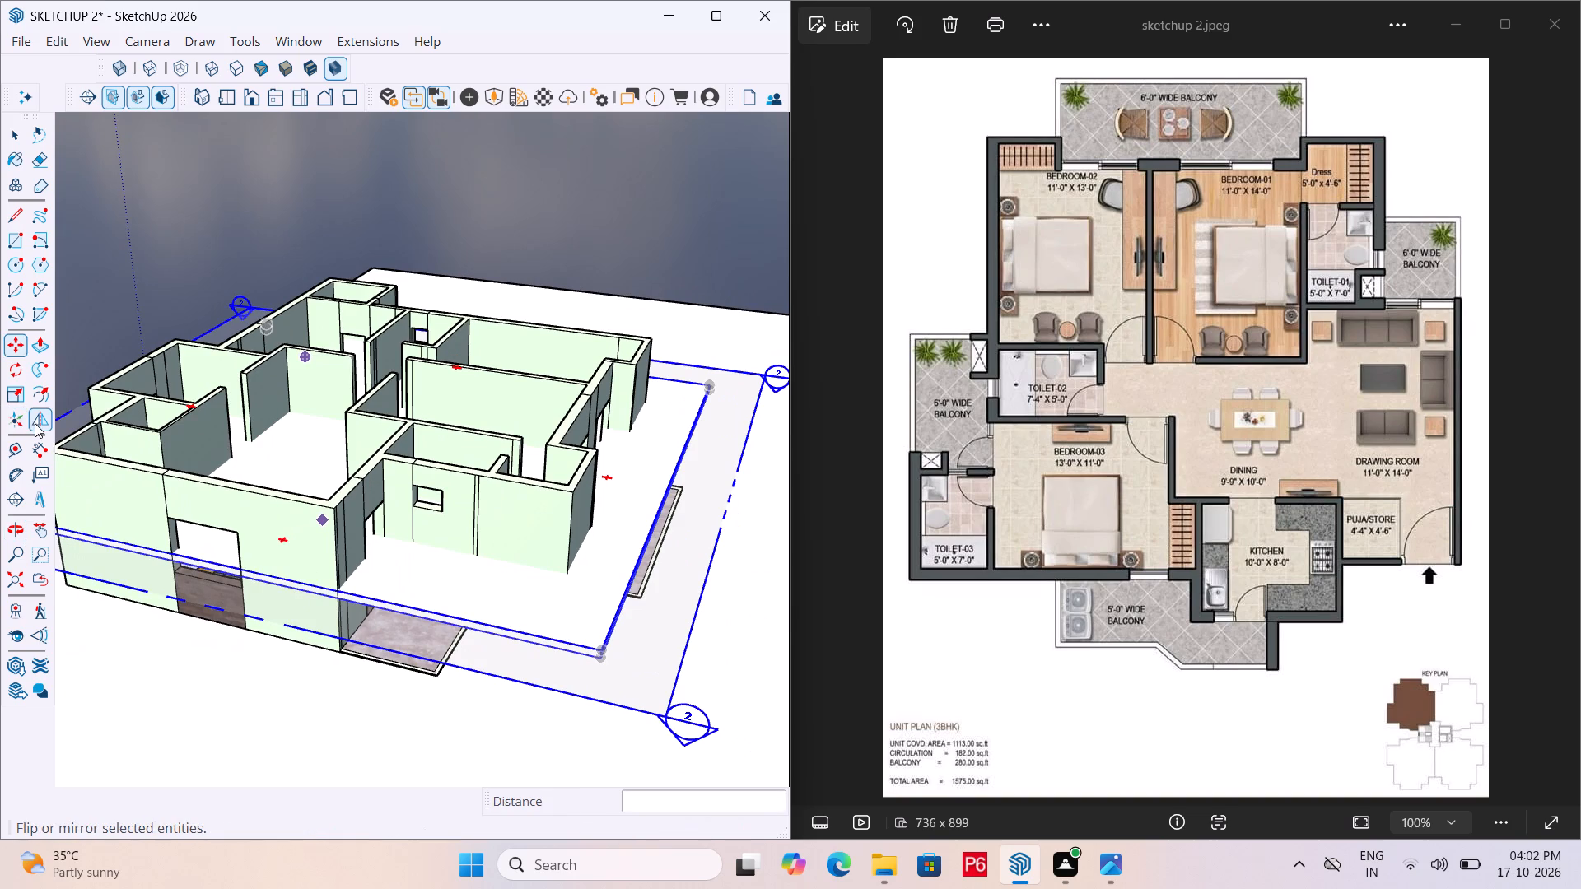
# Undo the roof slab group's downward move and the earlier edits that added its section plane.
pyautogui.moveTo(91, 427); pyautogui.dragTo(657, 570, button='middle')
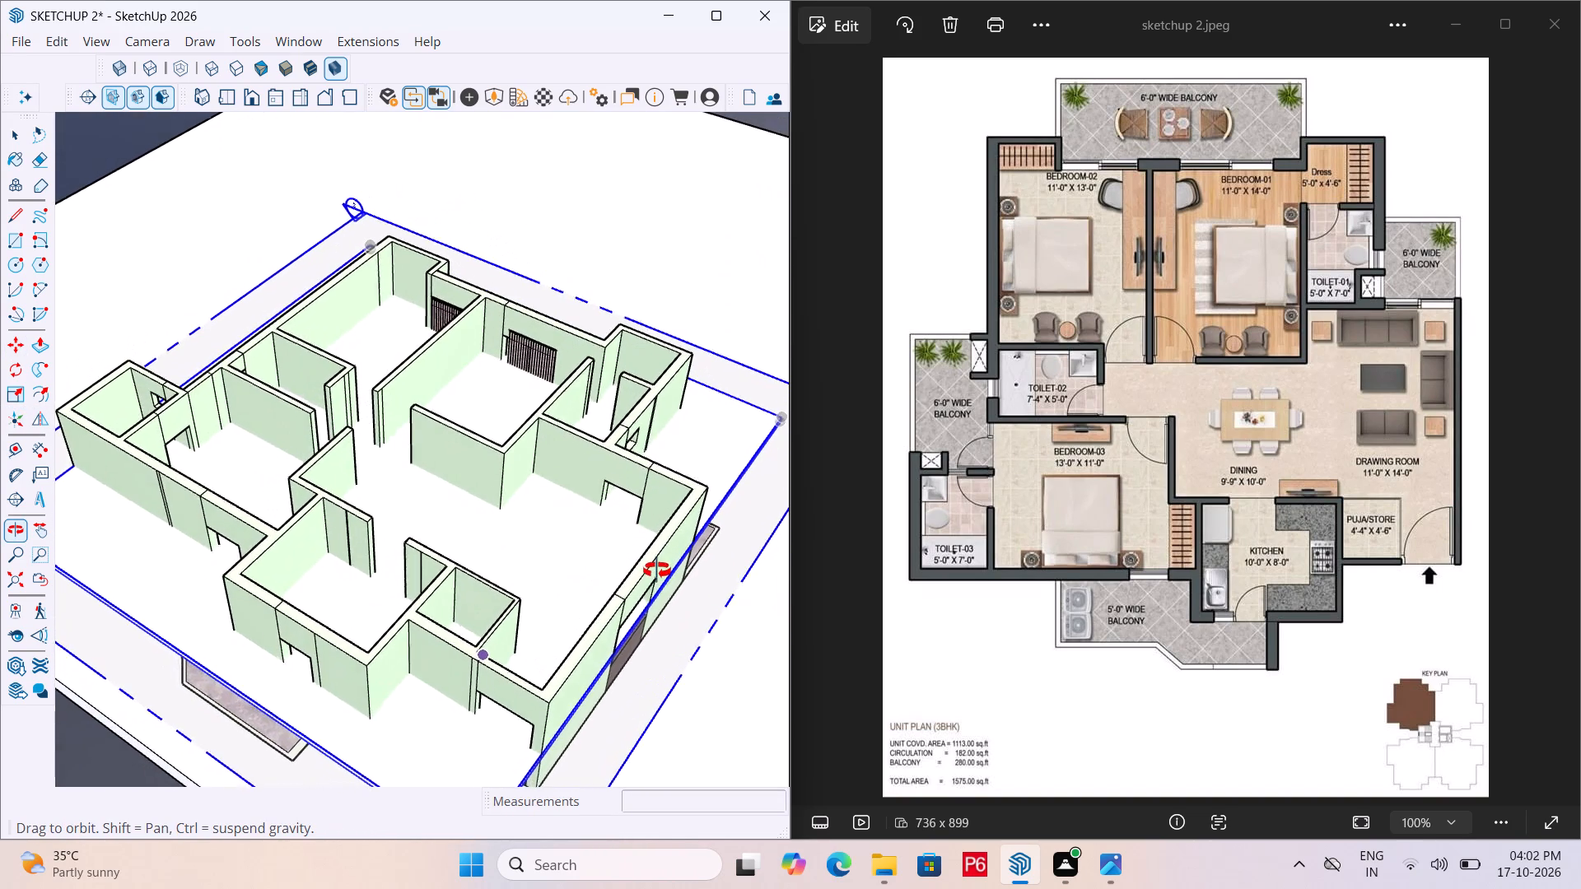
pyautogui.moveTo(657, 570); pyautogui.dragTo(663, 563, button='middle')
pyautogui.scroll(-1, 448, 456)
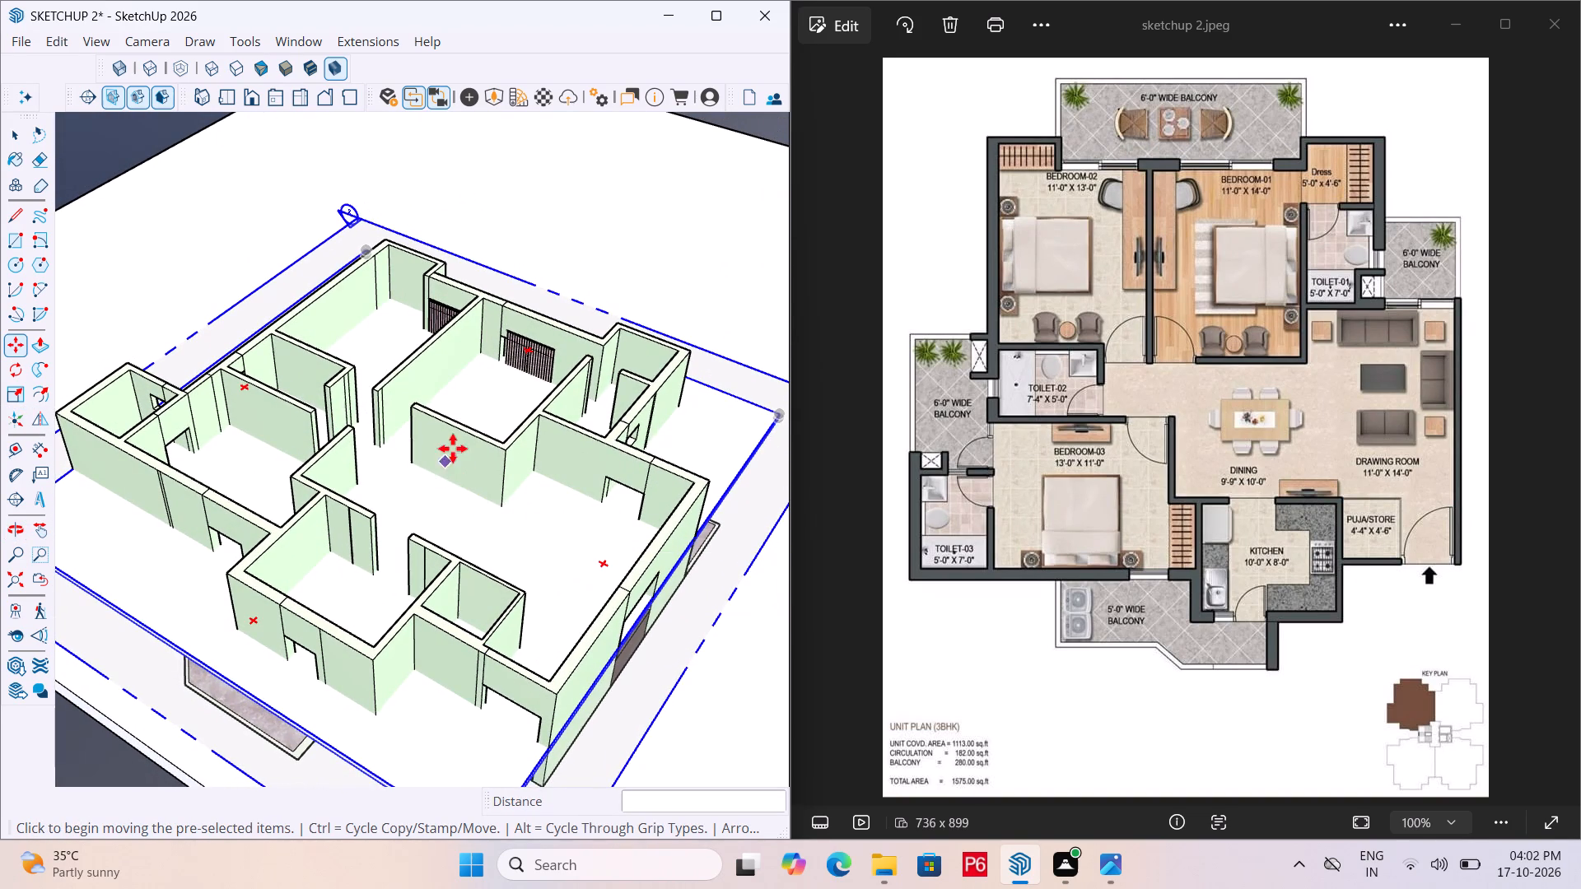
pyautogui.scroll(-2, 453, 449)
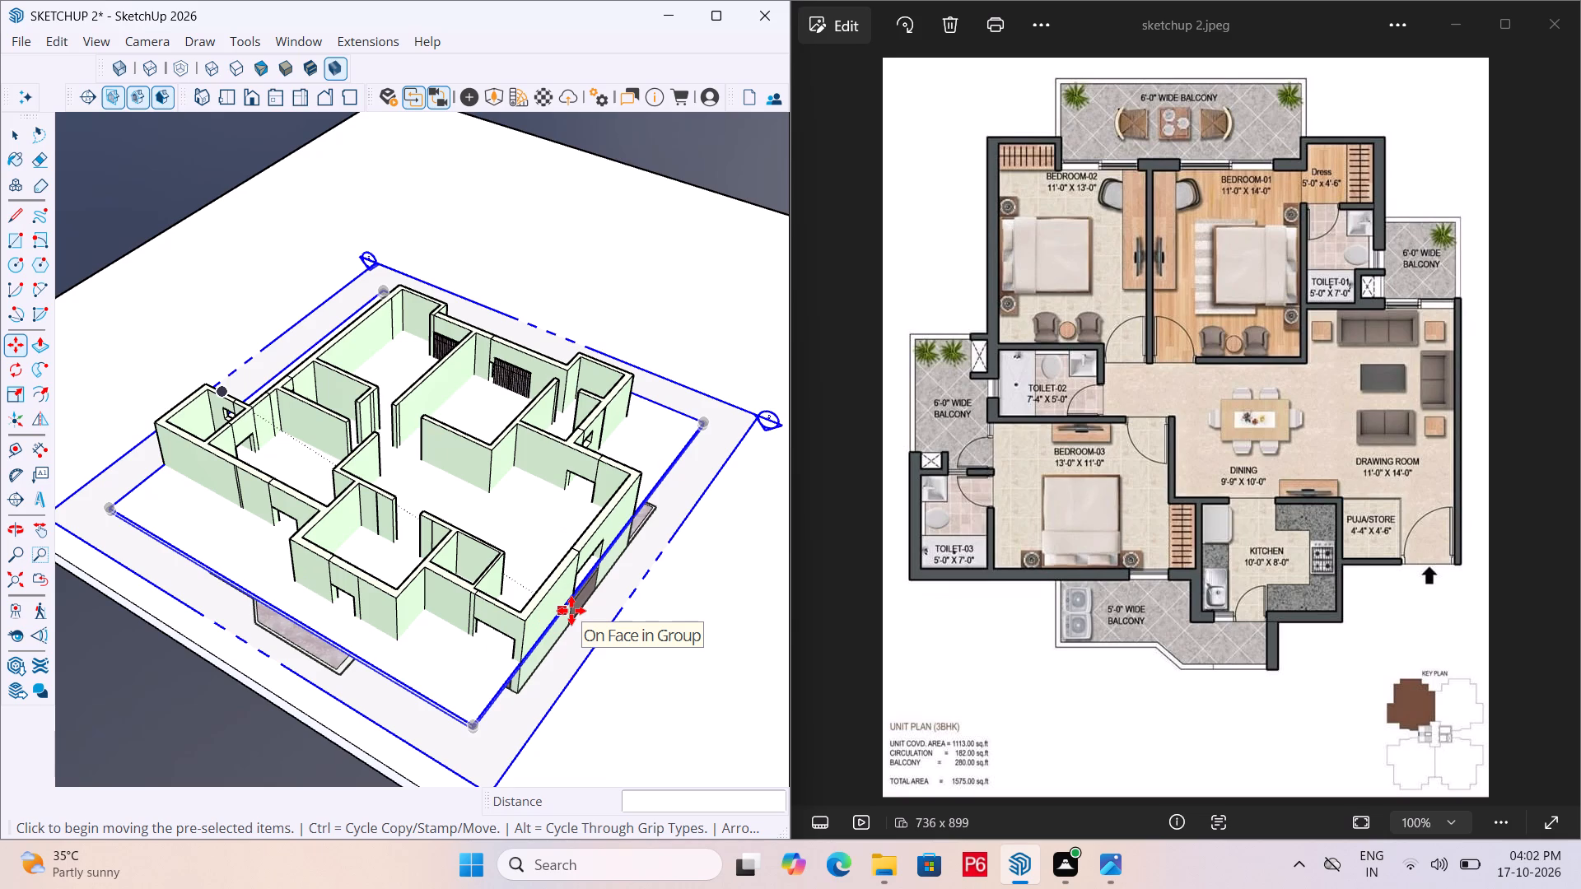
pyautogui.hotkey('ctrl', 'z')
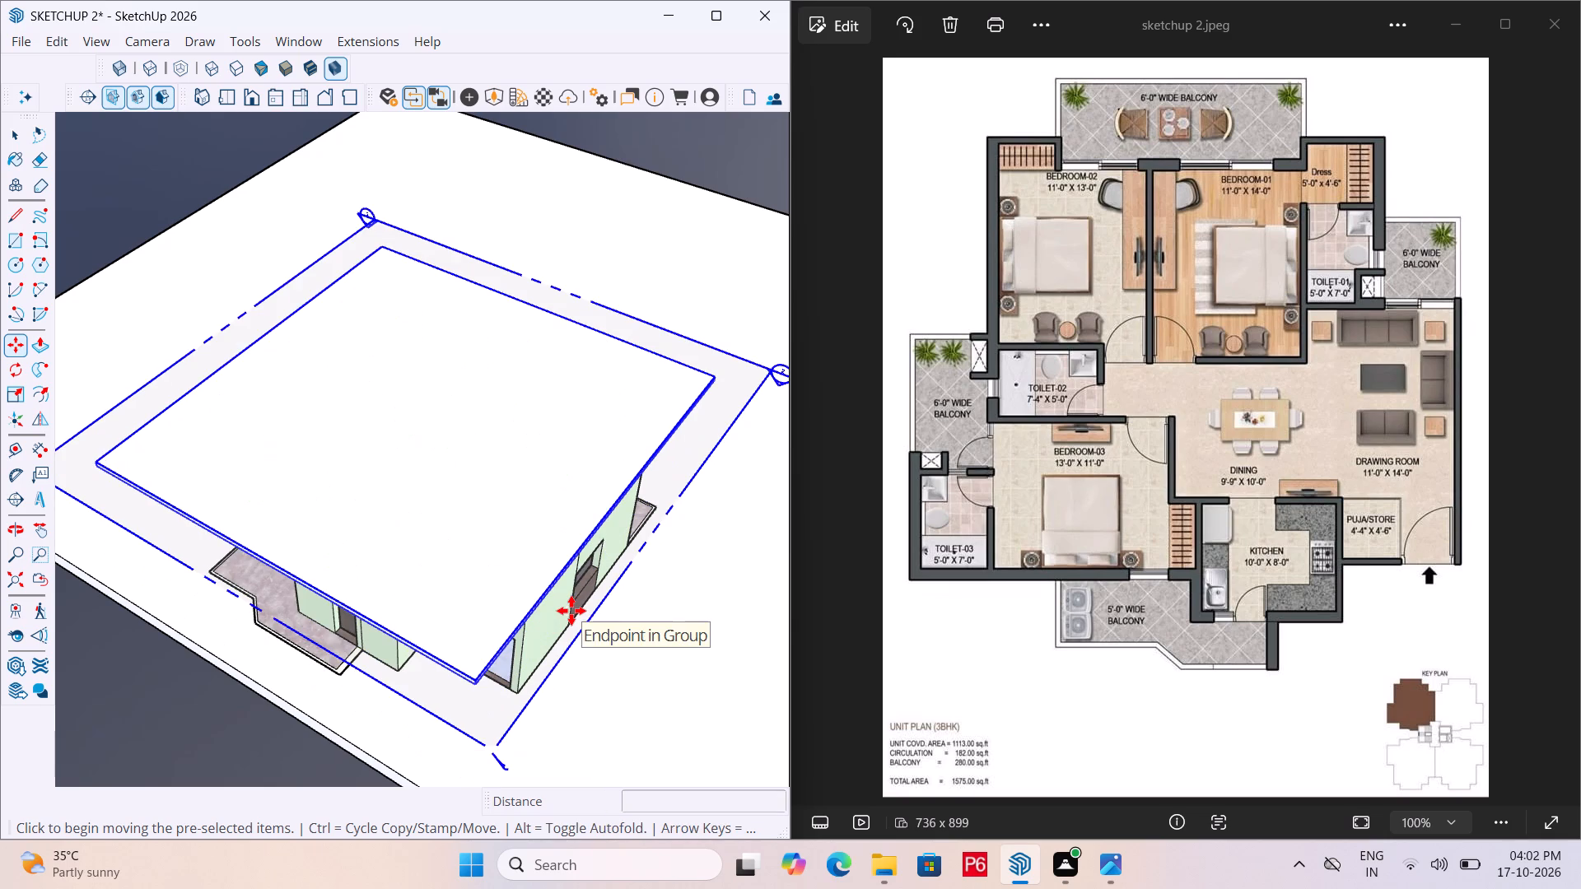
pyautogui.press('space')
pyautogui.doubleClick(157, 216)
pyautogui.click(166, 194)
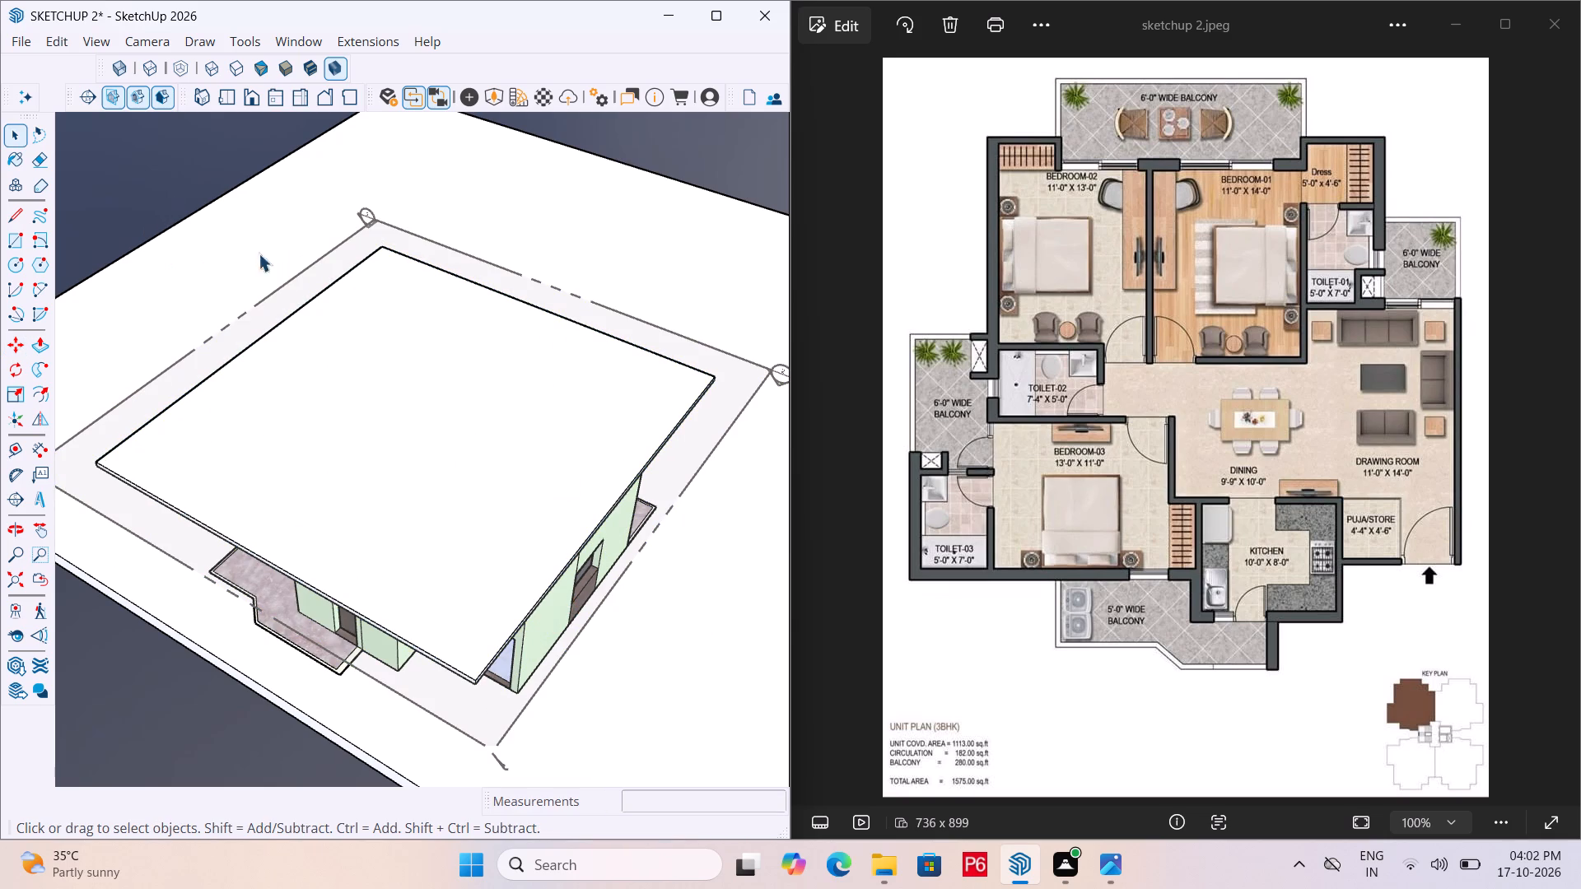
pyautogui.hotkey('ctrl', 'z')
pyautogui.hotkey('ctrl', 'z')
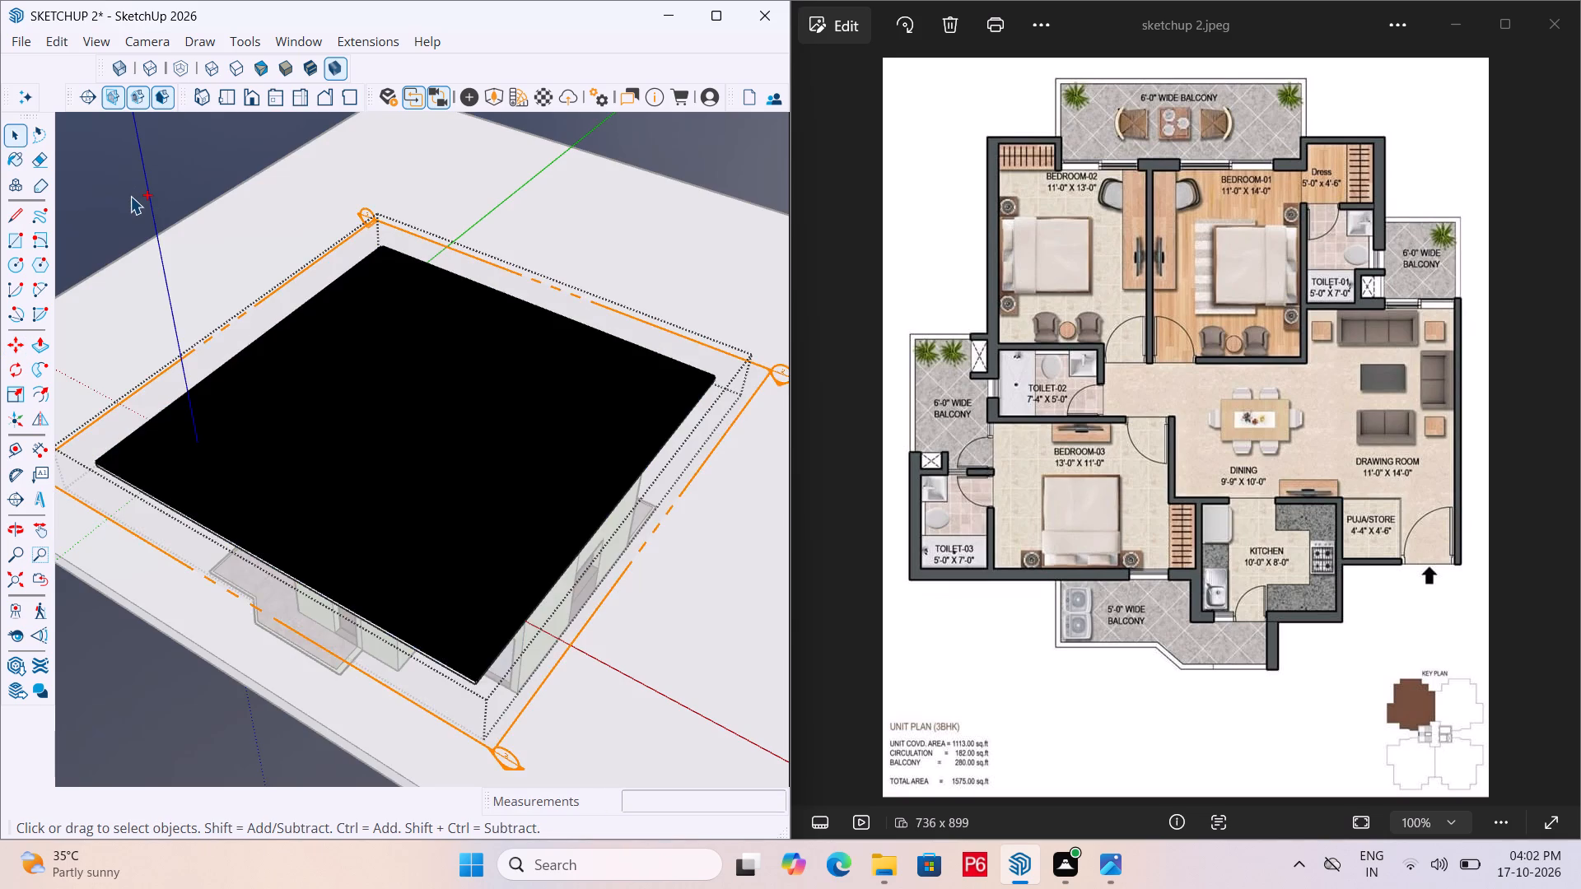
pyautogui.hotkey('ctrl', 'z')
pyautogui.hotkey('ctrl', 'z')
# Draw a 4' by 7' rectangle filling the main entrance door opening, midway through the wall thickness.
pyautogui.moveTo(410, 520); pyautogui.dragTo(552, 286, button='middle')
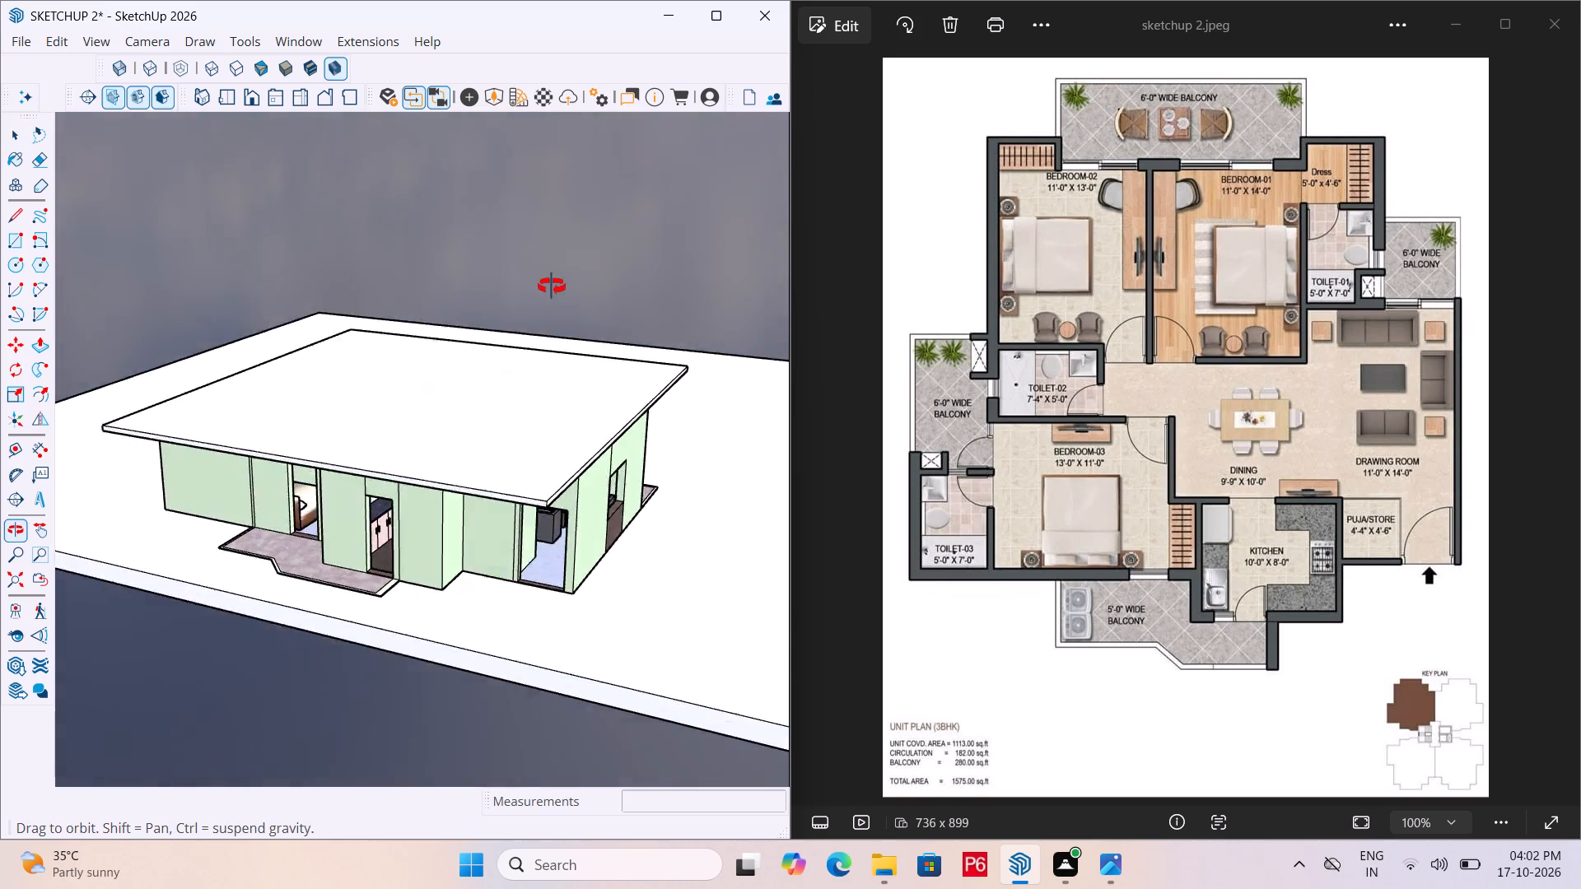
pyautogui.moveTo(552, 286); pyautogui.dragTo(714, 310, button='middle')
pyautogui.moveTo(411, 447); pyautogui.dragTo(544, 424, button='middle')
pyautogui.scroll(1, 543, 423)
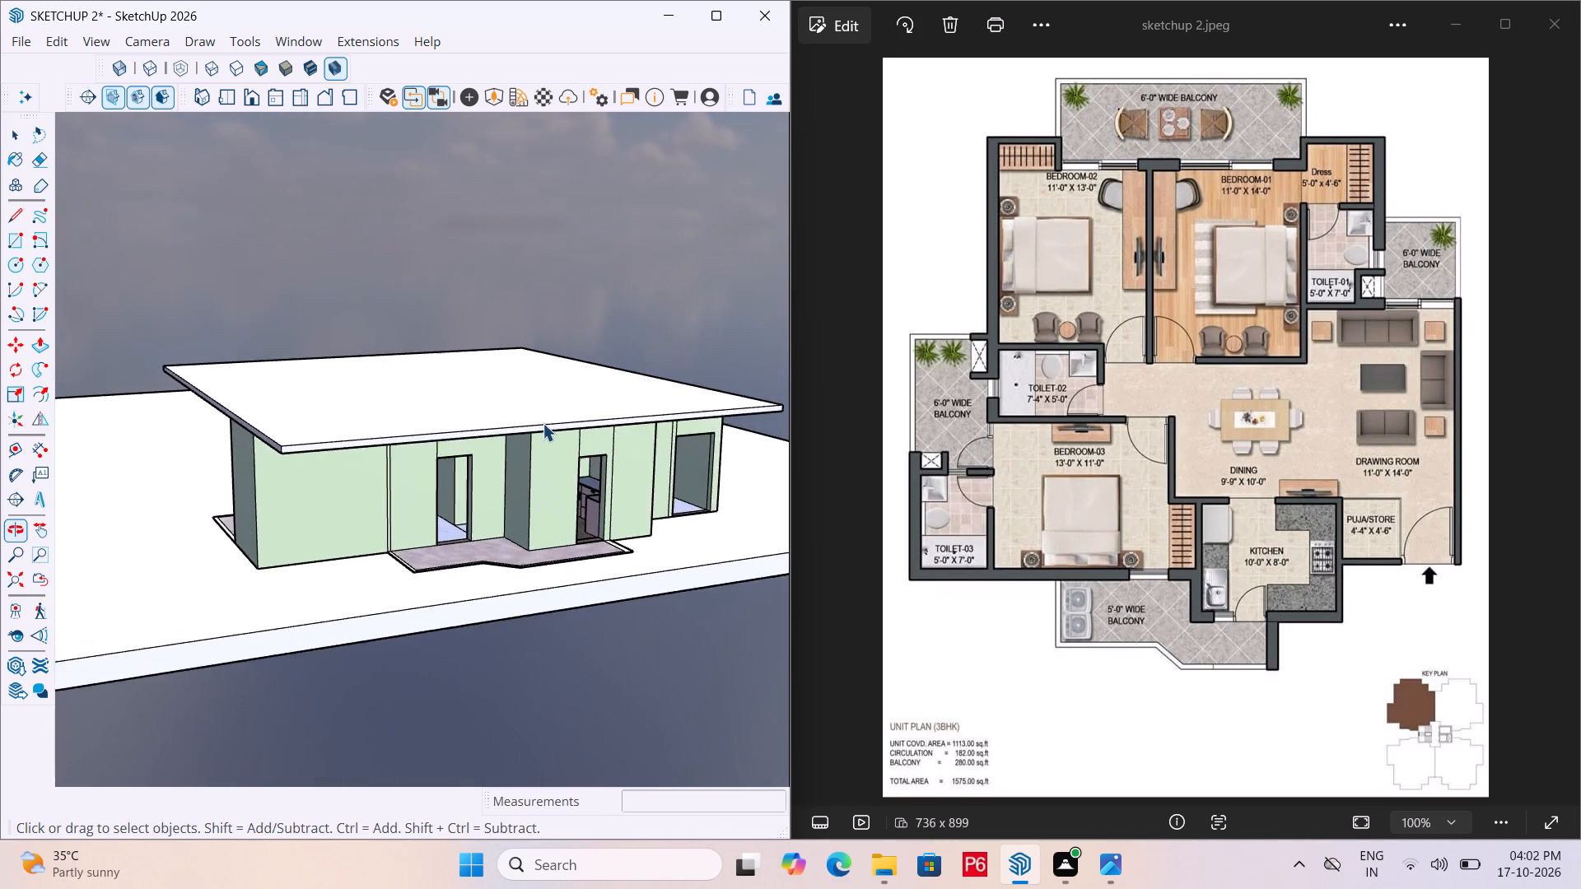
pyautogui.scroll(1, 543, 423)
pyautogui.scroll(5, 634, 519)
pyautogui.scroll(-5, 375, 507)
pyautogui.scroll(5, 582, 490)
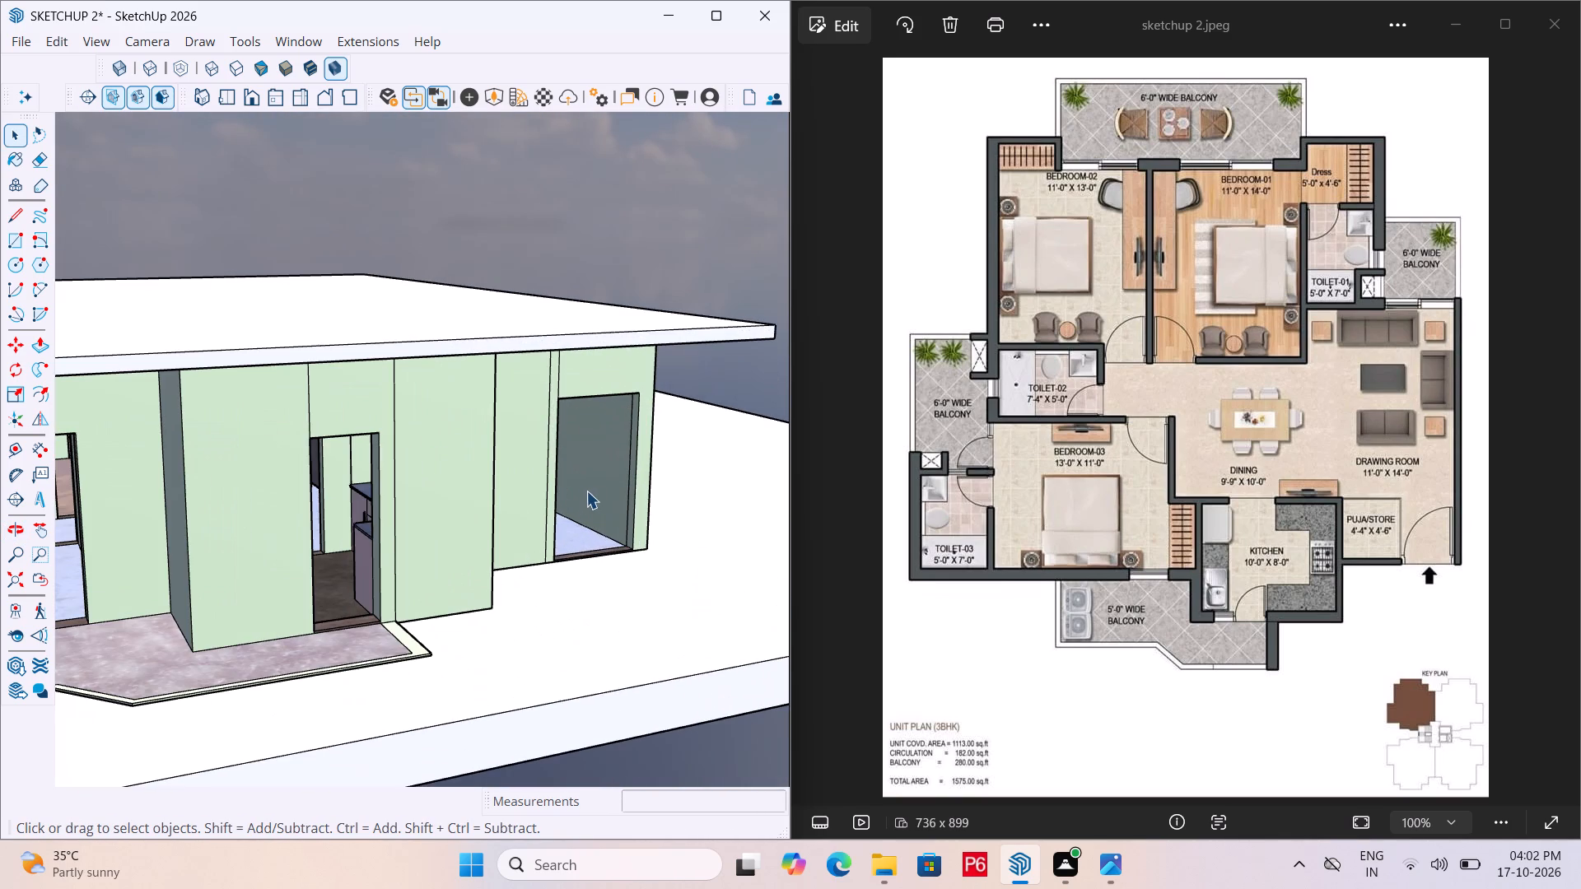
pyautogui.moveTo(628, 475); pyautogui.dragTo(283, 440, button='middle')
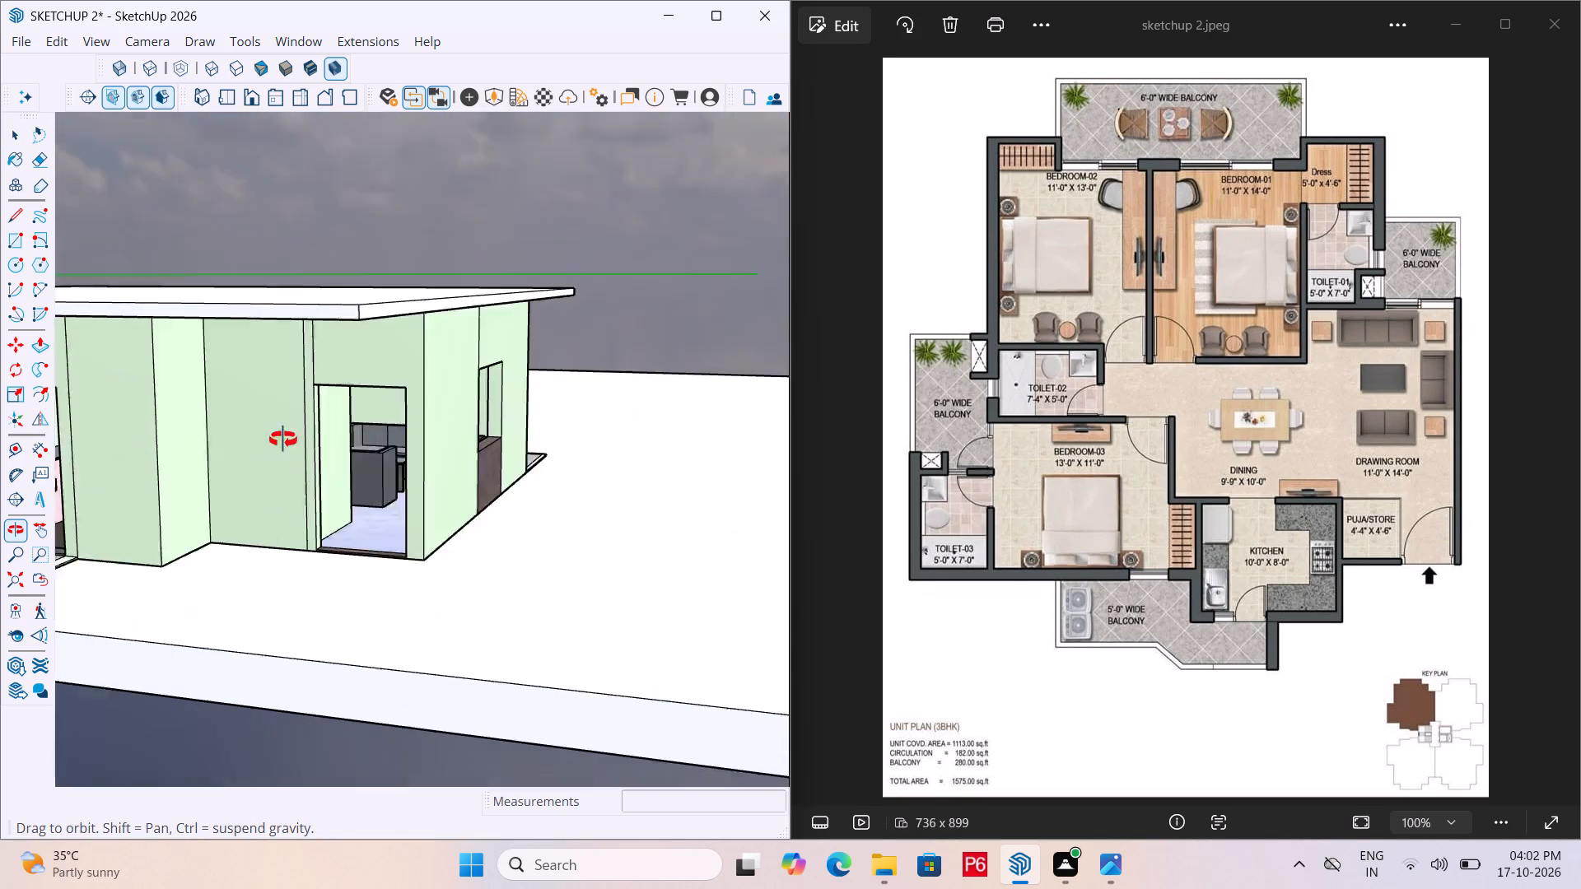
pyautogui.moveTo(283, 440); pyautogui.dragTo(263, 440, button='middle')
pyautogui.moveTo(262, 440); pyautogui.dragTo(324, 470, button='middle')
pyautogui.scroll(5, 326, 470)
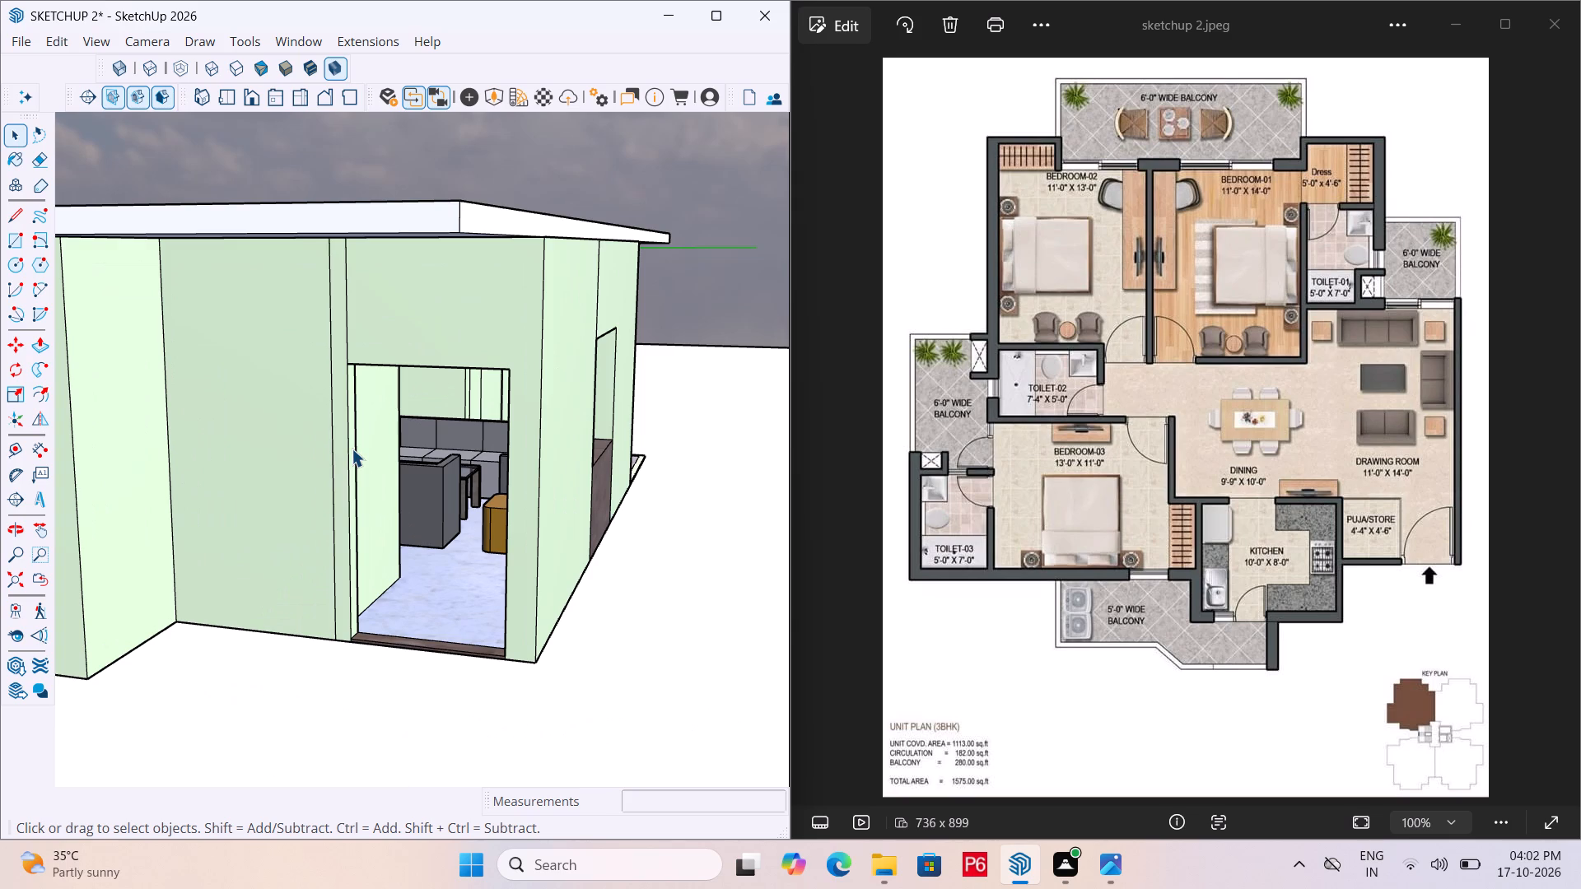
pyautogui.press('r')
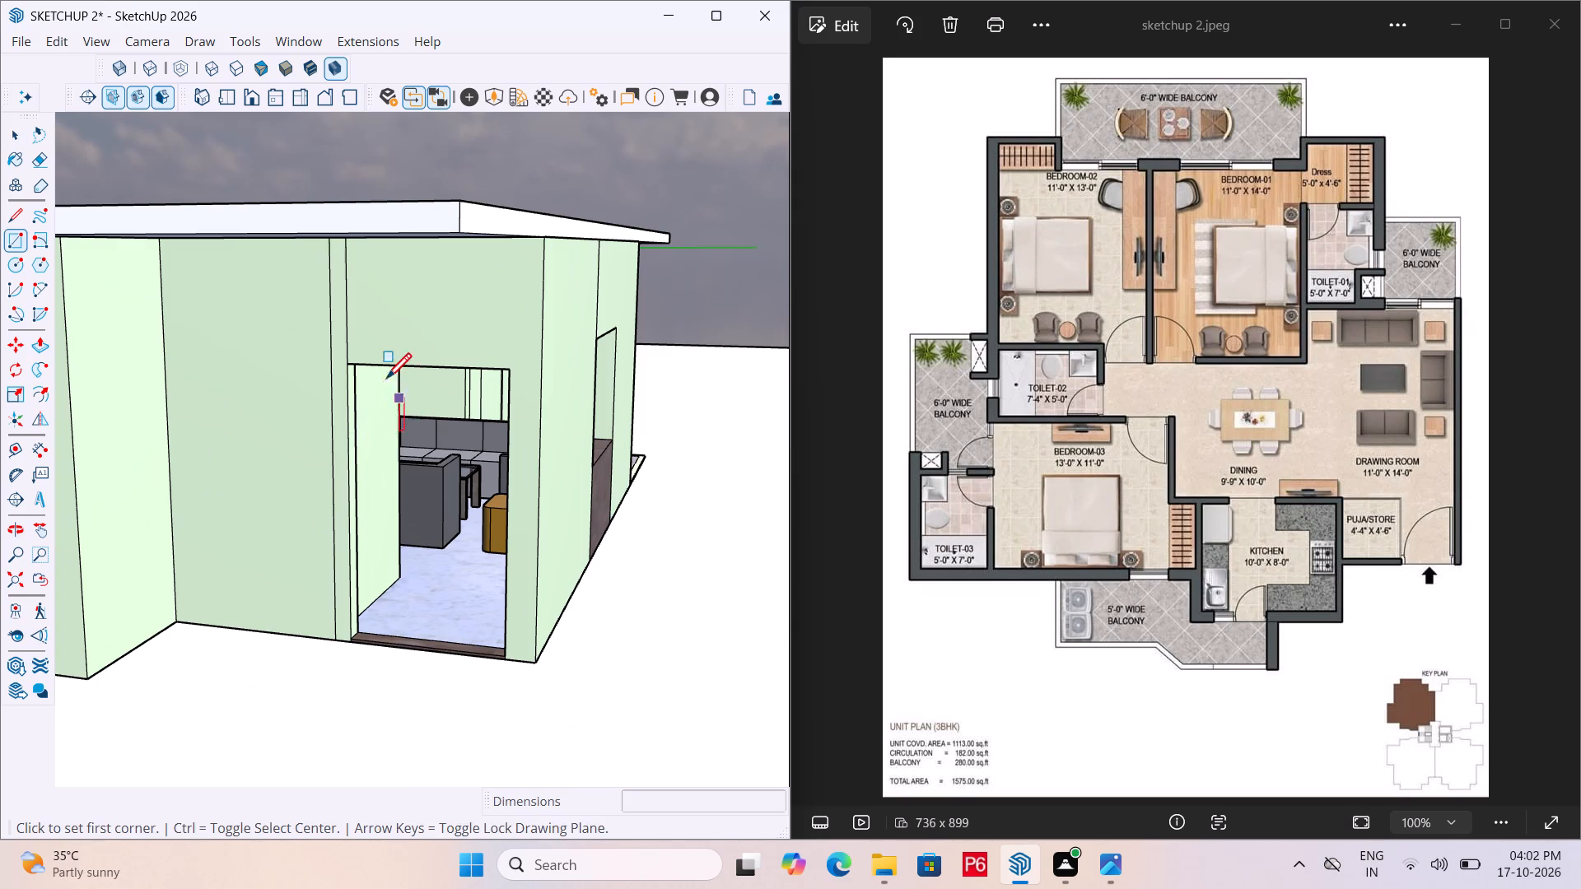
pyautogui.moveTo(392, 334); pyautogui.dragTo(287, 232, button='middle')
pyautogui.scroll(14, 240, 257)
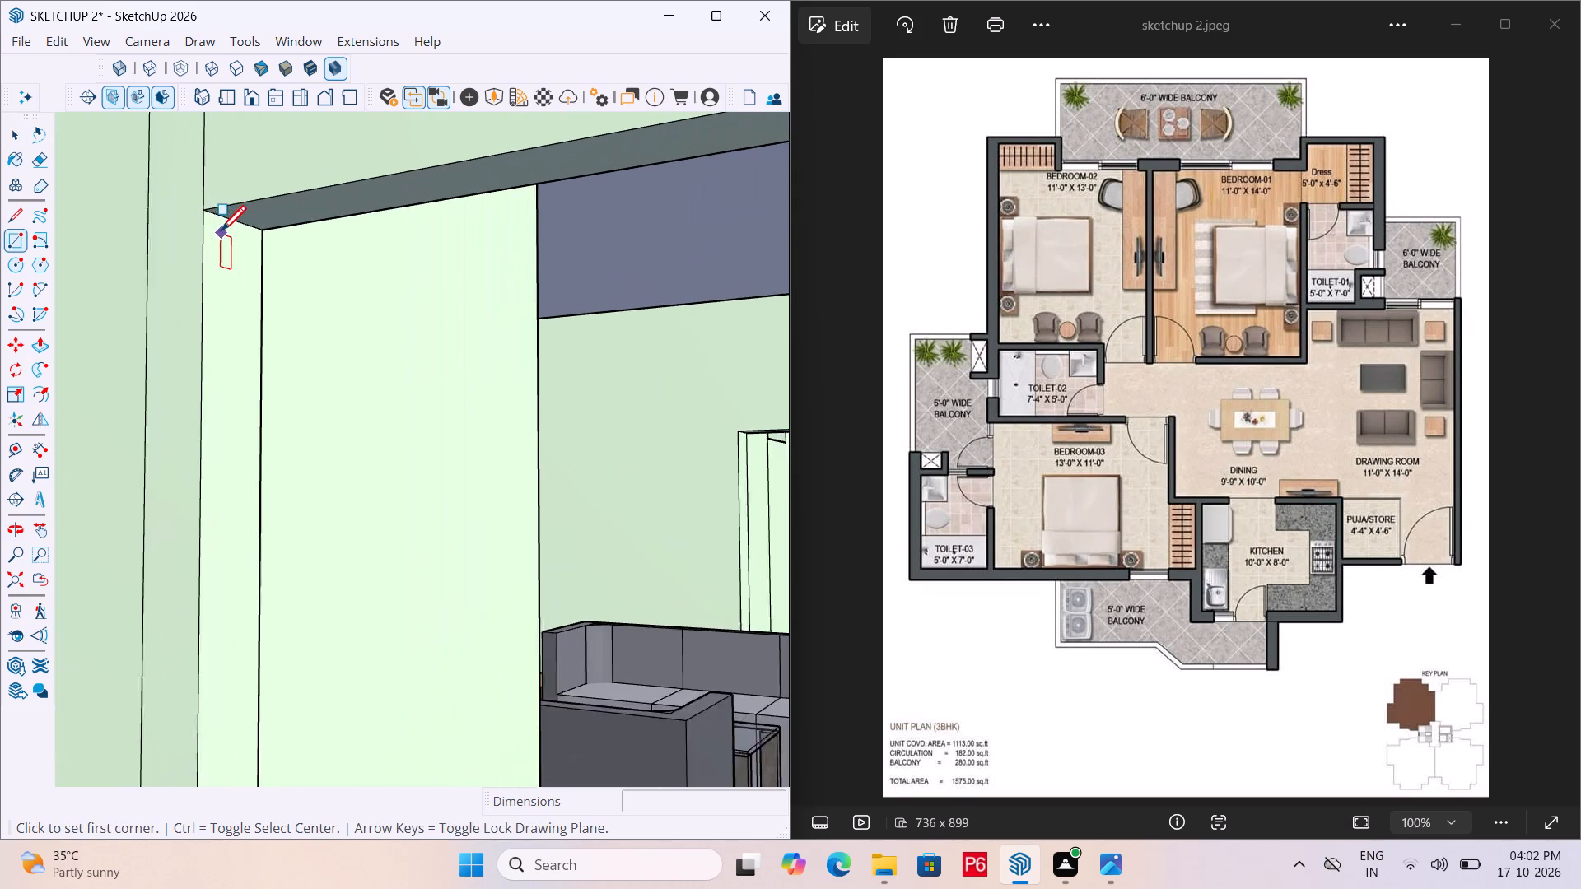
pyautogui.scroll(2, 221, 234)
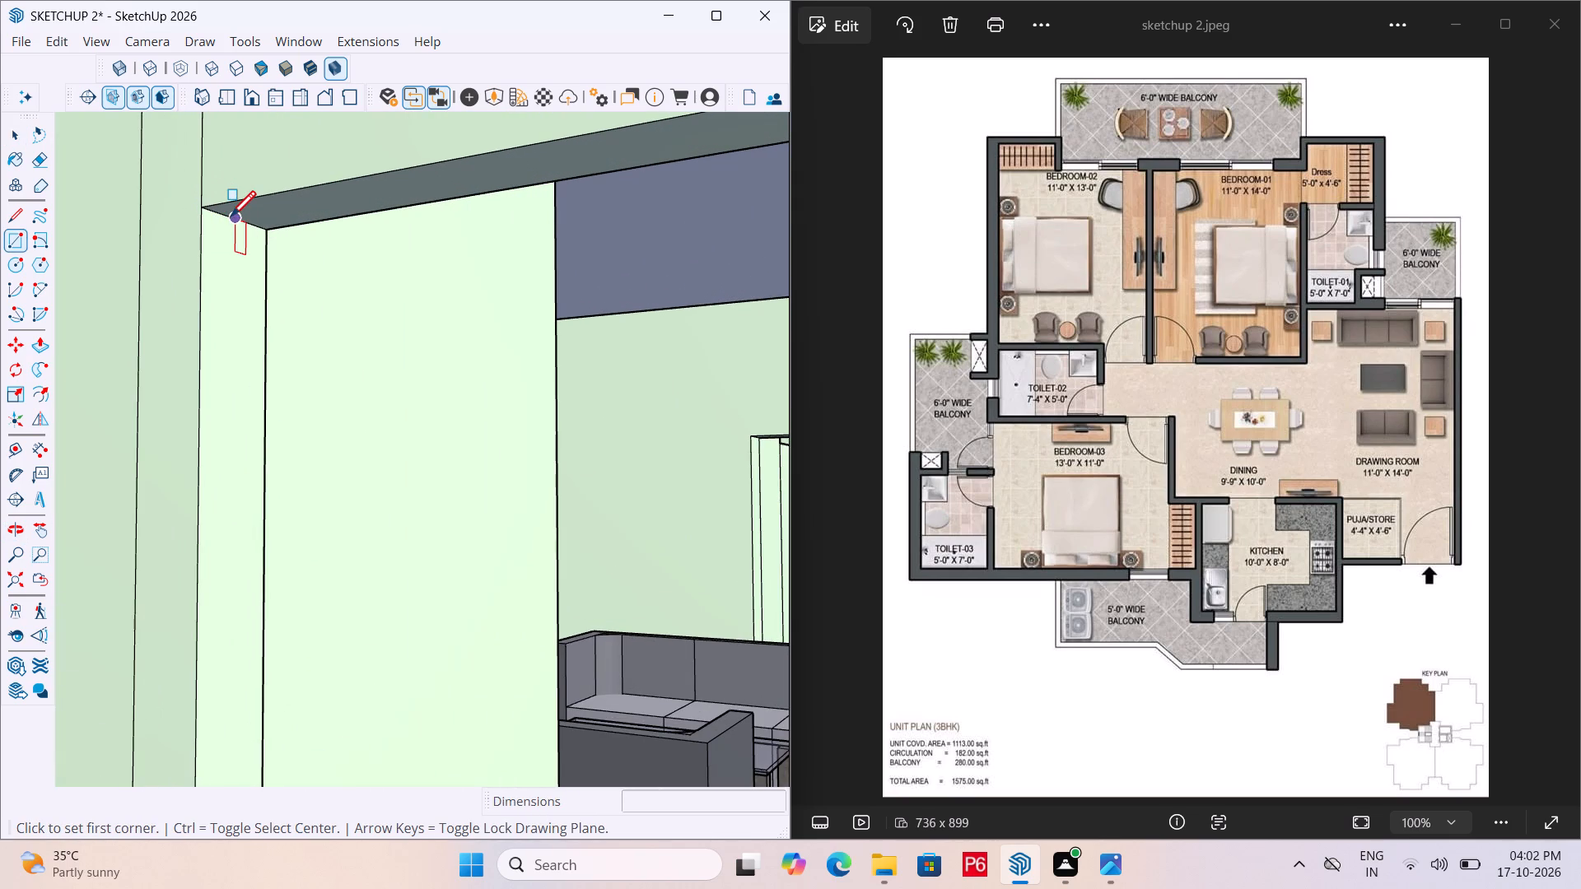
pyautogui.click(231, 219)
pyautogui.scroll(-7, 258, 362)
pyautogui.scroll(-7, 244, 286)
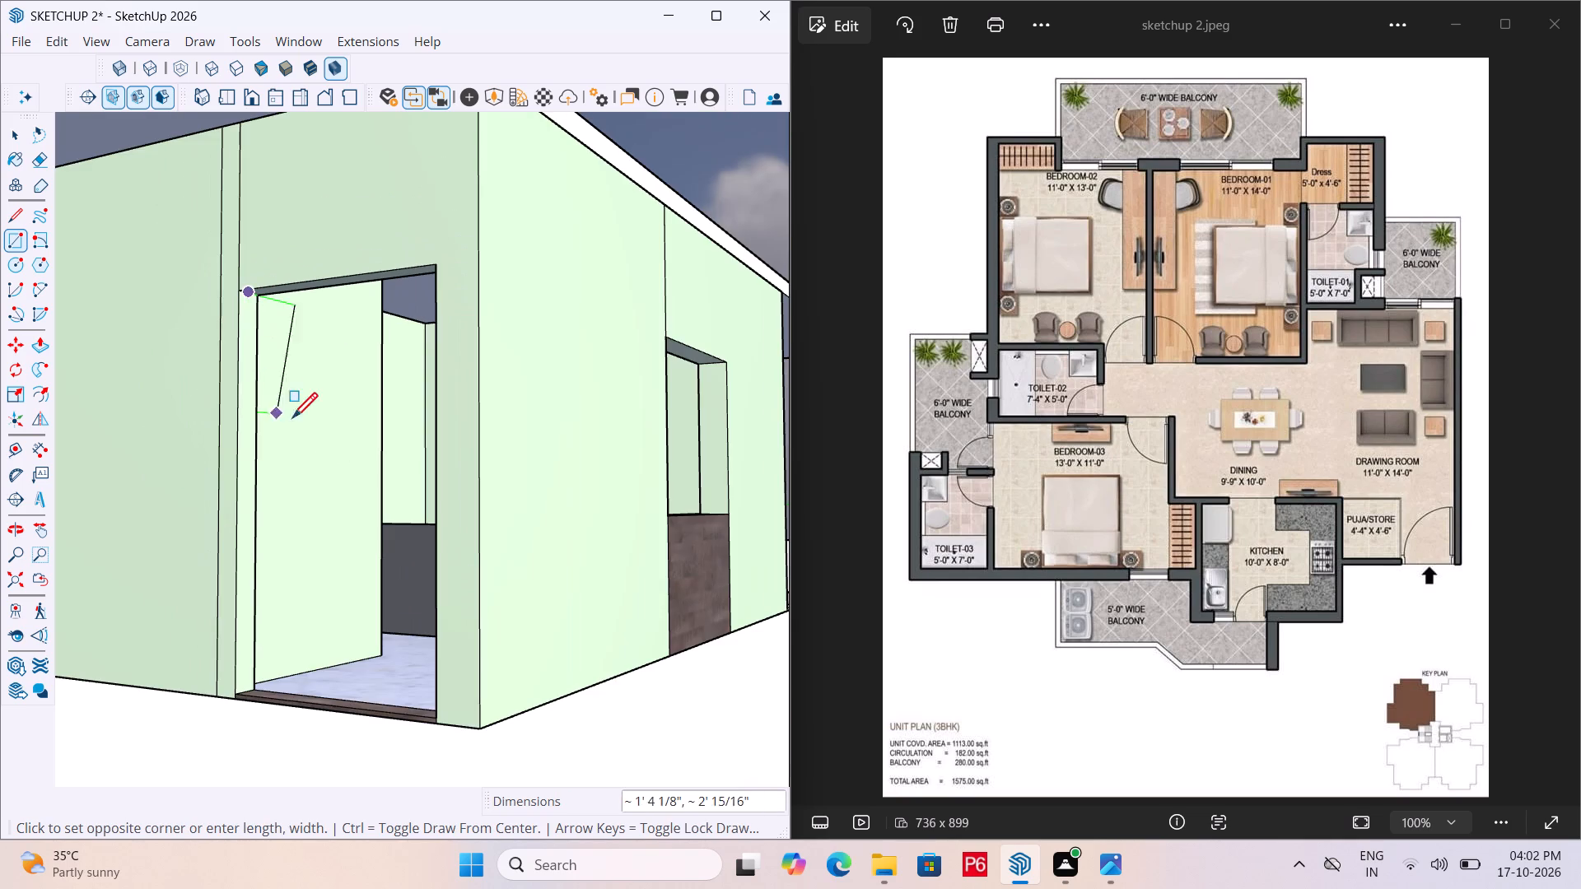
pyautogui.moveTo(350, 695); pyautogui.dragTo(693, 752, button='middle')
pyautogui.scroll(-6, 282, 615)
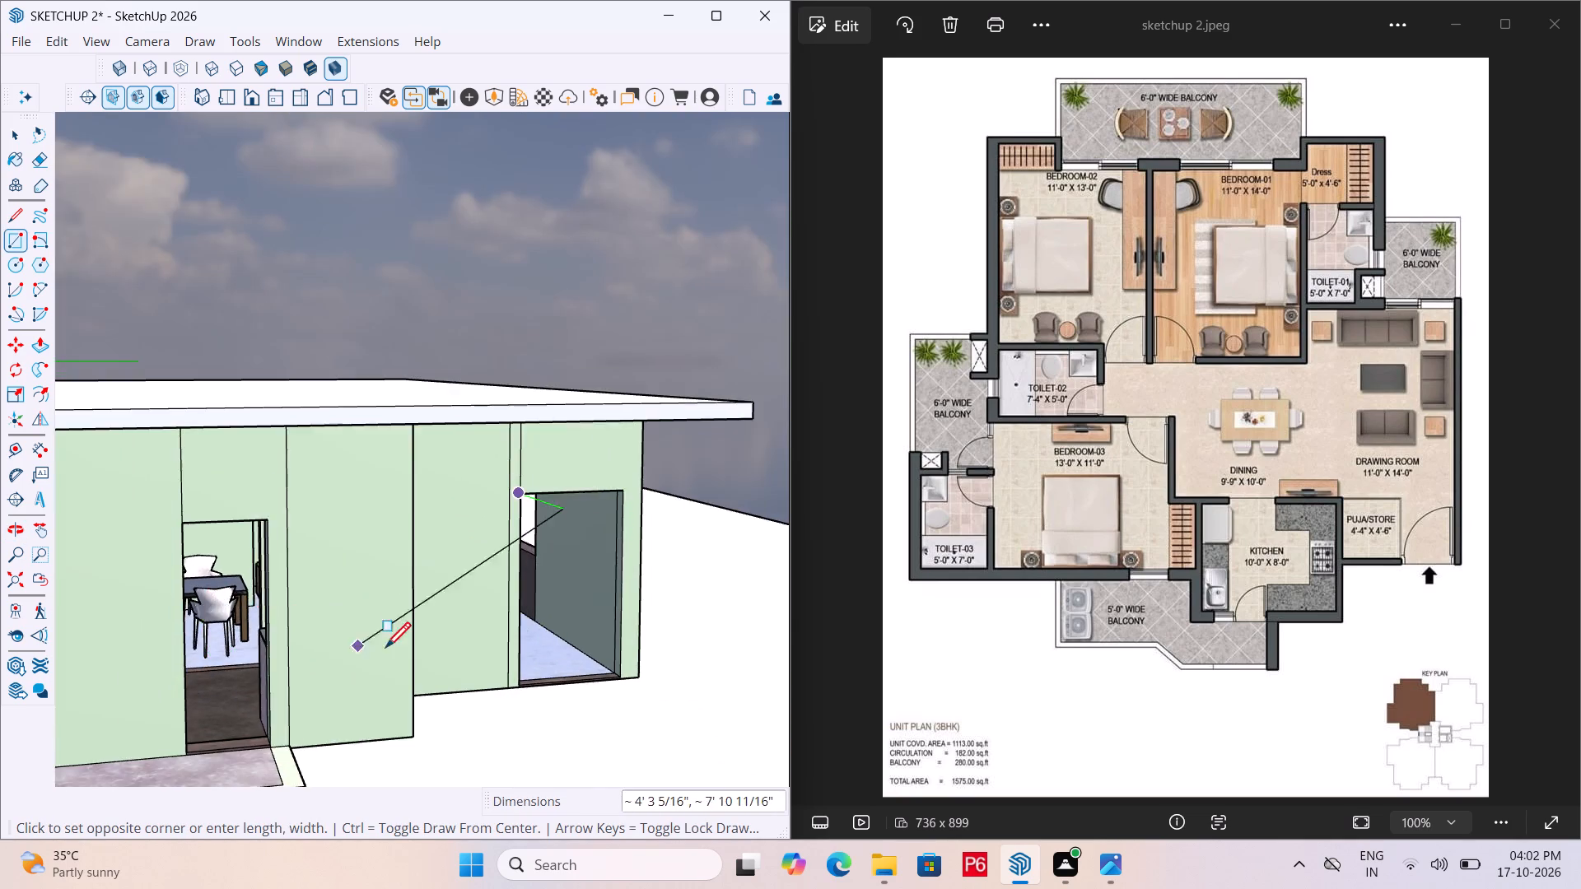
pyautogui.scroll(18, 462, 643)
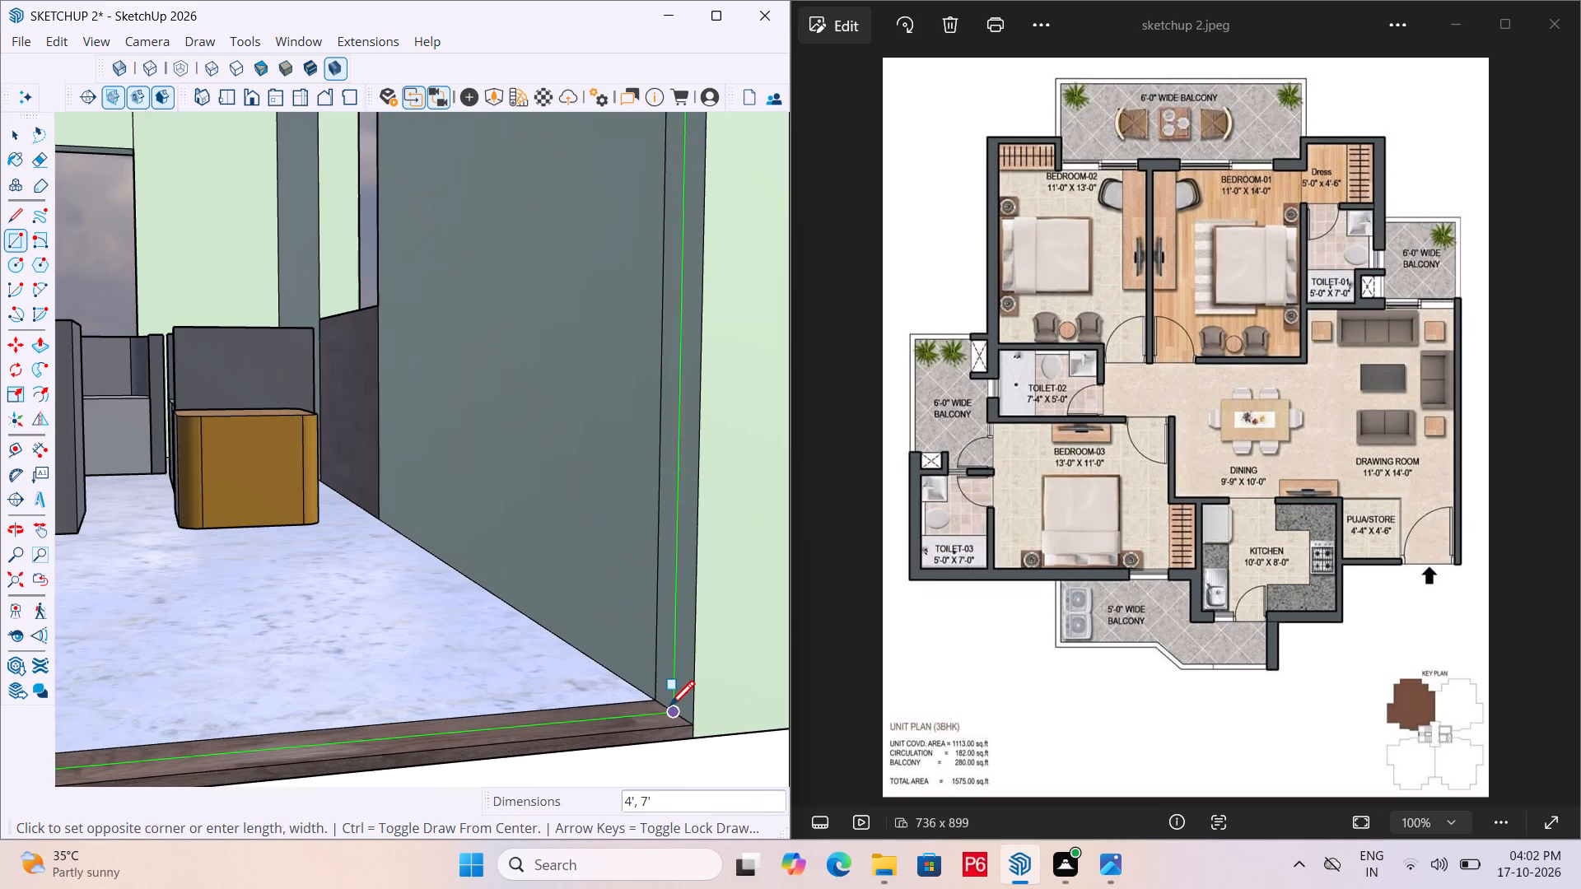
pyautogui.click(669, 709)
# Make a group from the new entrance door rectangle, including its face and edges.
pyautogui.scroll(-7, 590, 600)
pyautogui.press('space')
pyautogui.tripleClick(545, 446)
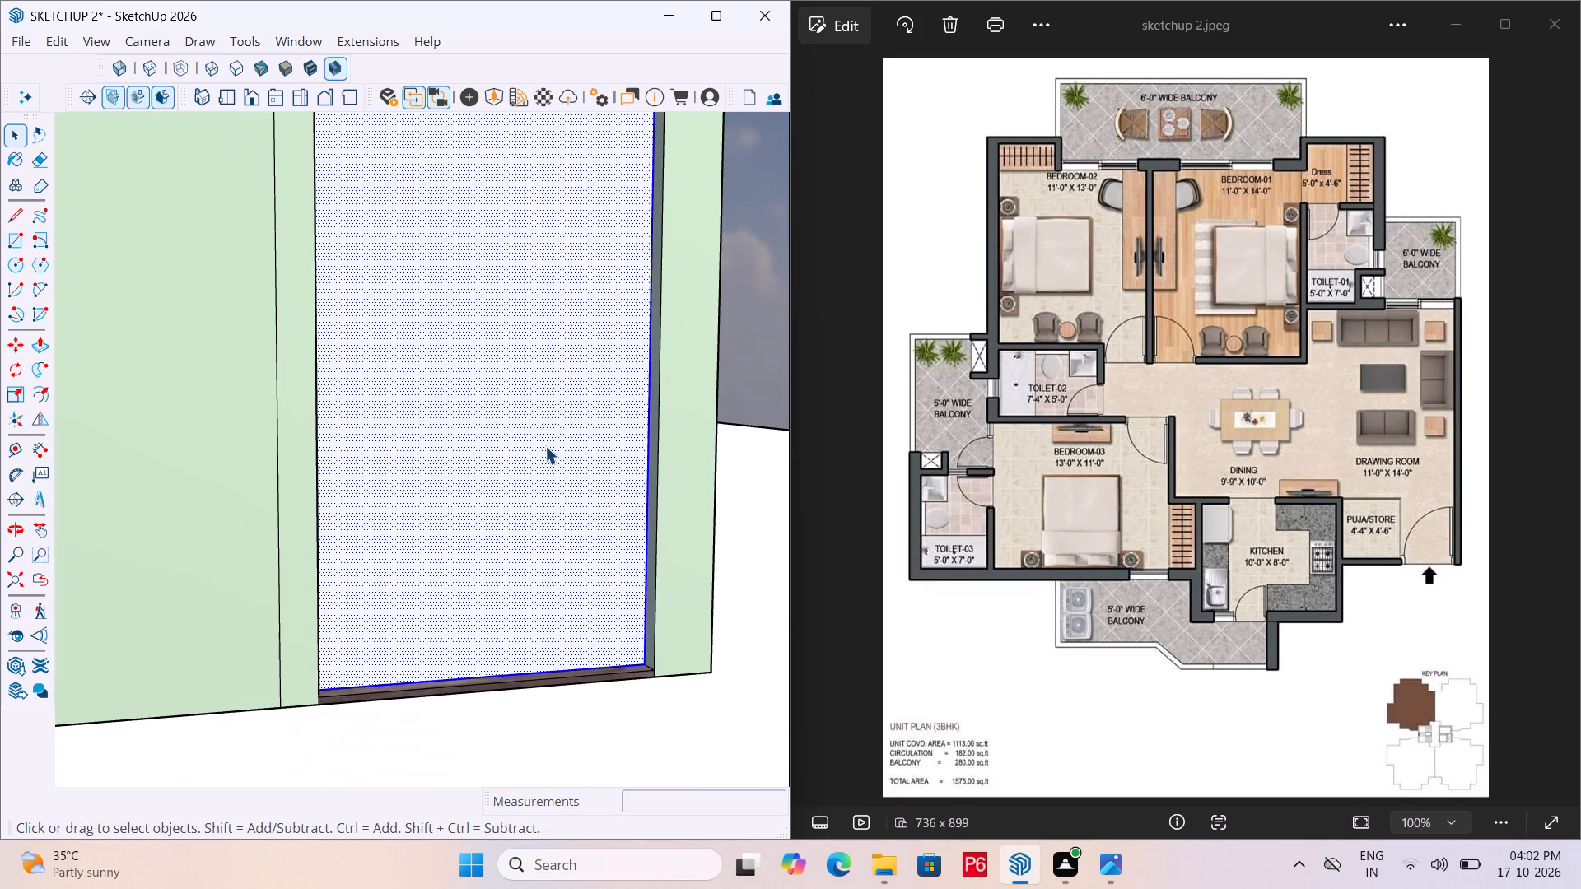
pyautogui.click(545, 446)
pyautogui.rightClick(538, 446)
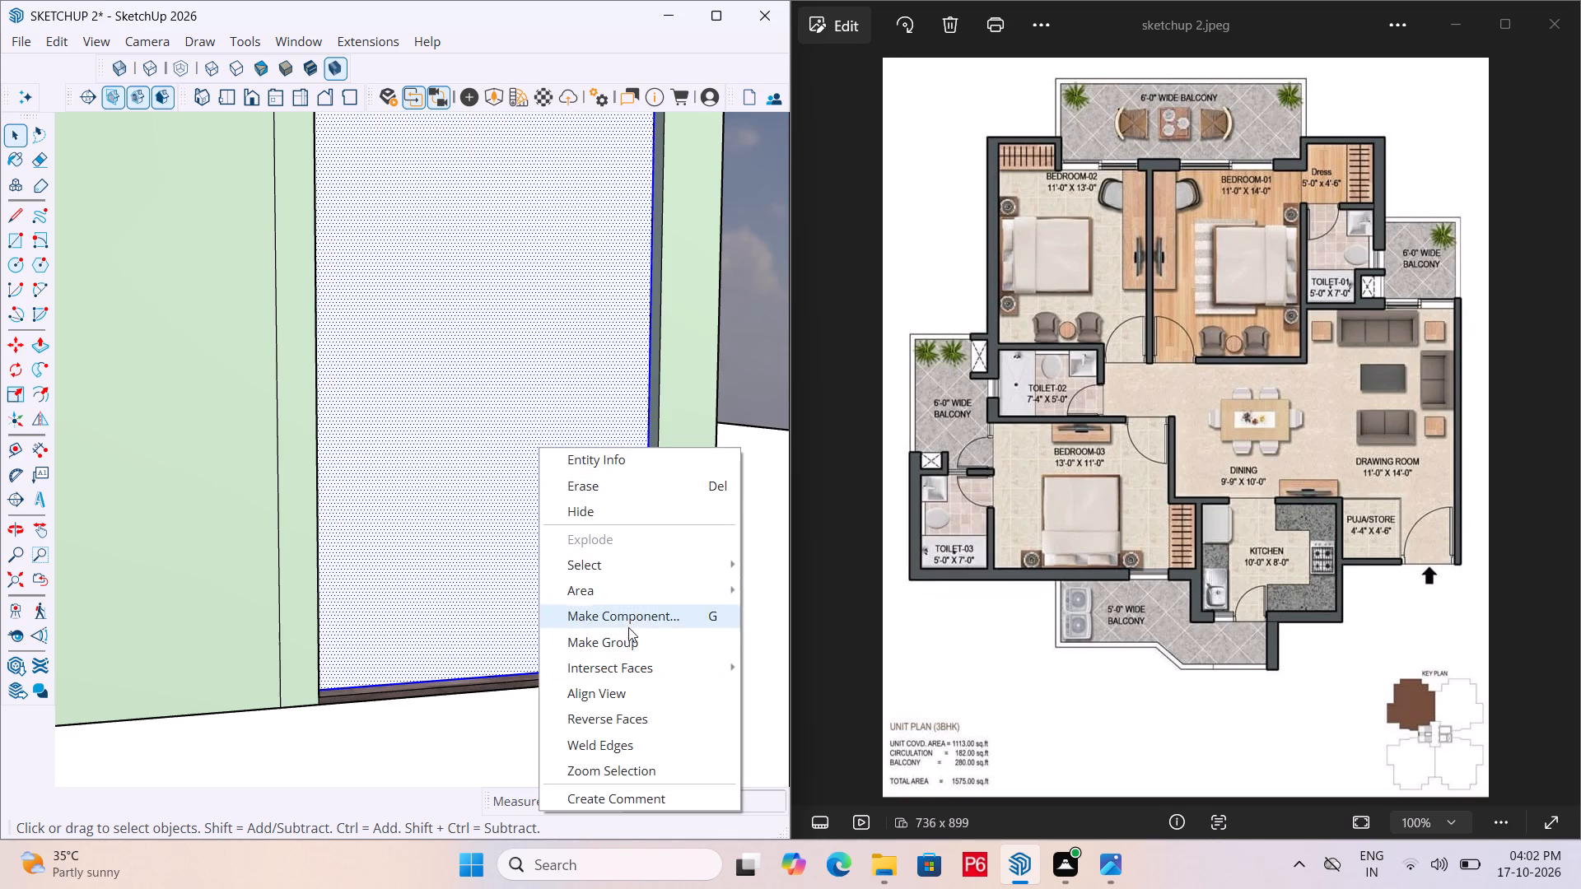
pyautogui.click(628, 642)
# Move the door panel group out of the entrance opening to the clear ground beside the building.
pyautogui.press('m')
pyautogui.click(595, 614)
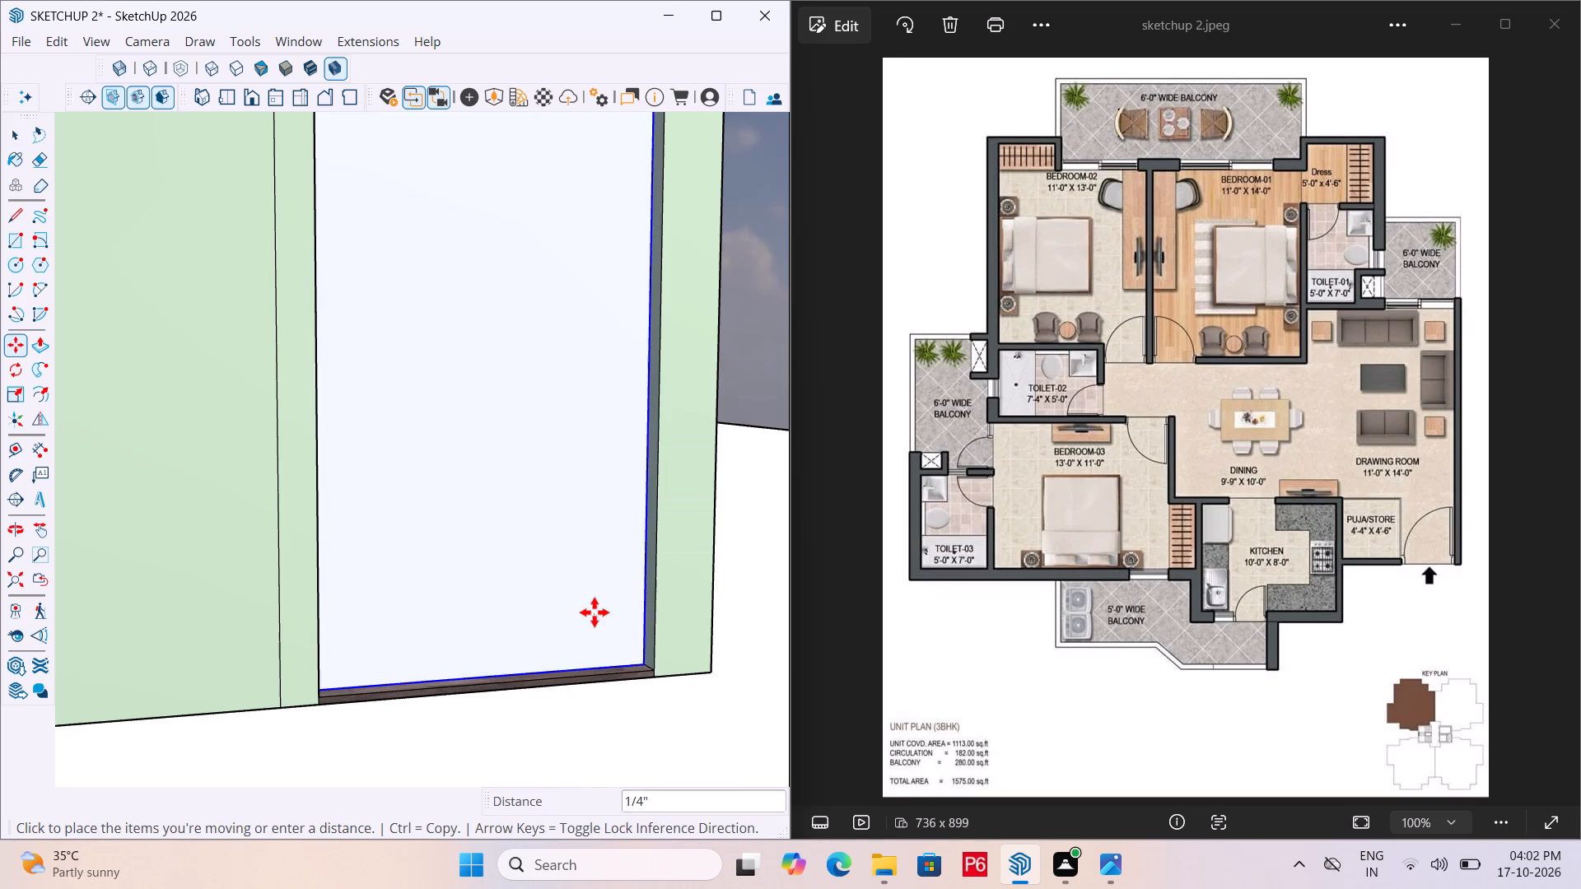
pyautogui.scroll(-6, 411, 537)
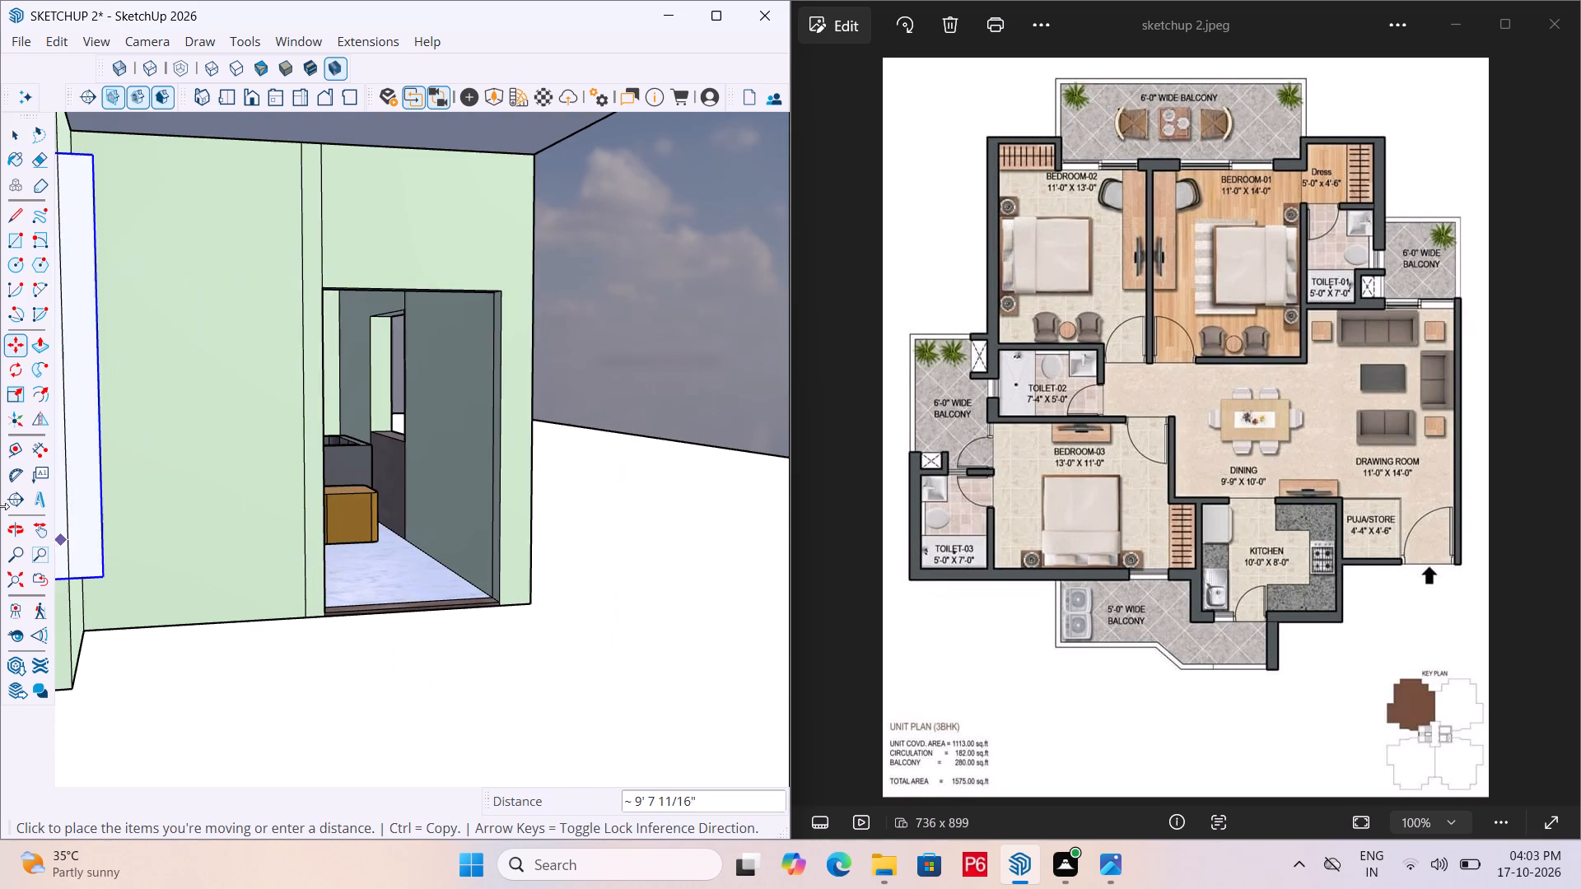
pyautogui.scroll(-6, 65, 472)
pyautogui.doubleClick(553, 535)
pyautogui.press('space')
# Open the door panel group for editing.
pyautogui.scroll(3, 542, 442)
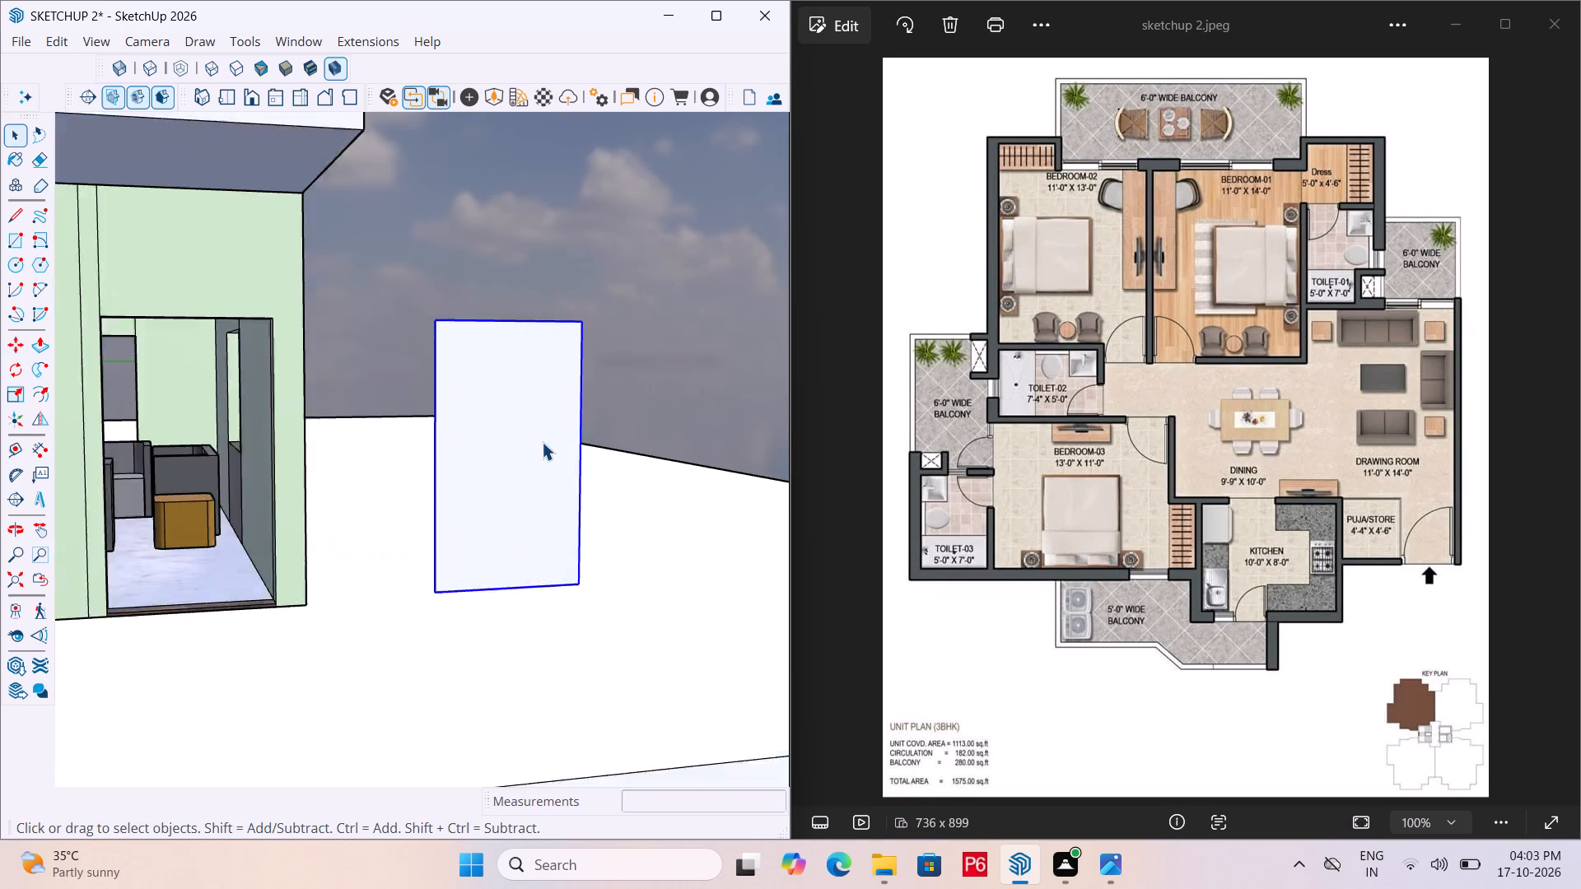
pyautogui.scroll(2, 542, 442)
pyautogui.doubleClick(510, 421)
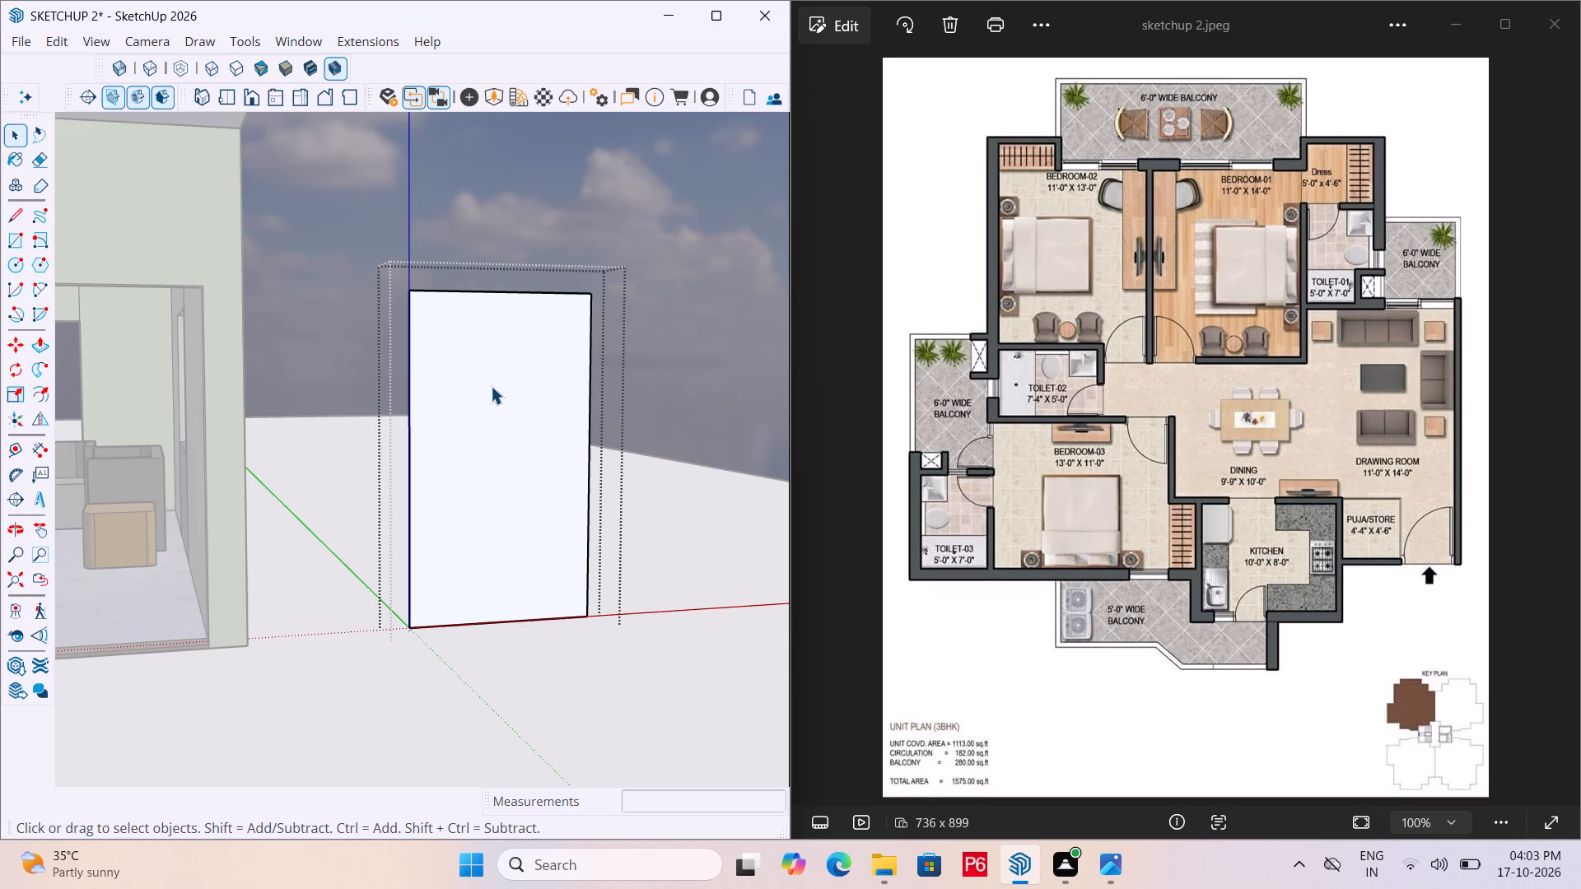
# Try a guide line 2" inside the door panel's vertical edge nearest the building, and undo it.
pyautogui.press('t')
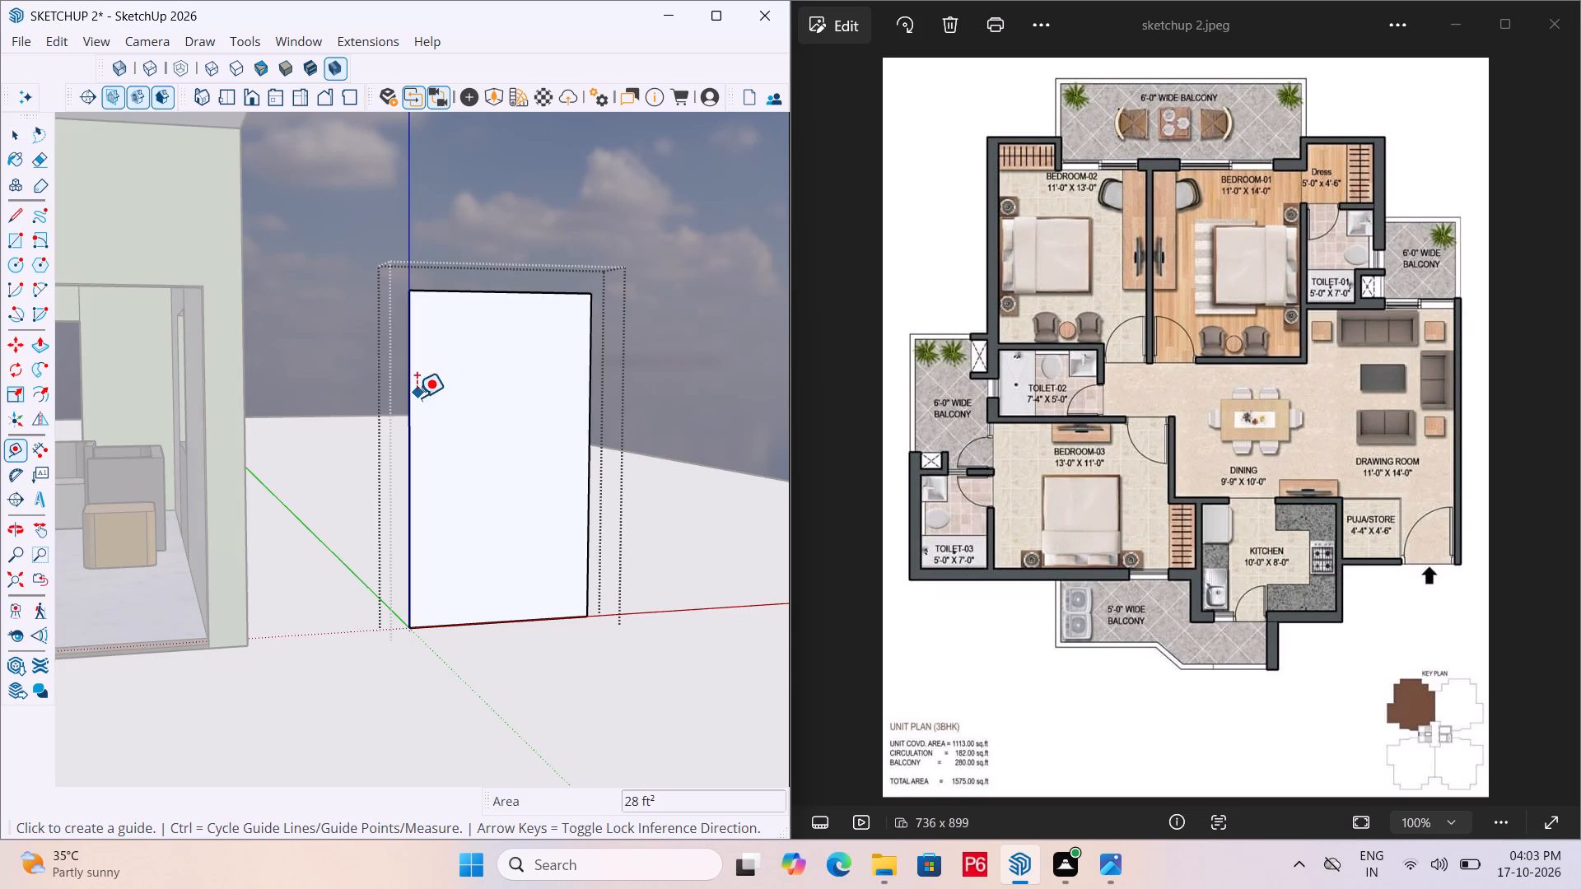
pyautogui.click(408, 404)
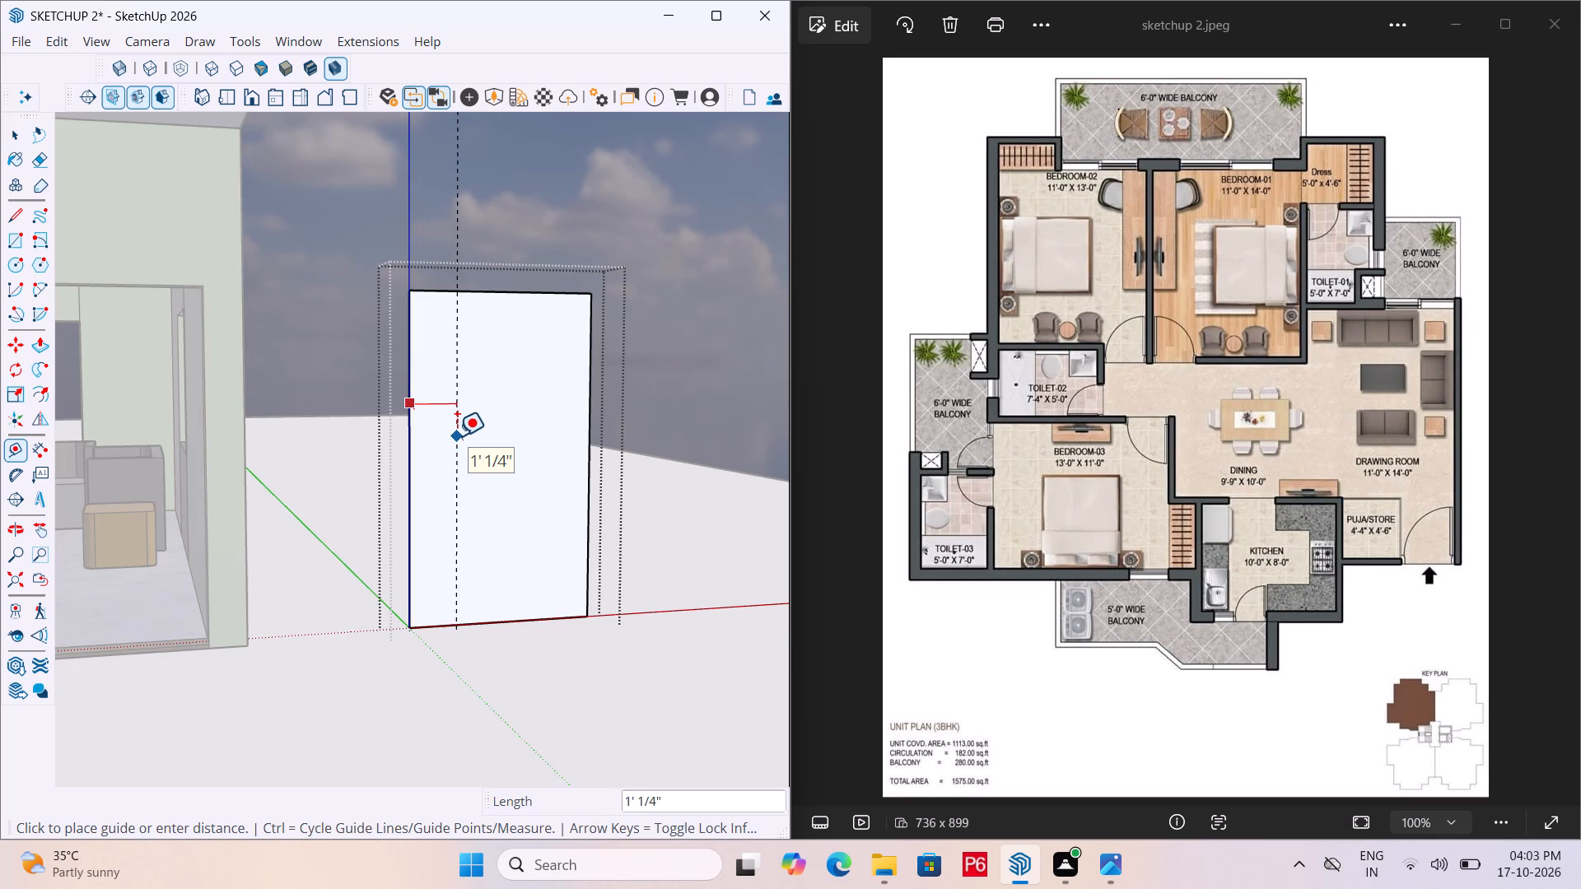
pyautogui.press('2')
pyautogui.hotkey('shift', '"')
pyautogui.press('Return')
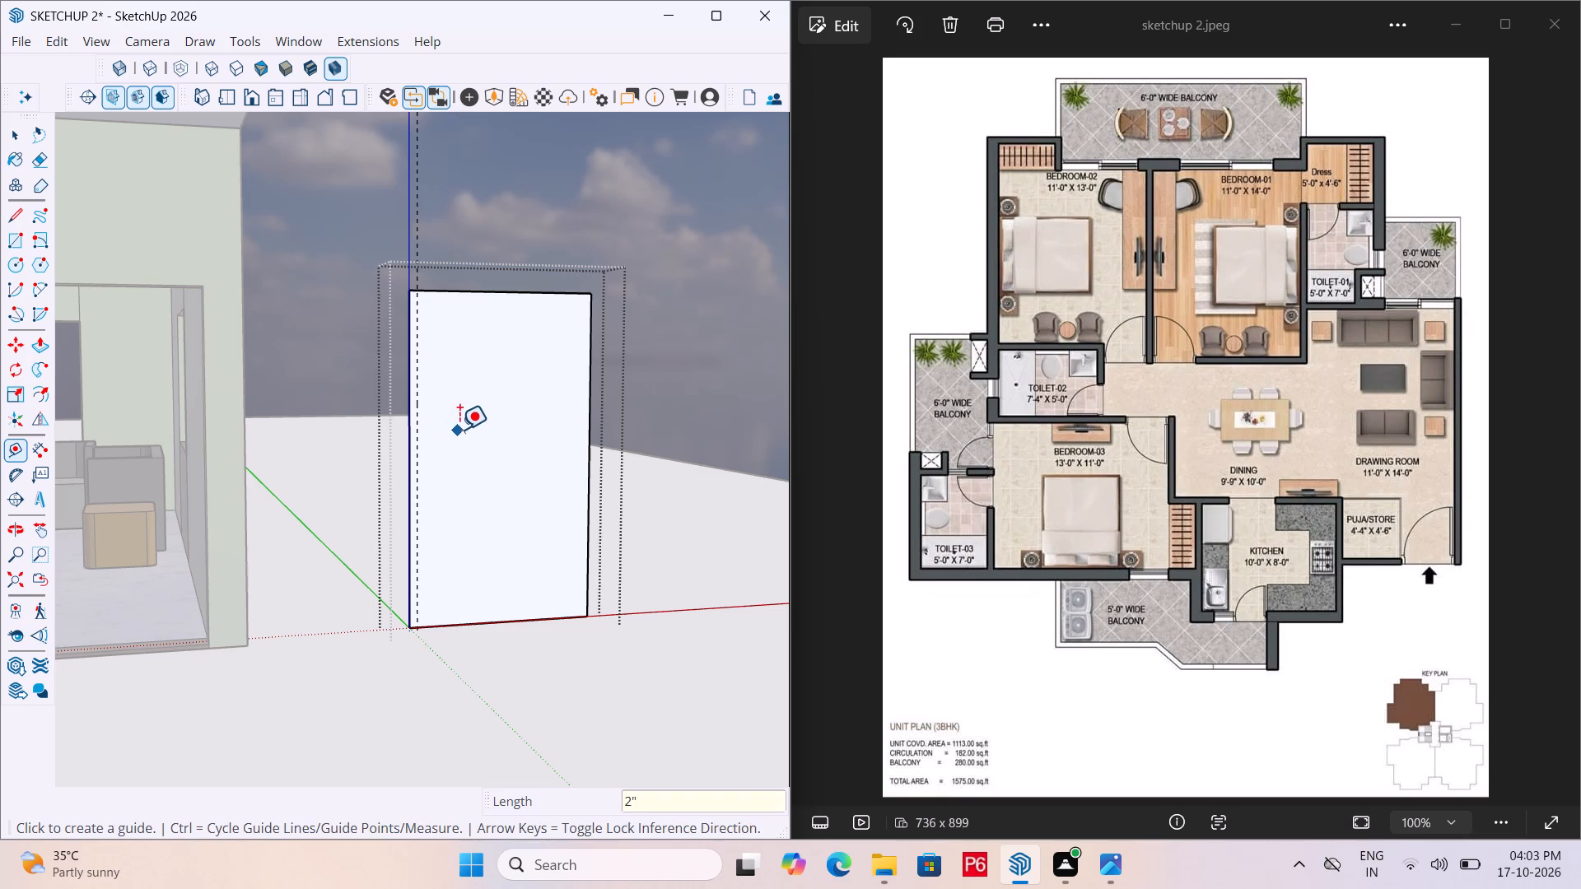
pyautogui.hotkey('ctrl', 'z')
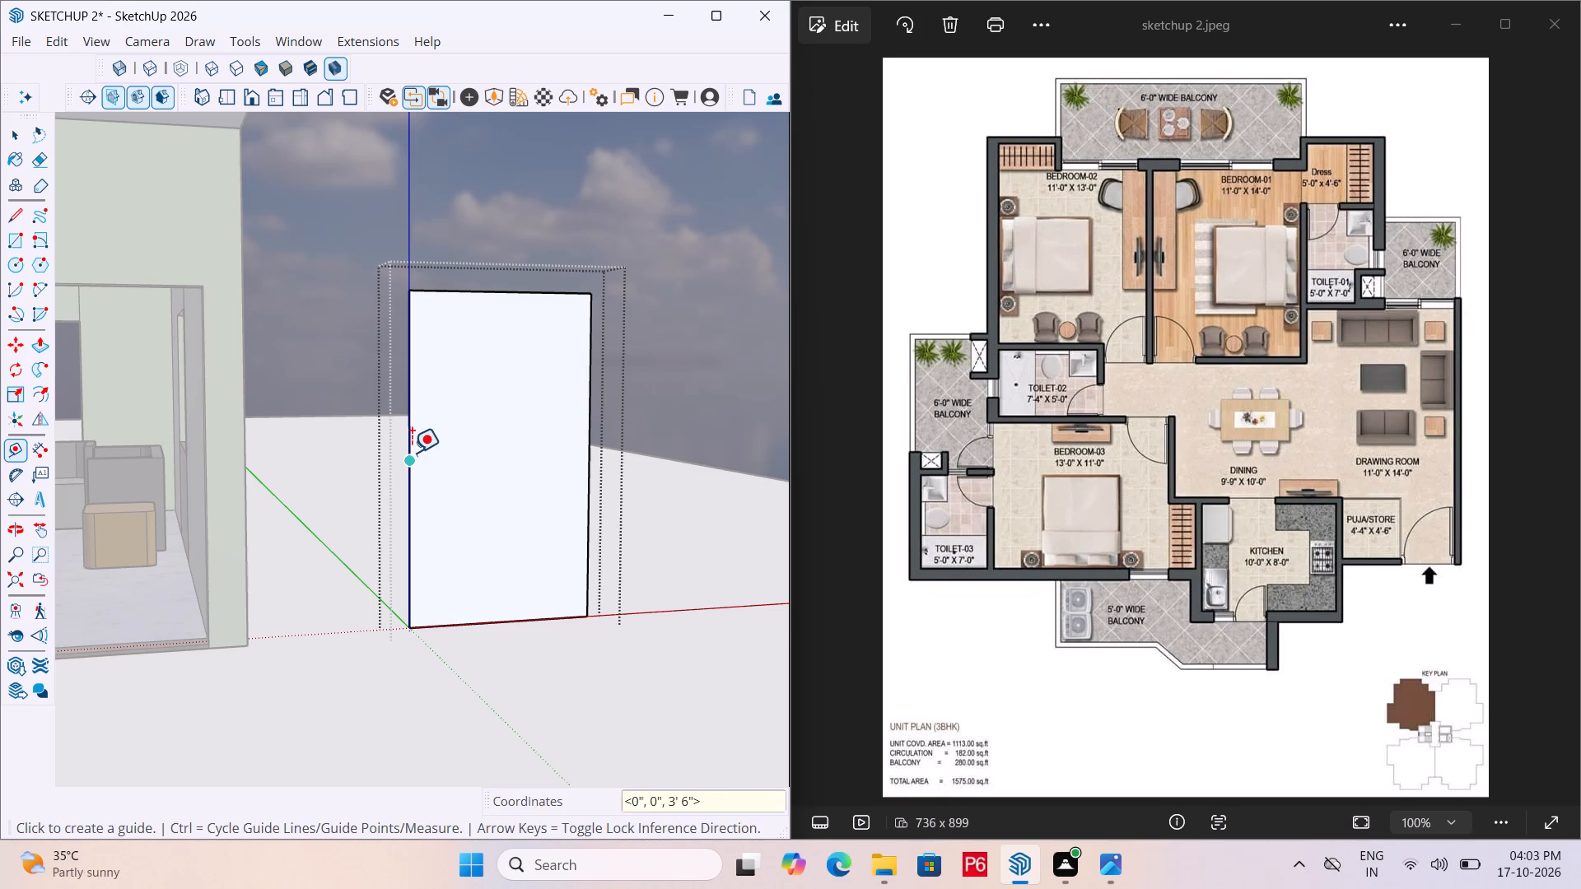
# Place guide lines 3" inside all four edges of the door panel.
pyautogui.click(413, 453)
pyautogui.write('3"')
pyautogui.press('Return')
pyautogui.scroll(3, 593, 426)
pyautogui.click(587, 431)
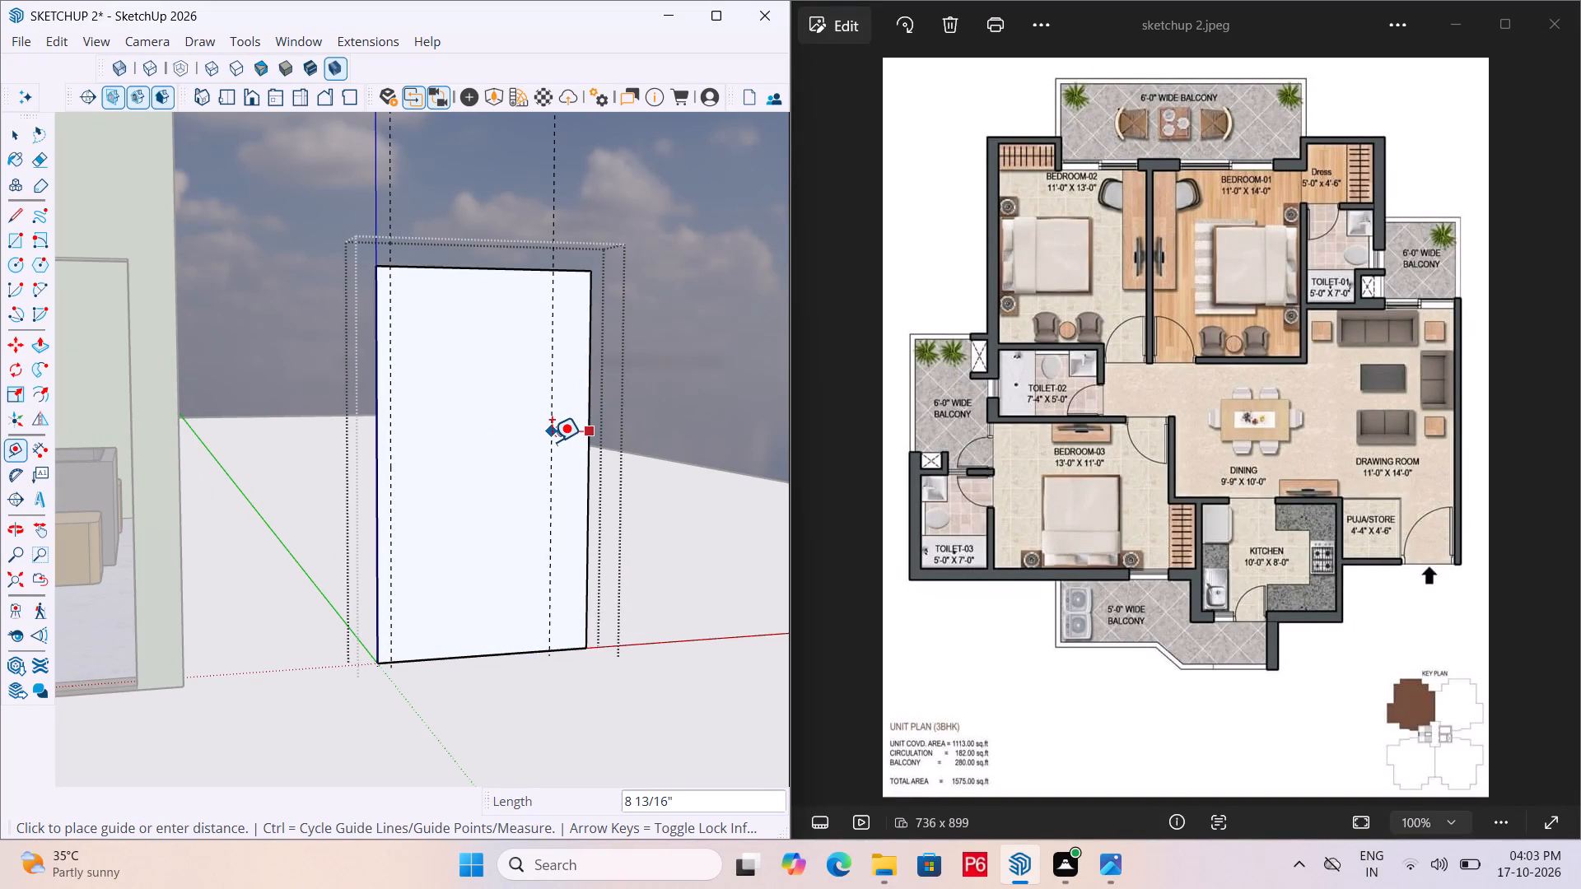
pyautogui.write('3"')
pyautogui.press('Return')
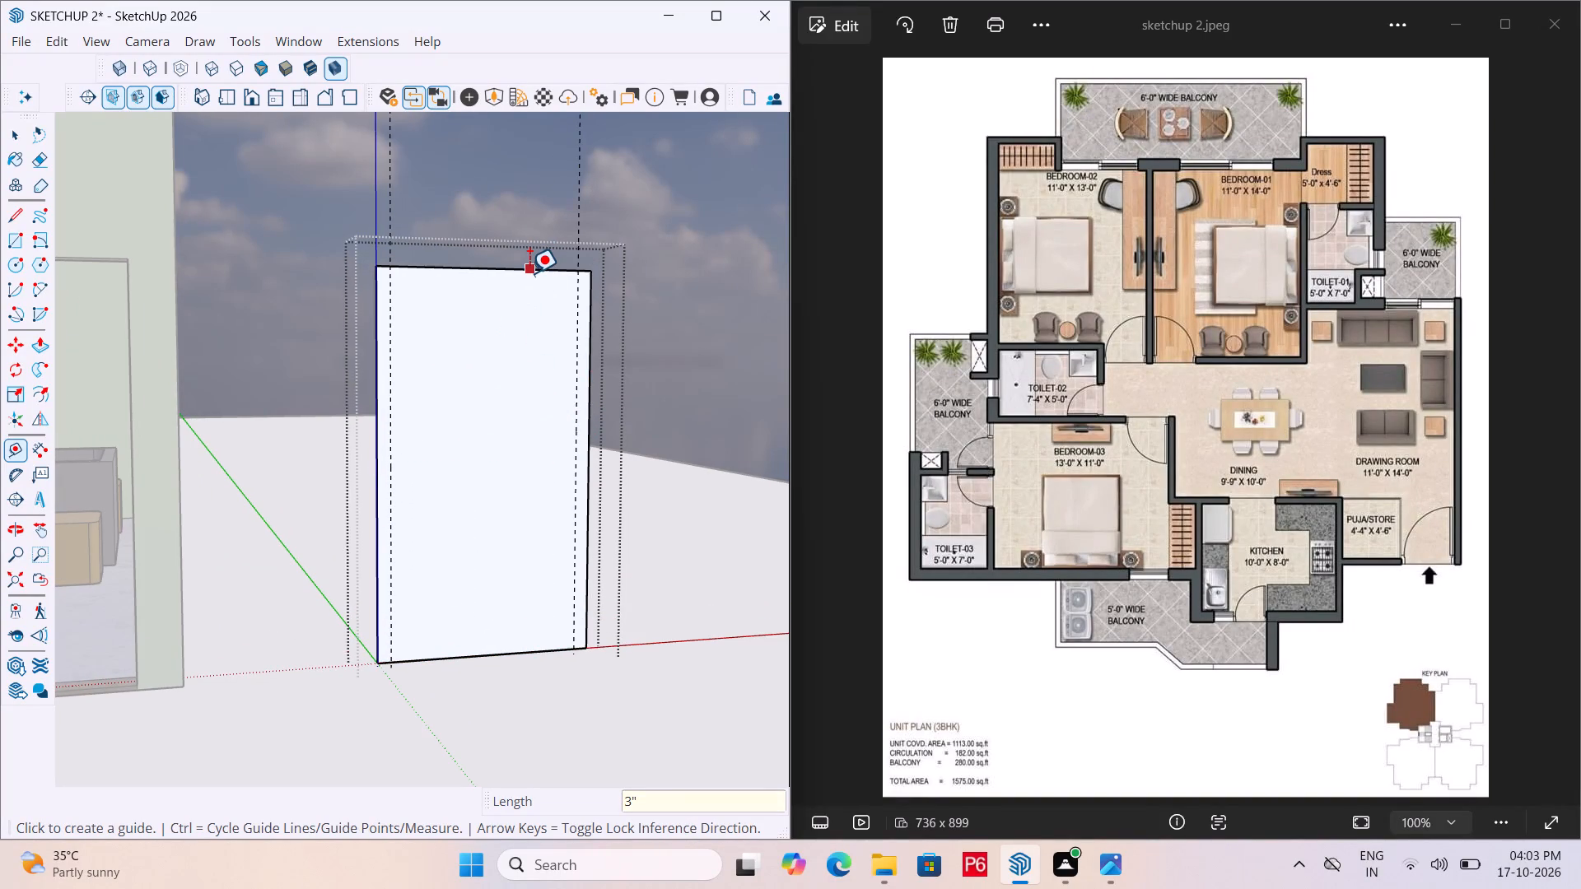
pyautogui.click(529, 273)
pyautogui.write('3"')
pyautogui.press('Return')
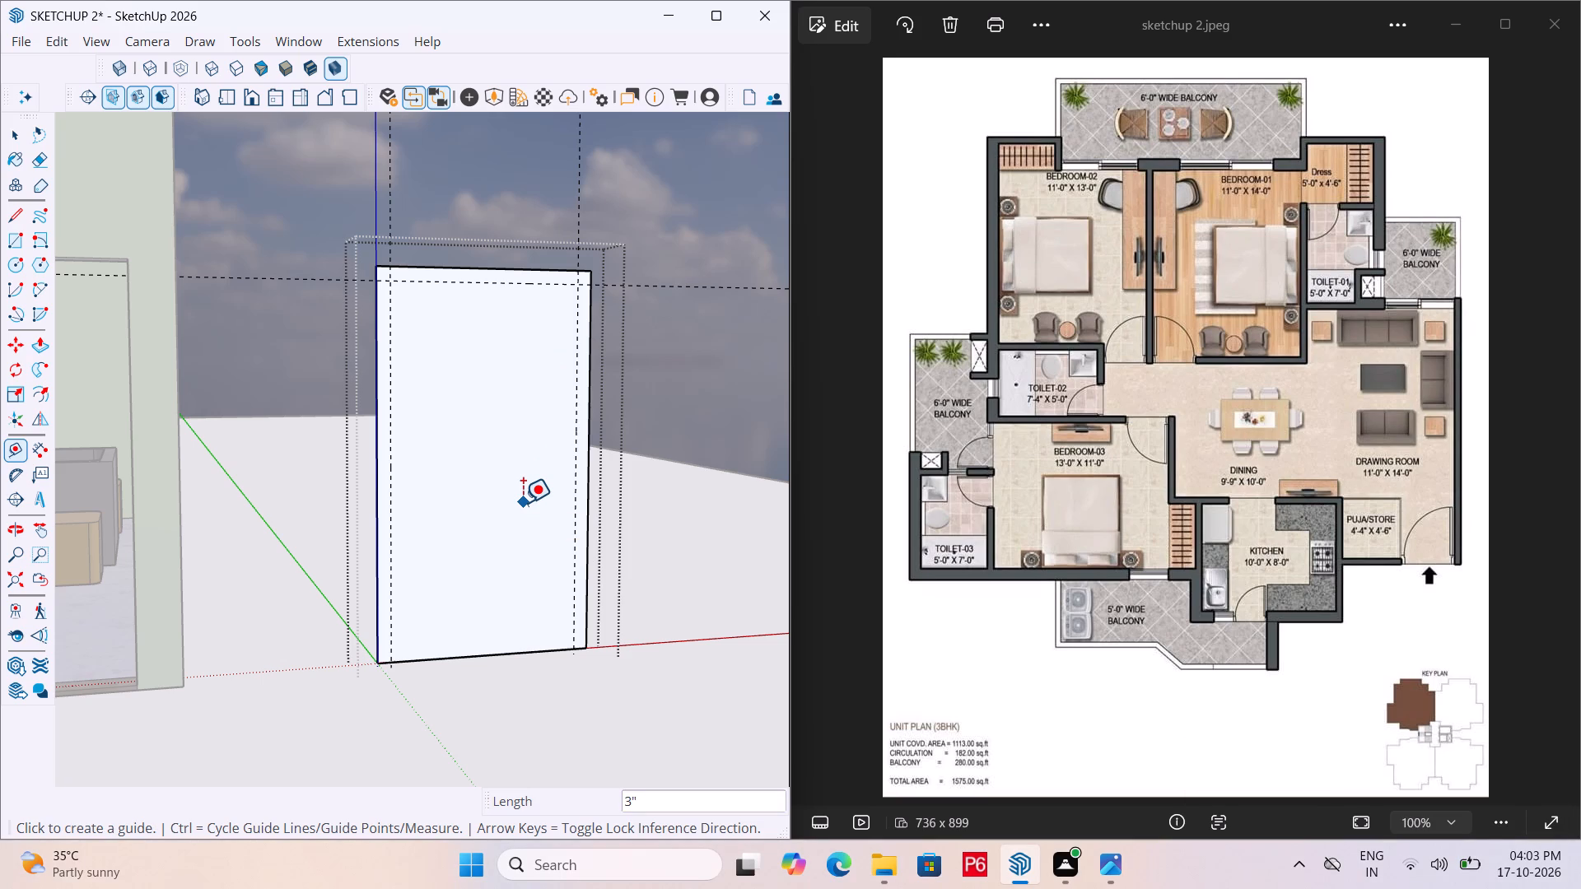
pyautogui.click(473, 656)
pyautogui.write('3"')
pyautogui.press('Return')
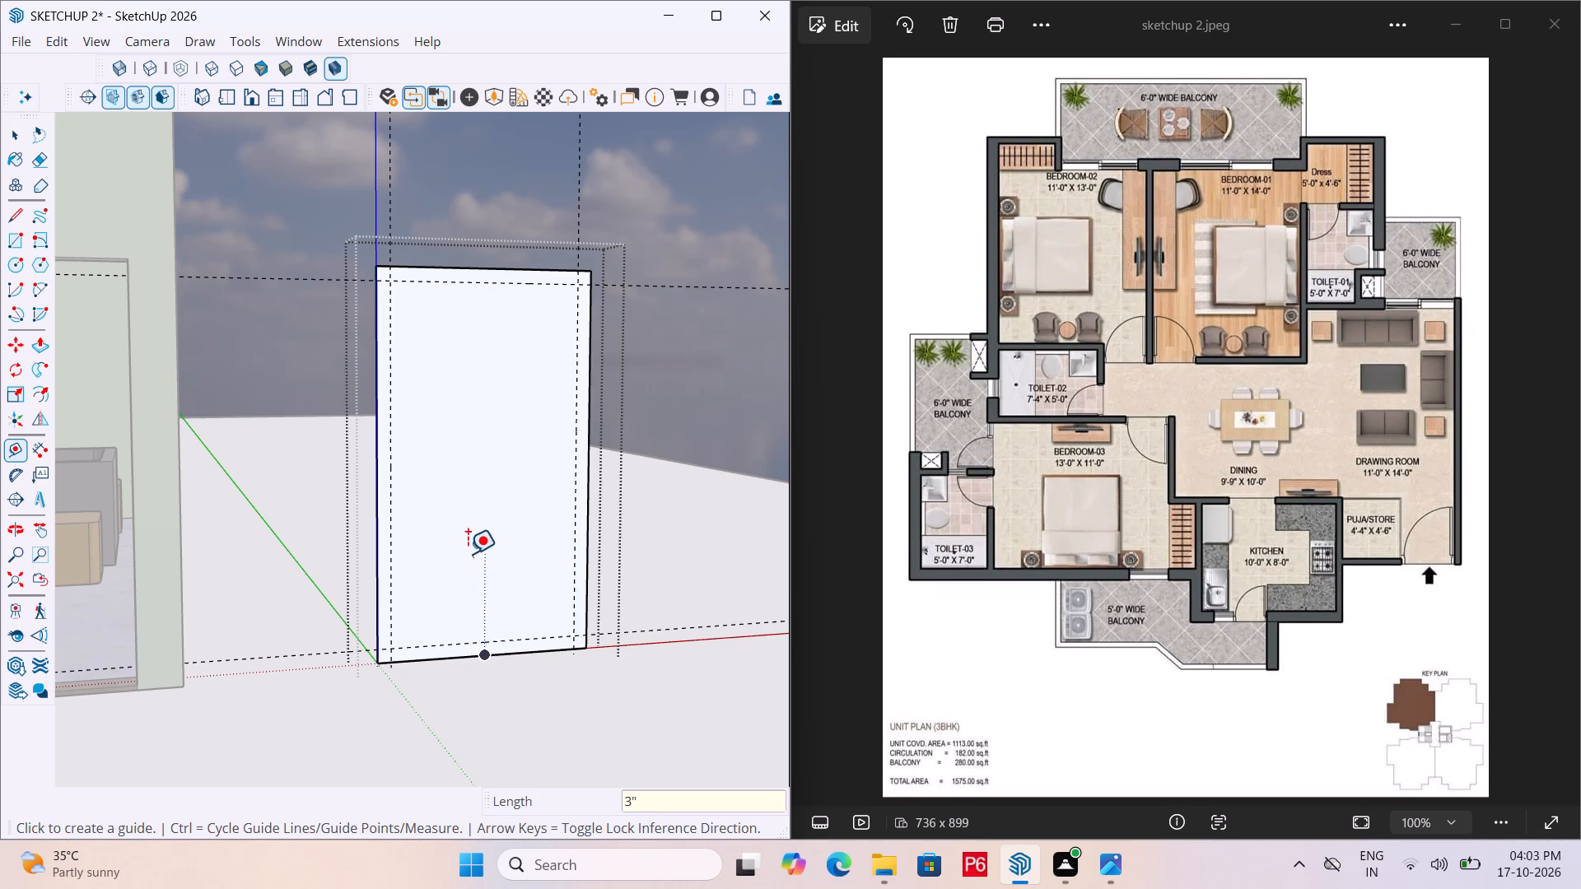
# Draw a rectangle between the guide intersections to outline the inner edge of the 3" door frame.
pyautogui.press('r')
pyautogui.click(392, 286)
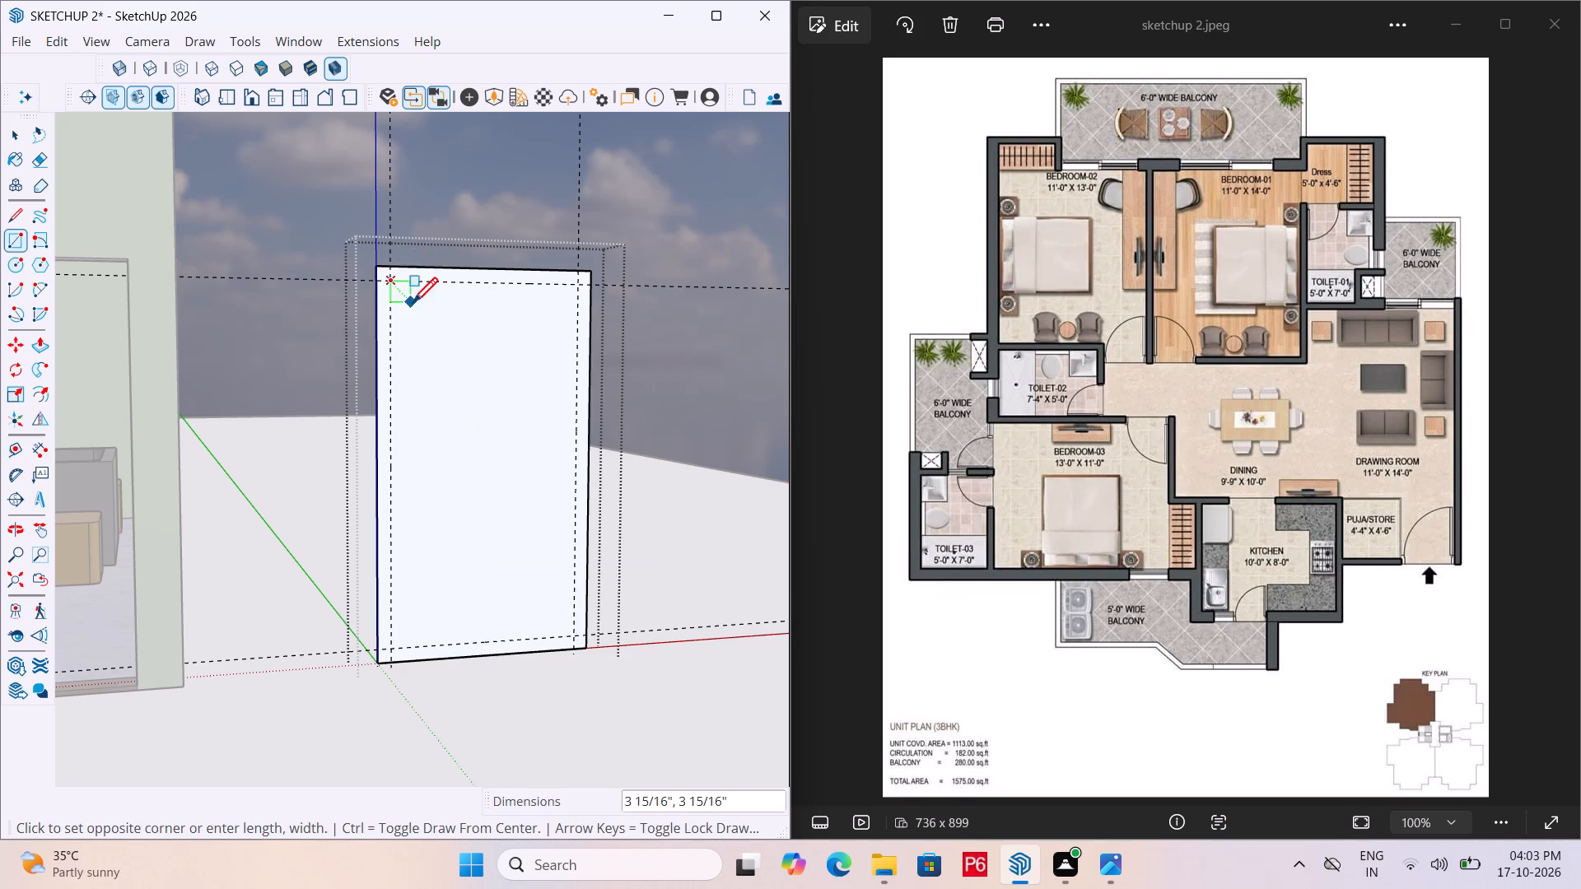
pyautogui.click(573, 635)
pyautogui.press('space')
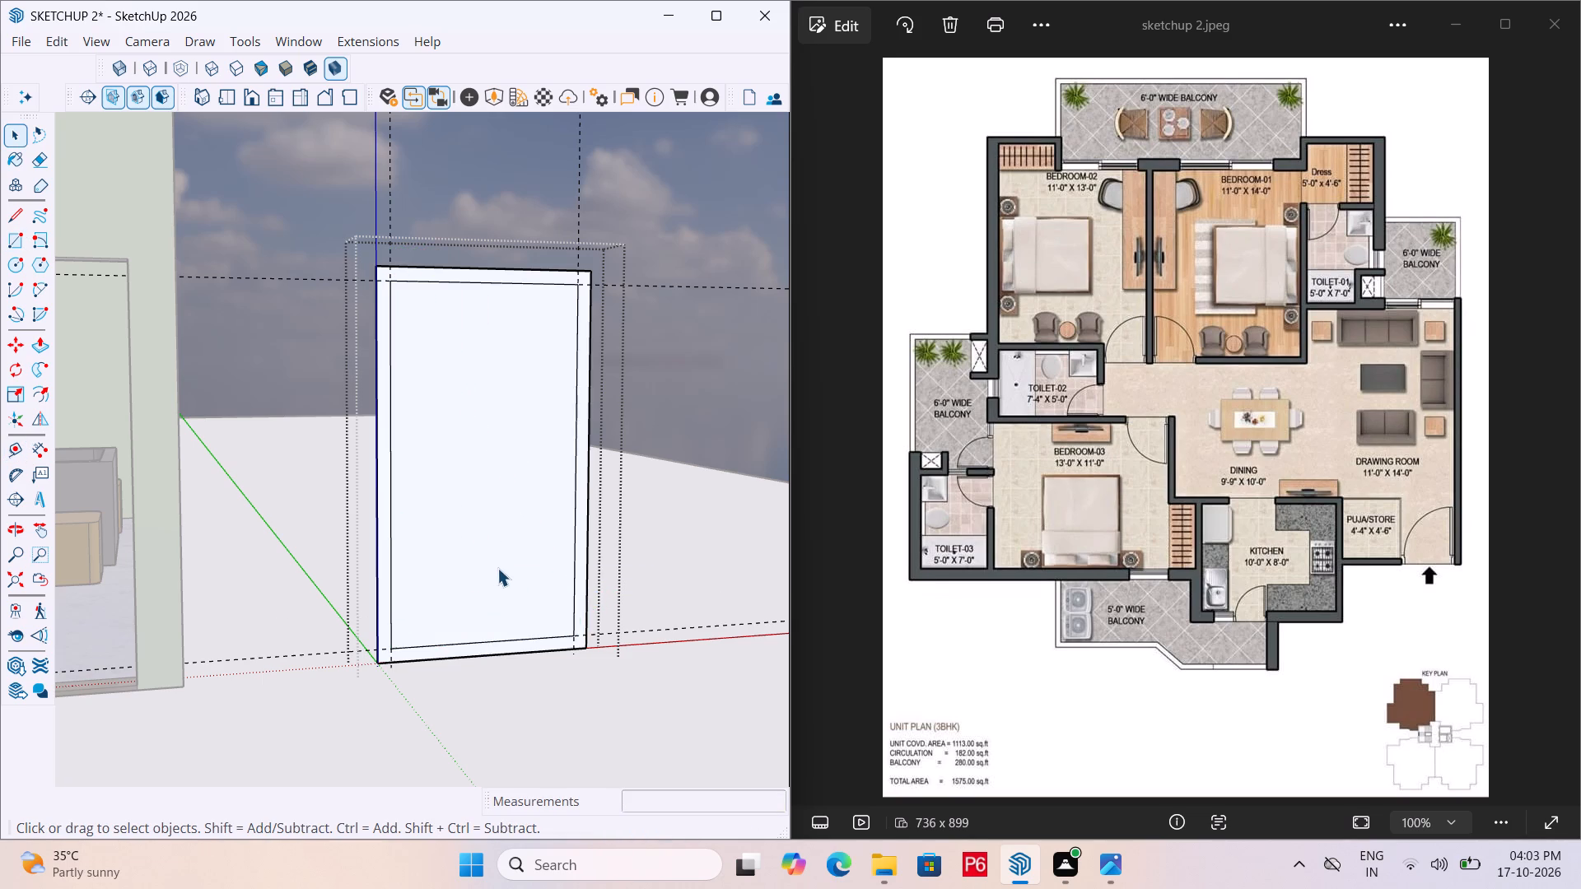
# Erase the four guide lines around the door panel.
pyautogui.scroll(-2, 487, 566)
pyautogui.press('e')
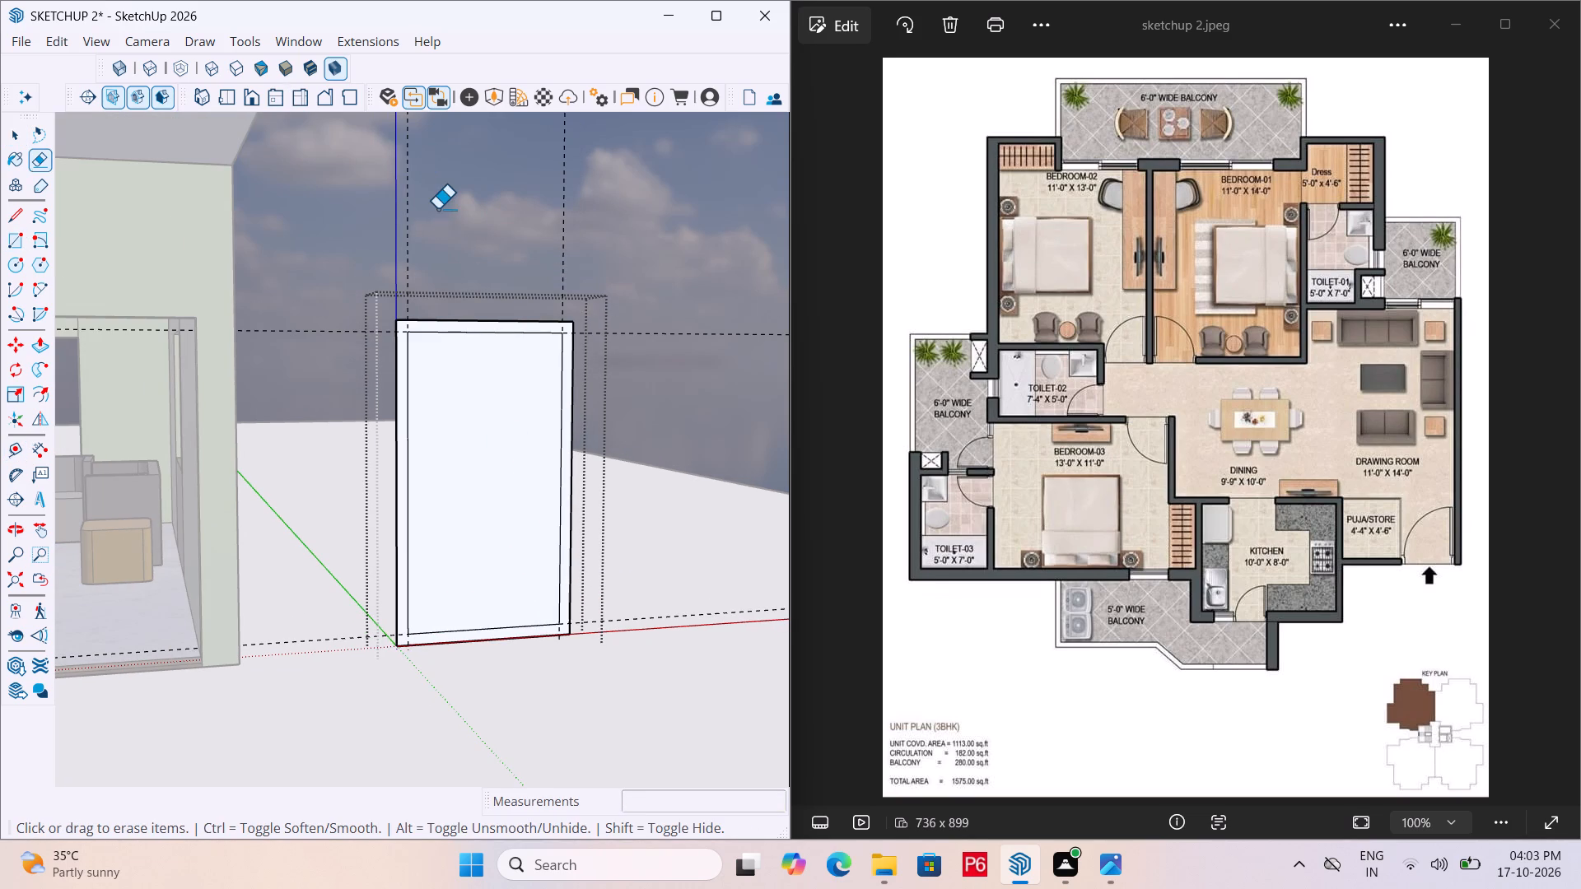
pyautogui.moveTo(424, 207); pyautogui.dragTo(412, 207)
pyautogui.moveTo(412, 207); pyautogui.dragTo(389, 220)
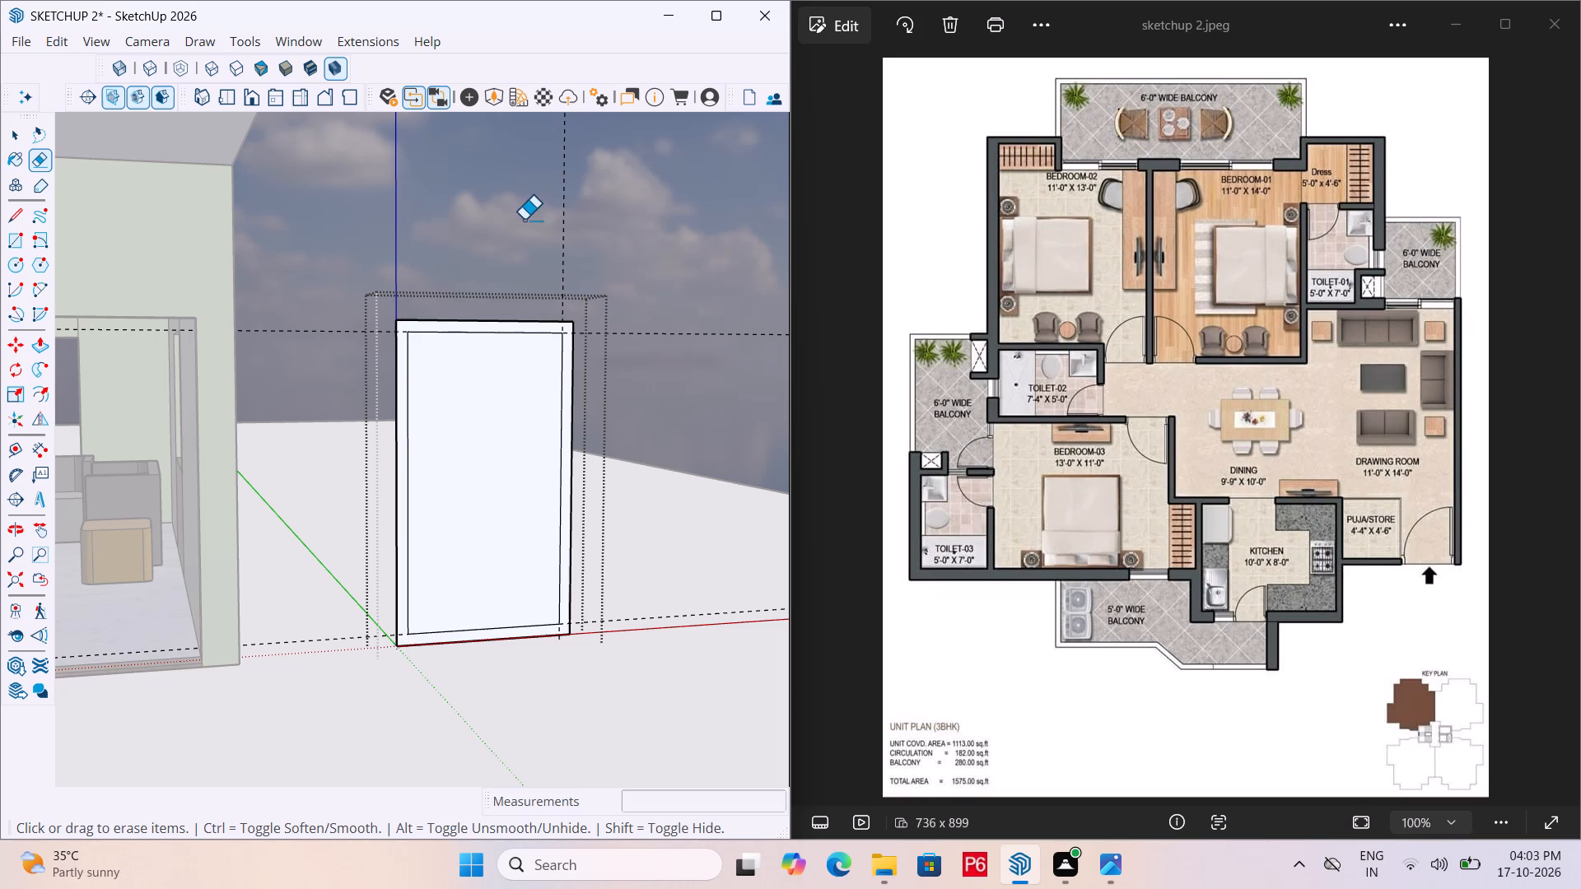
pyautogui.moveTo(525, 220); pyautogui.dragTo(588, 225)
pyautogui.moveTo(641, 314); pyautogui.dragTo(651, 334)
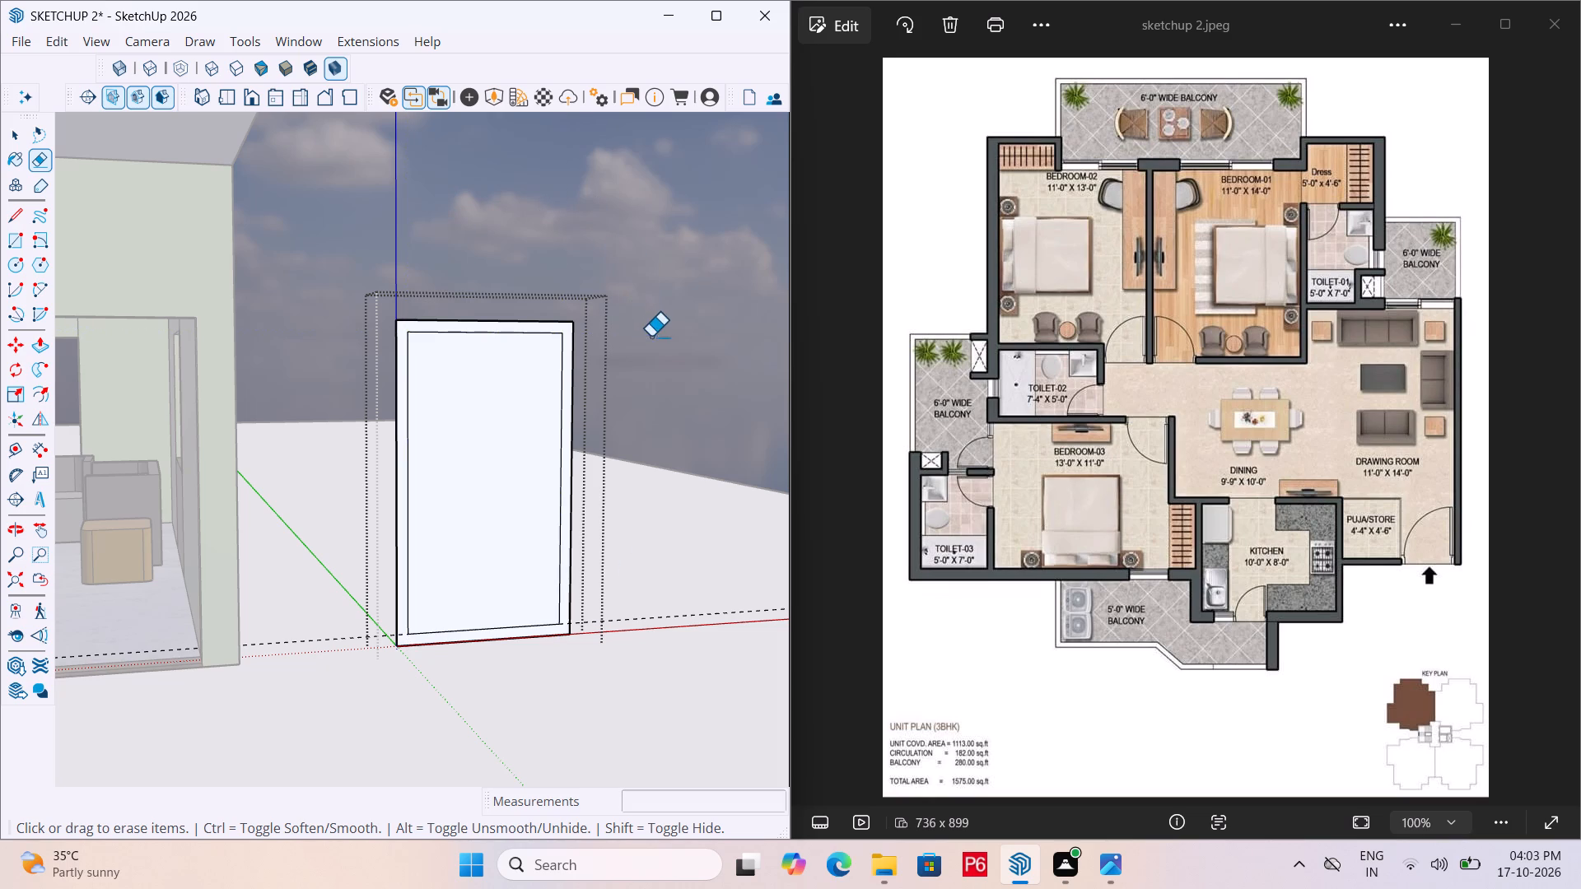
pyautogui.moveTo(631, 626); pyautogui.dragTo(638, 607)
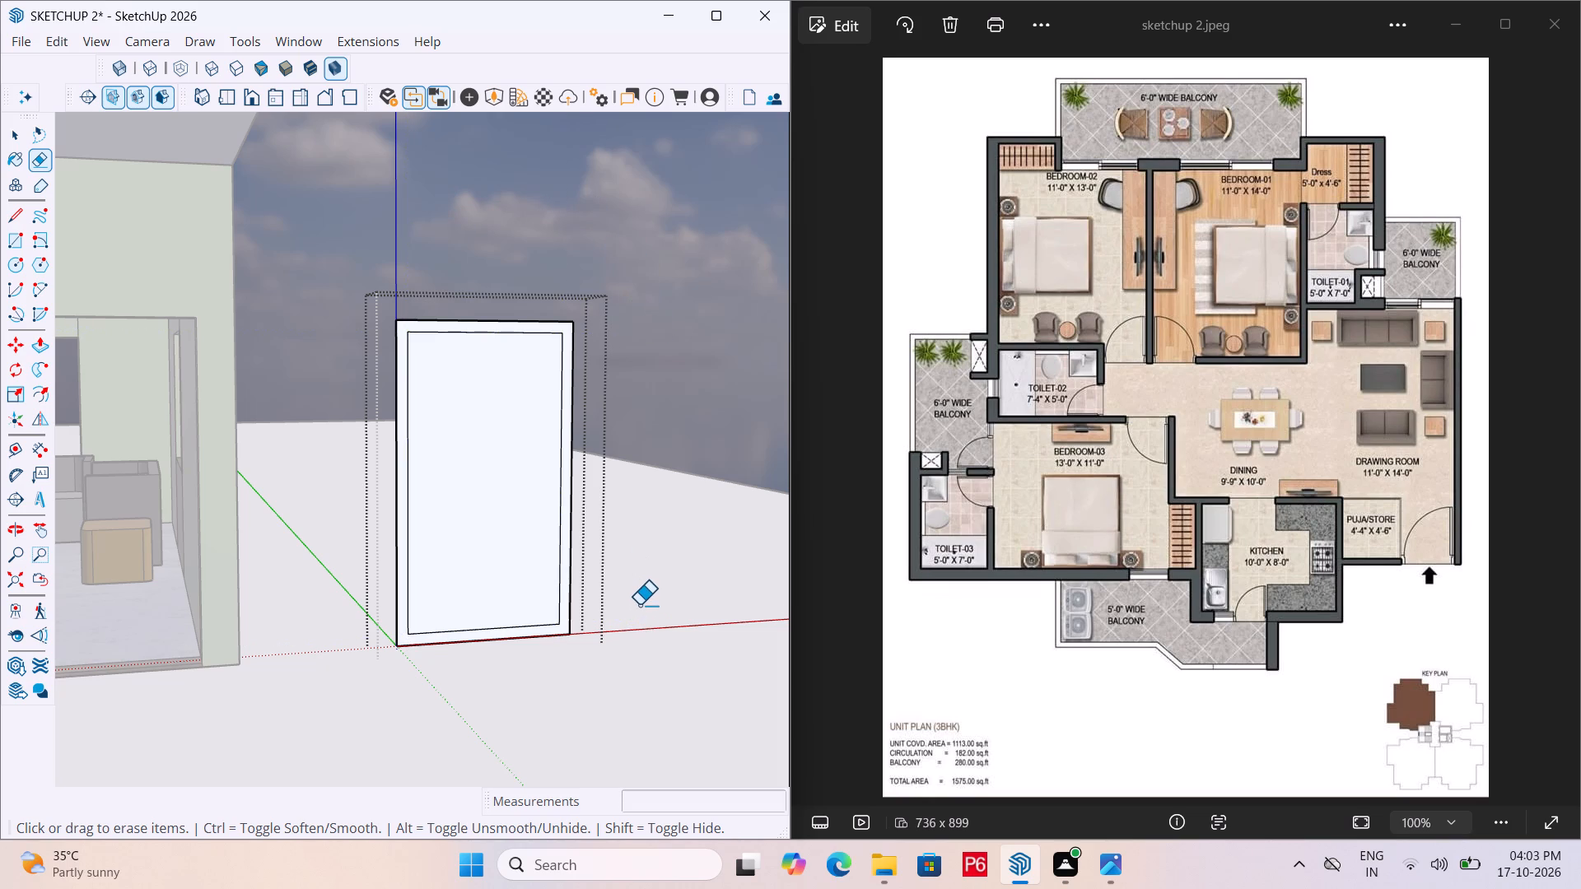
# Save the model.
pyautogui.hotkey('ctrl', 's')
pyautogui.hotkey('ctrl', 's')
pyautogui.hotkey('ctrl', 's')
pyautogui.hotkey('ctrl', 's')
pyautogui.hotkey('ctrl', 's')
pyautogui.hotkey('ctrl', 's')
pyautogui.hotkey('ctrl', 's')
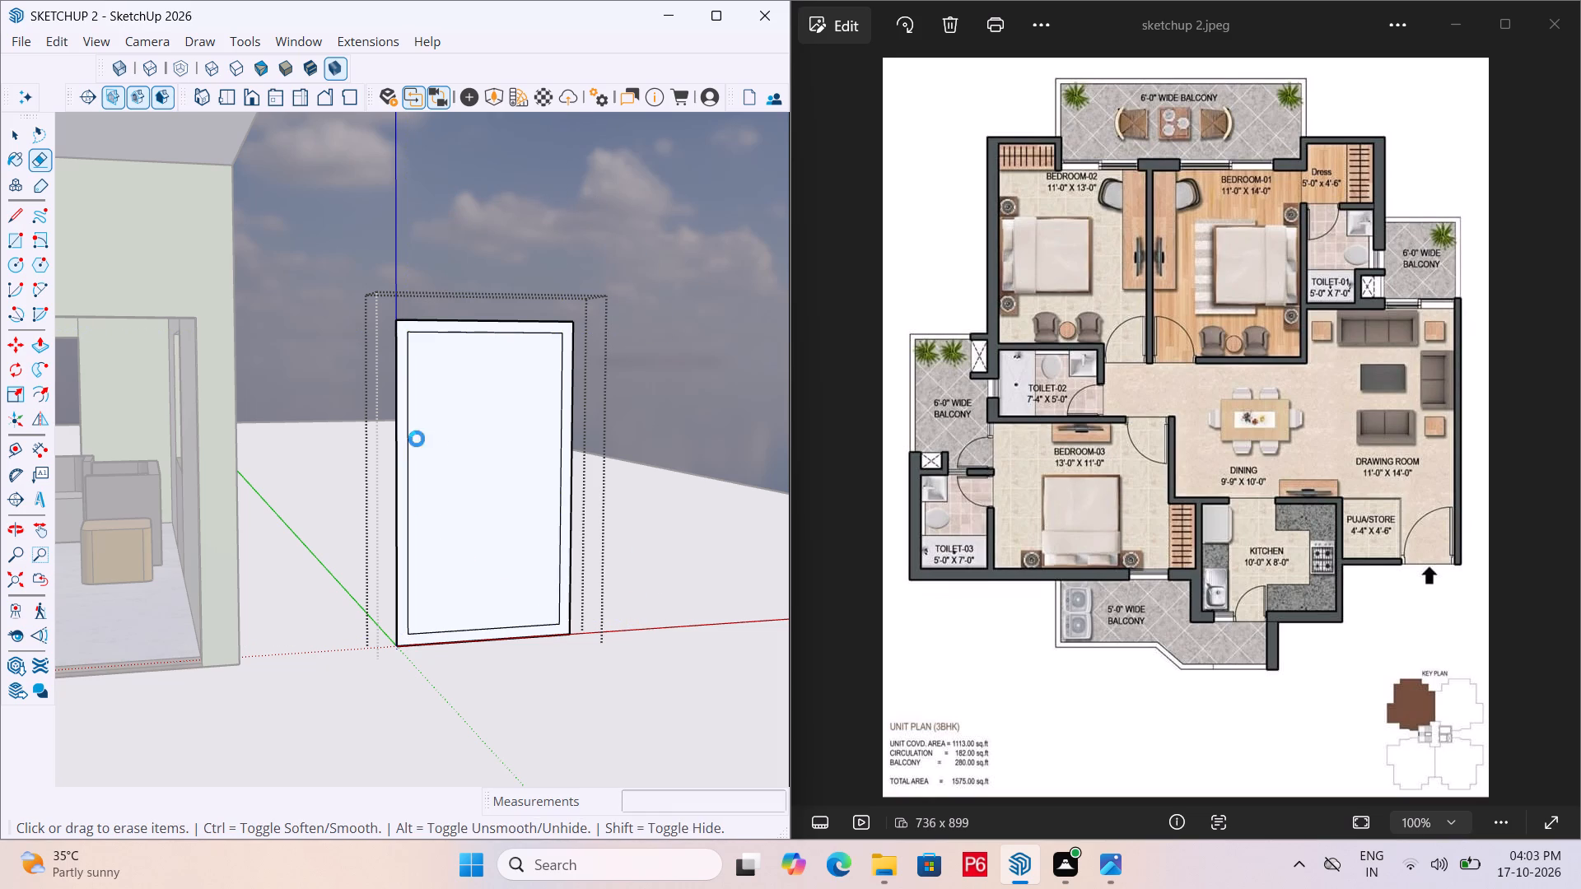
pyautogui.hotkey('ctrl', 's')
pyautogui.hotkey('ctrl', 's')
# Push/Pull the door's border frame face outward by 3".
pyautogui.keyDown('ctrl'); pyautogui.scroll(1, 417, 439); pyautogui.keyUp('ctrl')
pyautogui.scroll(3, 417, 439)
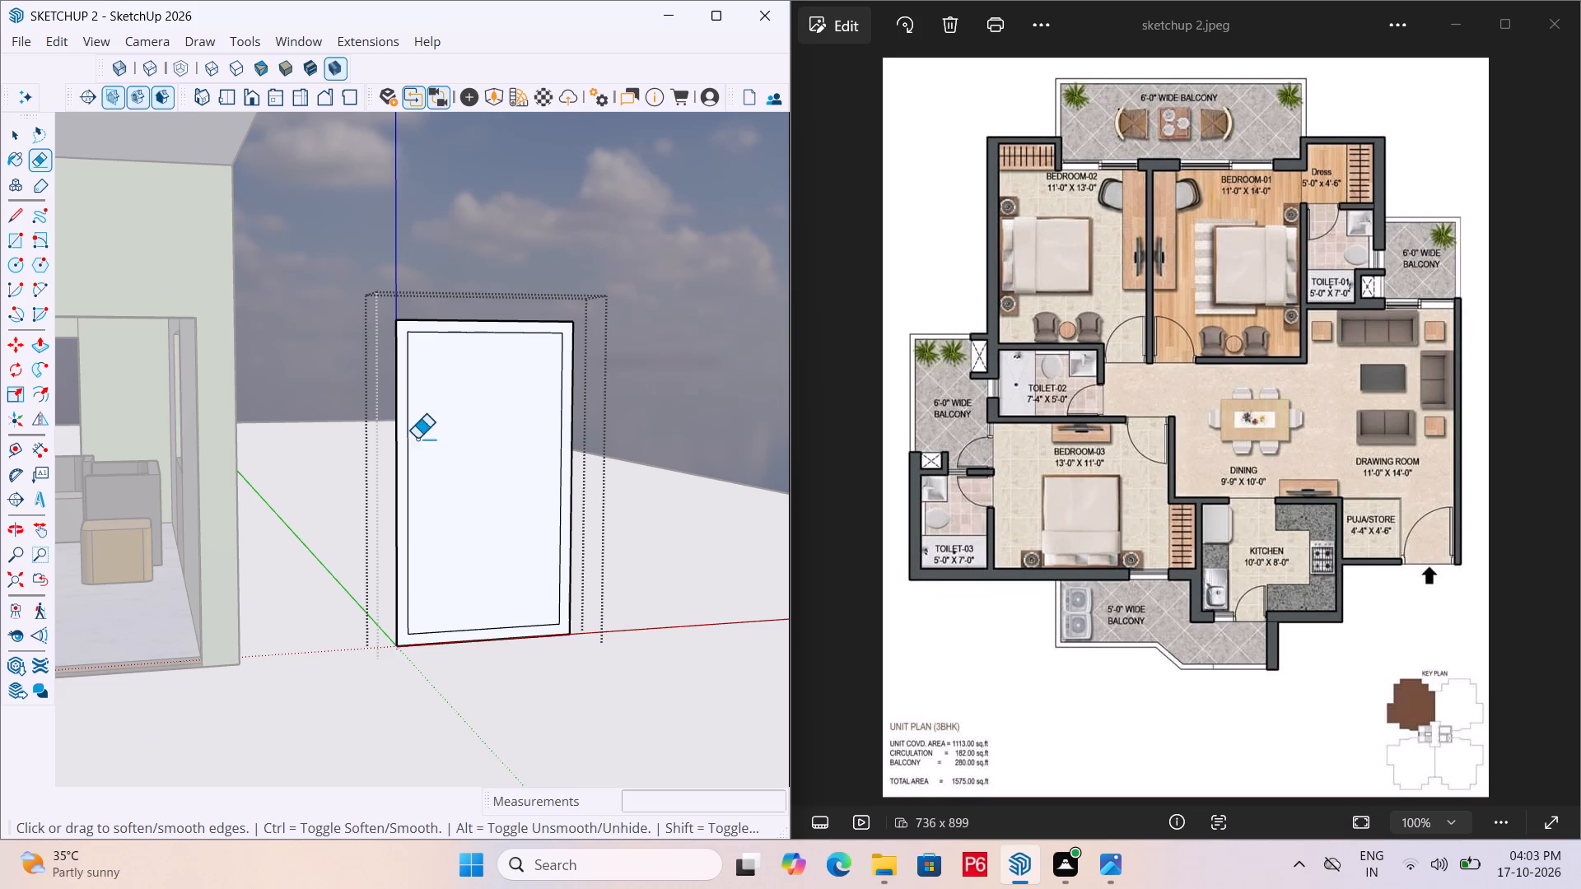
pyautogui.scroll(-3, 441, 444)
pyautogui.moveTo(442, 450); pyautogui.dragTo(768, 507, button='middle')
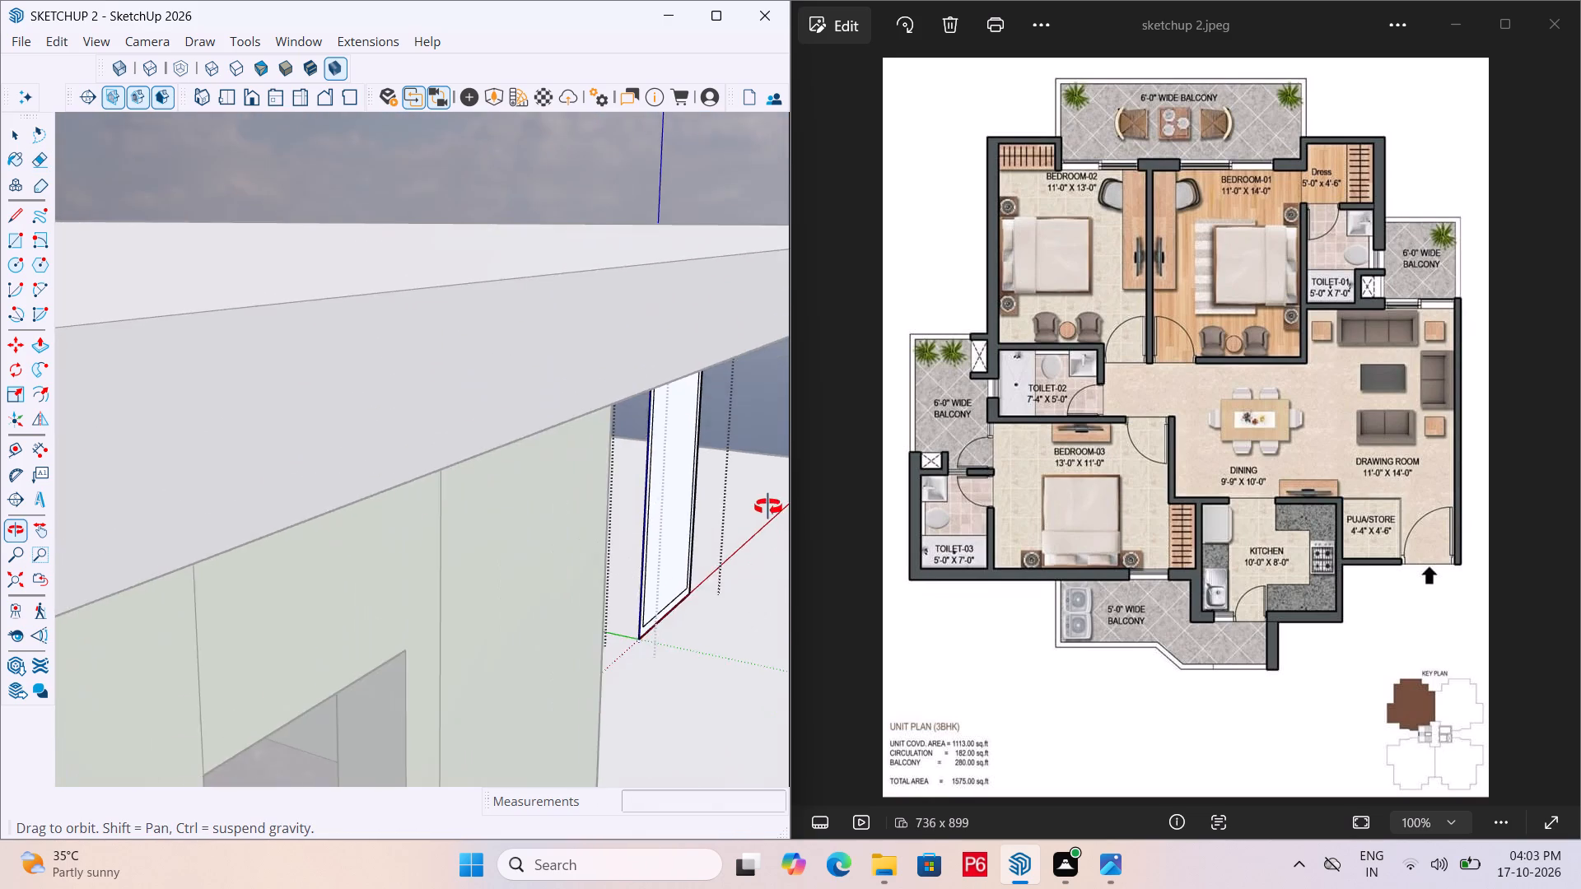
pyautogui.moveTo(768, 507); pyautogui.dragTo(202, 519, button='middle')
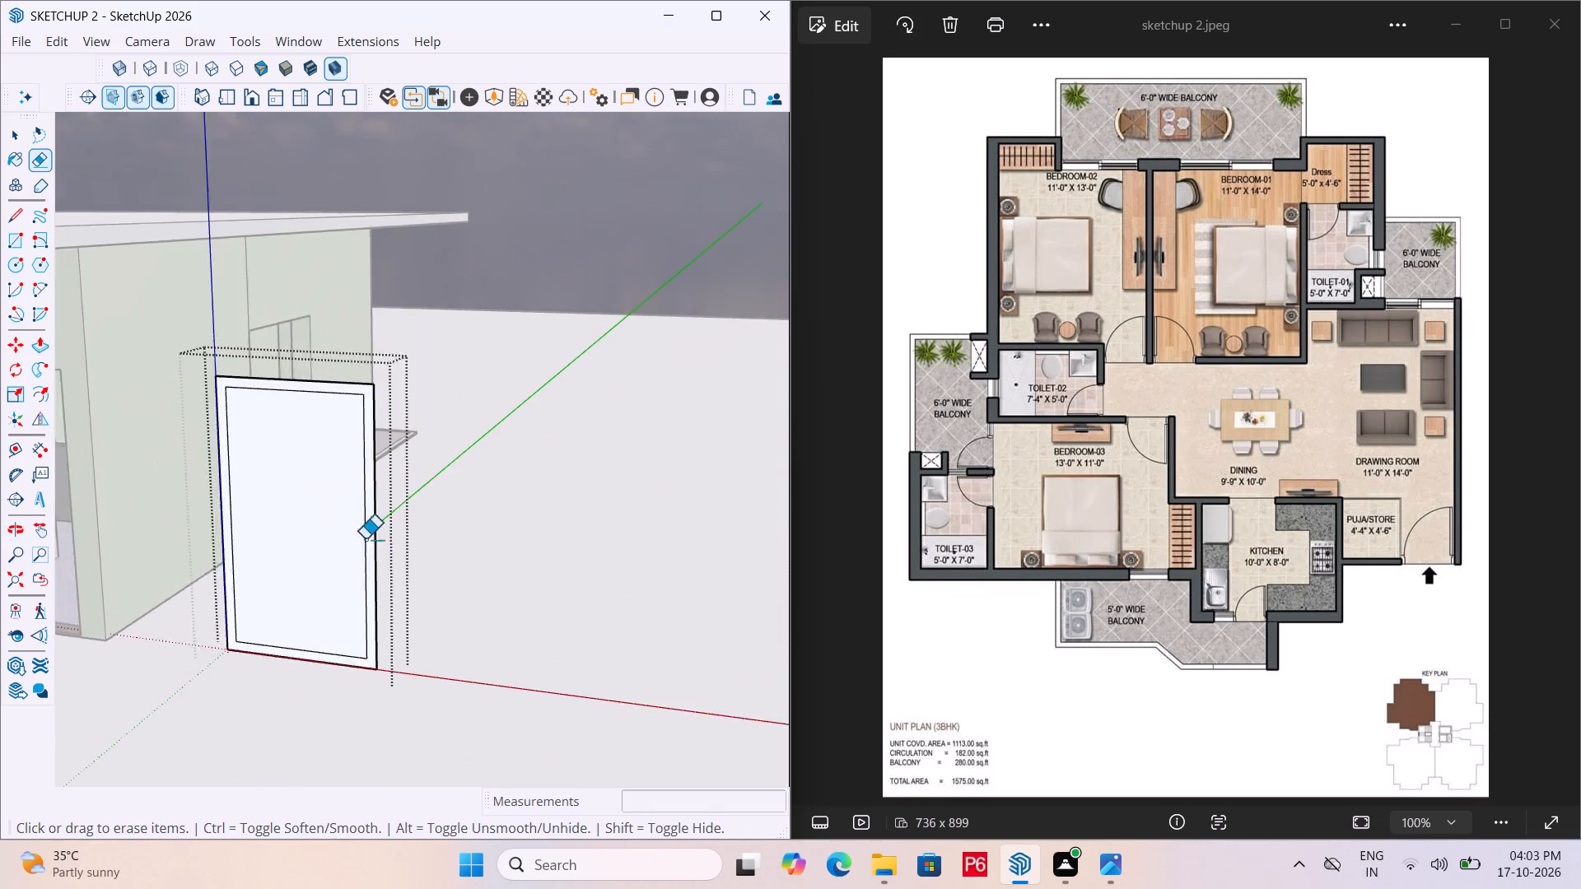
pyautogui.scroll(3, 372, 545)
pyautogui.scroll(-5, 576, 513)
pyautogui.moveTo(416, 540); pyautogui.dragTo(301, 563, button='middle')
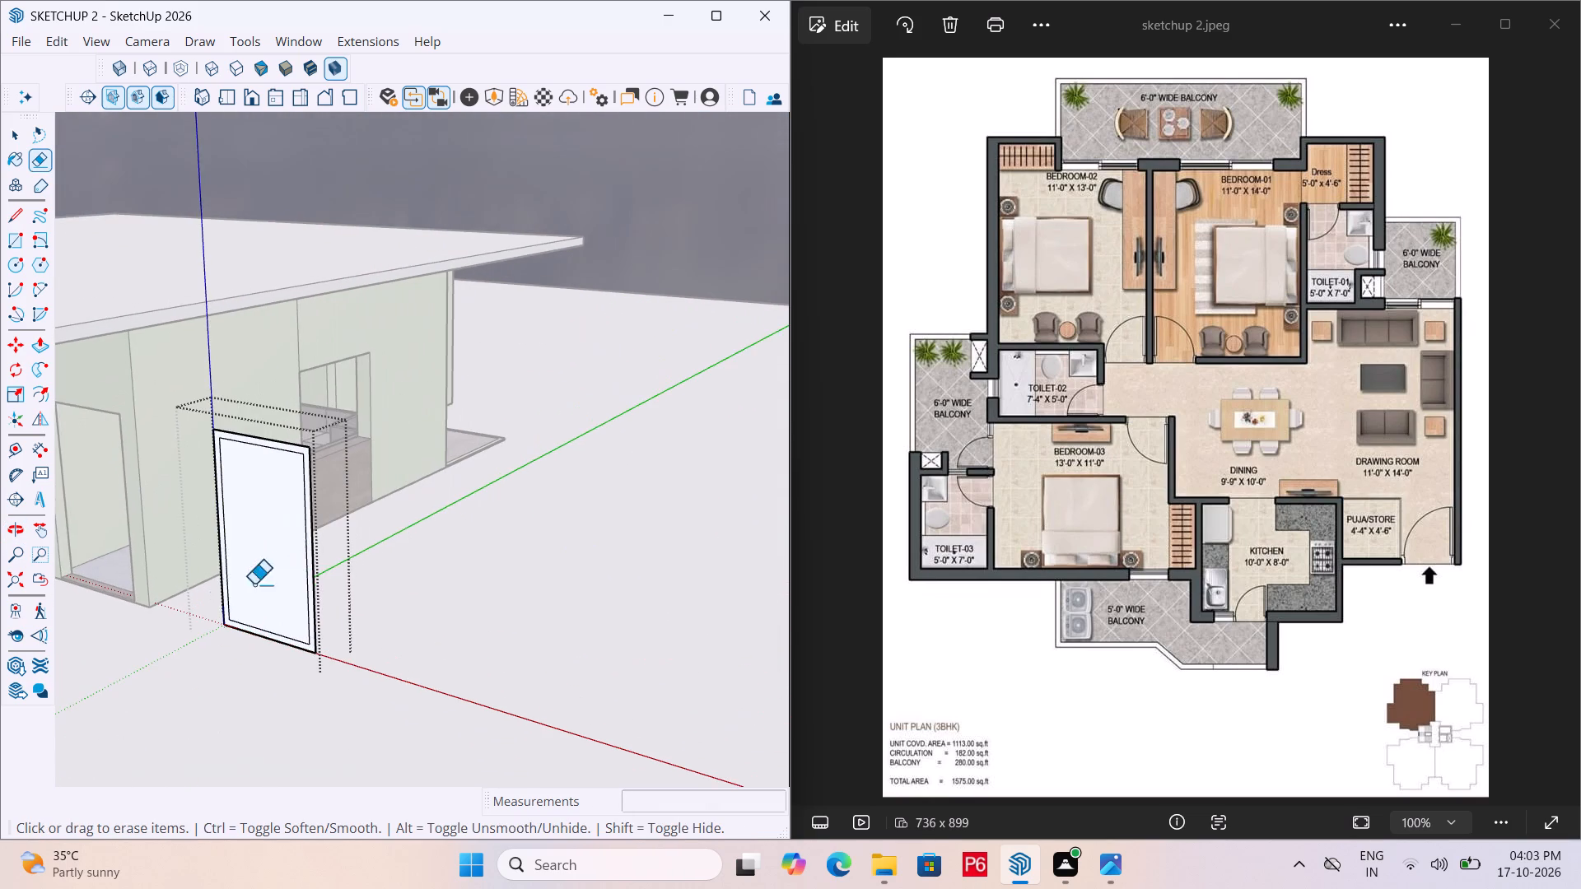
pyautogui.scroll(11, 208, 604)
pyautogui.scroll(-6, 613, 609)
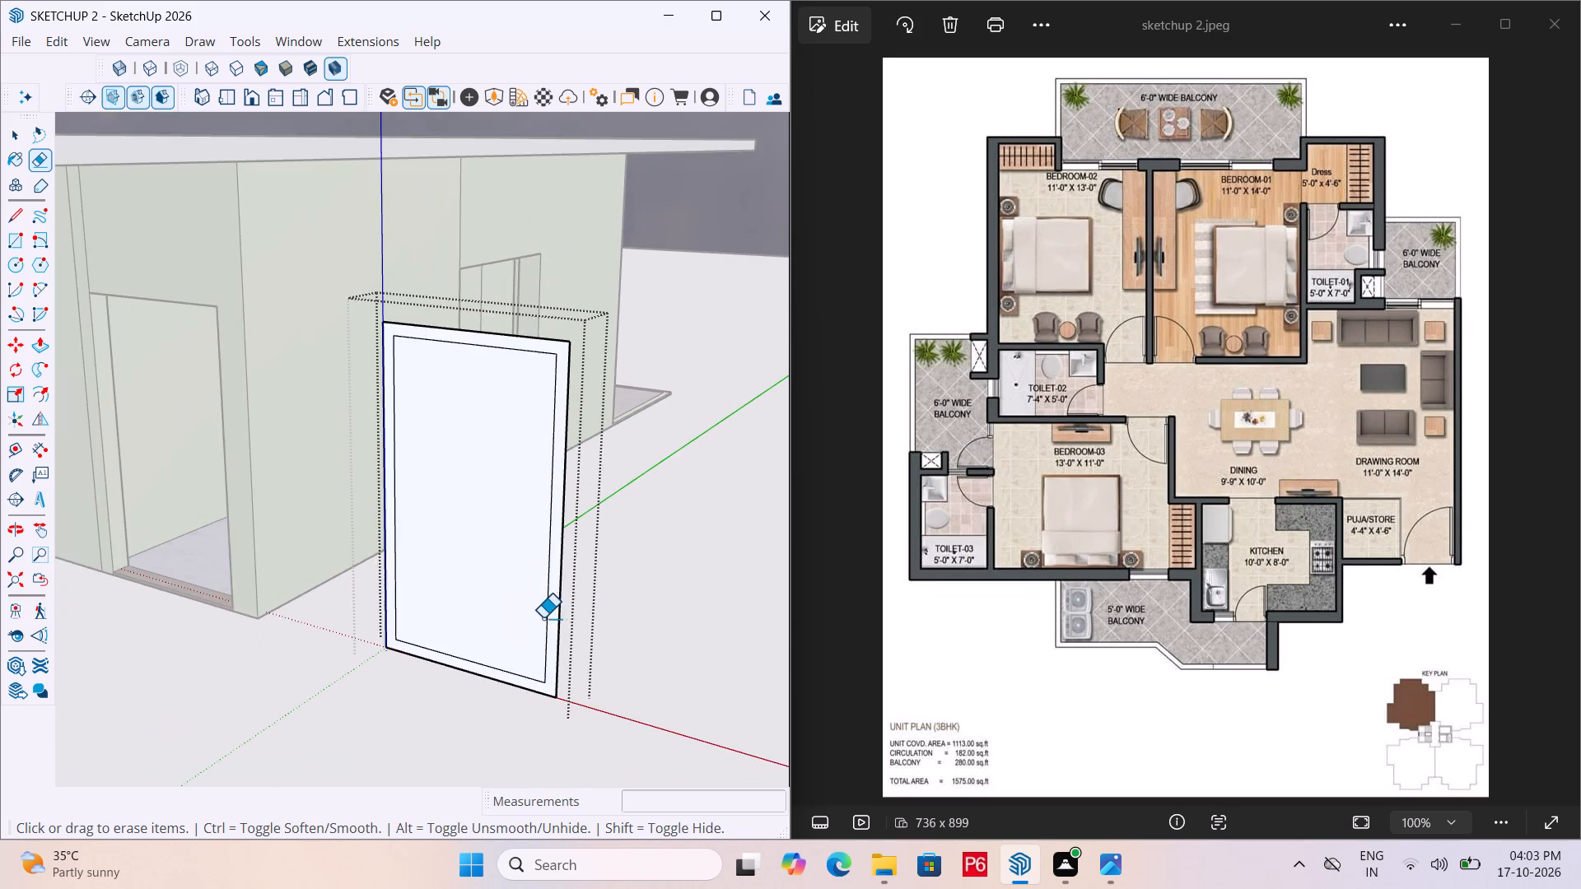
pyautogui.scroll(3, 543, 618)
pyautogui.press('p')
pyautogui.click(554, 654)
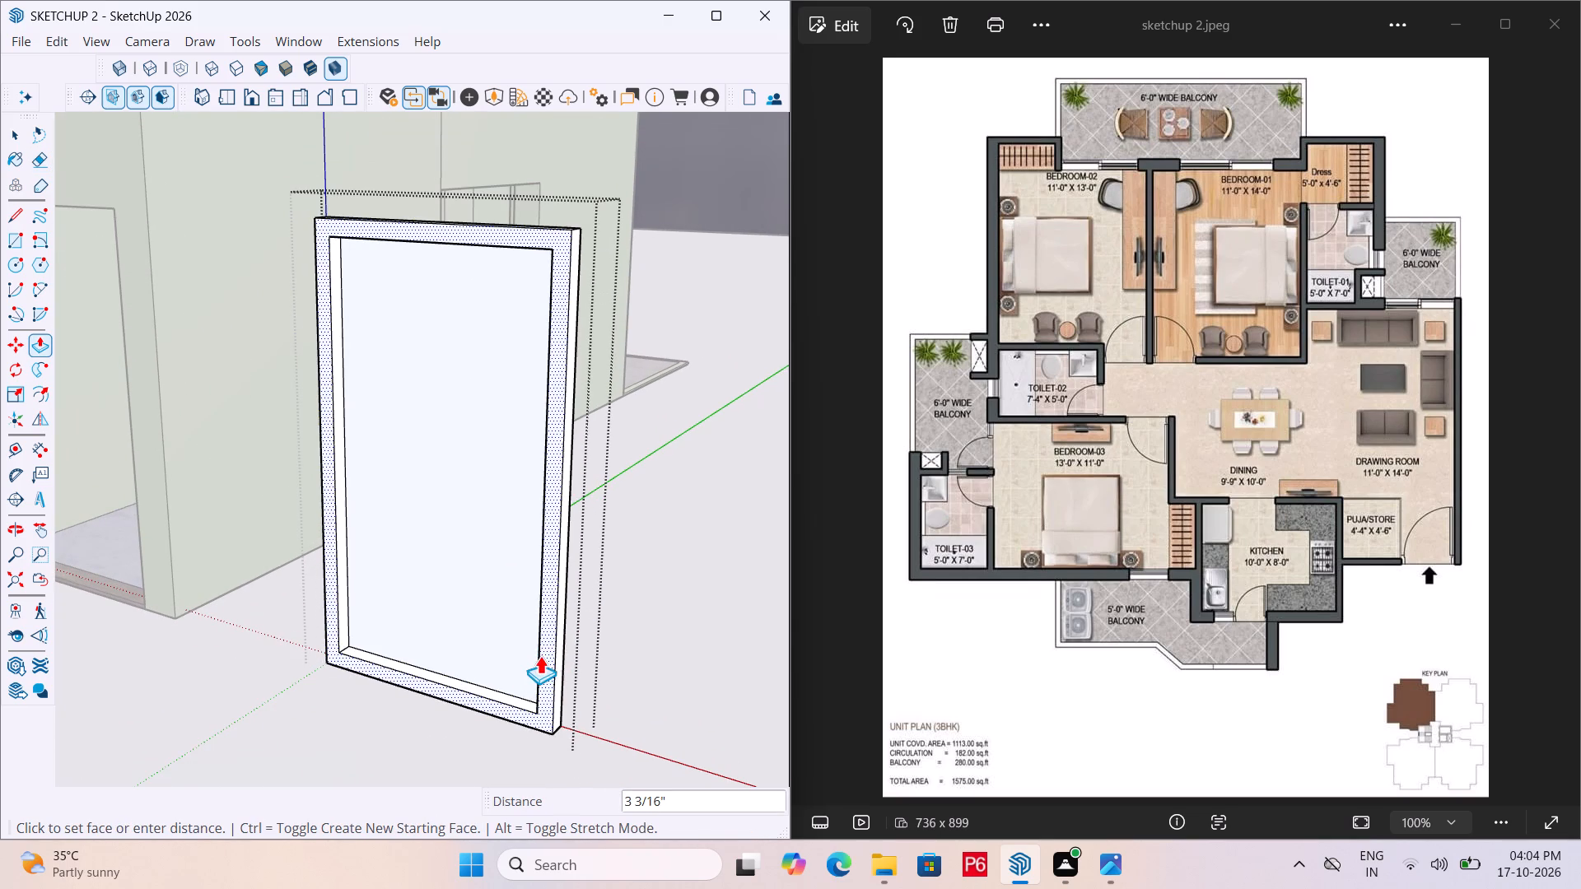
pyautogui.moveTo(544, 652); pyautogui.dragTo(341, 627, button='middle')
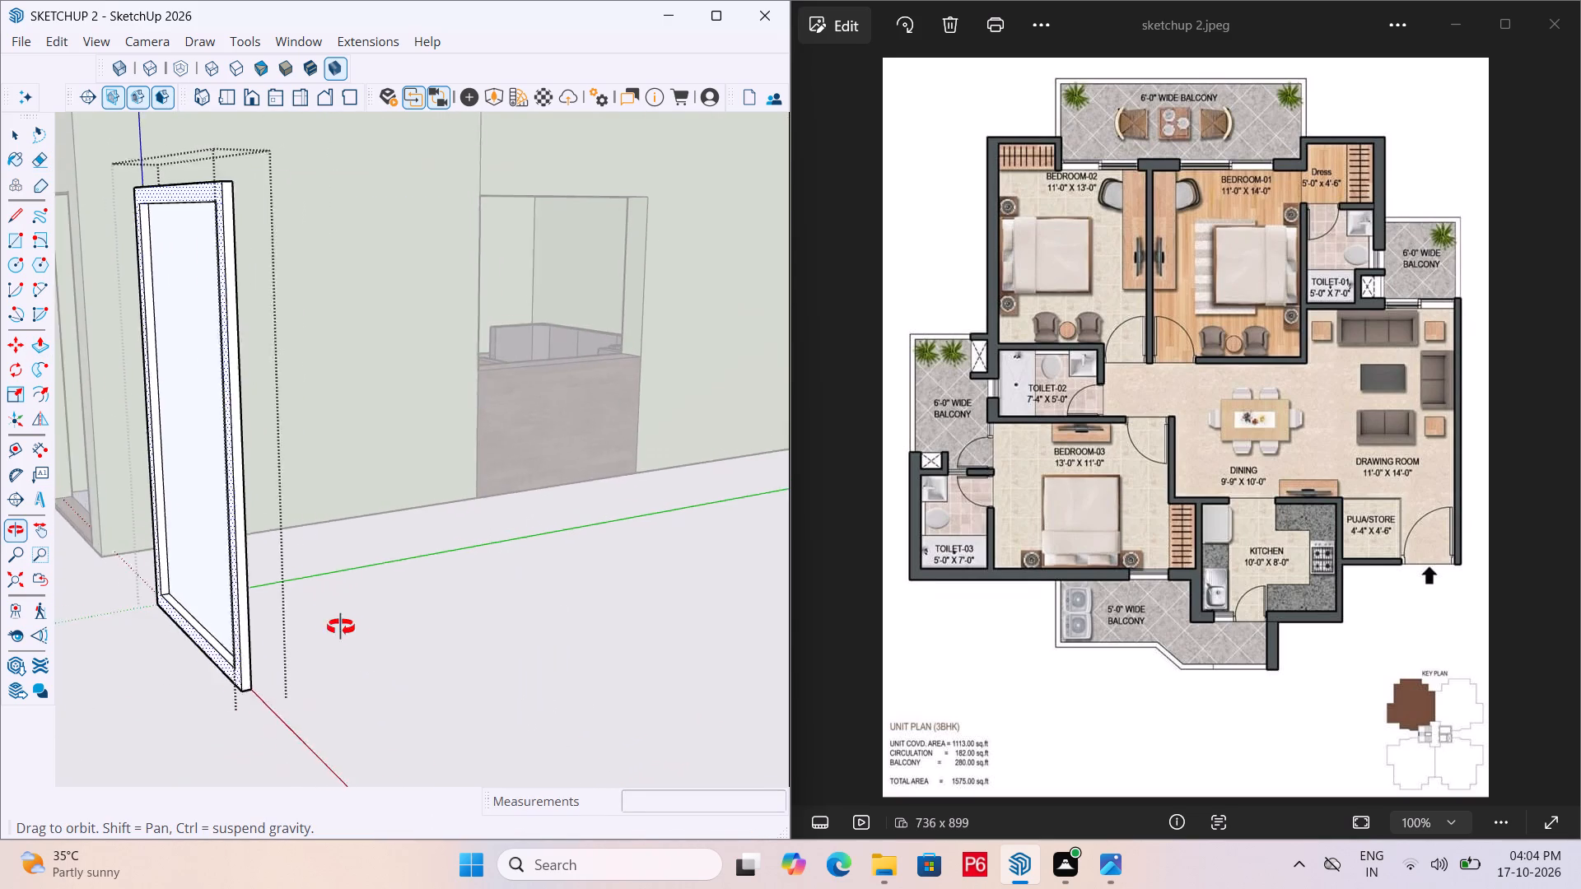
pyautogui.moveTo(341, 627); pyautogui.dragTo(383, 666, button='middle')
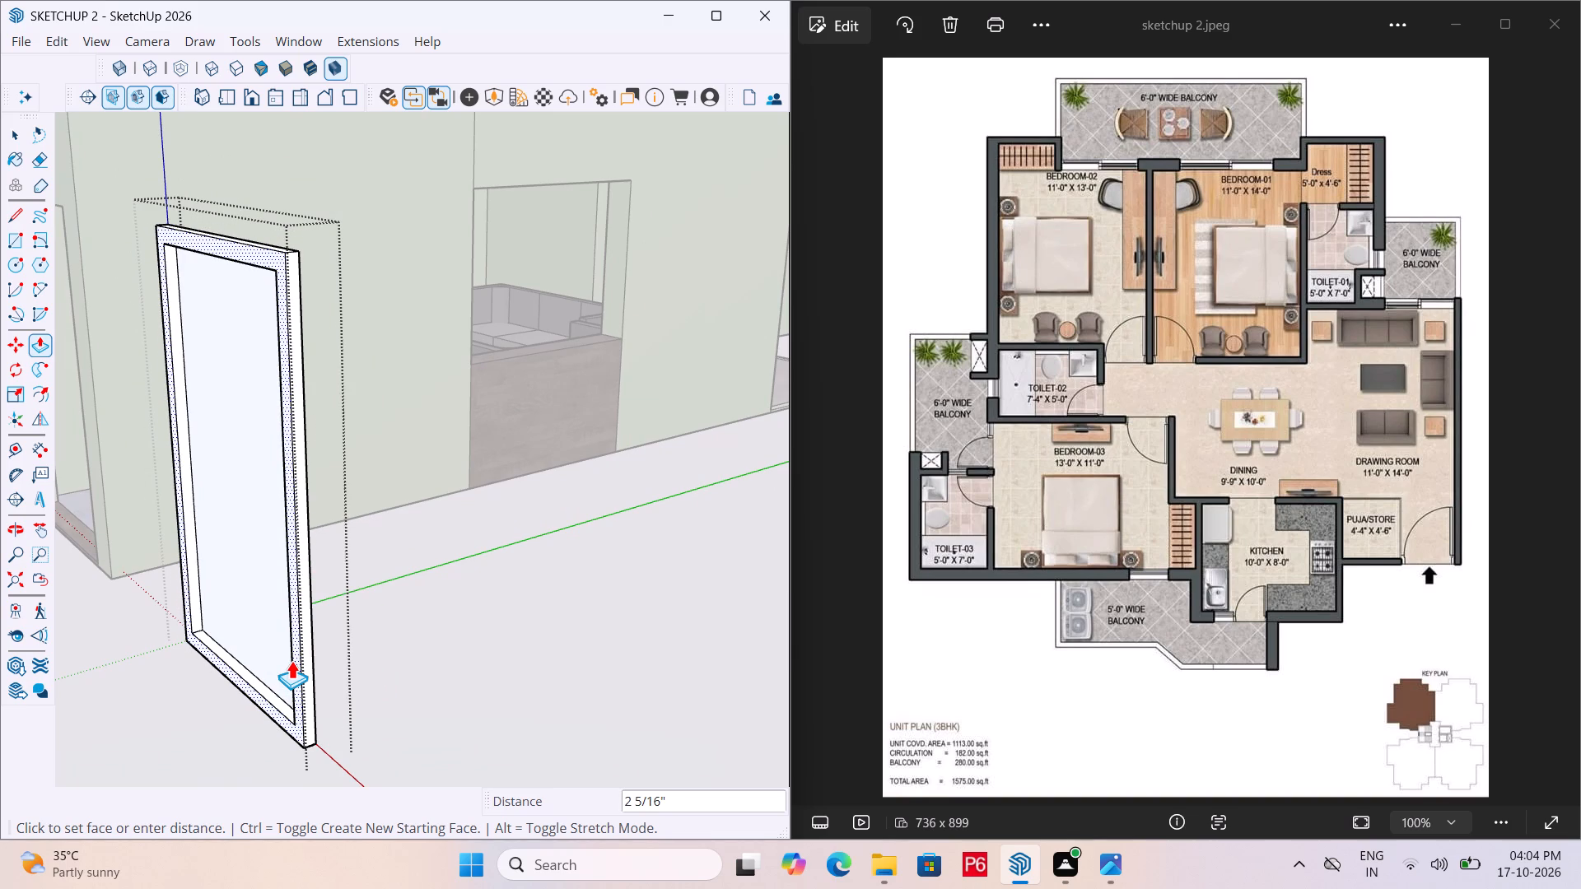
pyautogui.write('3"')
pyautogui.press('Return')
# Save the model with the extruded door frame.
pyautogui.moveTo(181, 598); pyautogui.dragTo(236, 597, button='middle')
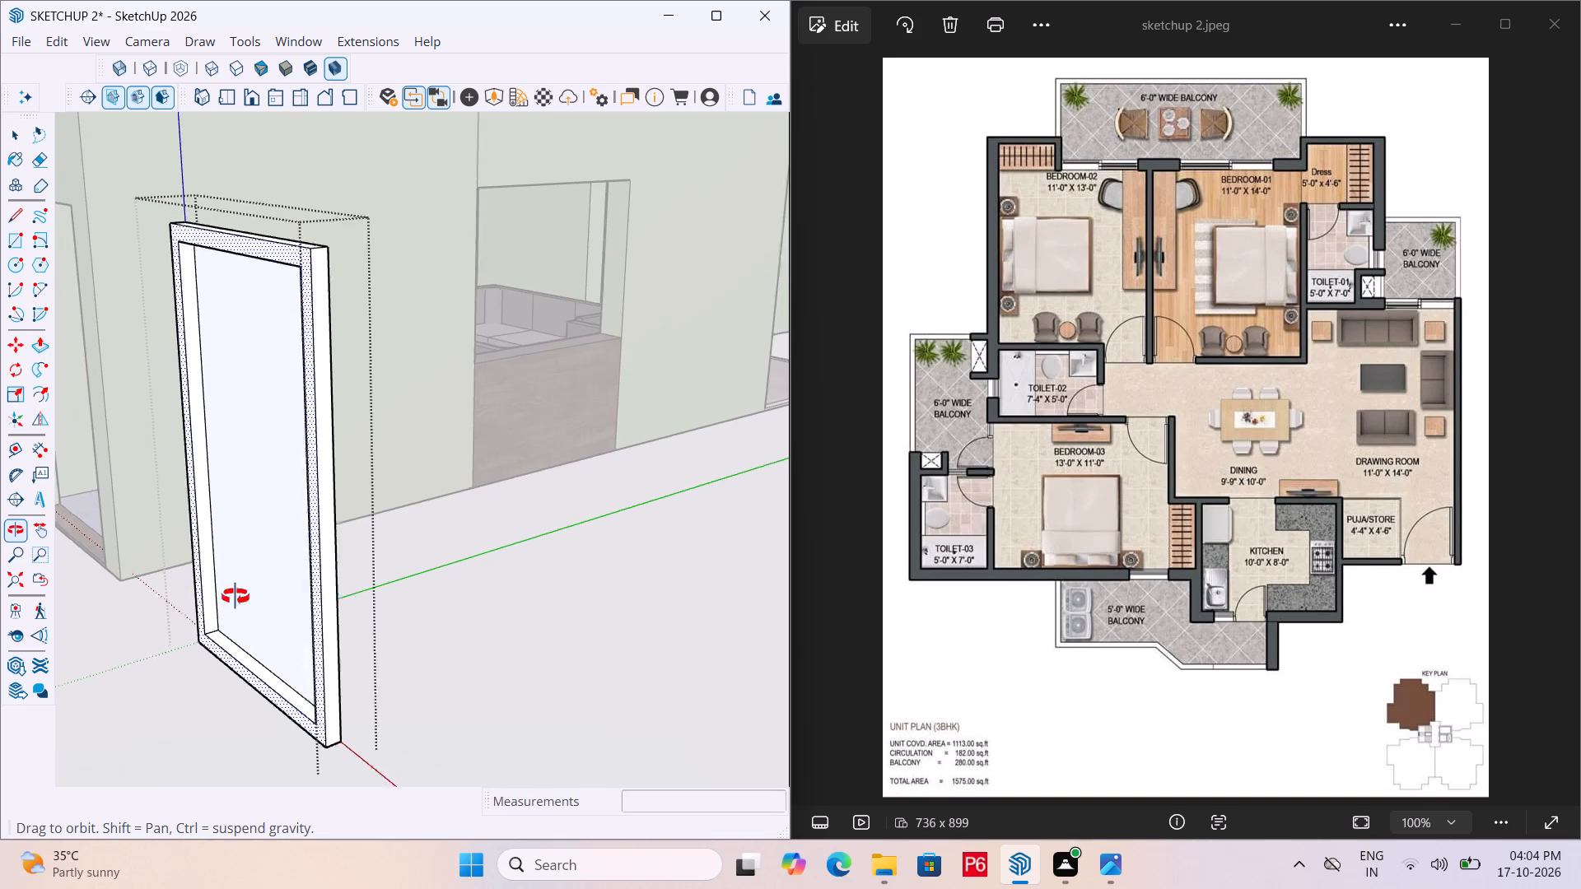
pyautogui.moveTo(236, 597); pyautogui.dragTo(296, 604, button='middle')
pyautogui.press('space')
pyautogui.press('space')
pyautogui.hotkey('ctrl', 's')
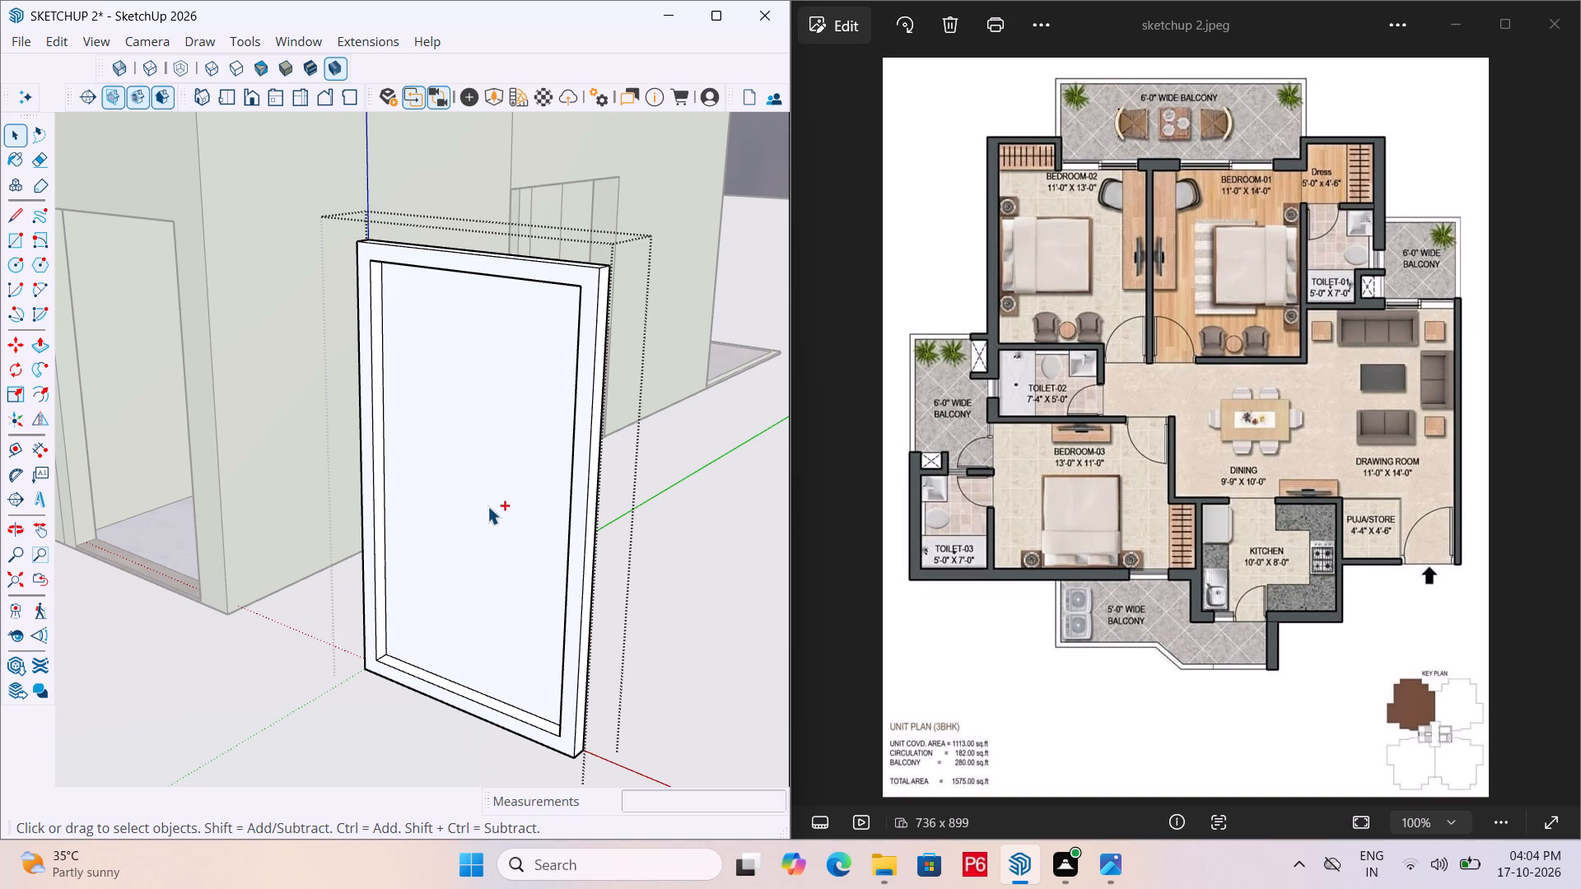
pyautogui.hotkey('ctrl', 's')
pyautogui.hotkey('ctrl', 's')
pyautogui.hotkey('ctrl', 's')
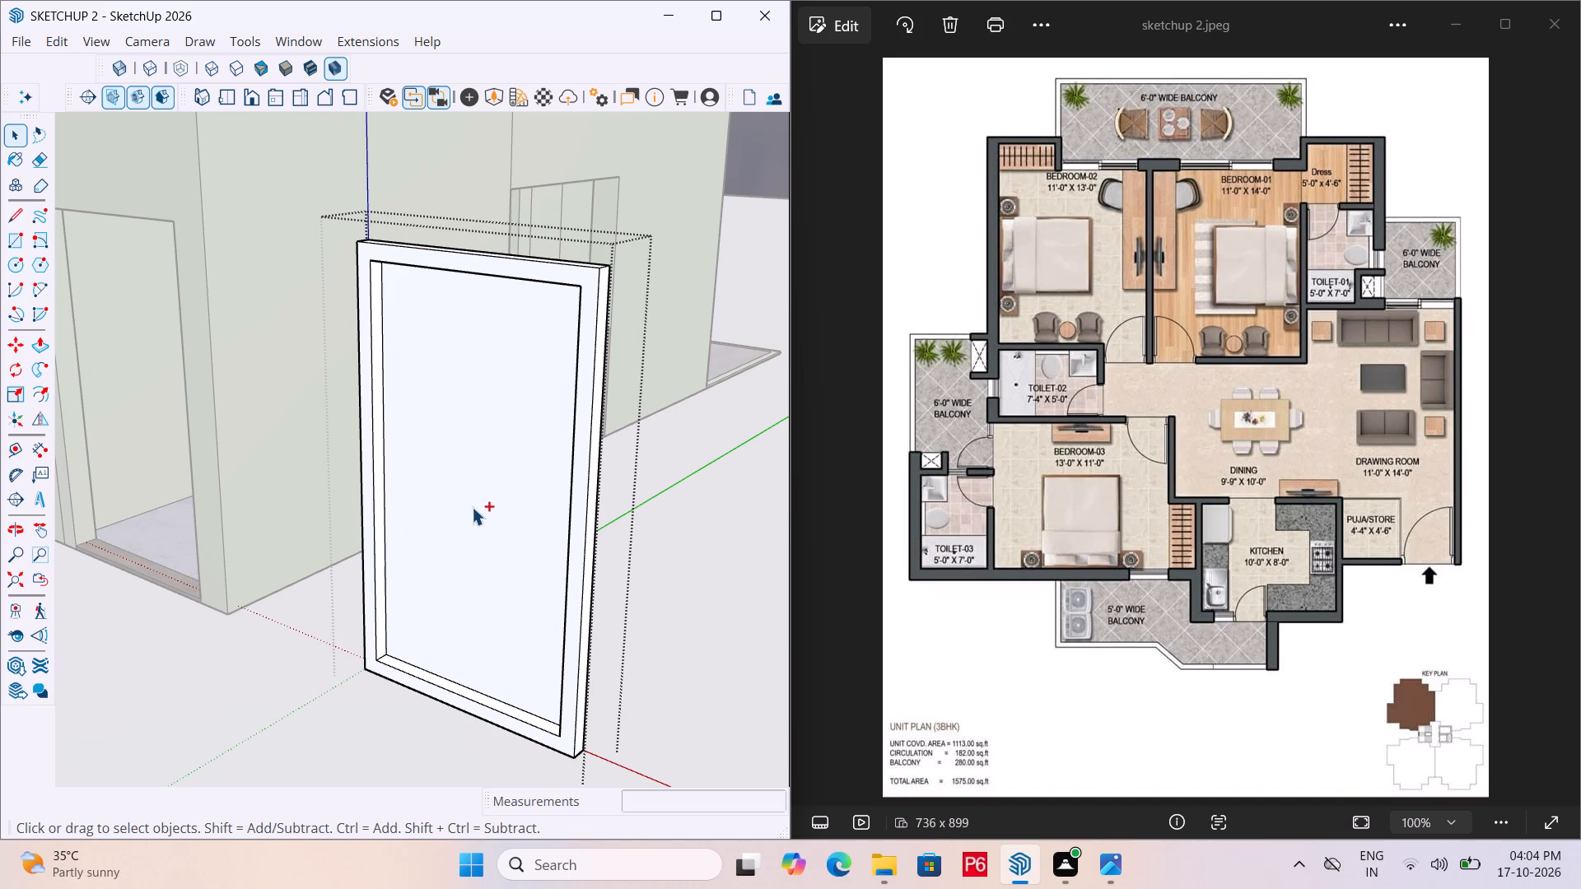
pyautogui.hotkey('ctrl', 's')
# Push/Pull the recessed face inside the door frame outward by about 1 3/4".
pyautogui.click(474, 499)
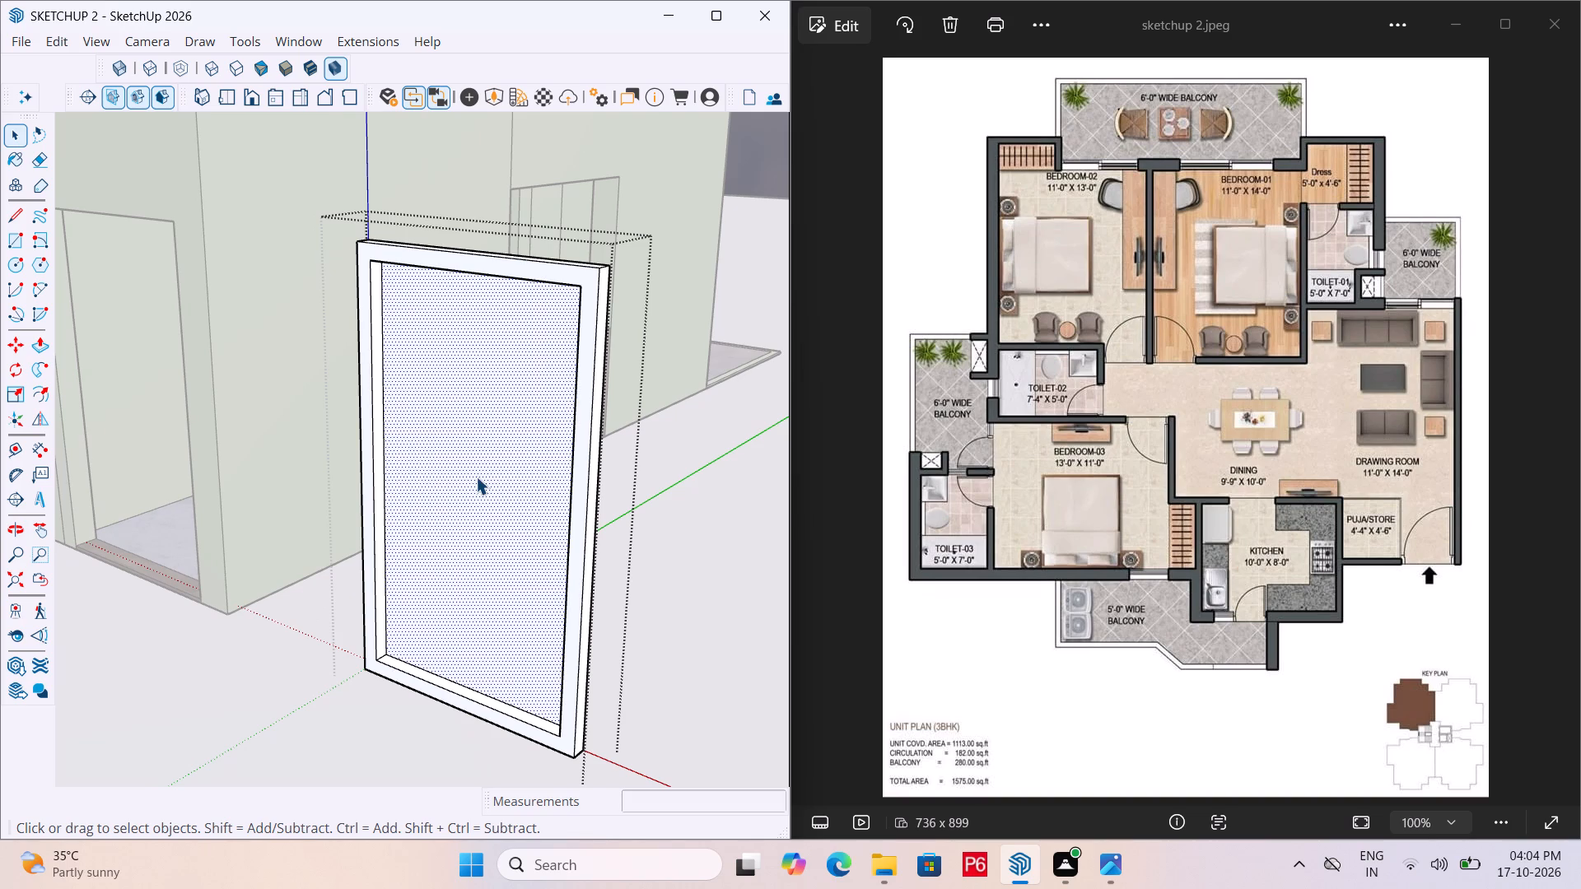
pyautogui.press('p')
pyautogui.click(476, 477)
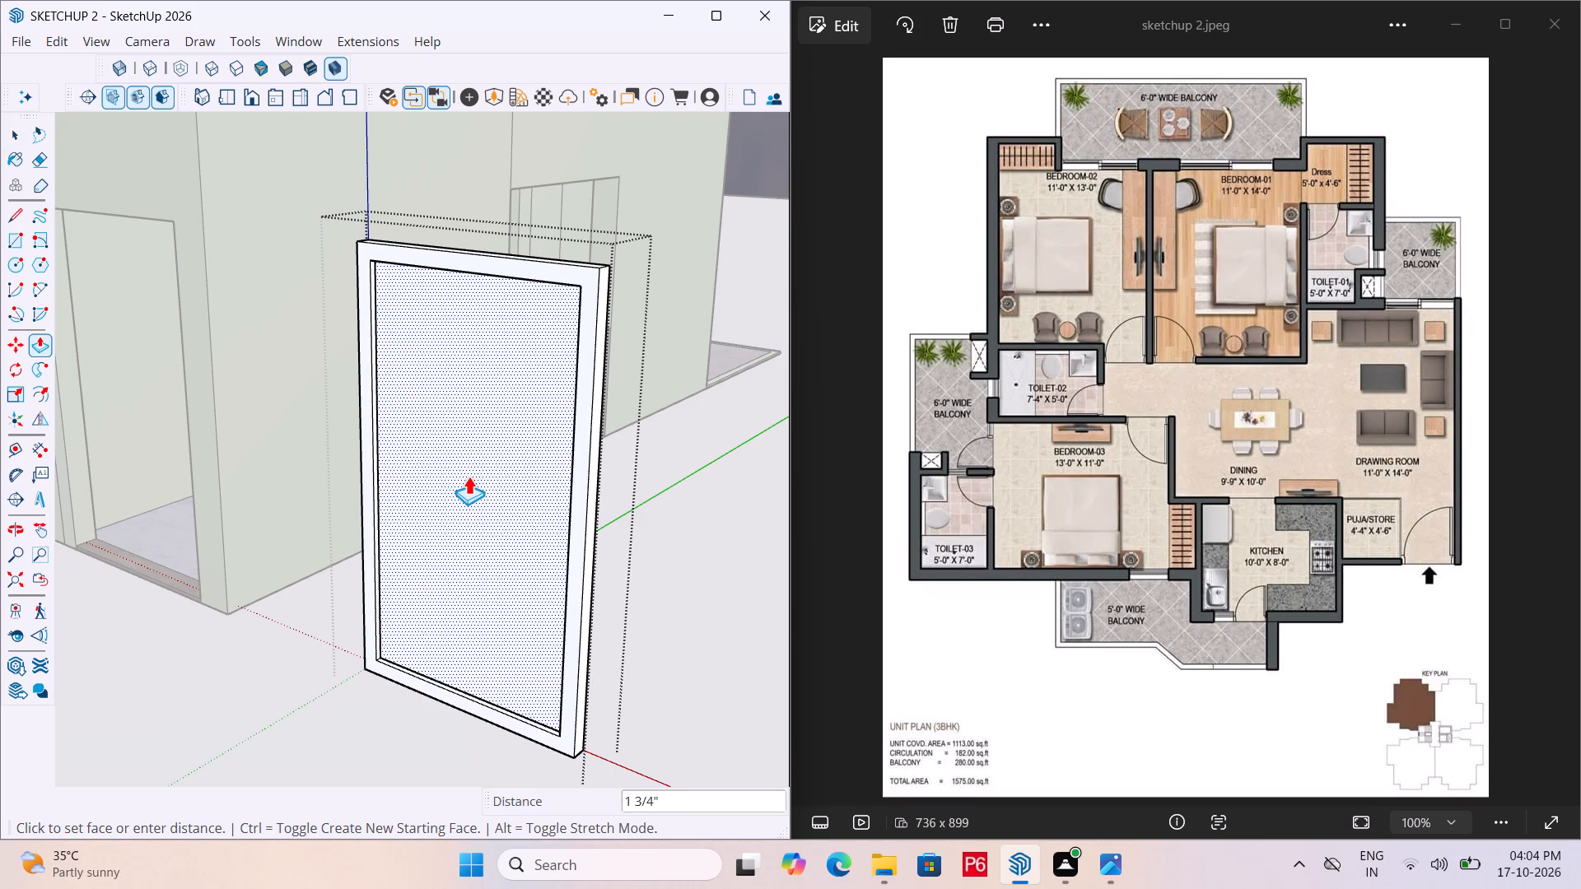
pyautogui.click(469, 476)
# Examine the framed door panel from several sides, including its top edge and its place beside the entrance.
pyautogui.moveTo(470, 467); pyautogui.dragTo(91, 458, button='middle')
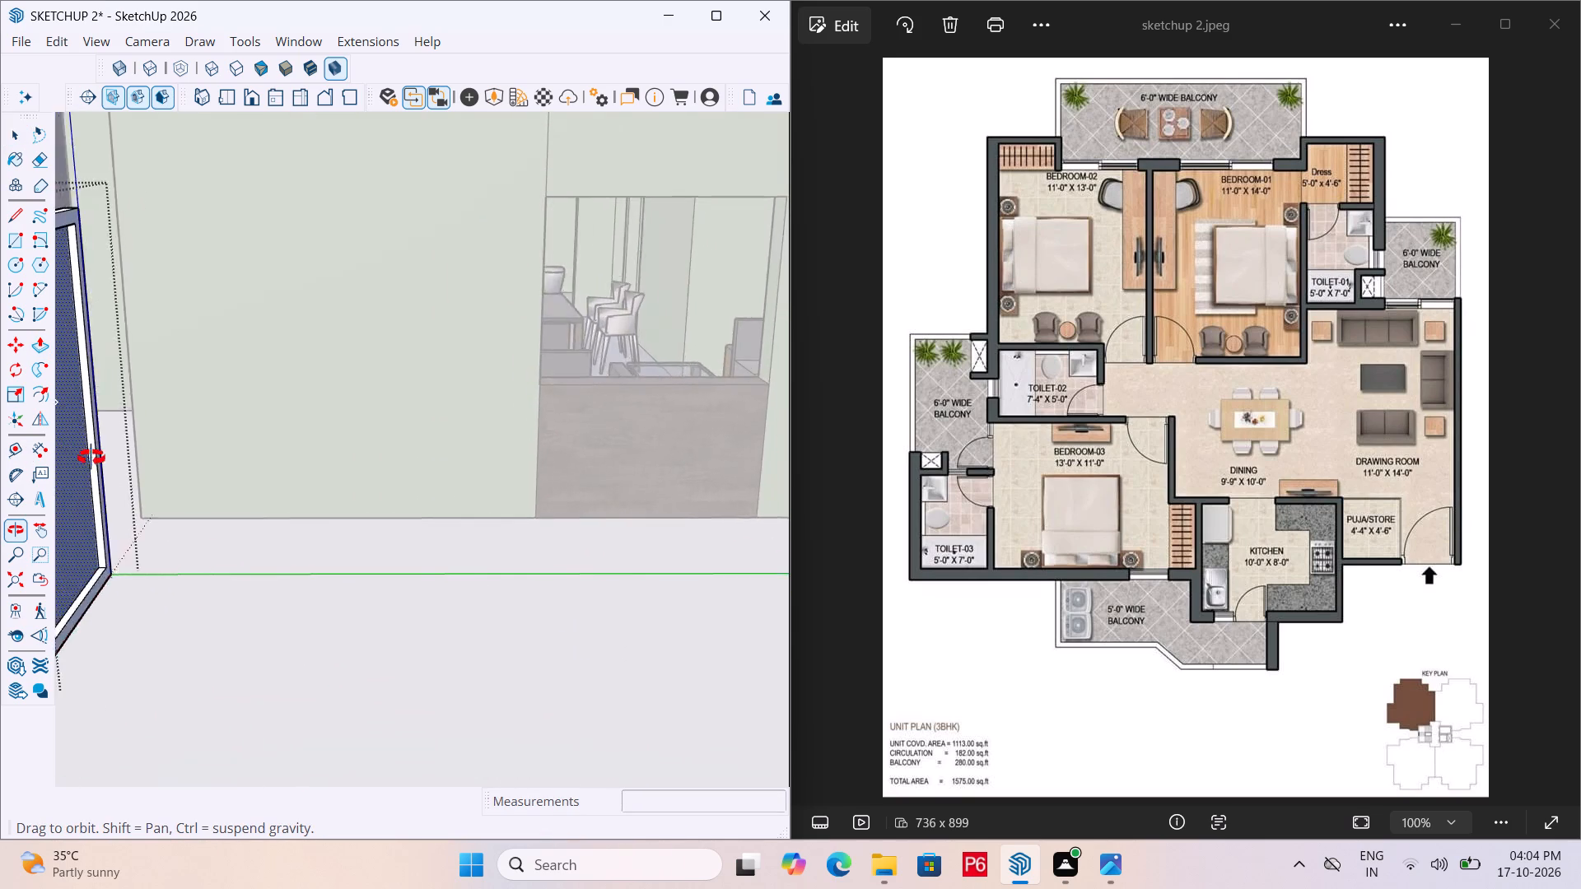
pyautogui.moveTo(91, 458); pyautogui.dragTo(395, 477, button='middle')
pyautogui.moveTo(405, 477); pyautogui.dragTo(424, 476, button='middle')
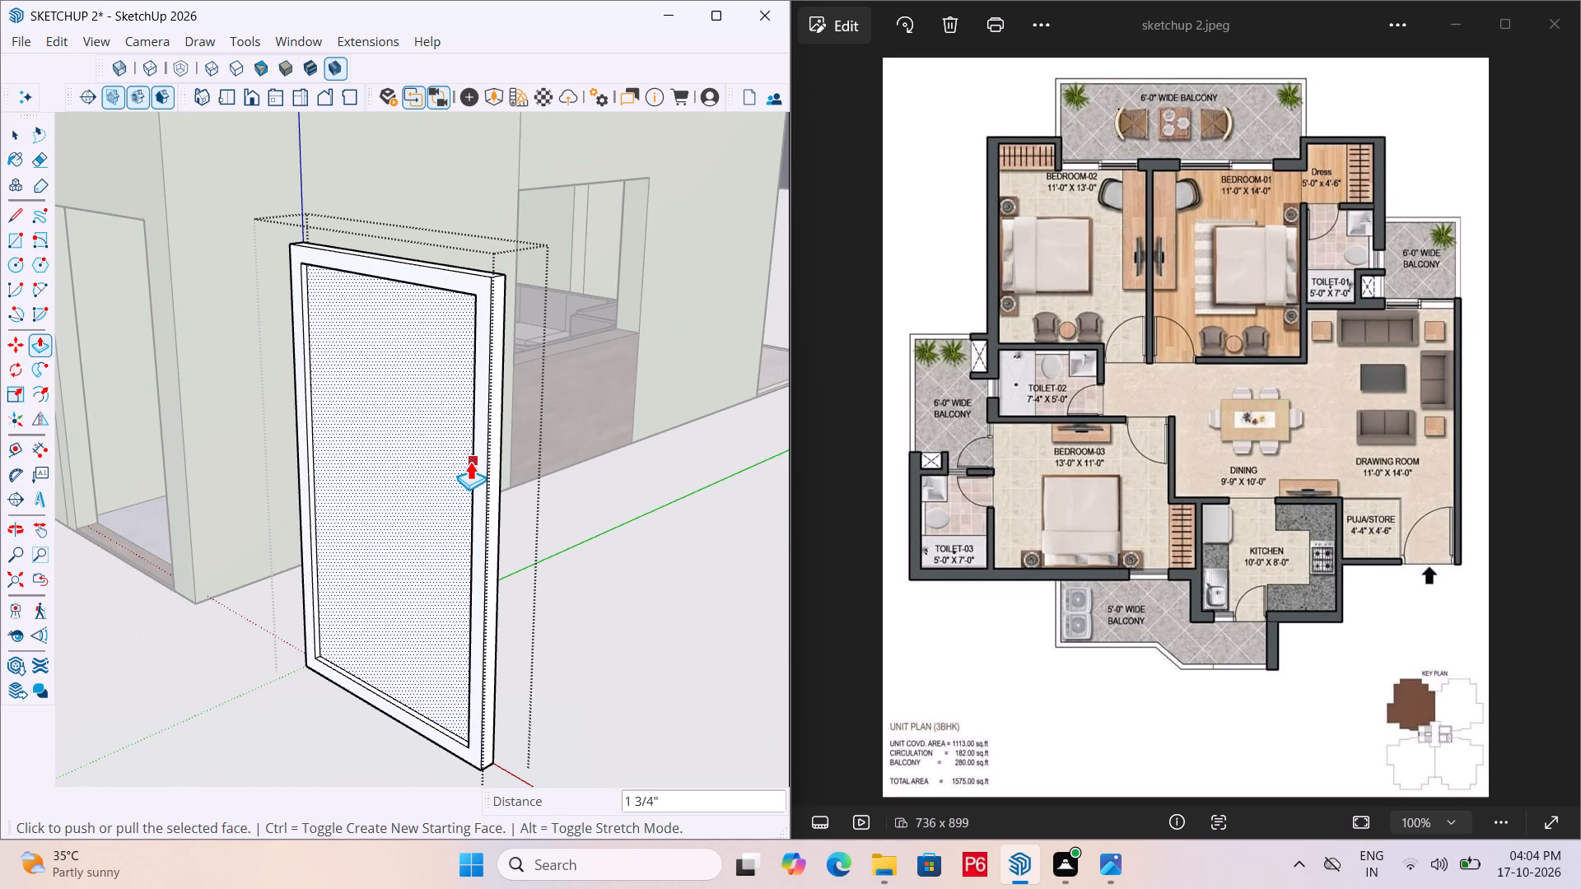
pyautogui.moveTo(410, 523); pyautogui.dragTo(444, 462, button='middle')
pyautogui.scroll(-5, 288, 553)
pyautogui.moveTo(269, 582); pyautogui.dragTo(352, 603, button='middle')
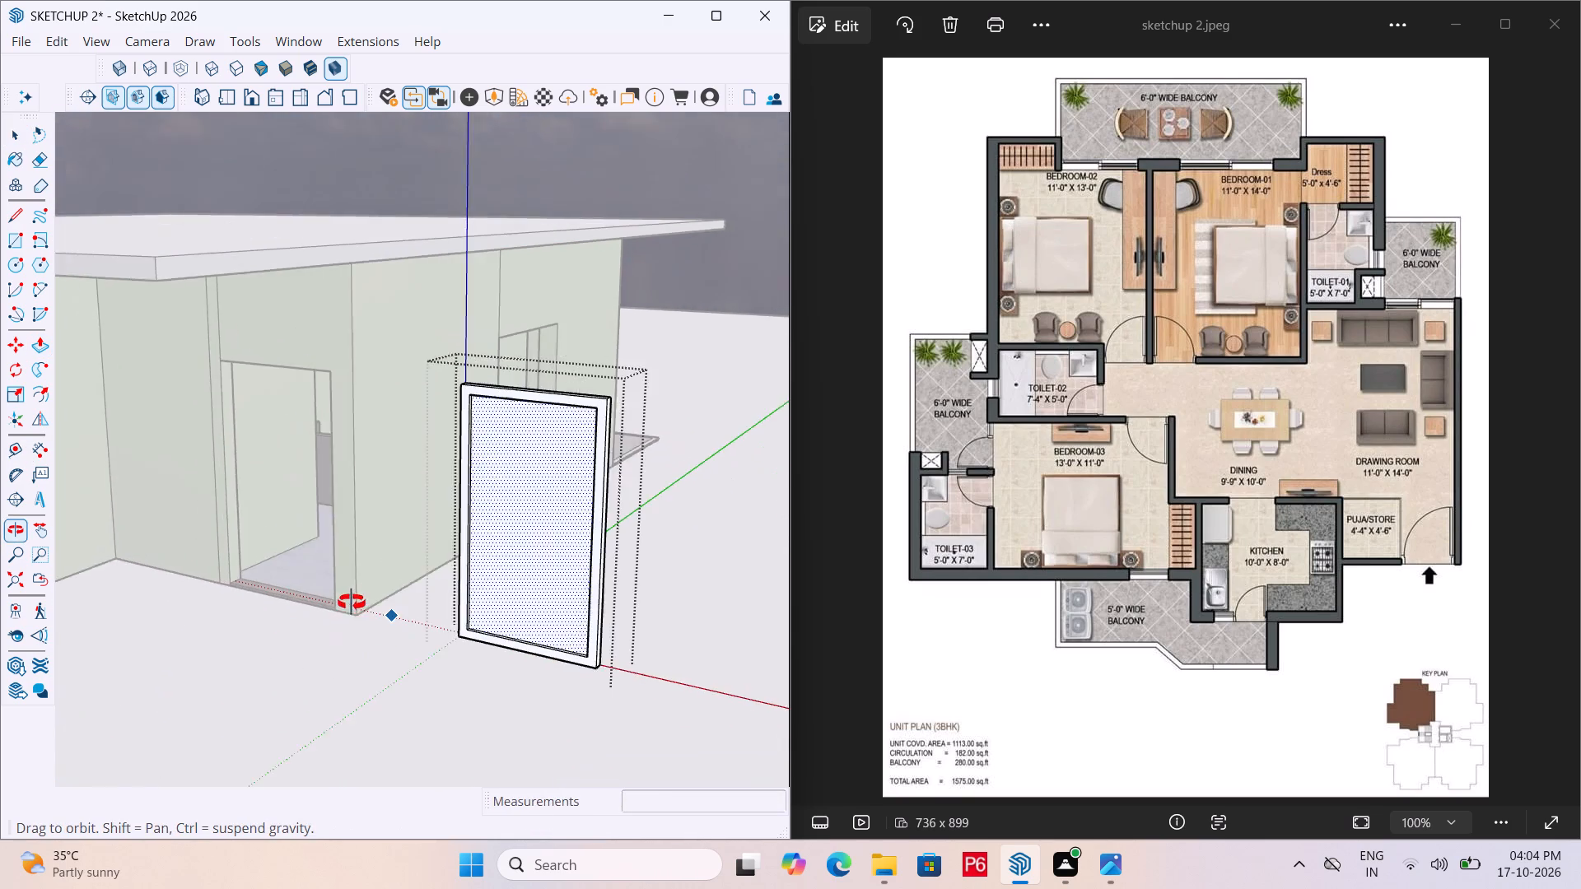
pyautogui.moveTo(352, 603); pyautogui.dragTo(358, 609, button='middle')
pyautogui.scroll(-6, 86, 495)
pyautogui.moveTo(177, 510); pyautogui.dragTo(359, 545, button='middle')
pyautogui.scroll(-5, 69, 421)
pyautogui.moveTo(382, 524); pyautogui.dragTo(473, 526, button='middle')
pyautogui.scroll(7, 471, 526)
pyautogui.moveTo(459, 488); pyautogui.dragTo(470, 387, button='middle')
pyautogui.scroll(5, 467, 390)
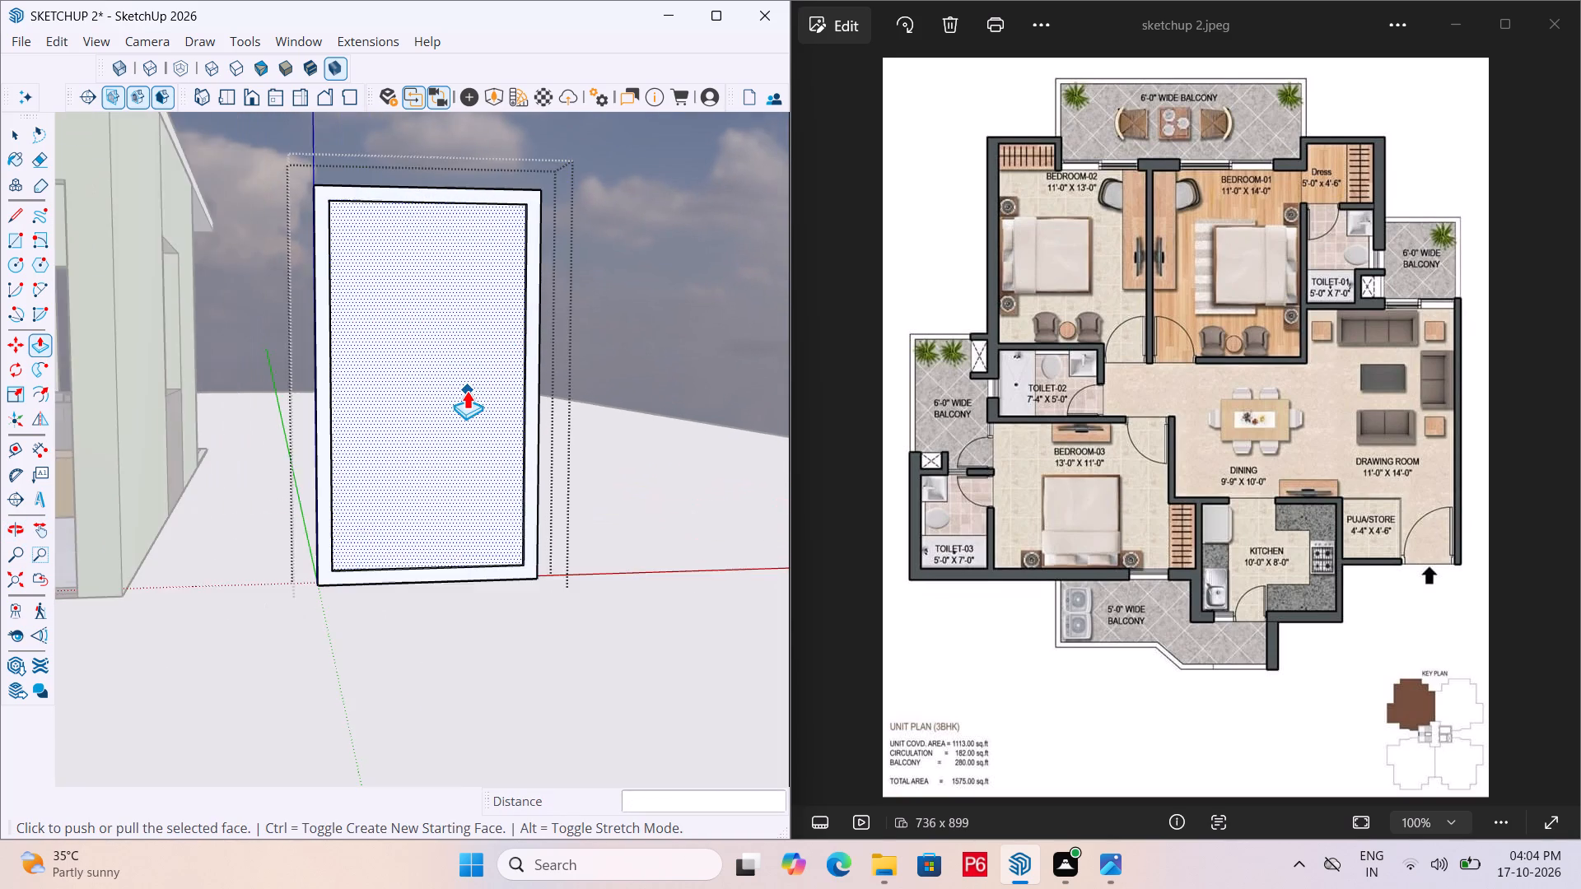
pyautogui.scroll(5, 424, 217)
pyautogui.moveTo(424, 213); pyautogui.dragTo(438, 79, button='middle')
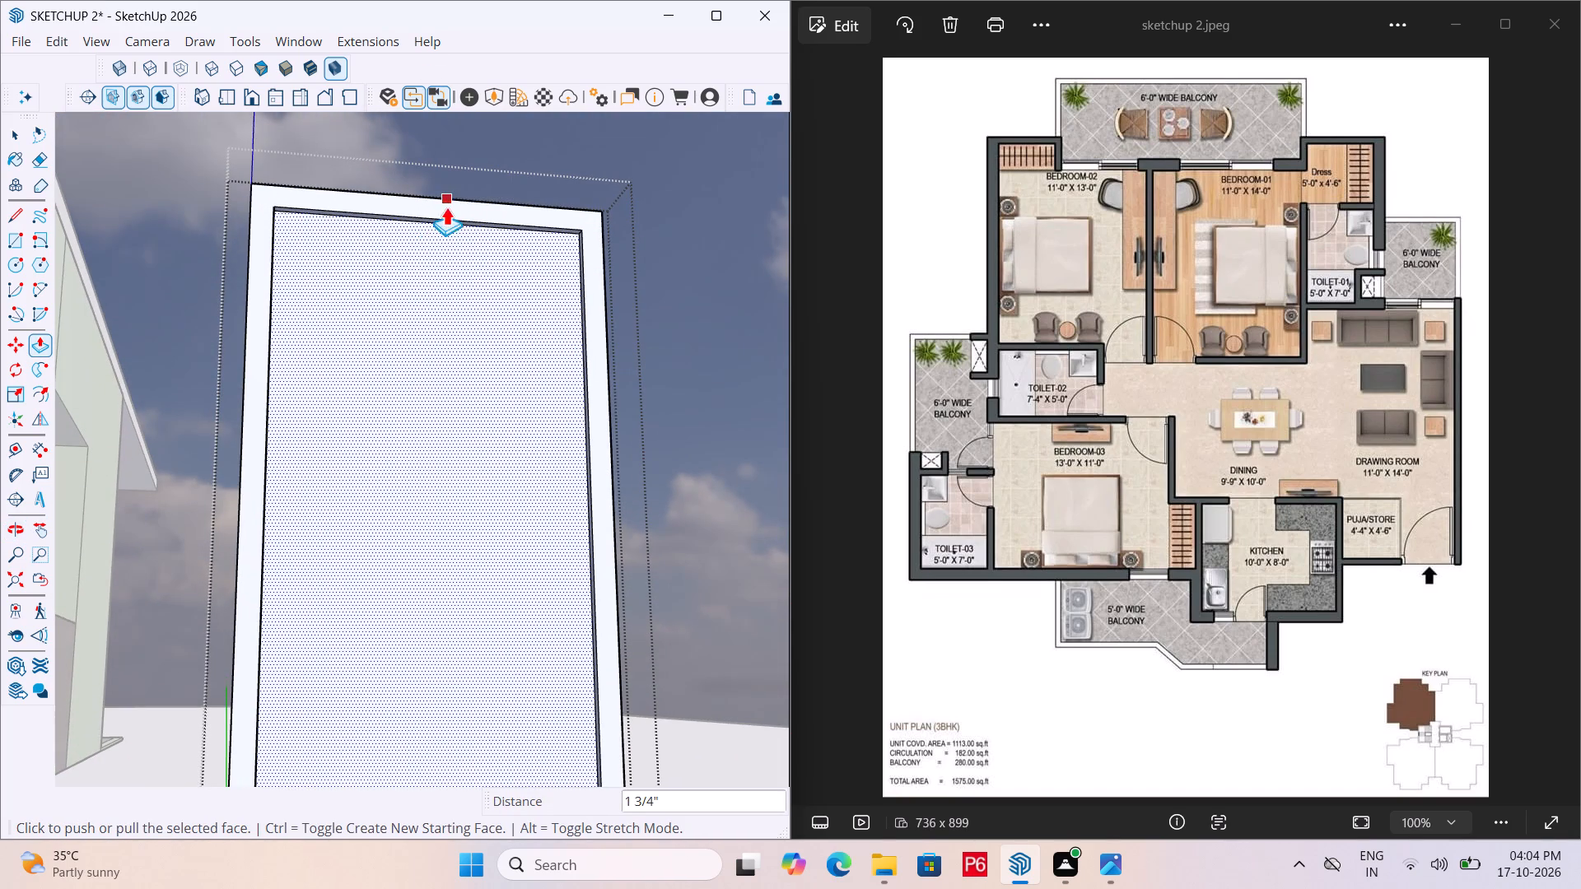
# Place a vertical guide line on the inner panel about 1' 7/16" from the frame's inner edge nearest the building.
pyautogui.press('t')
pyautogui.moveTo(338, 396); pyautogui.dragTo(26, 528, button='middle')
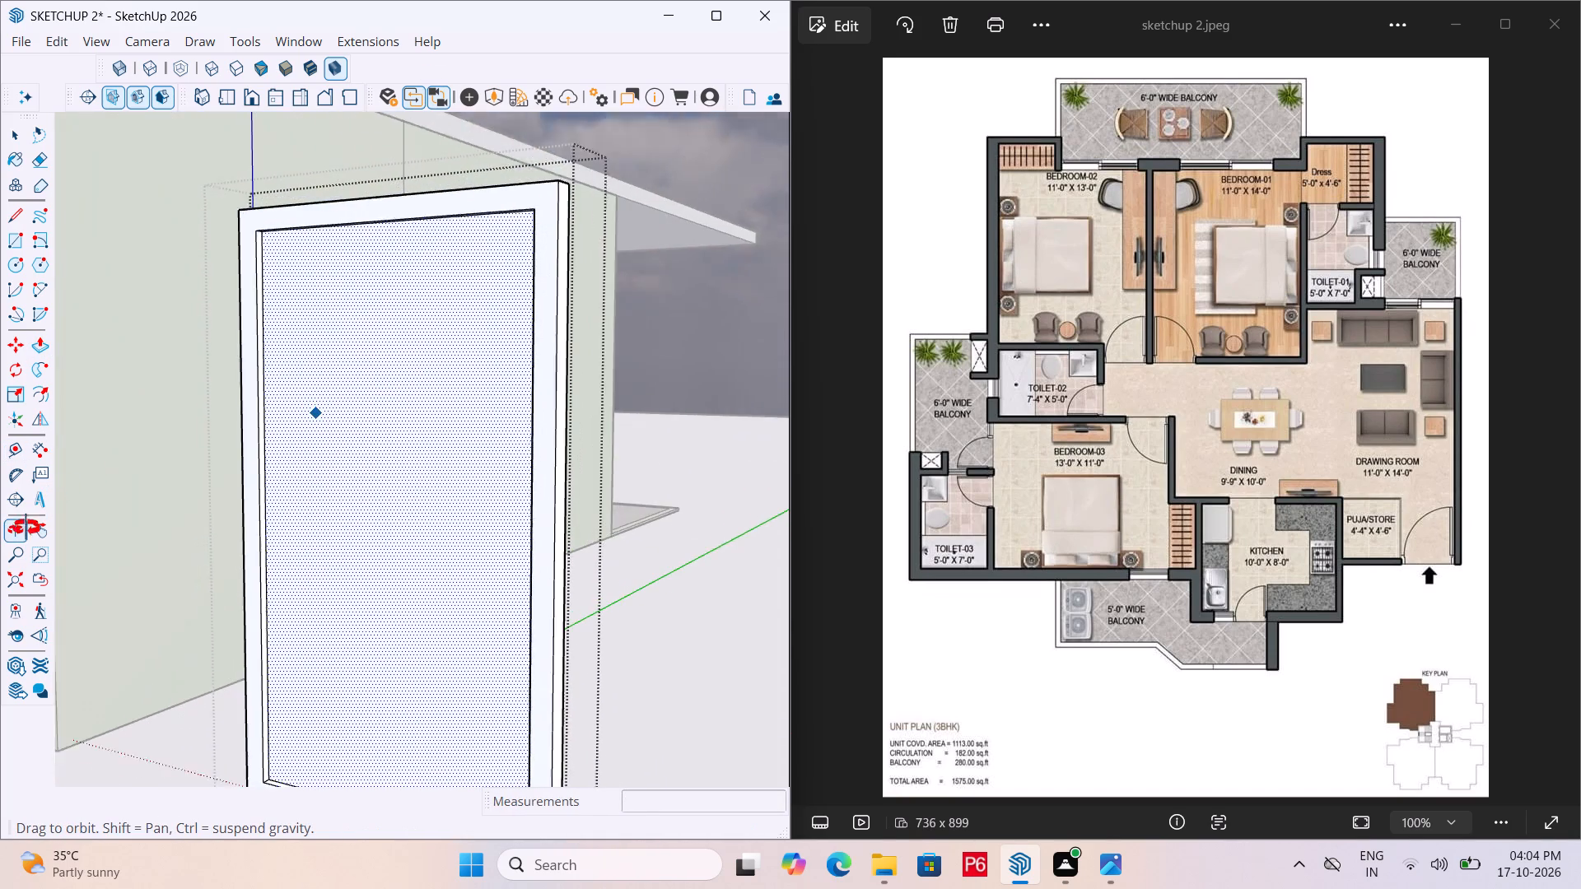
pyautogui.moveTo(26, 528); pyautogui.dragTo(21, 542, button='middle')
pyautogui.scroll(5, 297, 567)
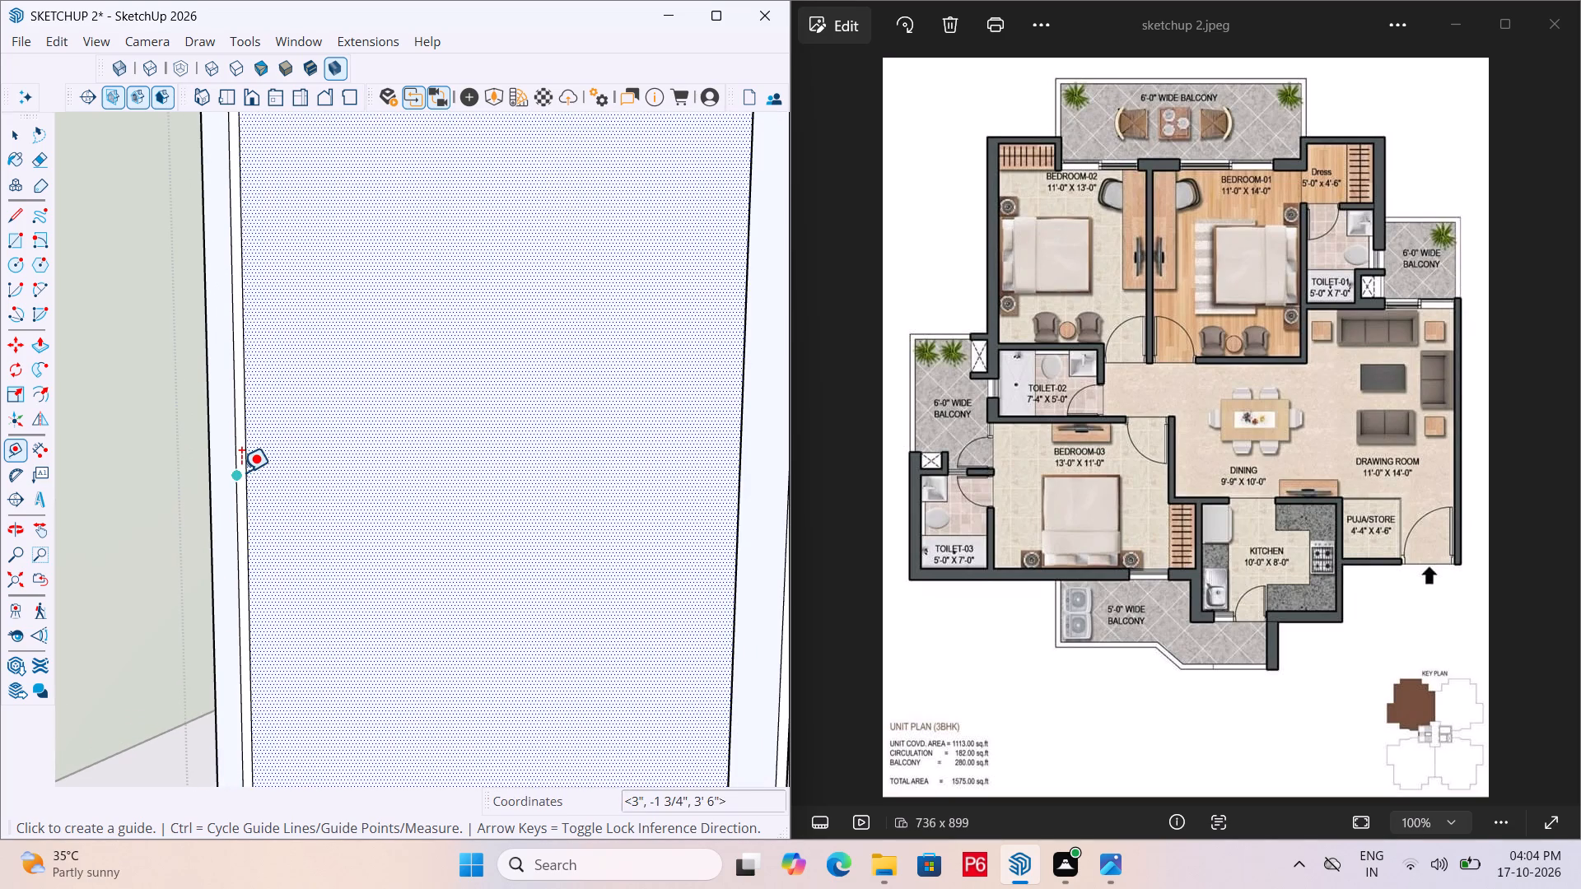
pyautogui.click(245, 472)
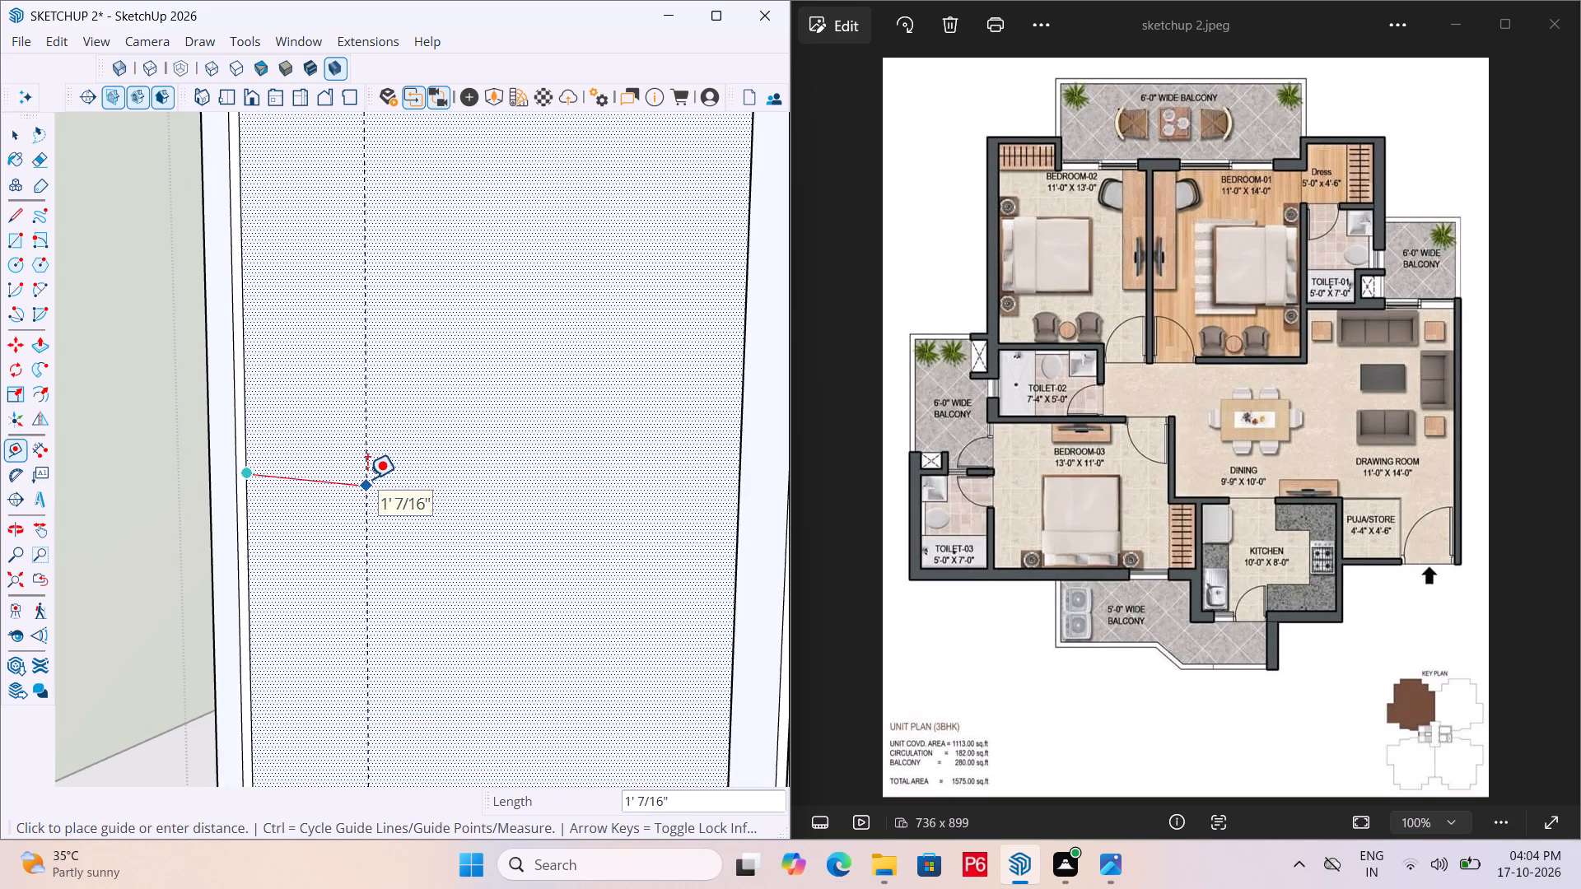
pyautogui.click(367, 479)
pyautogui.press('space')
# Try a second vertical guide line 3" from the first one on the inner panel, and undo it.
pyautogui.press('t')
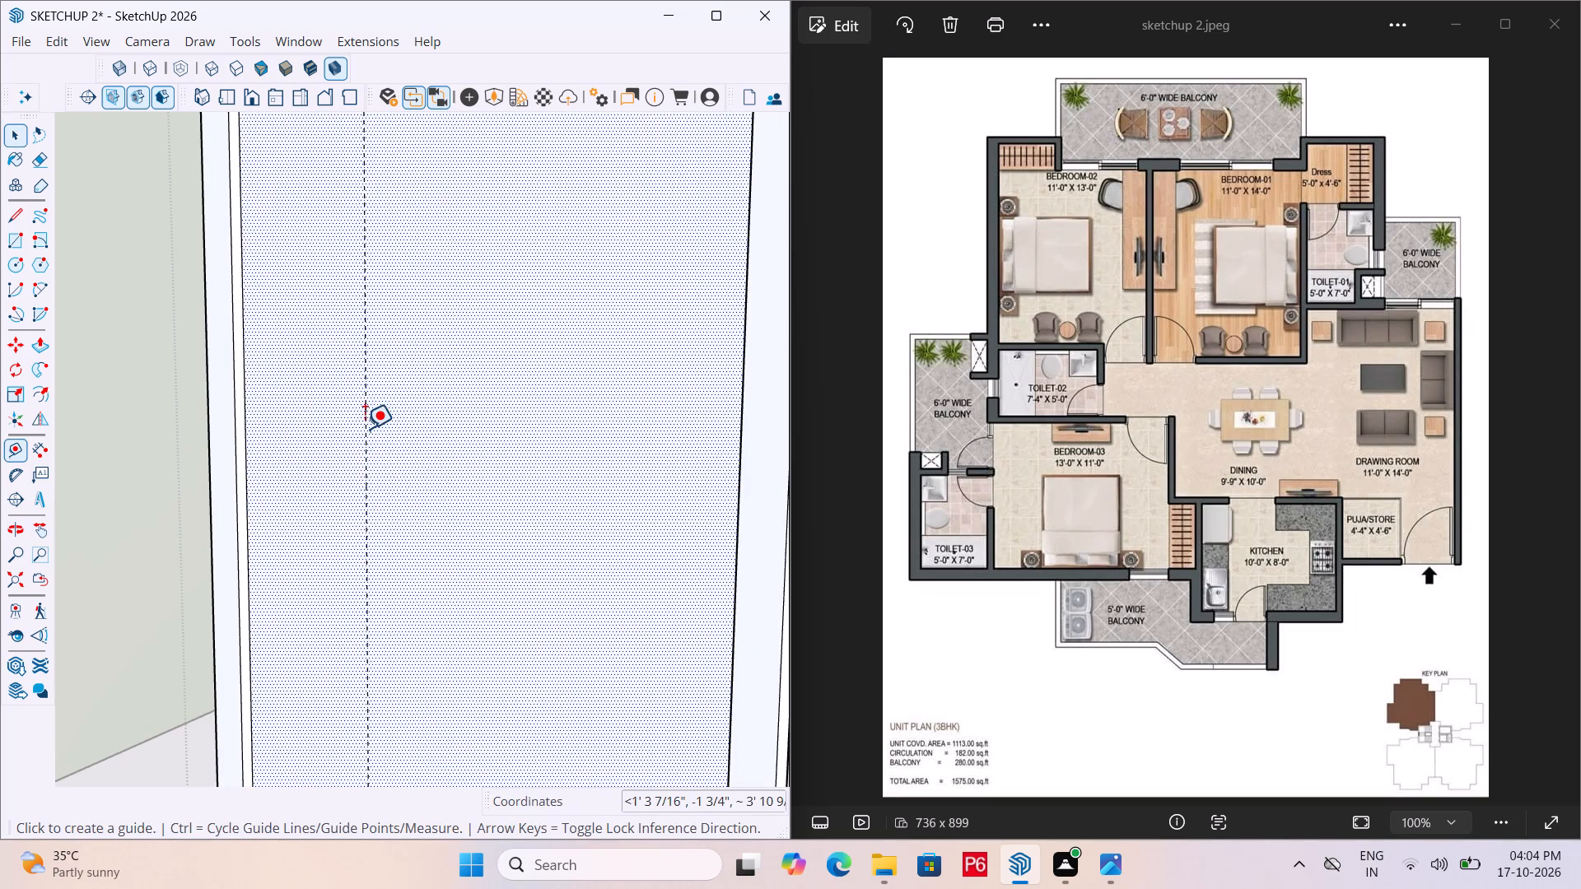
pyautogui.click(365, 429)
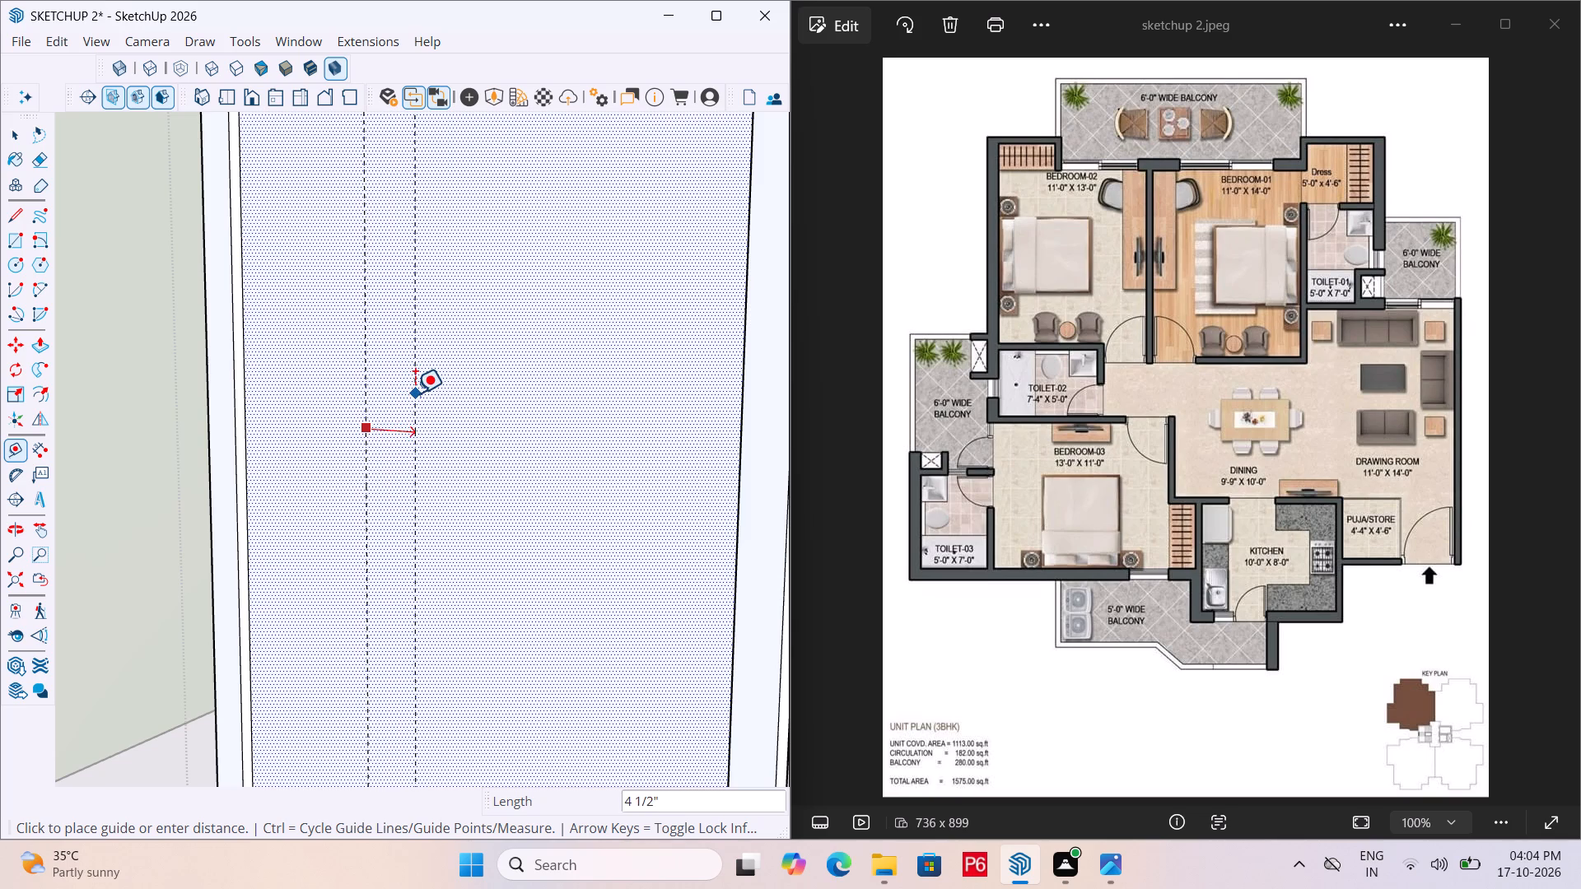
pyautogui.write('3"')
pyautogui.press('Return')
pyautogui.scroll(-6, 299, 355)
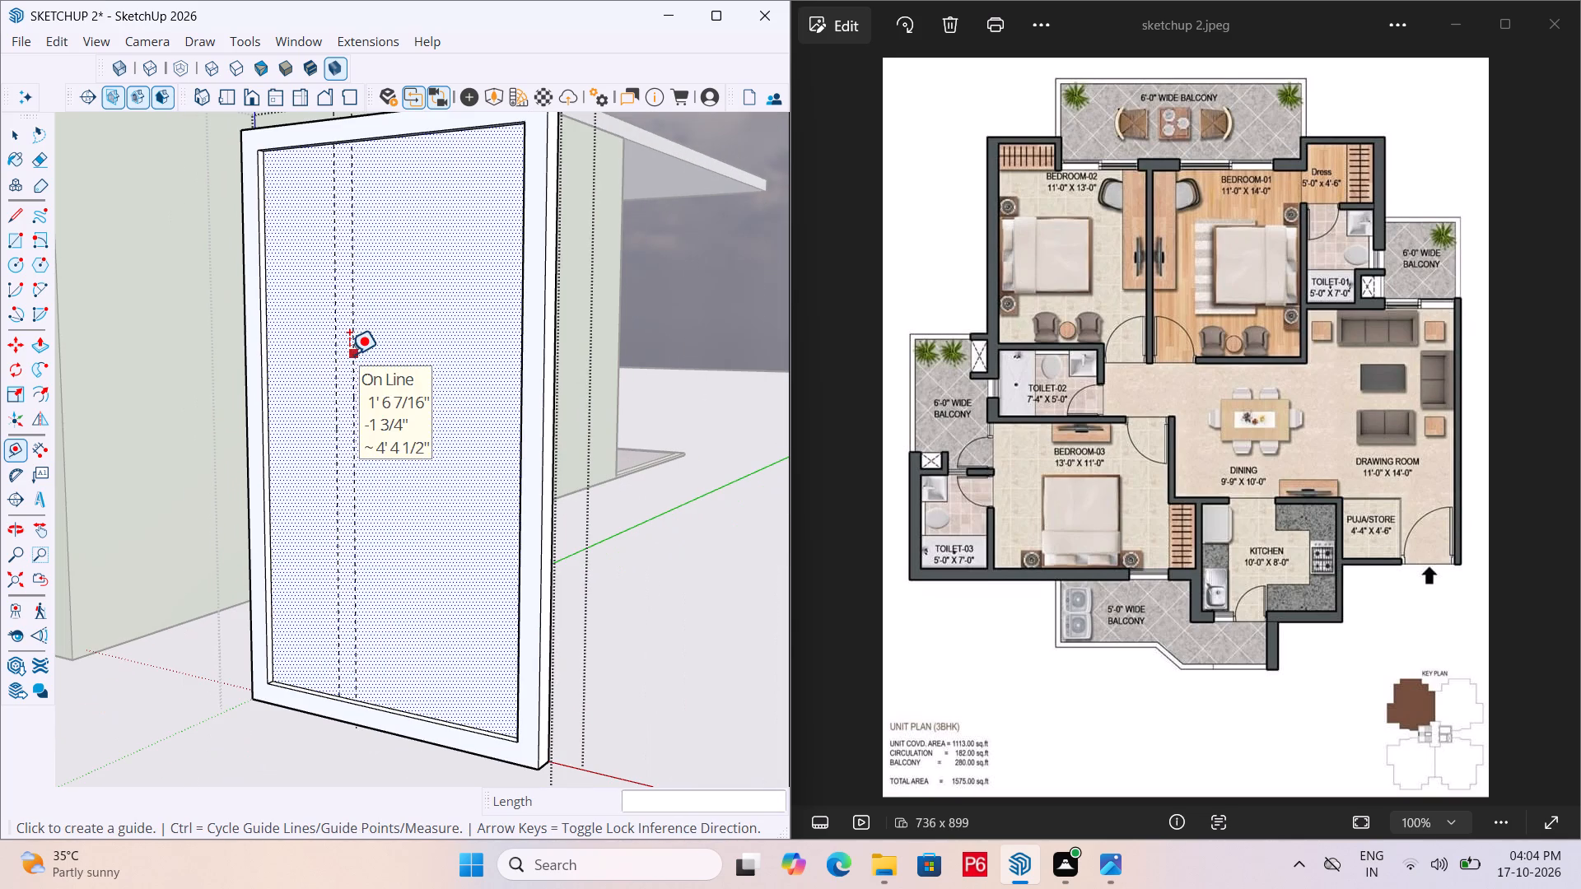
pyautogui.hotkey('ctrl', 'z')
# Place a second vertical guide line 2" from the first, on its side away from the building.
pyautogui.click(333, 287)
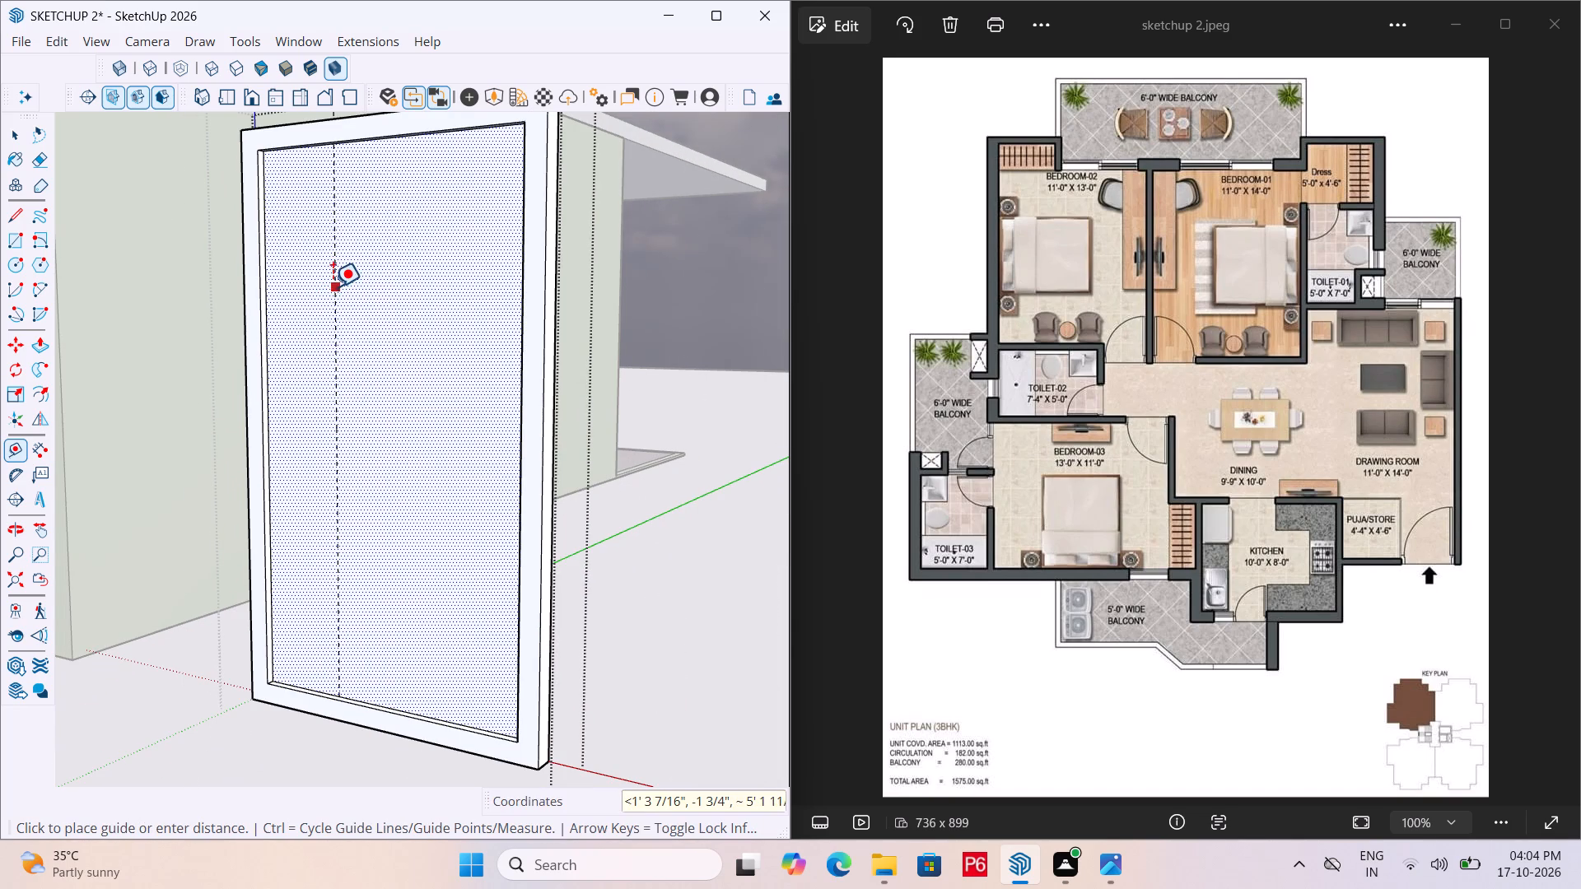
pyautogui.write('2"')
pyautogui.press('Return')
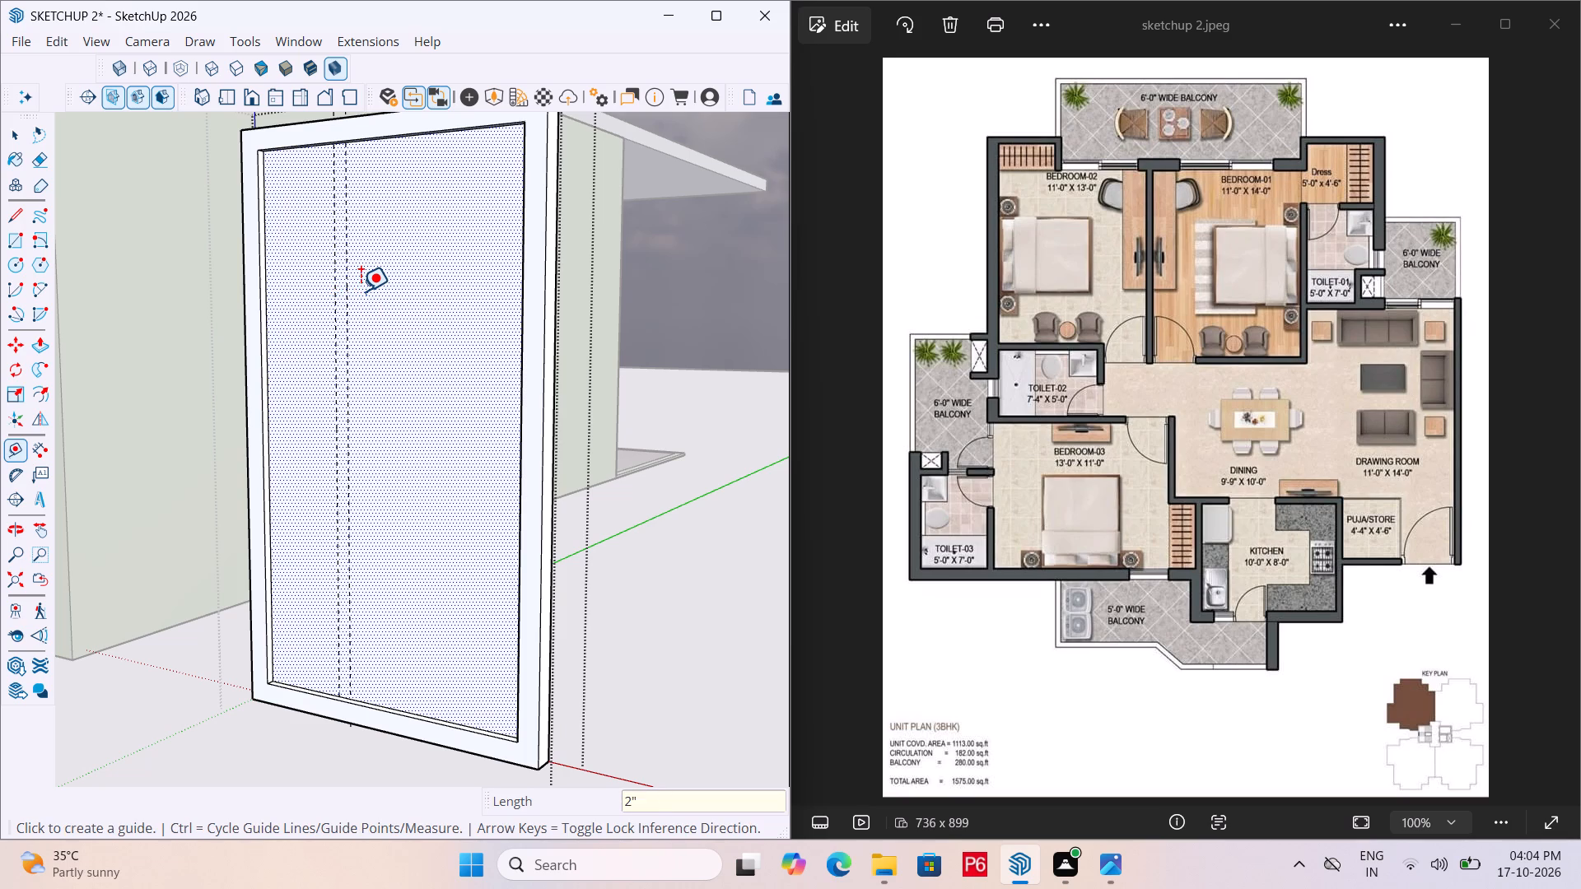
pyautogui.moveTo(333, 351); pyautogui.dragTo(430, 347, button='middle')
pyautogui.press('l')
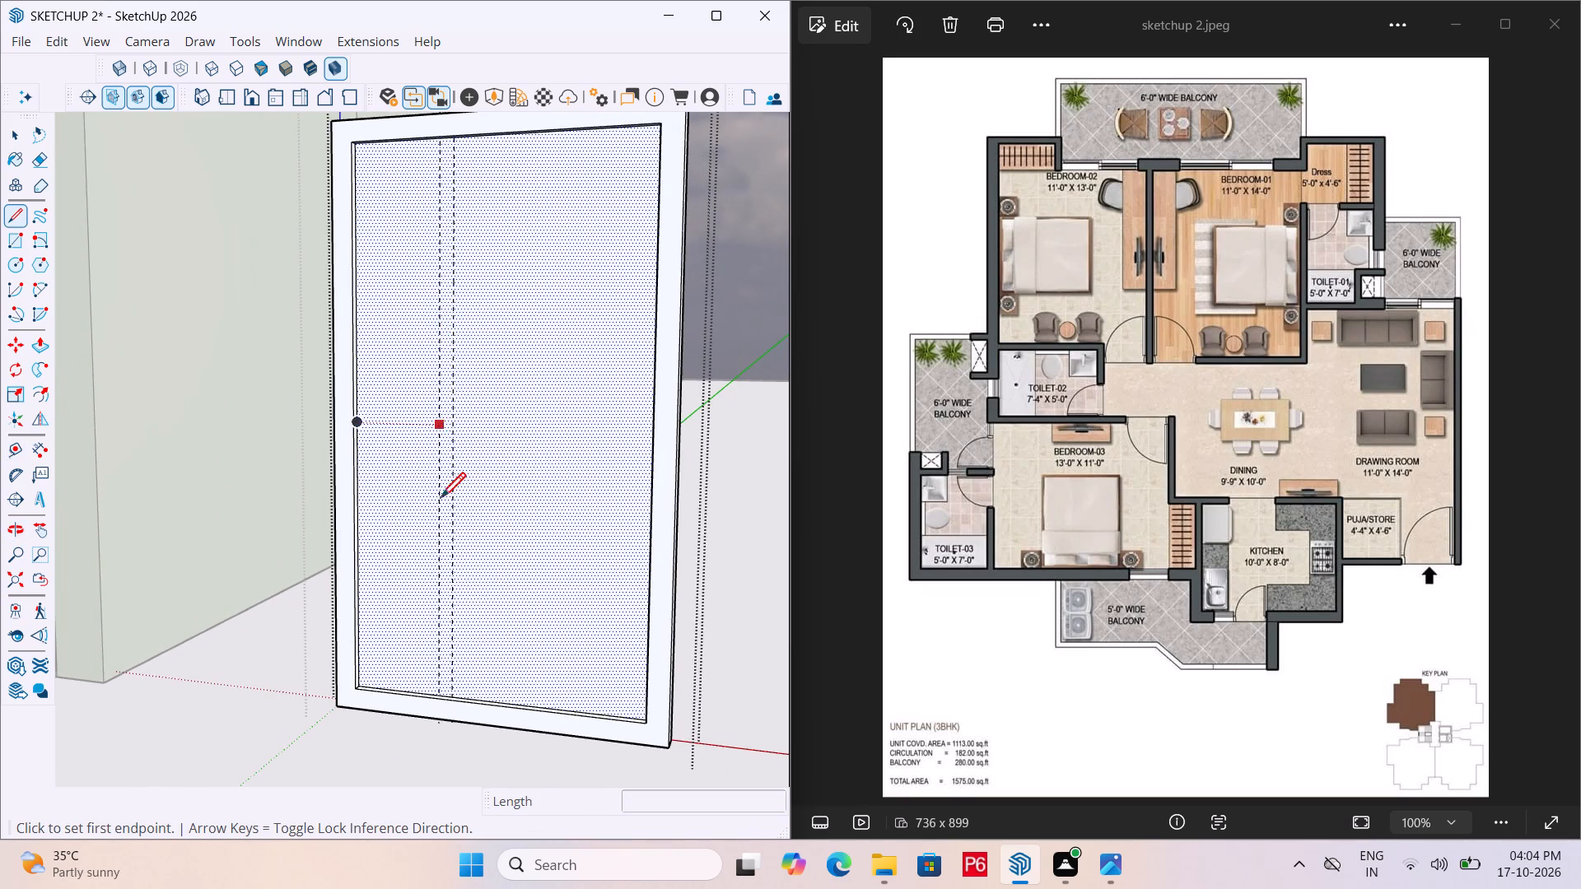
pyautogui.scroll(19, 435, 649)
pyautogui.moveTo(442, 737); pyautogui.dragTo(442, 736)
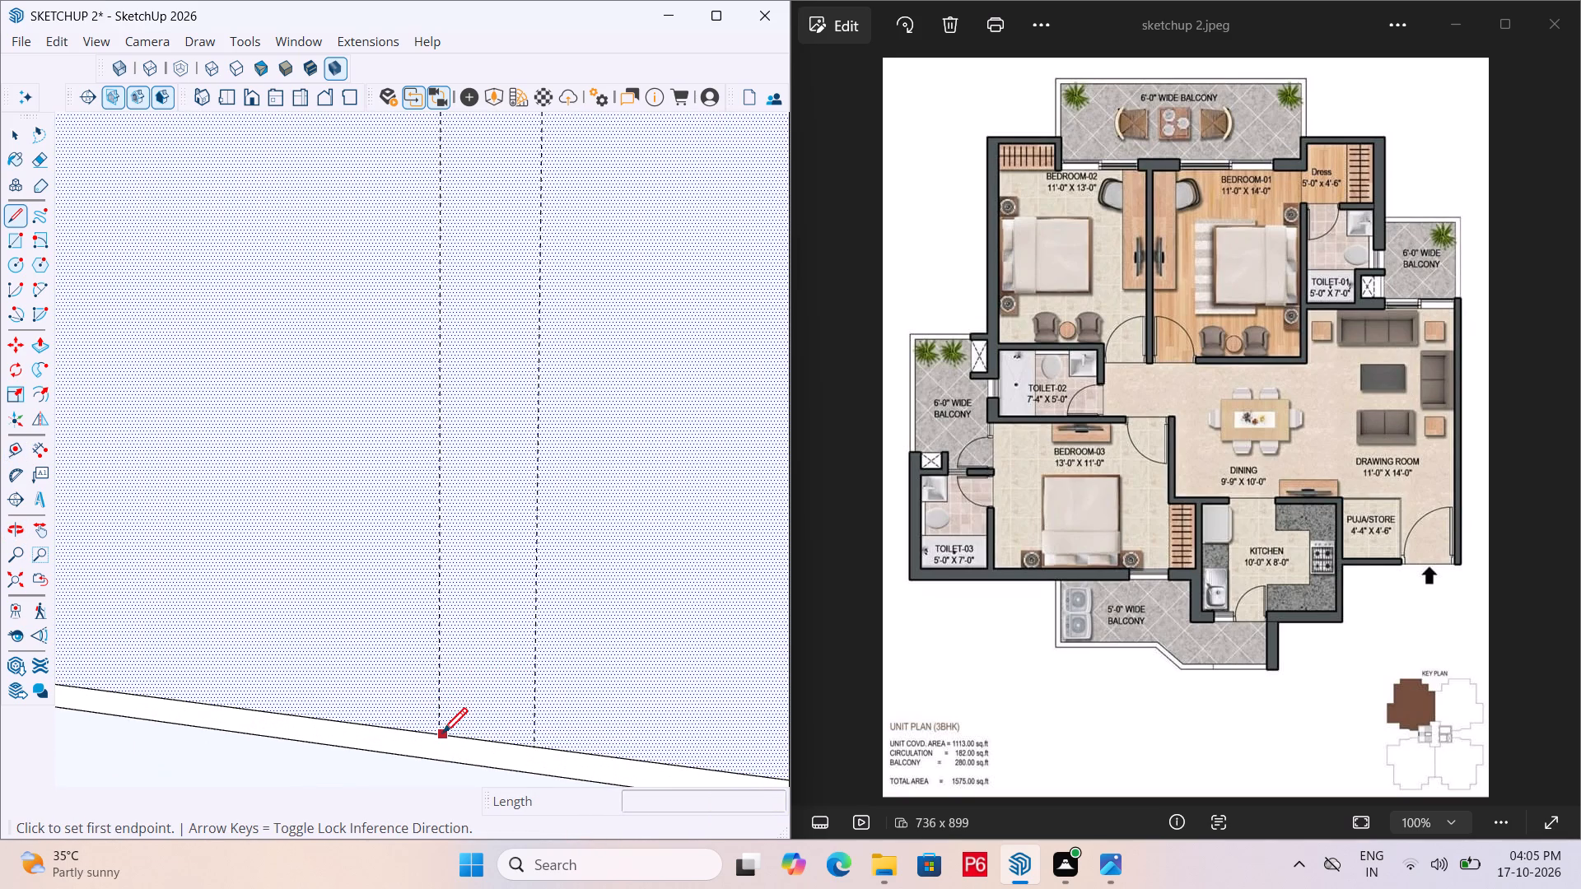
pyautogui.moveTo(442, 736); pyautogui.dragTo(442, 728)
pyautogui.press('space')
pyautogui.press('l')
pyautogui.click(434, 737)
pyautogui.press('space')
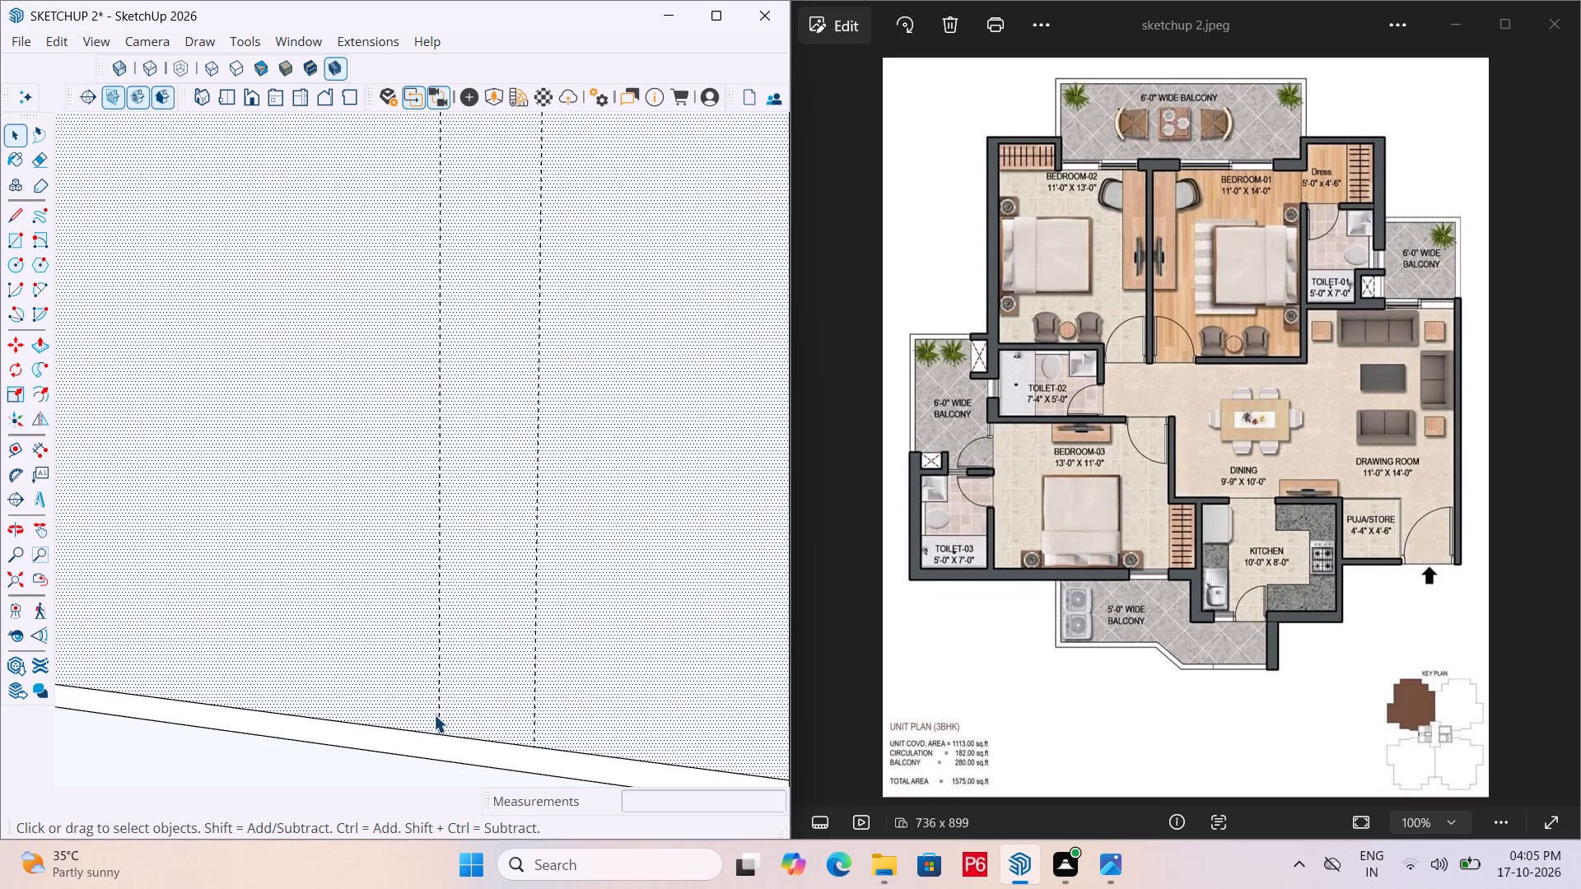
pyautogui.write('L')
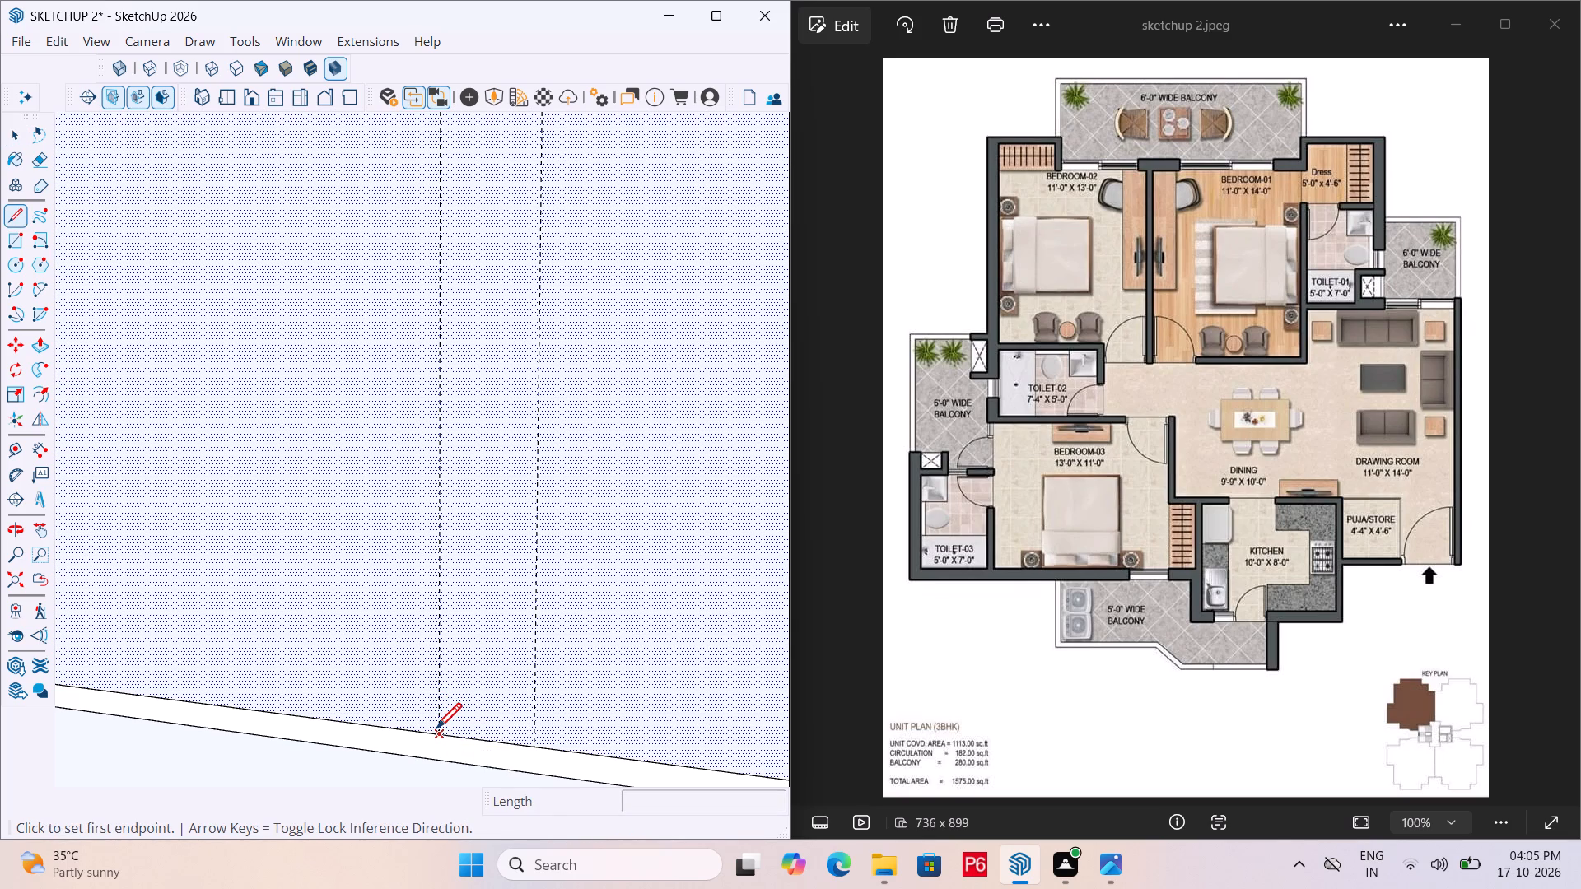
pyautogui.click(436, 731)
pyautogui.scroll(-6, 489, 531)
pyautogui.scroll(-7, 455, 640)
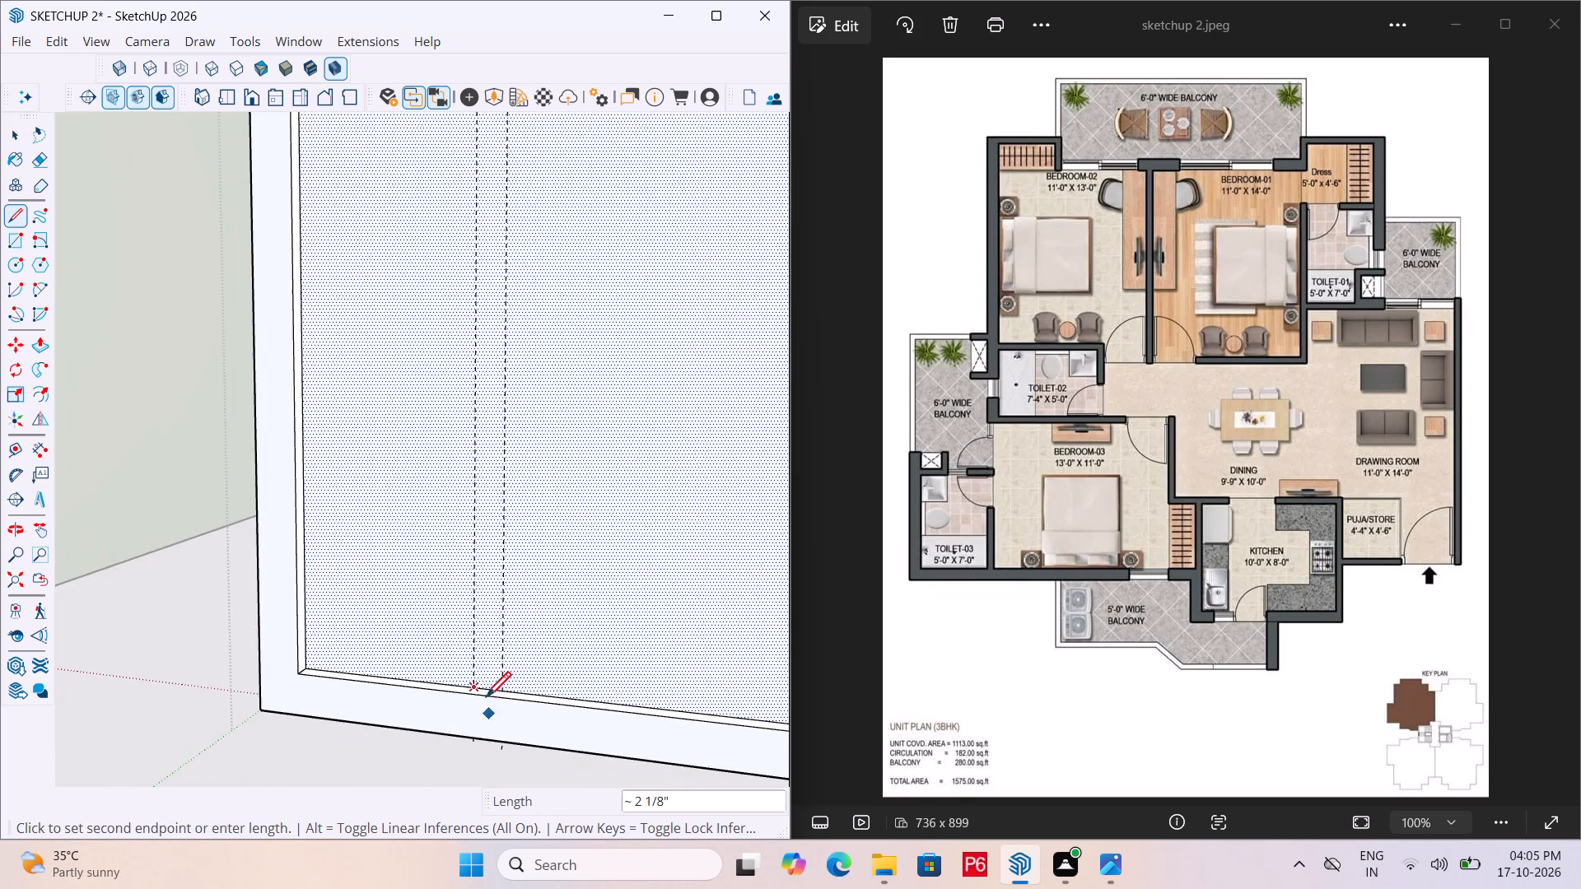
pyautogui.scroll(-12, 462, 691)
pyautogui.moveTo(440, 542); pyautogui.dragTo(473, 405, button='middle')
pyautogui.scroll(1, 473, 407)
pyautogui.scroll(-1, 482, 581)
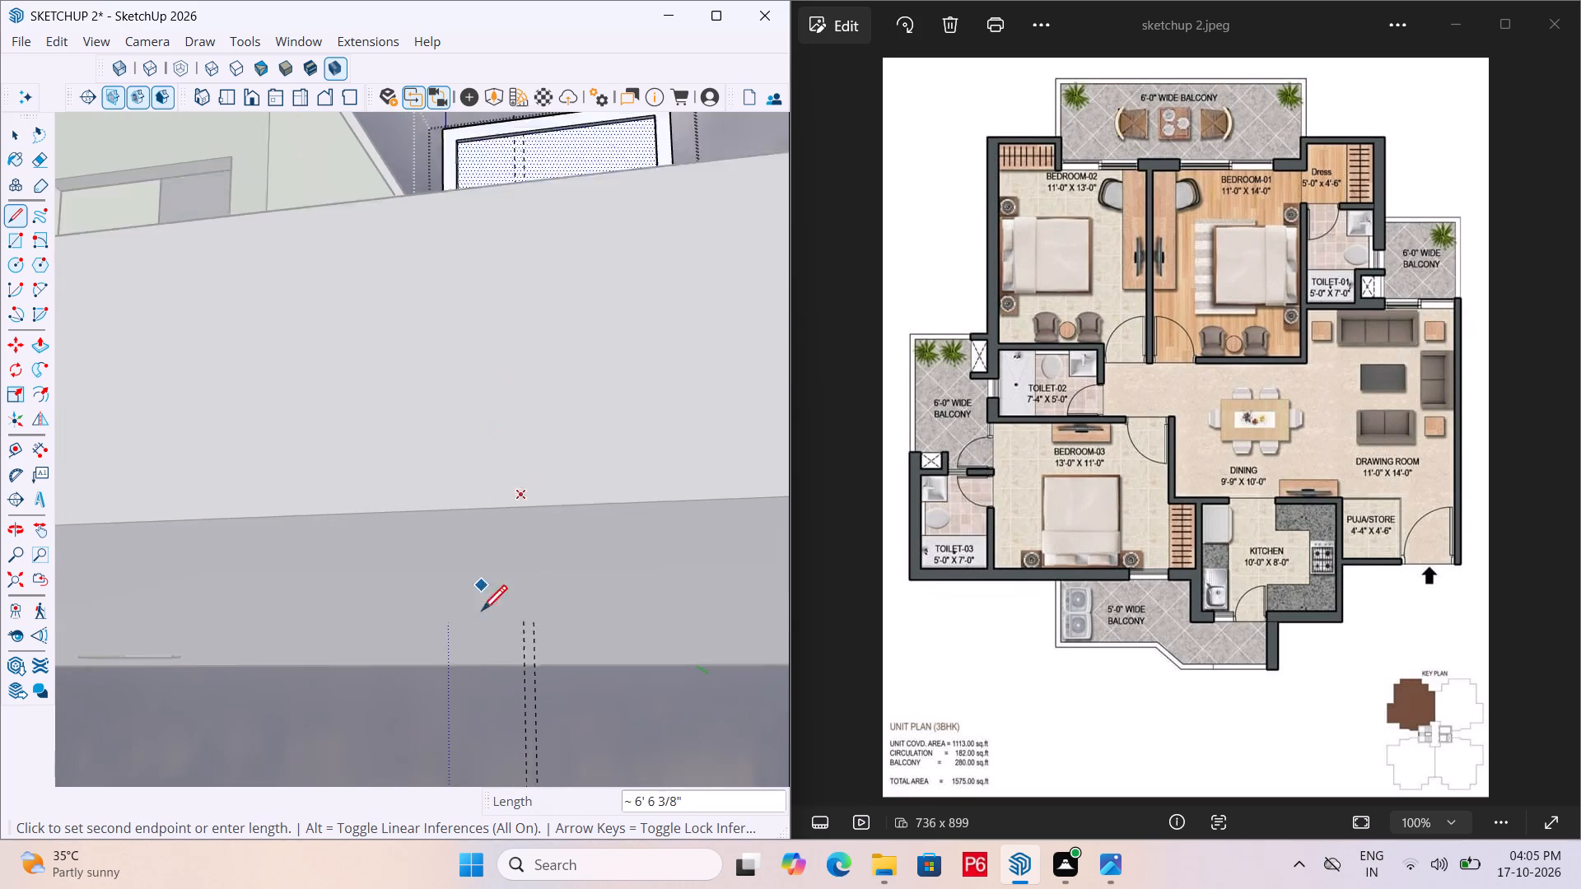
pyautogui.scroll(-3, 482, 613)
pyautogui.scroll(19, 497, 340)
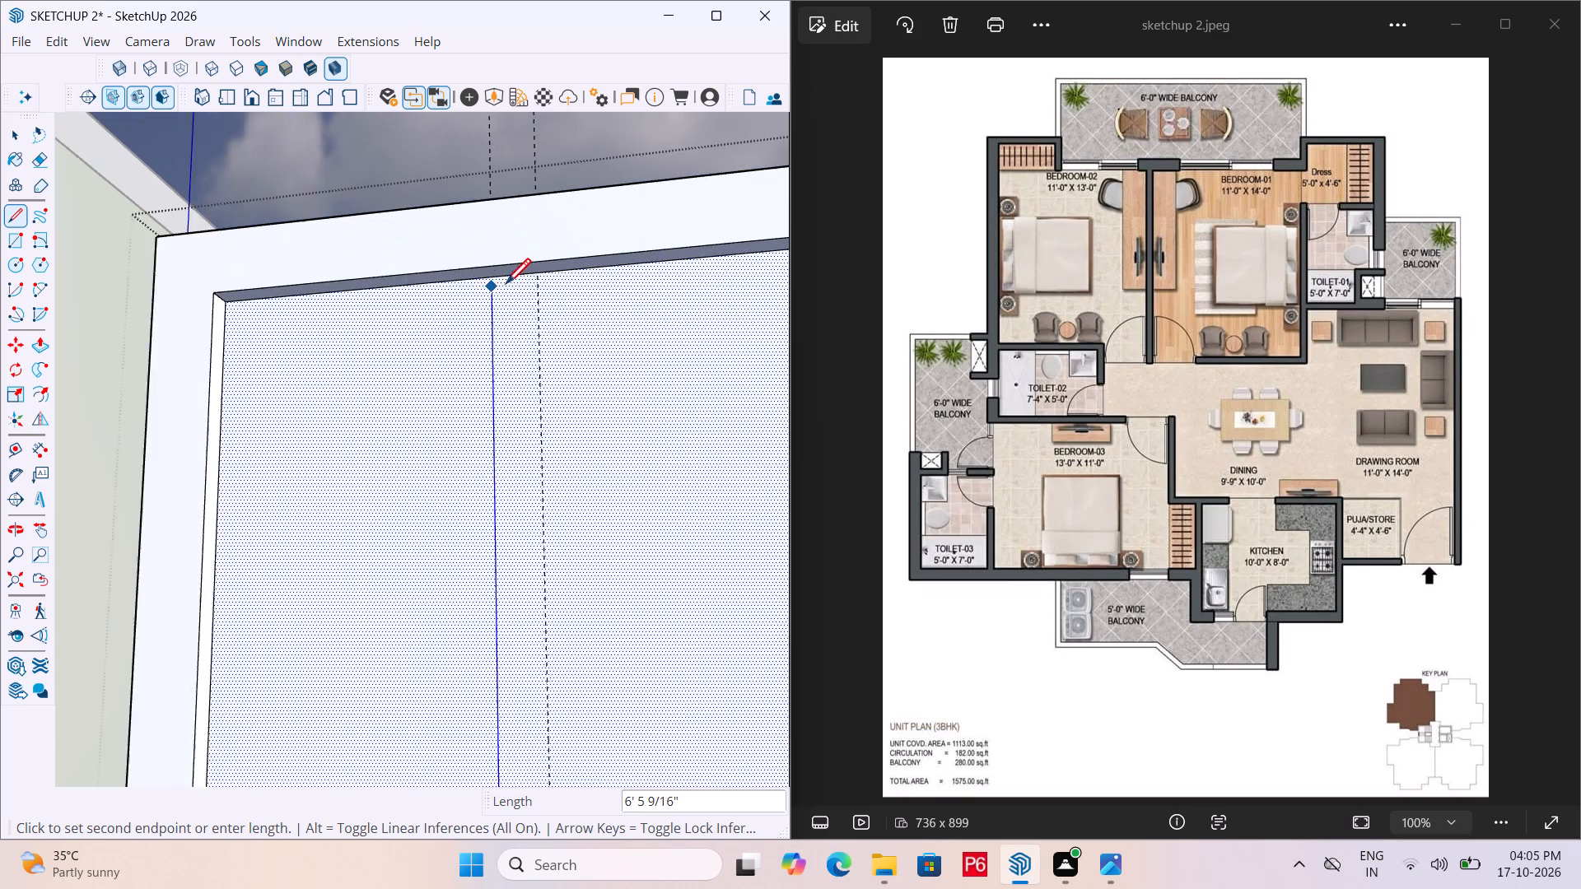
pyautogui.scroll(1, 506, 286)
# Draw a vertical rectangle 2" wide and about 6' 6" tall between the two guides, spanning the inner panel's full height.
pyautogui.press('r')
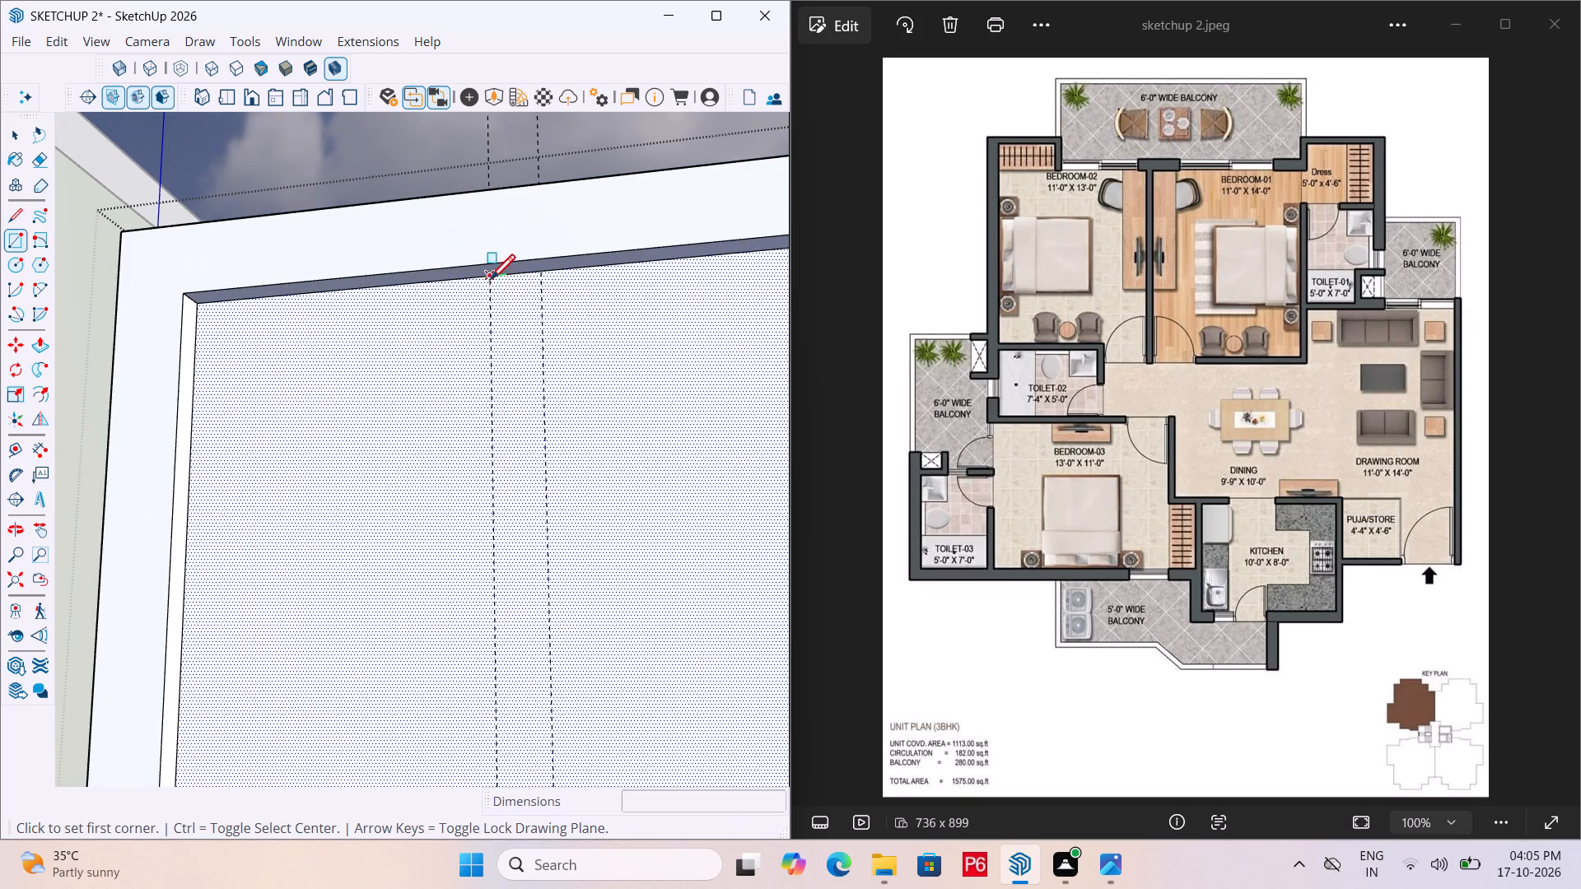
pyautogui.moveTo(489, 274); pyautogui.dragTo(497, 284)
pyautogui.scroll(-8, 473, 398)
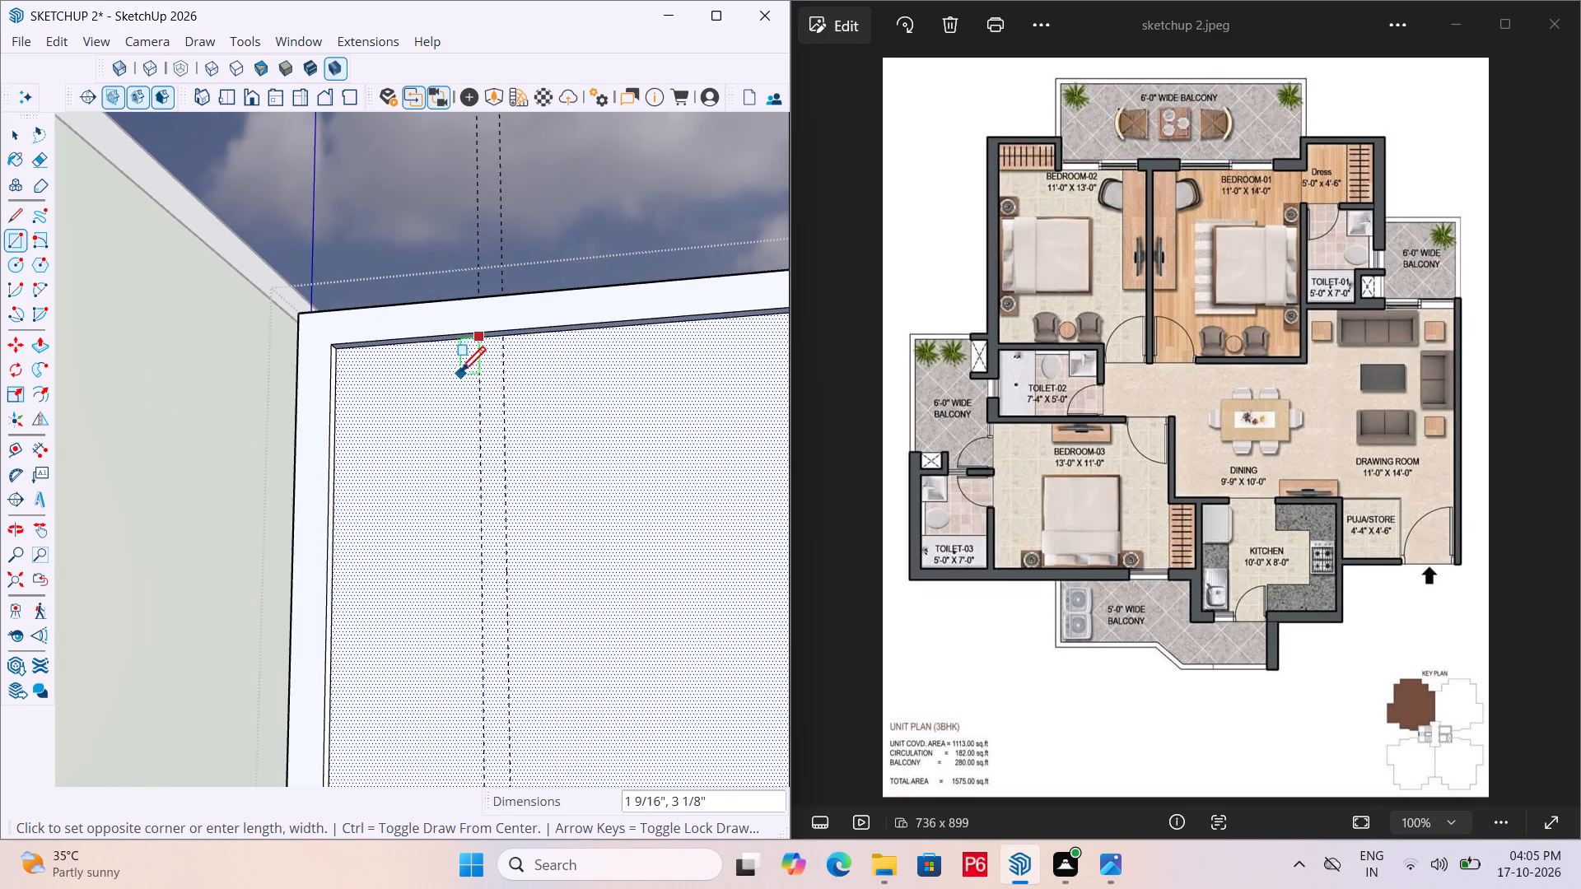
pyautogui.scroll(-15, 459, 375)
pyautogui.moveTo(440, 476); pyautogui.dragTo(413, 664, button='middle')
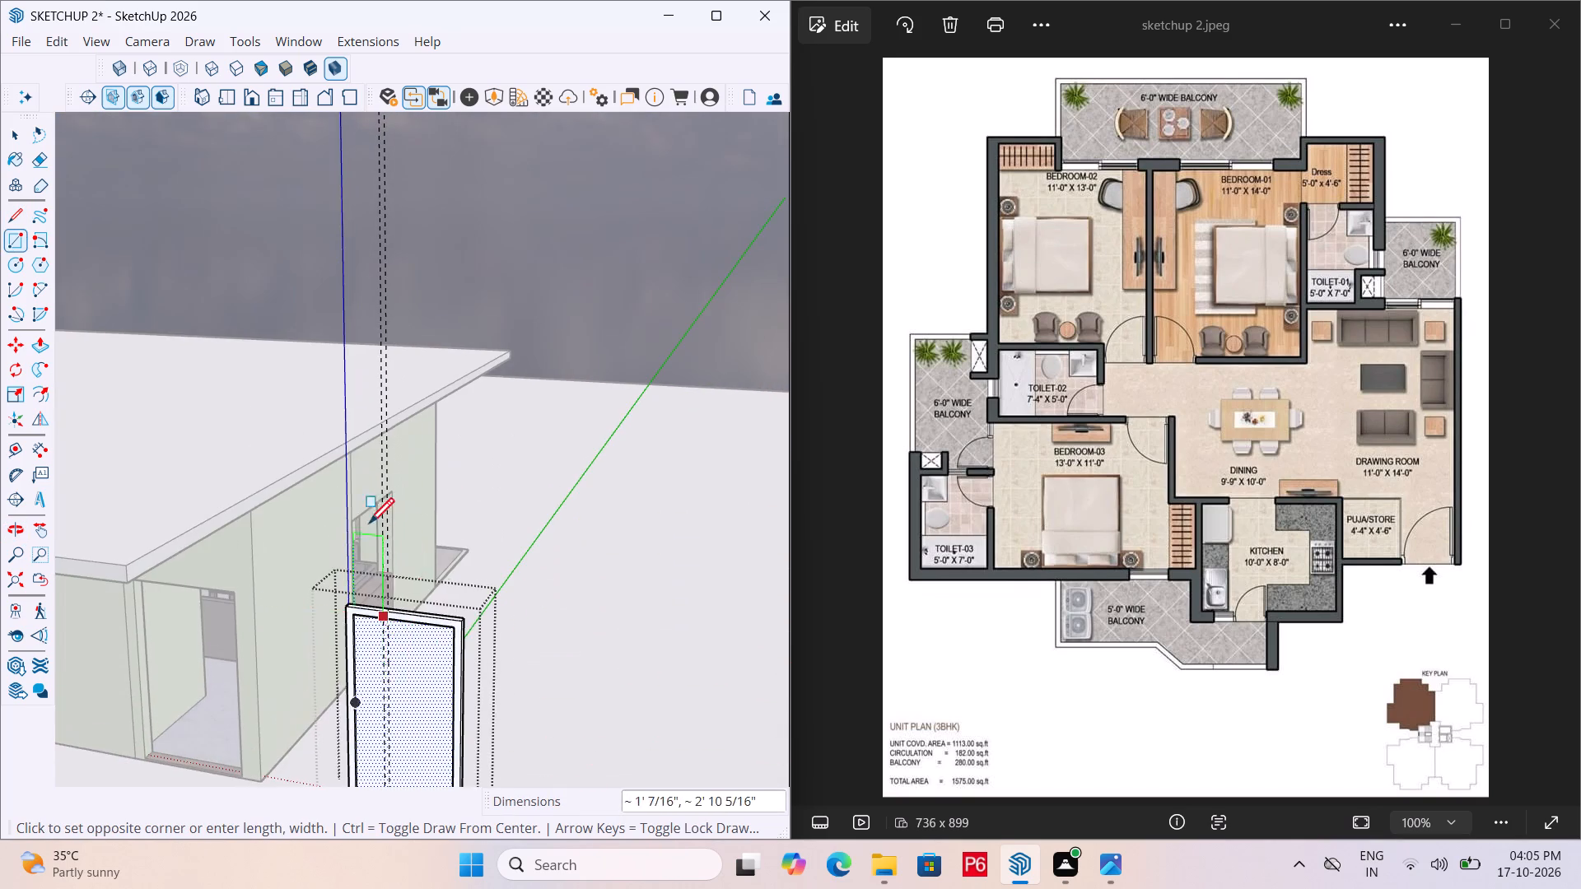
pyautogui.scroll(-6, 422, 477)
pyautogui.scroll(20, 429, 630)
pyautogui.scroll(7, 429, 630)
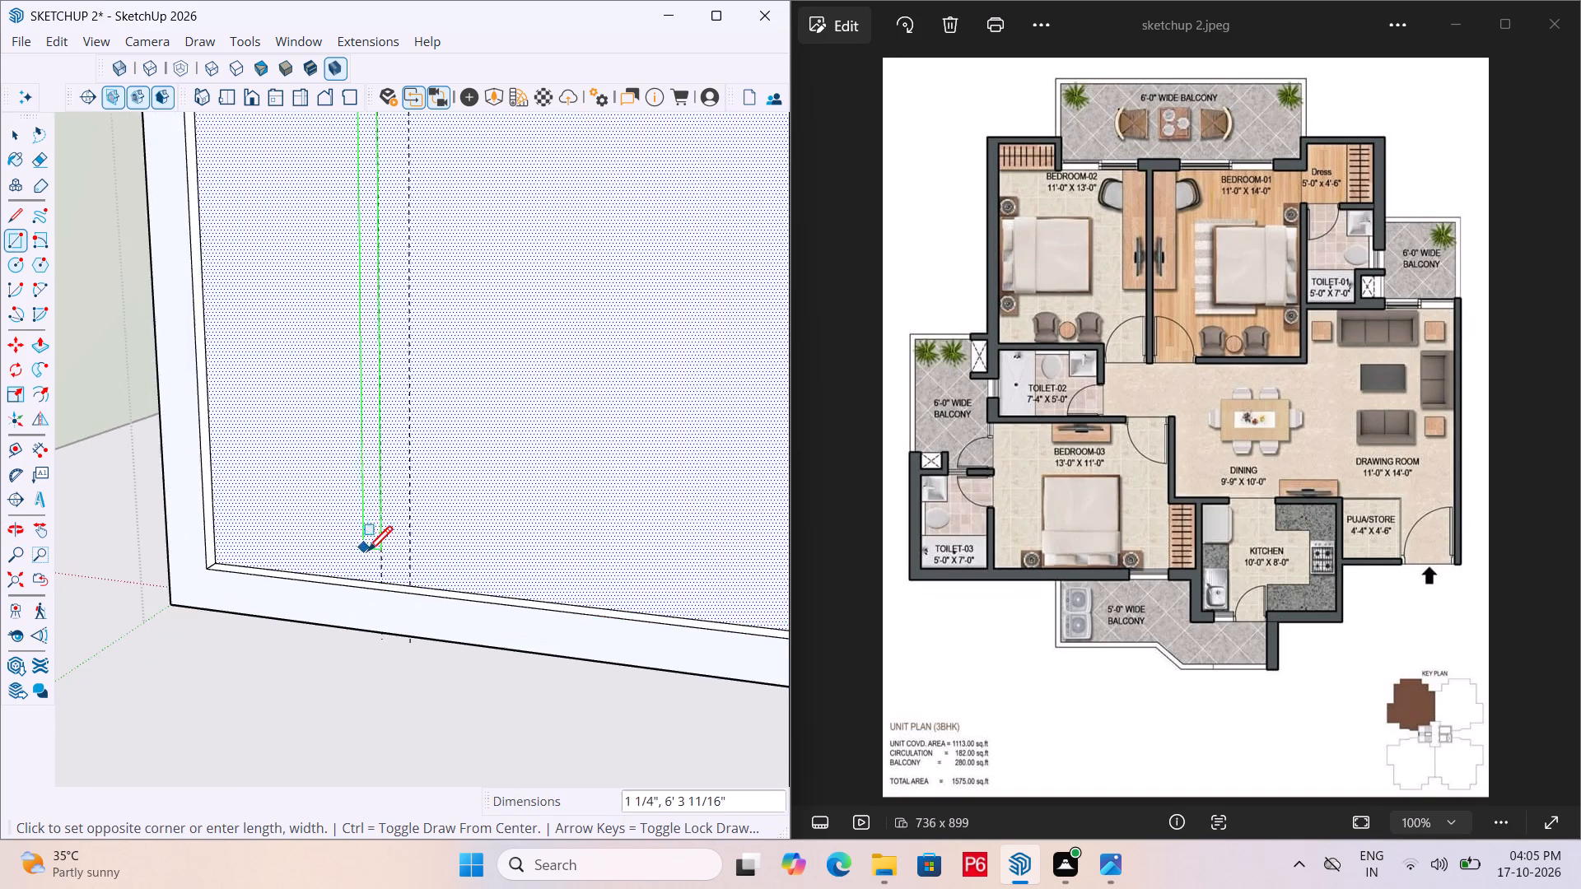
pyautogui.scroll(6, 367, 554)
pyautogui.scroll(12, 428, 587)
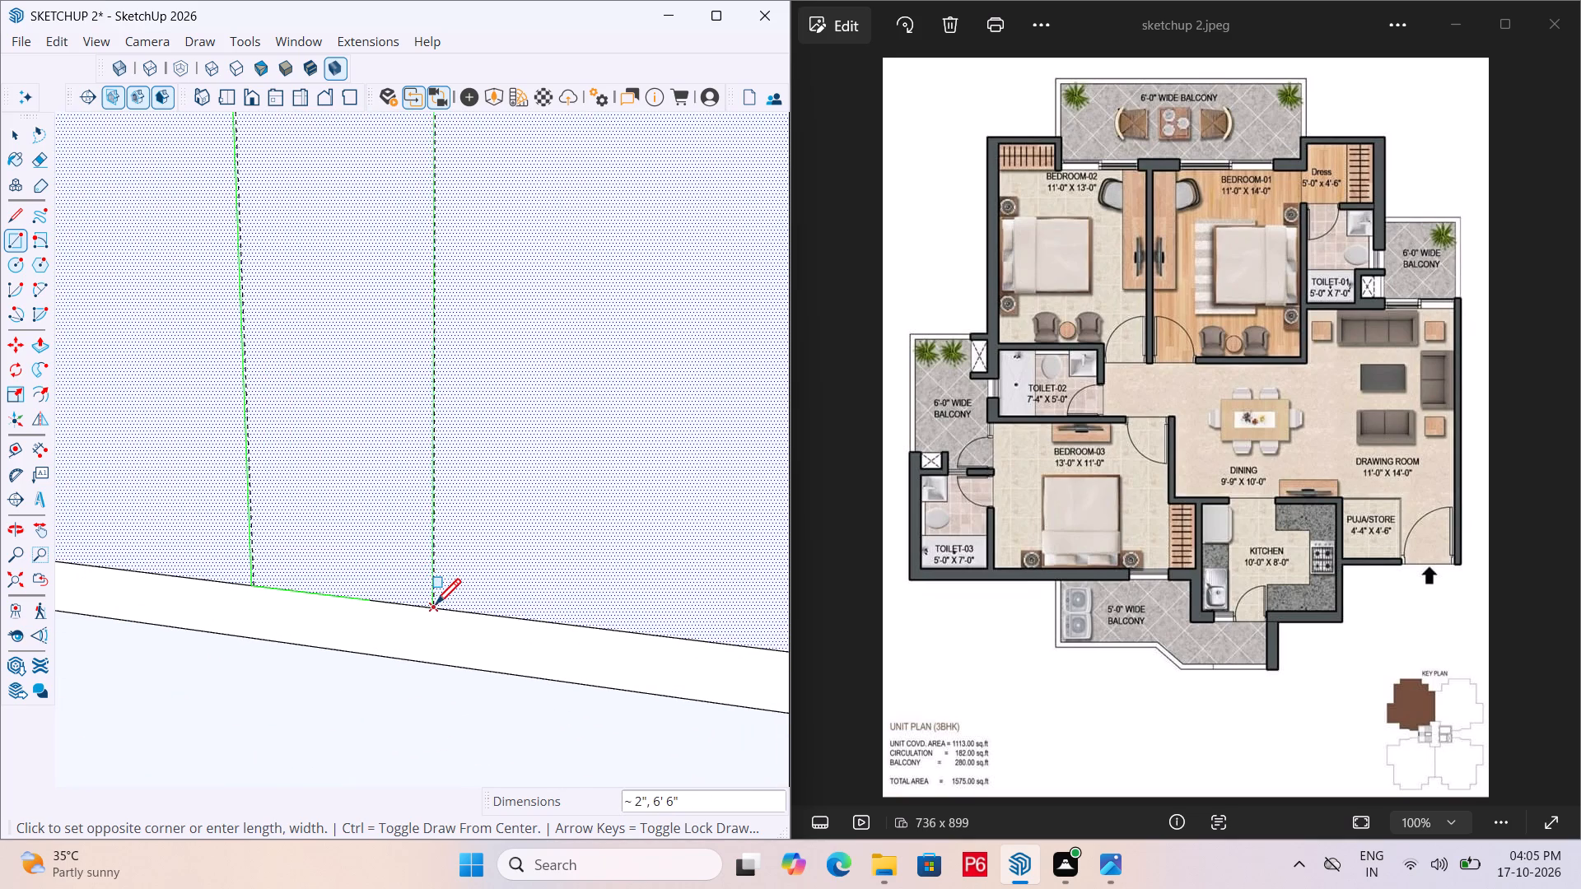
pyautogui.click(436, 607)
pyautogui.scroll(-20, 425, 579)
pyautogui.scroll(-7, 425, 579)
pyautogui.press('space')
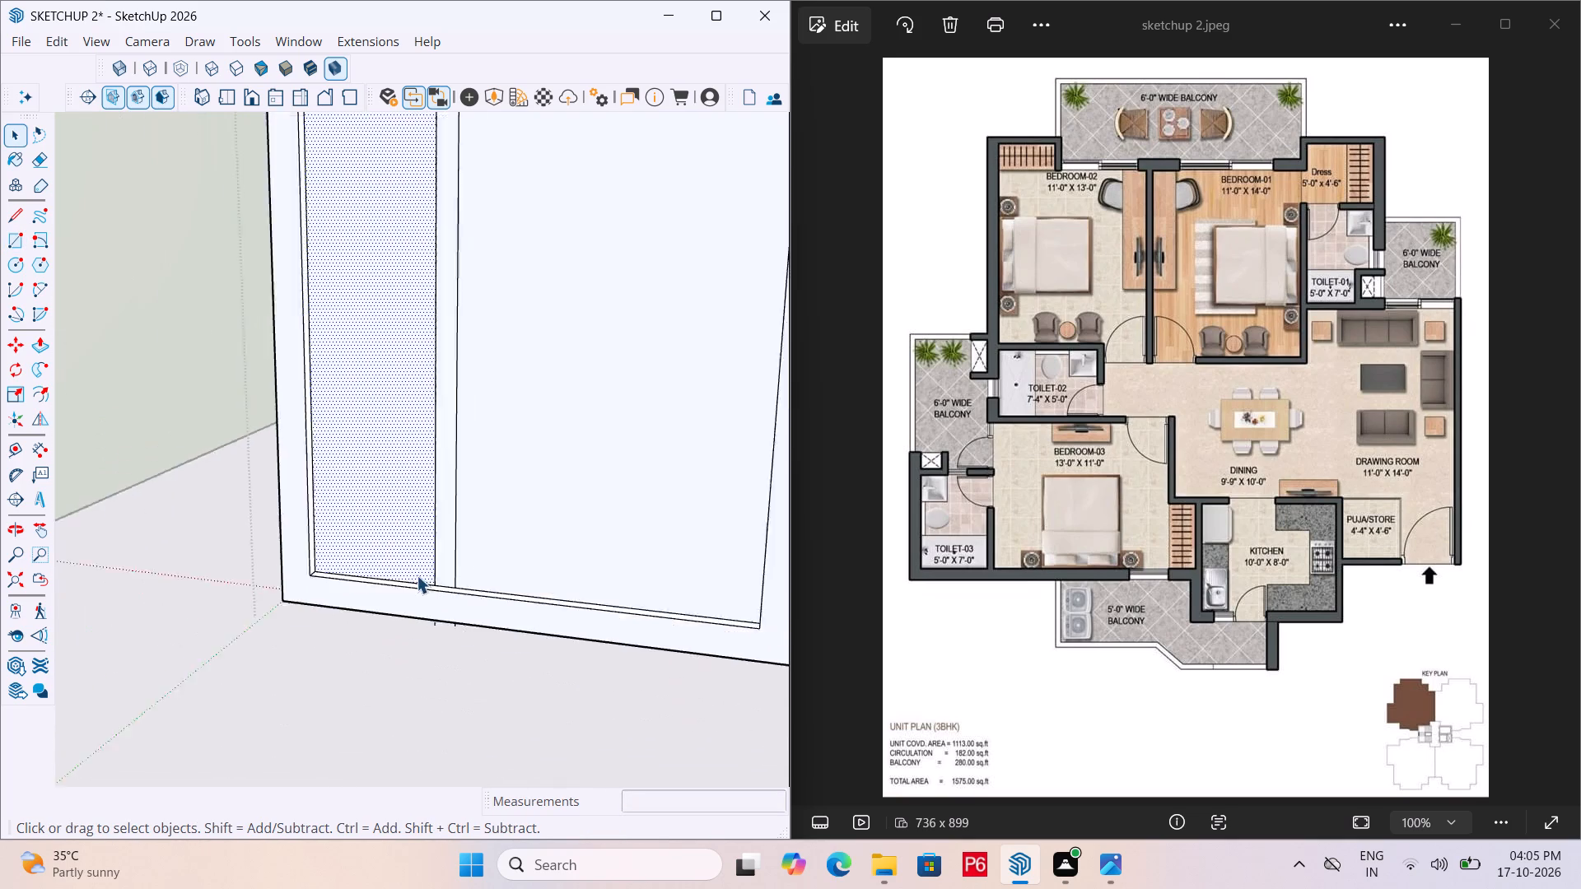
pyautogui.scroll(-2, 417, 575)
# Save the model.
pyautogui.hotkey('ctrl', 's')
pyautogui.hotkey('ctrl', 's')
pyautogui.hotkey('ctrl', 's')
pyautogui.hotkey('ctrl', 's')
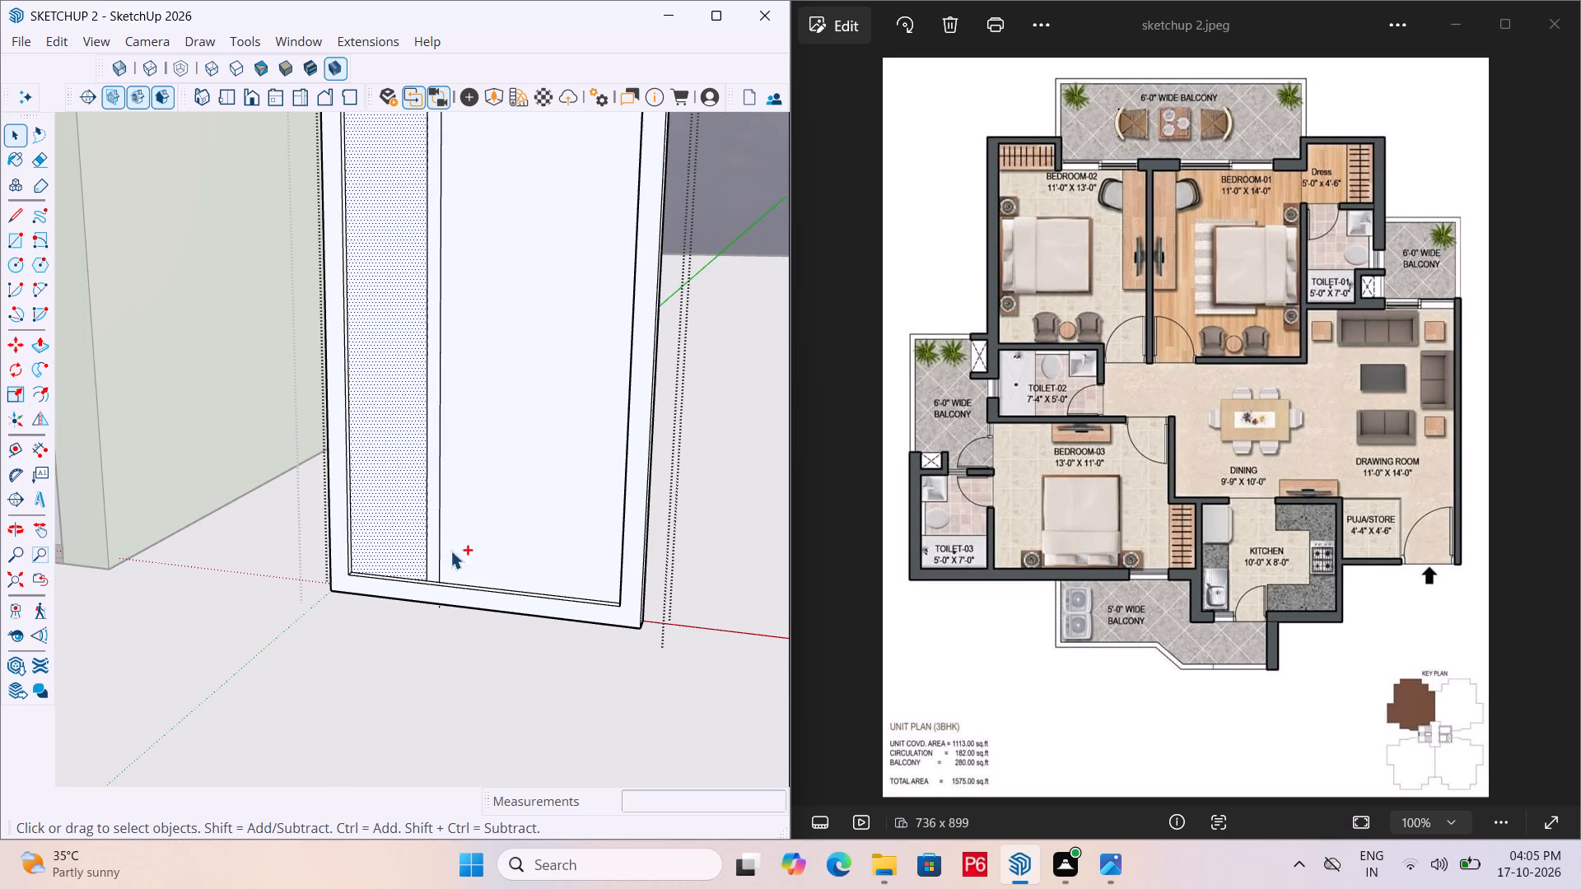
pyautogui.hotkey('ctrl', 's')
pyautogui.hotkey('ctrl', 's')
pyautogui.hotkey('ctrl', 's')
pyautogui.hotkey('ctrl', 's')
pyautogui.hotkey('ctrl', 's')
pyautogui.hotkey('ctrl', 's')
pyautogui.hotkey('ctrl', 's')
# Erase the two vertical guide lines that run through the door's strip.
pyautogui.scroll(-9, 483, 557)
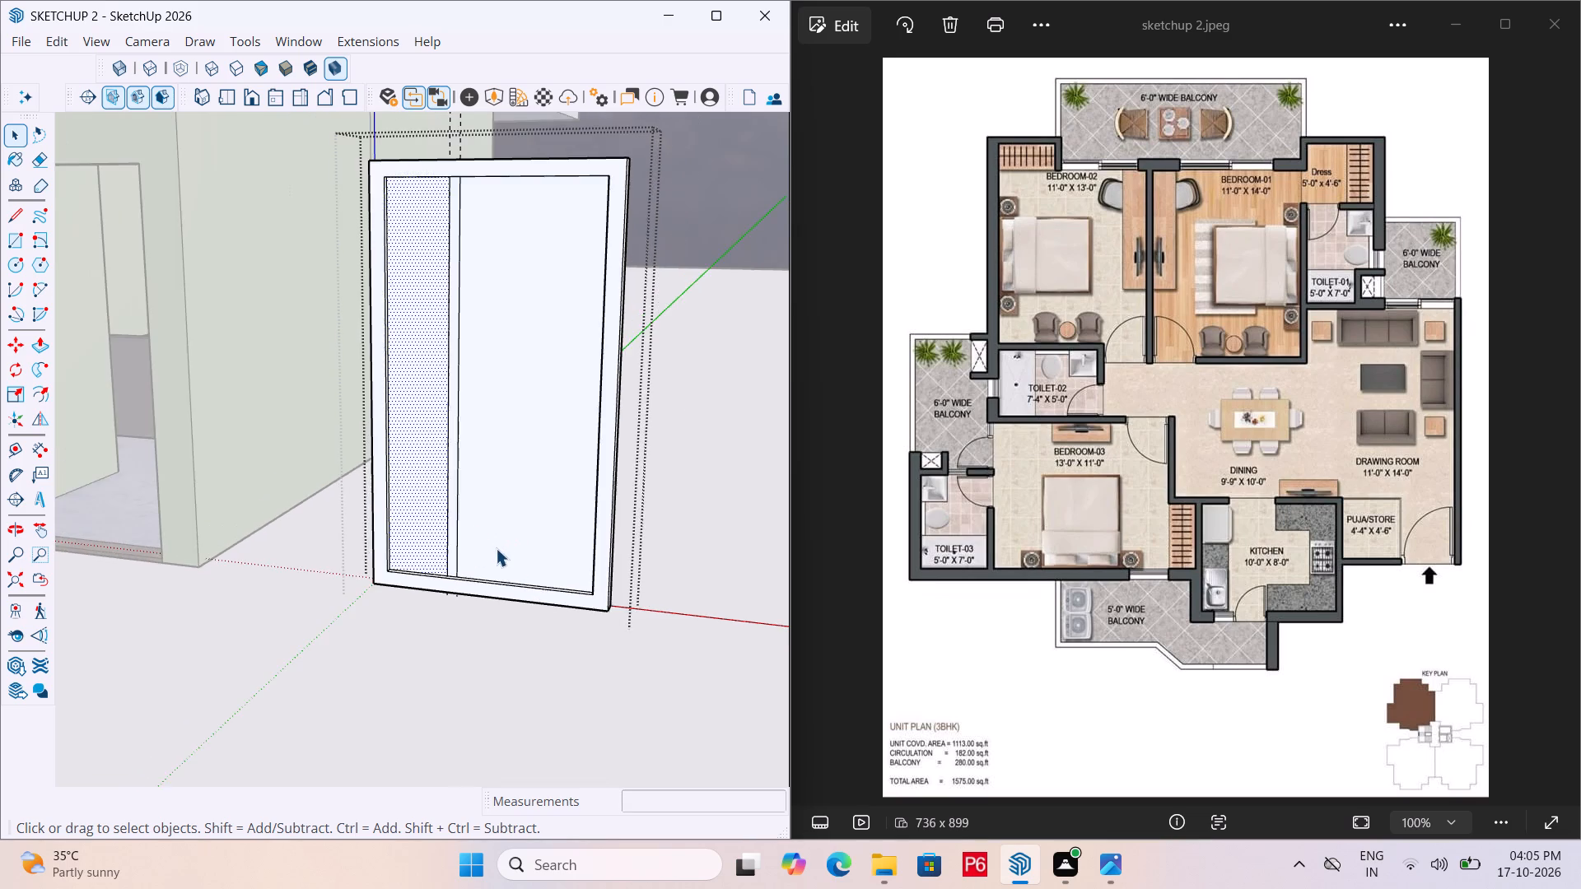
pyautogui.moveTo(471, 542); pyautogui.dragTo(487, 654, button='middle')
pyautogui.moveTo(450, 521); pyautogui.dragTo(505, 552, button='middle')
pyautogui.press('e')
pyautogui.moveTo(586, 383); pyautogui.dragTo(604, 366)
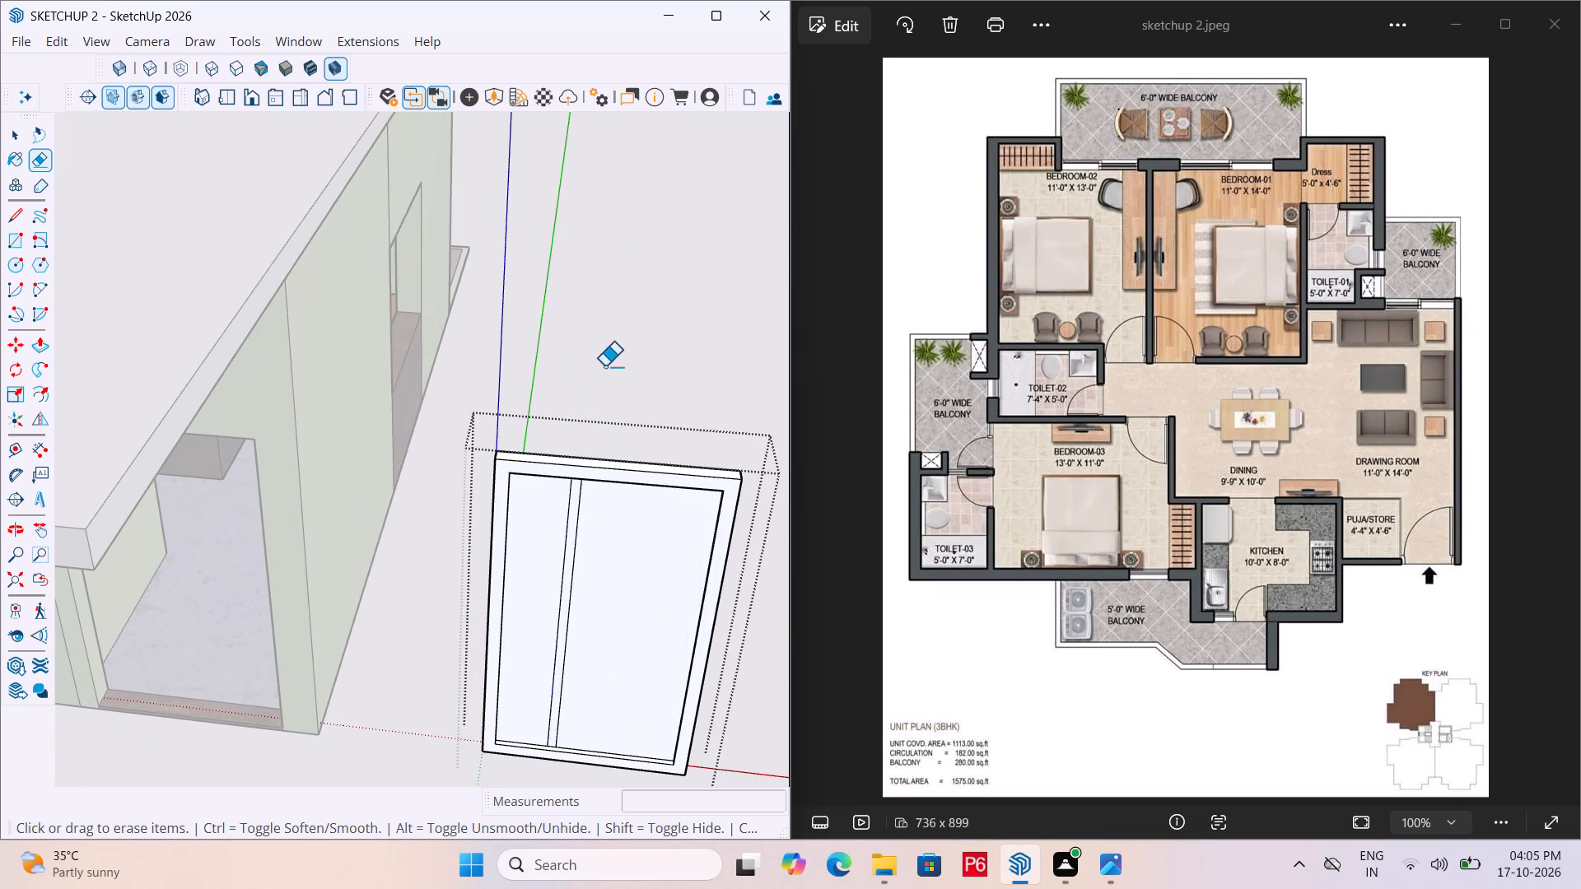
pyautogui.moveTo(631, 579); pyautogui.dragTo(559, 413, button='middle')
pyautogui.scroll(9, 450, 305)
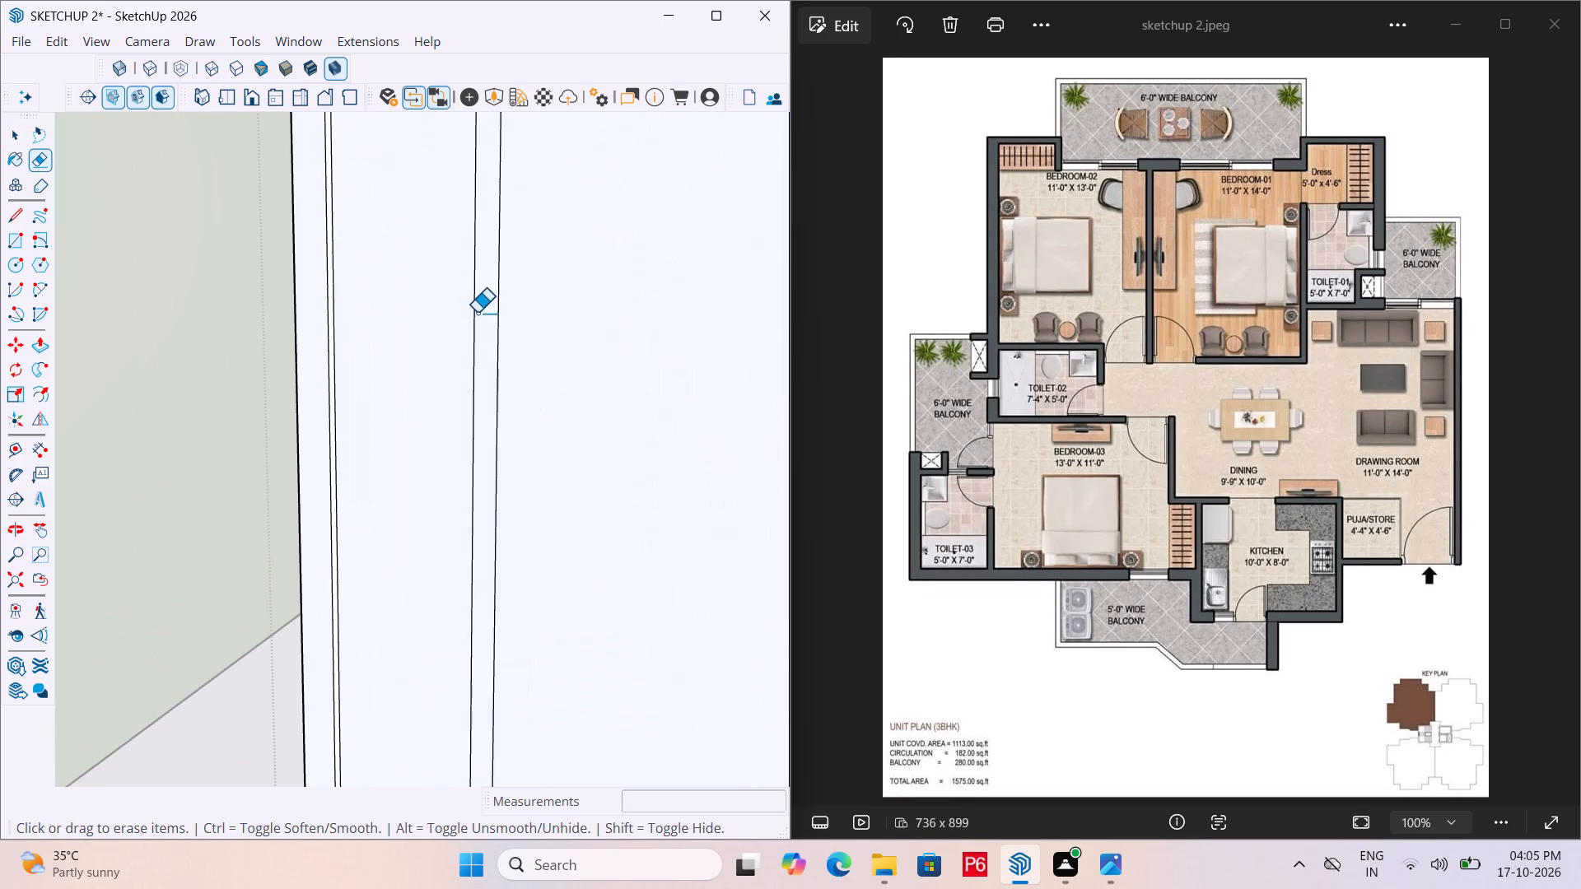
pyautogui.scroll(-5, 476, 375)
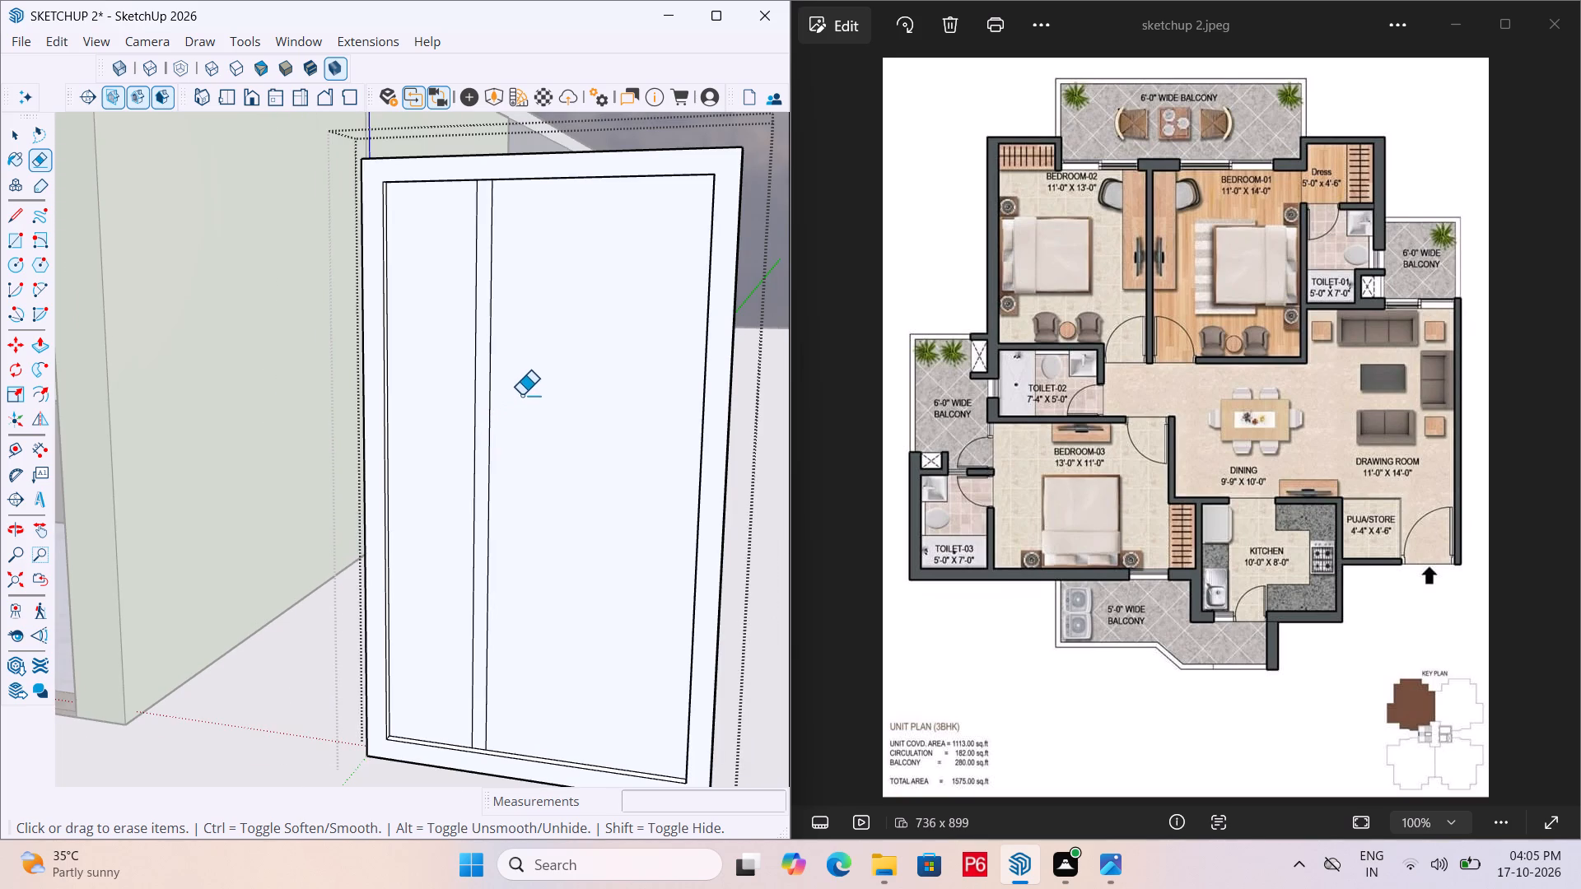
# Draw a 24-sided circle centred near mid-height on the strip's edge farther from the building, overlapping both panel areas.
pyautogui.moveTo(443, 491); pyautogui.dragTo(492, 502, button='middle')
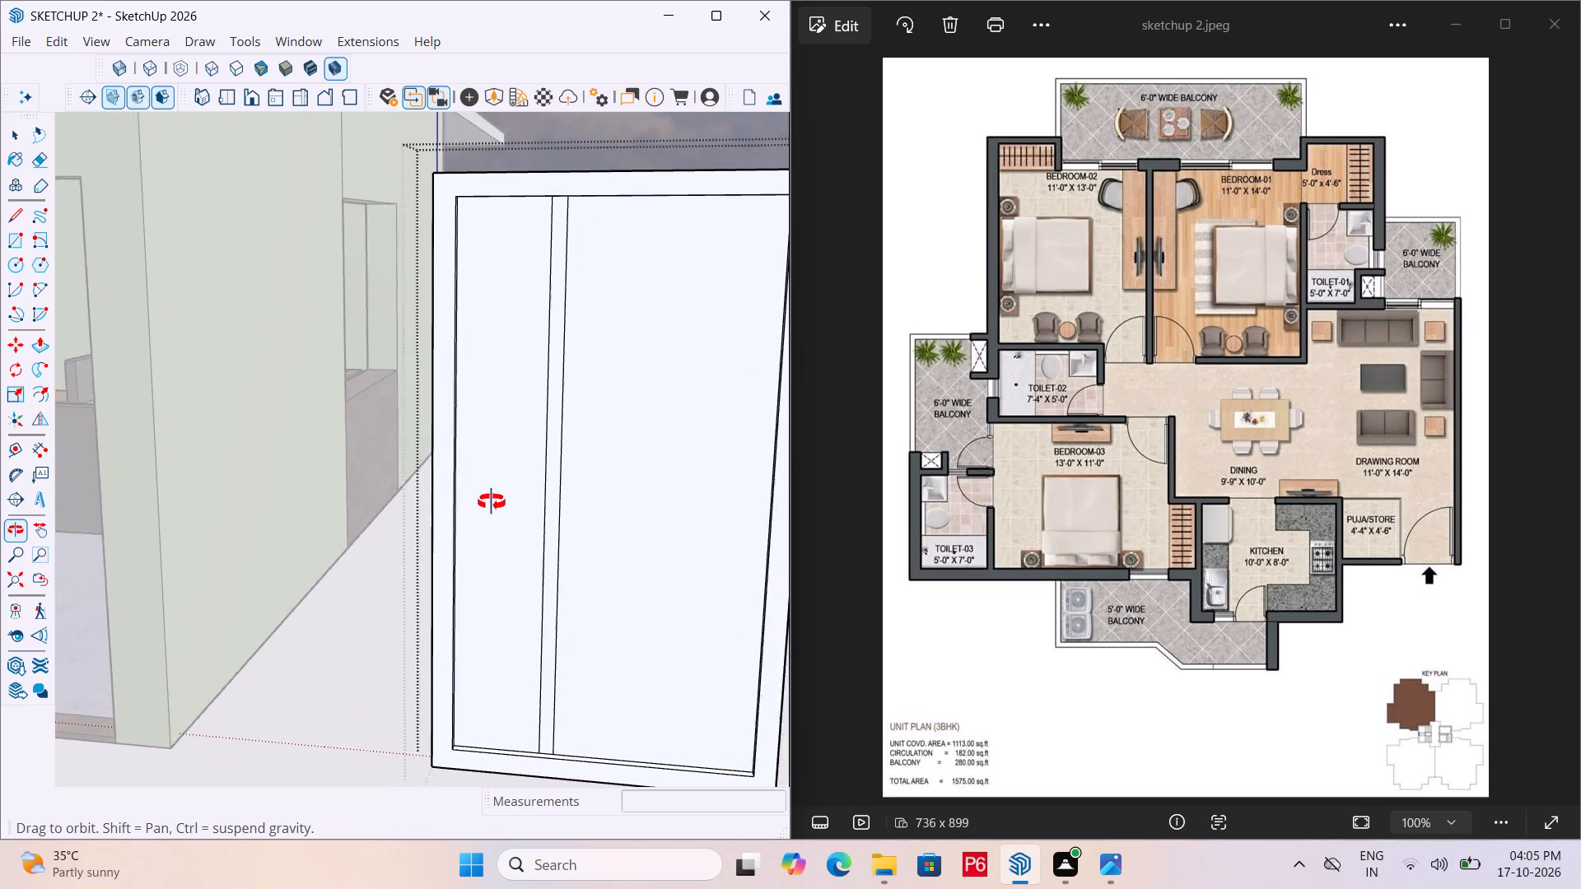
pyautogui.moveTo(492, 502); pyautogui.dragTo(467, 500, button='middle')
pyautogui.press('c')
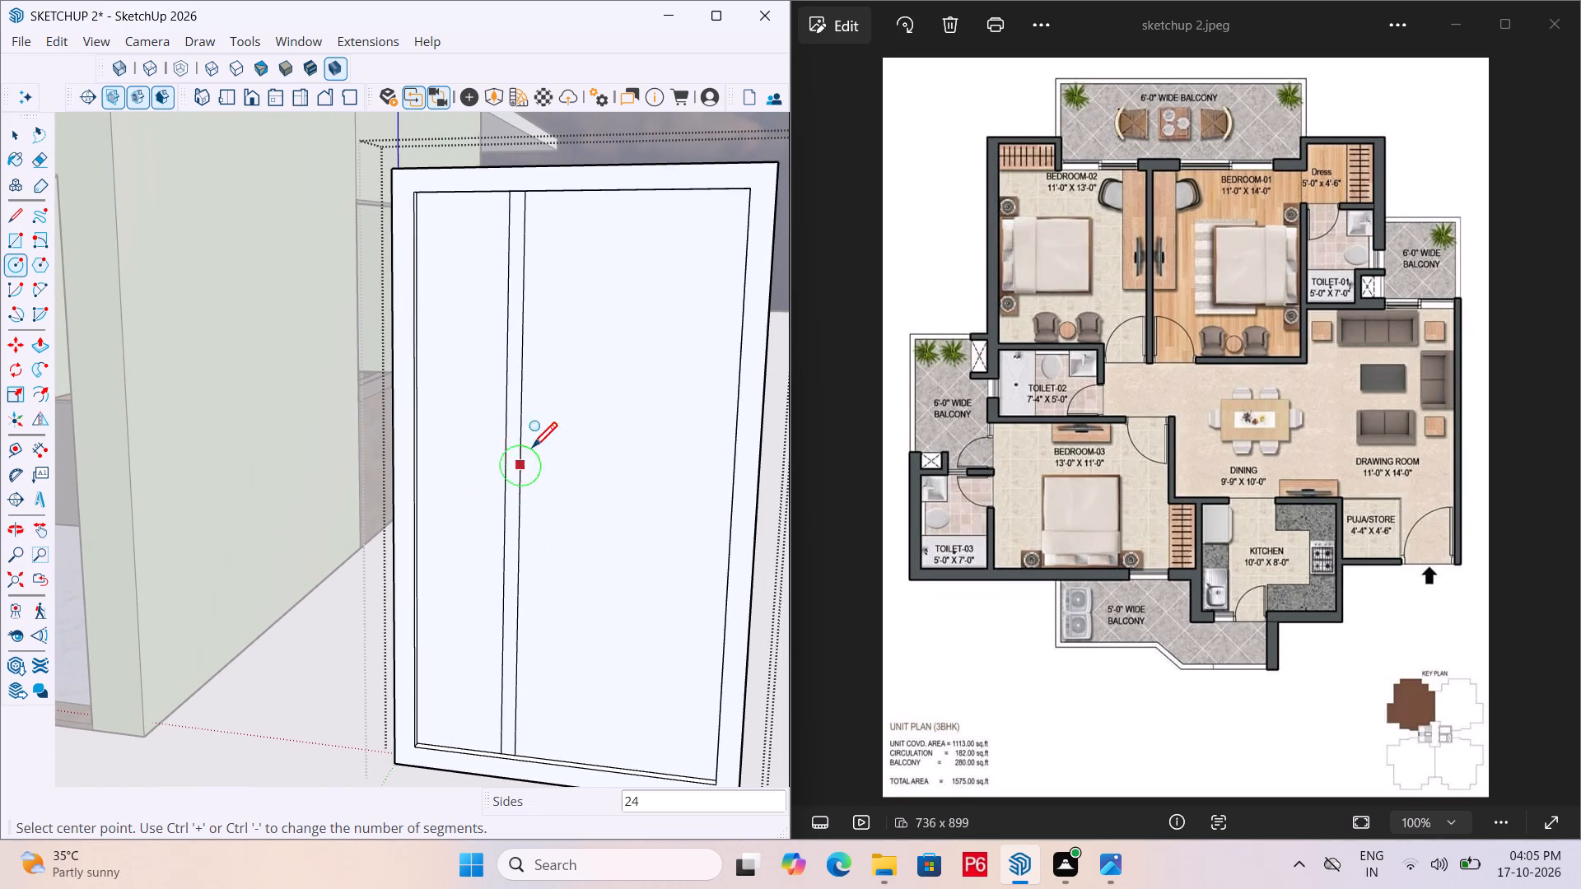
pyautogui.click(524, 484)
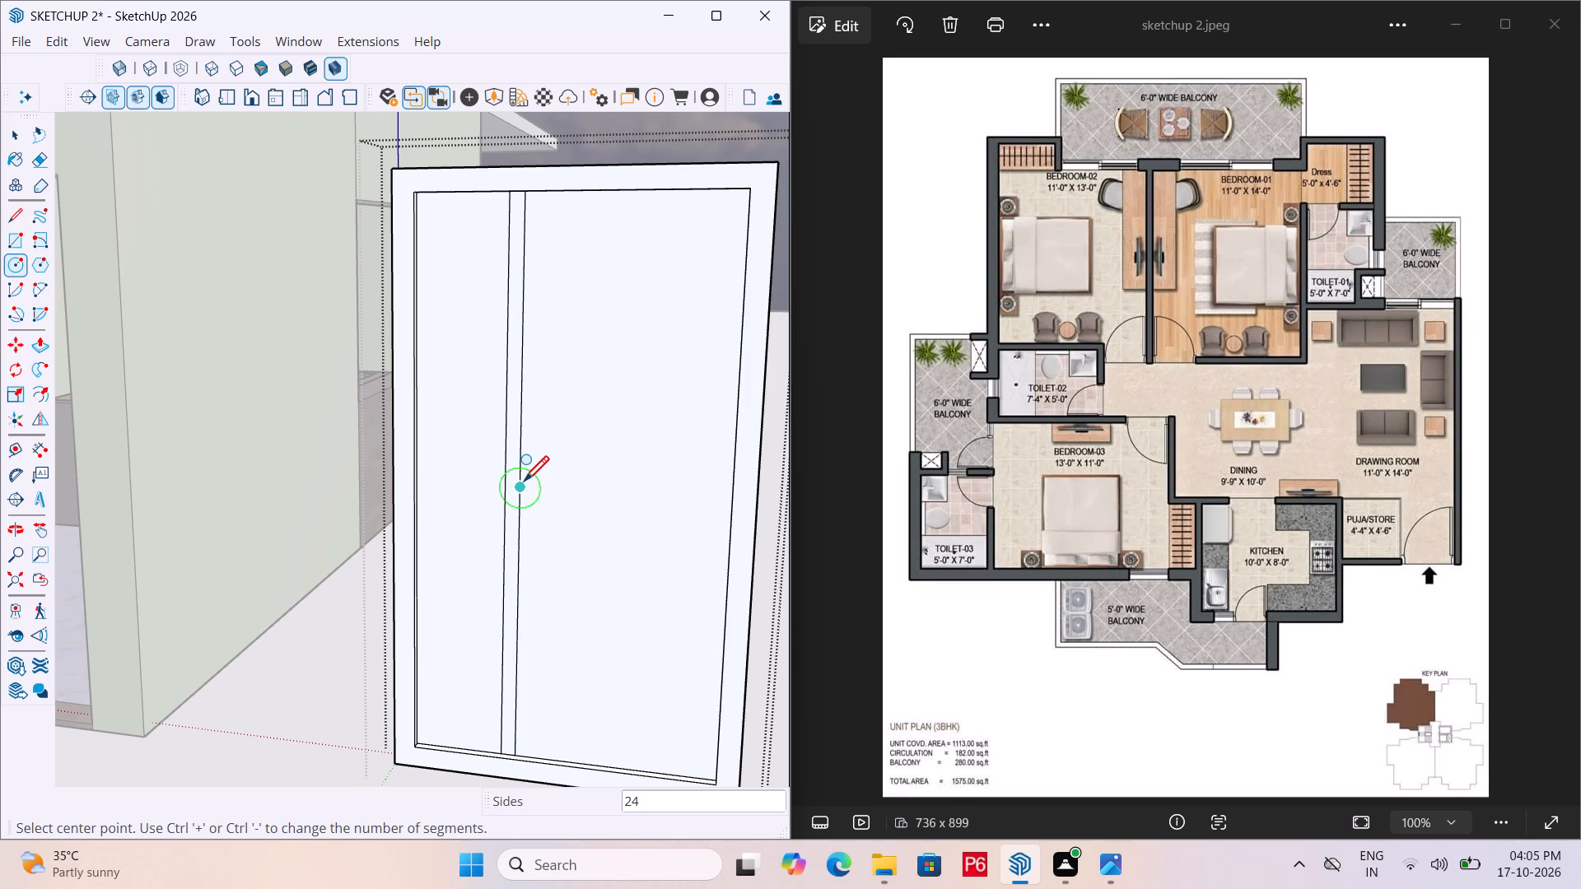
pyautogui.click(589, 535)
pyautogui.press('space')
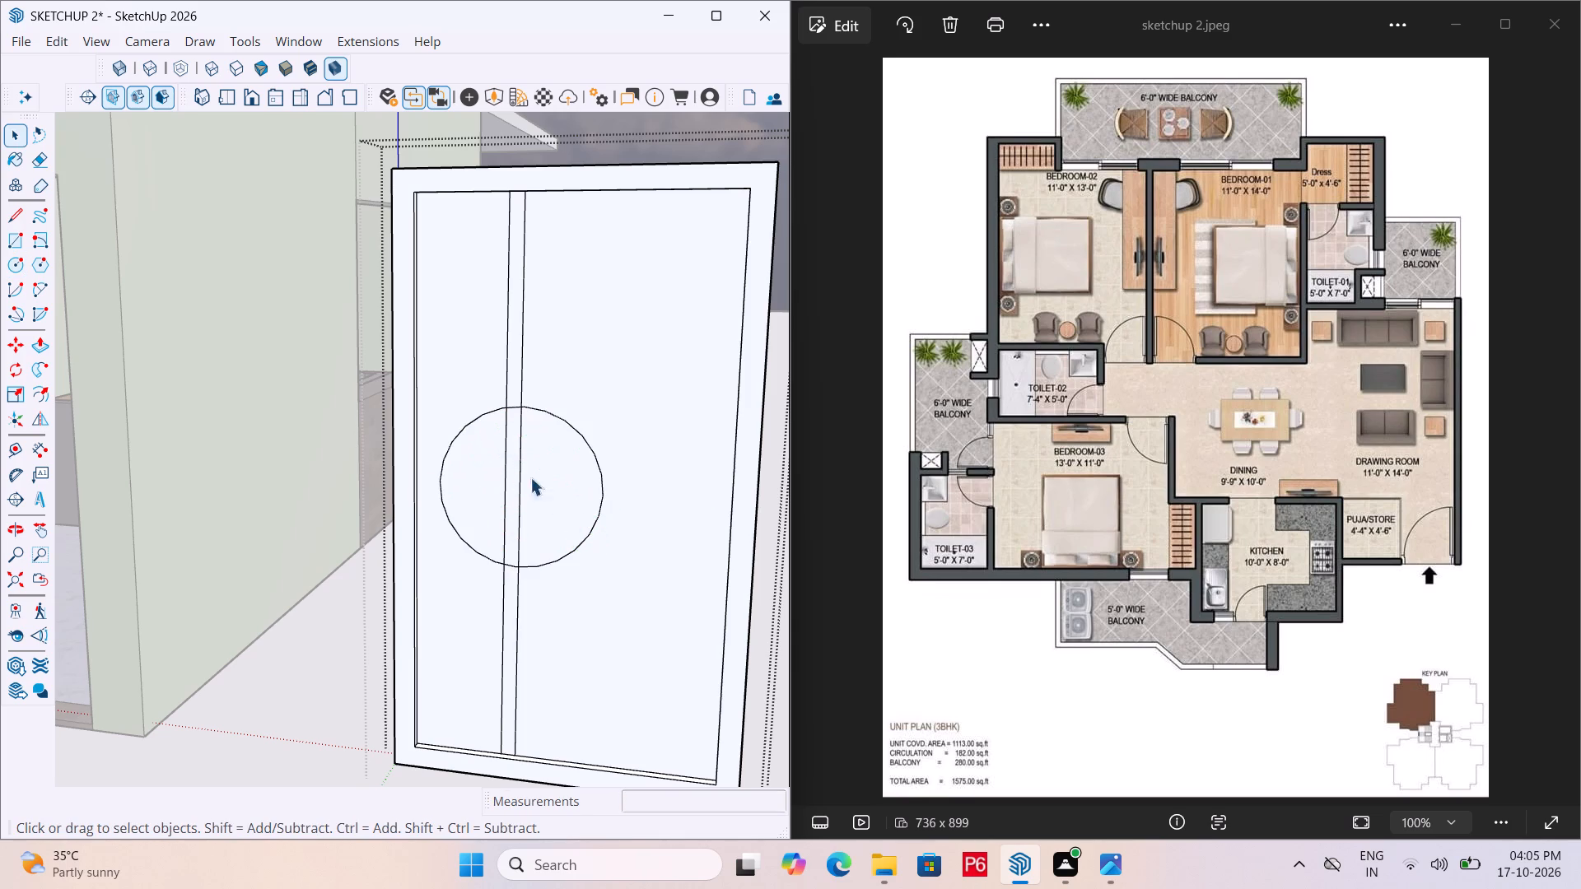
# Erase the circle's arcs across the strip and on its building side, keeping only the half circle on the wider panel.
pyautogui.press('e')
pyautogui.click(481, 419)
pyautogui.click(483, 426)
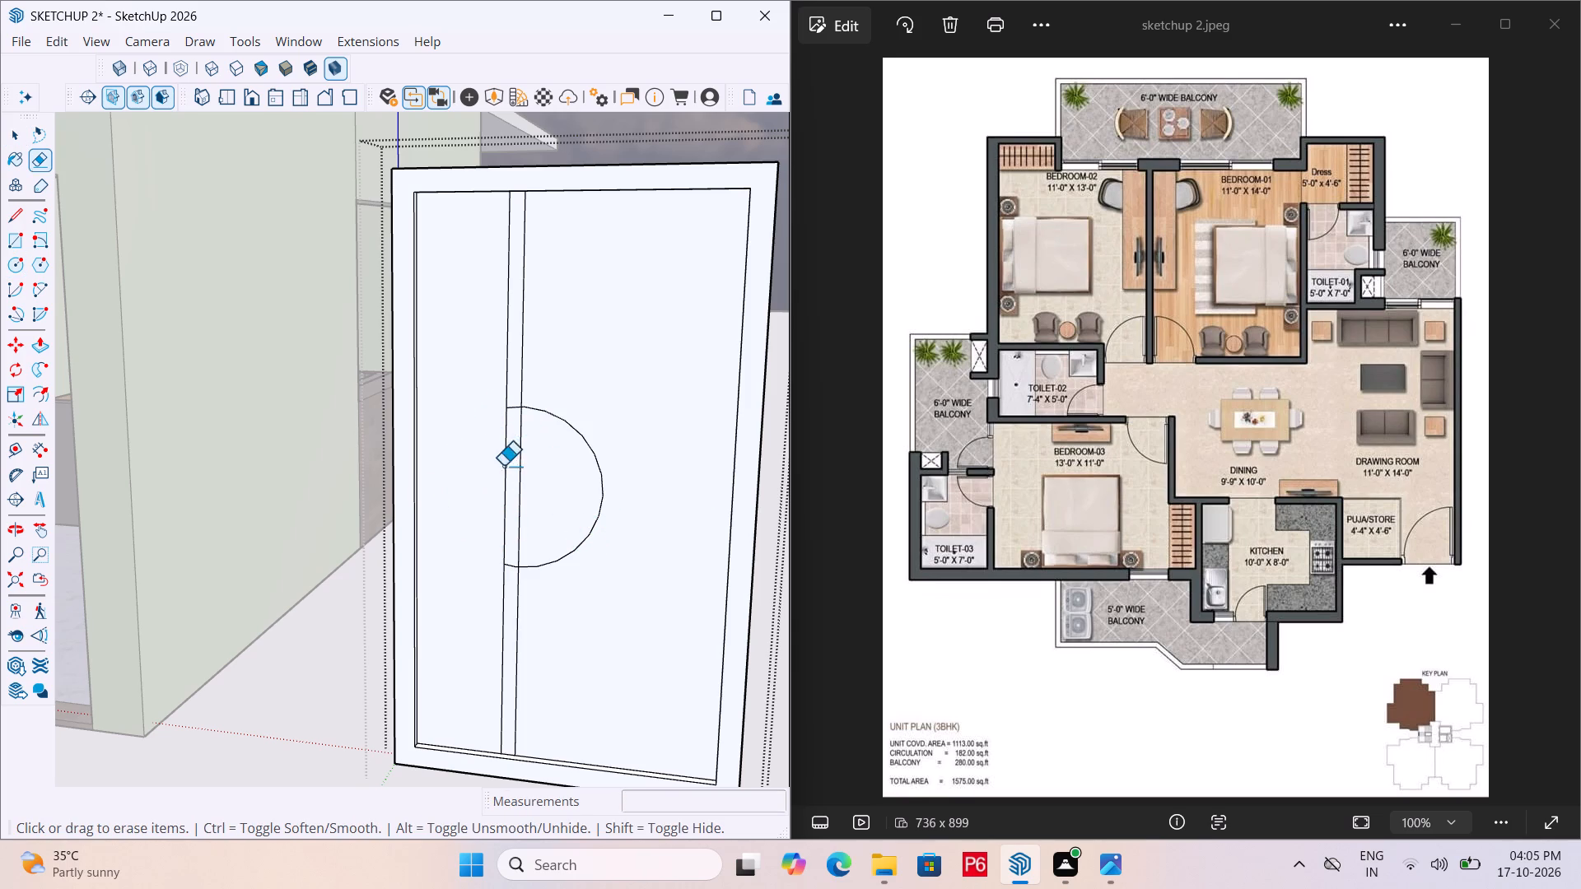
pyautogui.scroll(5, 511, 431)
pyautogui.moveTo(508, 397); pyautogui.dragTo(515, 396)
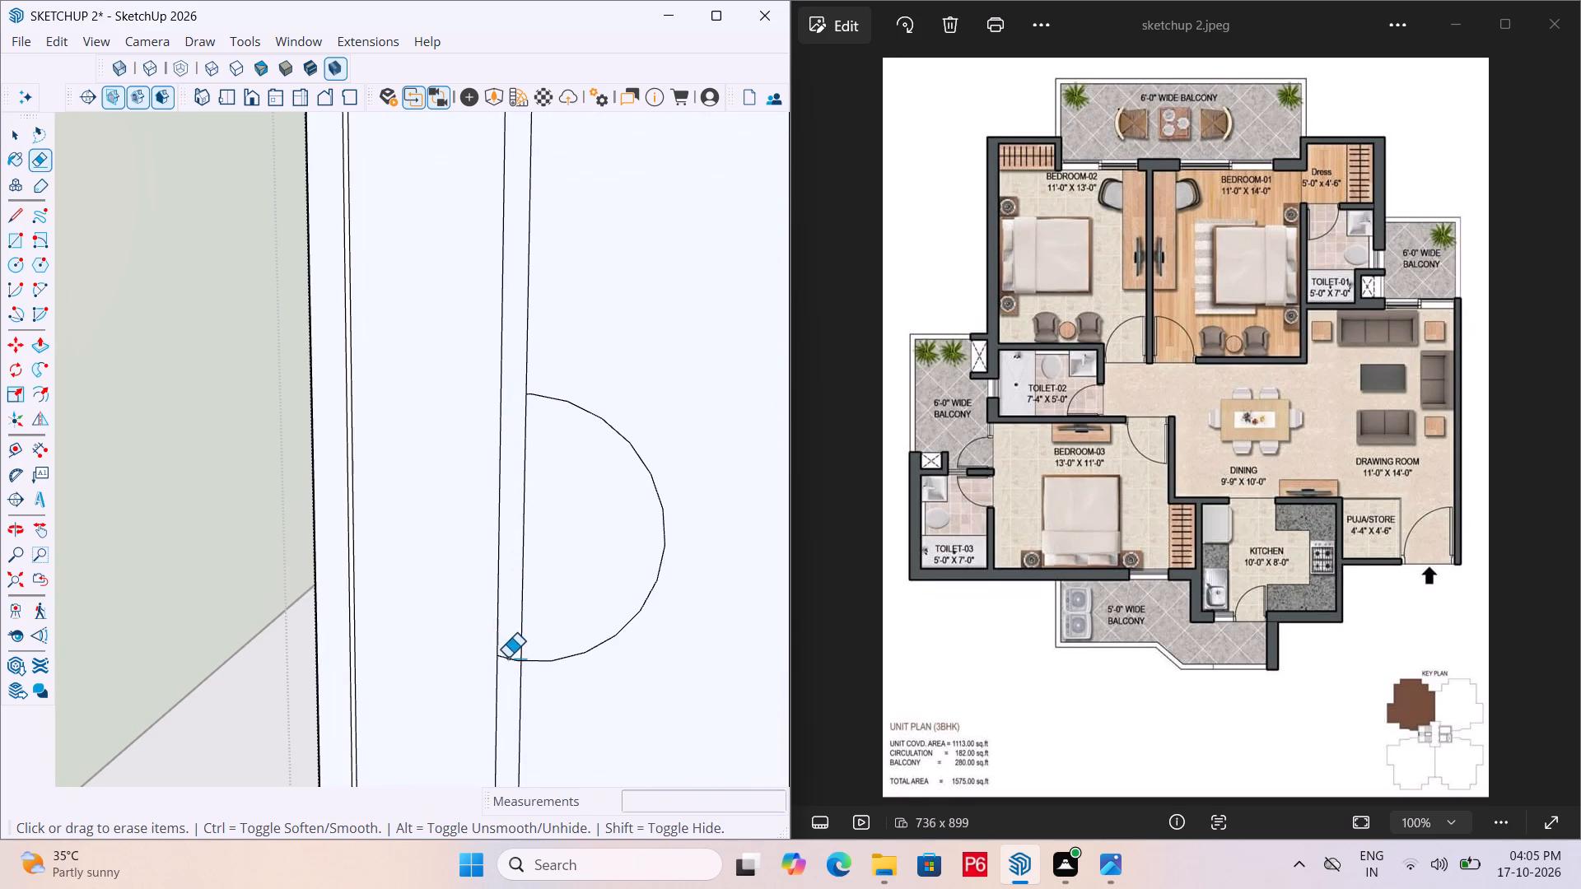
pyautogui.click(507, 663)
pyautogui.scroll(-5, 408, 430)
pyautogui.press('space')
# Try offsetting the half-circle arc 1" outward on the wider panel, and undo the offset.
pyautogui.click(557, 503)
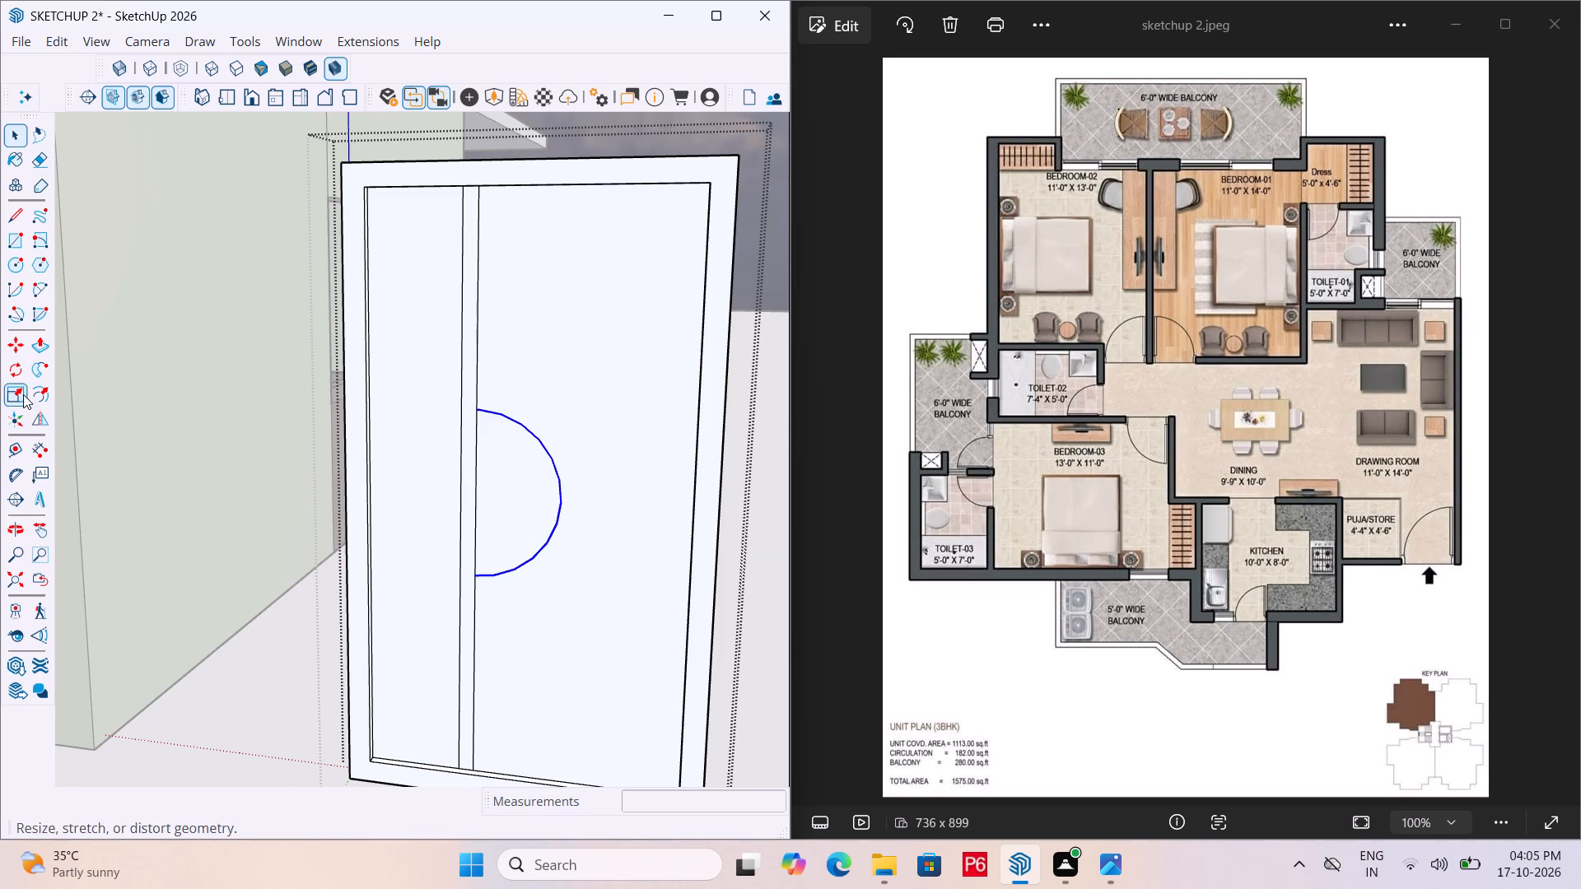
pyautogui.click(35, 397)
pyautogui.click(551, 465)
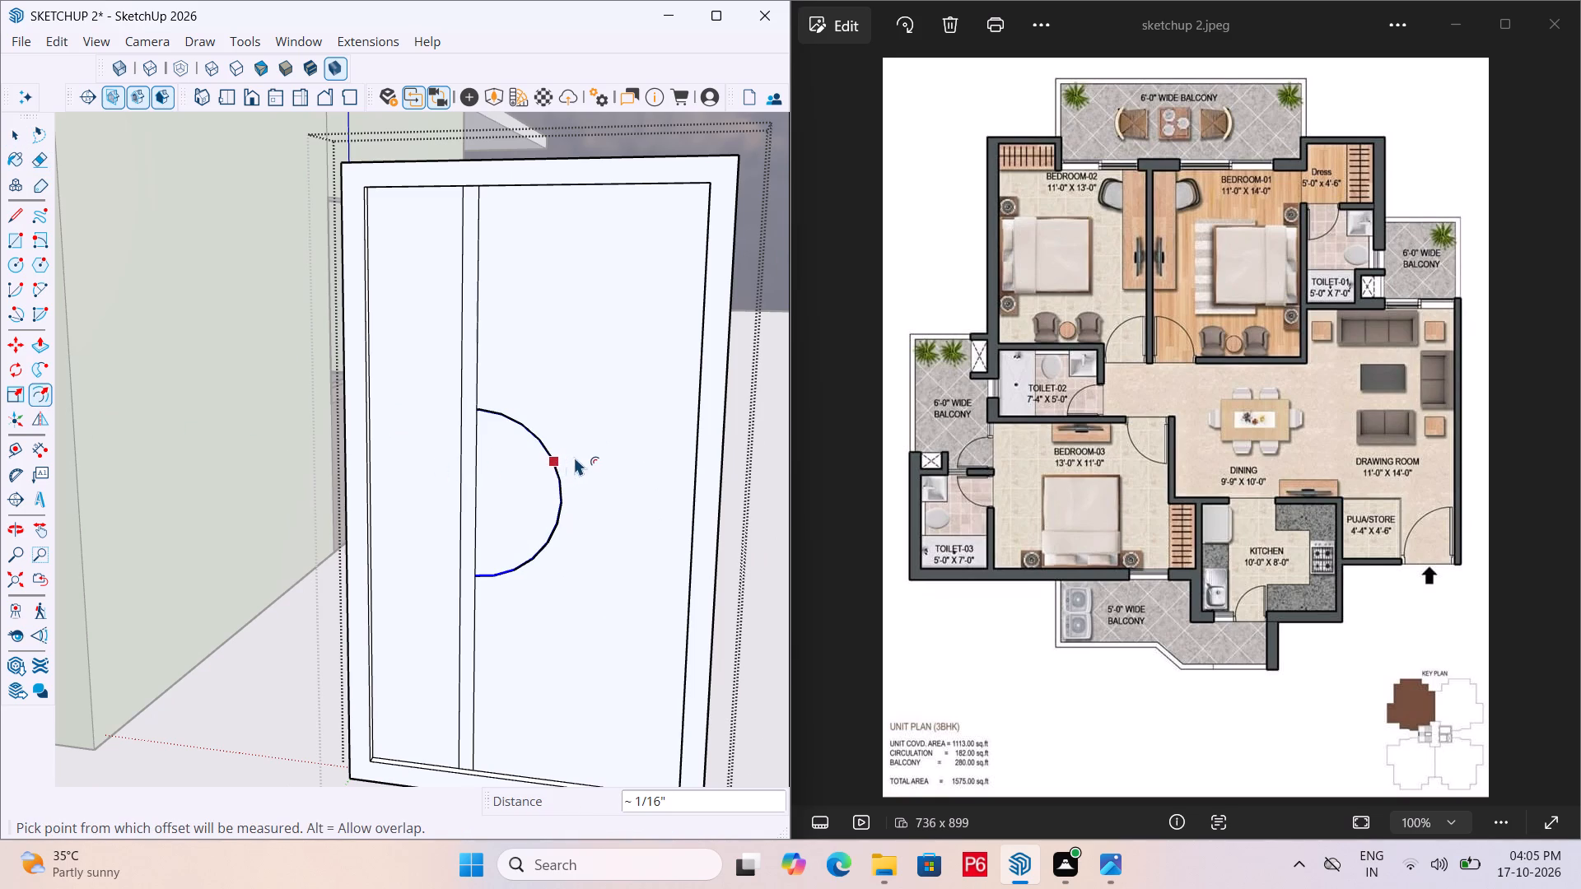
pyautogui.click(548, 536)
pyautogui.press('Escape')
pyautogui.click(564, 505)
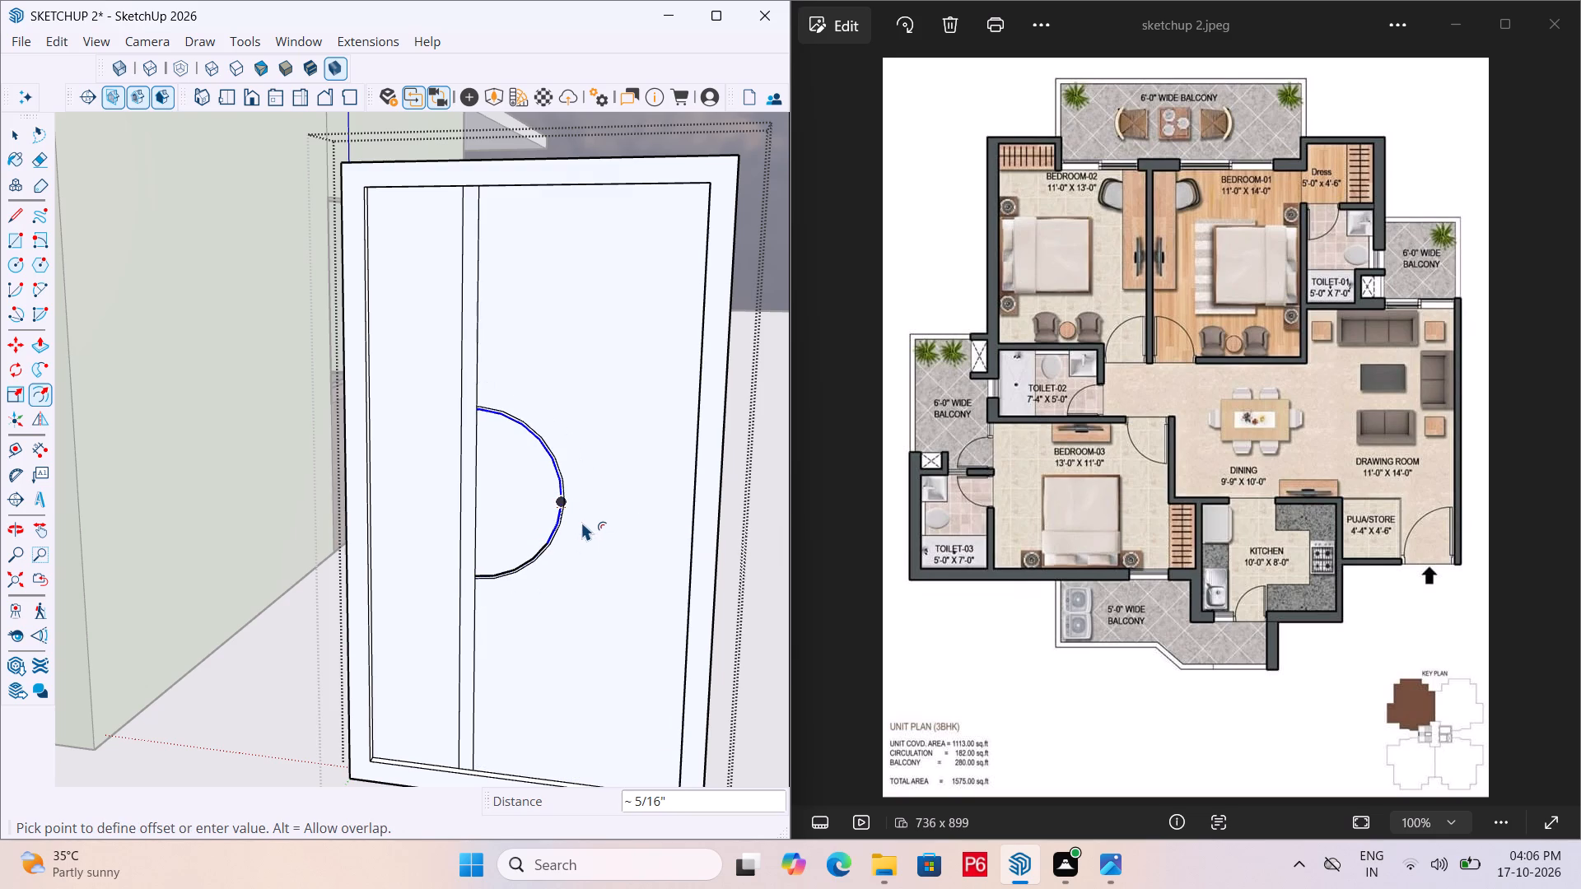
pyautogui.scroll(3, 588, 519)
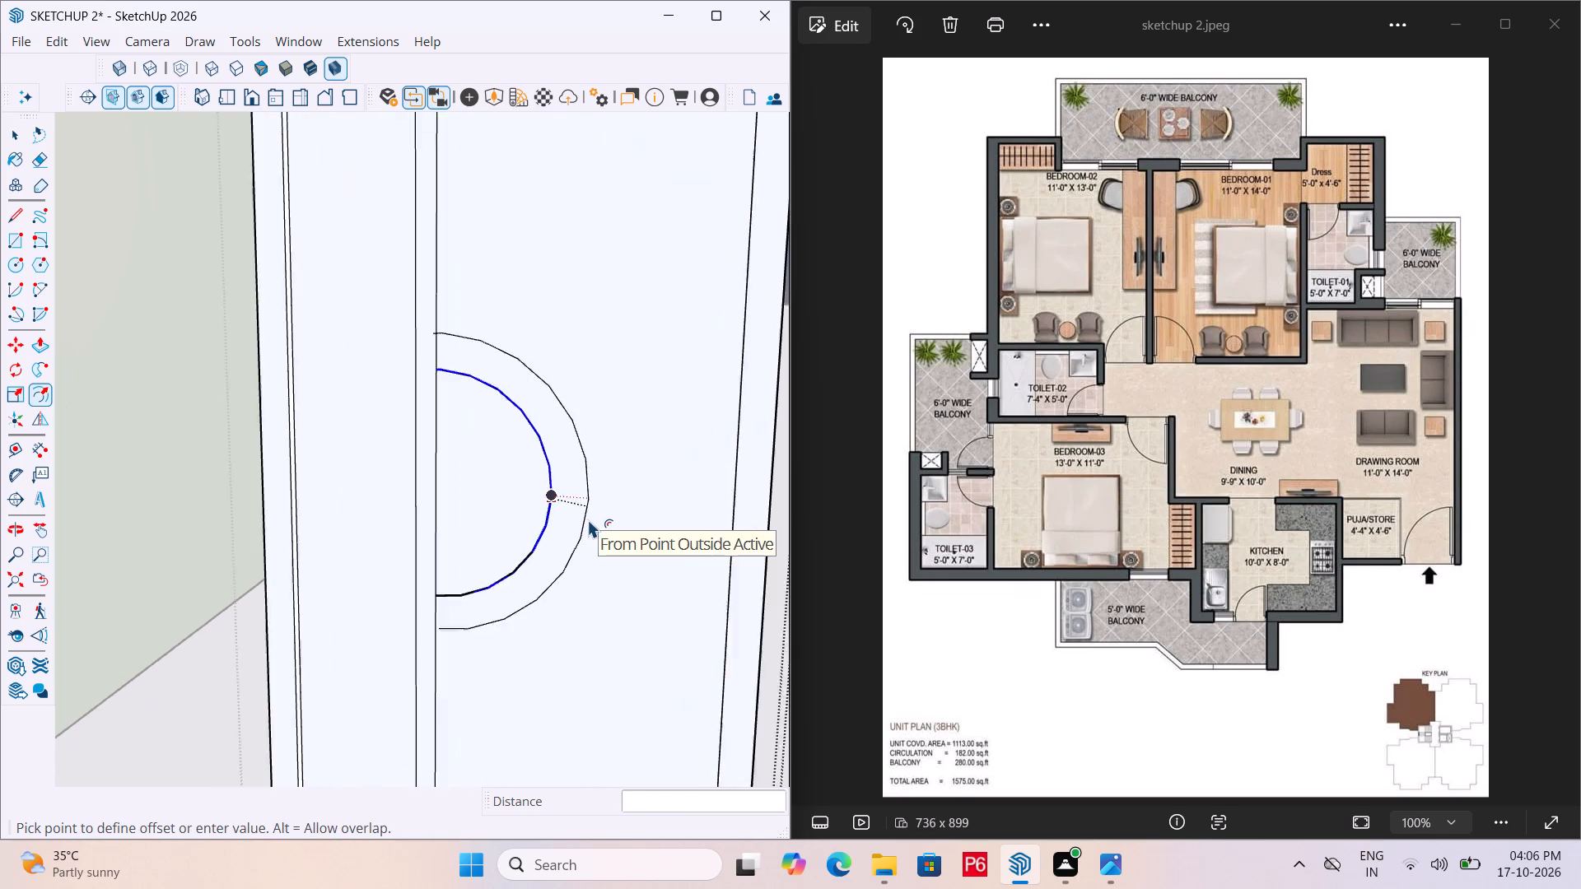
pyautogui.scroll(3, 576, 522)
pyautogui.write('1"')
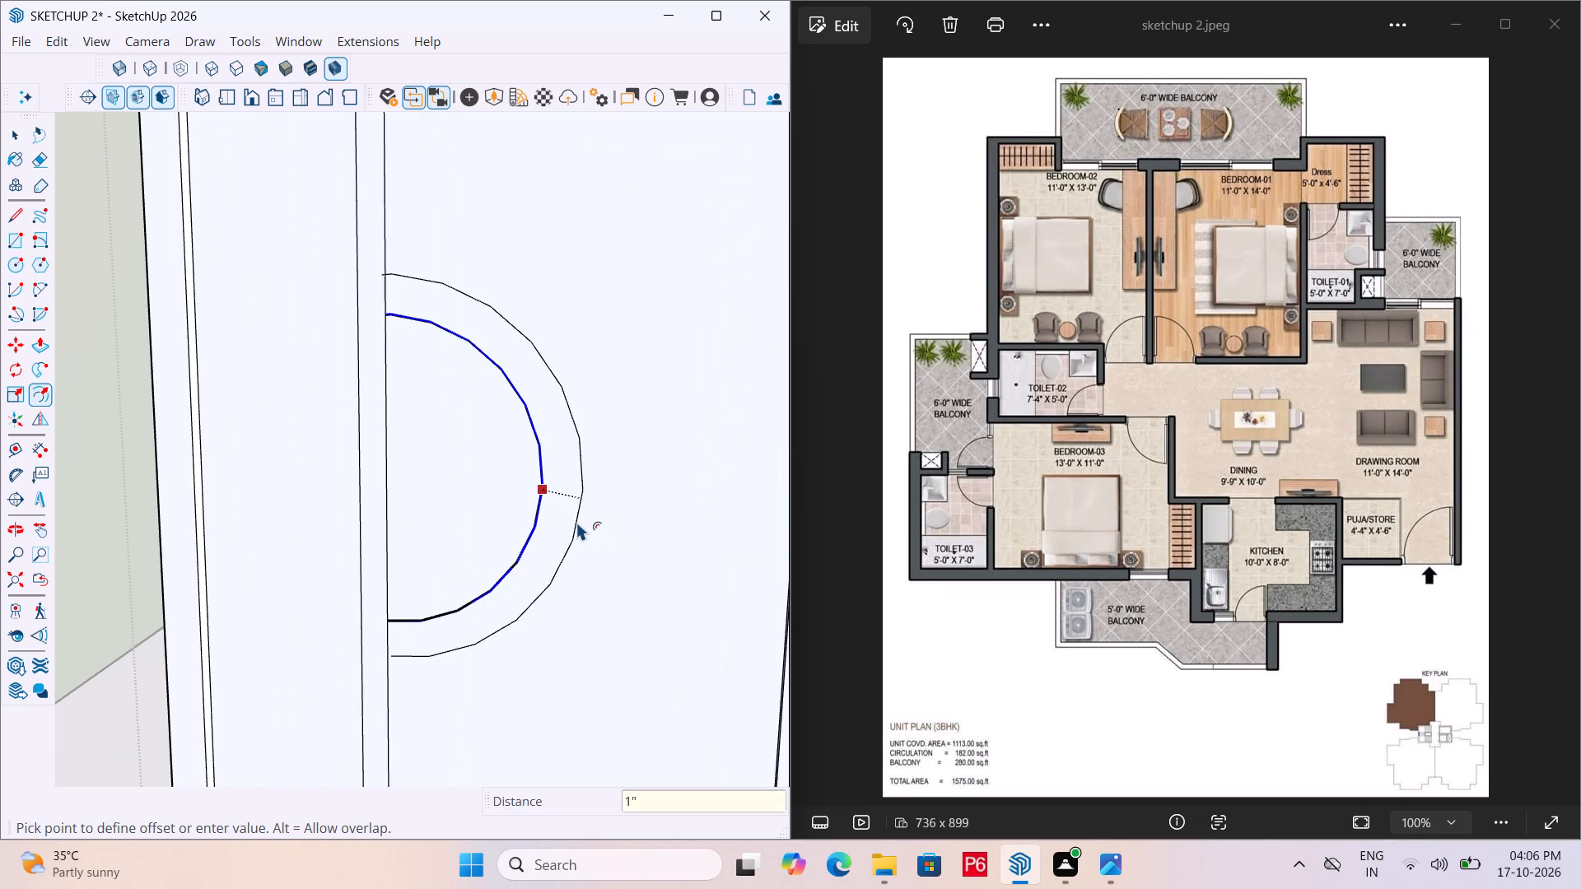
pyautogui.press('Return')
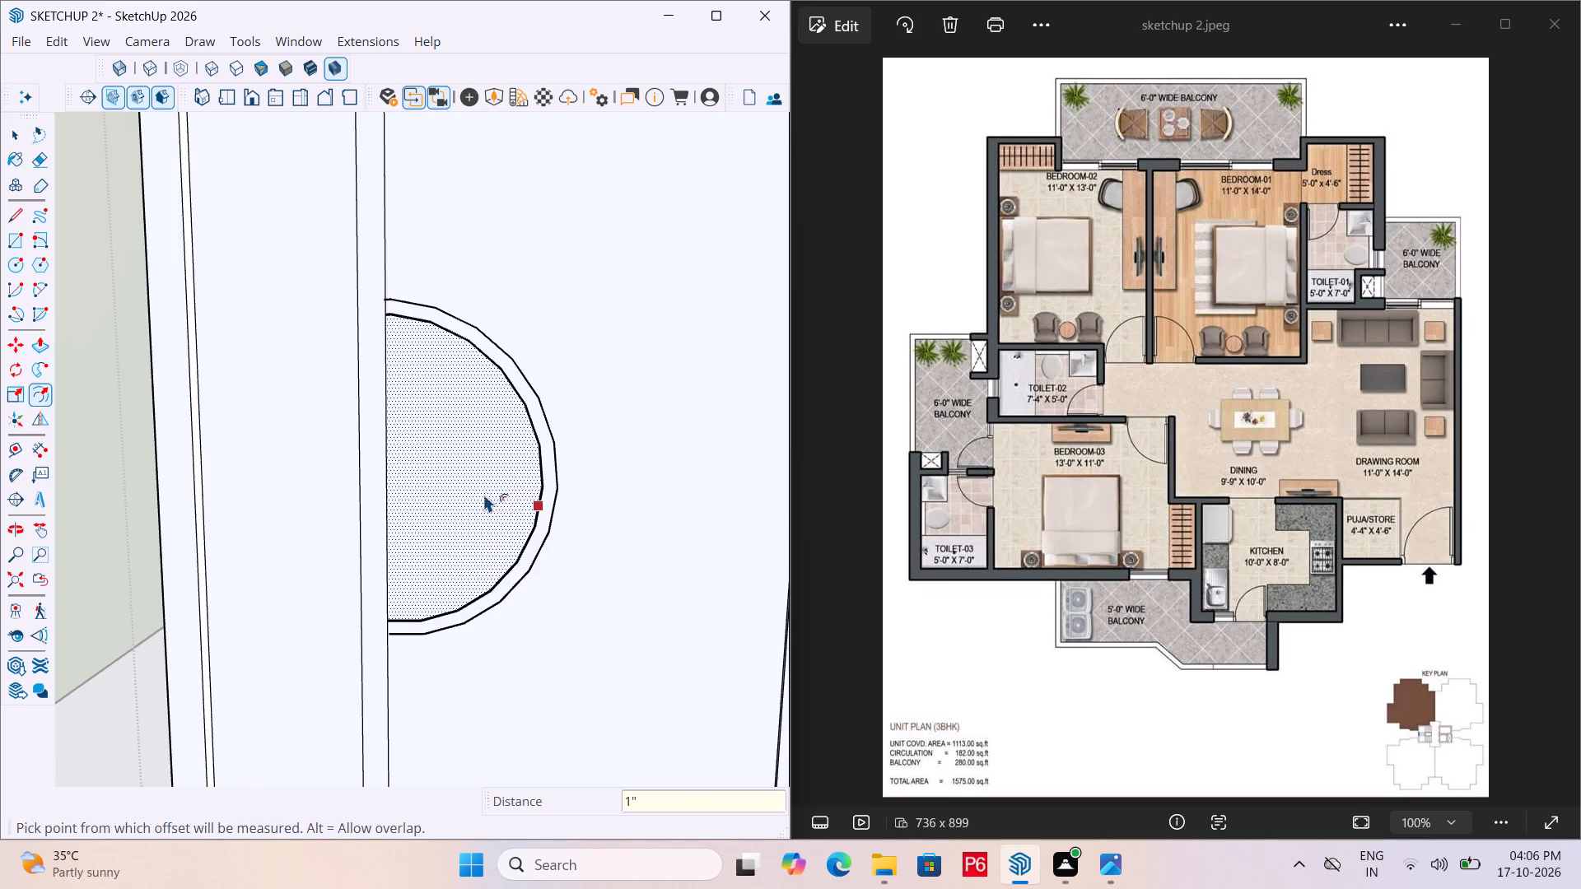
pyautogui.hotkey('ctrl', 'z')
# Offset the half-circle arc 2" outward on the wider panel, and save the model.
pyautogui.click(548, 505)
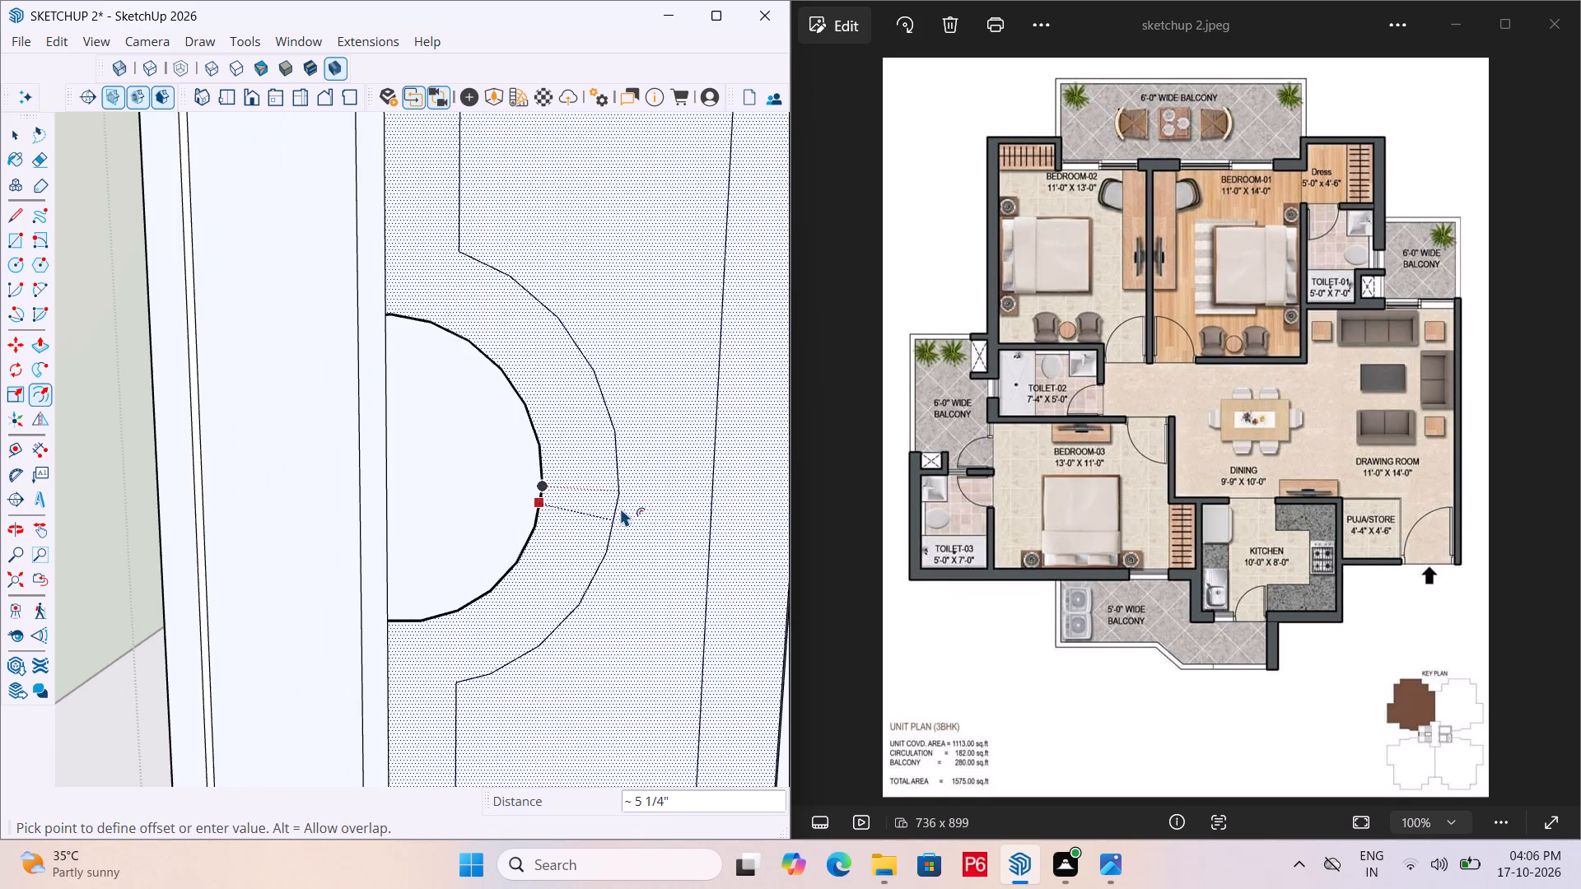
pyautogui.press('Escape')
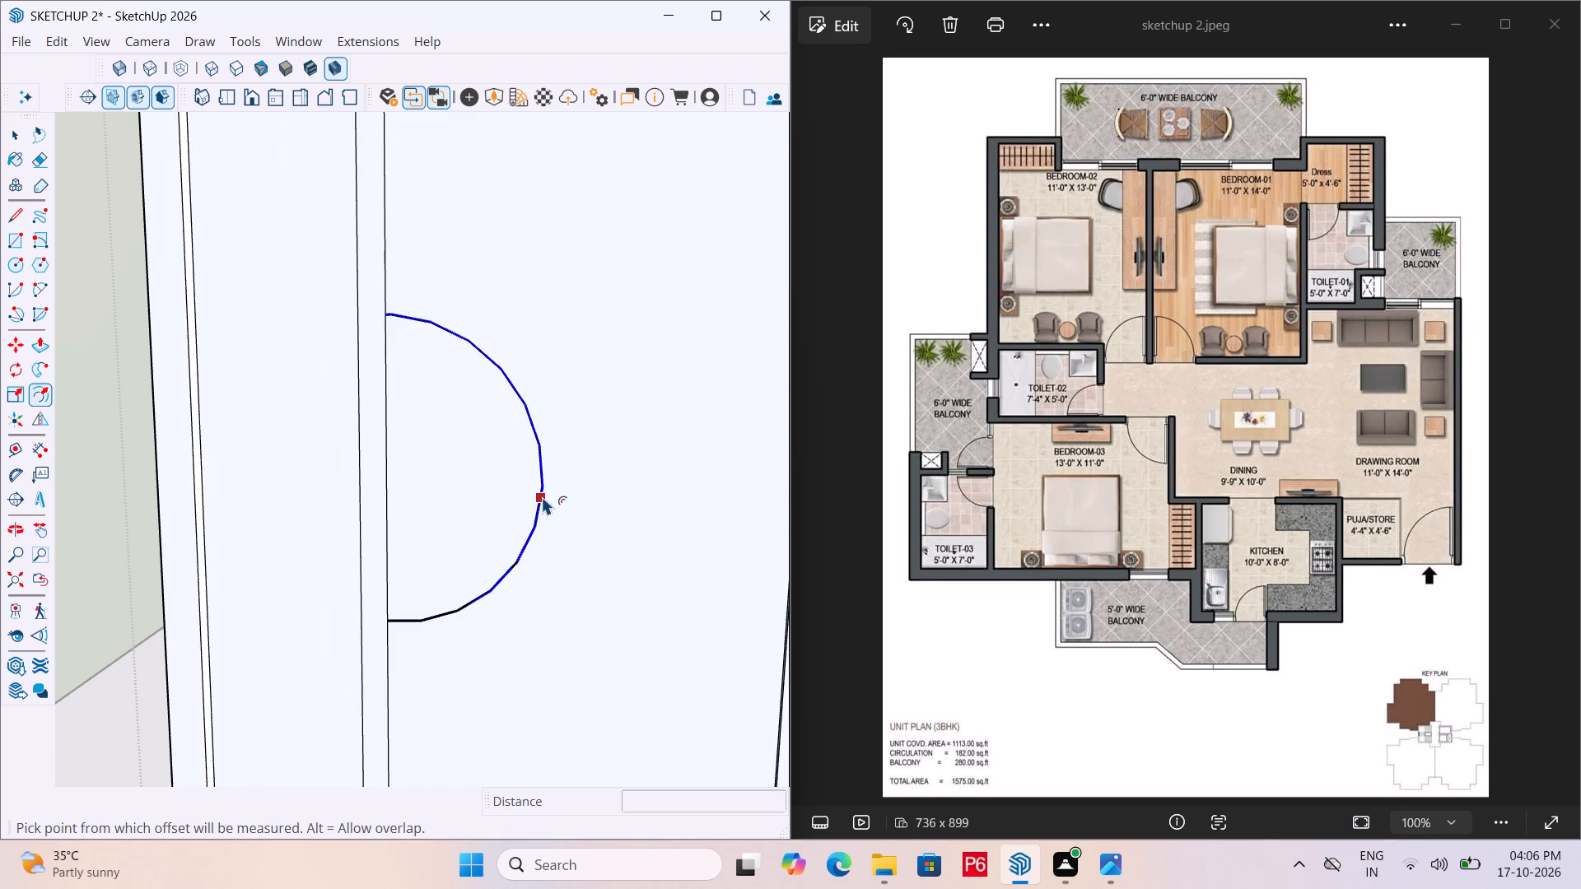
pyautogui.click(543, 492)
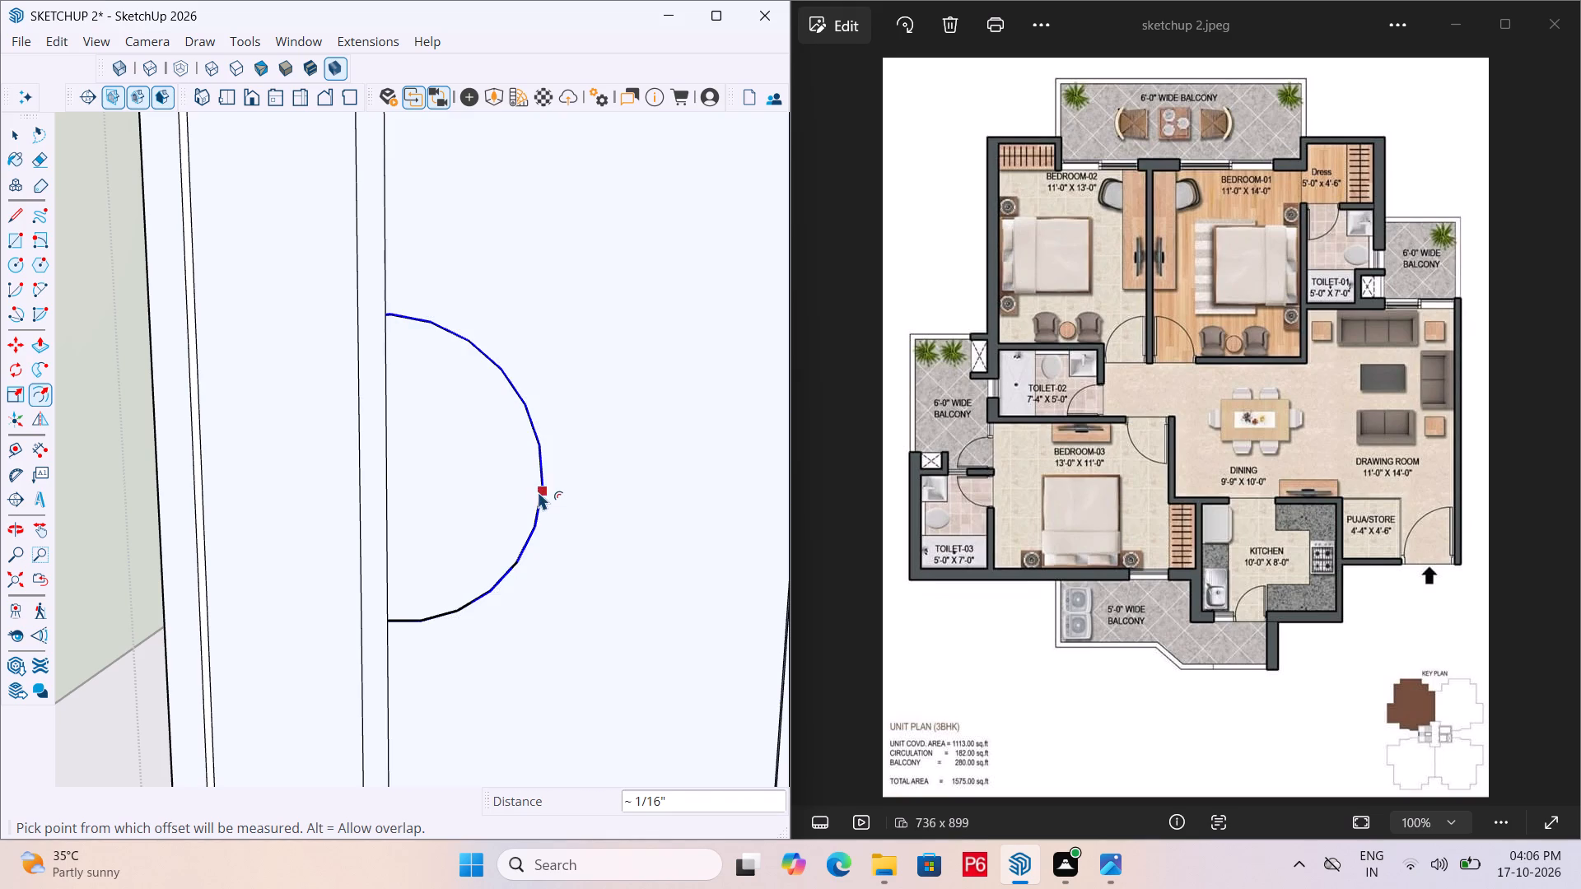
pyautogui.click(538, 491)
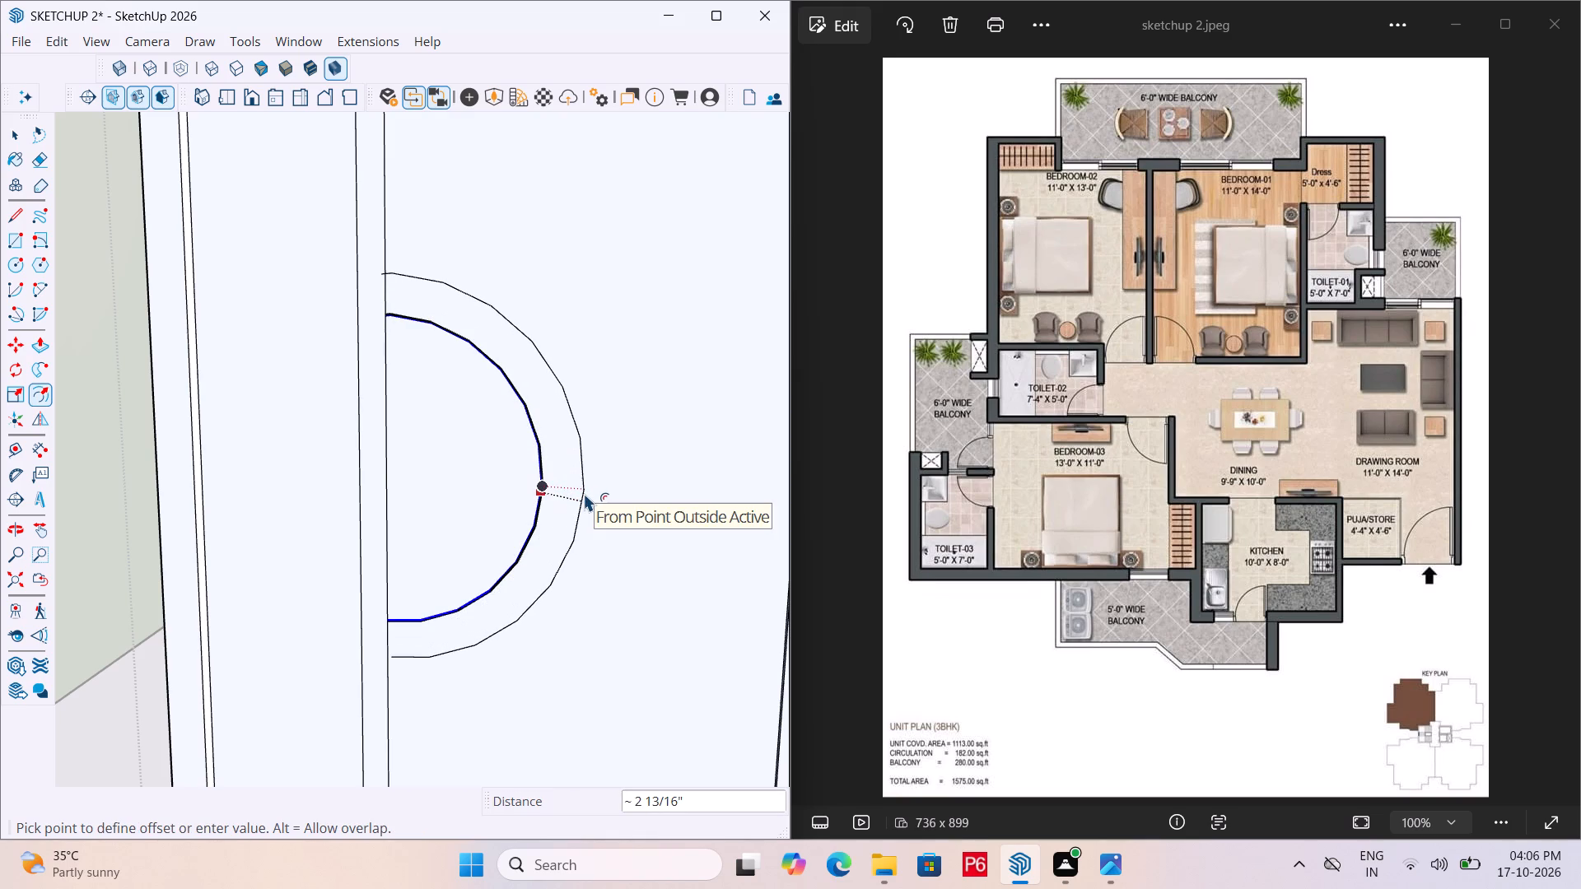
pyautogui.press('2')
pyautogui.hotkey('shift', '"')
pyautogui.press('Return')
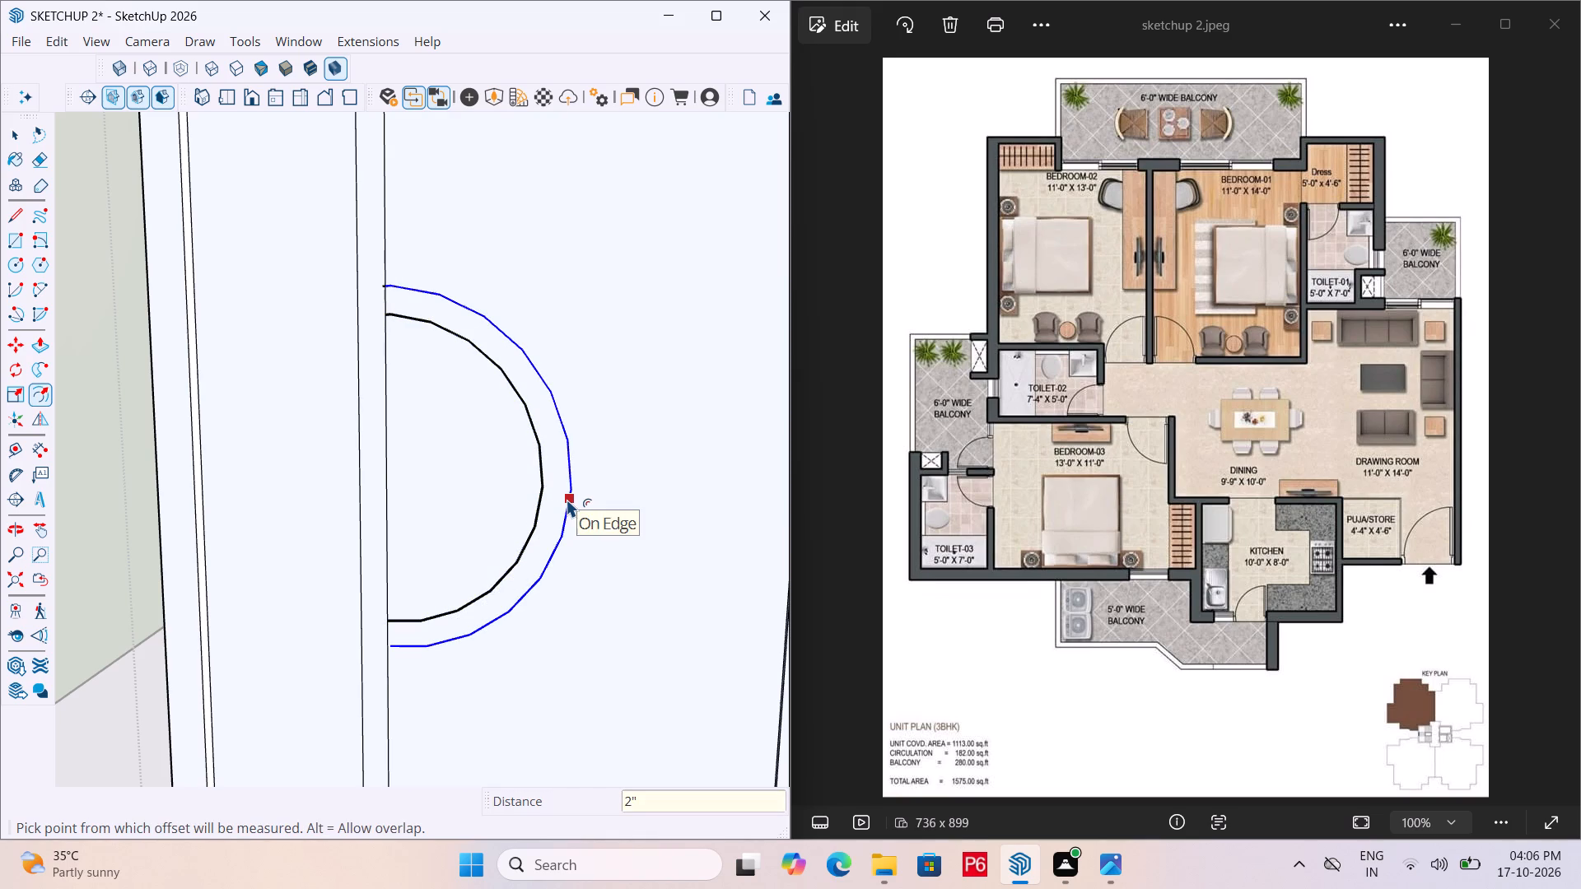
pyautogui.hotkey('ctrl', 'z')
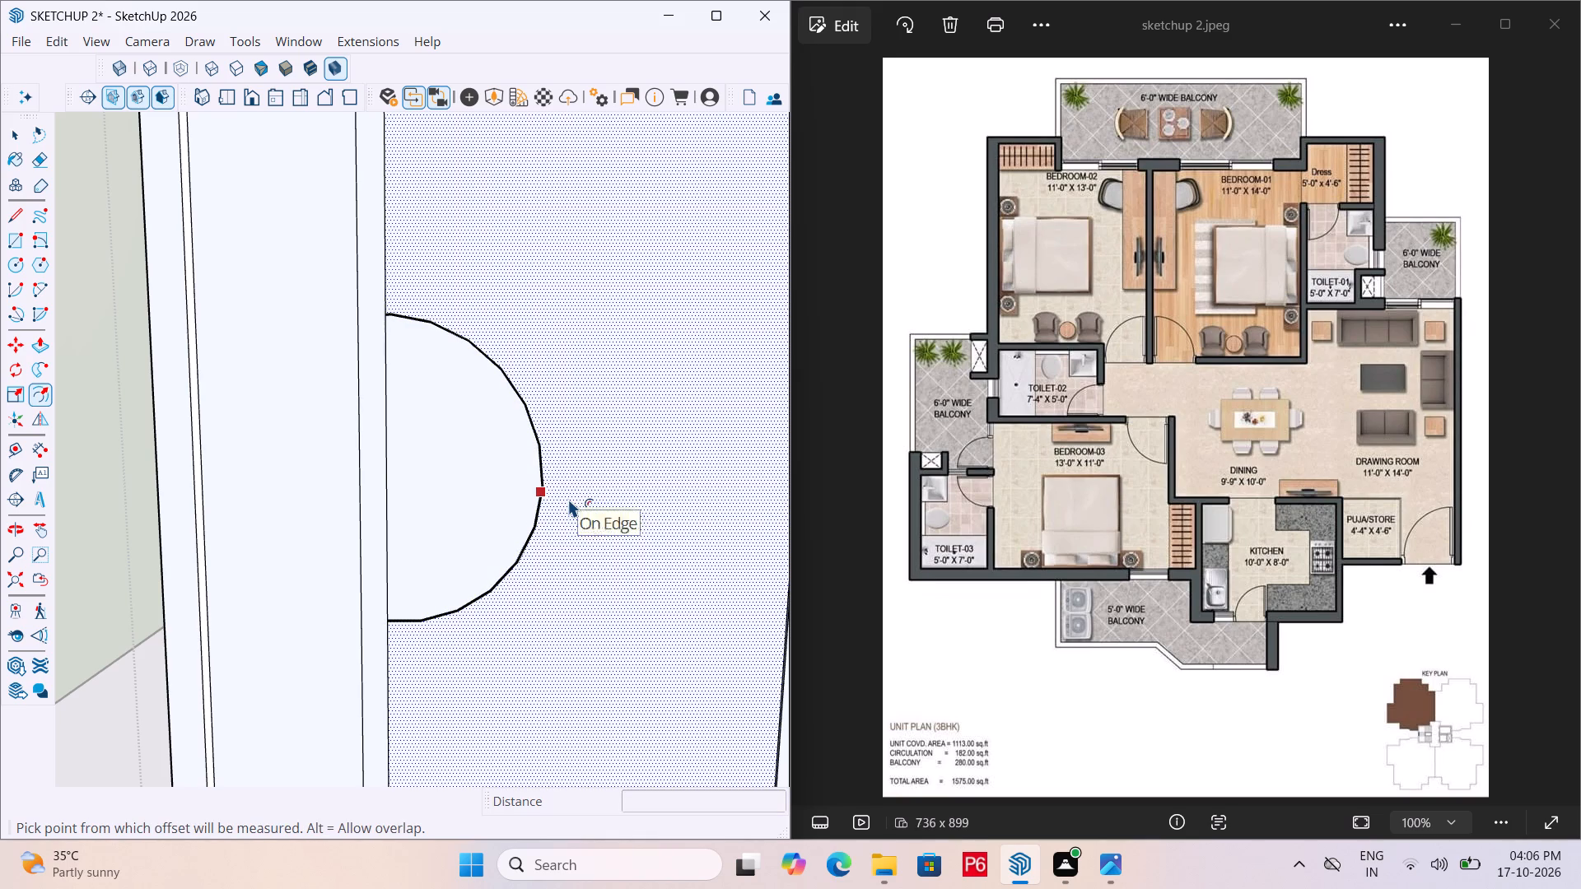
pyautogui.hotkey('ctrl', 'y')
pyautogui.hotkey('ctrl', 's')
pyautogui.hotkey('ctrl', 's')
pyautogui.hotkey('ctrl', 's')
pyautogui.hotkey('ctrl', 's')
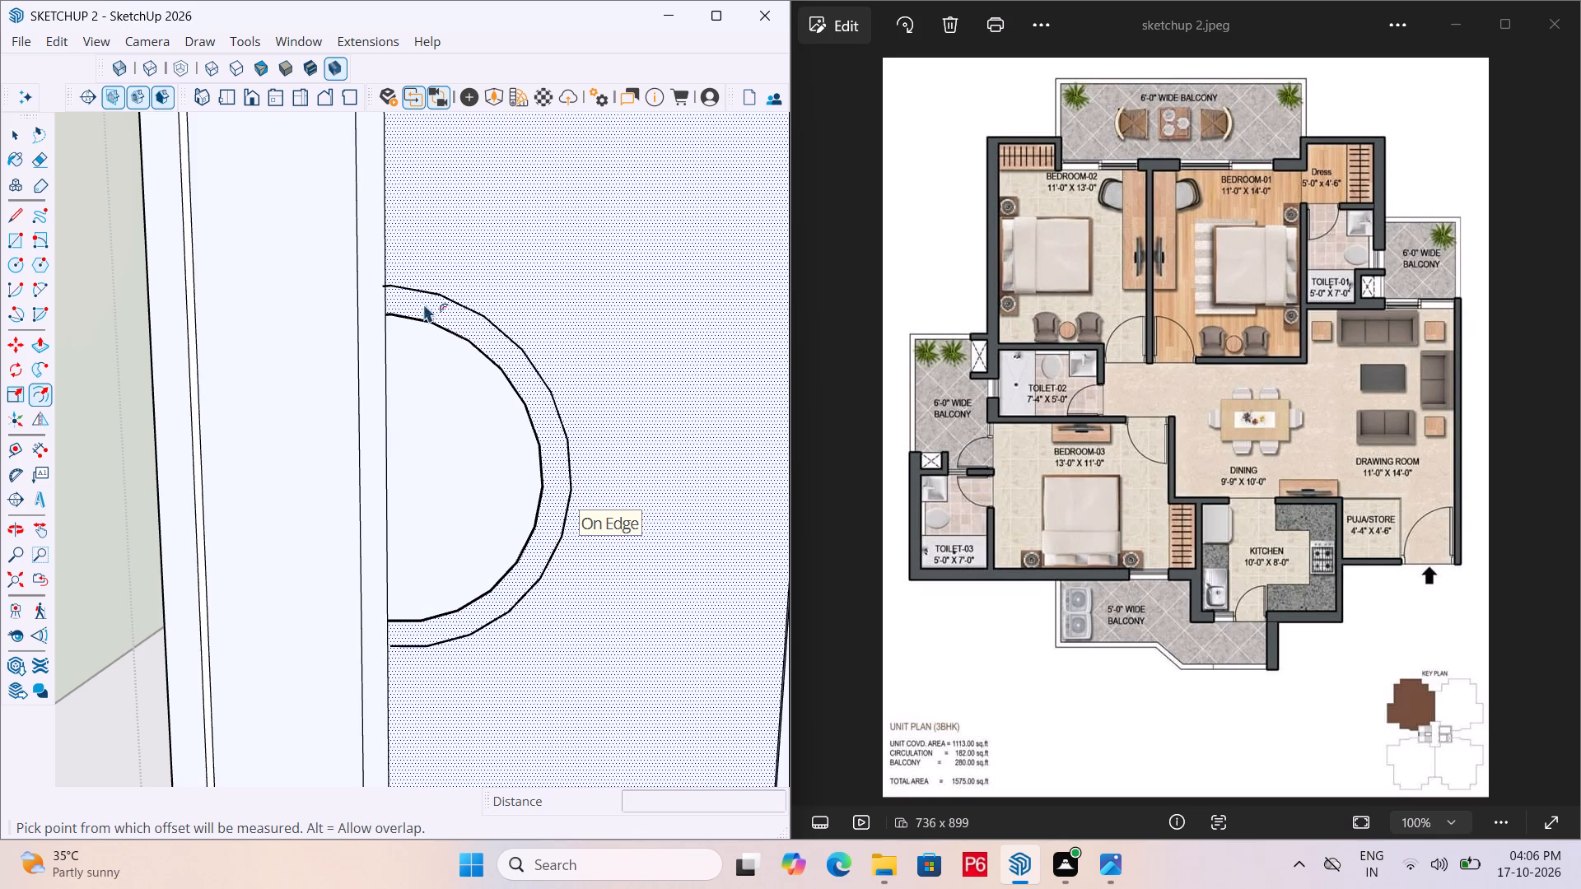
pyautogui.hotkey('ctrl', 's')
# Erase the stub at the offset arc's upper end that crosses the strip's edge.
pyautogui.keyDown('ctrl'); pyautogui.scroll(5, 384, 268); pyautogui.keyUp('ctrl')
pyautogui.scroll(12, 387, 302)
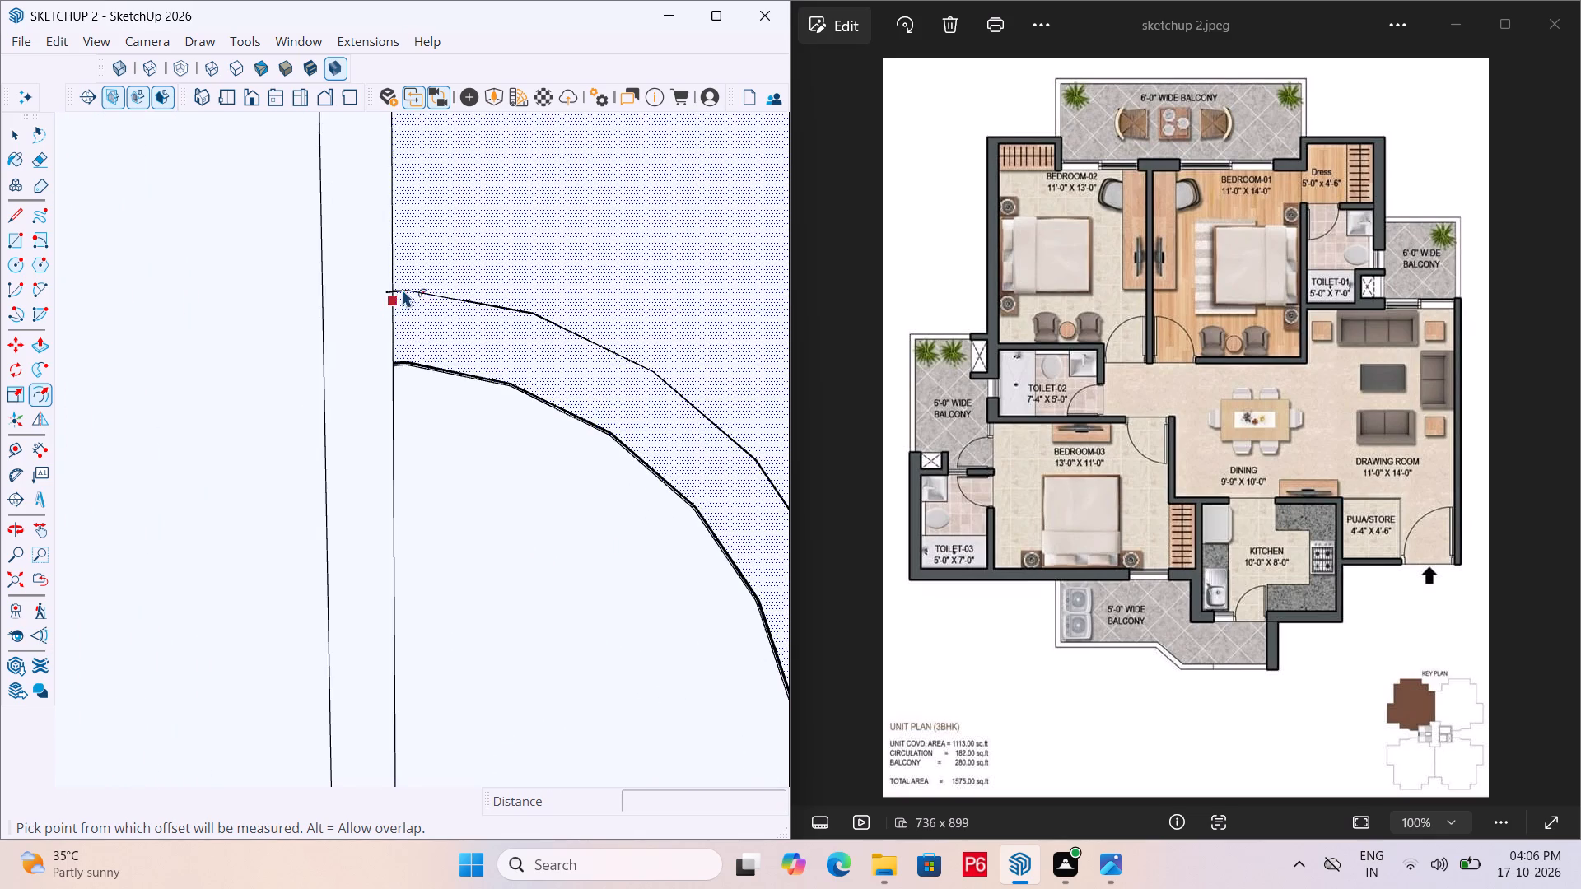
pyautogui.scroll(15, 402, 289)
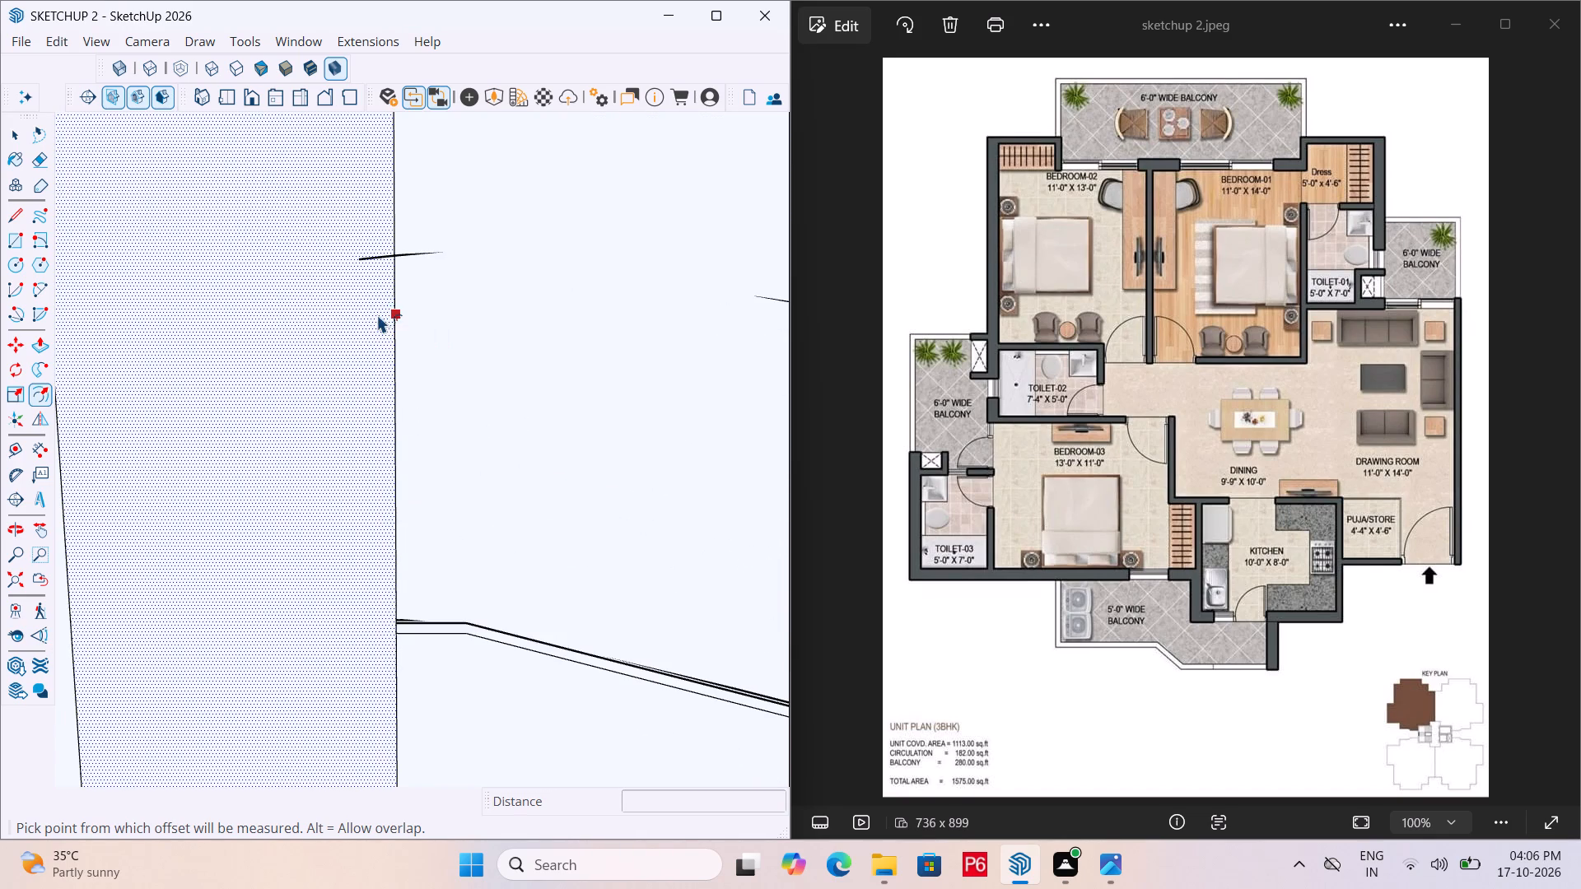
pyautogui.press('e')
pyautogui.click(362, 262)
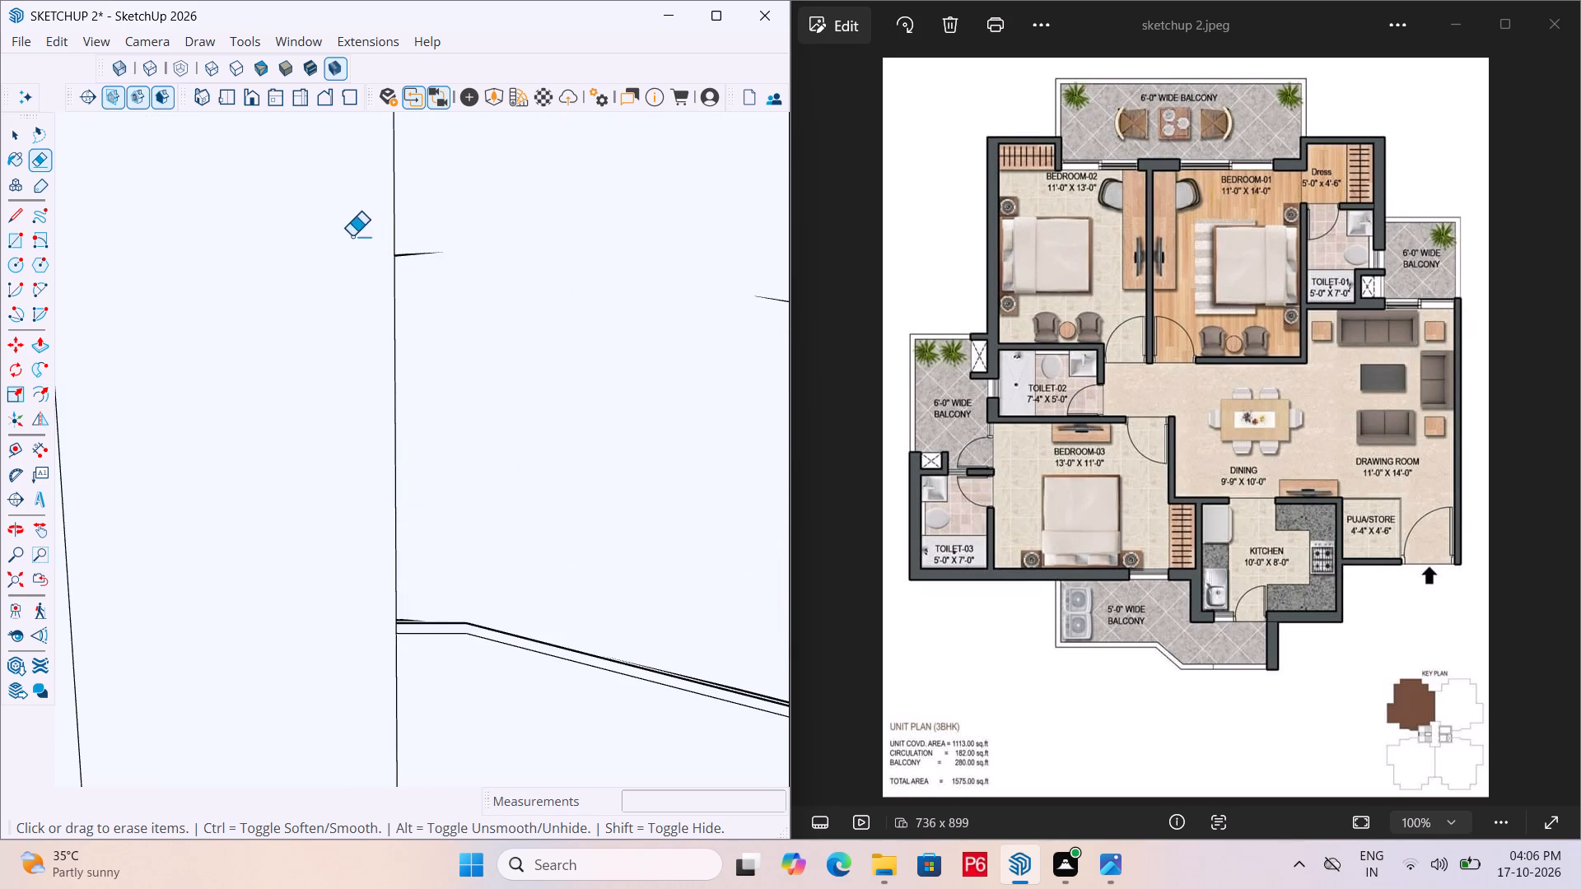
# Draw a line about 3/16" long joining the offset arc's lower end to the strip's edge, and save the model.
pyautogui.scroll(-18, 340, 246)
pyautogui.scroll(-12, 388, 281)
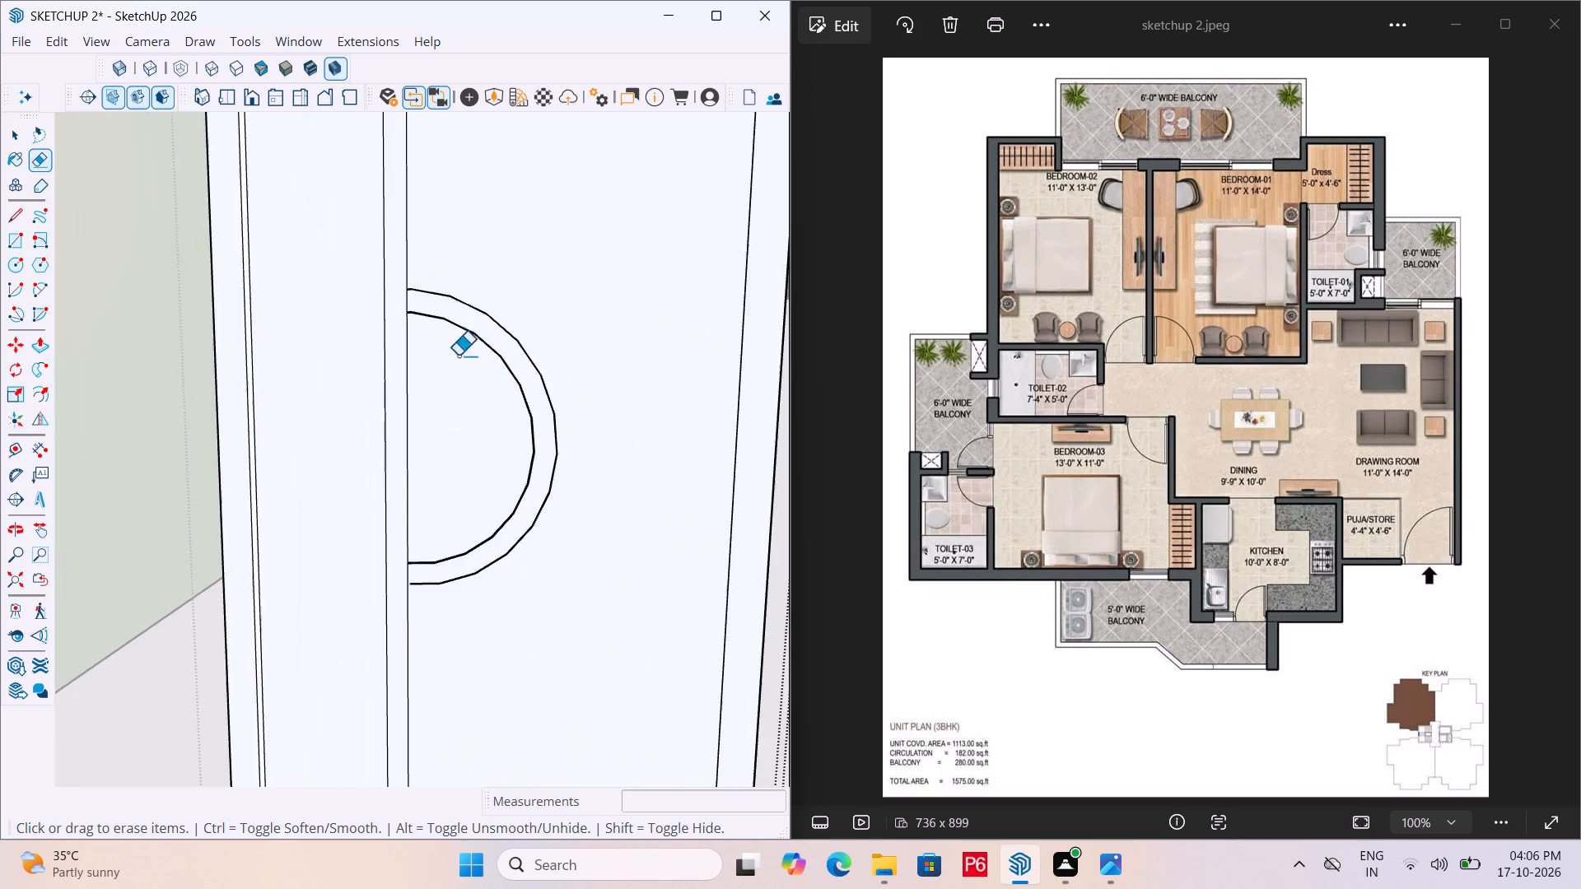
pyautogui.scroll(19, 427, 611)
pyautogui.scroll(5, 436, 570)
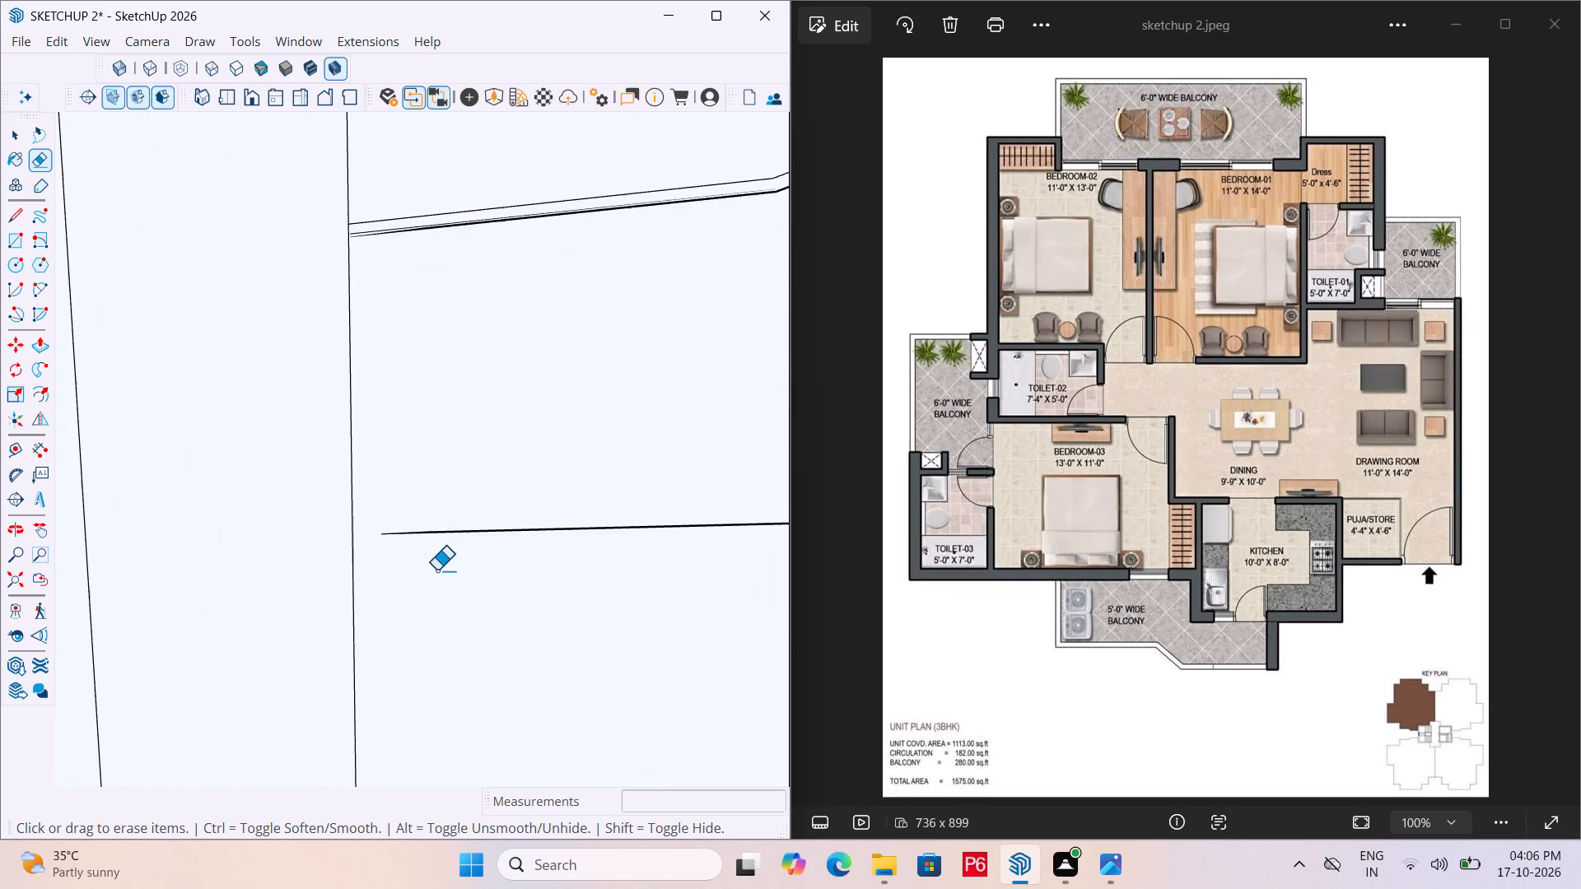
pyautogui.scroll(1, 436, 570)
pyautogui.press('l')
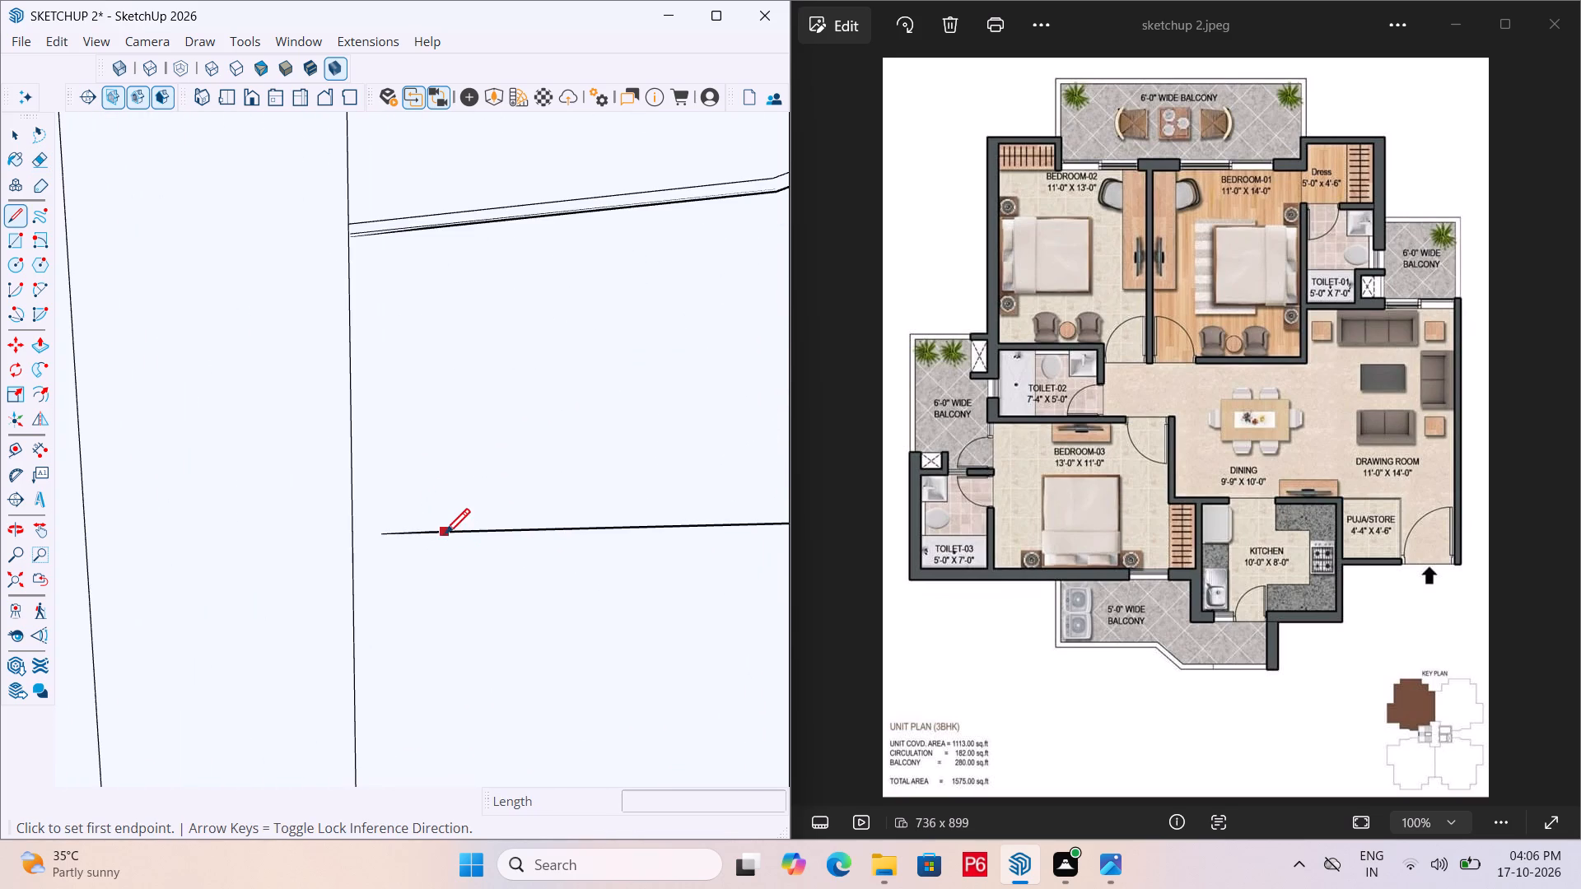
pyautogui.moveTo(388, 535); pyautogui.dragTo(374, 535)
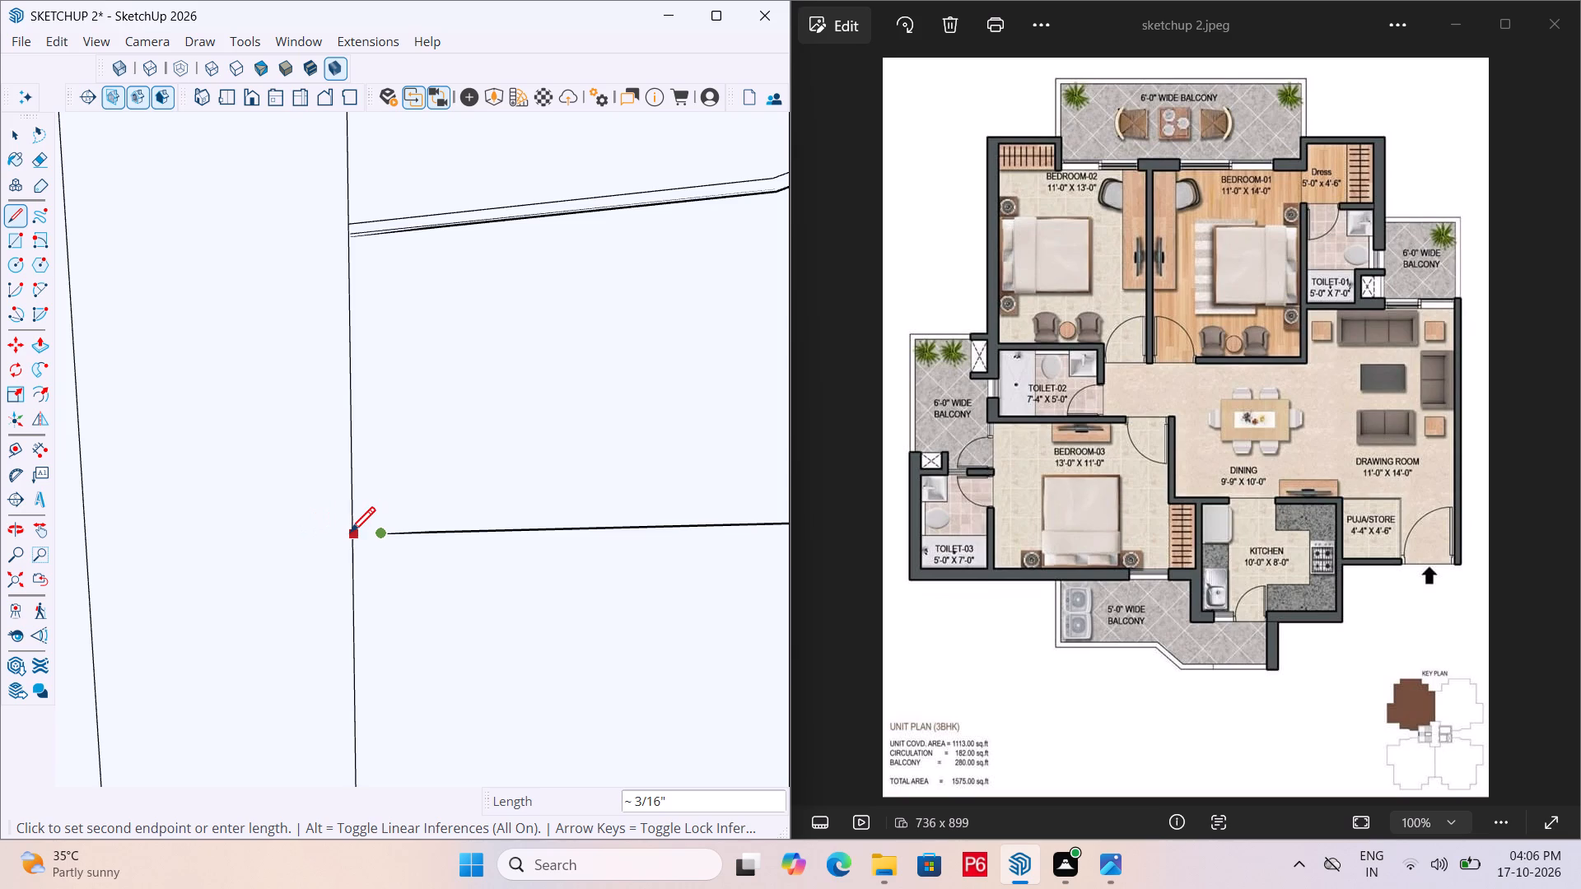
pyautogui.click(350, 535)
pyautogui.scroll(-4, 303, 566)
pyautogui.press('space')
pyautogui.scroll(-10, 274, 498)
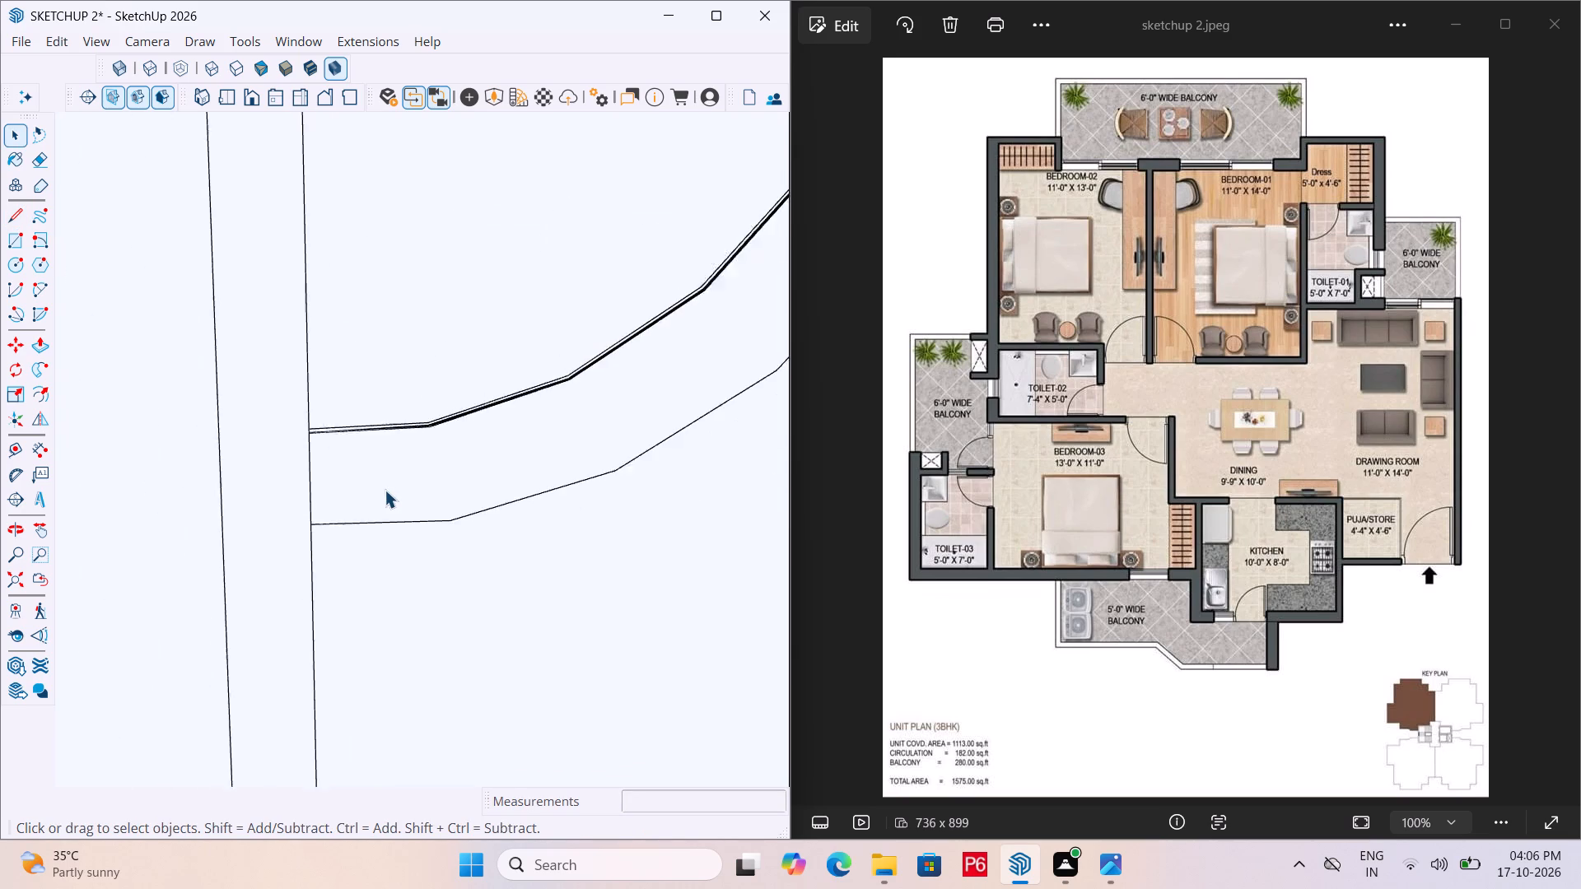
pyautogui.scroll(-2, 385, 490)
pyautogui.hotkey('ctrl', 's')
pyautogui.hotkey('ctrl', 's')
pyautogui.hotkey('ctrl', 's')
pyautogui.hotkey('ctrl', 's')
# Delete the duplicate arcs lying over the inner half circle on the wider panel.
pyautogui.scroll(-6, 385, 491)
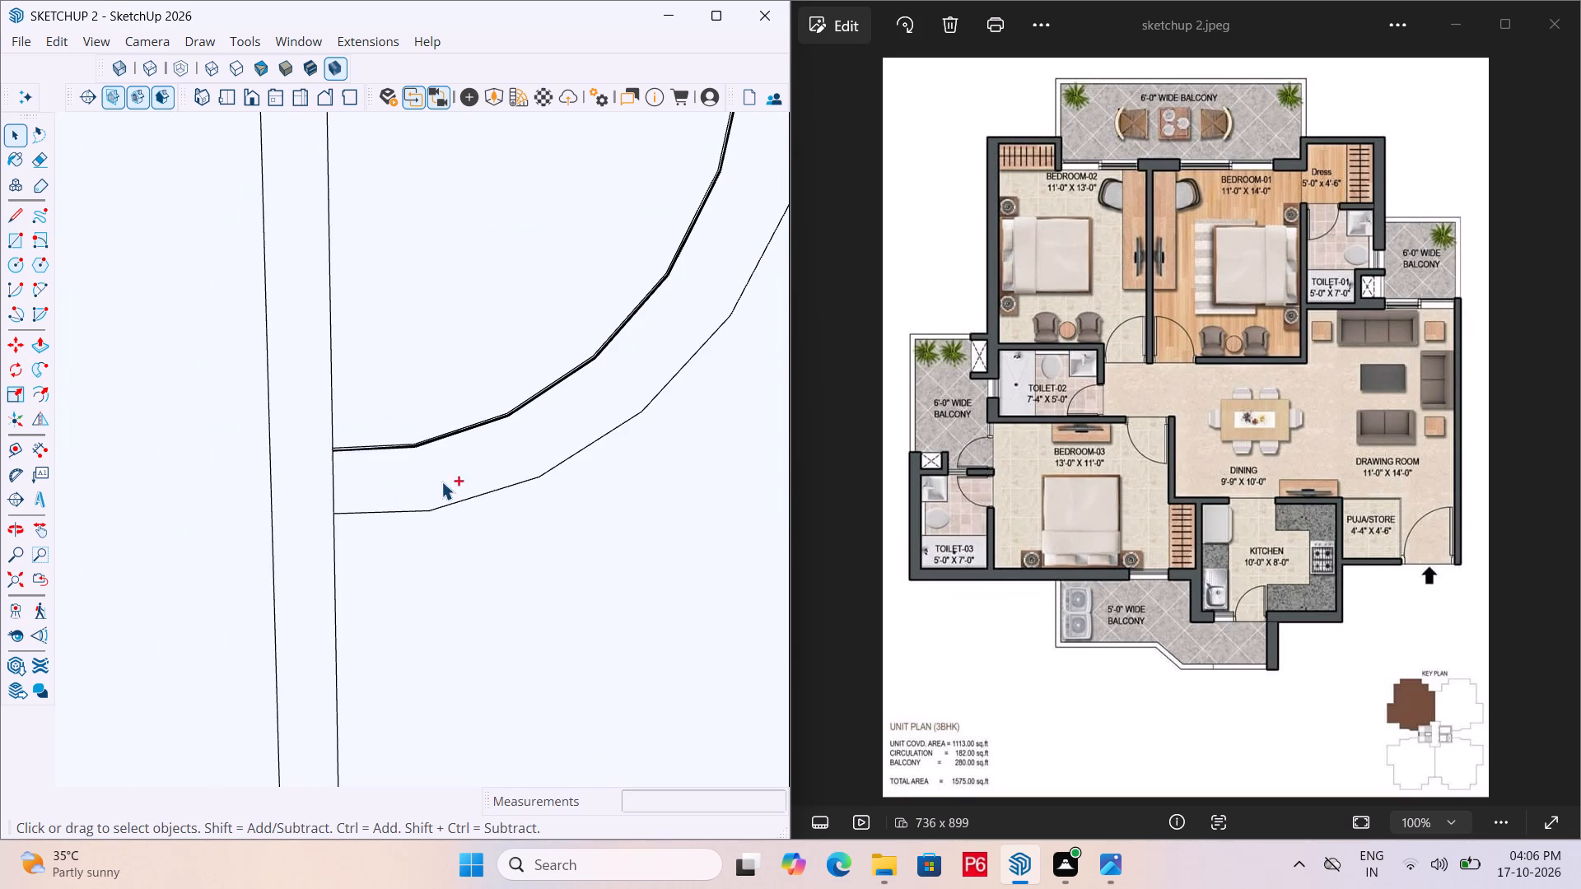
pyautogui.scroll(-4, 441, 482)
pyautogui.click(583, 335)
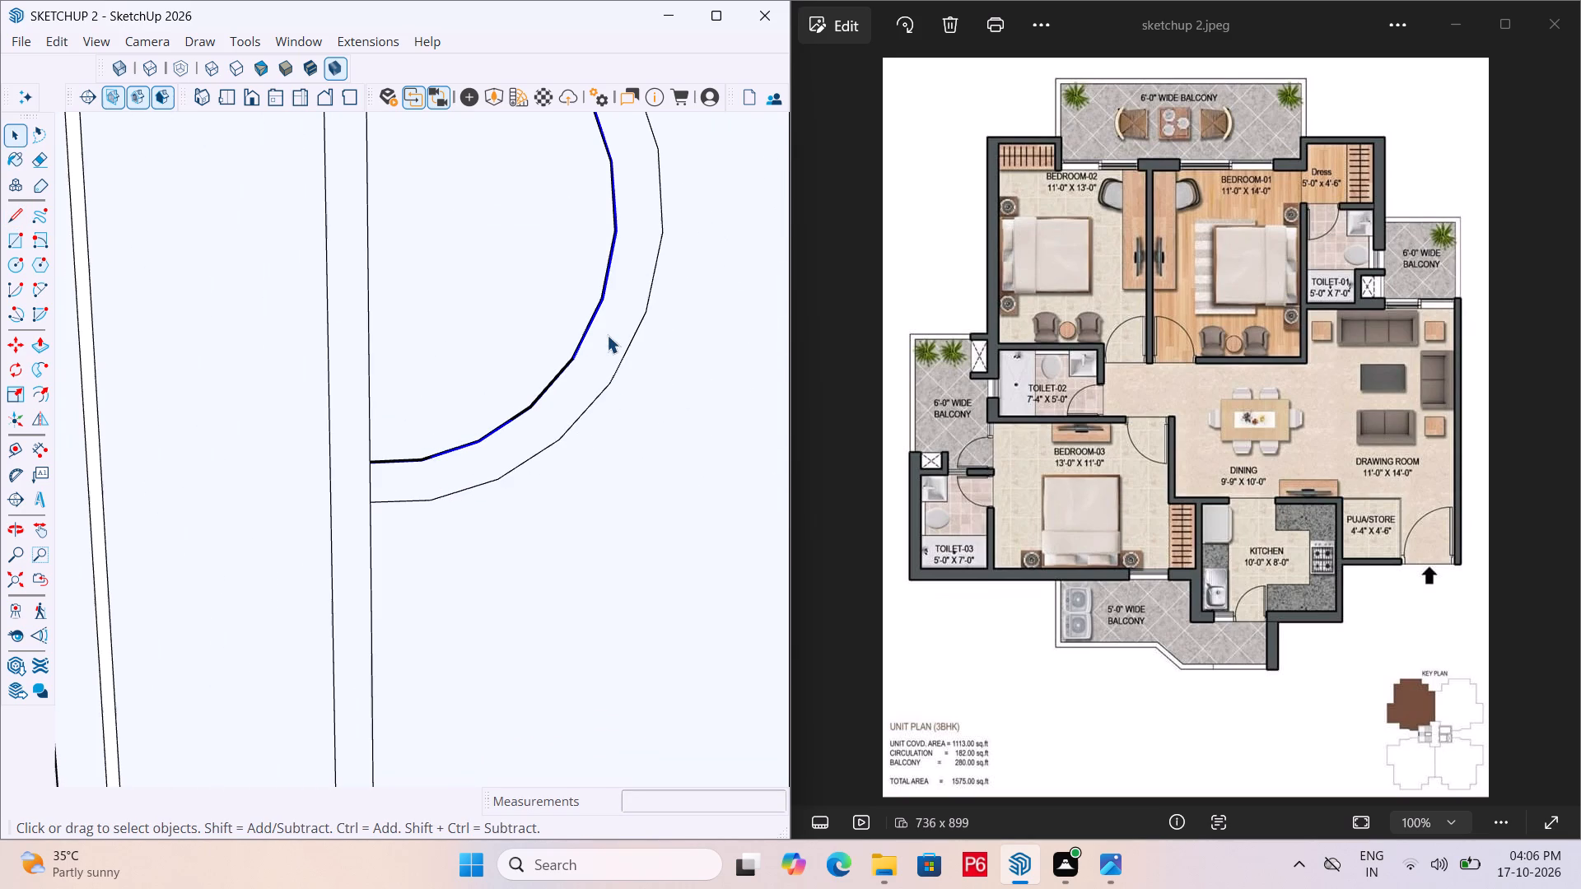
pyautogui.press('Delete')
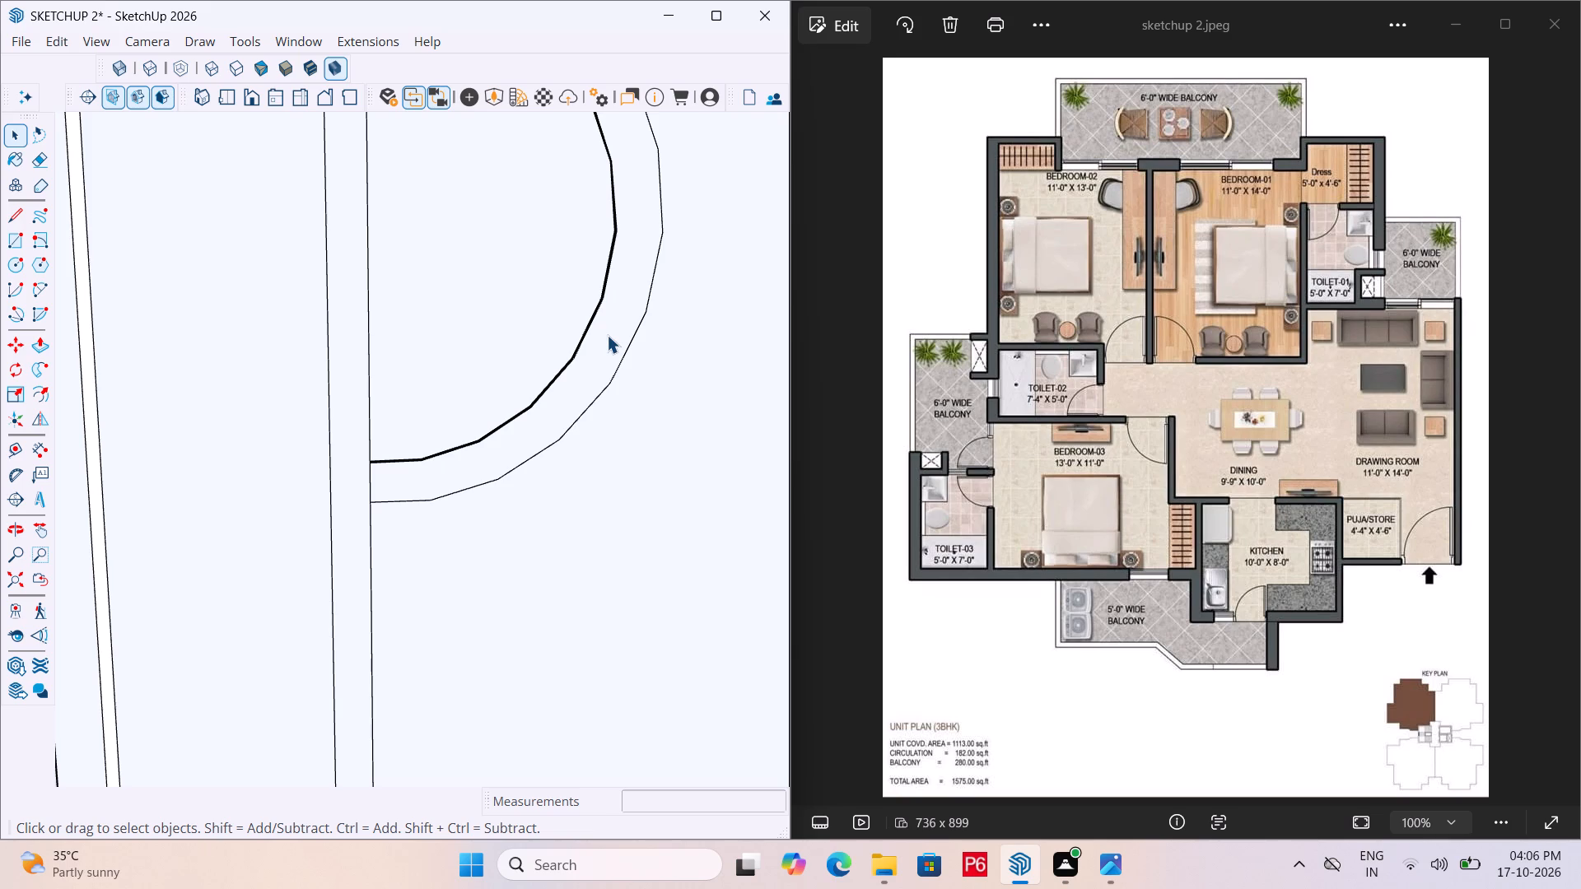
pyautogui.click(589, 315)
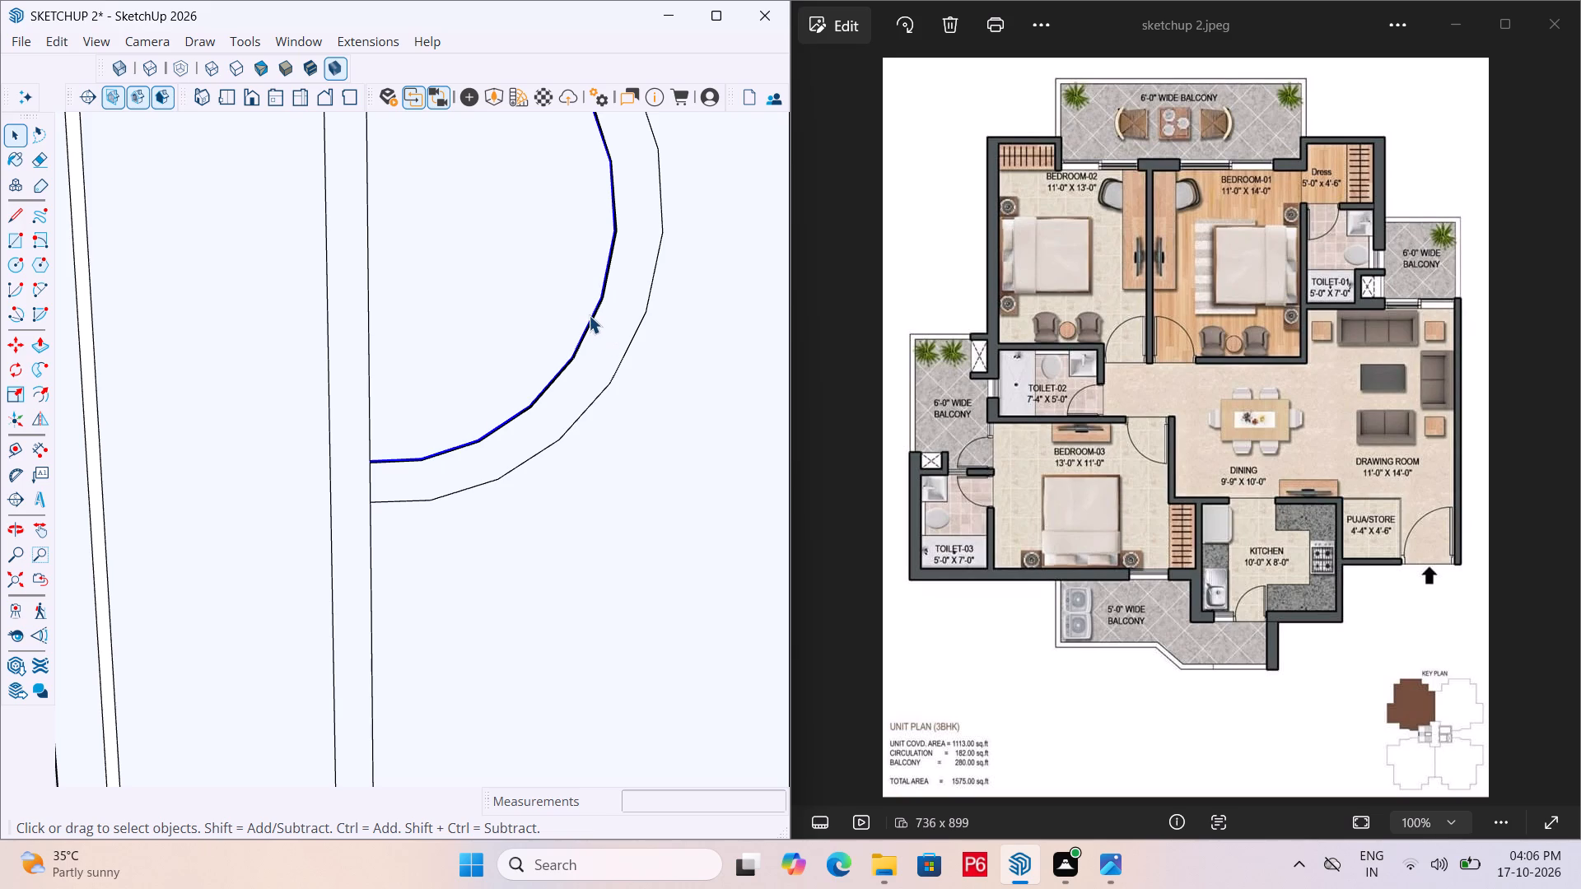
pyautogui.press('Delete')
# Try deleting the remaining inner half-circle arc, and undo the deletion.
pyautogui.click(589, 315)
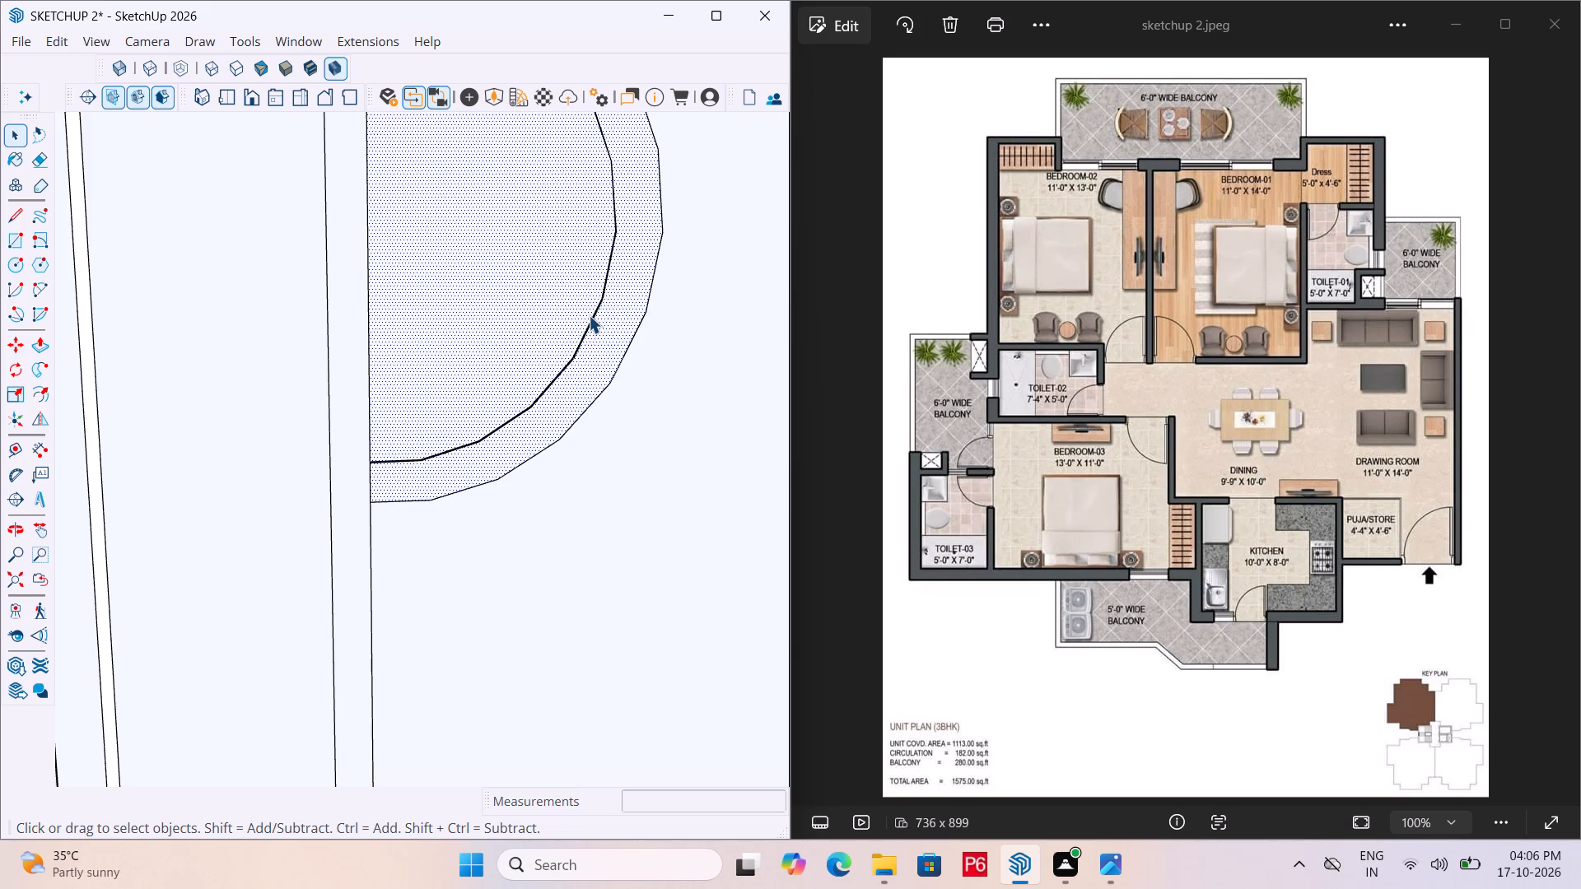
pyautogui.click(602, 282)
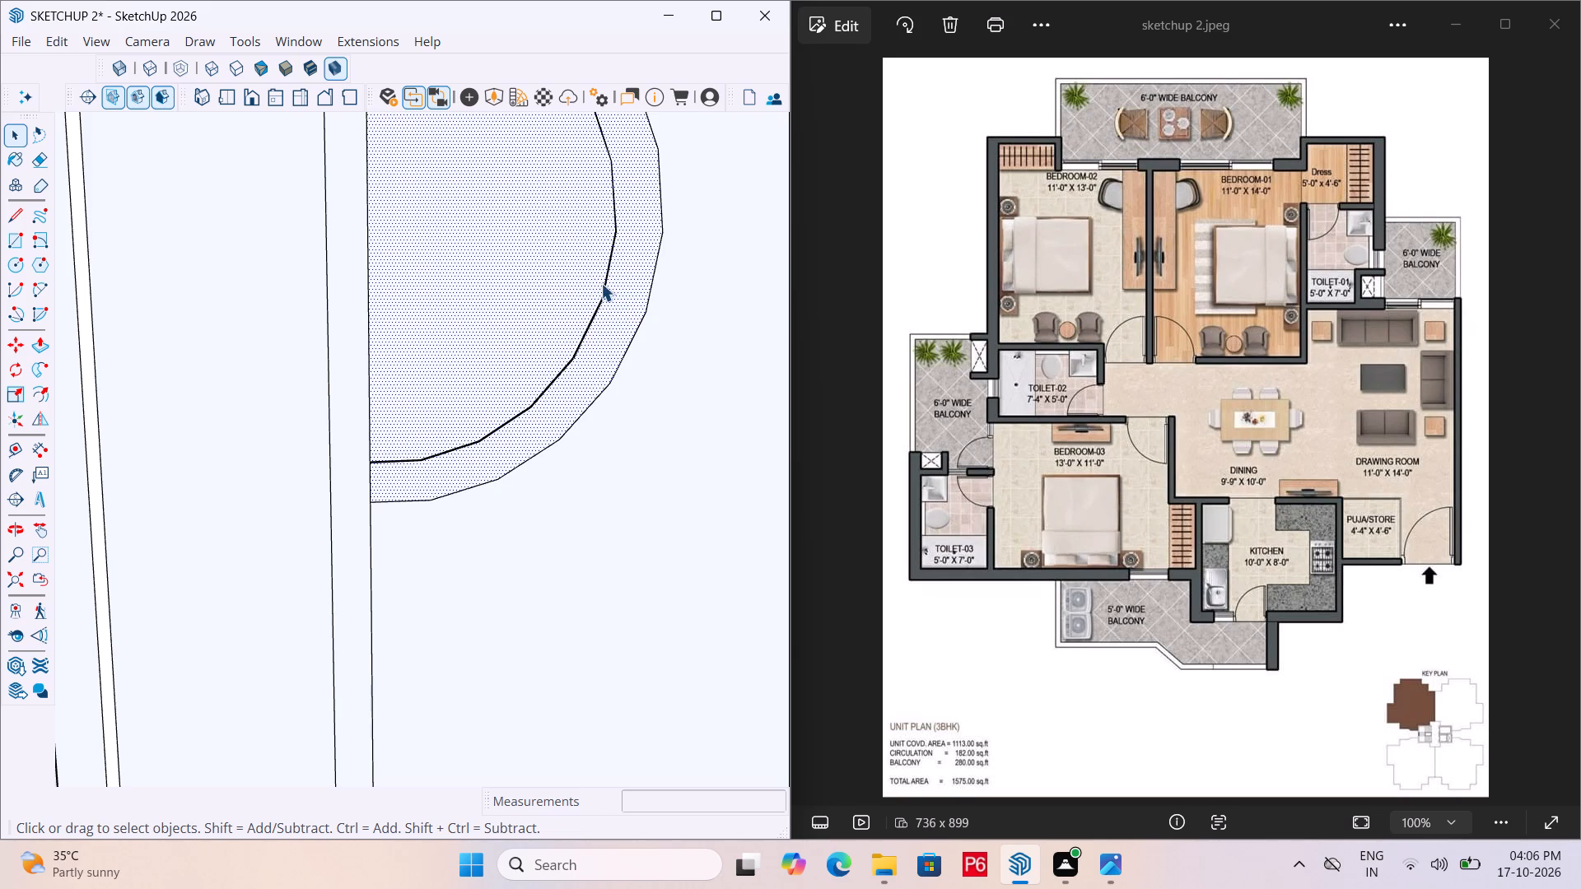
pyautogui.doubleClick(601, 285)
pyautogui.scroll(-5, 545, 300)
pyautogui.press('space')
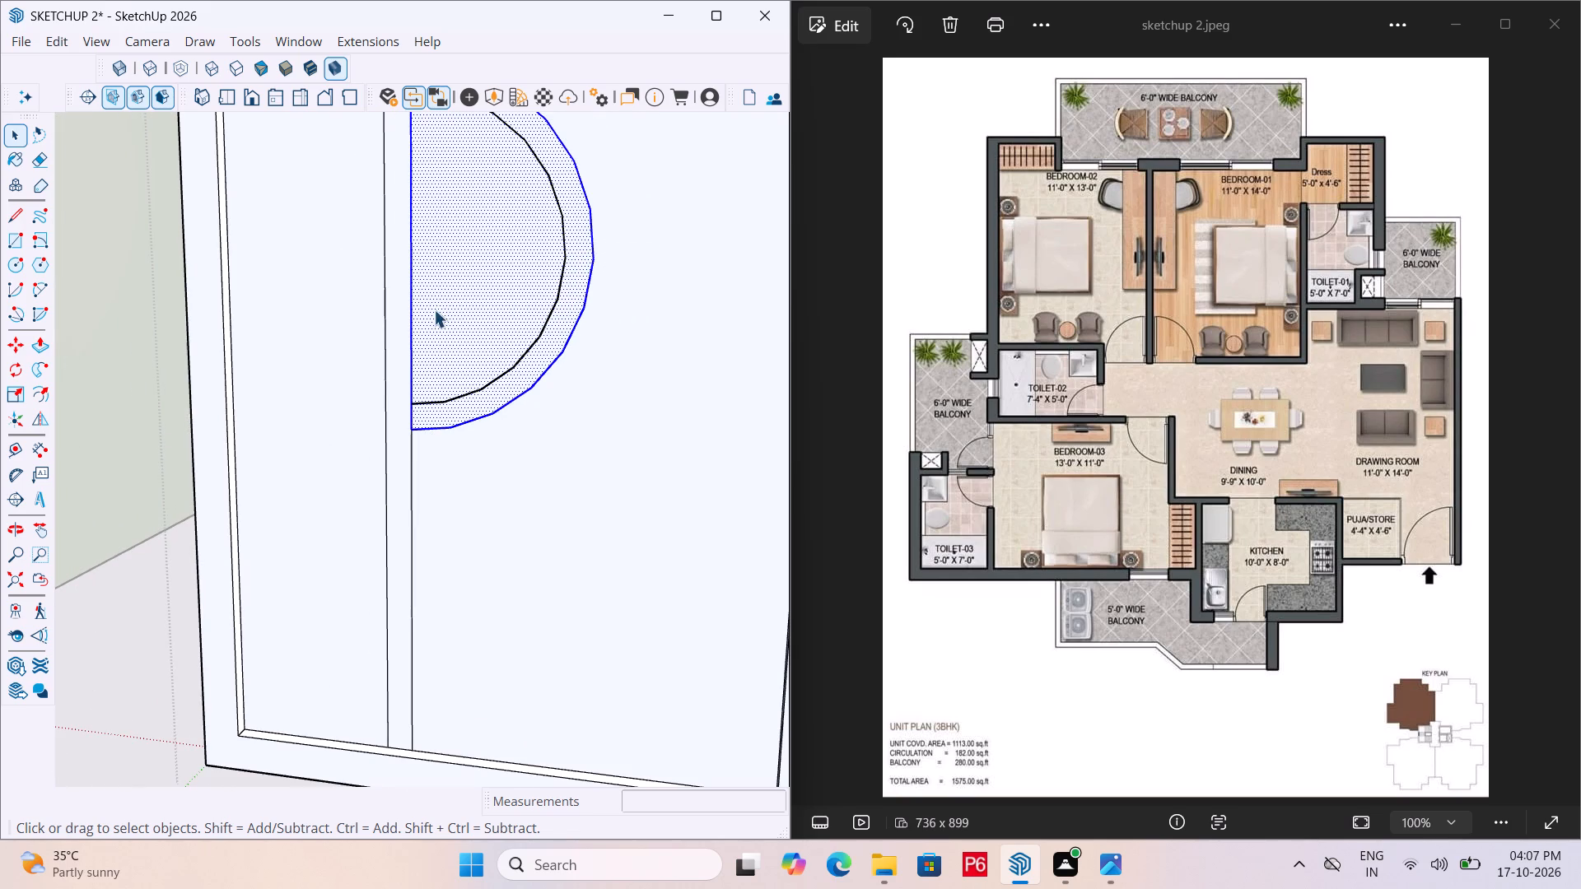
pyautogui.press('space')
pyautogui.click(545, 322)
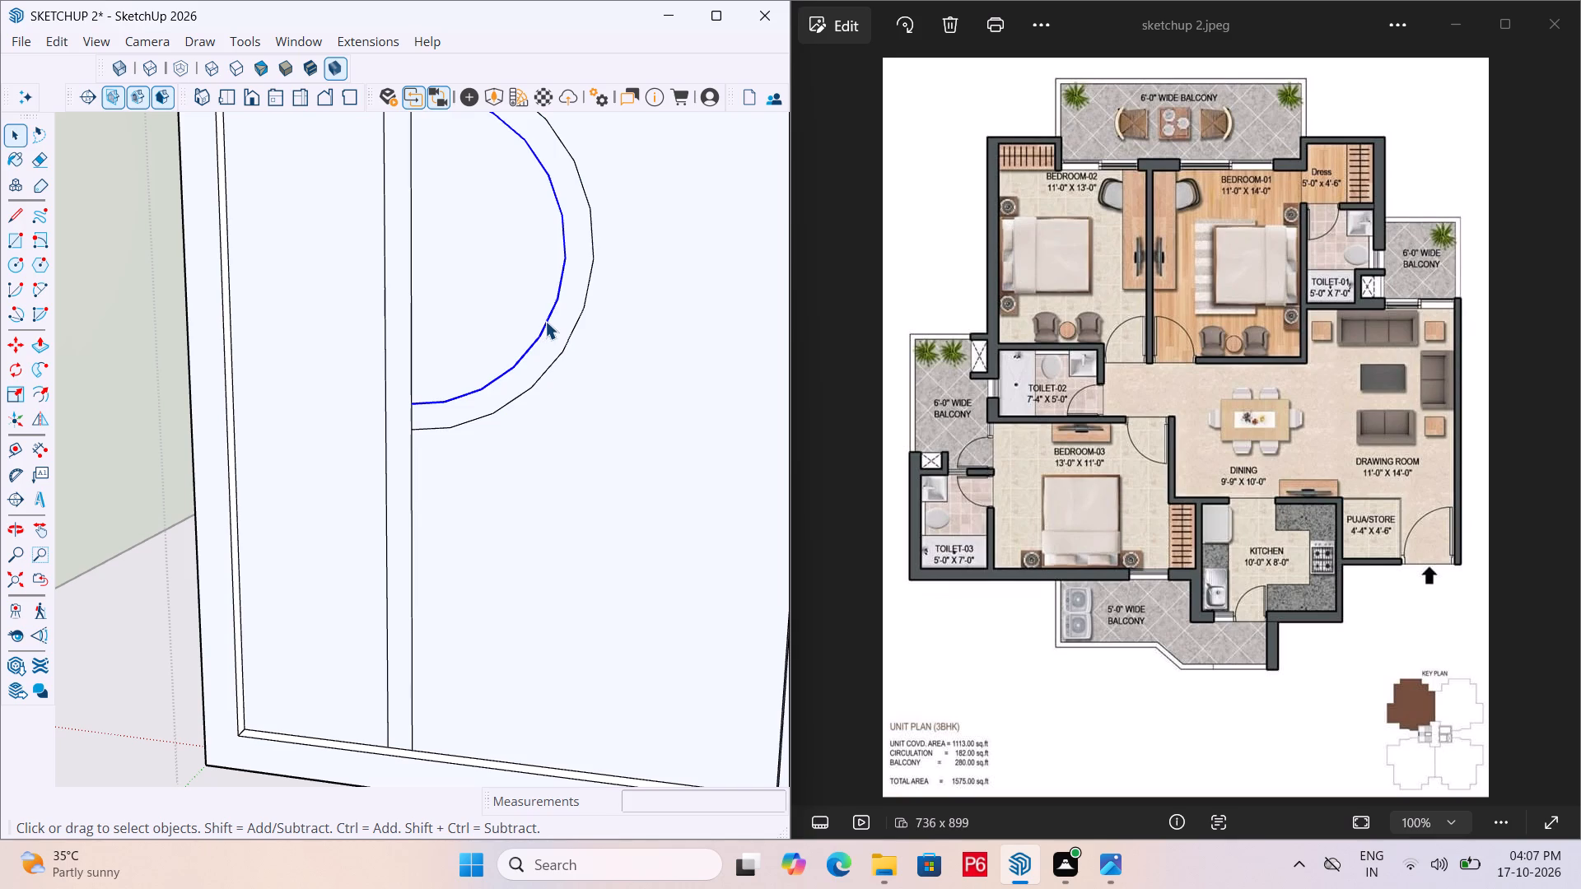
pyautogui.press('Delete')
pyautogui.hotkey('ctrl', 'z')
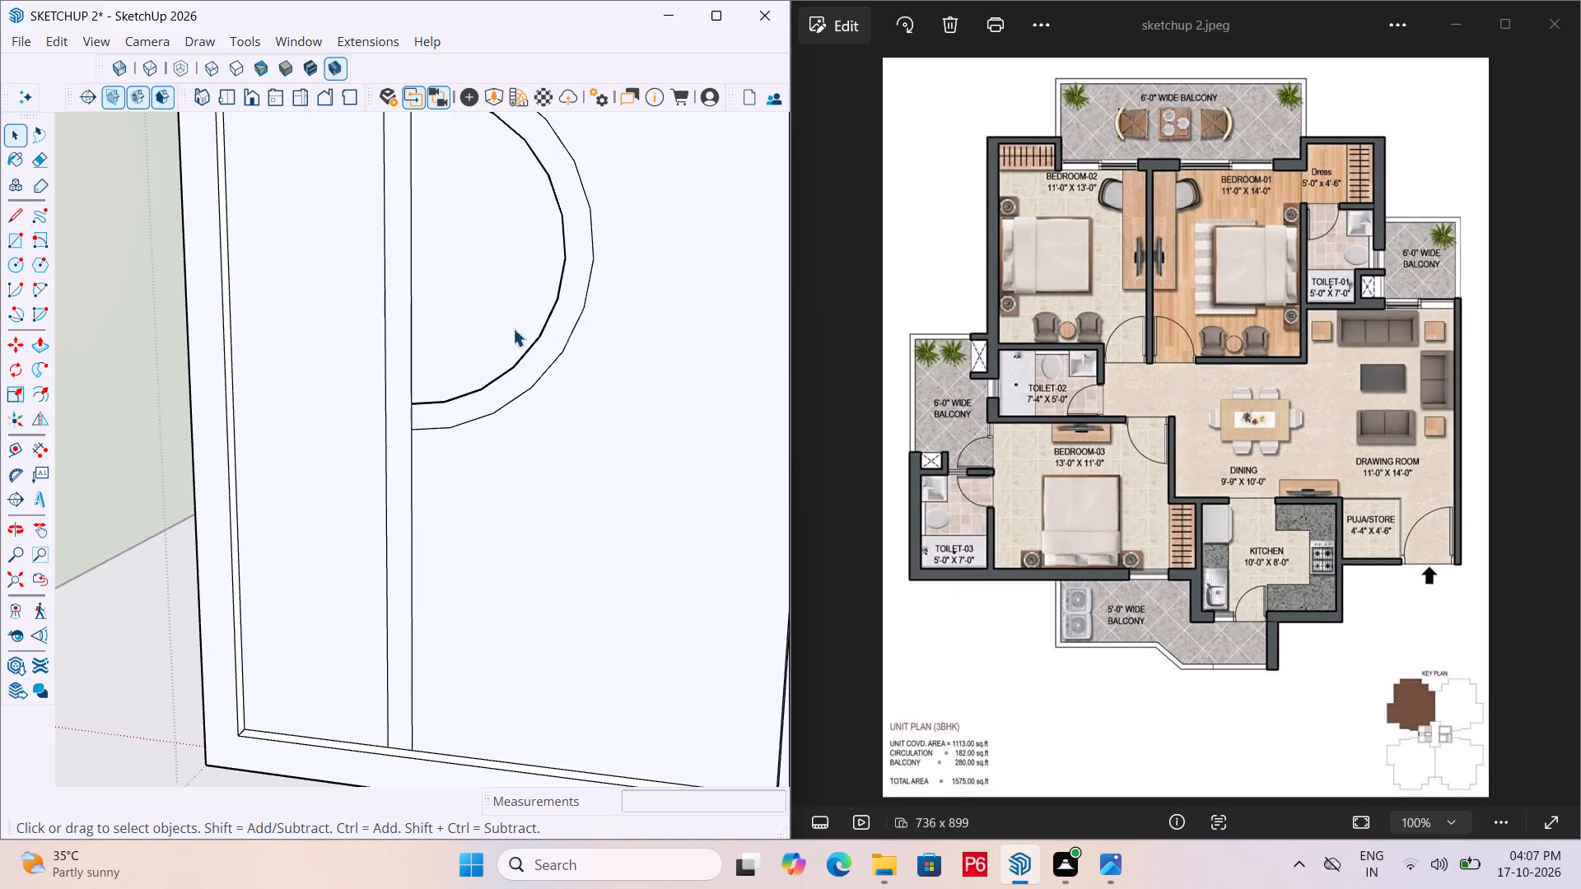
# Draw a vertical line 1' 9 1/2" long along the strip's edge, joining the inner half circle's two ends.
pyautogui.scroll(-5, 506, 374)
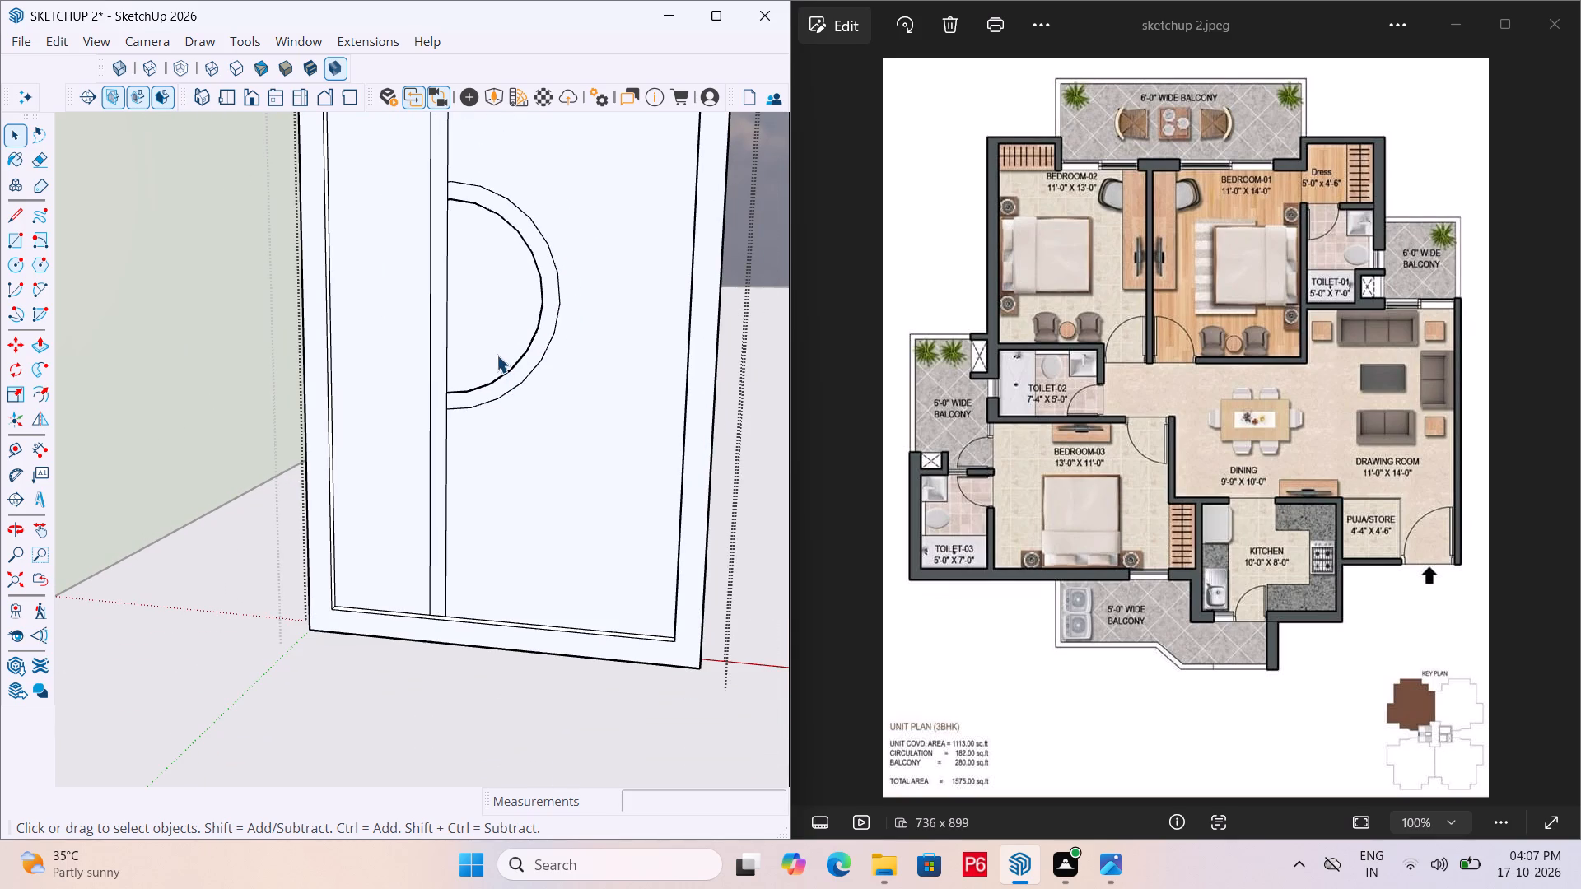
pyautogui.press('l')
pyautogui.moveTo(445, 396); pyautogui.dragTo(447, 385)
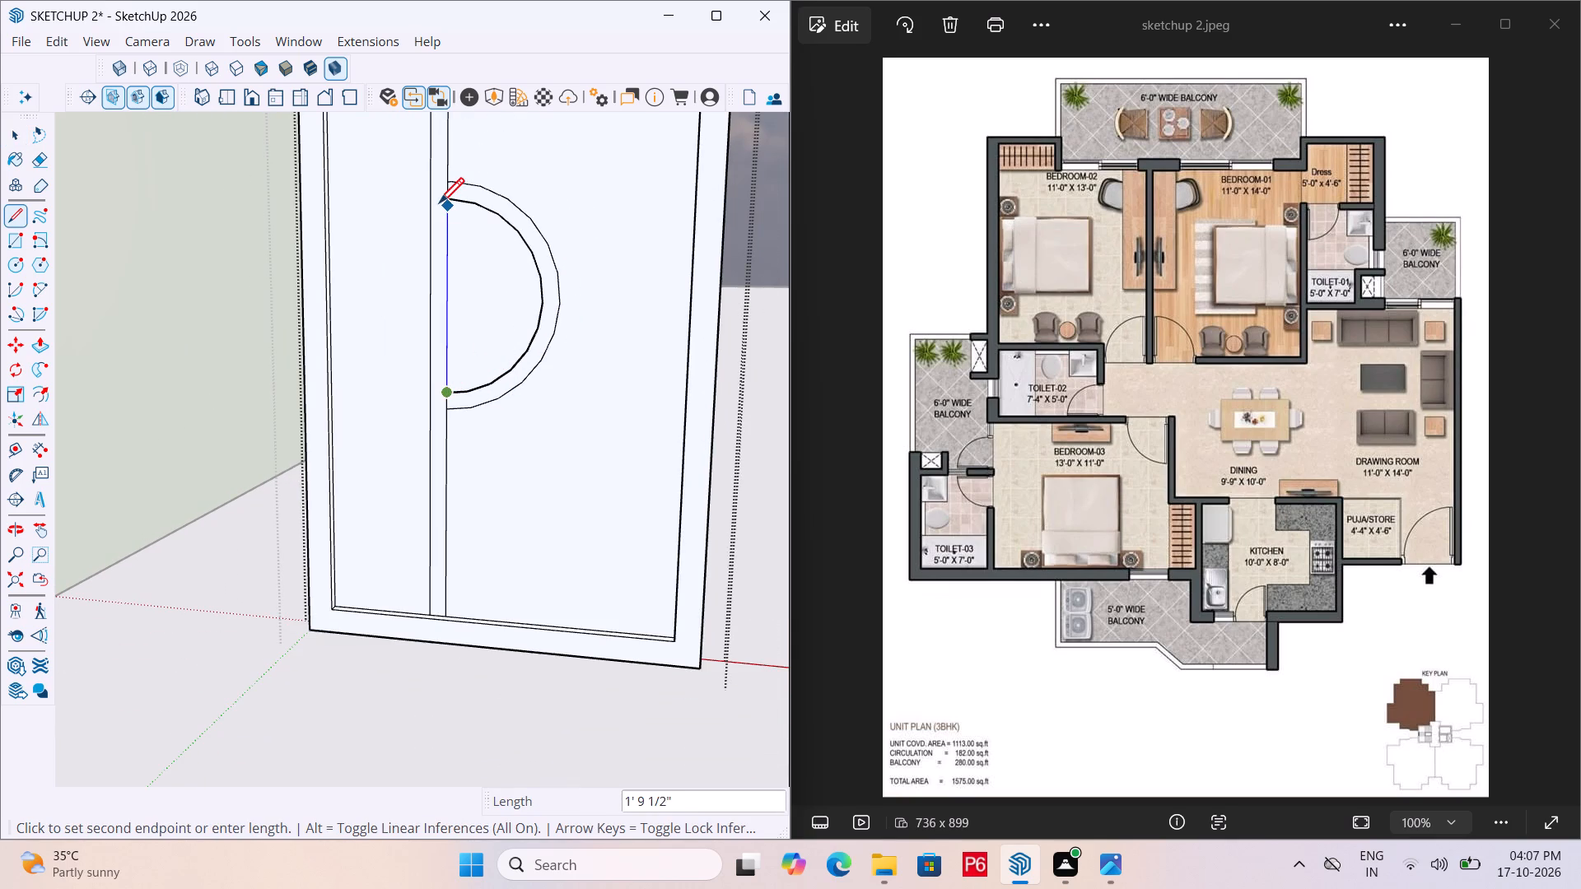
pyautogui.click(443, 202)
pyautogui.press('space')
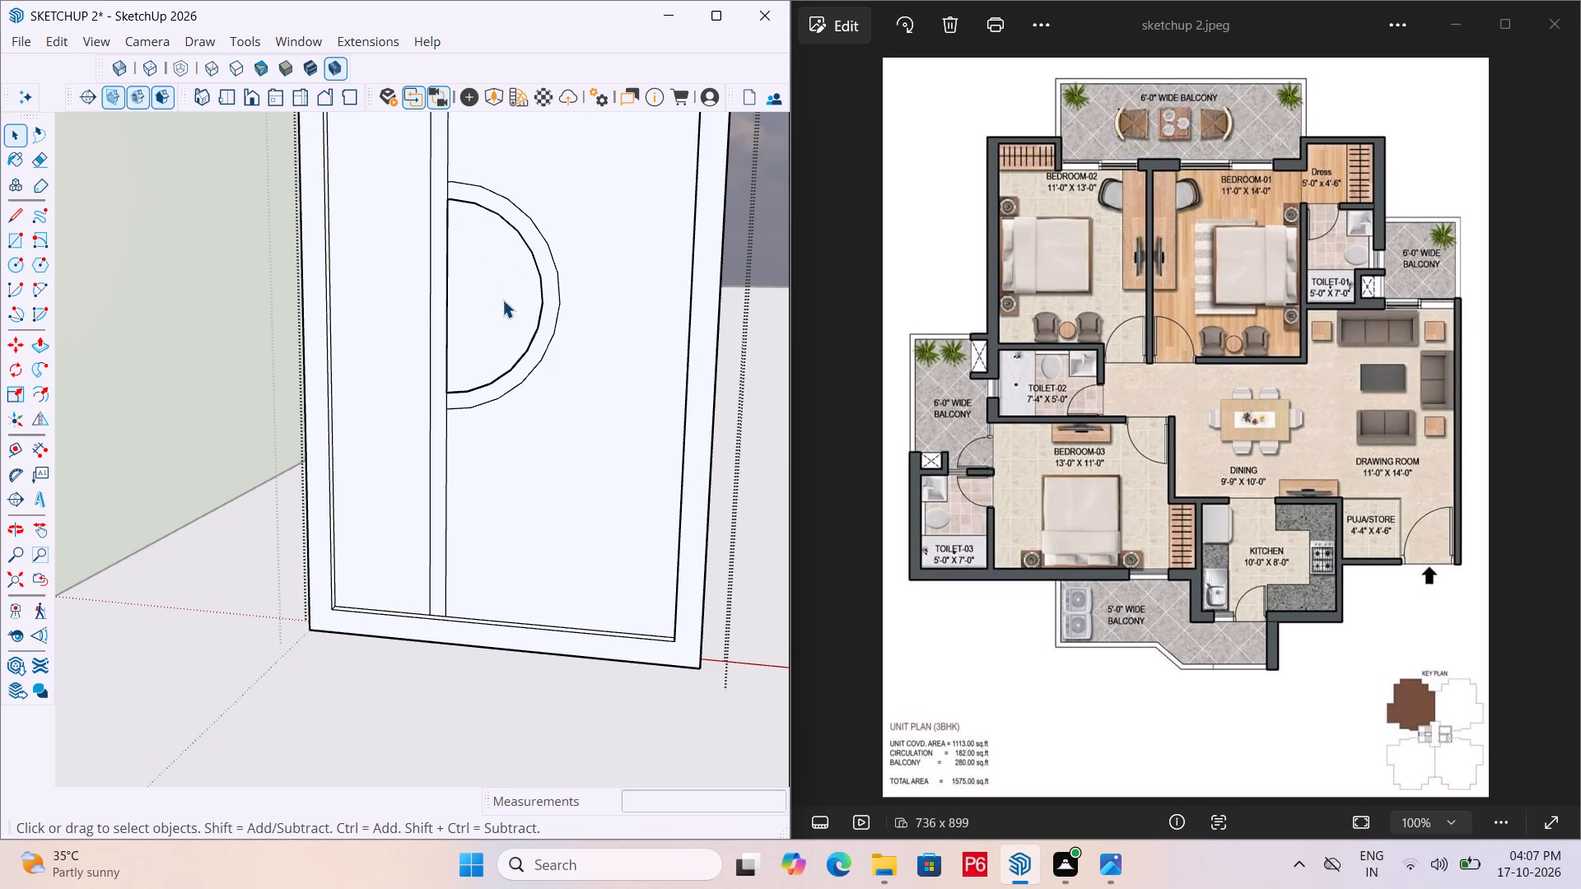
# Erase the short pieces of the strip's edge between the inner and outer arcs at both ends of the half circle.
pyautogui.scroll(18, 459, 198)
pyautogui.scroll(-6, 386, 189)
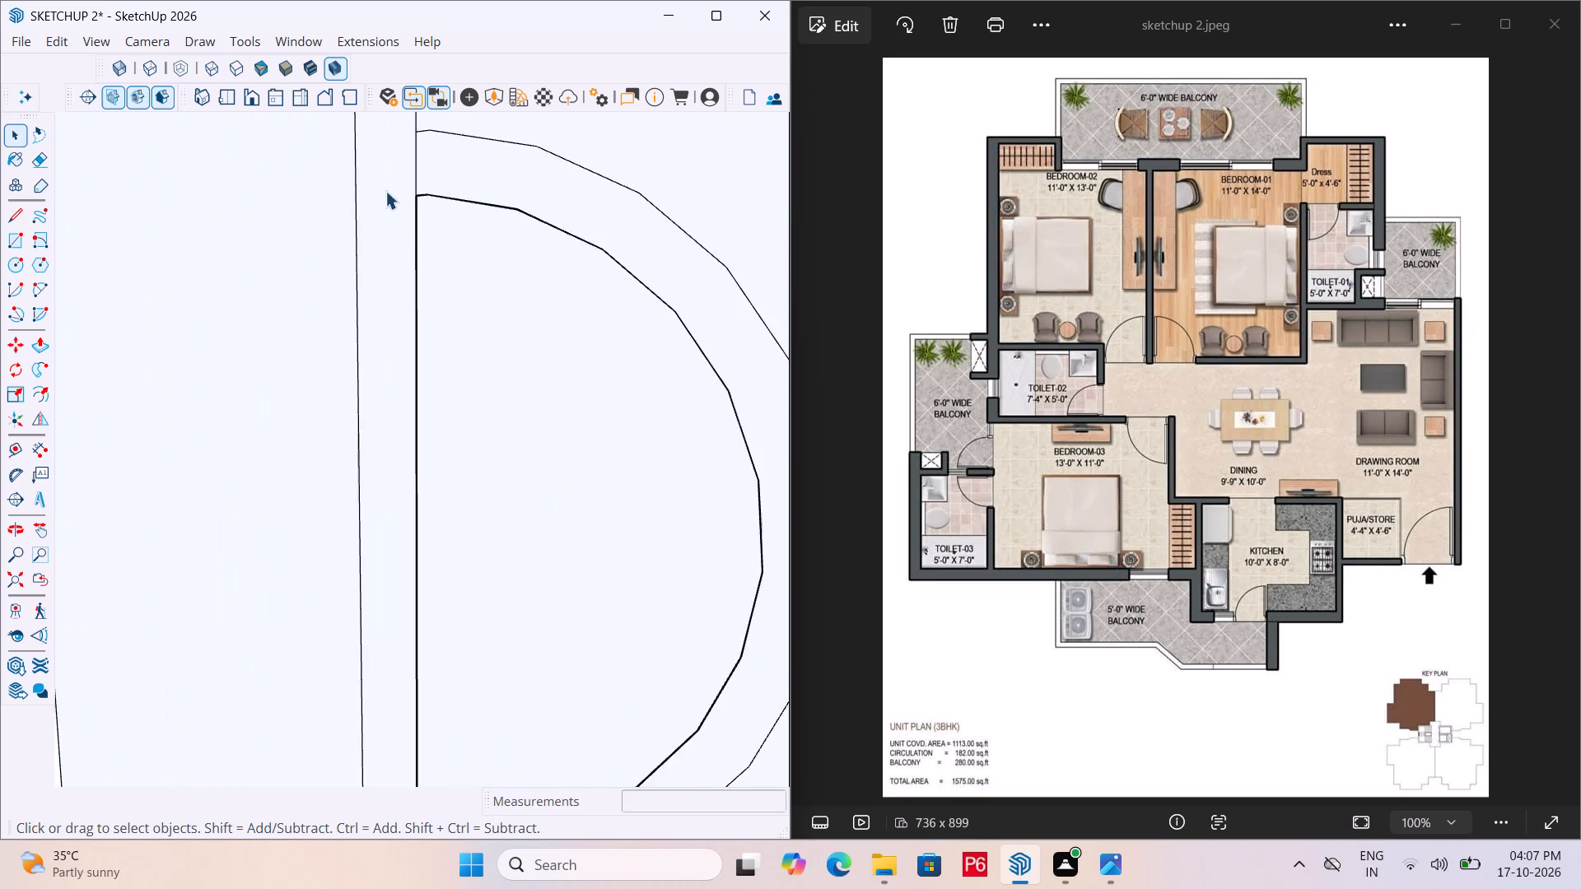
pyautogui.scroll(-6, 470, 248)
pyautogui.scroll(-2, 510, 308)
pyautogui.press('e')
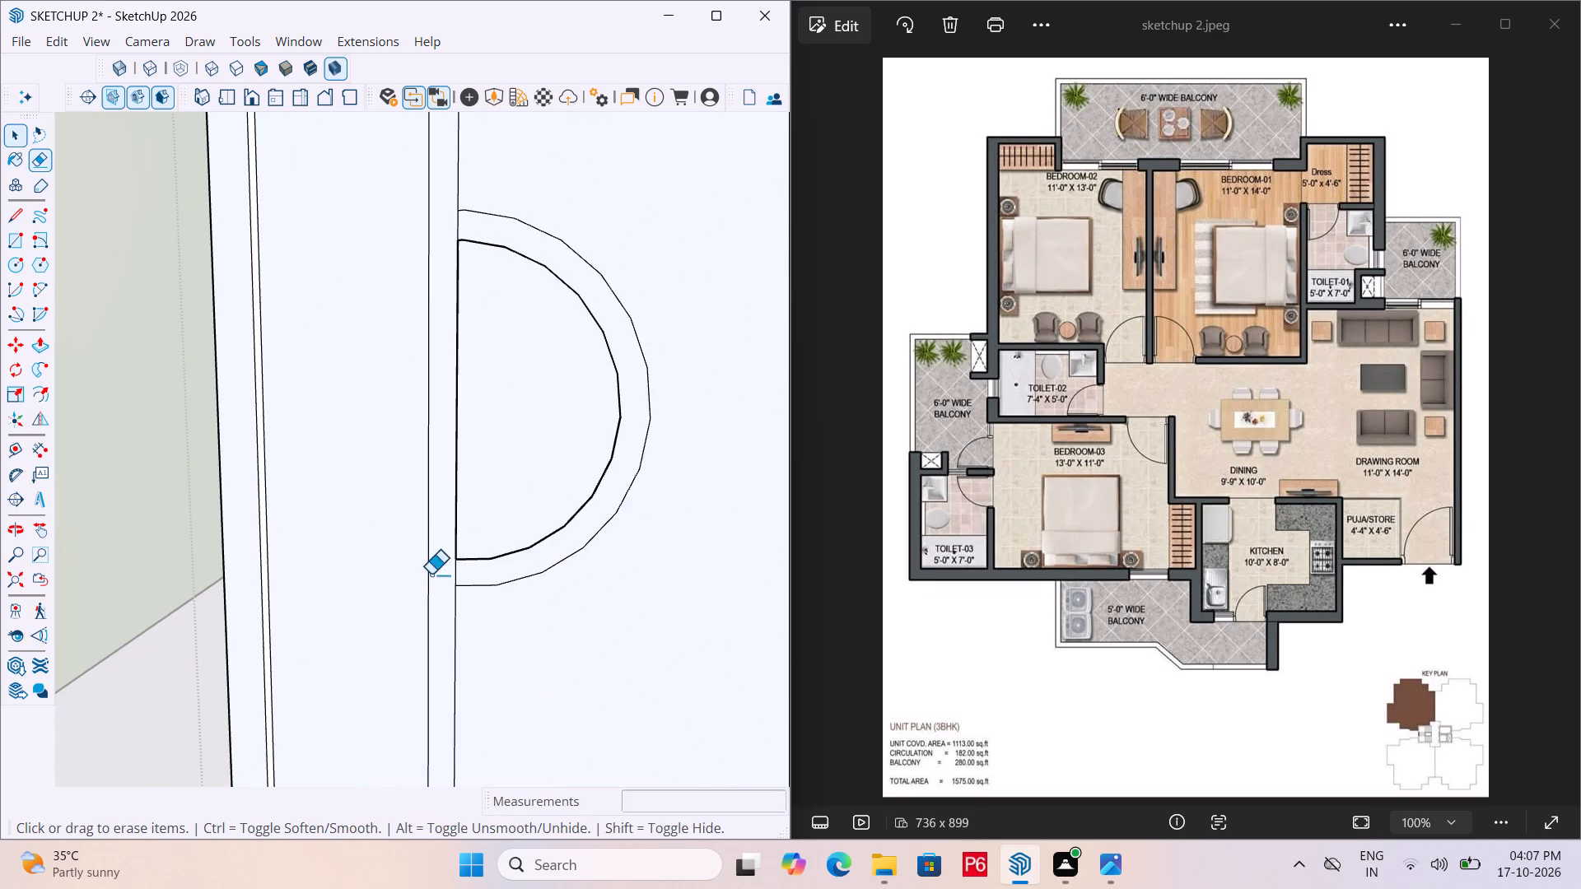
pyautogui.scroll(6, 450, 585)
pyautogui.click(459, 567)
pyautogui.click(454, 563)
pyautogui.scroll(-11, 501, 597)
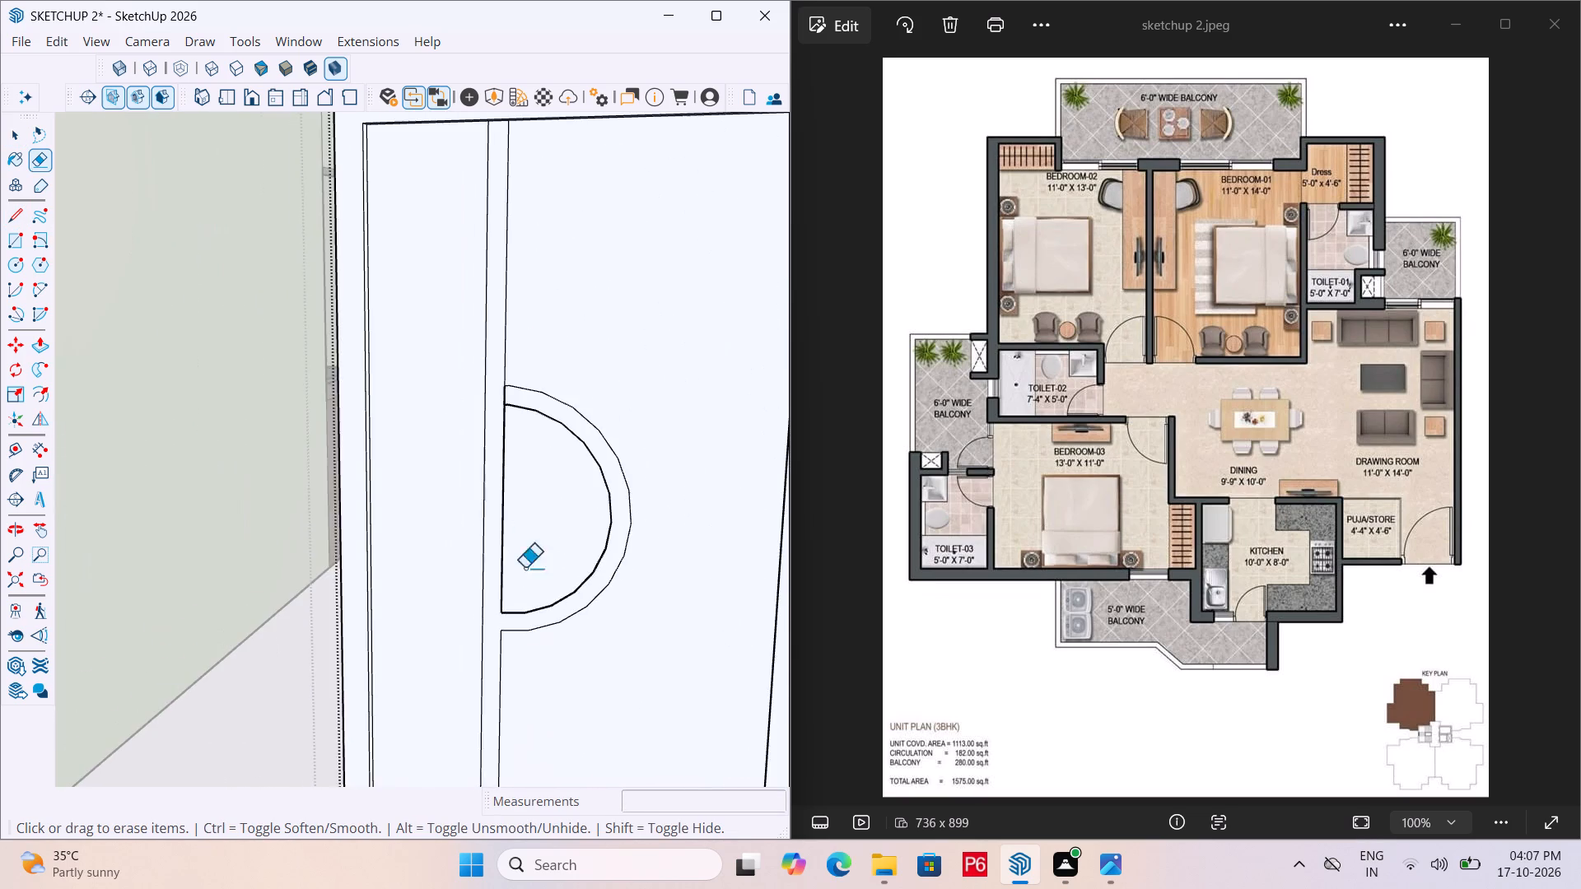
pyautogui.scroll(10, 520, 428)
pyautogui.moveTo(489, 369); pyautogui.dragTo(473, 360)
pyautogui.click(464, 355)
pyautogui.scroll(-7, 419, 355)
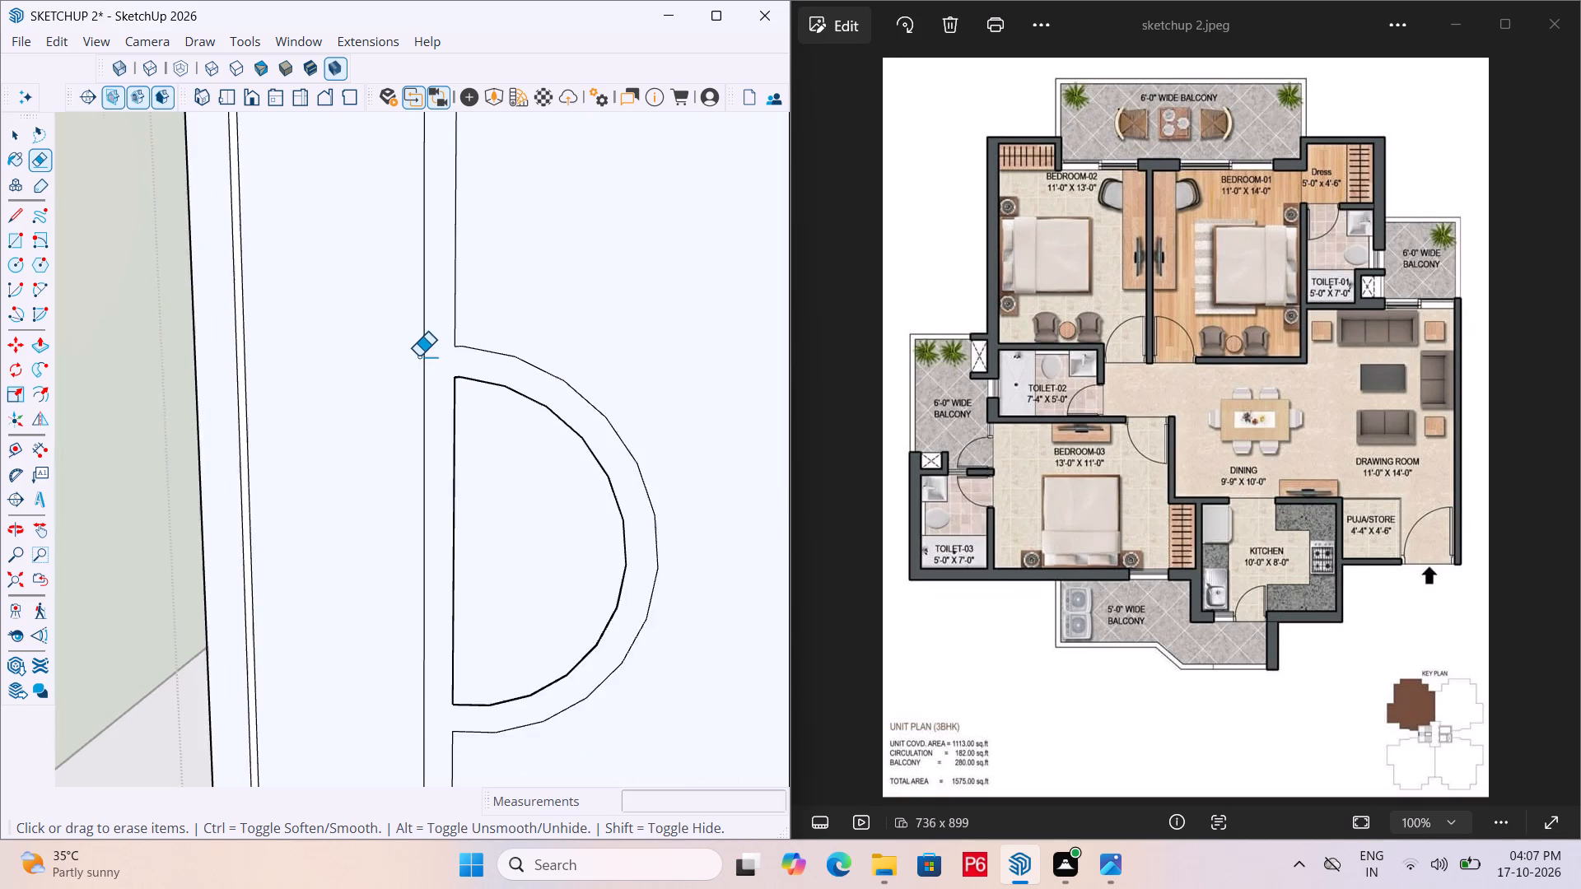
# Save the model with the joined strip and half-circle band.
pyautogui.hotkey('ctrl', 's')
pyautogui.hotkey('ctrl', 's')
pyautogui.hotkey('ctrl', 's')
pyautogui.hotkey('ctrl', 's')
pyautogui.hotkey('ctrl', 's')
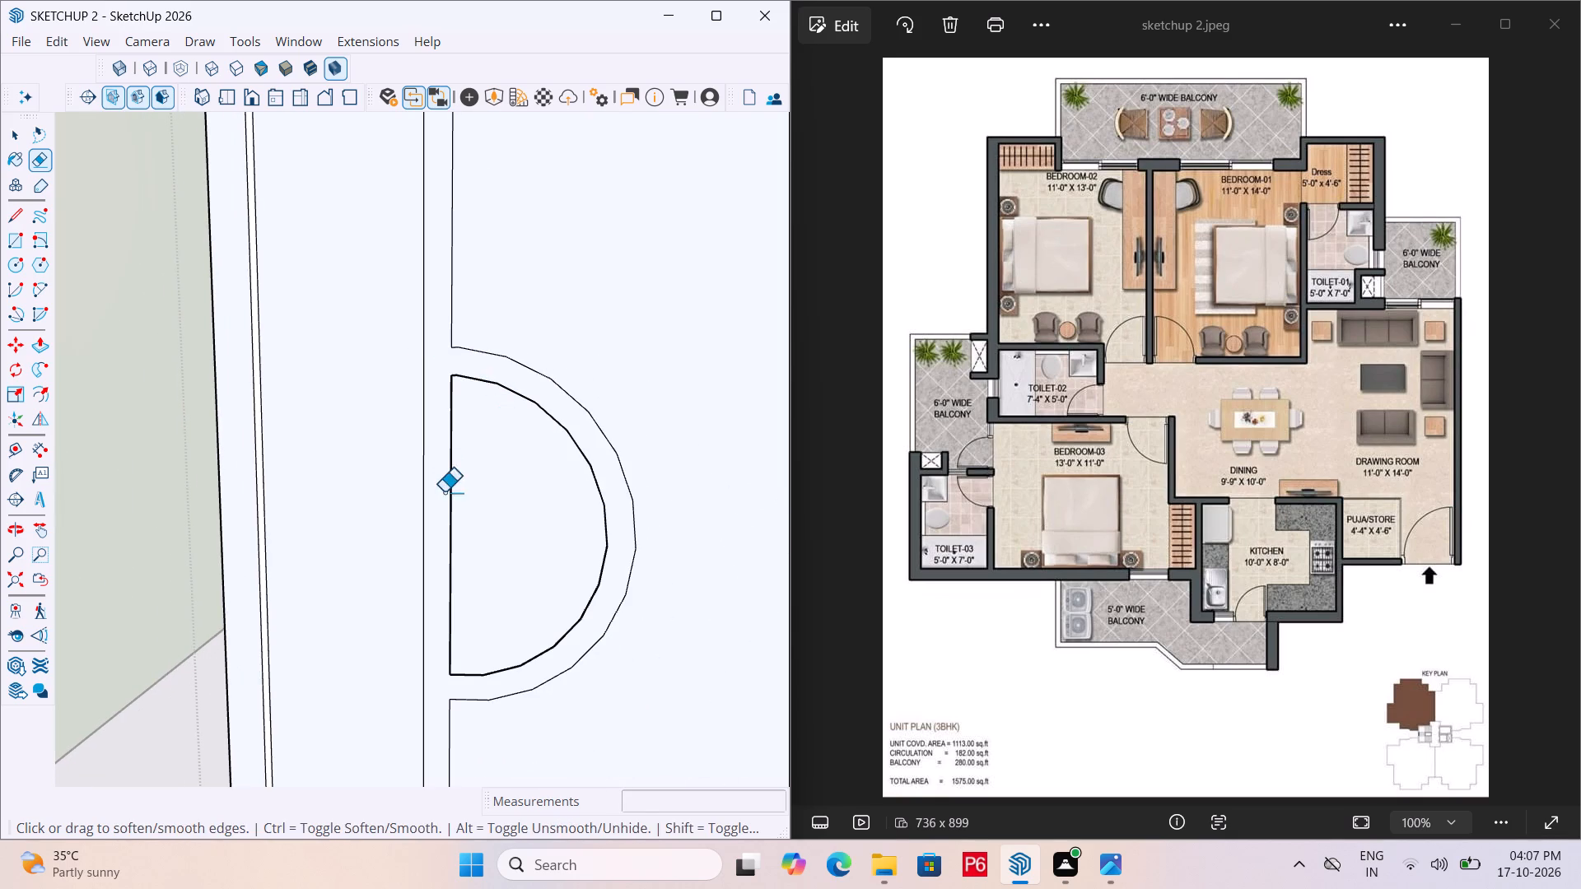
pyautogui.hotkey('ctrl', 's')
pyautogui.scroll(-5, 504, 463)
pyautogui.scroll(-3, 515, 384)
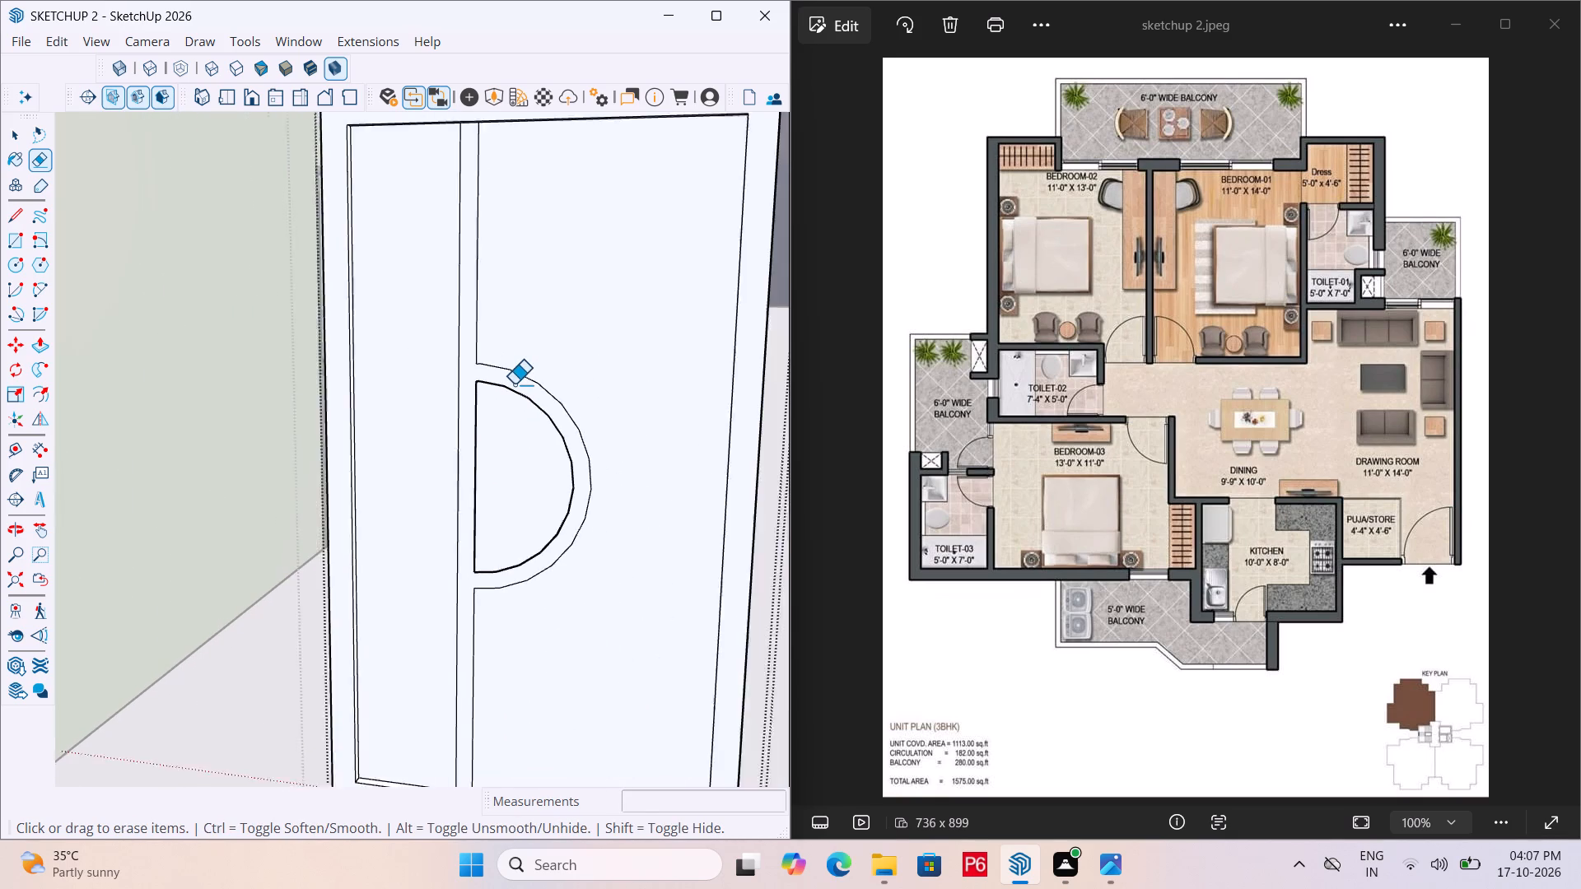
pyautogui.scroll(-2, 514, 384)
pyautogui.scroll(-3, 443, 362)
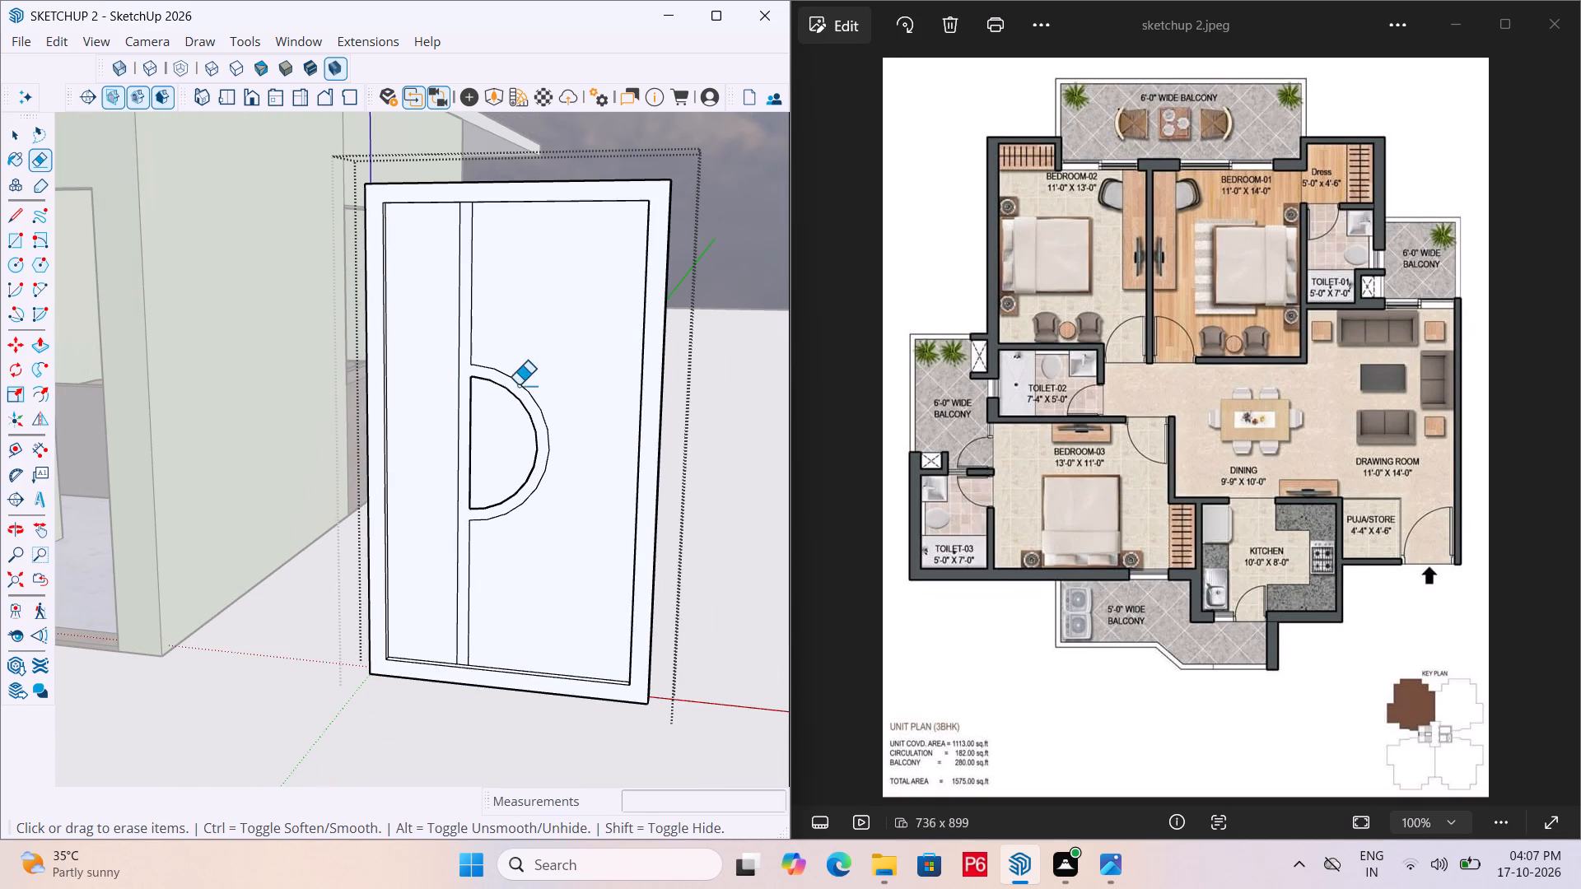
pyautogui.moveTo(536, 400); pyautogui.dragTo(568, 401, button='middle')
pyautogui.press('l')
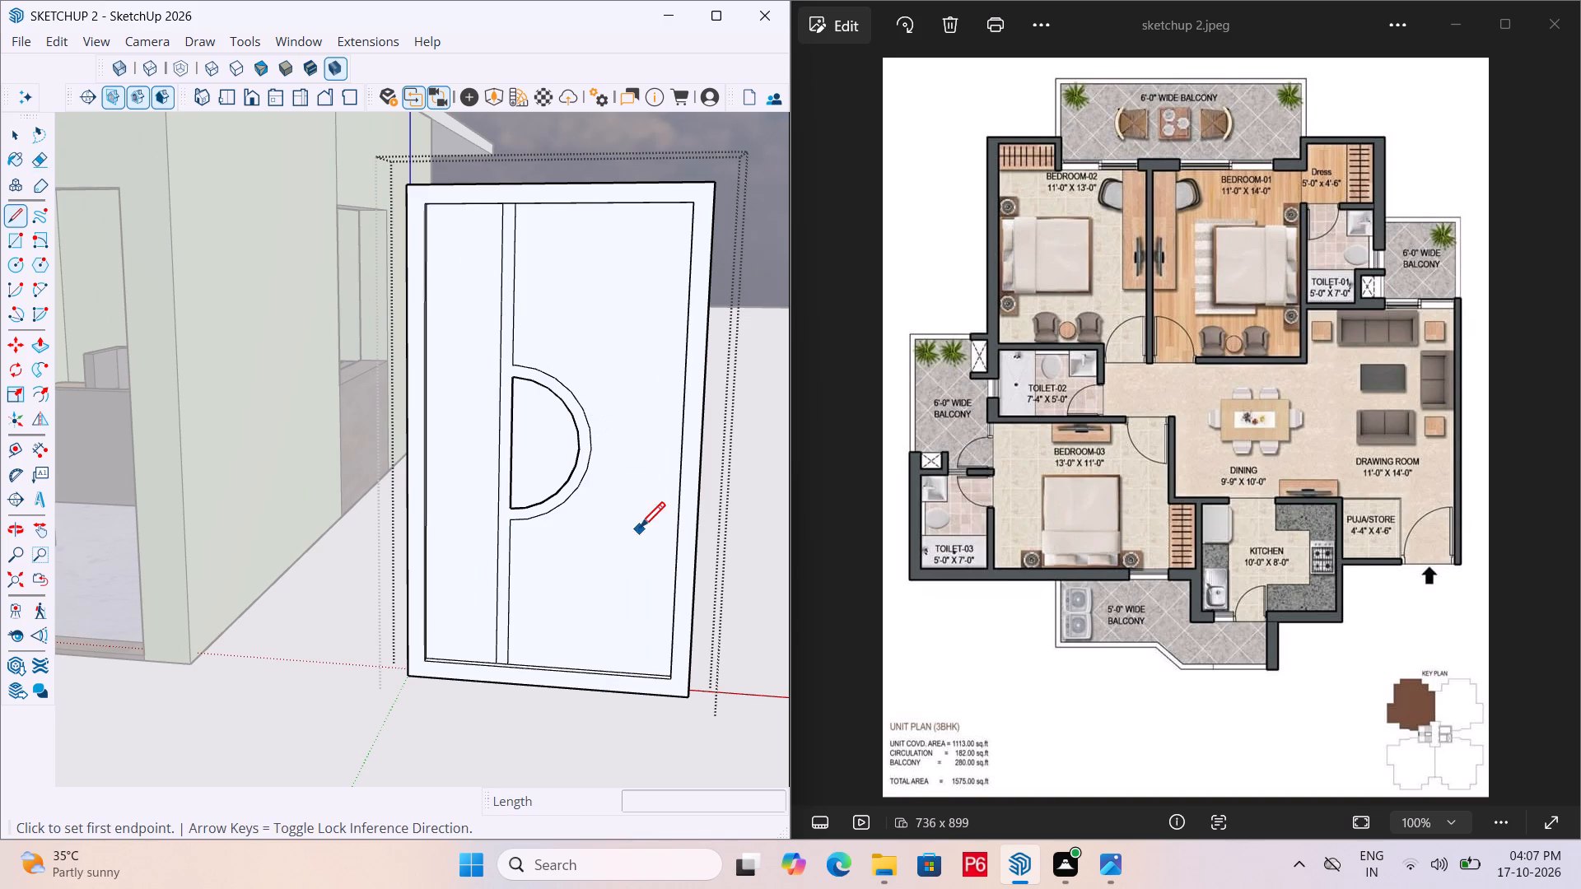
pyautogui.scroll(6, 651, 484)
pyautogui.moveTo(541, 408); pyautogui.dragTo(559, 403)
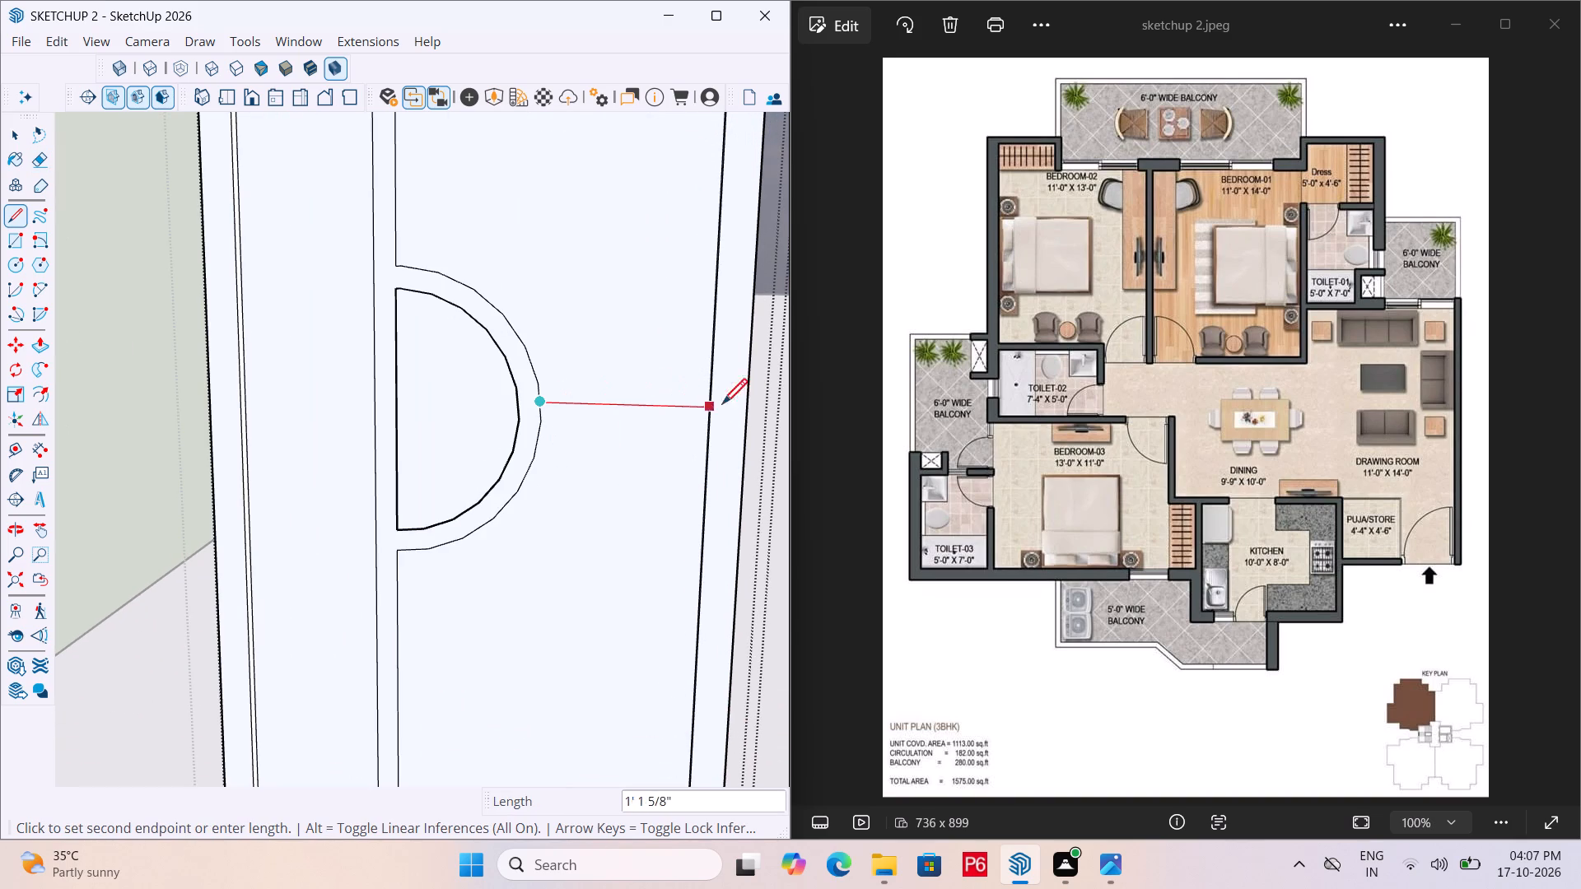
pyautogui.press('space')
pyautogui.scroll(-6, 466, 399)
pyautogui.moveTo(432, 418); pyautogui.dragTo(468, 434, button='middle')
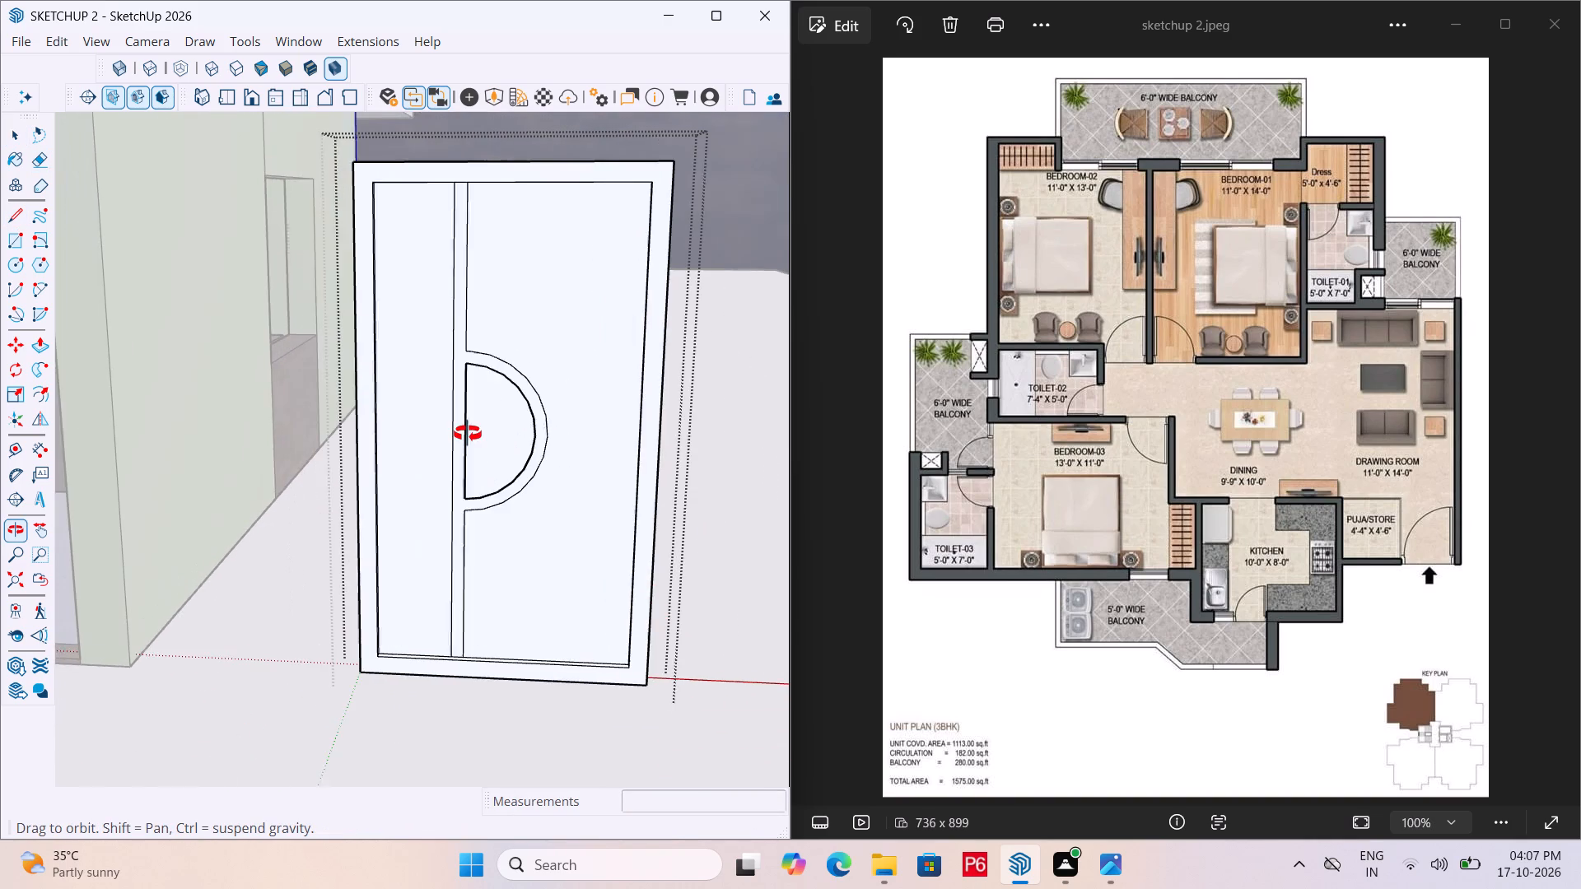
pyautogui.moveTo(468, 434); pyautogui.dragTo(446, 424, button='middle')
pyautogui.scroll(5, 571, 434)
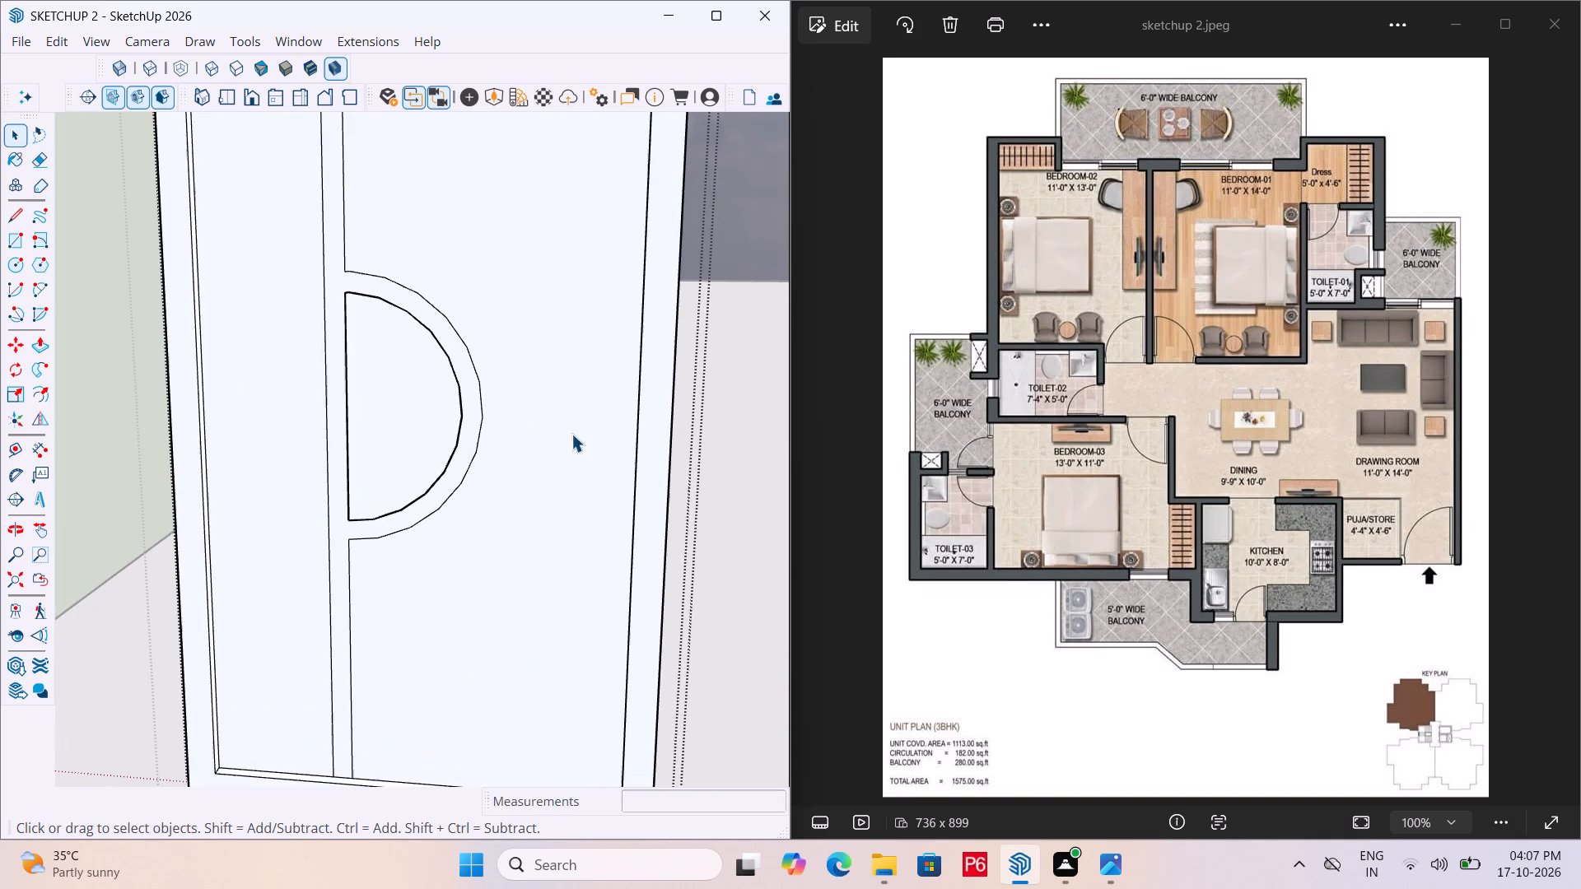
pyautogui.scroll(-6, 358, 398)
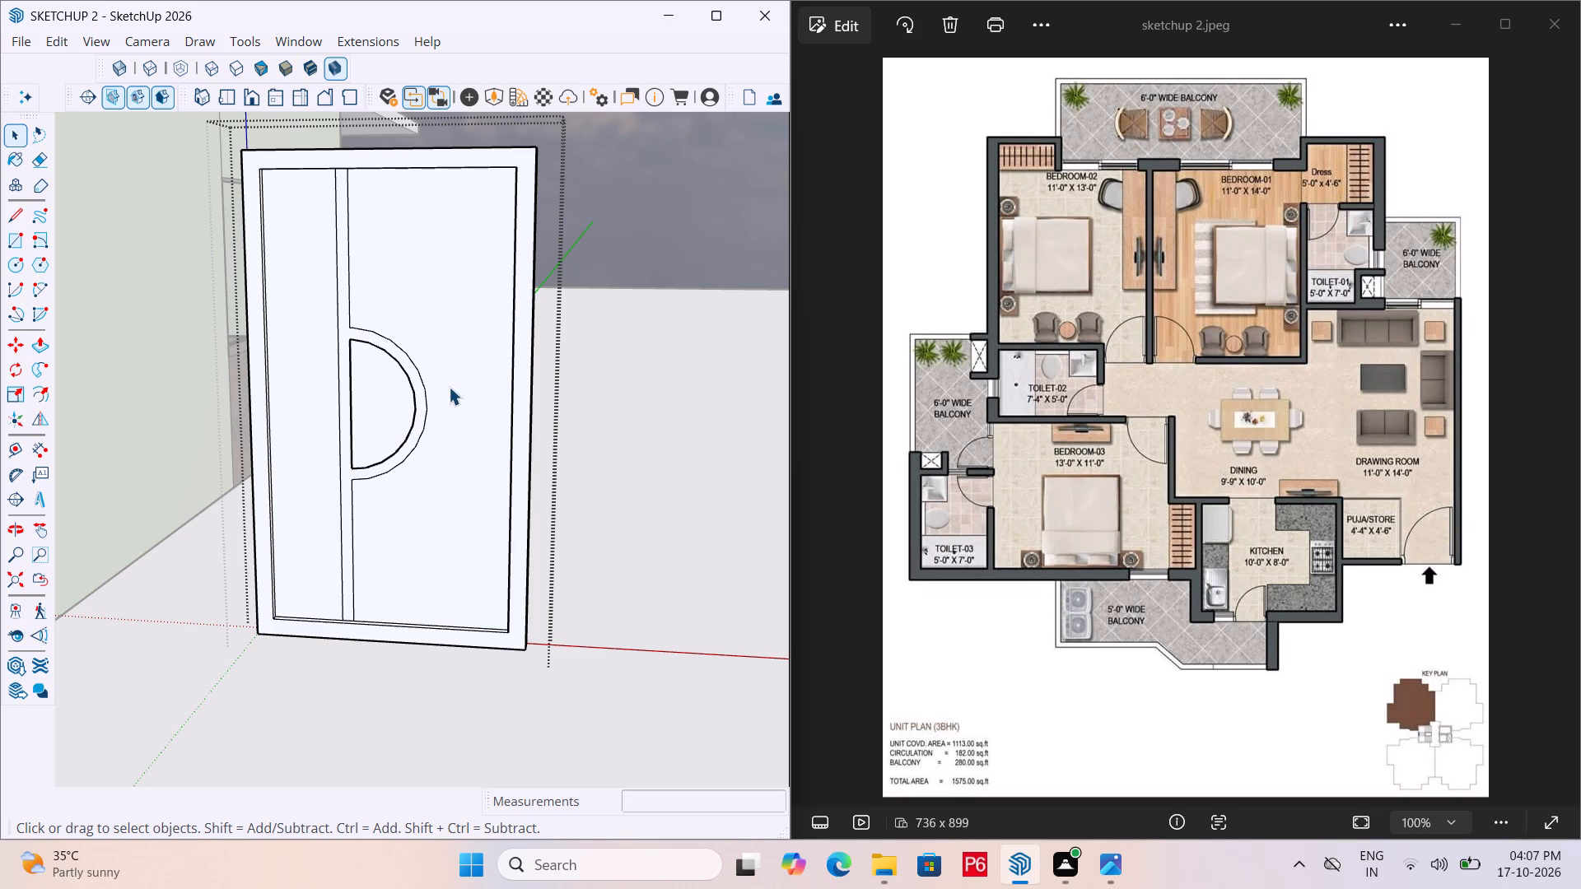
# Draw a line about 1' 2" long from the middle of the half circle's outer arc across to the door panel's inner frame edge.
pyautogui.press('l')
pyautogui.moveTo(385, 431); pyautogui.dragTo(389, 433, button='middle')
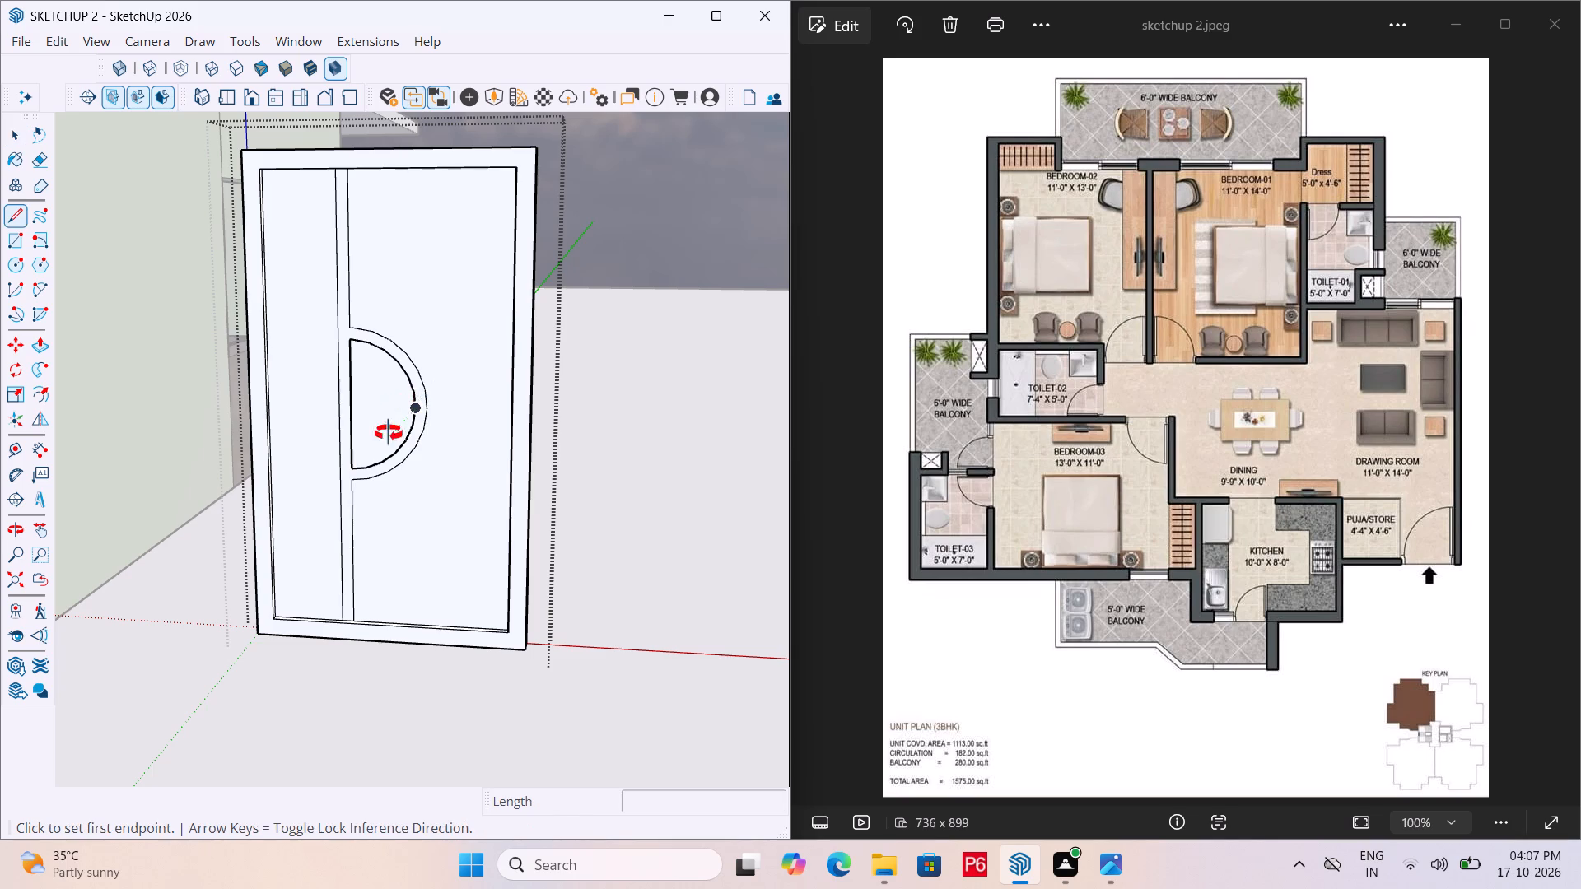
pyautogui.moveTo(389, 433); pyautogui.dragTo(575, 446, button='middle')
pyautogui.scroll(-4, 347, 440)
pyautogui.scroll(9, 484, 472)
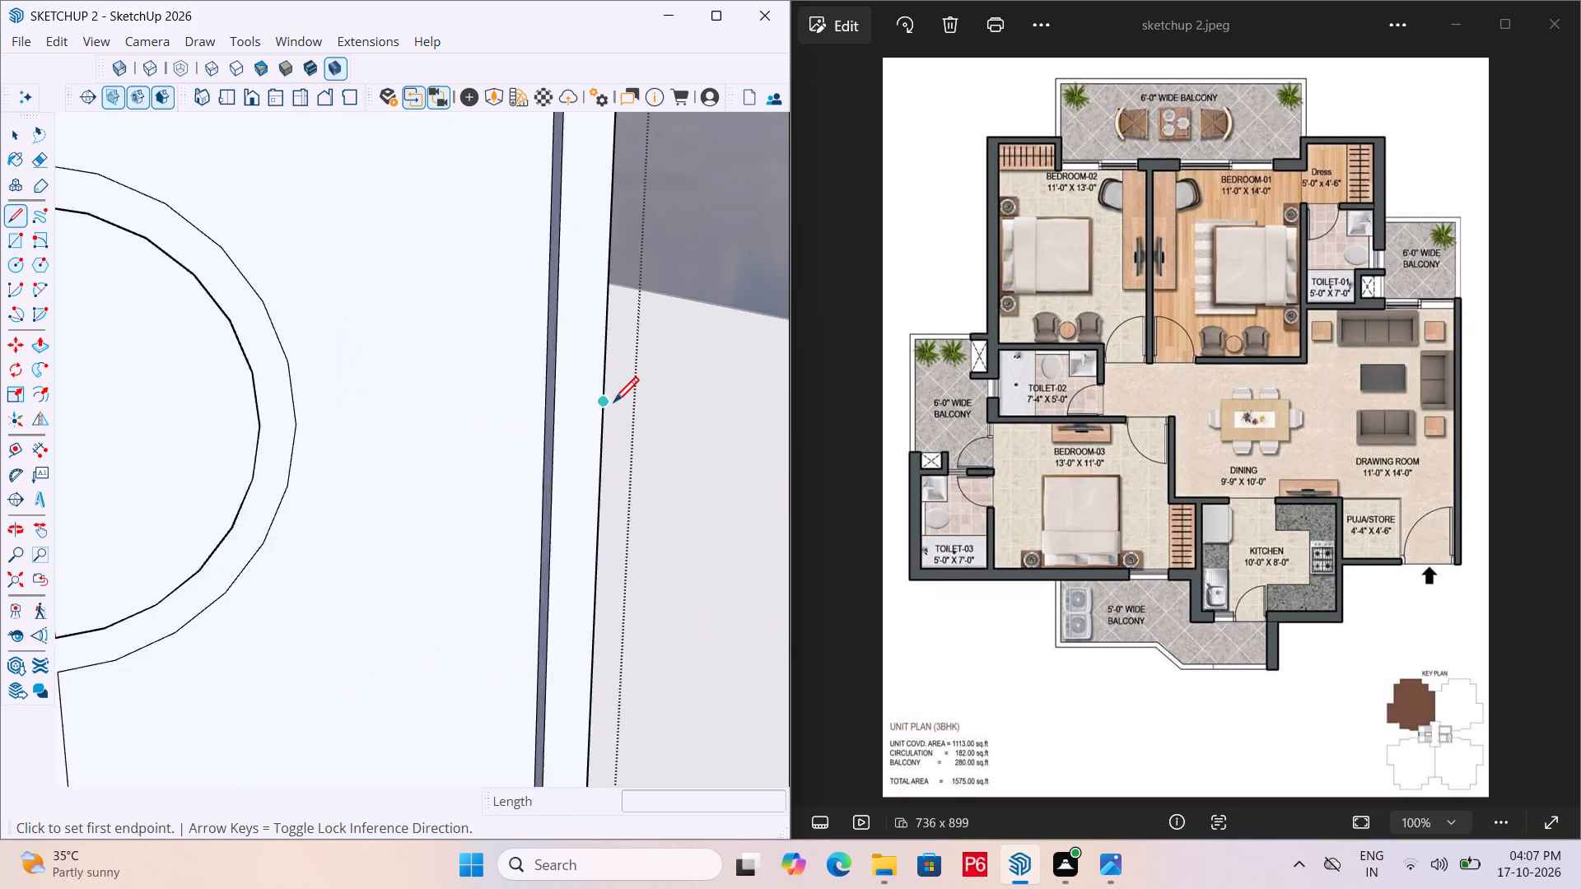
pyautogui.scroll(2, 613, 405)
pyautogui.scroll(-4, 599, 409)
pyautogui.scroll(8, 462, 418)
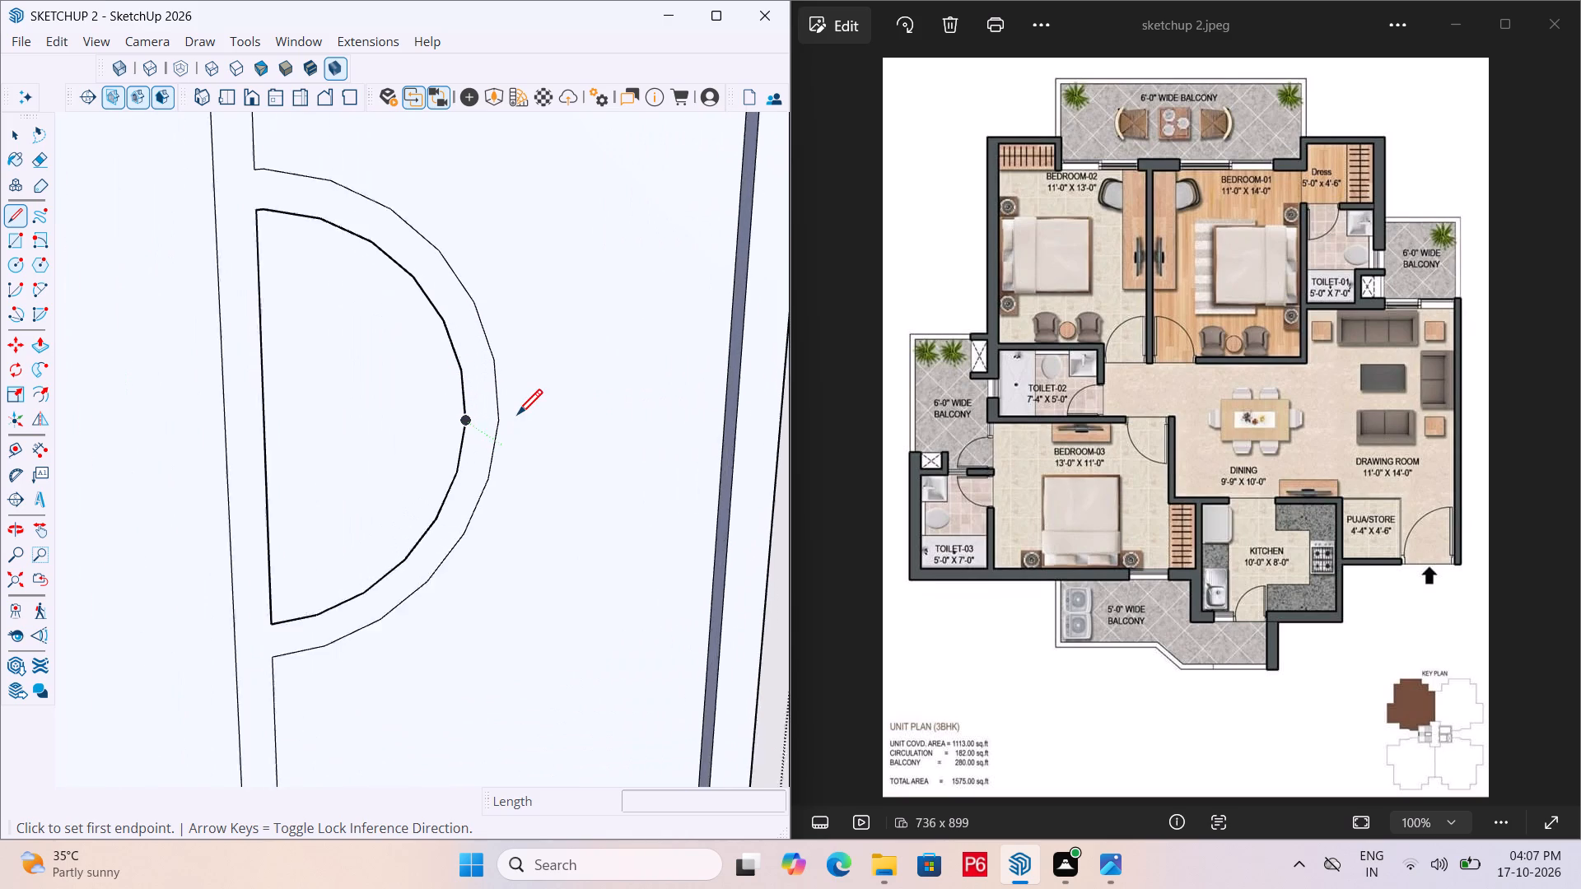
pyautogui.scroll(2, 517, 417)
pyautogui.moveTo(516, 417); pyautogui.dragTo(528, 438, button='middle')
pyautogui.click(497, 416)
pyautogui.scroll(-2, 459, 414)
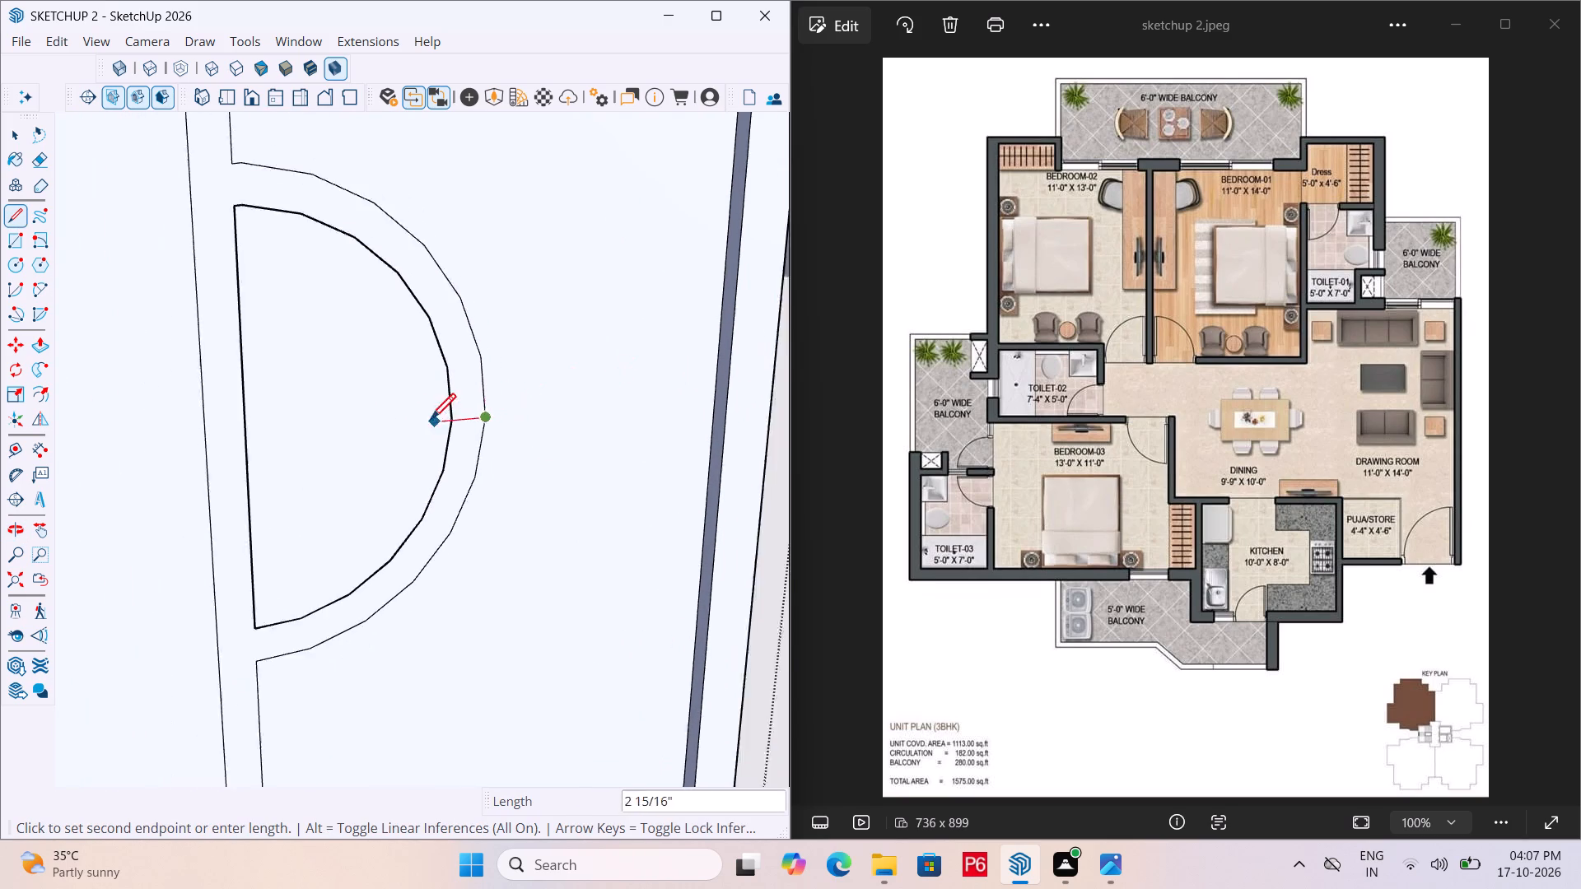
pyautogui.scroll(-4, 431, 421)
pyautogui.scroll(6, 584, 421)
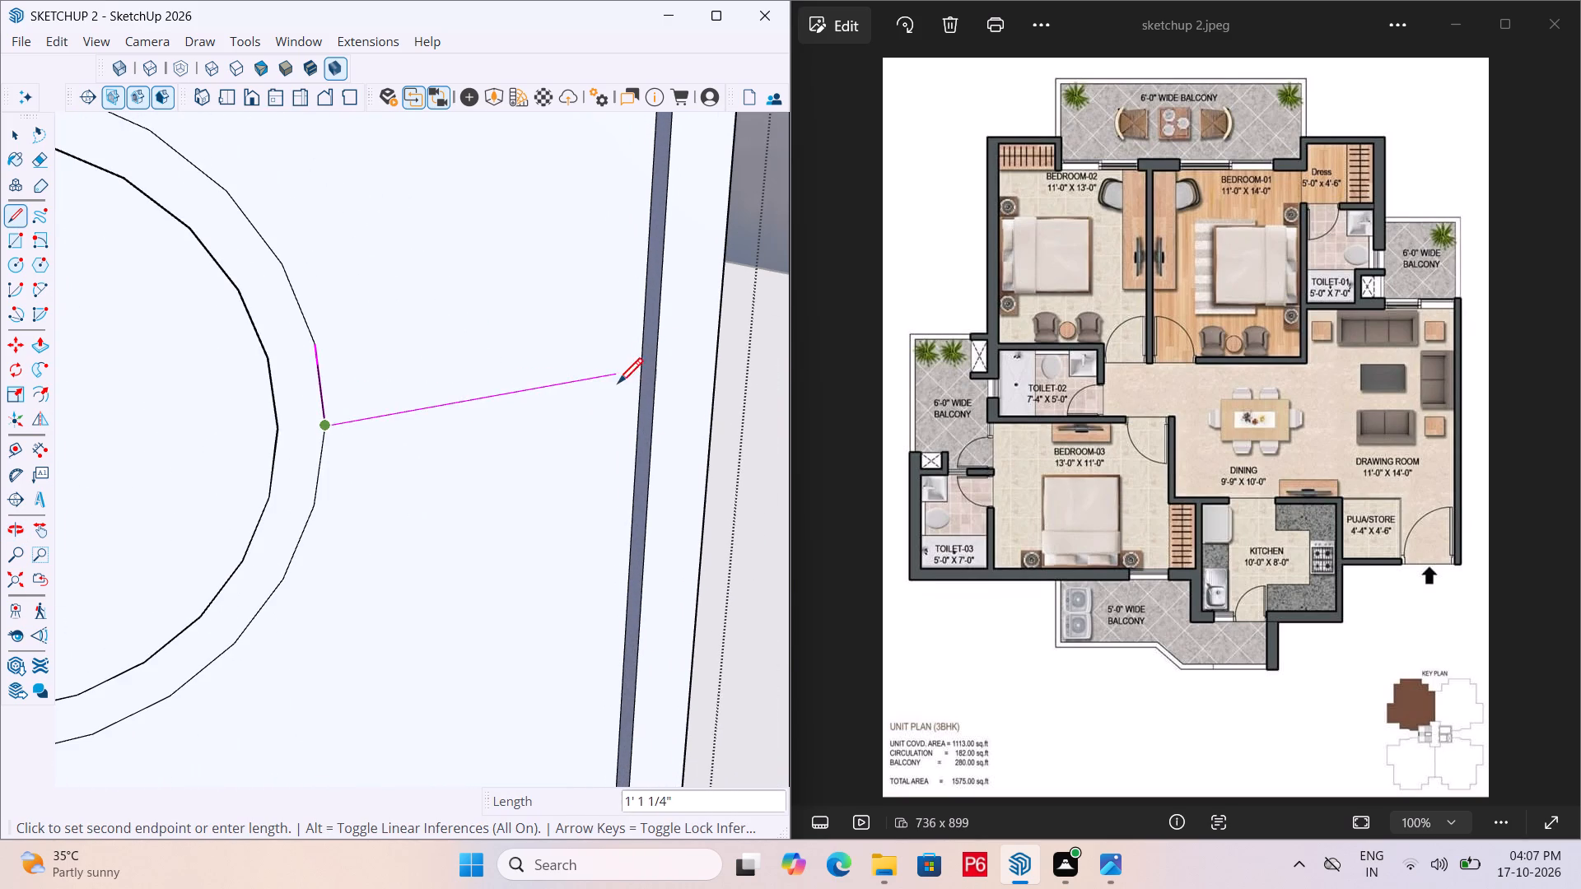
pyautogui.scroll(-5, 557, 361)
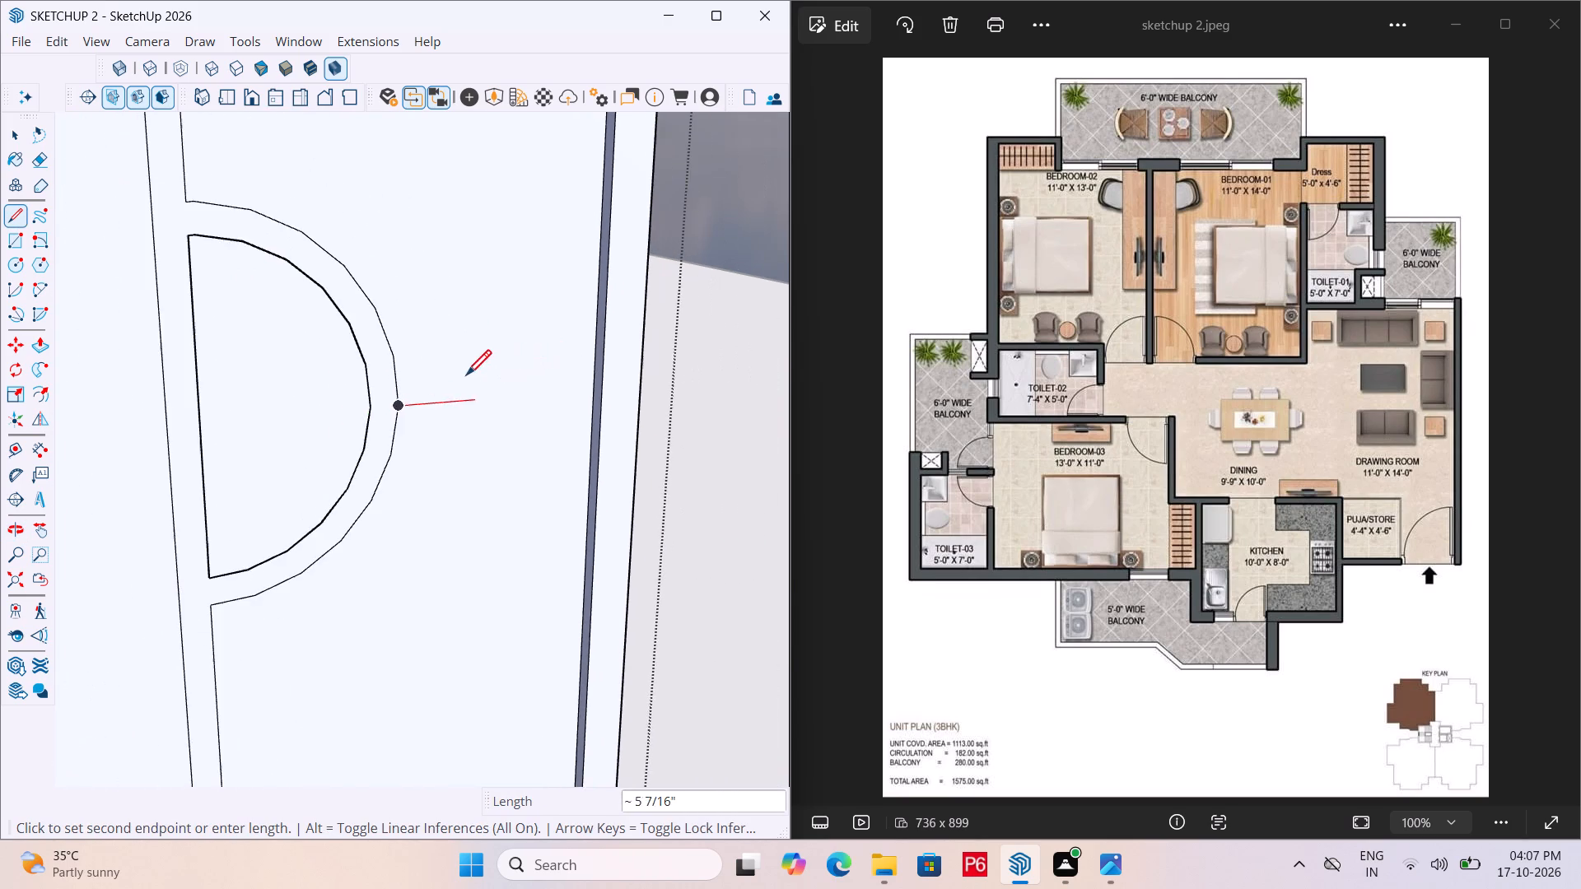
pyautogui.scroll(-3, 422, 349)
pyautogui.moveTo(420, 349); pyautogui.dragTo(623, 372, button='middle')
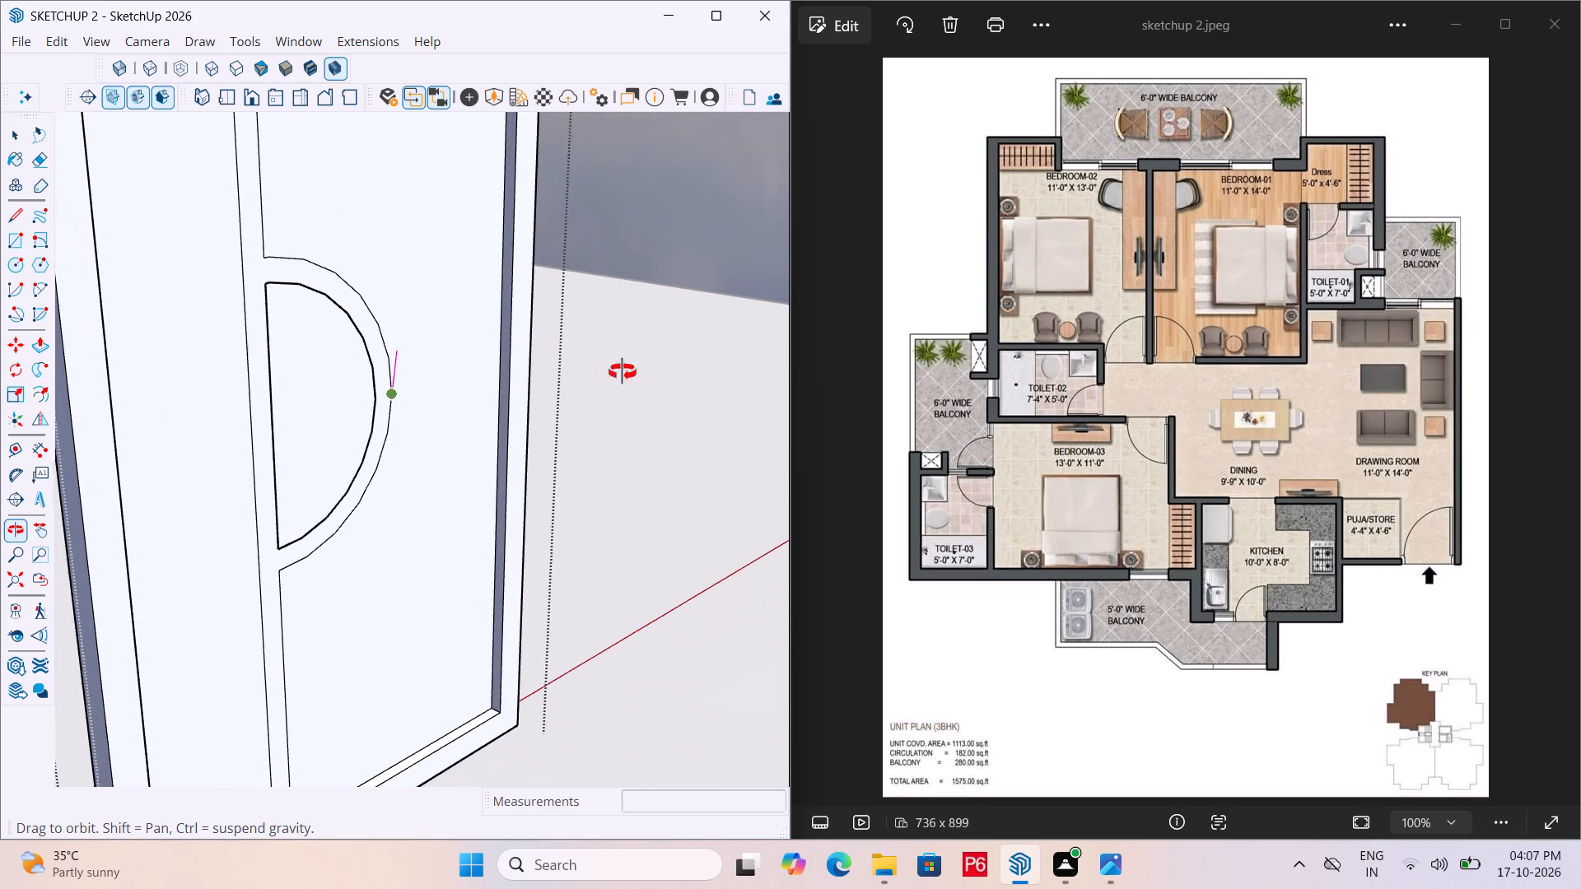
pyautogui.moveTo(623, 372); pyautogui.dragTo(624, 372, button='middle')
pyautogui.scroll(2, 504, 340)
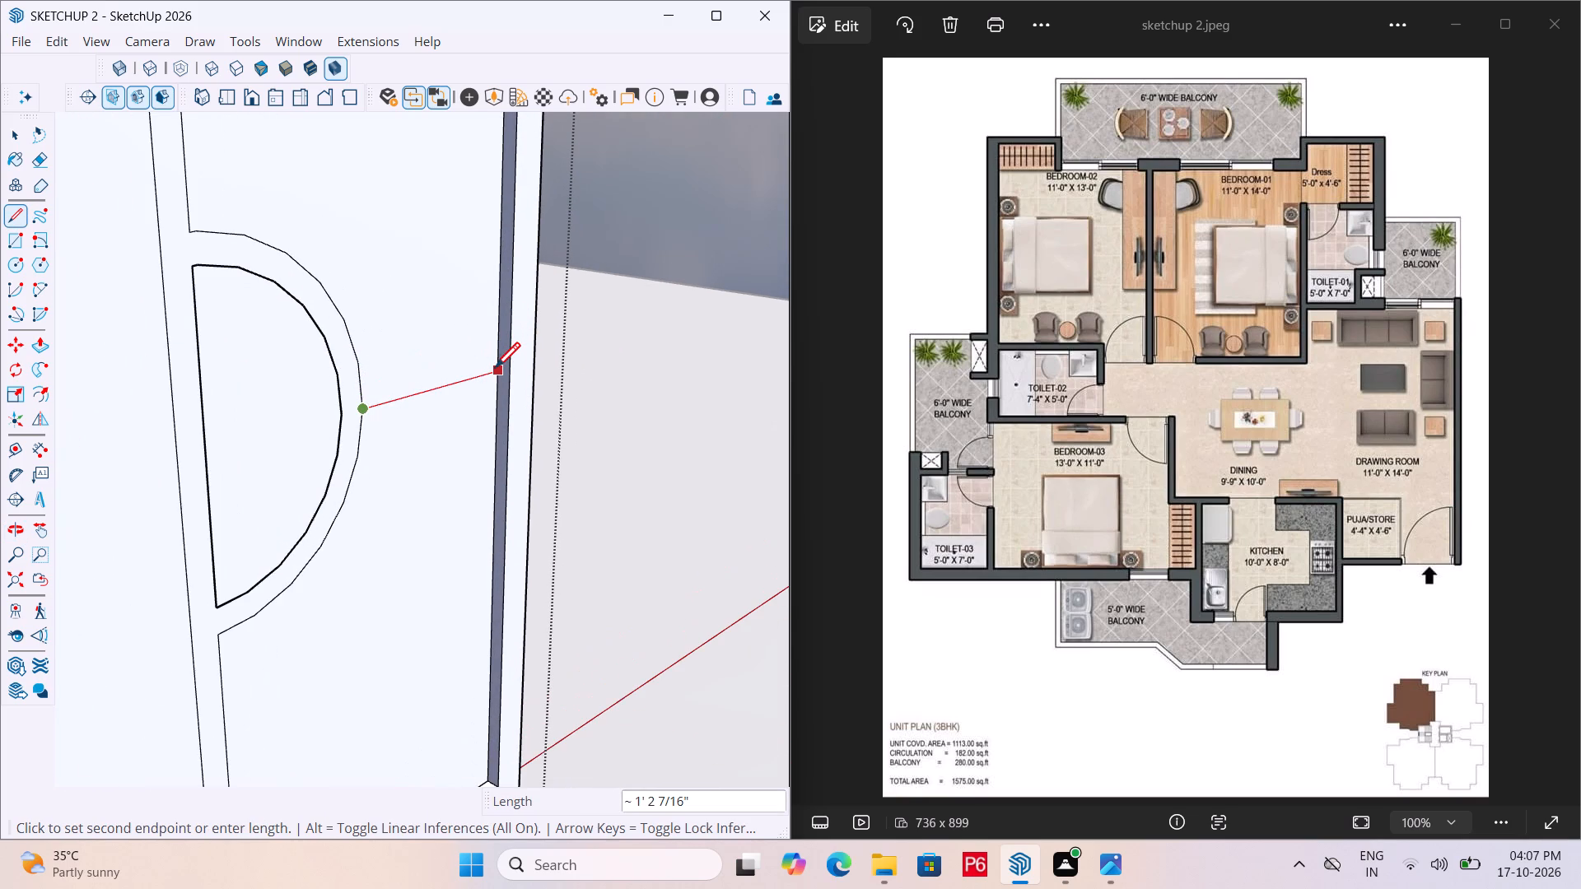
pyautogui.click(495, 370)
pyautogui.moveTo(511, 348); pyautogui.dragTo(70, 236, button='middle')
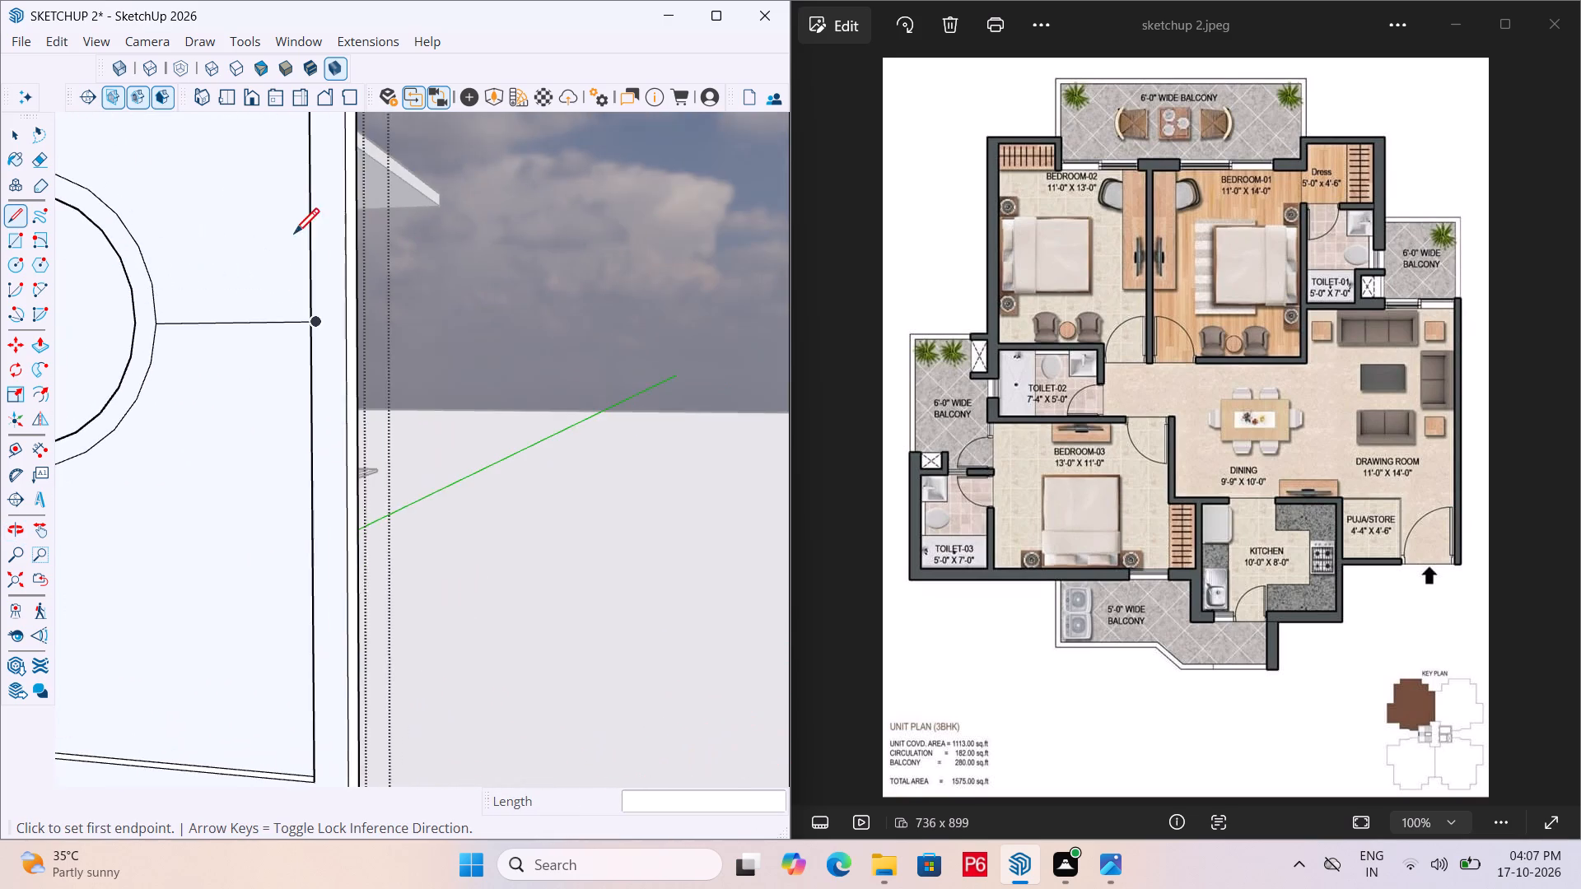
pyautogui.scroll(-5, 456, 345)
pyautogui.press('space')
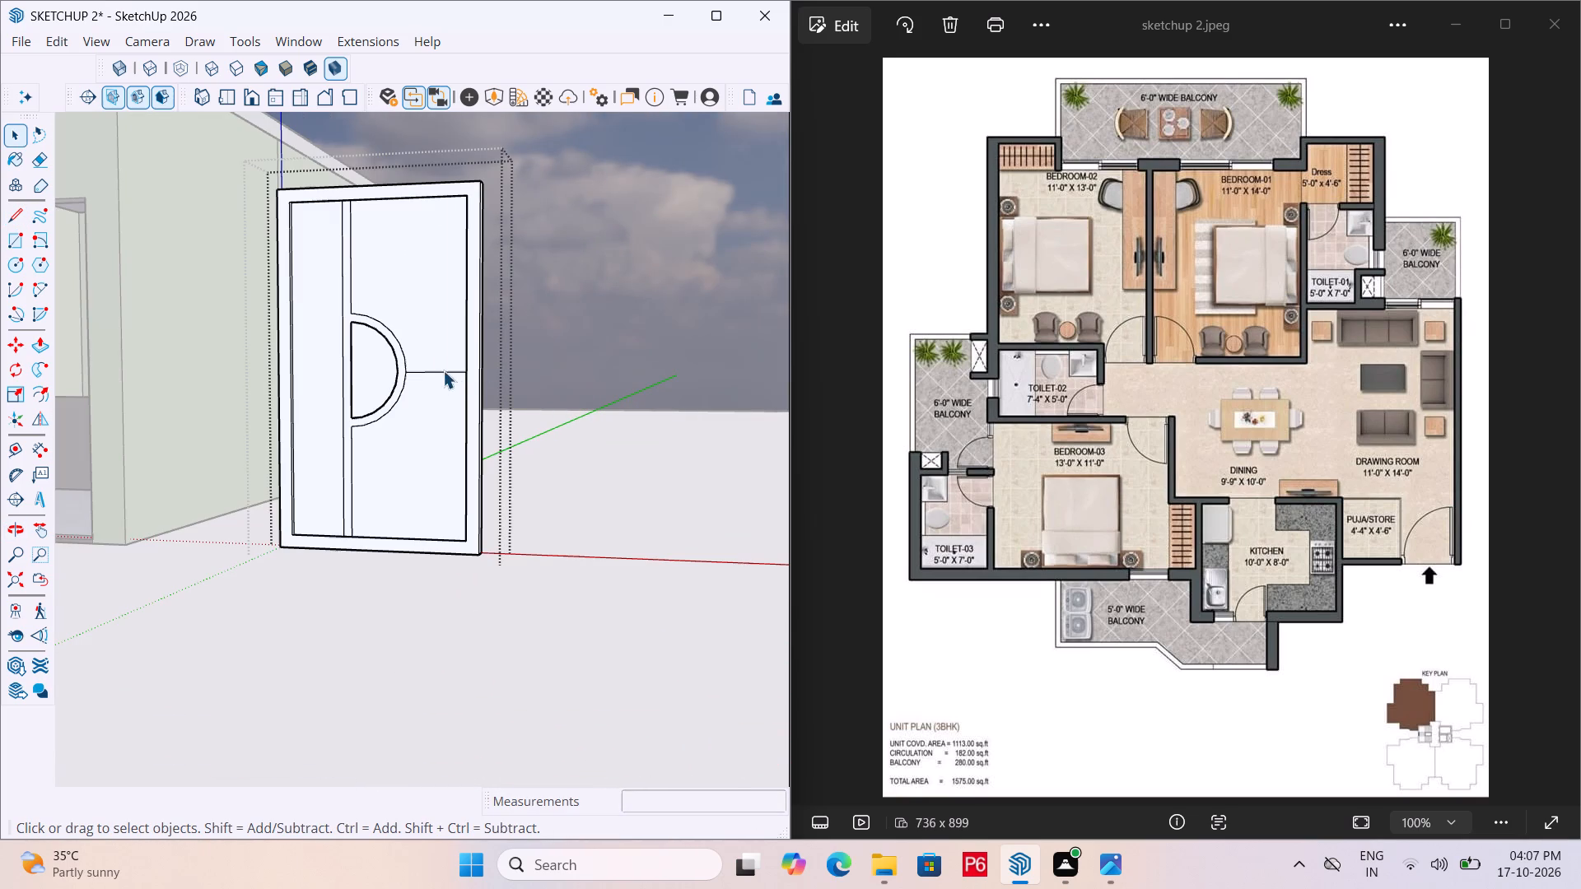
# Place guide lines parallel to the new horizontal line, about 3" above it and 3" below it.
pyautogui.scroll(6, 328, 347)
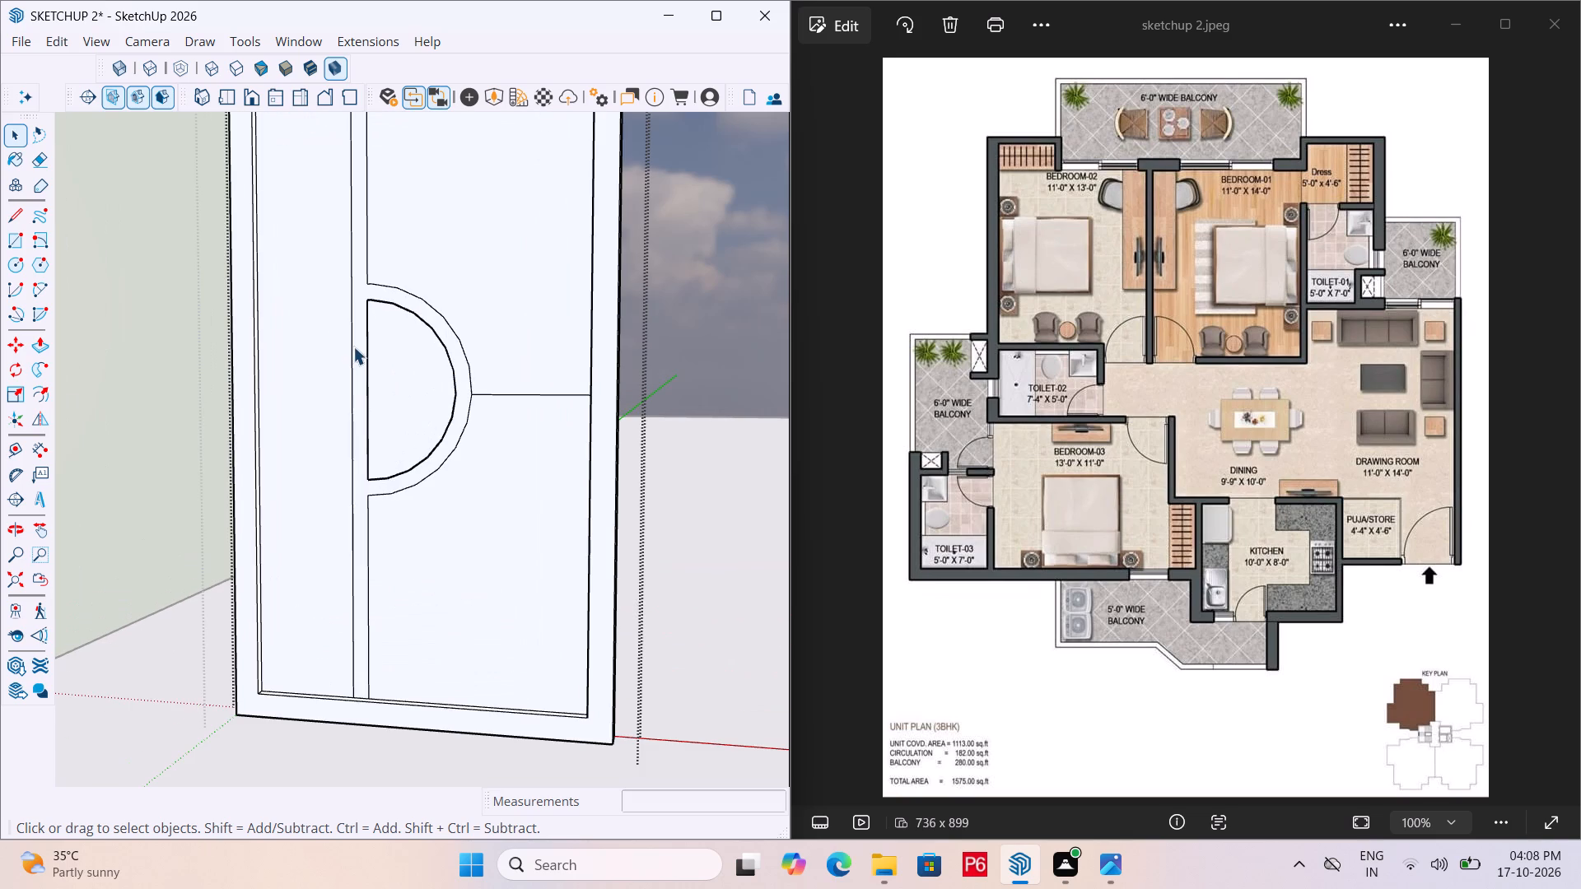
pyautogui.press('t')
pyautogui.click(555, 393)
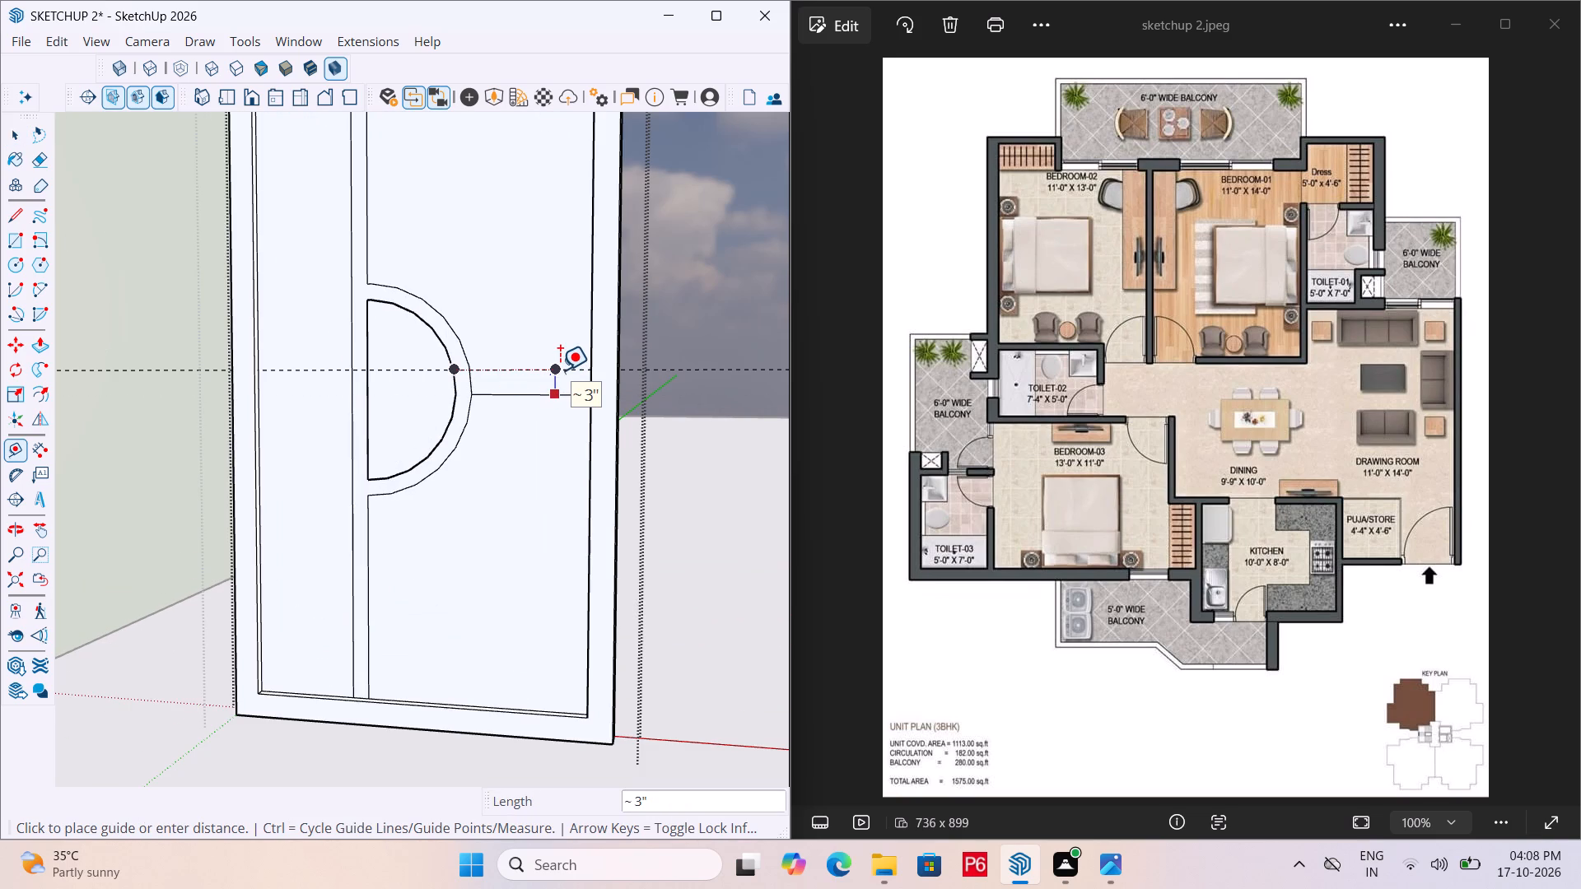
pyautogui.click(560, 370)
pyautogui.click(557, 395)
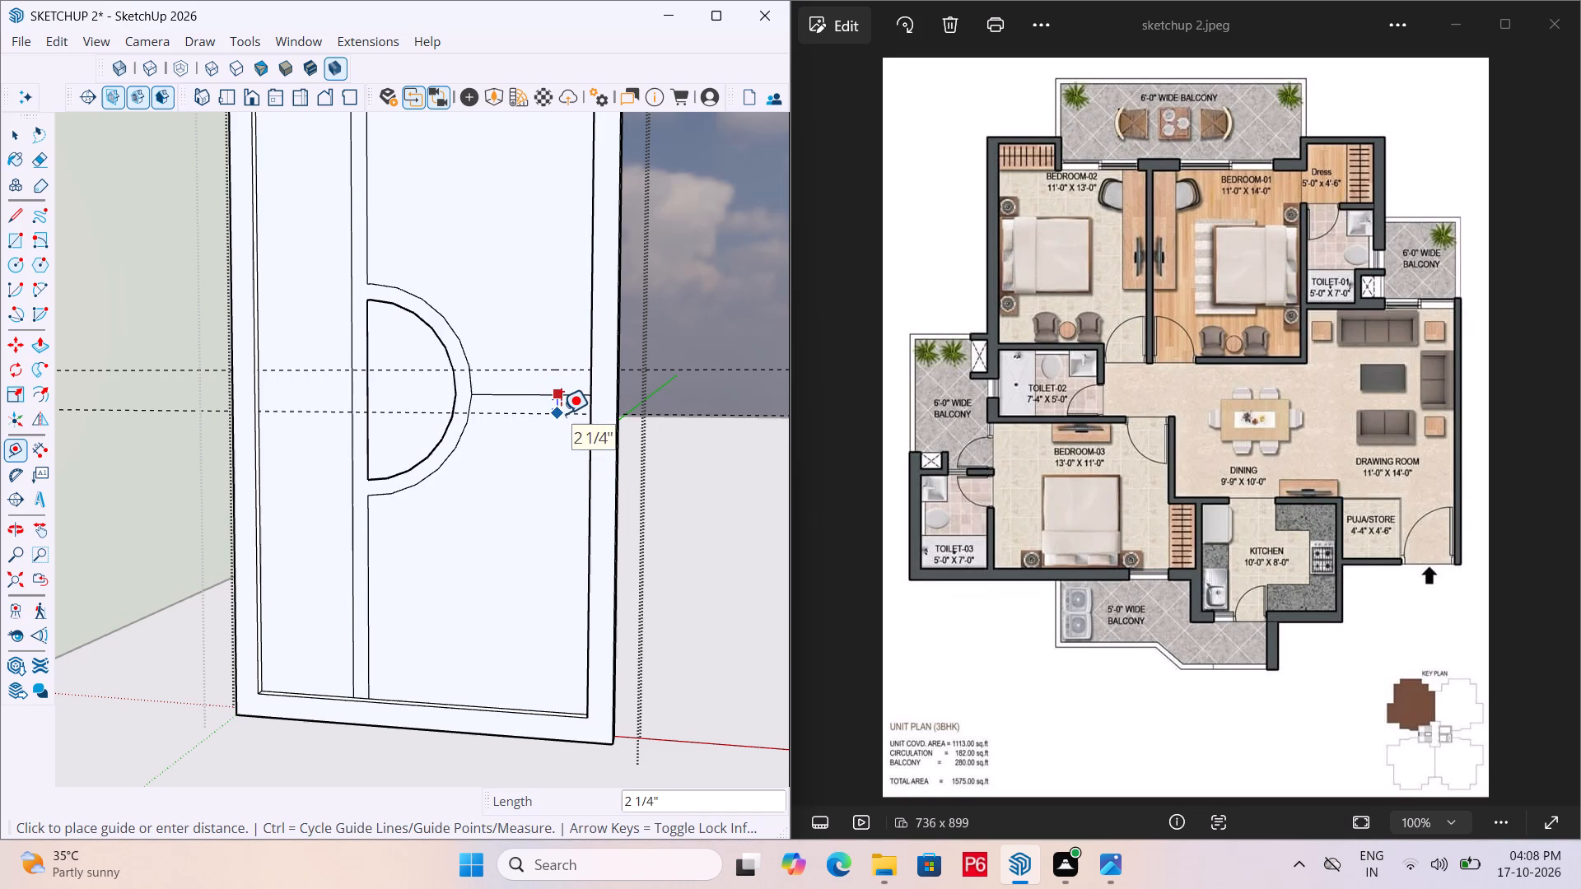
pyautogui.press('3')
pyautogui.hotkey('shift', '"')
pyautogui.press('Return')
pyautogui.press('space')
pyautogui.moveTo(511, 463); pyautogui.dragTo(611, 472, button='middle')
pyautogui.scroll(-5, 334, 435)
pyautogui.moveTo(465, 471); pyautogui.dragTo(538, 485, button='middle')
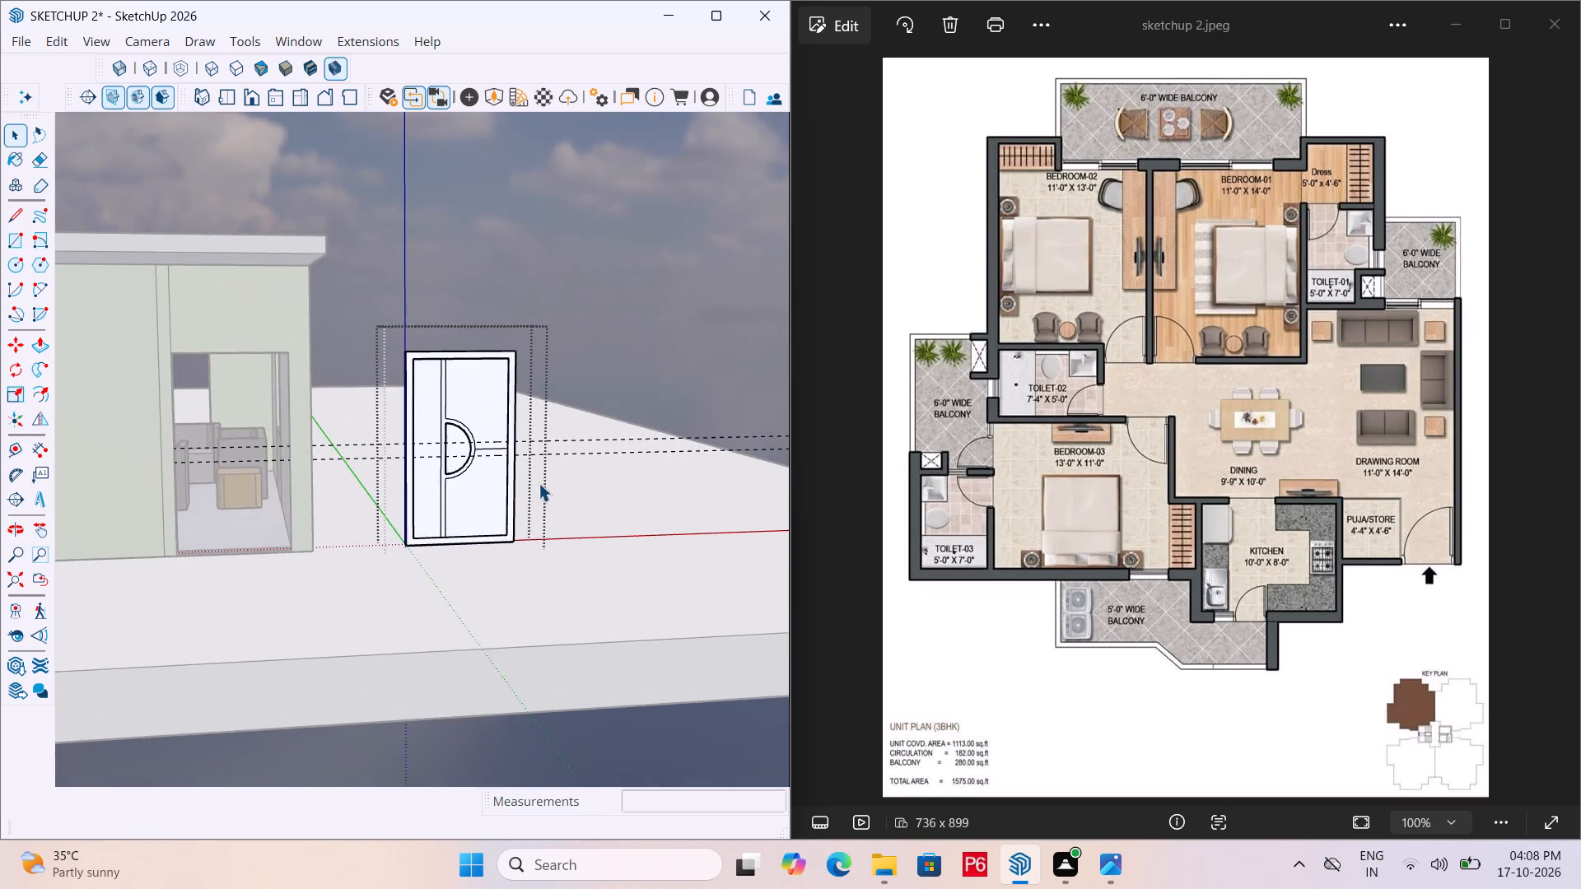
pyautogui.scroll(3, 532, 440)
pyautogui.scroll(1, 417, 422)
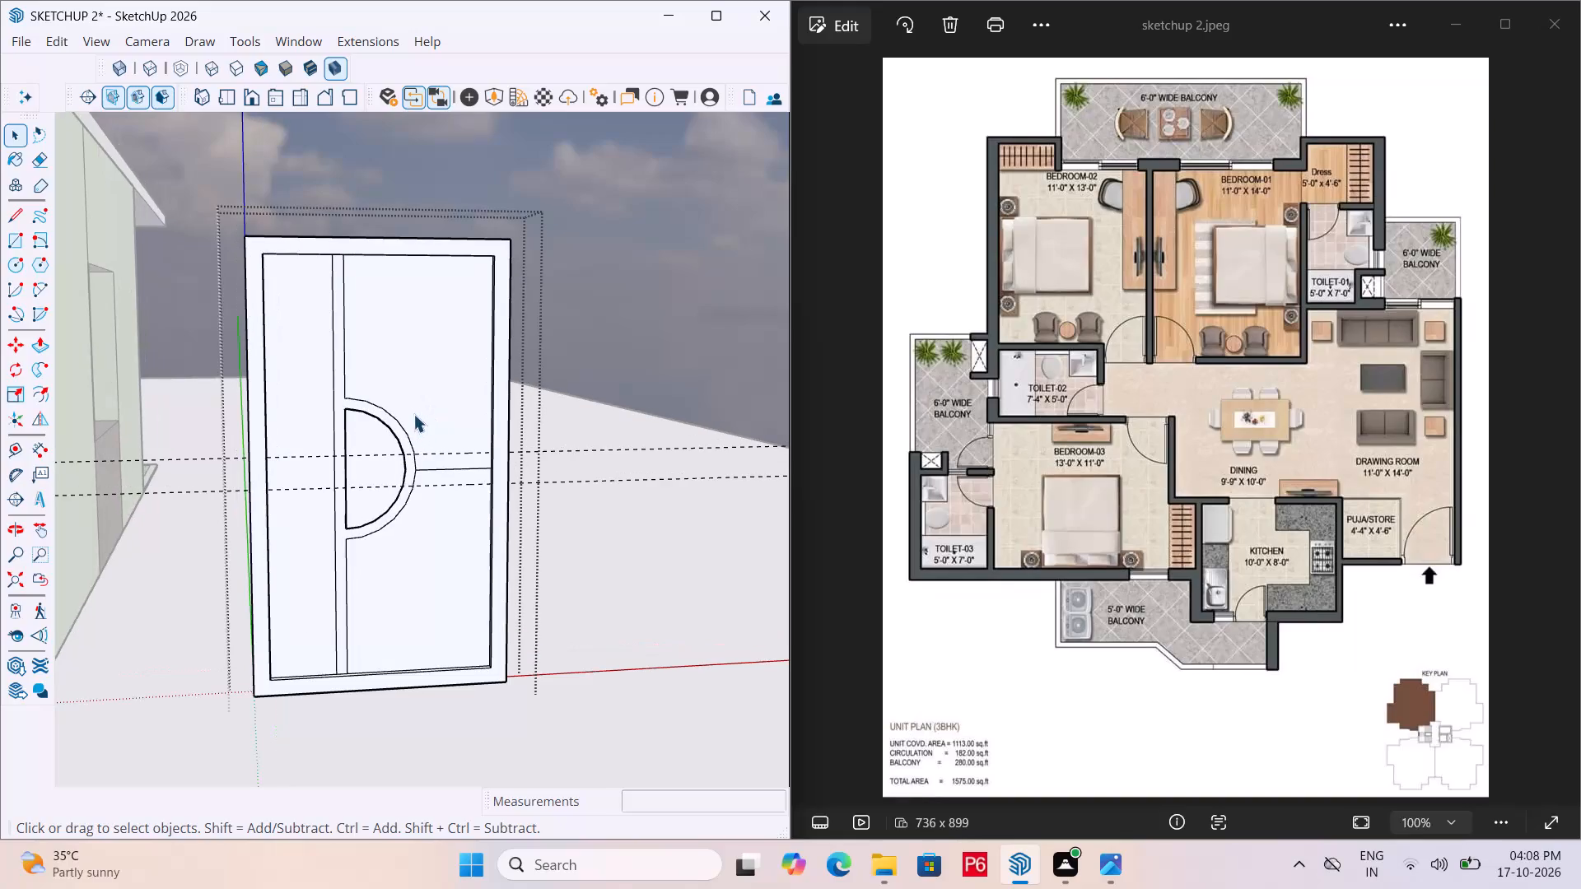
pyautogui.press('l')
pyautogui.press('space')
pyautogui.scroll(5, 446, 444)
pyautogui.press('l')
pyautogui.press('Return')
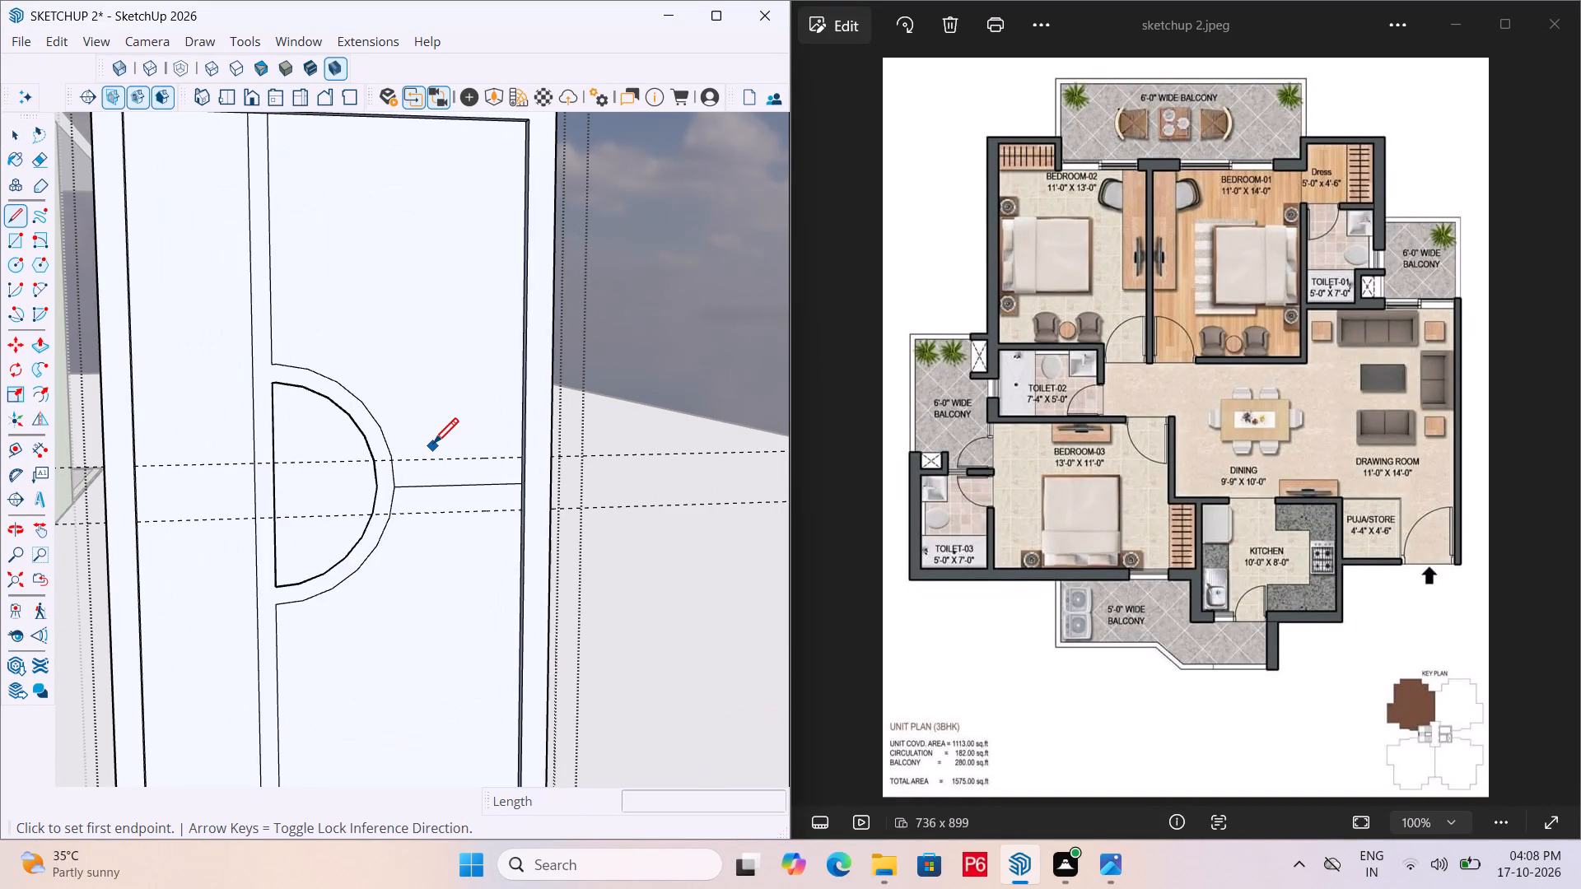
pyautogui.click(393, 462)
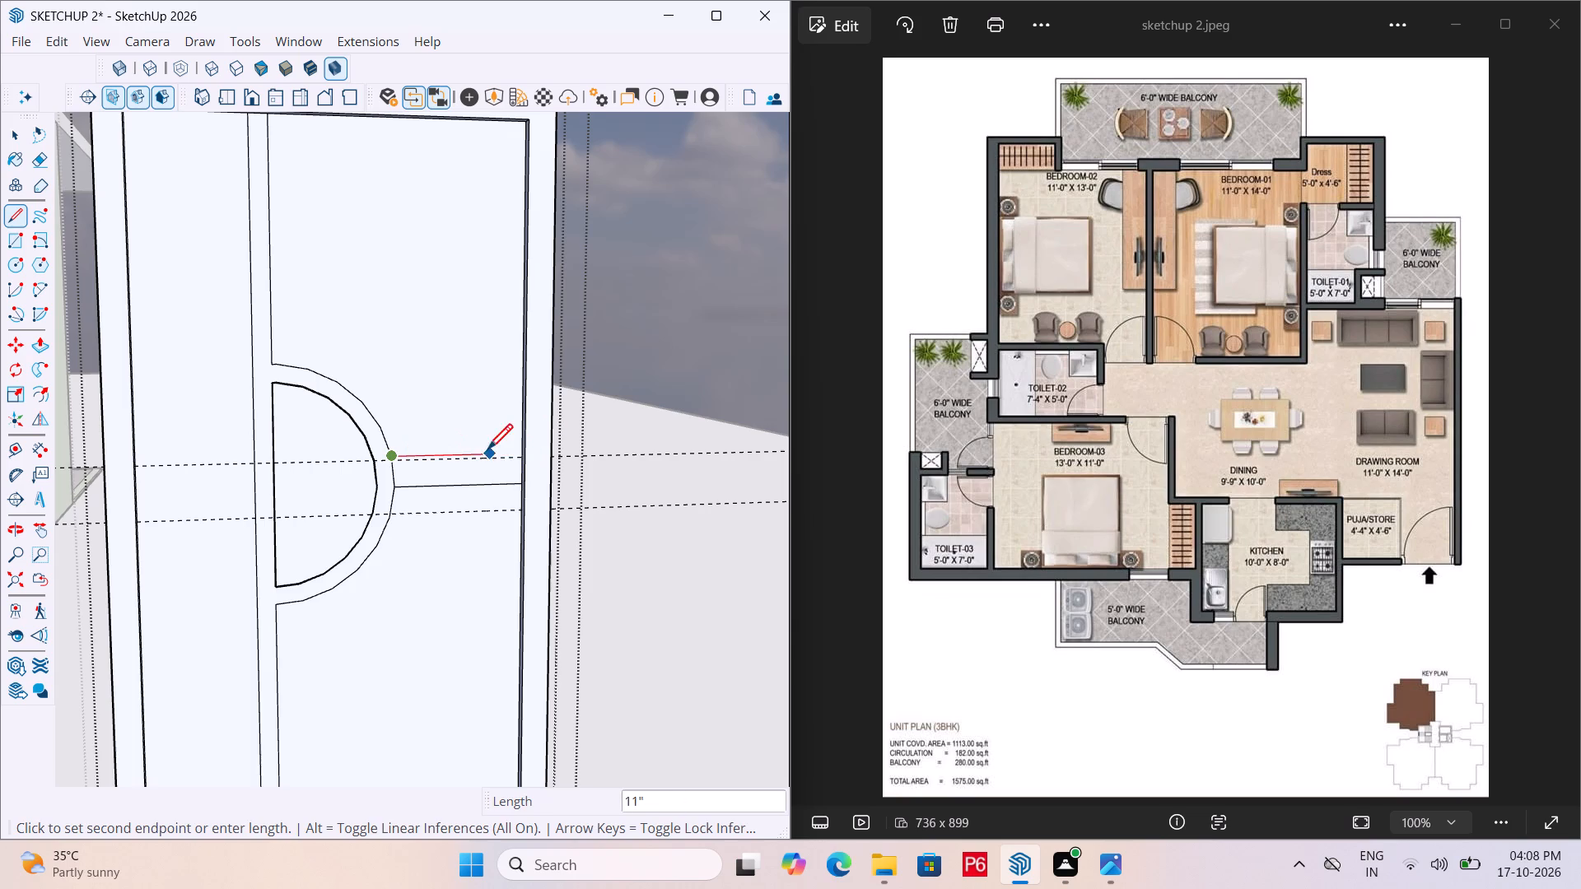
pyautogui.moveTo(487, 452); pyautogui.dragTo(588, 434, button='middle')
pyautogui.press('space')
# Draw two lines about 1' 3" long along the upper and lower guides, from the outer arc to the panel's inner frame edge.
pyautogui.scroll(6, 418, 470)
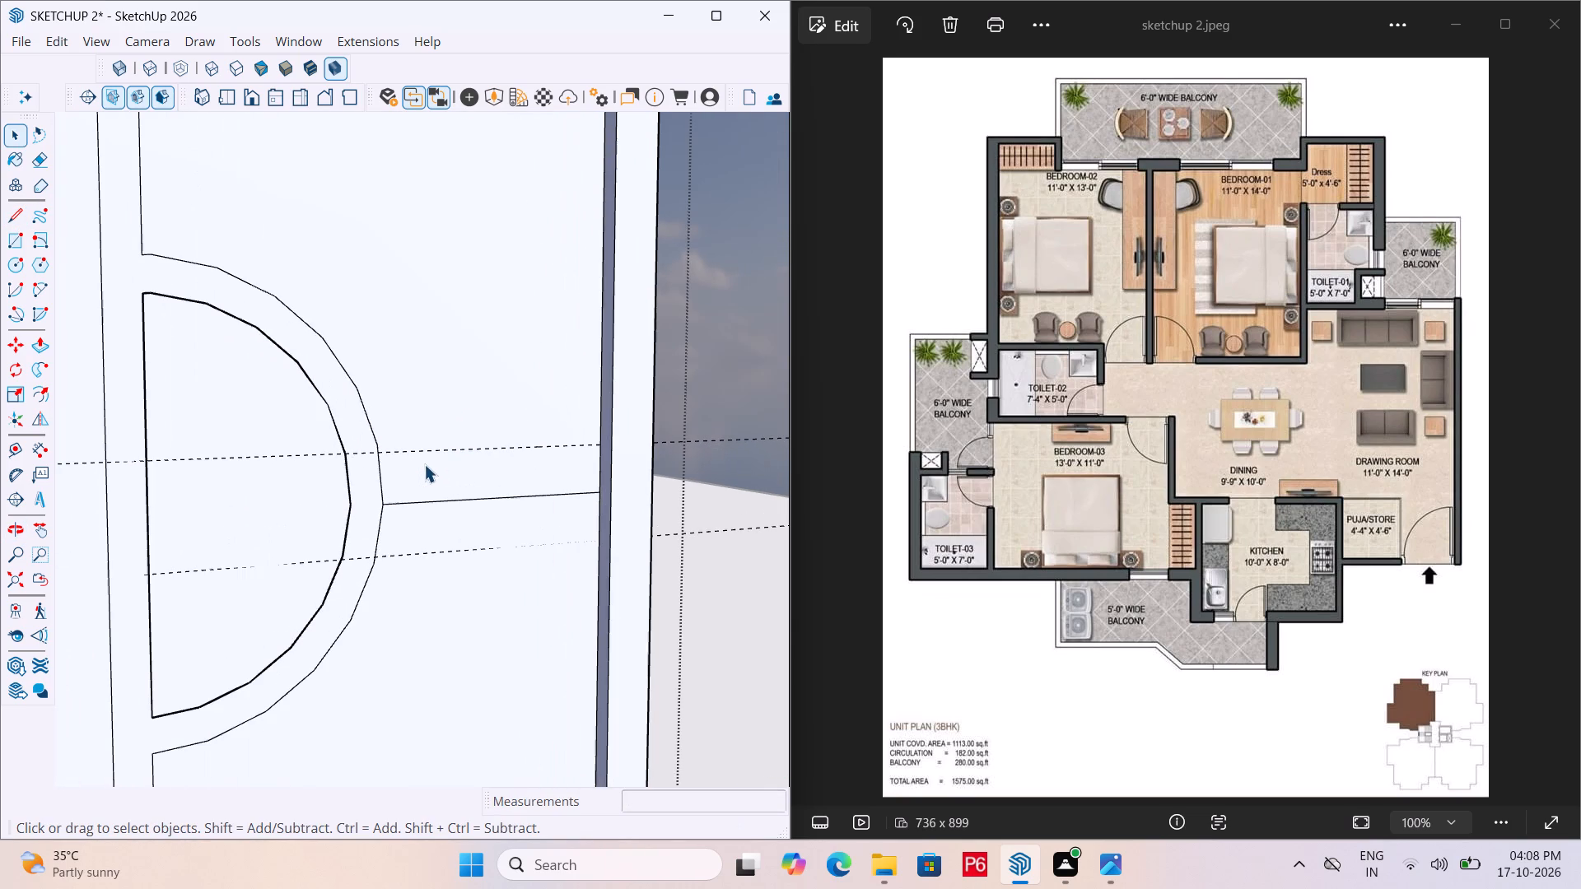
pyautogui.press('l')
pyautogui.scroll(8, 394, 468)
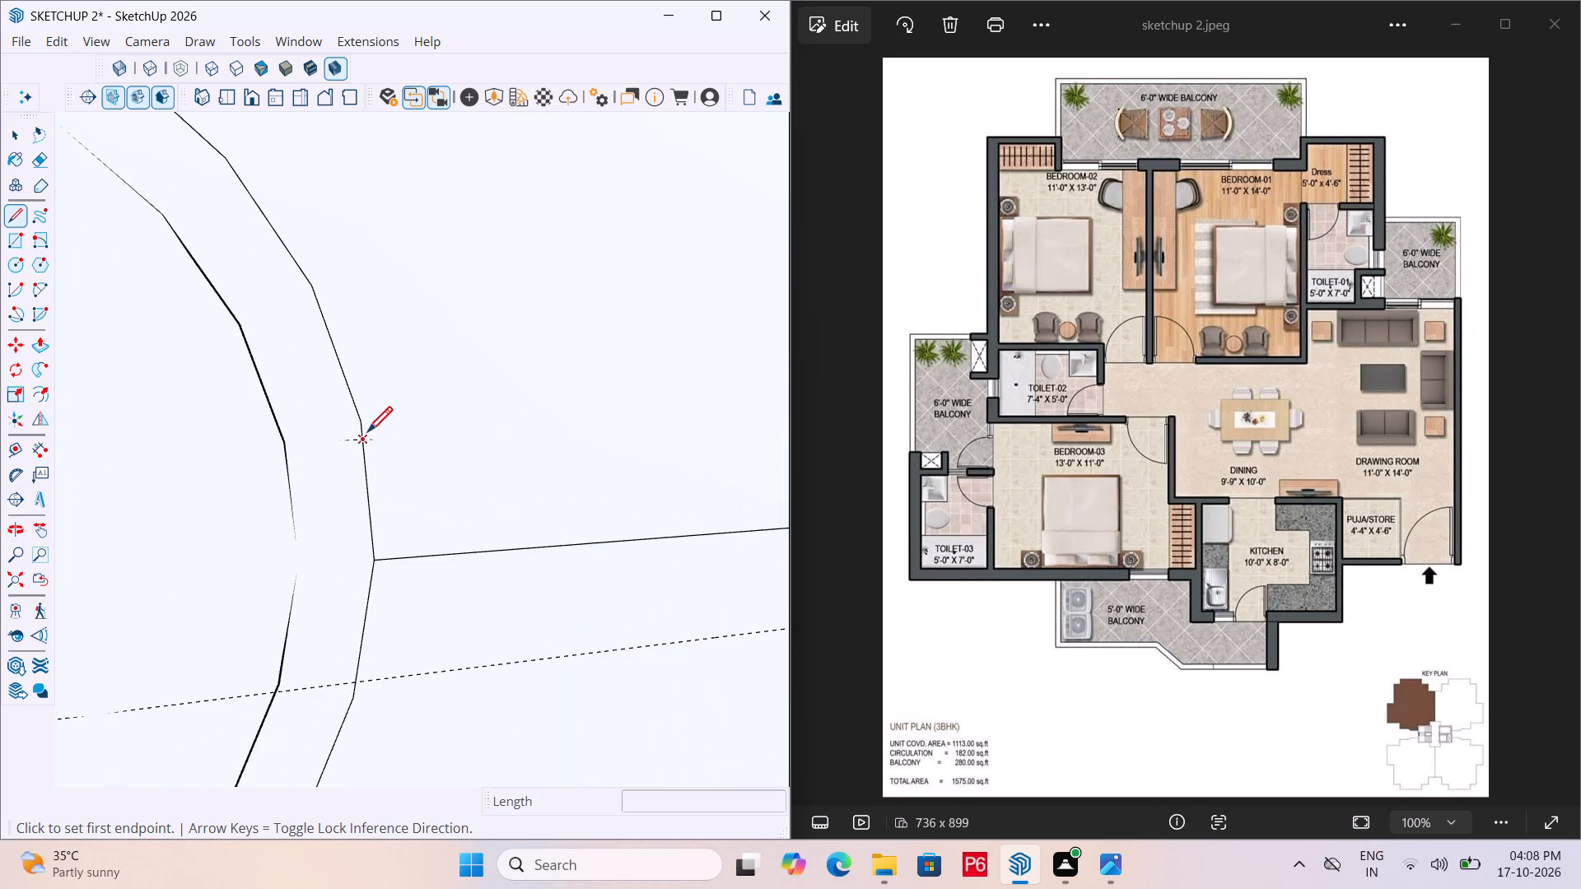
pyautogui.click(364, 441)
pyautogui.scroll(-7, 250, 413)
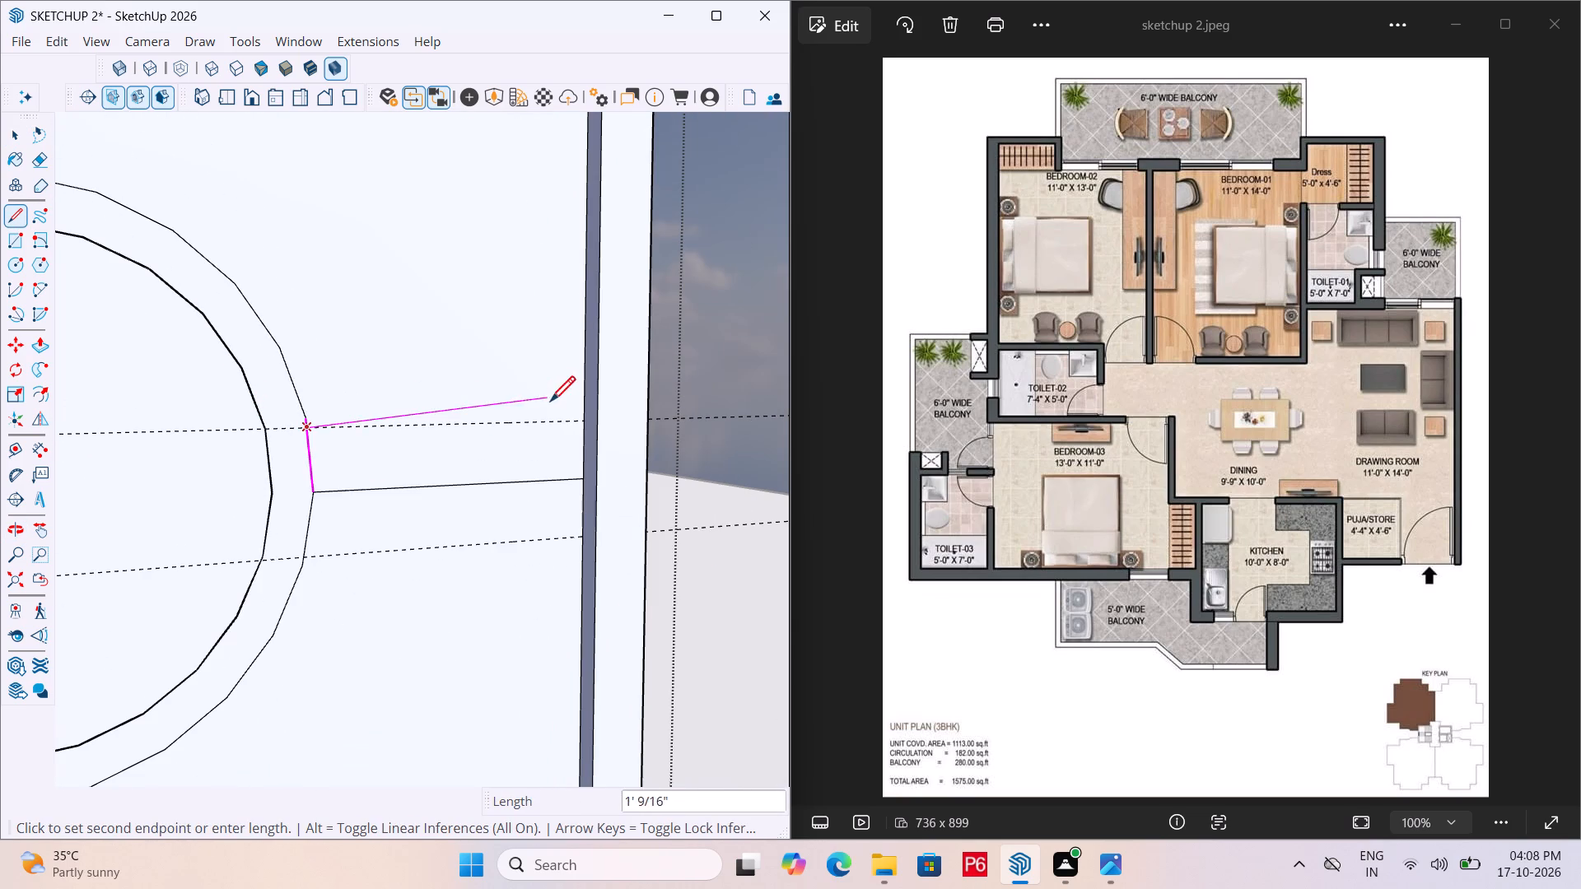
pyautogui.click(578, 421)
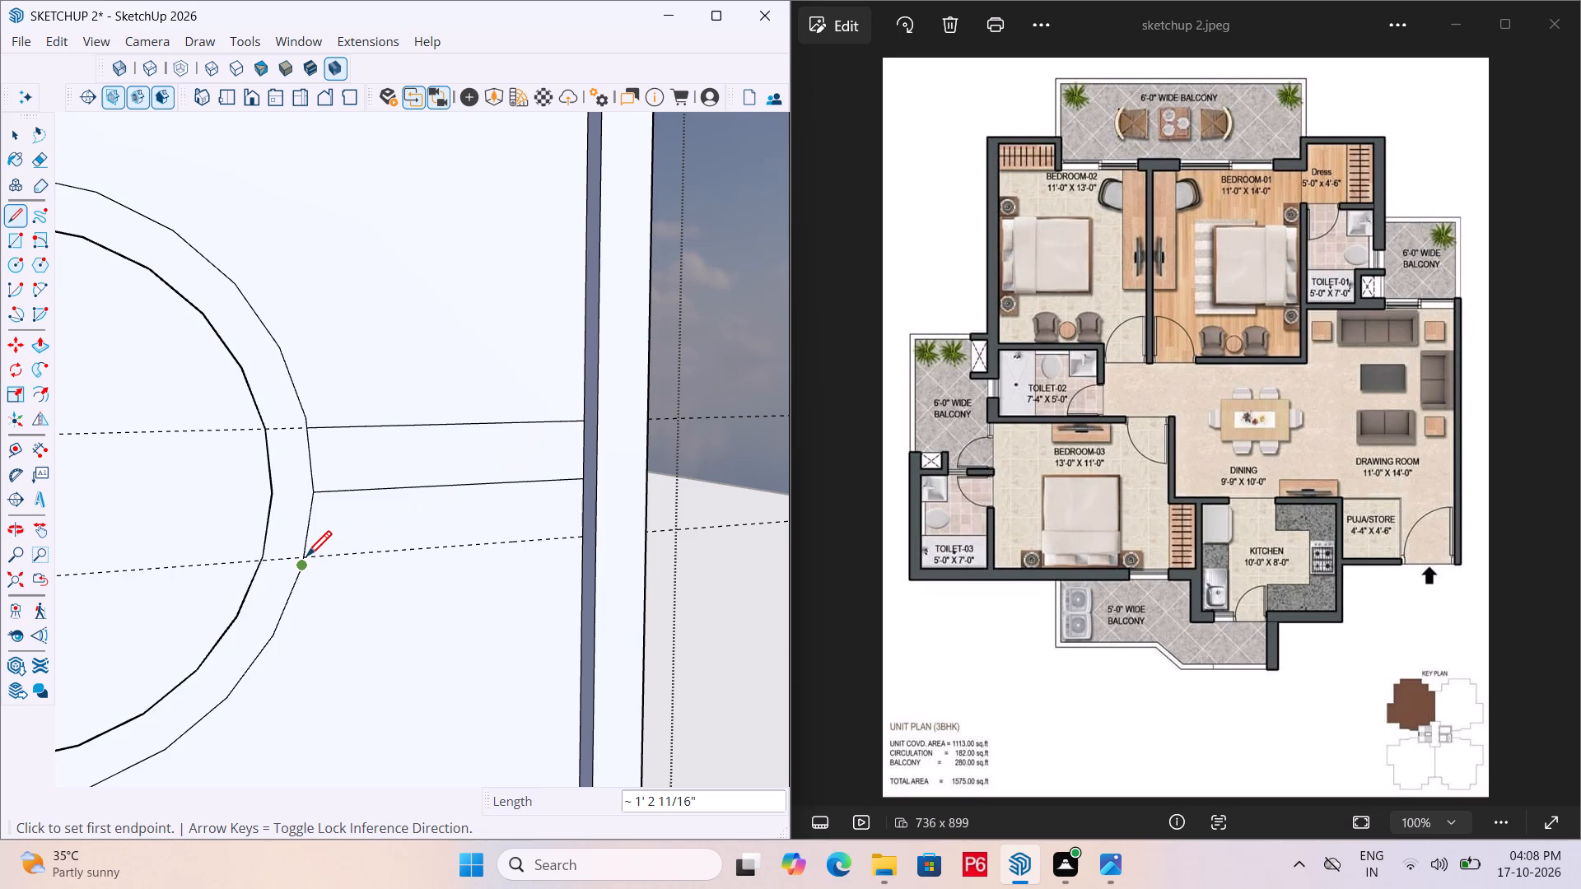
pyautogui.moveTo(305, 554); pyautogui.dragTo(315, 551)
pyautogui.click(577, 532)
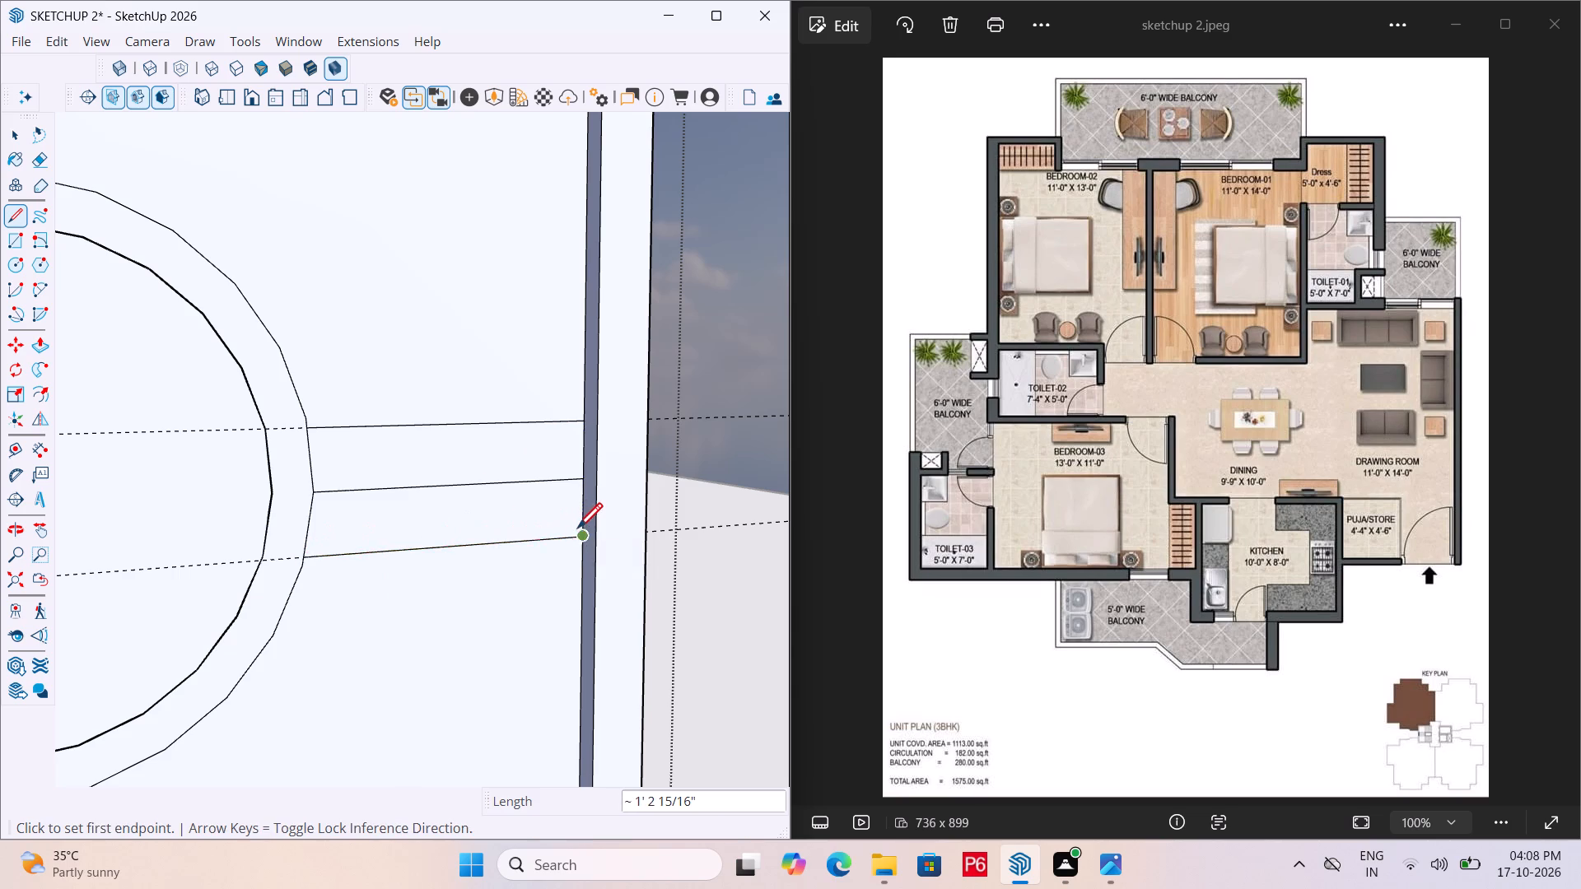
# Save the model with the new horizontal strip lines.
pyautogui.scroll(-5, 511, 455)
pyautogui.hotkey('ctrl', 's')
pyautogui.hotkey('ctrl', 's')
pyautogui.hotkey('ctrl', 's')
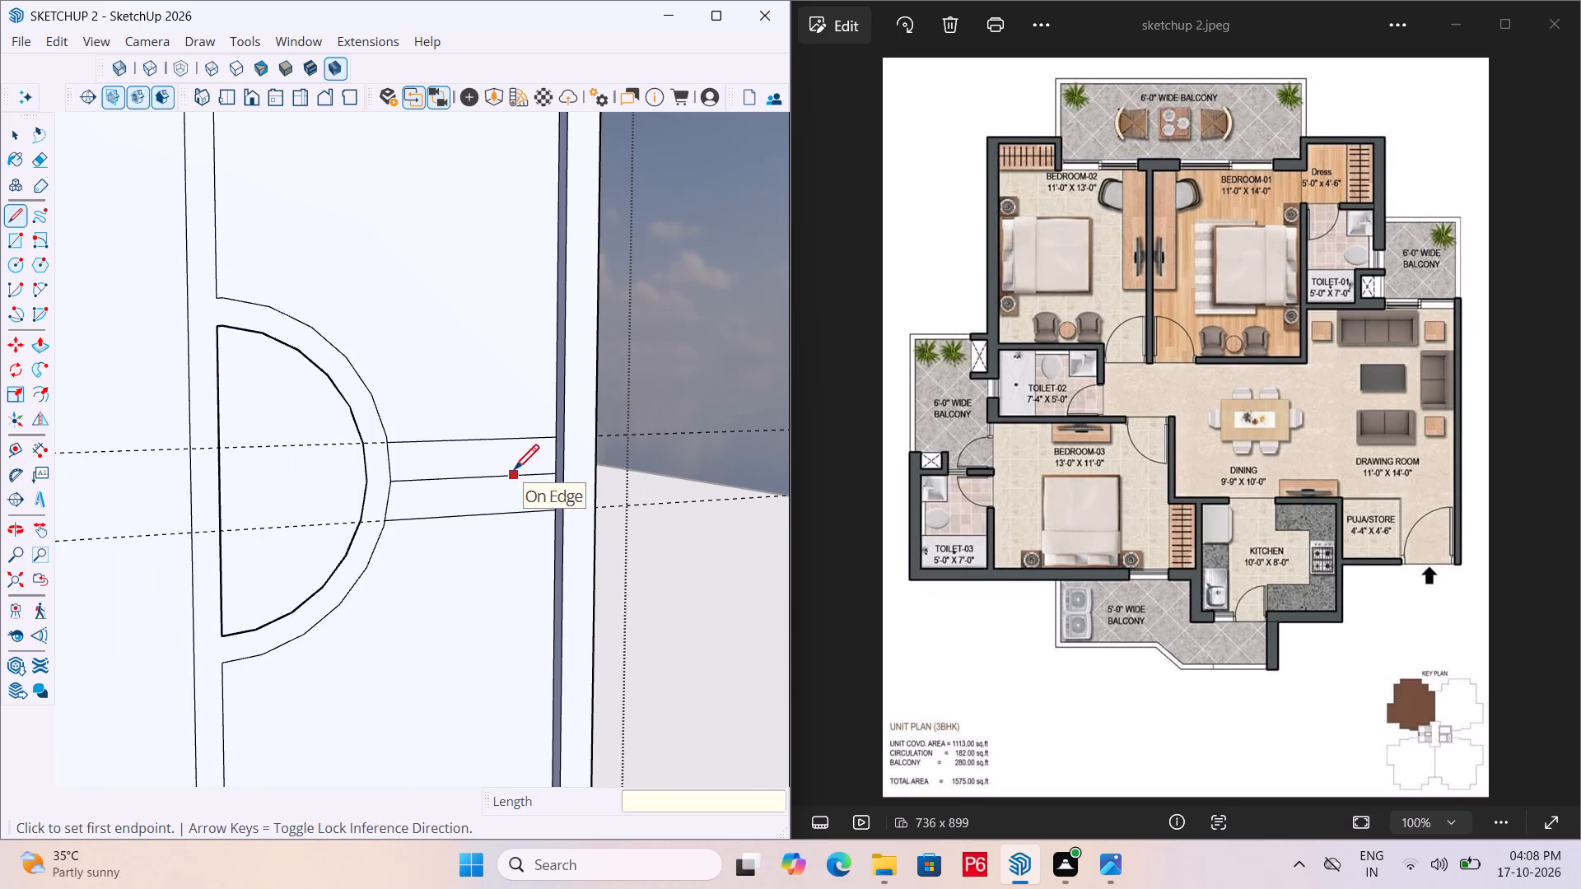
# Erase the two horizontal guide lines crossing the door.
pyautogui.scroll(-4, 537, 472)
pyautogui.moveTo(497, 463); pyautogui.dragTo(461, 469, button='middle')
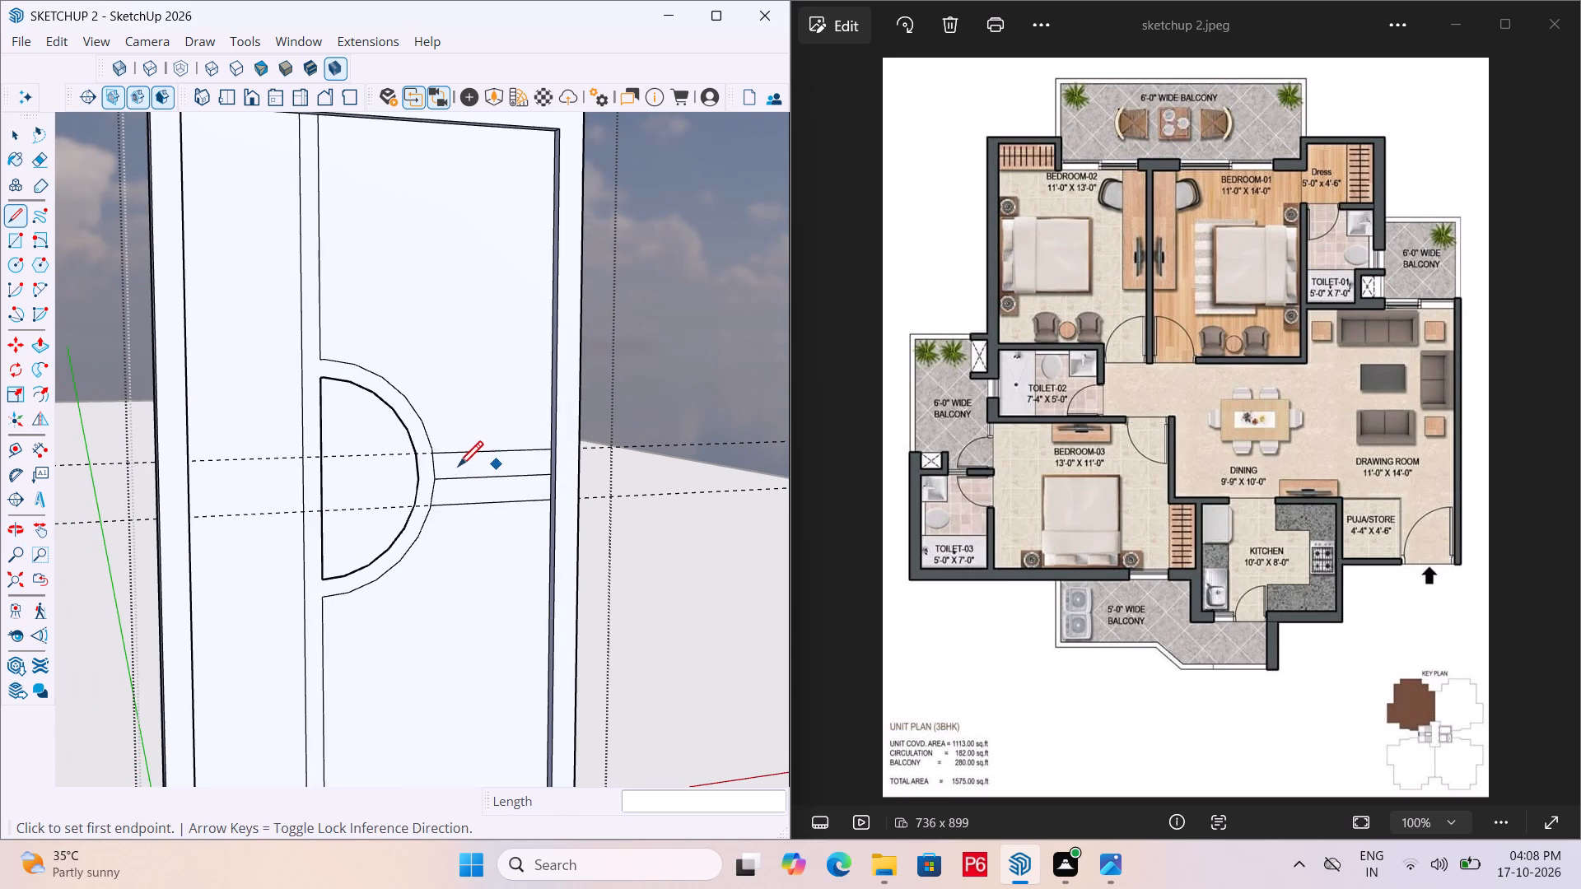
pyautogui.press('e')
pyautogui.moveTo(232, 454); pyautogui.dragTo(239, 524)
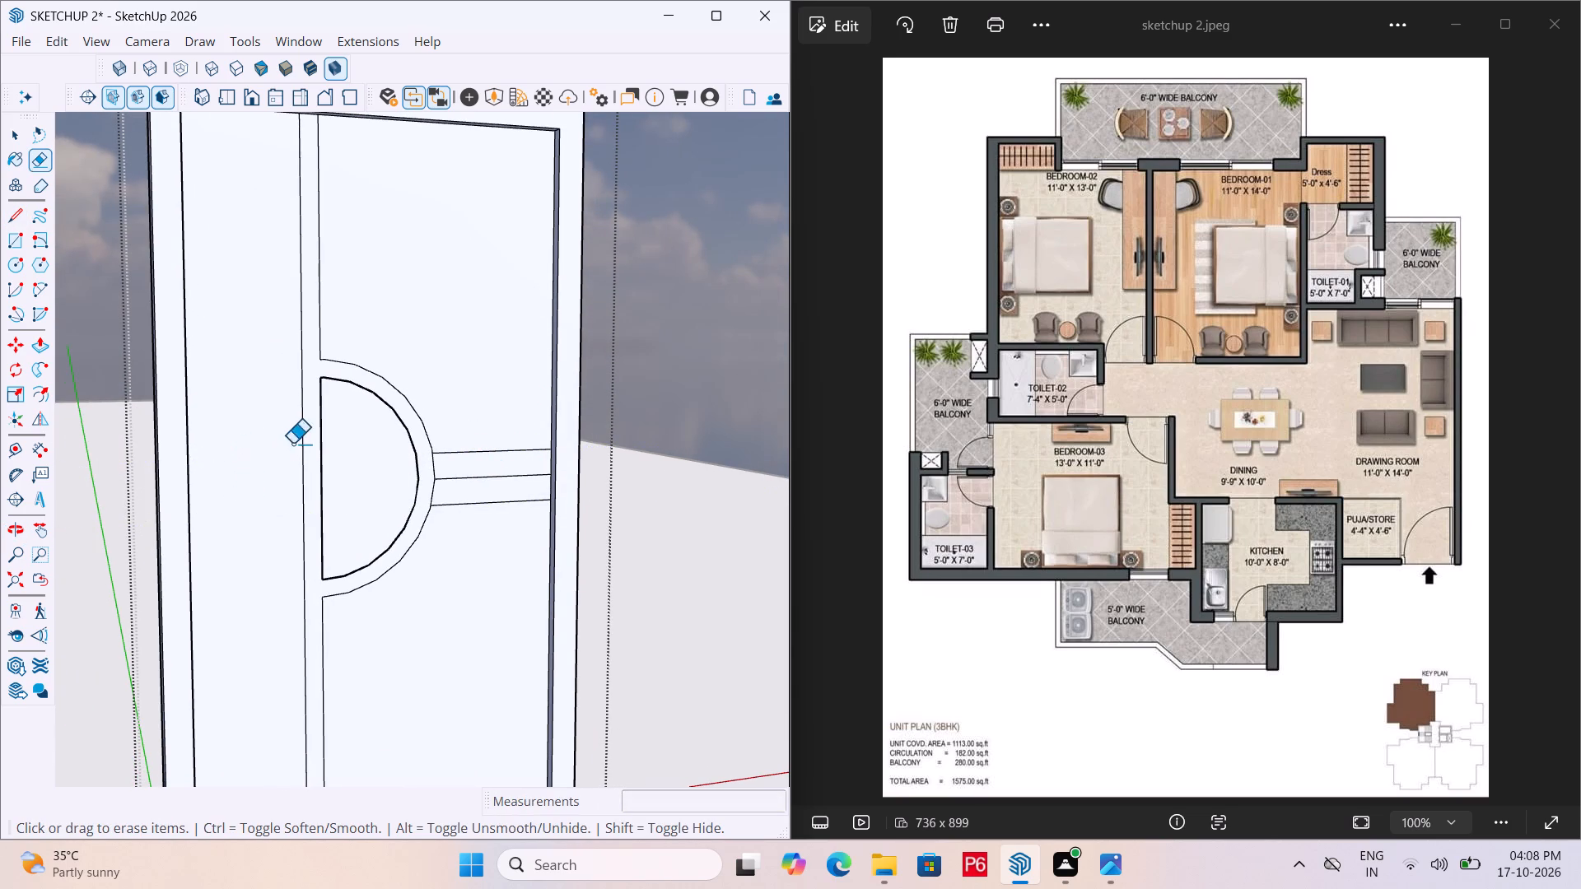
# Check which separate faces the door's vertical strip, half-circle and horizontal strip form.
pyautogui.scroll(-2, 423, 436)
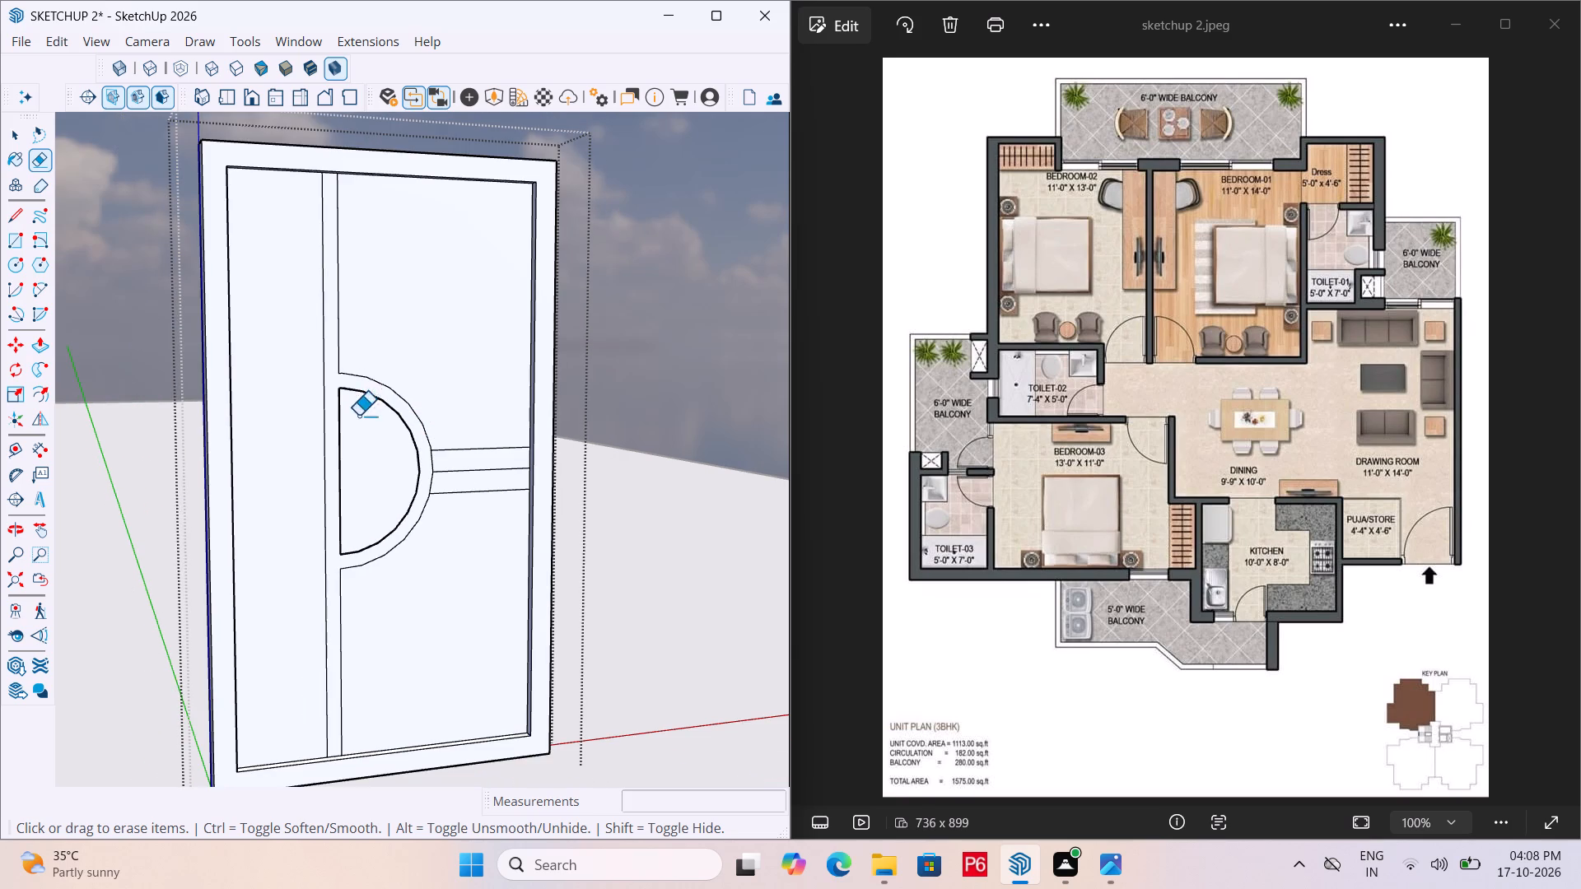
pyautogui.scroll(4, 343, 428)
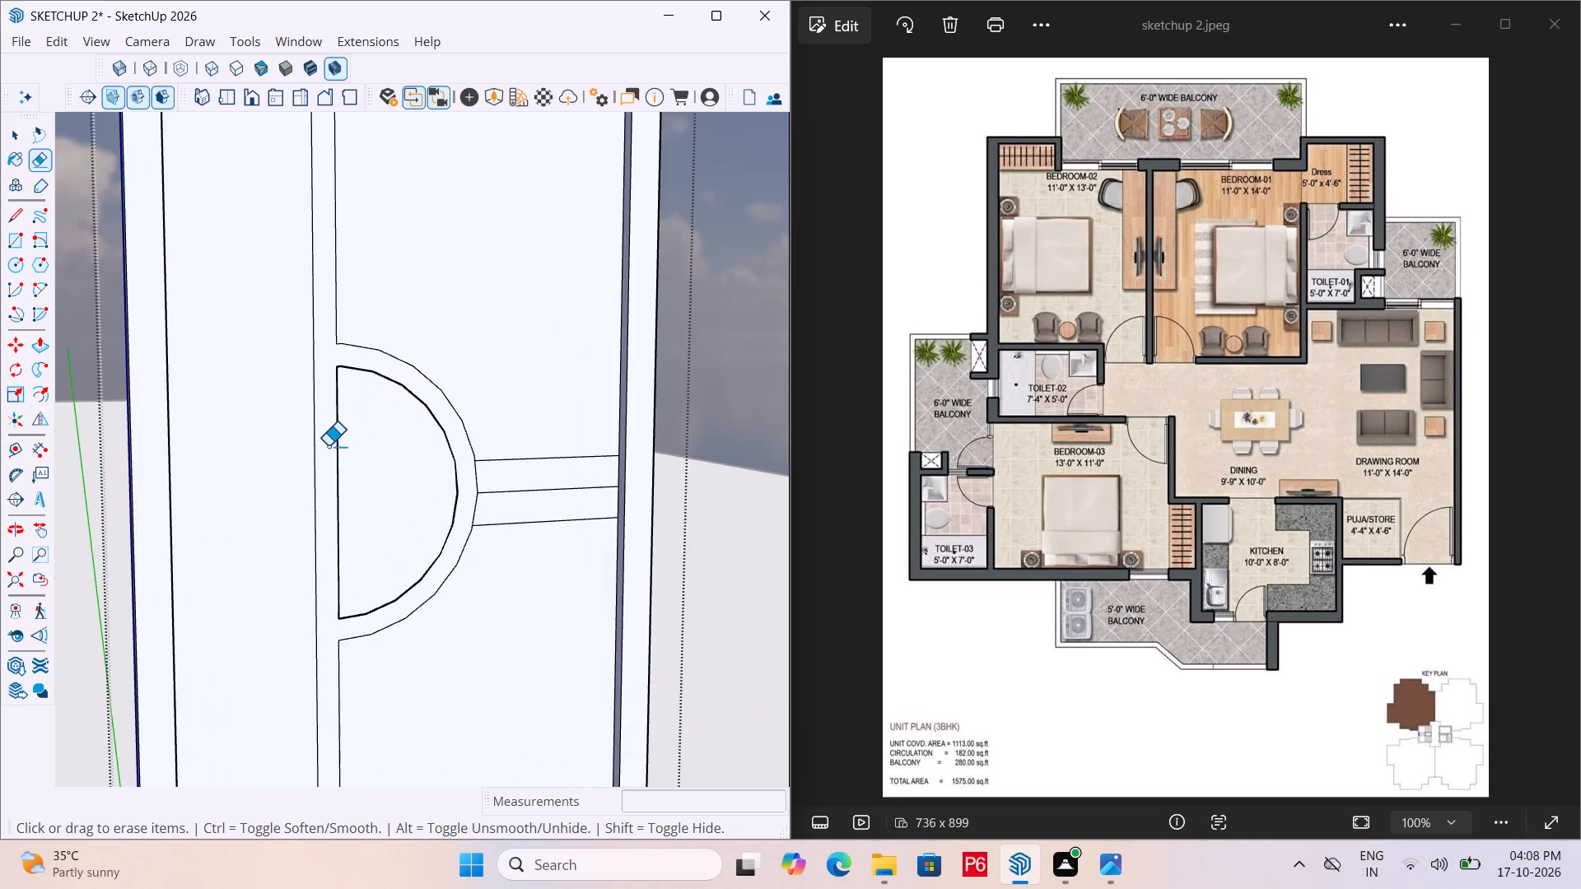
pyautogui.press('p')
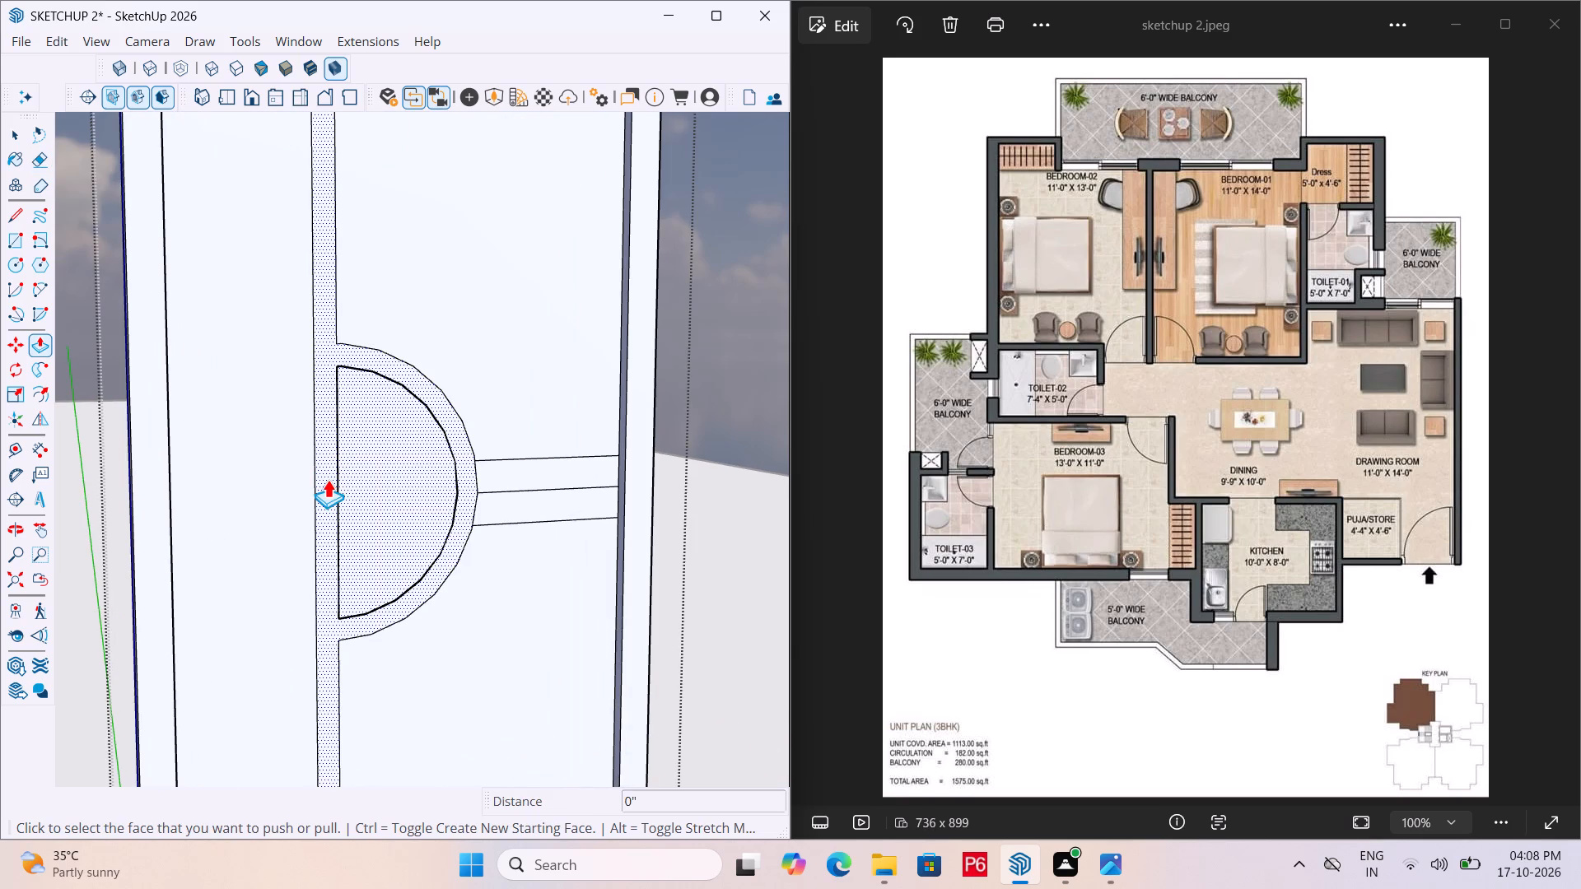
pyautogui.press('Escape')
pyautogui.press('Escape')
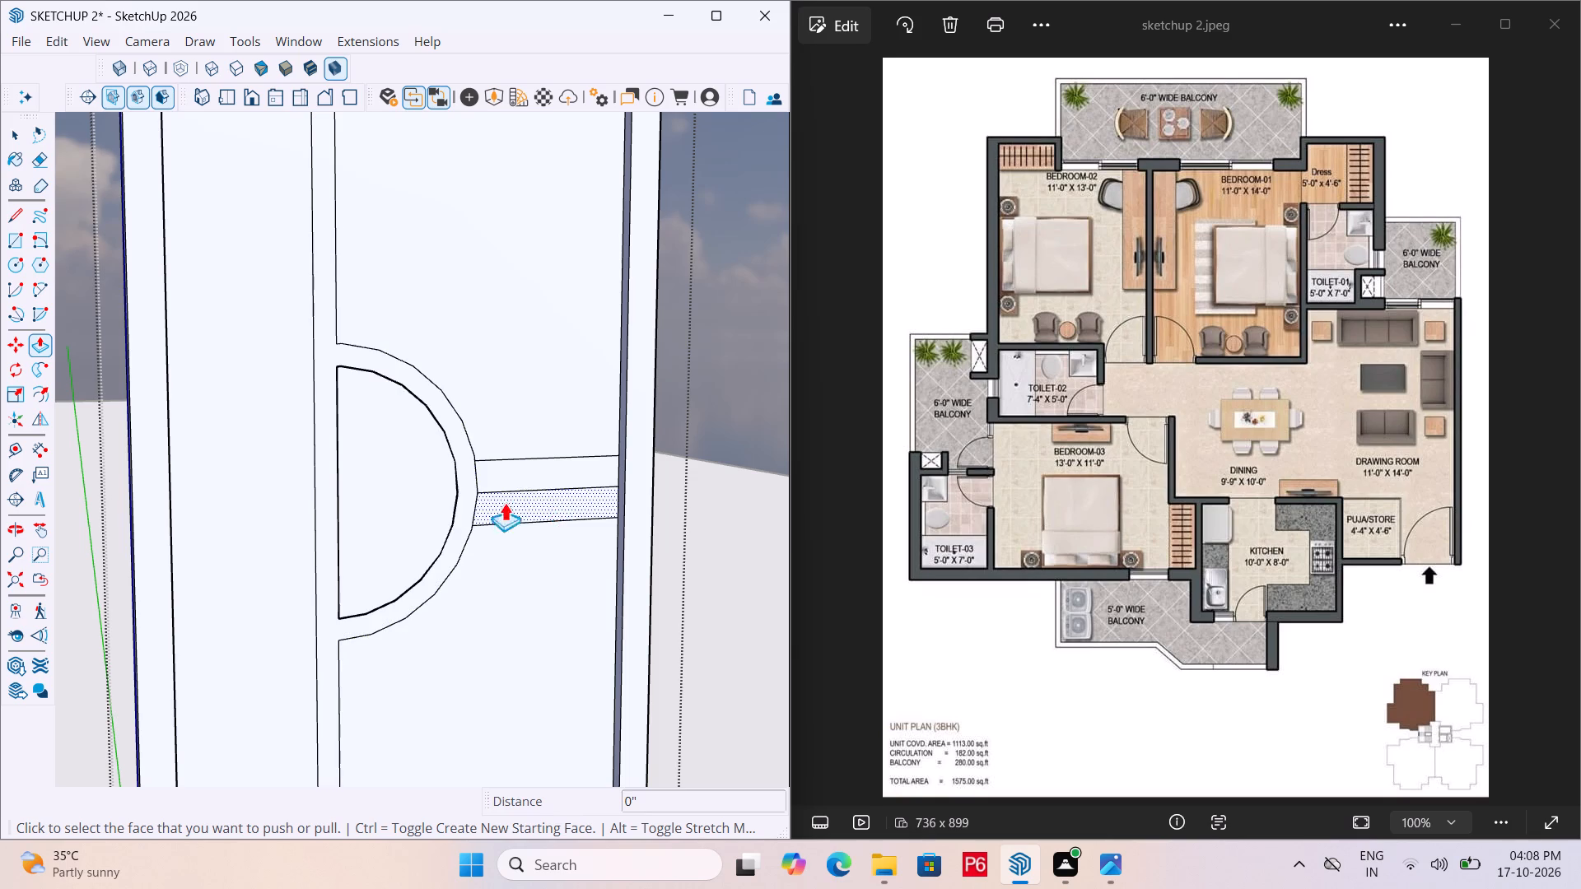
pyautogui.press('space')
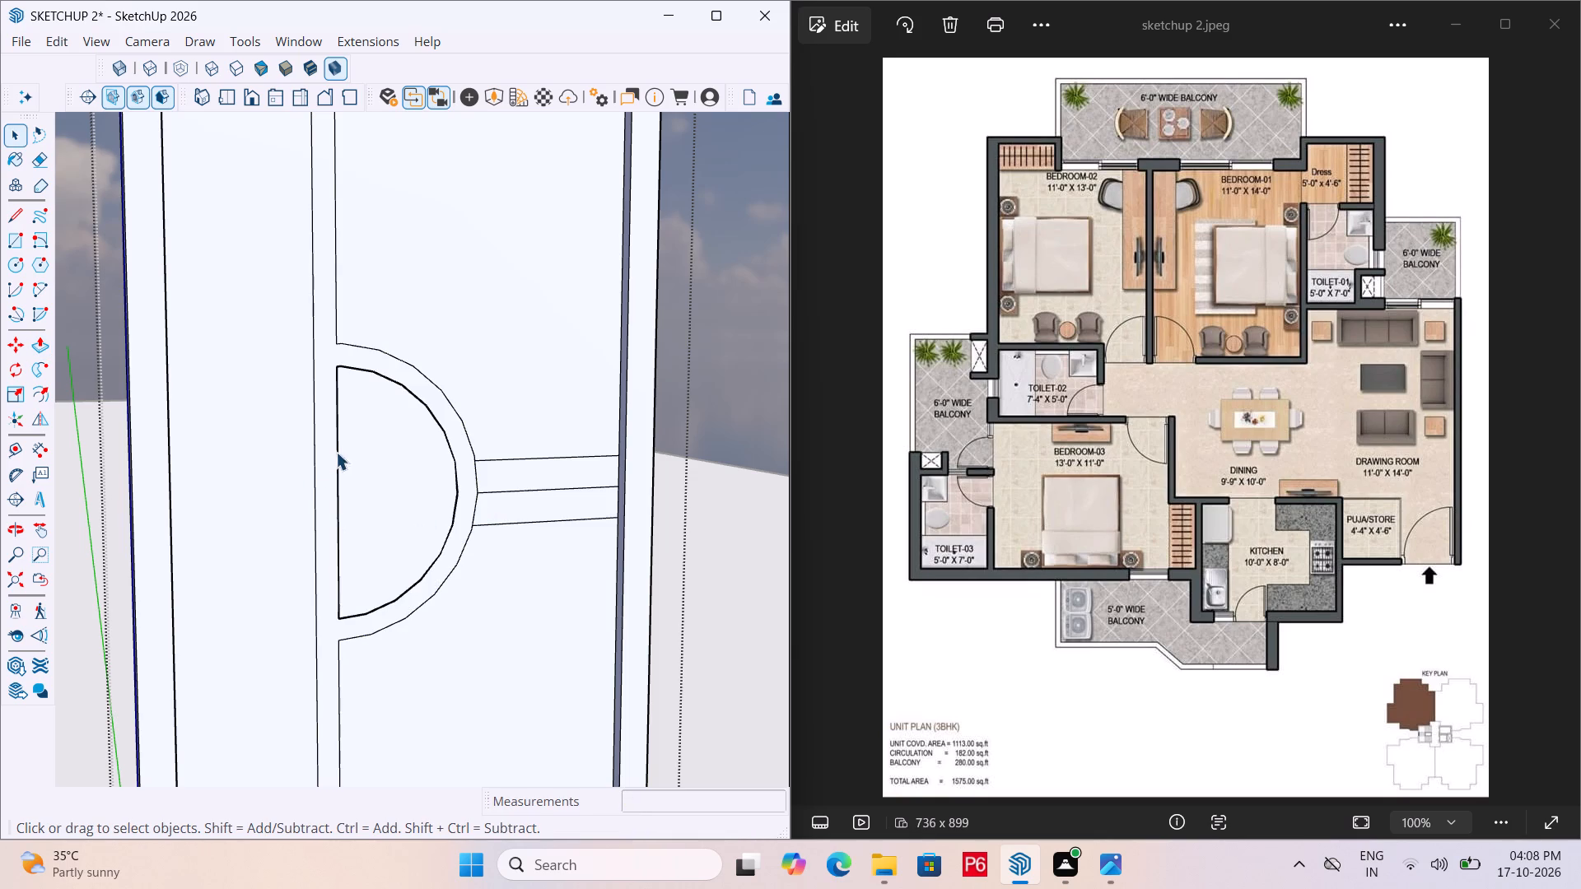
pyautogui.click(326, 461)
pyautogui.doubleClick(326, 462)
pyautogui.click(329, 450)
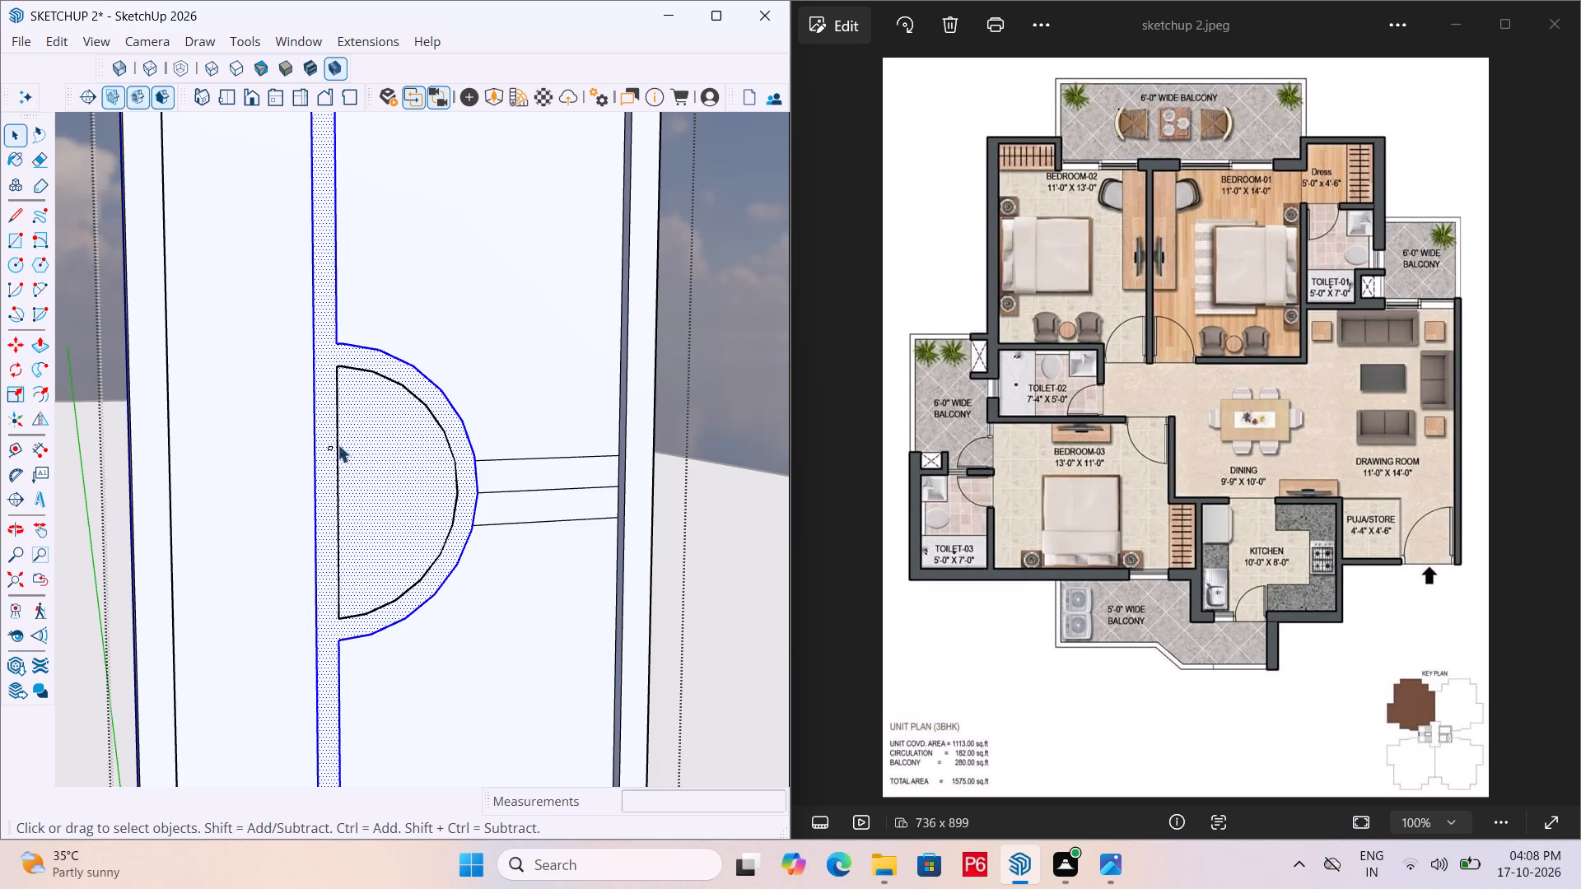
pyautogui.doubleClick(349, 439)
pyautogui.doubleClick(371, 429)
pyautogui.click(758, 371)
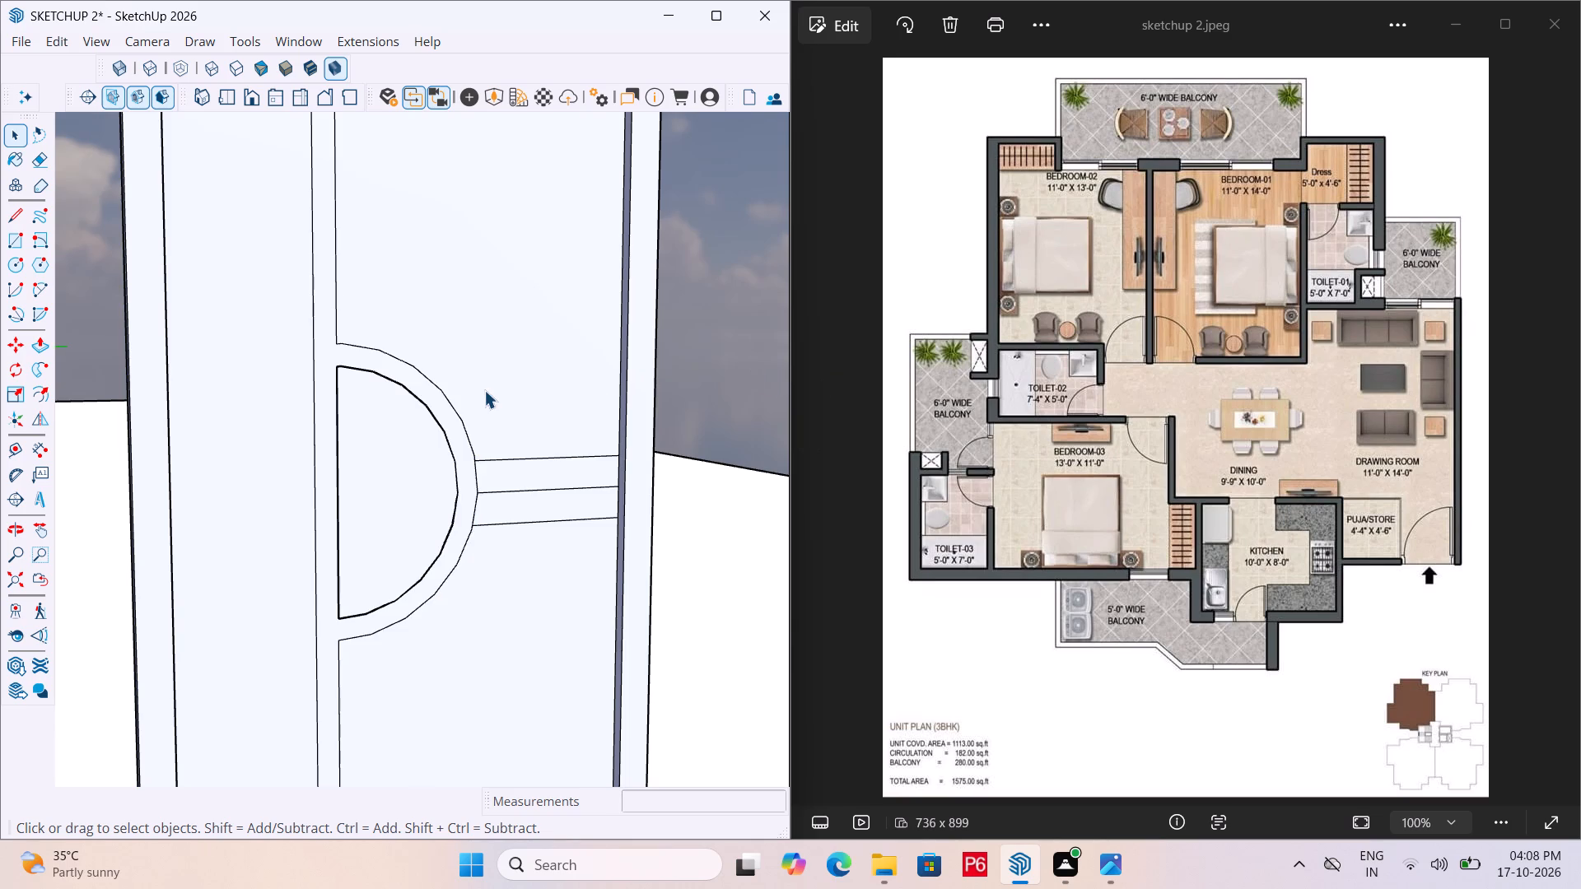
# Inside the door group, draw a circle of about 11 3/16" radius from the midpoint of the half-circle's straight edge out to the inner arc.
pyautogui.doubleClick(484, 390)
pyautogui.click(408, 403)
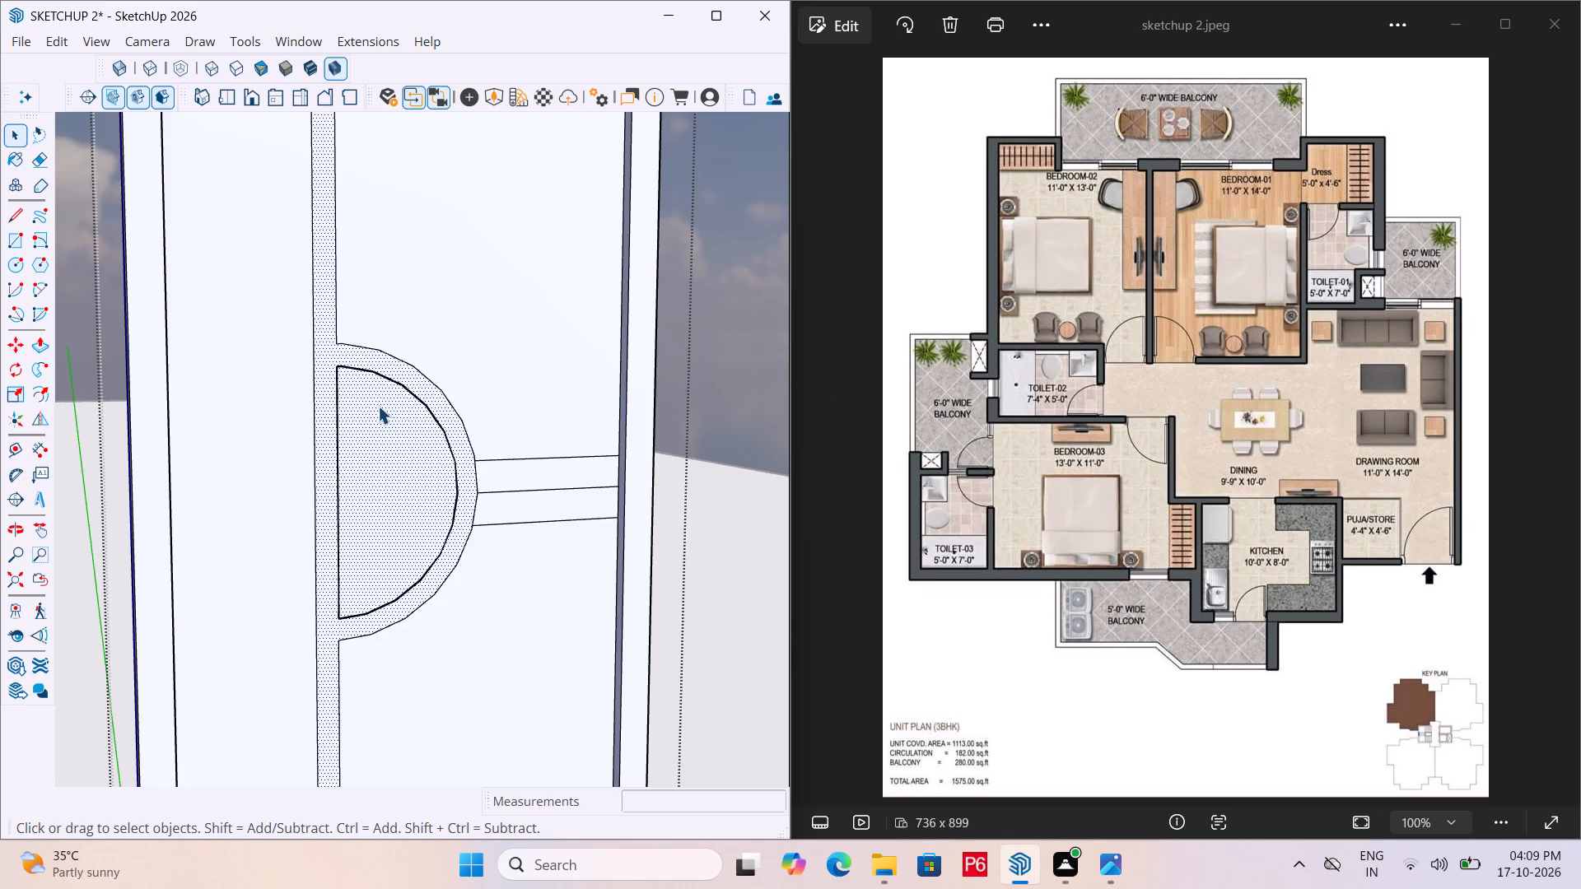
pyautogui.press('c')
pyautogui.click(341, 499)
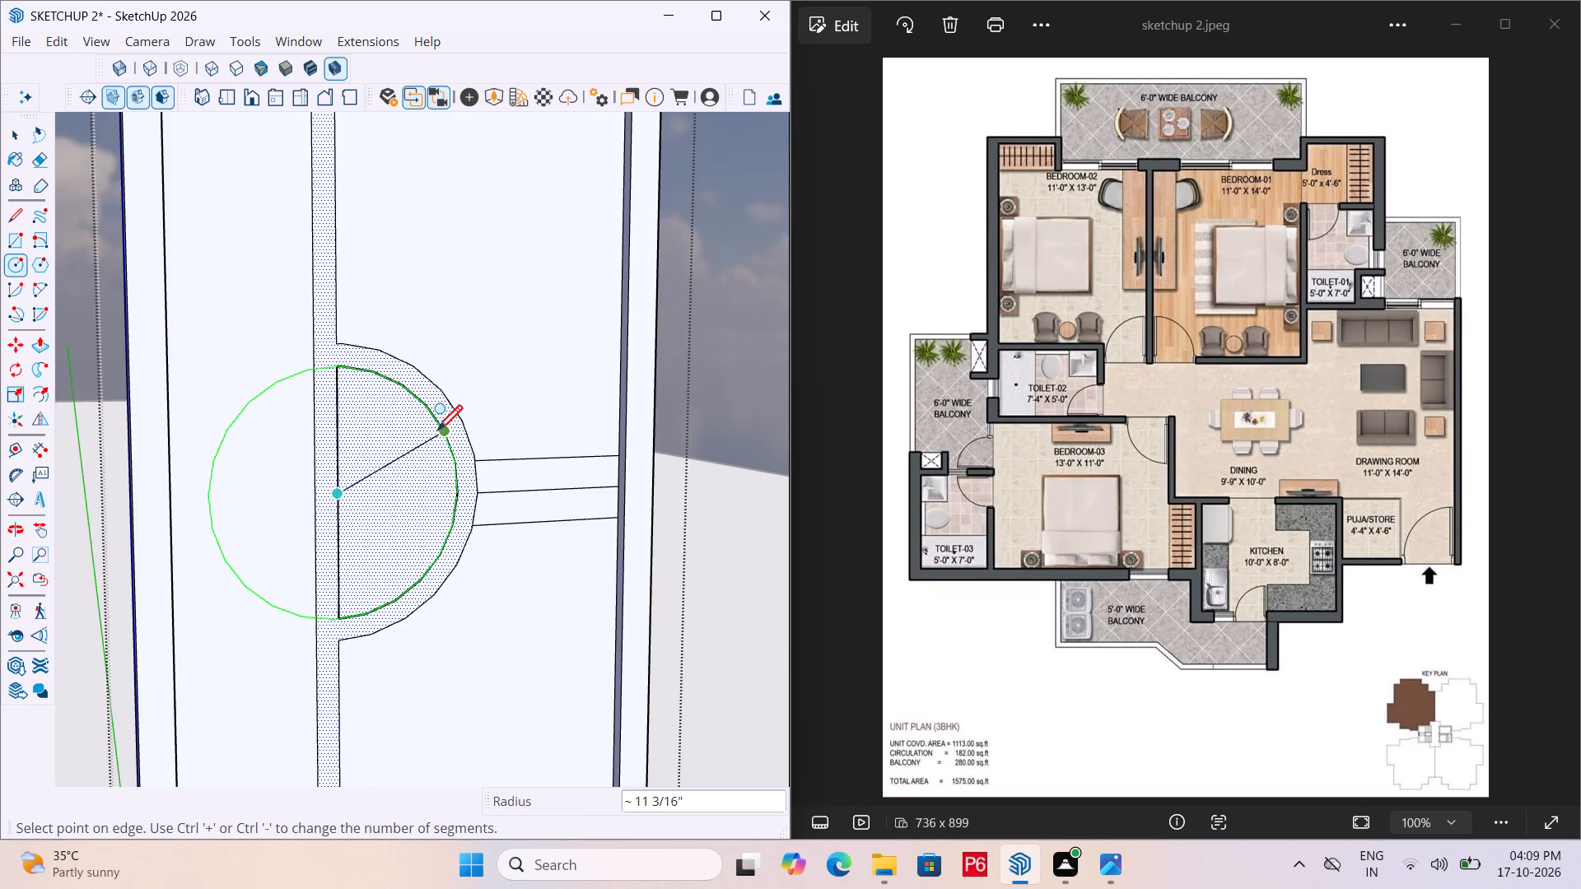
pyautogui.click(441, 428)
pyautogui.press('space')
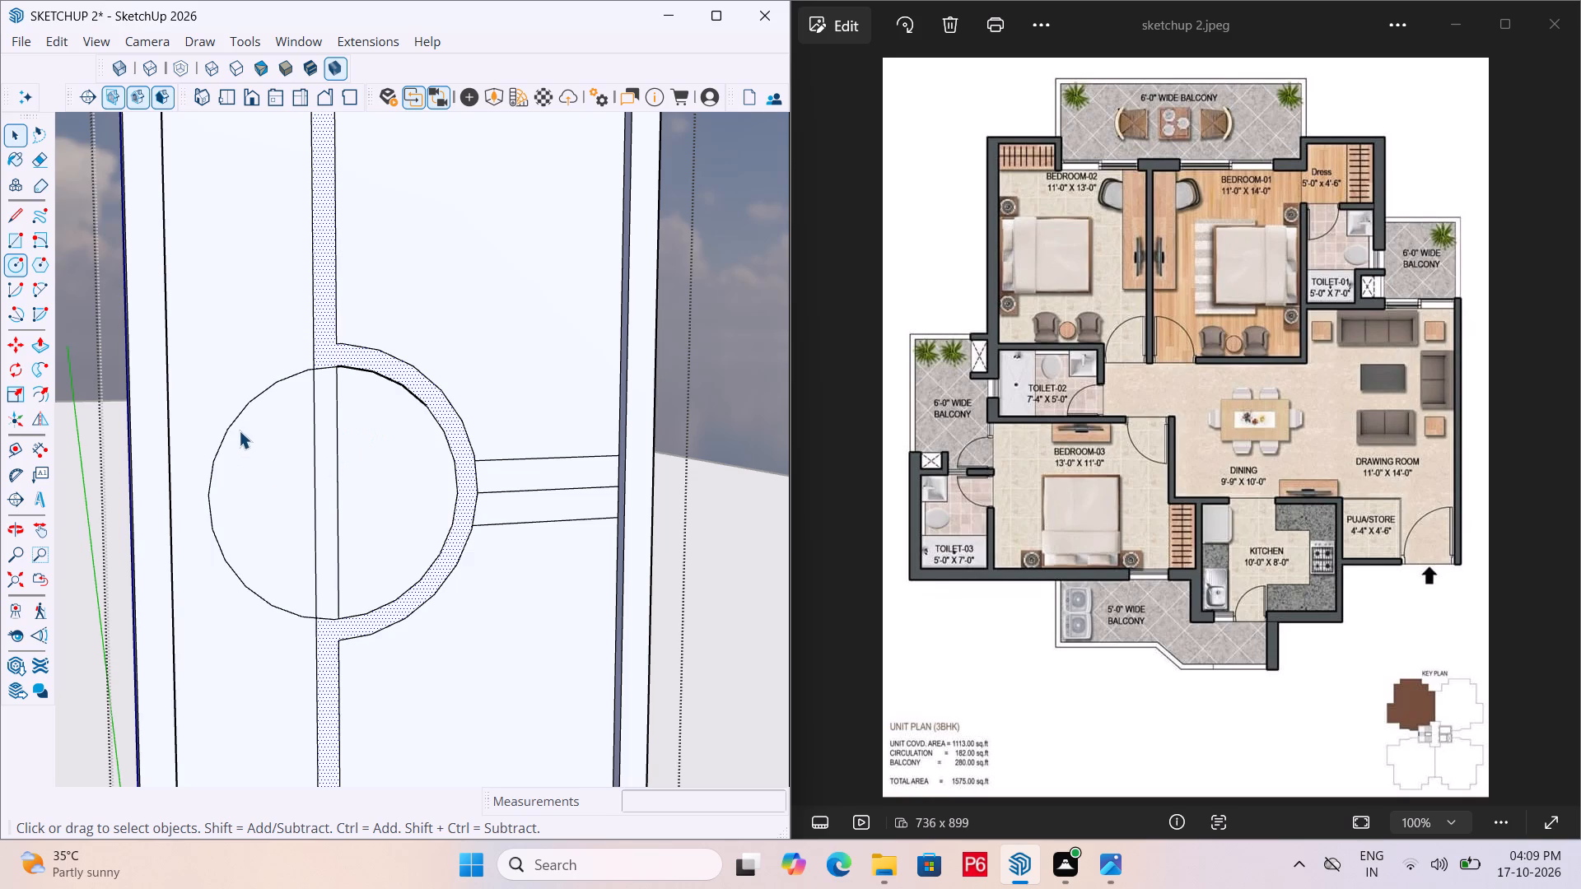
# Erase the circle segments on the plain door panel outside the vertical strip, opposite the half-circle.
pyautogui.press('e')
pyautogui.click(270, 384)
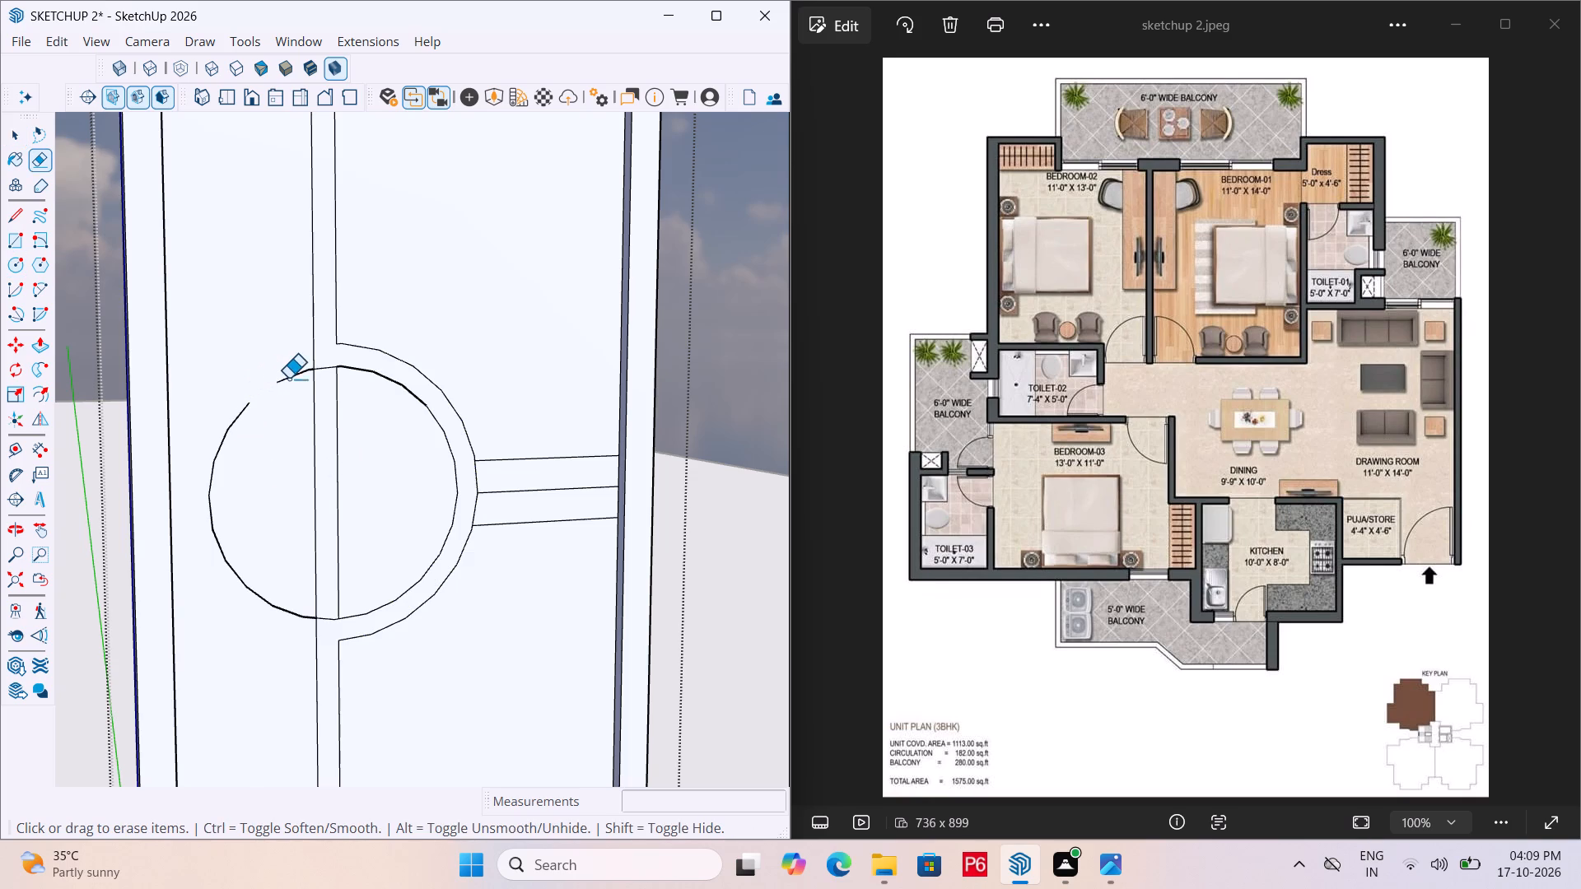
pyautogui.moveTo(291, 379); pyautogui.dragTo(298, 379)
pyautogui.click(301, 375)
pyautogui.moveTo(254, 398); pyautogui.dragTo(235, 415)
pyautogui.moveTo(235, 415); pyautogui.dragTo(269, 565)
pyautogui.moveTo(237, 566); pyautogui.dragTo(235, 574)
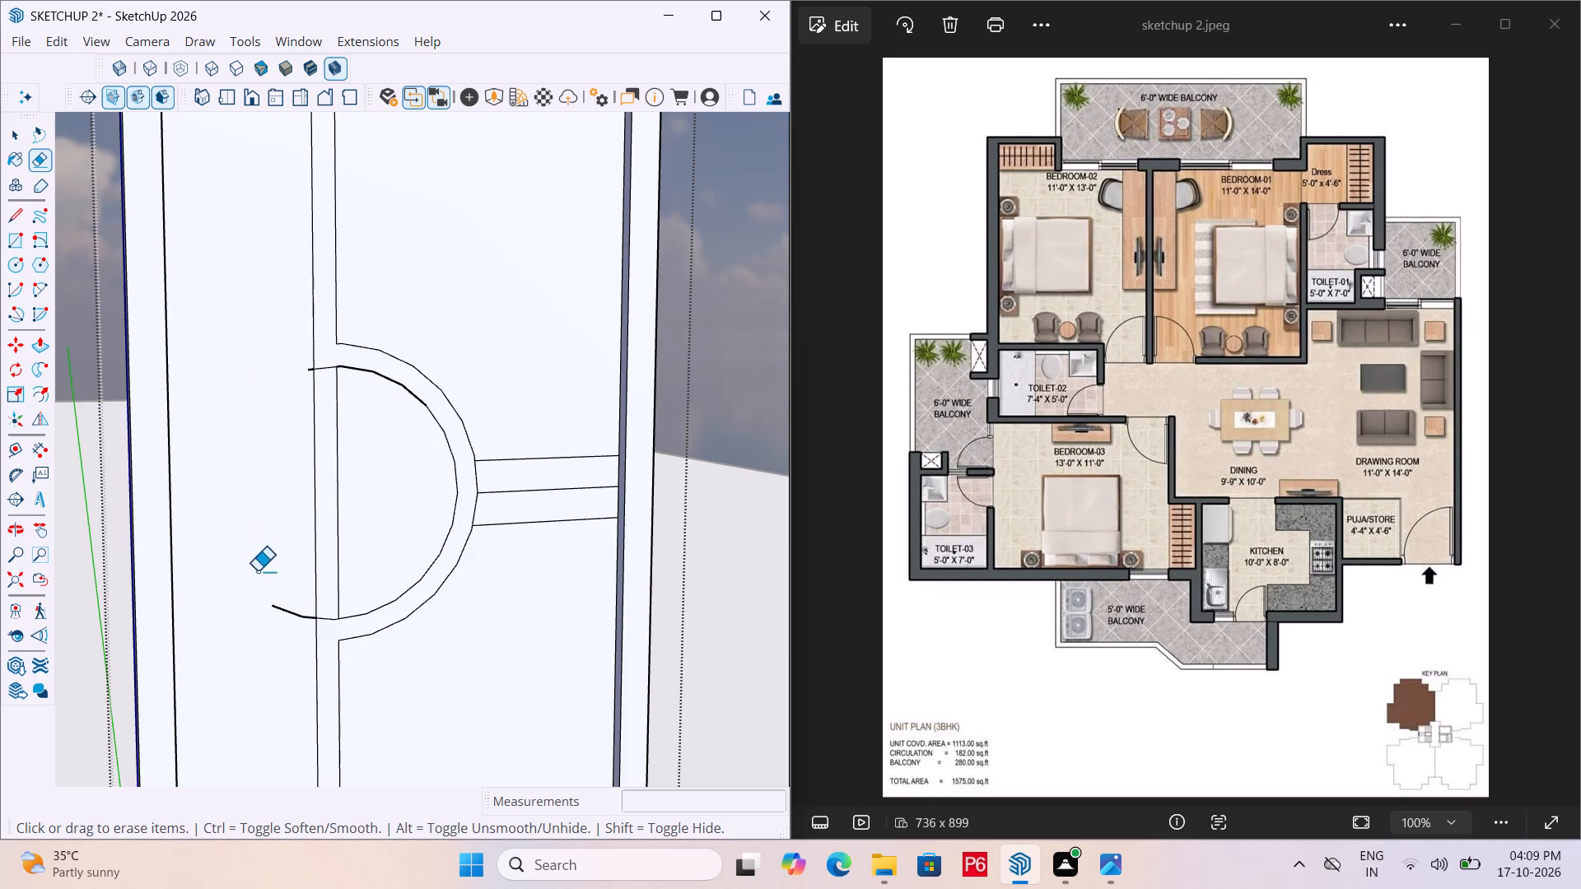
pyautogui.scroll(5, 291, 606)
pyautogui.moveTo(265, 619); pyautogui.dragTo(268, 608)
pyautogui.click(314, 621)
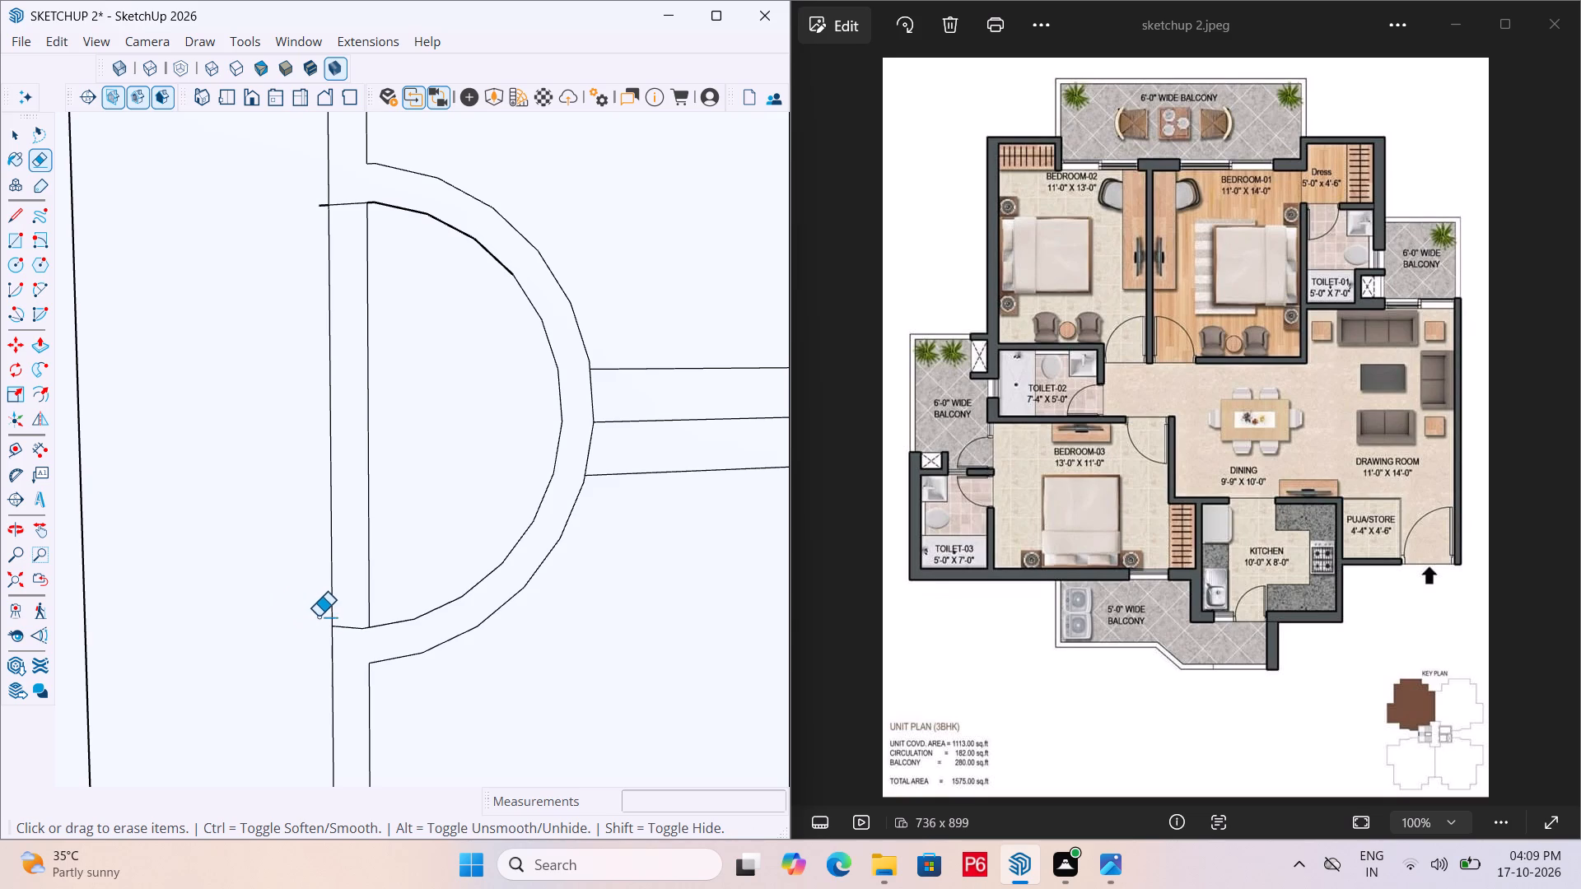
# Erase the leftover circle segments crossing the vertical strip, keeping the half-circle's straight edge and inner arc.
pyautogui.moveTo(344, 231); pyautogui.dragTo(347, 198)
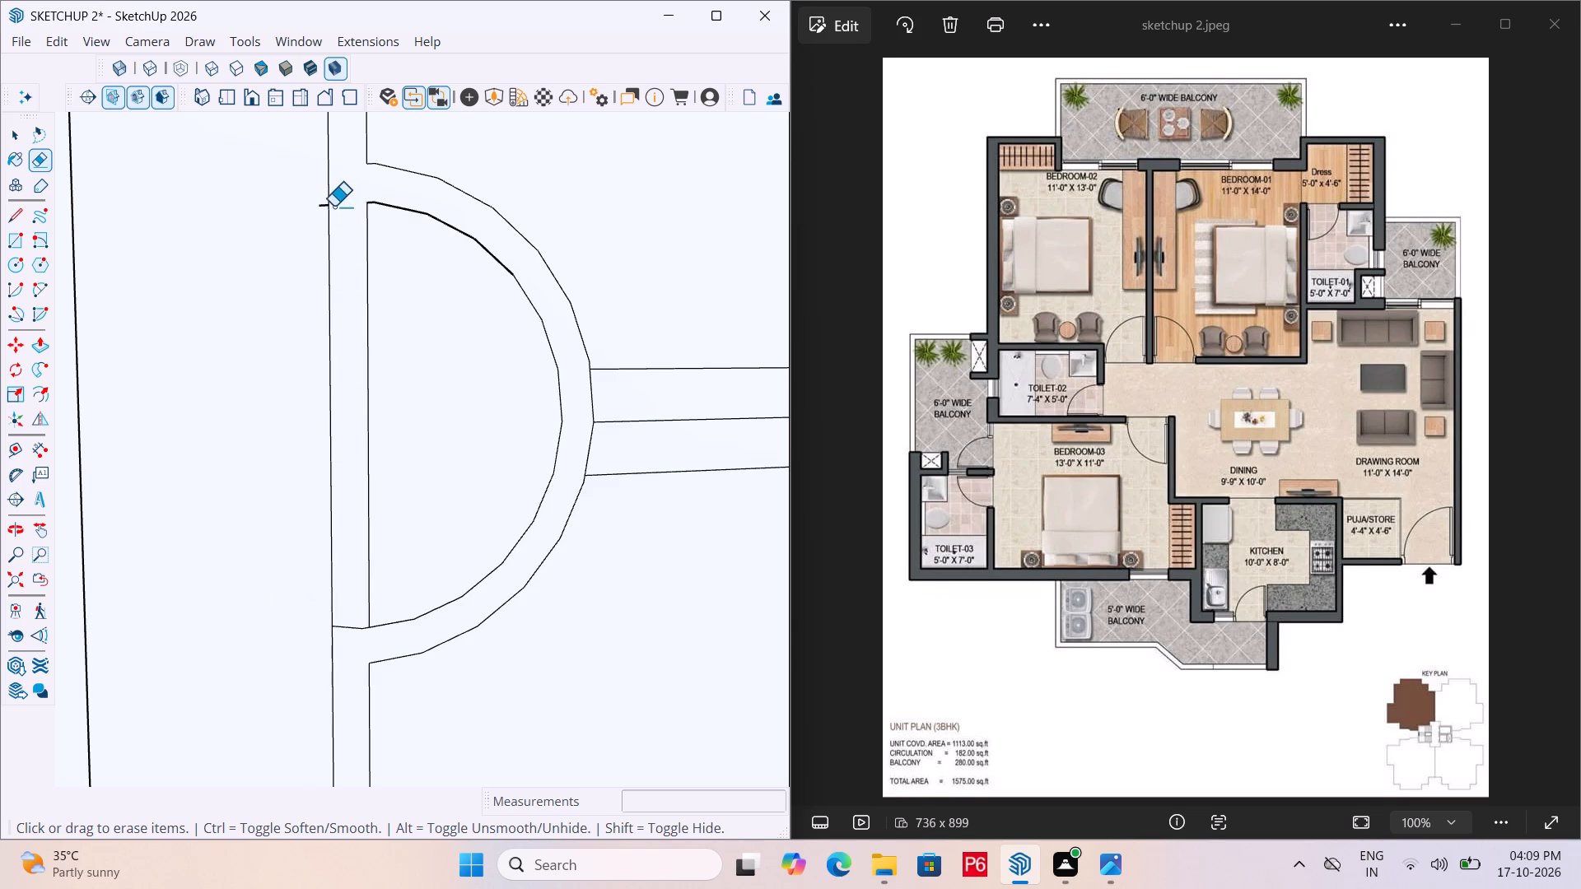
pyautogui.click(321, 205)
pyautogui.moveTo(352, 640); pyautogui.dragTo(353, 609)
pyautogui.moveTo(369, 632); pyautogui.dragTo(368, 620)
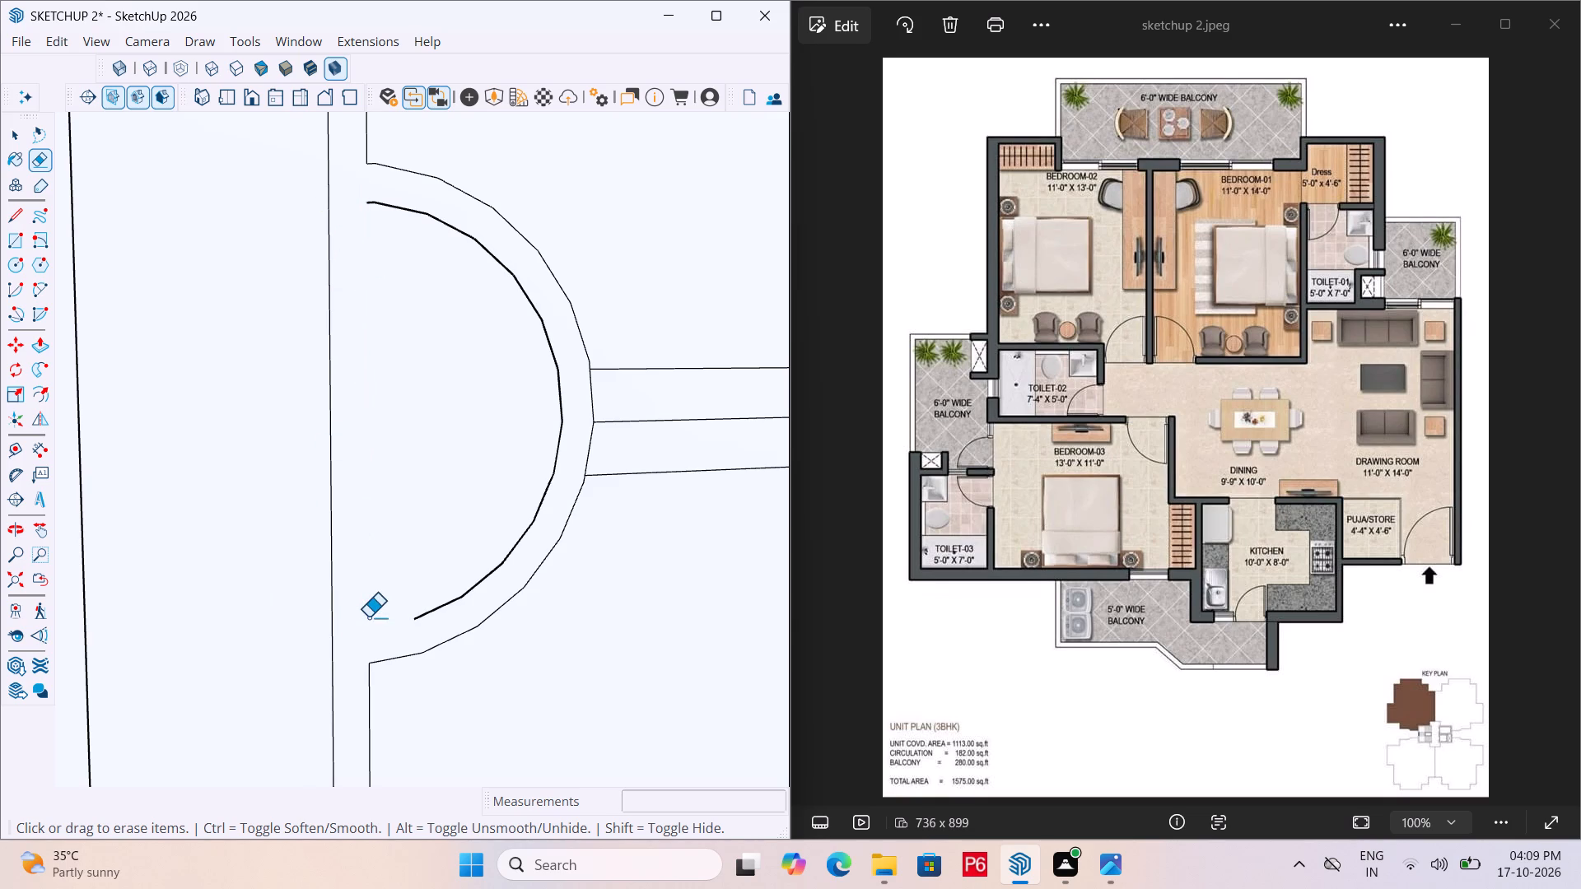
pyautogui.hotkey('ctrl', 'z')
pyautogui.scroll(6, 360, 626)
pyautogui.click(367, 623)
# Browse the Solid Colors material collection for a colour to paint the door.
pyautogui.scroll(-3, 312, 583)
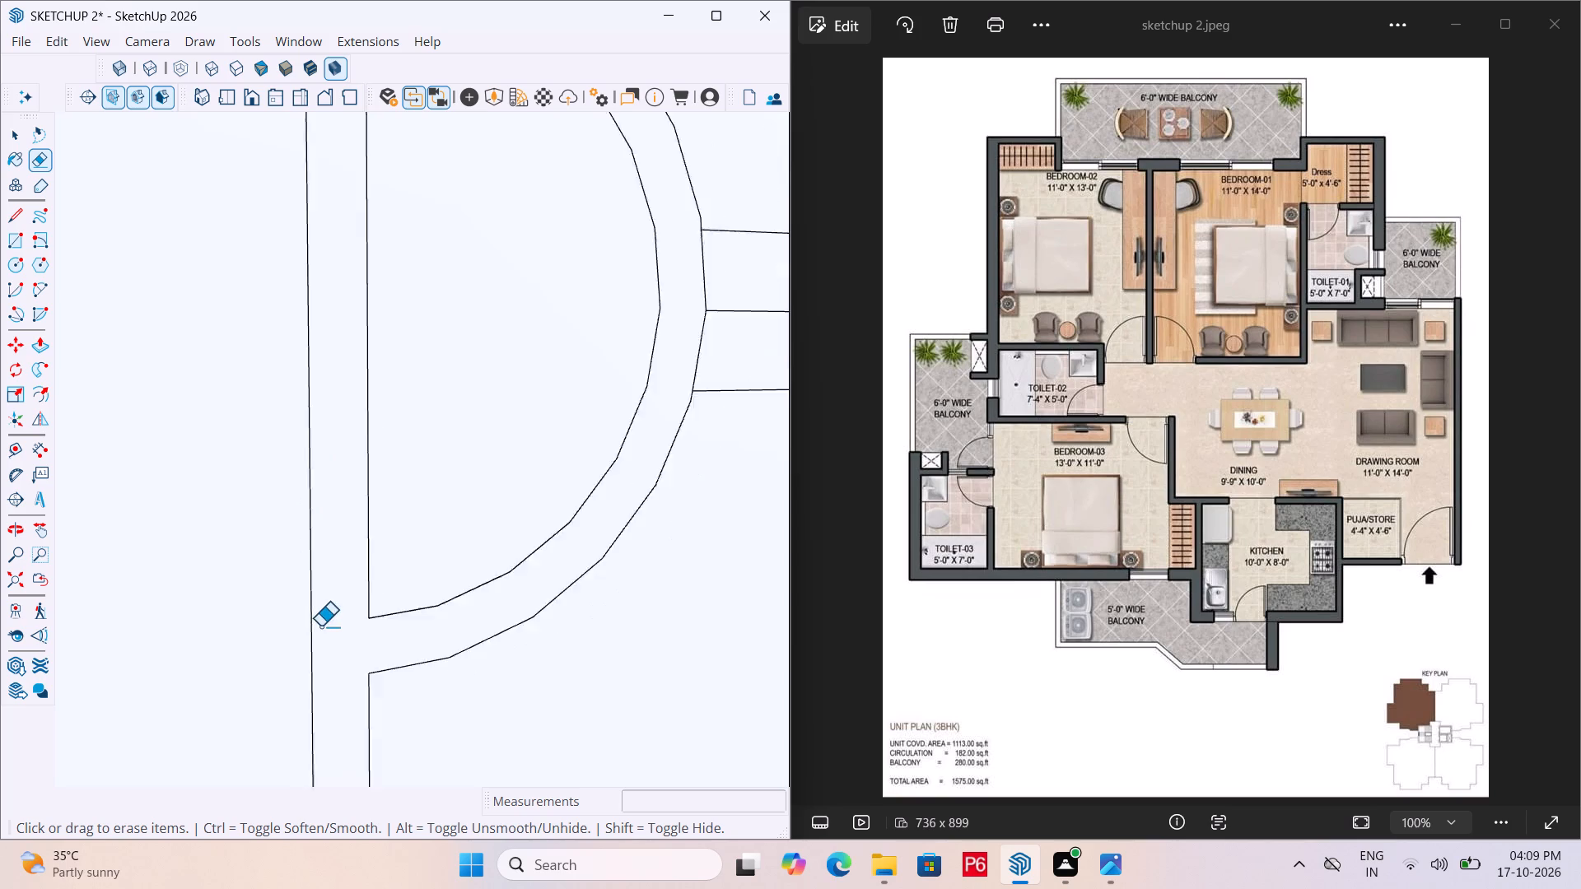
pyautogui.scroll(-4, 320, 626)
pyautogui.scroll(4, 402, 238)
pyautogui.scroll(-6, 437, 230)
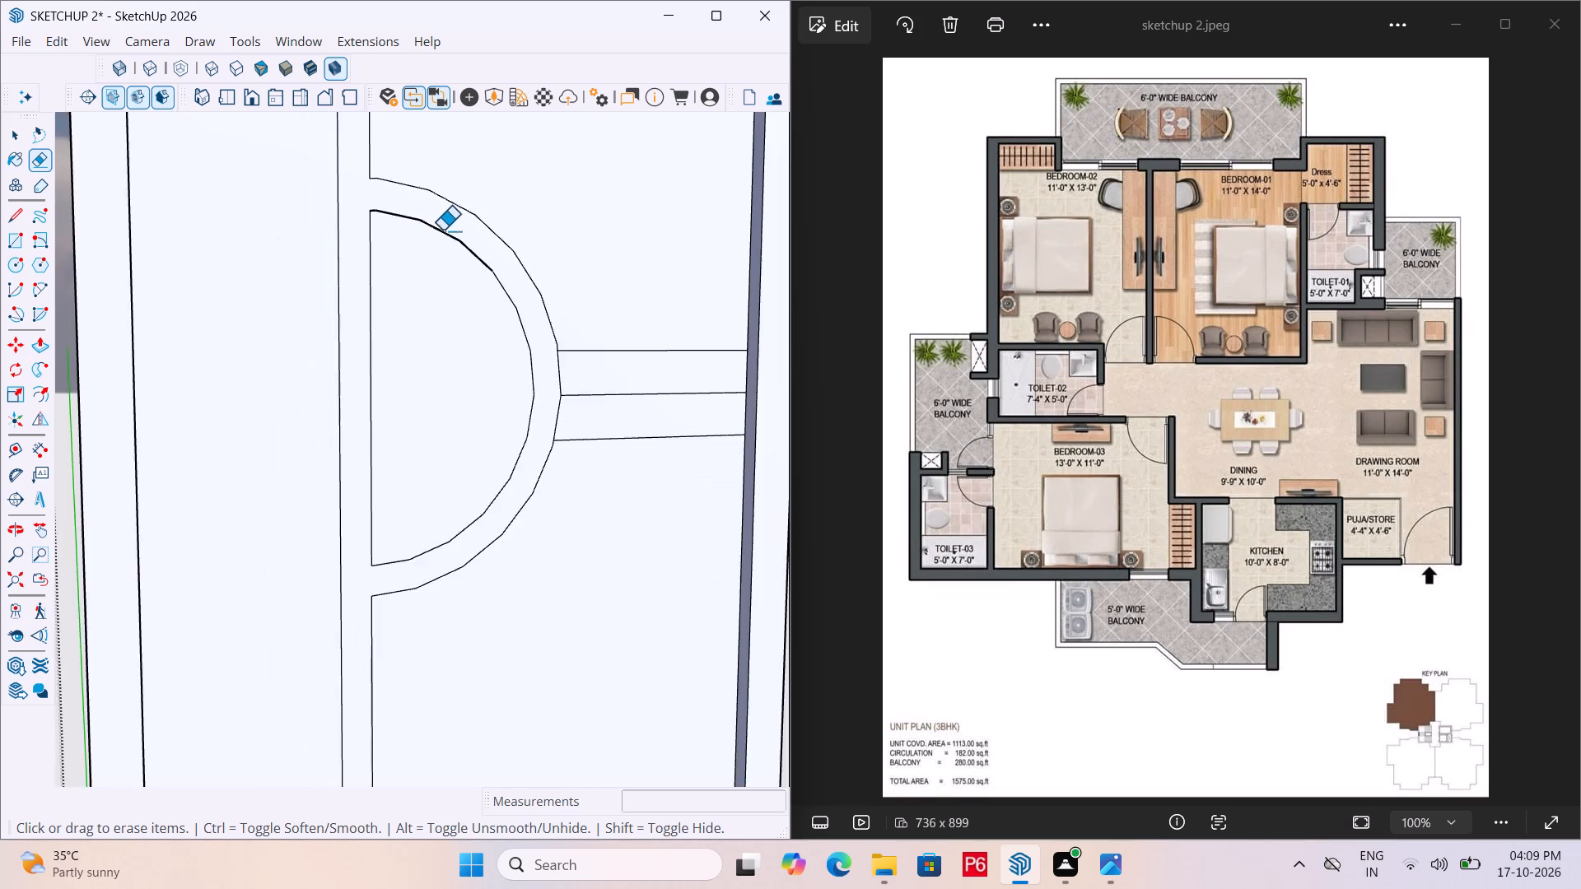
pyautogui.scroll(-3, 496, 240)
pyautogui.scroll(-3, 565, 407)
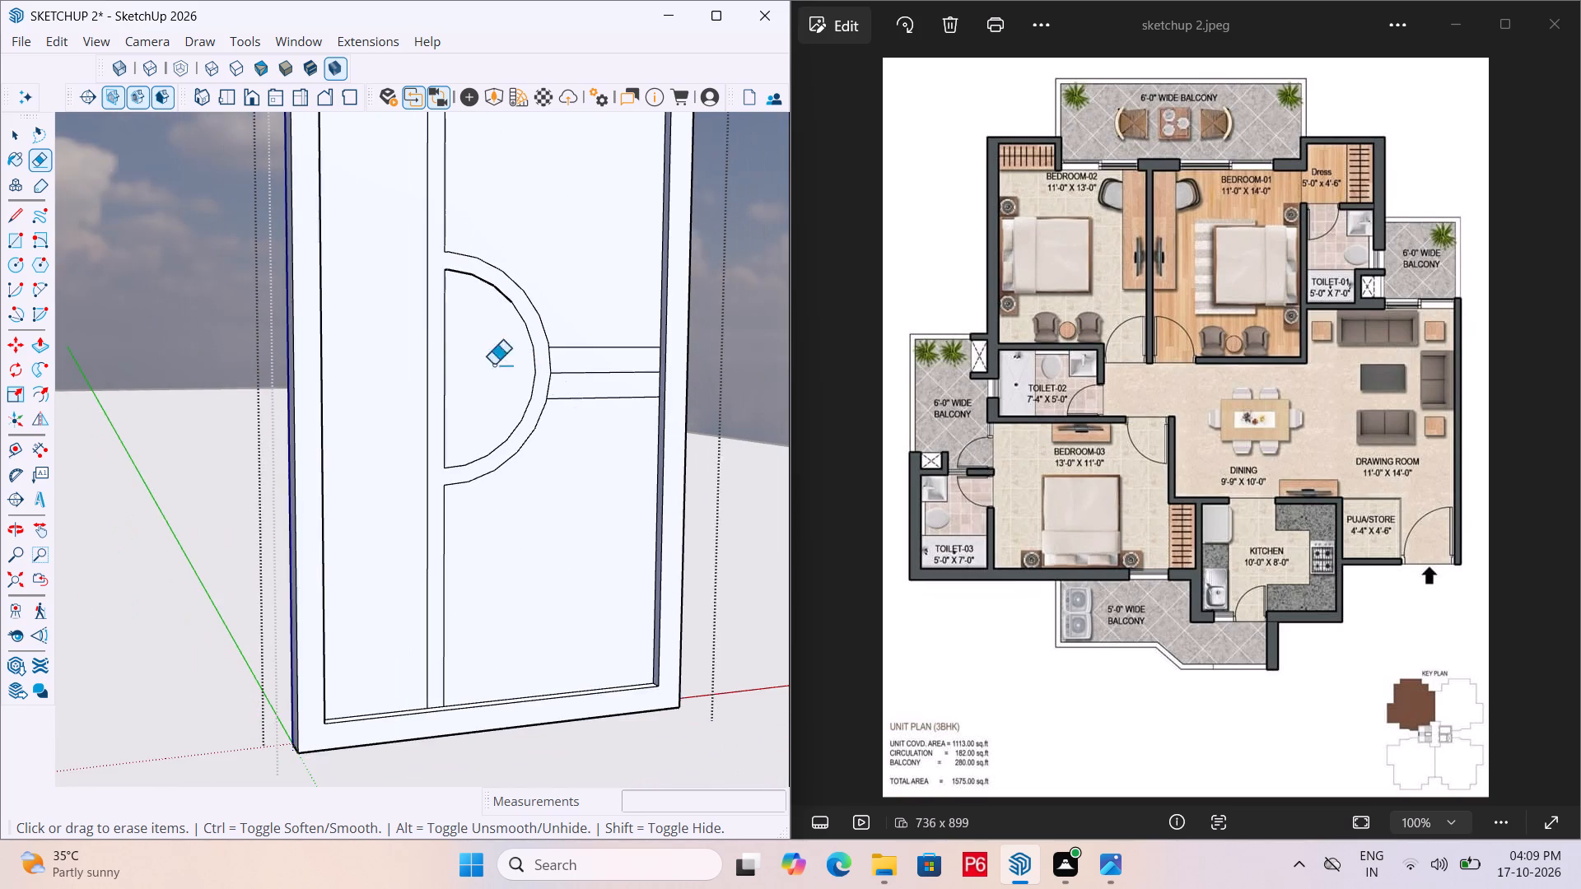
pyautogui.scroll(-6, 422, 370)
pyautogui.scroll(2, 409, 267)
pyautogui.press('b')
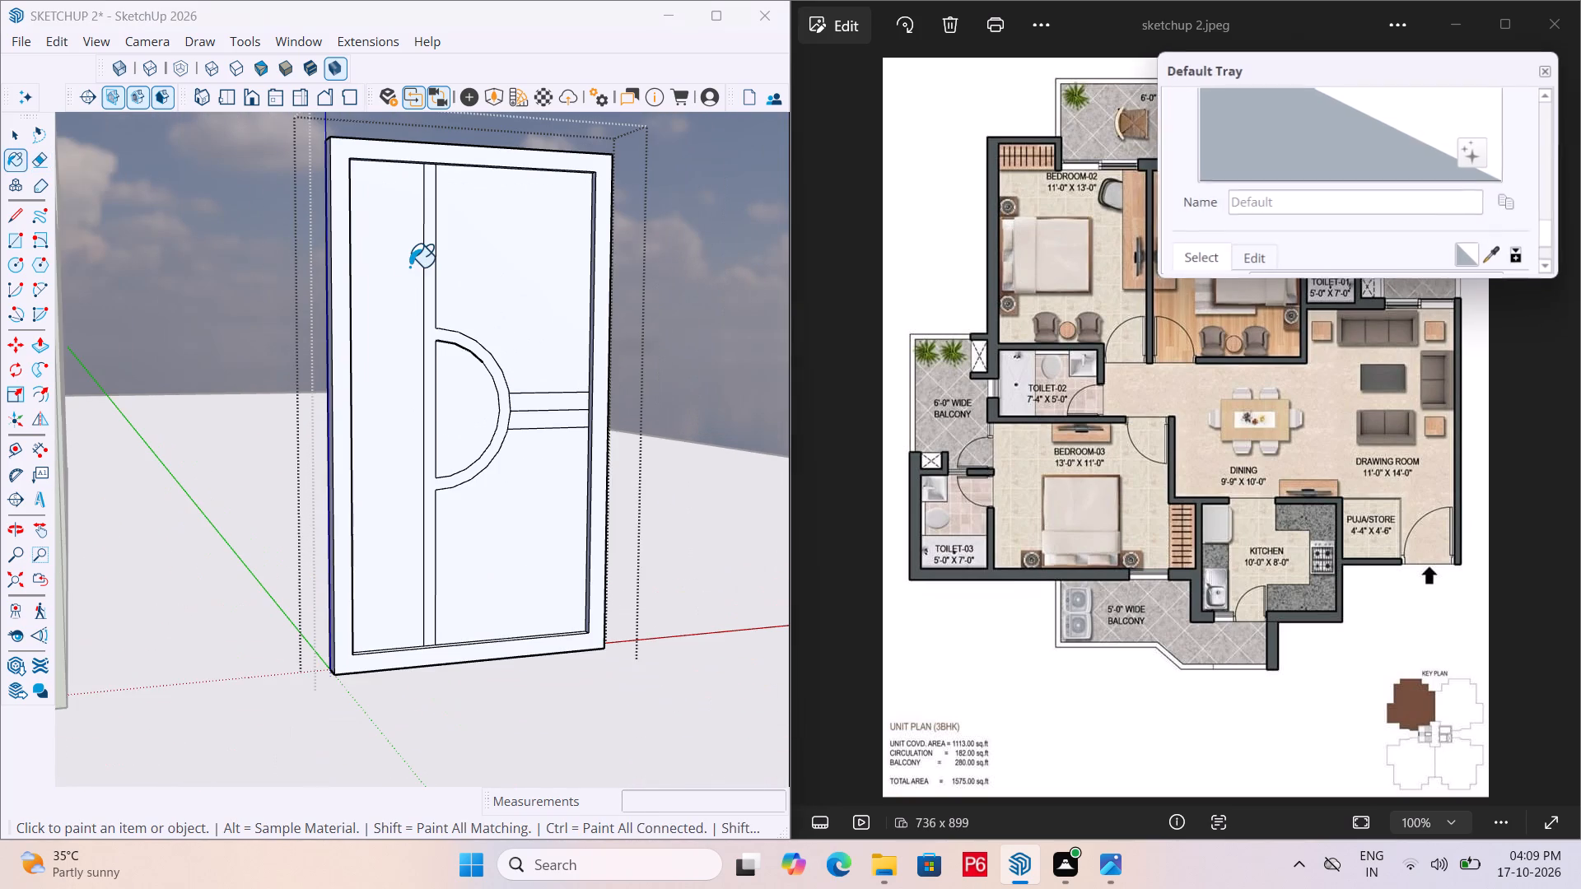
pyautogui.scroll(-5, 1333, 207)
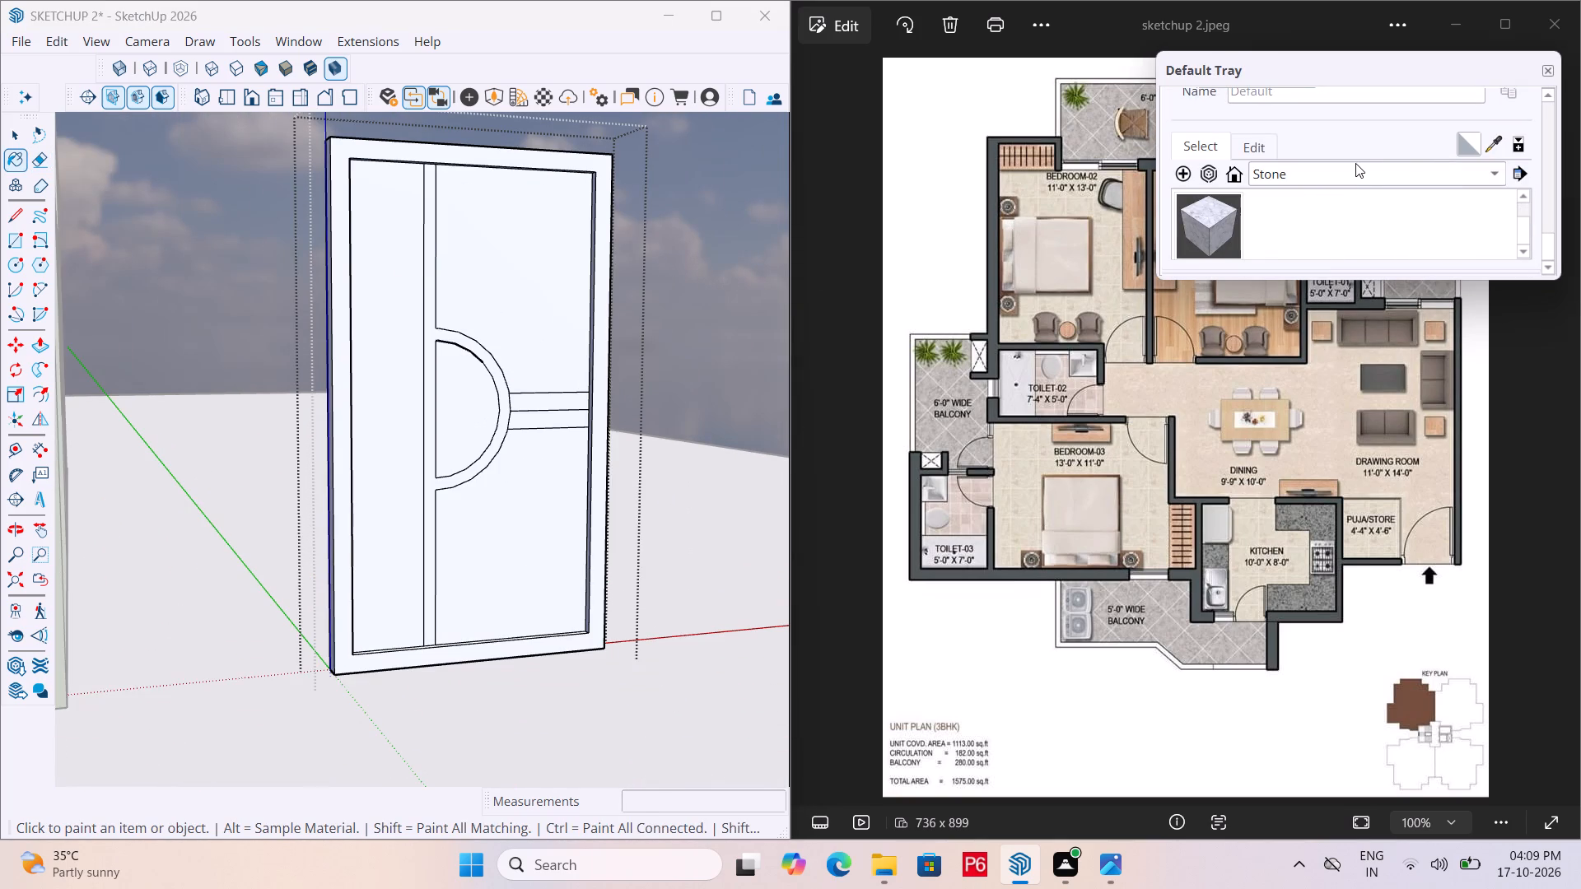
pyautogui.scroll(7, 1363, 177)
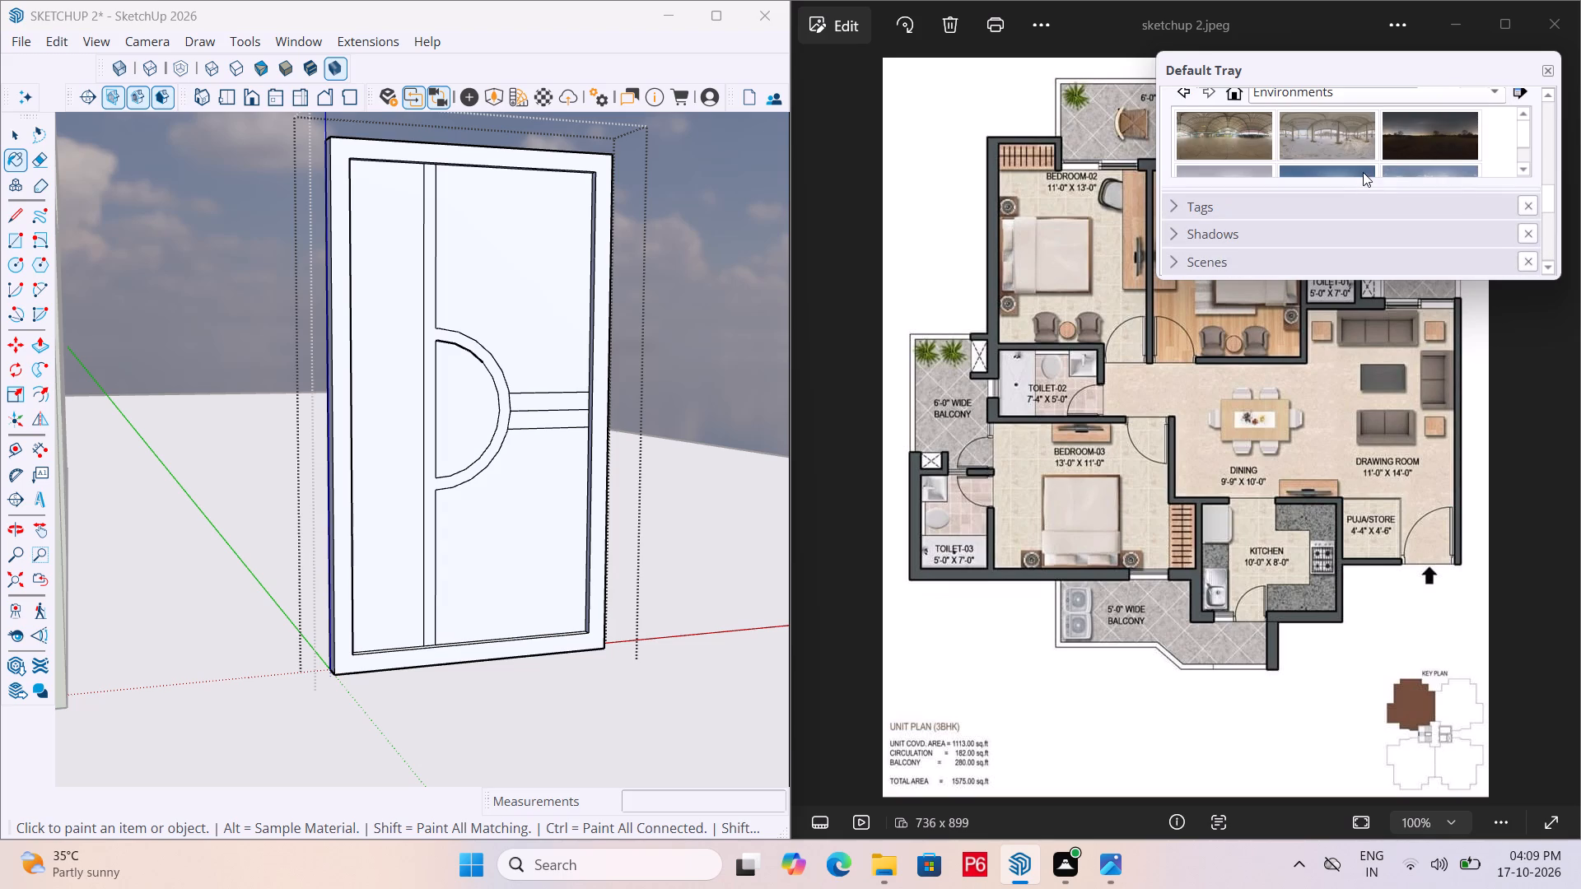
pyautogui.scroll(-13, 1371, 160)
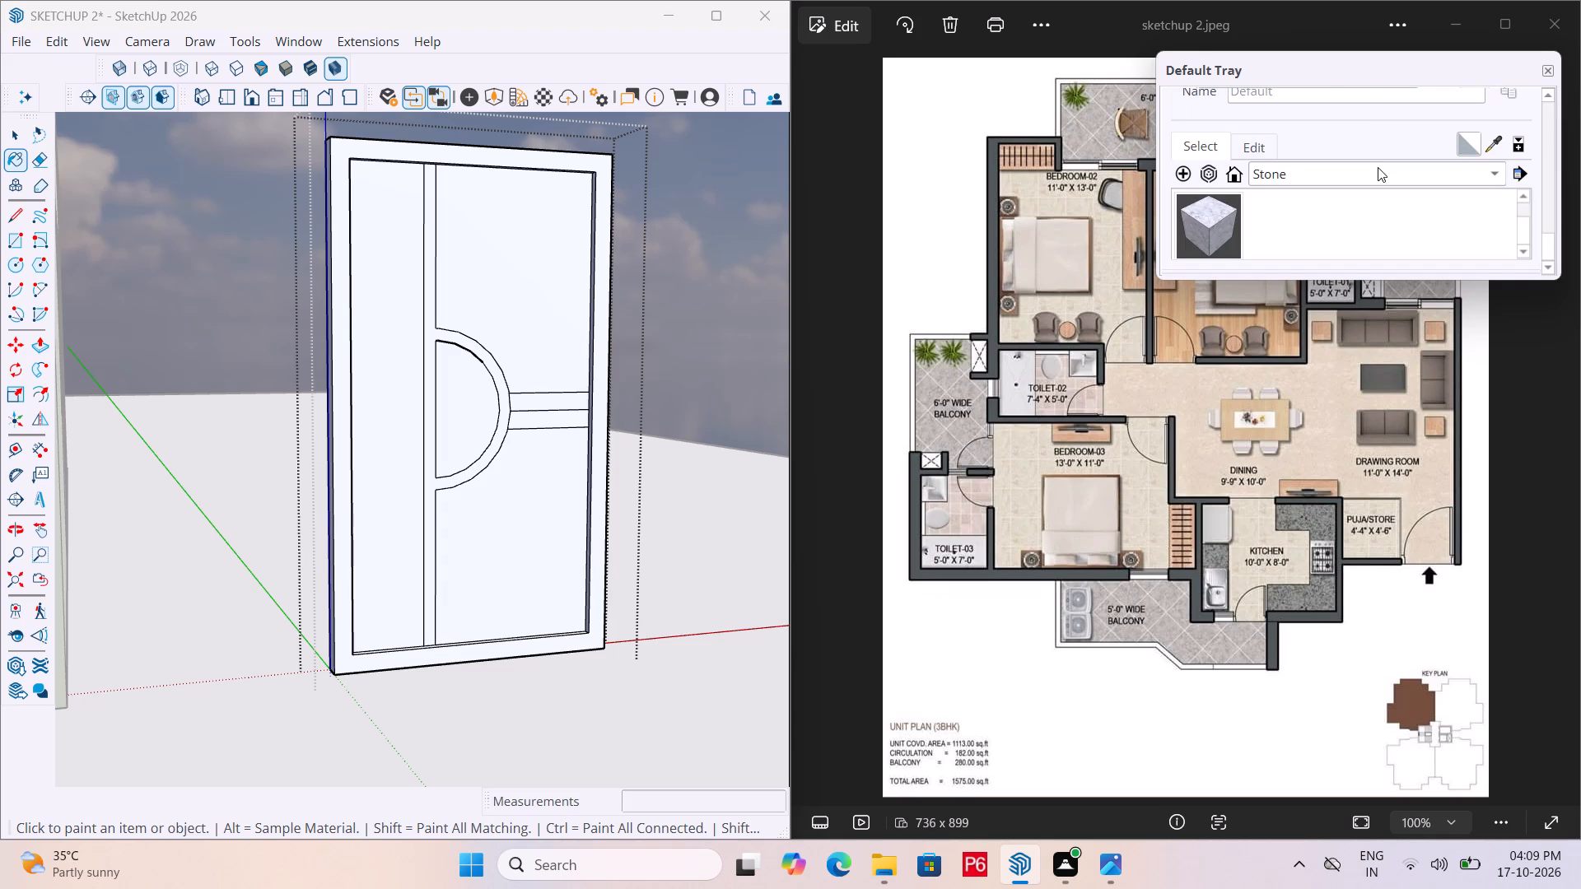
pyautogui.click(1368, 175)
pyautogui.click(1318, 222)
pyautogui.scroll(-6, 1378, 182)
pyautogui.scroll(-6, 1456, 235)
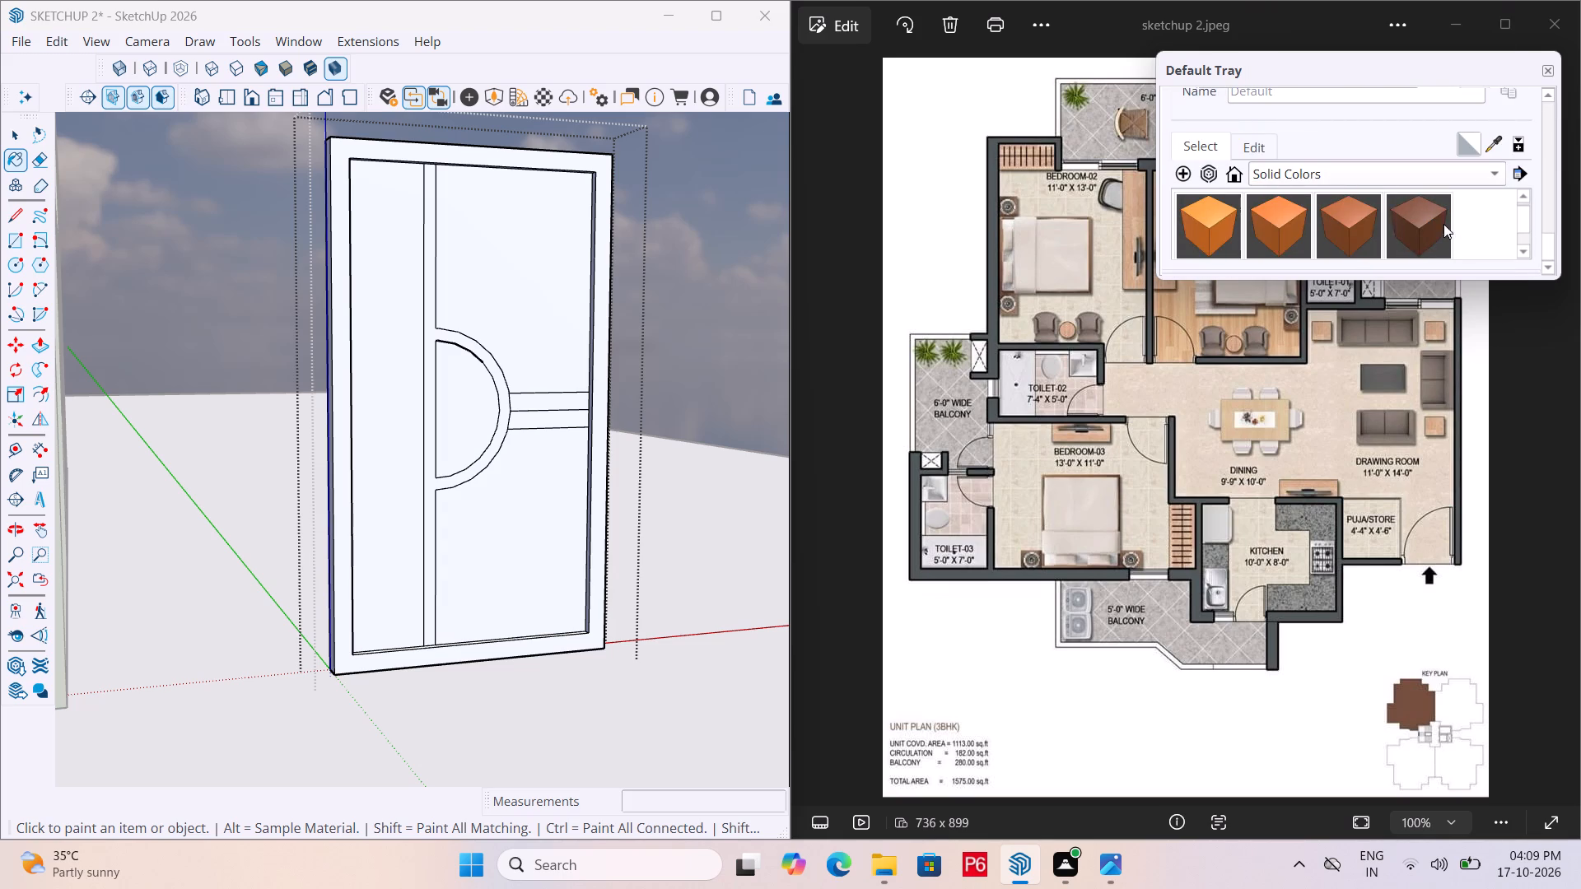
pyautogui.scroll(-10, 1413, 200)
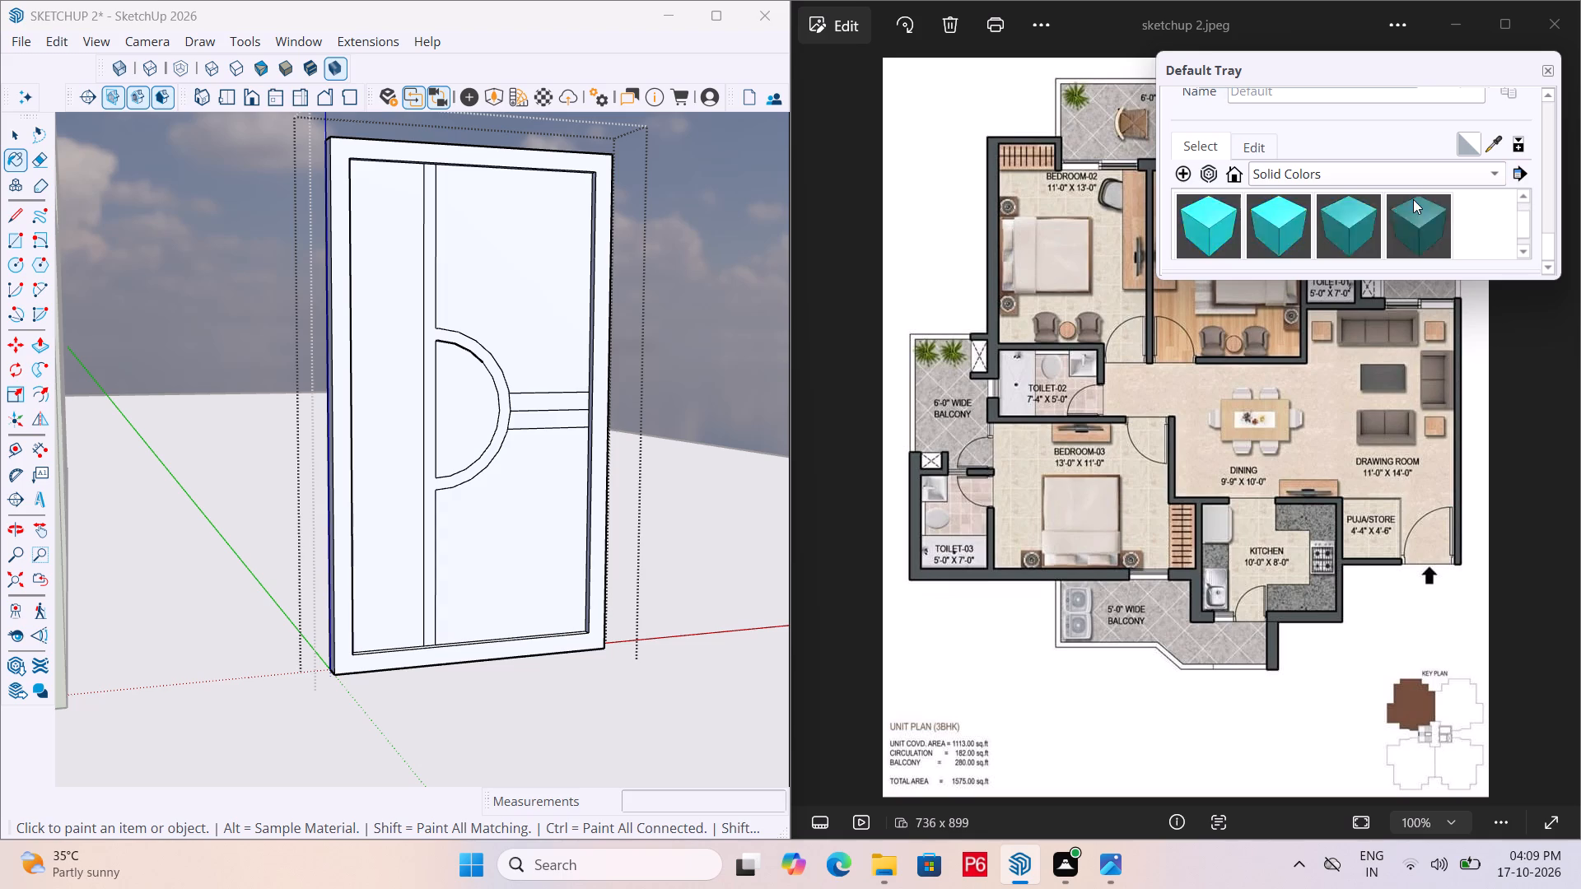
pyautogui.scroll(-10, 1413, 199)
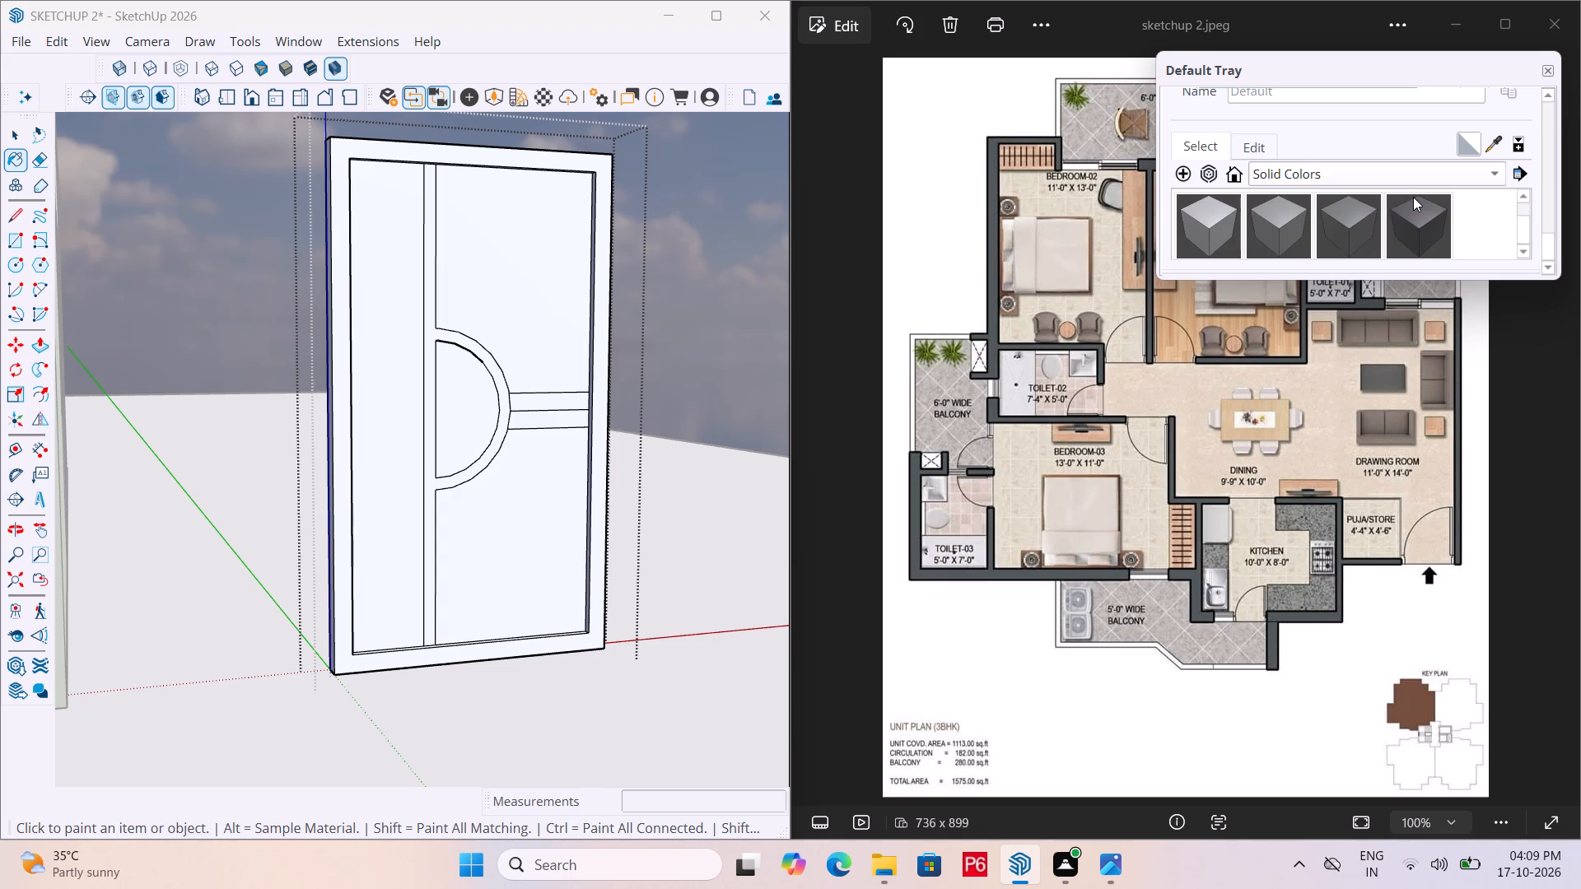
pyautogui.scroll(-5, 1413, 197)
pyautogui.scroll(3, 1358, 206)
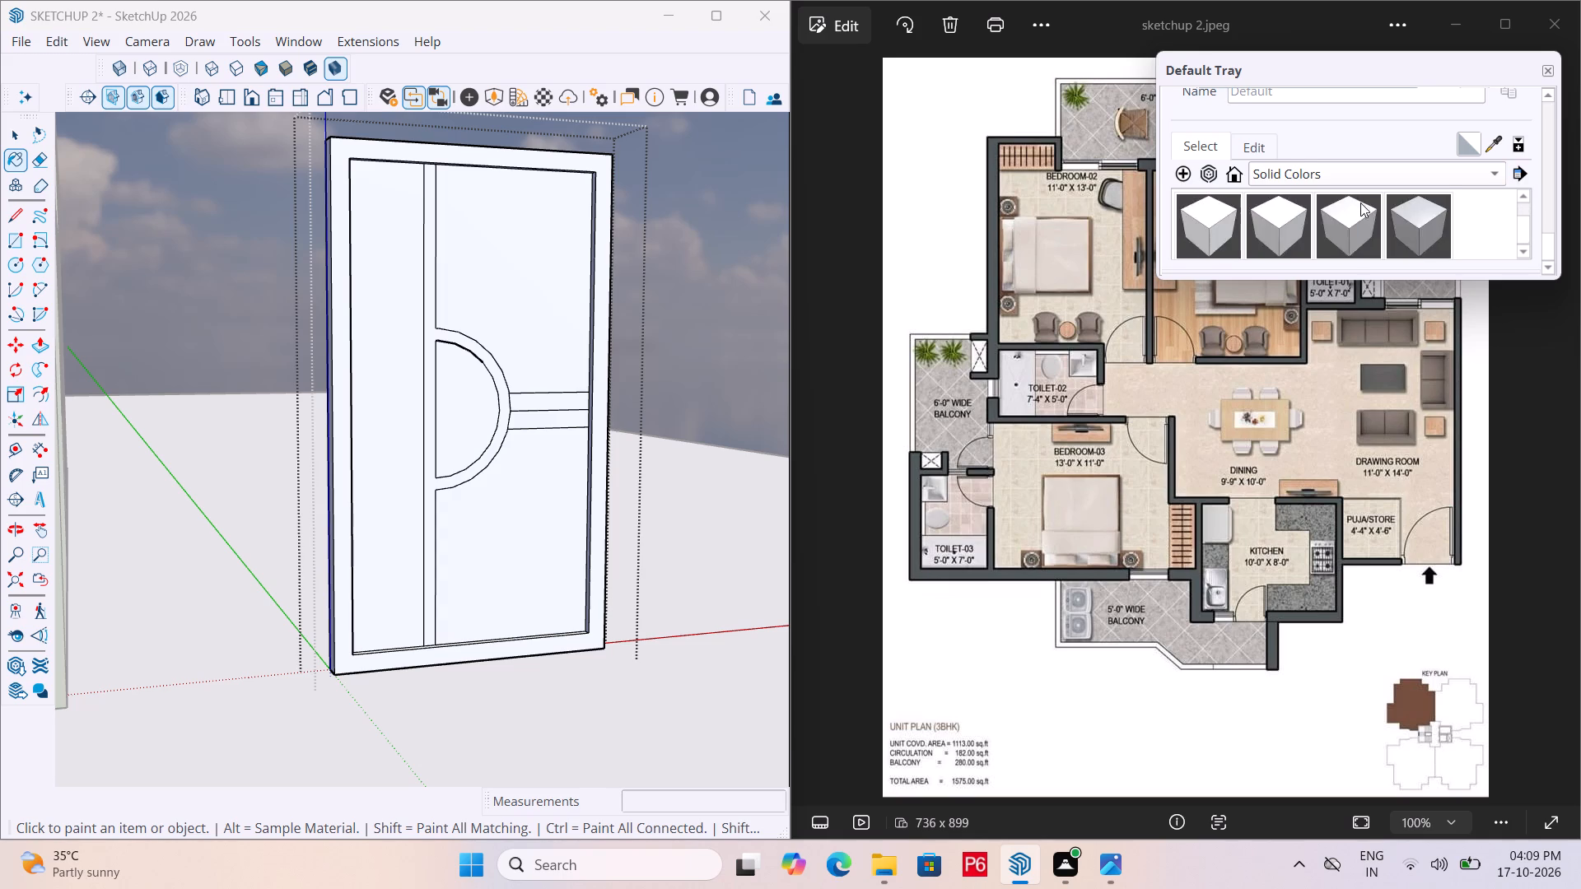
pyautogui.scroll(7, 1360, 202)
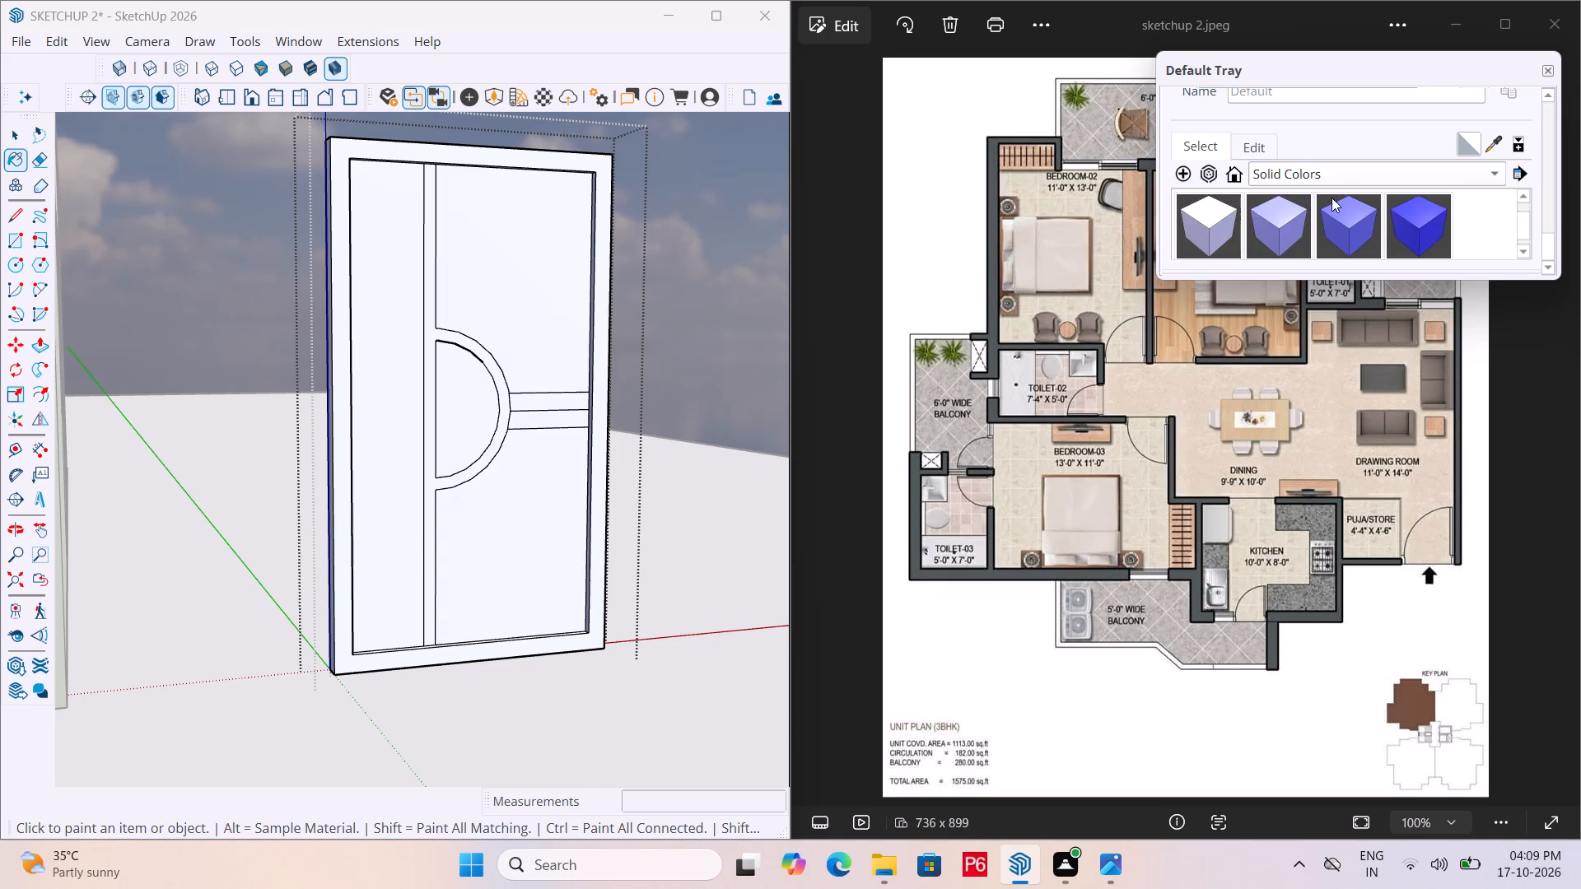
pyautogui.scroll(6, 1315, 221)
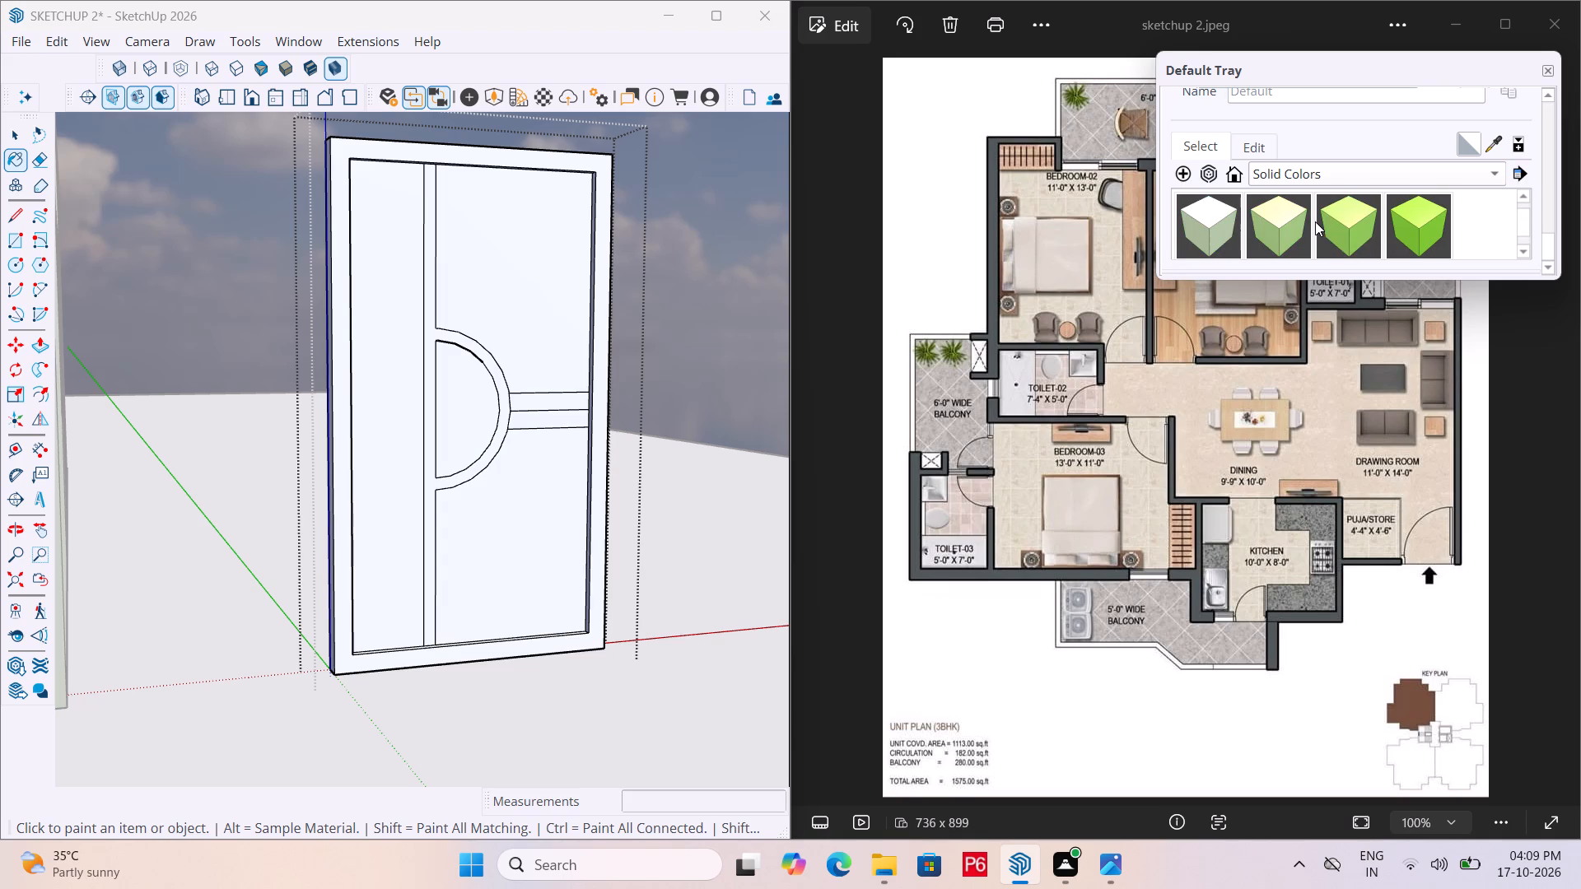
pyautogui.scroll(3, 1315, 221)
# Paint the door's outer frame with the reddish-brown Wood_Veneer_15_TK material from the Wood collection.
pyautogui.click(1335, 180)
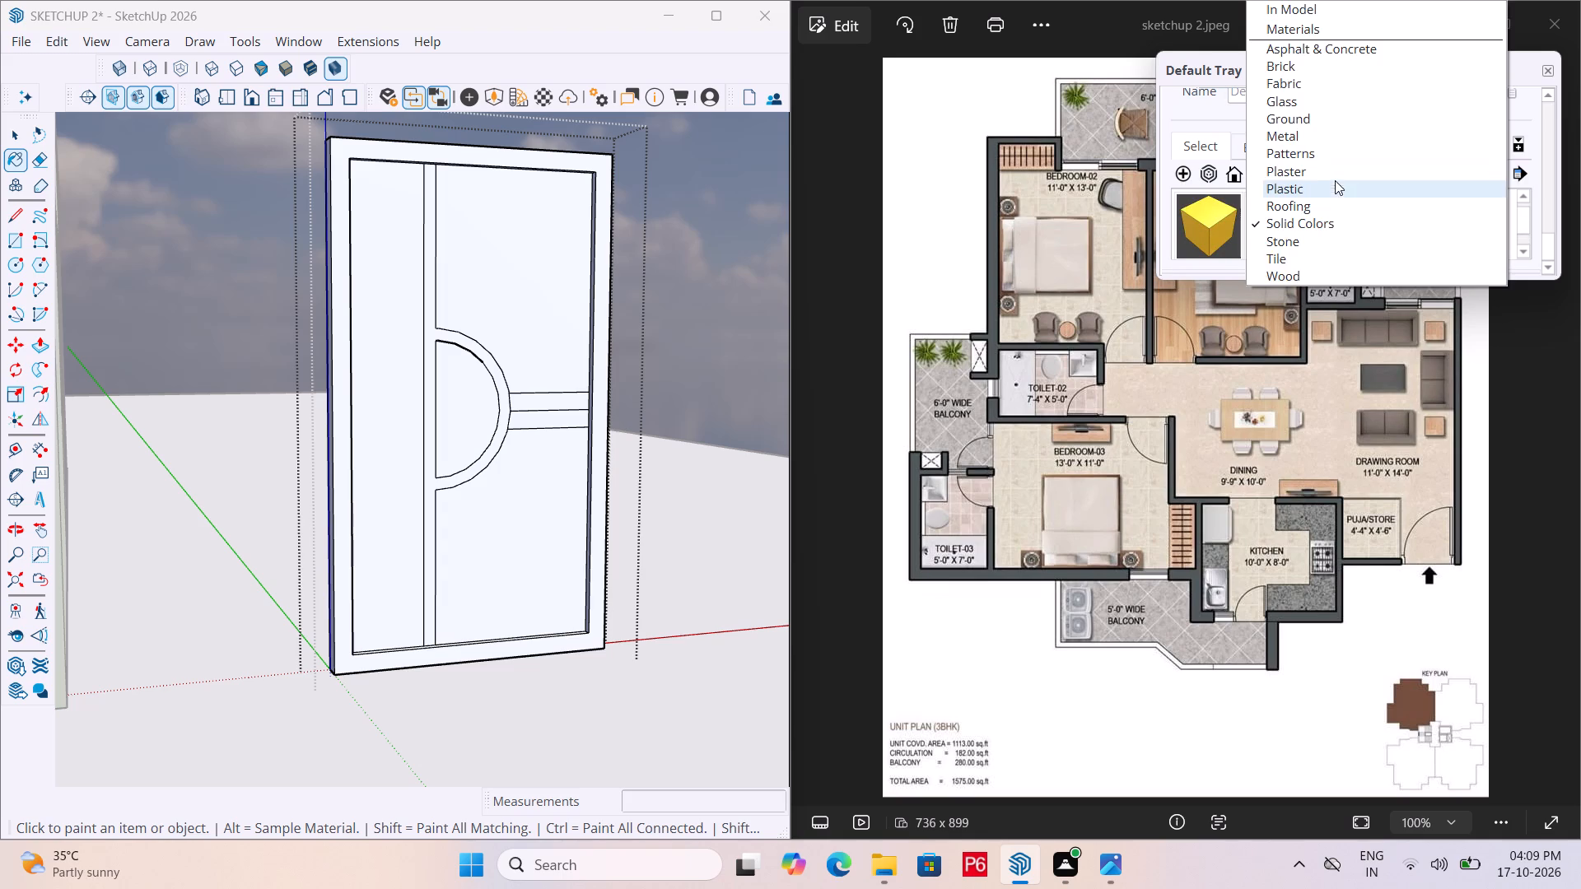
pyautogui.click(1290, 274)
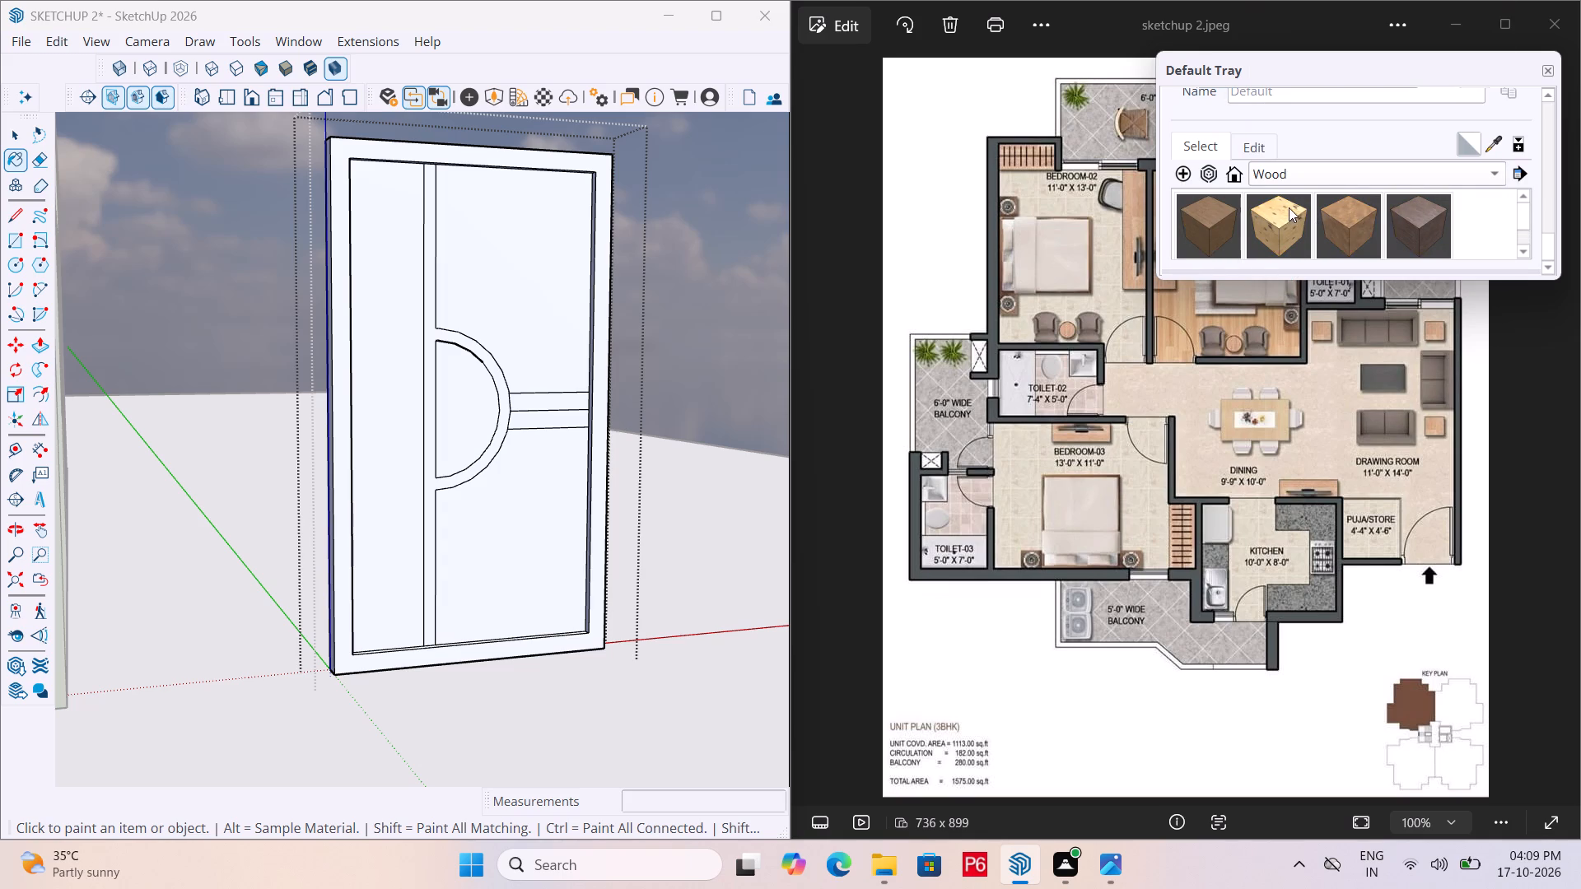
pyautogui.scroll(-5, 1288, 208)
pyautogui.click(1276, 224)
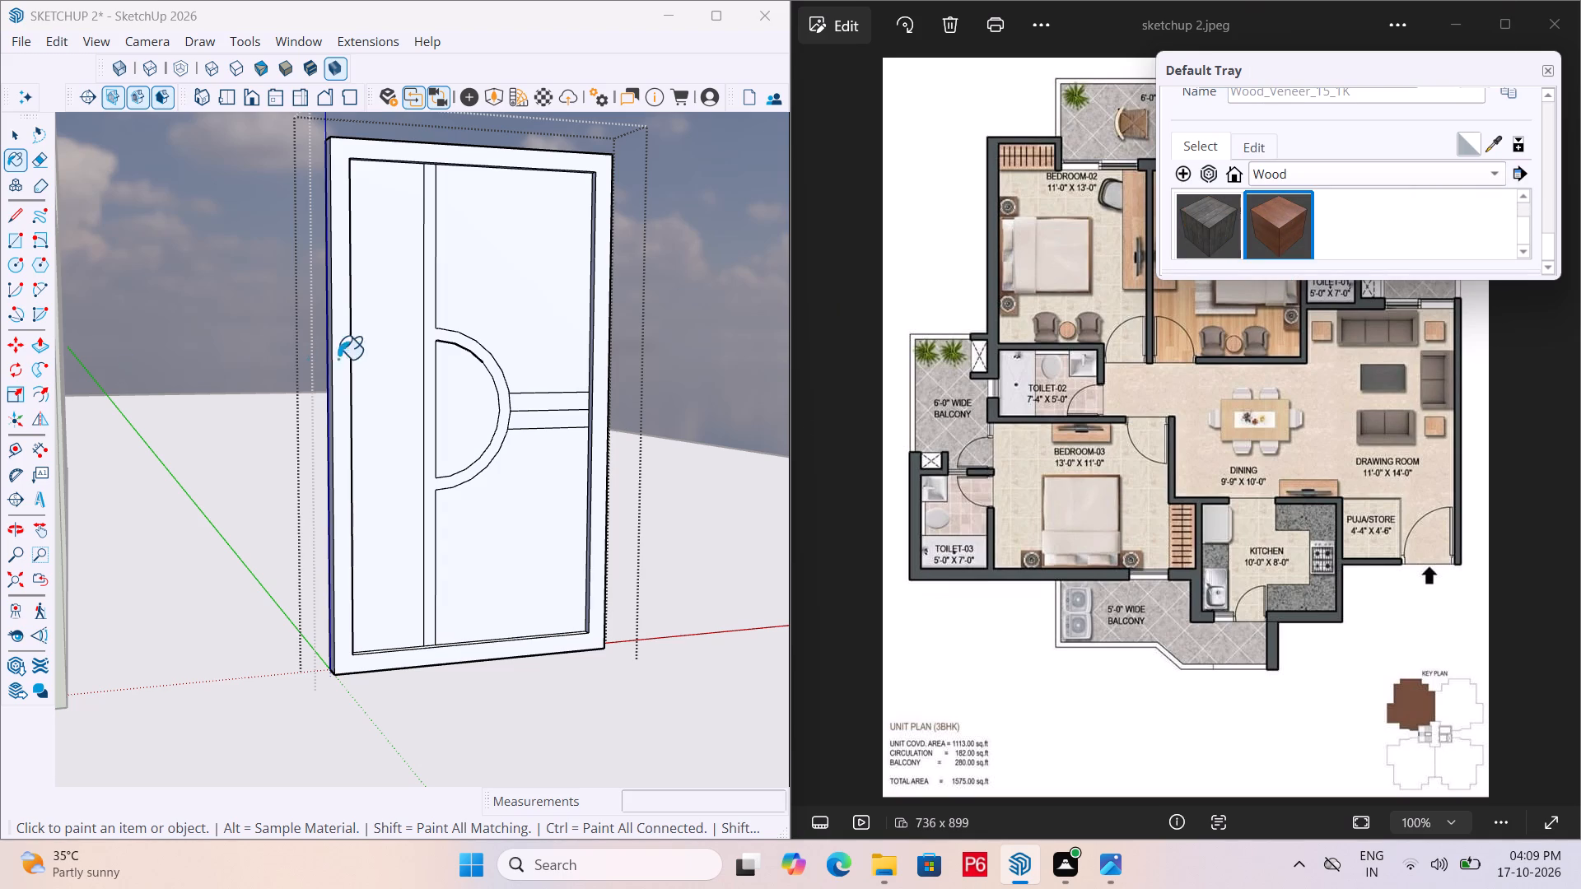
pyautogui.click(333, 361)
pyautogui.moveTo(342, 300); pyautogui.dragTo(382, 365, button='middle')
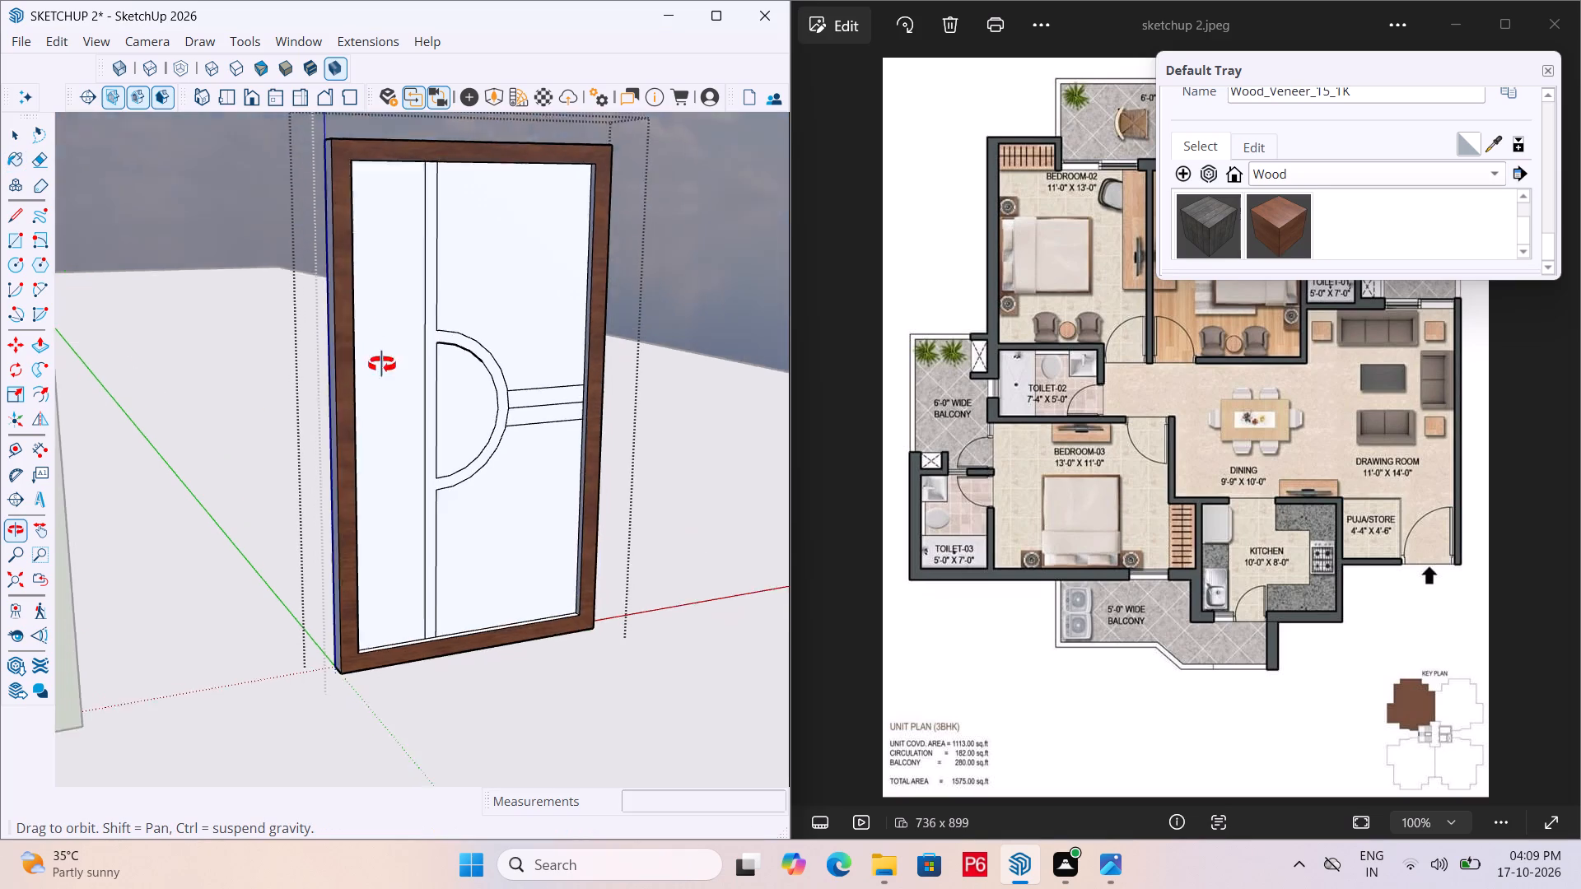
# Paint the recessed panels on the back of the door, including the half-circle's interior, with Wood_Veneer_15_TK.
pyautogui.moveTo(382, 365); pyautogui.dragTo(577, 524, button='middle')
pyautogui.scroll(-6, 368, 316)
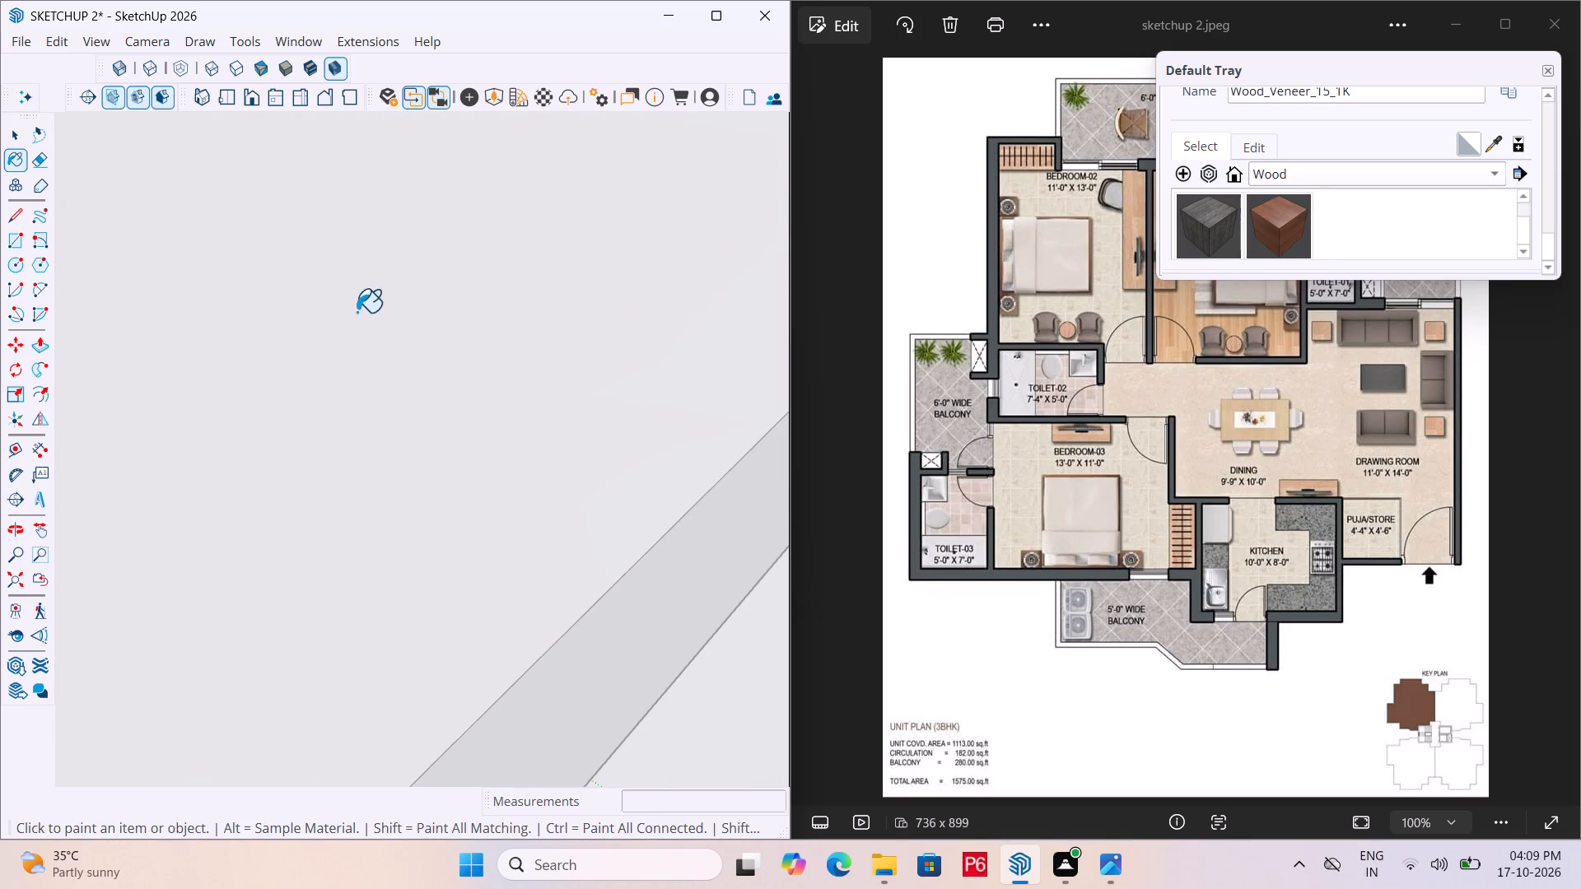
pyautogui.scroll(-8, 399, 264)
pyautogui.scroll(-16, 543, 275)
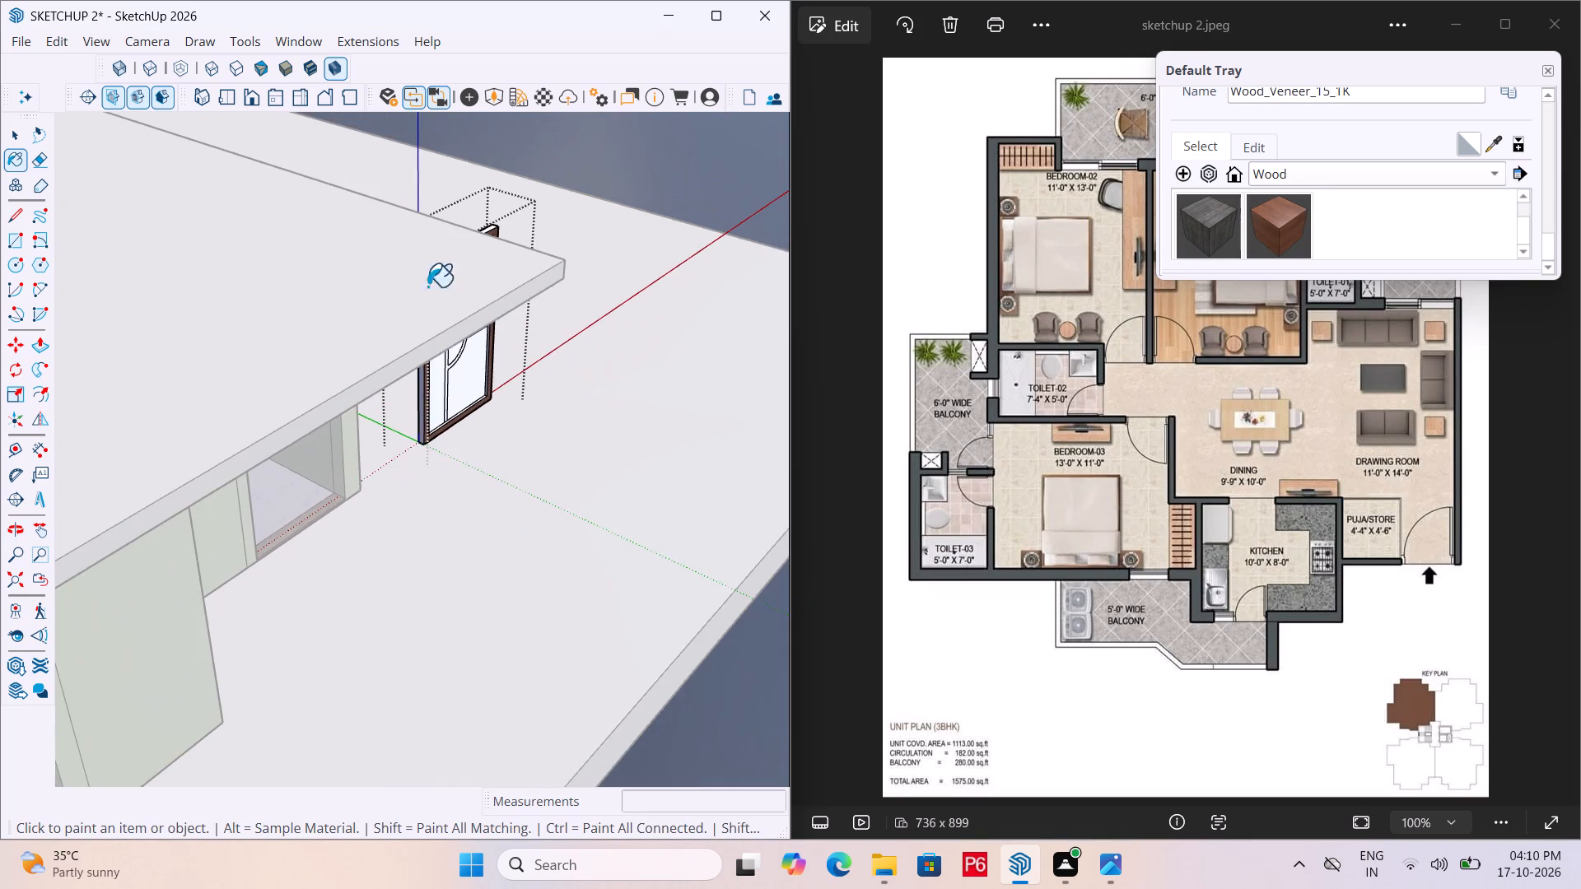
pyautogui.moveTo(581, 285); pyautogui.dragTo(21, 301, button='middle')
pyautogui.moveTo(730, 348); pyautogui.dragTo(288, 360, button='middle')
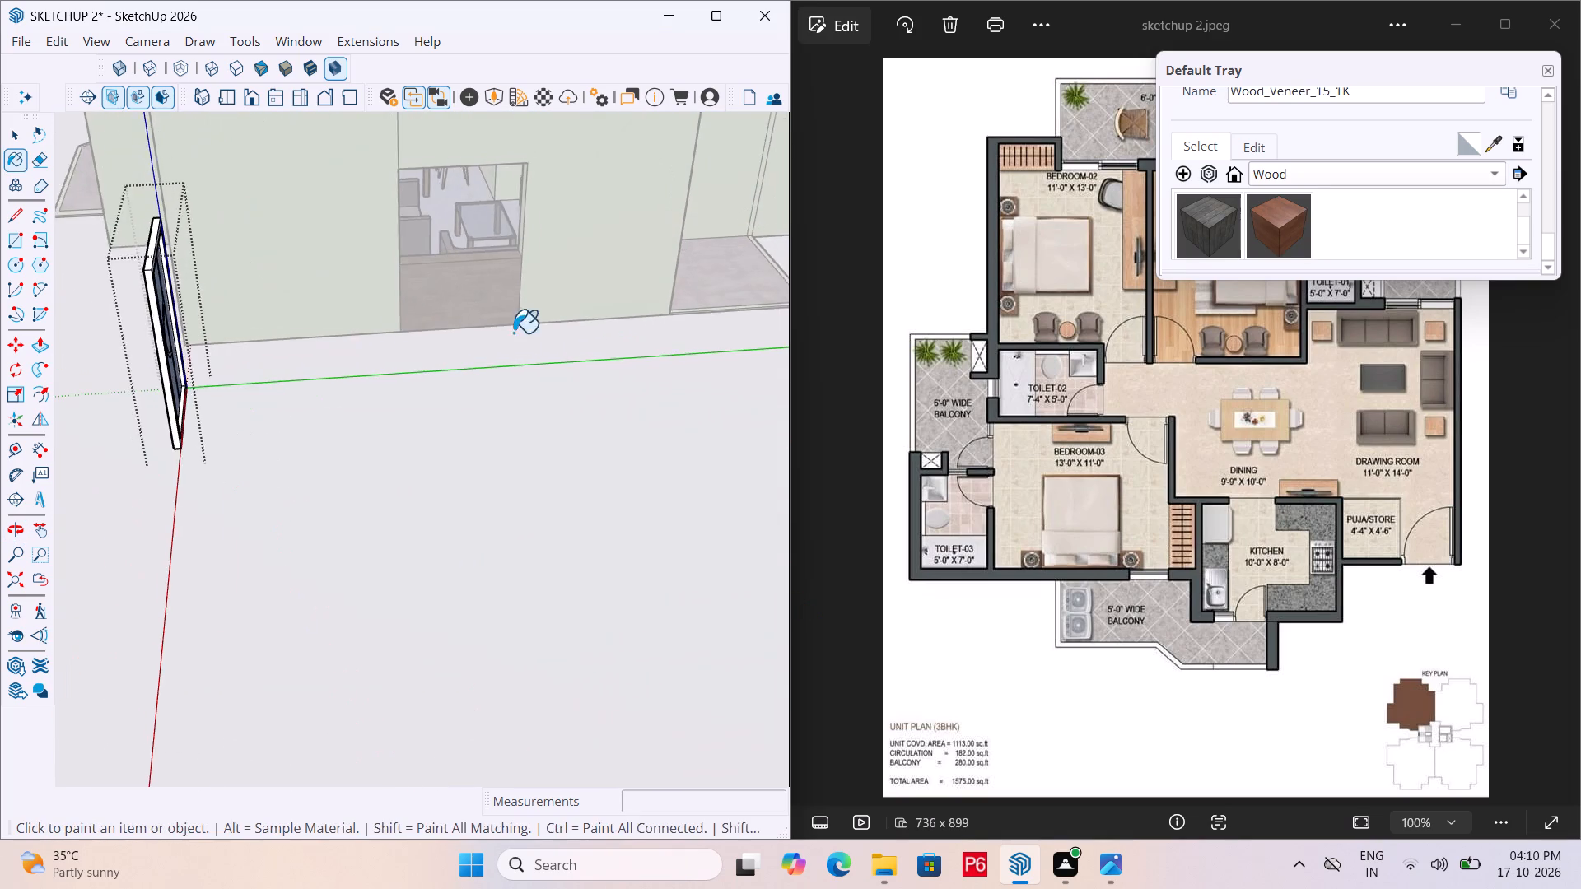
pyautogui.scroll(-6, 672, 344)
pyautogui.moveTo(693, 356); pyautogui.dragTo(64, 271, button='middle')
pyautogui.scroll(13, 35, 175)
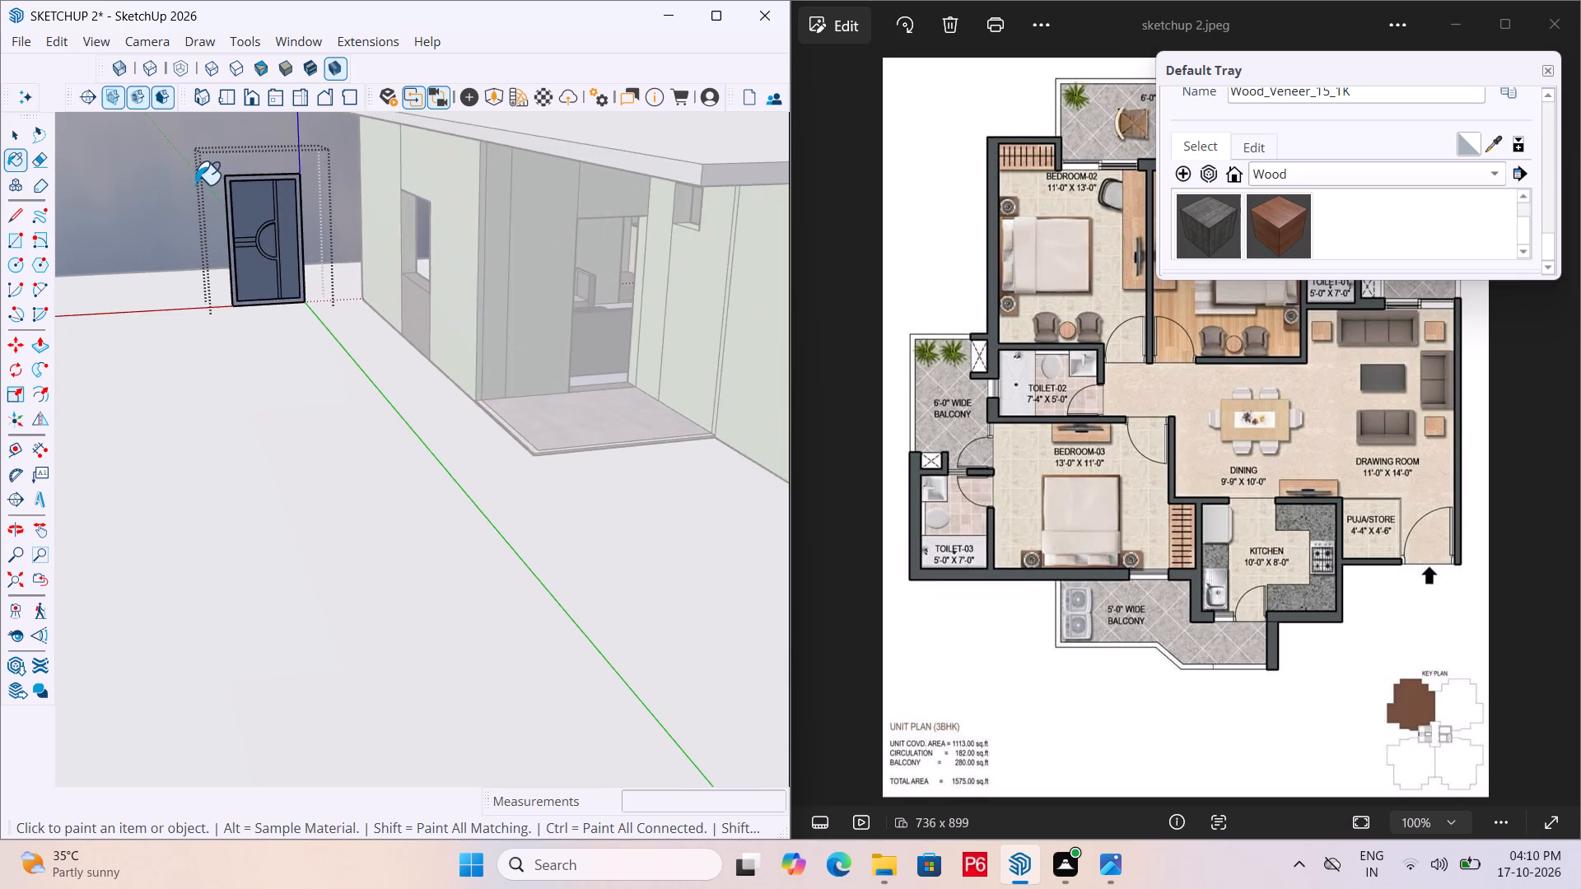
pyautogui.scroll(10, 195, 184)
pyautogui.click(291, 225)
pyautogui.click(231, 221)
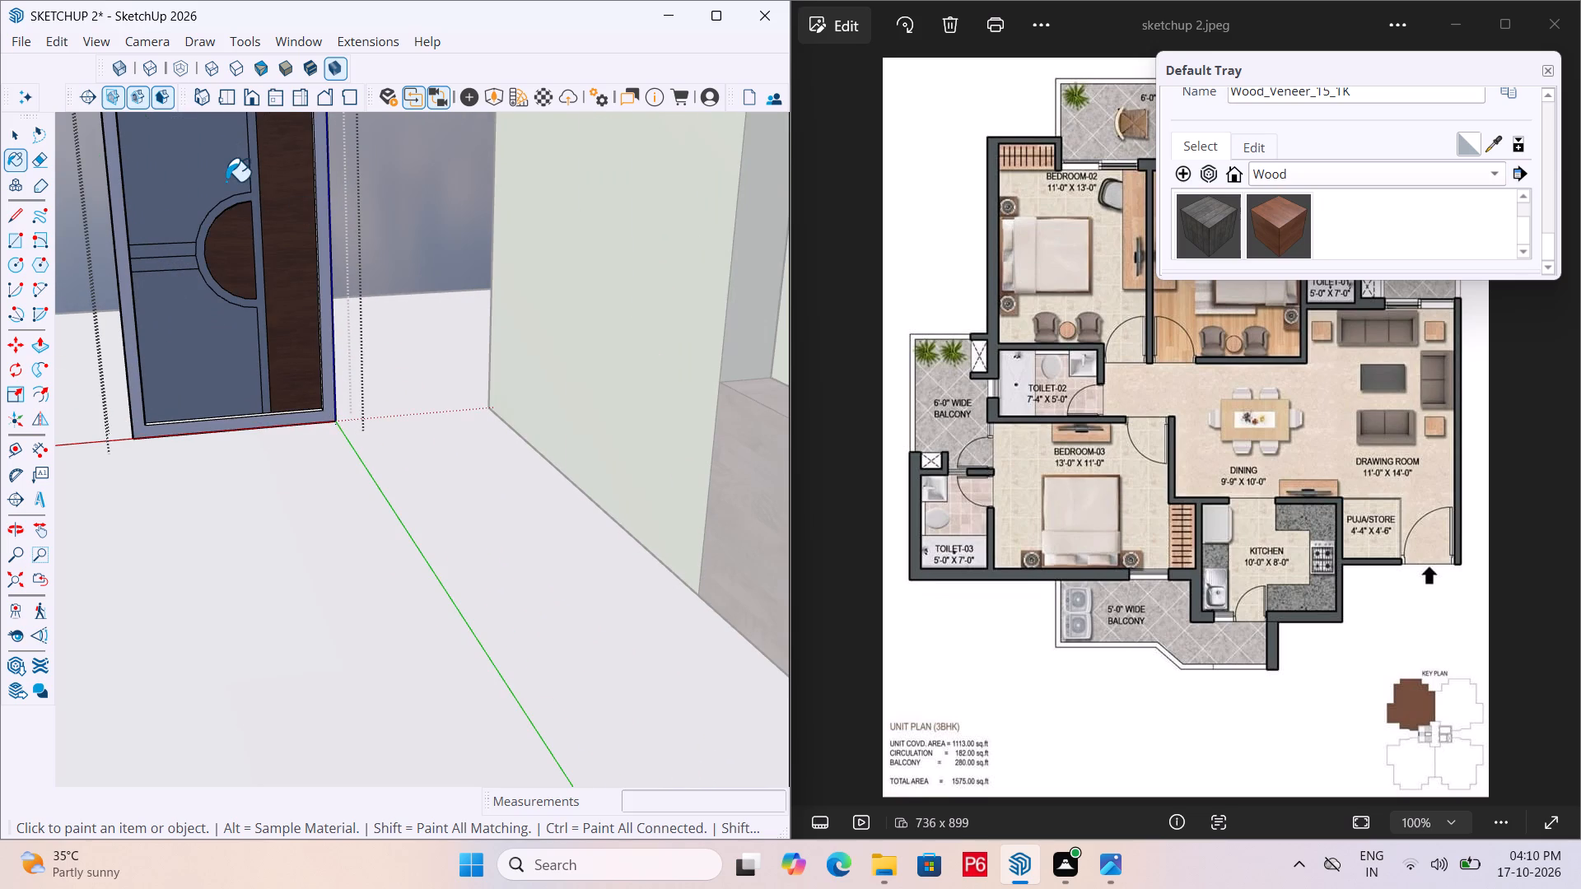
pyautogui.click(226, 181)
pyautogui.moveTo(175, 291); pyautogui.dragTo(175, 282)
# Paint the back face of the door frame and the frame's inner side and bottom edges with Wood_Veneer_15_TK.
pyautogui.scroll(-1, 126, 230)
pyautogui.moveTo(134, 243); pyautogui.dragTo(139, 246, button='middle')
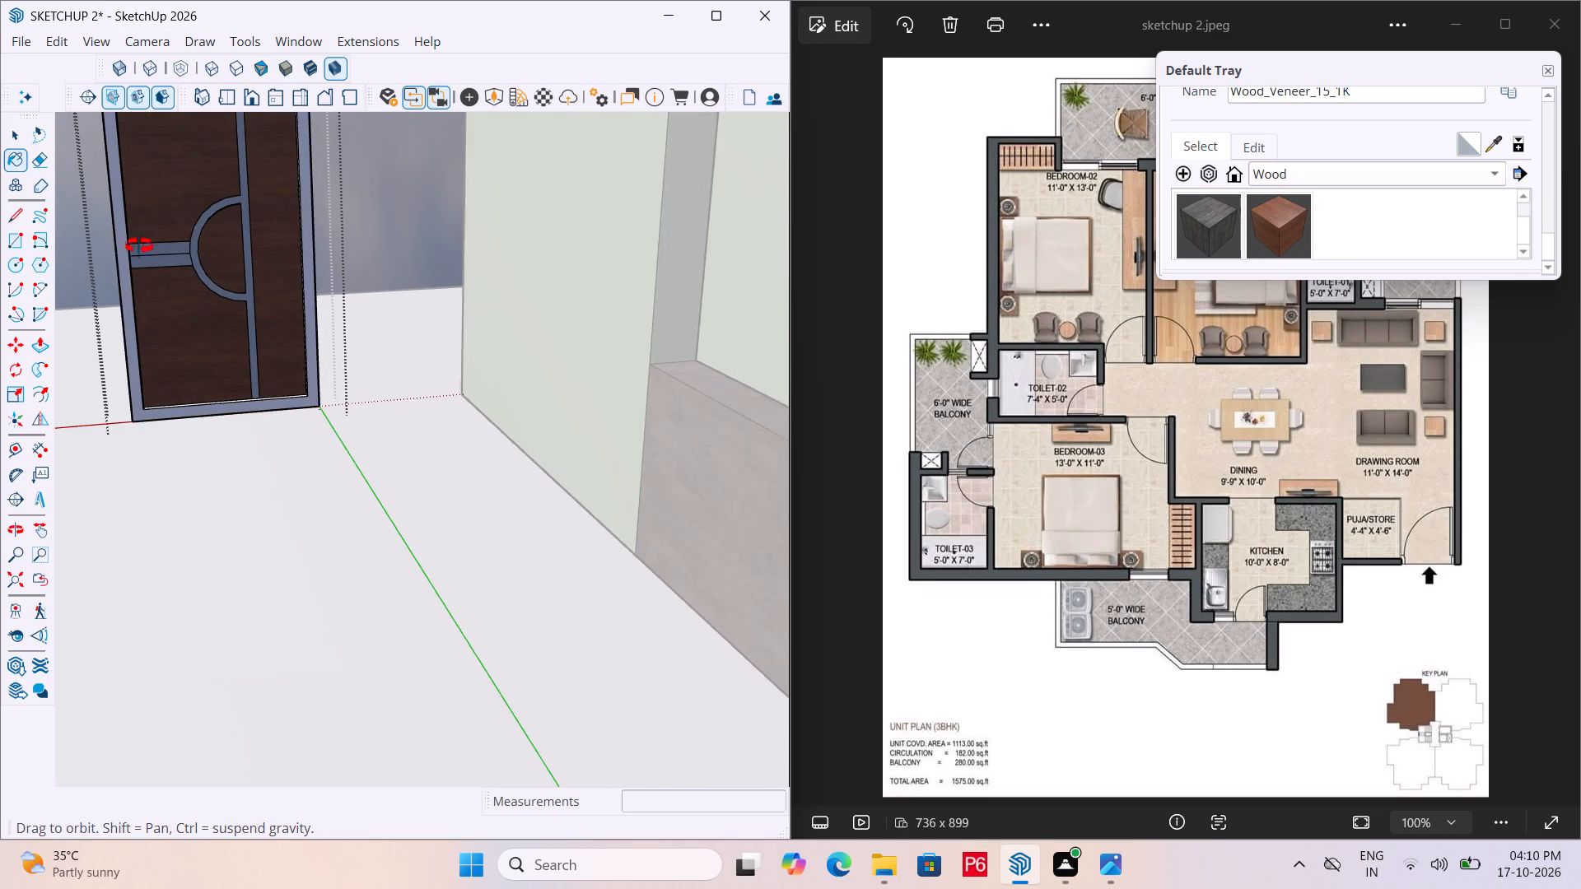
pyautogui.moveTo(139, 246); pyautogui.dragTo(301, 252, button='middle')
pyautogui.scroll(4, 124, 272)
pyautogui.click(110, 304)
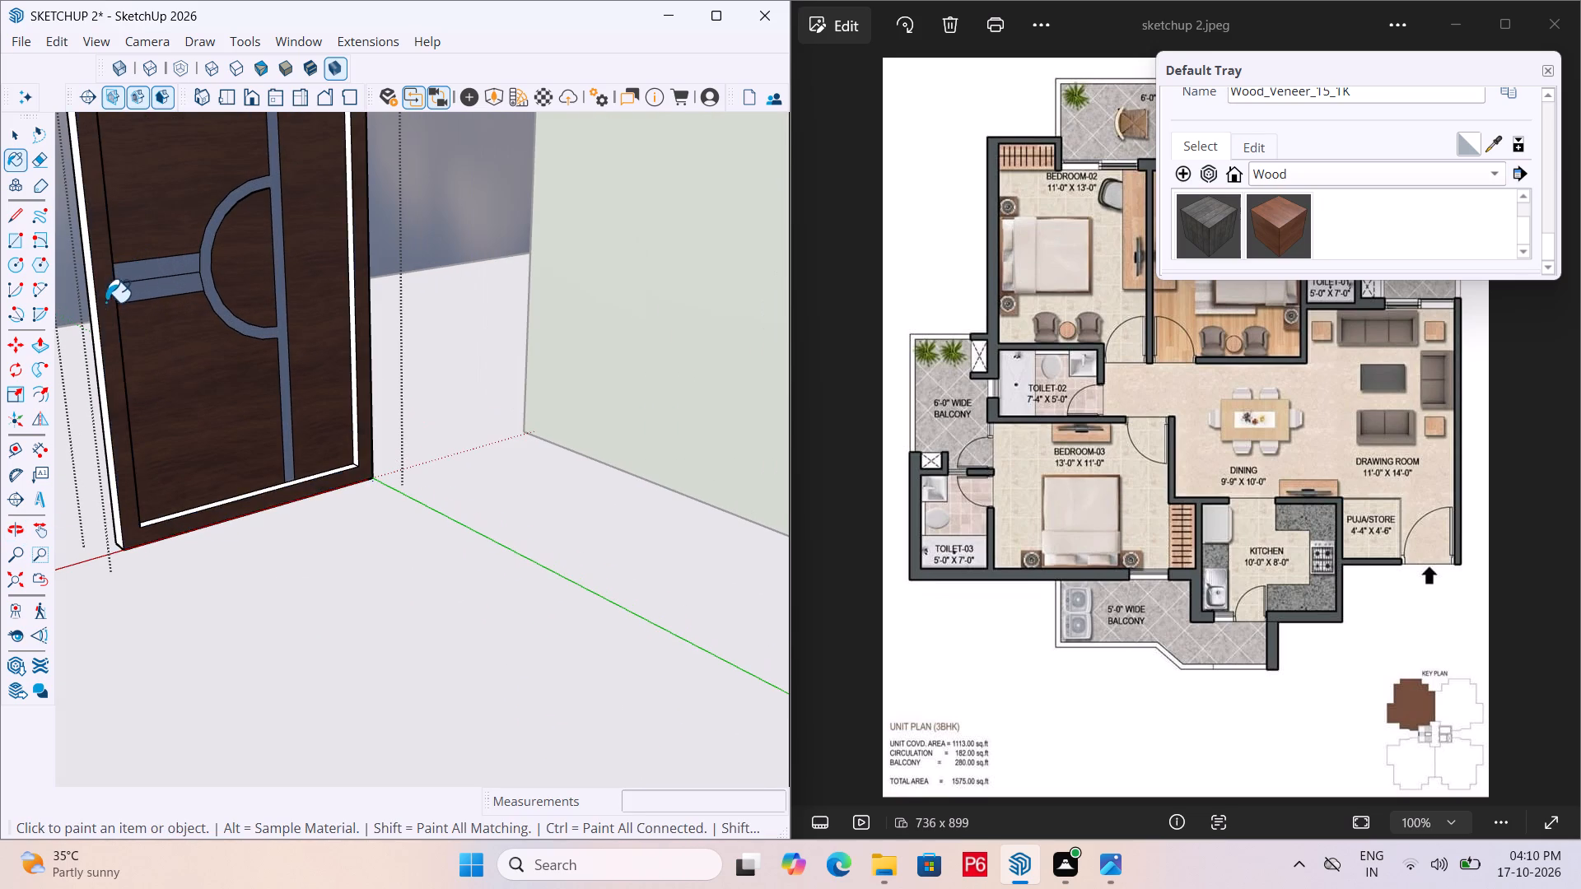
pyautogui.moveTo(81, 296); pyautogui.dragTo(135, 314, button='middle')
pyautogui.scroll(10, 341, 302)
pyautogui.click(364, 290)
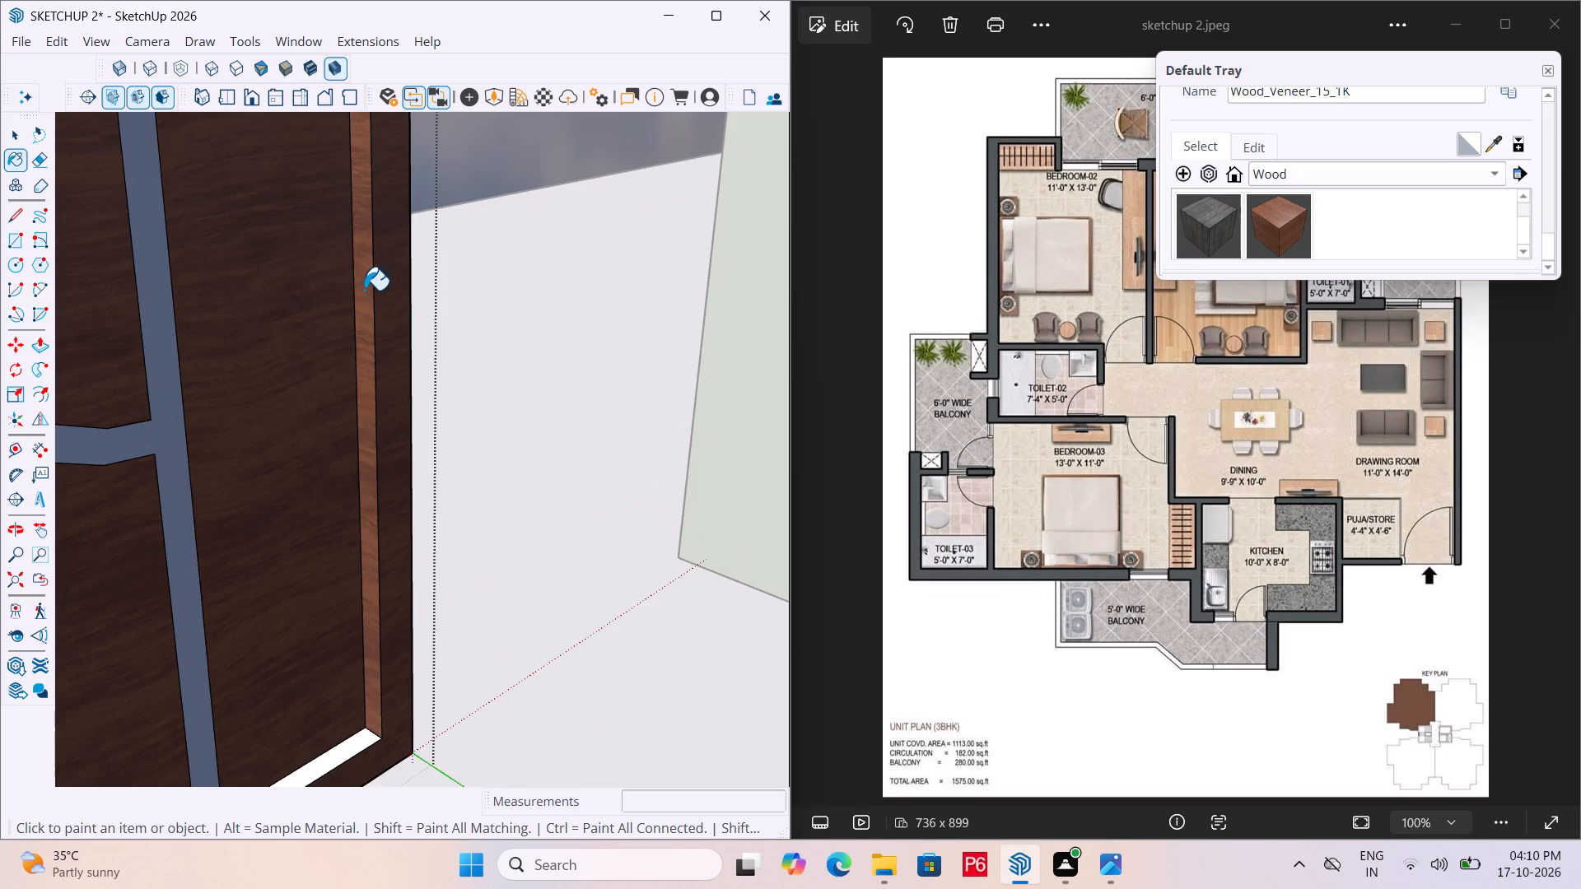
pyautogui.scroll(-5, 430, 237)
pyautogui.scroll(13, 363, 408)
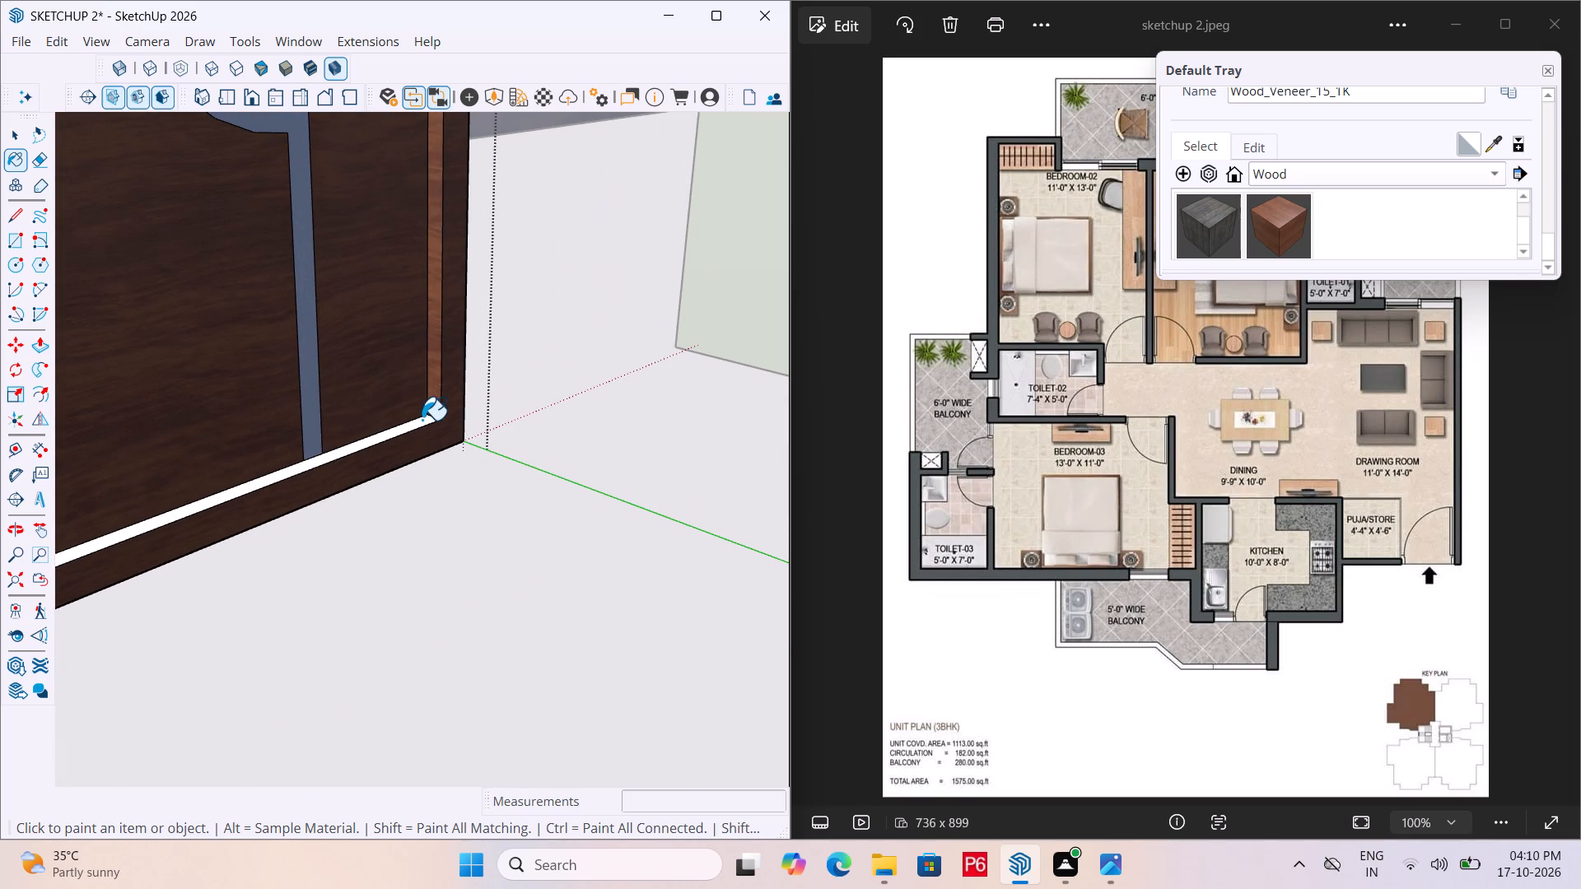
pyautogui.moveTo(422, 420); pyautogui.dragTo(420, 412)
pyautogui.scroll(-1, 372, 365)
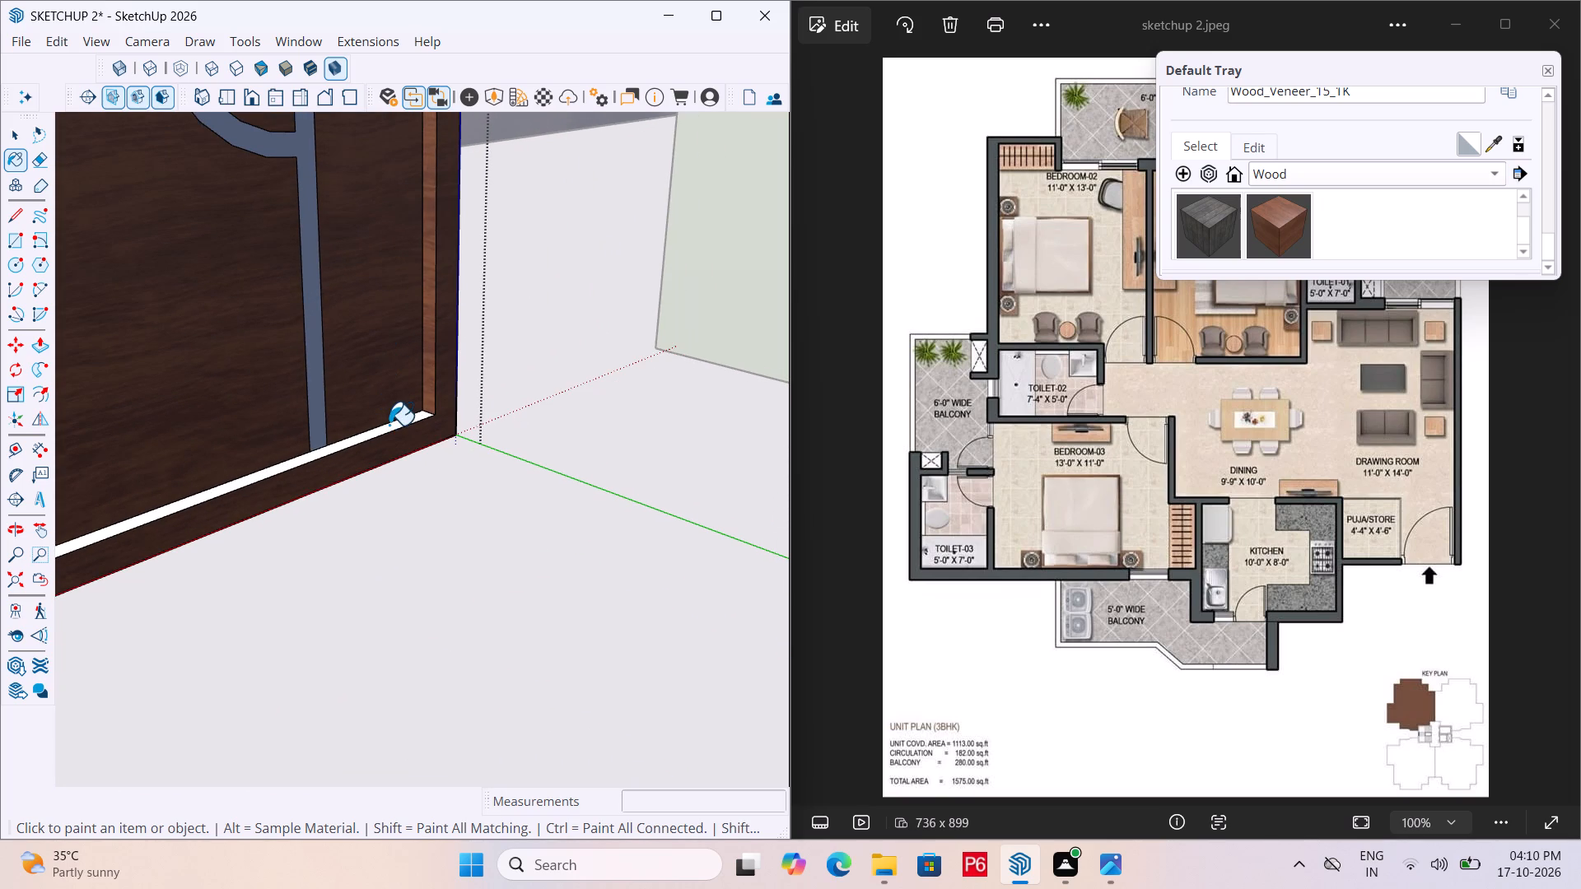
pyautogui.click(389, 425)
# Paint the unpainted outer side edge of the door frame with Wood_Veneer_15_TK.
pyautogui.scroll(-8, 655, 482)
pyautogui.scroll(-5, 383, 446)
pyautogui.moveTo(266, 421); pyautogui.dragTo(501, 479, button='middle')
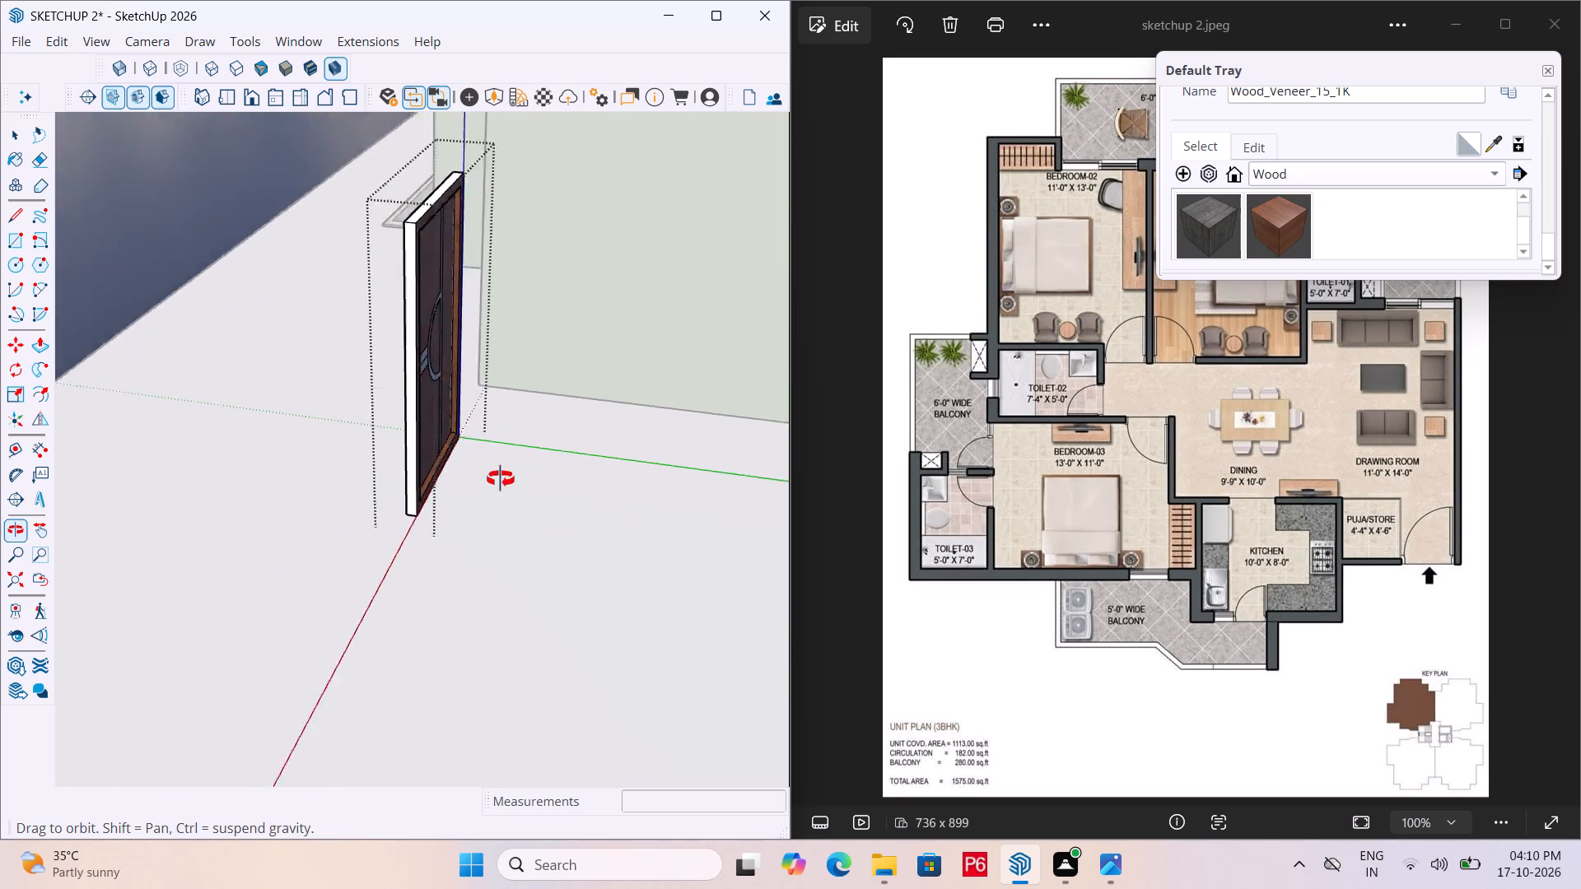
pyautogui.moveTo(501, 479); pyautogui.dragTo(525, 484, button='middle')
pyautogui.scroll(6, 396, 210)
pyautogui.click(556, 273)
pyautogui.click(534, 383)
# On the door's front, paint the frame's bottom inner edge and the inner edge nearest the vertical strip with Wood_Veneer_15_TK.
pyautogui.scroll(-7, 394, 333)
pyautogui.moveTo(337, 346); pyautogui.dragTo(490, 379, button='middle')
pyautogui.scroll(-5, 266, 377)
pyautogui.moveTo(385, 429); pyautogui.dragTo(616, 433, button='middle')
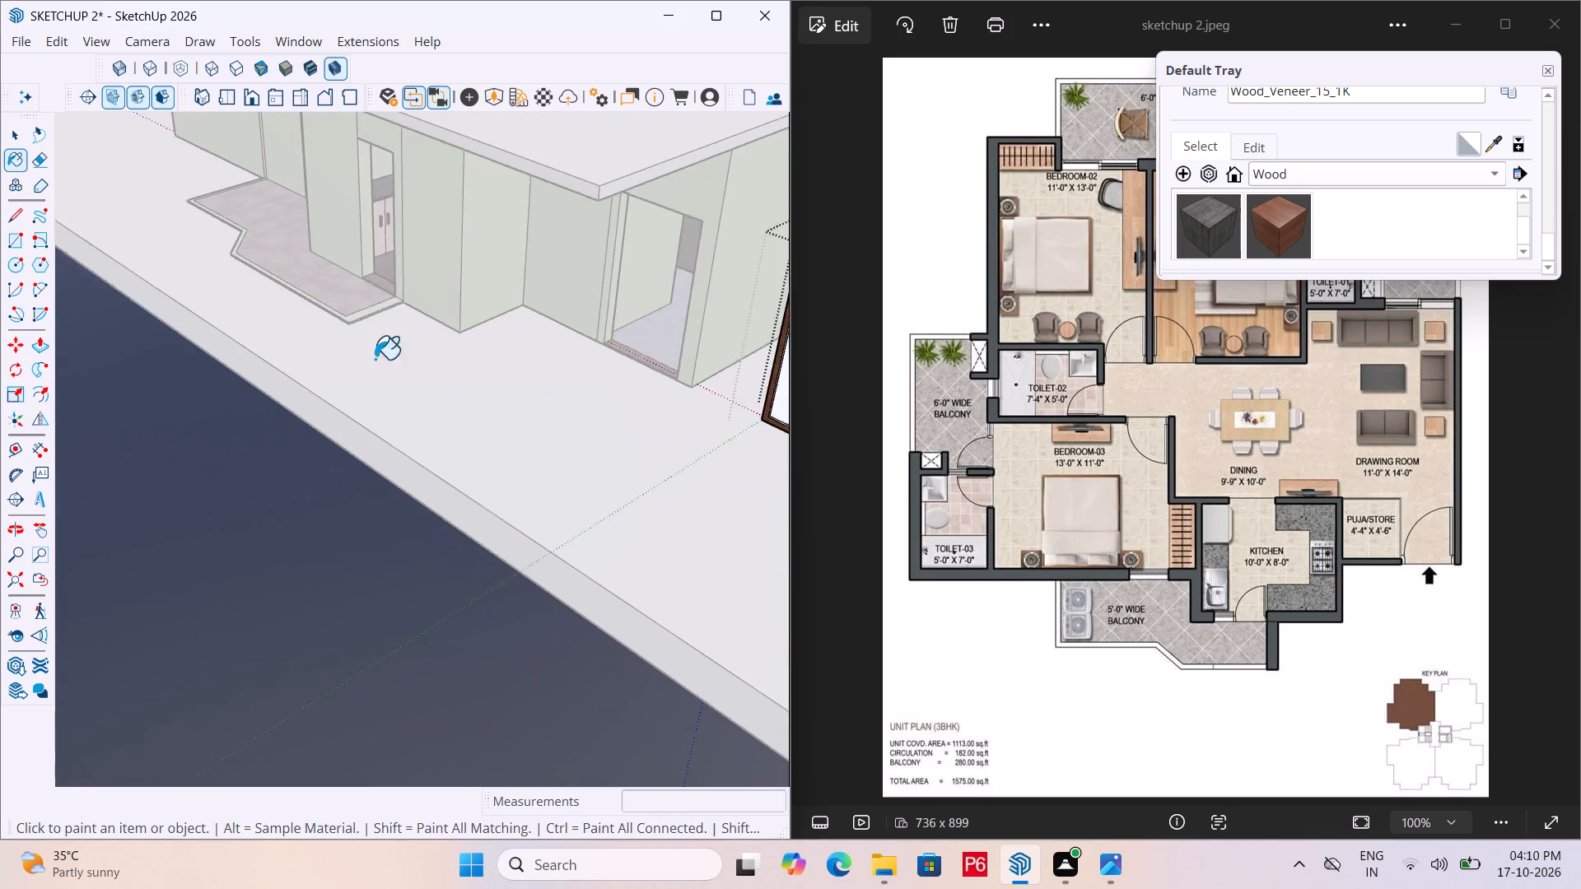
pyautogui.scroll(-7, 185, 442)
pyautogui.scroll(20, 483, 402)
pyautogui.scroll(2, 483, 402)
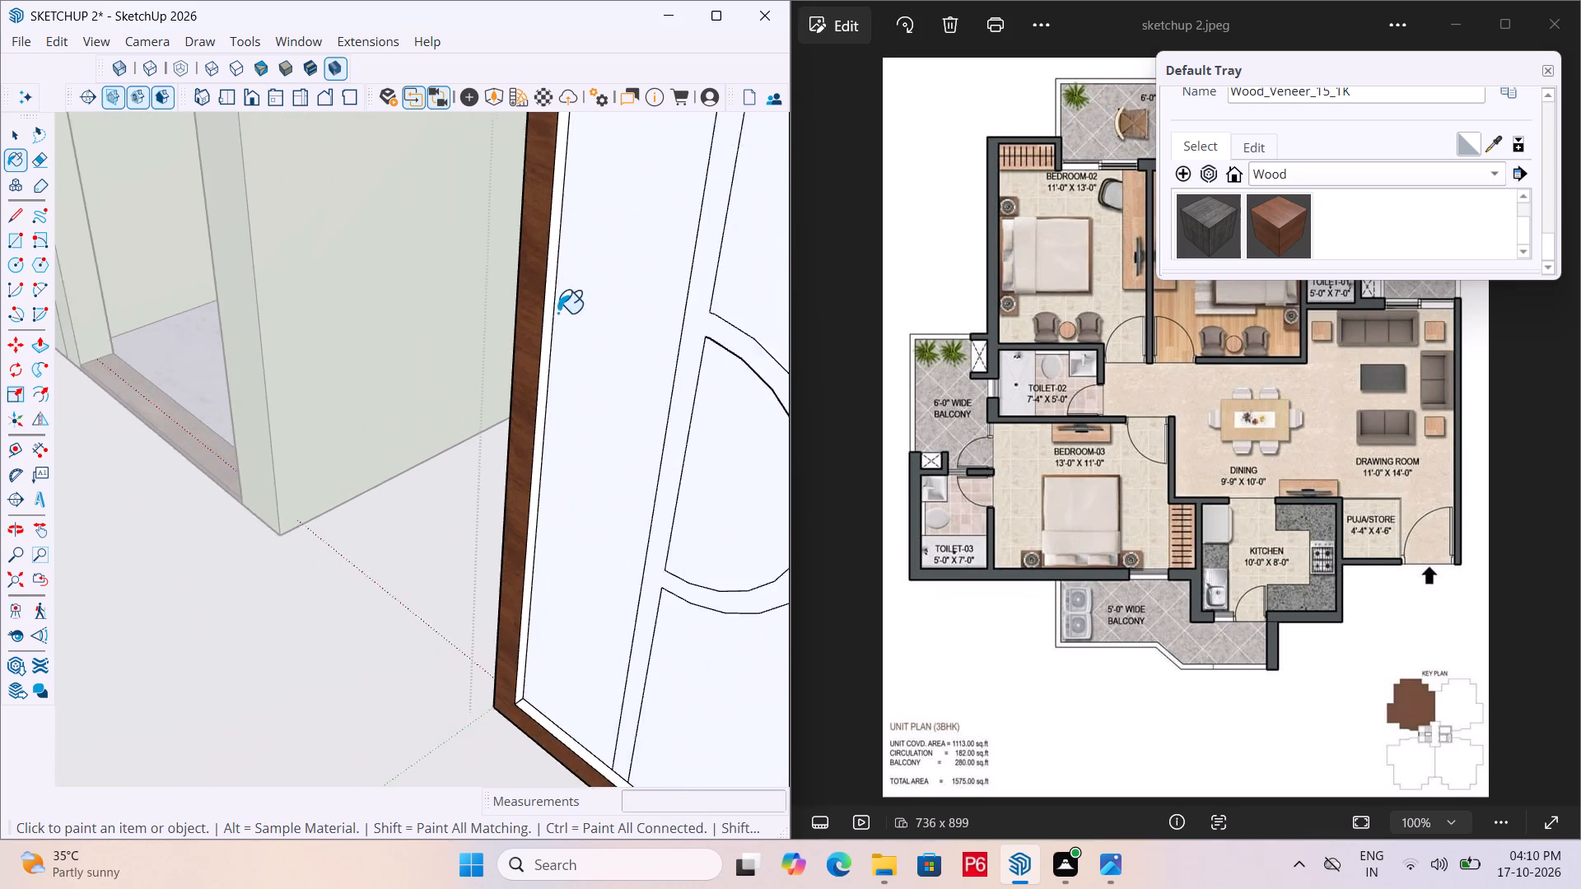
pyautogui.scroll(2, 557, 313)
pyautogui.click(544, 285)
pyautogui.scroll(-7, 327, 345)
pyautogui.scroll(-6, 226, 303)
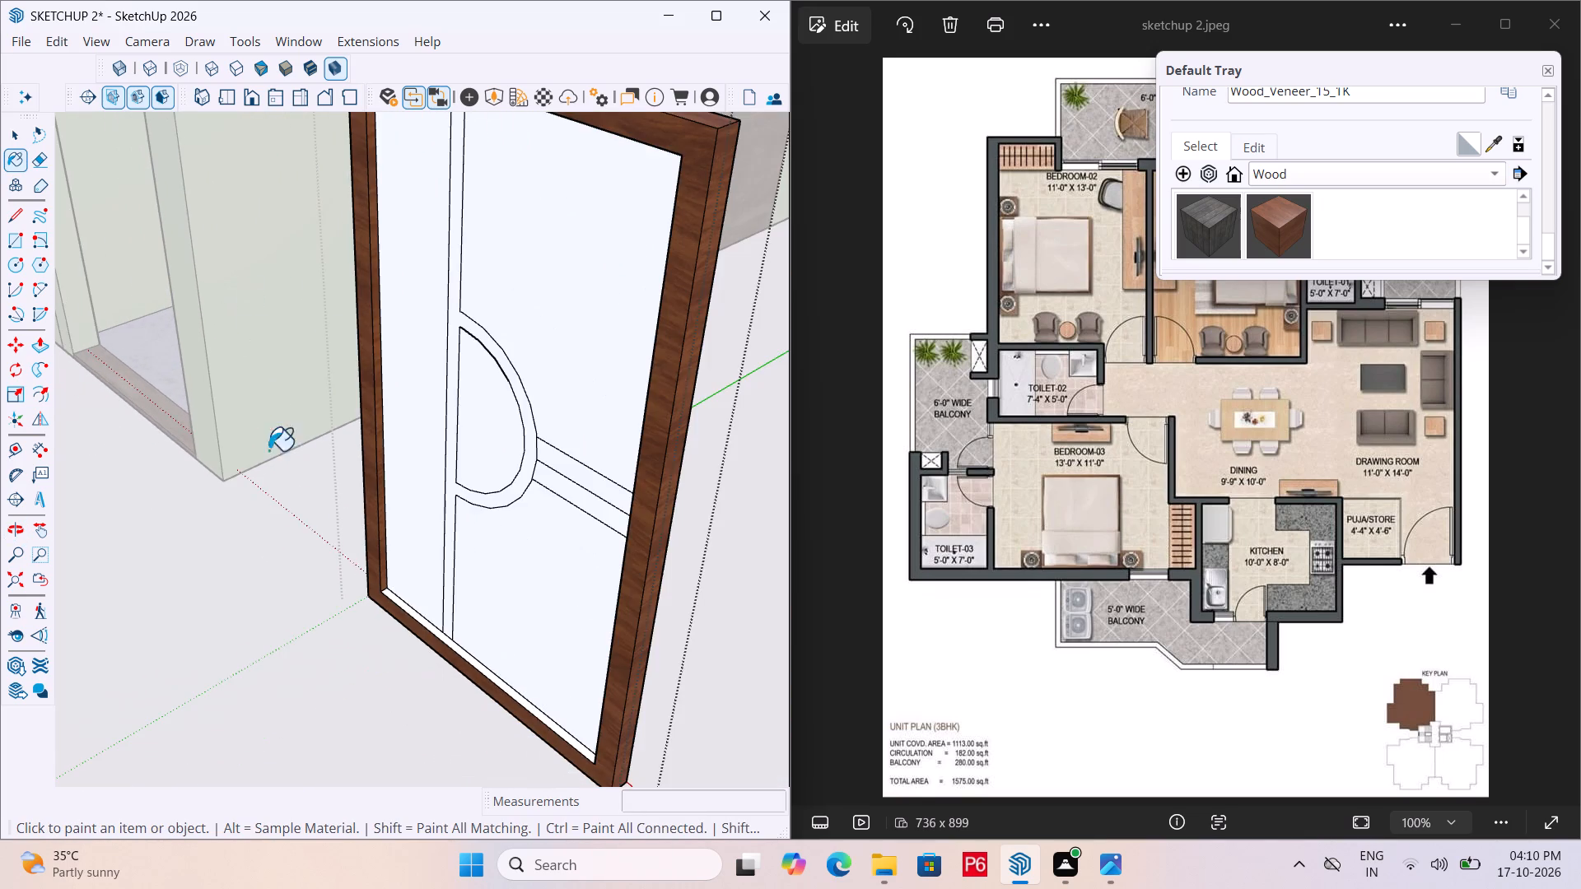
pyautogui.scroll(8, 458, 681)
pyautogui.moveTo(495, 649); pyautogui.dragTo(476, 631)
pyautogui.scroll(-12, 233, 450)
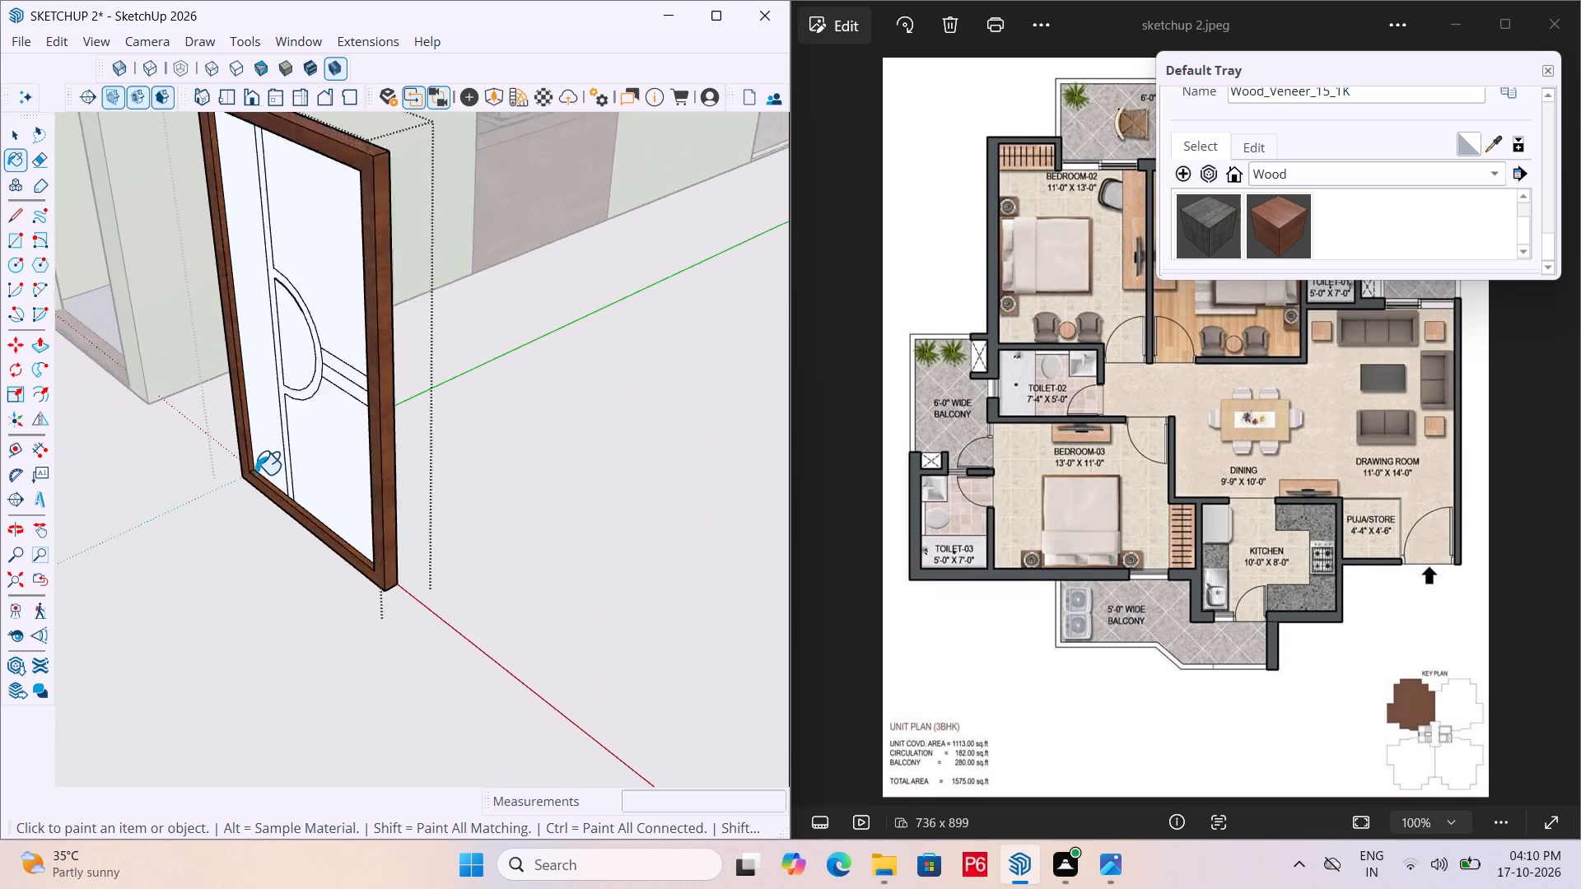
# Paint the front frame's top inner edge and the inner side edge by the horizontal strips with Wood_Veneer_15_TK.
pyautogui.scroll(-2, 255, 474)
pyautogui.moveTo(209, 451); pyautogui.dragTo(541, 444, button='middle')
pyautogui.scroll(-8, 310, 477)
pyautogui.moveTo(346, 429); pyautogui.dragTo(557, 361, button='middle')
pyautogui.scroll(1, 526, 394)
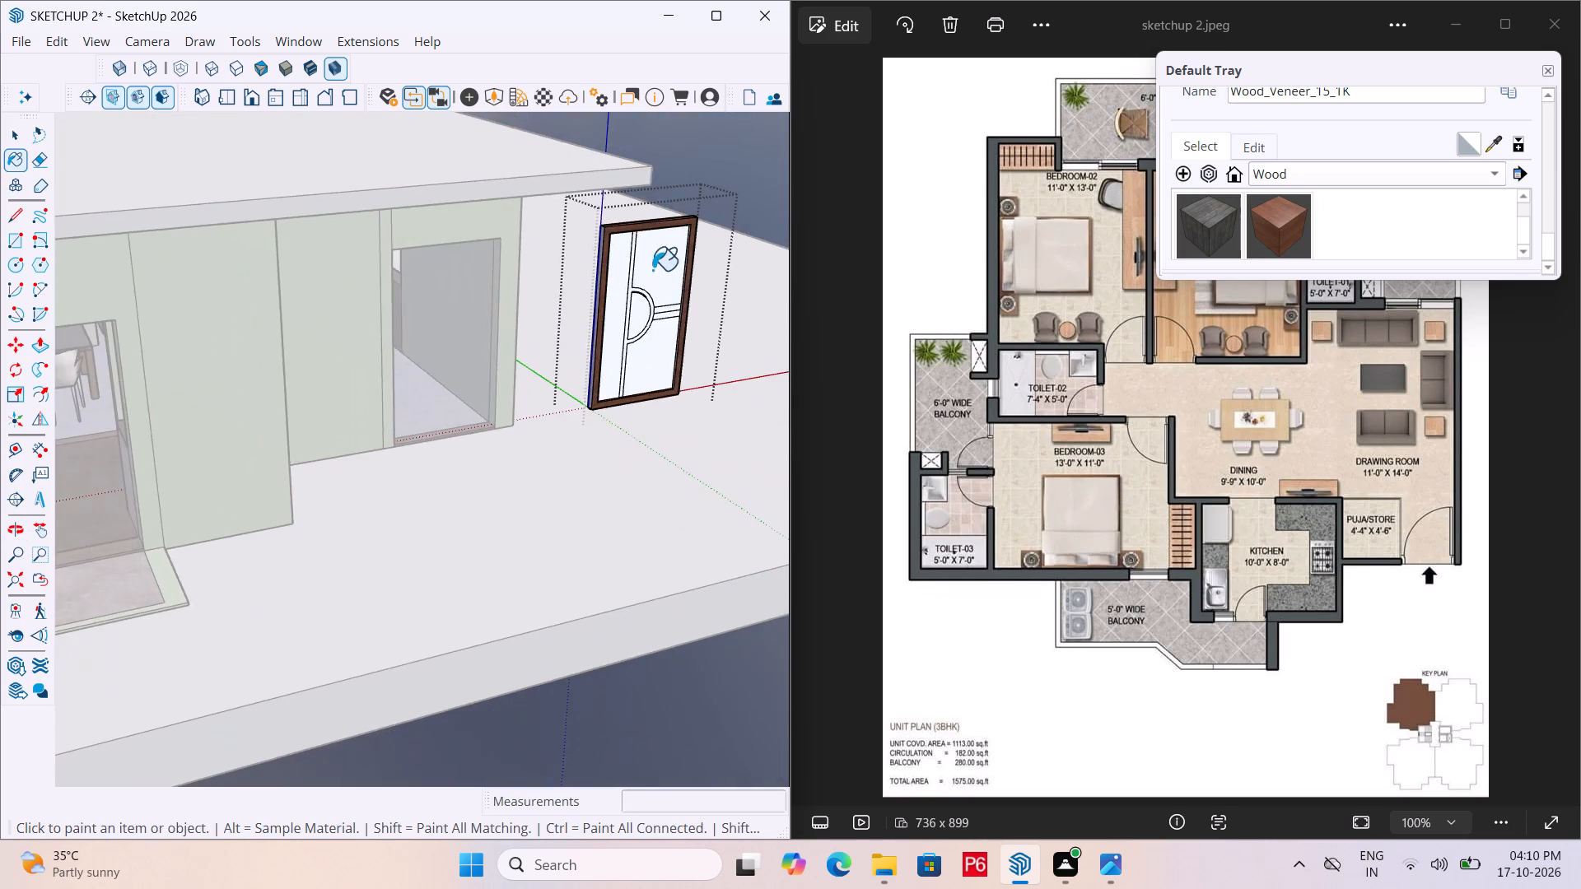
pyautogui.scroll(20, 656, 265)
pyautogui.scroll(3, 656, 265)
pyautogui.click(707, 211)
pyautogui.moveTo(518, 242); pyautogui.dragTo(507, 214, button='middle')
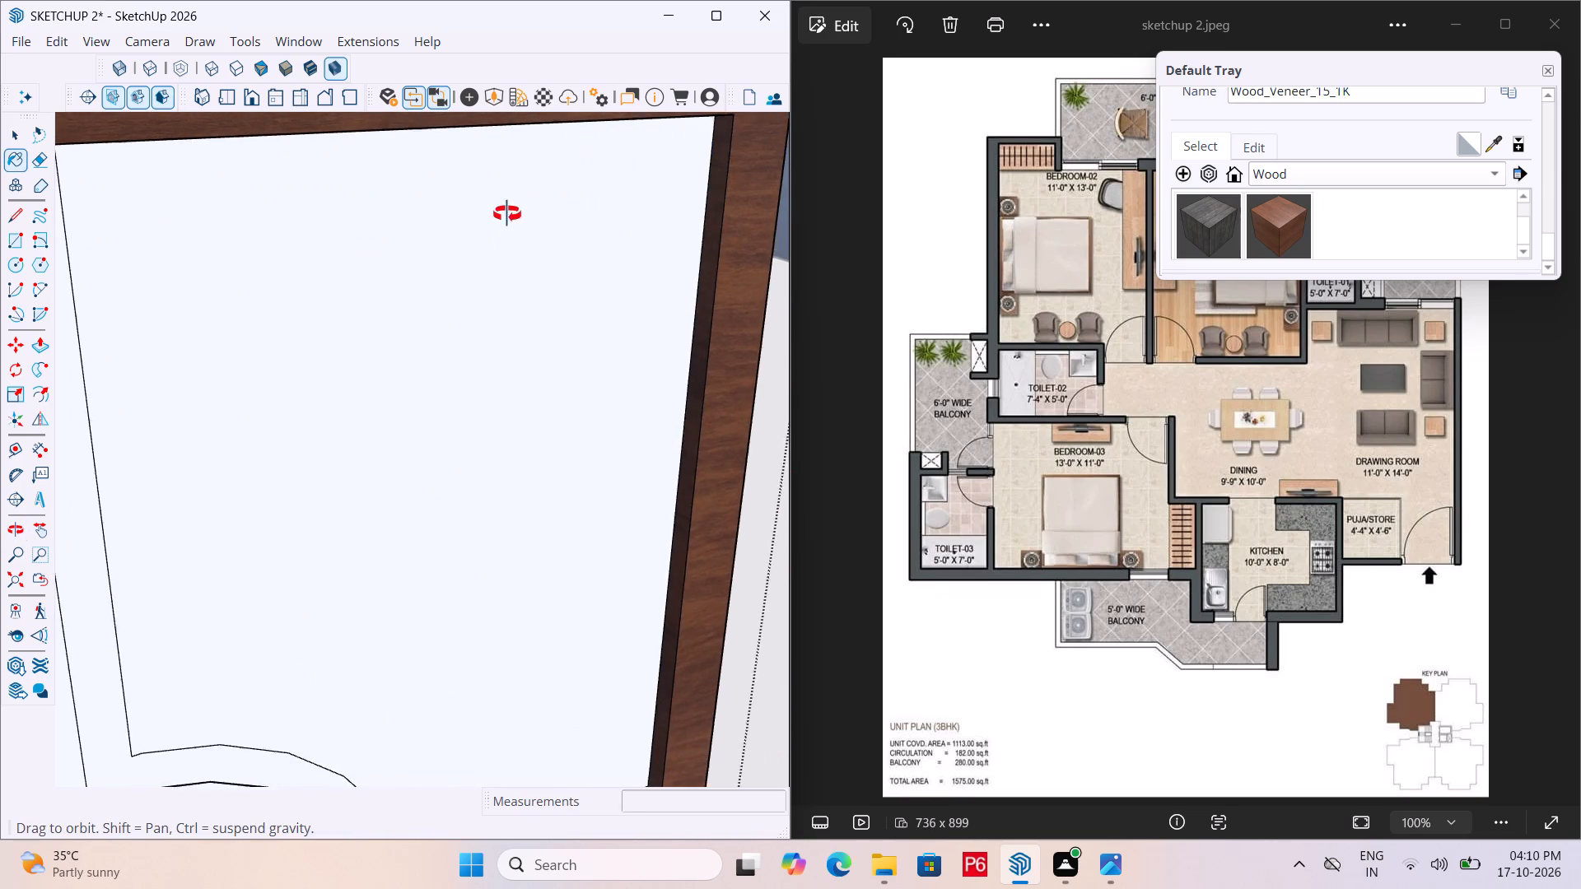
pyautogui.moveTo(507, 214); pyautogui.dragTo(489, 179, button='middle')
pyautogui.scroll(-6, 551, 346)
pyautogui.moveTo(473, 368); pyautogui.dragTo(398, 113, button='middle')
pyautogui.scroll(1, 397, 118)
pyautogui.scroll(7, 409, 297)
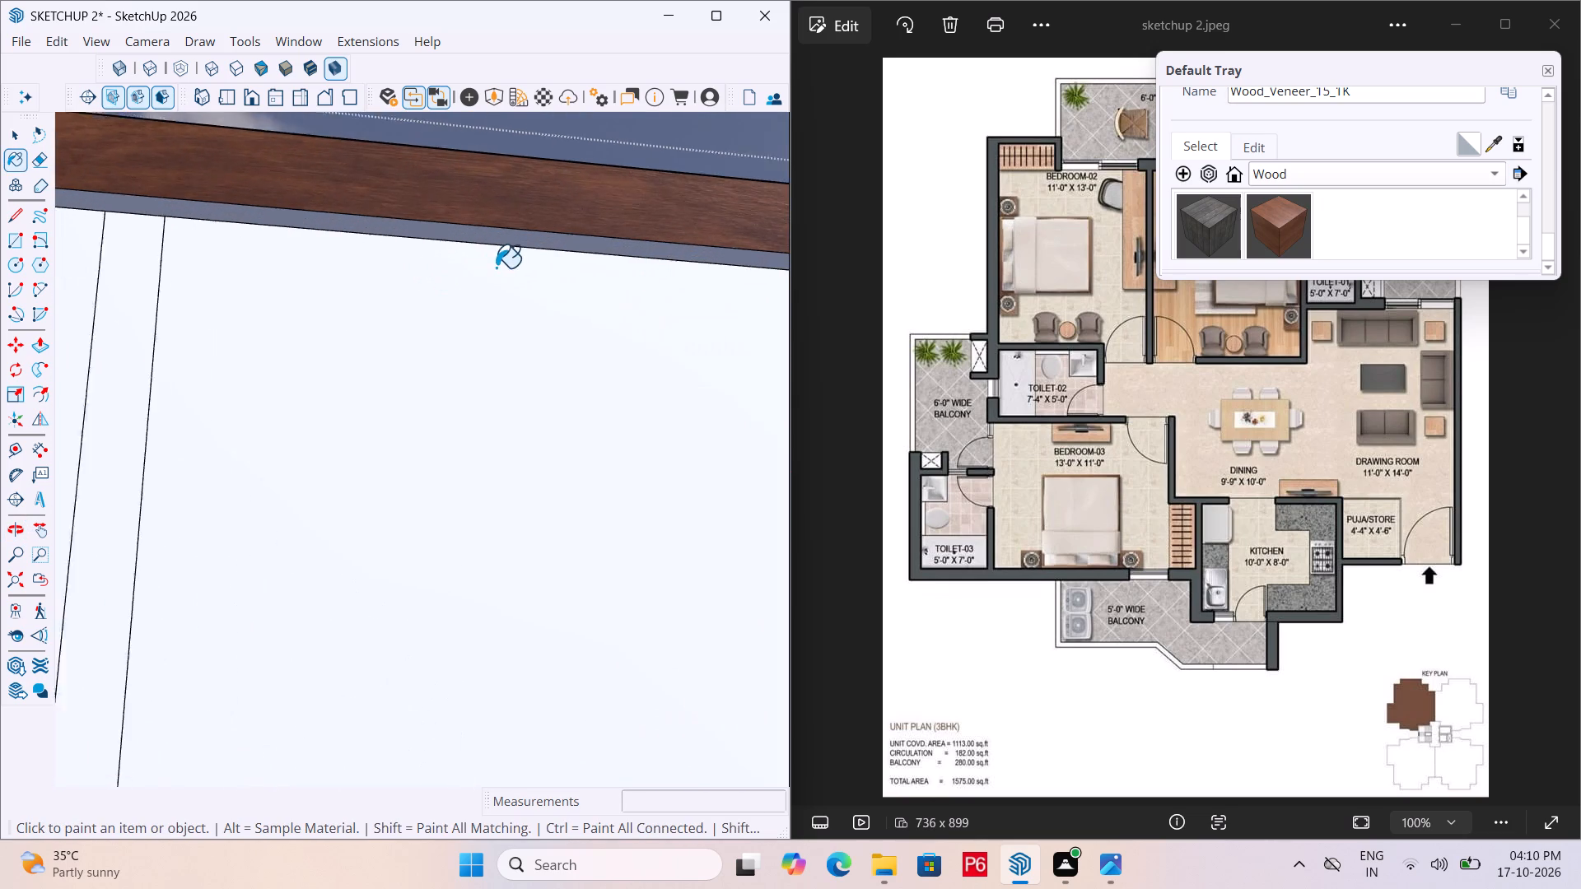
pyautogui.scroll(3, 496, 268)
pyautogui.click(524, 230)
pyautogui.scroll(-20, 492, 243)
pyautogui.scroll(-1, 492, 243)
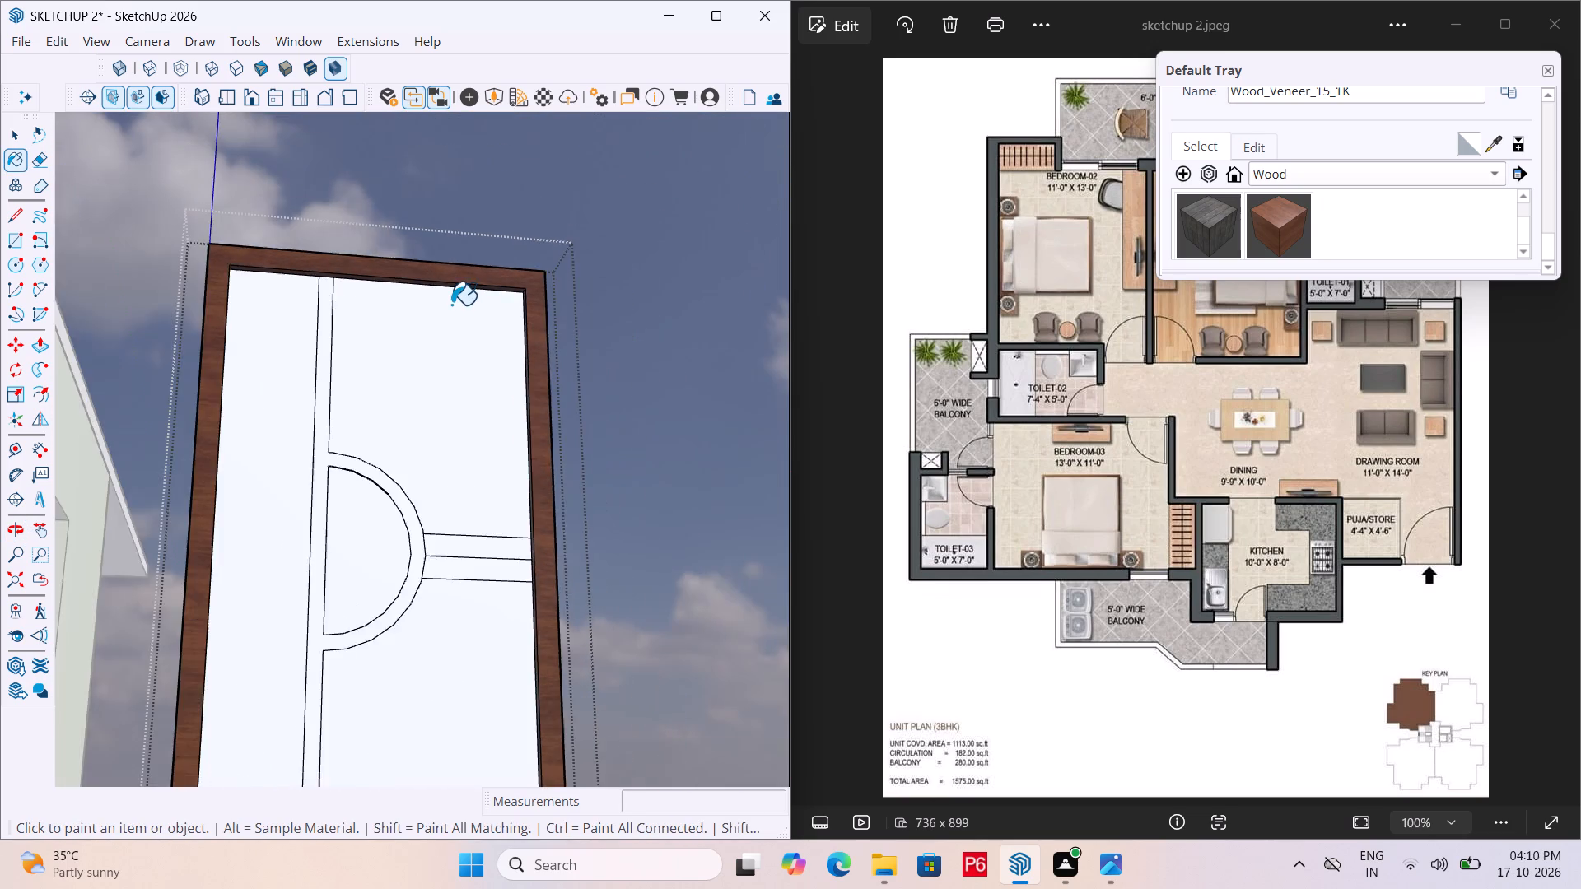
pyautogui.scroll(-5, 451, 310)
pyautogui.moveTo(393, 388); pyautogui.dragTo(403, 538, button='middle')
pyautogui.scroll(-4, 366, 409)
pyautogui.moveTo(365, 423); pyautogui.dragTo(366, 361, button='middle')
pyautogui.scroll(-3, 389, 338)
pyautogui.moveTo(391, 347); pyautogui.dragTo(394, 388, button='middle')
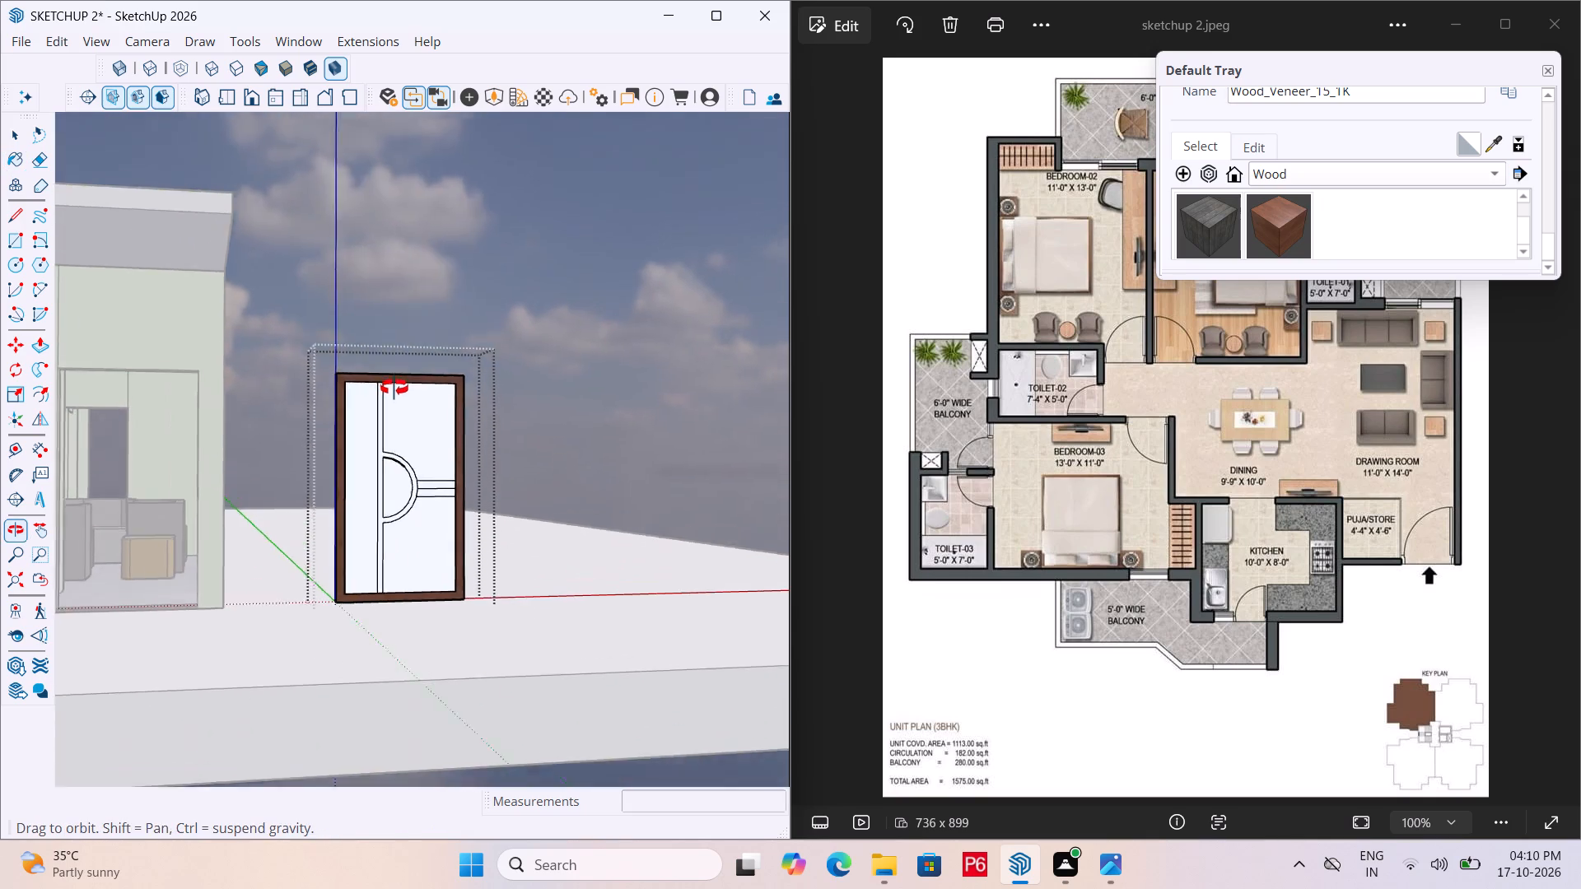
pyautogui.moveTo(394, 388); pyautogui.dragTo(398, 398, button='middle')
# Paint the front's vertical strip, half-circle band and both horizontal strips with D01_Frost_White from the Solid Colors collection.
pyautogui.click(1345, 183)
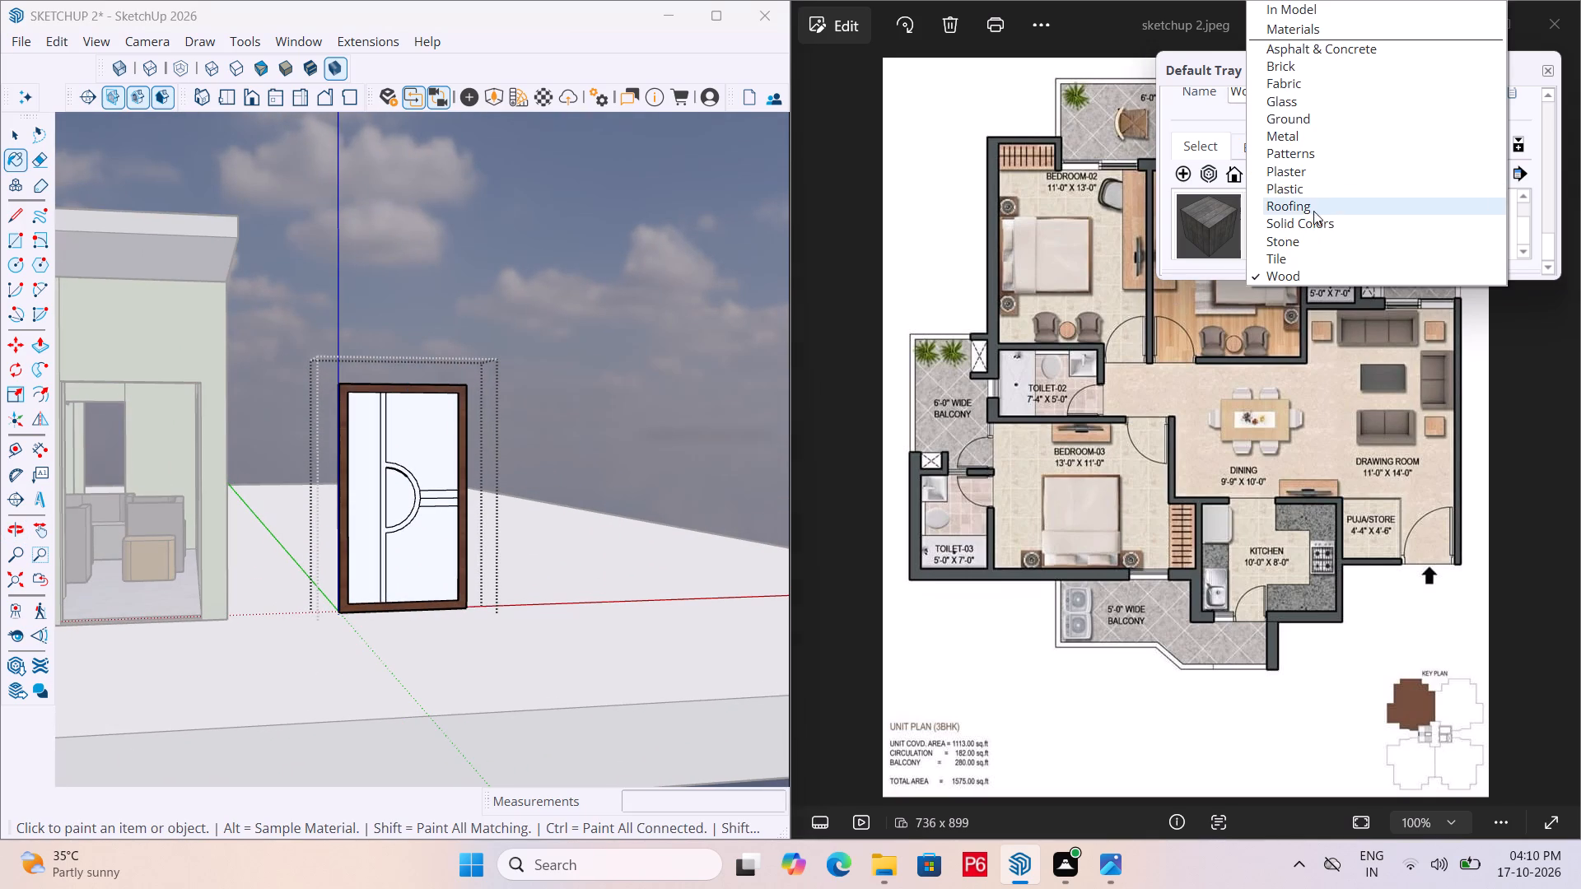
pyautogui.click(1313, 217)
pyautogui.scroll(-6, 1342, 212)
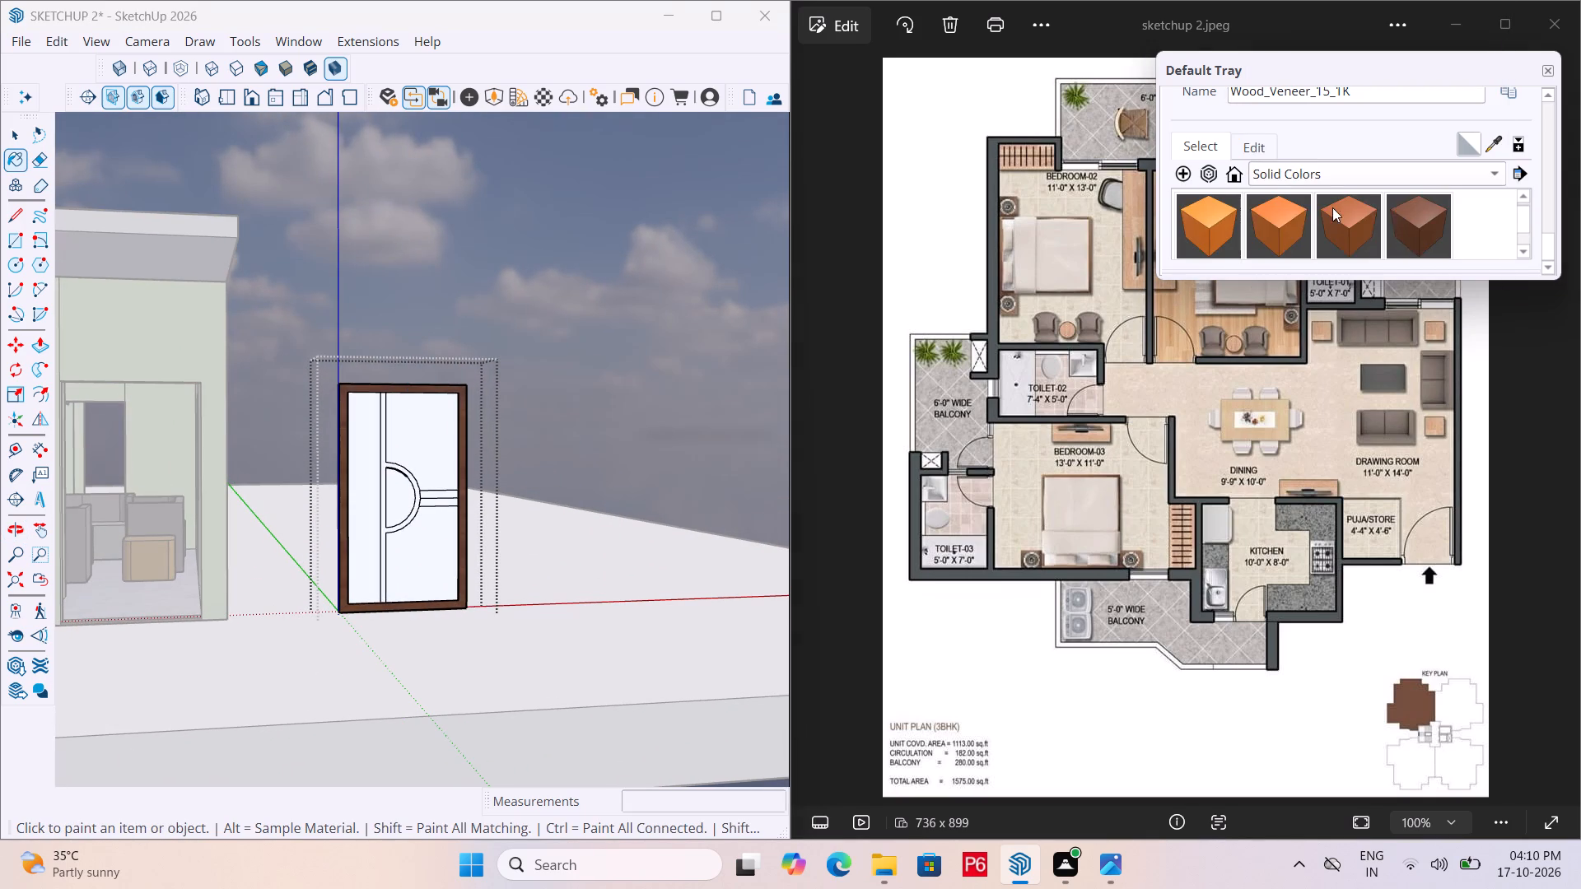
pyautogui.scroll(-1, 1302, 198)
pyautogui.click(1223, 219)
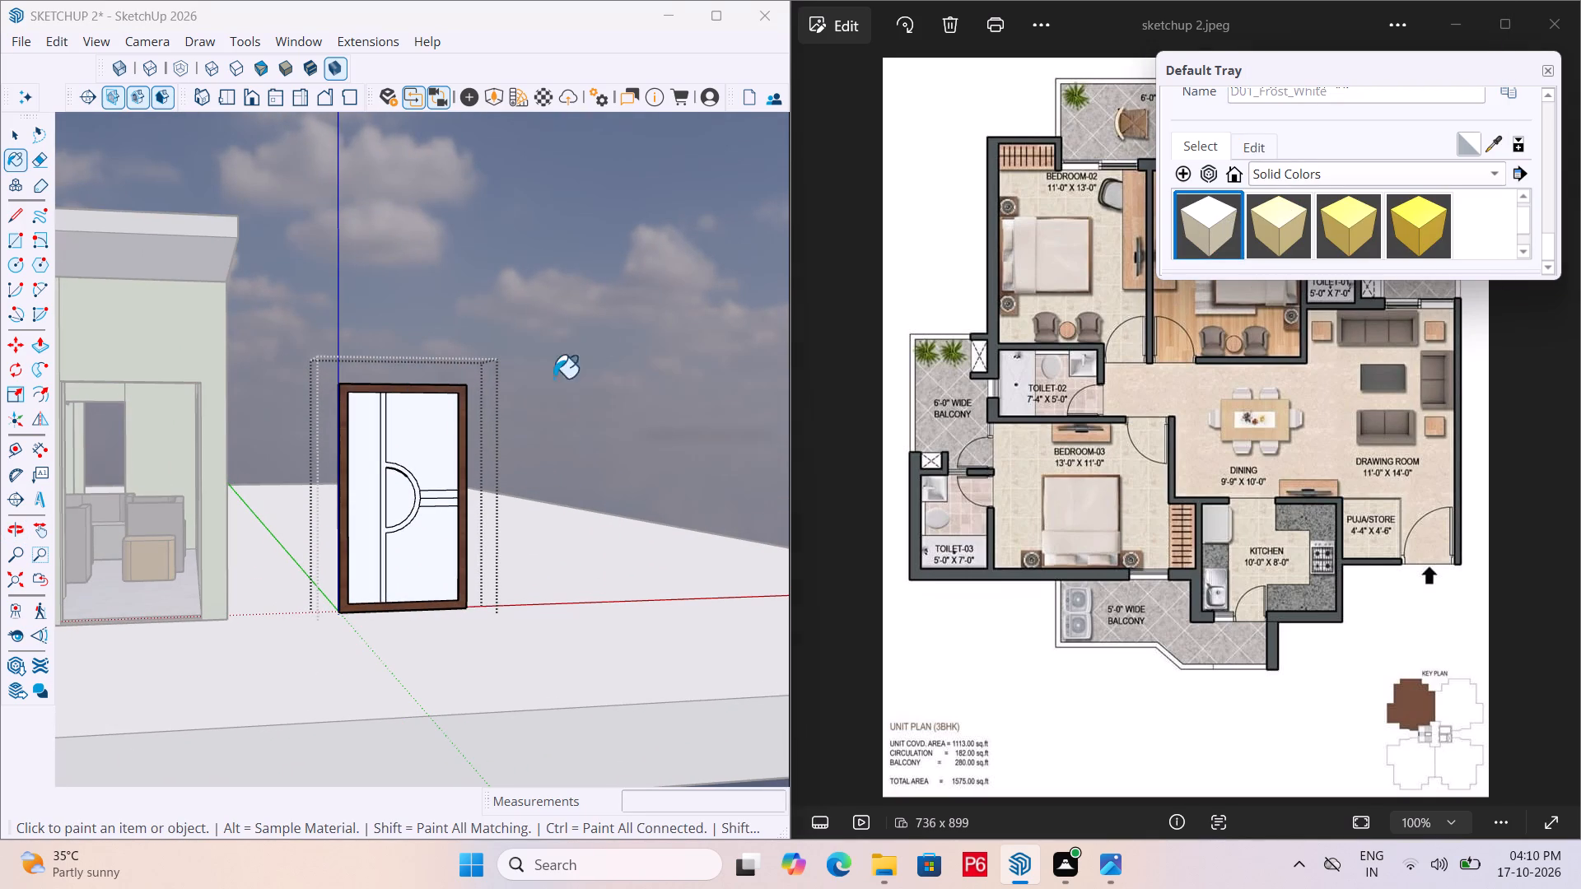
pyautogui.scroll(11, 347, 465)
pyautogui.click(389, 459)
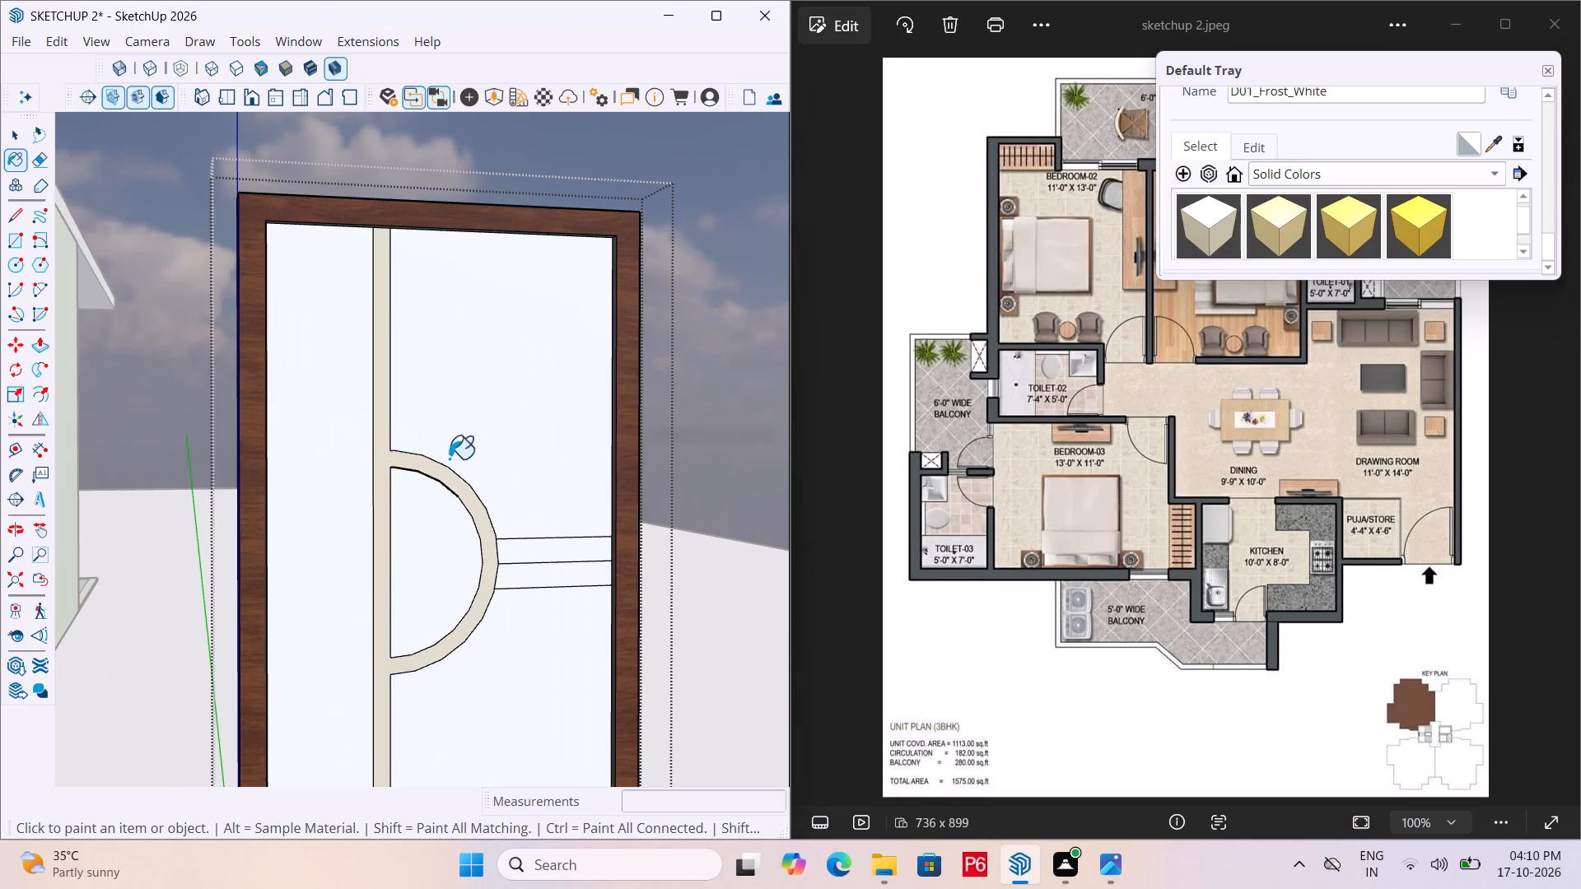
pyautogui.scroll(-6, 522, 474)
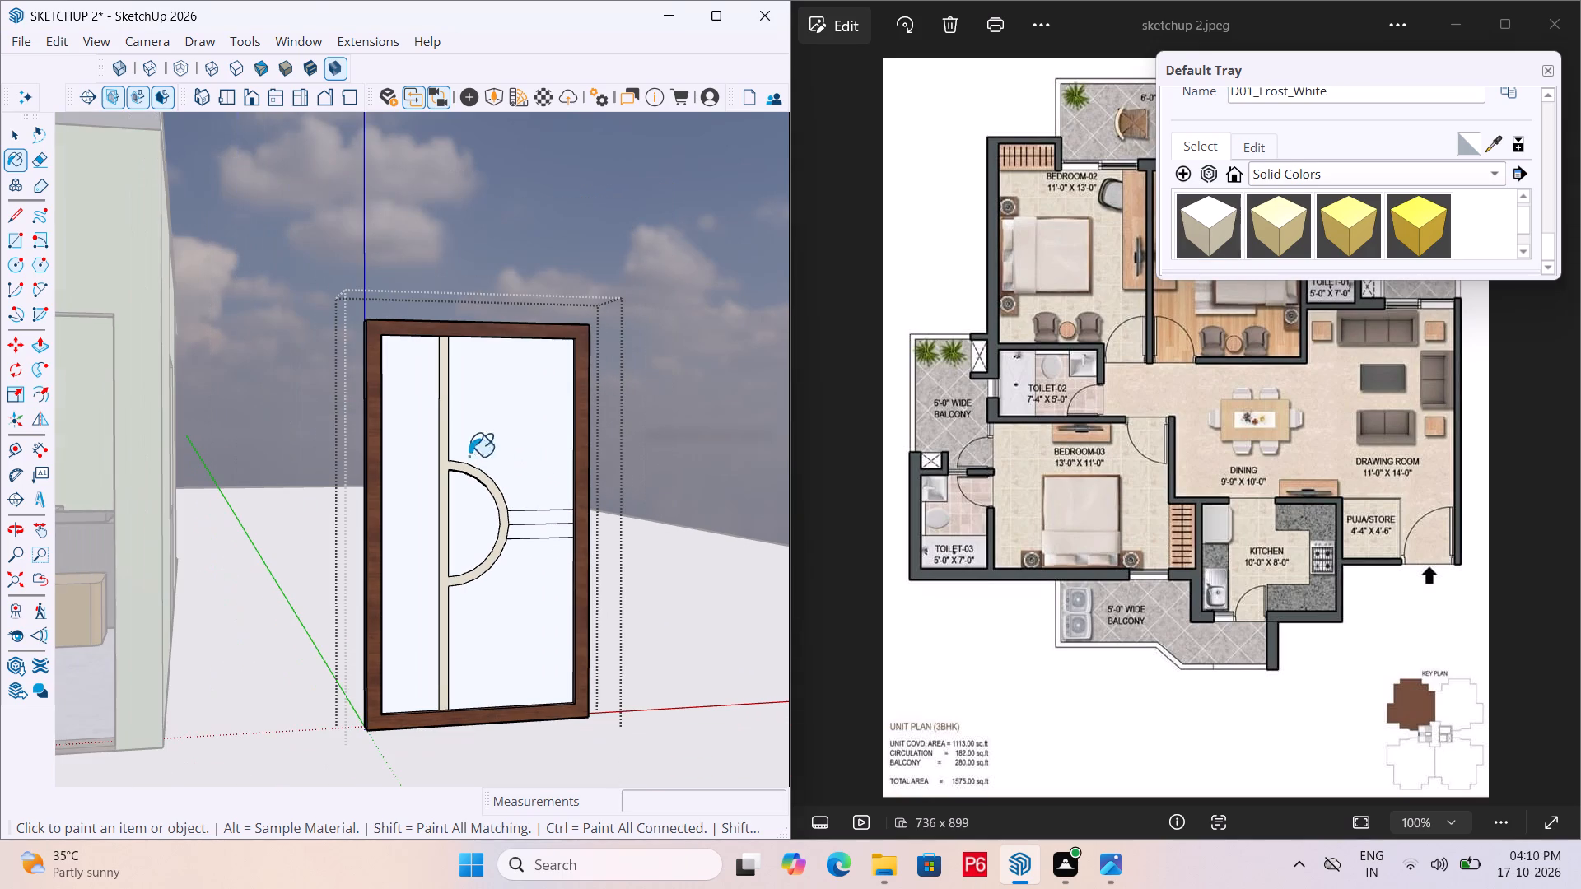
pyautogui.click(548, 513)
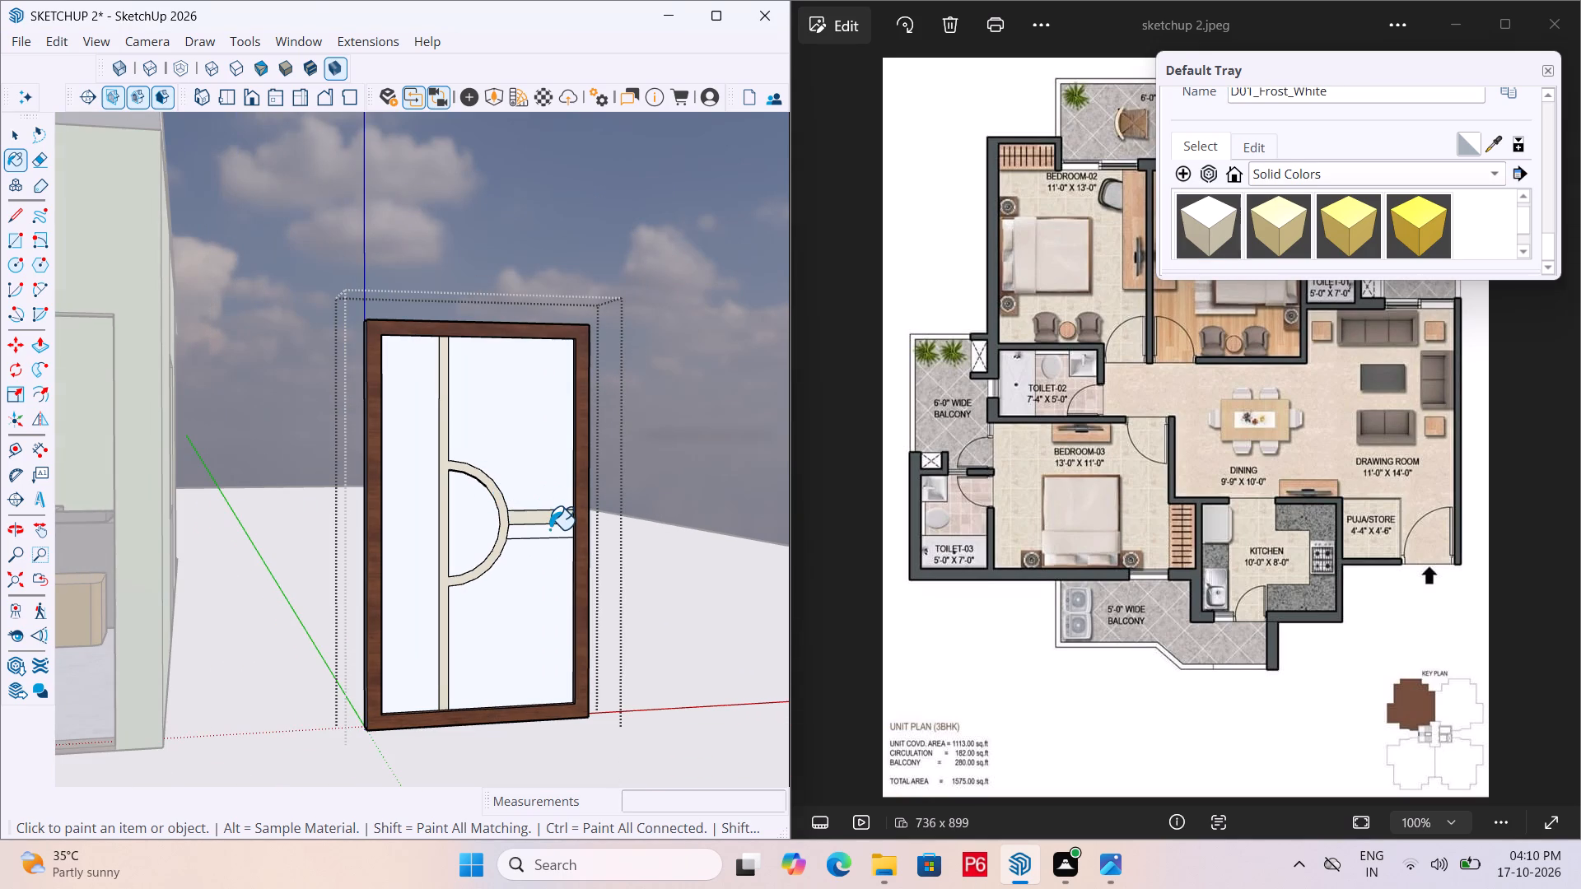
pyautogui.click(549, 529)
# Save the model.
pyautogui.hotkey('ctrl', 's')
pyautogui.hotkey('ctrl', 's')
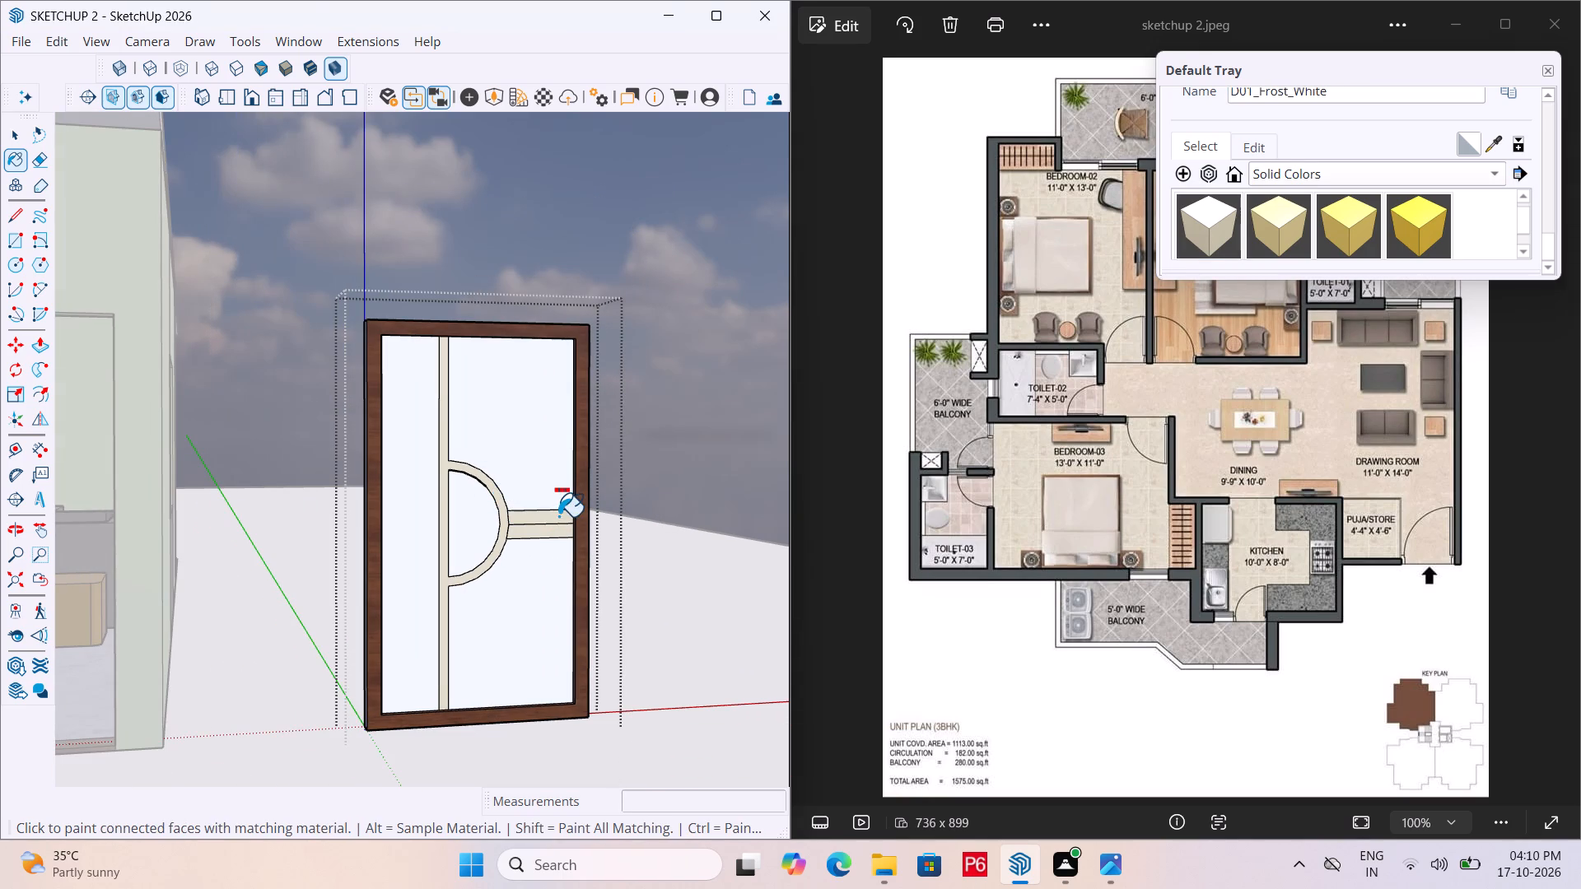
# Paint the door's front panels and the half-circle's interior with Wood_Floor_12_1K from the Wood collection.
pyautogui.scroll(1, 402, 472)
pyautogui.moveTo(400, 489); pyautogui.dragTo(359, 528, button='middle')
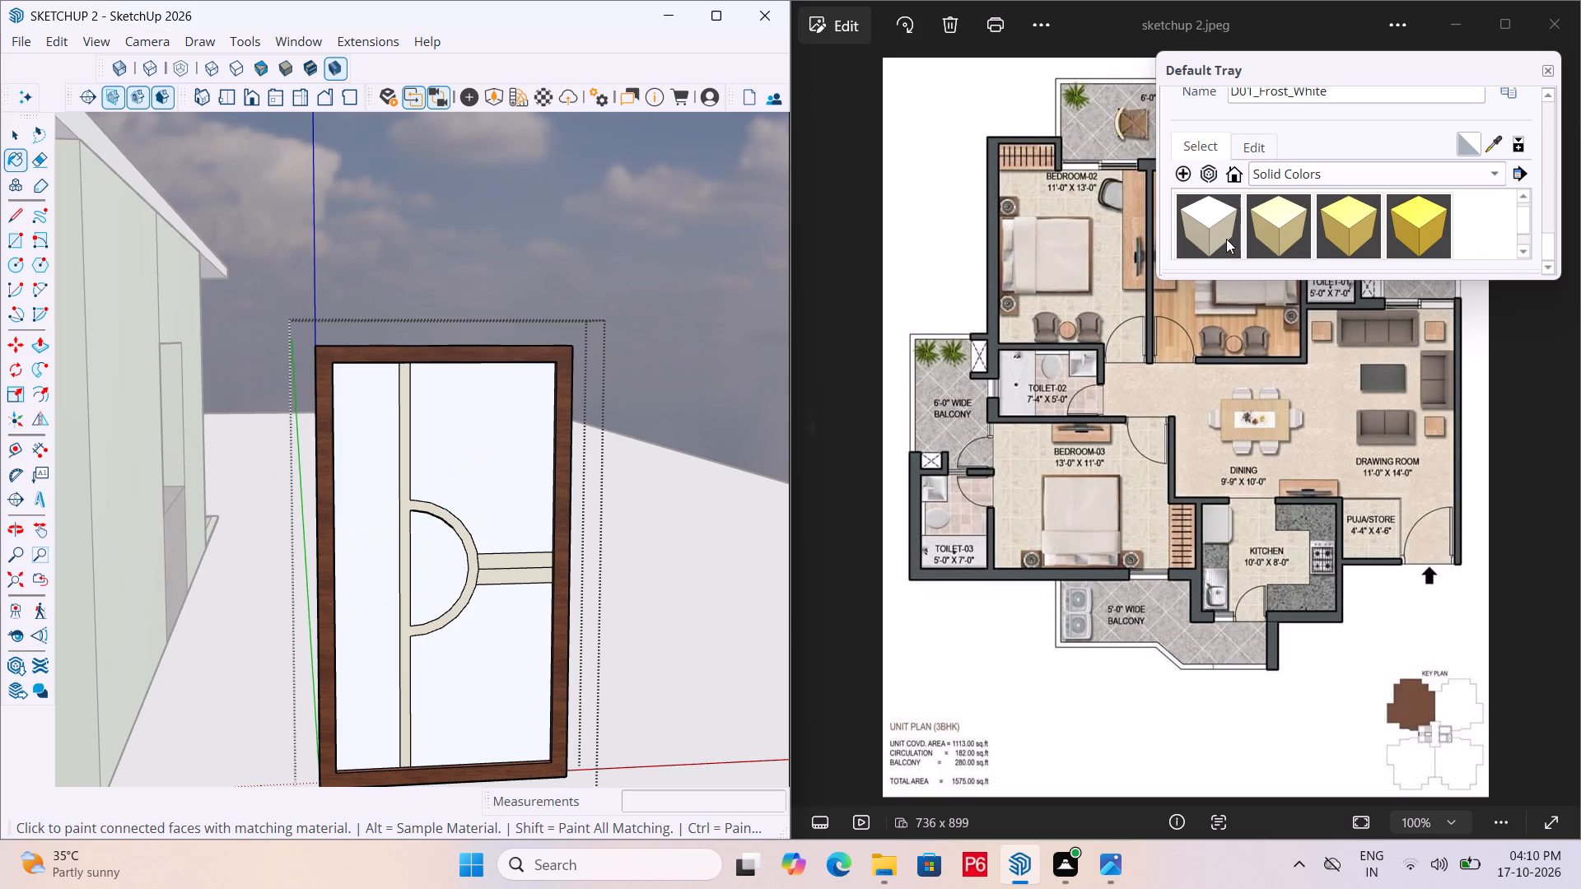
pyautogui.click(1352, 173)
pyautogui.click(1317, 271)
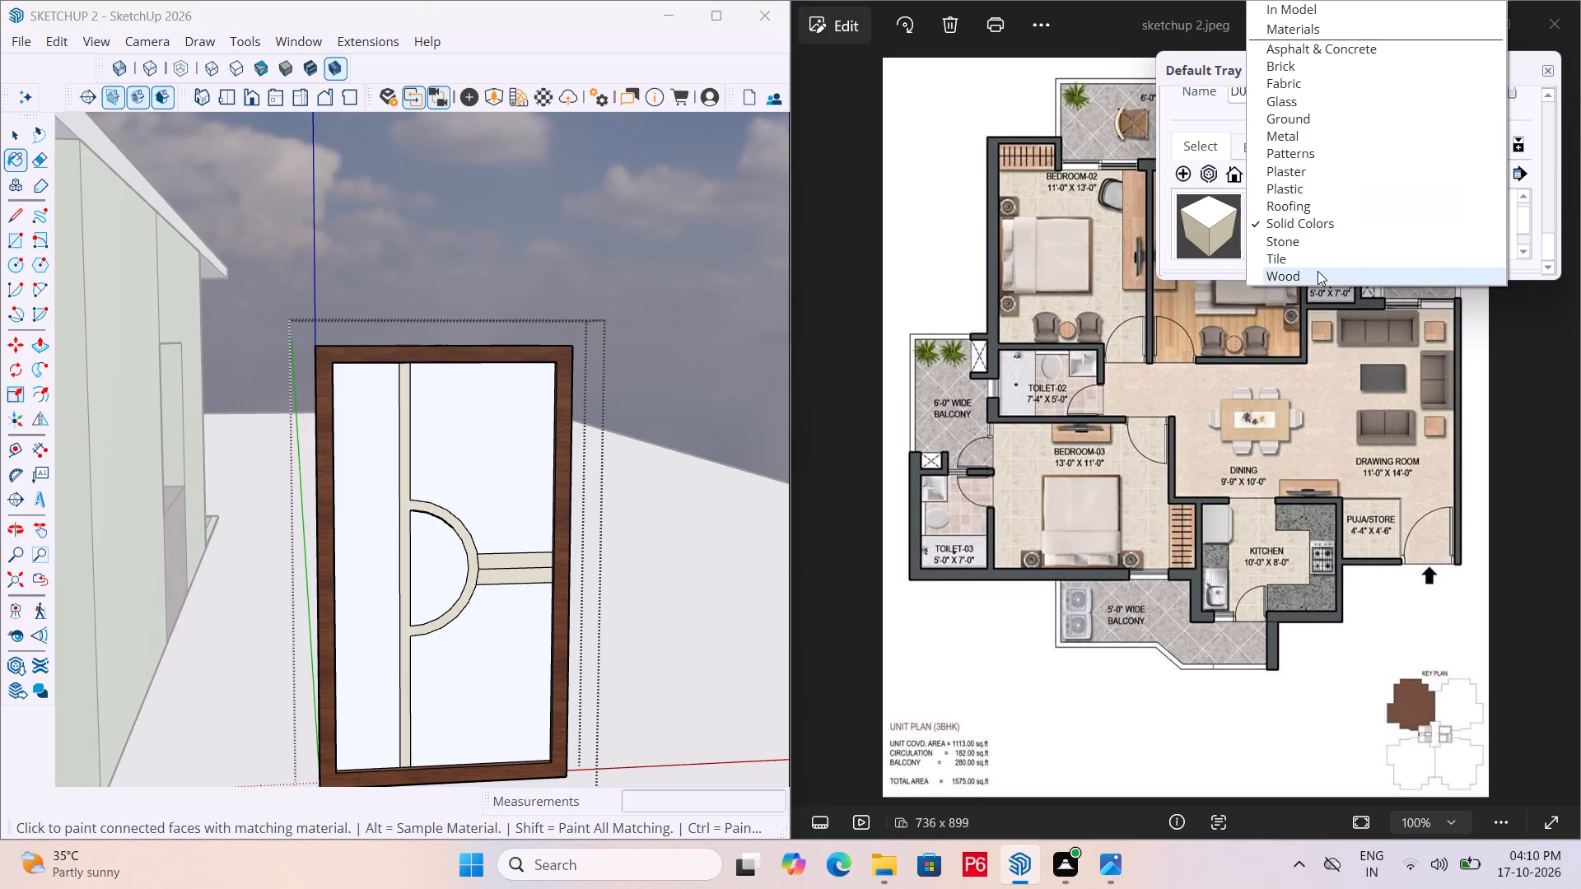
pyautogui.scroll(-4, 1356, 221)
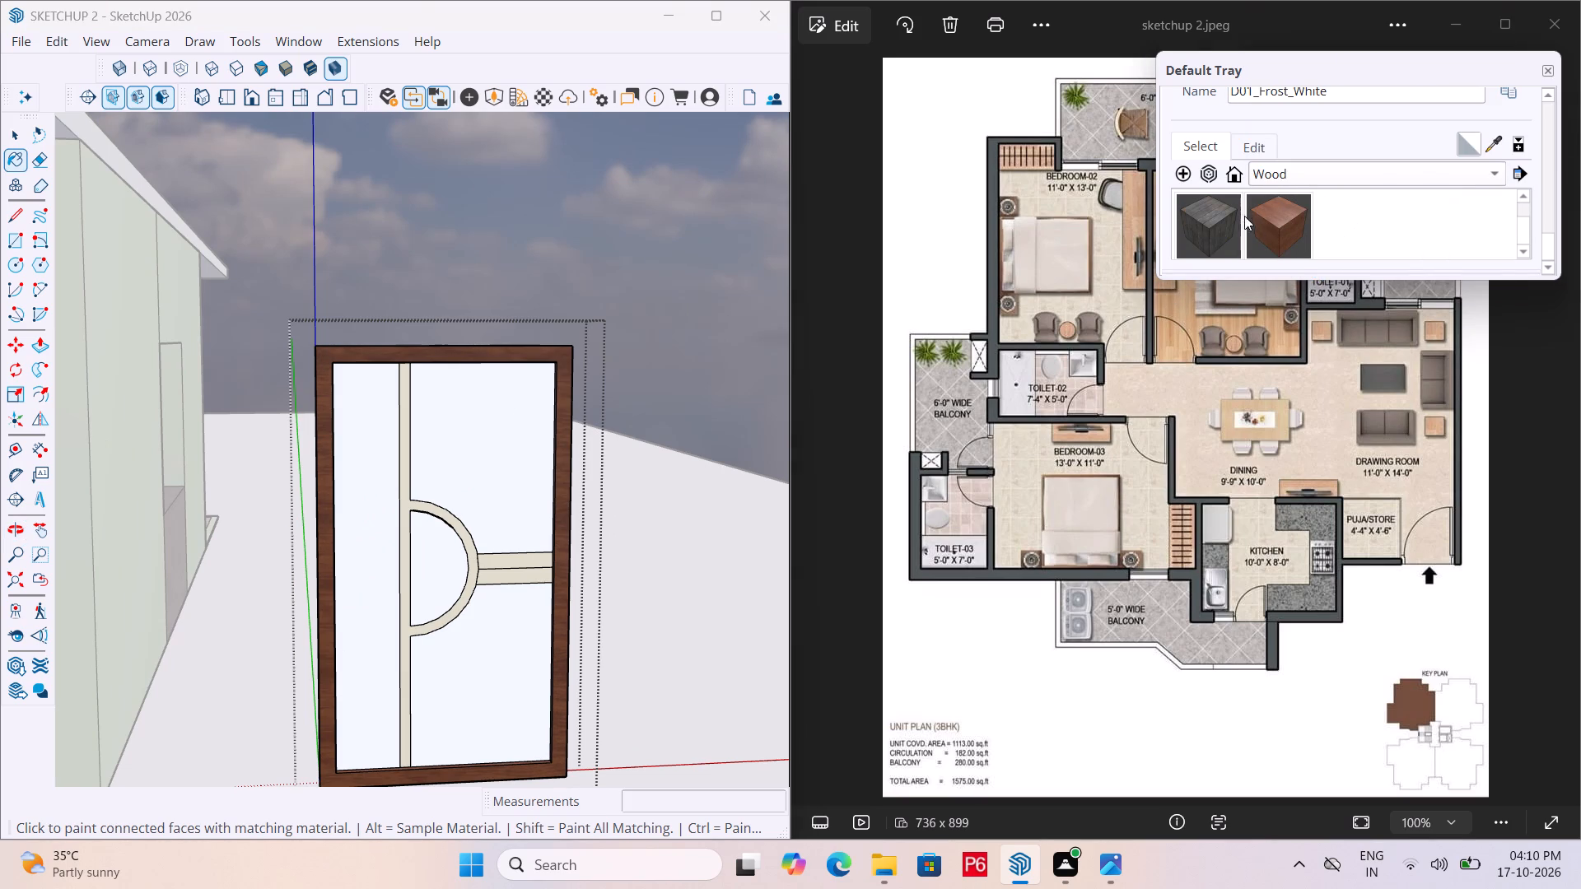
pyautogui.scroll(2, 1304, 213)
pyautogui.click(1429, 229)
pyautogui.click(496, 432)
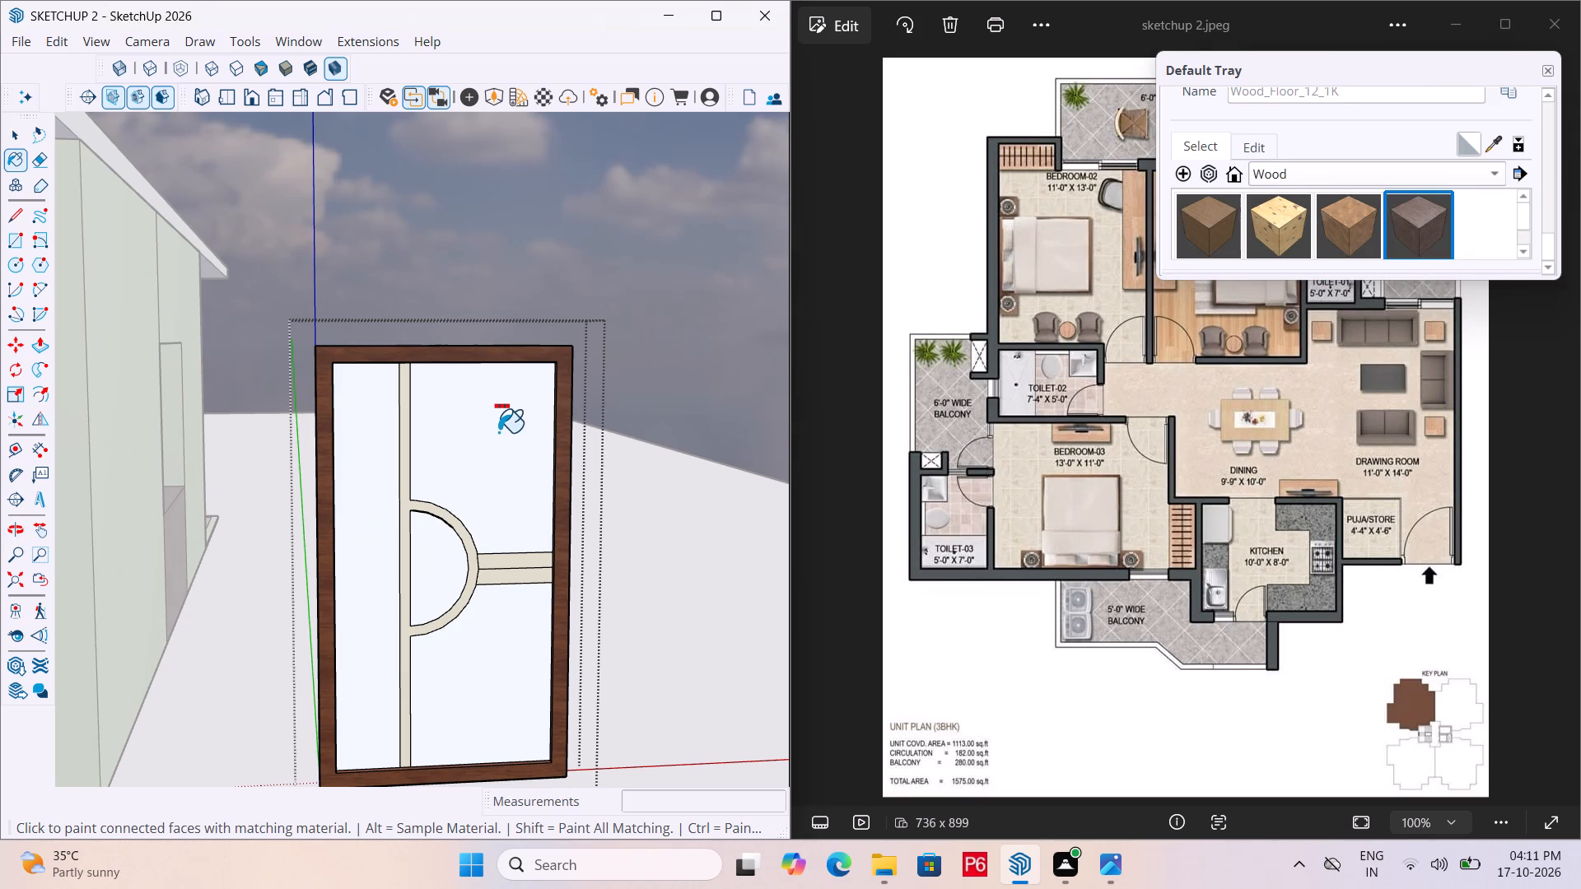
pyautogui.scroll(6, 393, 597)
pyautogui.click(468, 559)
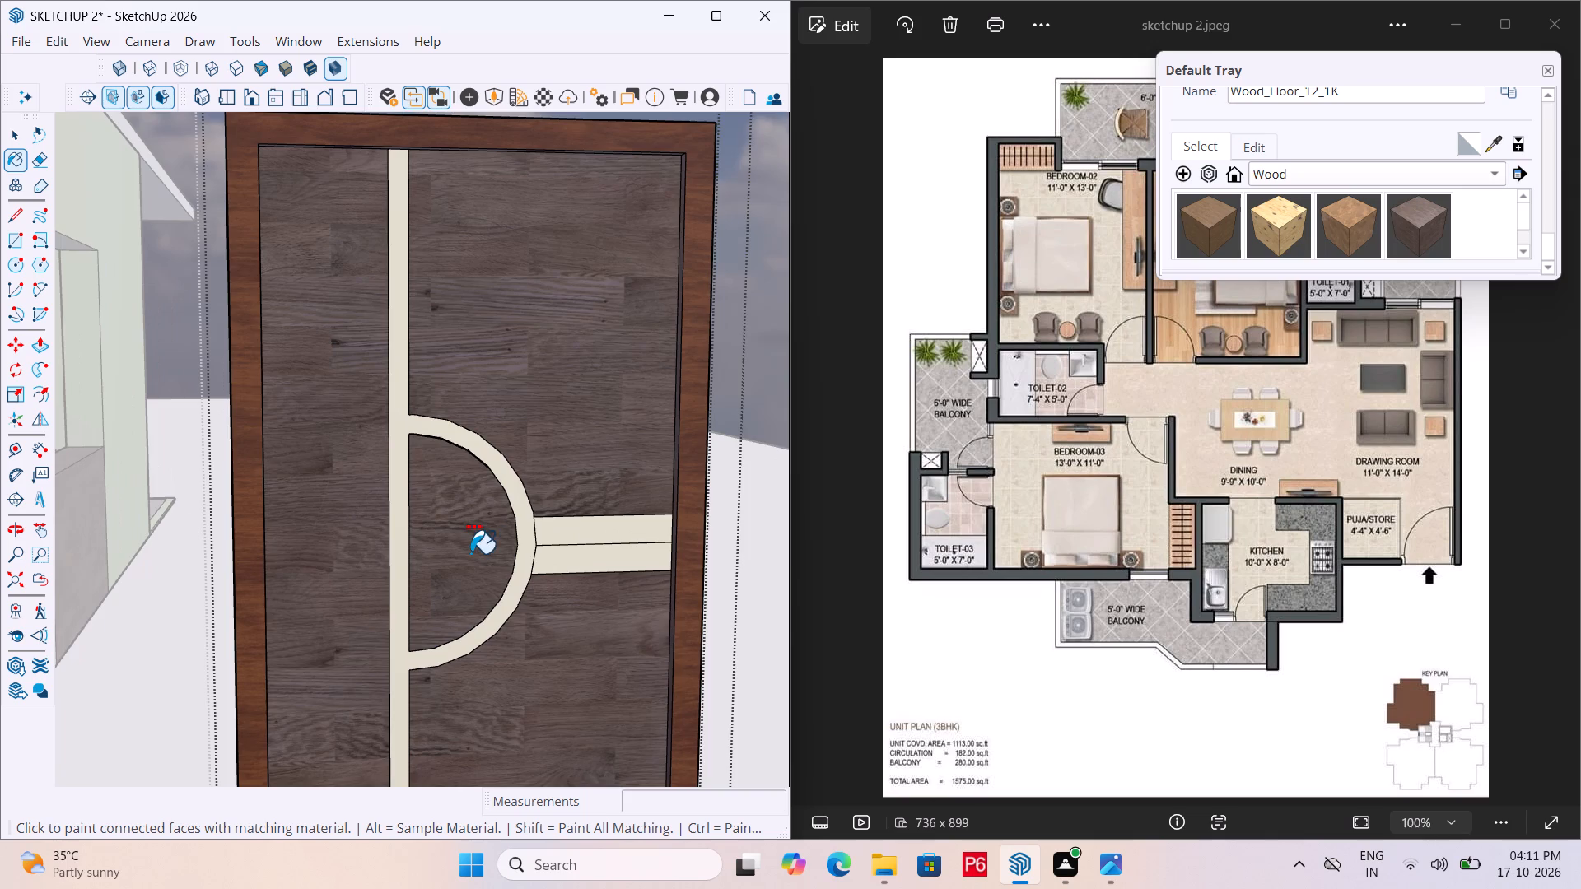
# Save the model with the painted front panels.
pyautogui.scroll(-5, 585, 505)
pyautogui.hotkey('ctrl', 's')
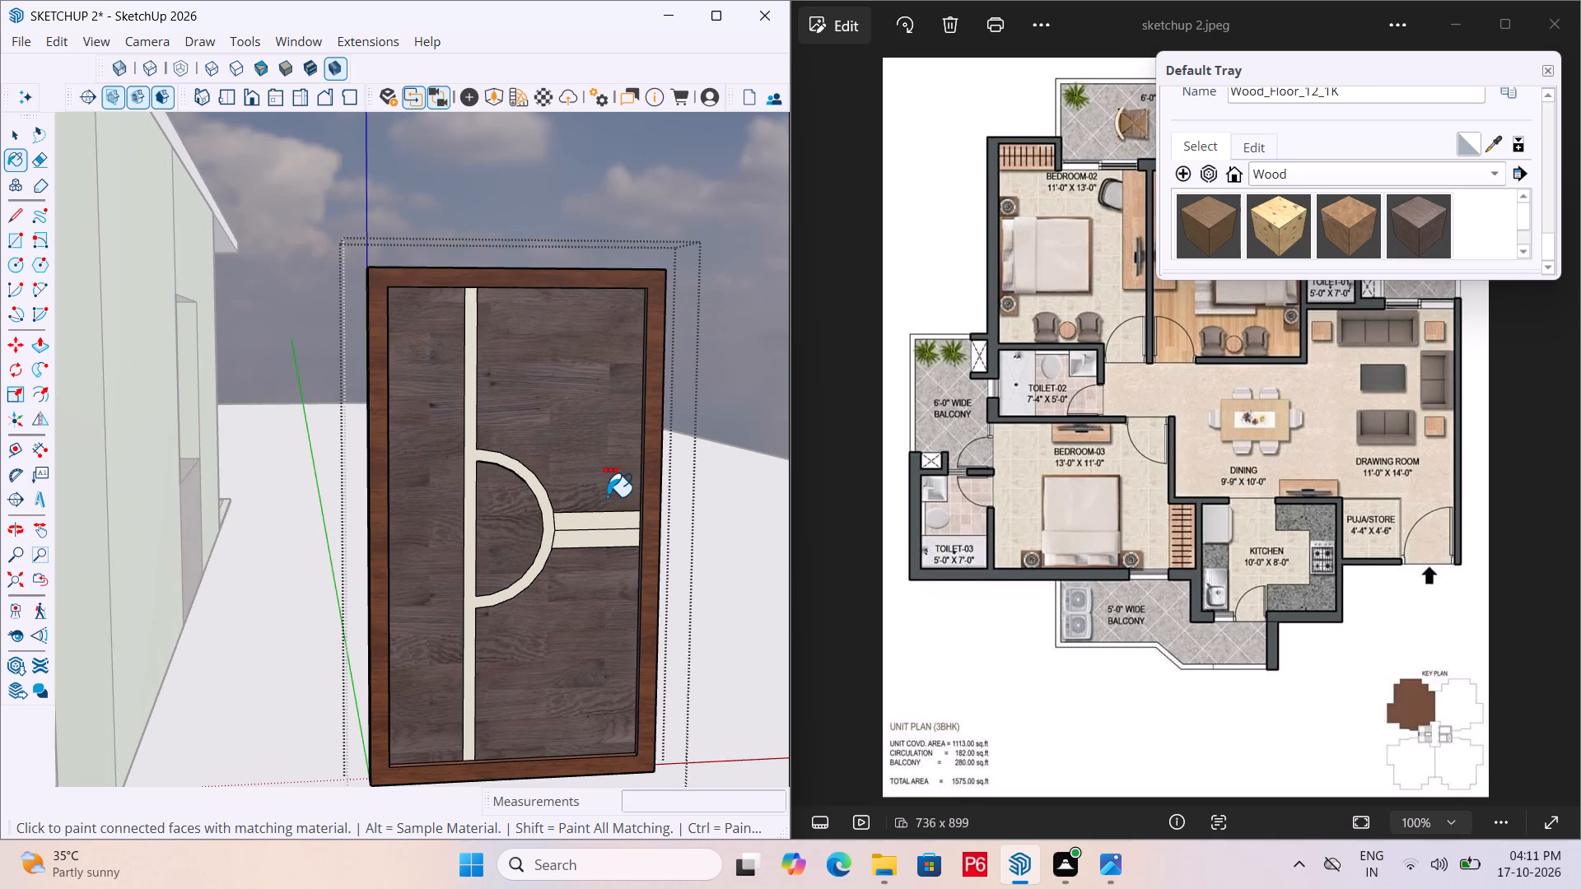
pyautogui.hotkey('ctrl', 's')
pyautogui.hotkey('ctrl', 's')
pyautogui.hotkey('ctrl', 's')
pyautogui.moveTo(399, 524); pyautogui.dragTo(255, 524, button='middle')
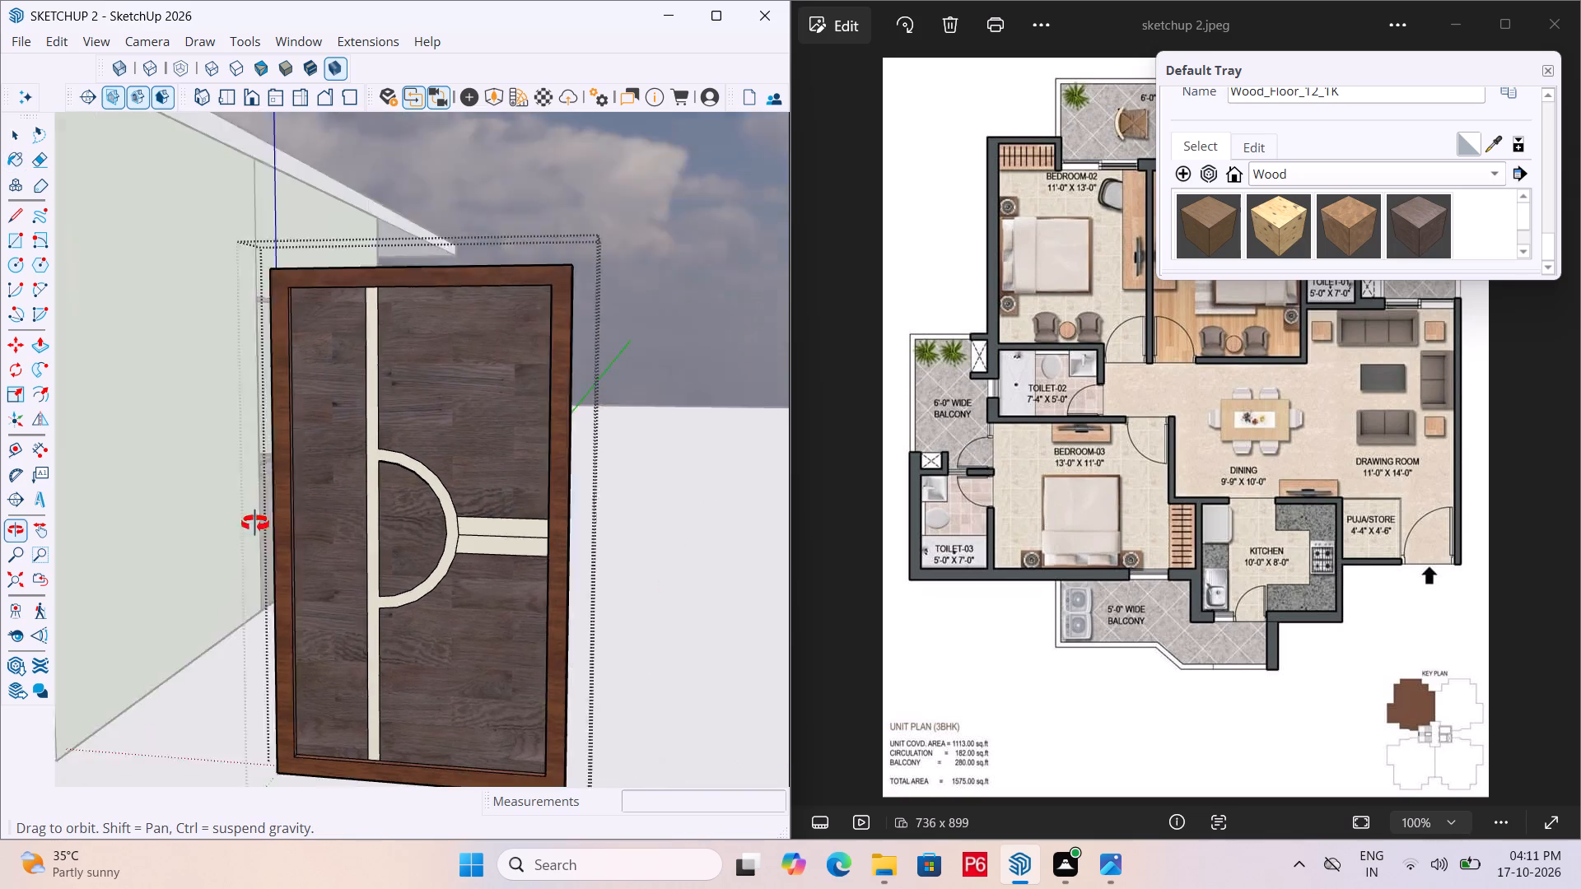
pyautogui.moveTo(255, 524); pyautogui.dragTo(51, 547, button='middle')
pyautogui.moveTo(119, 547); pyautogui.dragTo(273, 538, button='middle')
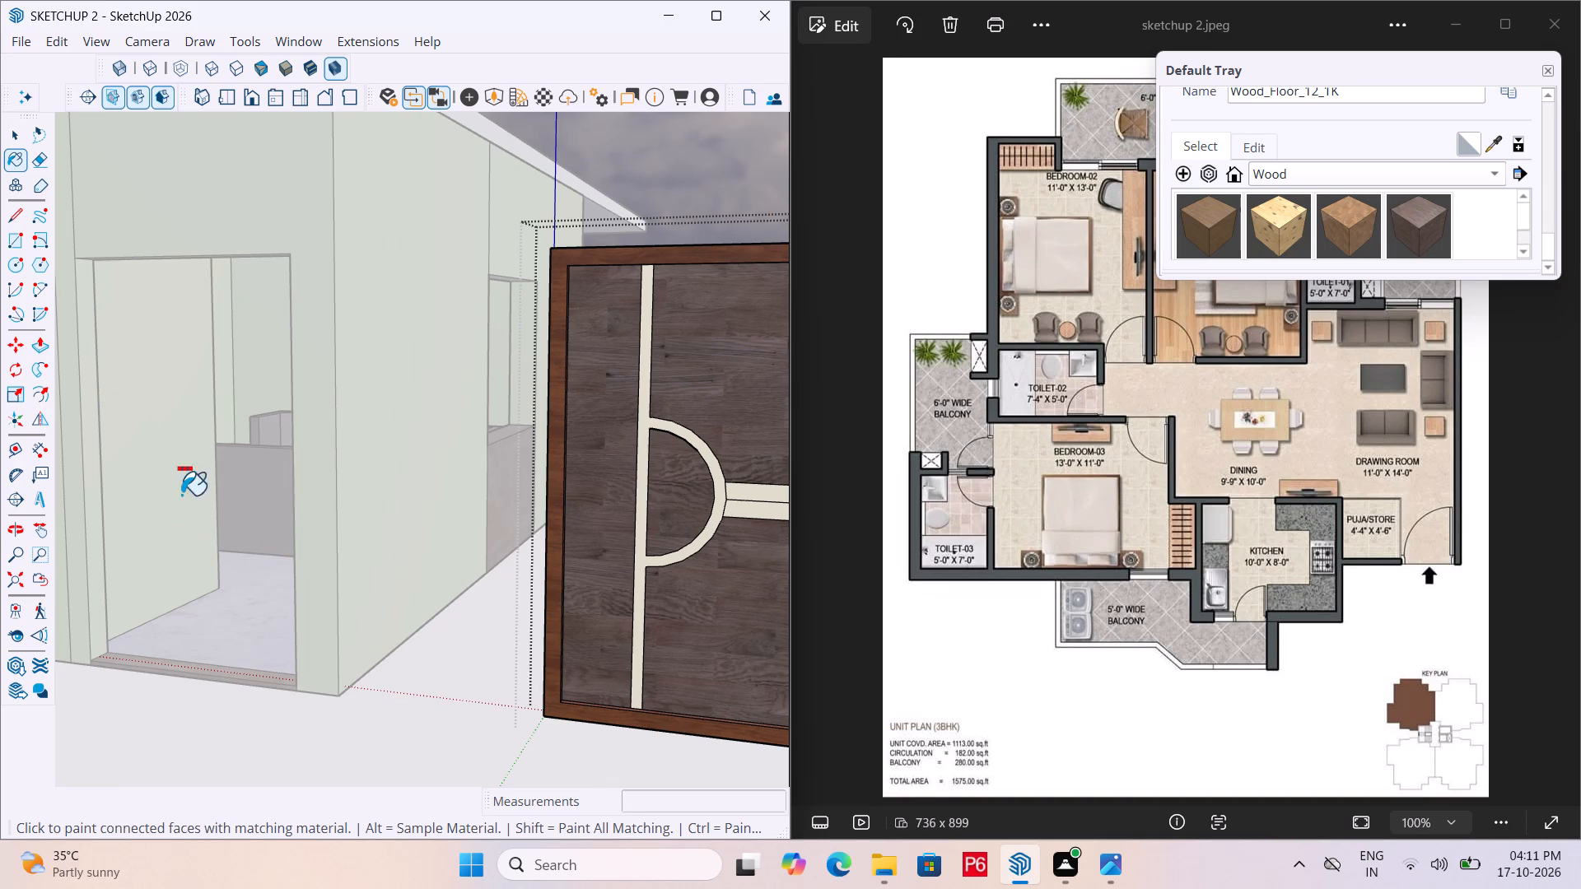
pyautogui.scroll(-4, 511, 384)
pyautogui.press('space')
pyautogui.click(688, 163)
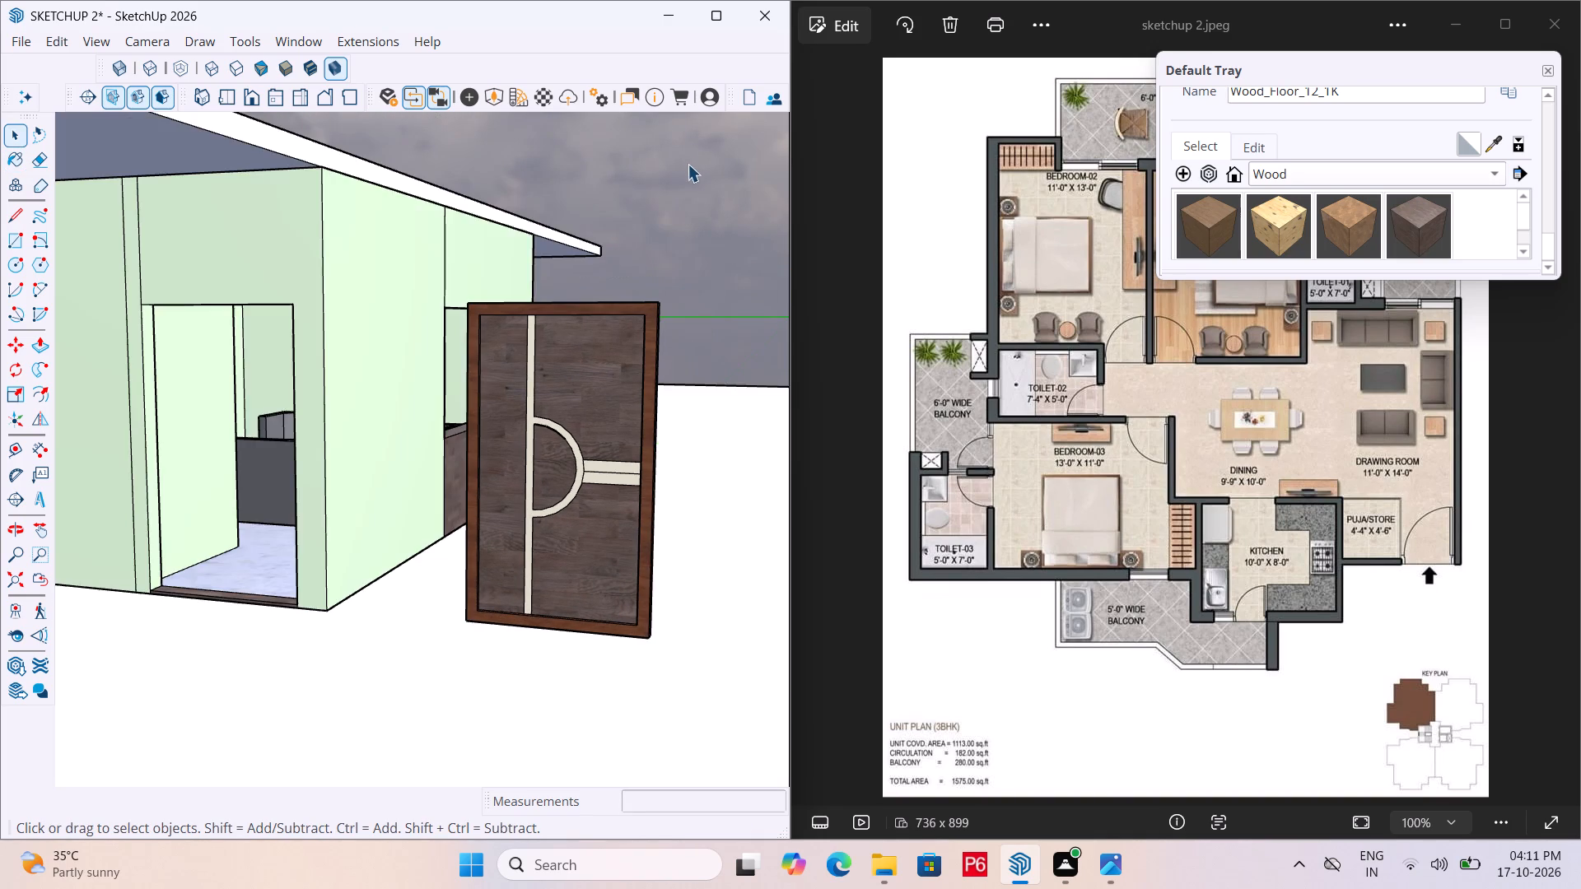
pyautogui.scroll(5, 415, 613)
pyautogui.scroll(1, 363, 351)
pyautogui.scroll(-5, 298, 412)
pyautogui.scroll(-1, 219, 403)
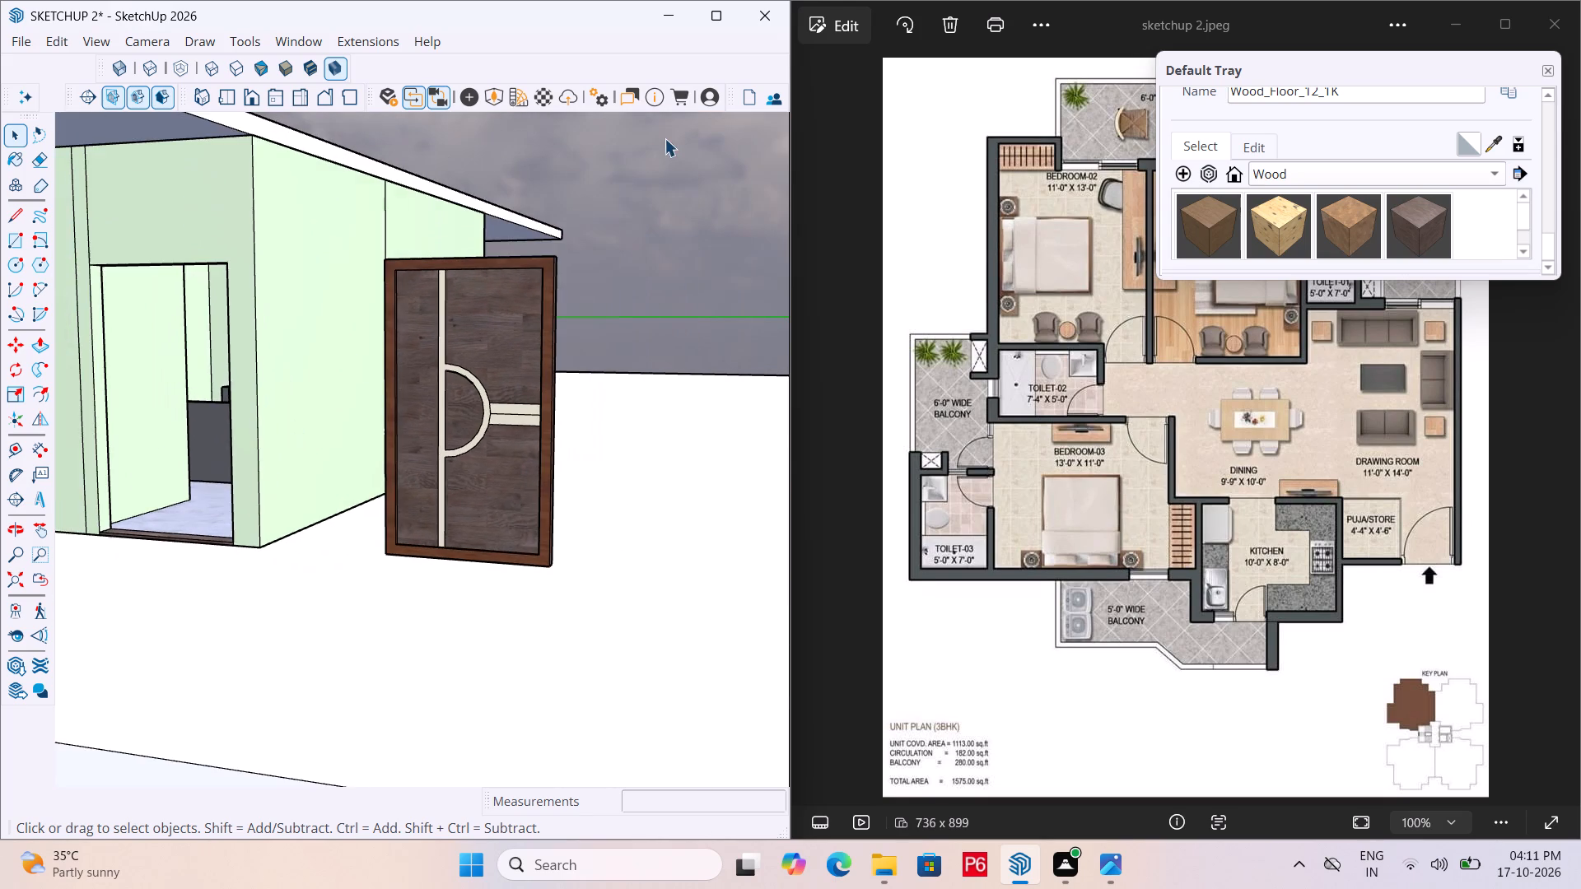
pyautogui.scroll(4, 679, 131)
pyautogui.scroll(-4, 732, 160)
# Draw a small square for the door handle at about mid-height on the door's front panel, close to the left frame.
pyautogui.scroll(1, 444, 426)
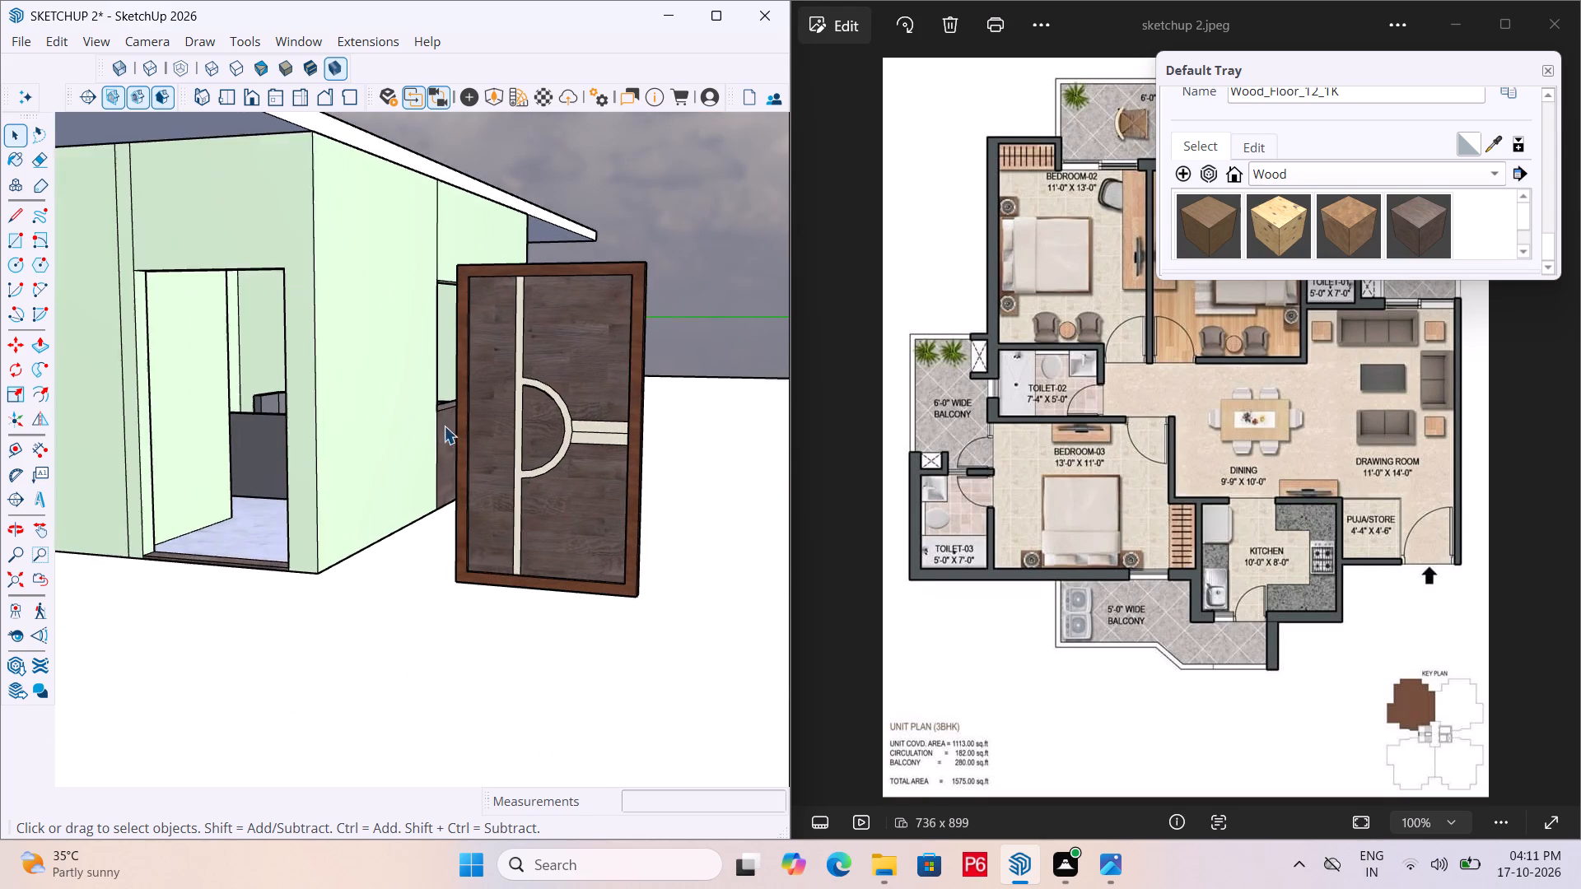
pyautogui.scroll(12, 494, 398)
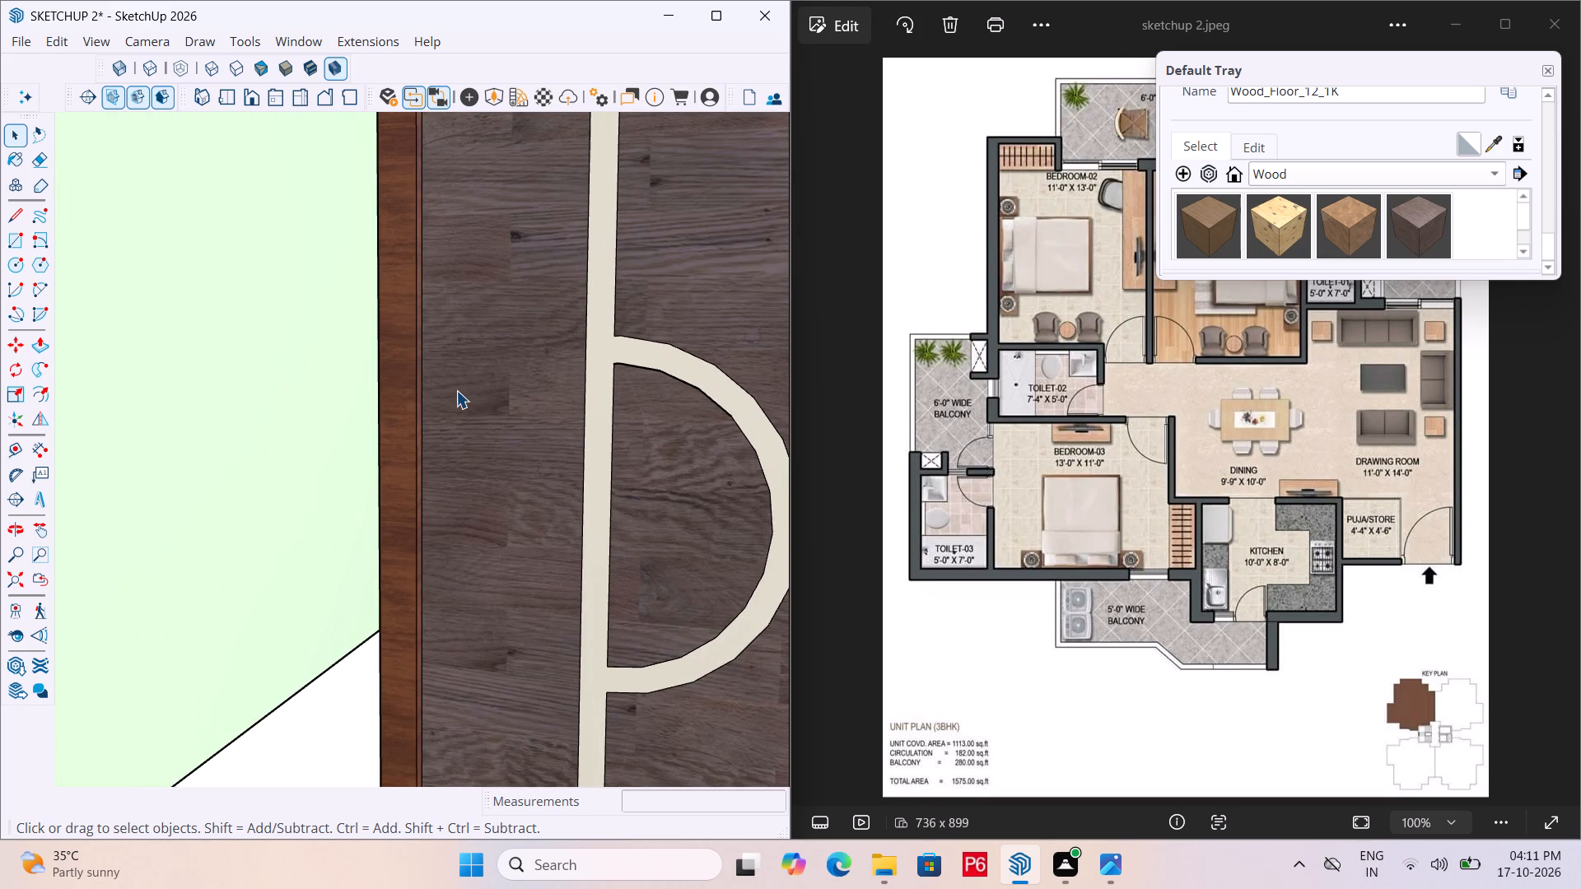
pyautogui.press('r')
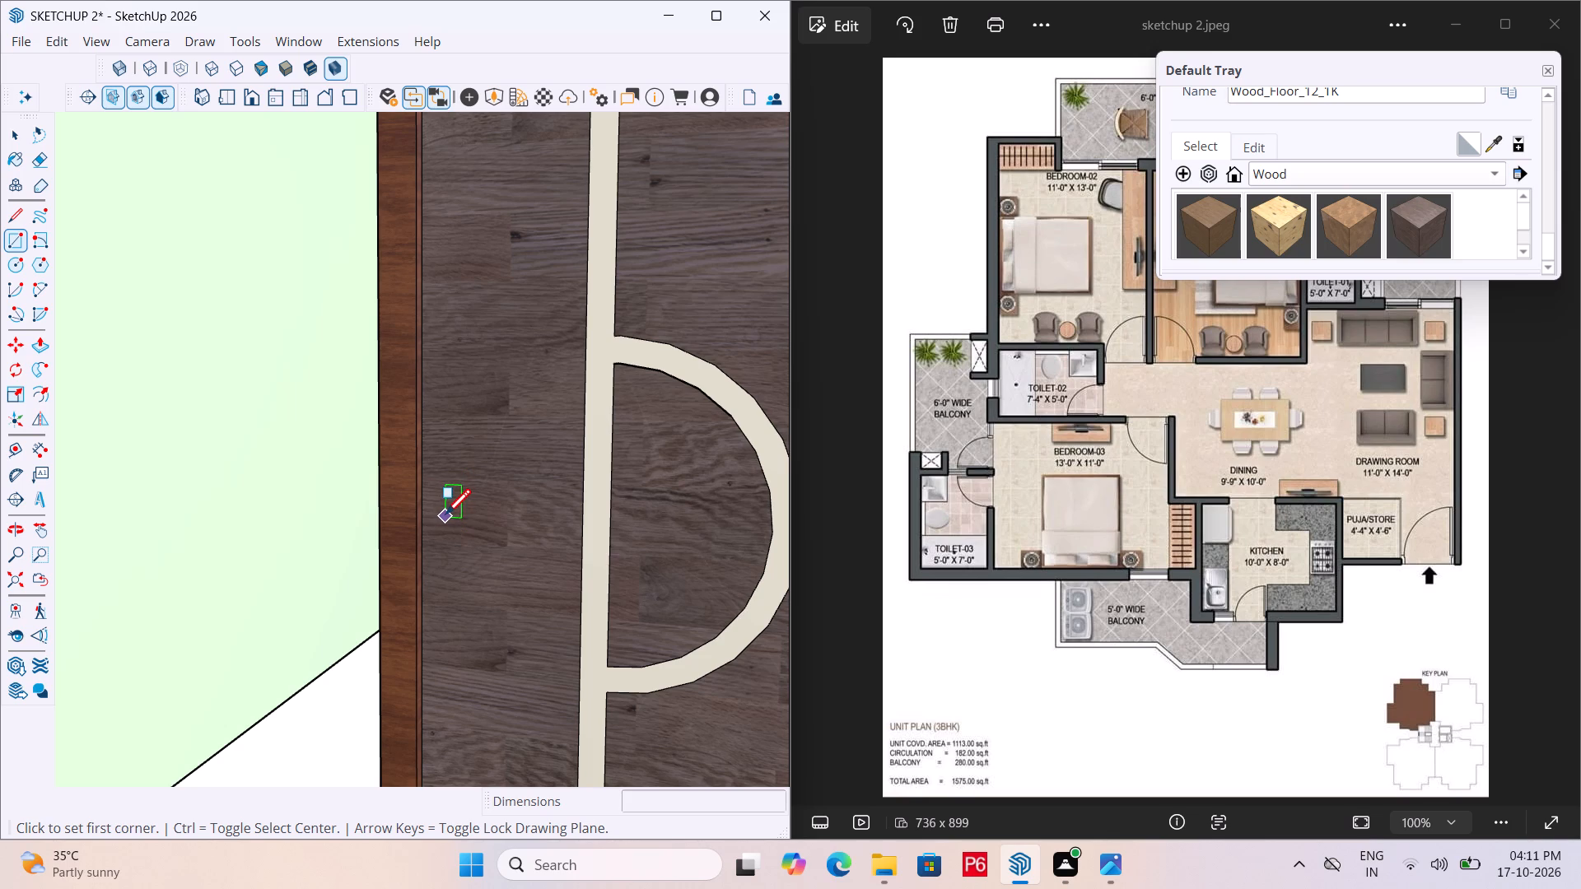
pyautogui.click(445, 517)
pyautogui.click(467, 538)
pyautogui.press('space')
pyautogui.scroll(6, 459, 542)
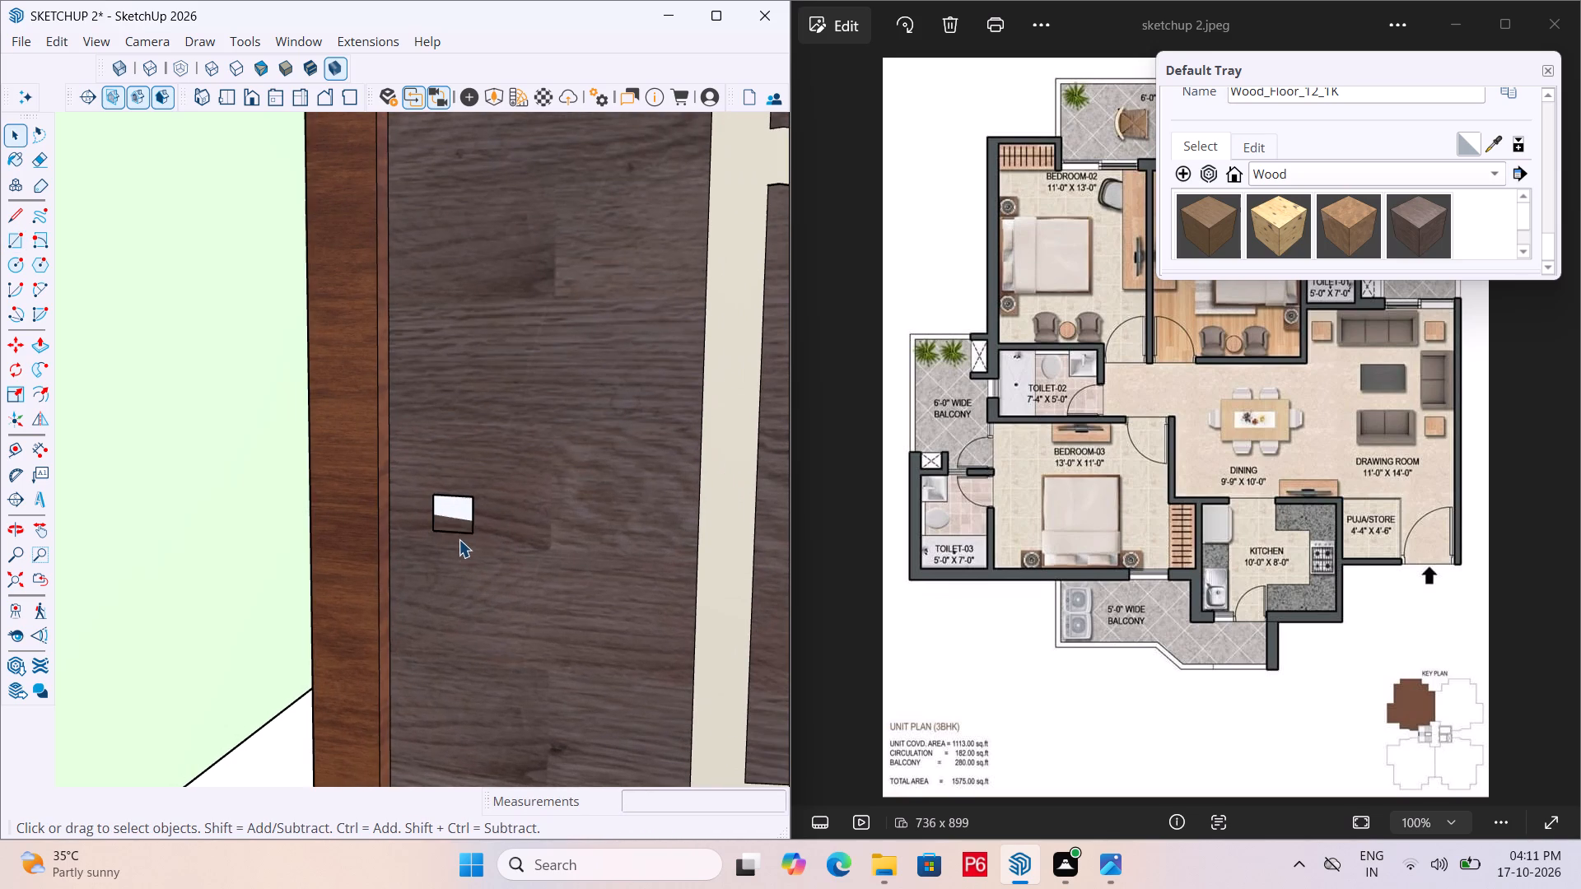
# Group the small square's face together with its edges and open the group for editing.
pyautogui.click(446, 514)
pyautogui.click(446, 514)
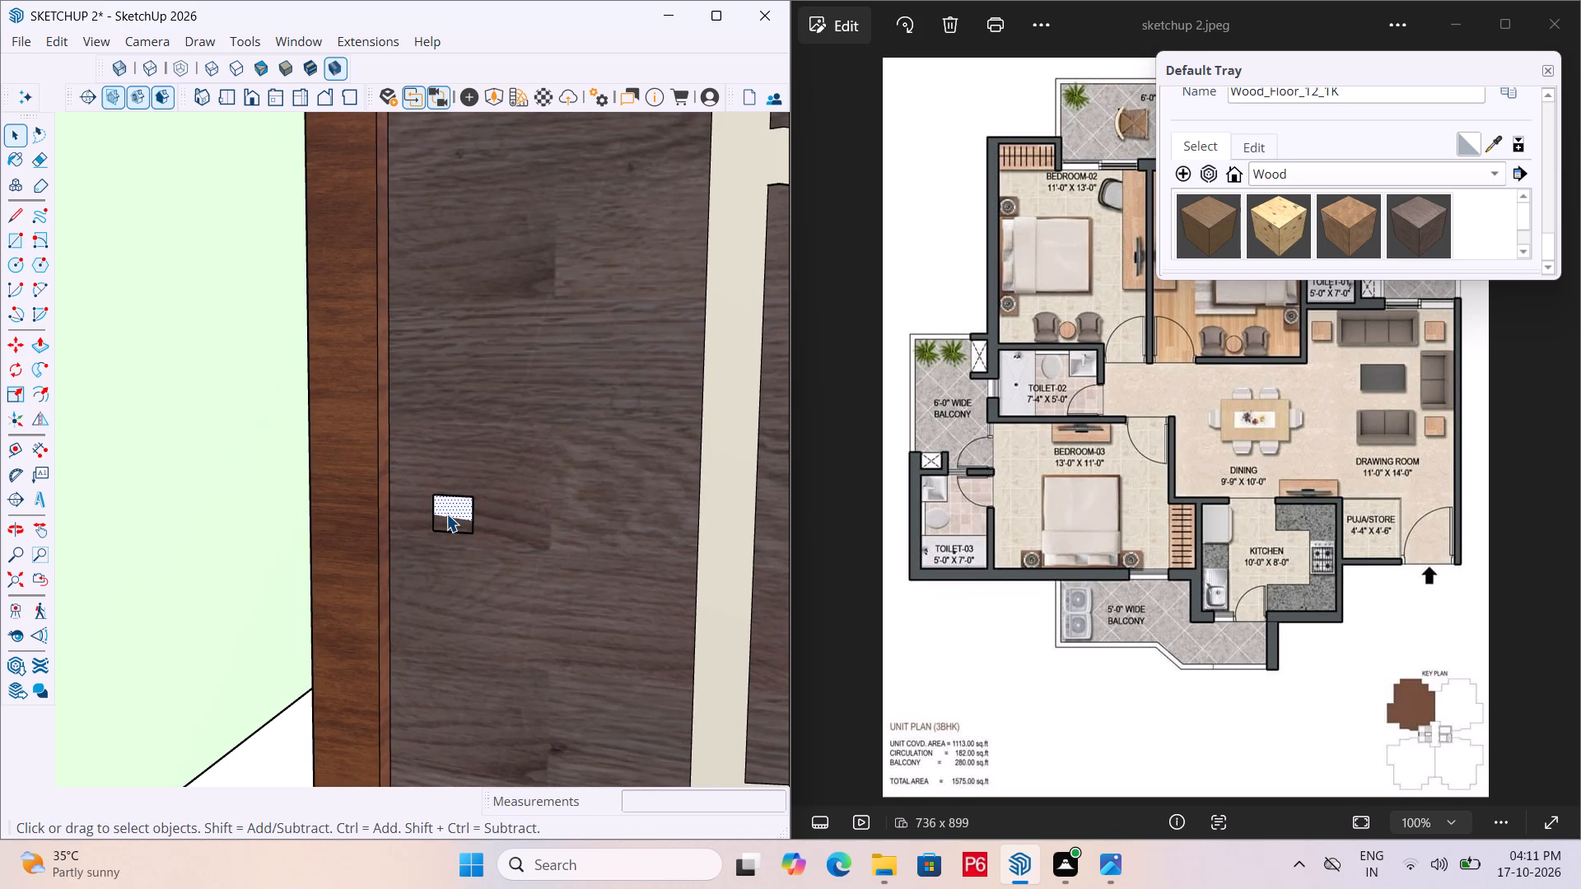
pyautogui.doubleClick(446, 514)
pyautogui.rightClick(446, 514)
pyautogui.click(563, 709)
pyautogui.doubleClick(456, 506)
pyautogui.click(451, 515)
pyautogui.click(452, 516)
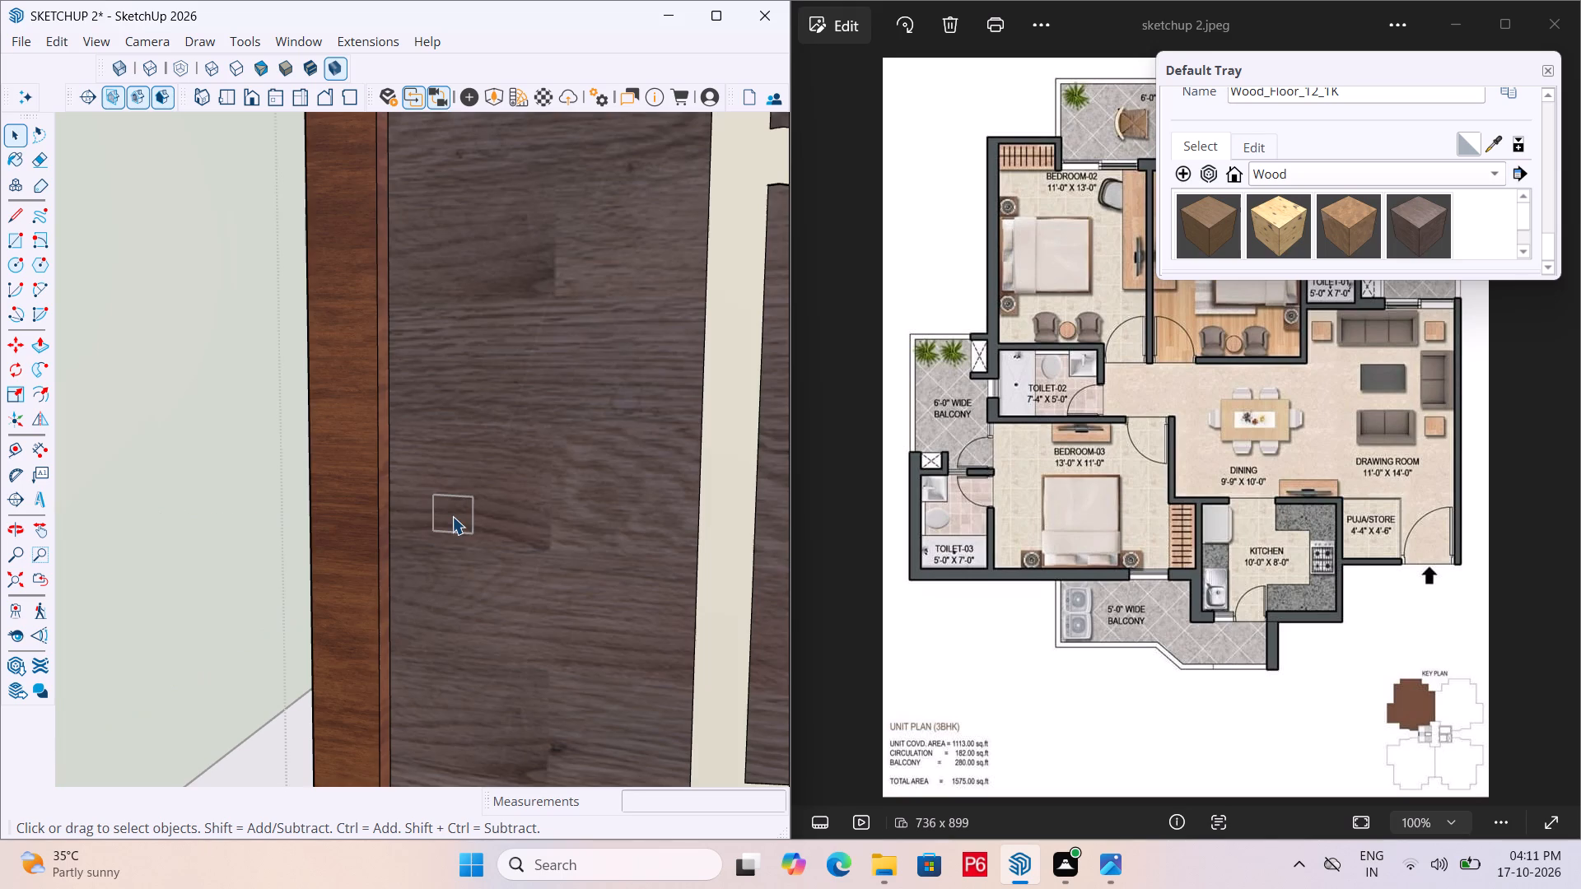
pyautogui.click(453, 515)
pyautogui.click(263, 375)
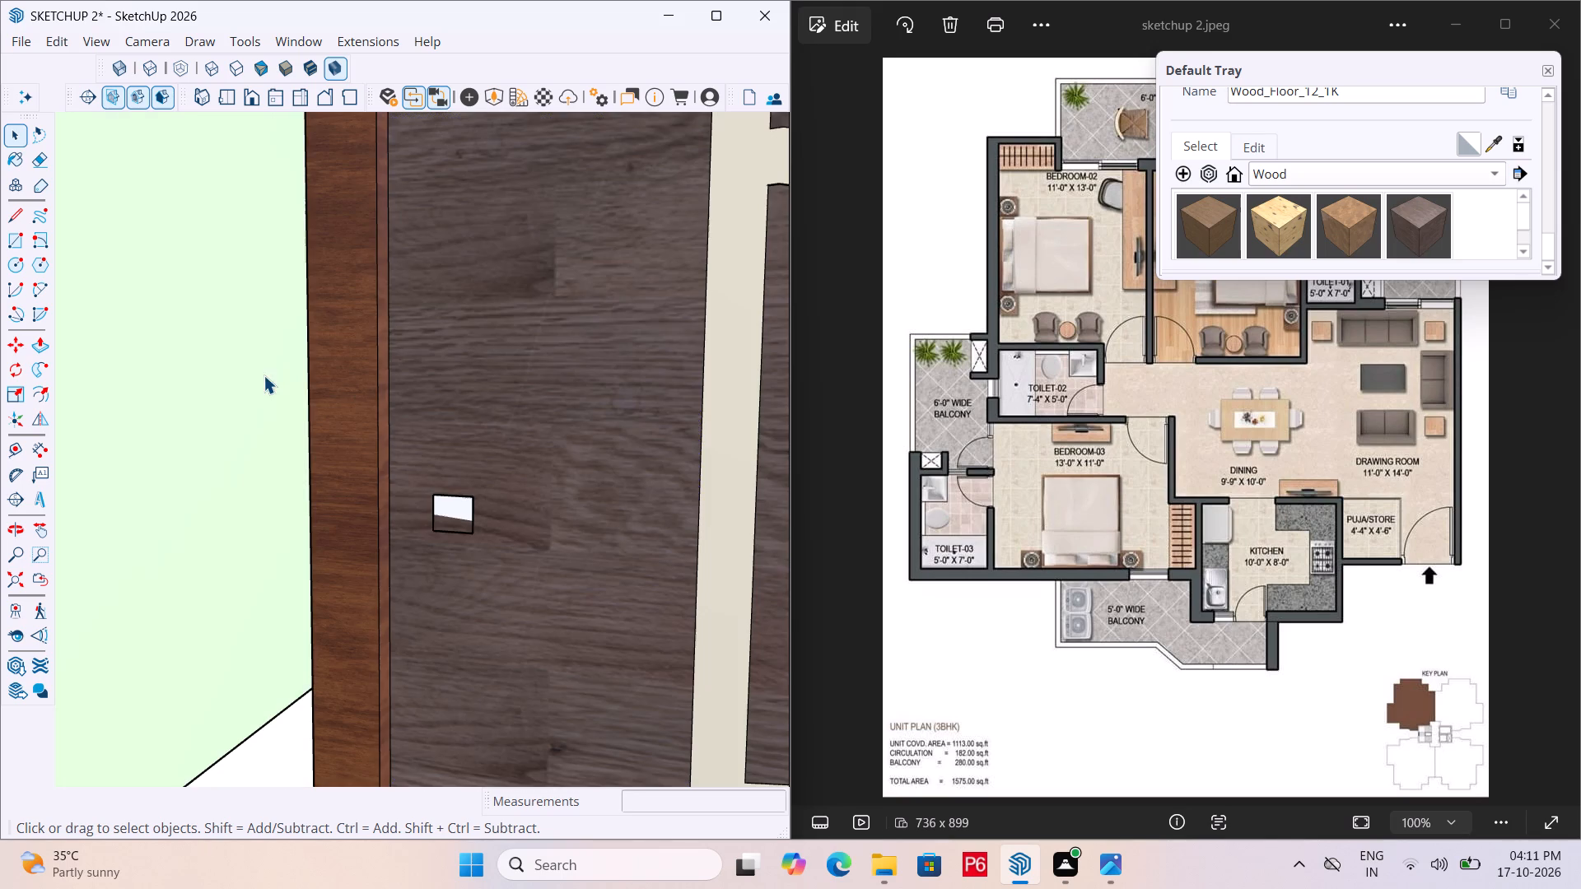
pyautogui.click(464, 522)
pyautogui.doubleClick(463, 521)
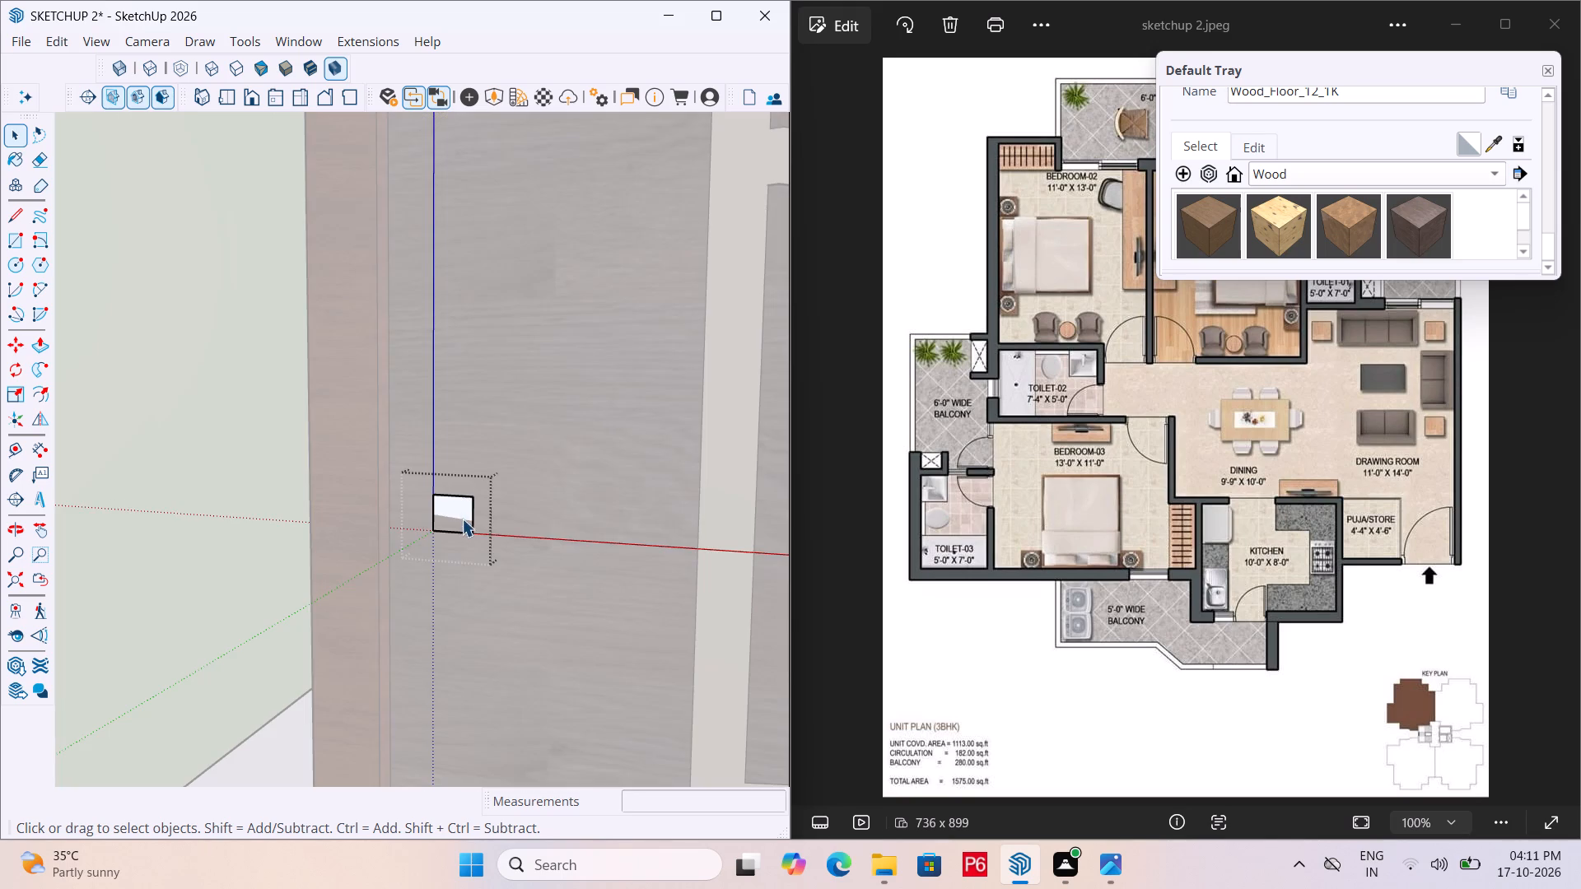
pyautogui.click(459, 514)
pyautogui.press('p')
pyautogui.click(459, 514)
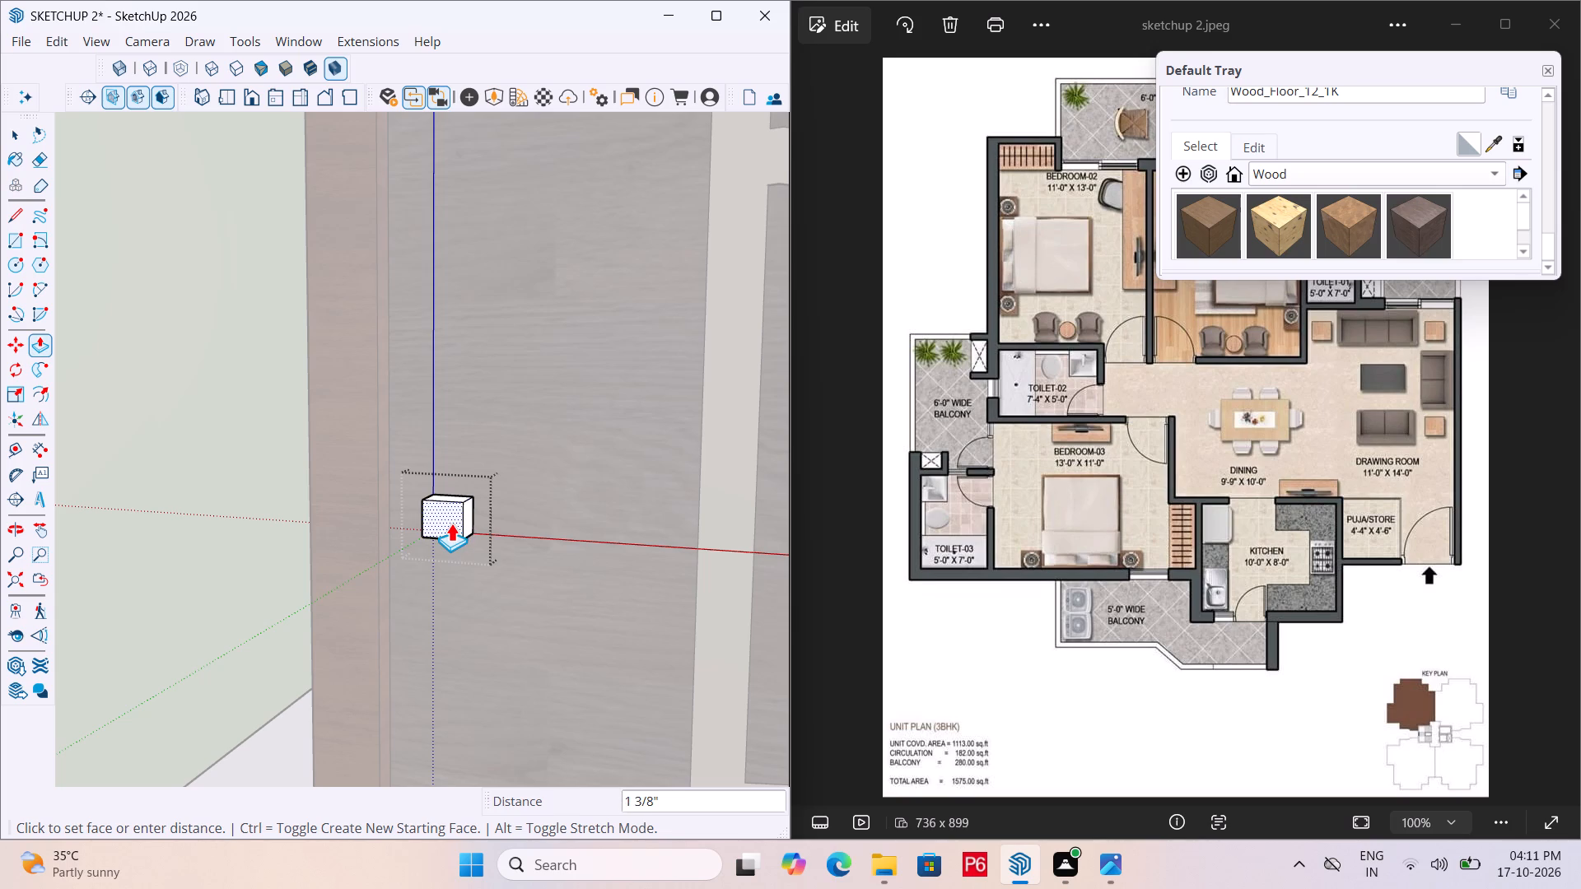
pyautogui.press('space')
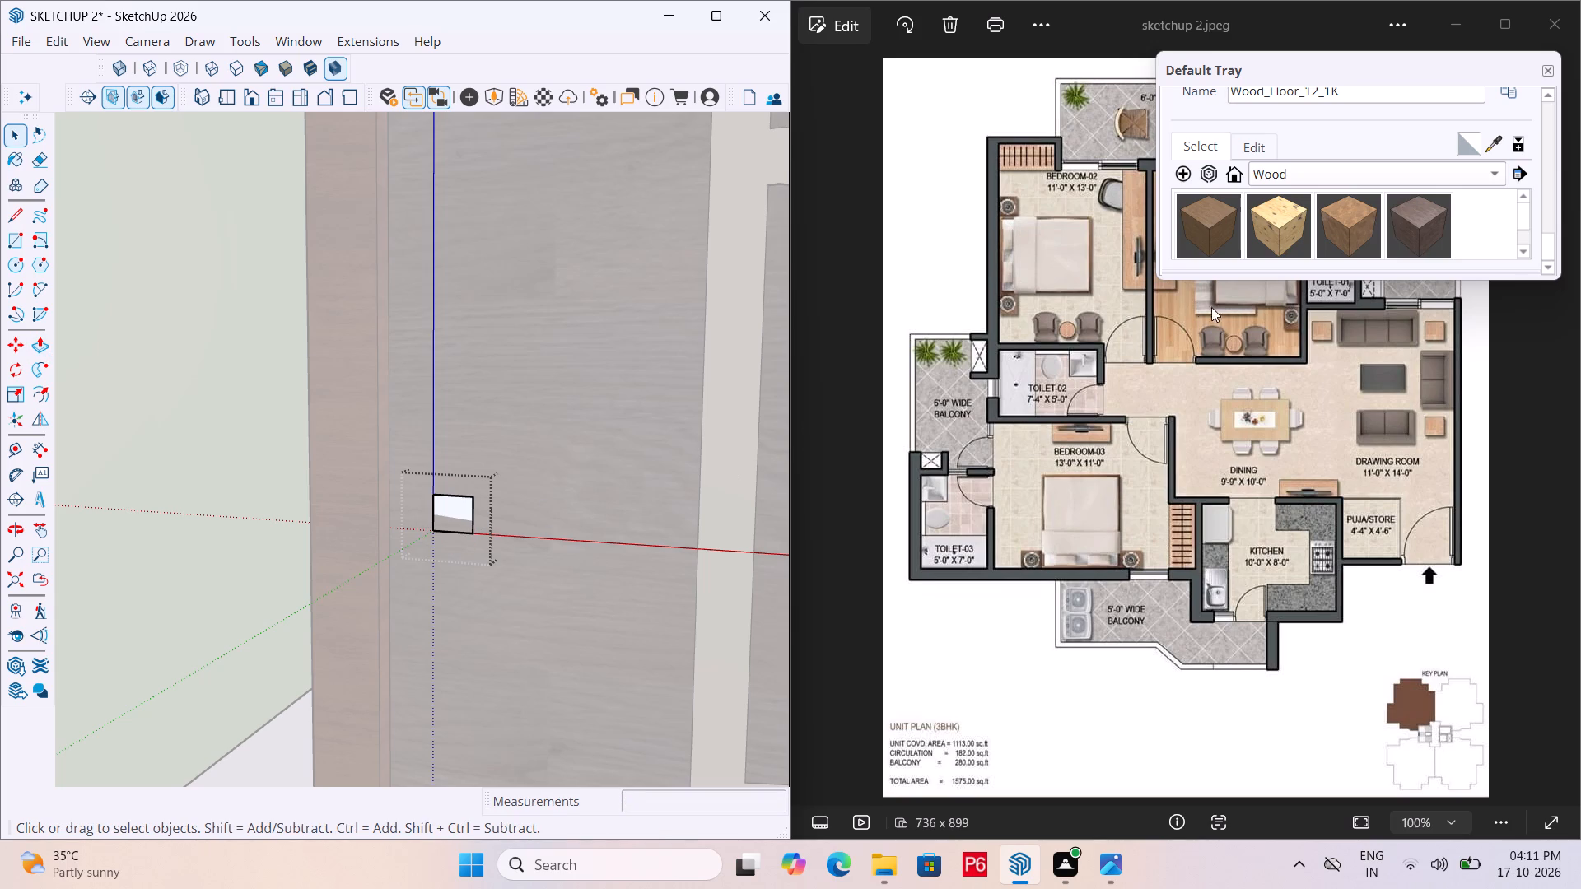
# Paint the square handle face with Metal_06_1K from the Metal collection.
pyautogui.click(1374, 179)
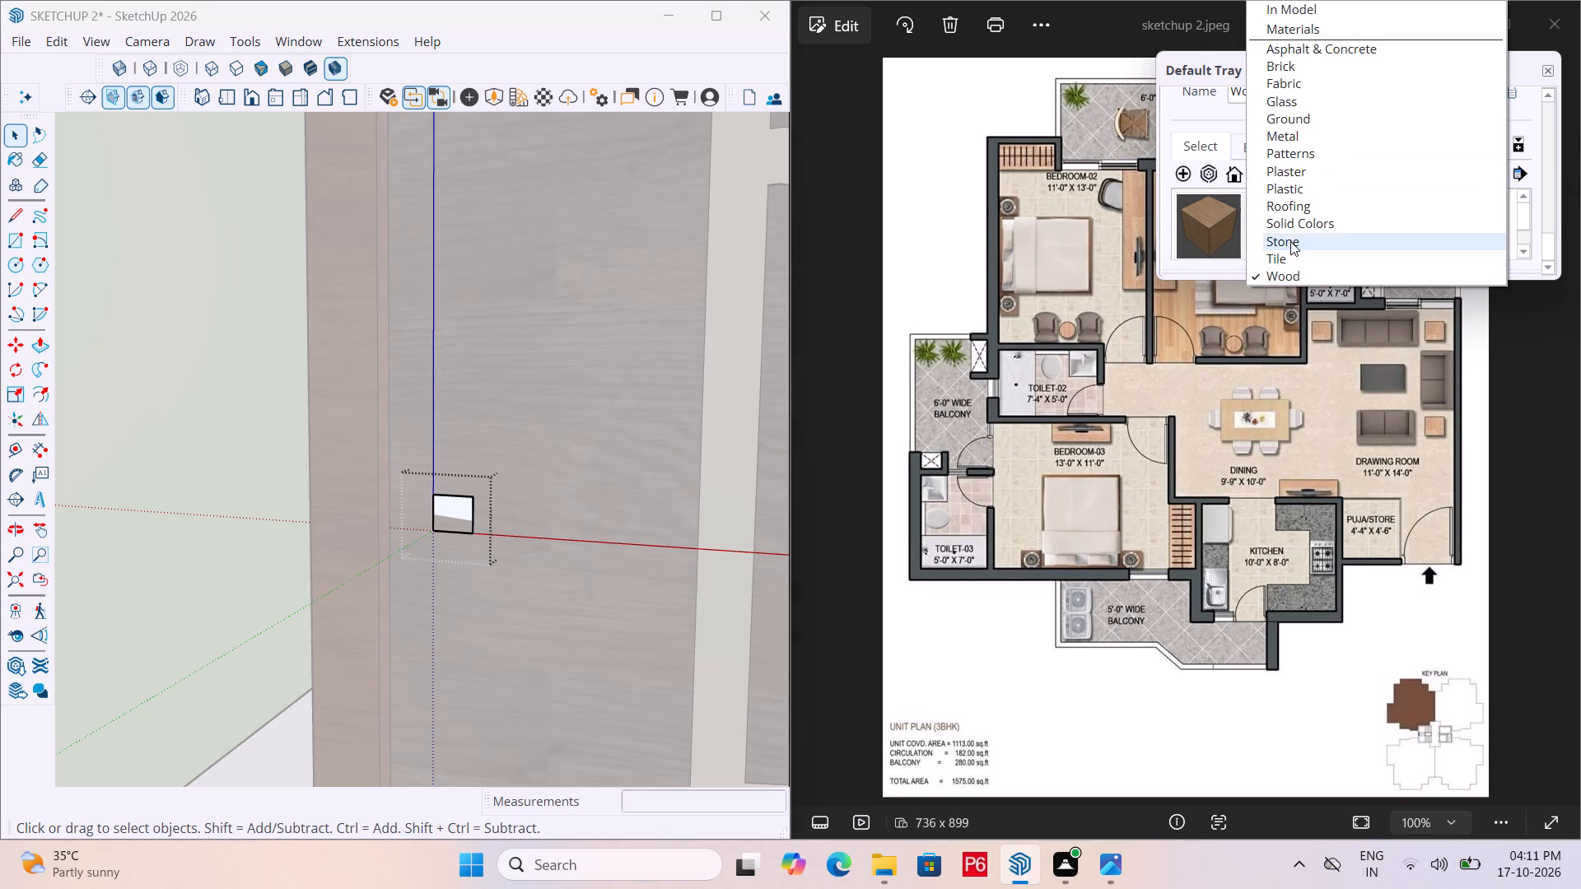
pyautogui.click(1303, 226)
pyautogui.scroll(-6, 1312, 215)
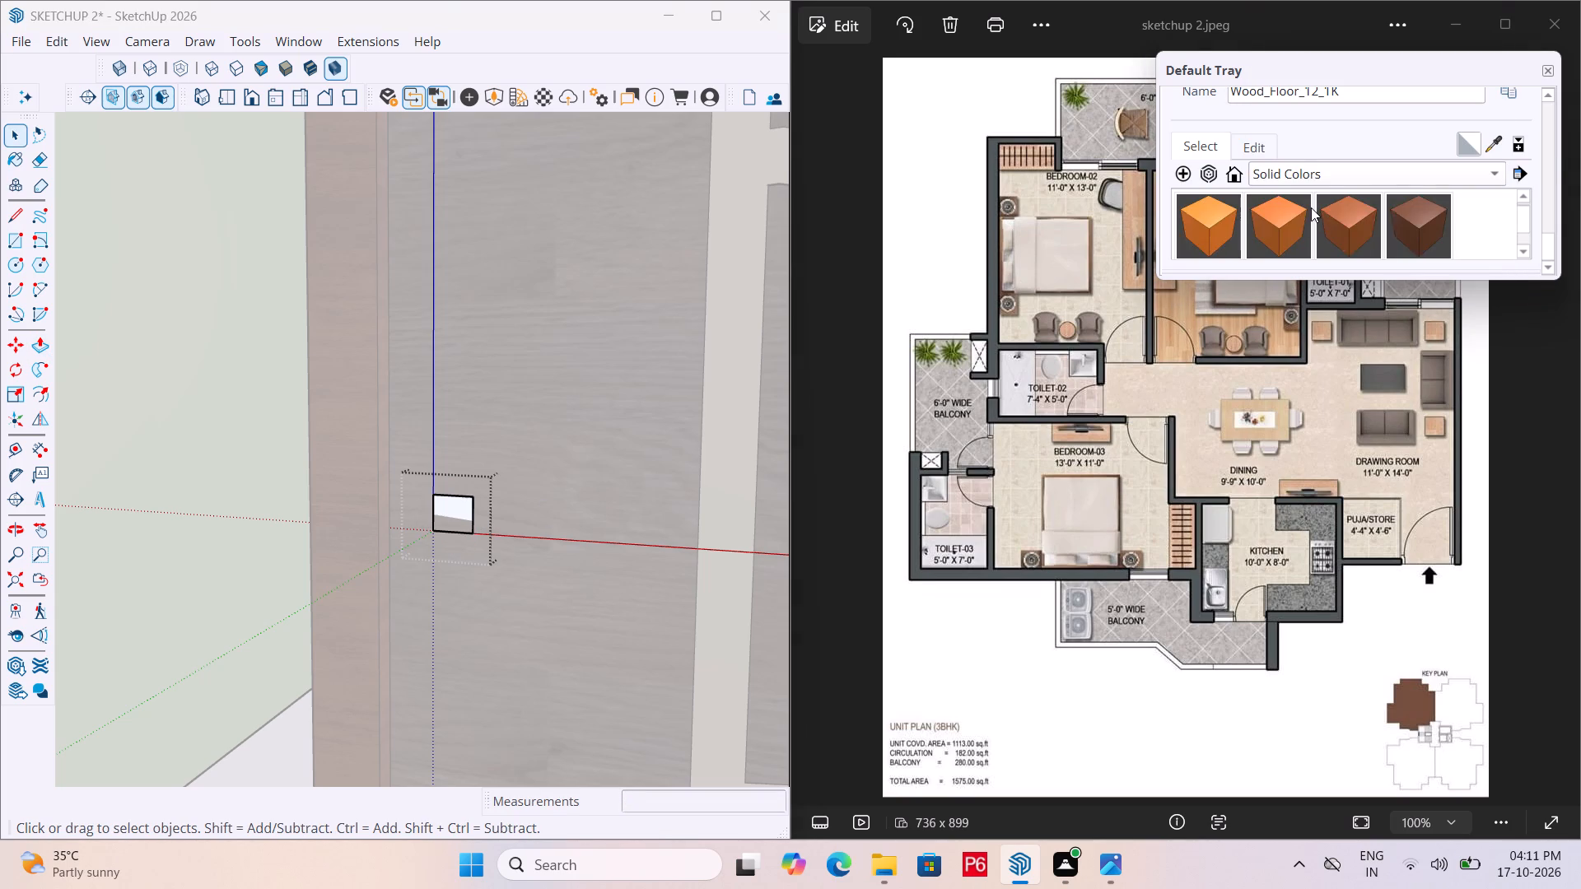
pyautogui.scroll(-20, 1311, 207)
pyautogui.scroll(-3, 1326, 210)
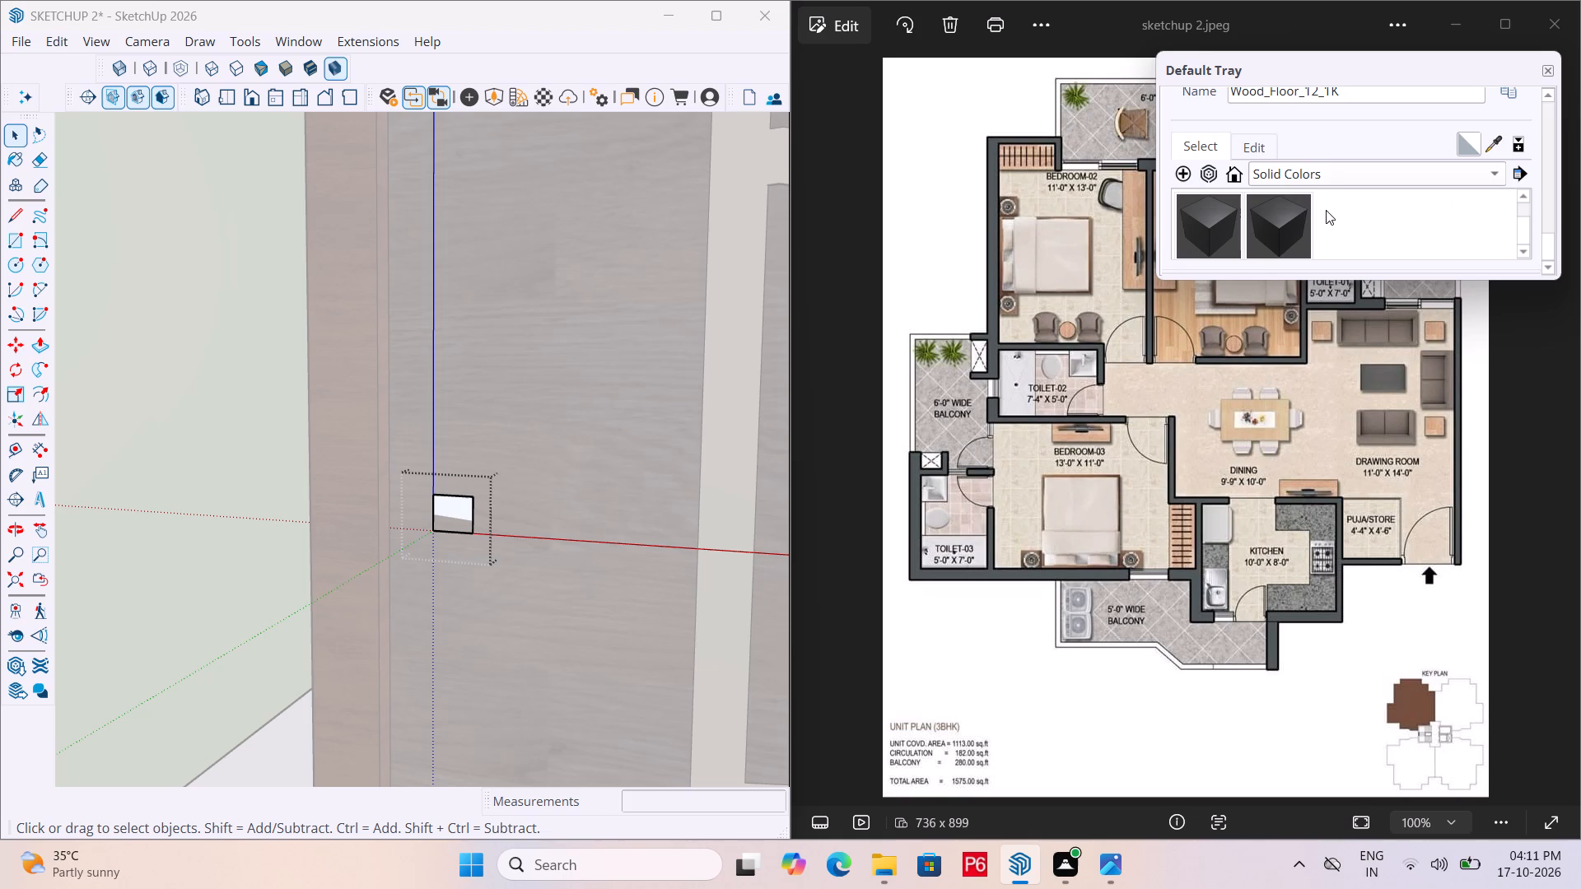
pyautogui.click(1343, 179)
pyautogui.click(1357, 137)
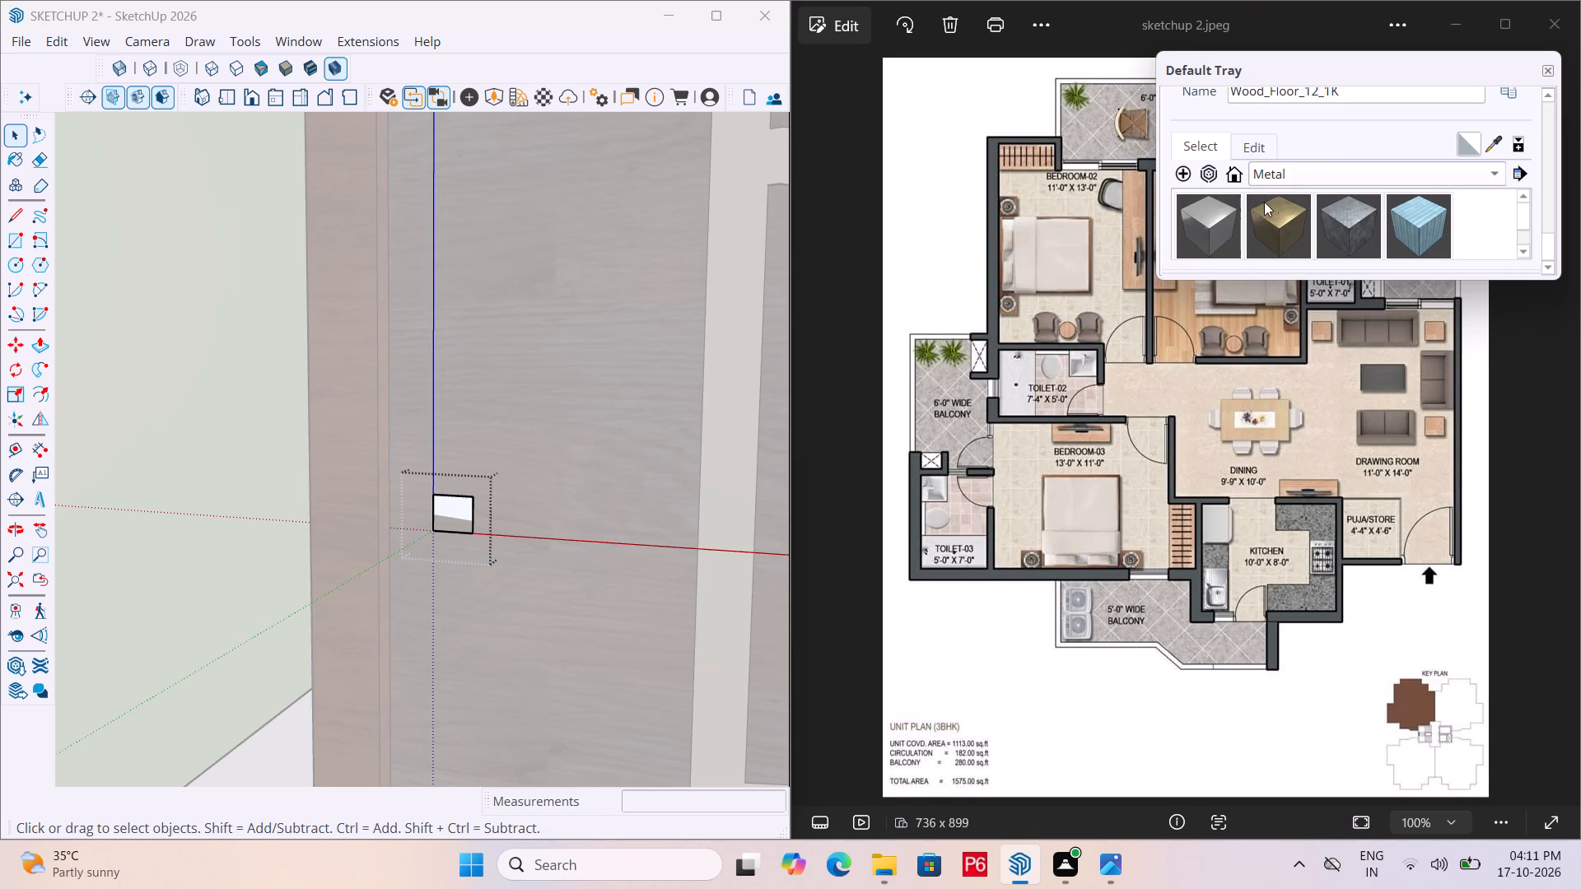
pyautogui.click(1219, 209)
pyautogui.click(445, 515)
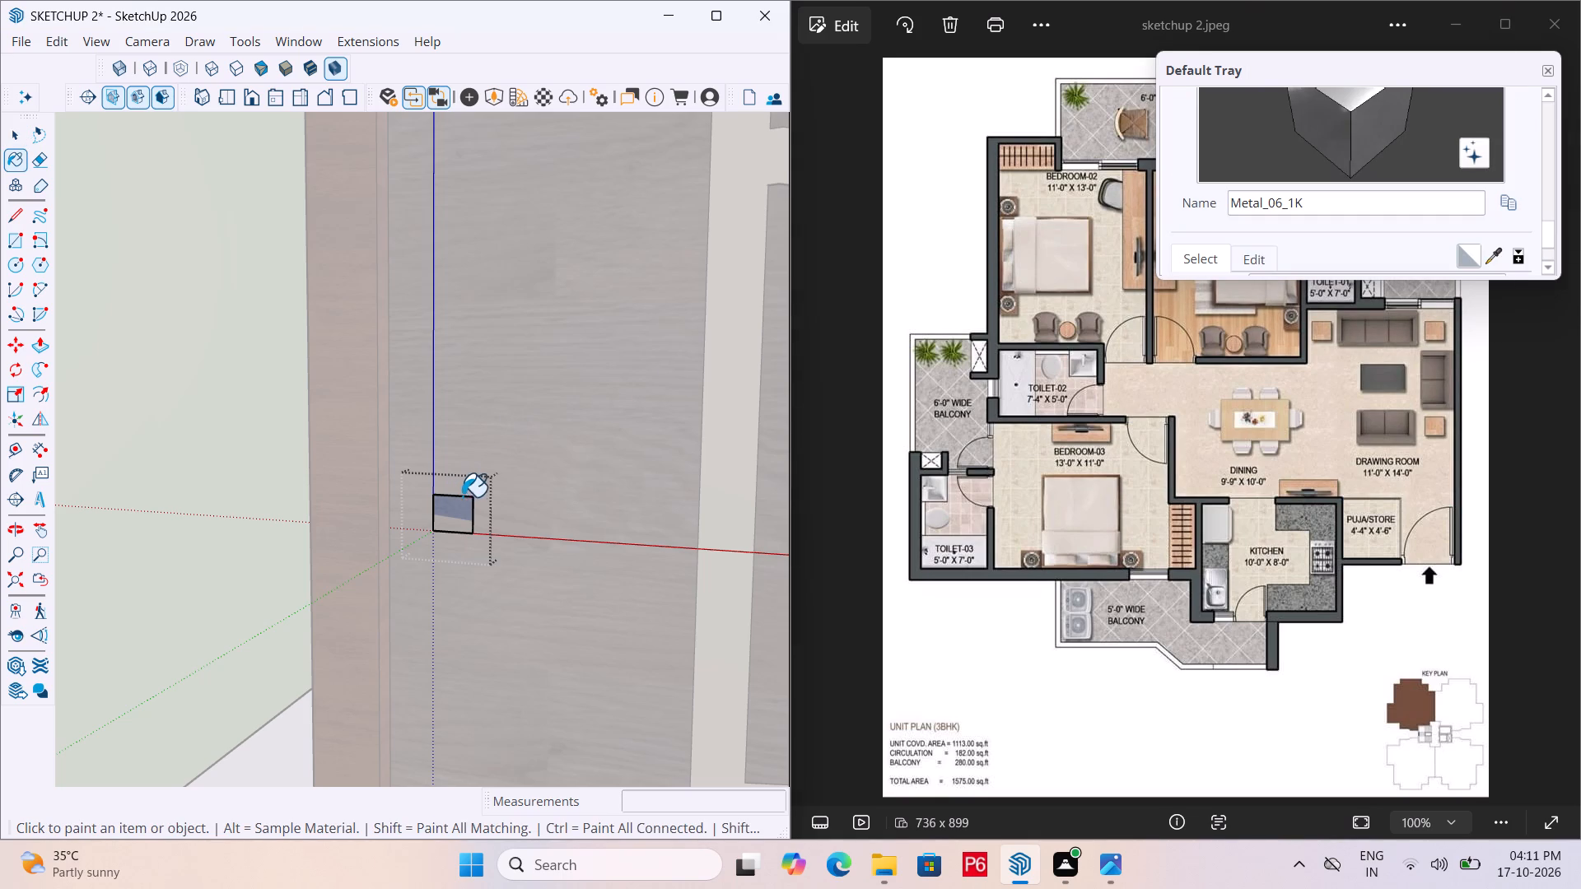
# Push/Pull the painted square face outward from the door by 3/4" to form the handle base.
pyautogui.press('l')
pyautogui.press('o')
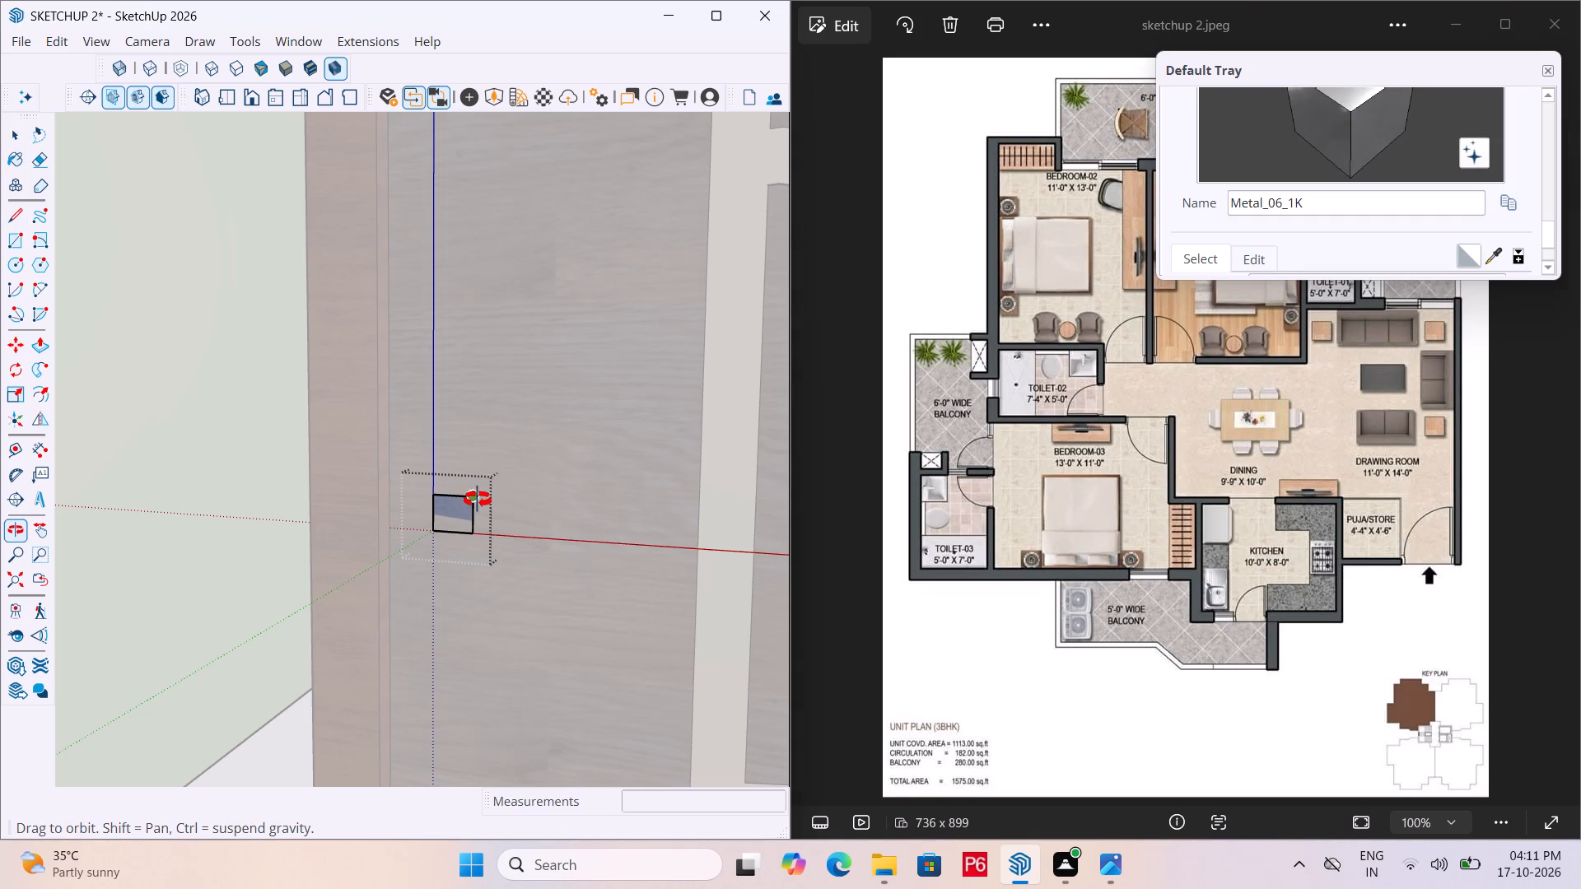
pyautogui.press('space')
pyautogui.press('p')
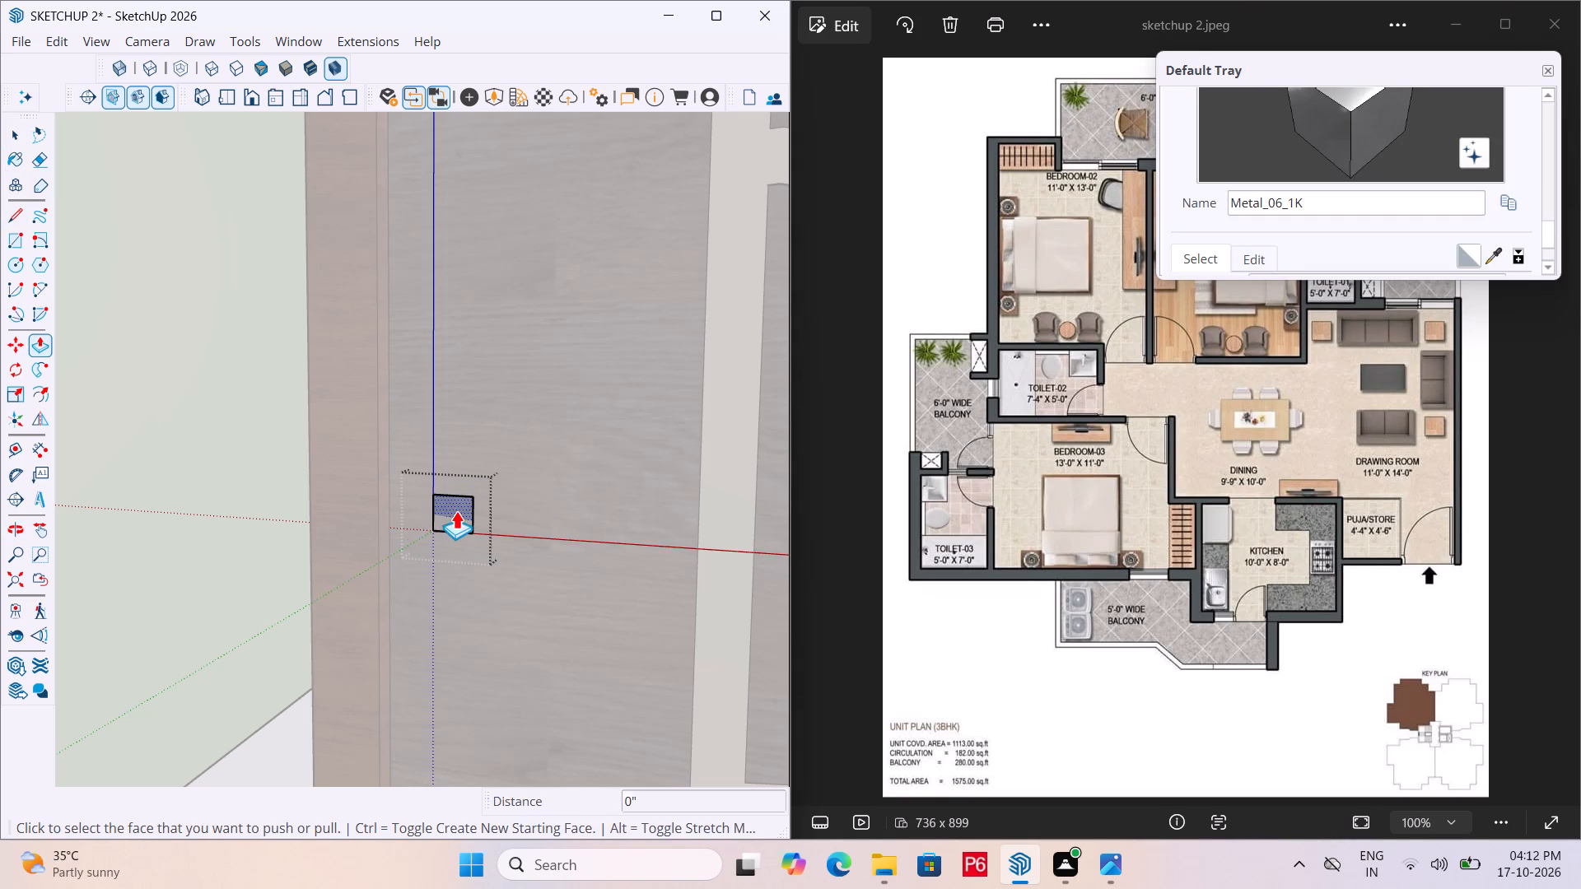
pyautogui.click(456, 510)
pyautogui.click(452, 516)
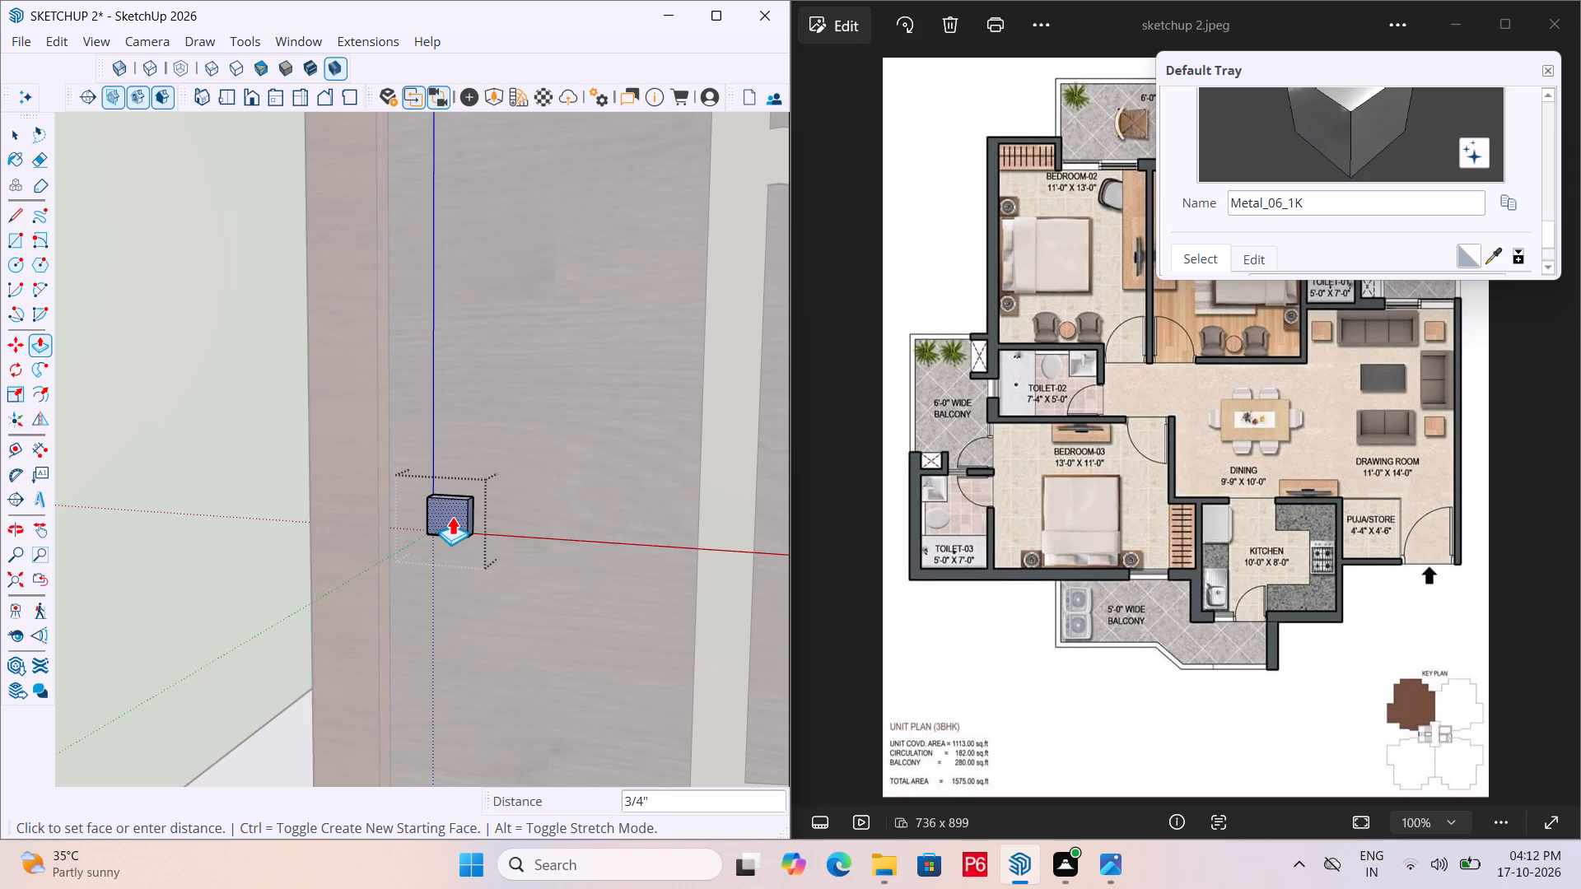
# Extrude the handle base's front face another 5/16" as a separate section, keeping the starting face's edges.
pyautogui.moveTo(463, 505); pyautogui.dragTo(254, 524, button='middle')
pyautogui.scroll(6, 408, 528)
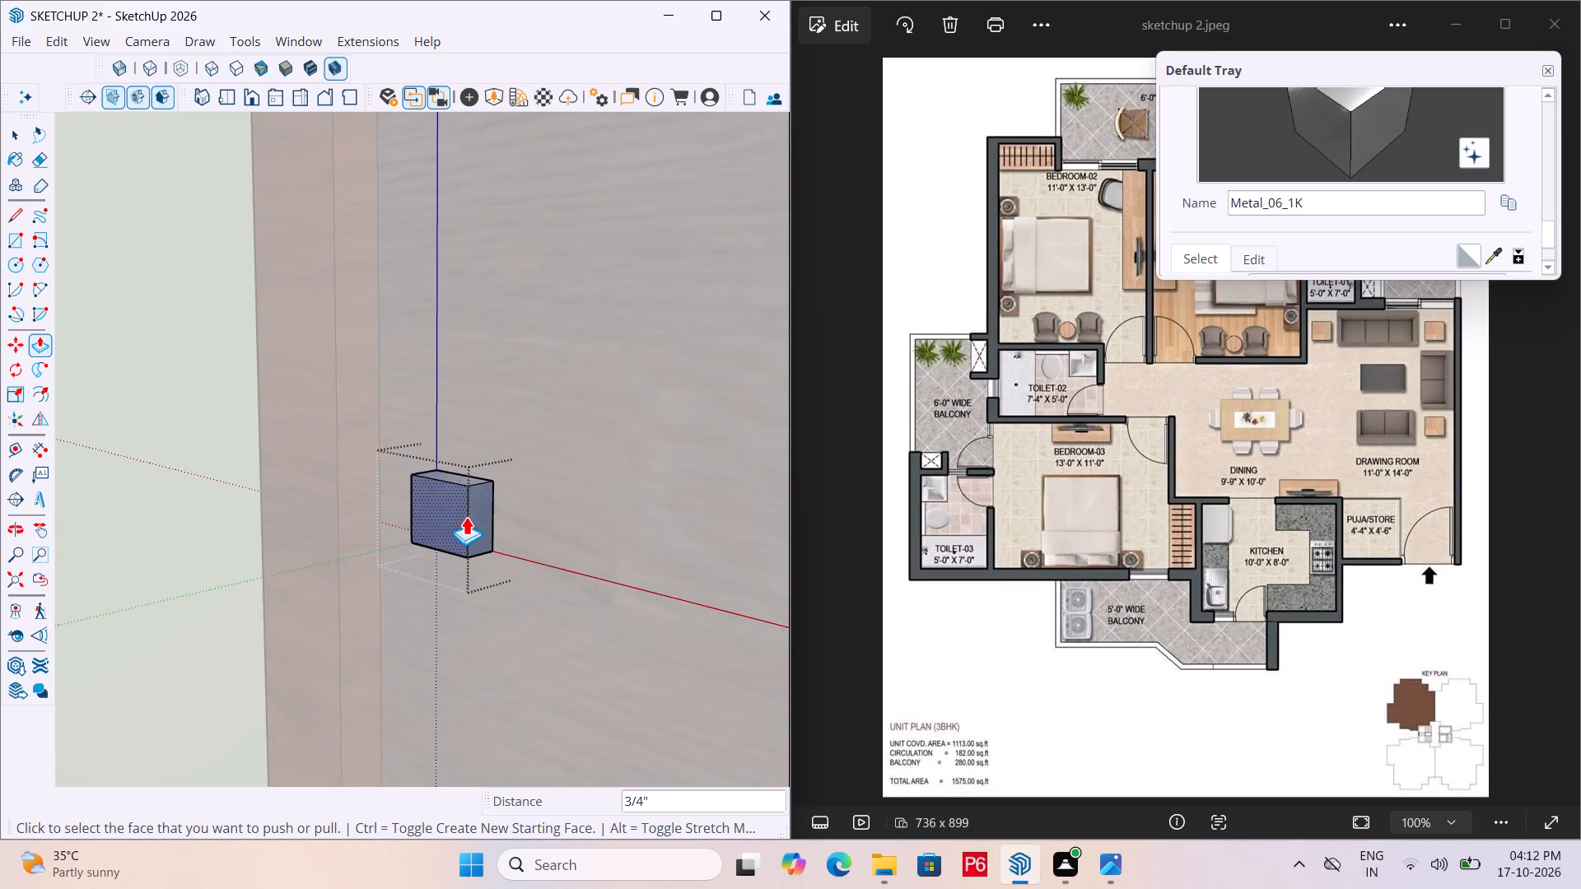
pyautogui.scroll(4, 466, 516)
pyautogui.click(430, 536)
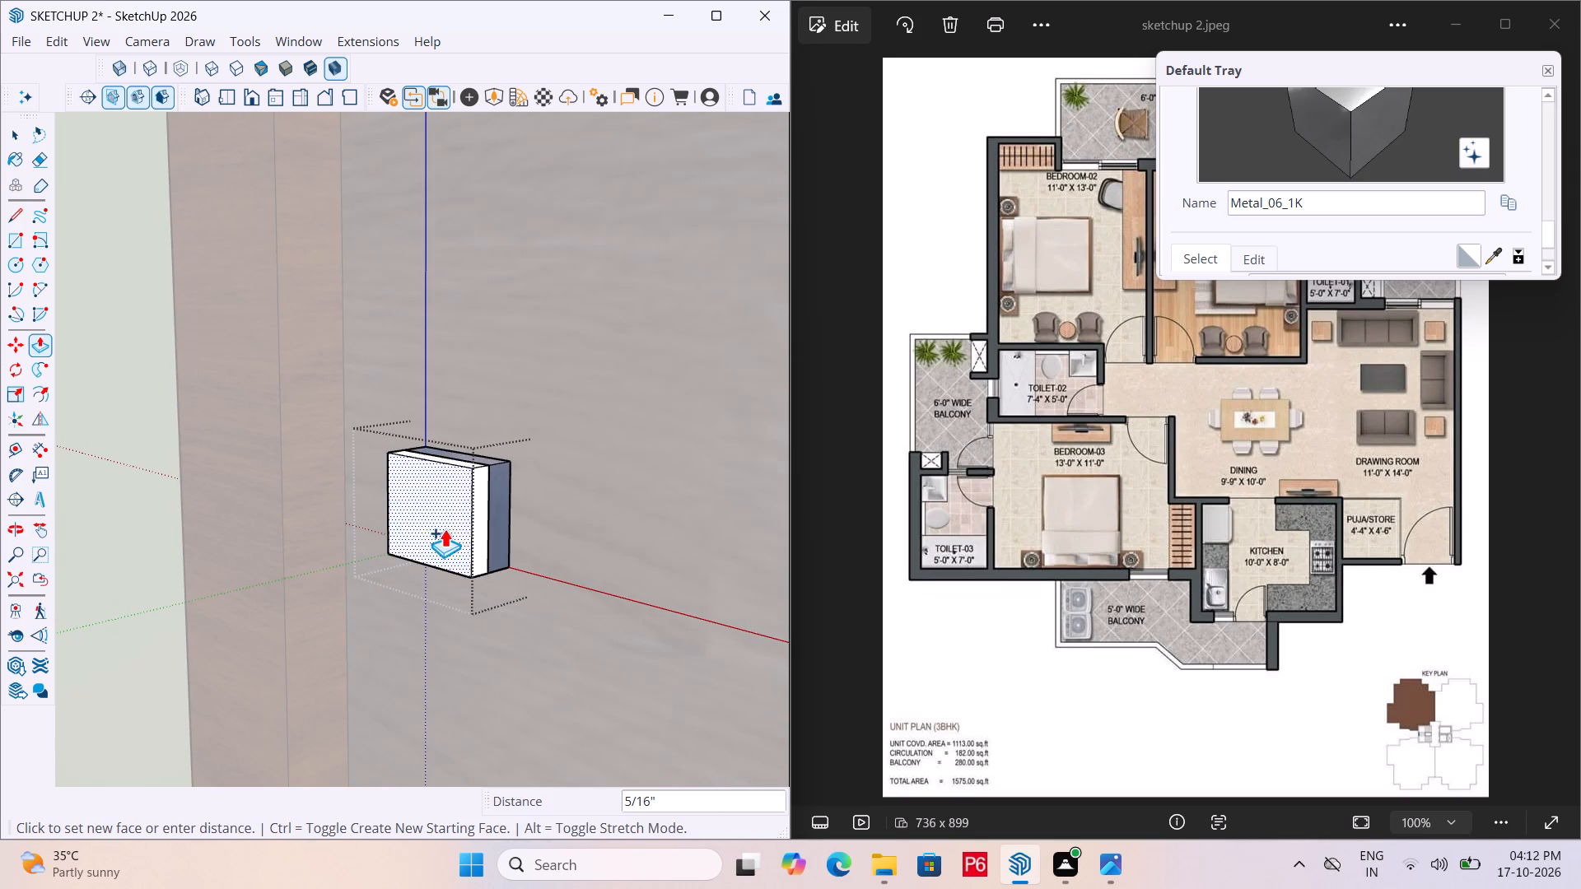
pyautogui.click(445, 529)
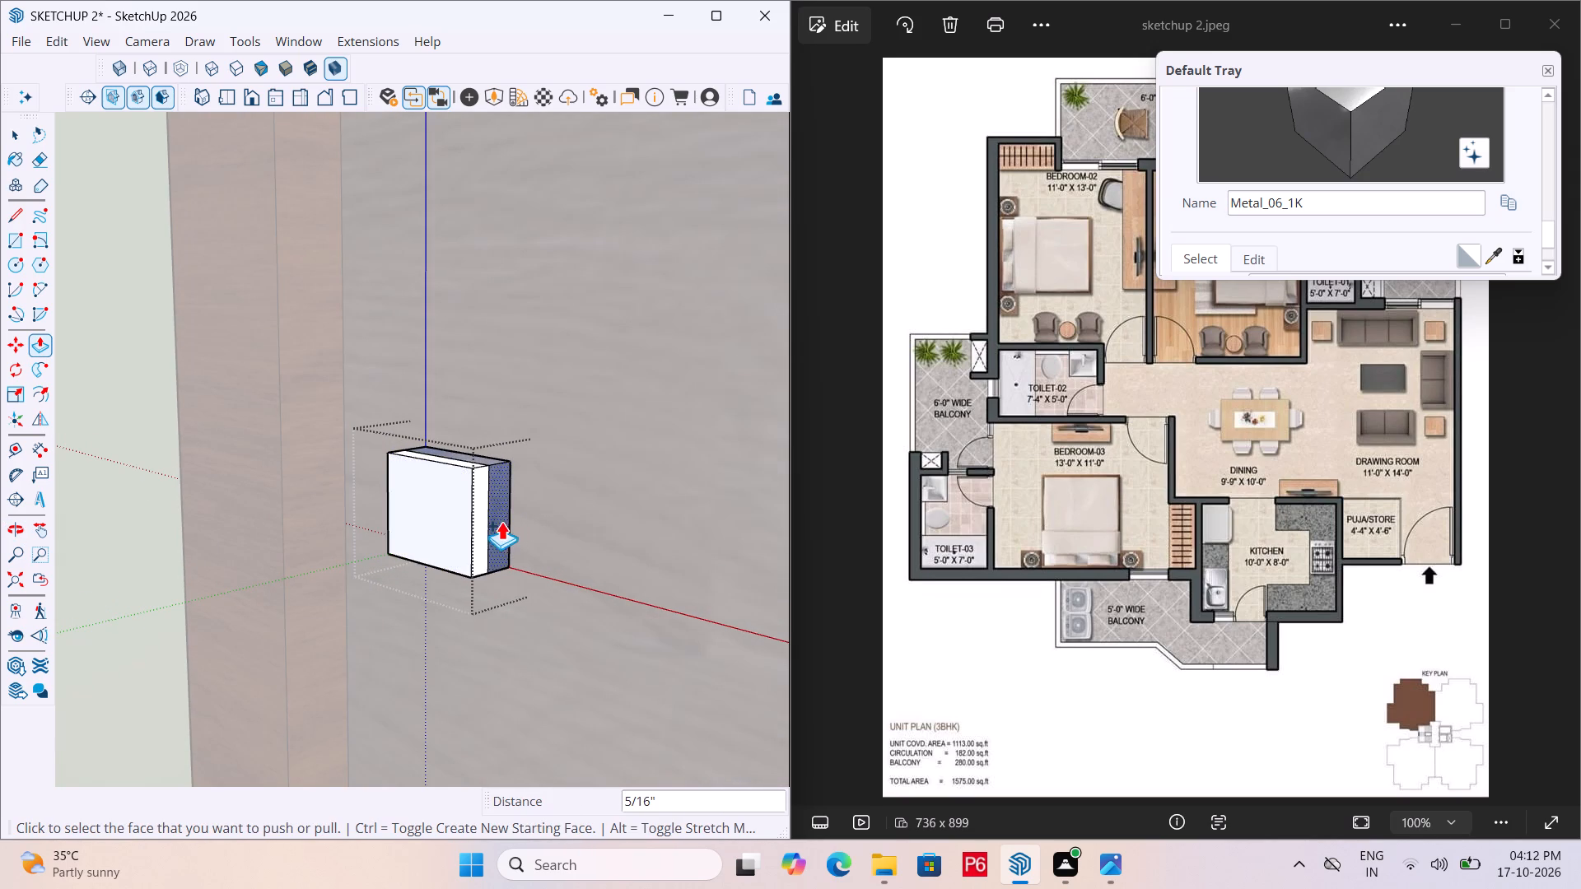
# Extrude the side face of the handle's front section 6 1/4" across the door panel to form the lever.
pyautogui.scroll(4, 501, 521)
pyautogui.click(467, 544)
pyautogui.scroll(-7, 595, 612)
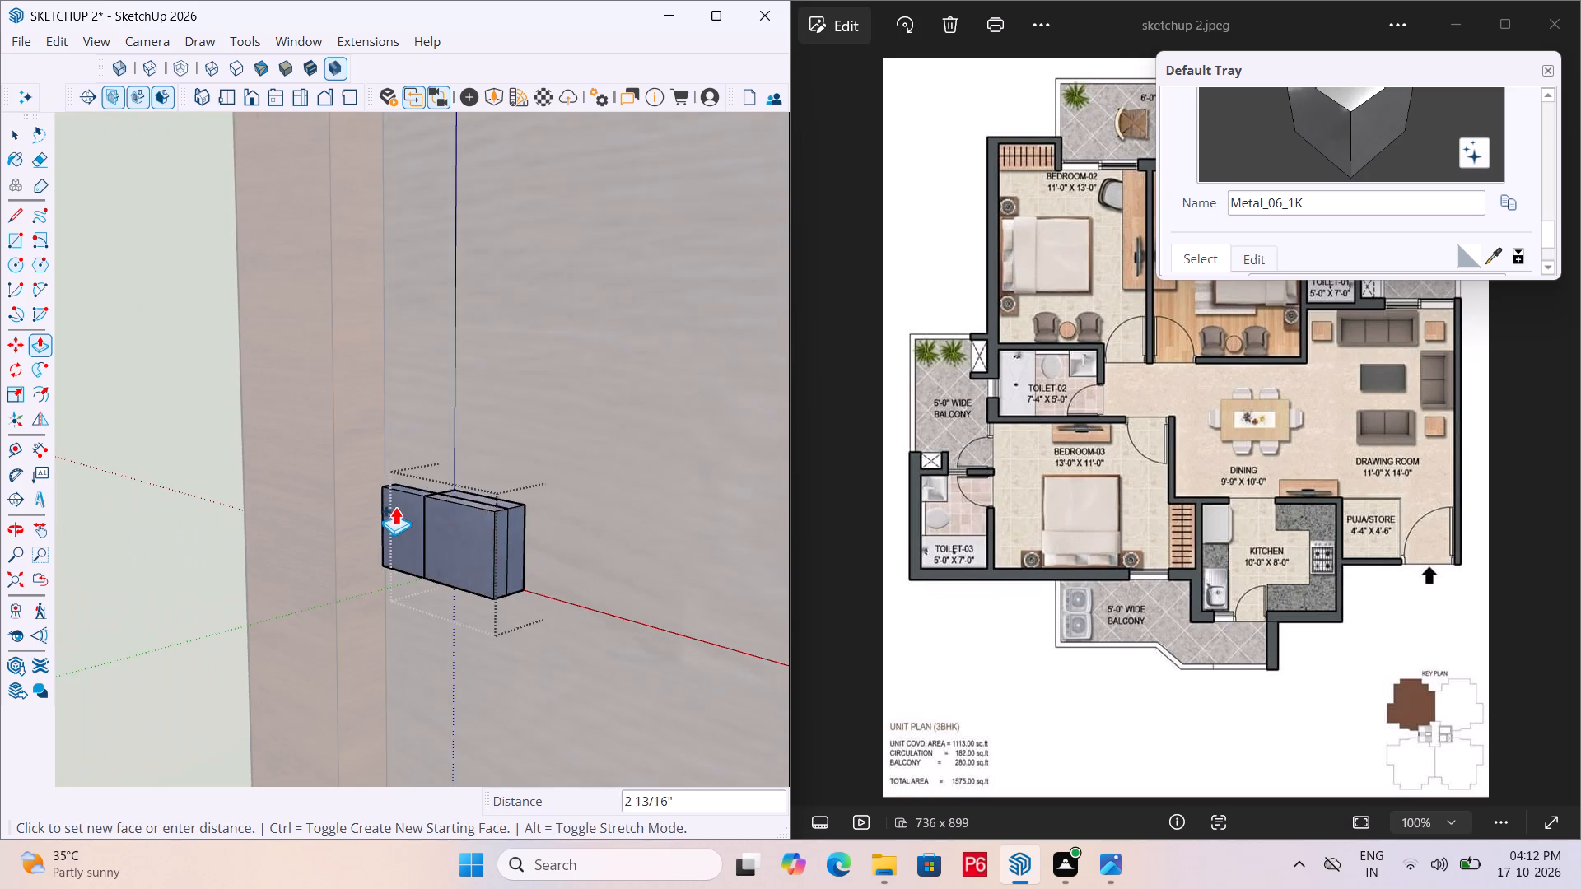
pyautogui.scroll(-7, 401, 510)
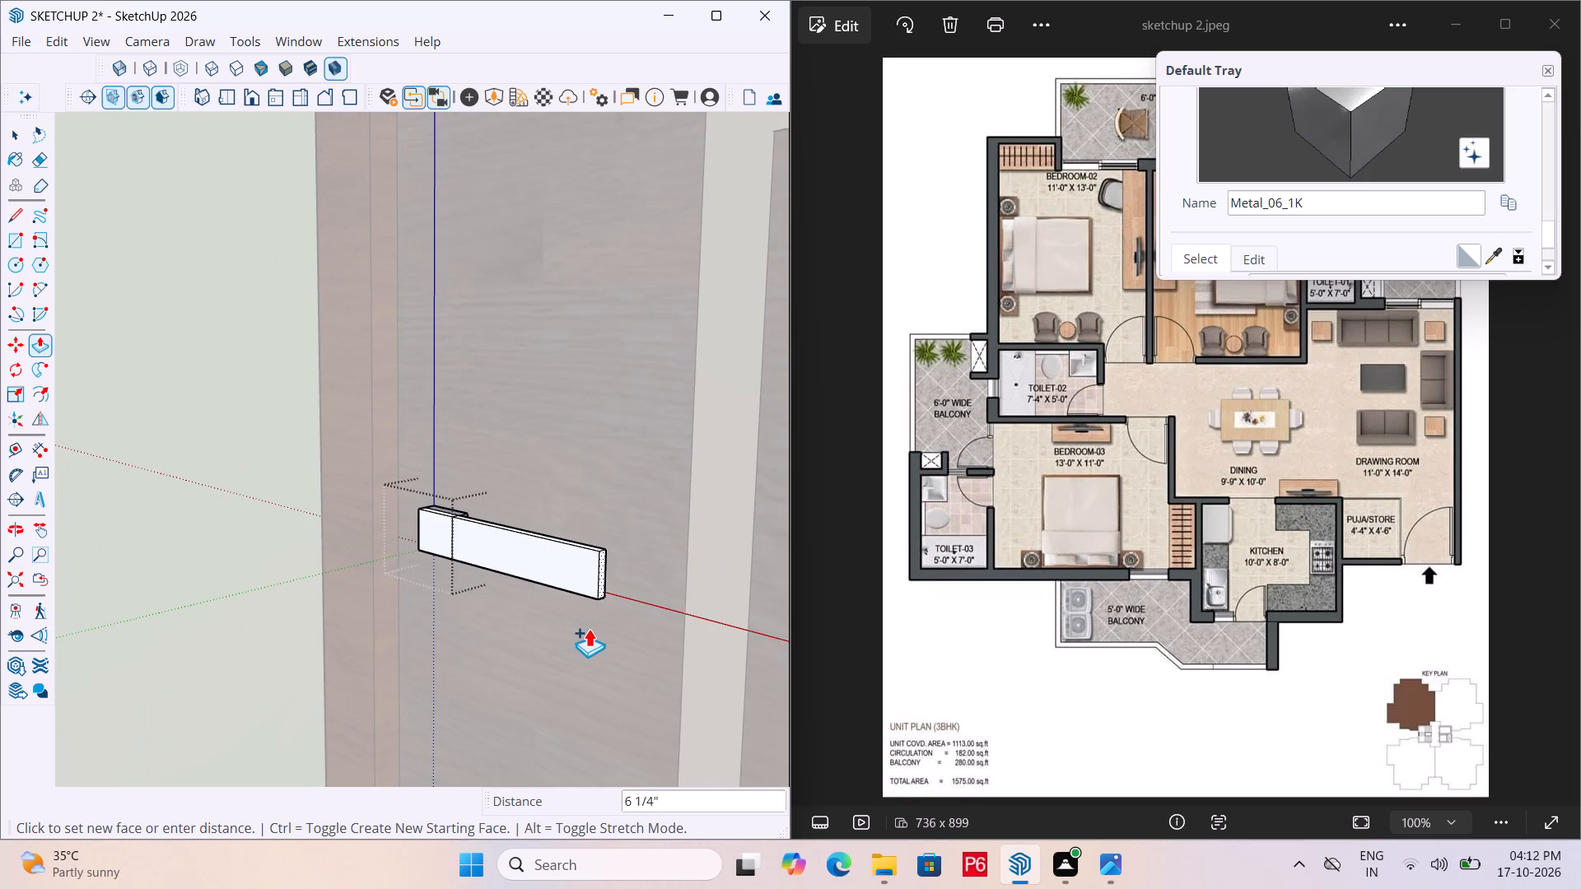
pyautogui.click(589, 628)
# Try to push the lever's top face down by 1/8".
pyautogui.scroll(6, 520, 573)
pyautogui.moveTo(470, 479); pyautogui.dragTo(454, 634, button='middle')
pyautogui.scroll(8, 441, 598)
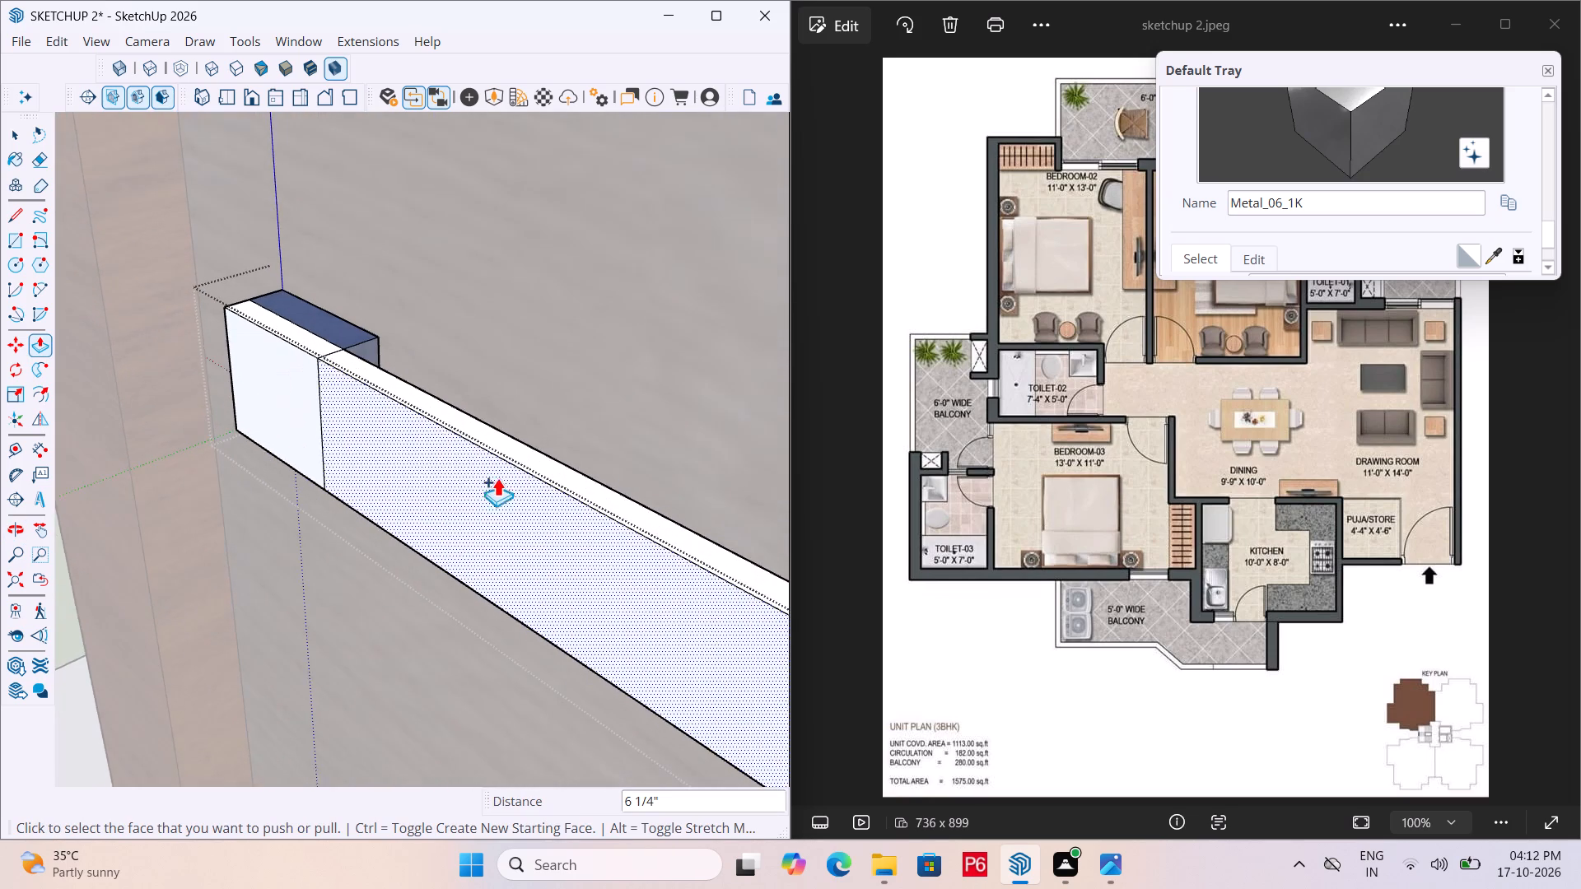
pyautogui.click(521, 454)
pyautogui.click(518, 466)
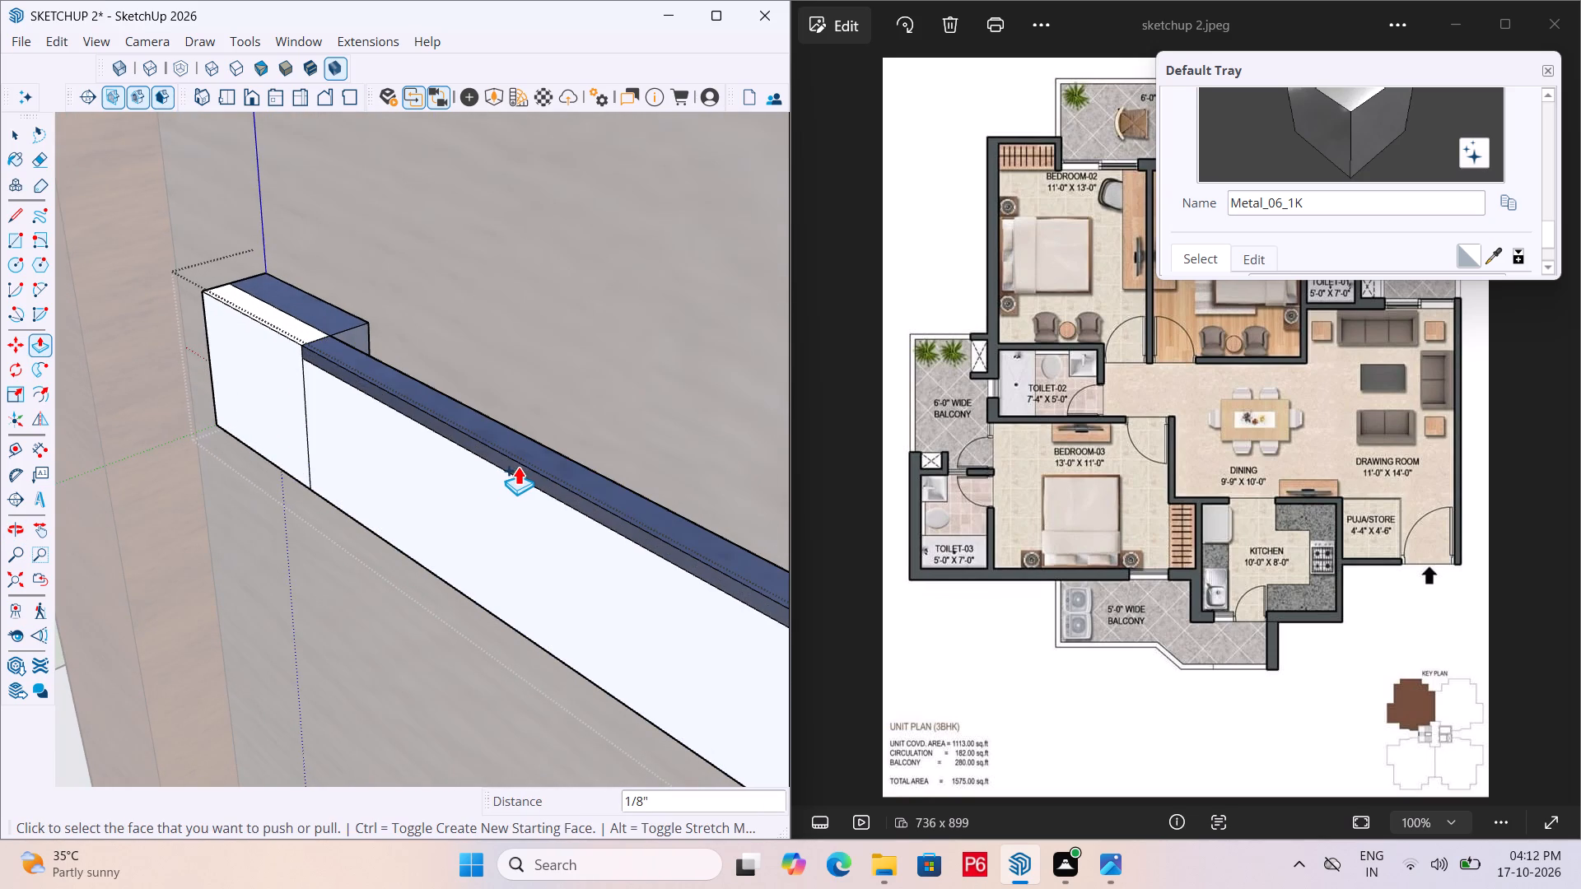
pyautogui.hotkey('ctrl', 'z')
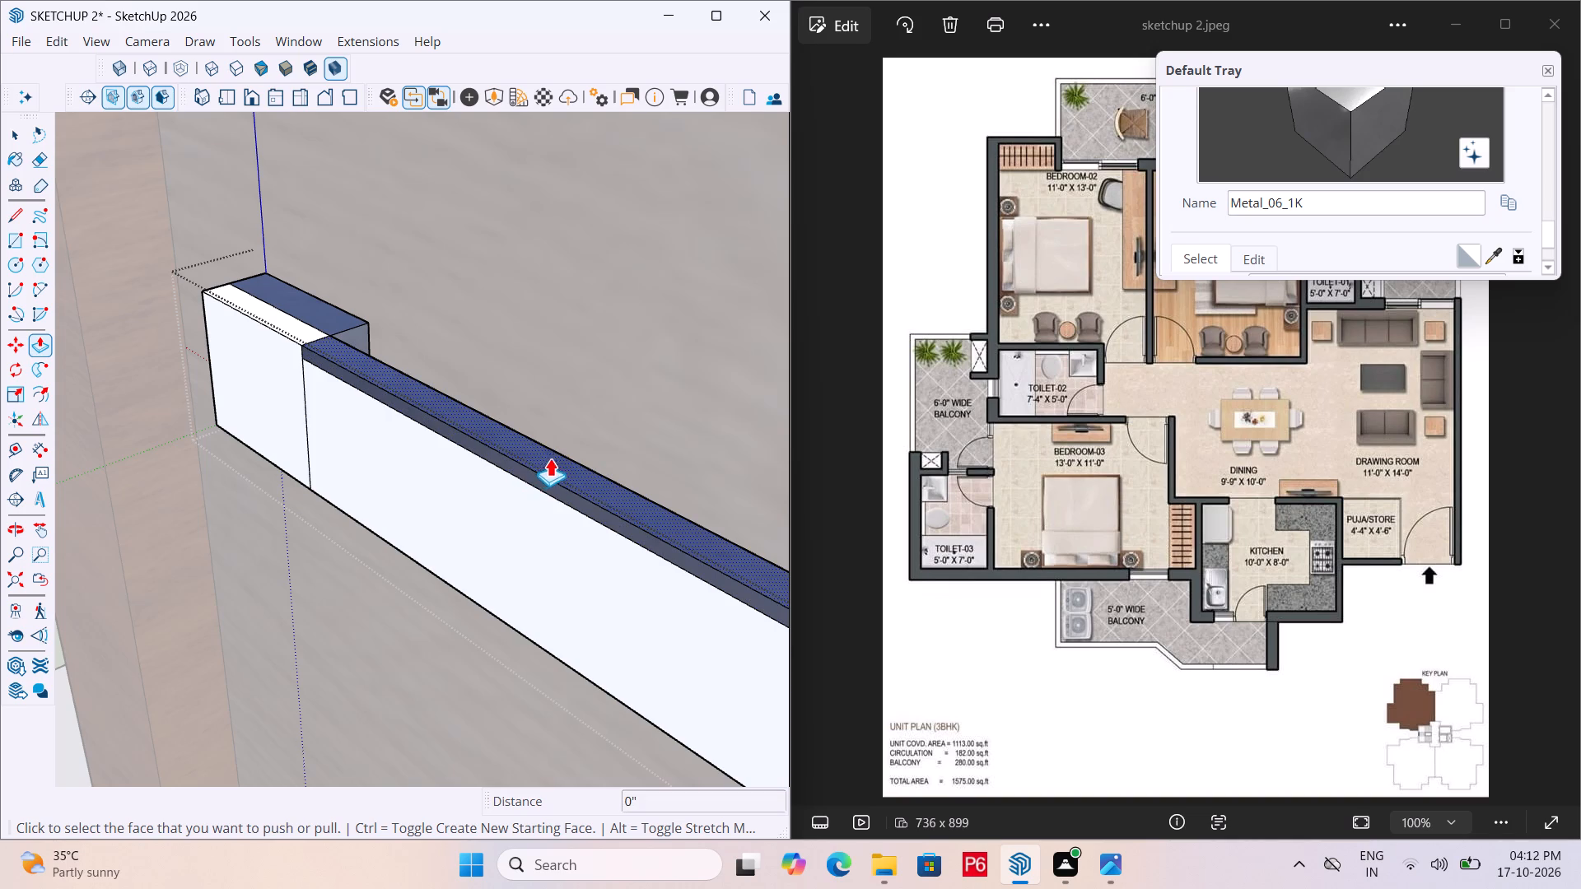
# Push the lever's top and bottom faces inward by 3/16" each so the lever is slimmer than the base.
pyautogui.click(551, 457)
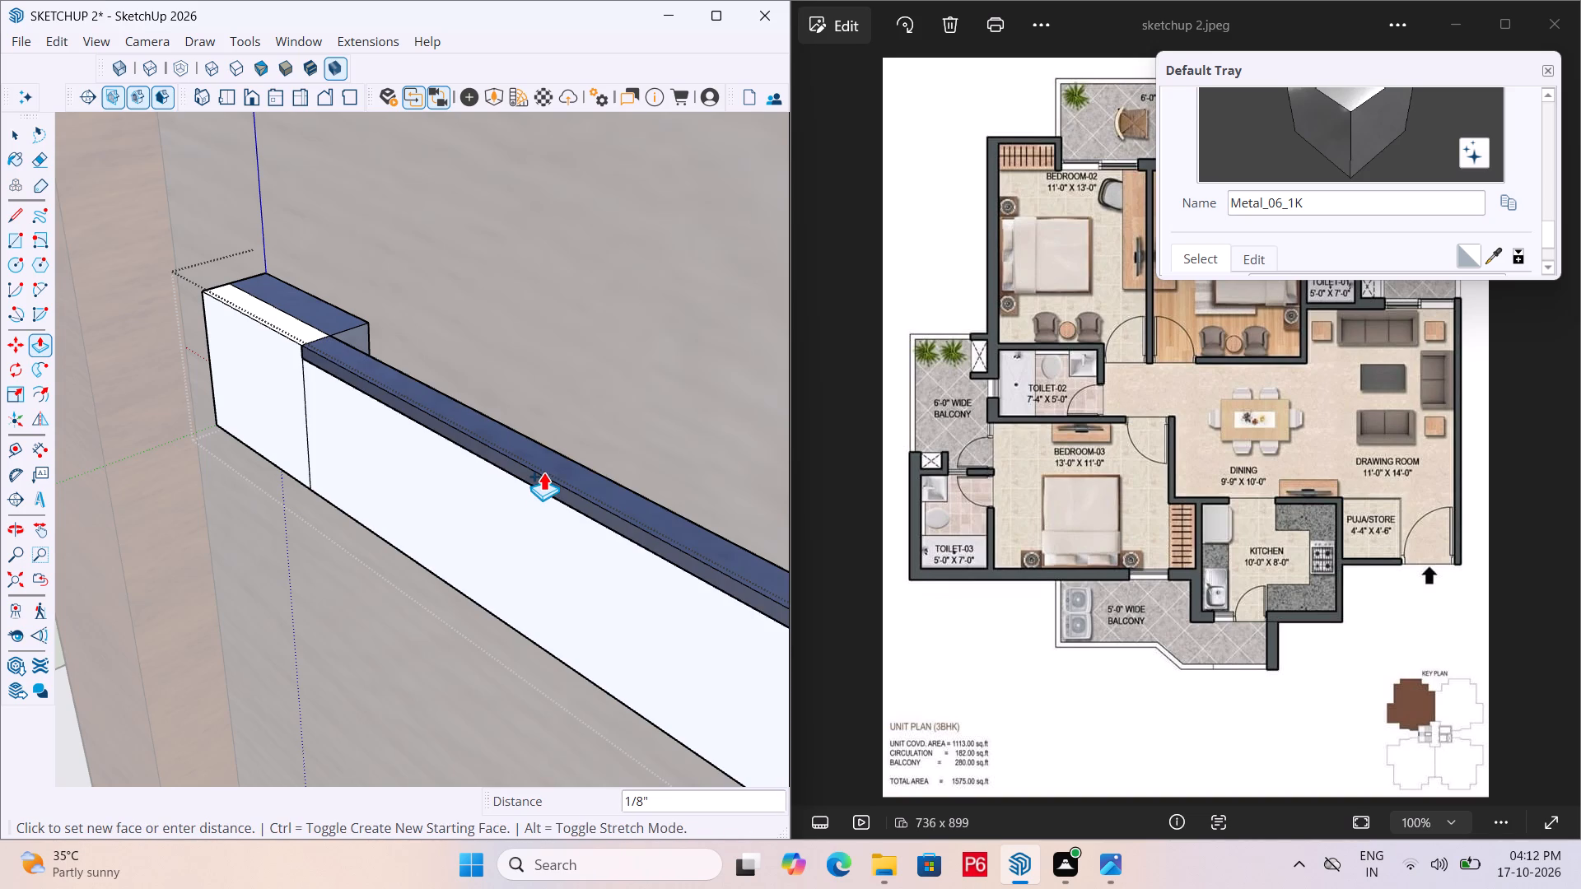
pyautogui.click(541, 479)
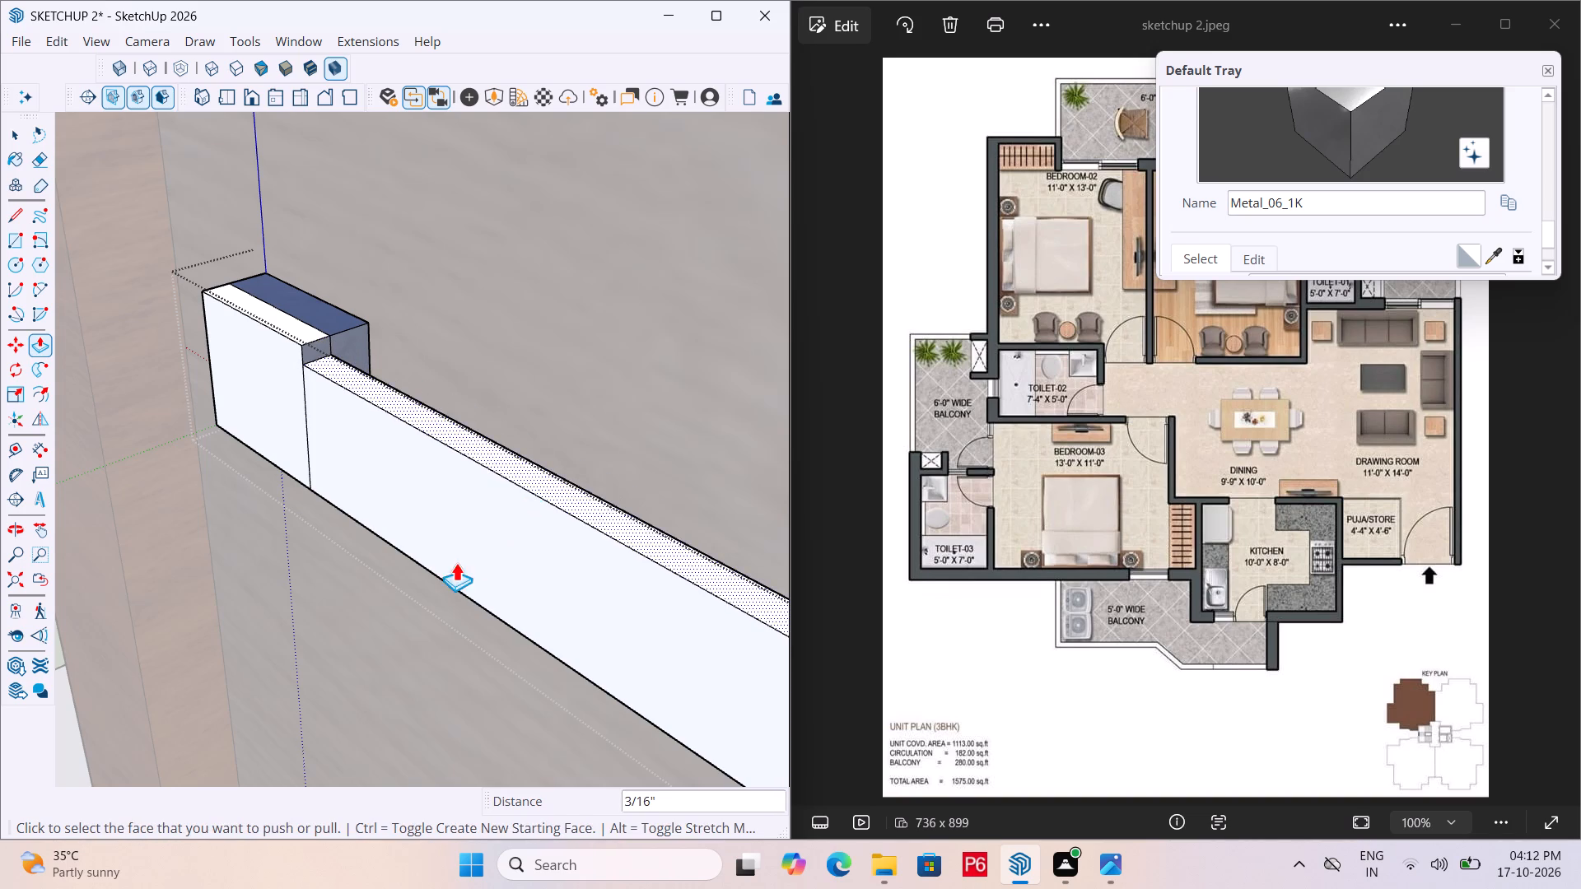
pyautogui.moveTo(456, 562); pyautogui.dragTo(498, 238, button='middle')
pyautogui.scroll(5, 372, 345)
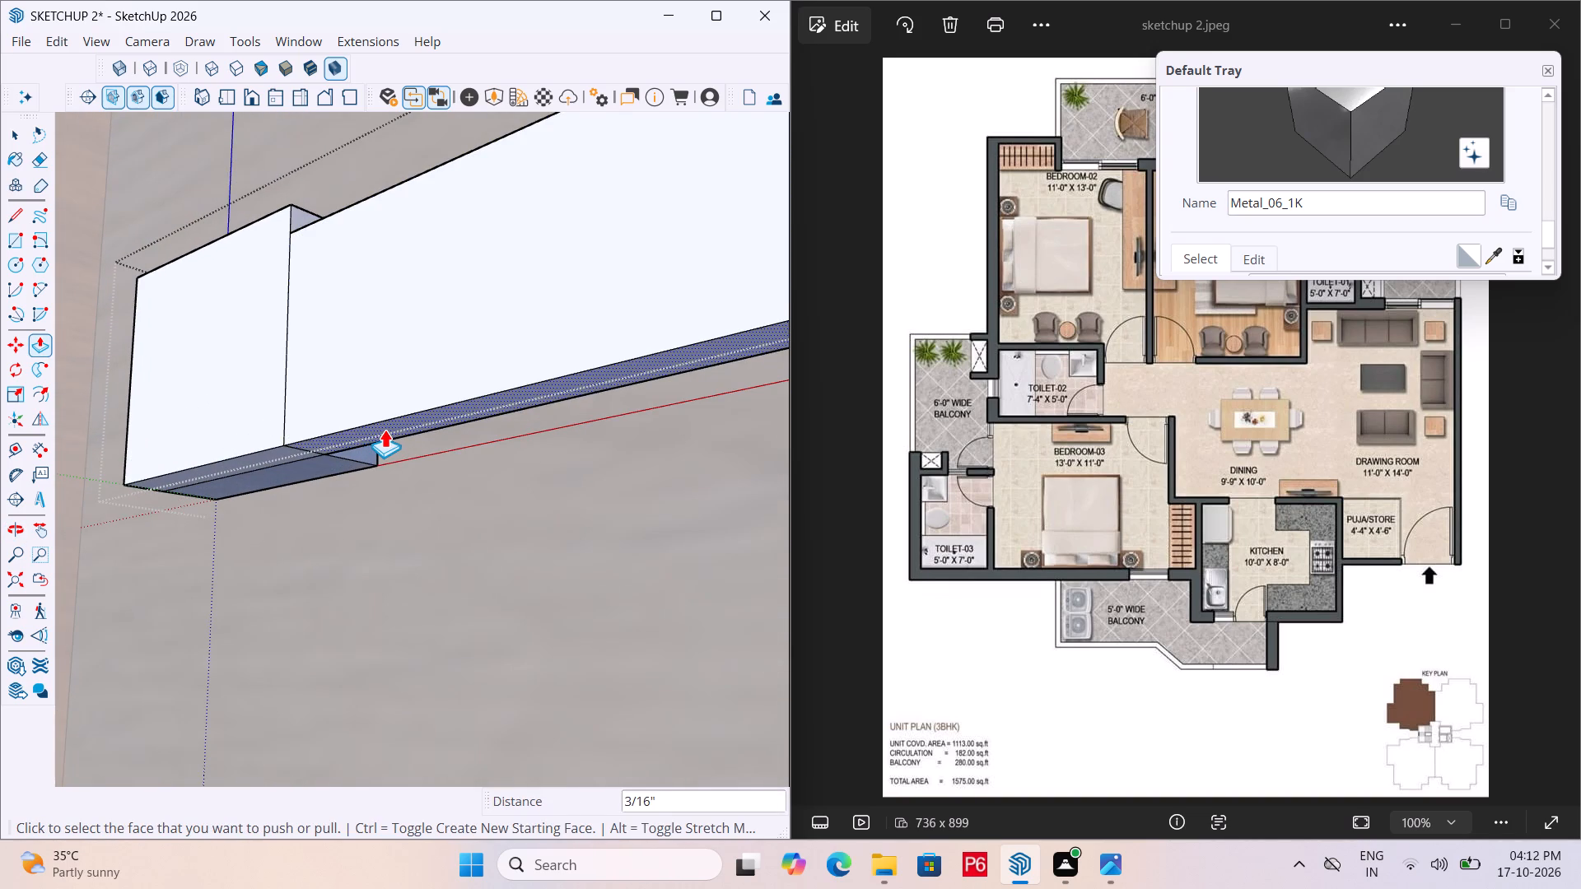
pyautogui.doubleClick(385, 429)
pyautogui.scroll(-6, 376, 444)
pyautogui.moveTo(381, 478); pyautogui.dragTo(362, 667, button='middle')
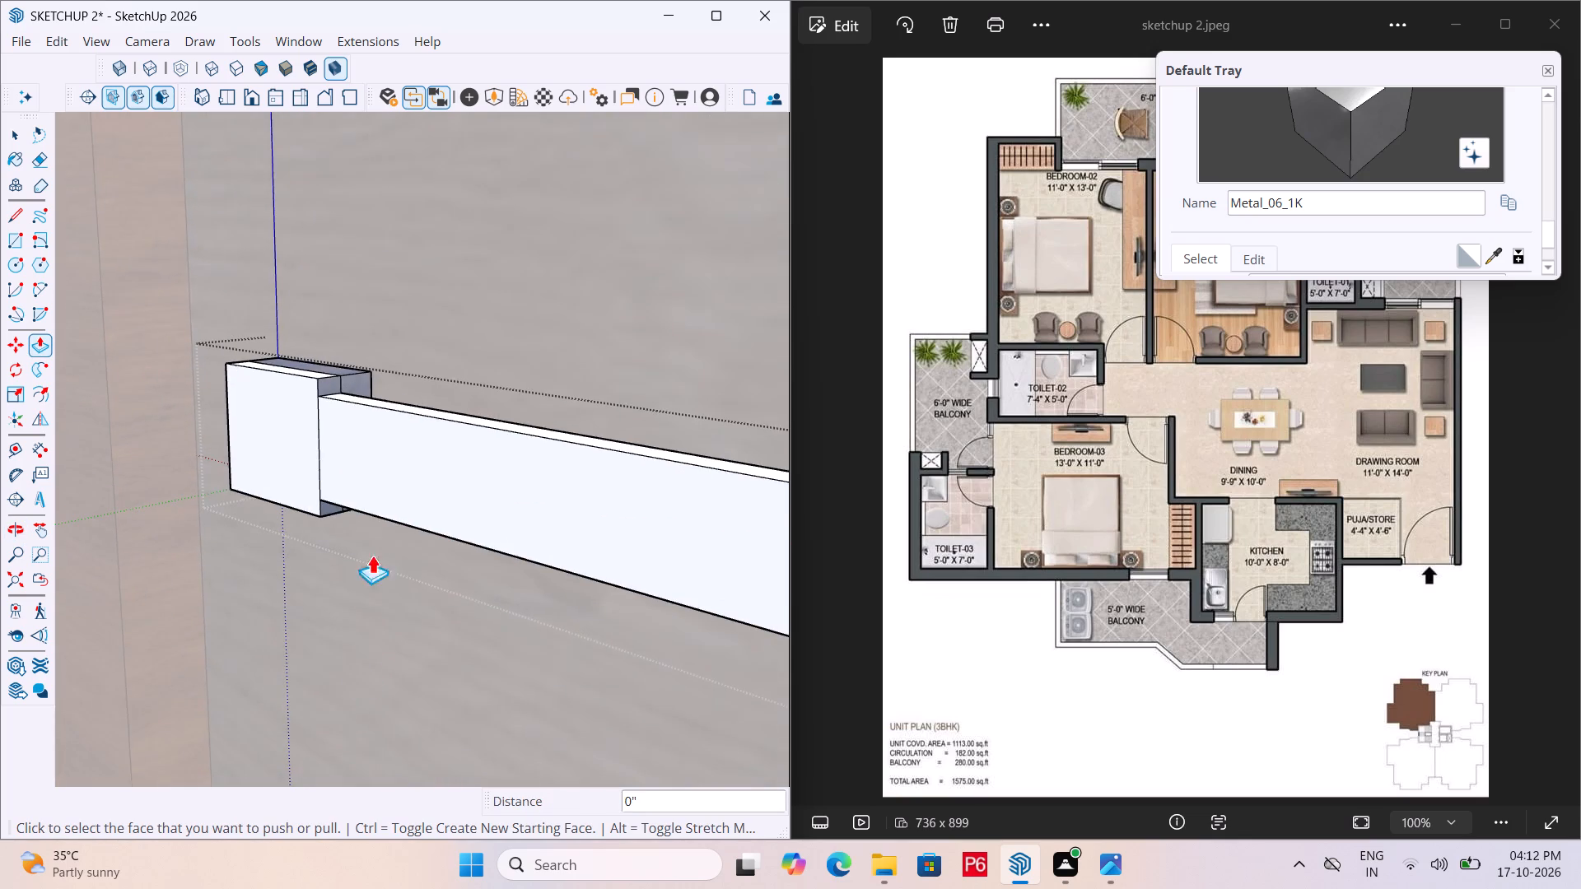
# Paint the front and top faces of the handle's base and lever, plus the lever's free end, with Metal_06_1K.
pyautogui.scroll(-4, 376, 472)
pyautogui.scroll(-3, 315, 435)
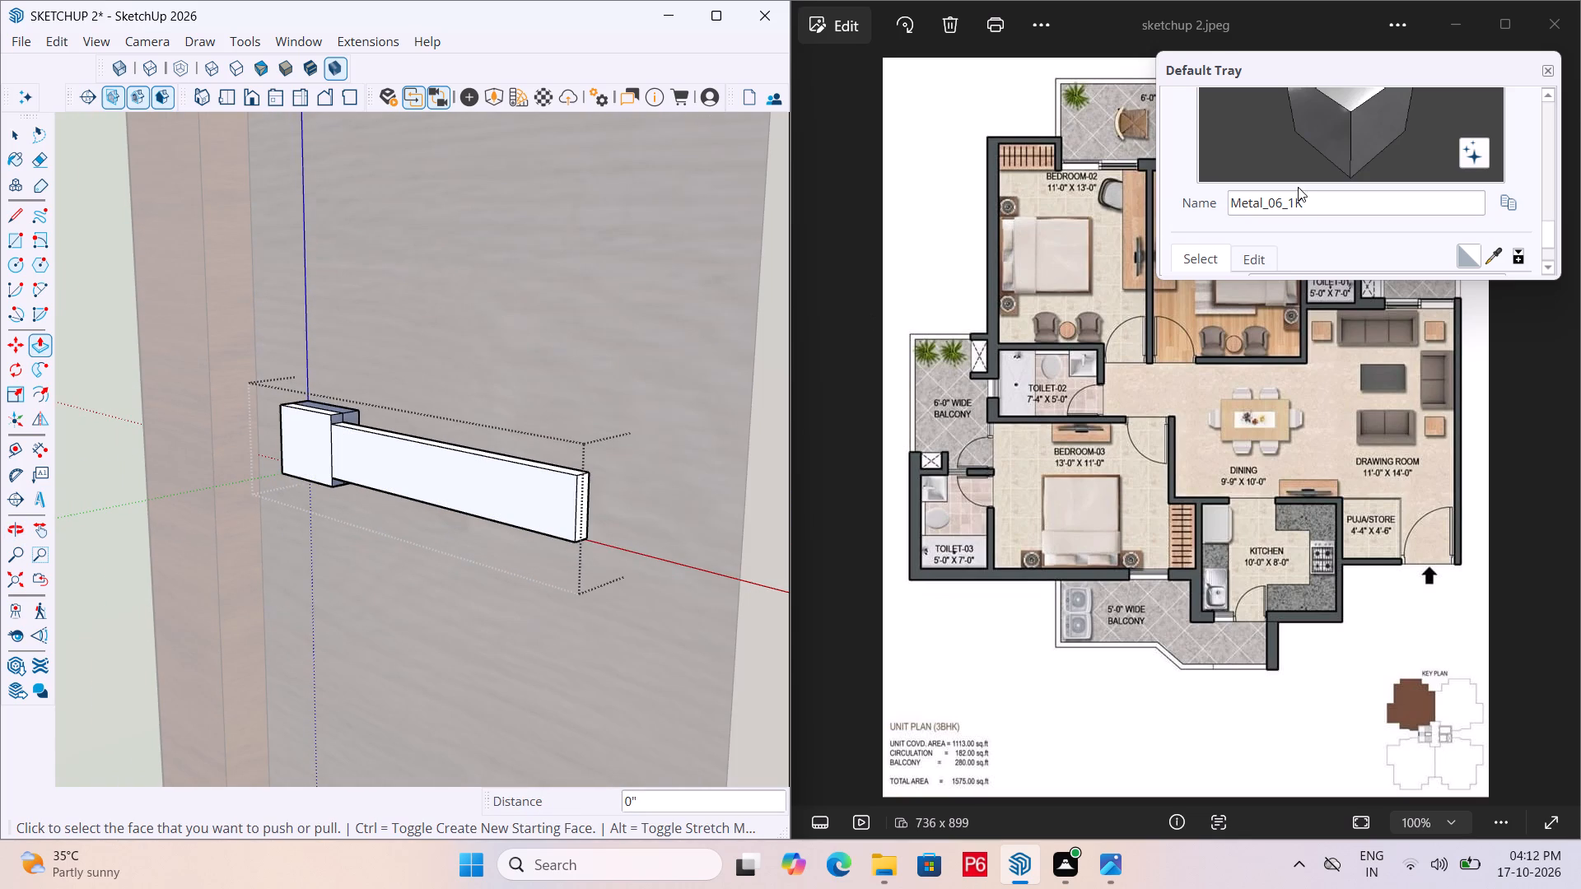
pyautogui.press('b')
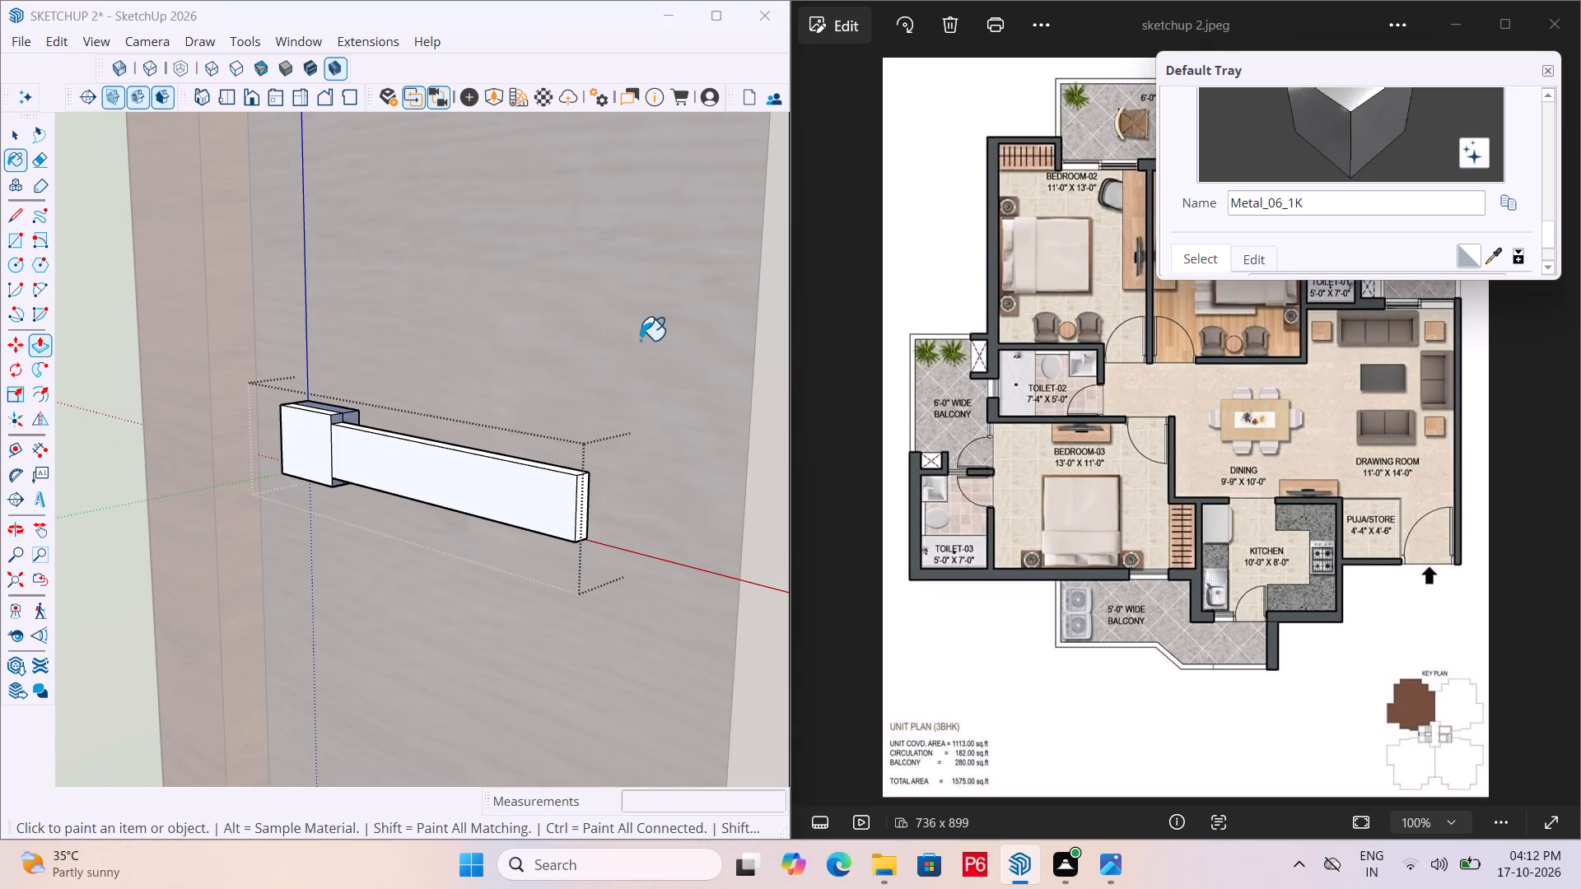
pyautogui.click(370, 460)
pyautogui.click(315, 434)
pyautogui.scroll(5, 329, 396)
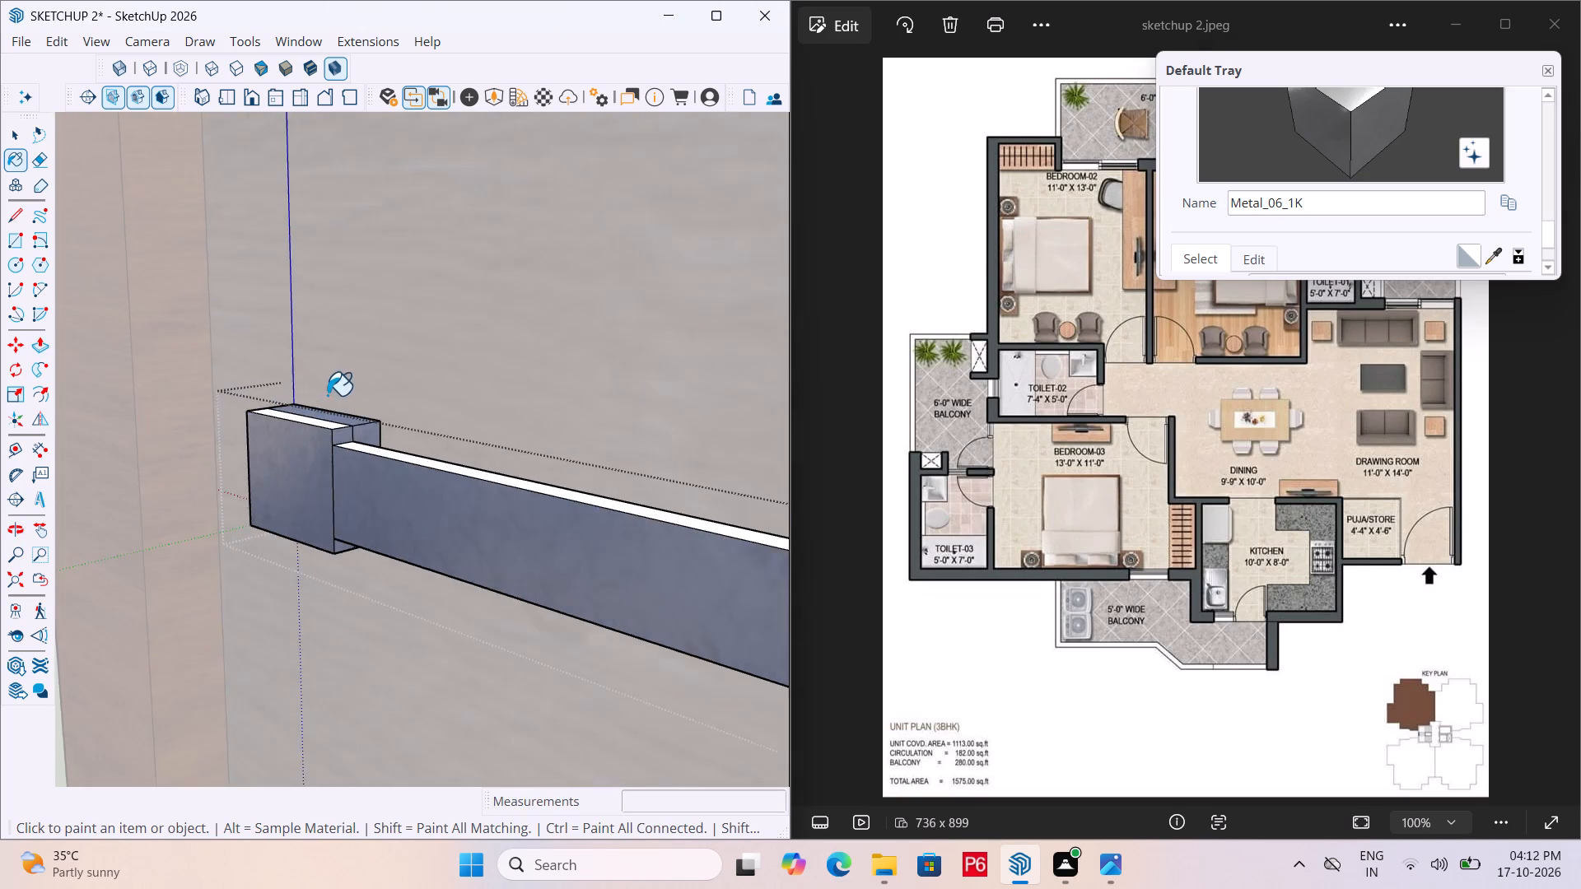
pyautogui.scroll(6, 327, 395)
pyautogui.middleClick(300, 410)
pyautogui.click(310, 431)
pyautogui.click(428, 490)
pyautogui.scroll(-3, 279, 407)
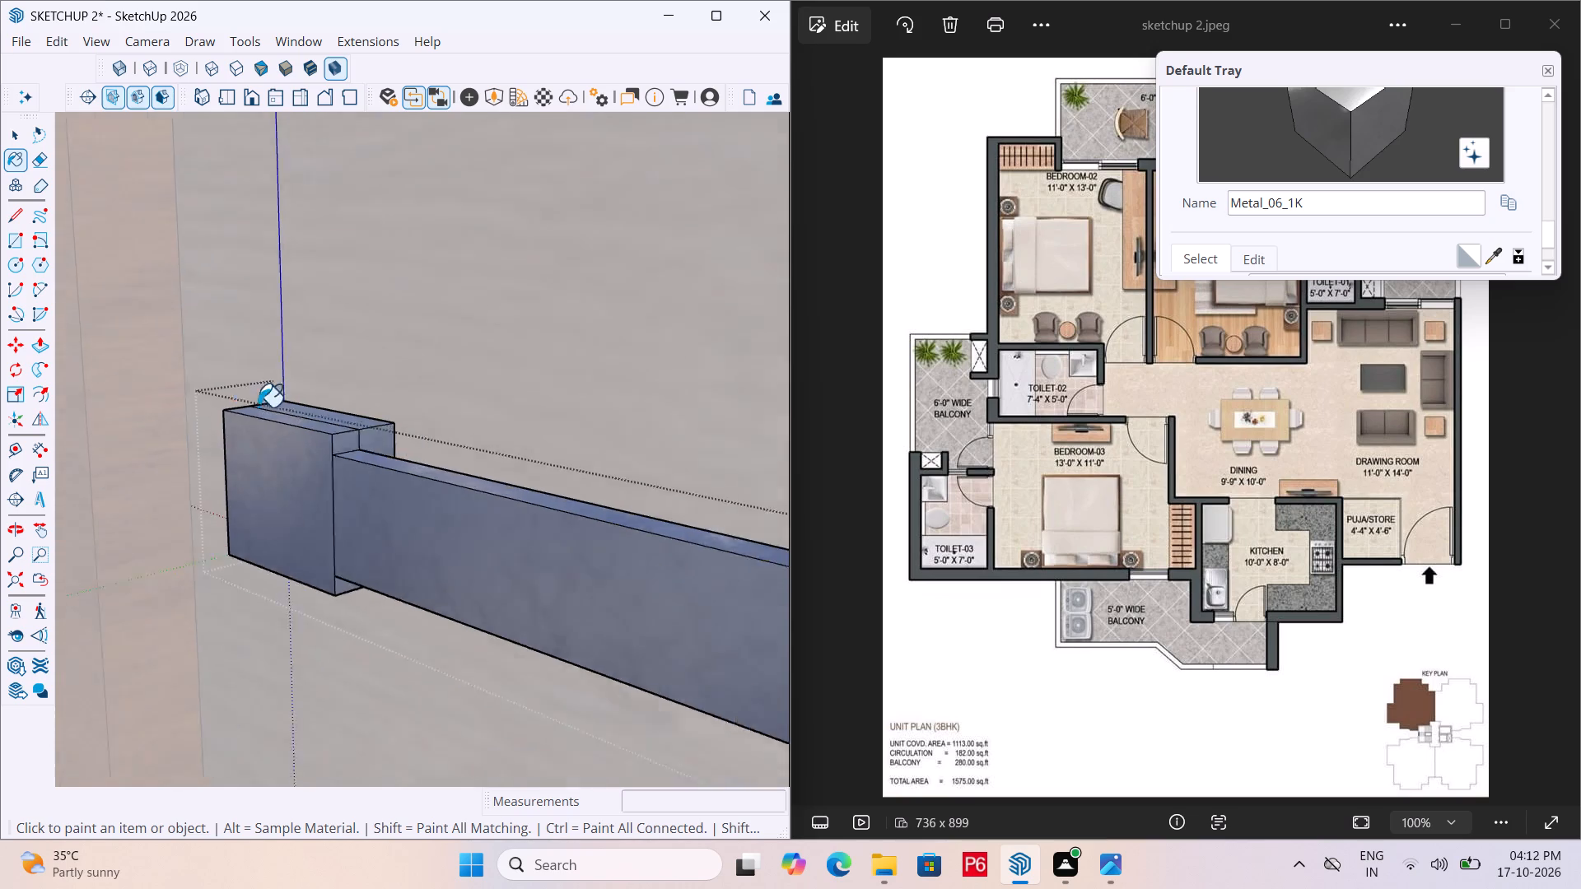
pyautogui.scroll(-9, 258, 407)
pyautogui.scroll(6, 506, 493)
pyautogui.click(546, 506)
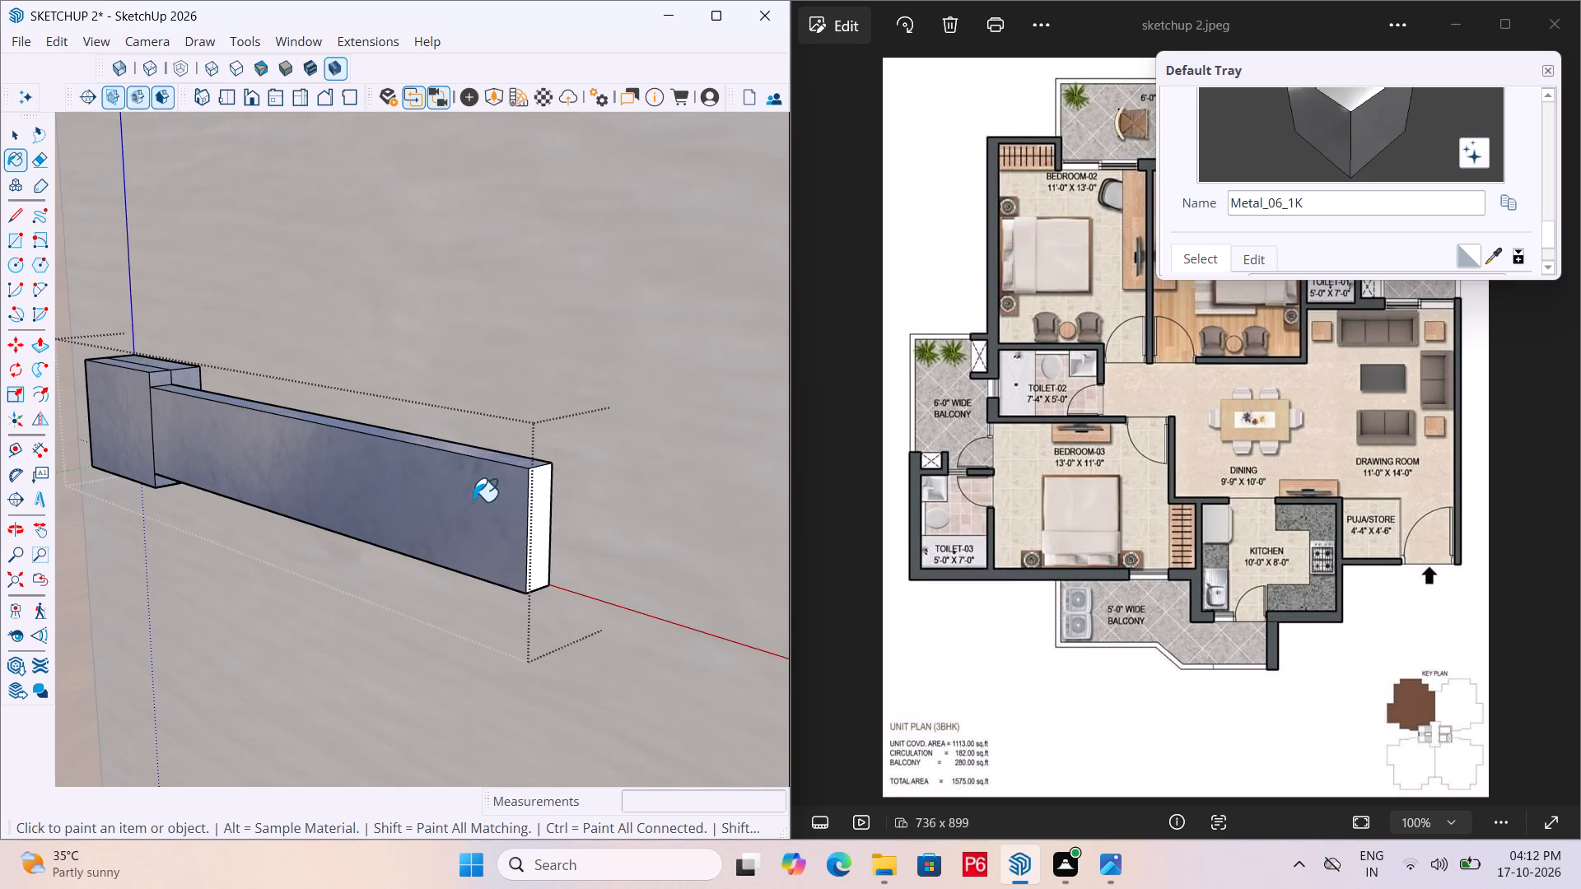
# Paint the handle's remaining underside and side faces with the same Metal_06_1K material.
pyautogui.moveTo(454, 496); pyautogui.dragTo(576, 81, button='middle')
pyautogui.scroll(2, 288, 426)
pyautogui.click(307, 433)
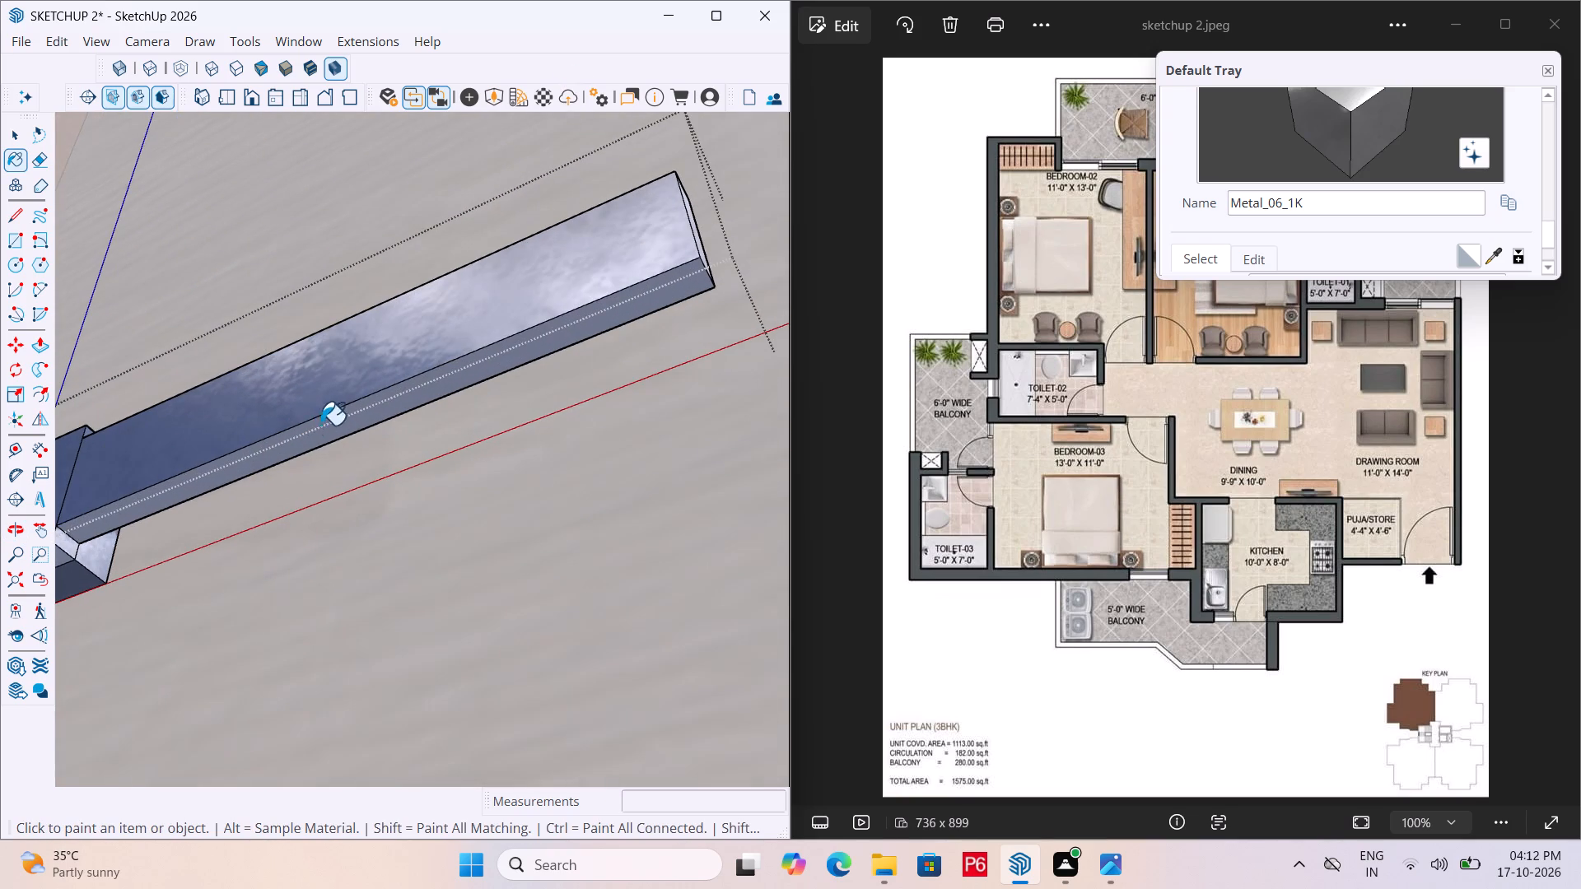
pyautogui.scroll(-5, 676, 392)
pyautogui.scroll(7, 187, 508)
pyautogui.moveTo(282, 491); pyautogui.dragTo(297, 482)
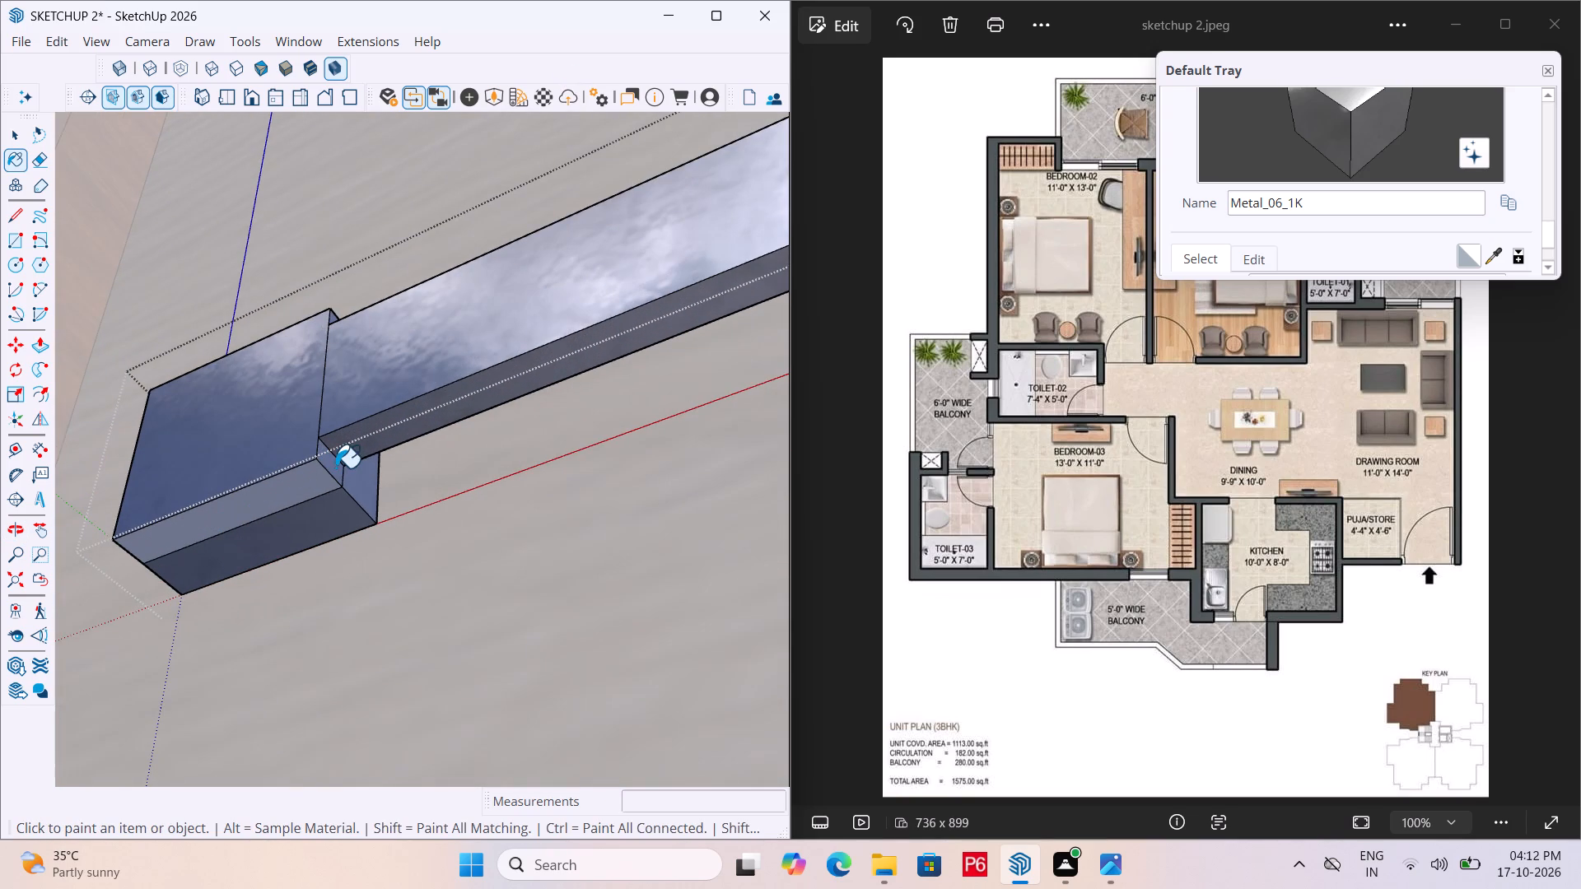
pyautogui.click(335, 468)
pyautogui.scroll(-5, 459, 432)
pyautogui.moveTo(455, 426); pyautogui.dragTo(82, 681, button='middle')
pyautogui.moveTo(379, 491); pyautogui.dragTo(352, 659, button='middle')
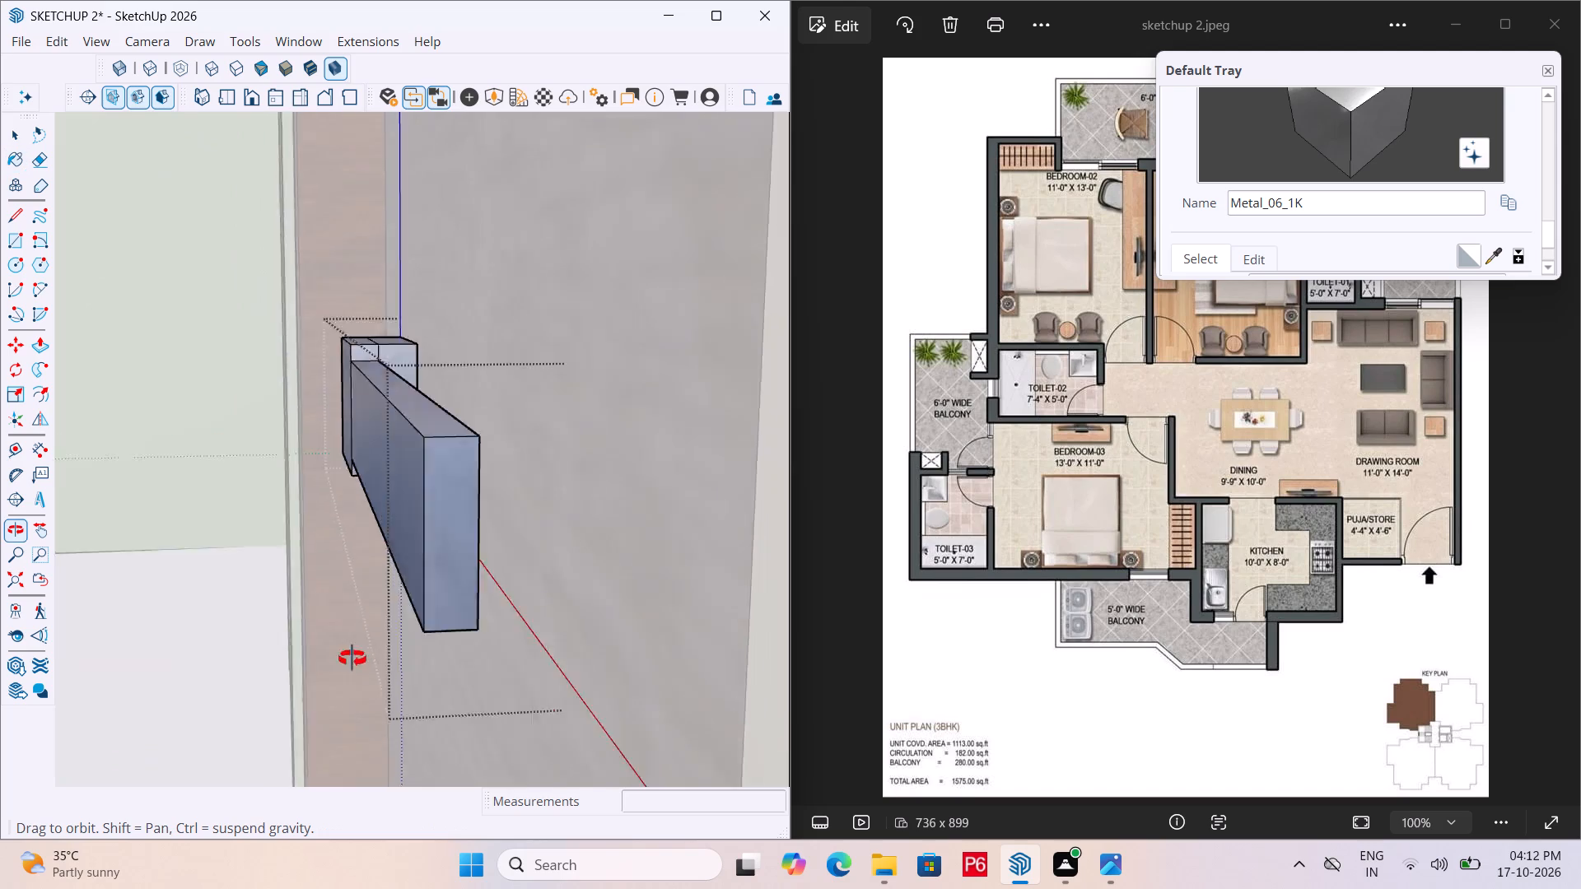
pyautogui.moveTo(352, 659); pyautogui.dragTo(810, 739, button='middle')
pyautogui.moveTo(291, 460); pyautogui.dragTo(895, 434, button='middle')
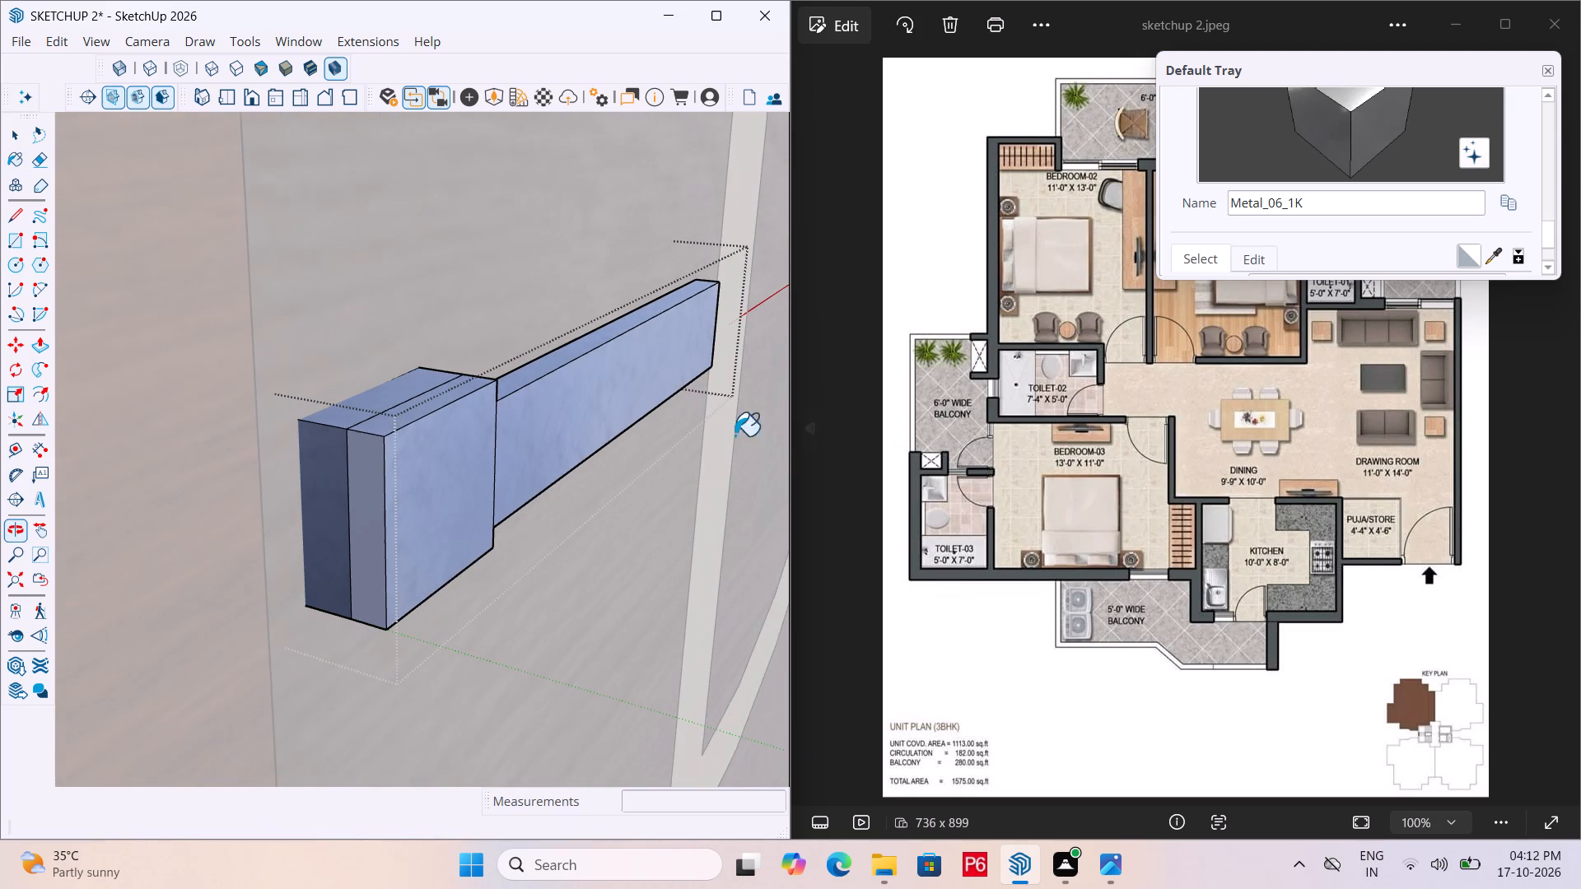
pyautogui.moveTo(365, 469); pyautogui.dragTo(361, 458)
pyautogui.scroll(-13, 299, 386)
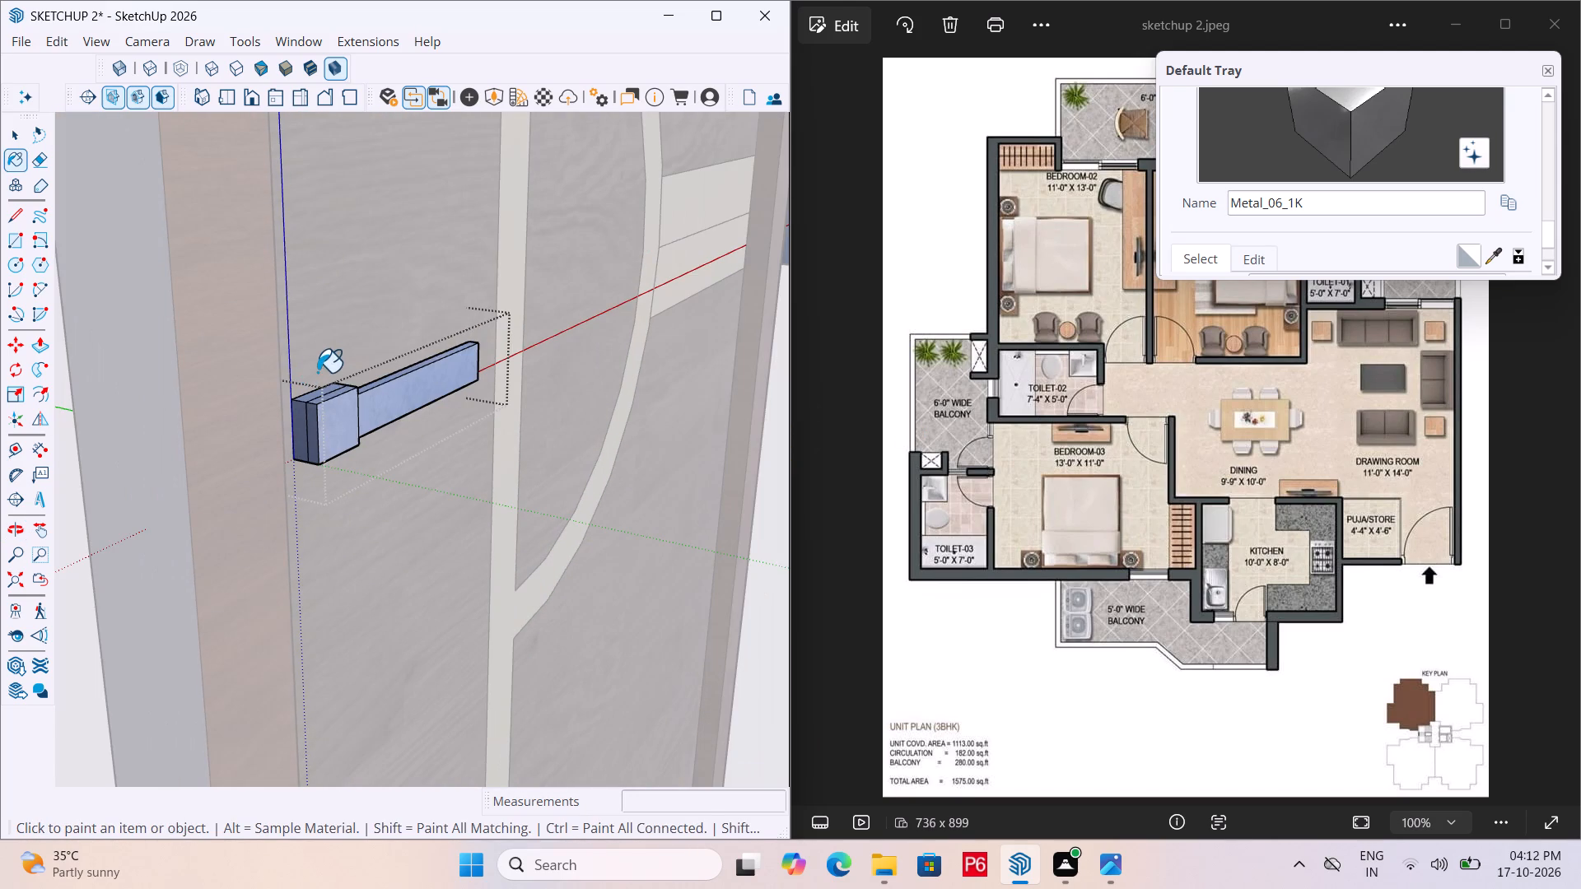
# Save the model and exit editing of the handle group.
pyautogui.hotkey('ctrl', 's')
pyautogui.hotkey('ctrl', 's')
pyautogui.hotkey('ctrl', 's')
pyautogui.hotkey('ctrl', 's')
pyautogui.hotkey('ctrl', 's')
pyautogui.hotkey('ctrl', 's')
pyautogui.scroll(-7, 287, 371)
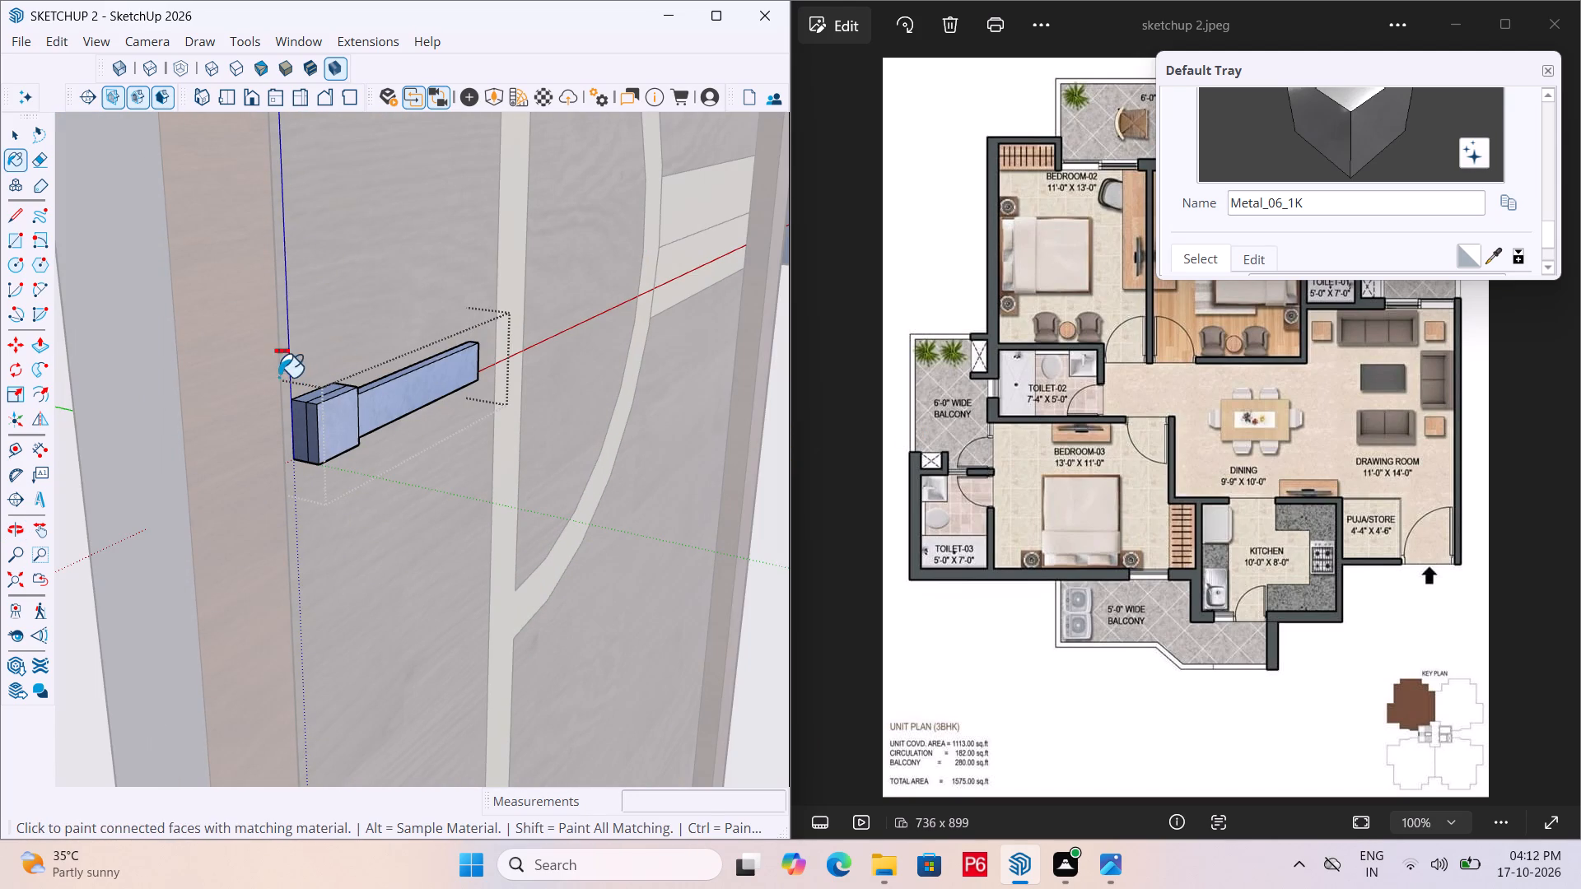
pyautogui.scroll(-4, 305, 365)
pyautogui.scroll(-14, 222, 347)
pyautogui.press('space')
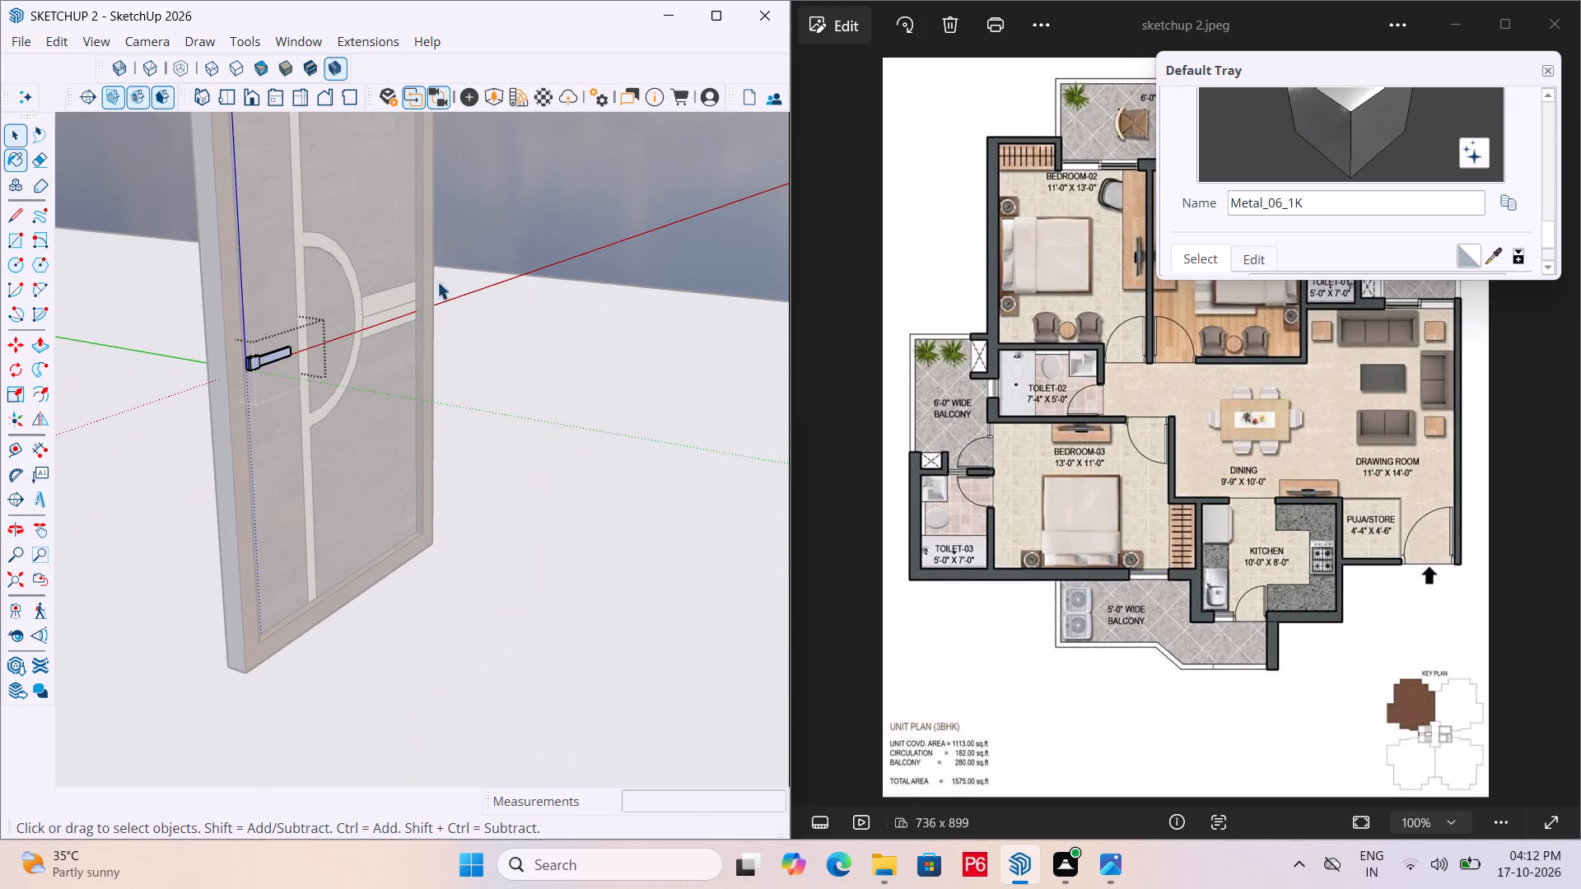
pyautogui.doubleClick(537, 229)
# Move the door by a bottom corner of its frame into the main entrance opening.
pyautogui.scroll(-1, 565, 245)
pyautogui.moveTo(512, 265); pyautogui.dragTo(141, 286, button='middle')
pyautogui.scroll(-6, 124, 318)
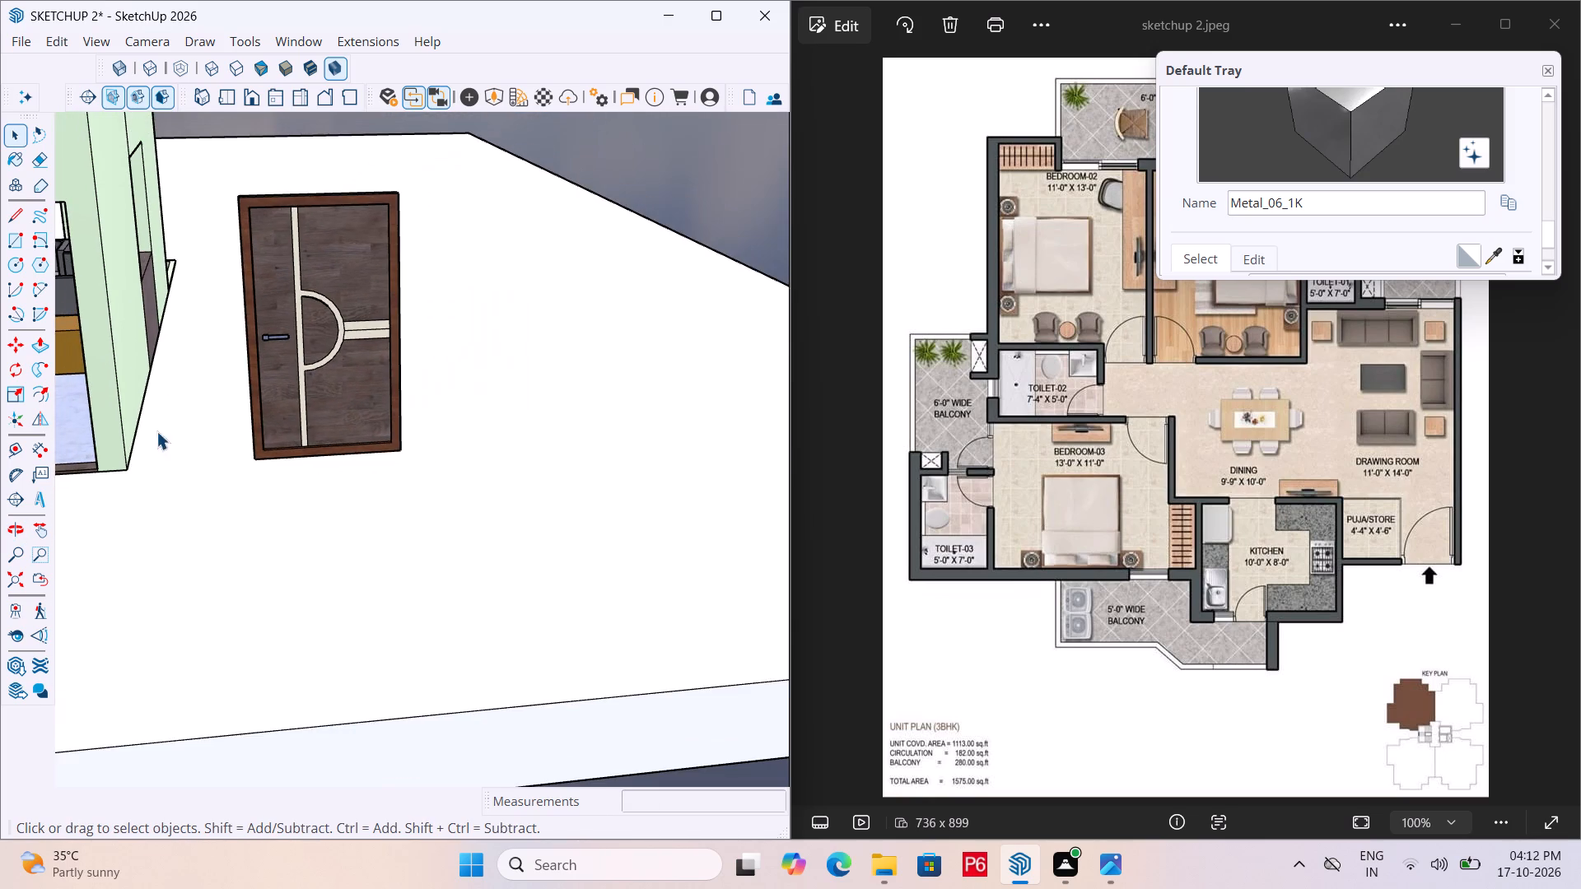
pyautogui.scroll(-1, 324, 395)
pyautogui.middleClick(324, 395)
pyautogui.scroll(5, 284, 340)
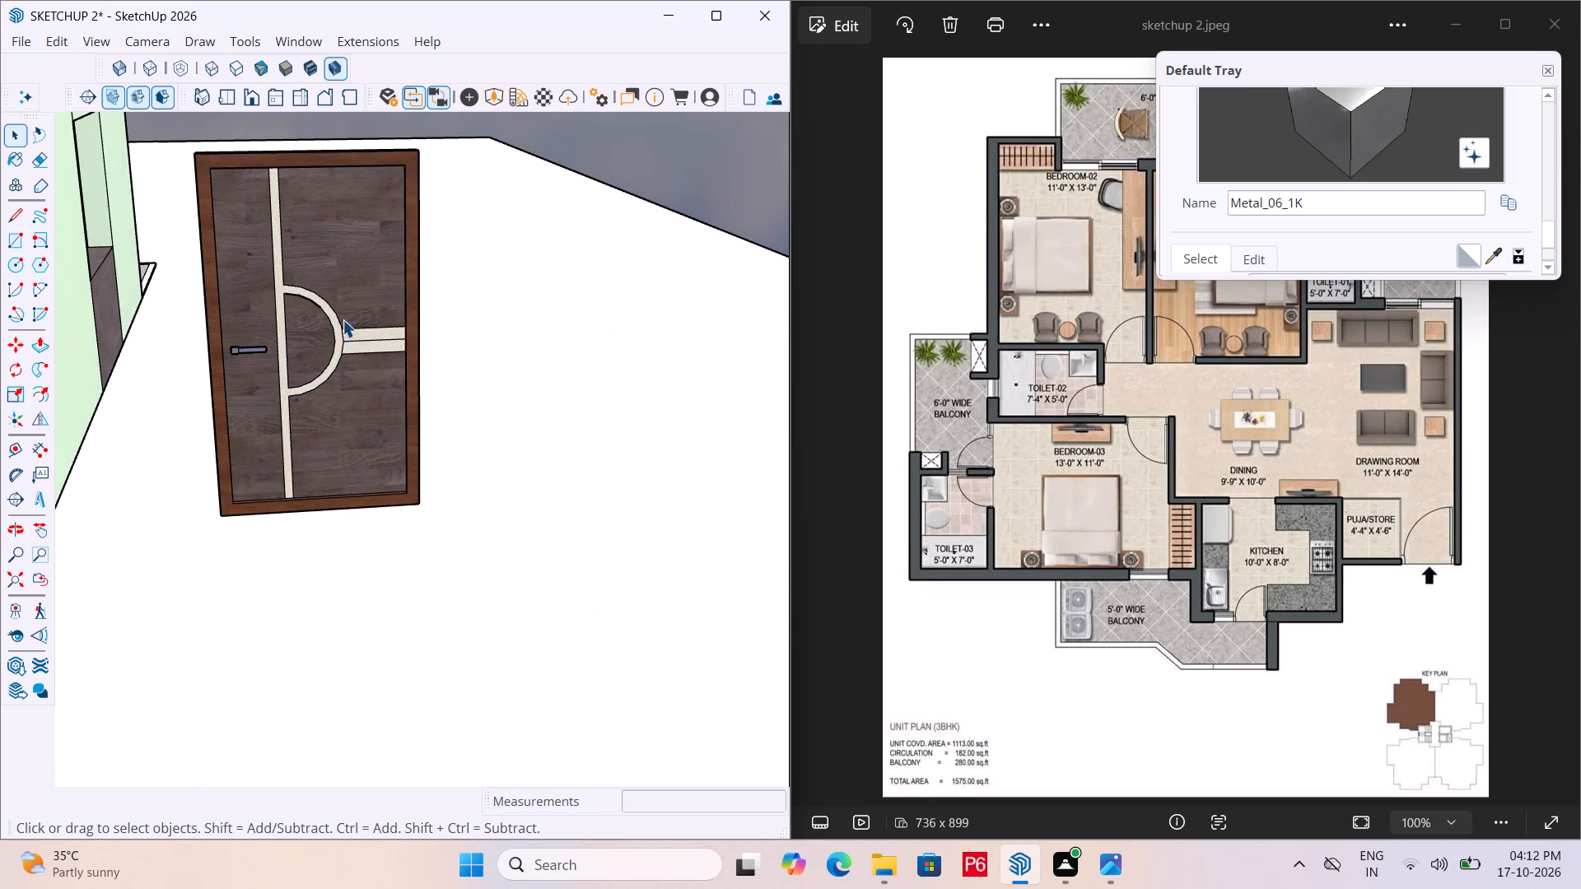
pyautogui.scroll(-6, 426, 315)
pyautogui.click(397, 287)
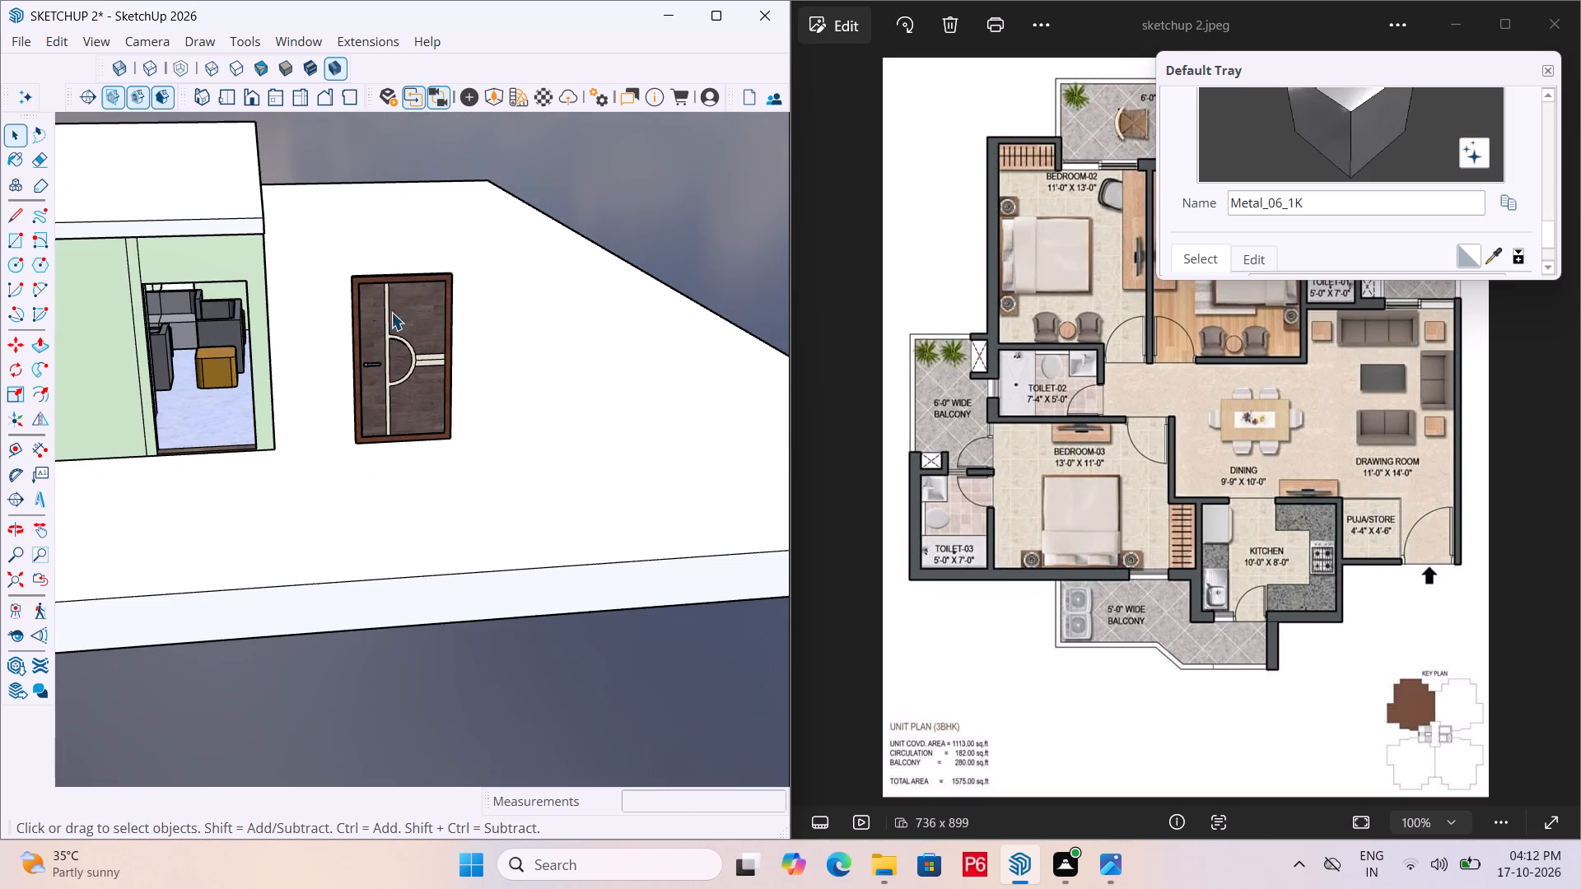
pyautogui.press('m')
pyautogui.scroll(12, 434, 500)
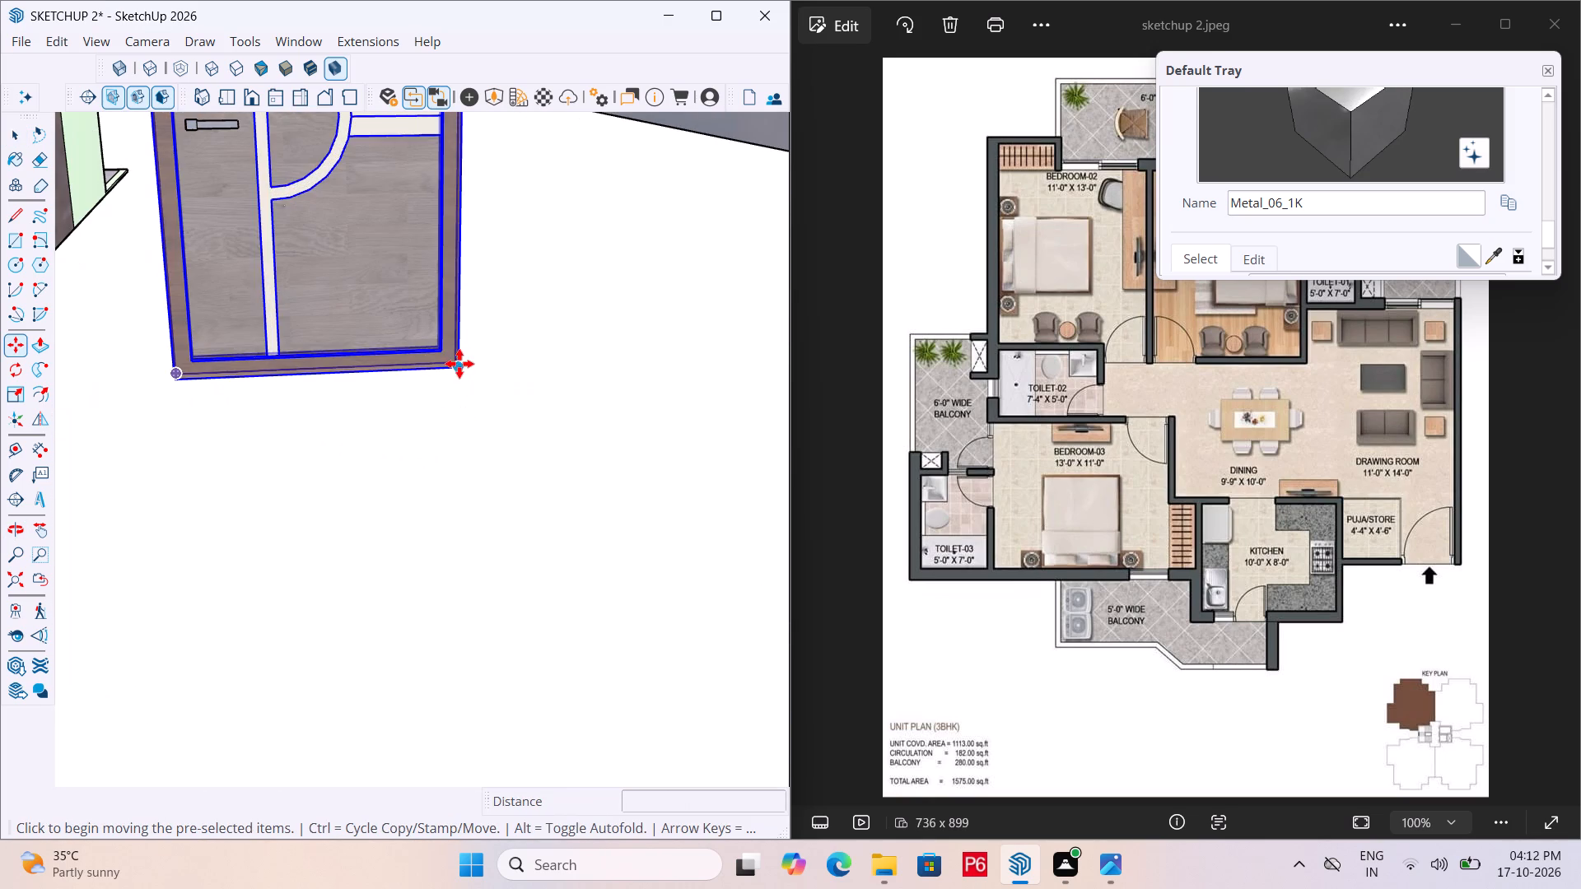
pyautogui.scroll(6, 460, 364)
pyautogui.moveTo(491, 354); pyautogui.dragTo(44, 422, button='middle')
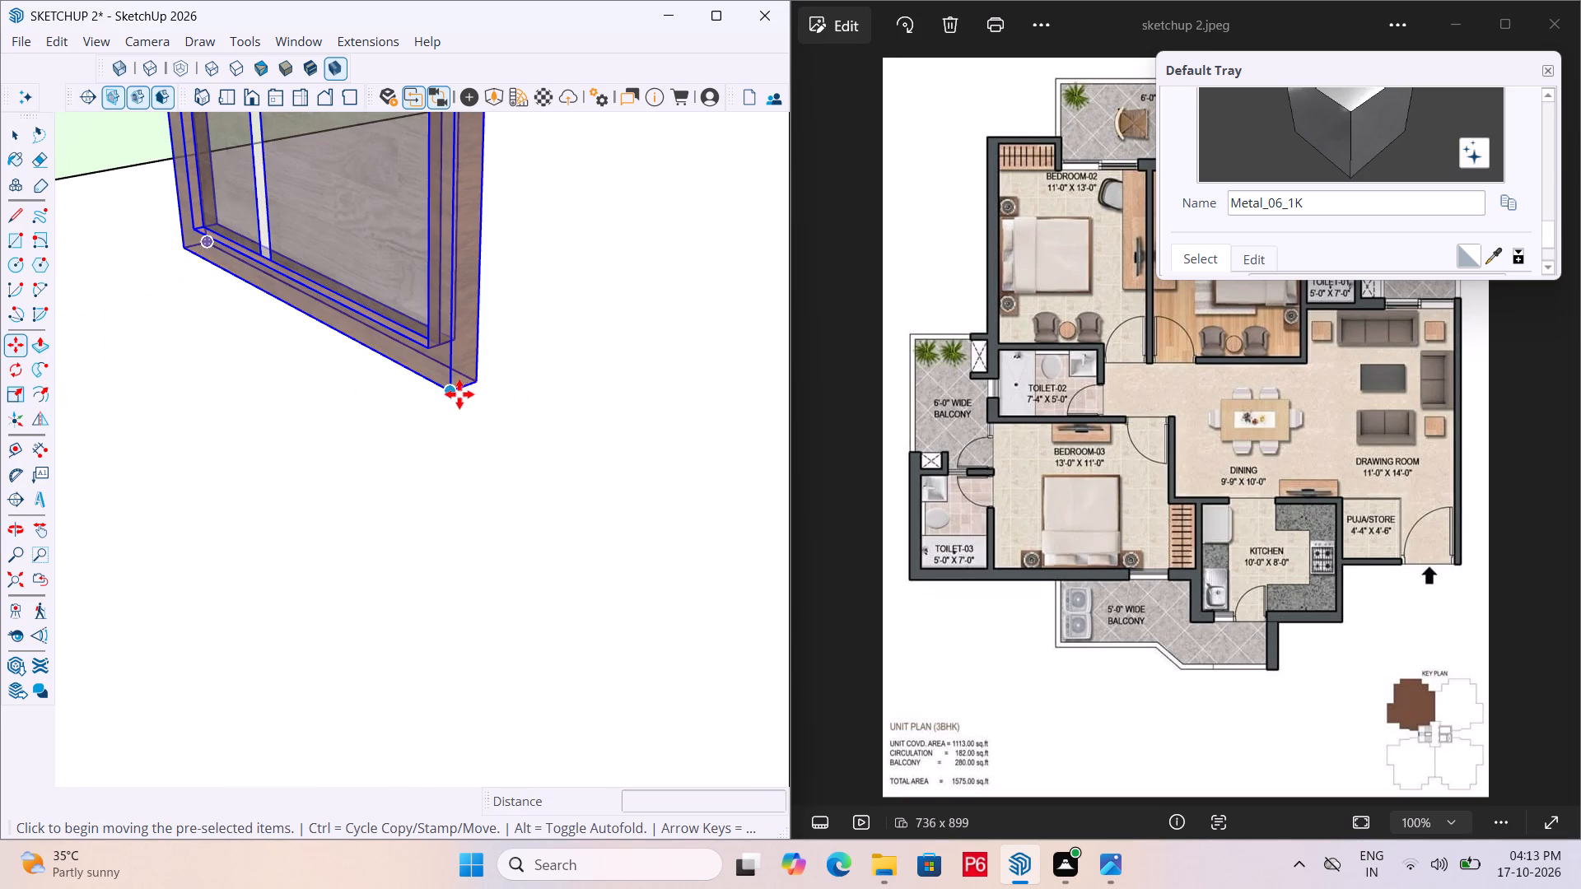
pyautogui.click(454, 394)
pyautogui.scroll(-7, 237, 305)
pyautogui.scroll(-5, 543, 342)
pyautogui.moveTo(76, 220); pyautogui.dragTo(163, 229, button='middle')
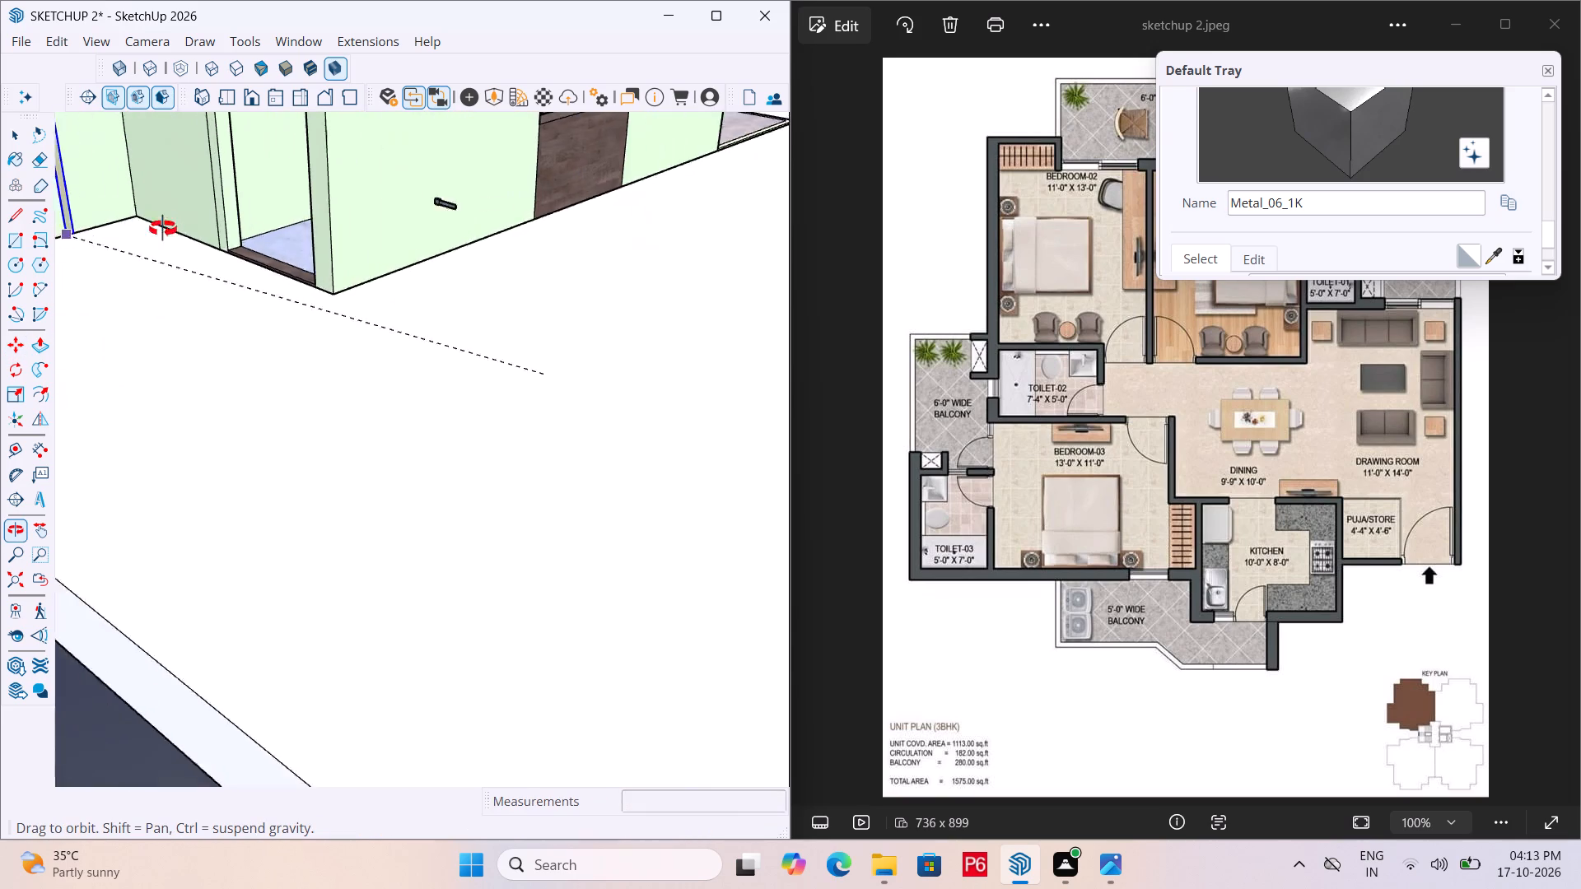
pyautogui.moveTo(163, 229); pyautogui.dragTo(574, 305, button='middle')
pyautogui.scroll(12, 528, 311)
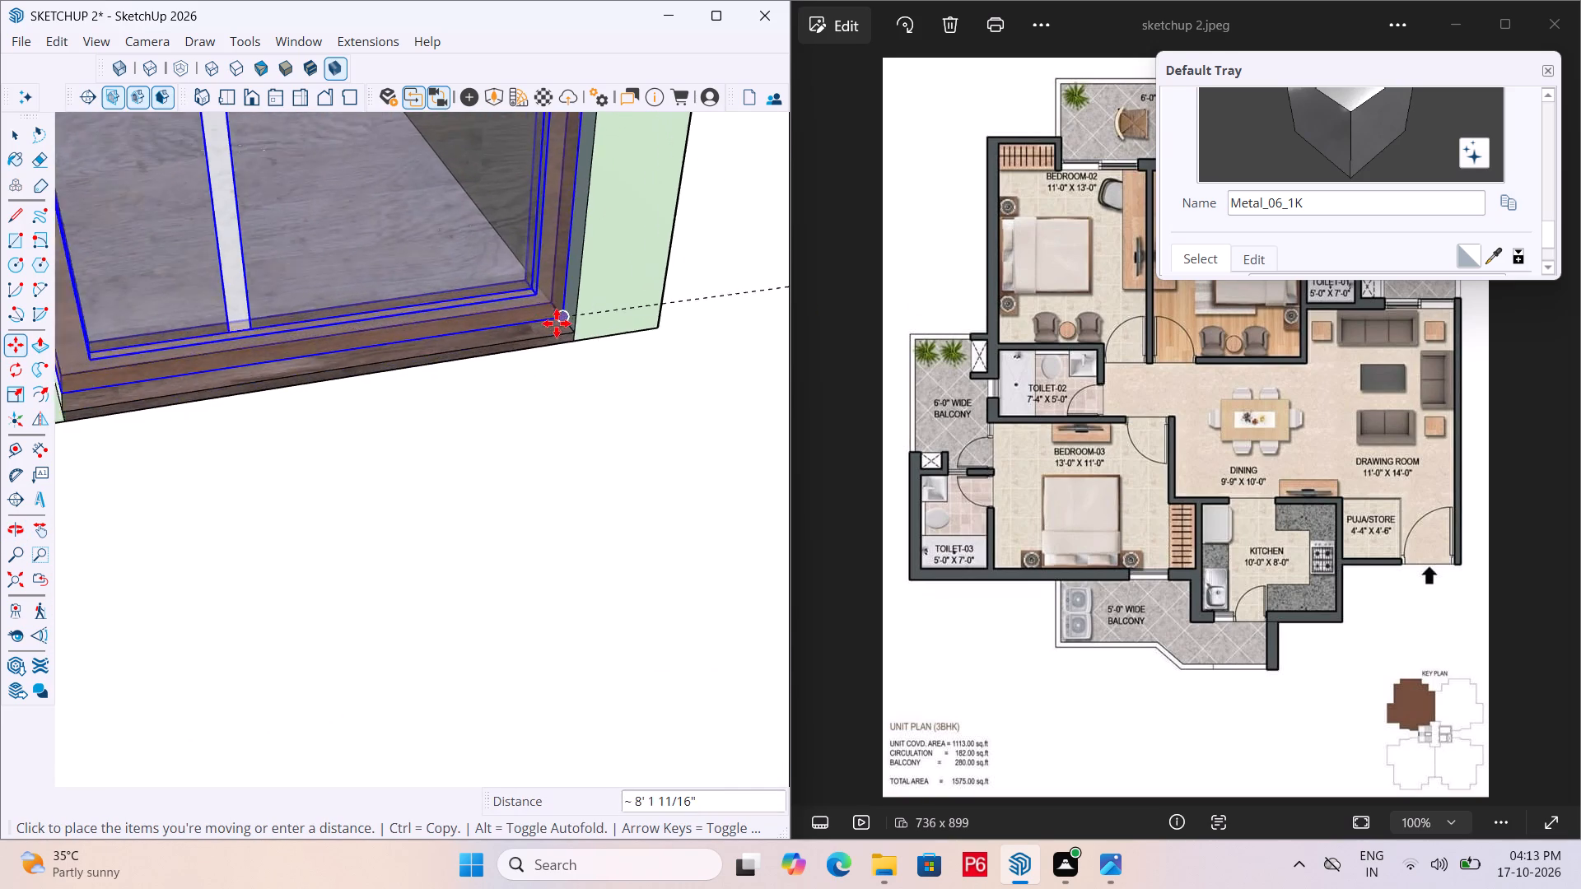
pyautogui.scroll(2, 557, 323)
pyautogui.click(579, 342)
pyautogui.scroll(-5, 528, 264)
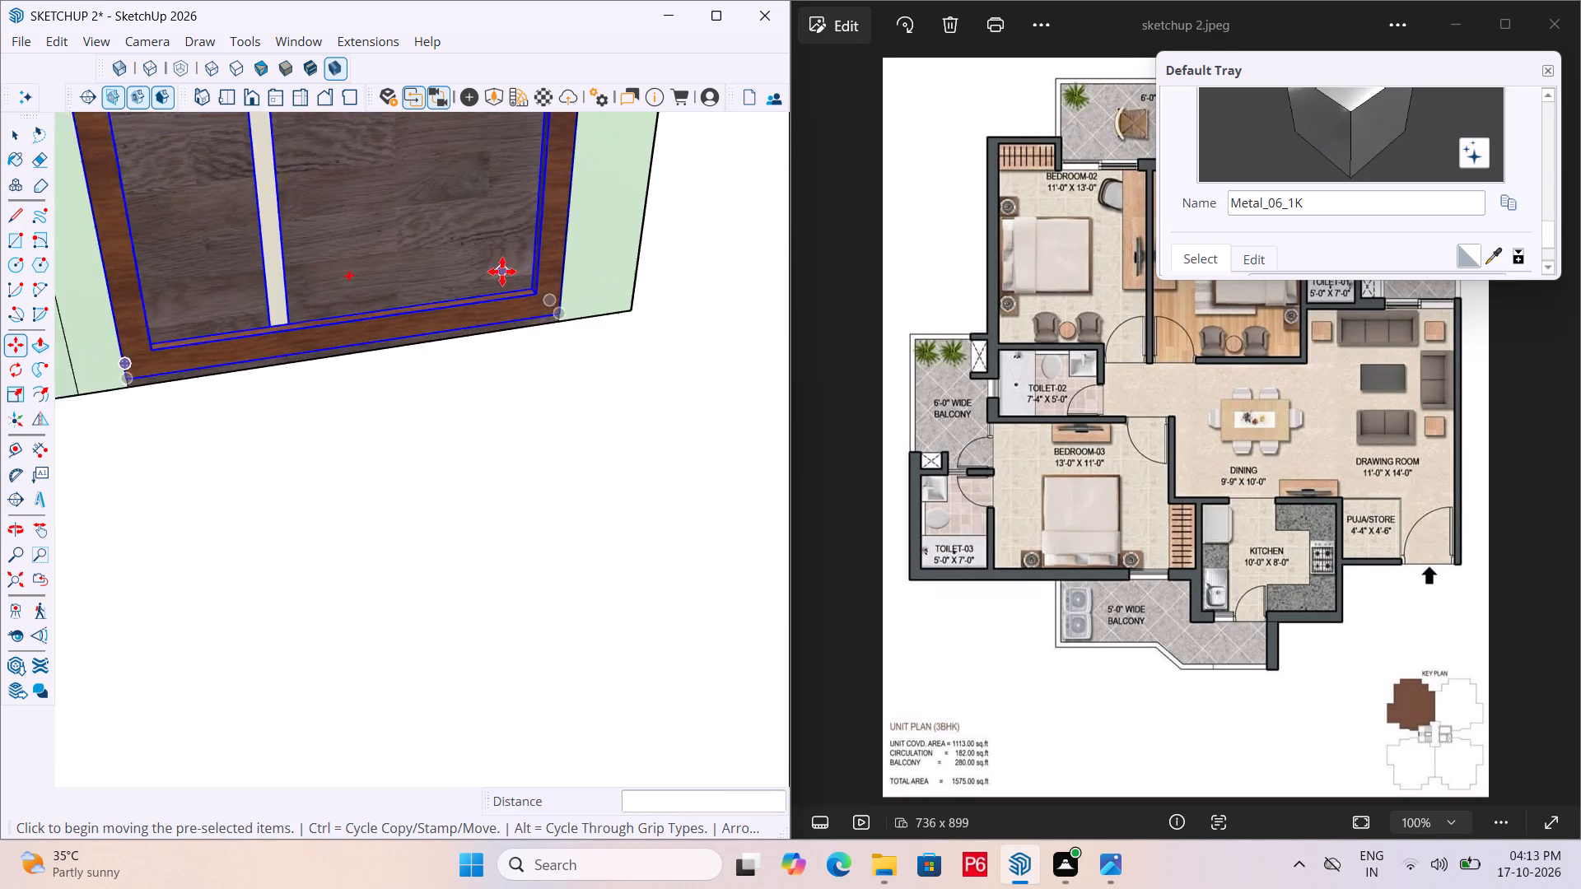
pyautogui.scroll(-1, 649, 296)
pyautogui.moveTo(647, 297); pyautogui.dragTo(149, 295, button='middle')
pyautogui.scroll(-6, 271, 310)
# Save the model.
pyautogui.hotkey('ctrl', 's')
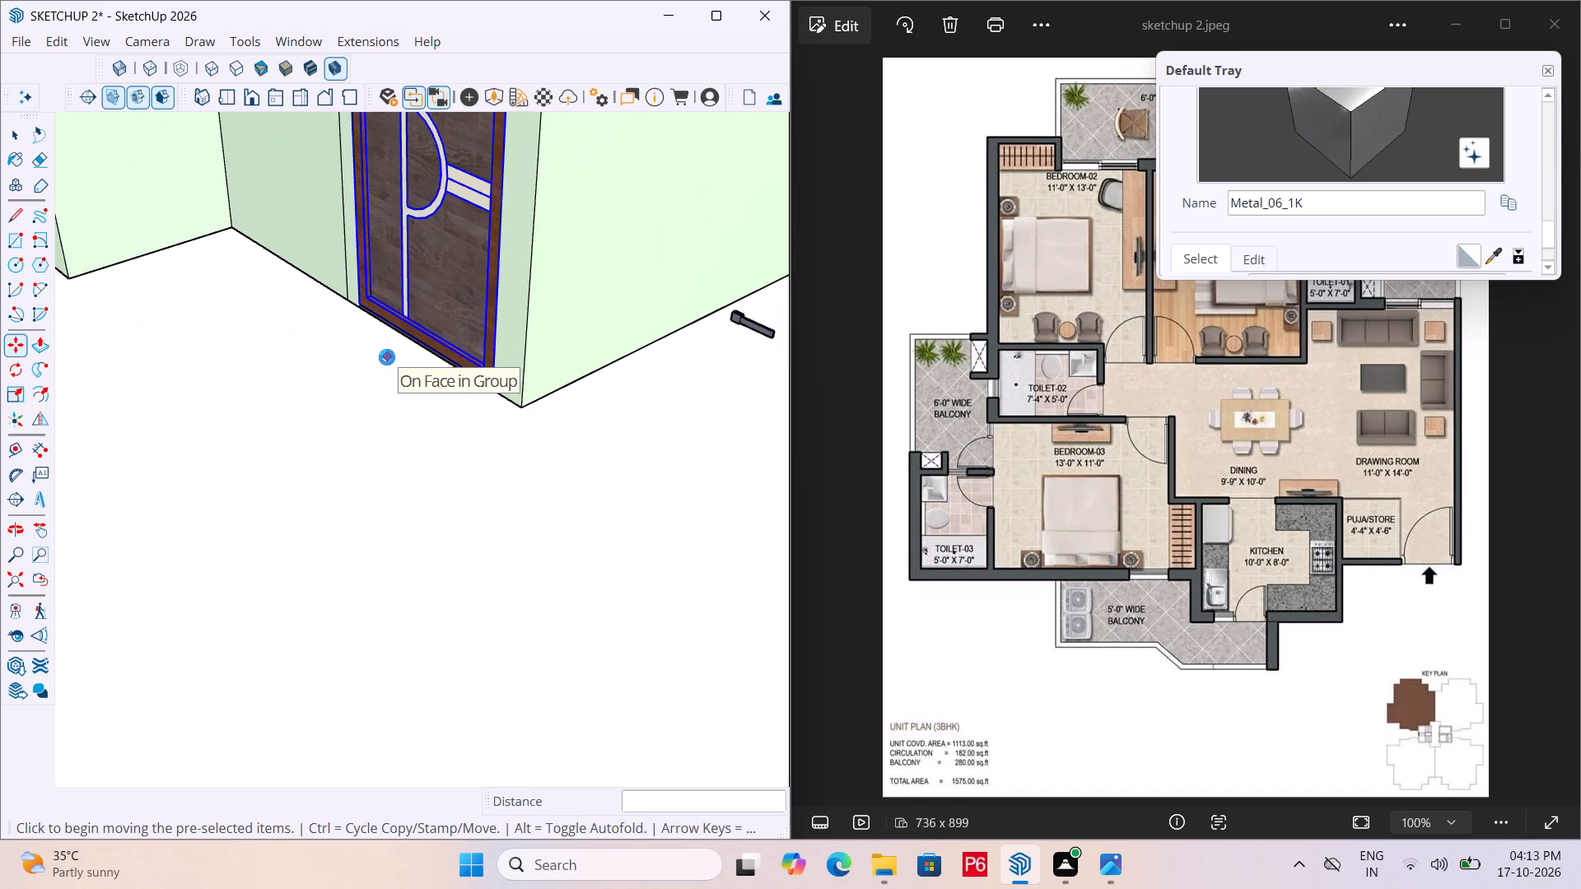
pyautogui.hotkey('ctrl', 's')
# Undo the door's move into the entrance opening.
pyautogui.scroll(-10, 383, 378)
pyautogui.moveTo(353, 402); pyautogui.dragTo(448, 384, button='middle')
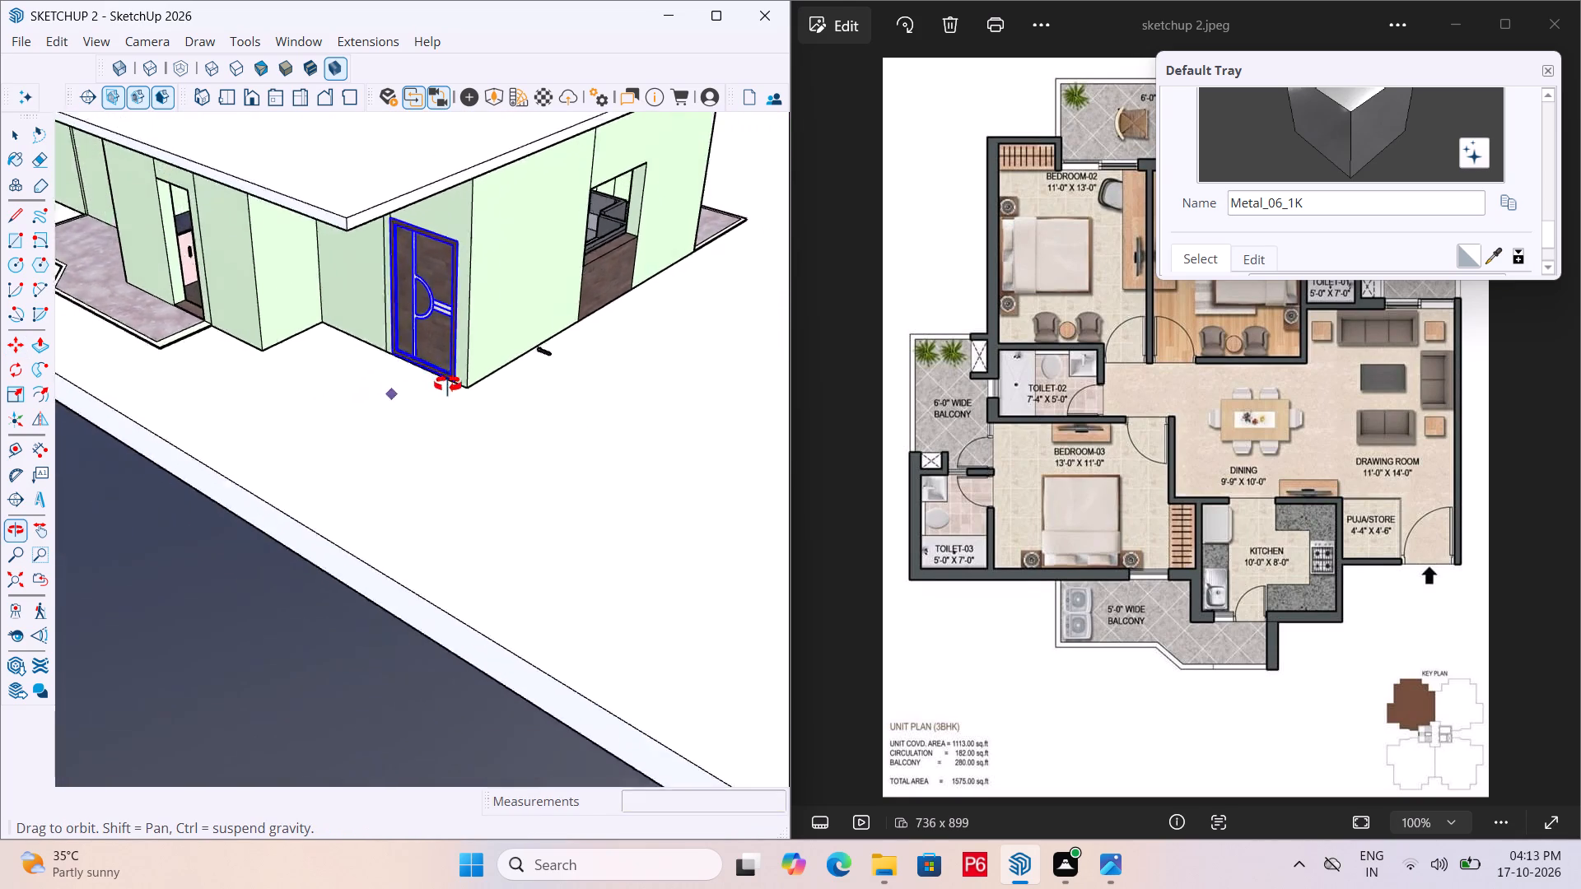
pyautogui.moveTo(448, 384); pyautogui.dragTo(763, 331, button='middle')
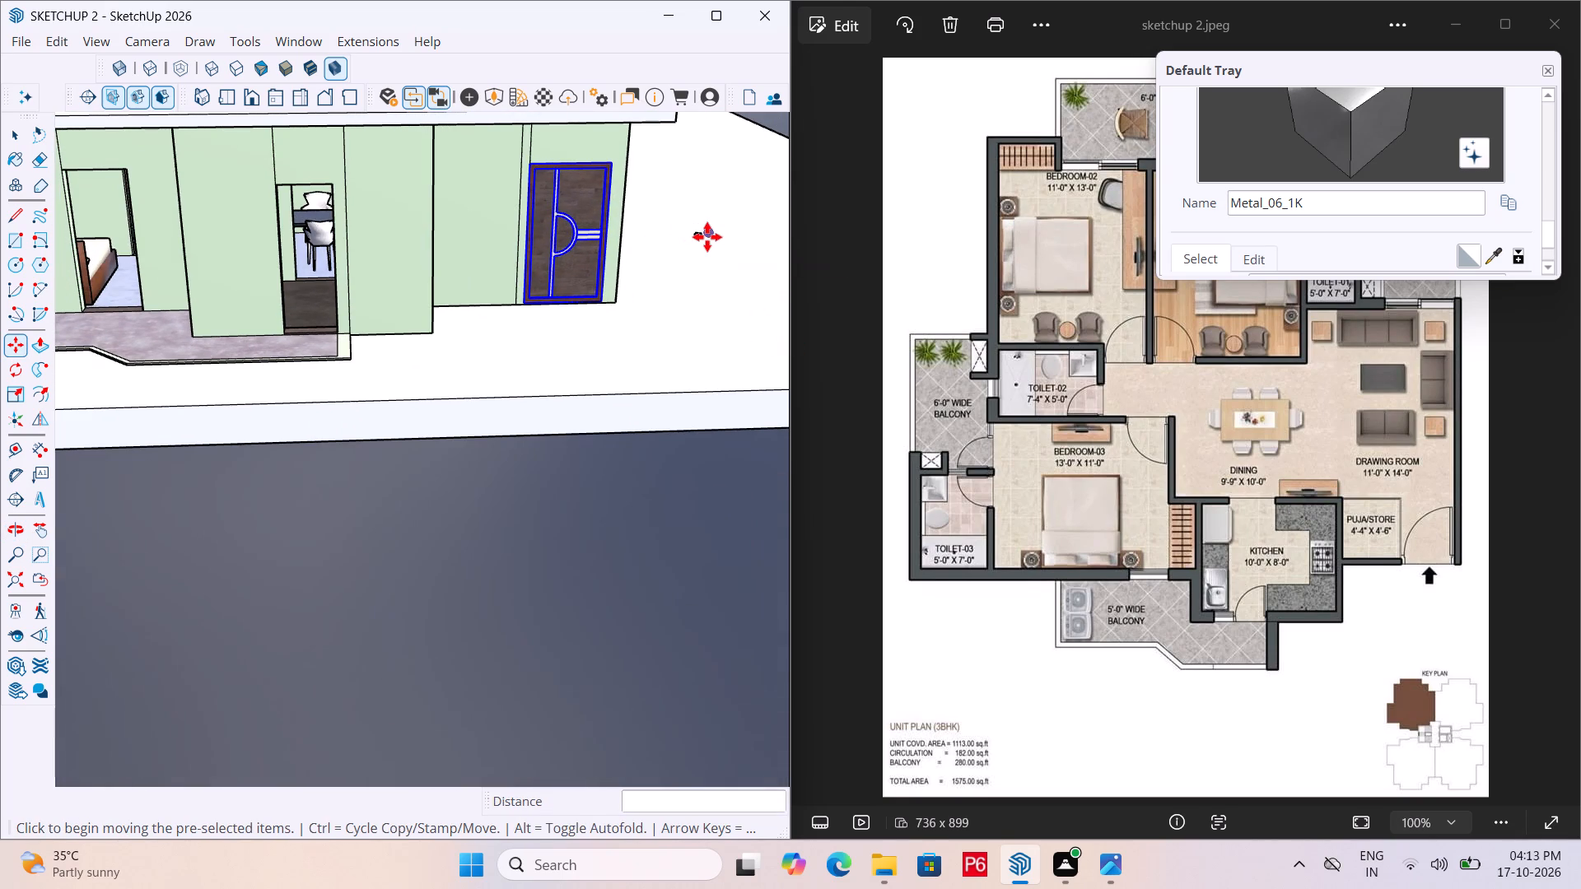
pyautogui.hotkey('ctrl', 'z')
# Select the lever handle together with the door and make them one group.
pyautogui.scroll(14, 711, 264)
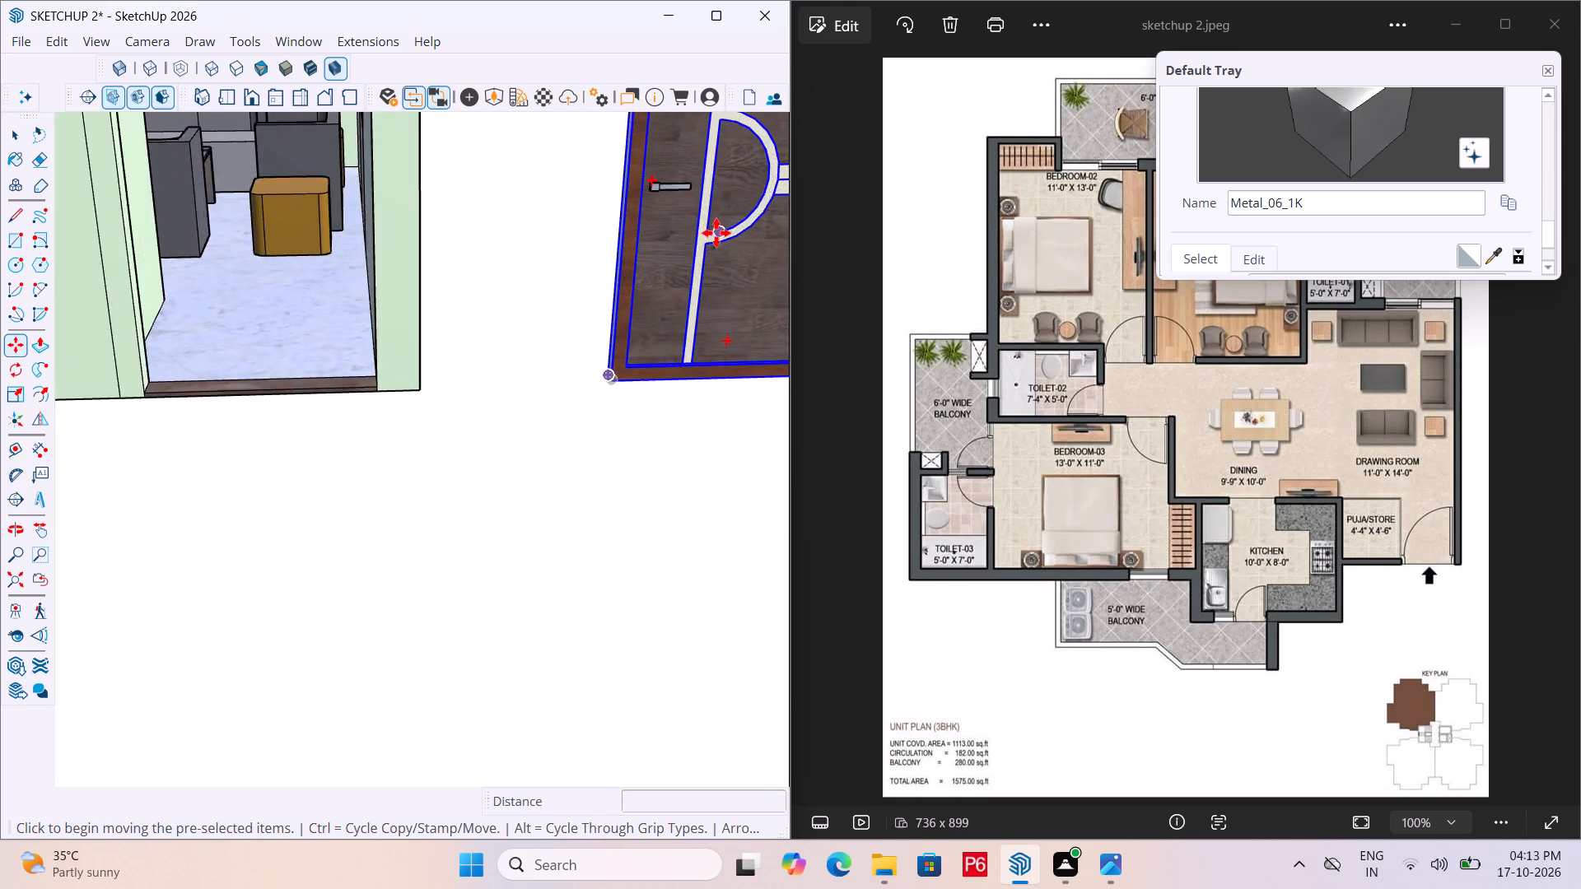
pyautogui.scroll(2, 716, 233)
pyautogui.press('space')
pyautogui.click(630, 156)
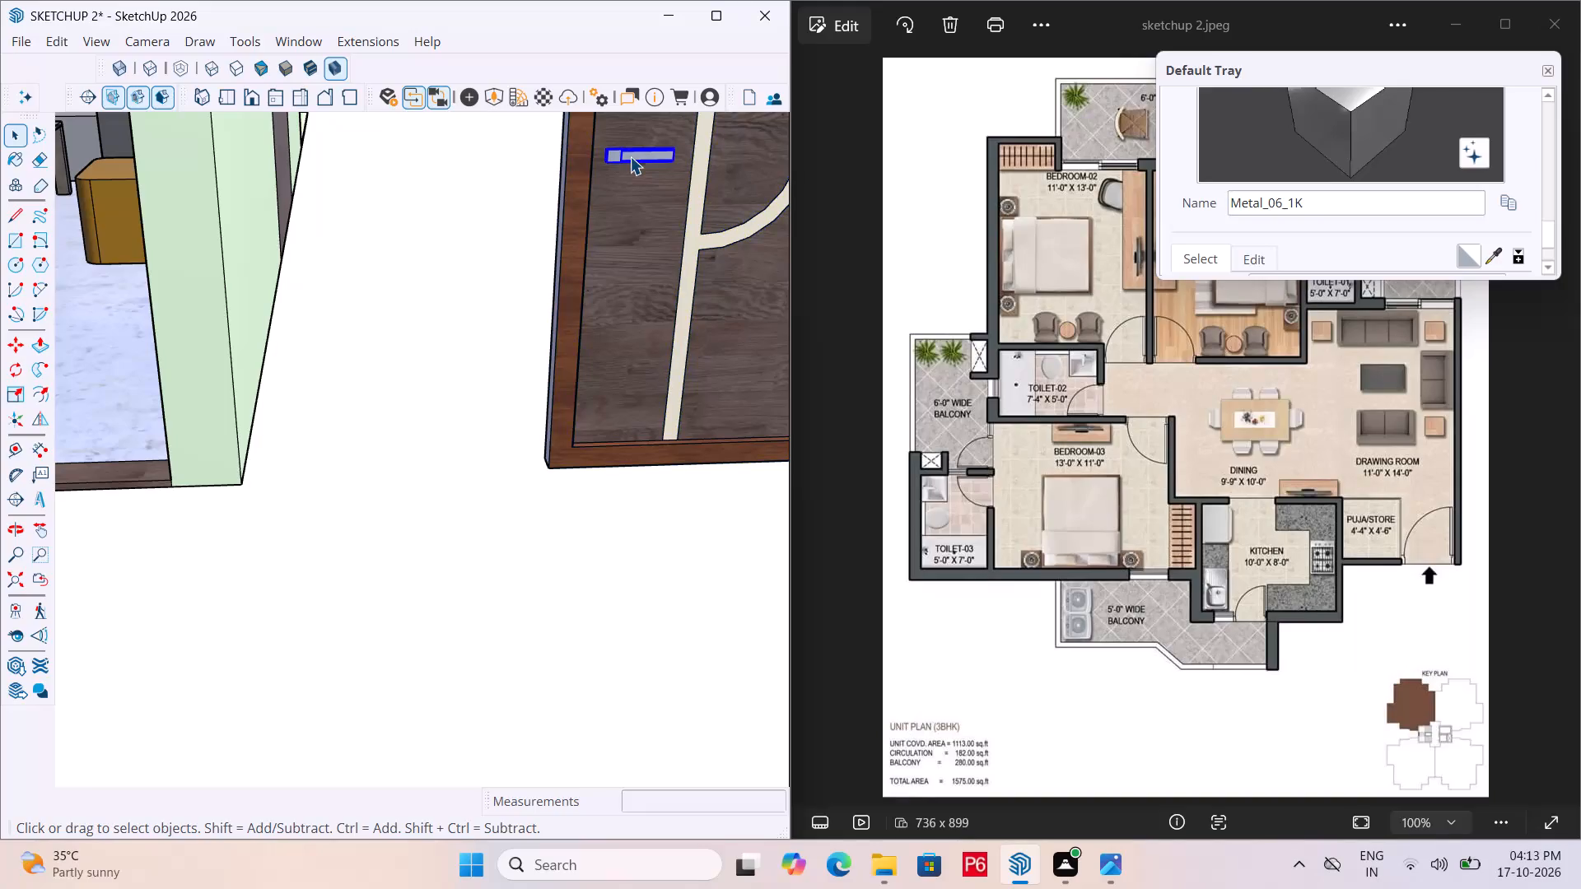
pyautogui.keyDown('ctrl'); pyautogui.click(625, 190); pyautogui.keyUp('ctrl')
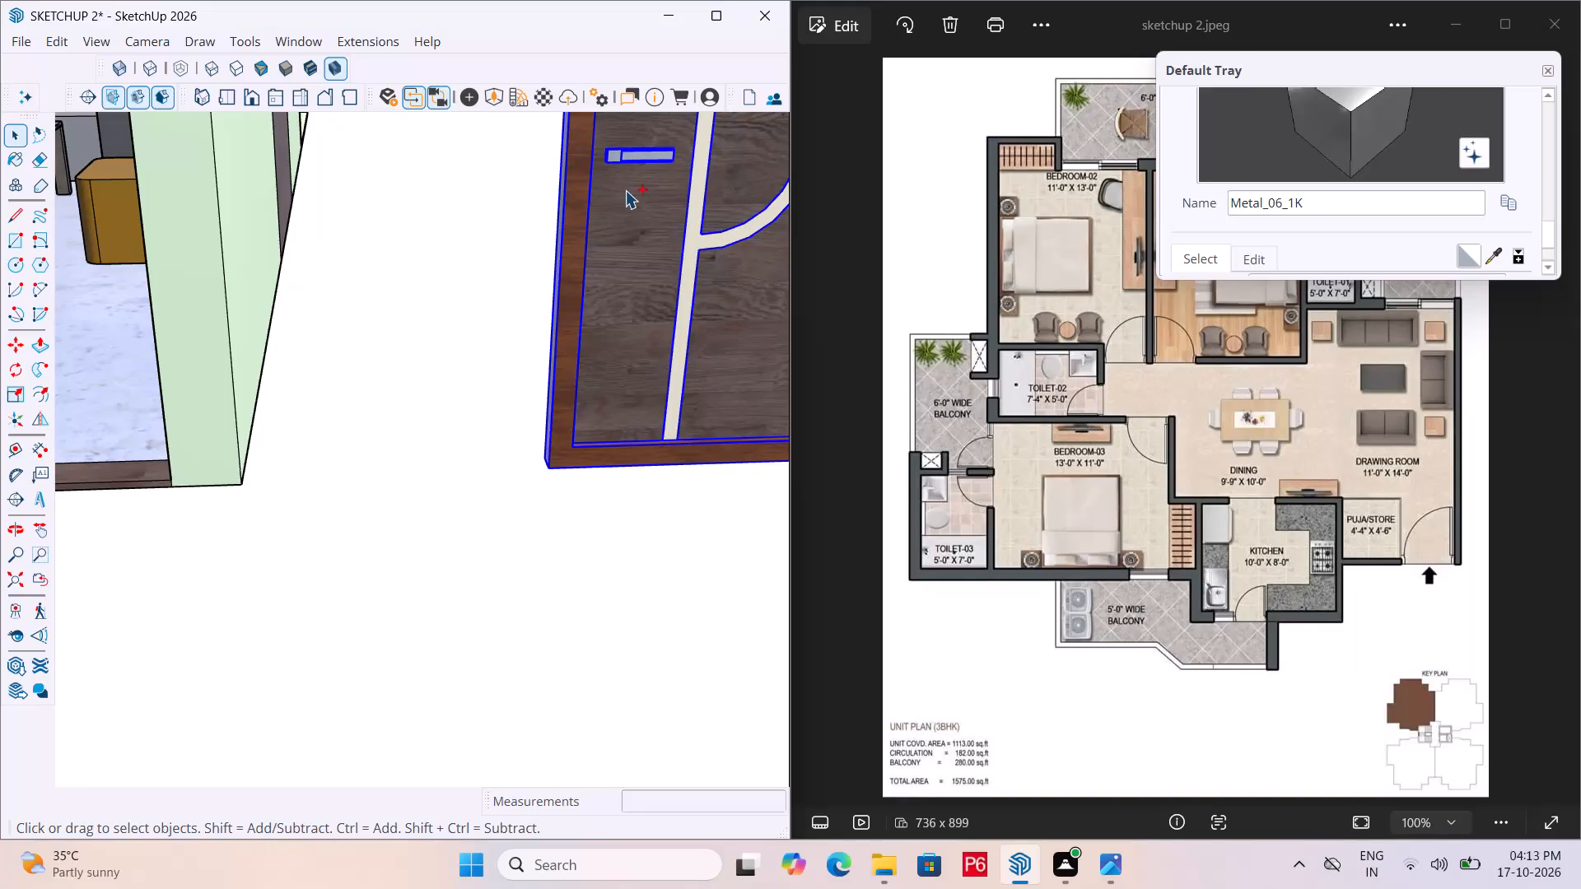
pyautogui.rightClick(625, 190)
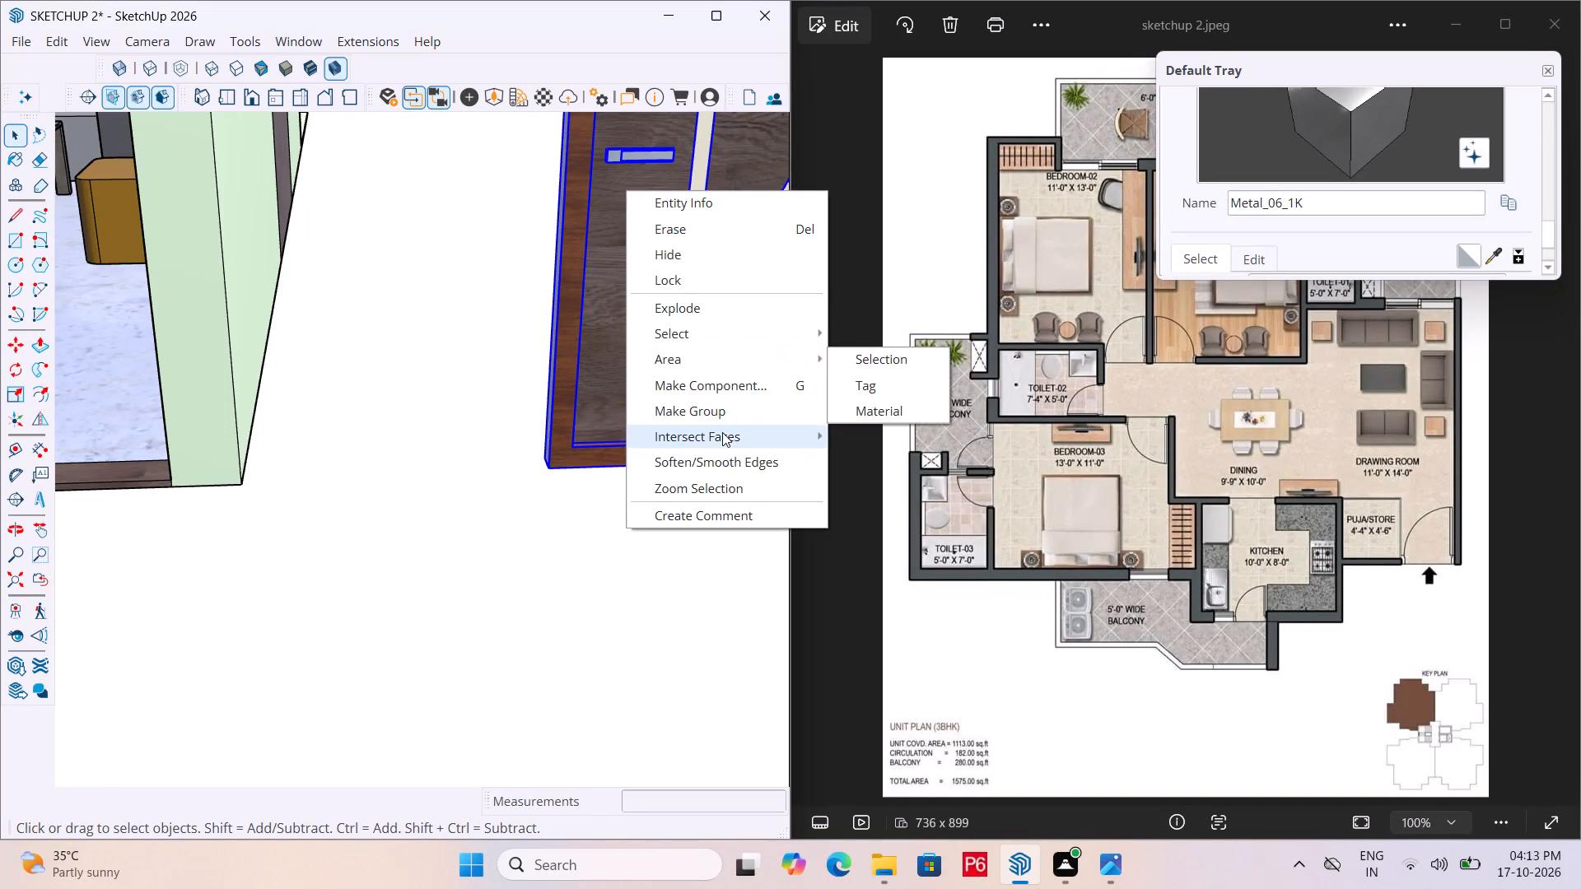
pyautogui.click(730, 407)
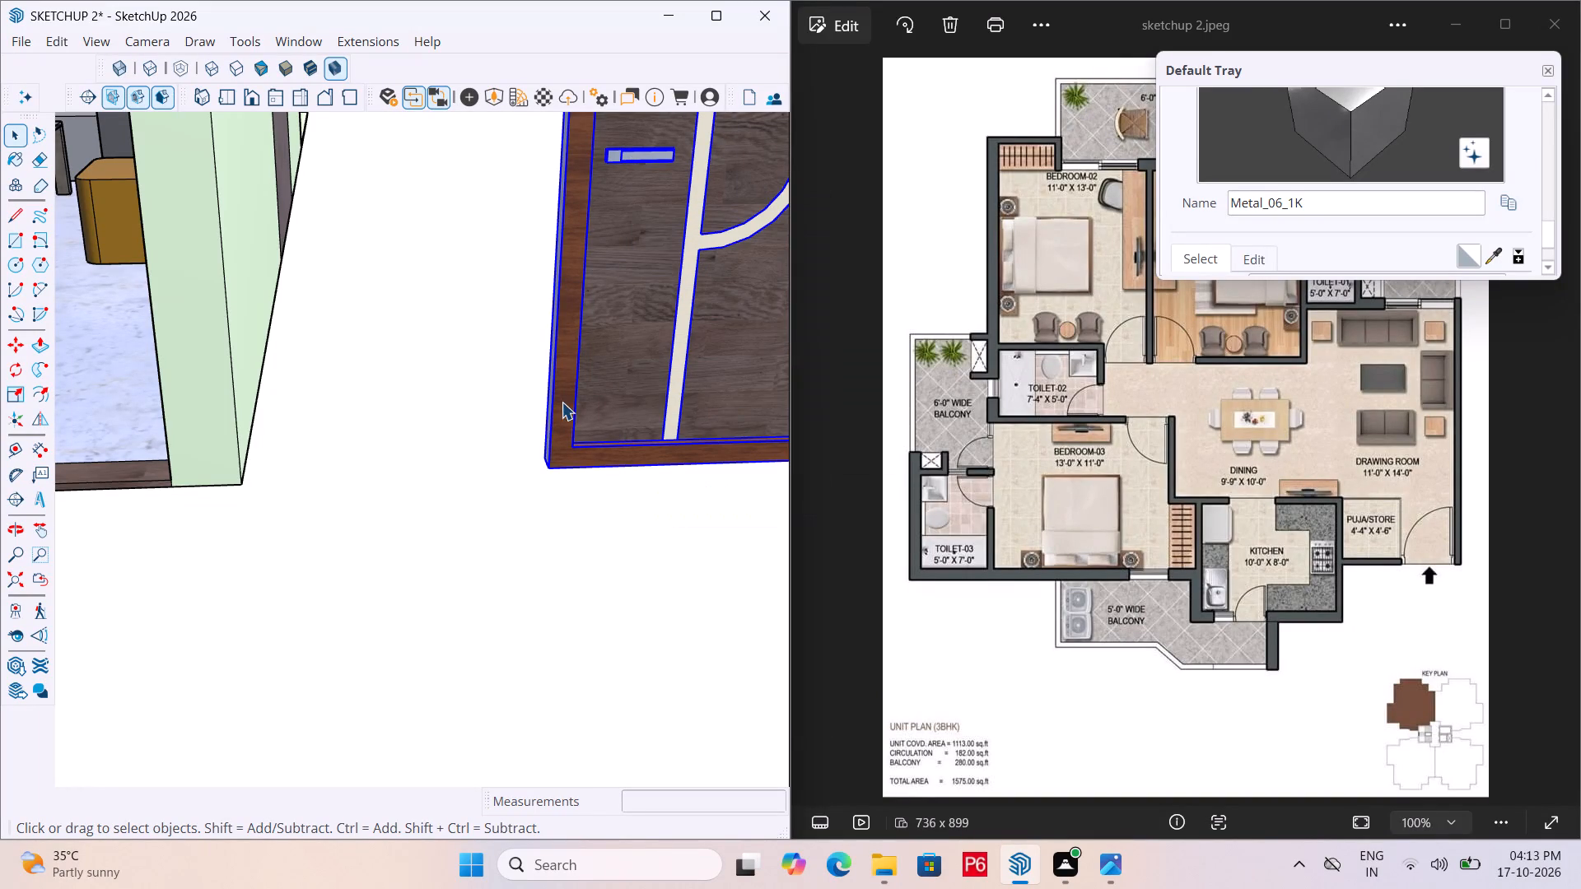
# Move the grouped door and handle about 8' to the main entrance opening, using the frame's bottom corner as the base point.
pyautogui.scroll(-6, 312, 432)
pyautogui.moveTo(576, 437); pyautogui.dragTo(359, 449, button='middle')
pyautogui.press('m')
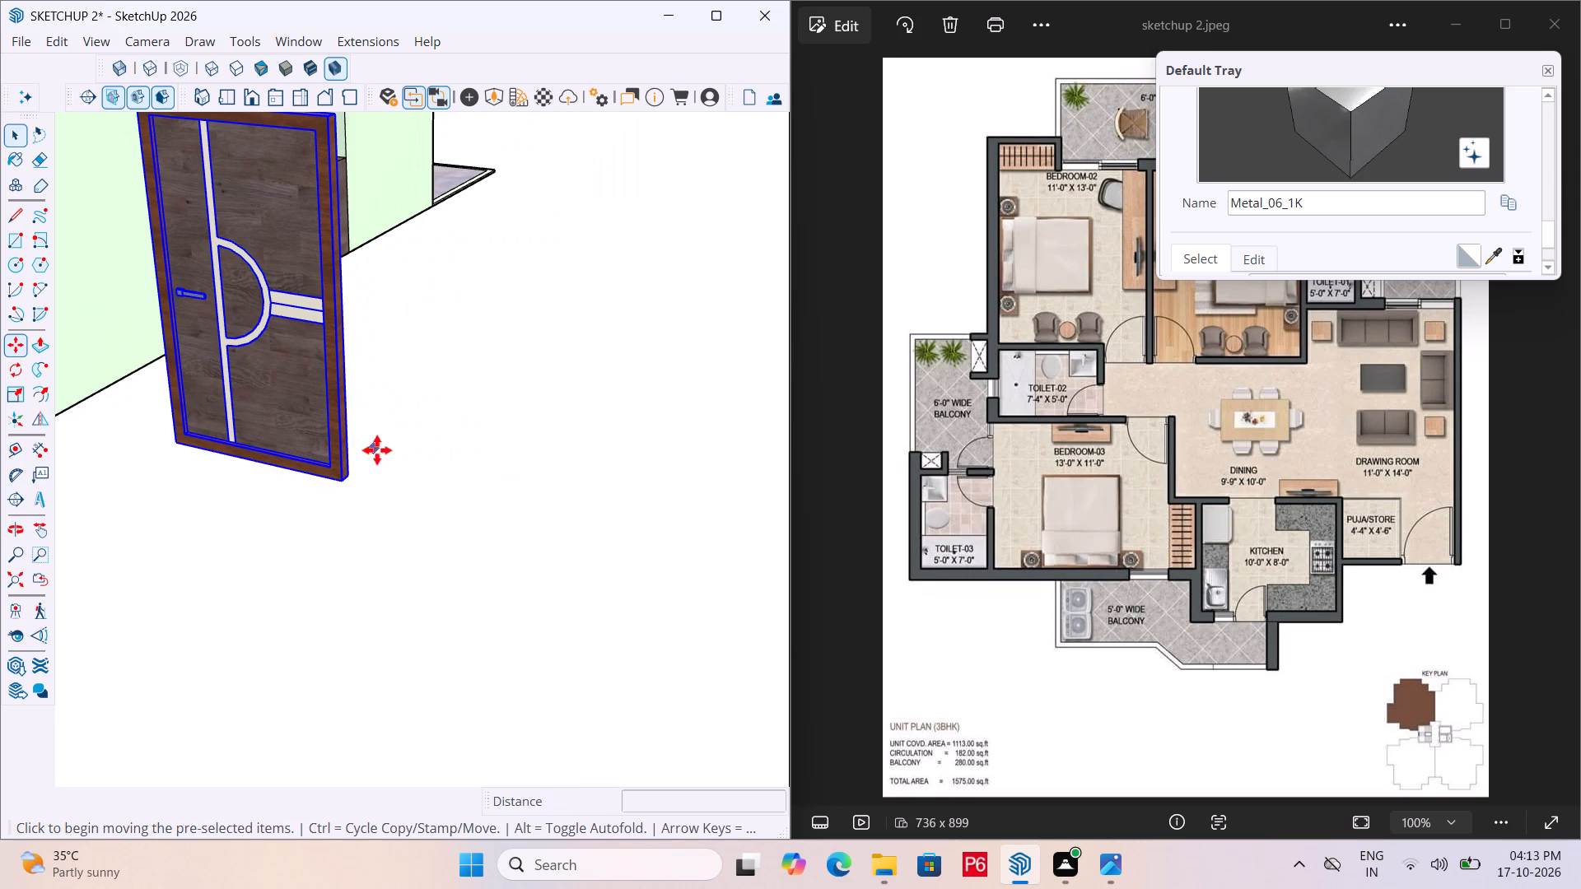
pyautogui.scroll(12, 412, 459)
pyautogui.click(333, 475)
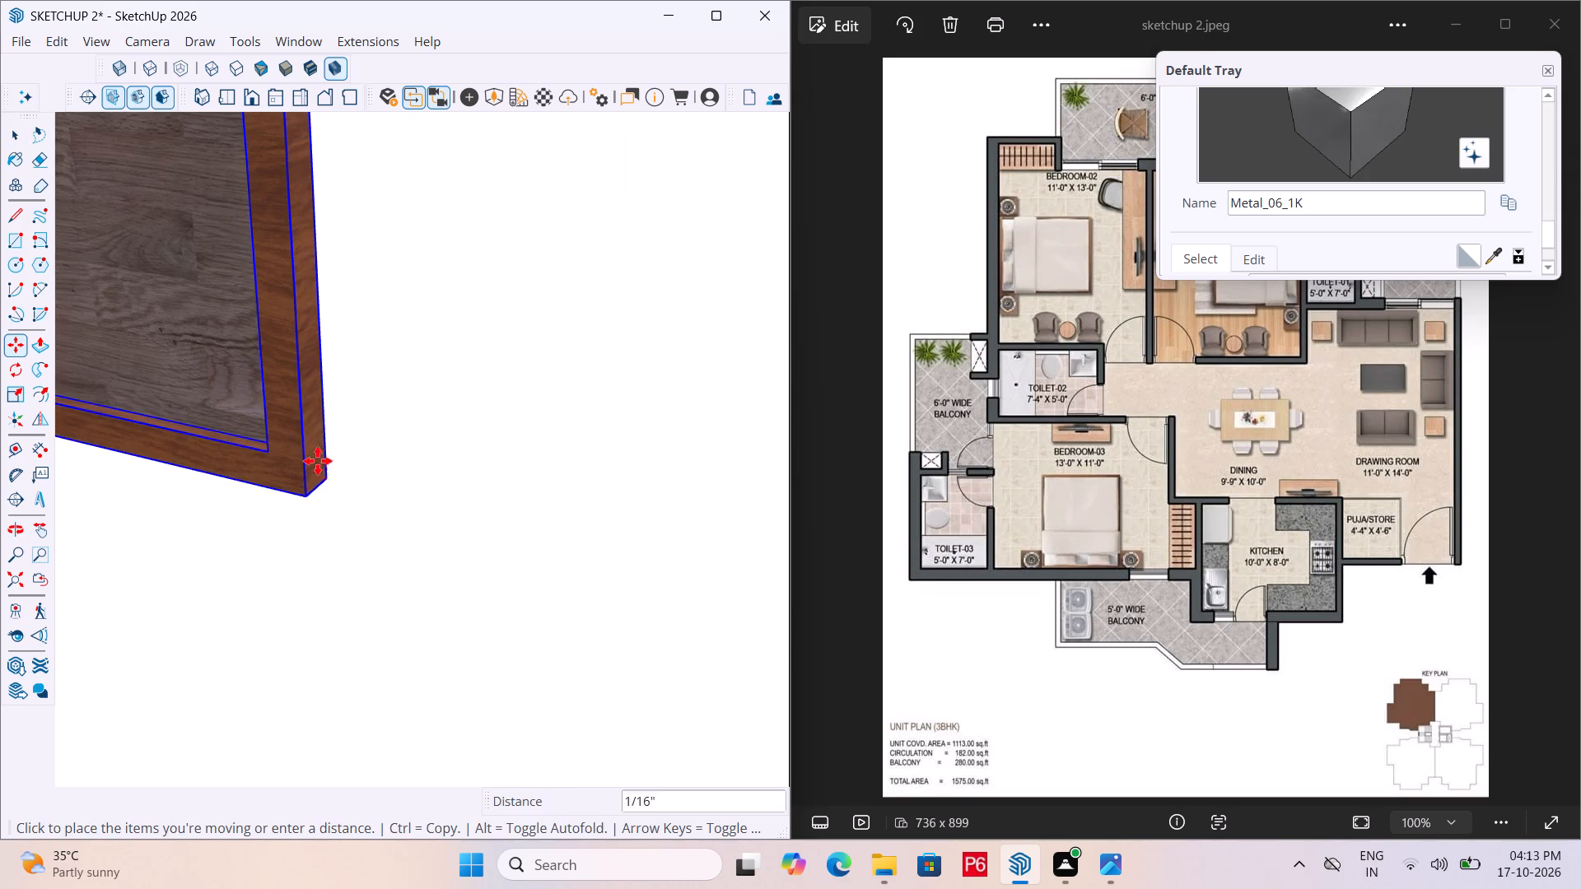
pyautogui.scroll(-7, 377, 428)
pyautogui.scroll(-6, 853, 438)
pyautogui.scroll(-7, 408, 430)
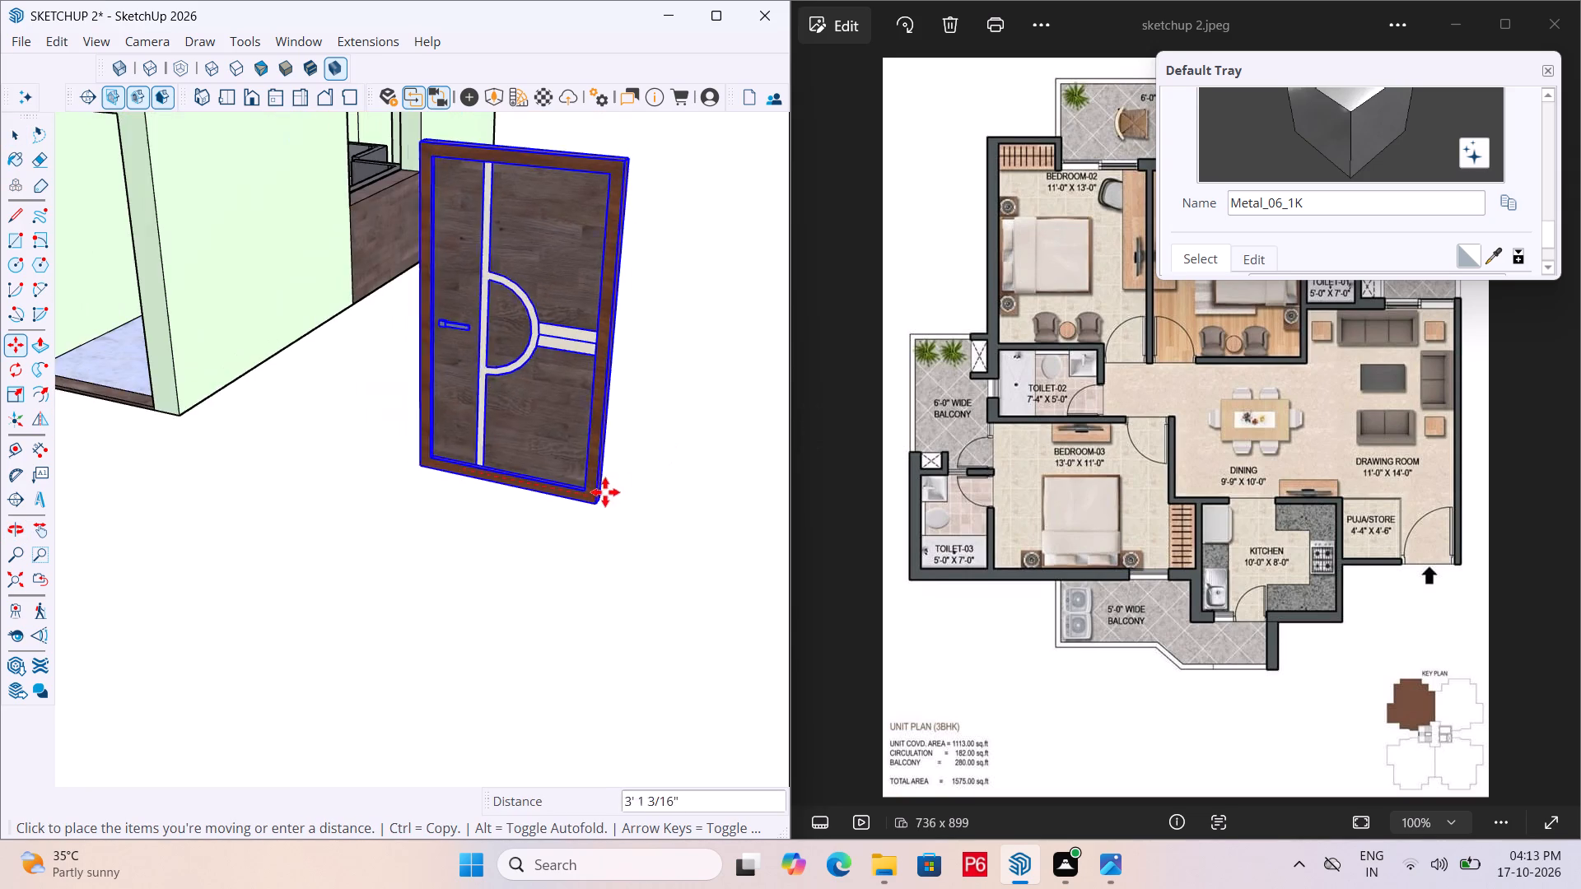
pyautogui.scroll(-4, 649, 508)
pyautogui.scroll(12, 300, 444)
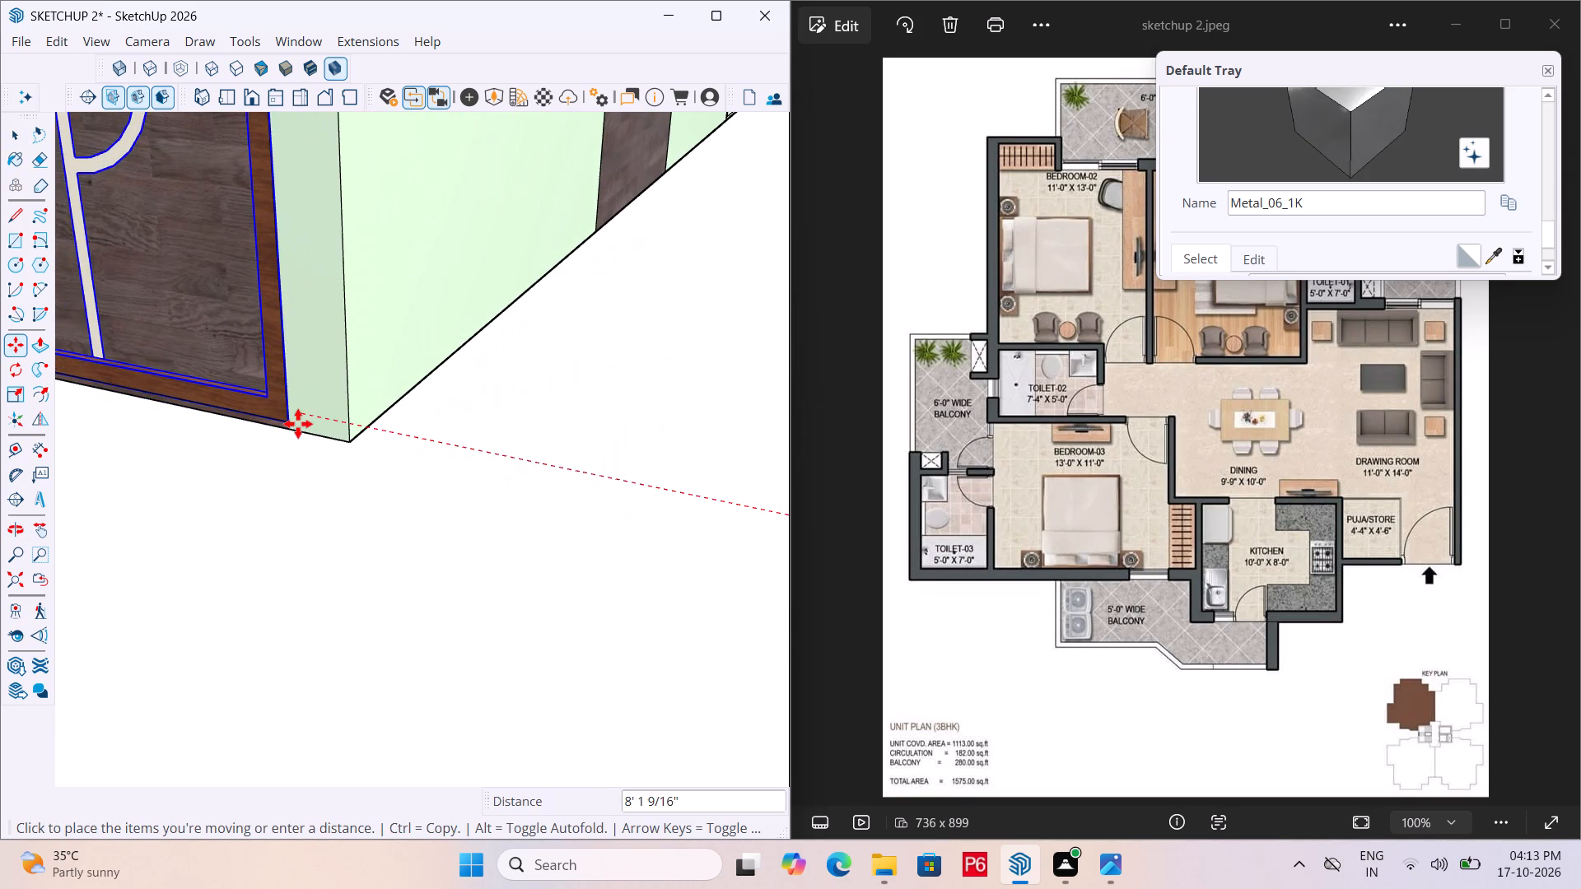
pyautogui.click(287, 448)
# Nudge the grouped door about 1 1/2" so its frame's bottom corner meets the base corner of the main entrance opening.
pyautogui.scroll(6, 264, 482)
pyautogui.click(286, 447)
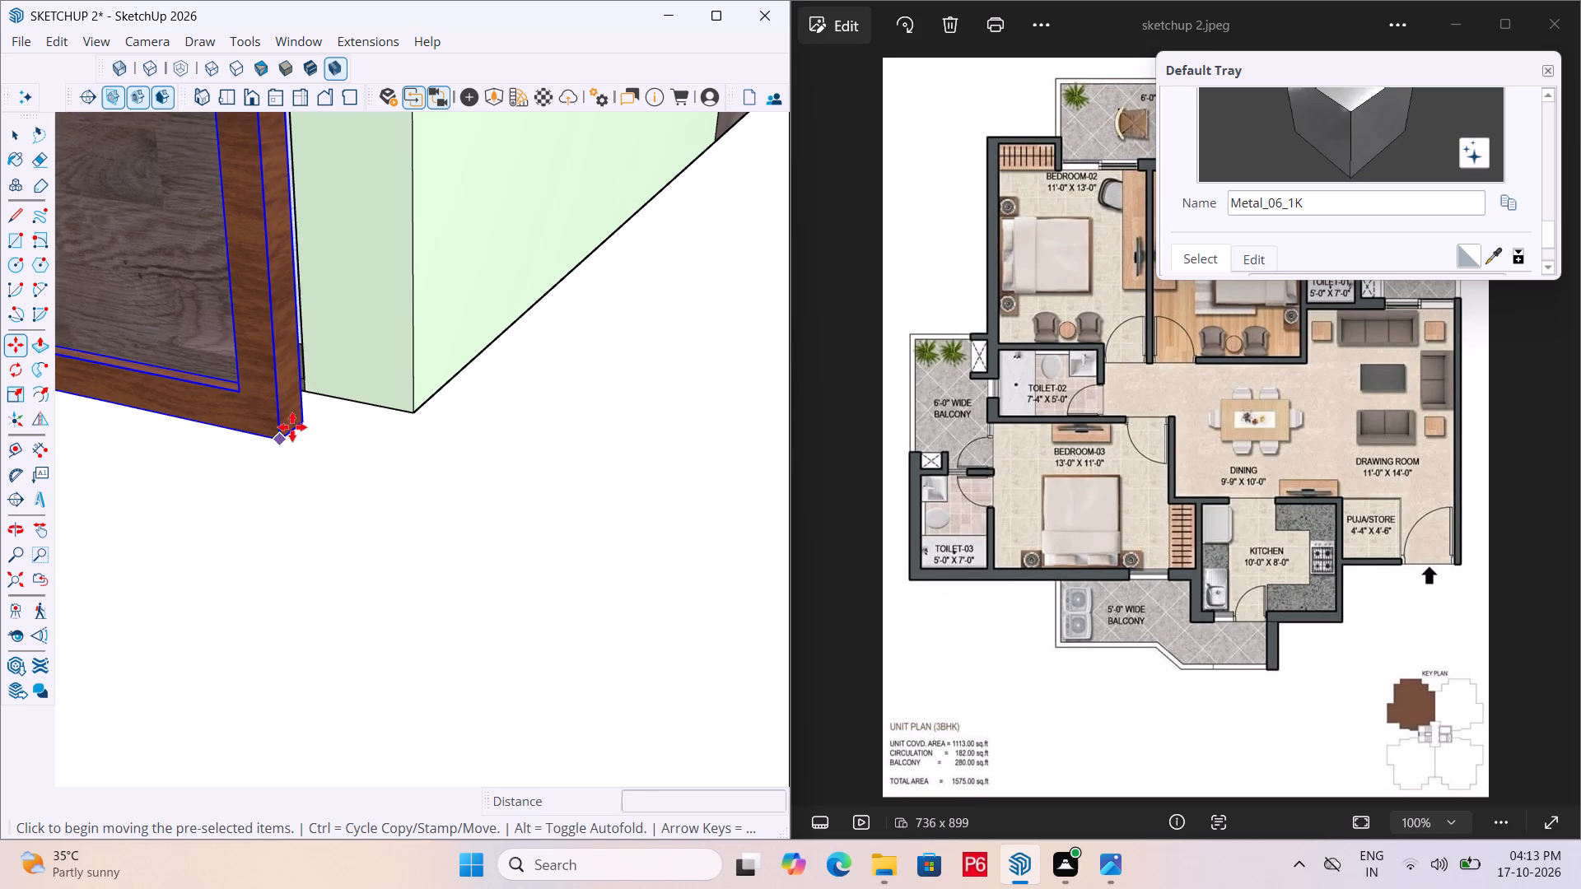
pyautogui.doubleClick(303, 399)
pyautogui.scroll(5, 319, 375)
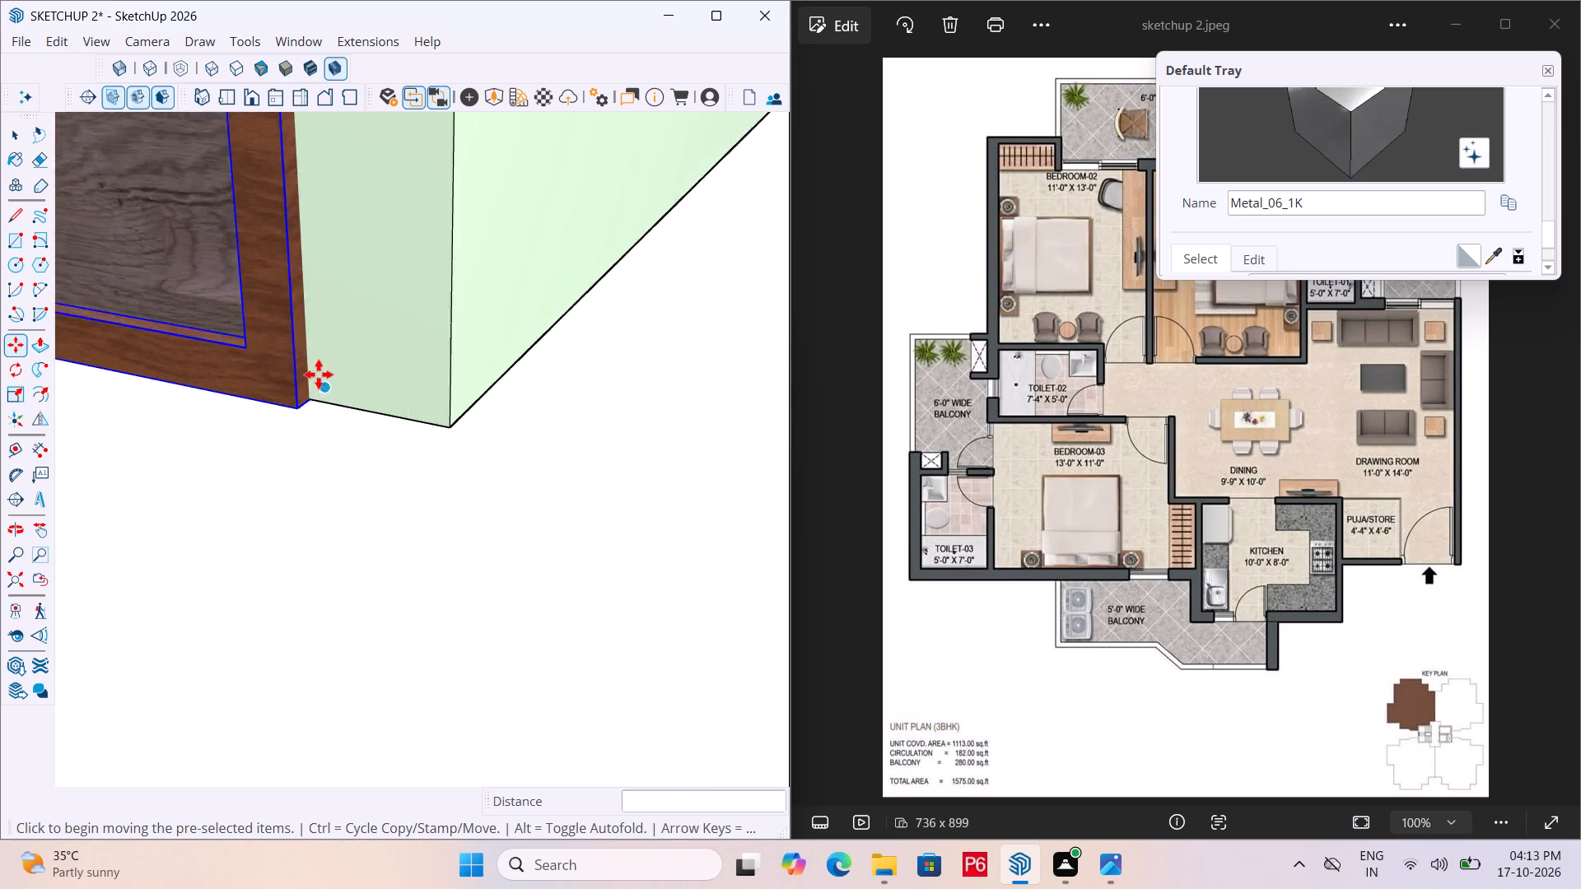
pyautogui.scroll(1, 319, 375)
pyautogui.click(291, 421)
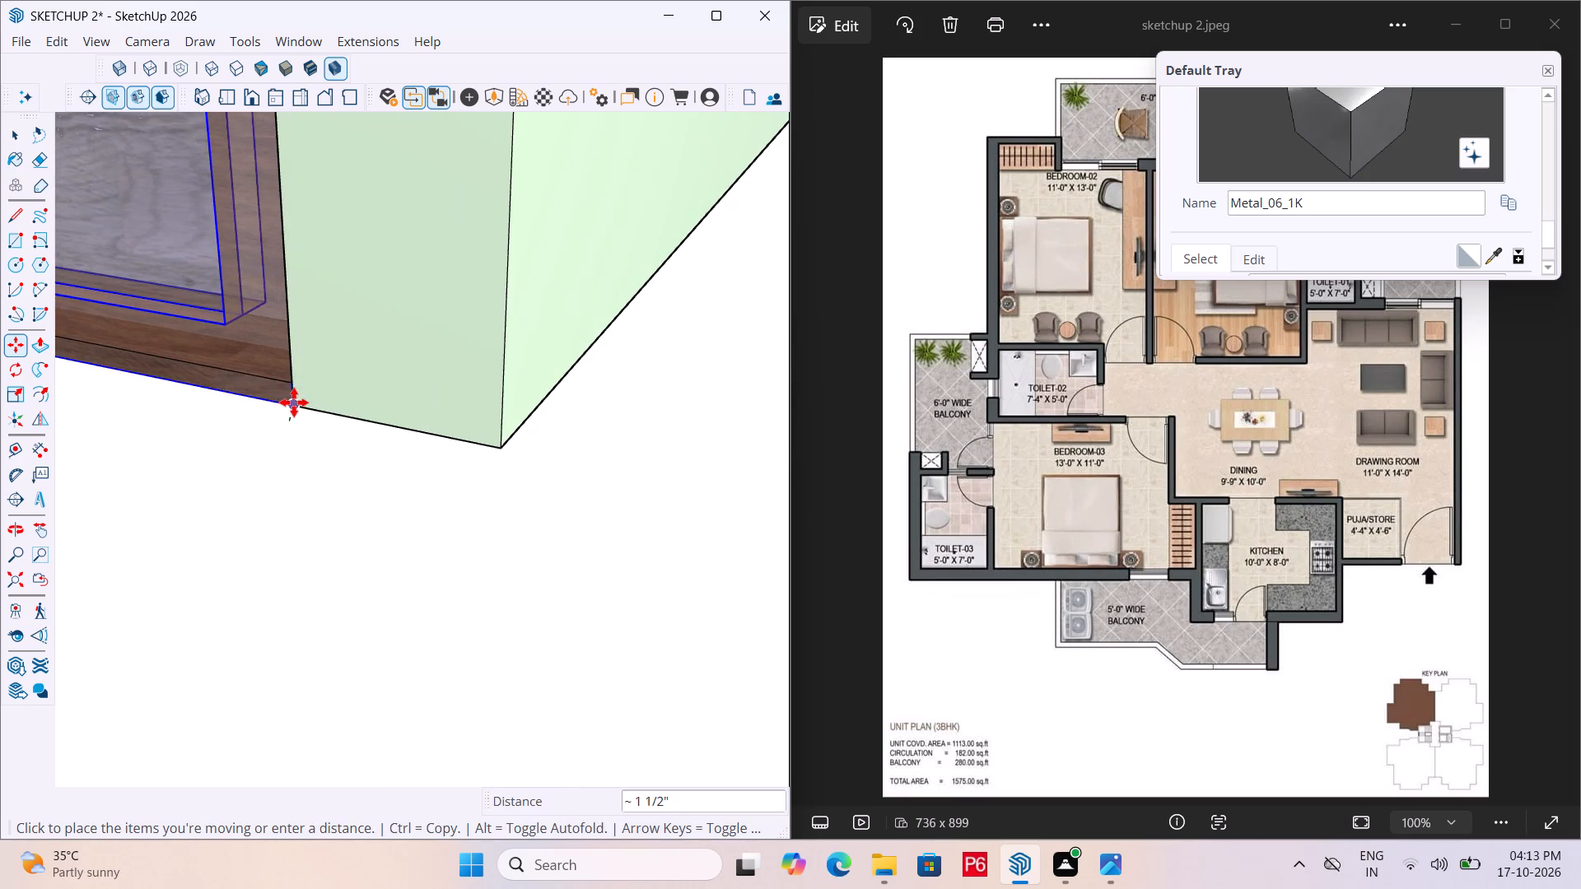
pyautogui.scroll(6, 294, 403)
pyautogui.click(287, 405)
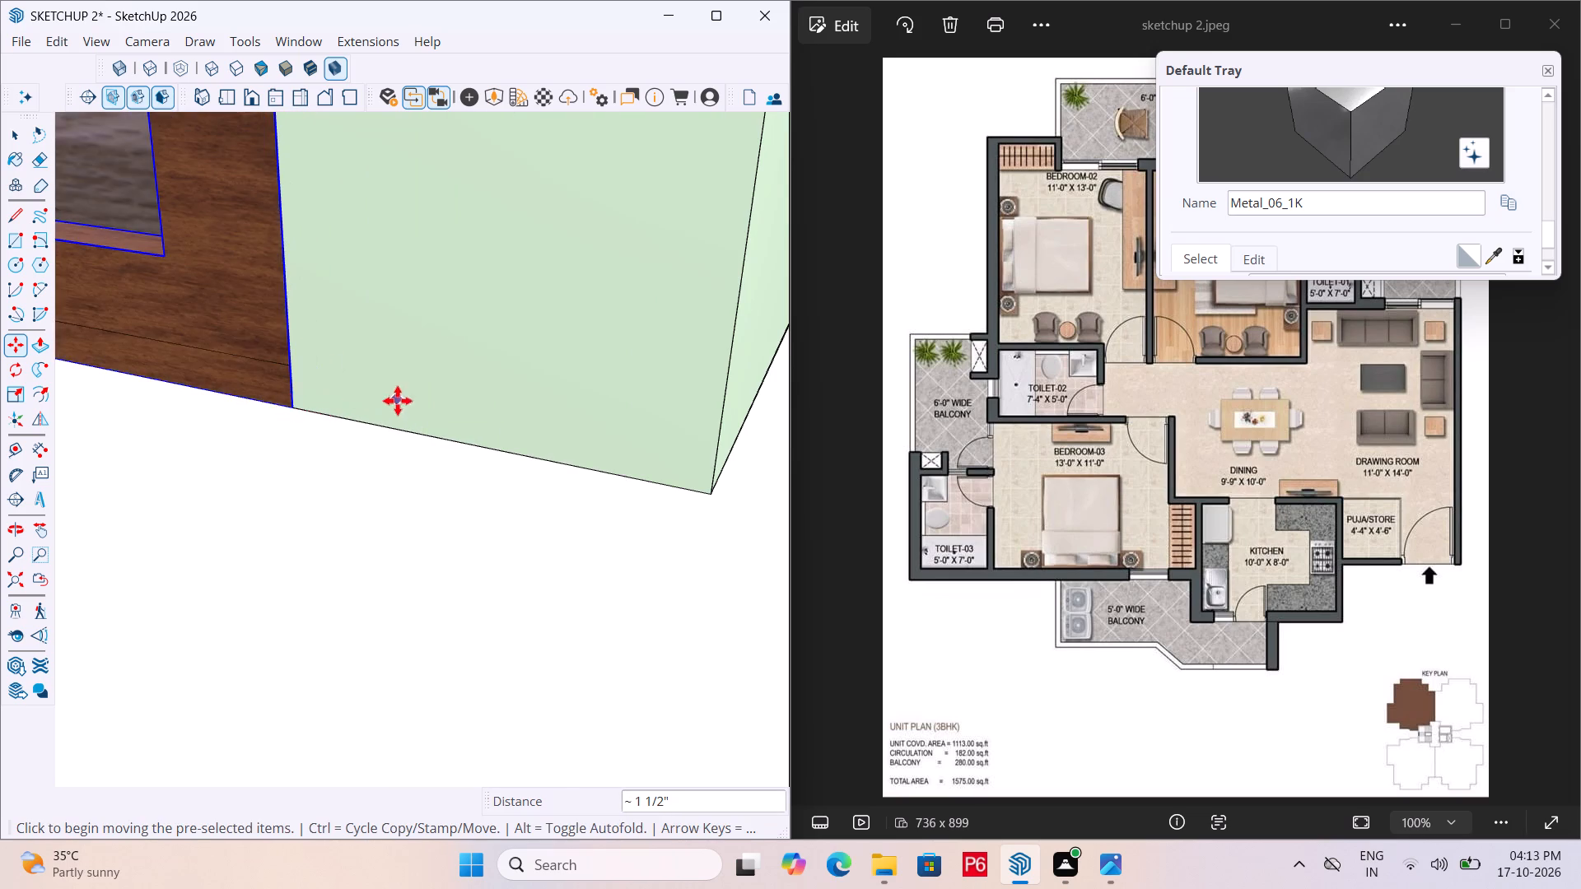
# Save the model.
pyautogui.scroll(-6, 400, 420)
pyautogui.hotkey('ctrl', 's')
pyautogui.hotkey('ctrl', 's')
pyautogui.hotkey('ctrl', 's')
pyautogui.hotkey('ctrl', 's')
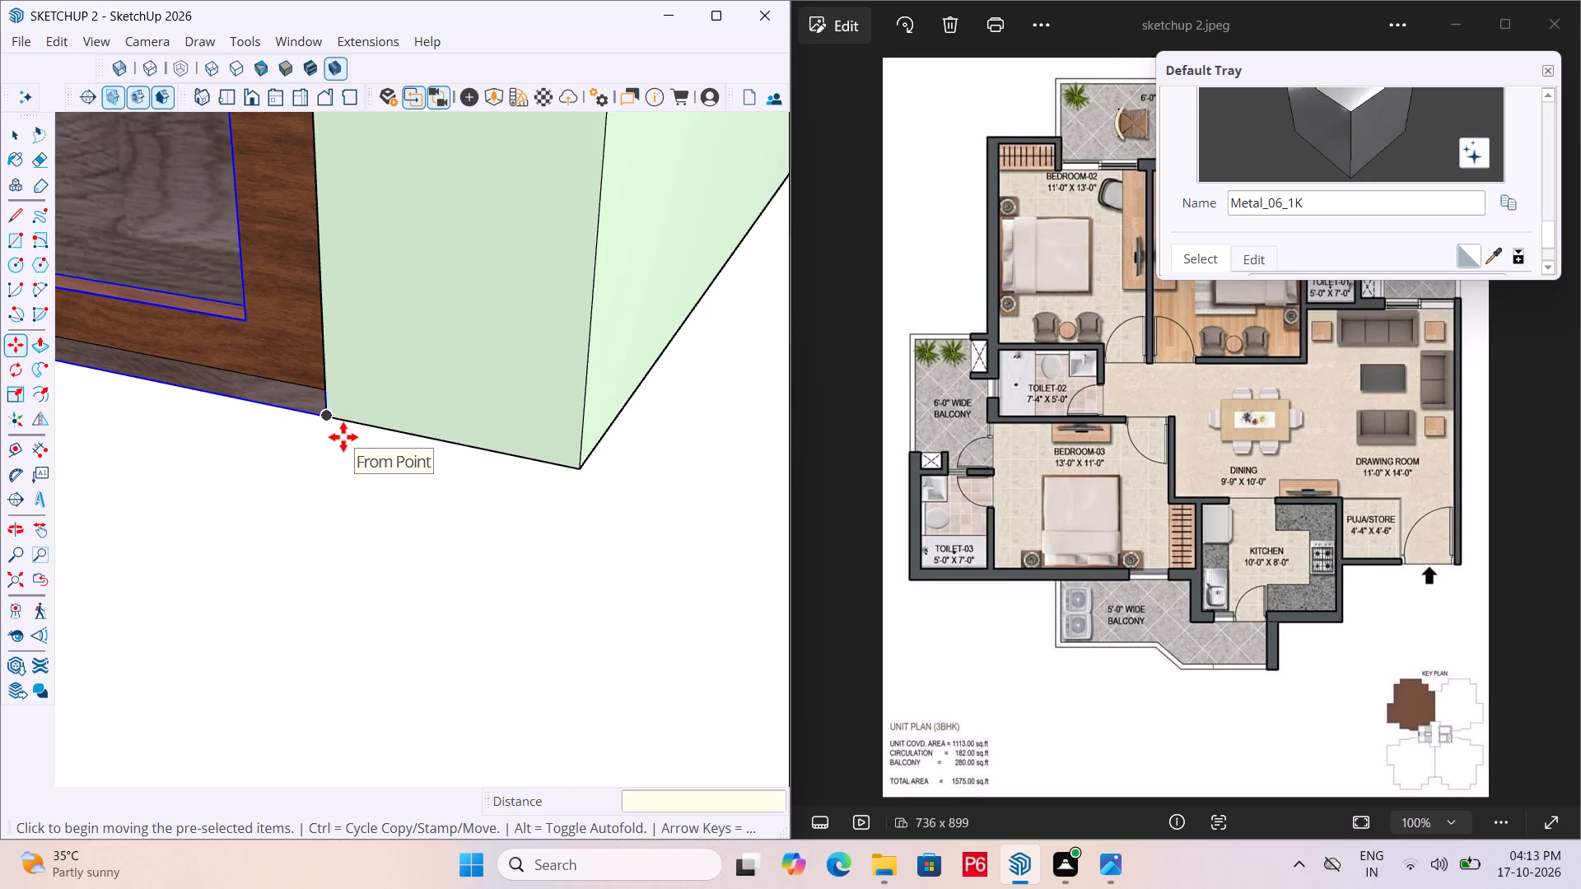
pyautogui.hotkey('ctrl', 's')
pyautogui.hotkey('ctrl', 's')
# Deselect the door and examine its fit in the main entrance opening from outside.
pyautogui.scroll(-2, 296, 462)
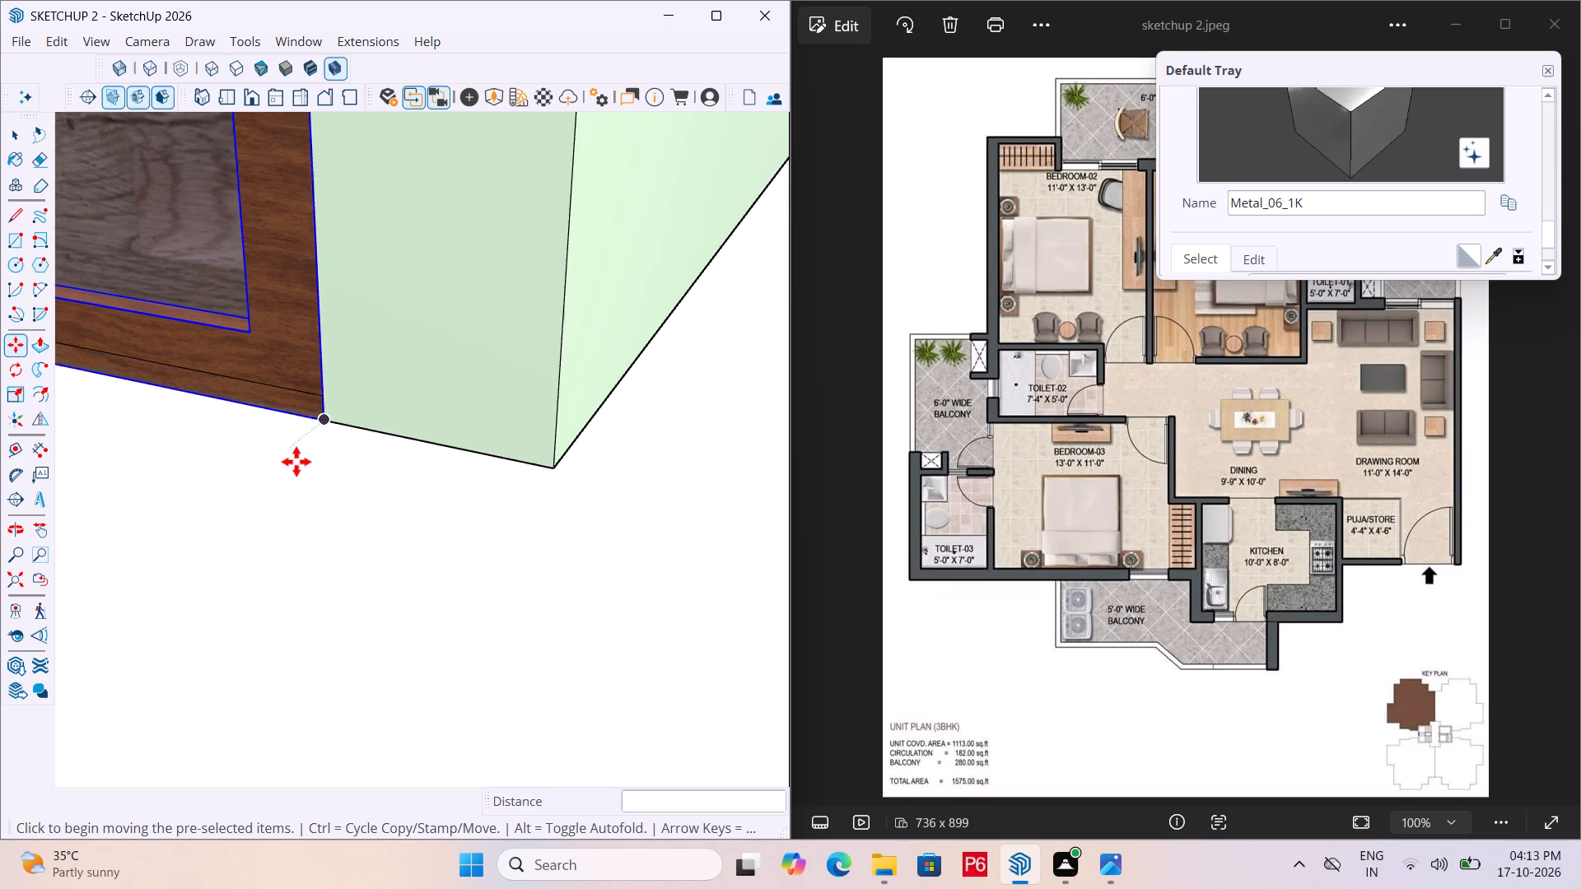
pyautogui.scroll(-4, 296, 462)
pyautogui.scroll(-6, 553, 512)
pyautogui.scroll(-13, 473, 522)
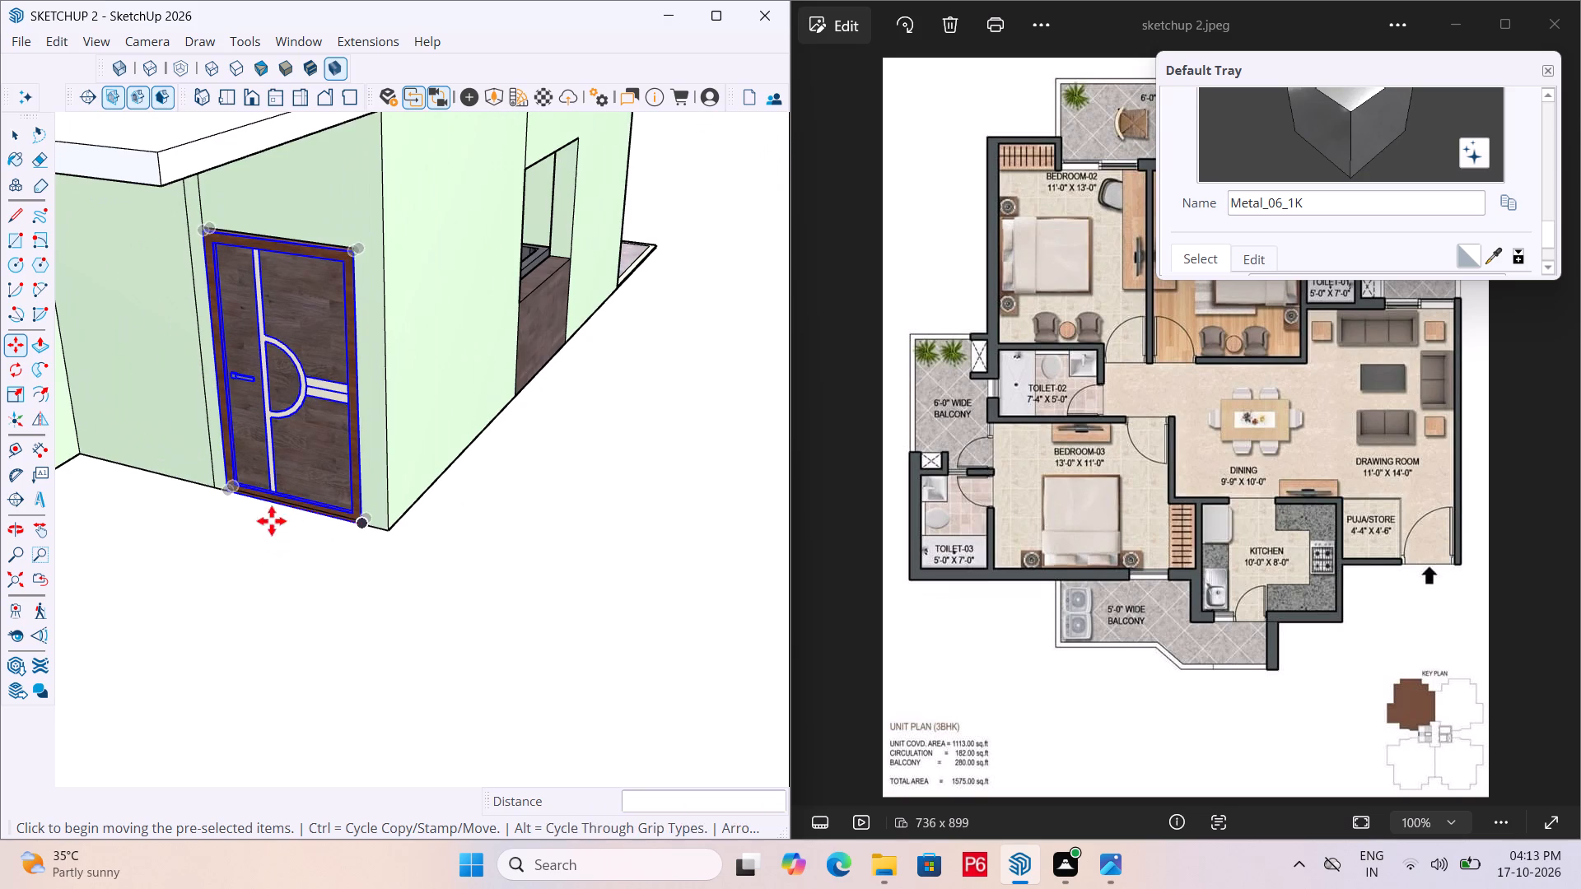
pyautogui.press('space')
pyautogui.click(492, 522)
pyautogui.scroll(-4, 454, 409)
pyautogui.moveTo(268, 400); pyautogui.dragTo(352, 360, button='middle')
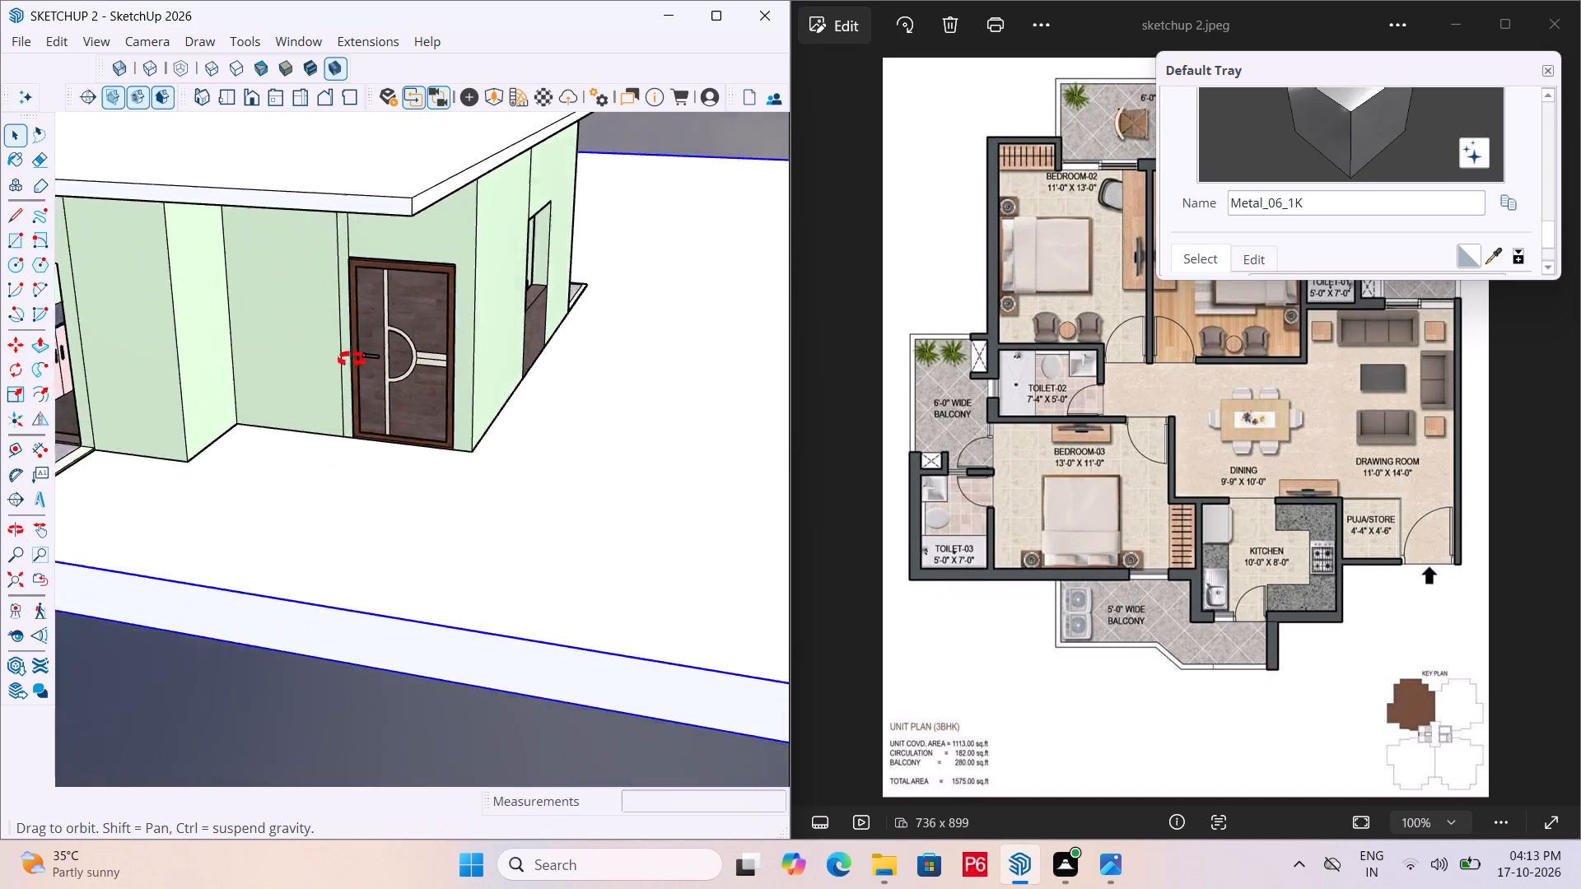
pyautogui.moveTo(352, 360); pyautogui.dragTo(375, 333, button='middle')
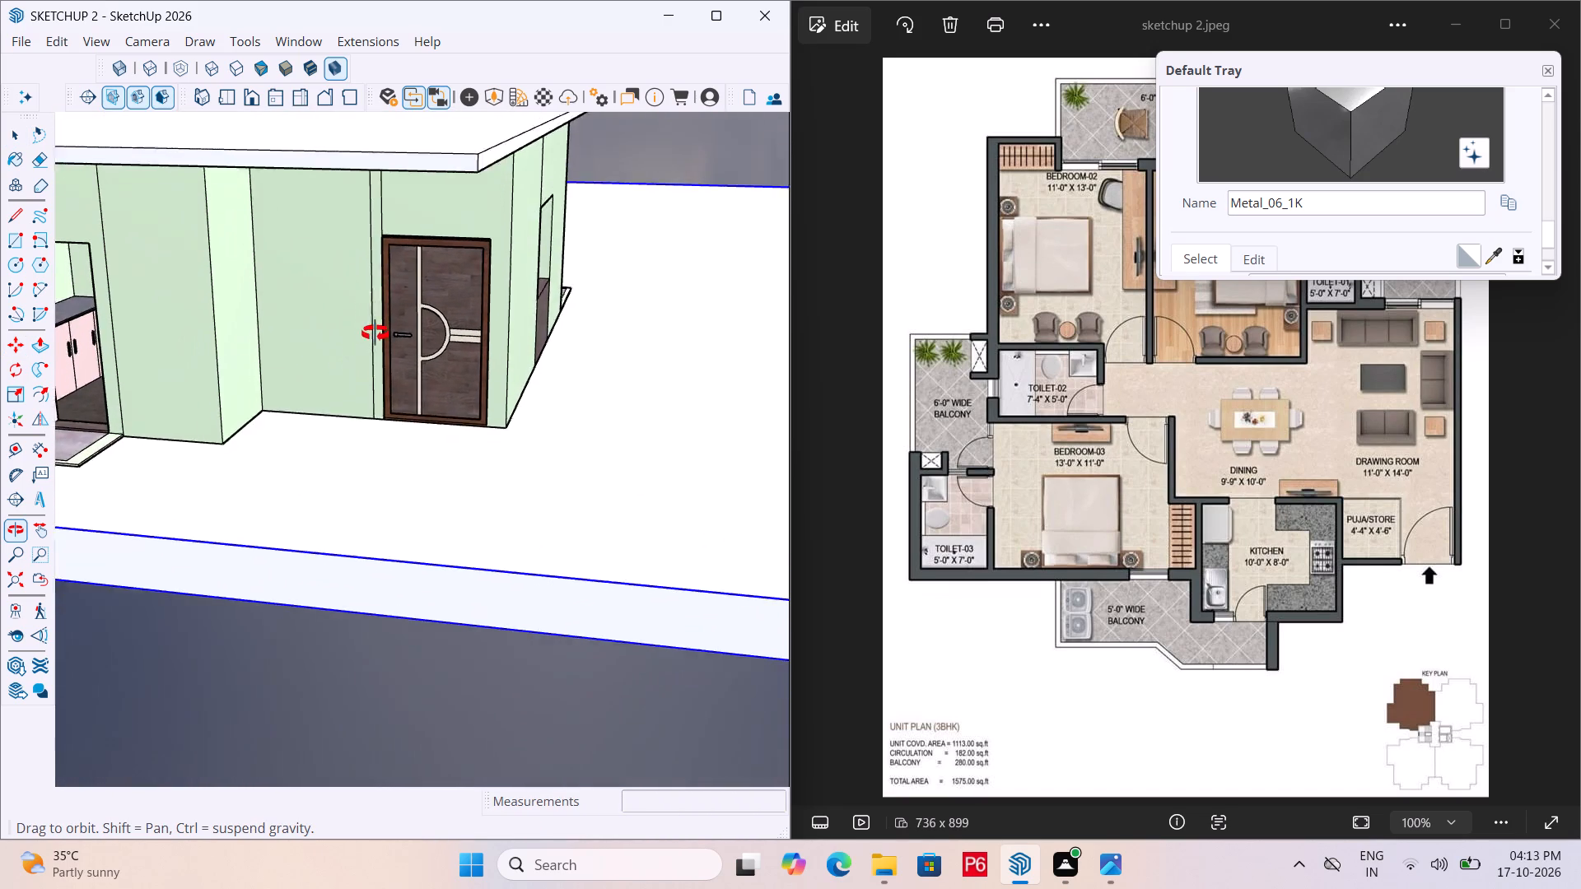
pyautogui.moveTo(375, 333); pyautogui.dragTo(401, 332, button='middle')
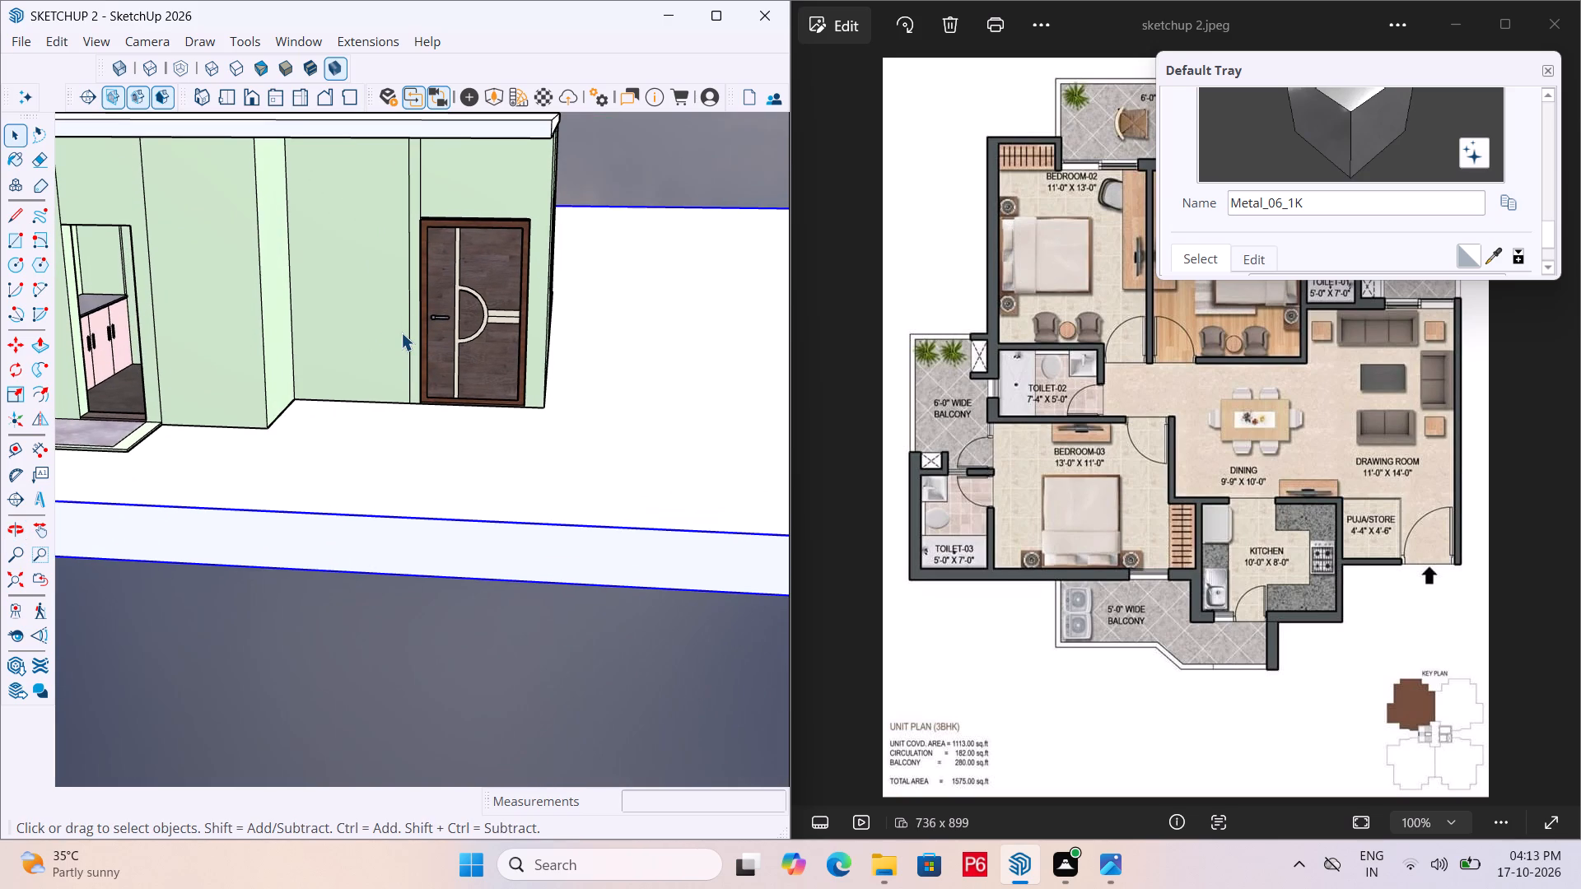
# Draw a 2' 6" by 7' rectangle across the kitchen's balcony door opening, from its top corner to the opposite bottom corner.
pyautogui.scroll(-3, 603, 426)
pyautogui.moveTo(11, 339); pyautogui.dragTo(276, 384, button='middle')
pyautogui.moveTo(274, 381); pyautogui.dragTo(530, 428, button='middle')
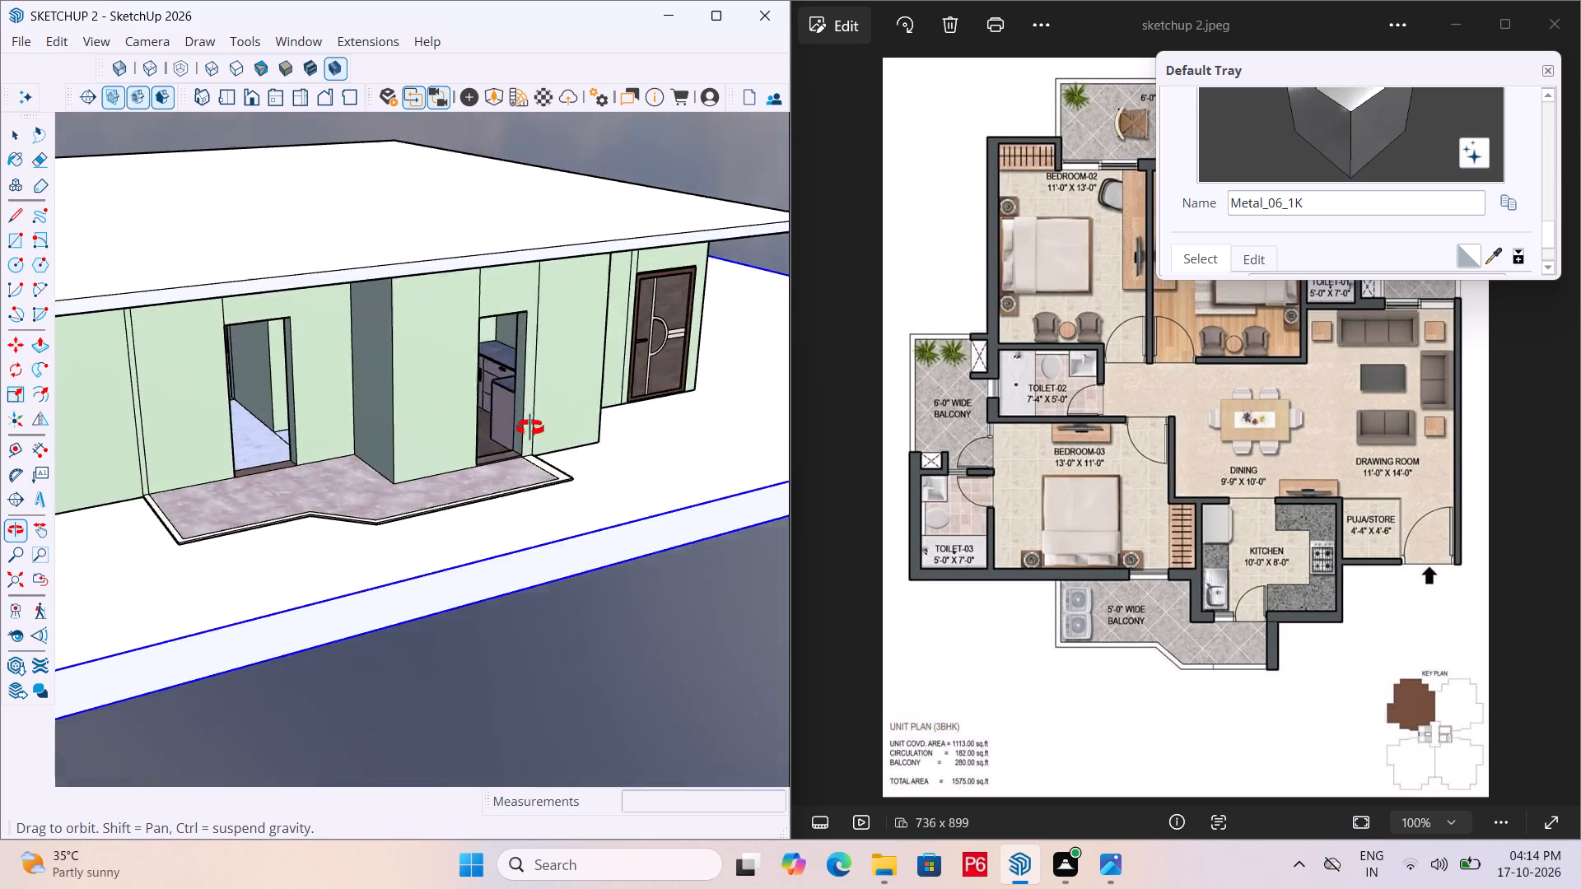
pyautogui.moveTo(530, 428); pyautogui.dragTo(472, 431, button='middle')
pyautogui.scroll(4, 430, 338)
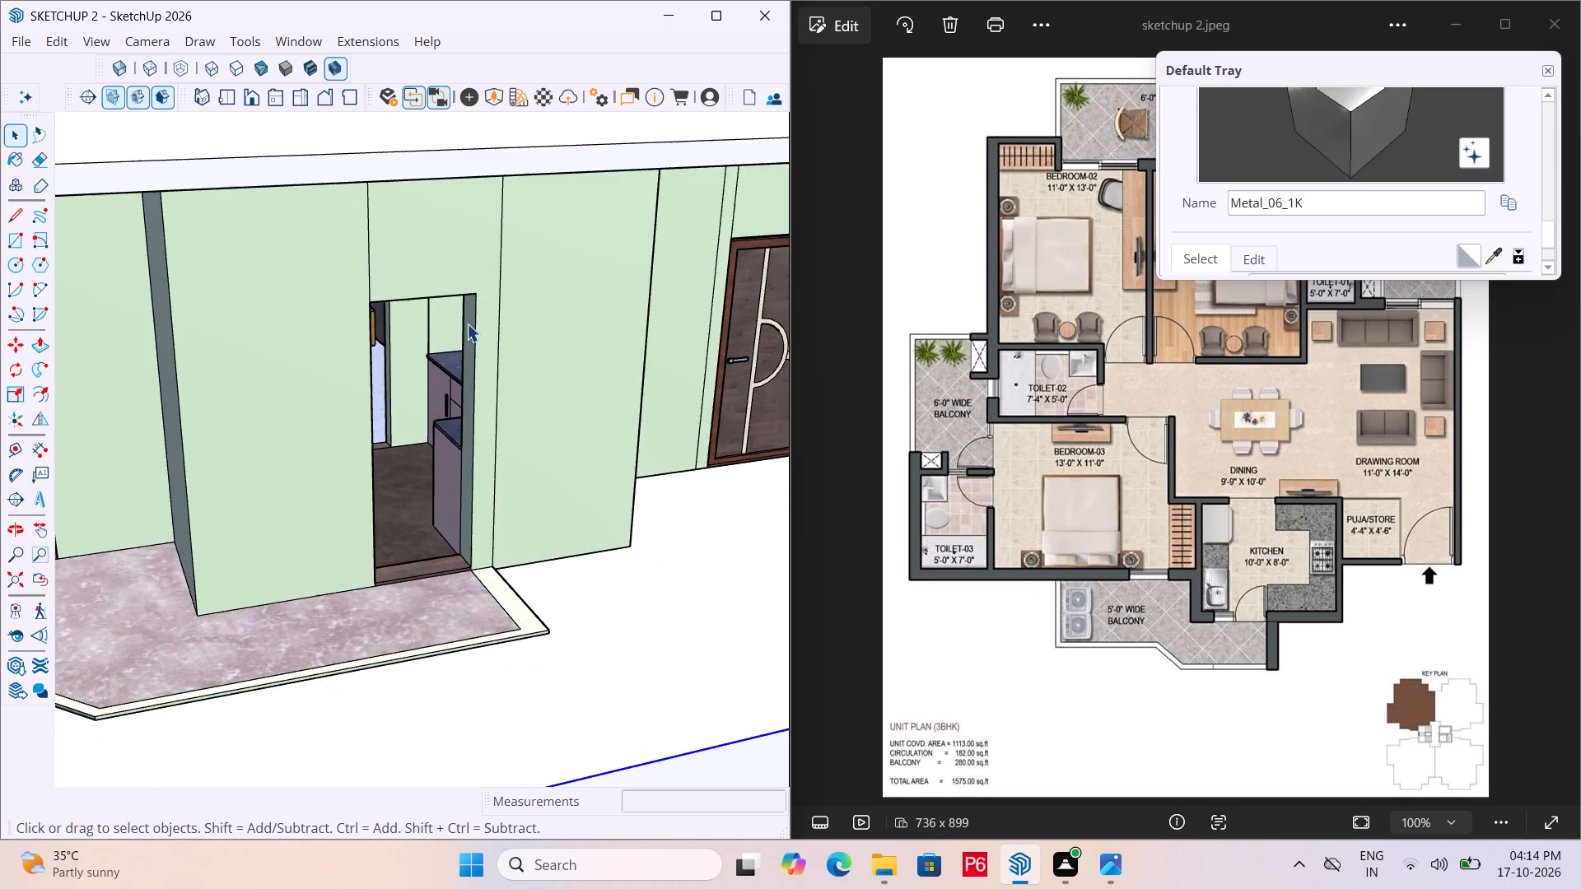
pyautogui.scroll(5, 467, 323)
pyautogui.moveTo(489, 306); pyautogui.dragTo(189, 337, button='middle')
pyautogui.scroll(-6, 634, 399)
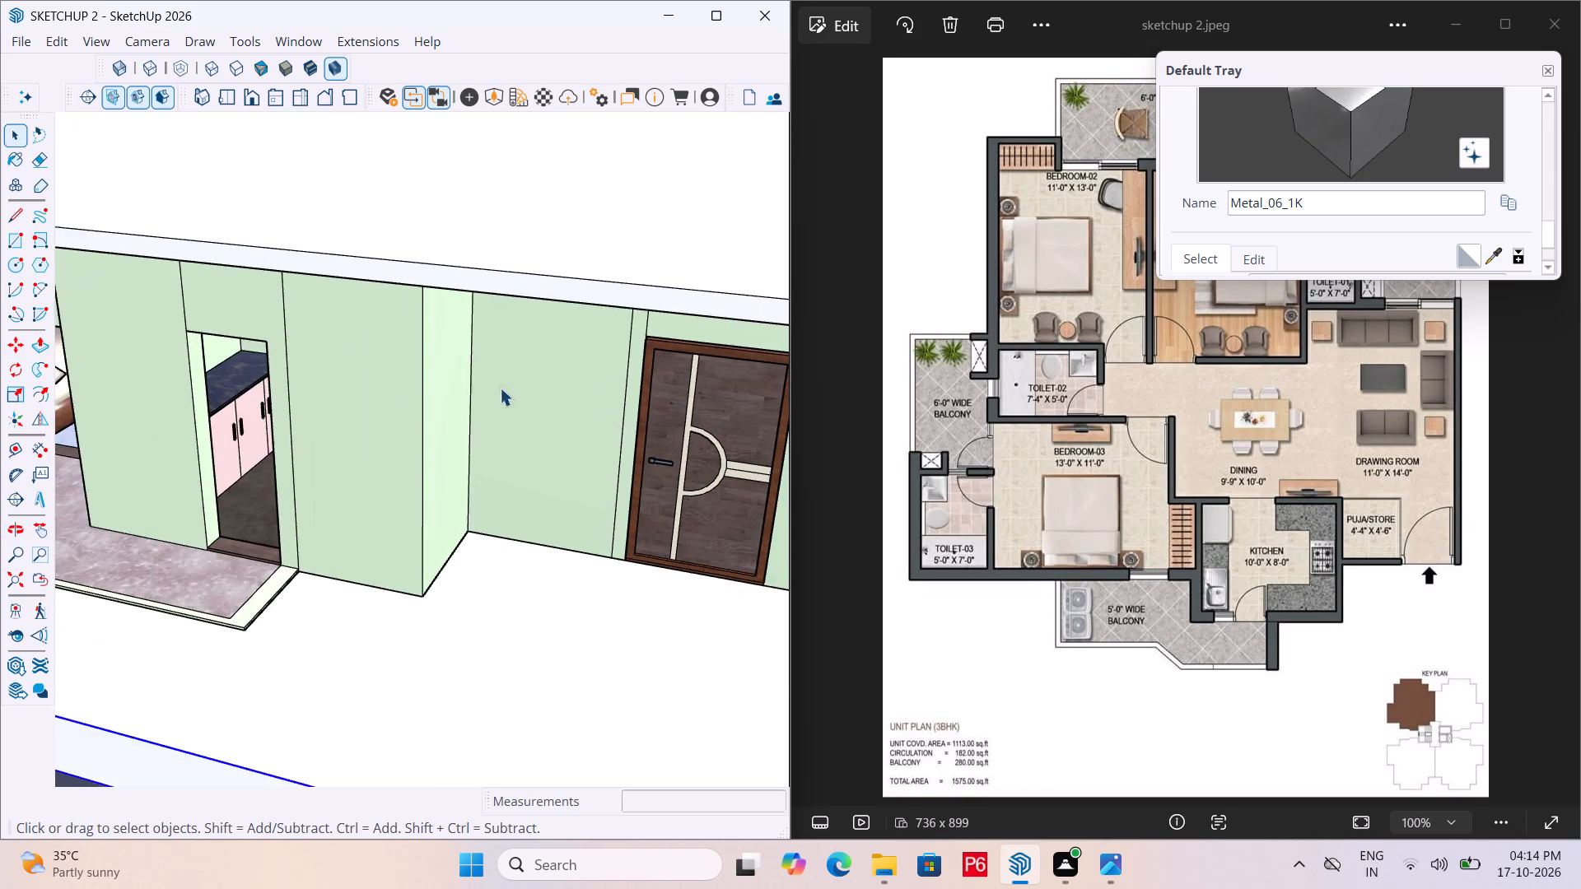
pyautogui.scroll(-4, 541, 405)
pyautogui.moveTo(403, 392); pyautogui.dragTo(432, 300, button='middle')
pyautogui.scroll(1, 431, 305)
pyautogui.moveTo(428, 281); pyautogui.dragTo(394, 235, button='middle')
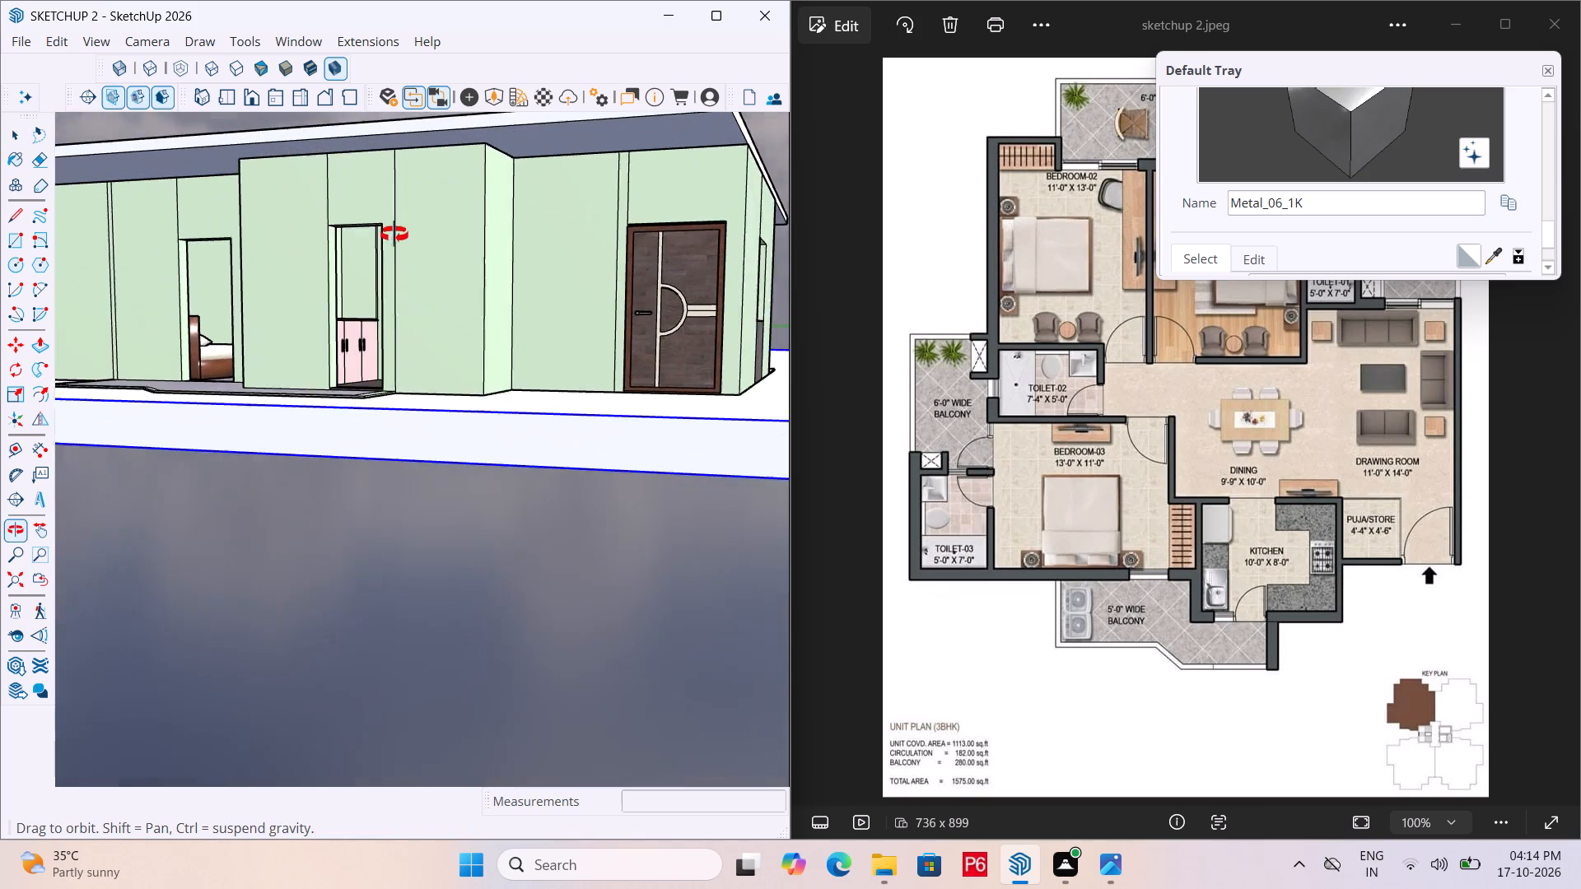
pyautogui.moveTo(394, 235); pyautogui.dragTo(387, 232, button='middle')
pyautogui.scroll(8, 365, 229)
pyautogui.press('r')
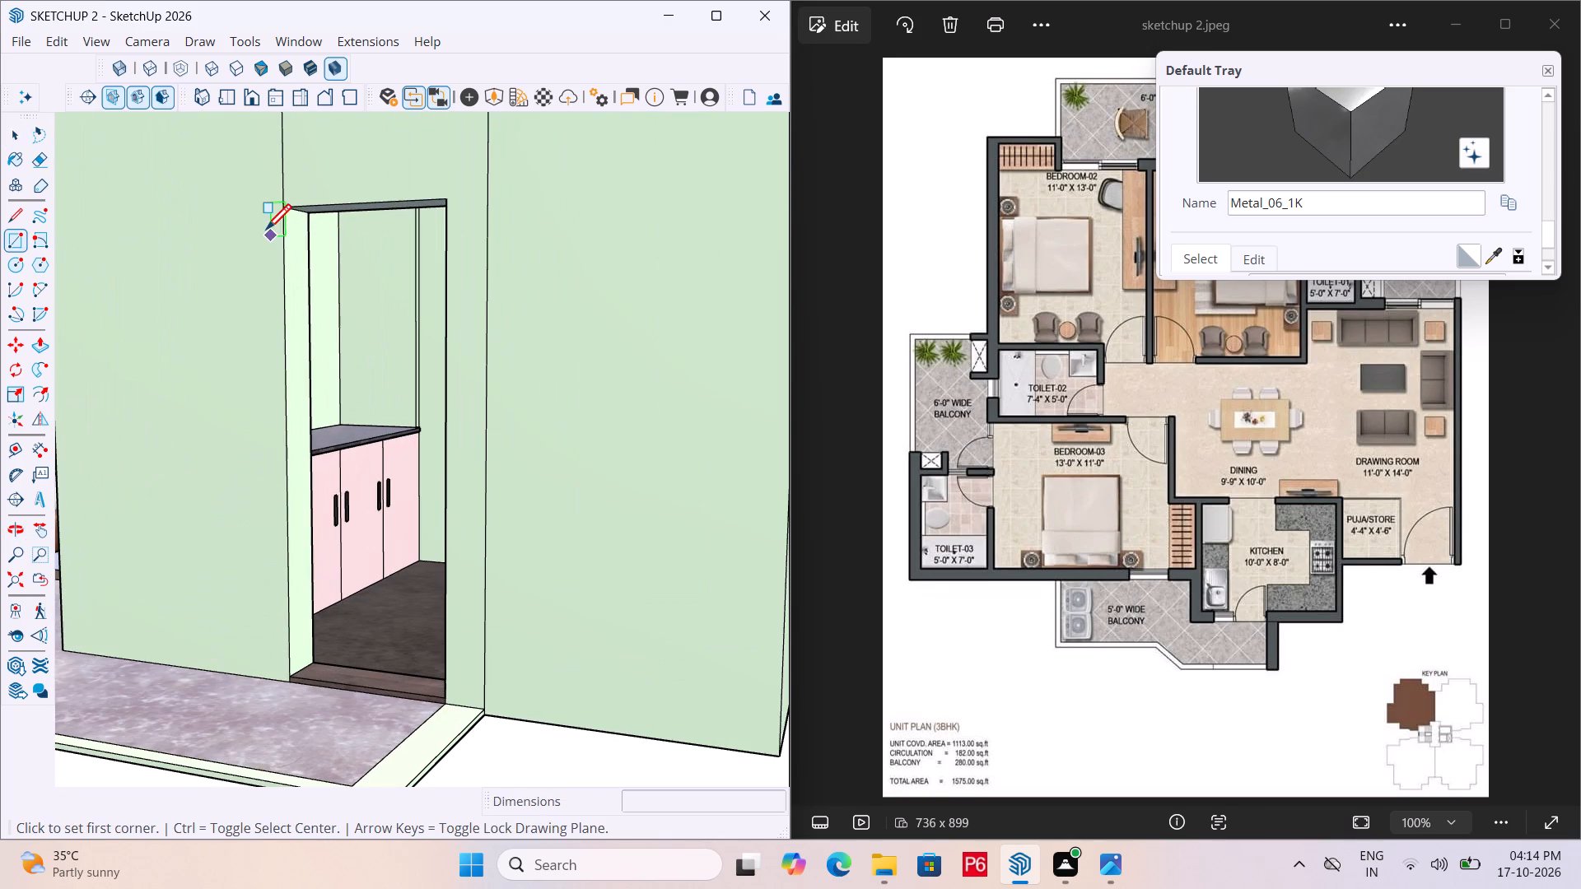
pyautogui.scroll(9, 290, 213)
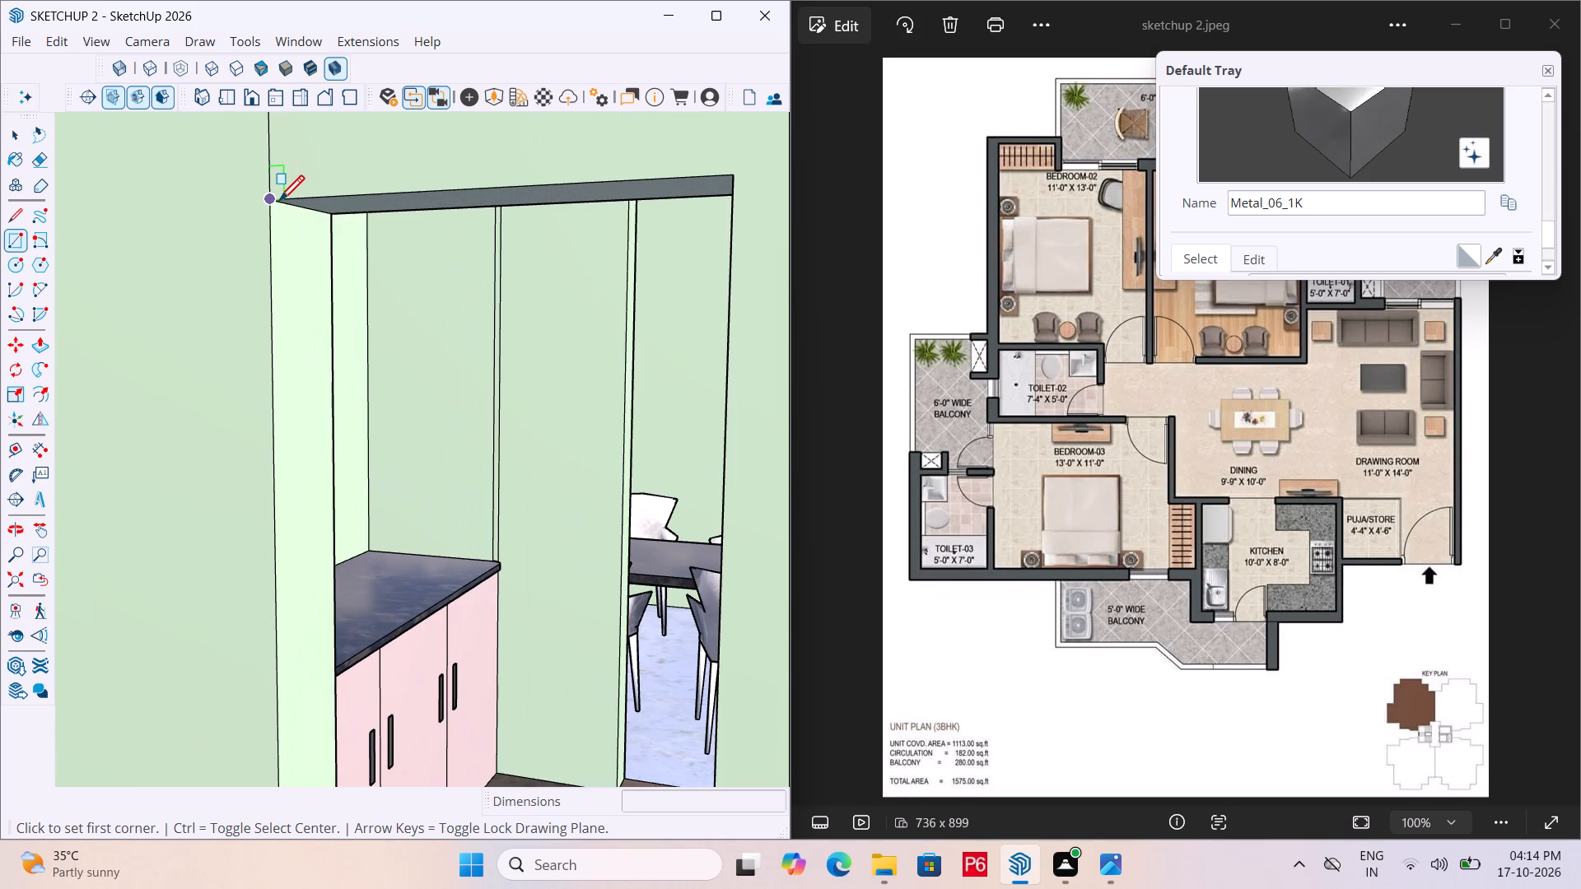
pyautogui.click(279, 203)
pyautogui.scroll(-13, 316, 324)
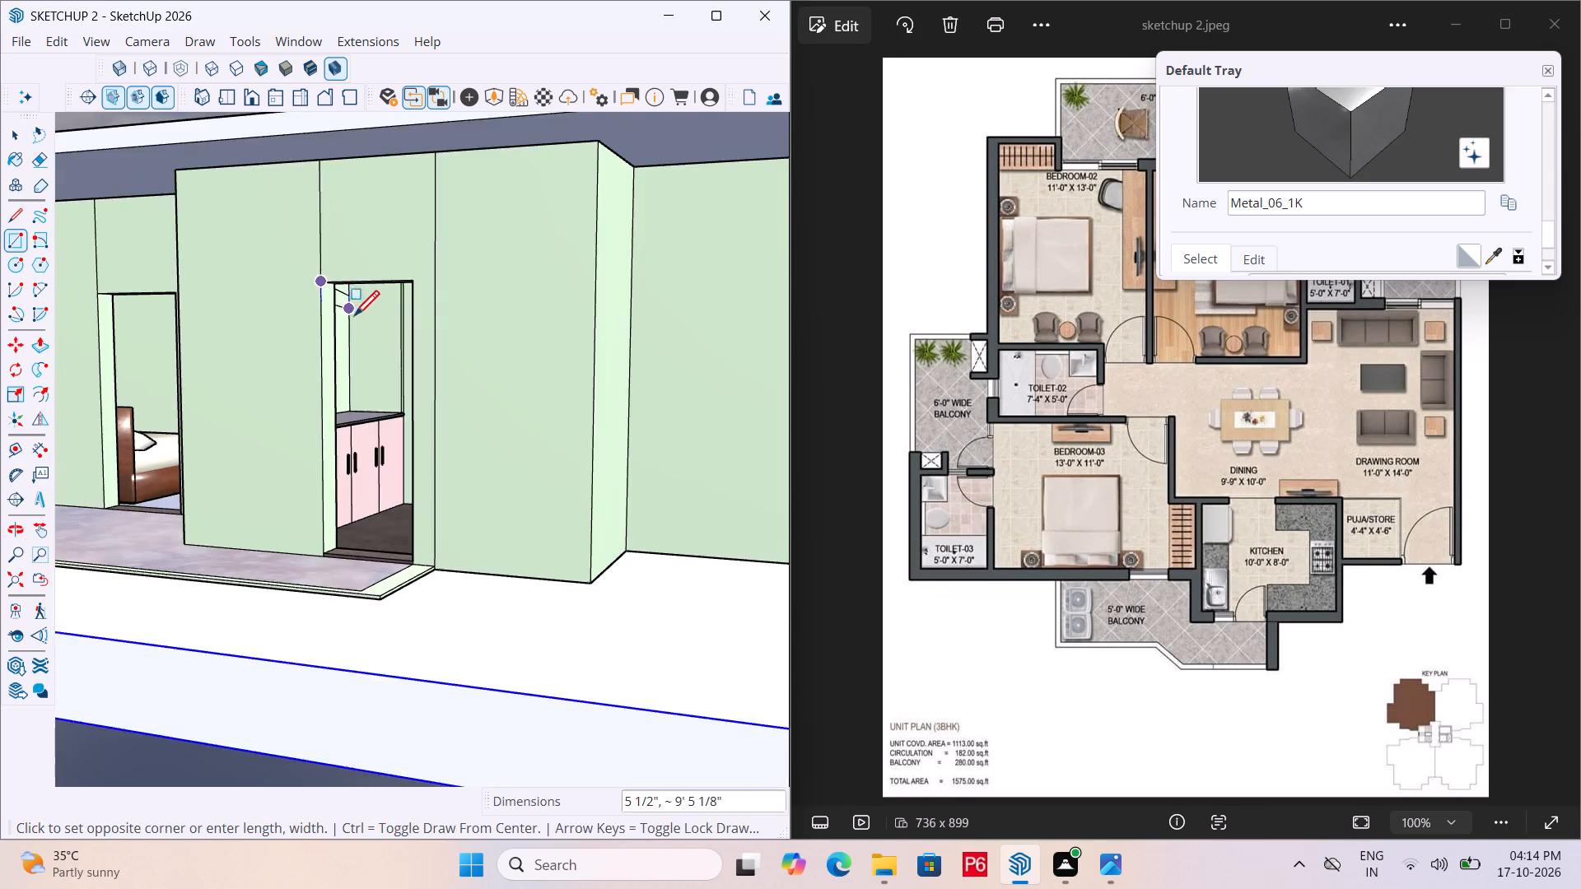
pyautogui.scroll(-4, 366, 343)
pyautogui.moveTo(389, 456); pyautogui.dragTo(585, 614, button='middle')
pyautogui.scroll(11, 610, 625)
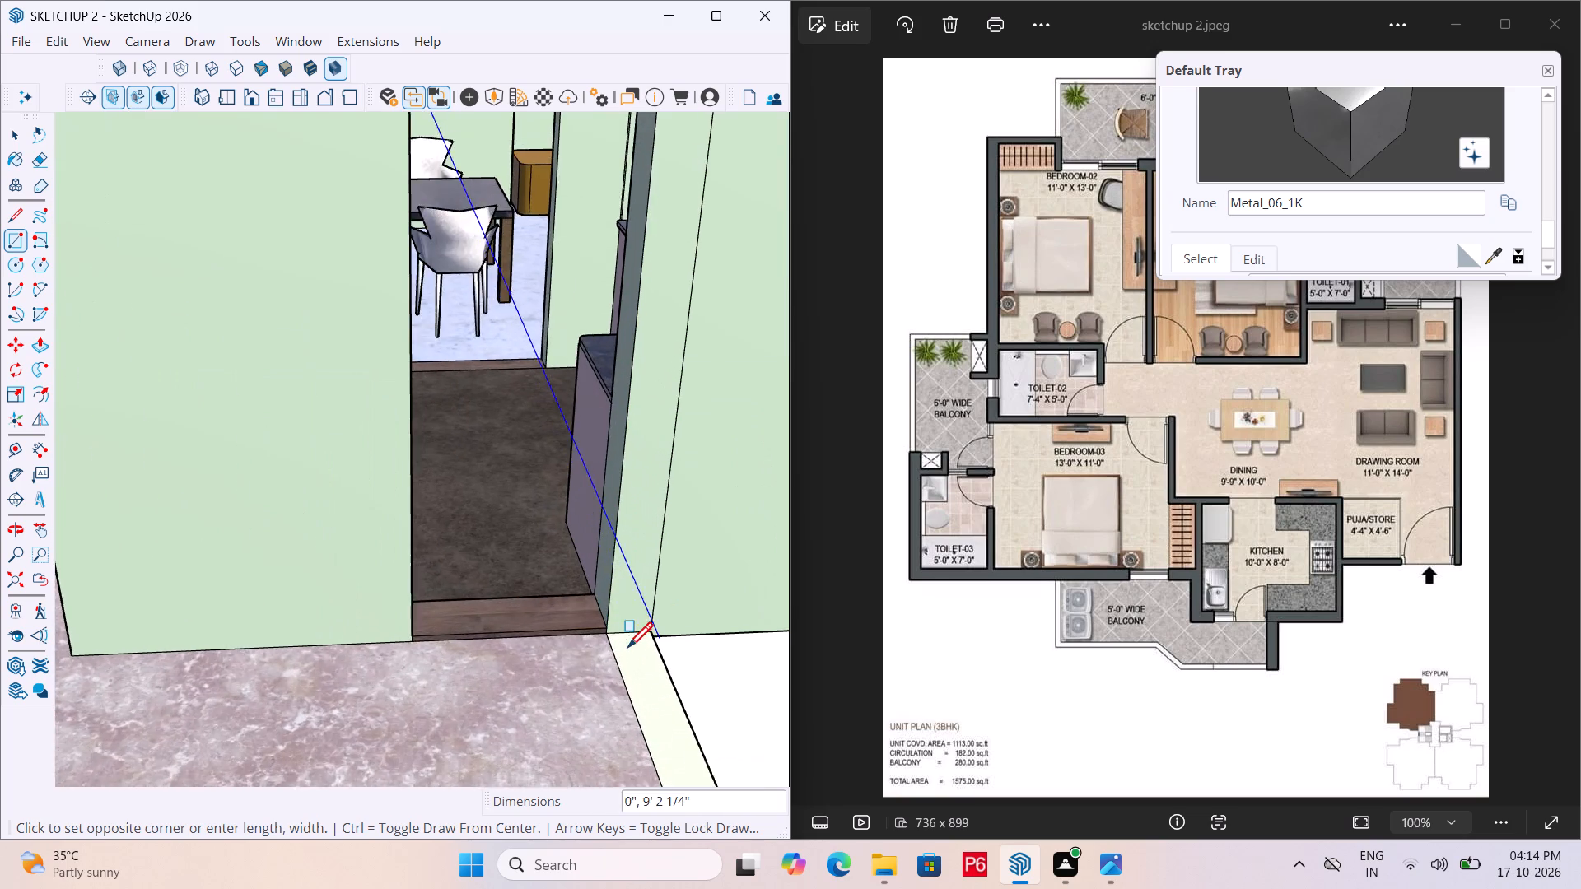
pyautogui.scroll(19, 627, 650)
pyautogui.click(581, 619)
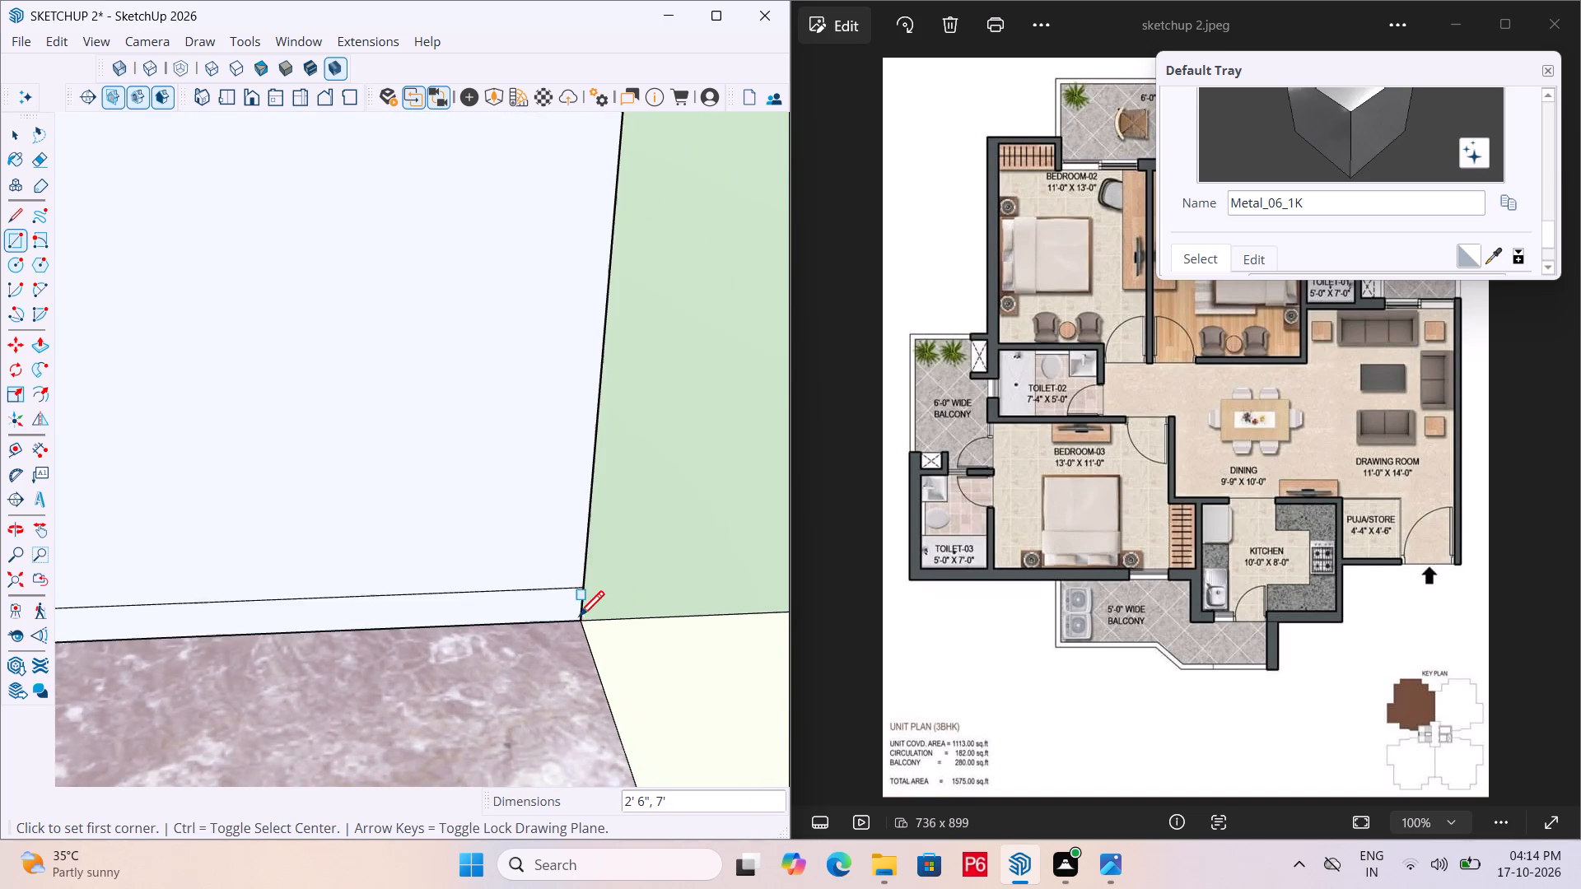
# Select the new rectangle face with its edges in the kitchen door opening and make it a group.
pyautogui.scroll(-7, 578, 615)
pyautogui.press('space')
pyautogui.tripleClick(455, 379)
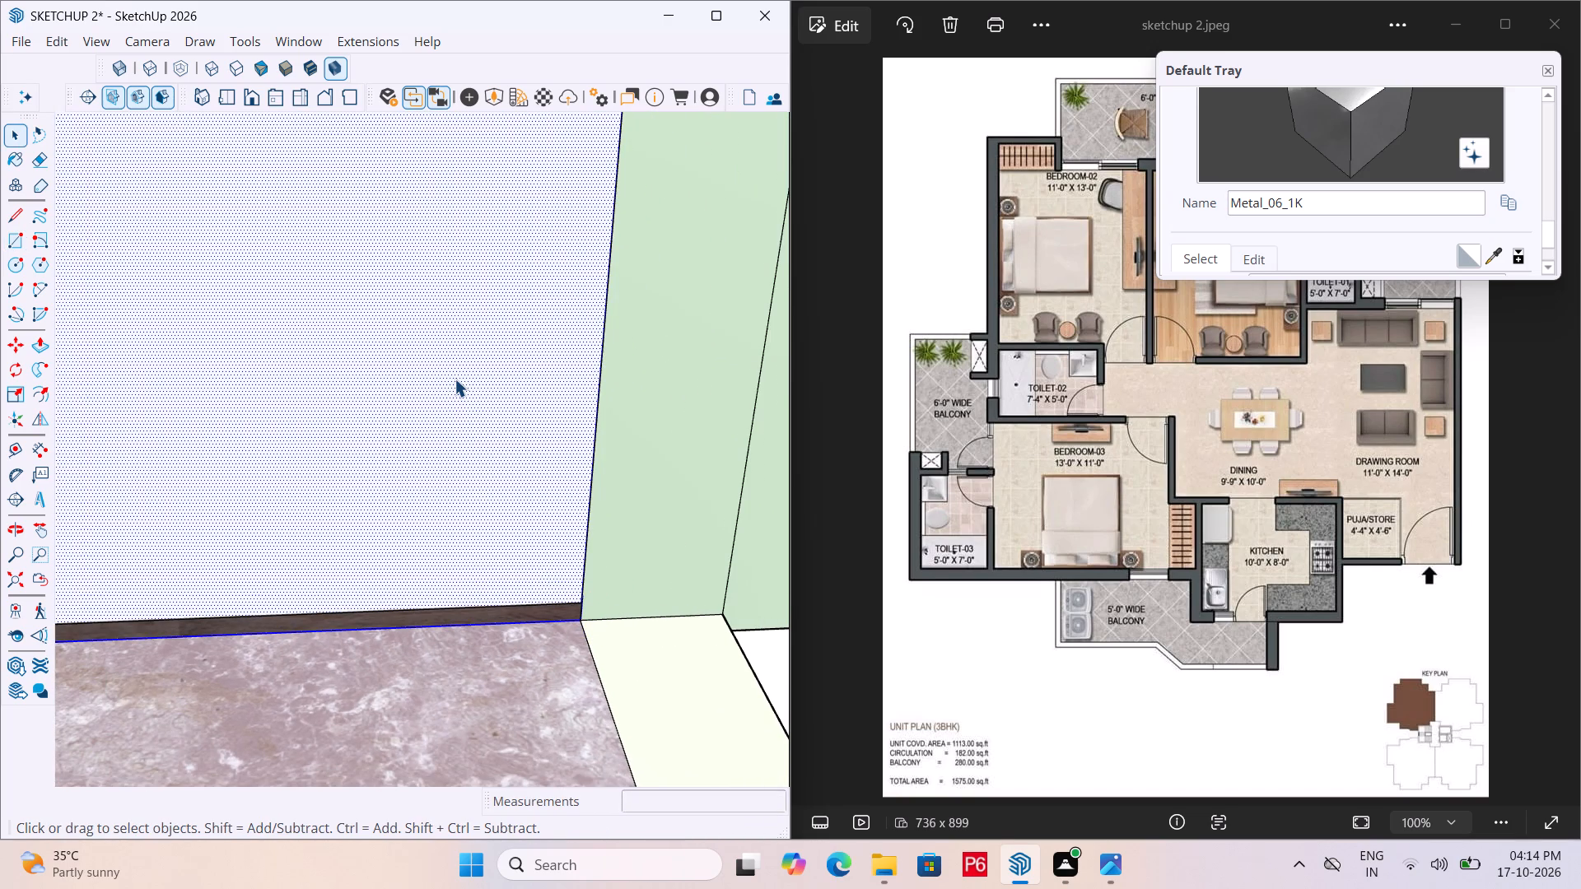
pyautogui.click(455, 379)
pyautogui.scroll(-6, 432, 464)
pyautogui.moveTo(383, 503); pyautogui.dragTo(322, 440, button='middle')
pyautogui.rightClick(323, 423)
pyautogui.click(433, 618)
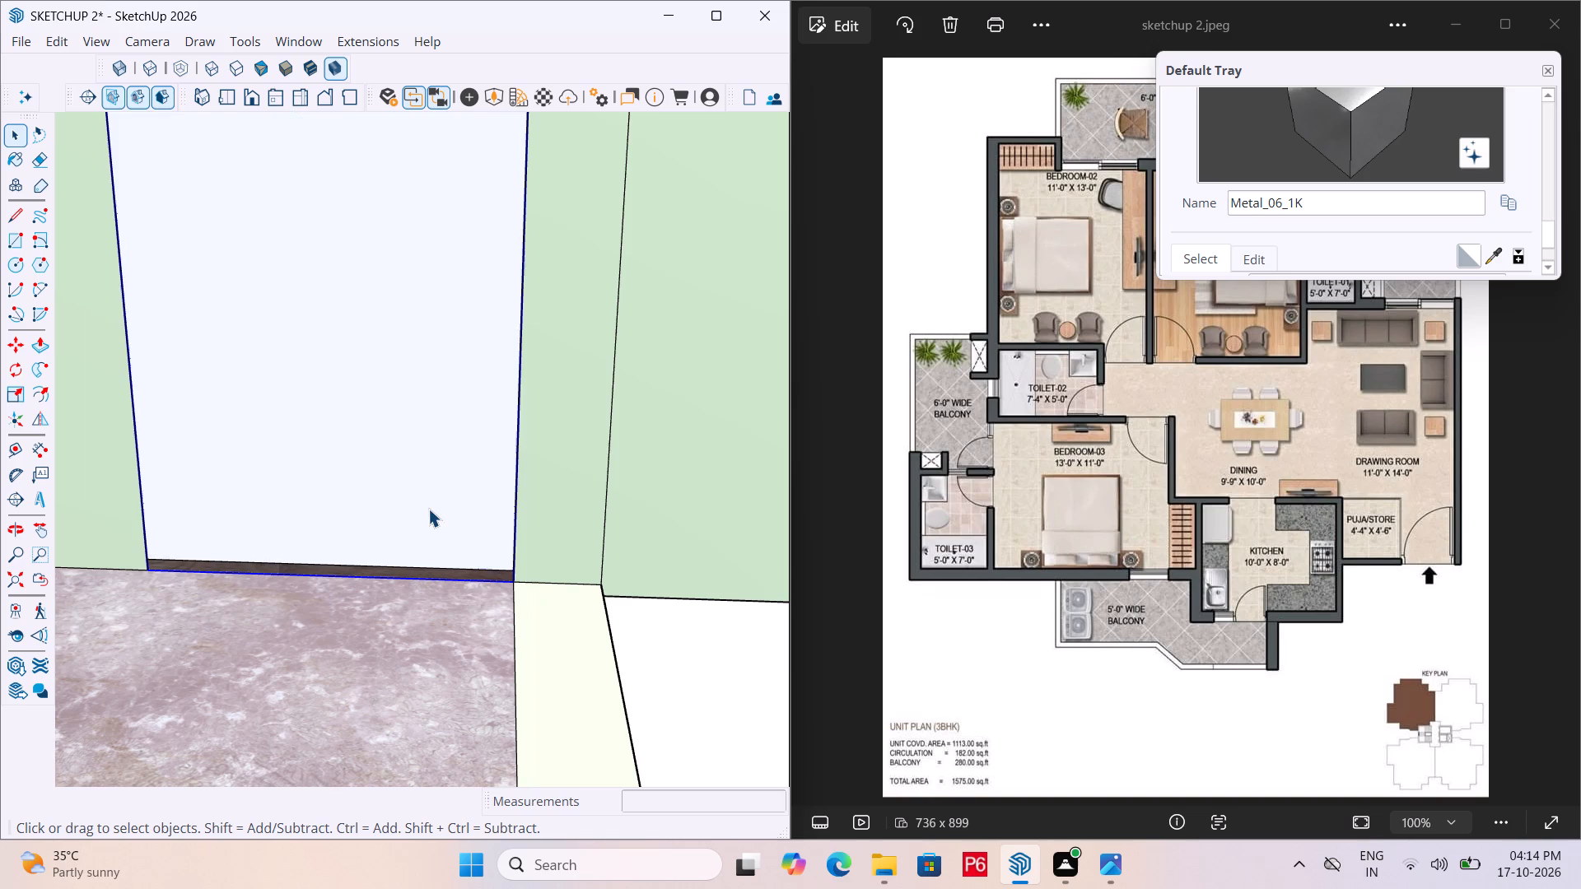
# Move the rectangle group about 9' 7" out of the kitchen opening to the open area beside the main entrance door.
pyautogui.click(428, 509)
pyautogui.press('m')
pyautogui.click(428, 504)
pyautogui.scroll(-6, 278, 438)
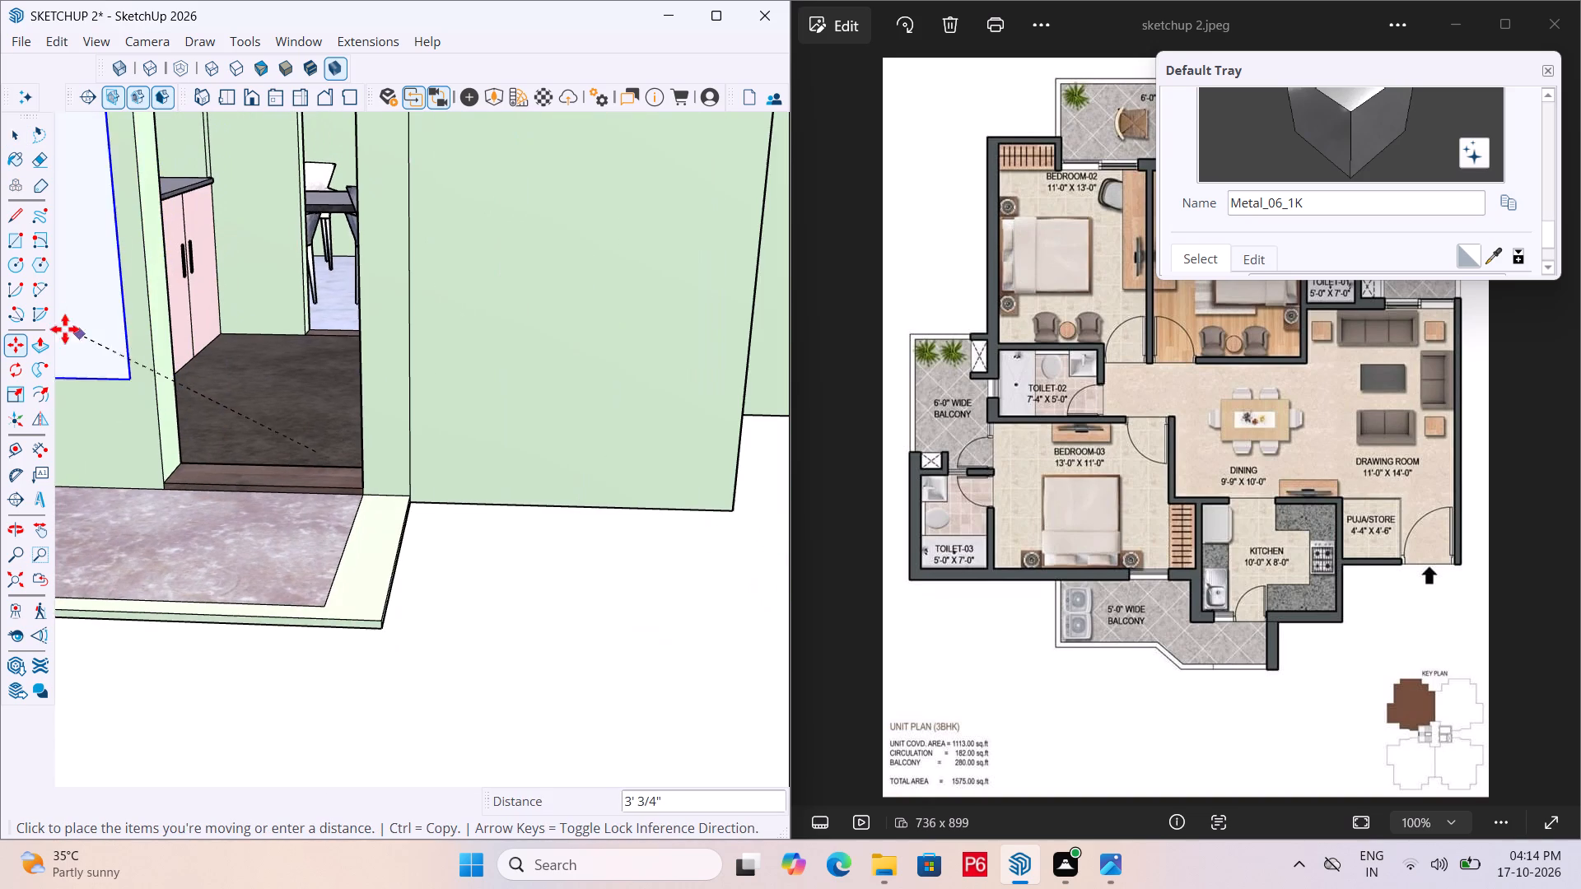
pyautogui.scroll(-7, 44, 322)
pyautogui.scroll(-11, 301, 410)
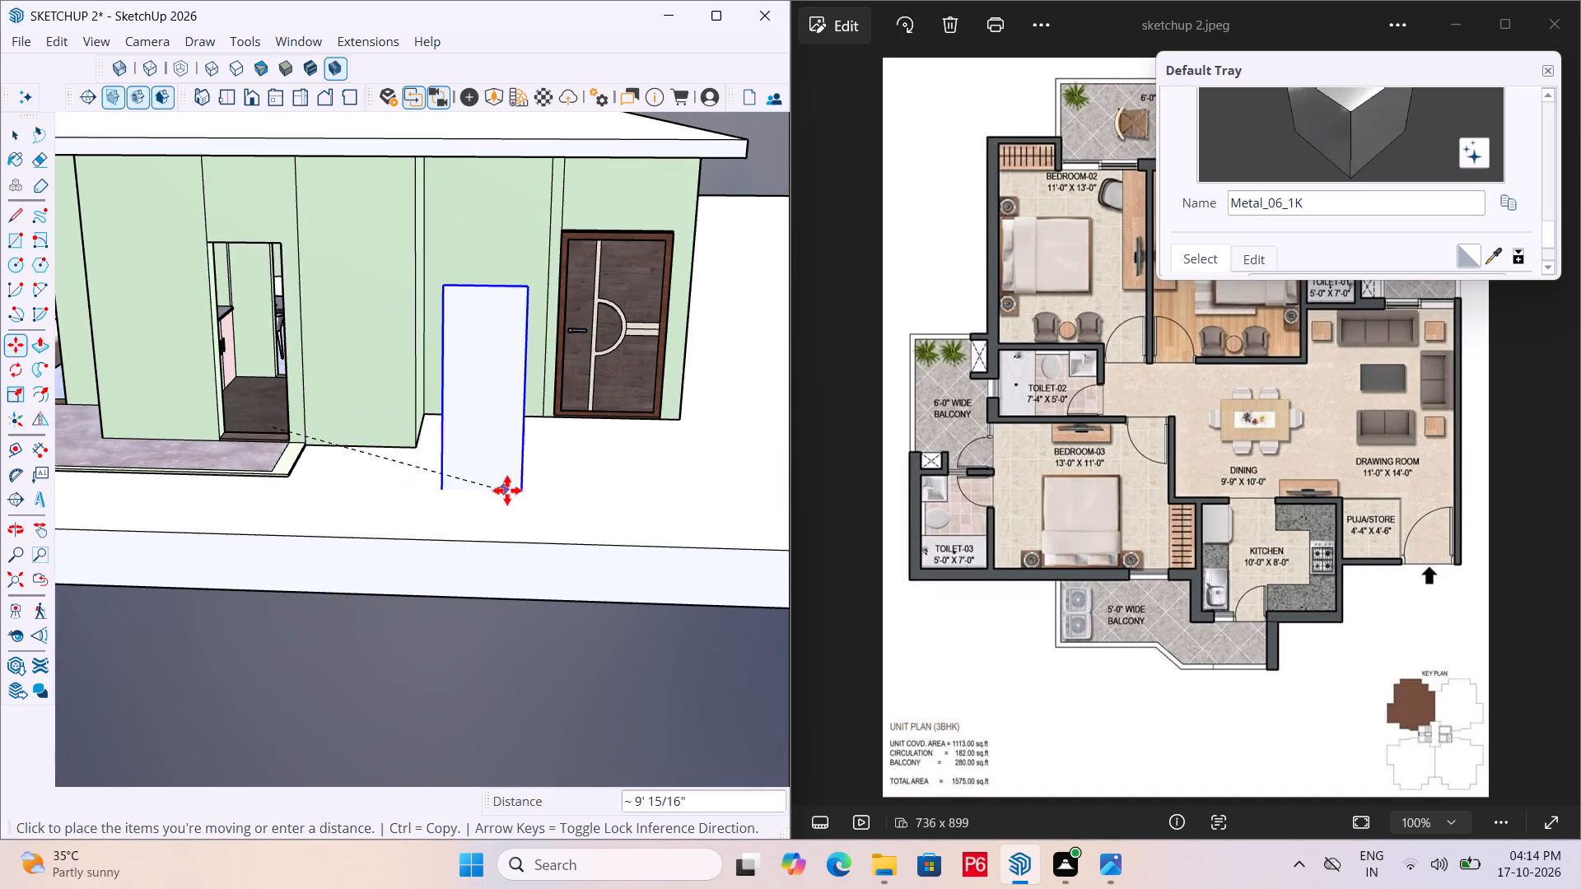
pyautogui.click(540, 420)
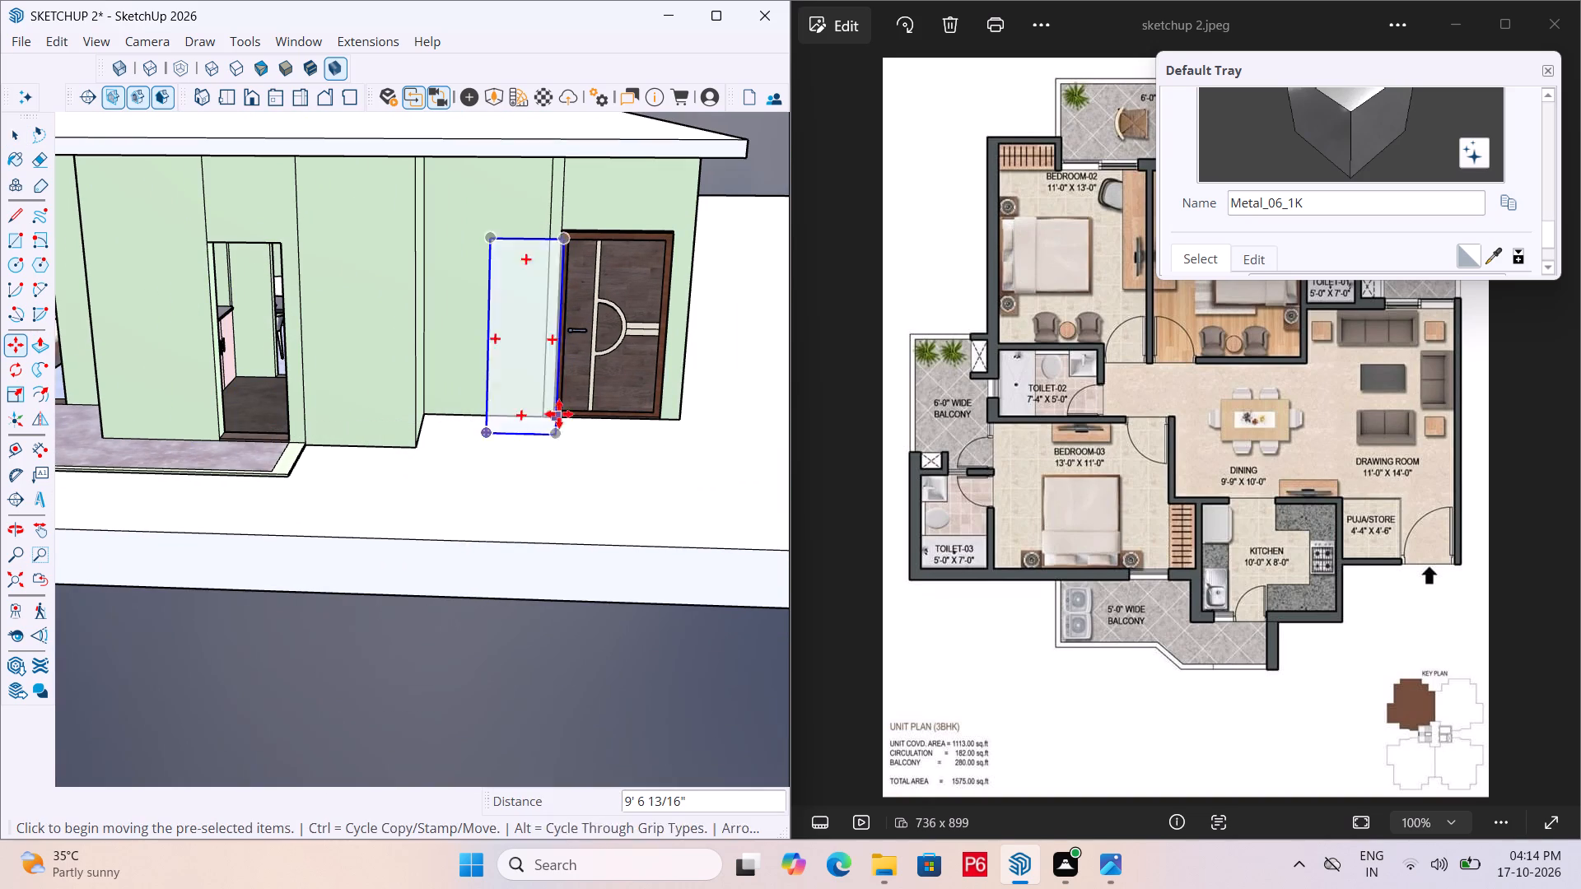
pyautogui.press('space')
pyautogui.scroll(3, 612, 398)
pyautogui.moveTo(564, 421); pyautogui.dragTo(518, 447, button='middle')
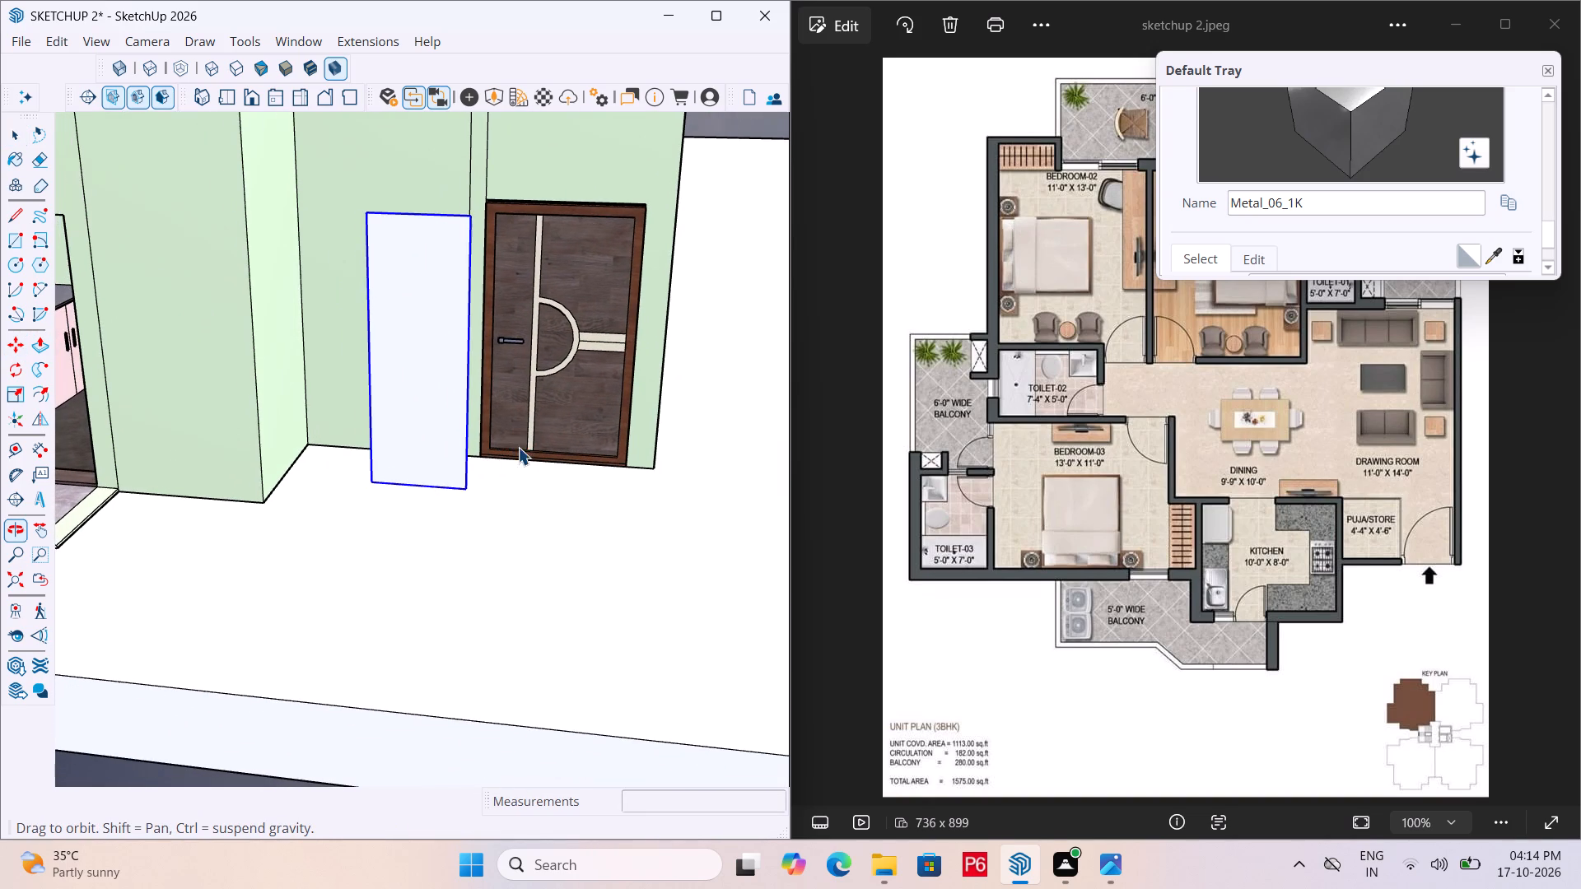
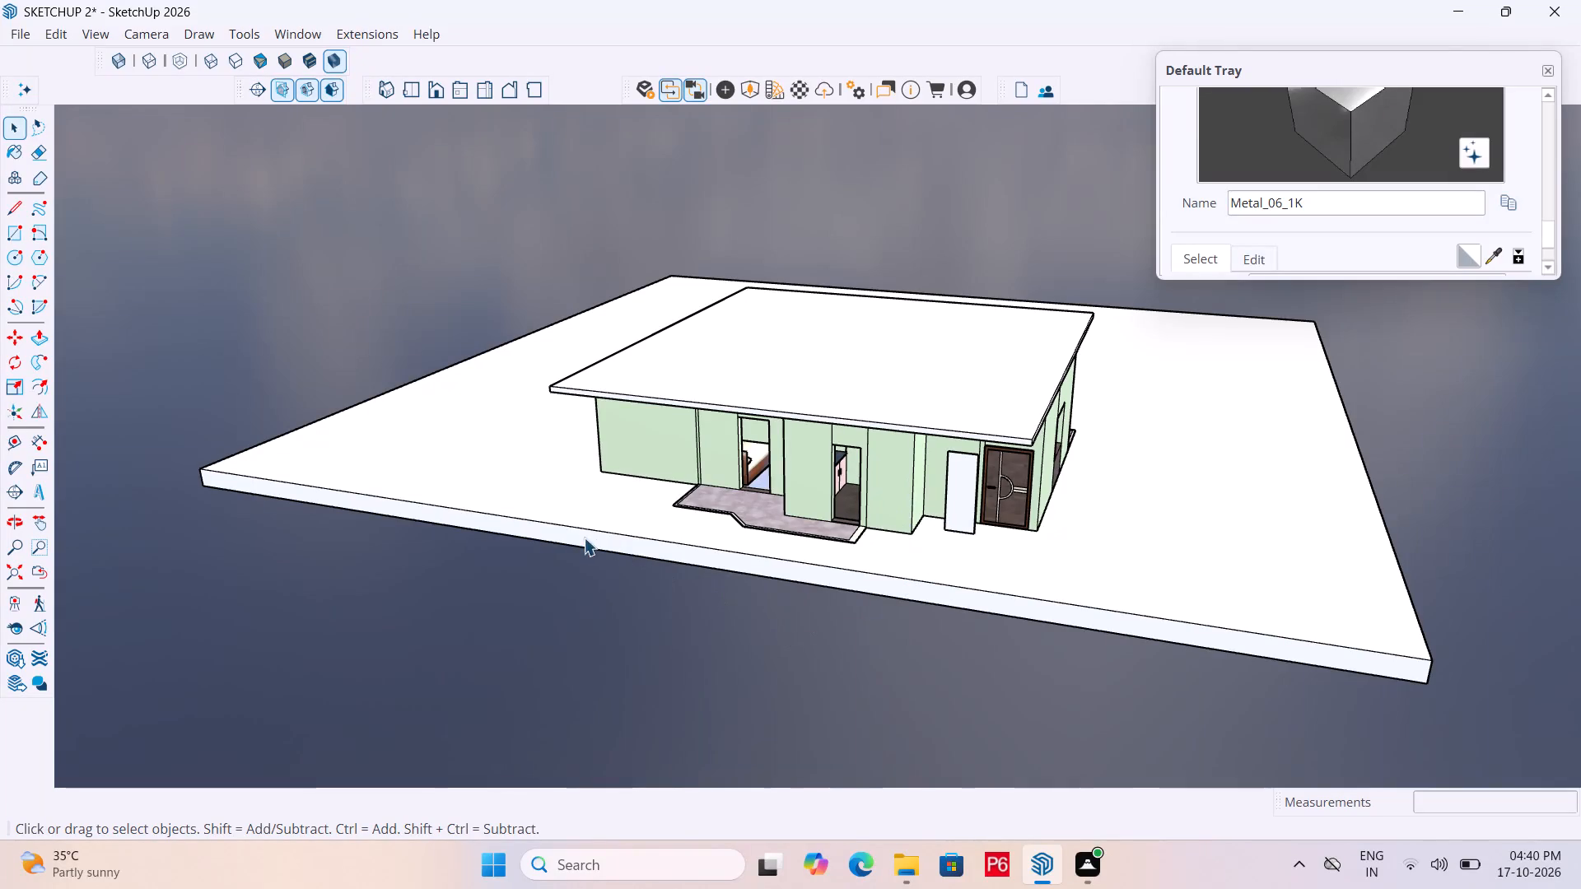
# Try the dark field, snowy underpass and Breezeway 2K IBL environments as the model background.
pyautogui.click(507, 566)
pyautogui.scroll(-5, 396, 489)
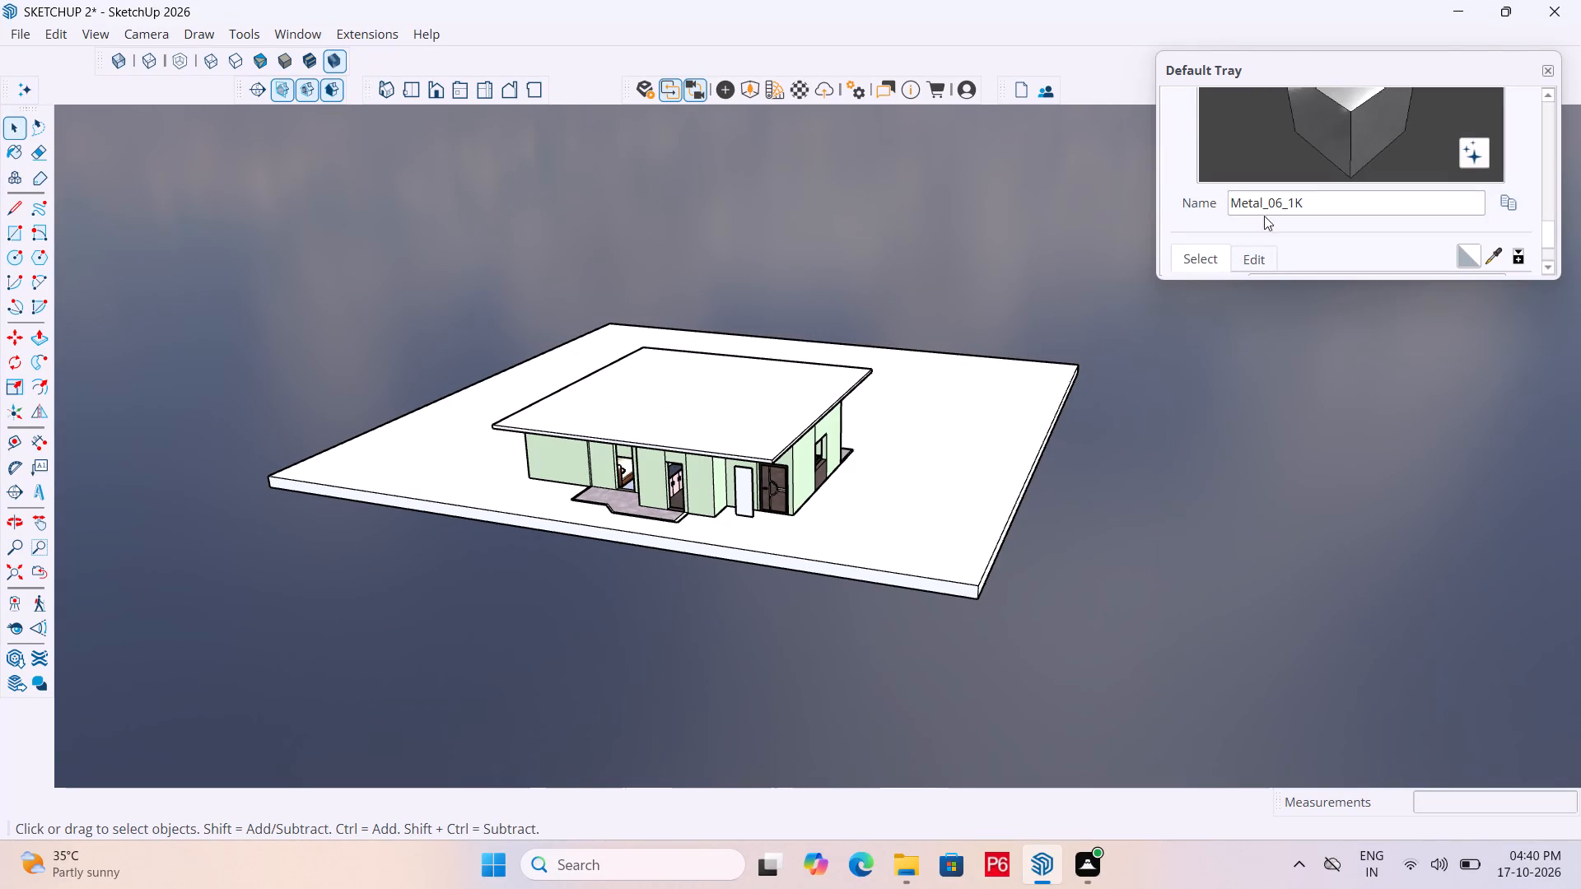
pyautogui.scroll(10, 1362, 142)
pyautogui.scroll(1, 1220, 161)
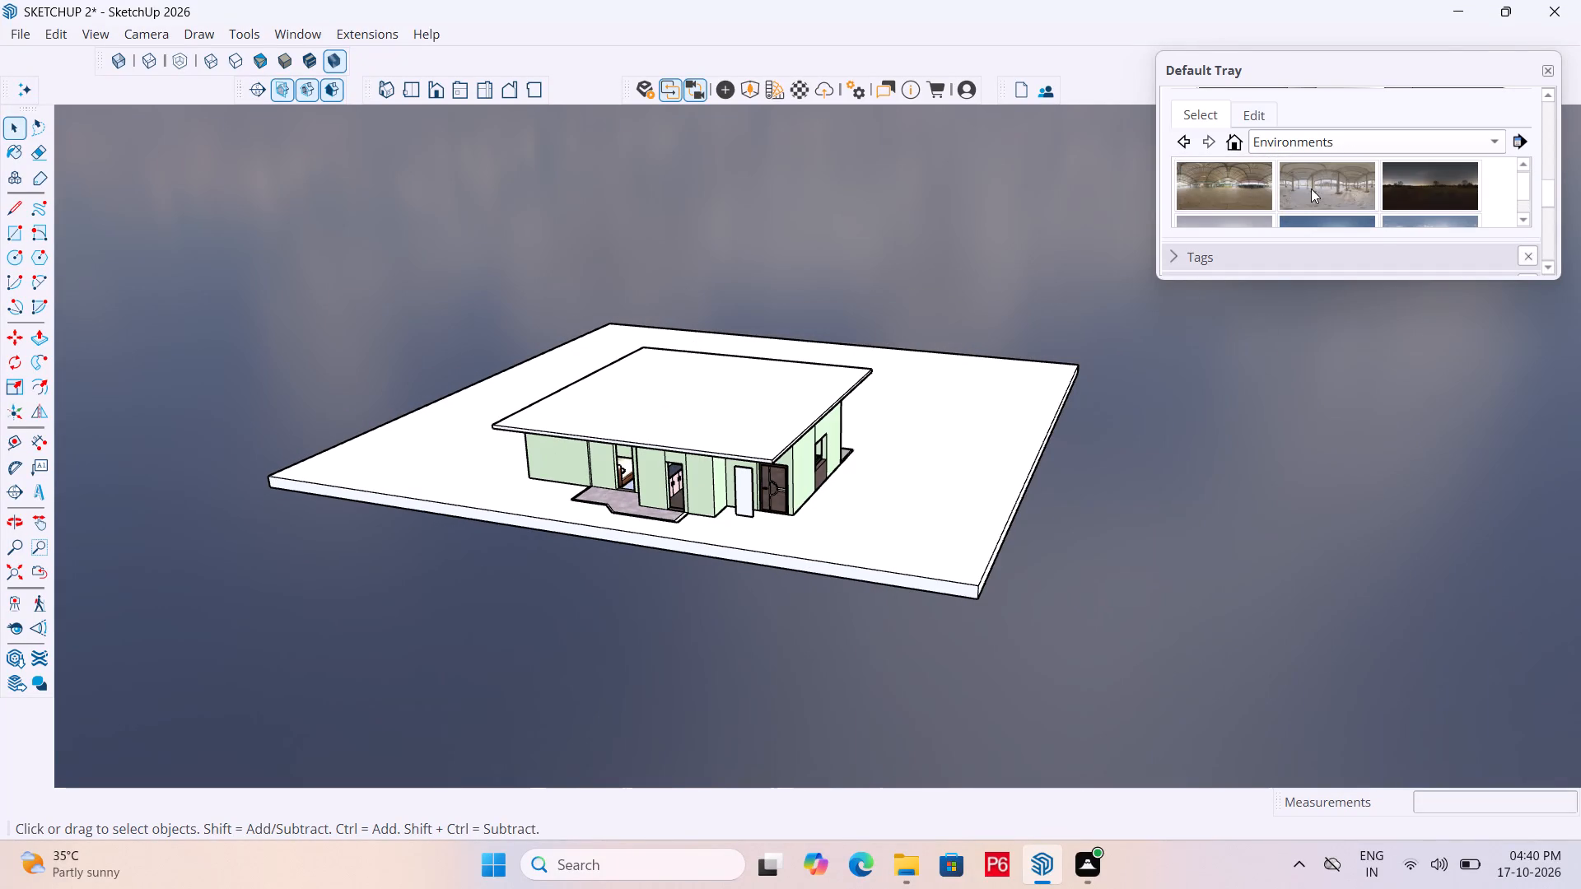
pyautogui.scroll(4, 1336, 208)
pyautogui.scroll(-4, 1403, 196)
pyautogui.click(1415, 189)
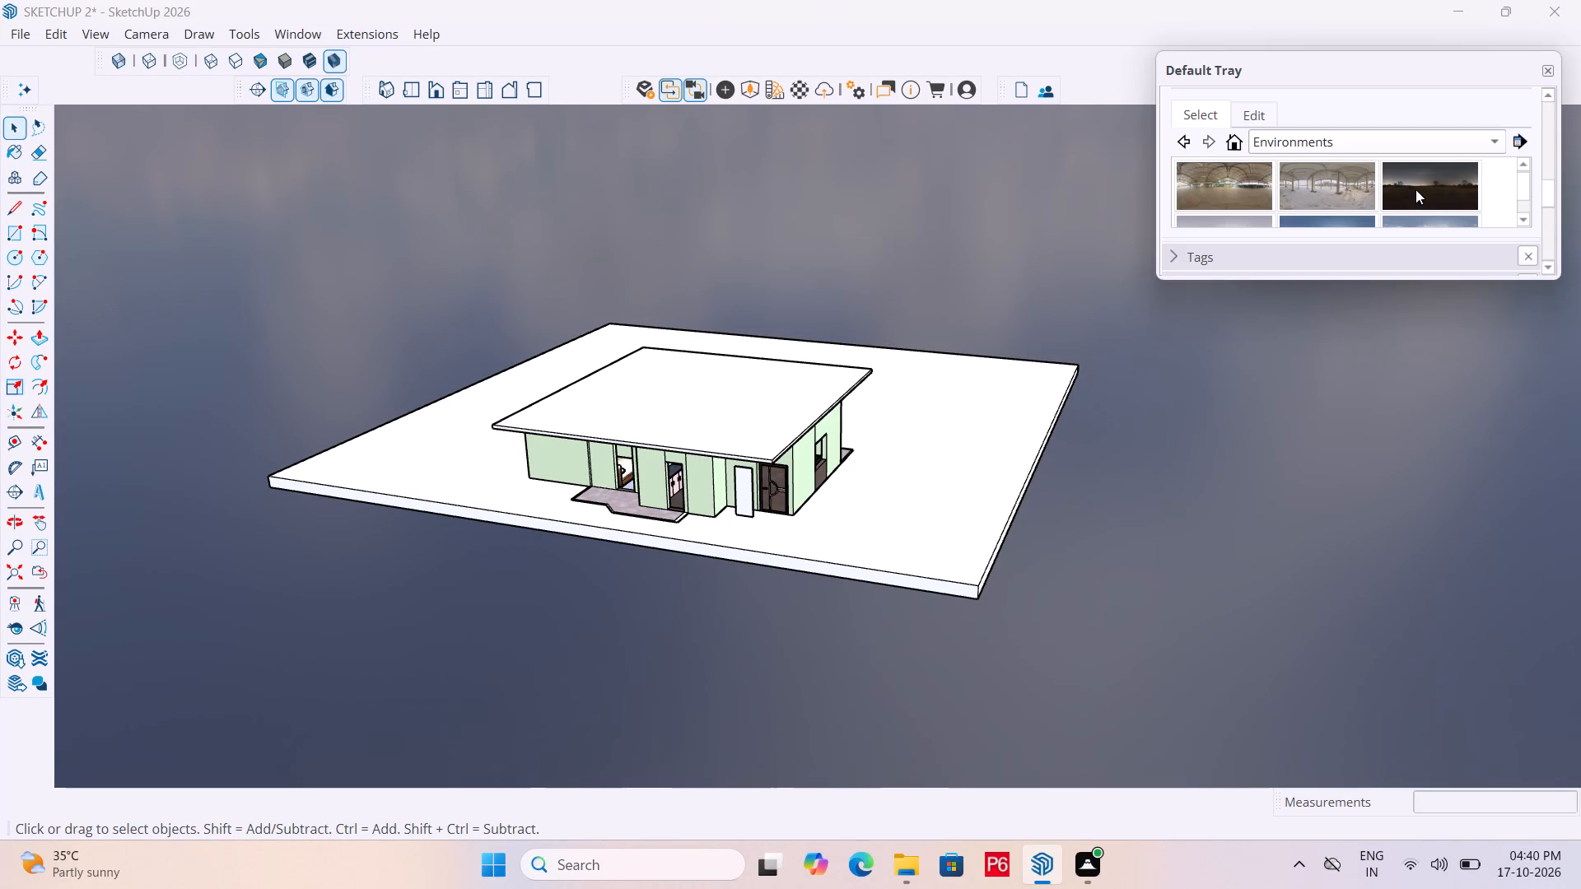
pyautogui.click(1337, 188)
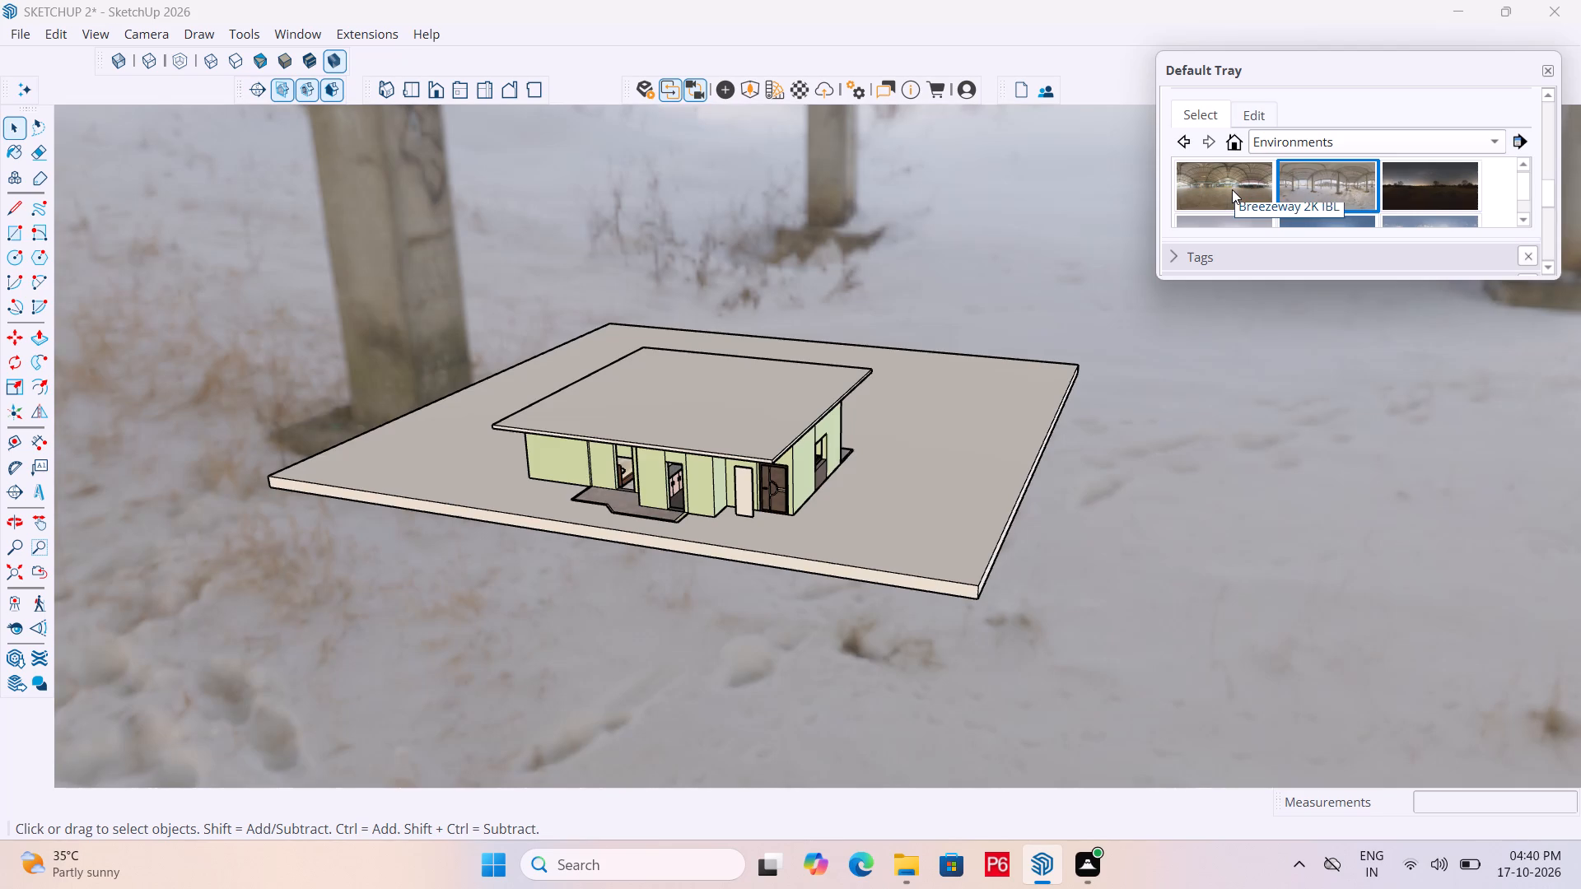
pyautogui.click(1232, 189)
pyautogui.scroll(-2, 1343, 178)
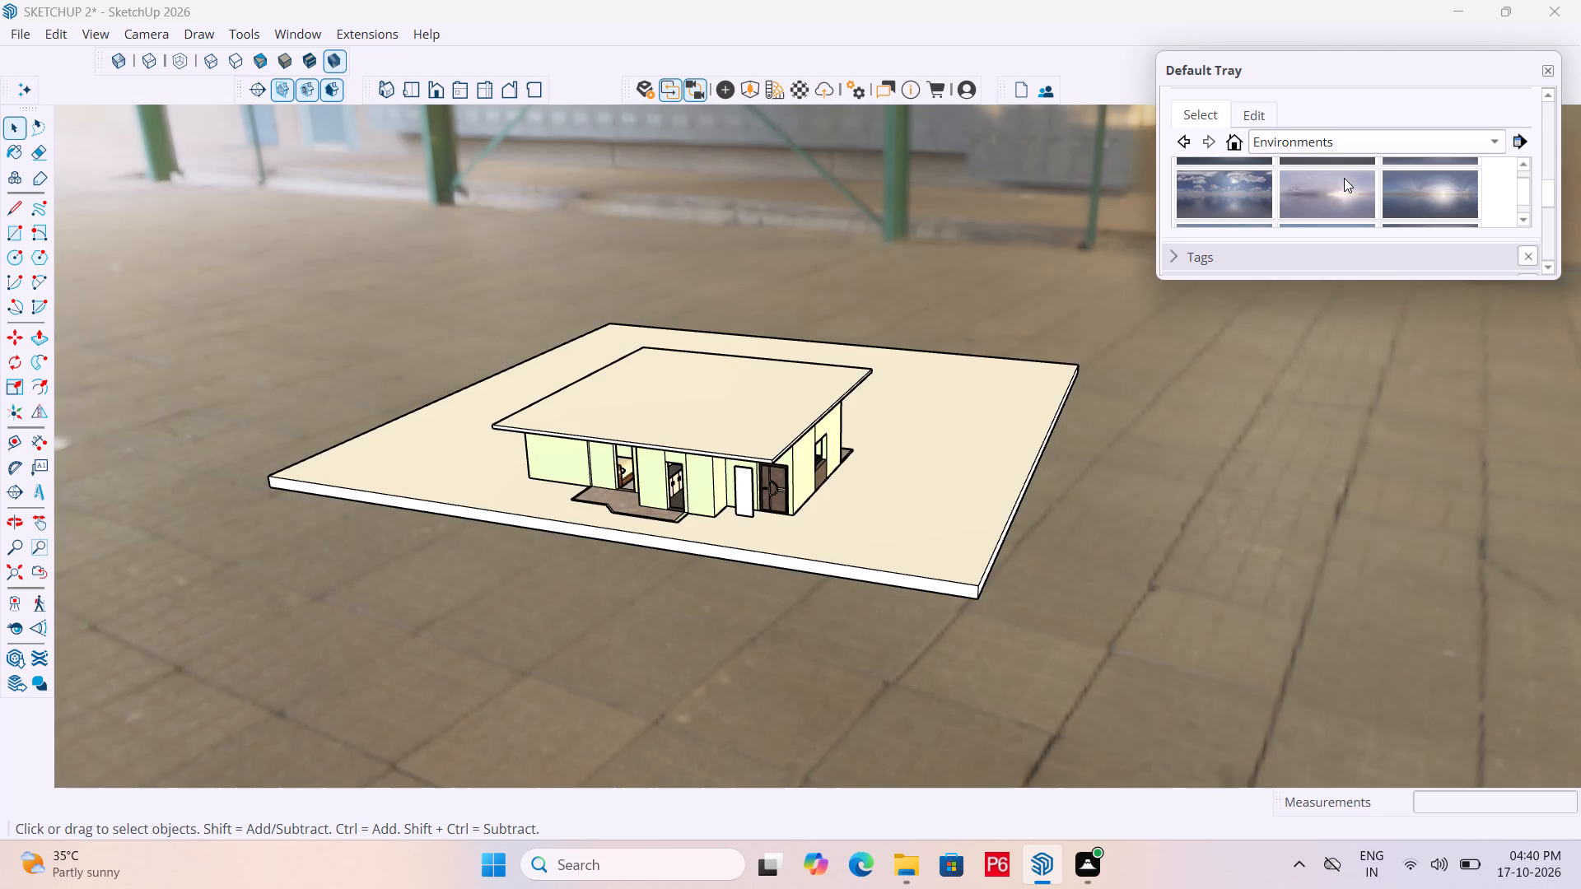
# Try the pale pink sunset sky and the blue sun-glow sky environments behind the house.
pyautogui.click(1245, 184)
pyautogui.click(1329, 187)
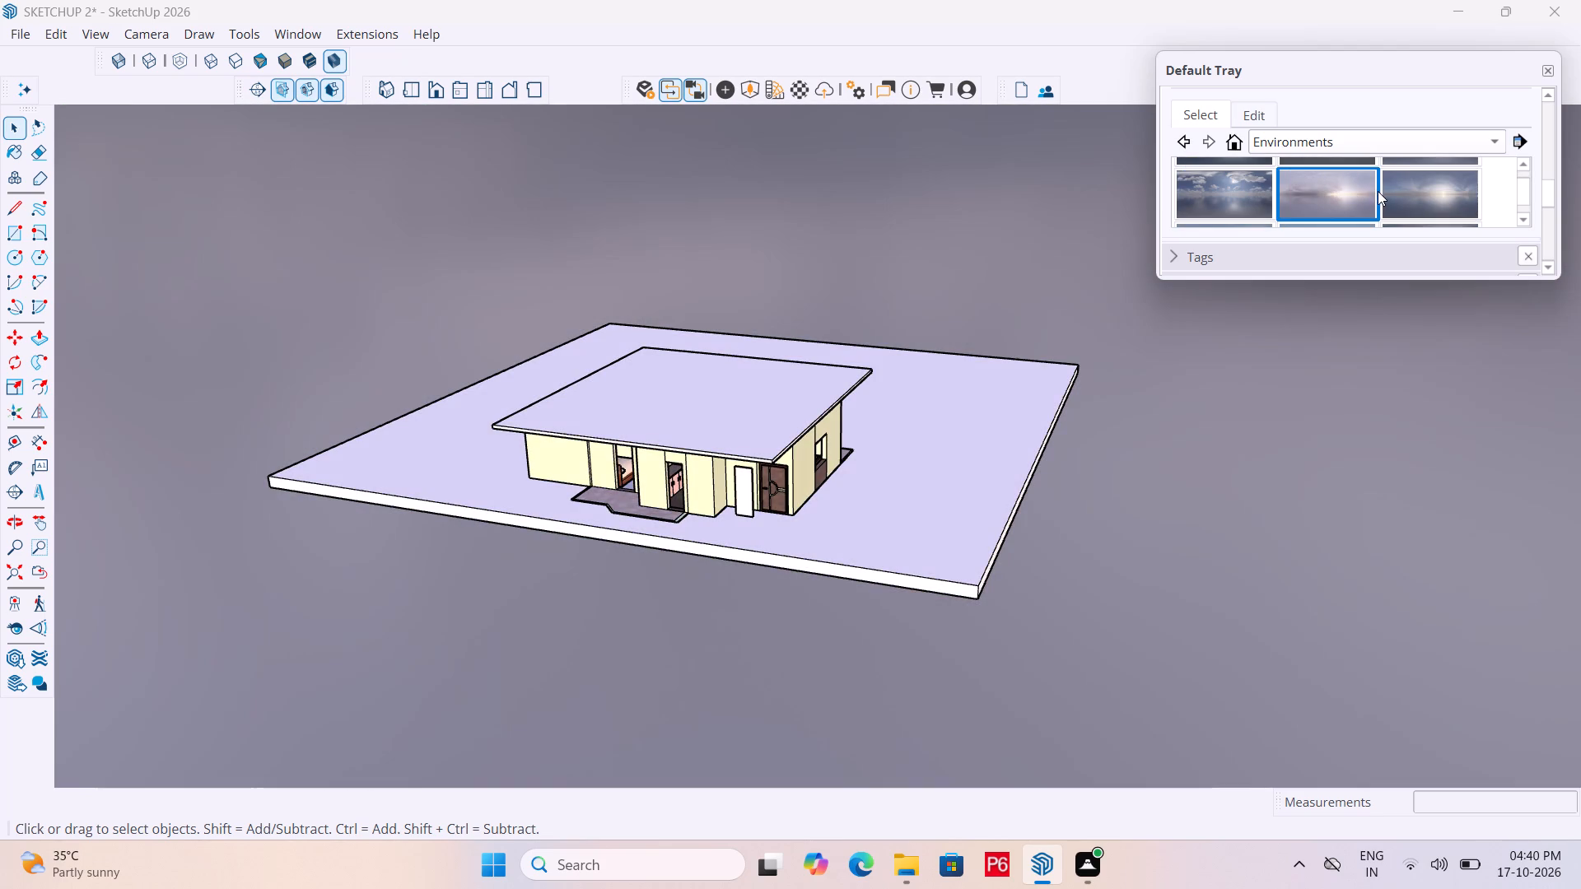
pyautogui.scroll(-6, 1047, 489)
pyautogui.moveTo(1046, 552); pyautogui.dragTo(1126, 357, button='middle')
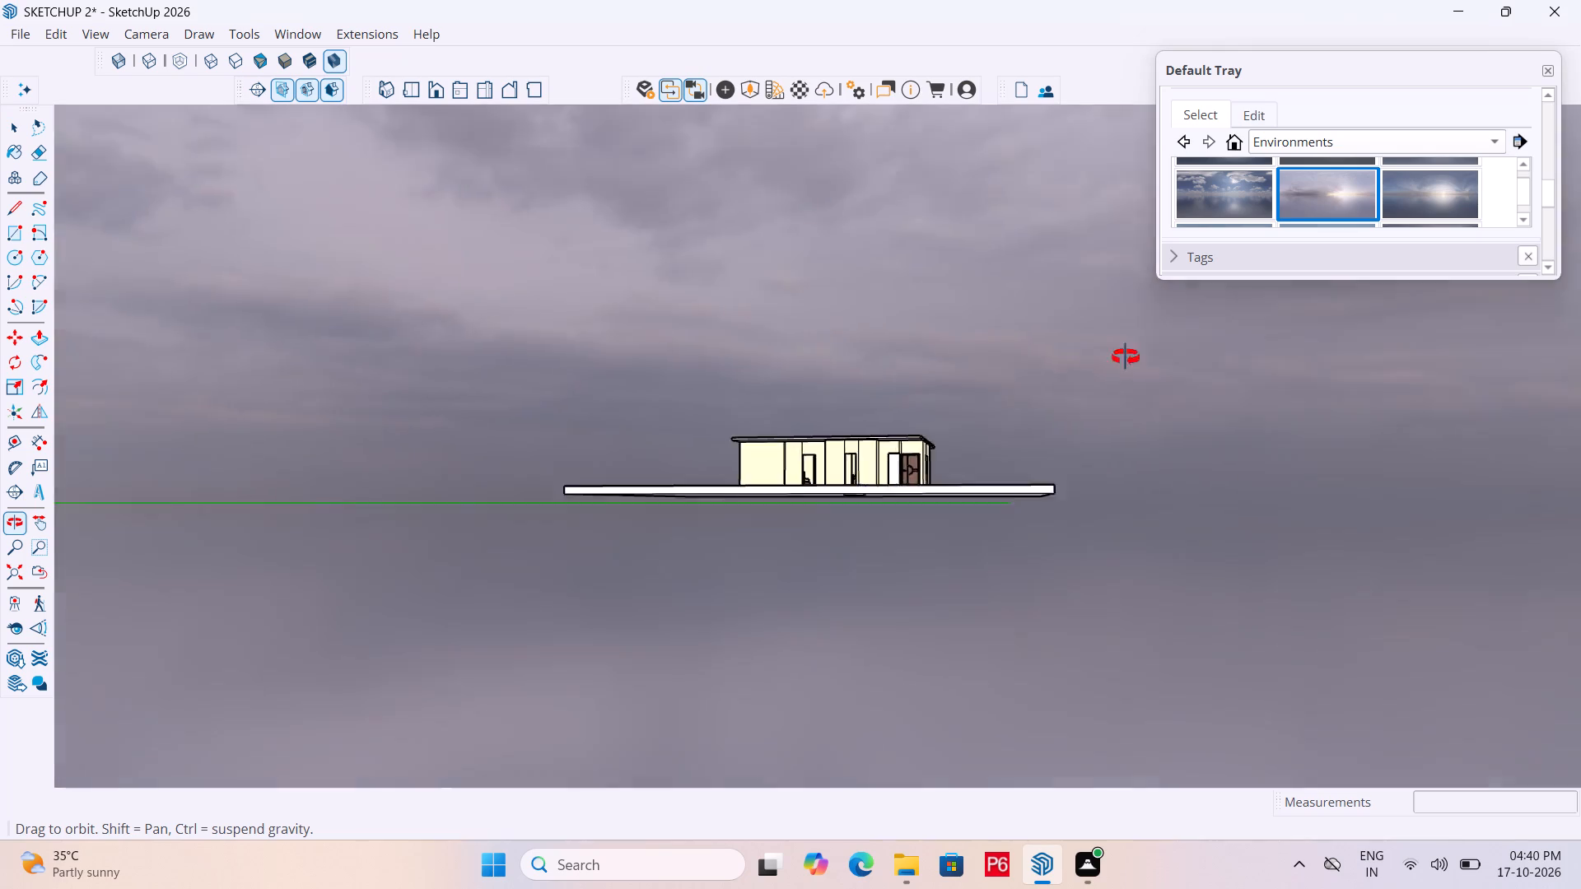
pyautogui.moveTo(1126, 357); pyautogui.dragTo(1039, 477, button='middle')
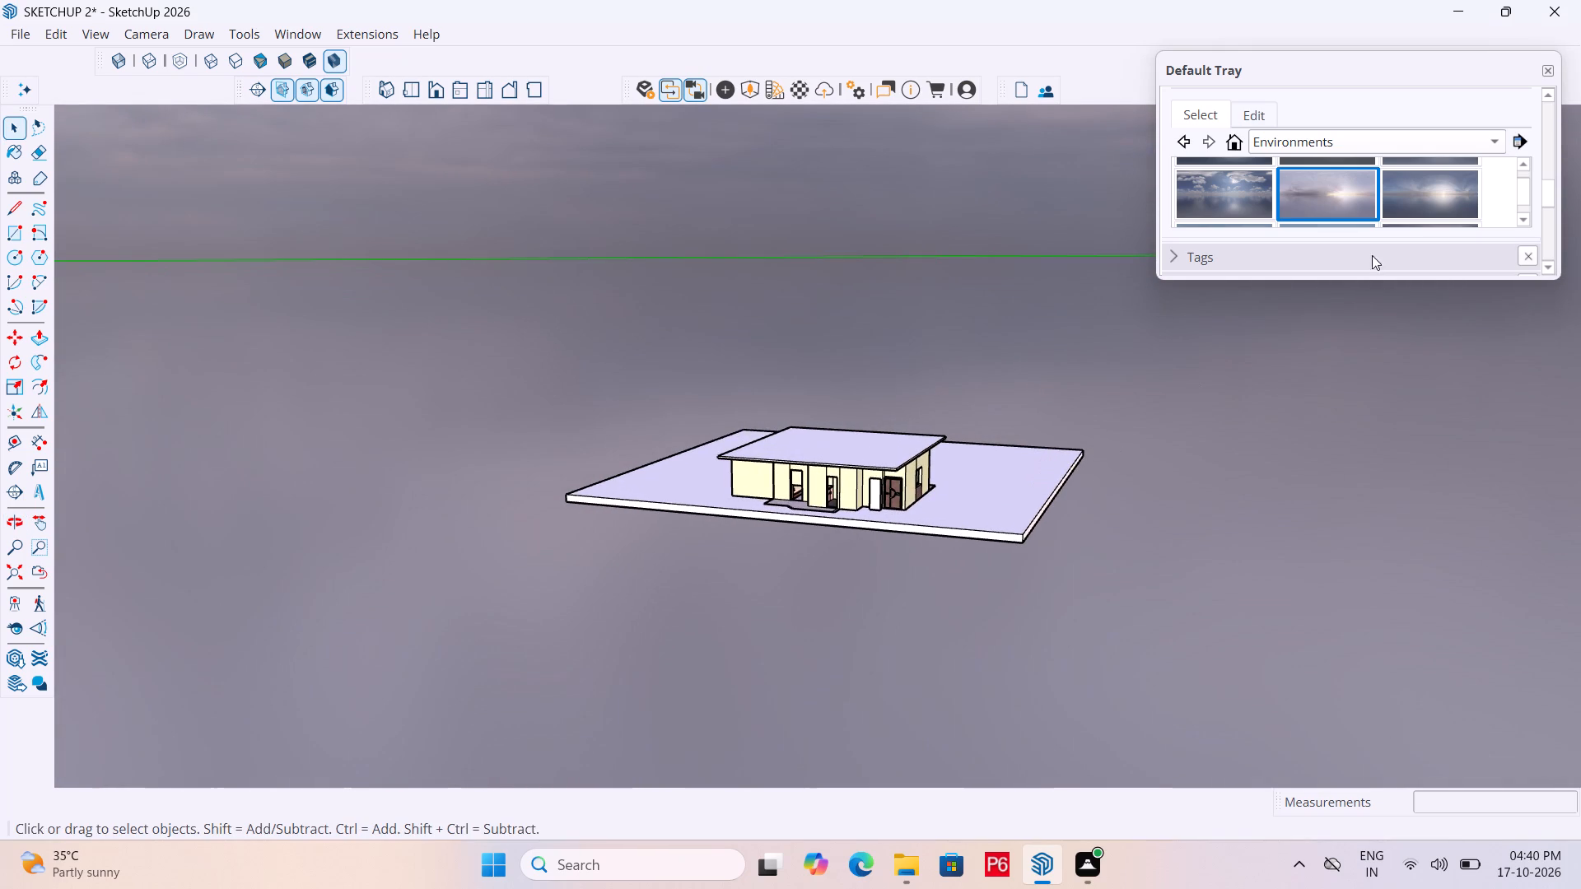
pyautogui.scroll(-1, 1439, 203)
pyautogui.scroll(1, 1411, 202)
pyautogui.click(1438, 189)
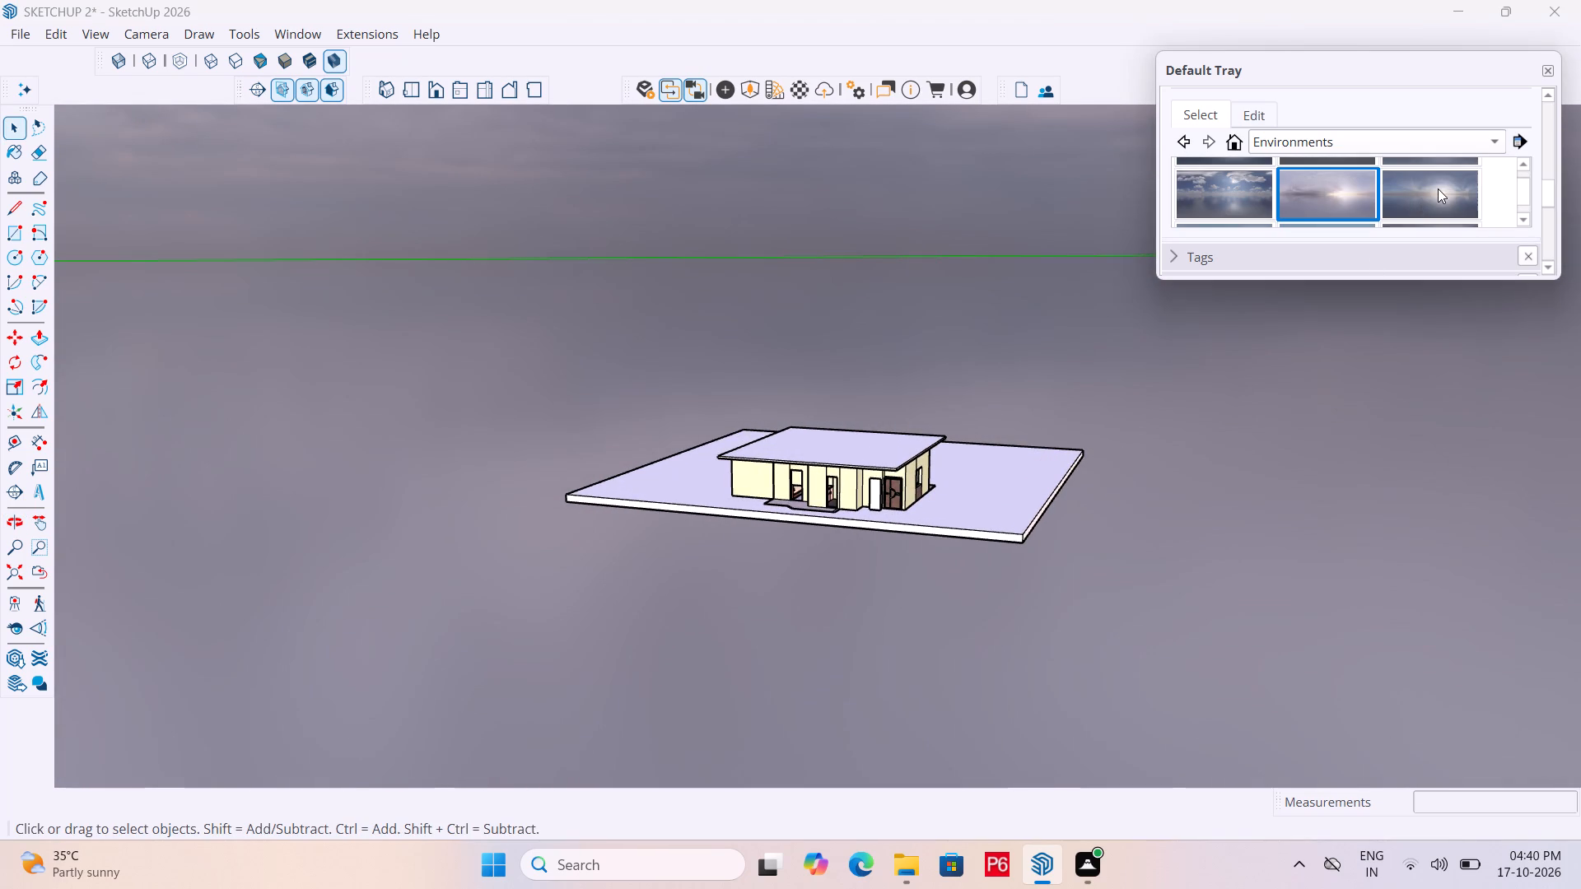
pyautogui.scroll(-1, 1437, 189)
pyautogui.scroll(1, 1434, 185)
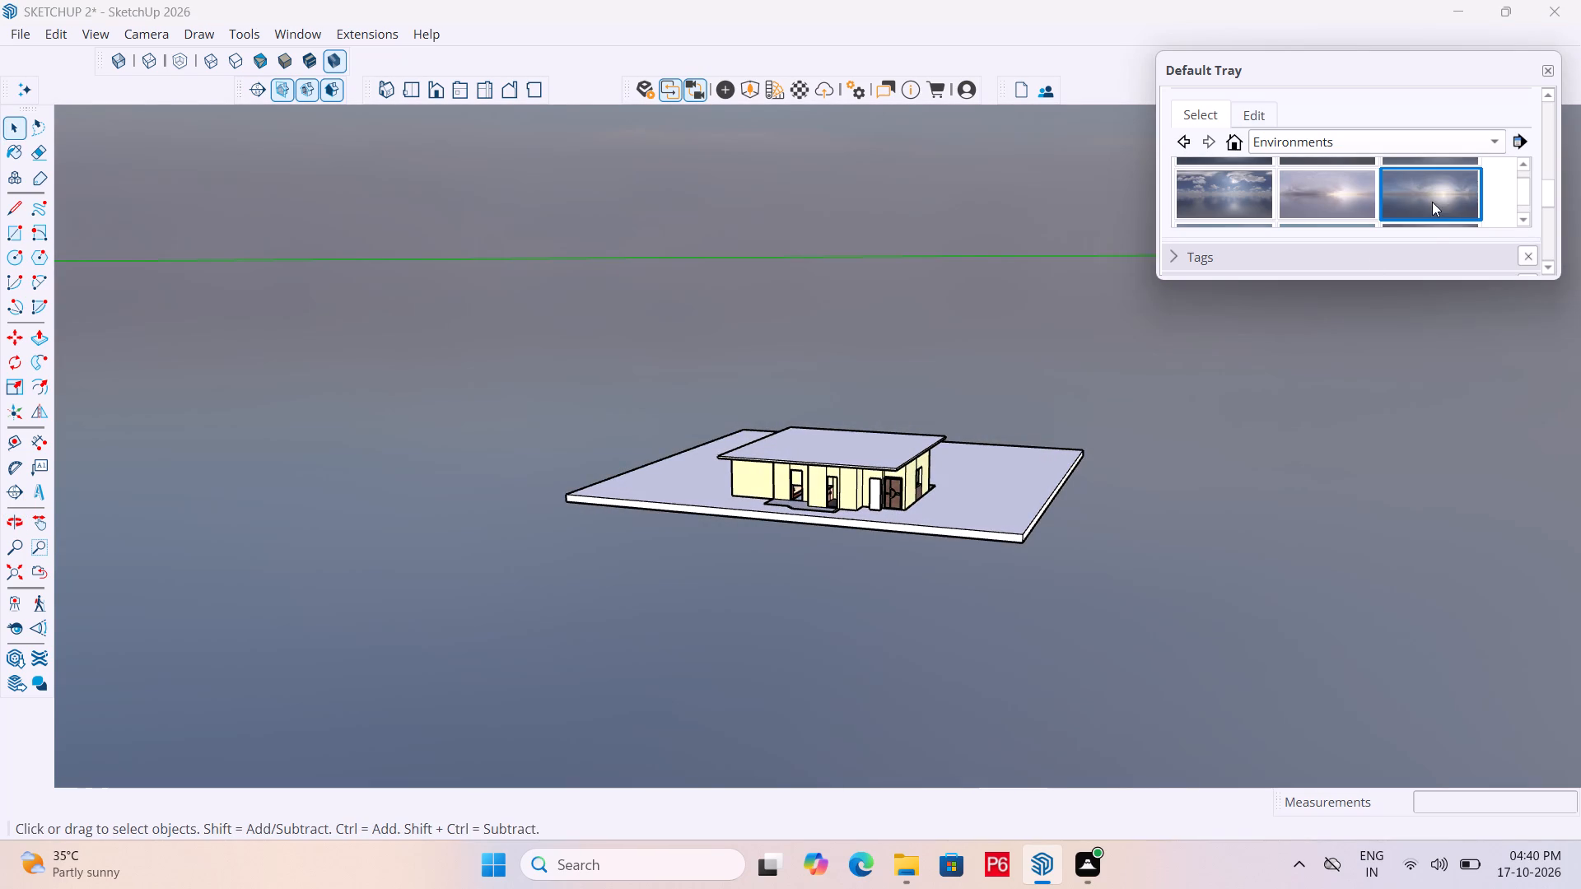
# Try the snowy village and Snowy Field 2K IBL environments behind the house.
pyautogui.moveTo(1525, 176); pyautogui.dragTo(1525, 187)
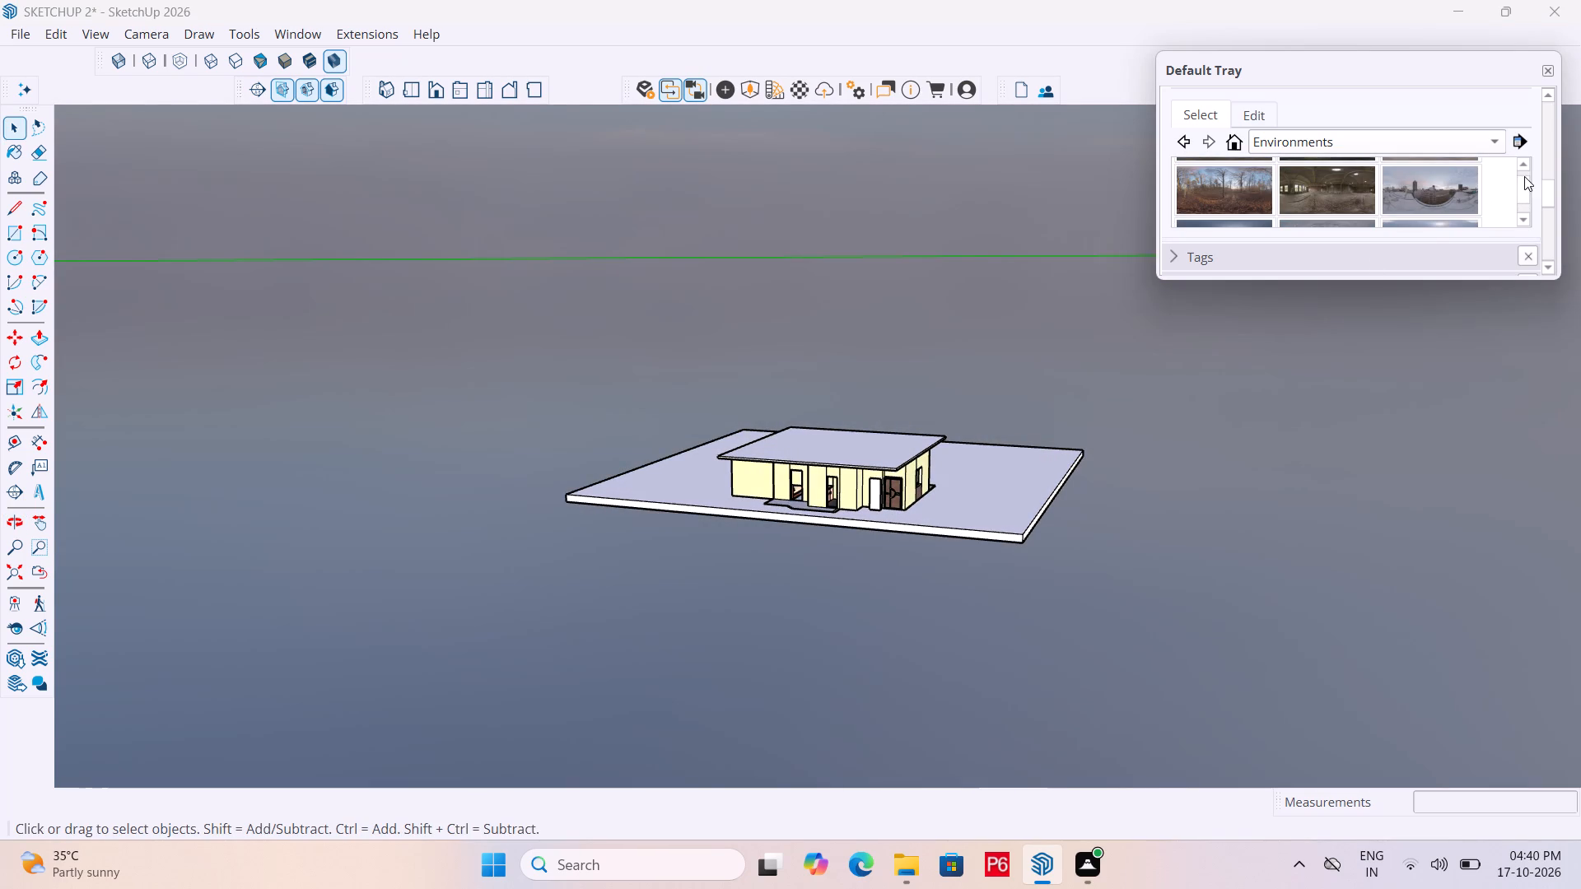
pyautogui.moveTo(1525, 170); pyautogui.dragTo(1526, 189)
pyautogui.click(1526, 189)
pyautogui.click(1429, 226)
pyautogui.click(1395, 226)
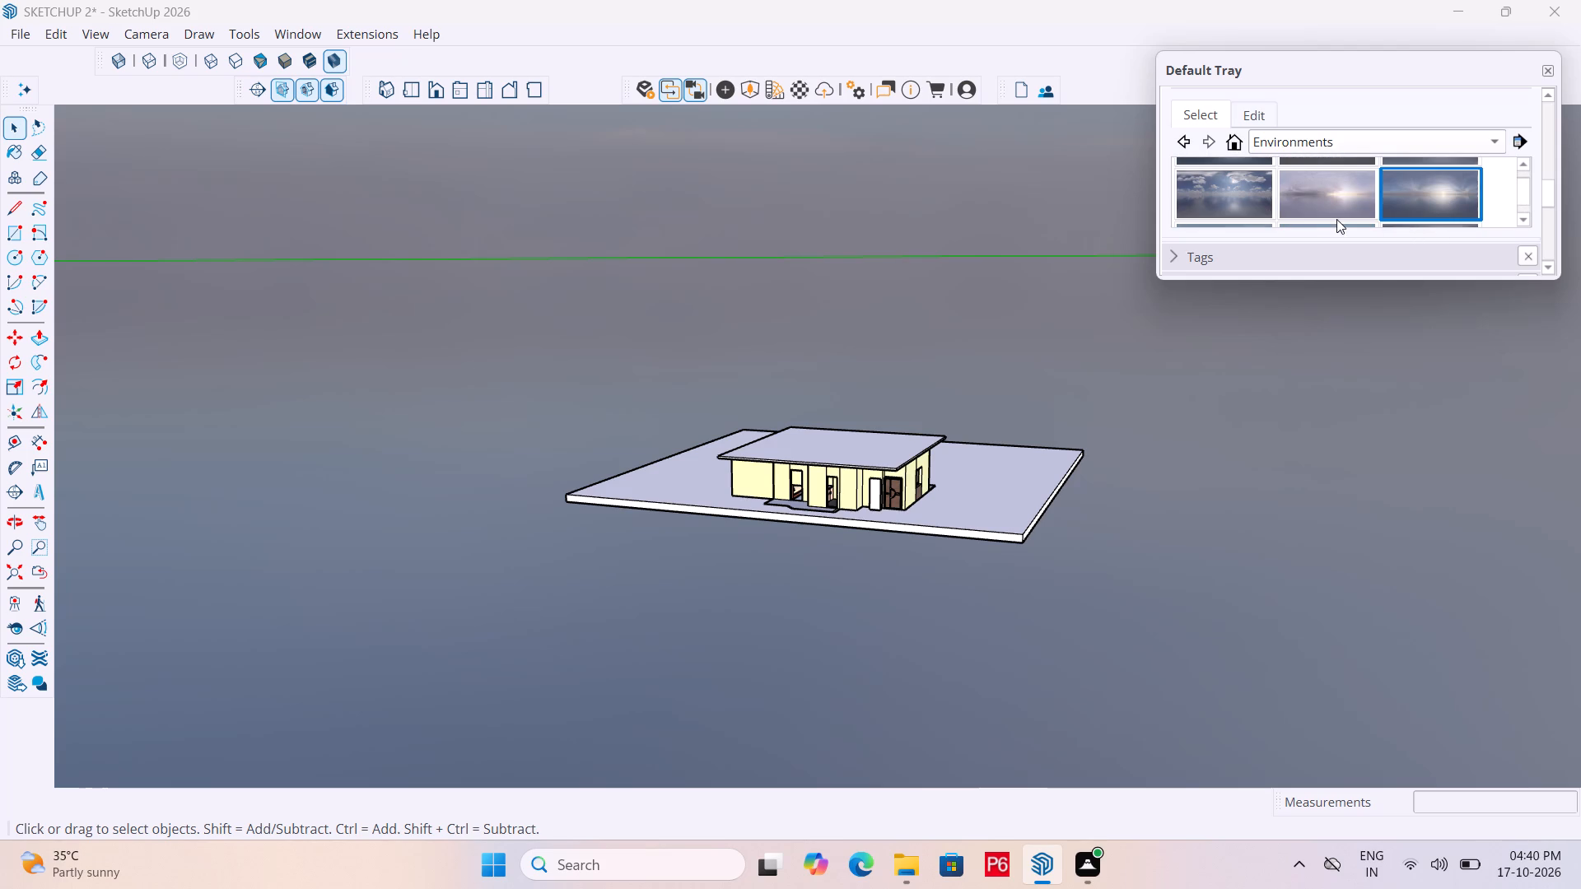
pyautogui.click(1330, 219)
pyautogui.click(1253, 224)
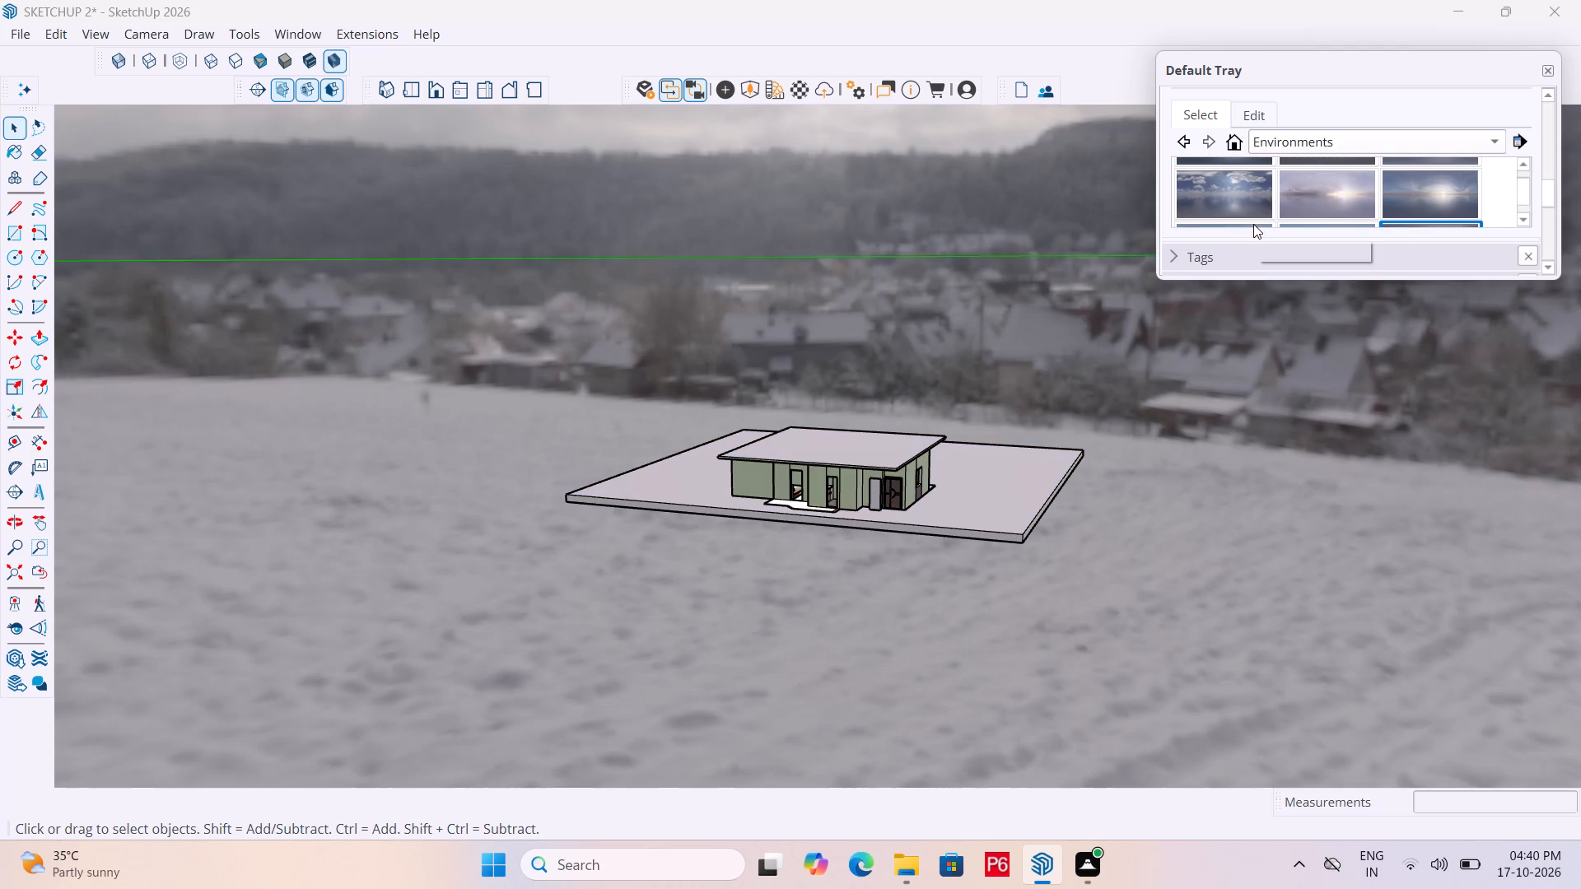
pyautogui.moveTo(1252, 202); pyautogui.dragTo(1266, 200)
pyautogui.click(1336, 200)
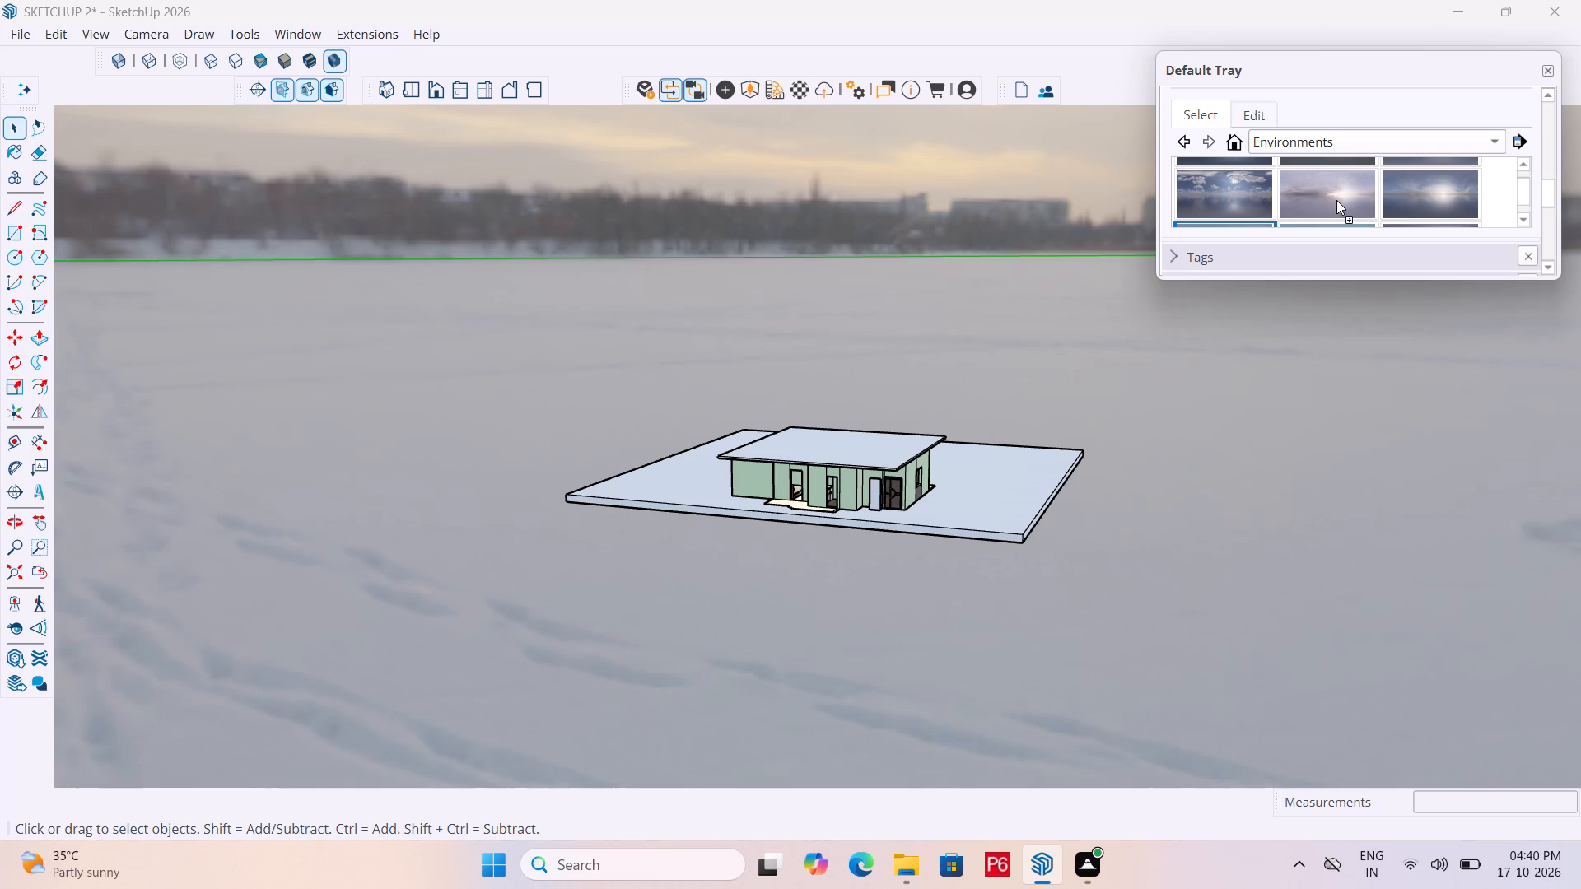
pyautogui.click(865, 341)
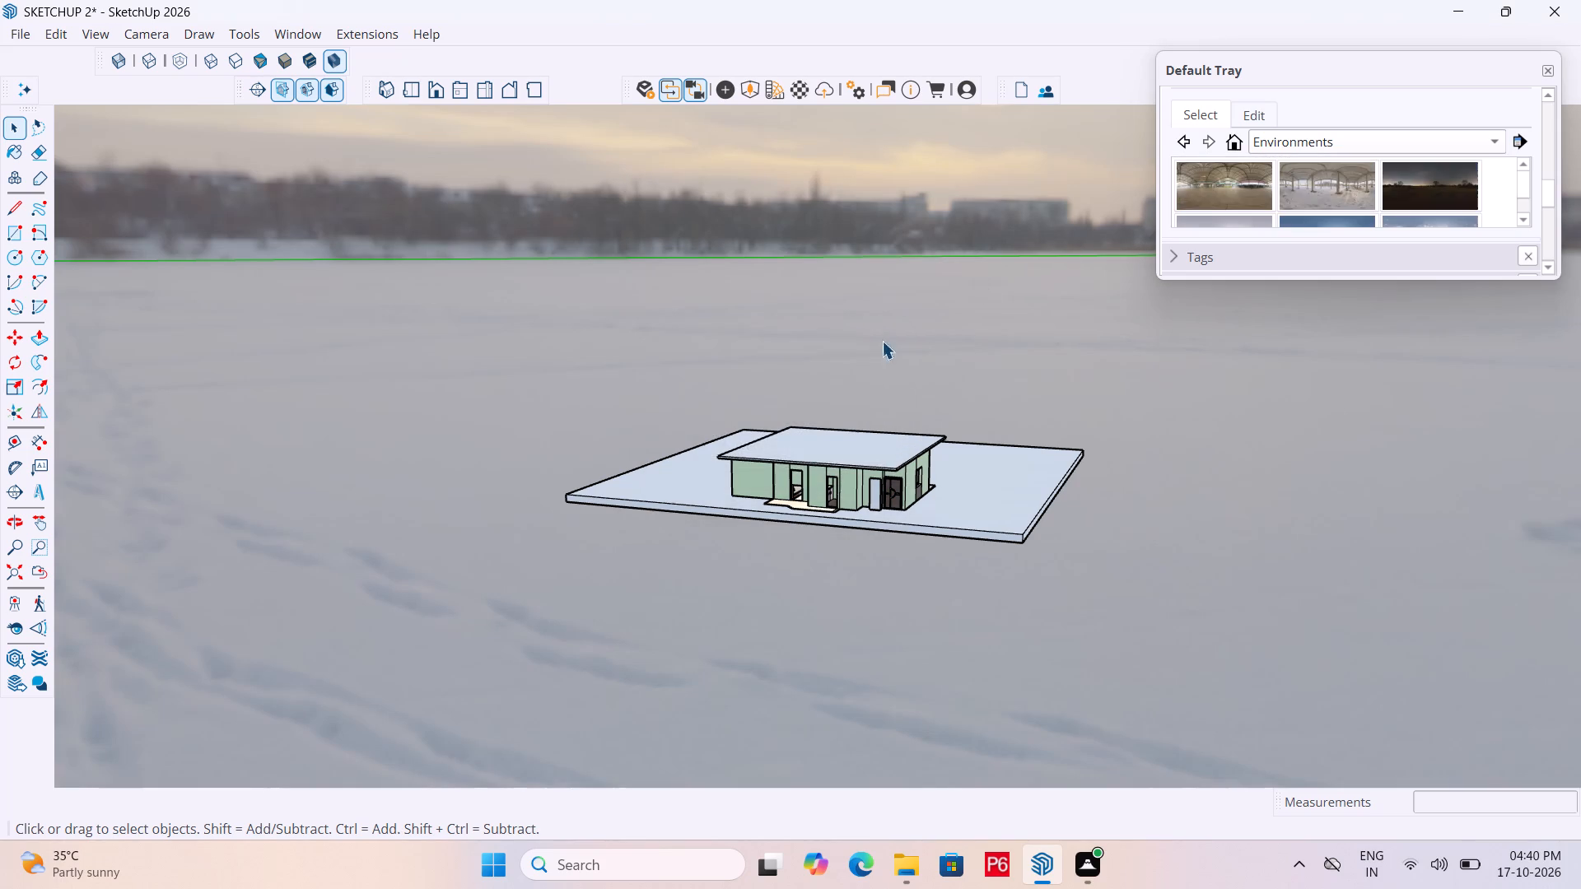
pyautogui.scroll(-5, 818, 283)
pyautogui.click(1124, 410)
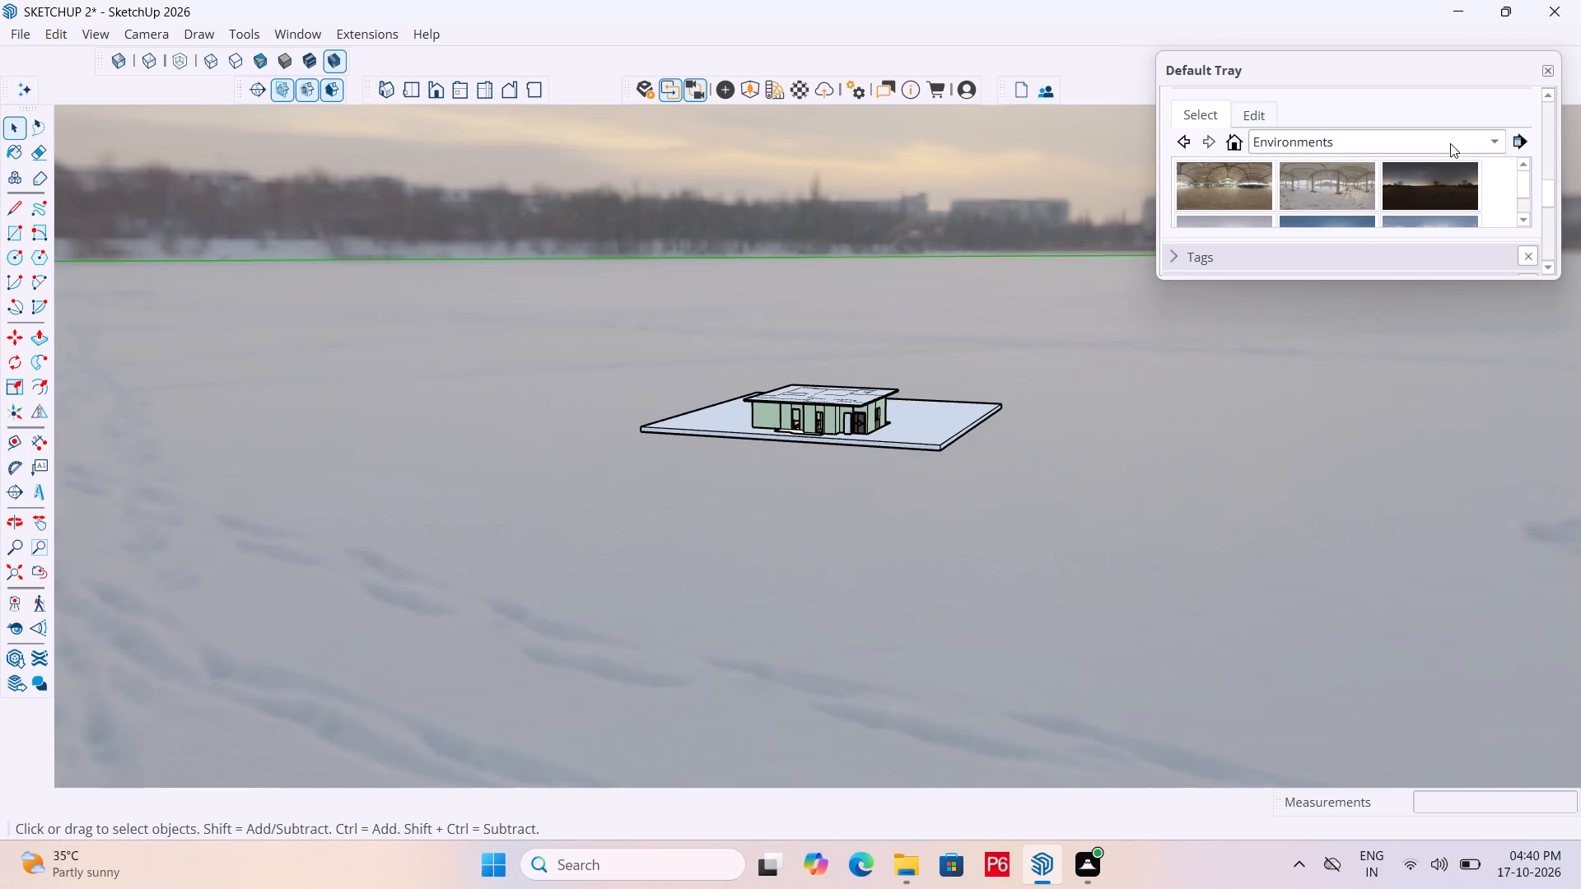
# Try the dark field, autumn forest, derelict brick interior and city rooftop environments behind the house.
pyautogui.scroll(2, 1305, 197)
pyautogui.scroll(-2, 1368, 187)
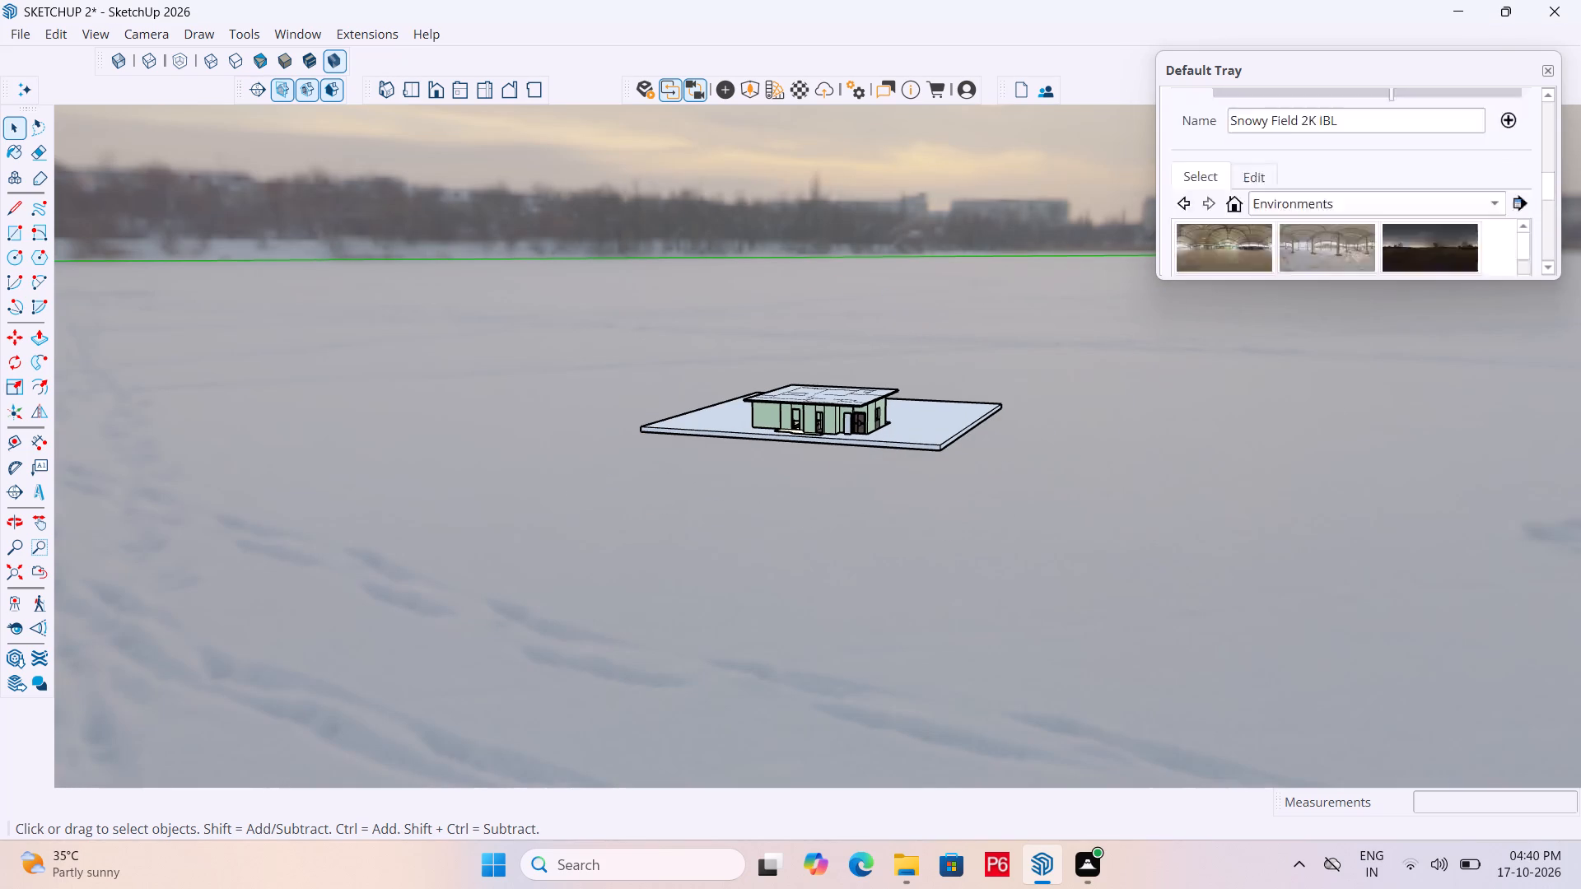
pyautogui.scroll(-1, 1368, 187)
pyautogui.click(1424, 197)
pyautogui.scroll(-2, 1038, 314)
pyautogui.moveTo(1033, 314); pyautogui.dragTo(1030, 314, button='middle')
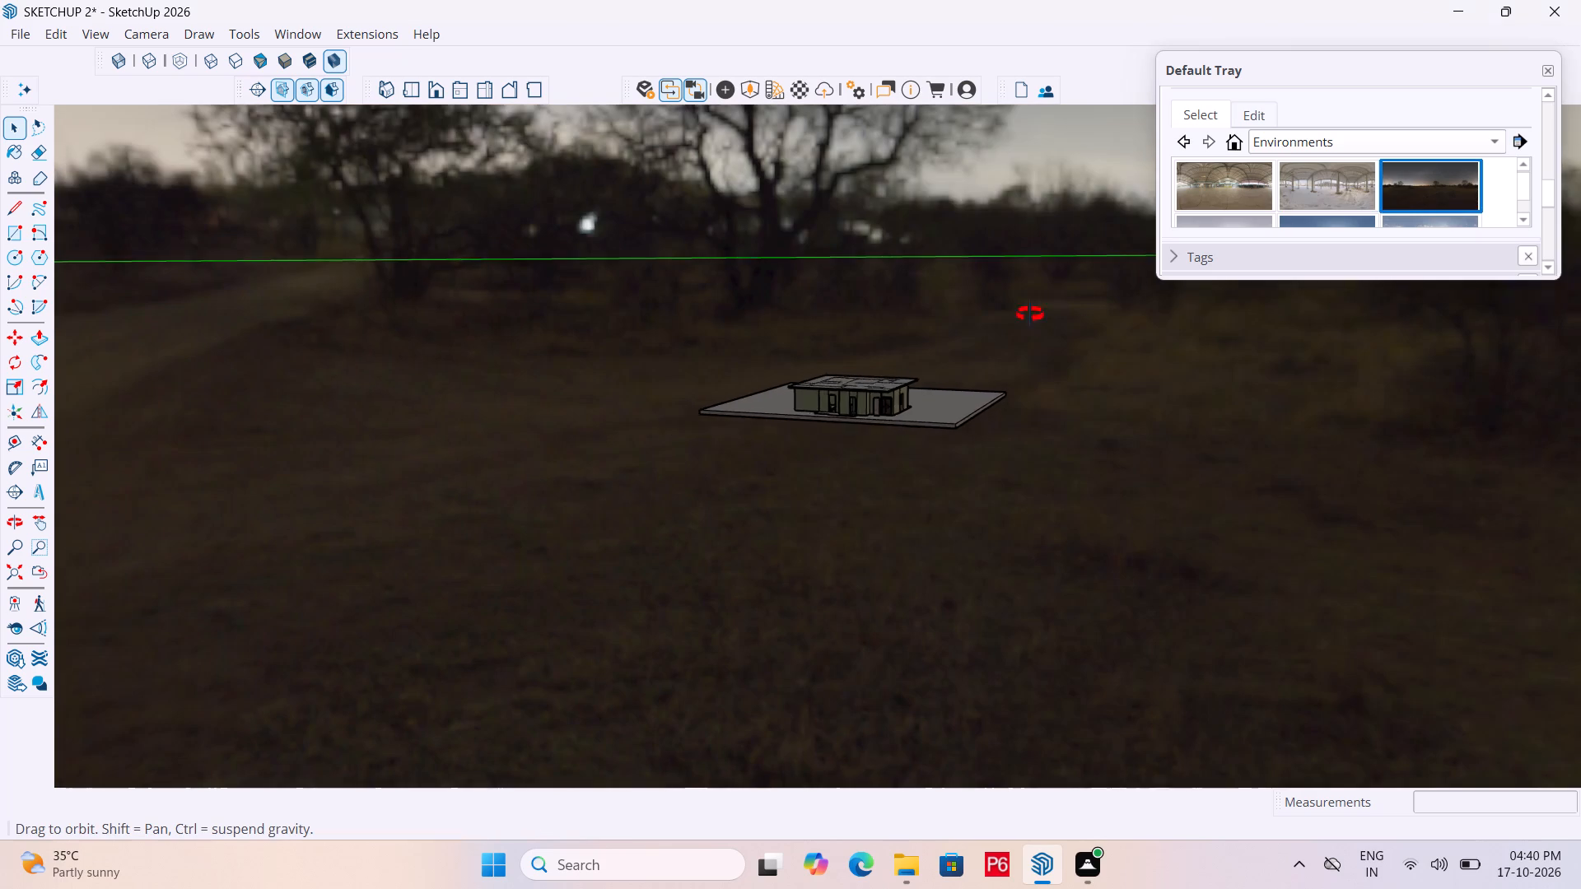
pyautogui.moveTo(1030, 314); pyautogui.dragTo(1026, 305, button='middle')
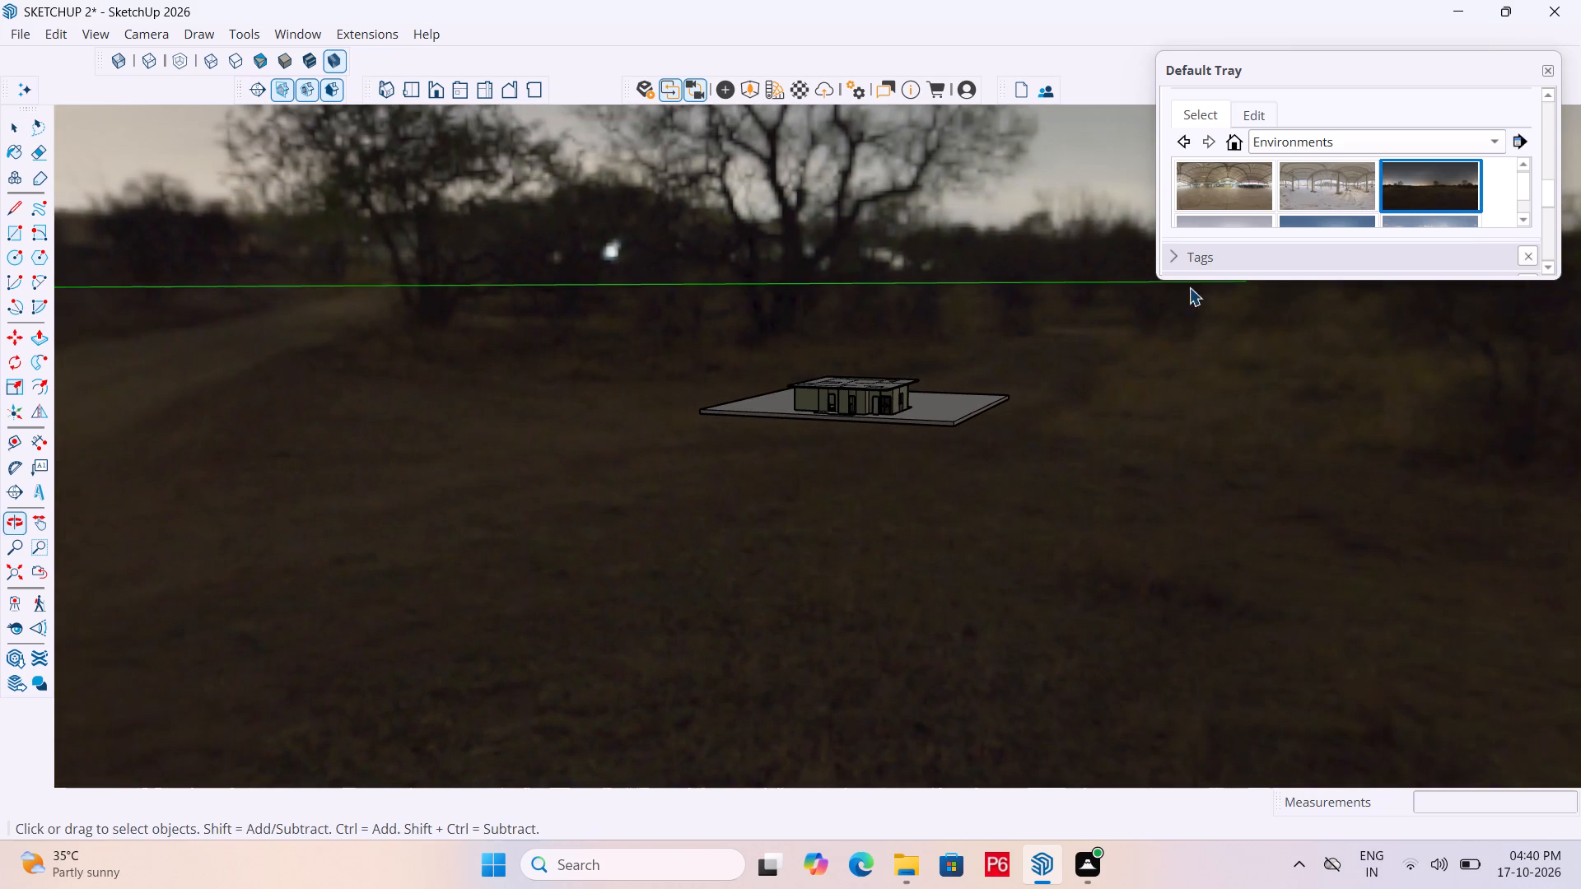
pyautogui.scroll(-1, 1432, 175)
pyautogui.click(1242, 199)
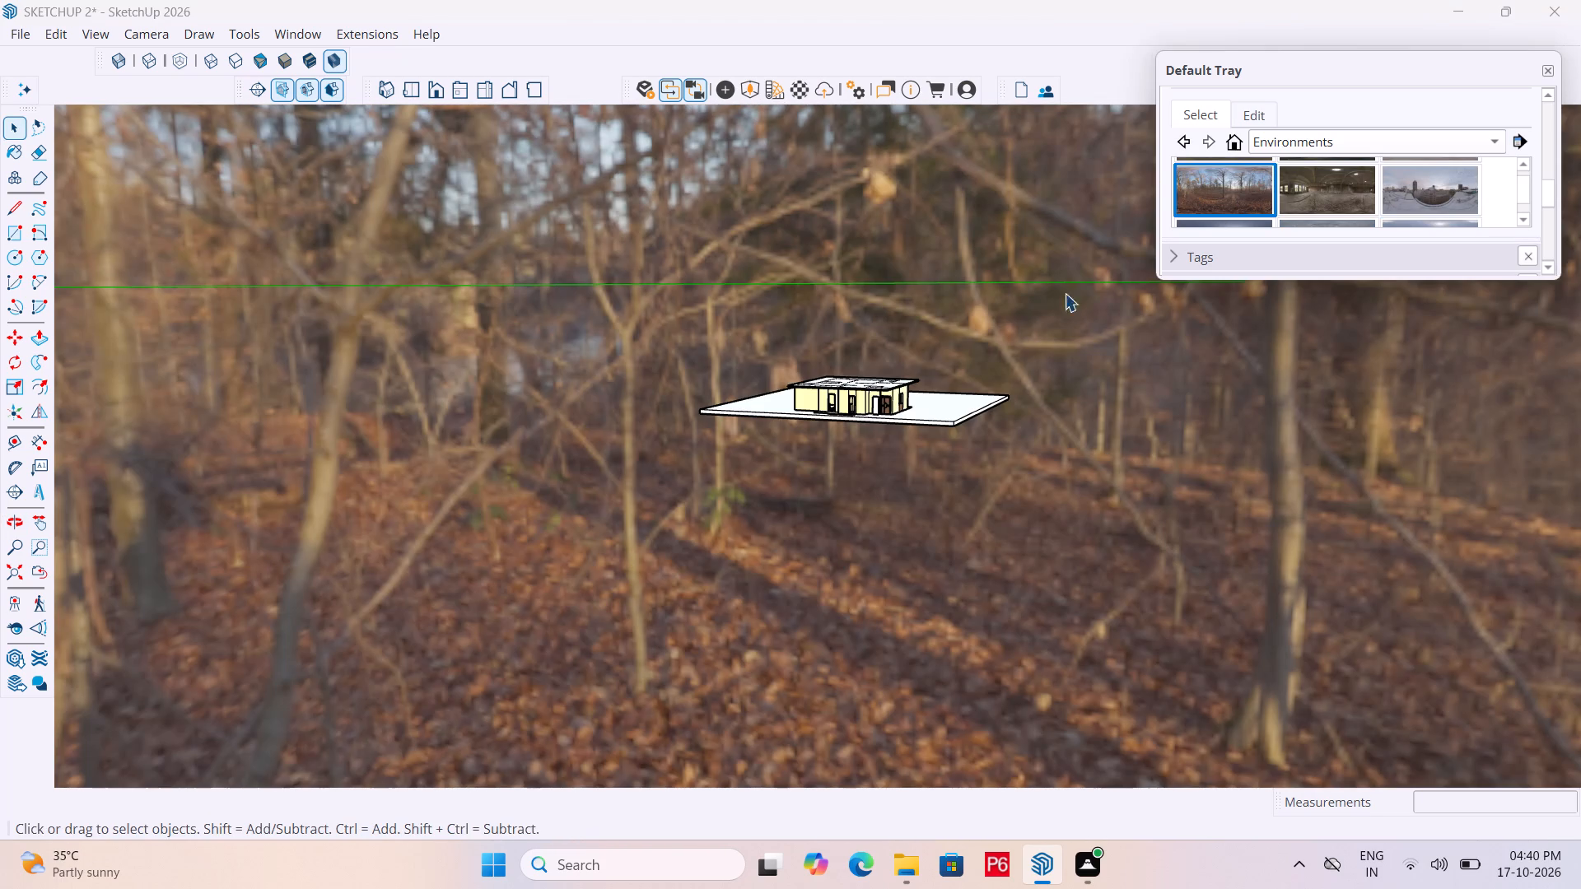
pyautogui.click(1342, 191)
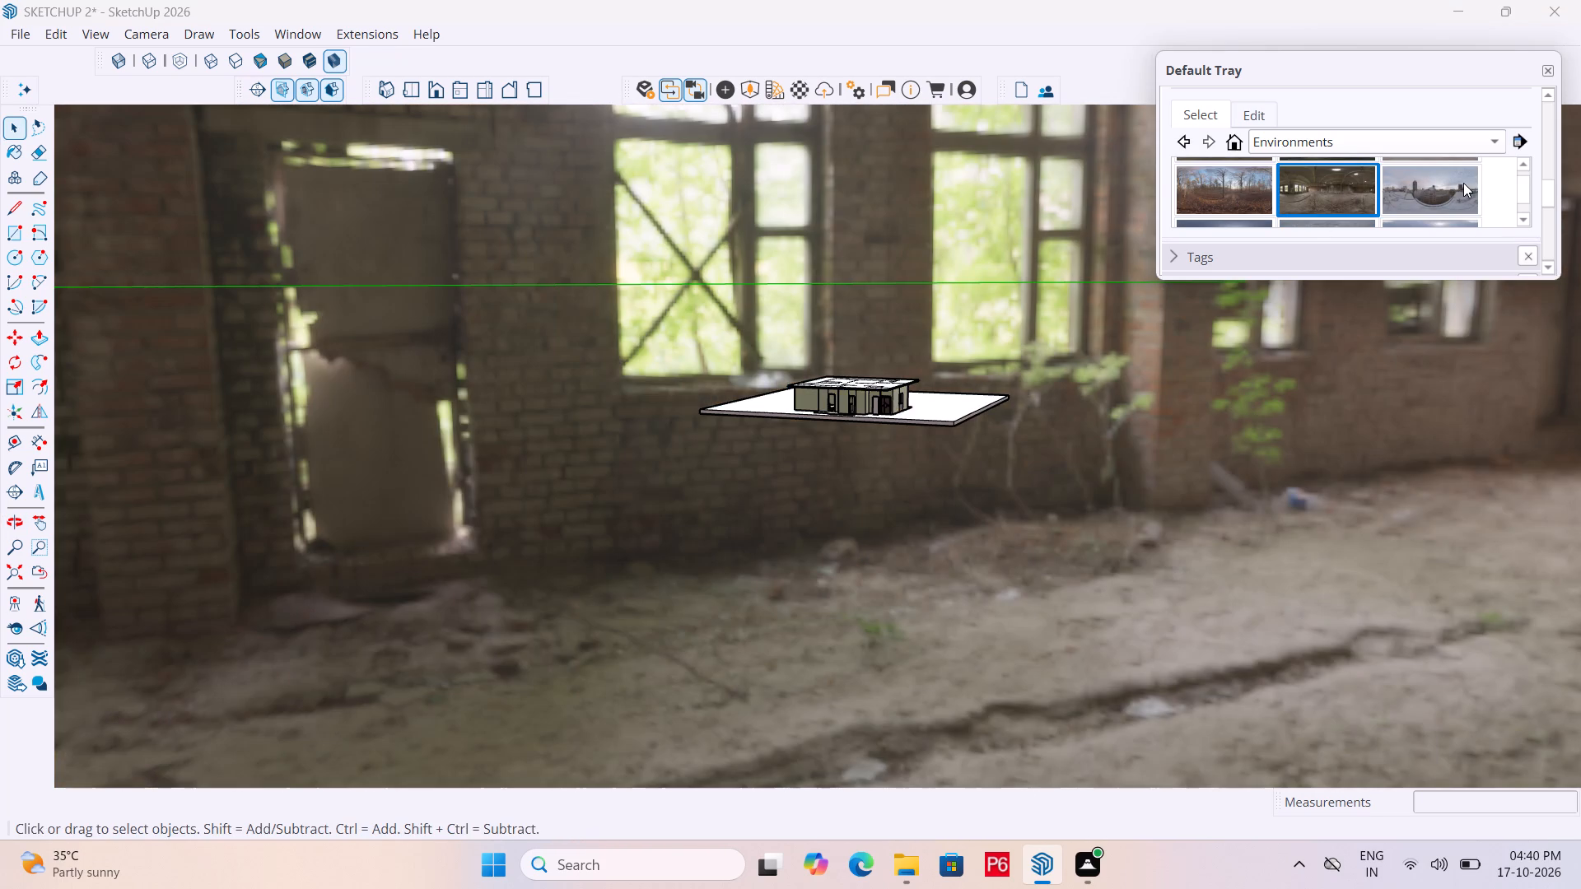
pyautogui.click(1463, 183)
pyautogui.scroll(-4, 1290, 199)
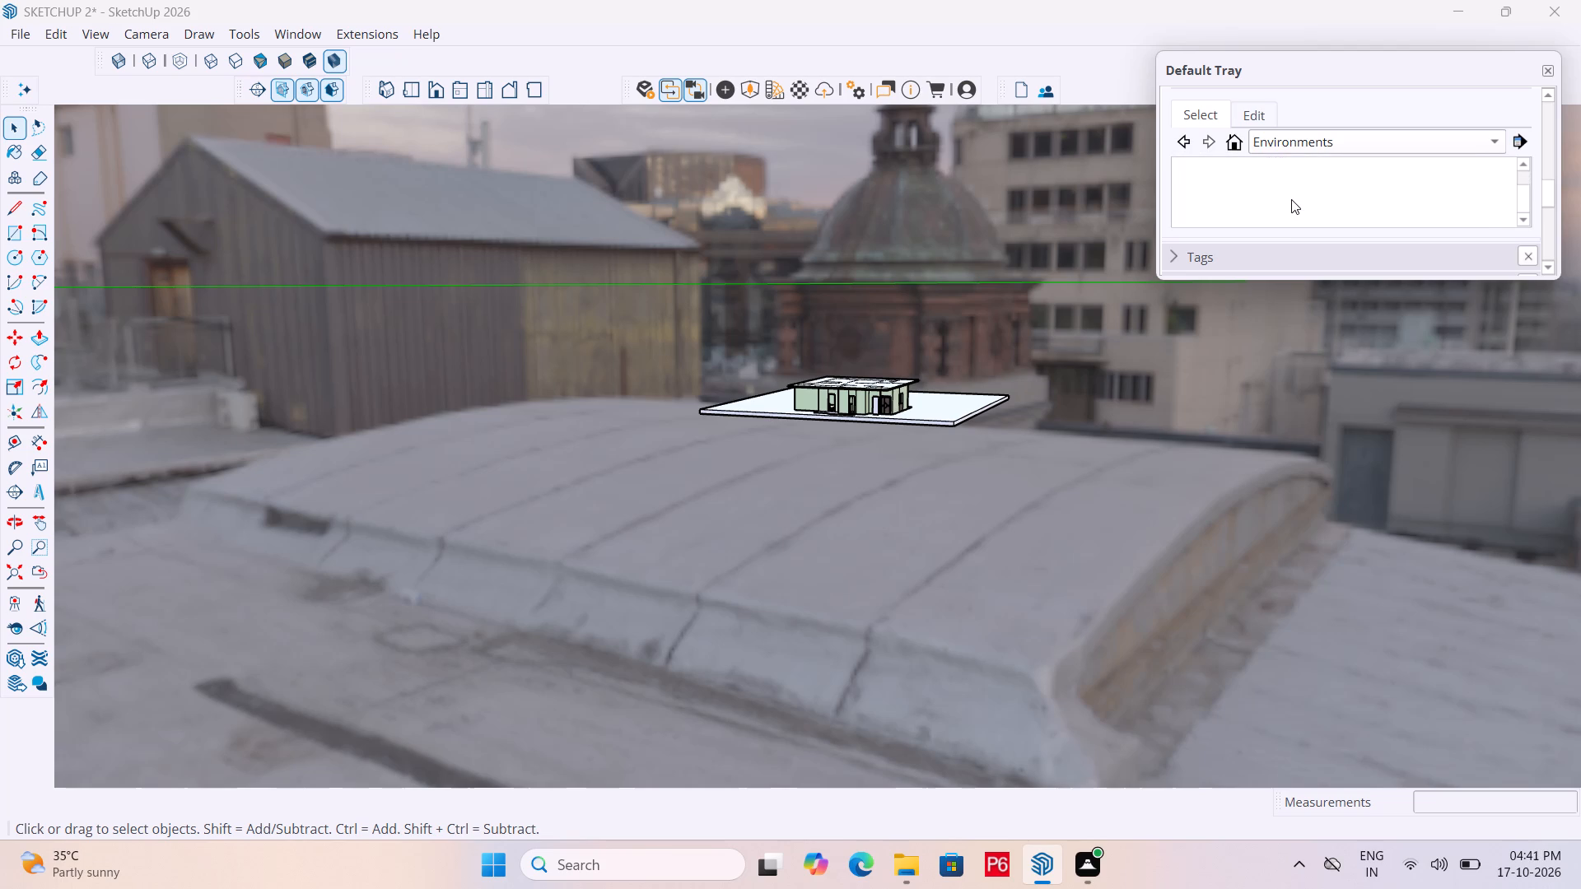
# Apply the blue cloudy sky environment with water reflections as the model background.
pyautogui.scroll(3, 1291, 199)
pyautogui.click(1235, 193)
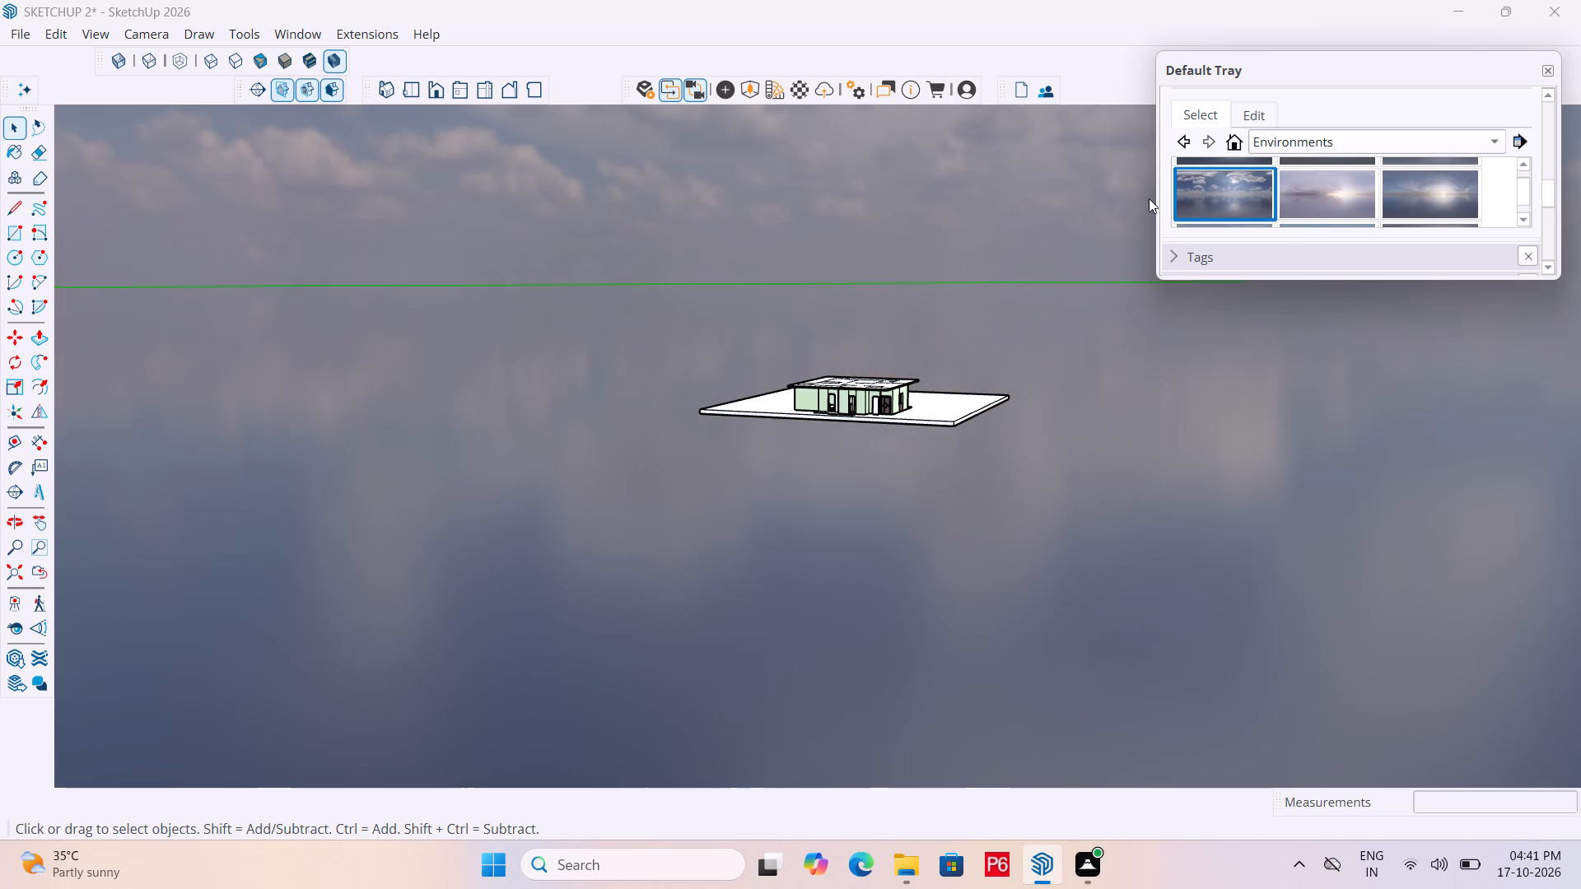
pyautogui.scroll(-2, 777, 367)
pyautogui.moveTo(803, 398); pyautogui.dragTo(729, 570, button='middle')
pyautogui.scroll(11, 949, 365)
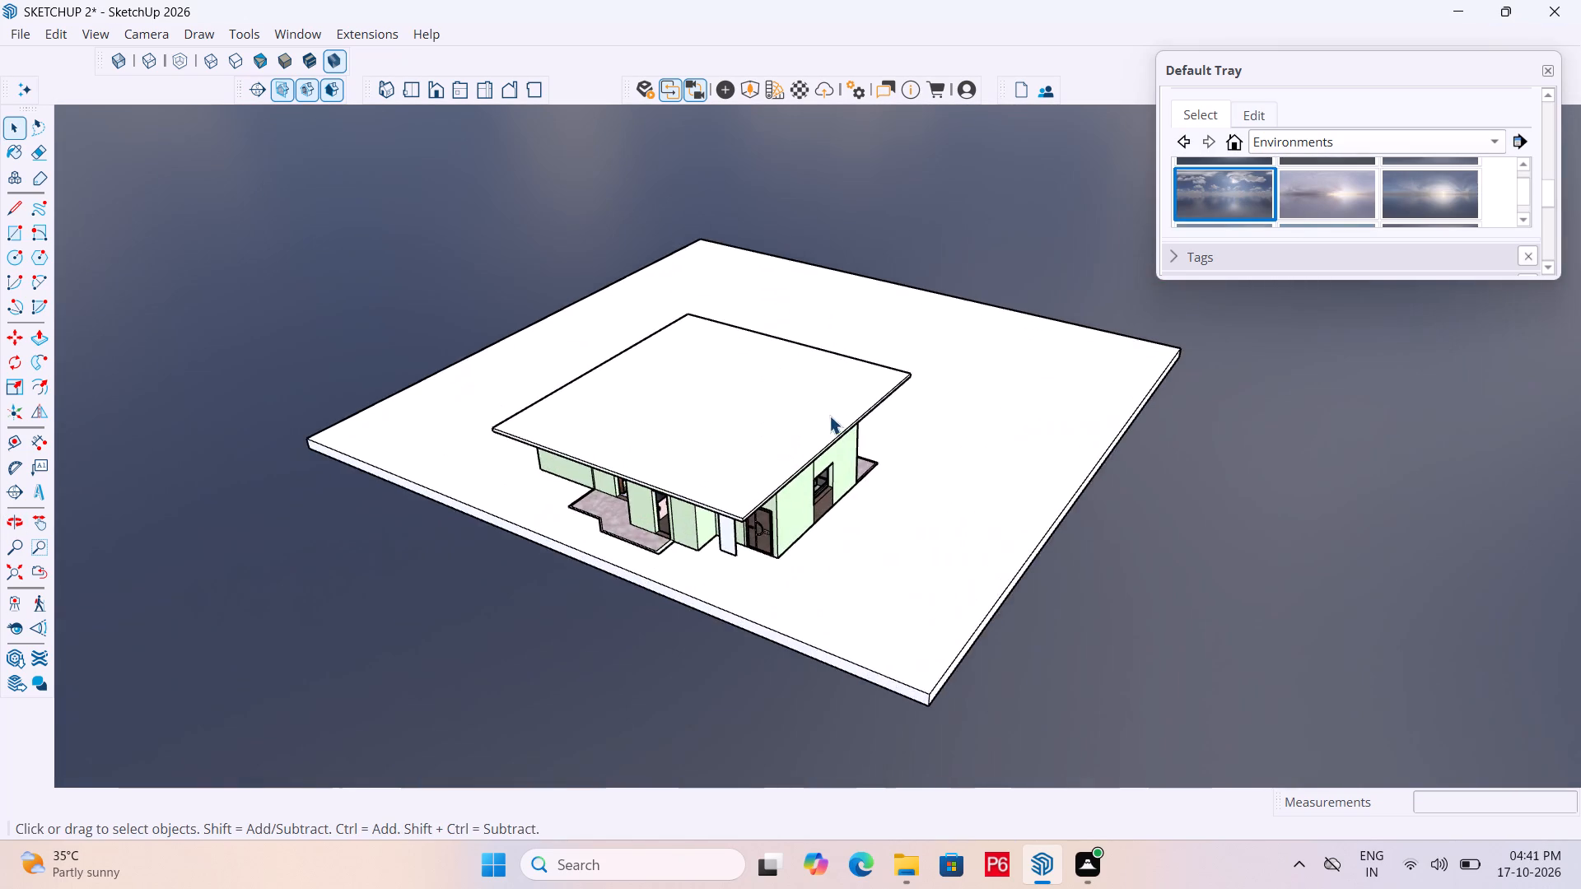
pyautogui.moveTo(847, 359); pyautogui.dragTo(874, 275, button='middle')
pyautogui.scroll(1, 895, 328)
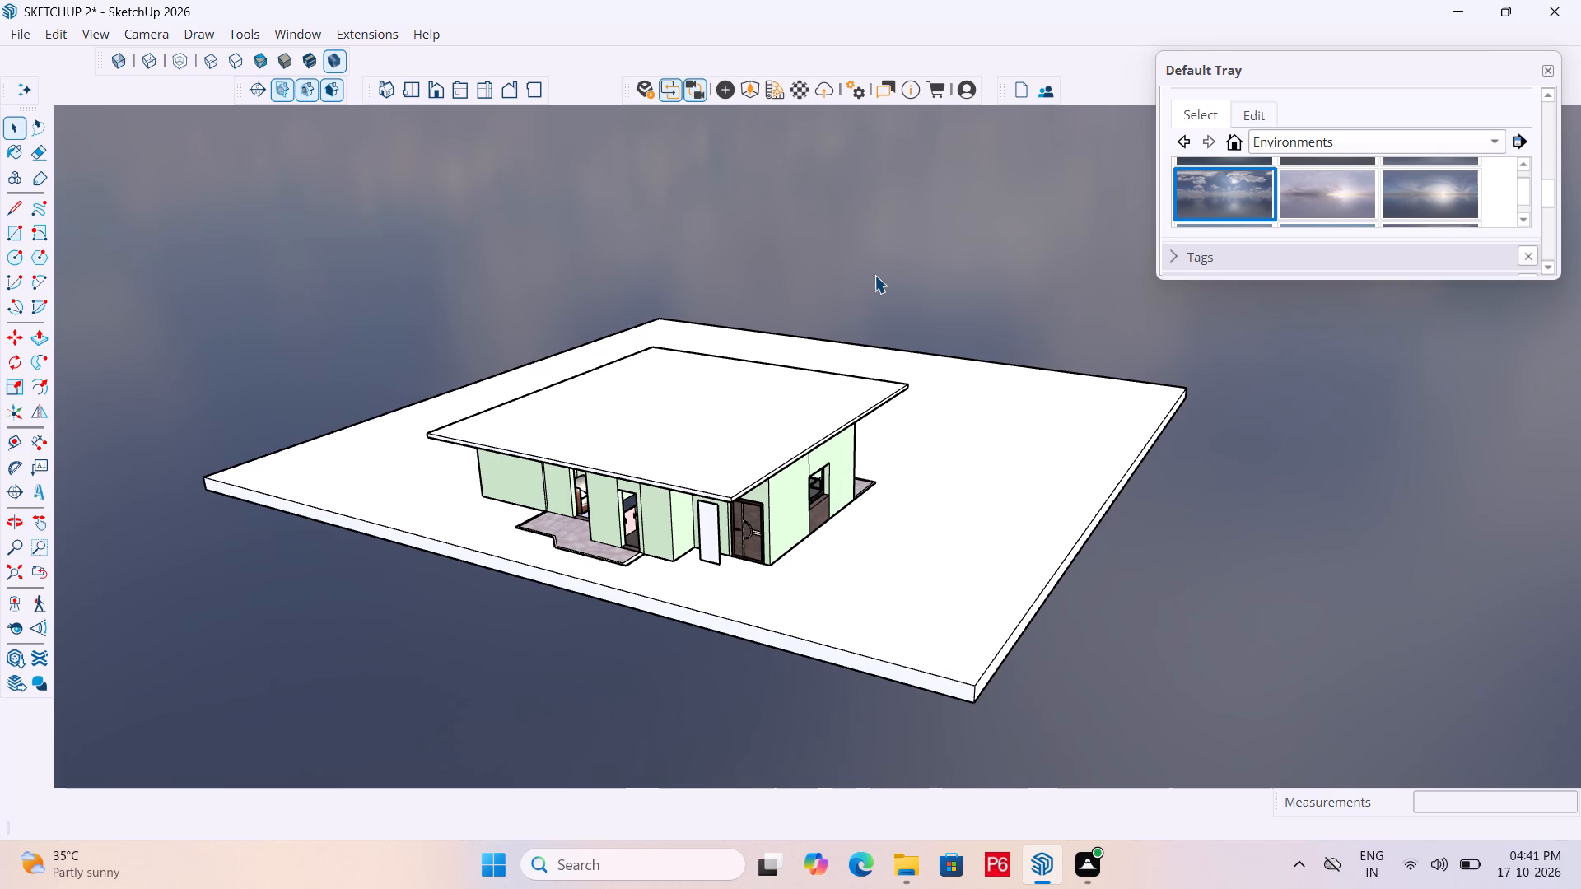
# Save the model.
pyautogui.moveTo(809, 403); pyautogui.dragTo(747, 413, button='middle')
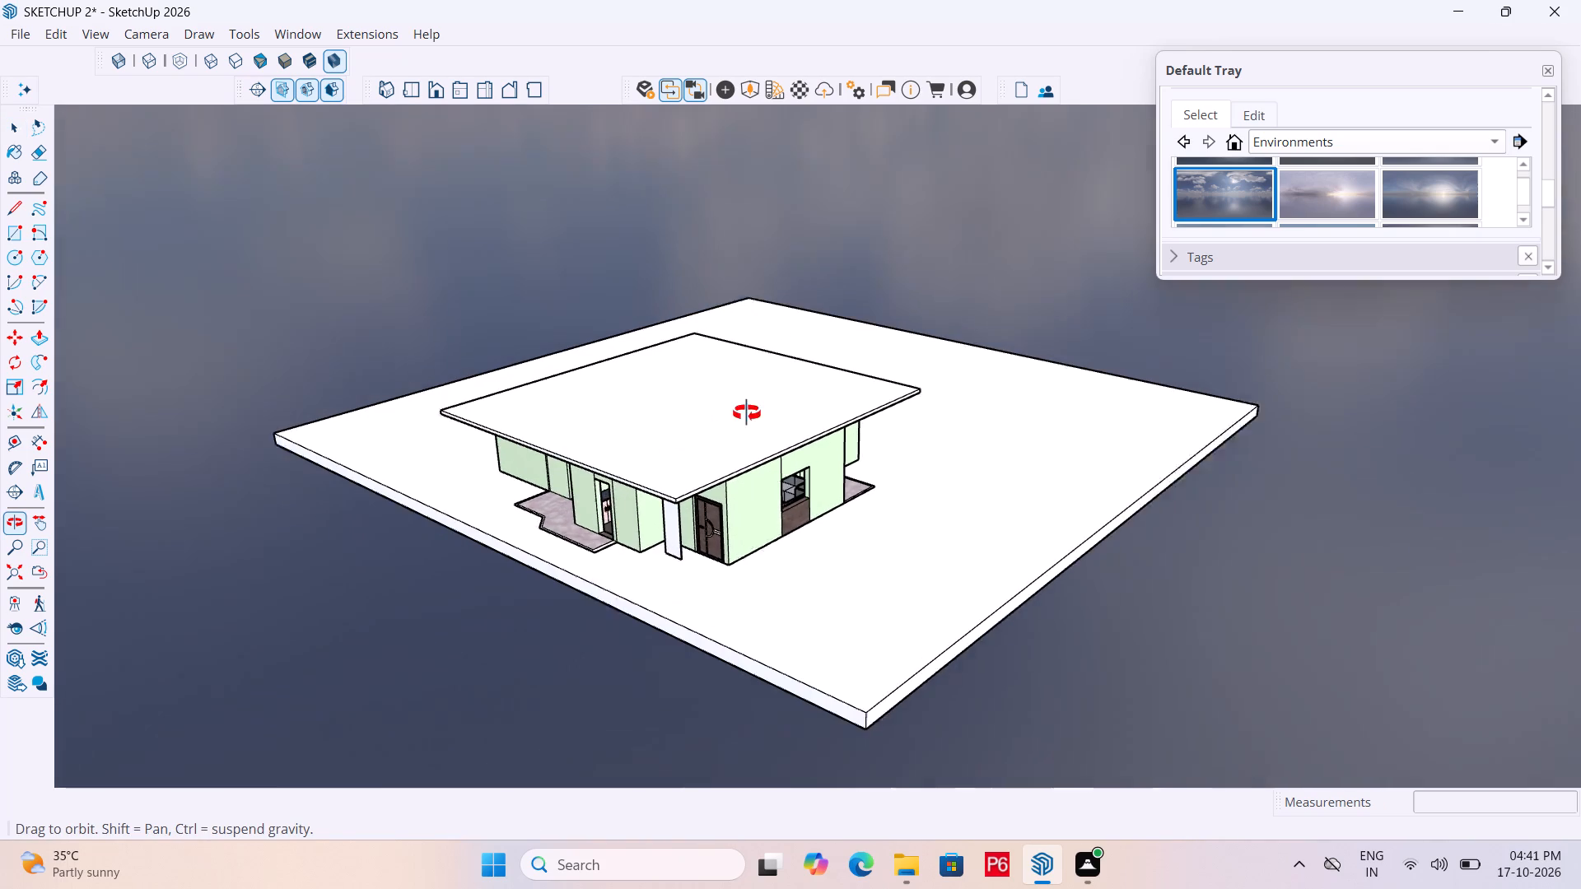
pyautogui.moveTo(747, 413); pyautogui.dragTo(748, 413, button='middle')
pyautogui.click(1268, 524)
pyautogui.hotkey('ctrl', 's')
pyautogui.hotkey('ctrl', 's')
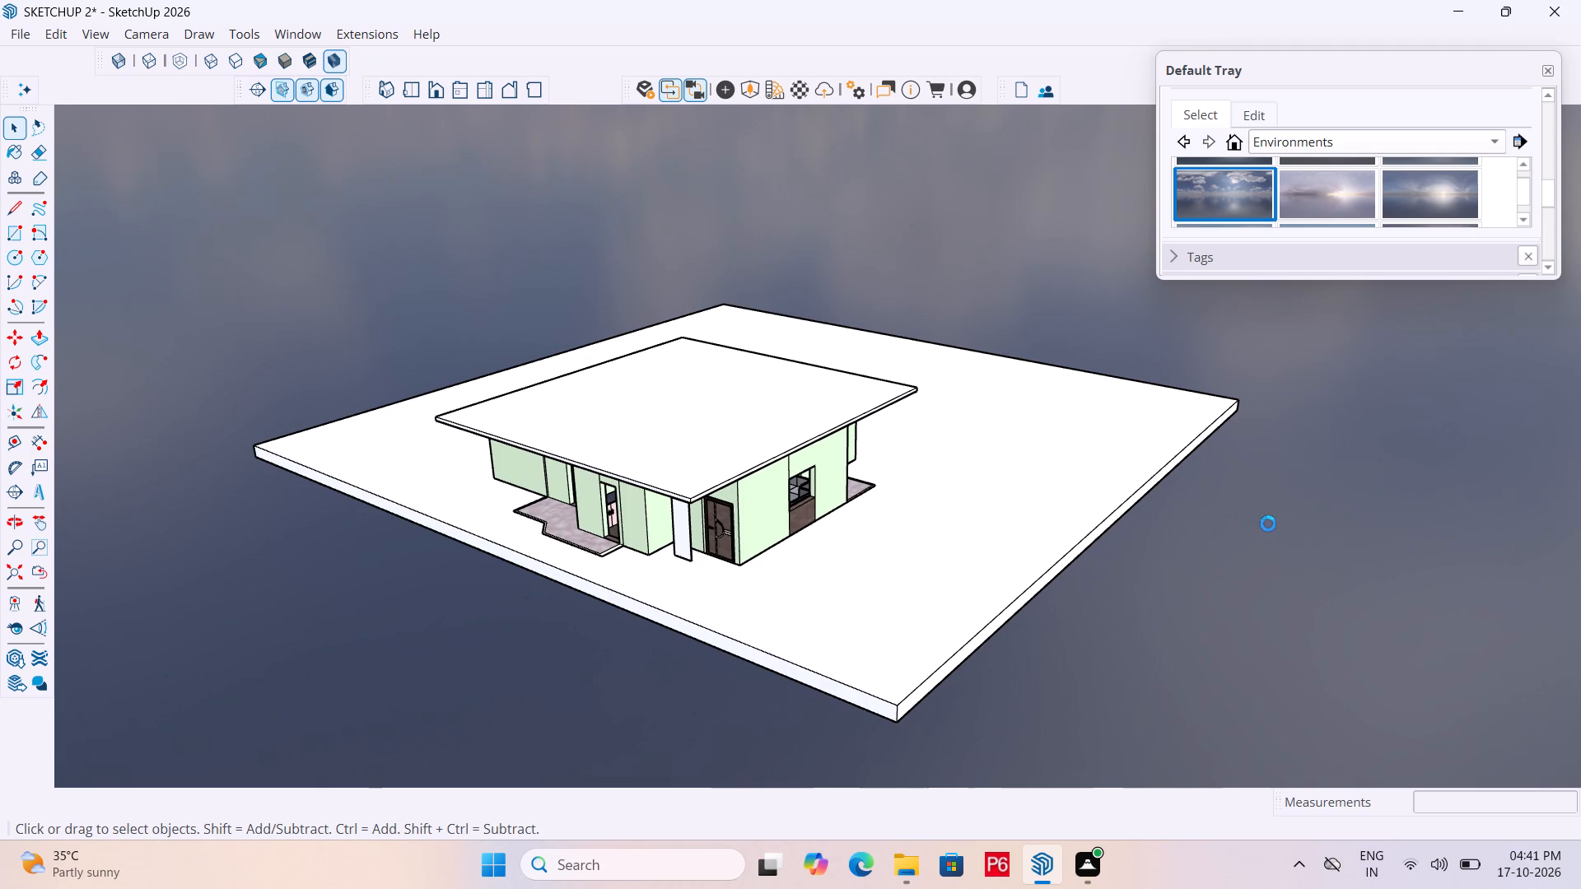
pyautogui.hotkey('ctrl', 's')
pyautogui.hotkey('ctrl', 's')
# Open the house group and push/pull the border face of the long rectangular porch up 4' as a parapet wall.
pyautogui.scroll(-4, 1294, 519)
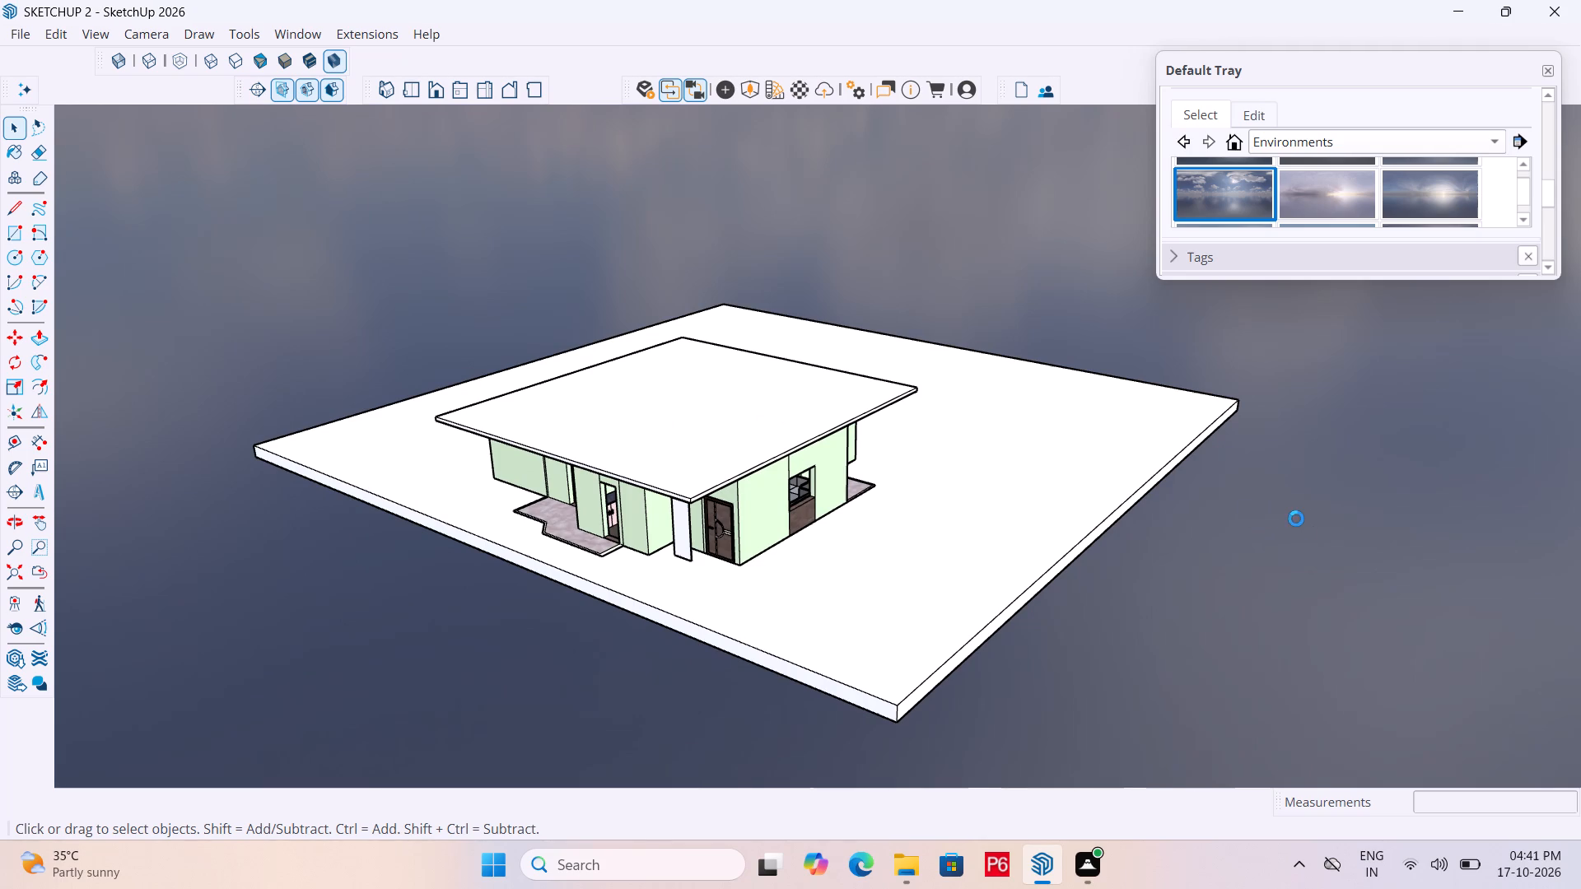
pyautogui.scroll(-2, 1280, 536)
pyautogui.moveTo(1110, 546); pyautogui.dragTo(1110, 545, button='middle')
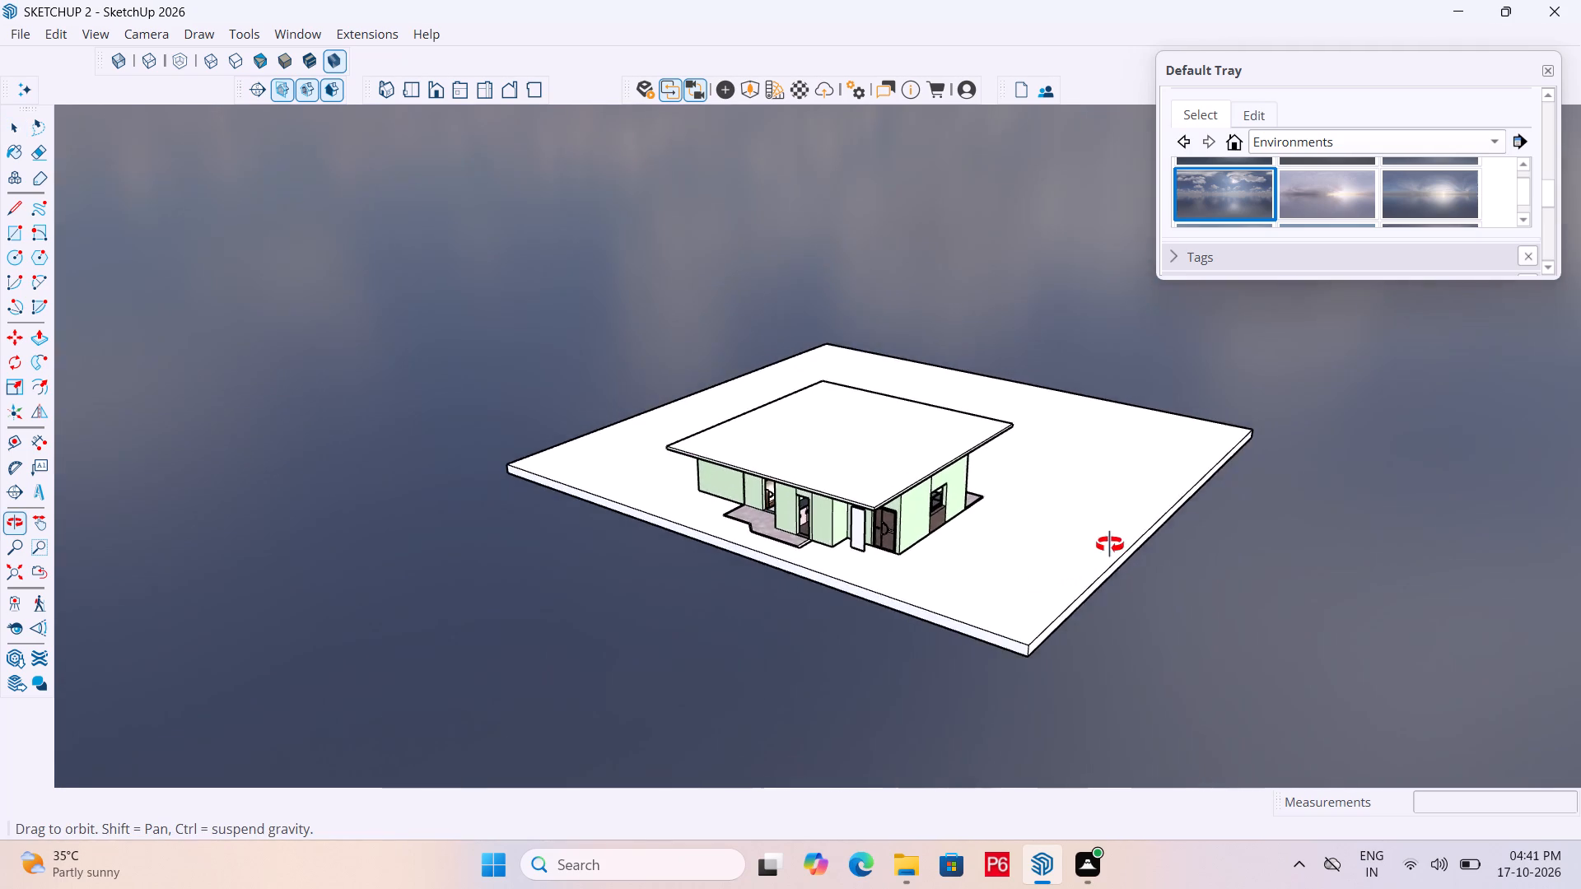
pyautogui.moveTo(1110, 545); pyautogui.dragTo(1175, 520, button='middle')
pyautogui.moveTo(796, 528); pyautogui.dragTo(1358, 482, button='middle')
pyautogui.moveTo(680, 491); pyautogui.dragTo(1365, 534, button='middle')
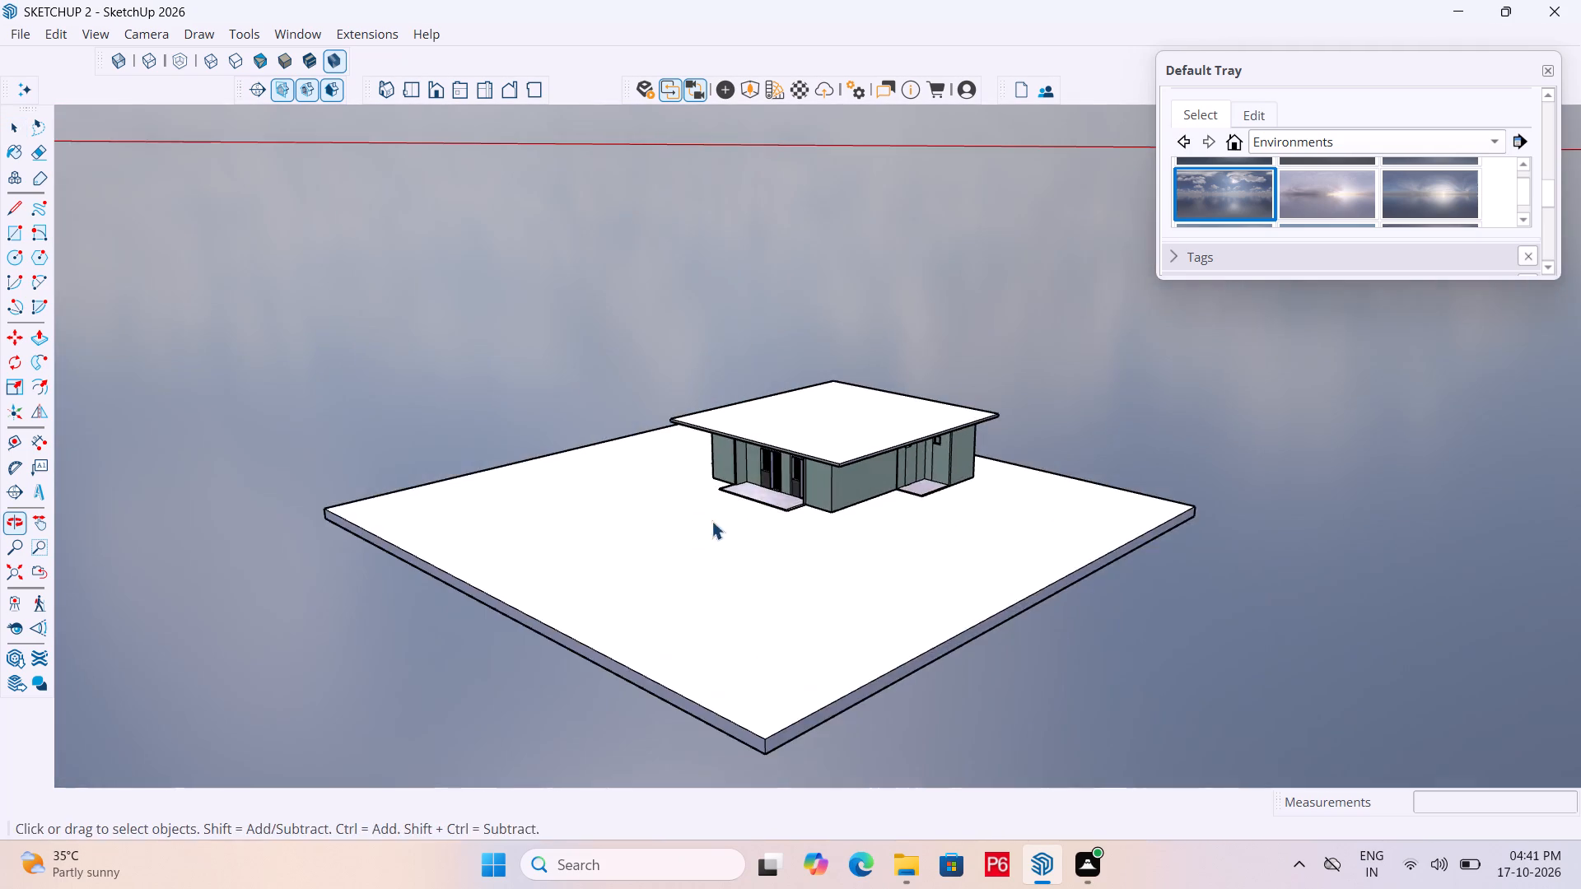
pyautogui.moveTo(674, 520); pyautogui.dragTo(848, 655, button='middle')
pyautogui.scroll(20, 832, 605)
pyautogui.scroll(2, 832, 605)
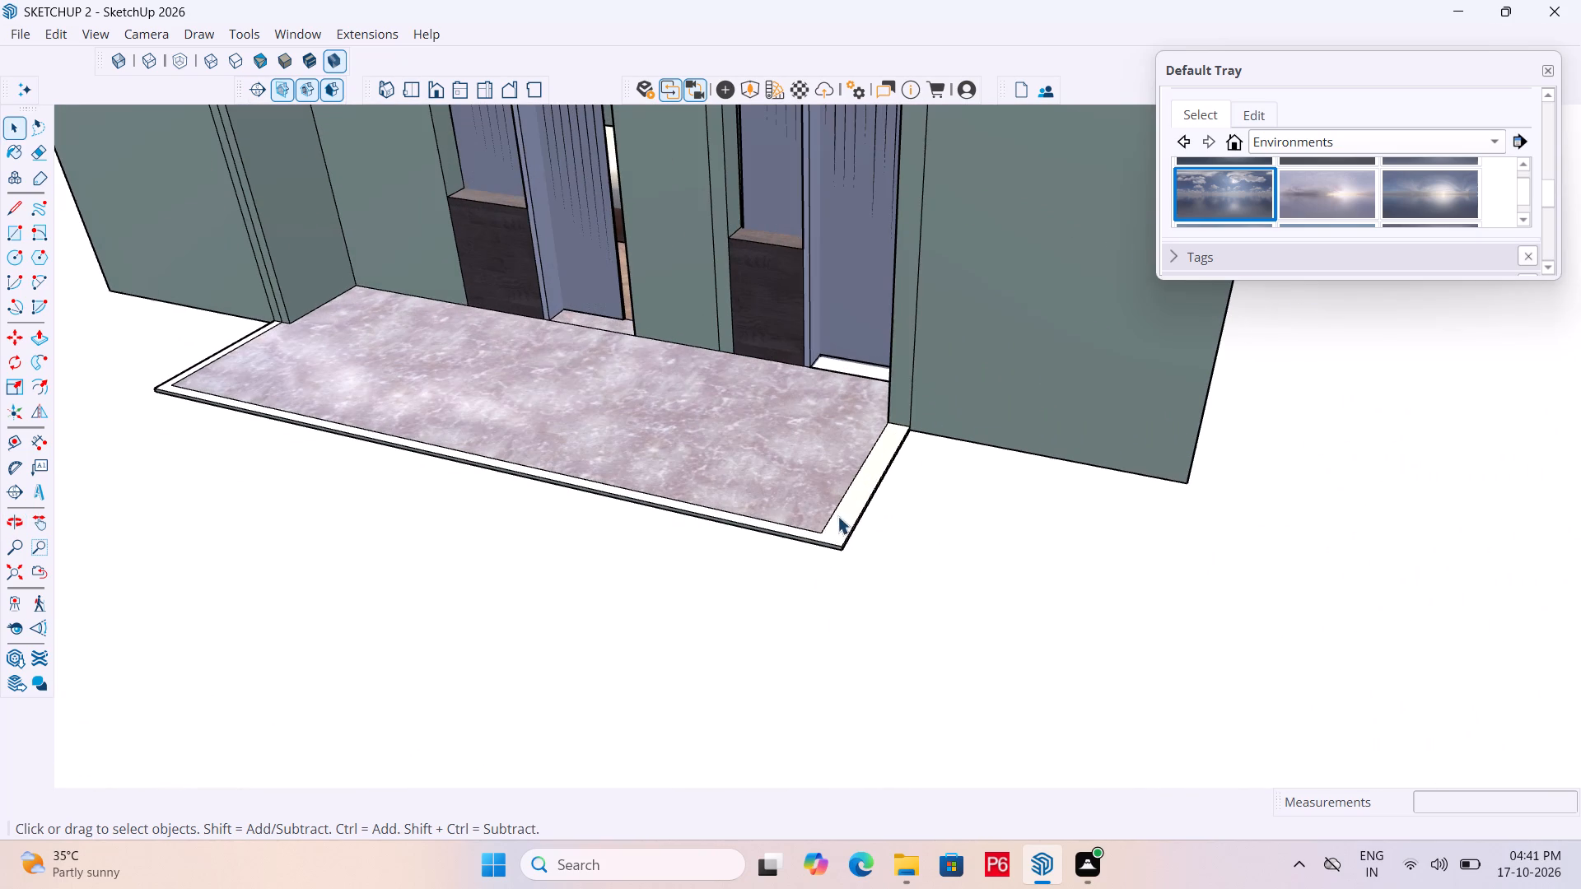
pyautogui.doubleClick(863, 496)
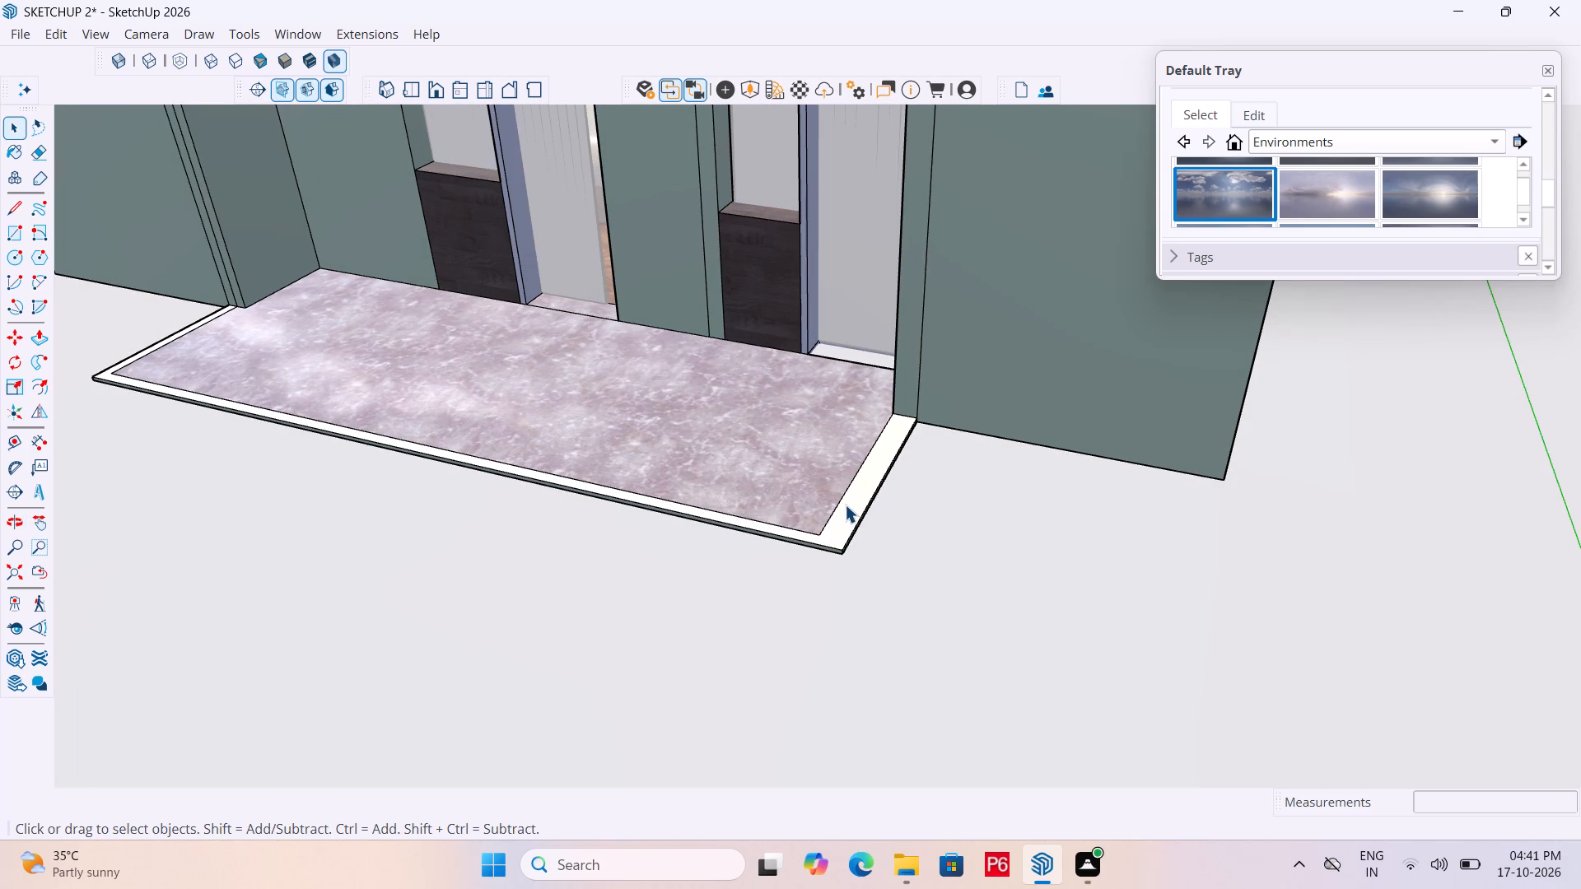
pyautogui.doubleClick(846, 514)
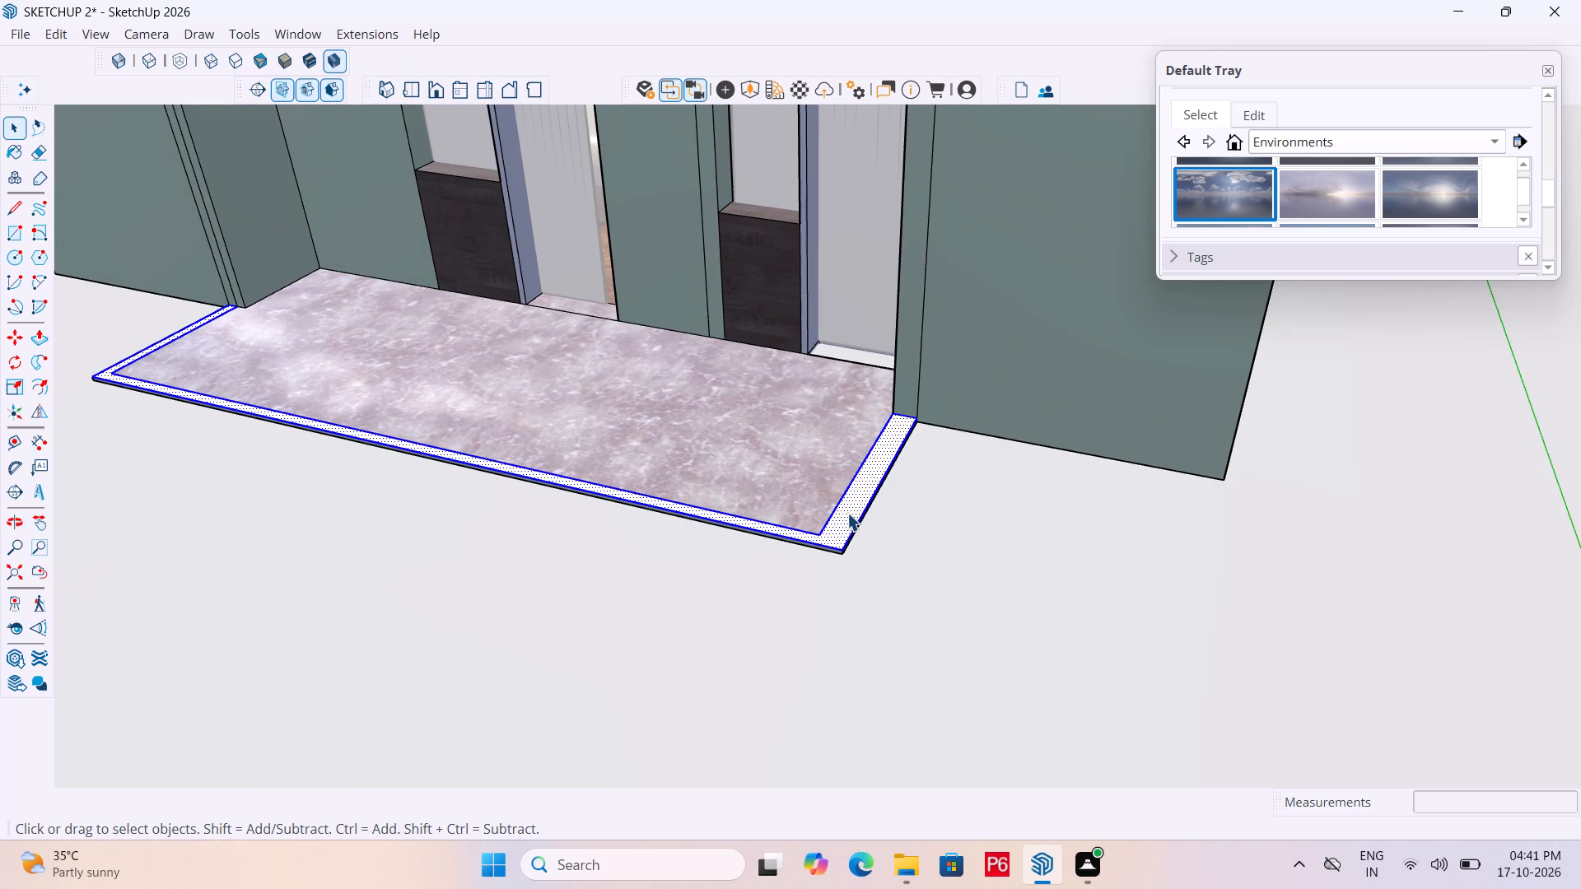
pyautogui.press('p')
pyautogui.click(847, 513)
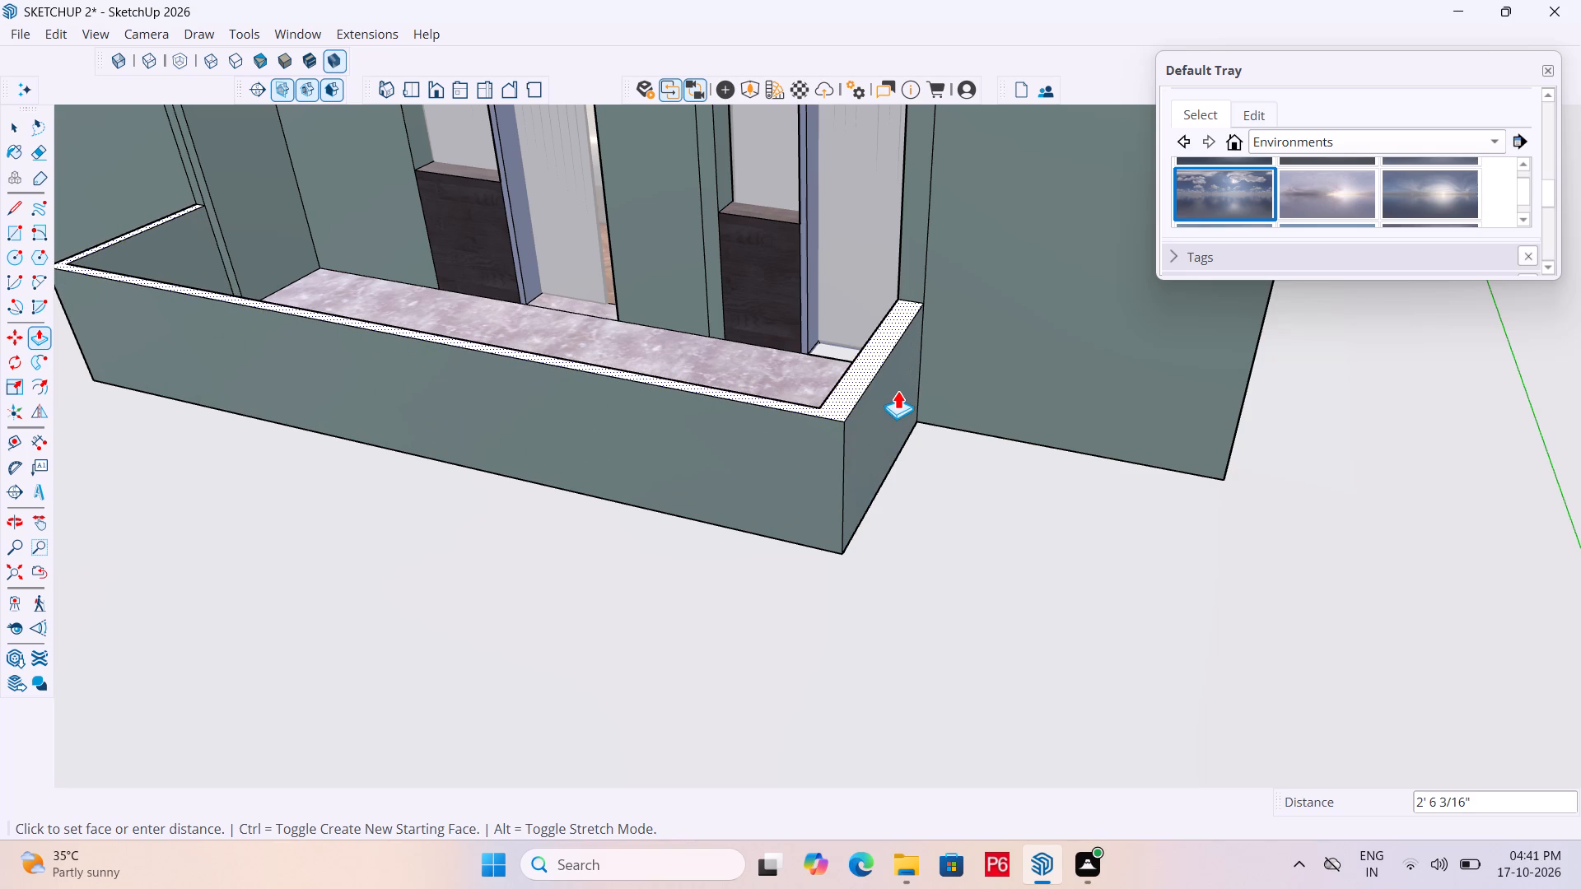
pyautogui.write("4'")
pyautogui.press('Return')
# Repeat the 4' push/pull on the border face of the small rectangular porch.
pyautogui.scroll(-10, 823, 452)
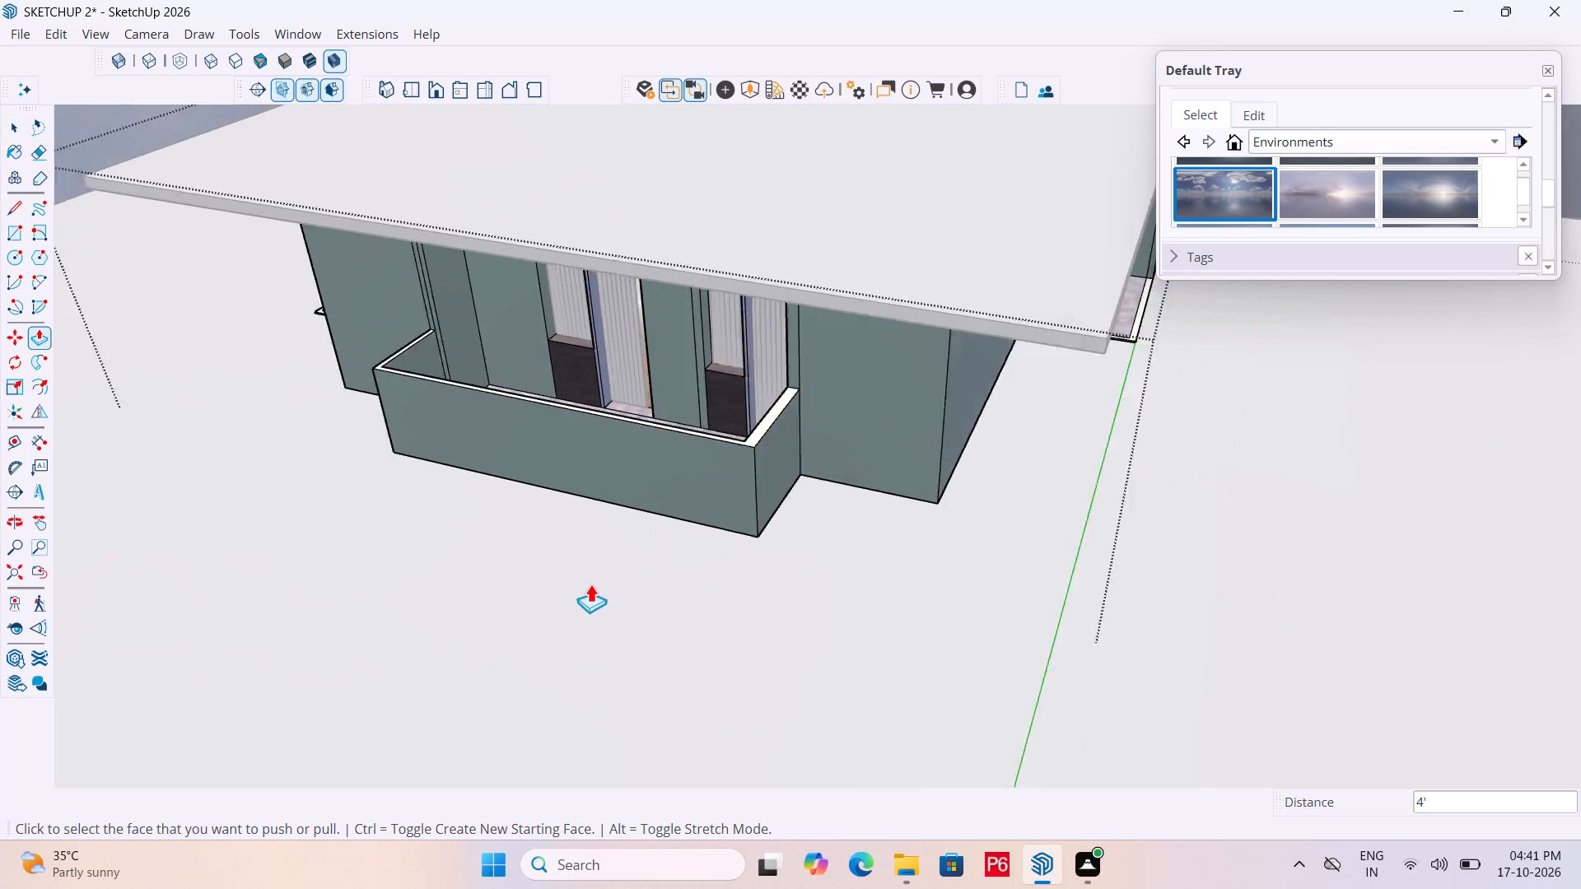
pyautogui.scroll(-2, 590, 584)
pyautogui.moveTo(1112, 570); pyautogui.dragTo(517, 583, button='middle')
pyautogui.scroll(8, 1022, 491)
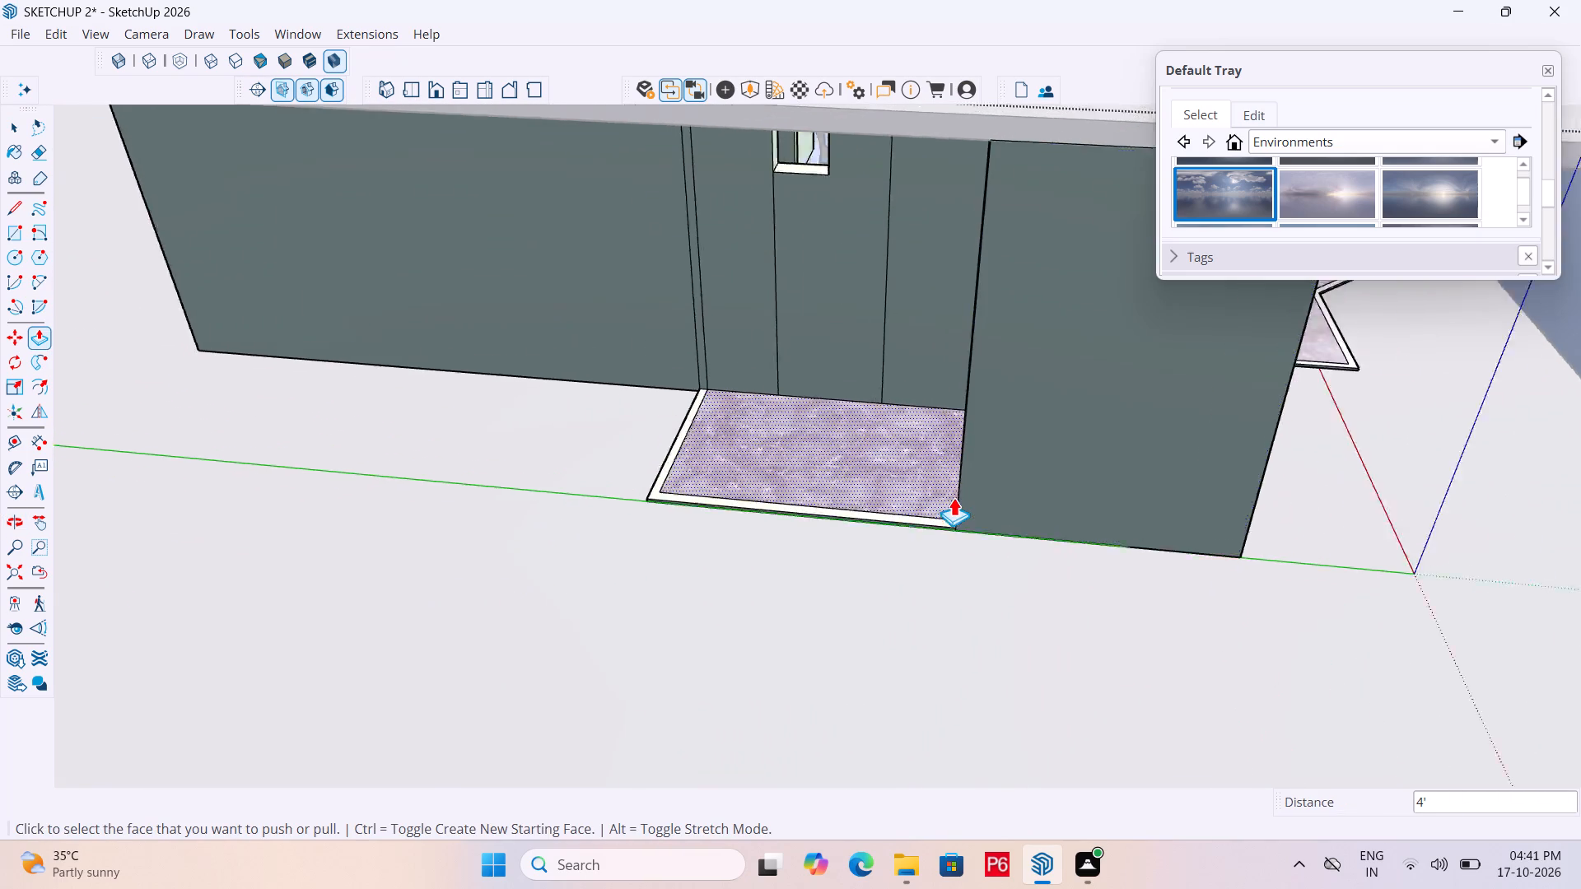
pyautogui.scroll(8, 954, 497)
pyautogui.doubleClick(884, 507)
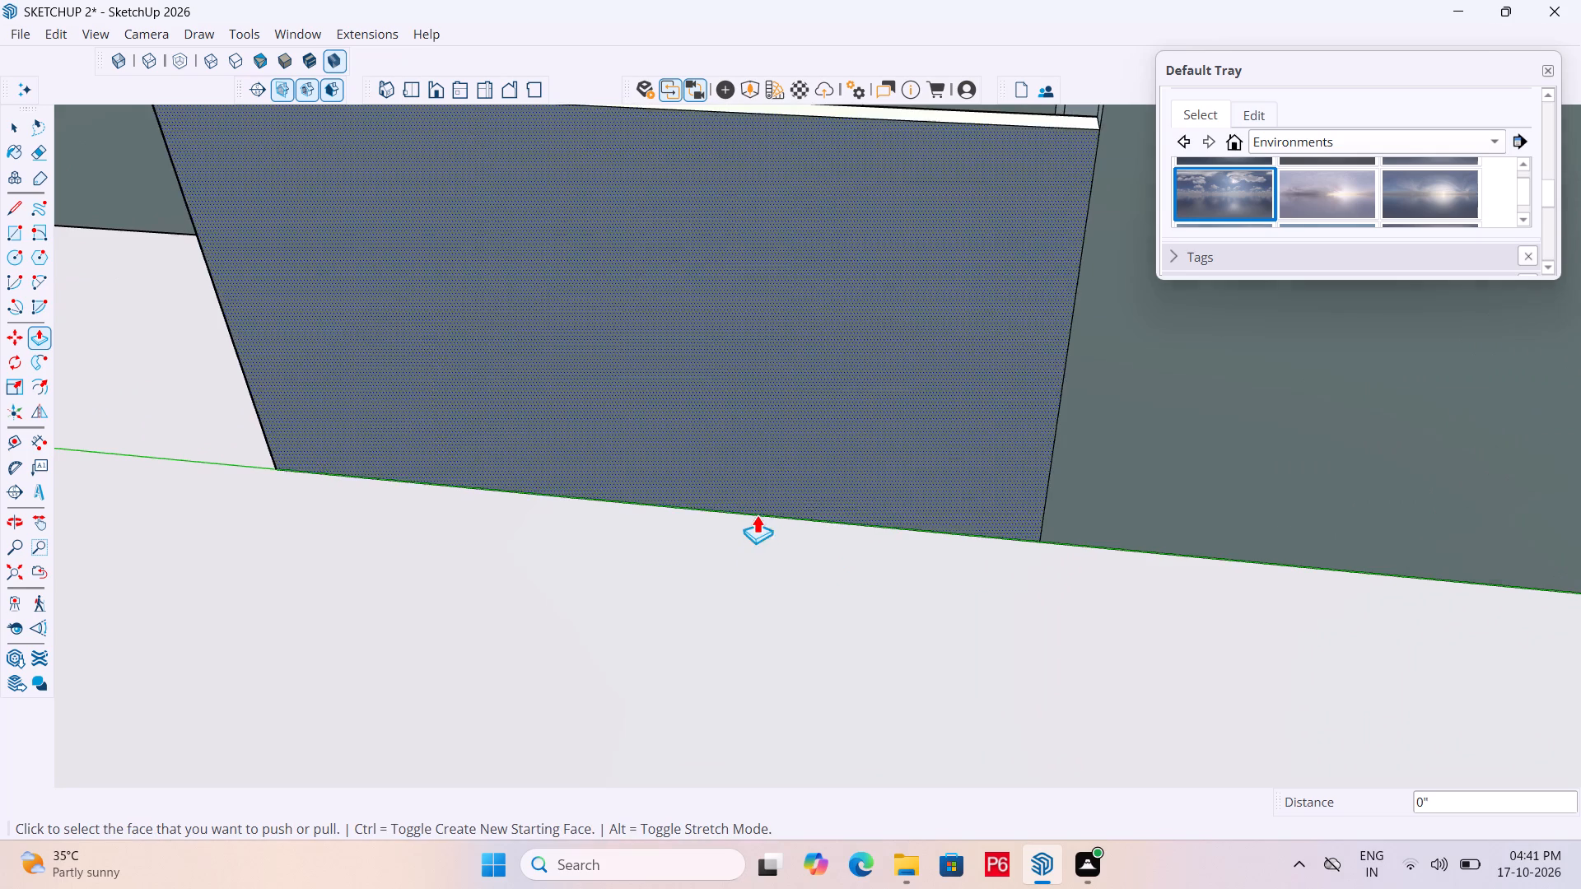
# Repeat the 4' push/pull on the border face of the angled porch.
pyautogui.scroll(-5, 749, 545)
pyautogui.scroll(-8, 619, 557)
pyautogui.scroll(-5, 520, 582)
pyautogui.scroll(-1, 1024, 609)
pyautogui.moveTo(1024, 608); pyautogui.dragTo(795, 603, button='middle')
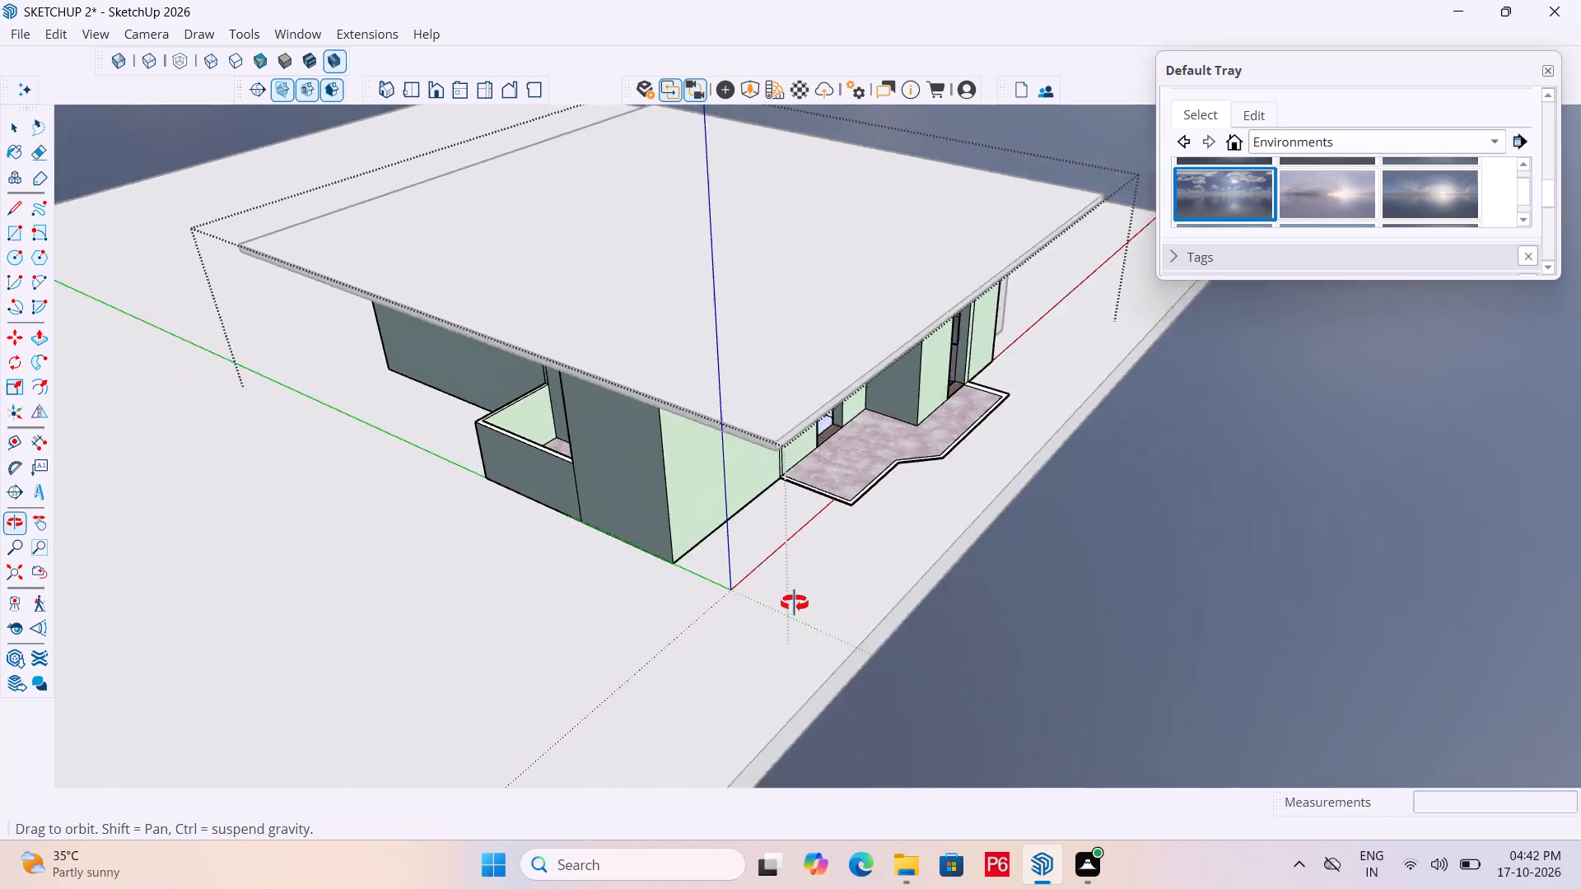
pyautogui.moveTo(795, 603); pyautogui.dragTo(432, 610, button='middle')
pyautogui.moveTo(1227, 569); pyautogui.dragTo(1368, 593, button='middle')
pyautogui.scroll(8, 1011, 477)
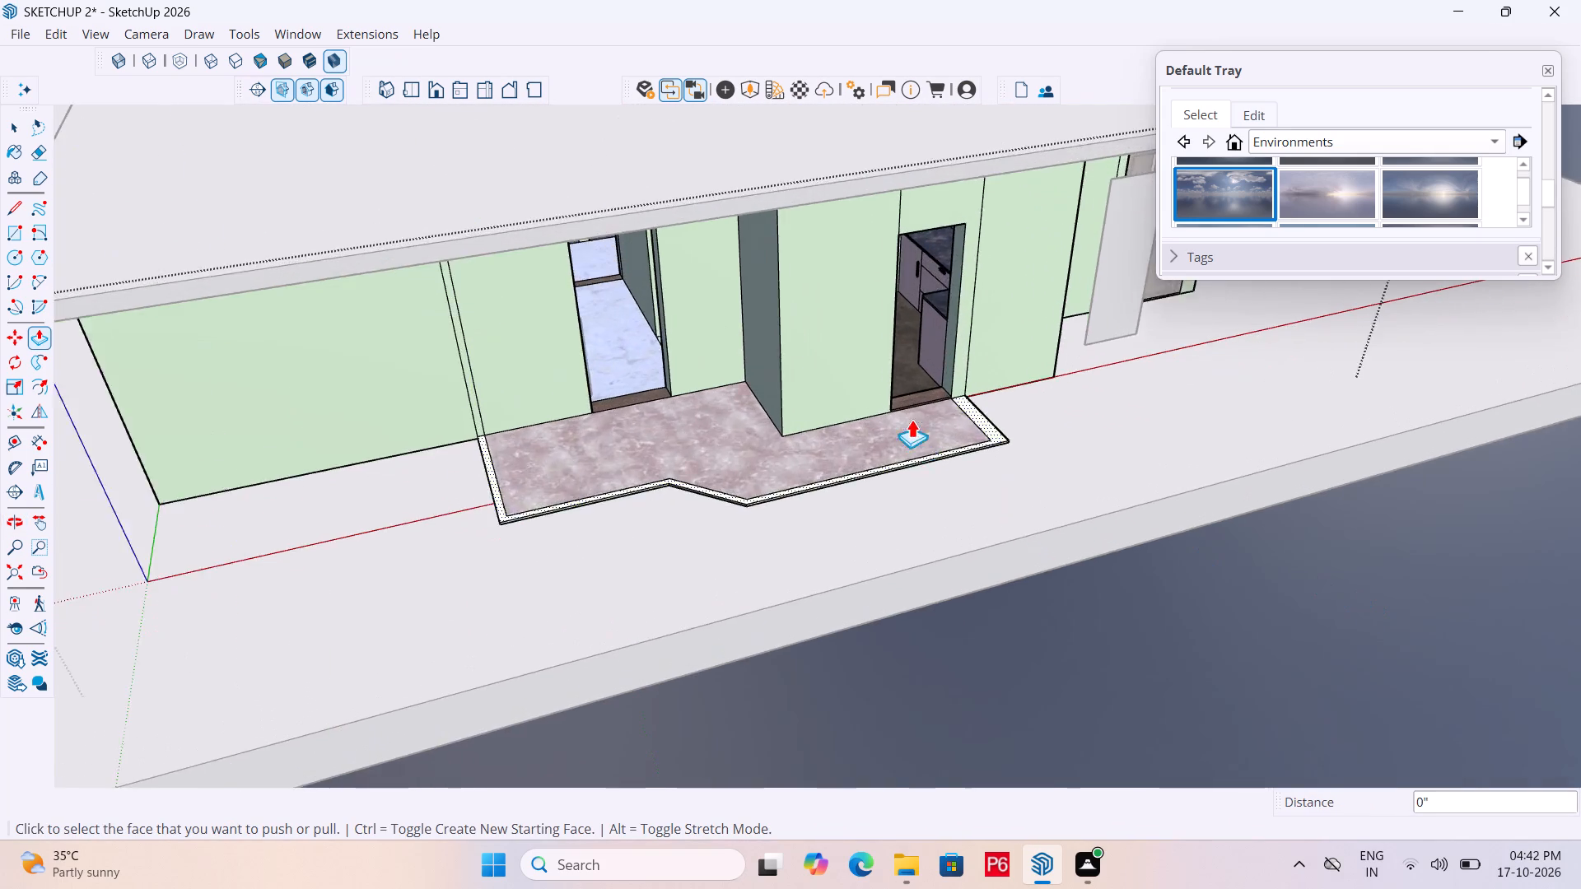
pyautogui.scroll(9, 912, 419)
pyautogui.doubleClick(1100, 465)
# Save the model with the new porch parapets.
pyautogui.scroll(-6, 958, 528)
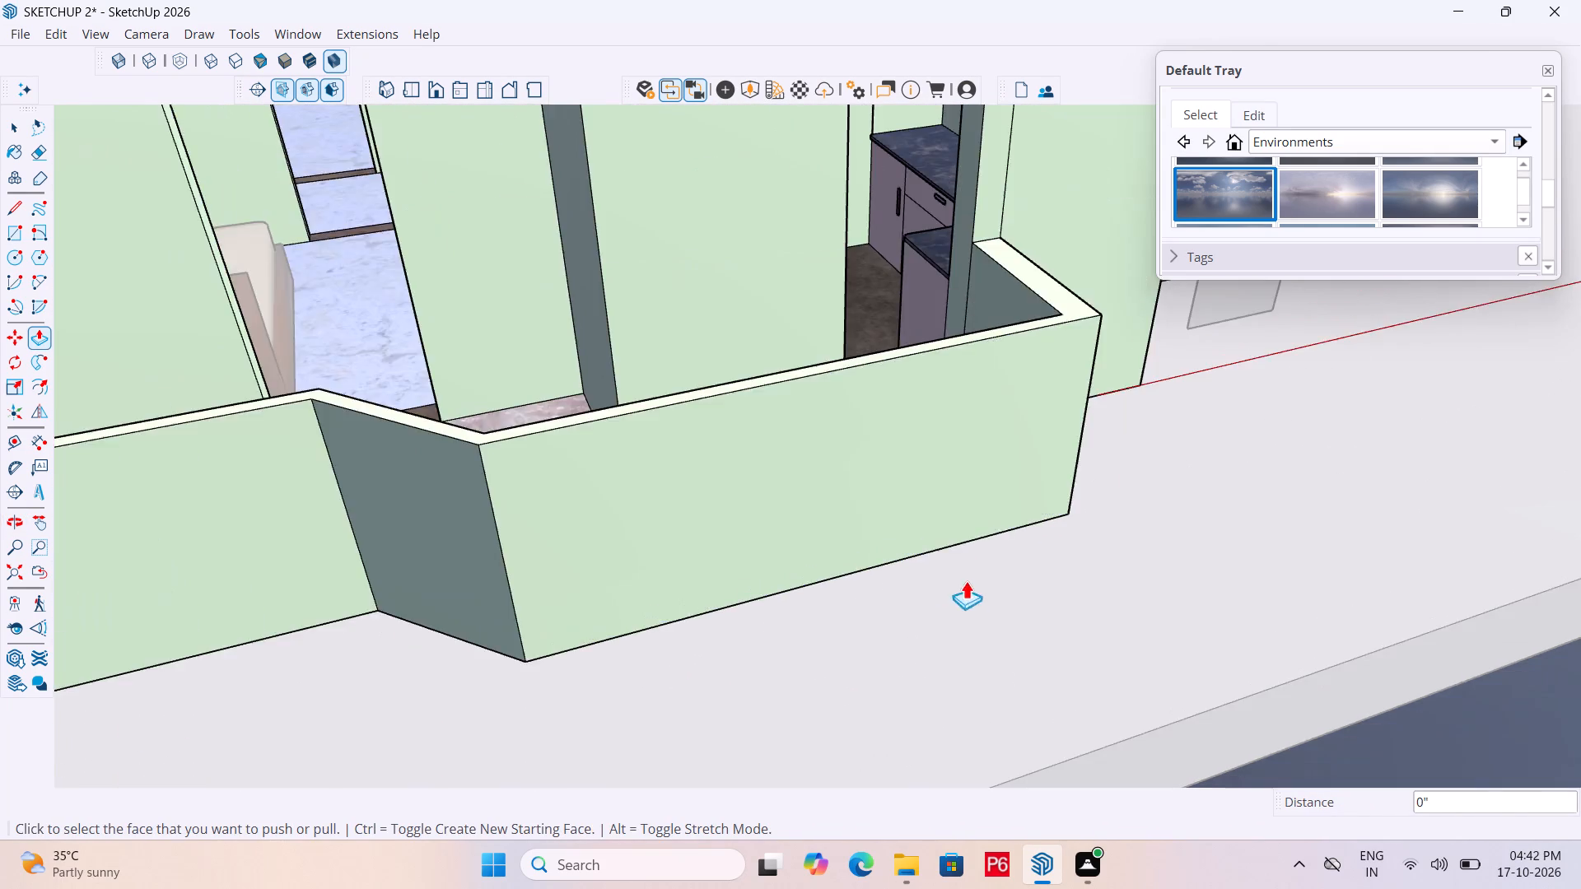
pyautogui.scroll(-7, 966, 580)
pyautogui.scroll(-1, 1310, 528)
pyautogui.moveTo(1310, 528); pyautogui.dragTo(1130, 478, button='middle')
pyautogui.scroll(-4, 918, 529)
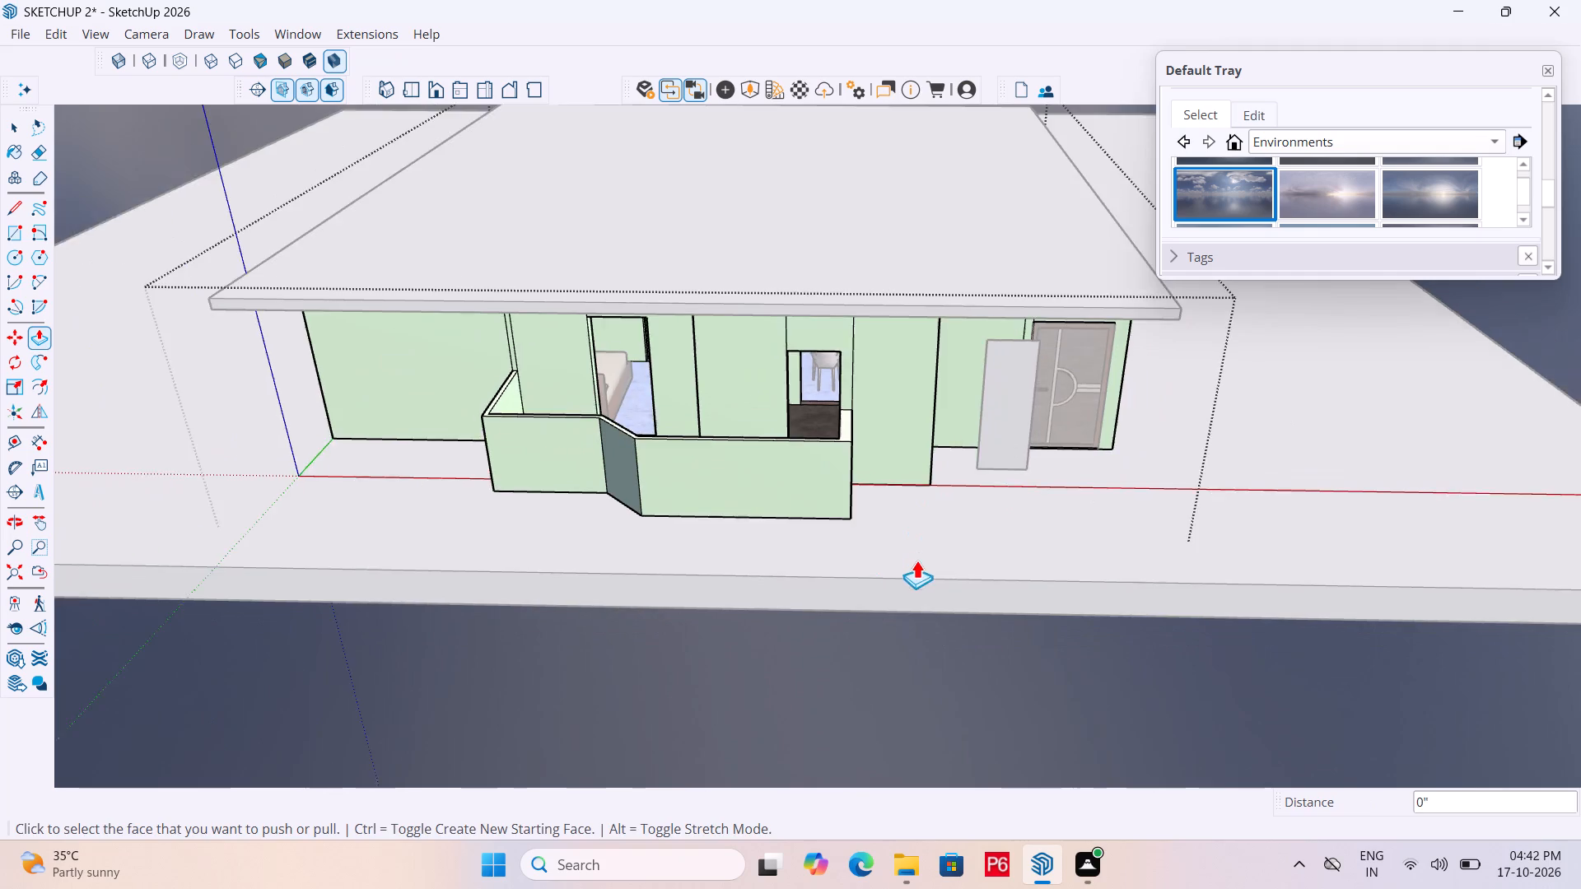
pyautogui.moveTo(957, 546); pyautogui.dragTo(921, 548, button='middle')
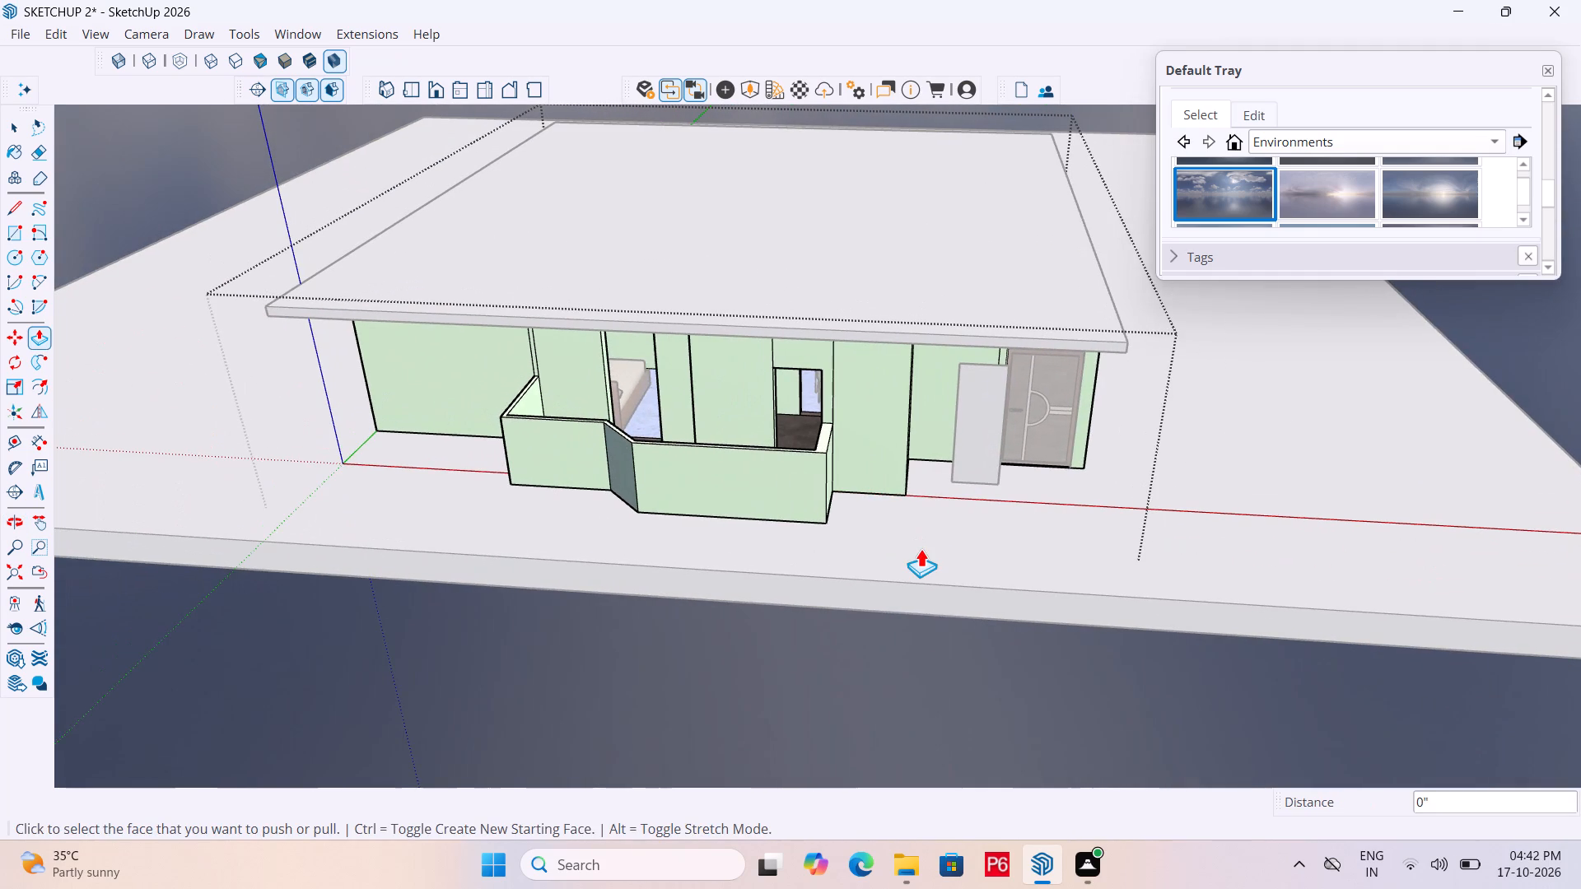
pyautogui.hotkey('ctrl', 's')
pyautogui.hotkey('ctrl', 's')
pyautogui.hotkey('ctrl', 's')
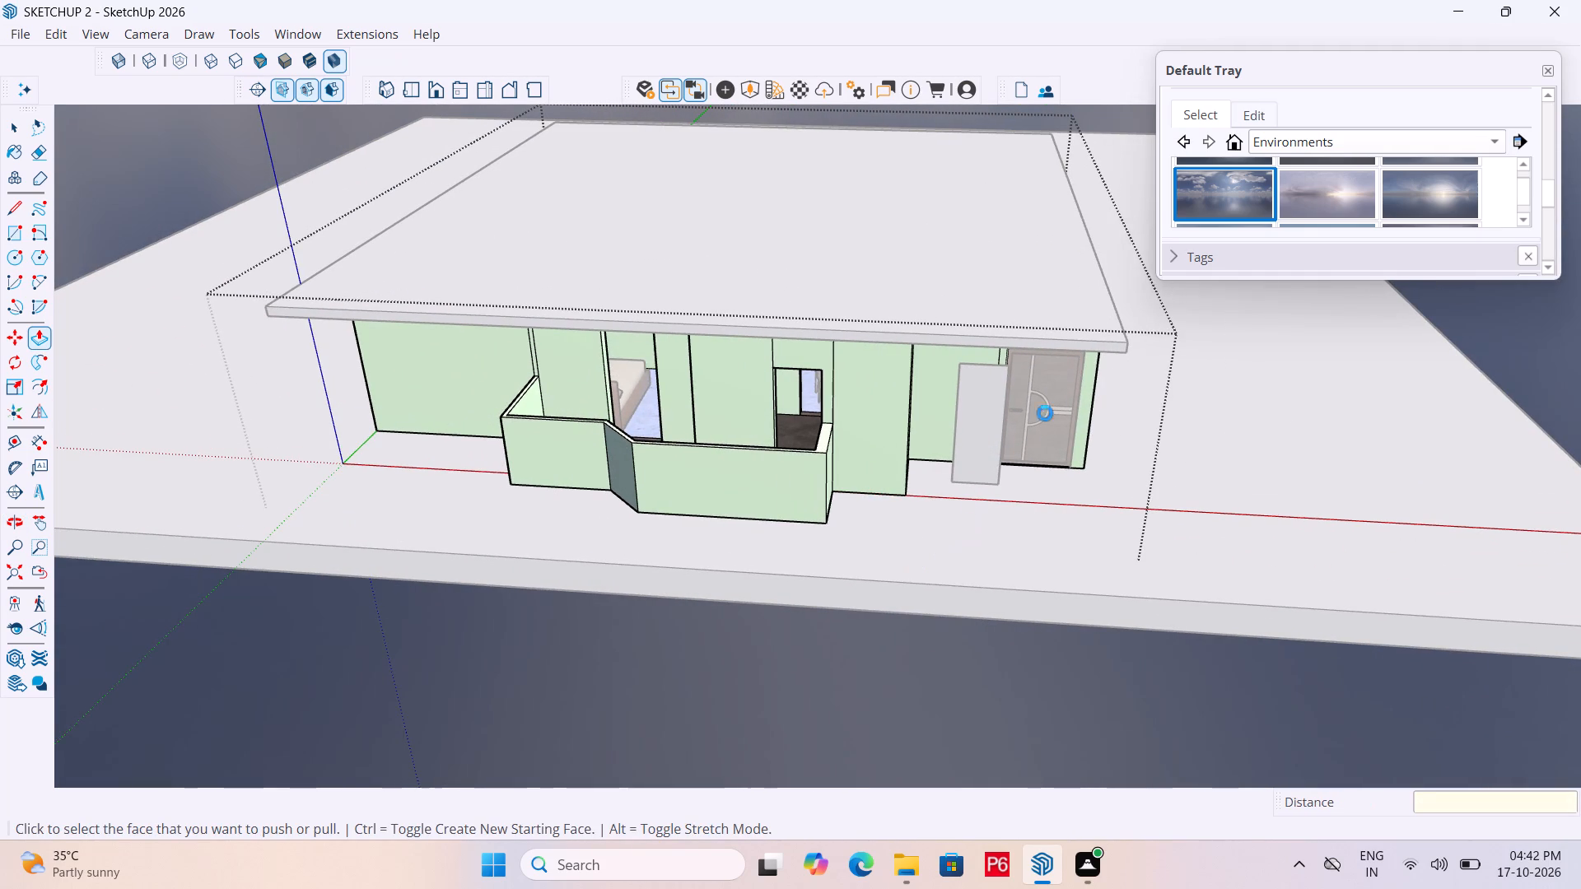
# Leave the house group and select the plain white panel beside the entrance door.
pyautogui.scroll(5, 1056, 400)
pyautogui.press('space')
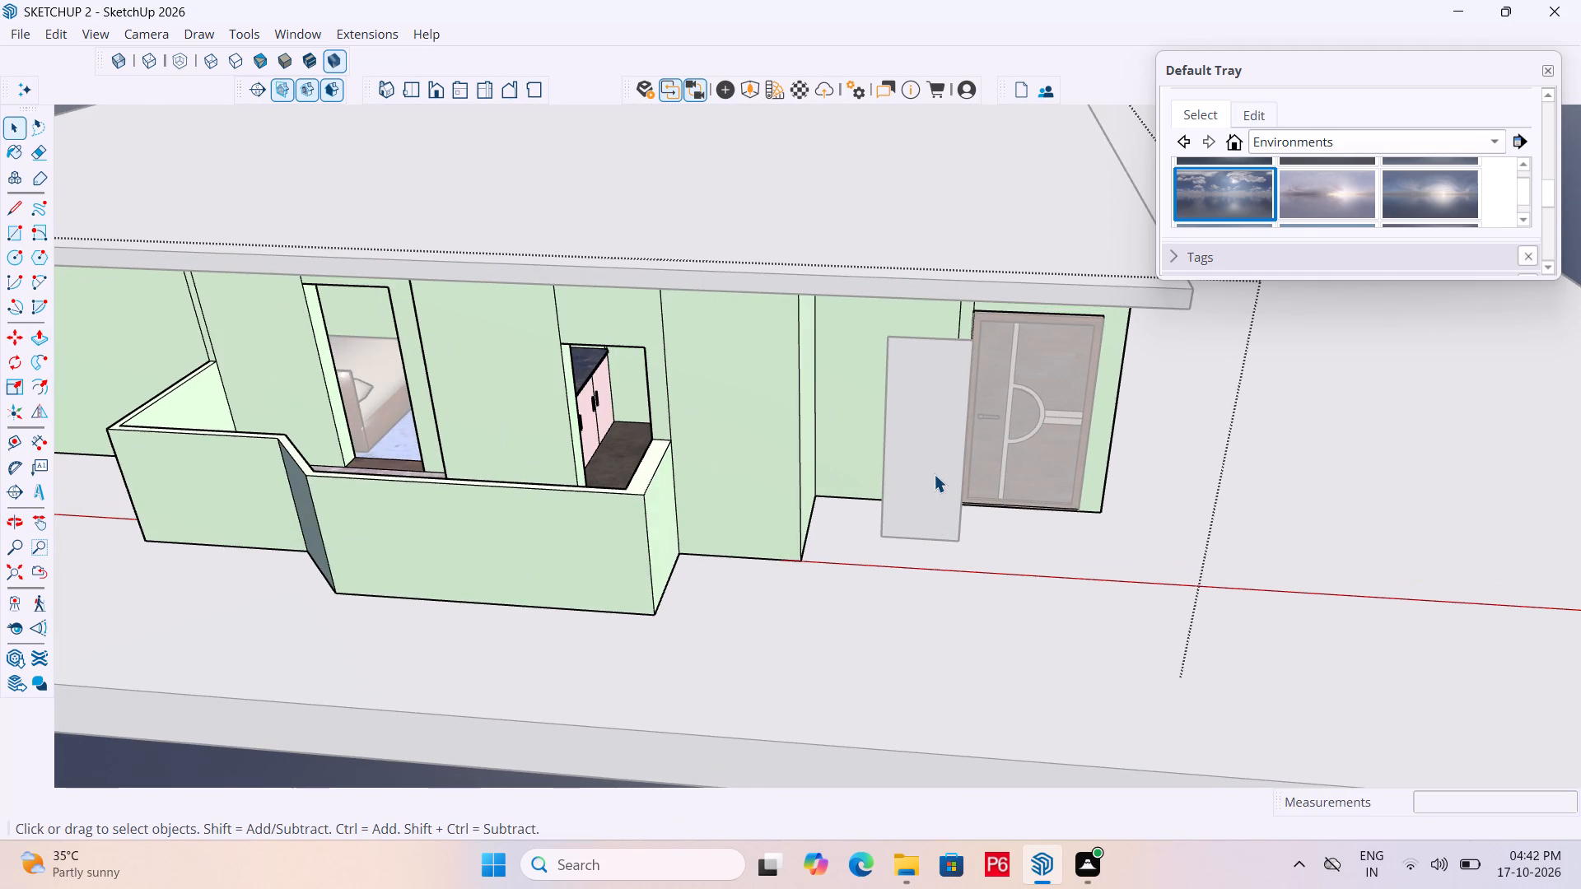
pyautogui.click(934, 474)
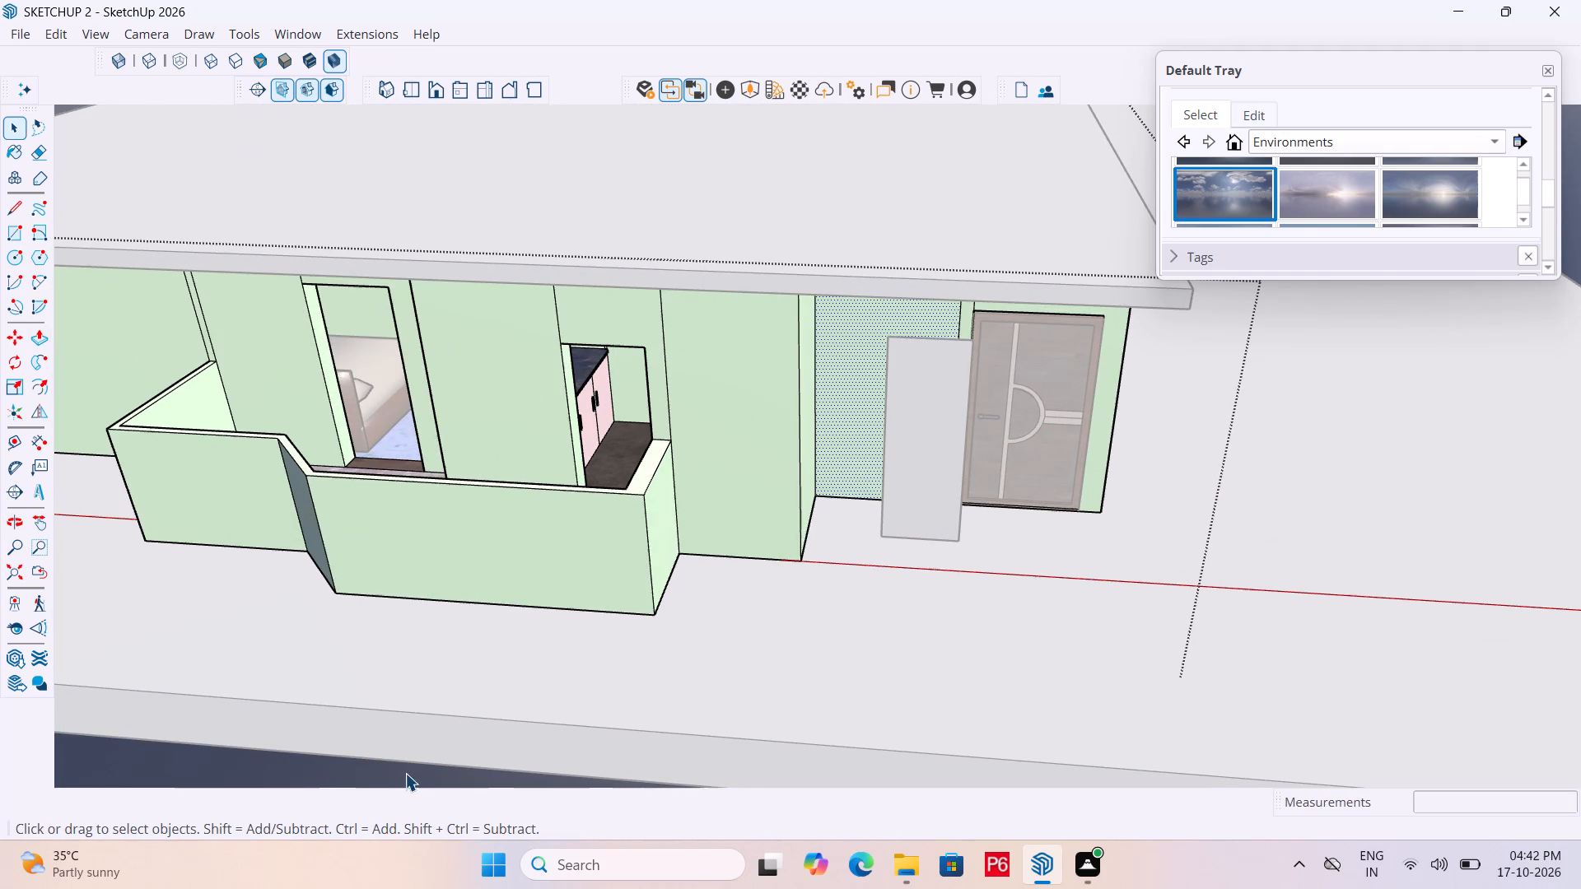
pyautogui.click(405, 773)
pyautogui.click(917, 507)
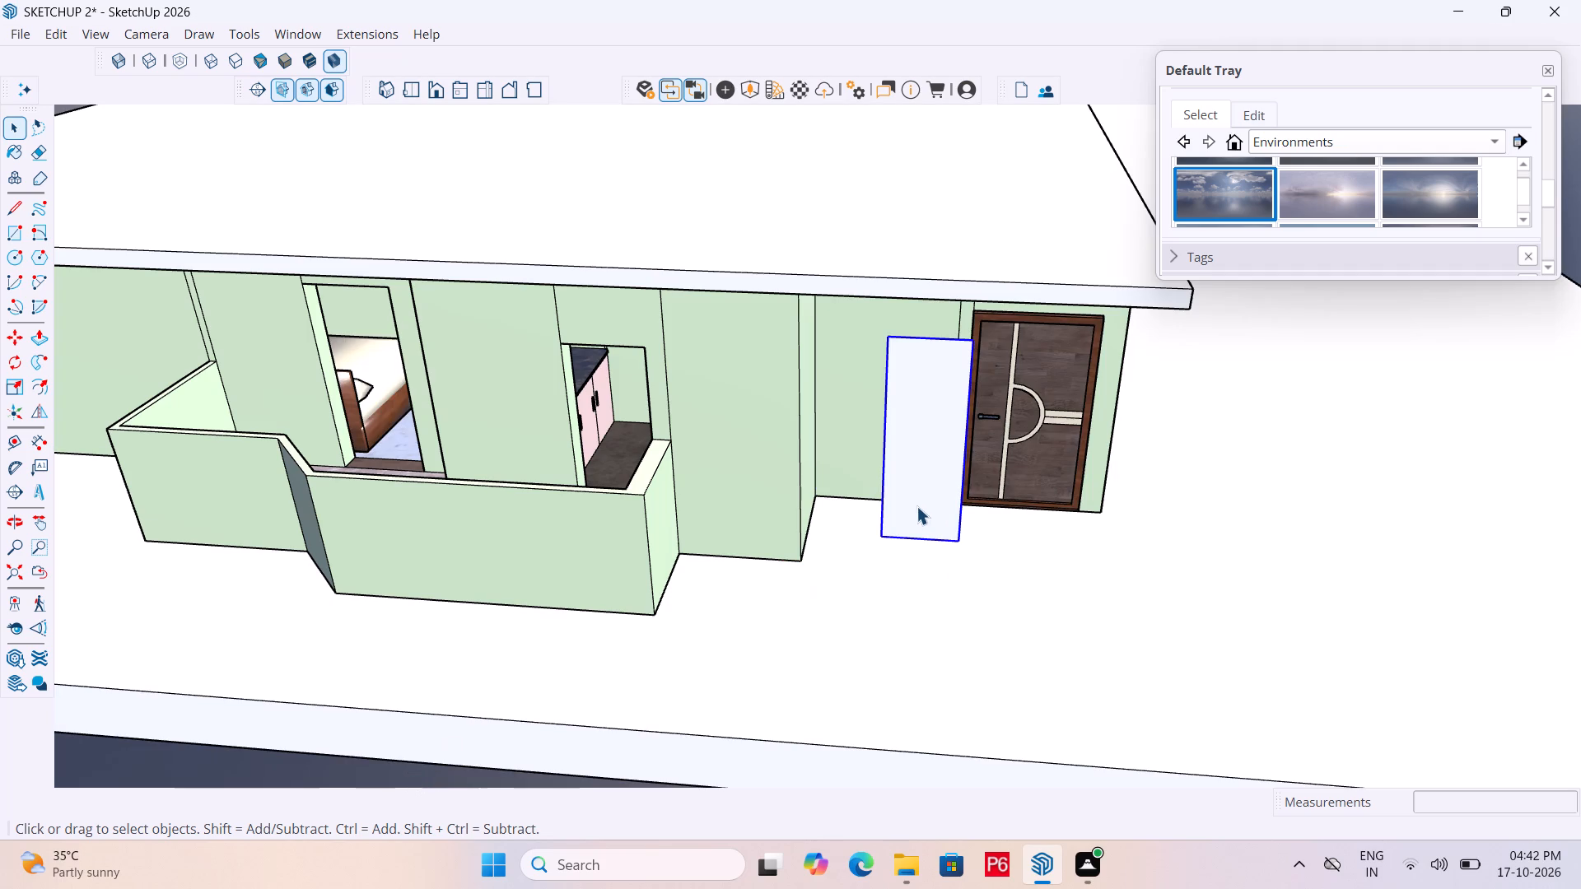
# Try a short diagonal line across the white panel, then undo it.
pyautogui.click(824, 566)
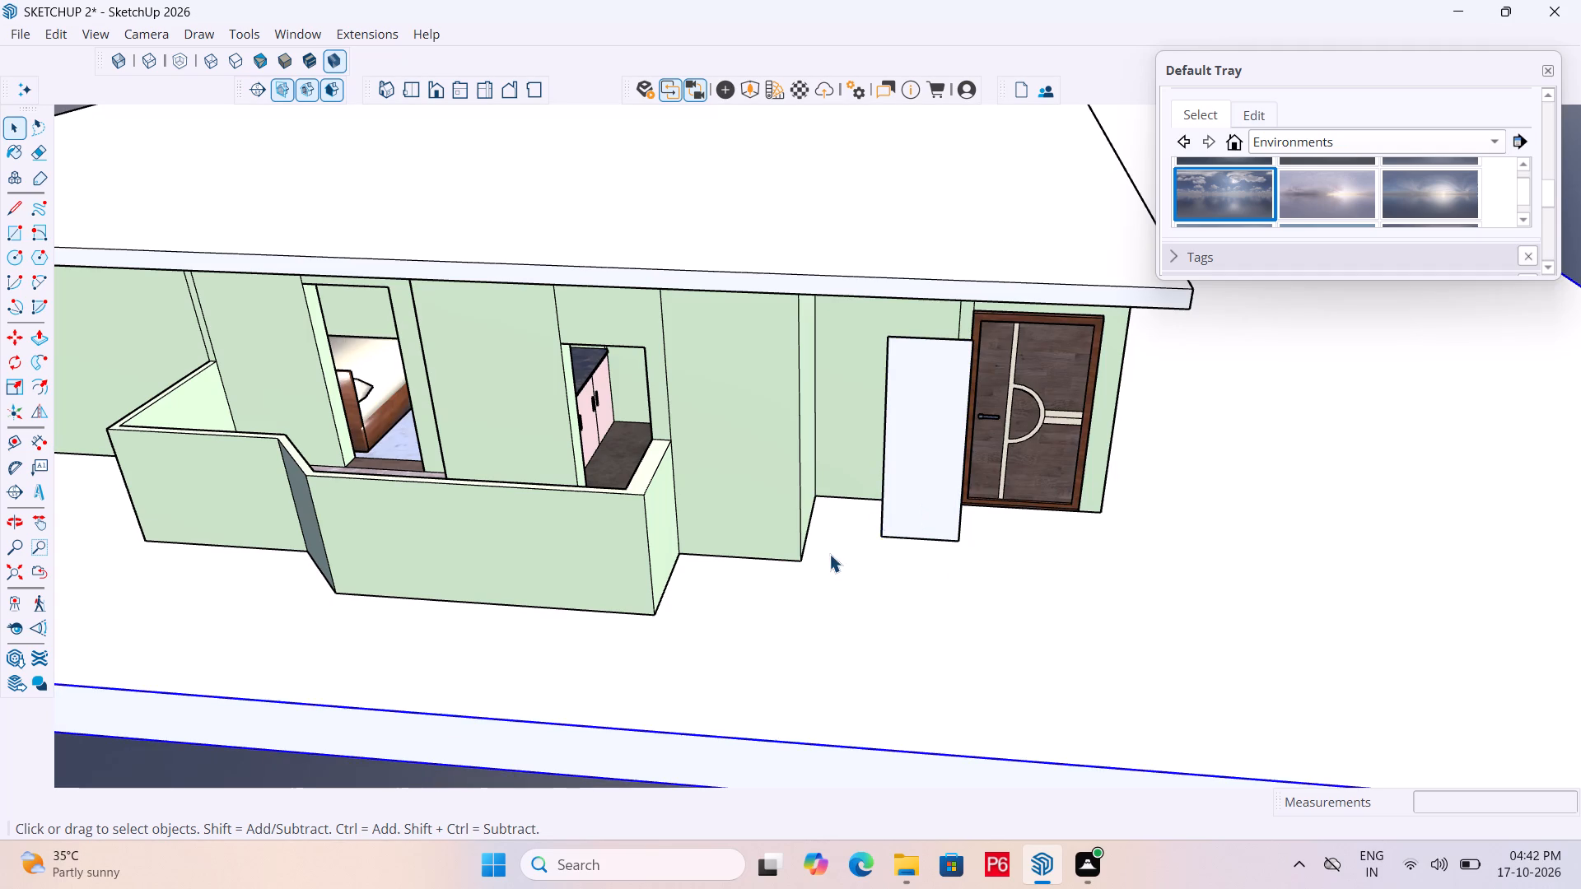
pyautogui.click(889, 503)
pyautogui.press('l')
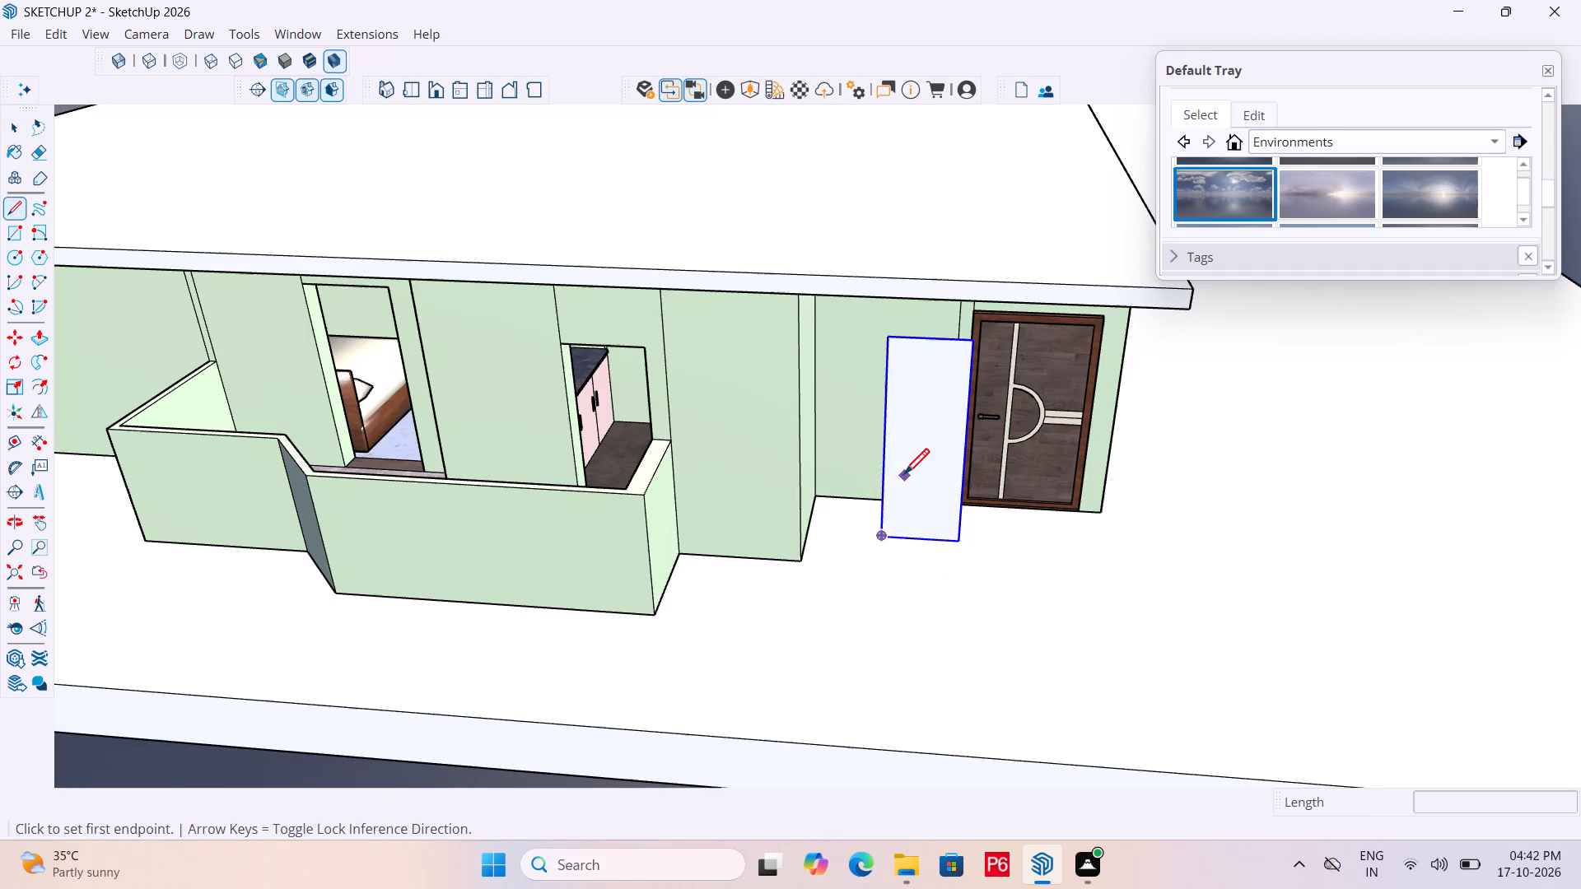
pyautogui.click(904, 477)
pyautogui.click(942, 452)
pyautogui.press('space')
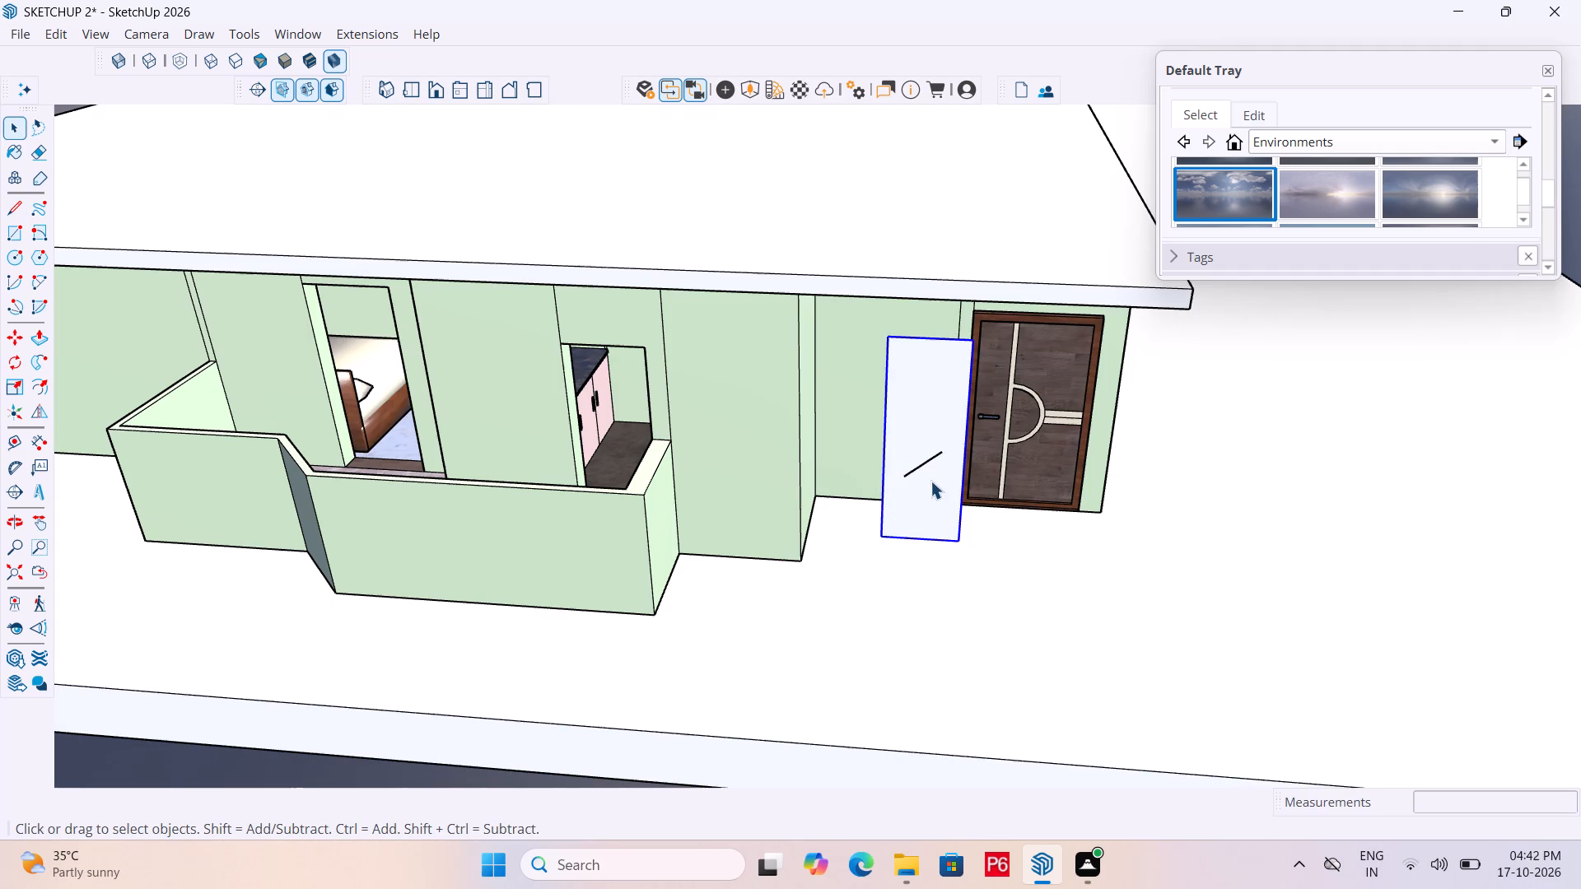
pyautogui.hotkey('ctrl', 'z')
# Open the white panel beside the entrance door for editing.
pyautogui.doubleClick(927, 470)
pyautogui.scroll(4, 998, 375)
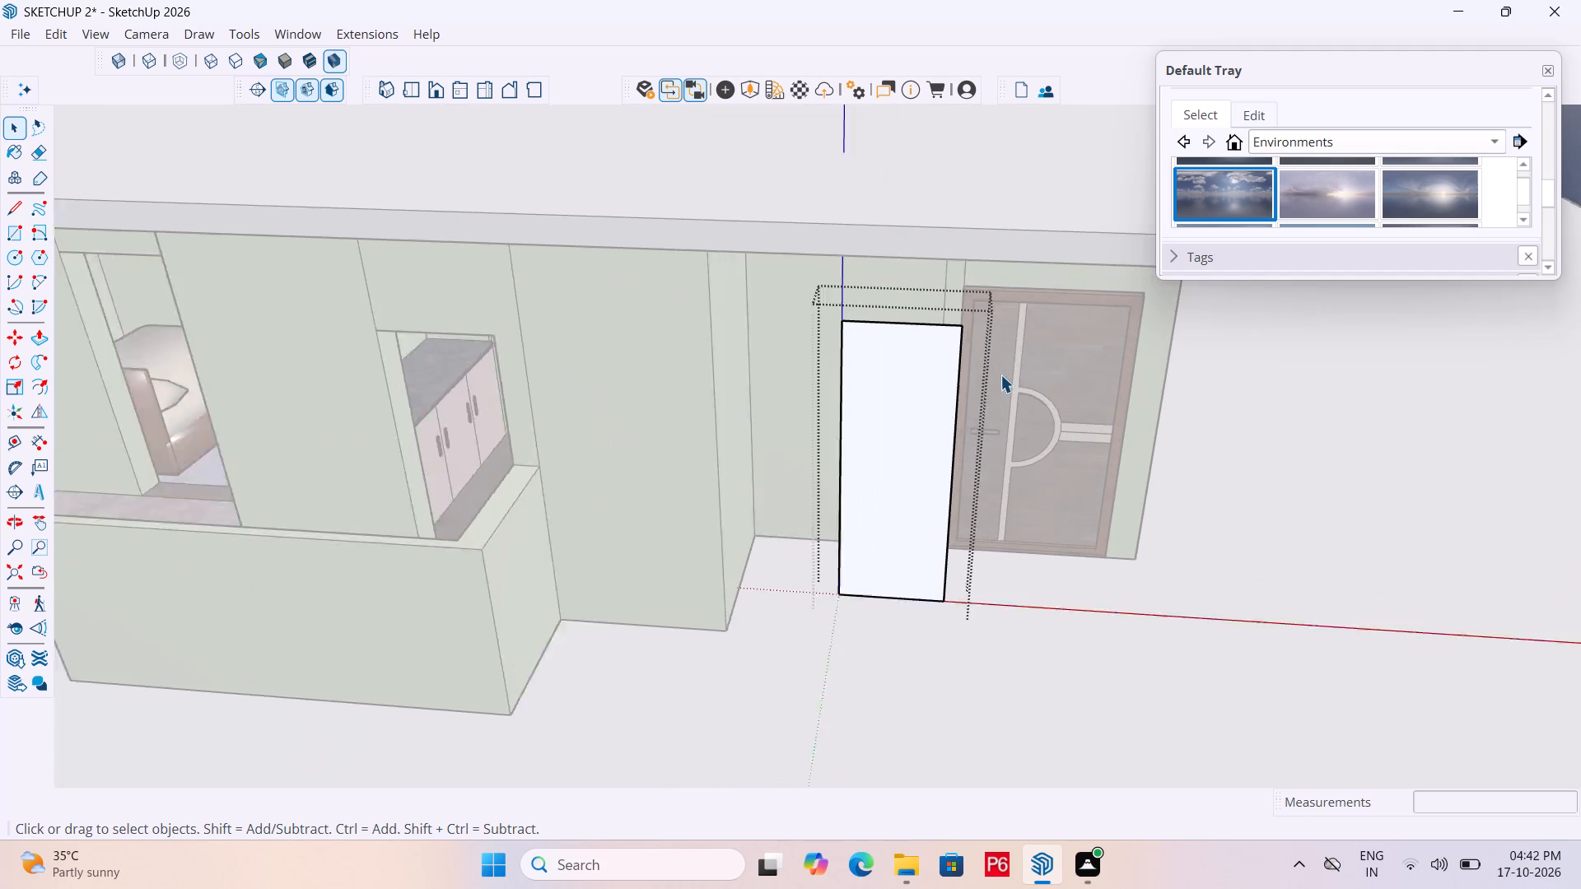
pyautogui.scroll(1, 1000, 375)
pyautogui.scroll(1, 907, 442)
pyautogui.moveTo(907, 442); pyautogui.dragTo(874, 403, button='middle')
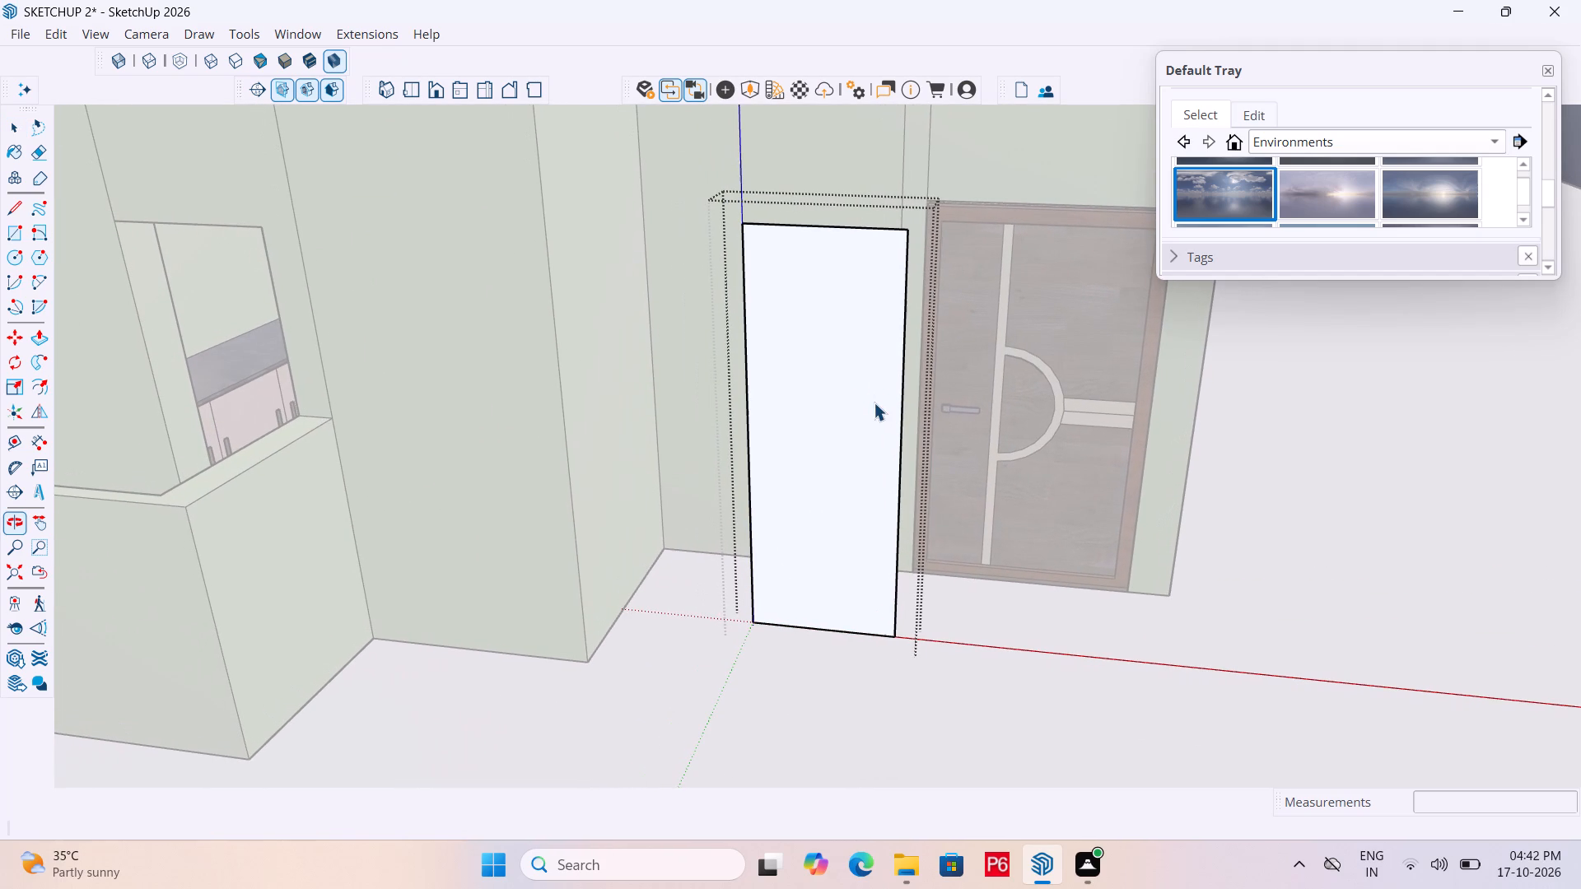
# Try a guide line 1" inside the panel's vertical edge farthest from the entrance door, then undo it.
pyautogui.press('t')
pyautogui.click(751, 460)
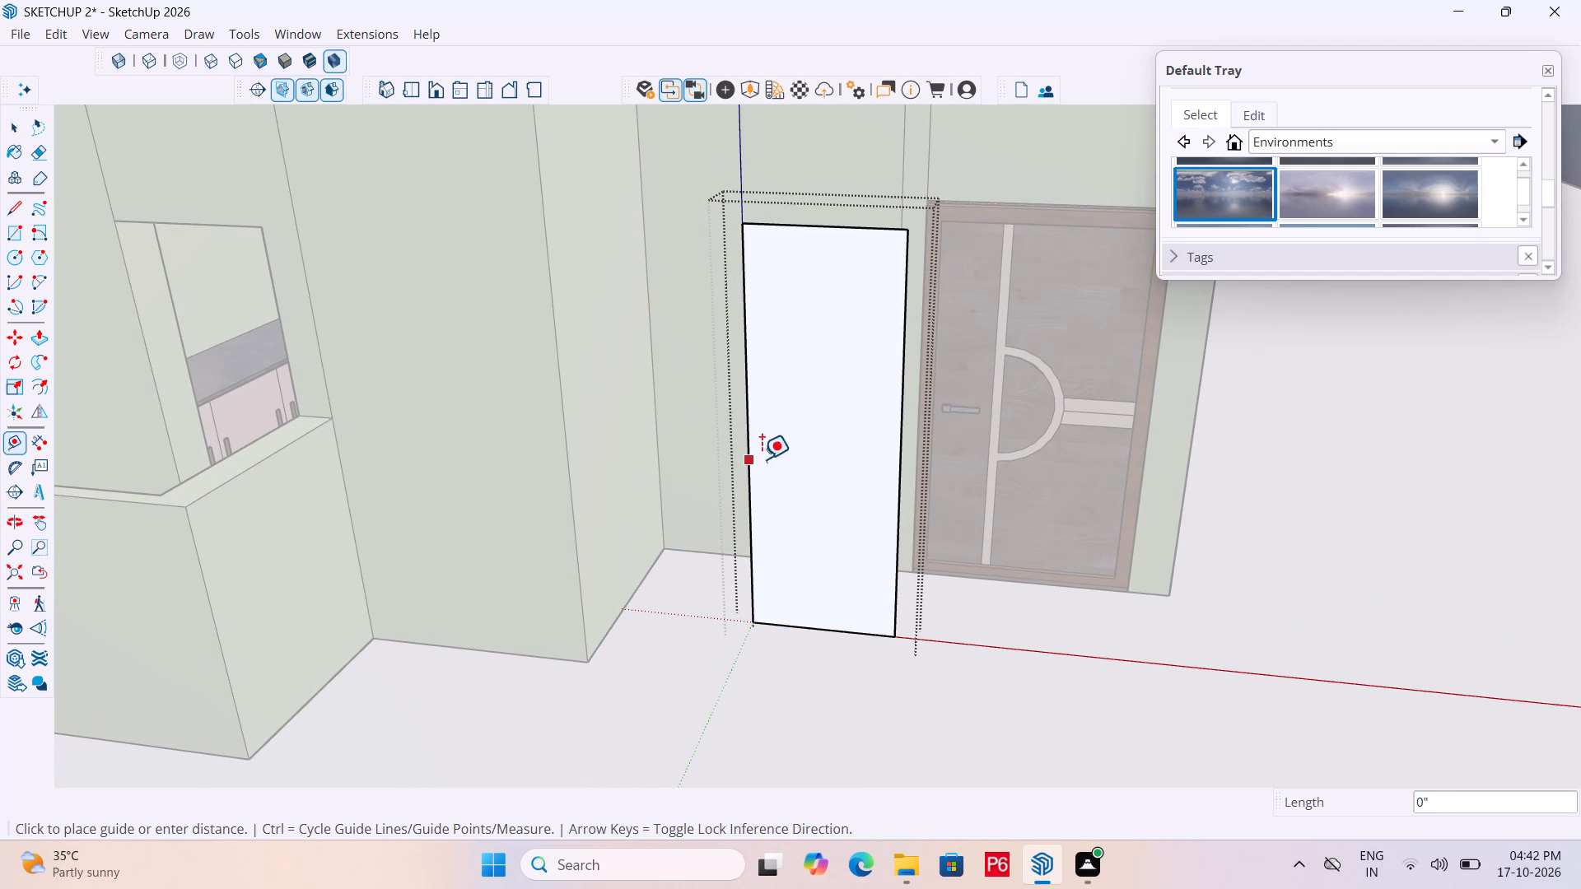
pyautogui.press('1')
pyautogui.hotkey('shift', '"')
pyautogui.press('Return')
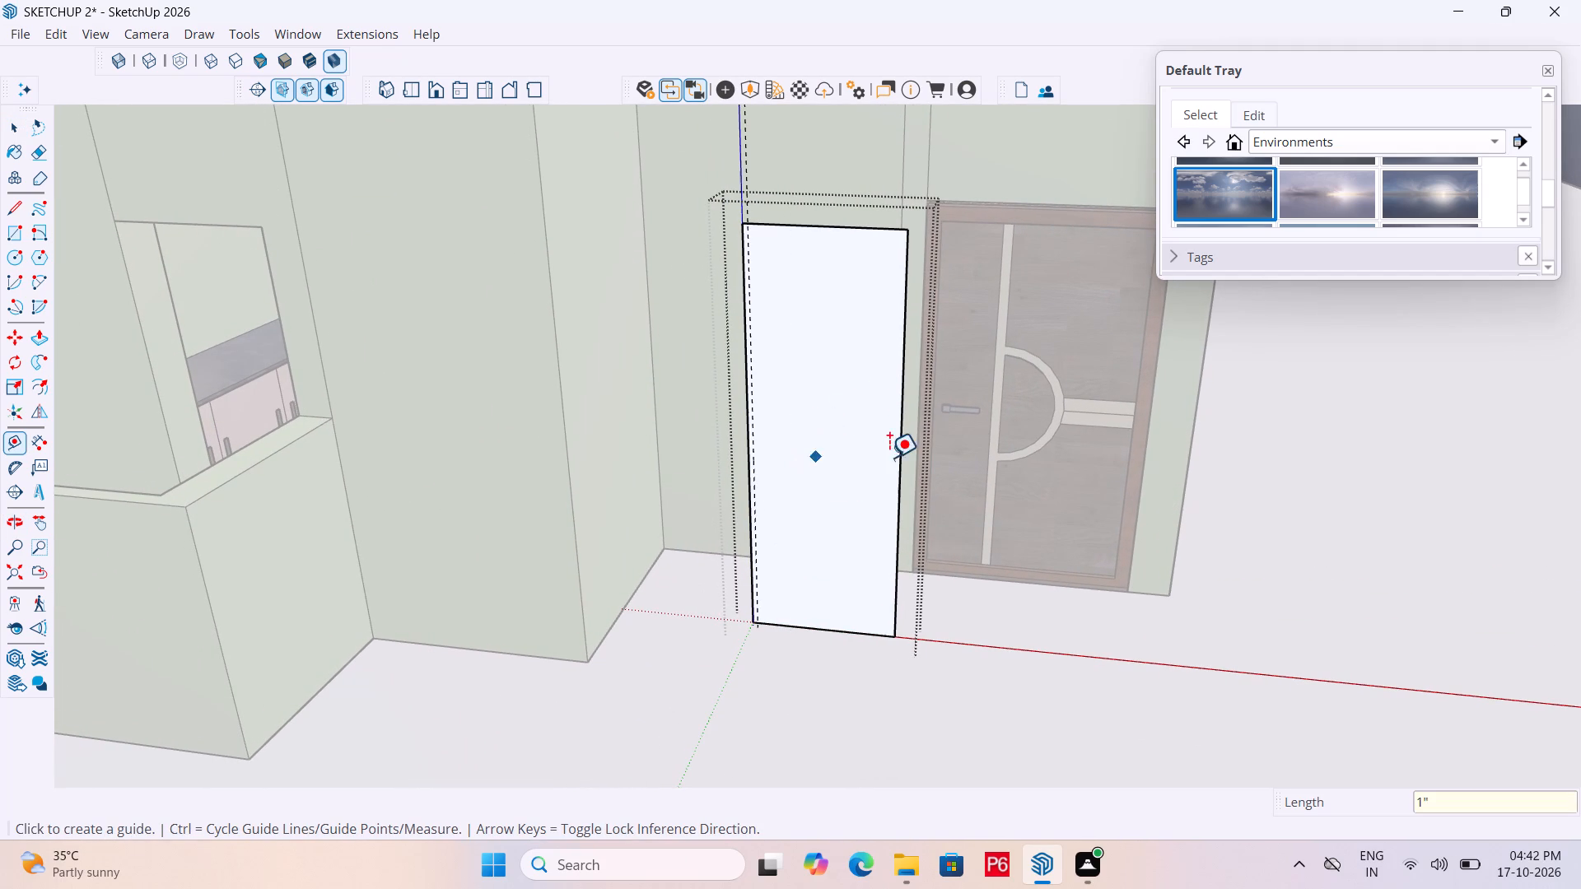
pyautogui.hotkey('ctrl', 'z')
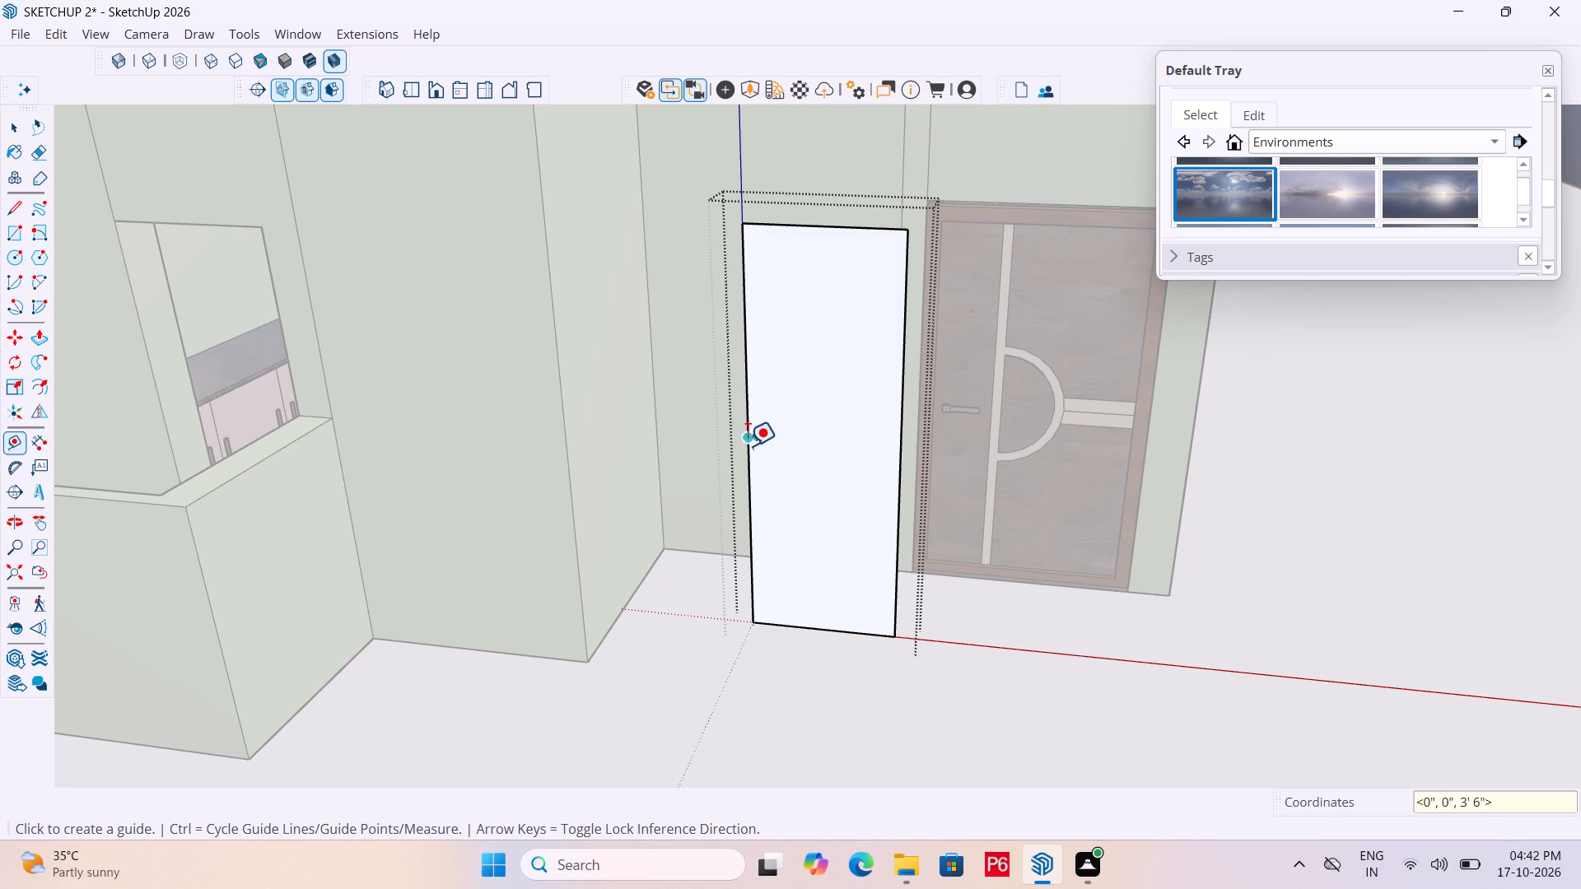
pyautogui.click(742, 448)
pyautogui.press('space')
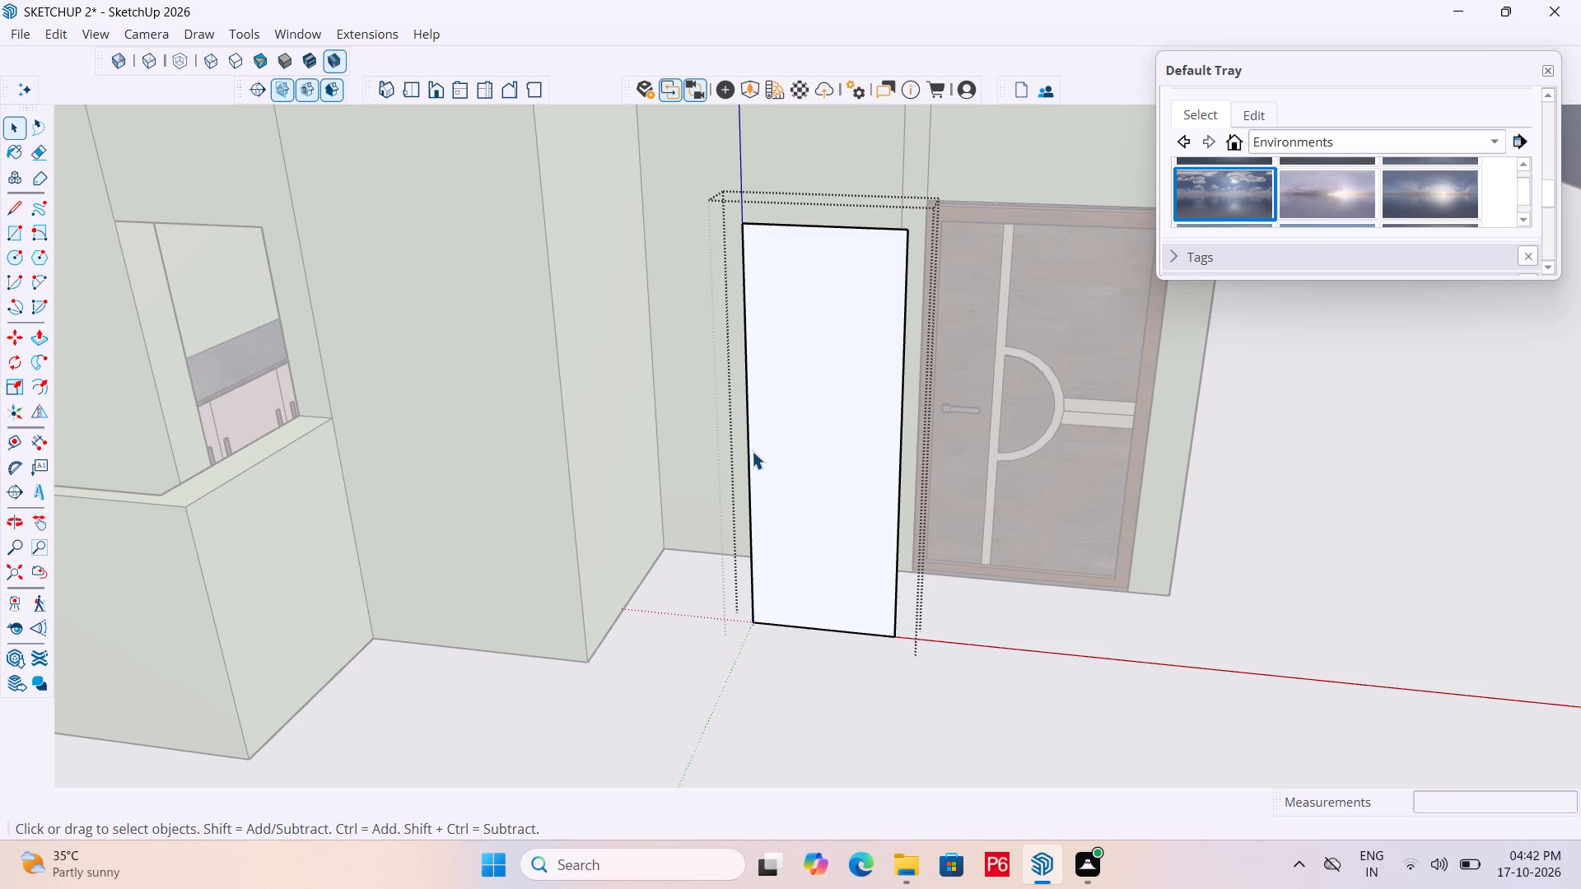
# Place guide lines 3" inside both vertical edges of the white panel and 3" below its top edge.
pyautogui.press('t')
pyautogui.click(746, 458)
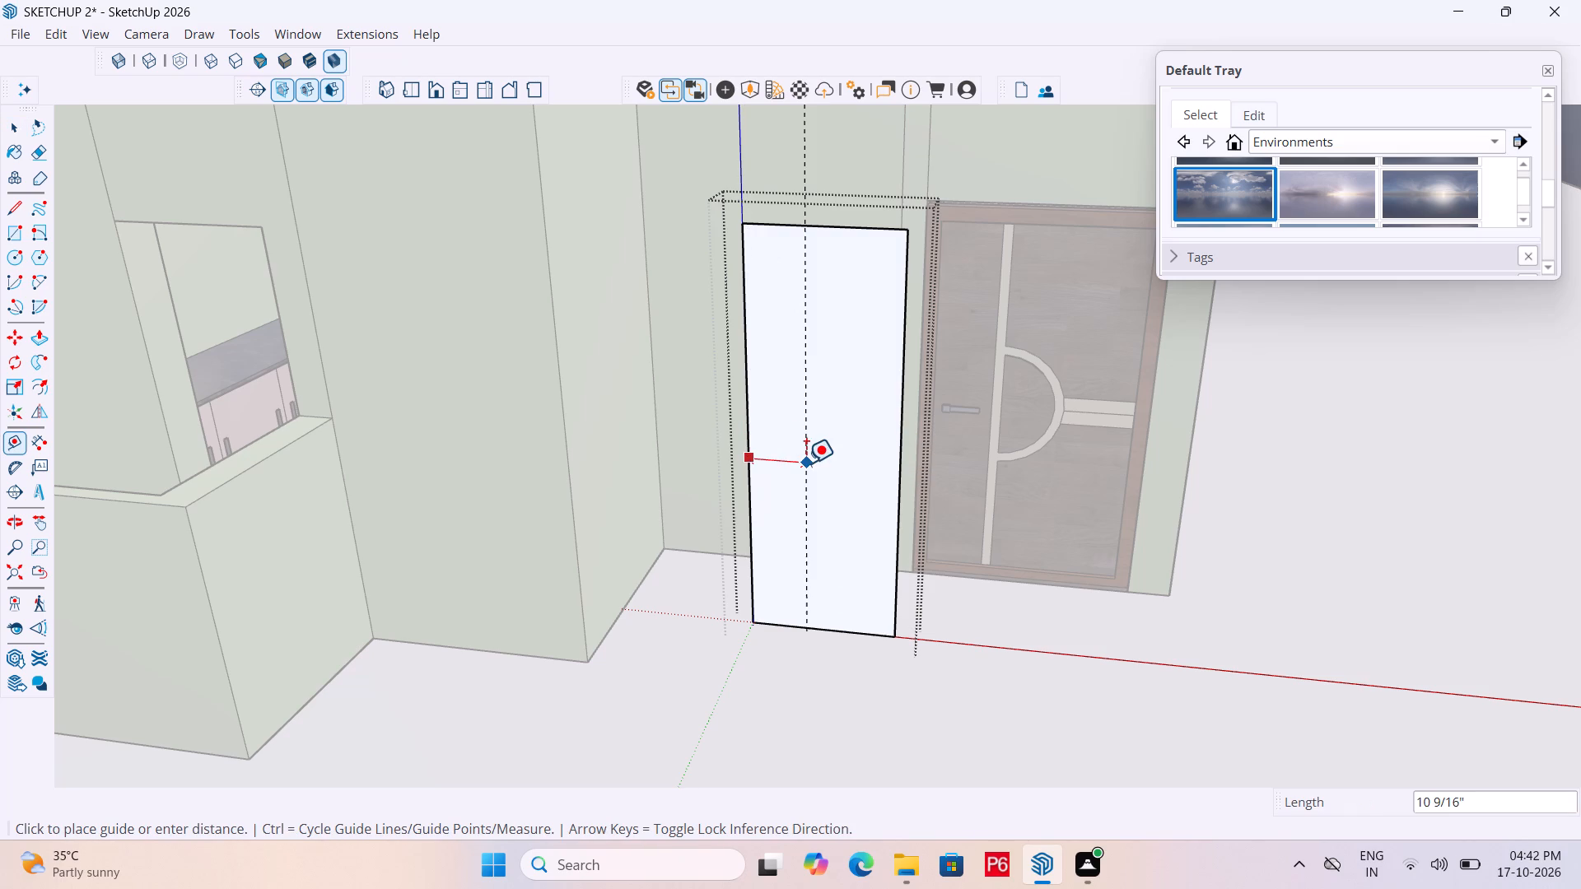
pyautogui.write('3"')
pyautogui.press('Return')
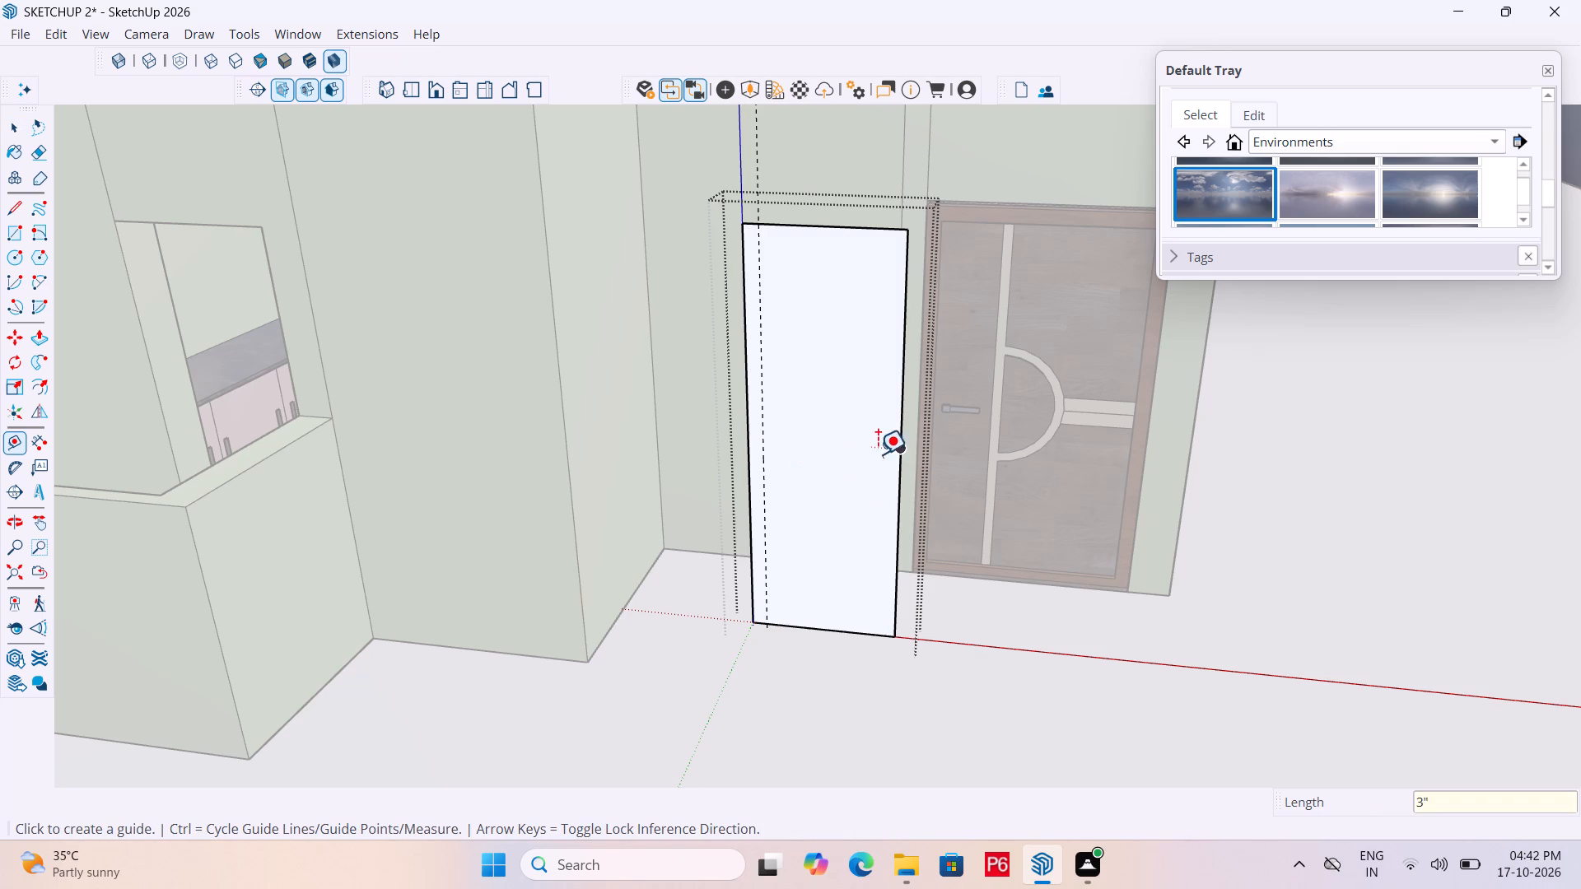
pyautogui.click(898, 411)
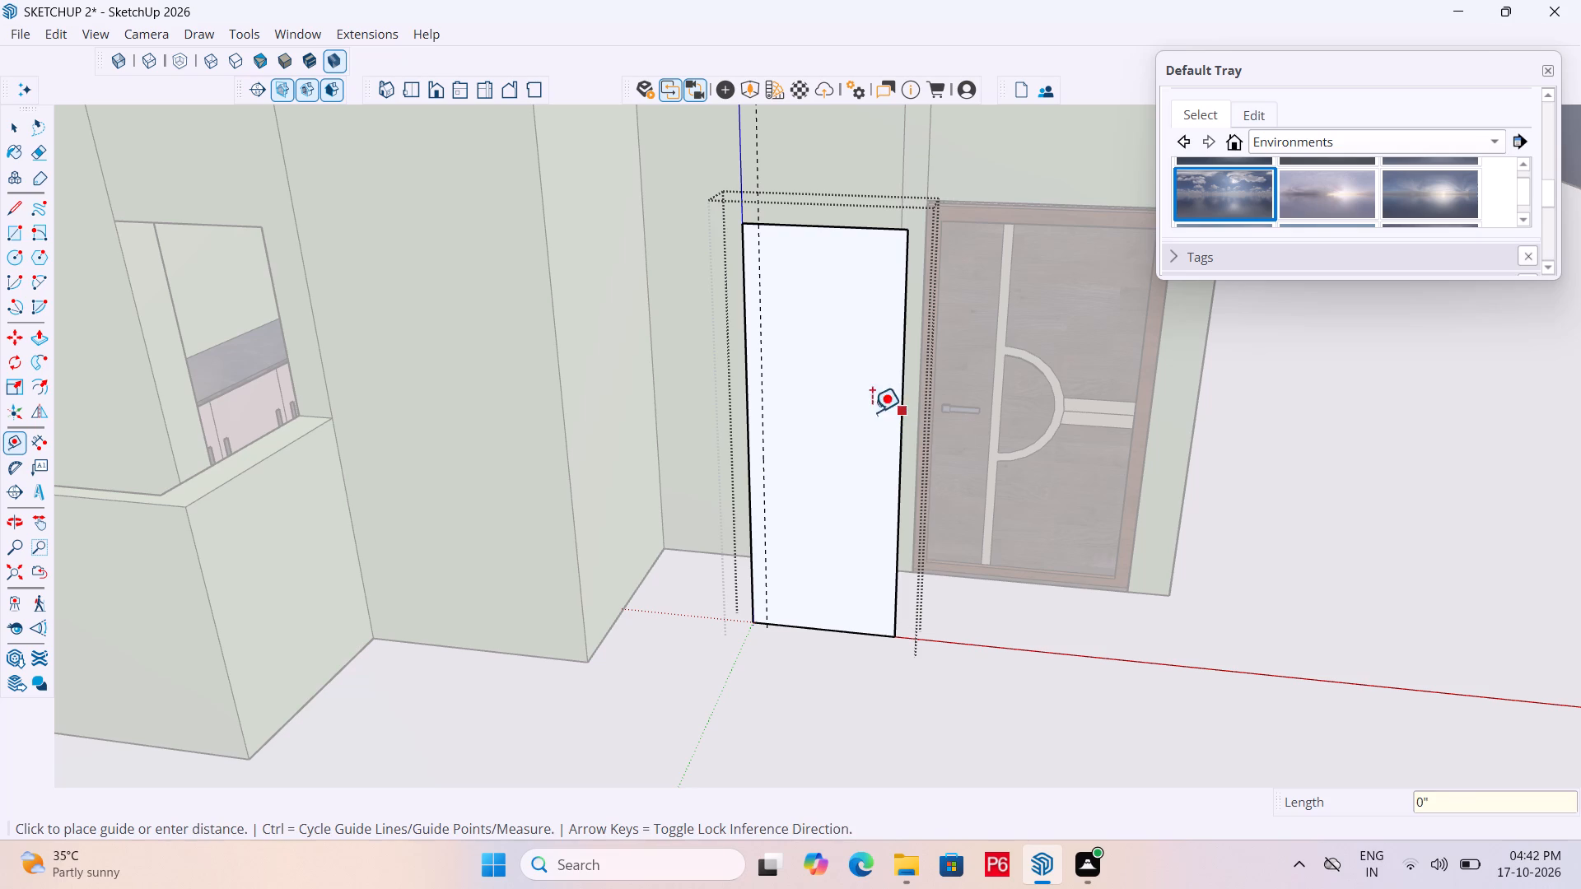
pyautogui.write('3"')
pyautogui.press('Return')
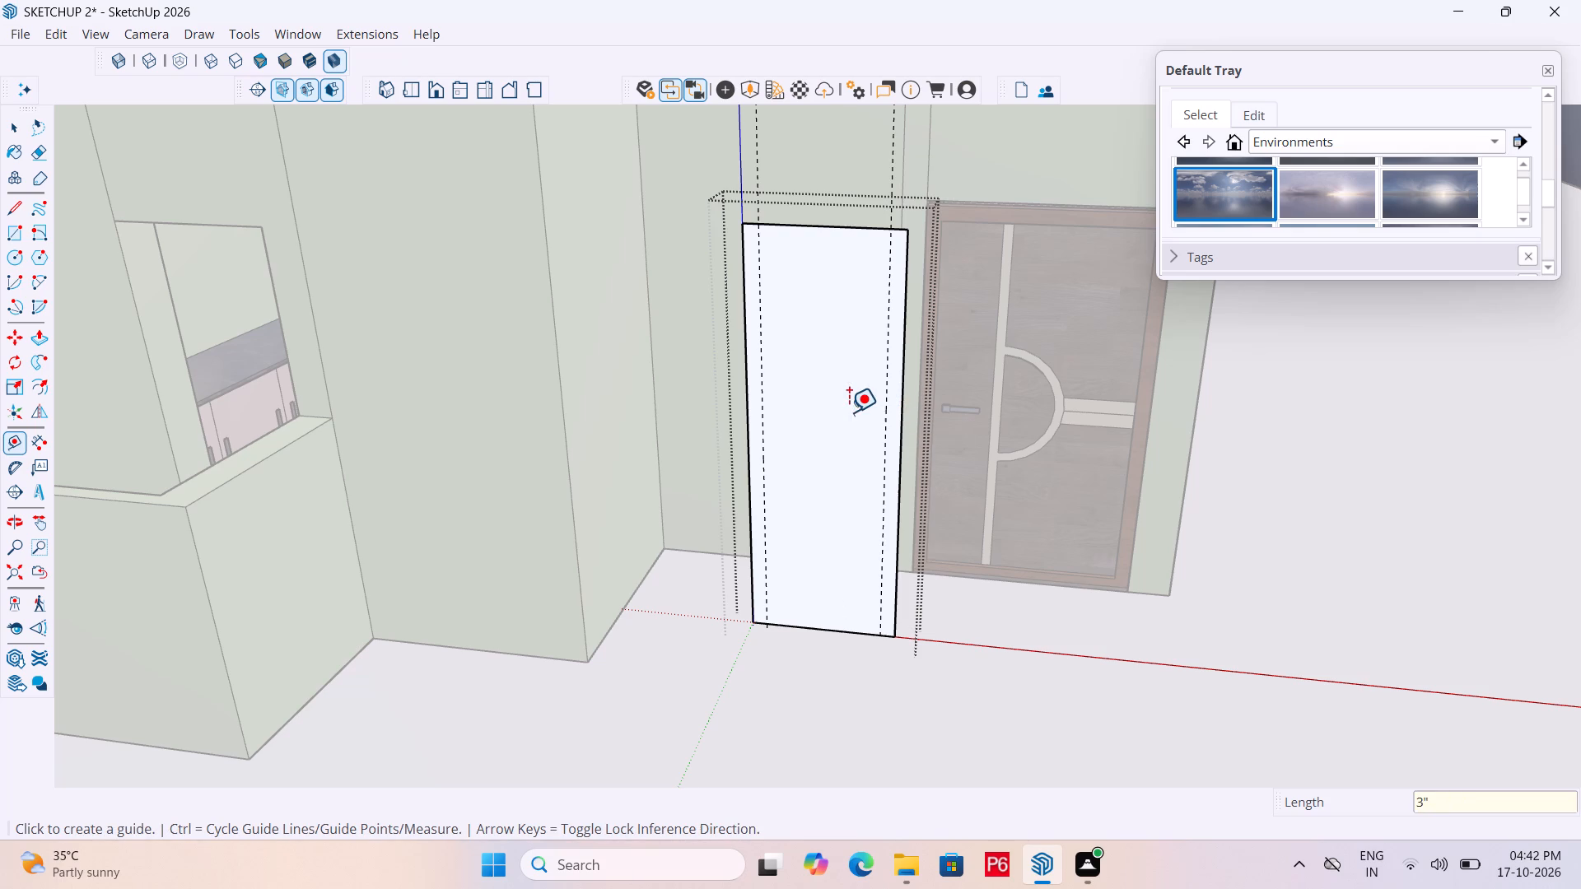
pyautogui.scroll(5, 852, 230)
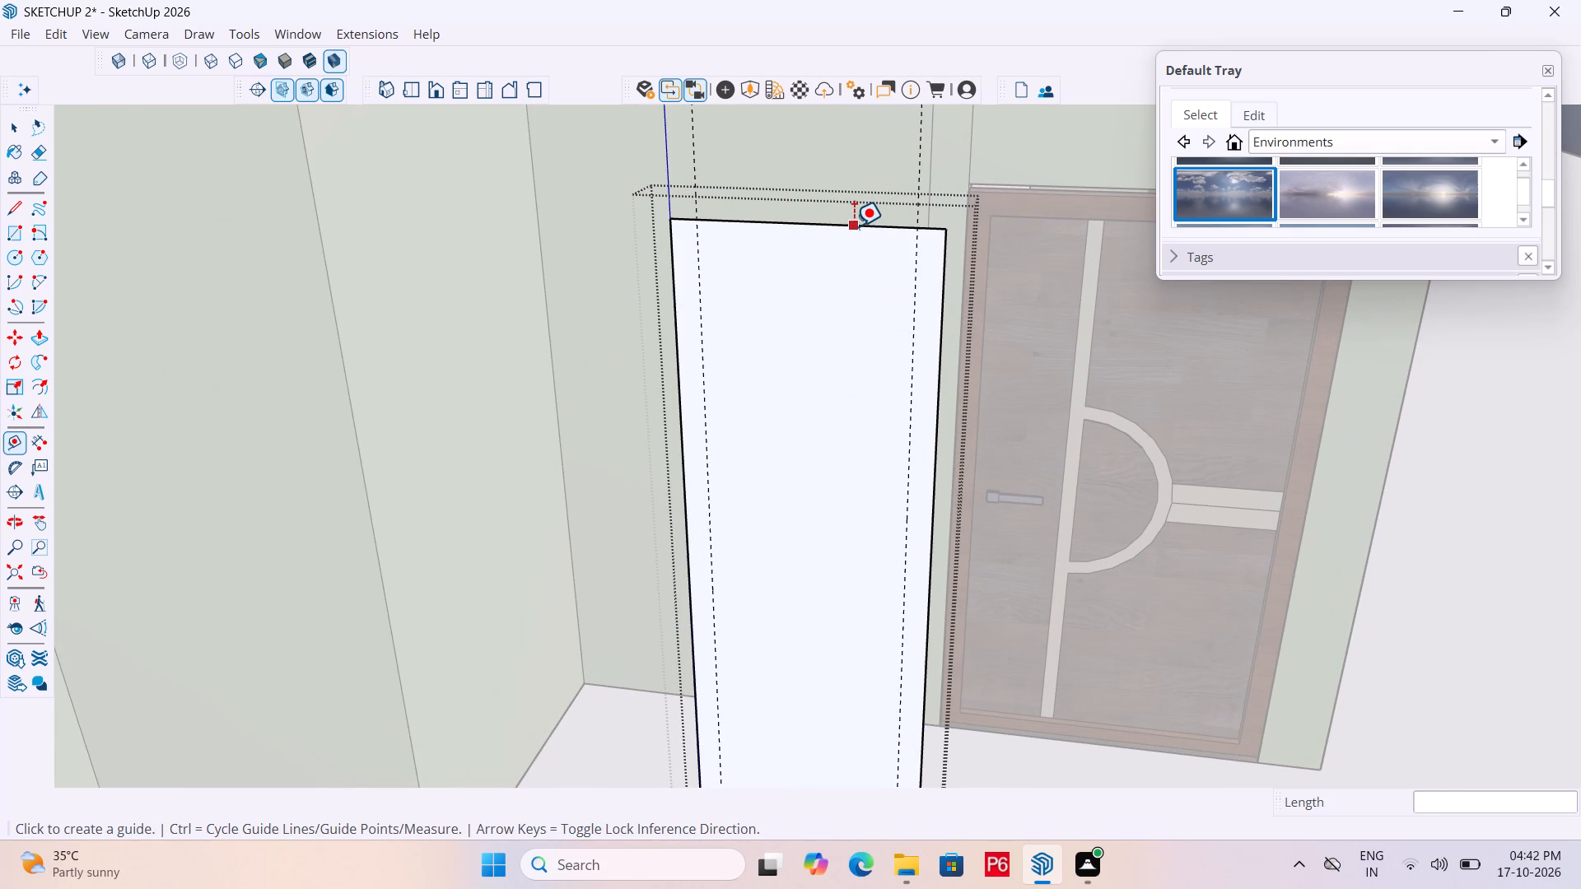
pyautogui.click(854, 226)
pyautogui.write('3"')
pyautogui.press('Return')
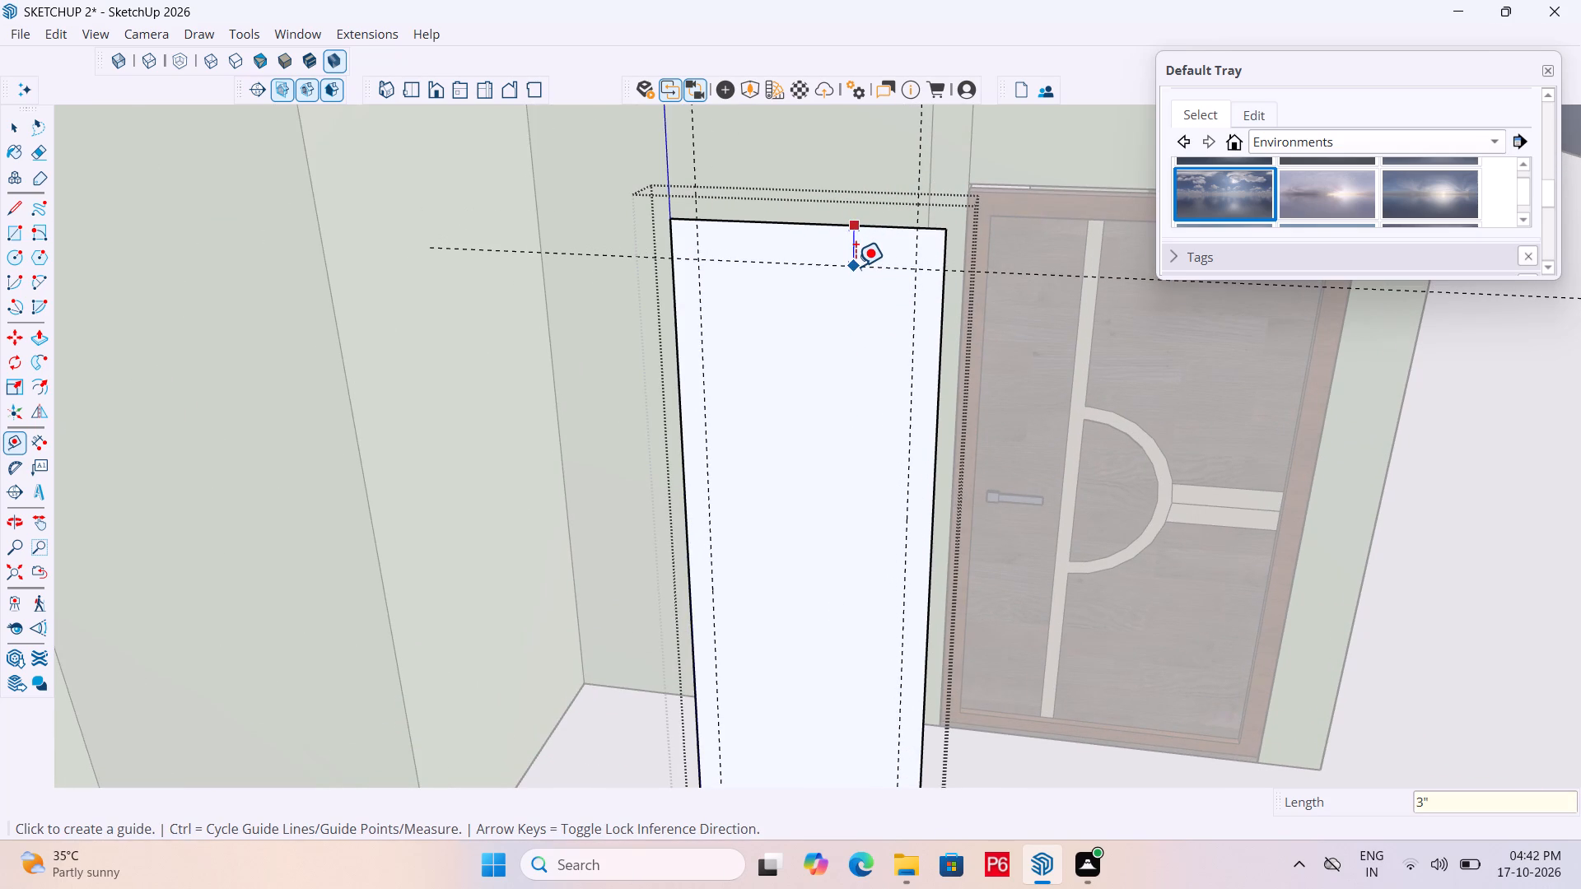
pyautogui.scroll(-5, 789, 186)
pyautogui.scroll(7, 804, 542)
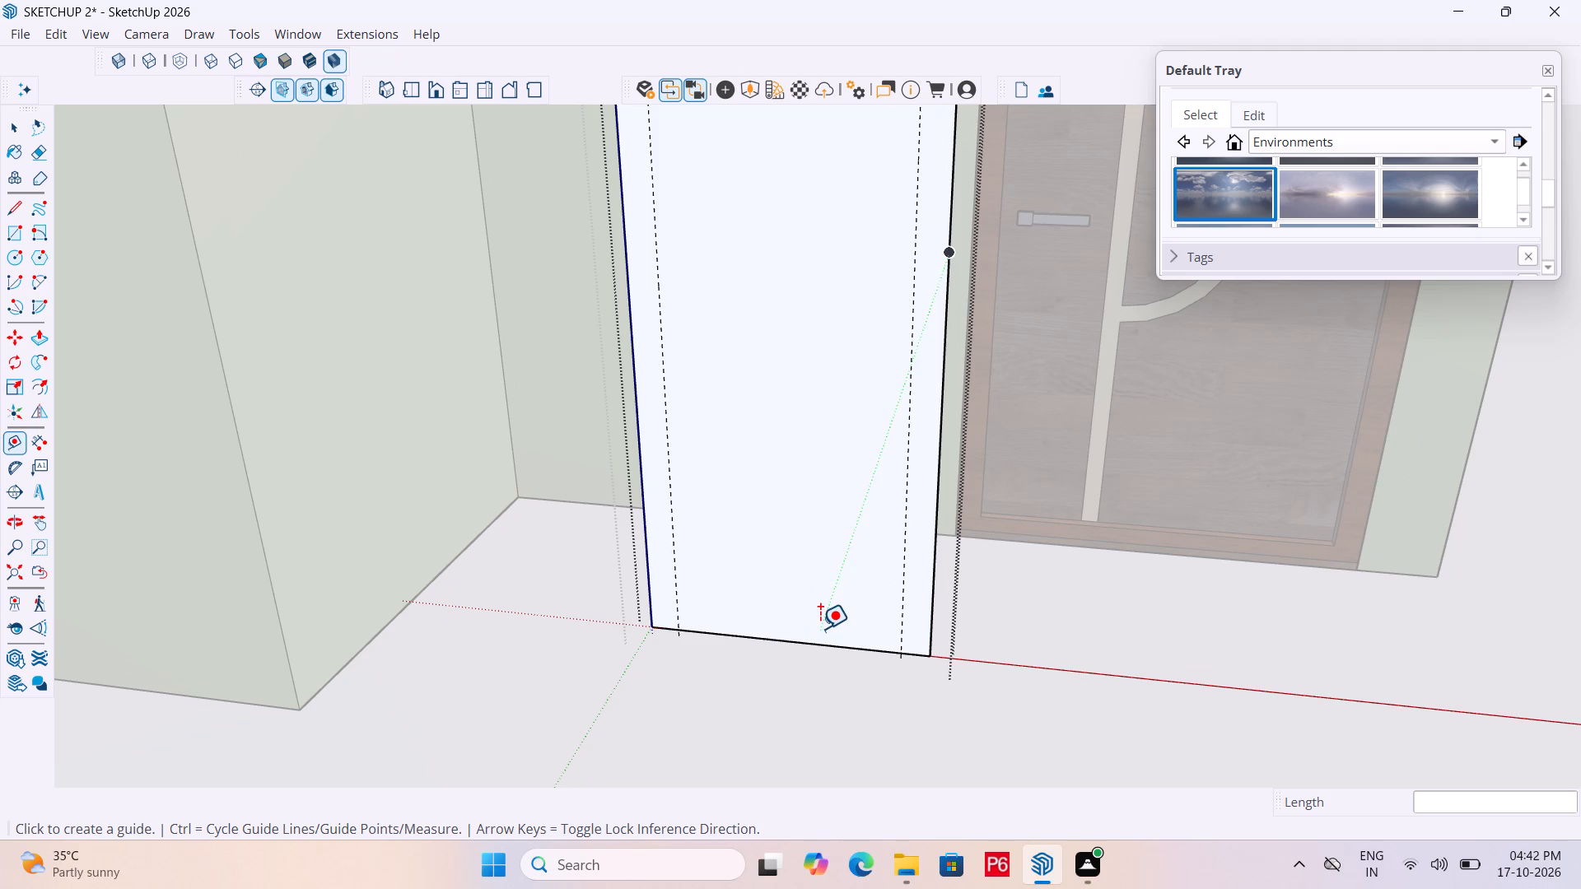
# Place a guide line 3" above the white panel's bottom edge.
pyautogui.click(820, 640)
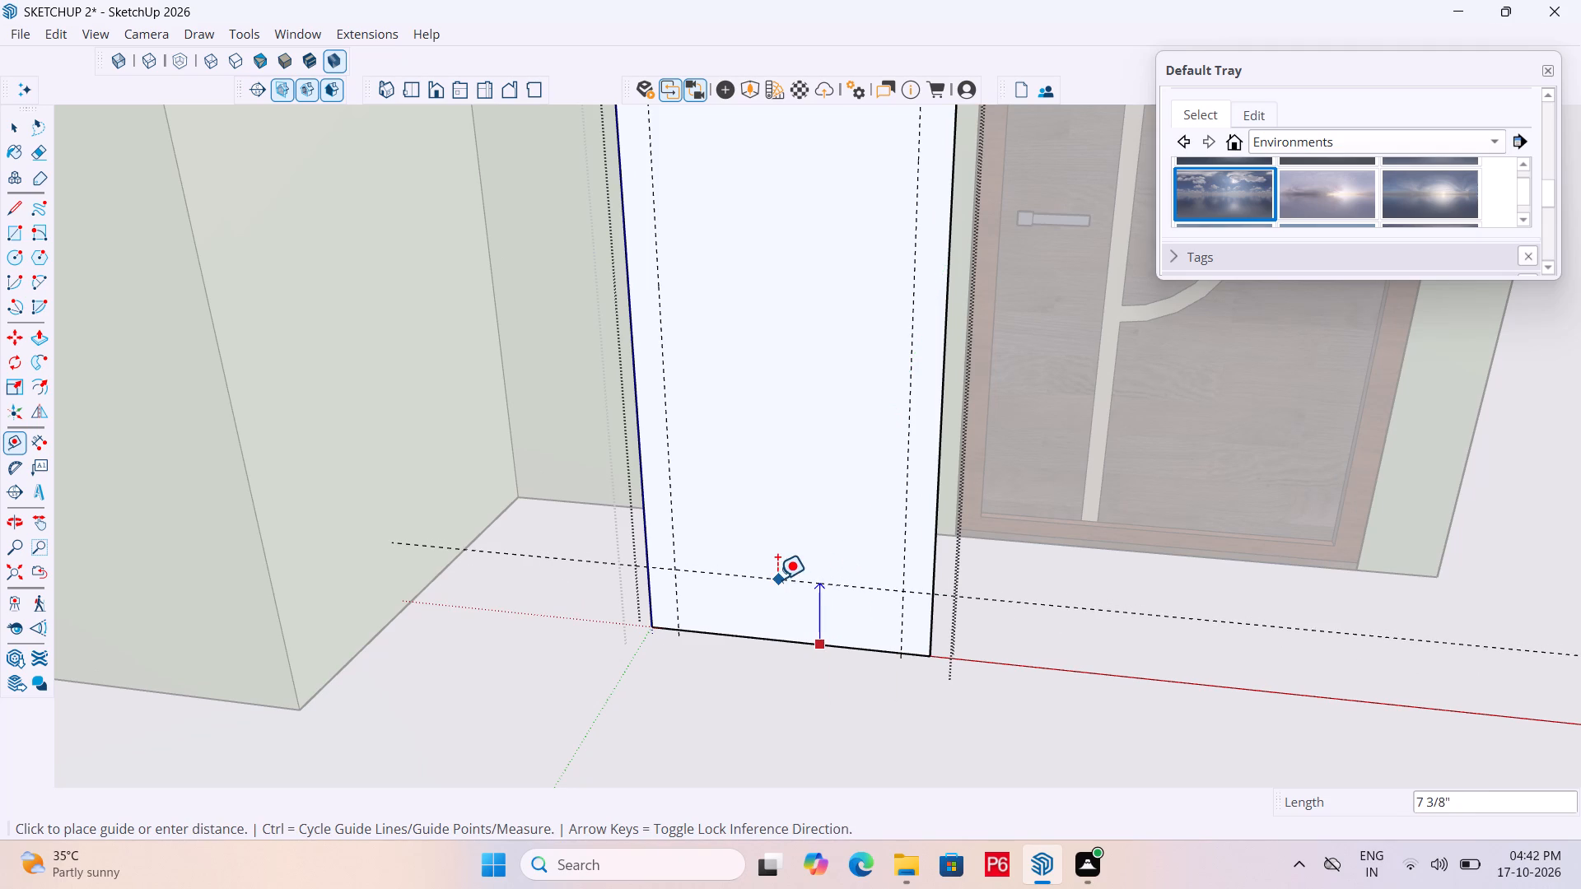
pyautogui.press('3')
pyautogui.hotkey('shift', '"')
pyautogui.press('Return')
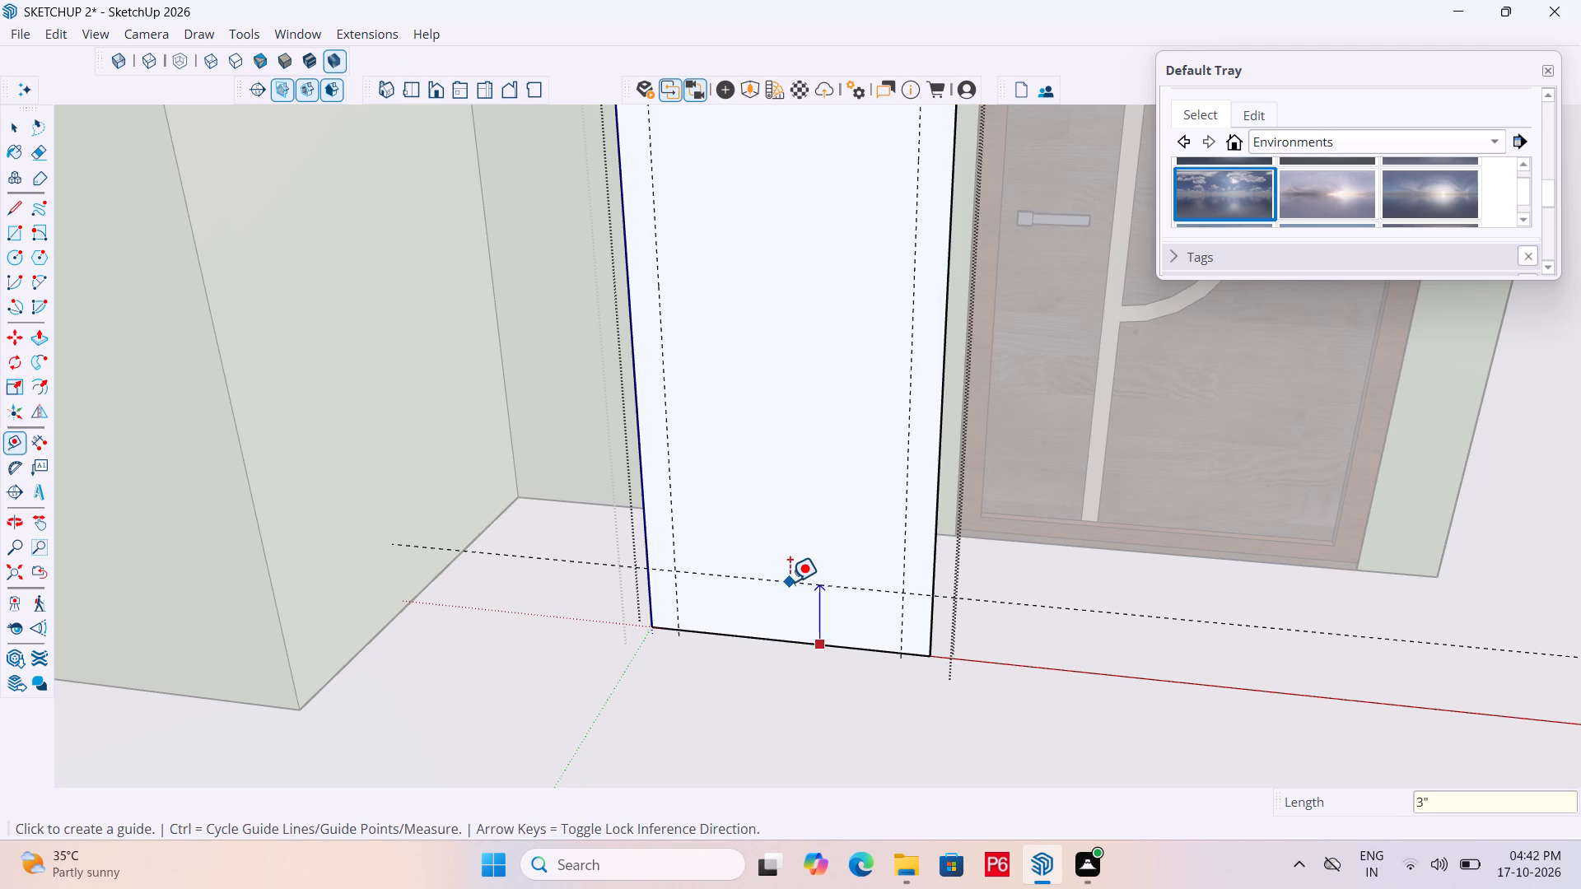
# Draw a 6' 6" by 2' rectangle on the white panel between the opposite corners where the guide lines cross.
pyautogui.scroll(-6, 767, 615)
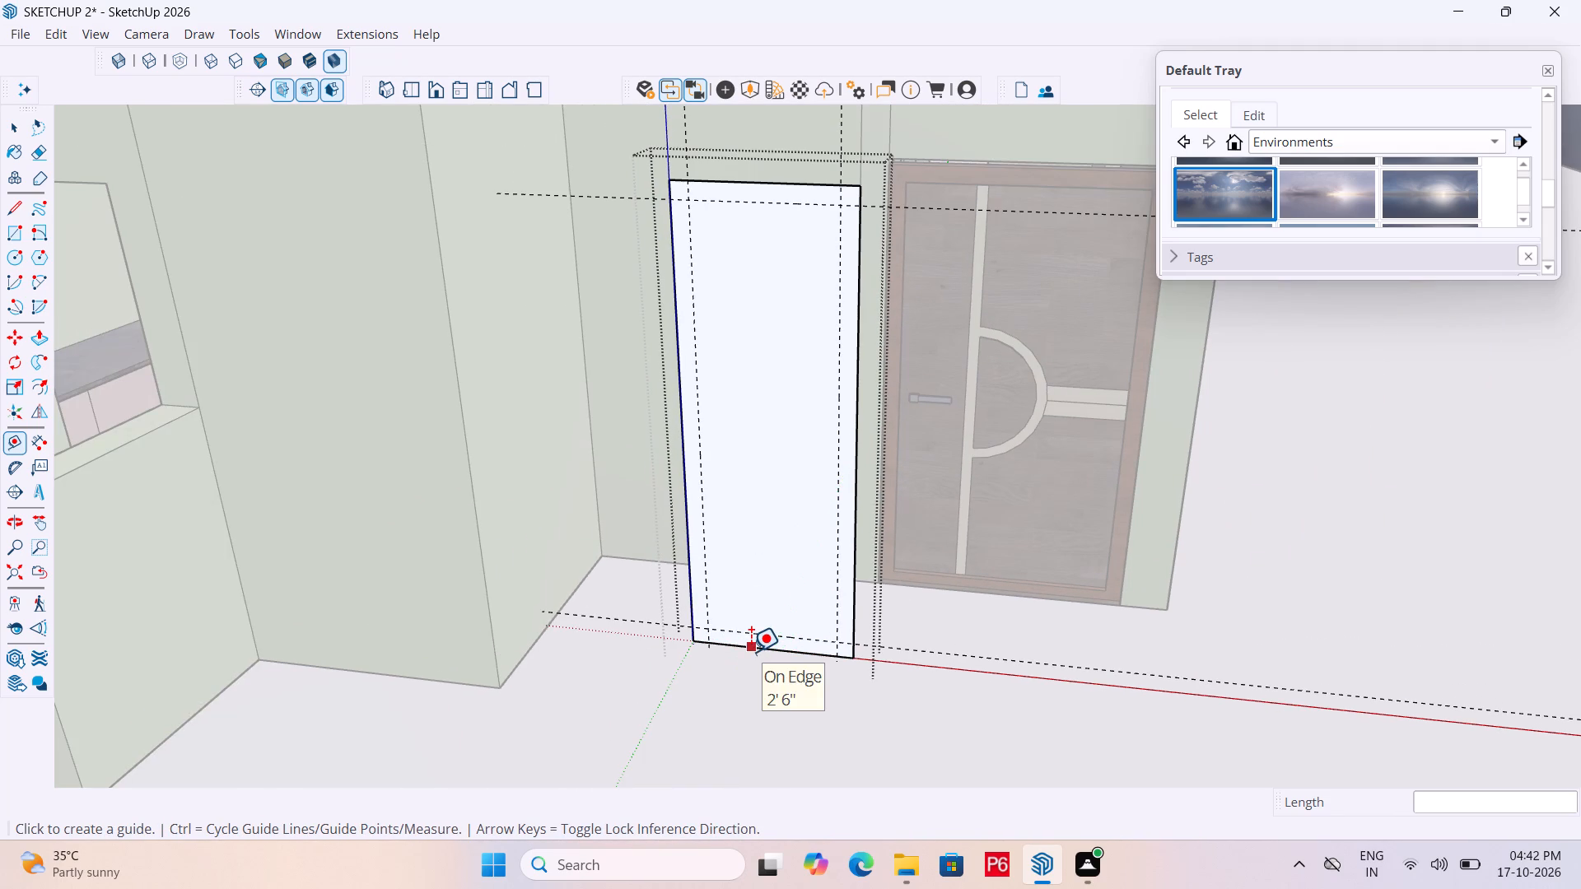
pyautogui.press('r')
pyautogui.scroll(5, 718, 166)
pyautogui.scroll(5, 677, 276)
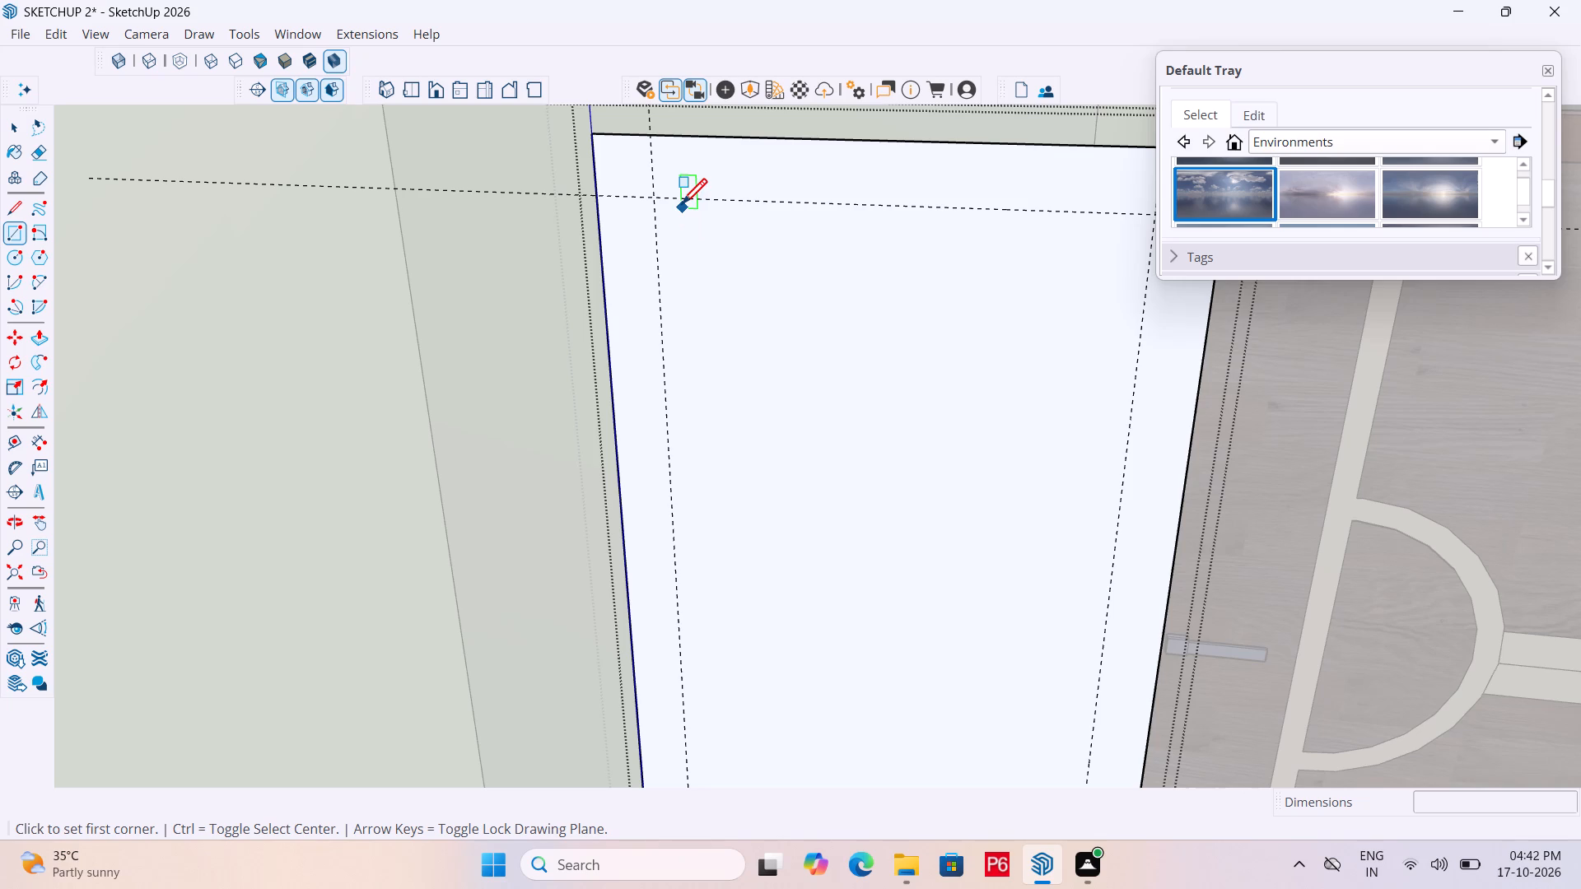
pyautogui.click(658, 199)
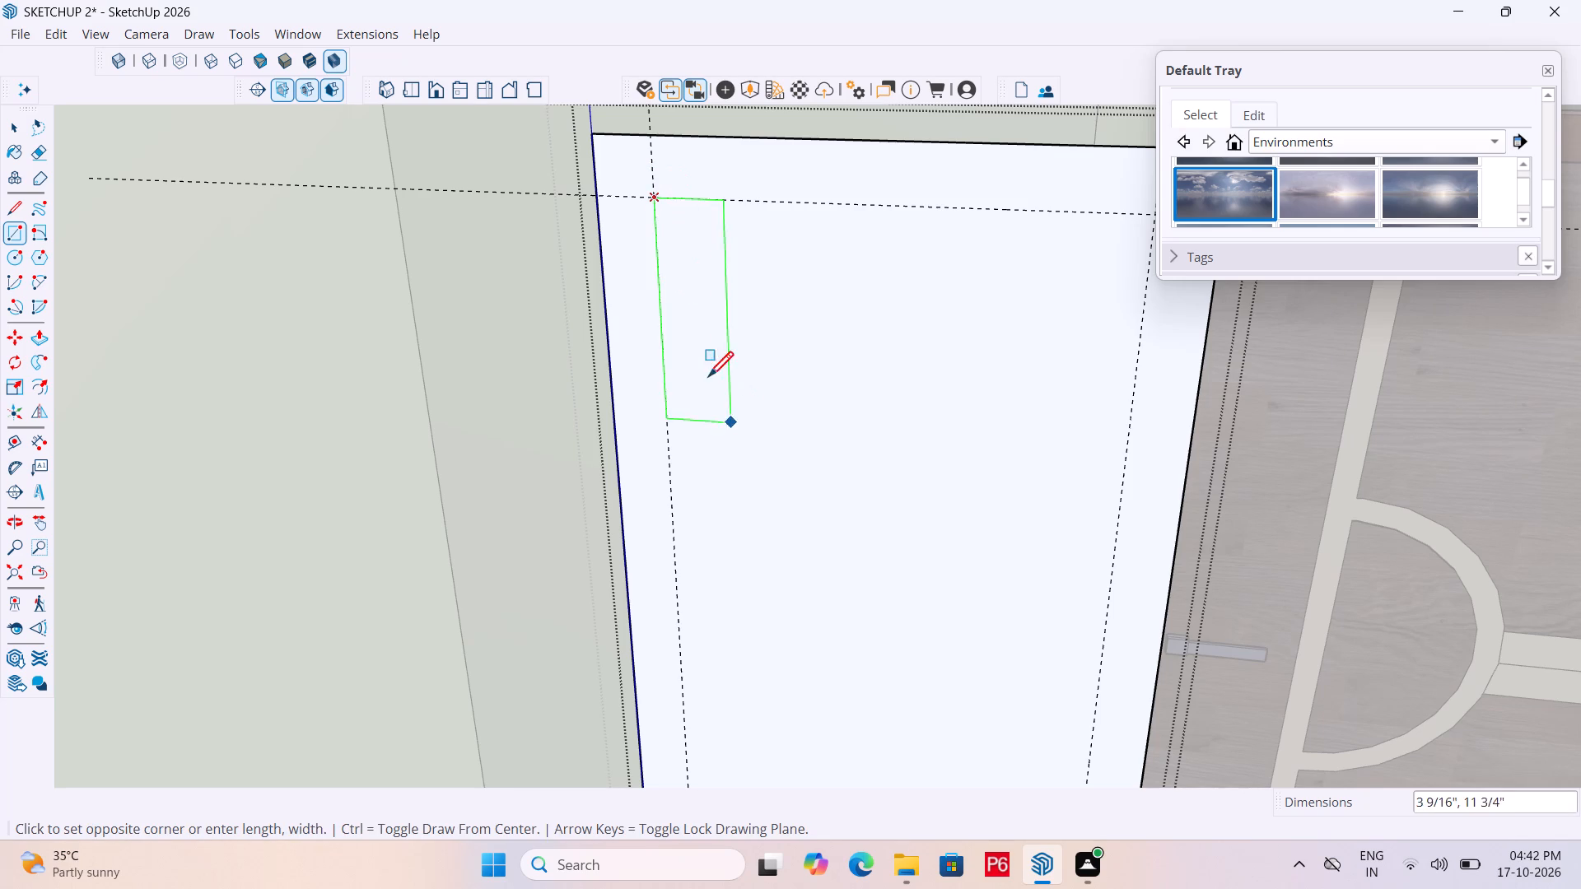
pyautogui.scroll(-14, 661, 319)
pyautogui.scroll(2, 820, 668)
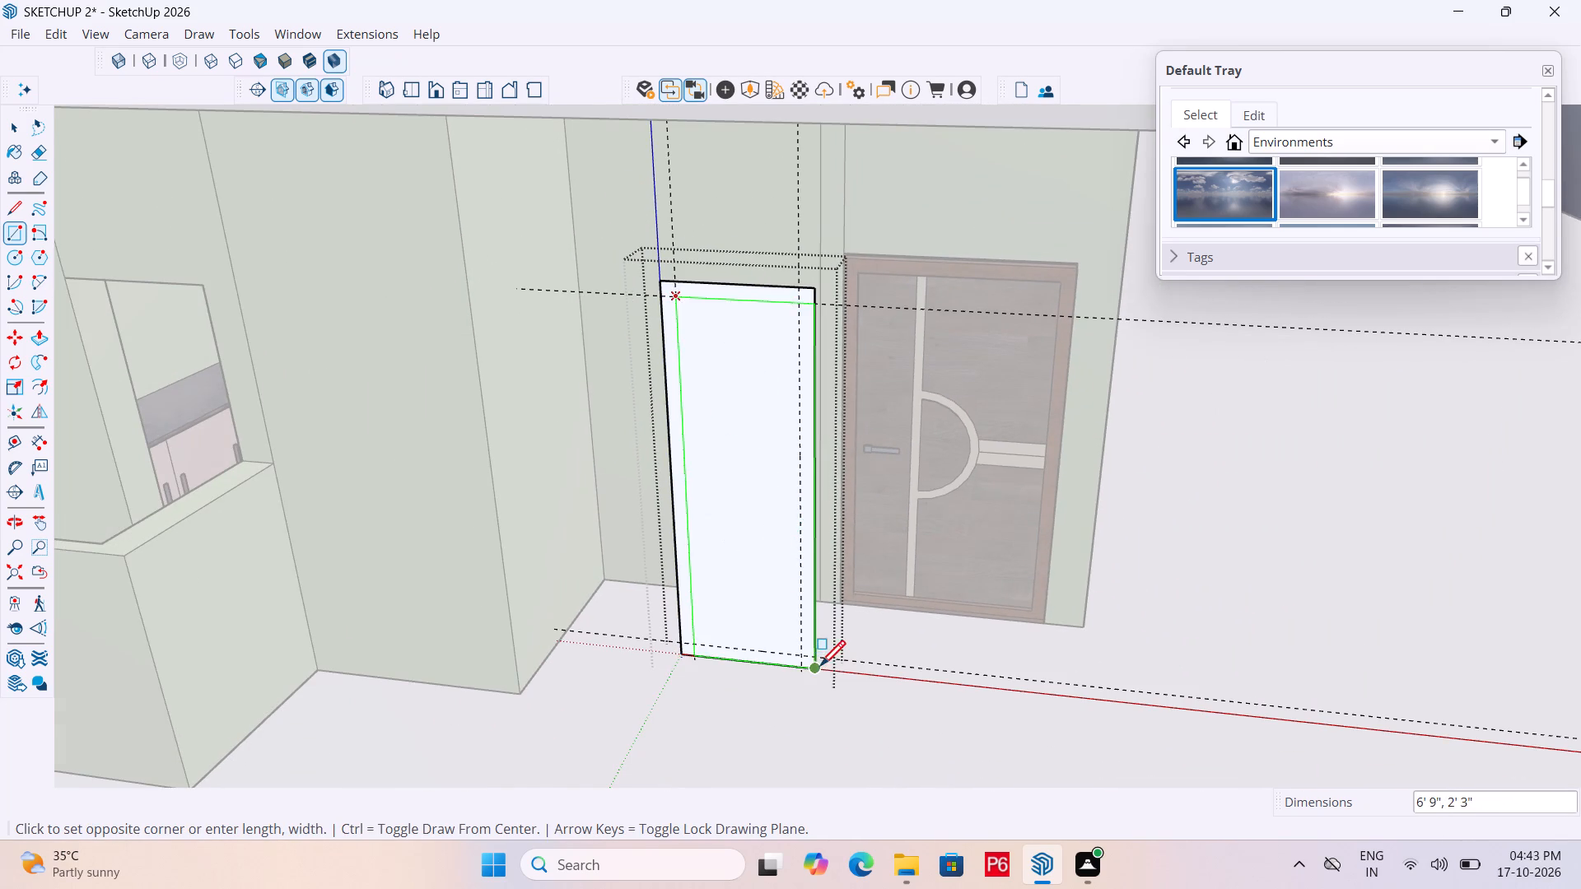
pyautogui.scroll(4, 820, 668)
pyautogui.click(787, 648)
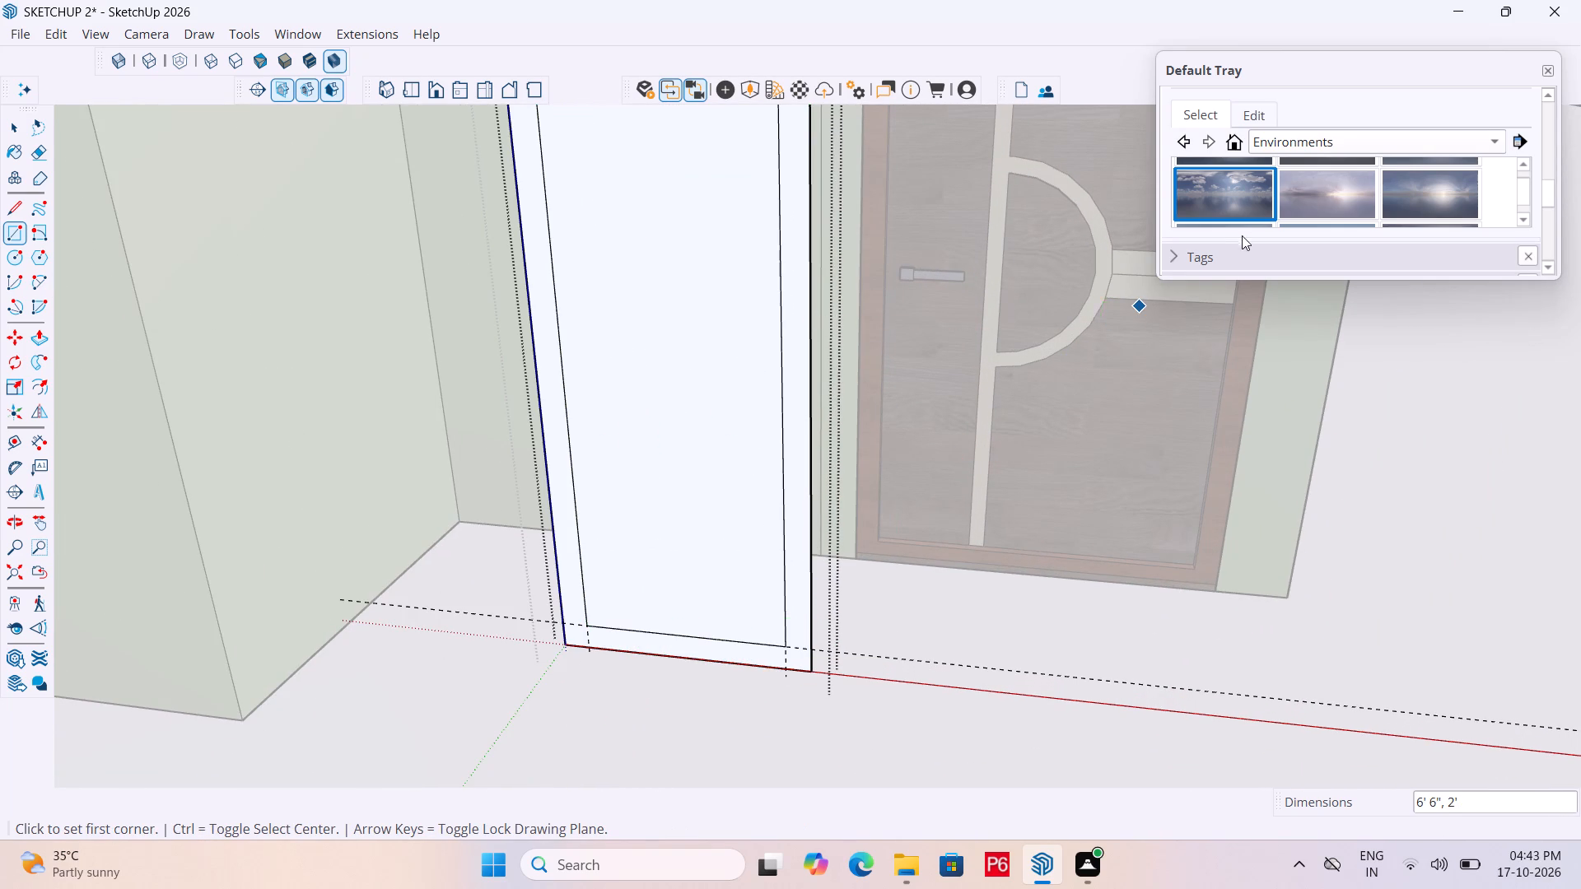
# Paint the 3" border around the rectangle with the wood material Wood_Veneer_15_1K.
pyautogui.scroll(-8, 1307, 198)
pyautogui.scroll(-3, 1378, 220)
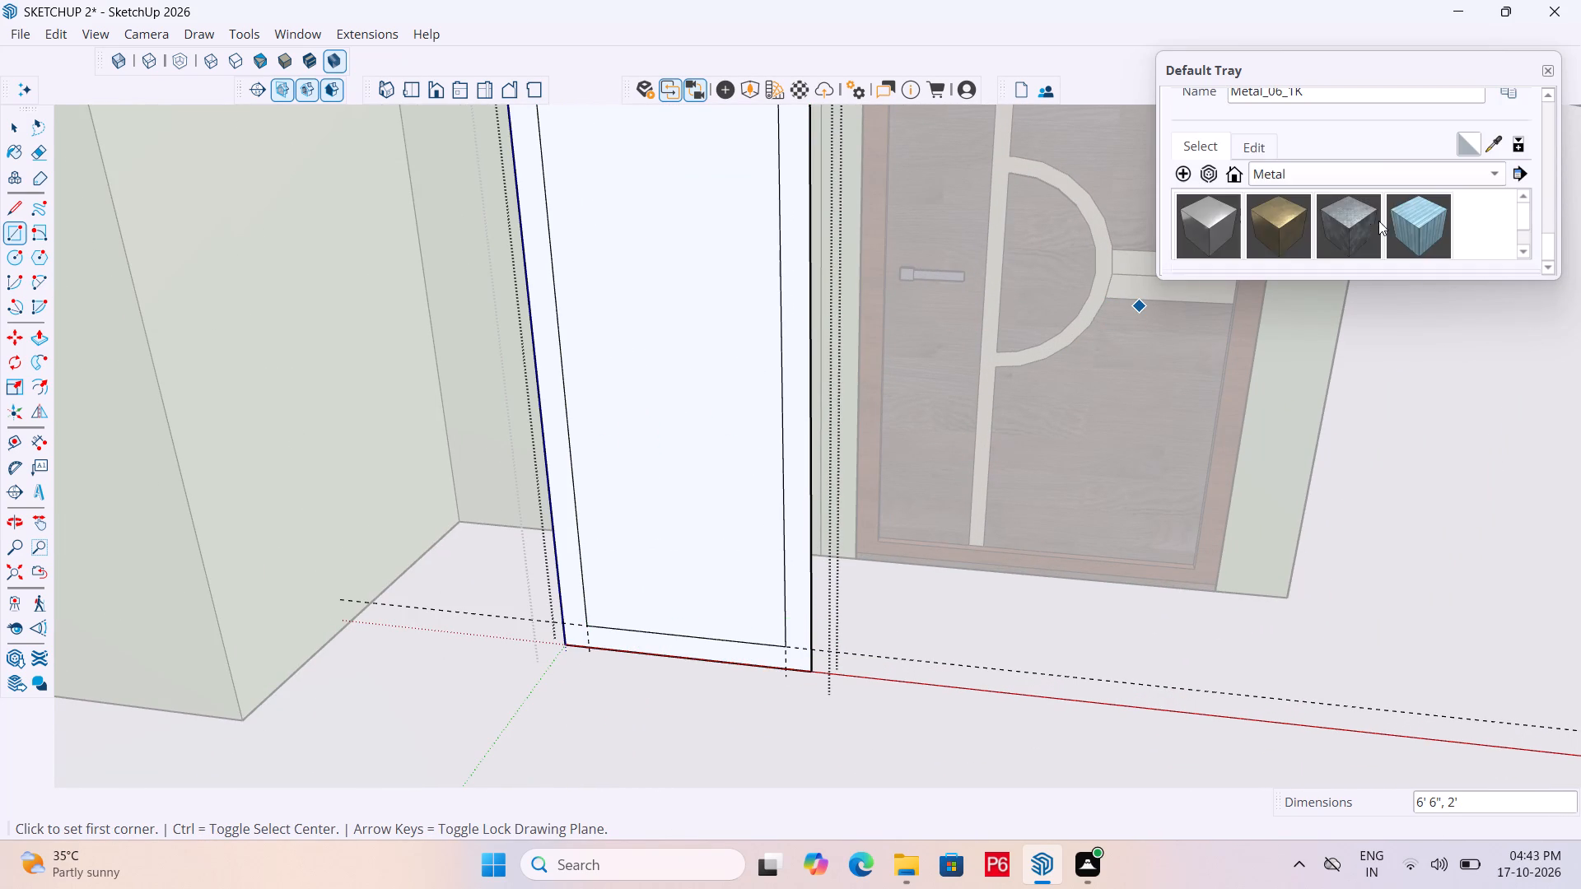
pyautogui.click(1383, 175)
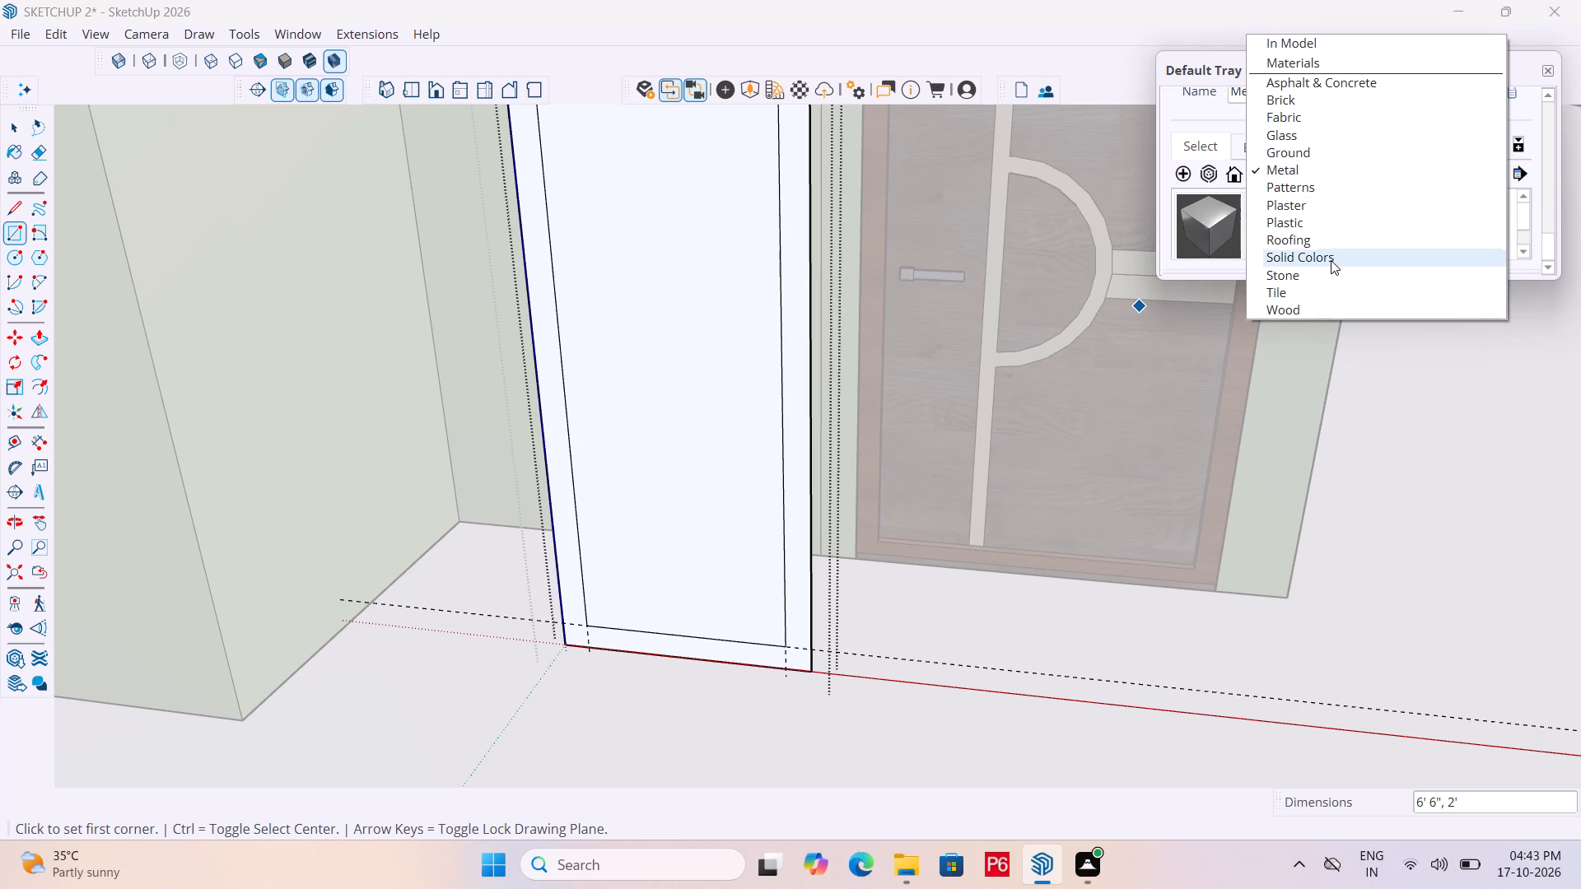
pyautogui.click(1331, 260)
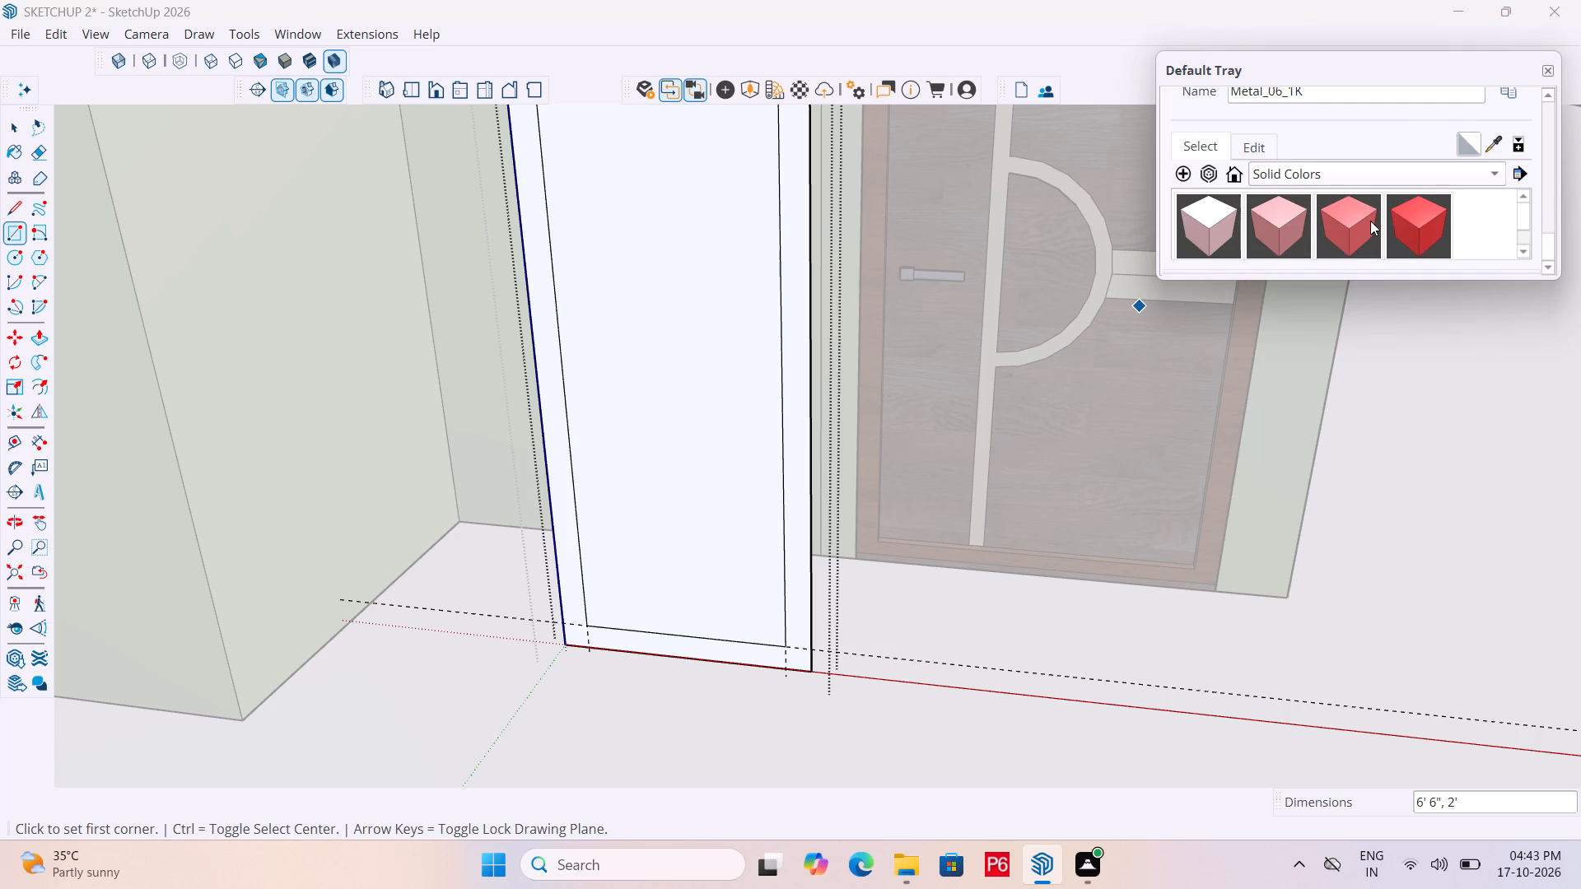
pyautogui.click(1442, 170)
pyautogui.click(1315, 280)
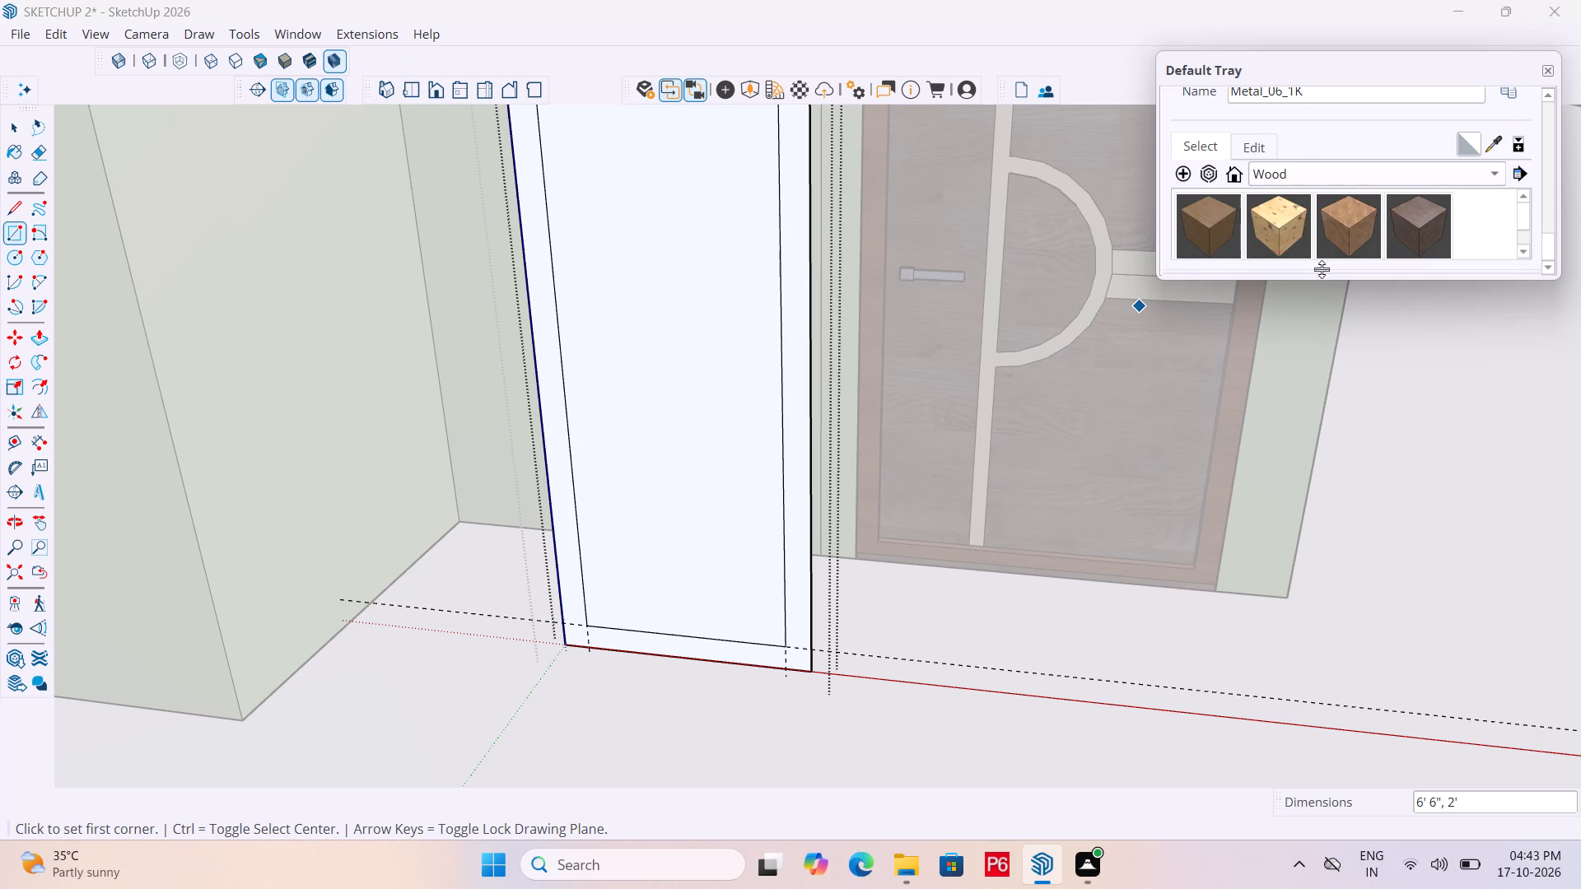
pyautogui.scroll(-3, 1378, 241)
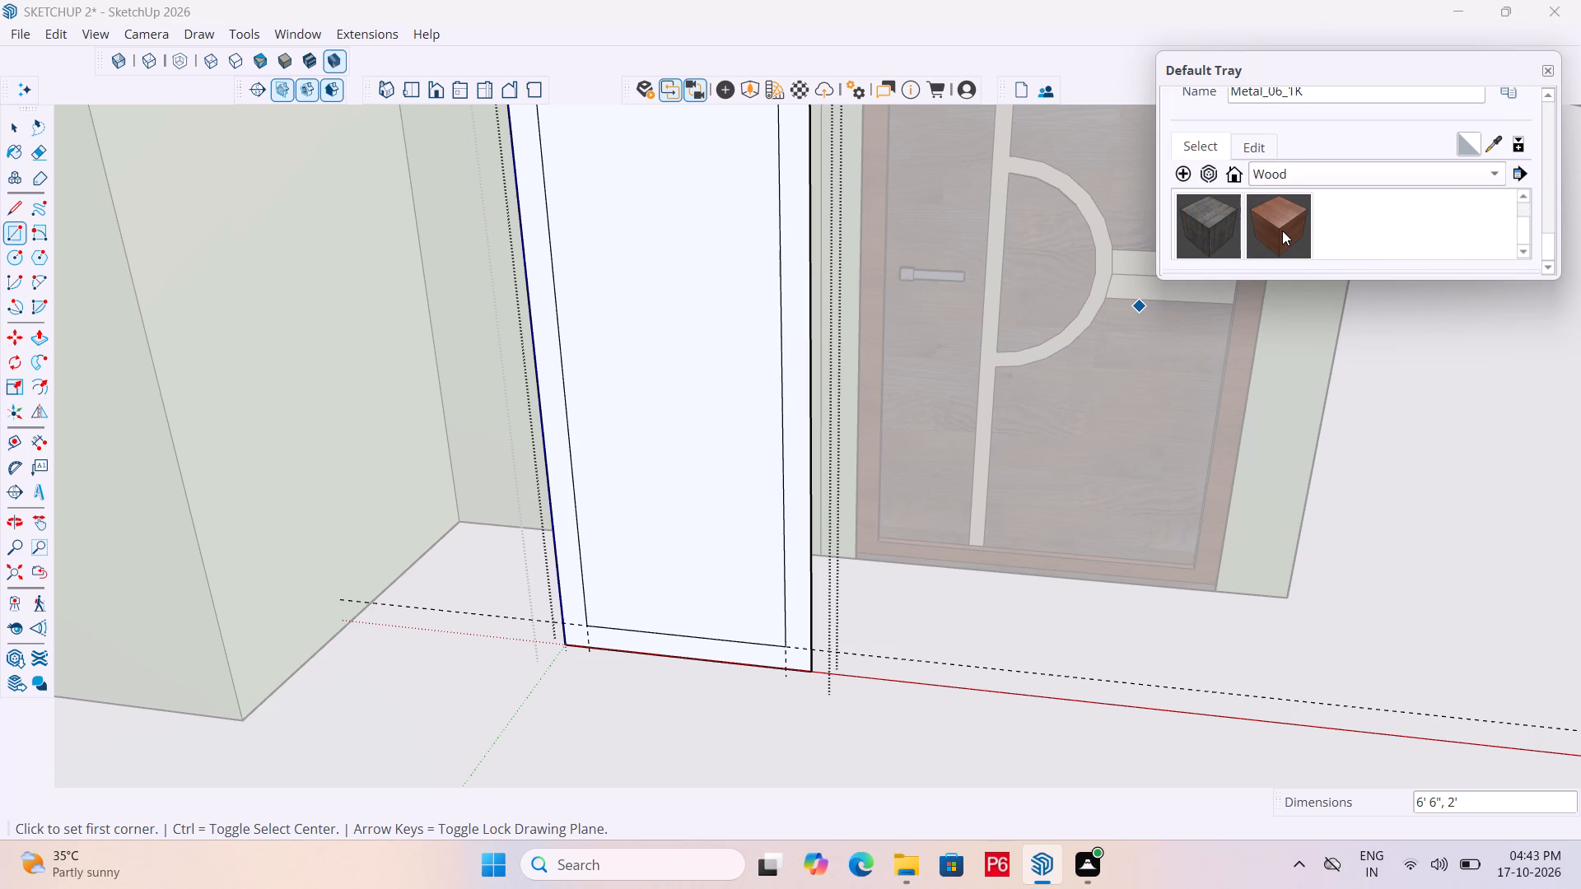
pyautogui.click(1282, 230)
pyautogui.click(804, 445)
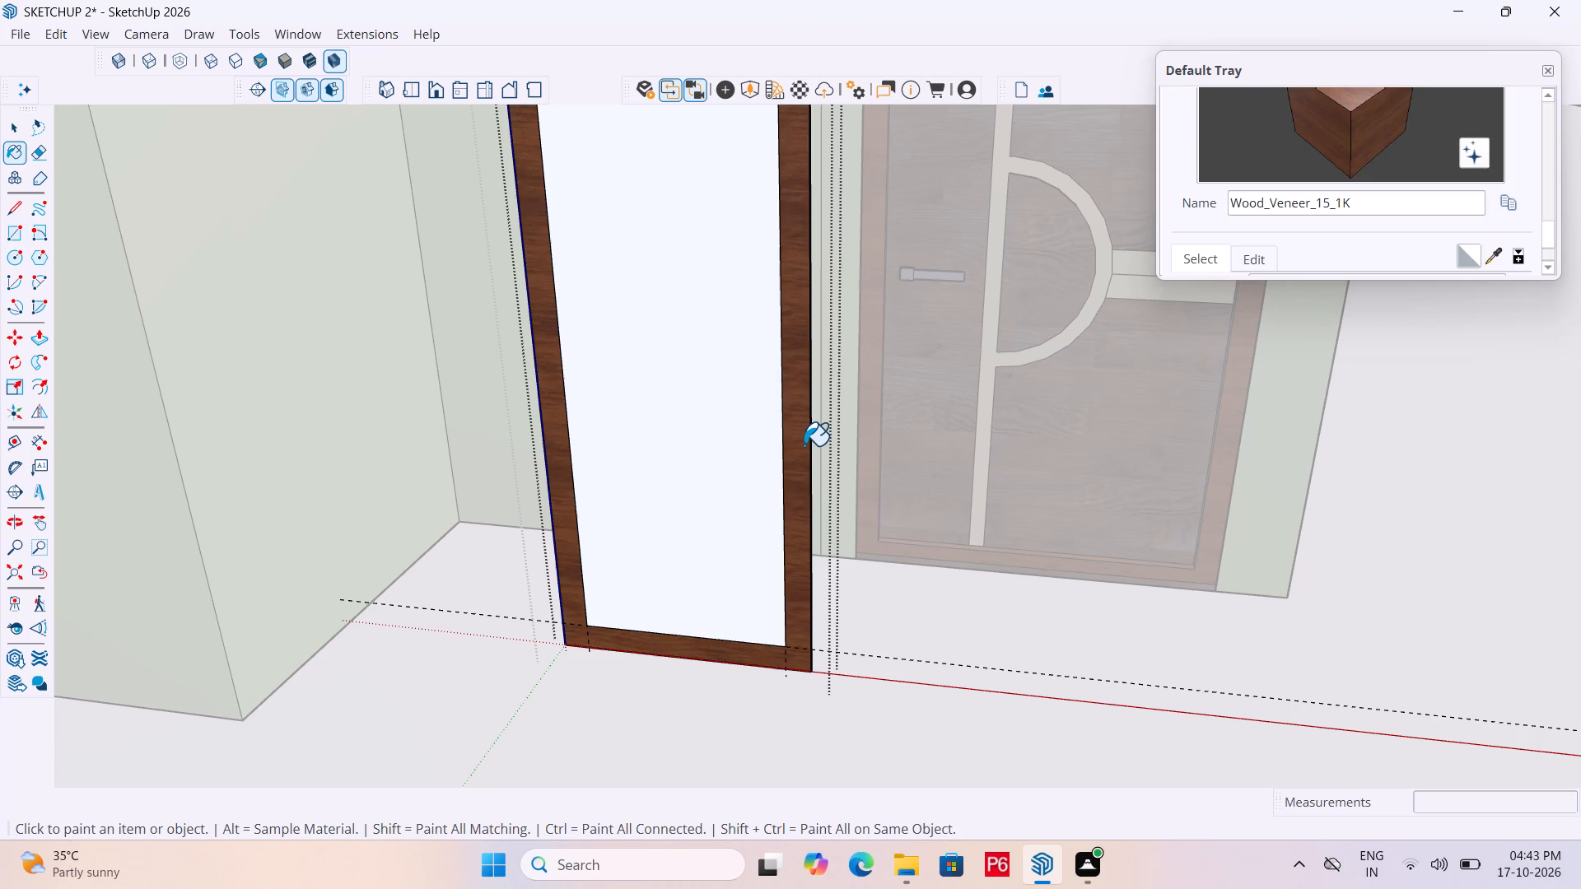
# Paint the inner area and the border on the panel's reverse side with Wood_Veneer_15_1K.
pyautogui.scroll(-1, 1026, 339)
pyautogui.moveTo(1024, 339); pyautogui.dragTo(505, 395, button='middle')
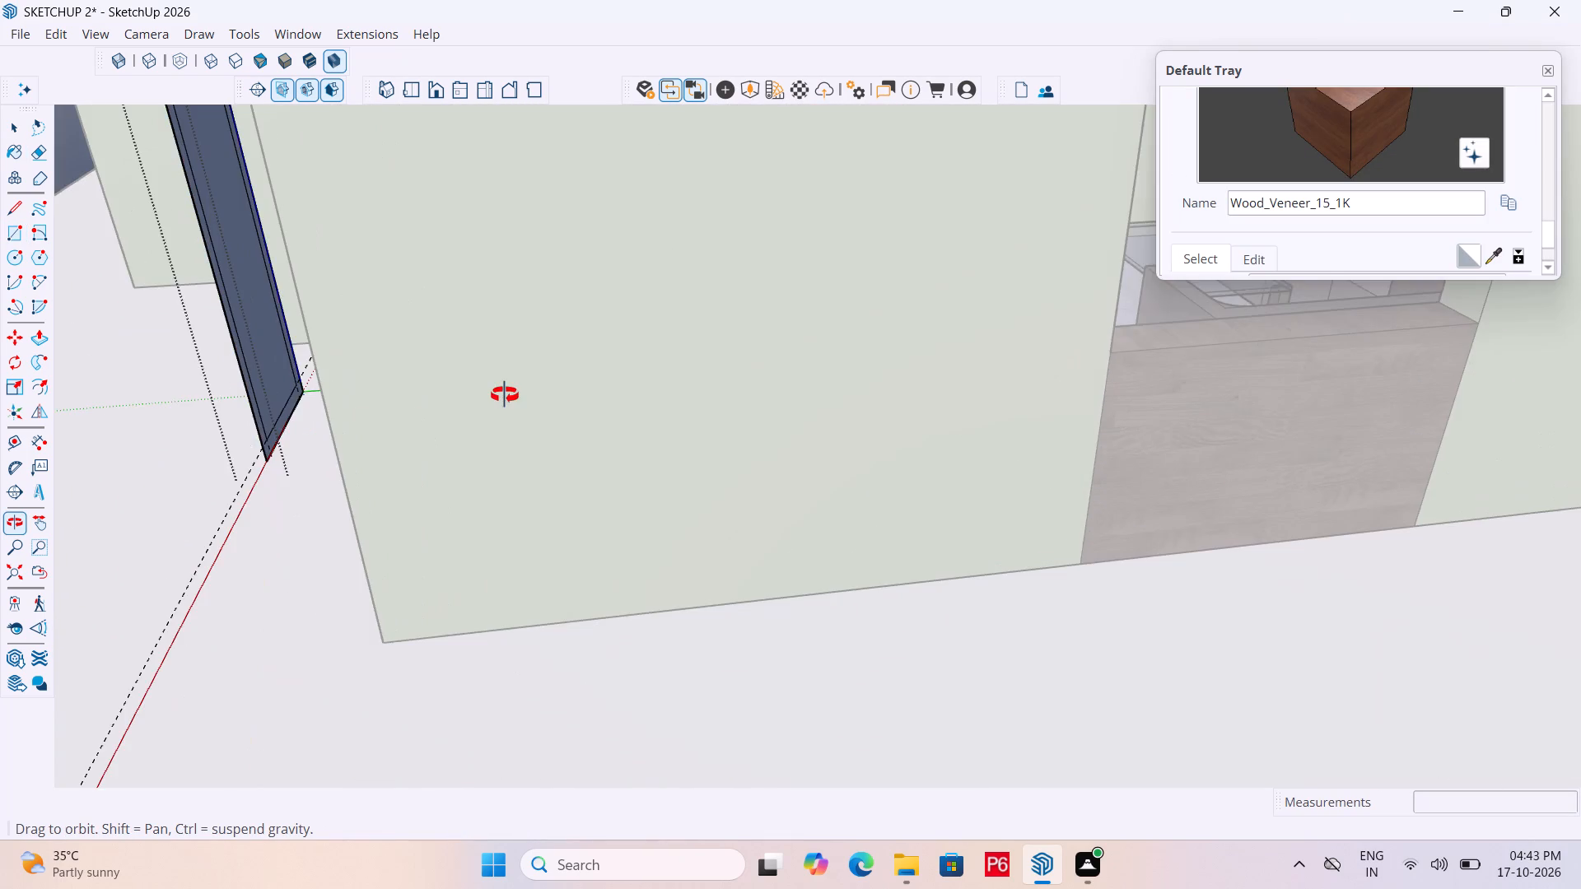
pyautogui.moveTo(505, 395); pyautogui.dragTo(556, 400, button='middle')
pyautogui.scroll(6, 226, 330)
pyautogui.click(239, 317)
pyautogui.scroll(10, 212, 332)
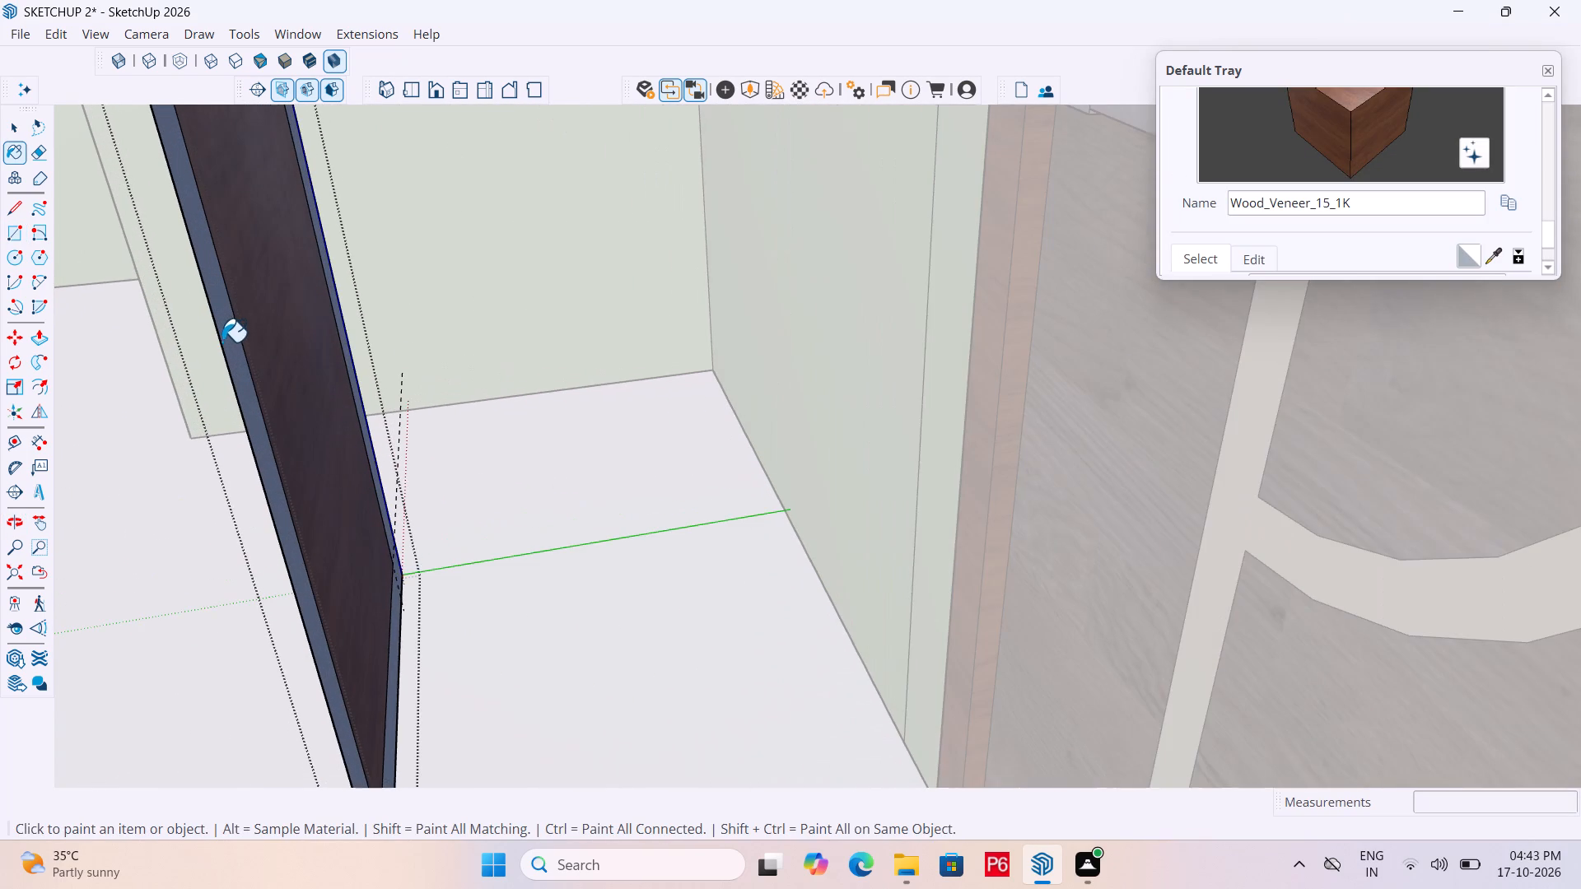
pyautogui.click(232, 338)
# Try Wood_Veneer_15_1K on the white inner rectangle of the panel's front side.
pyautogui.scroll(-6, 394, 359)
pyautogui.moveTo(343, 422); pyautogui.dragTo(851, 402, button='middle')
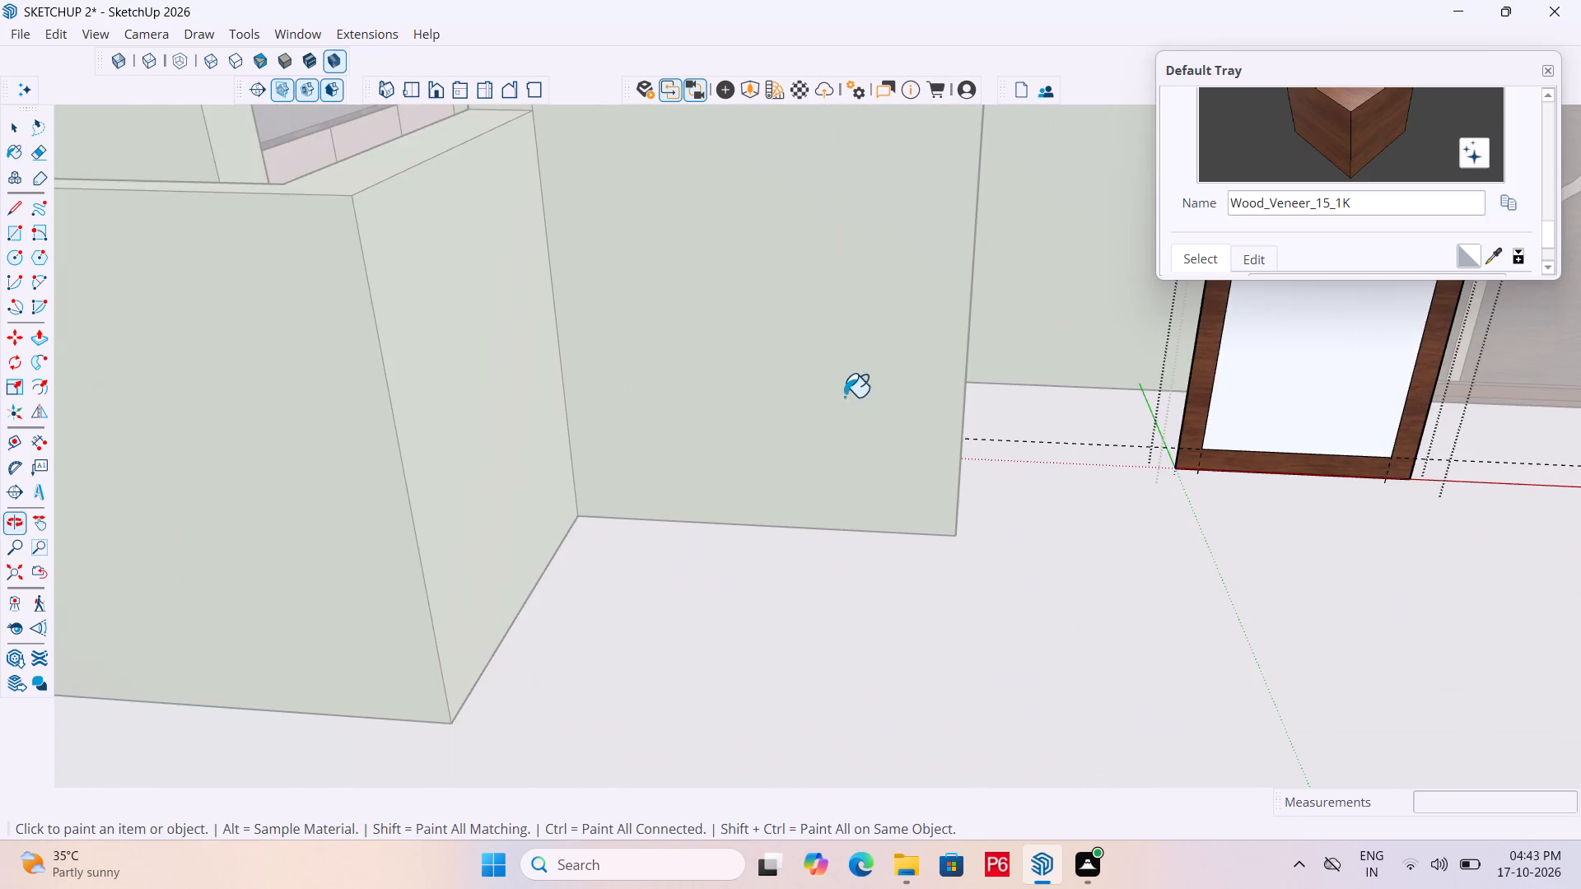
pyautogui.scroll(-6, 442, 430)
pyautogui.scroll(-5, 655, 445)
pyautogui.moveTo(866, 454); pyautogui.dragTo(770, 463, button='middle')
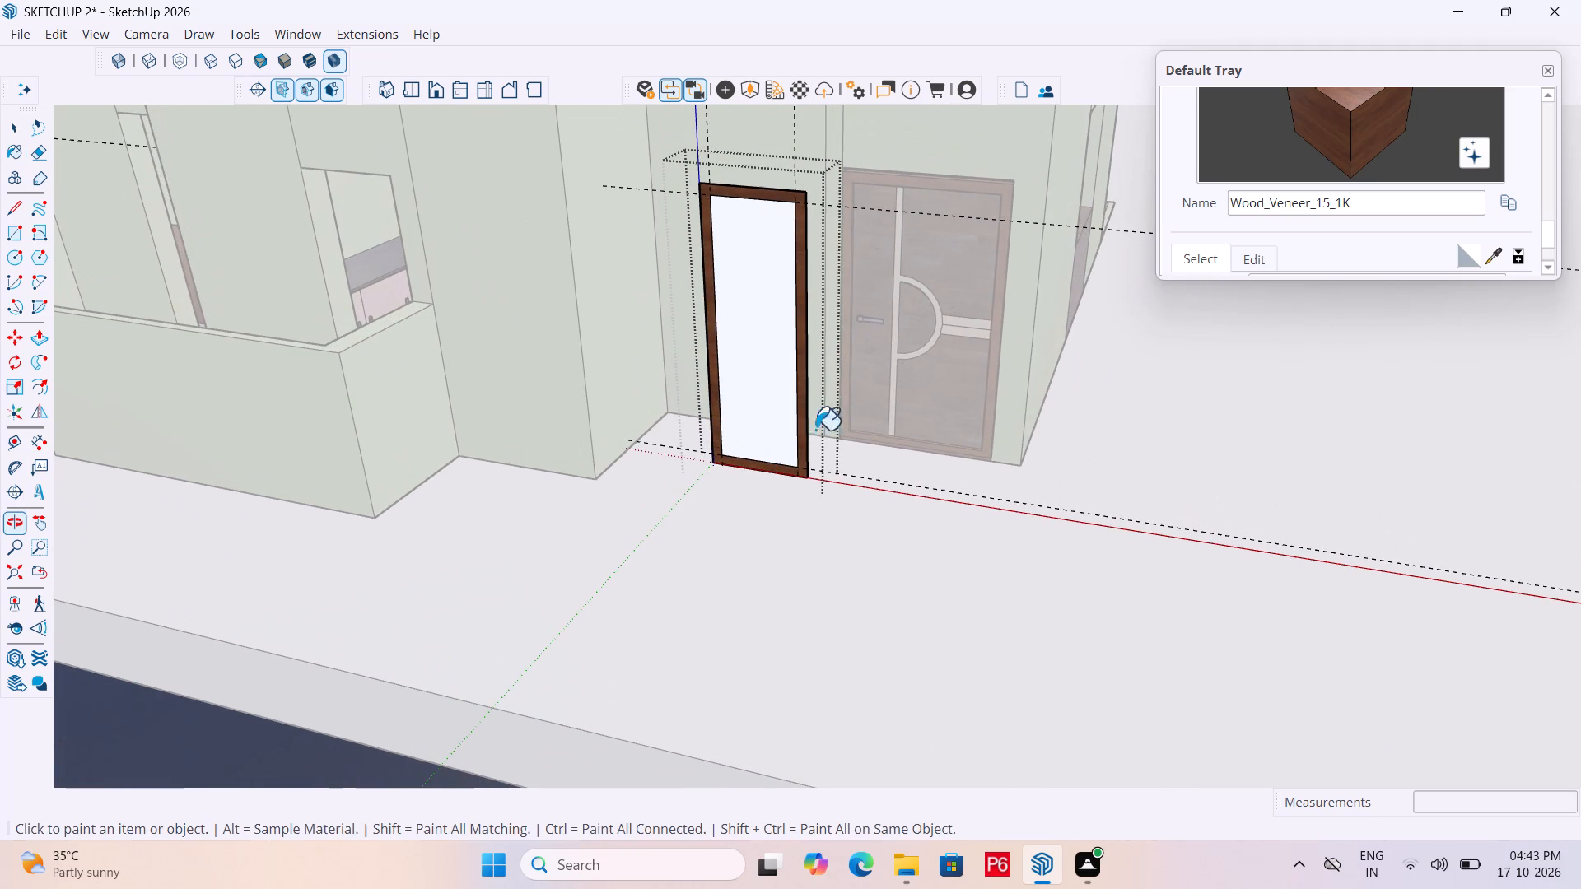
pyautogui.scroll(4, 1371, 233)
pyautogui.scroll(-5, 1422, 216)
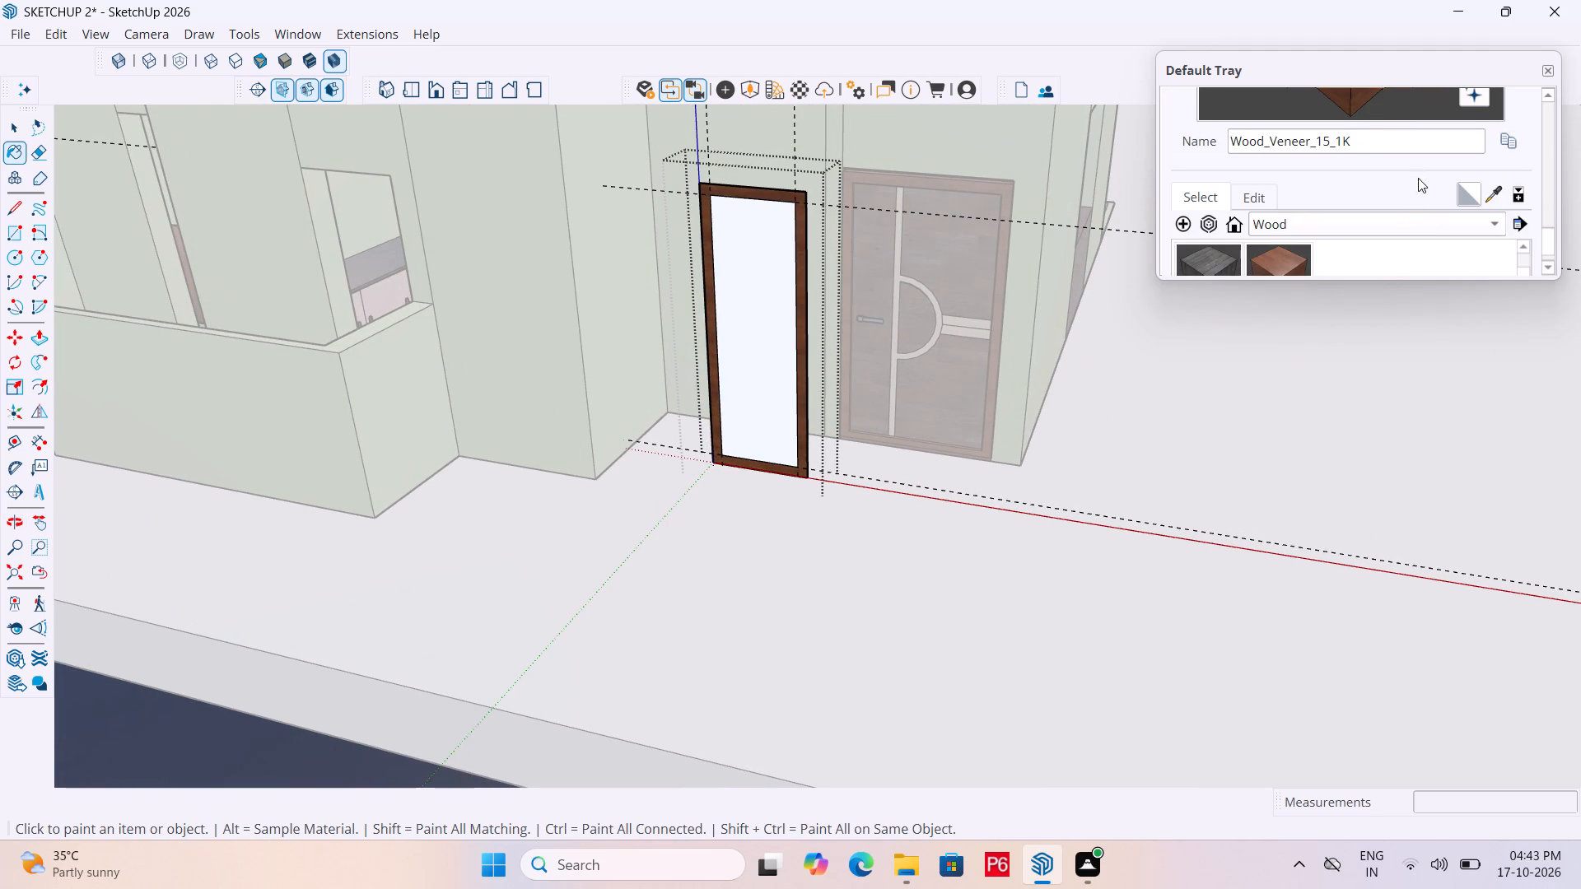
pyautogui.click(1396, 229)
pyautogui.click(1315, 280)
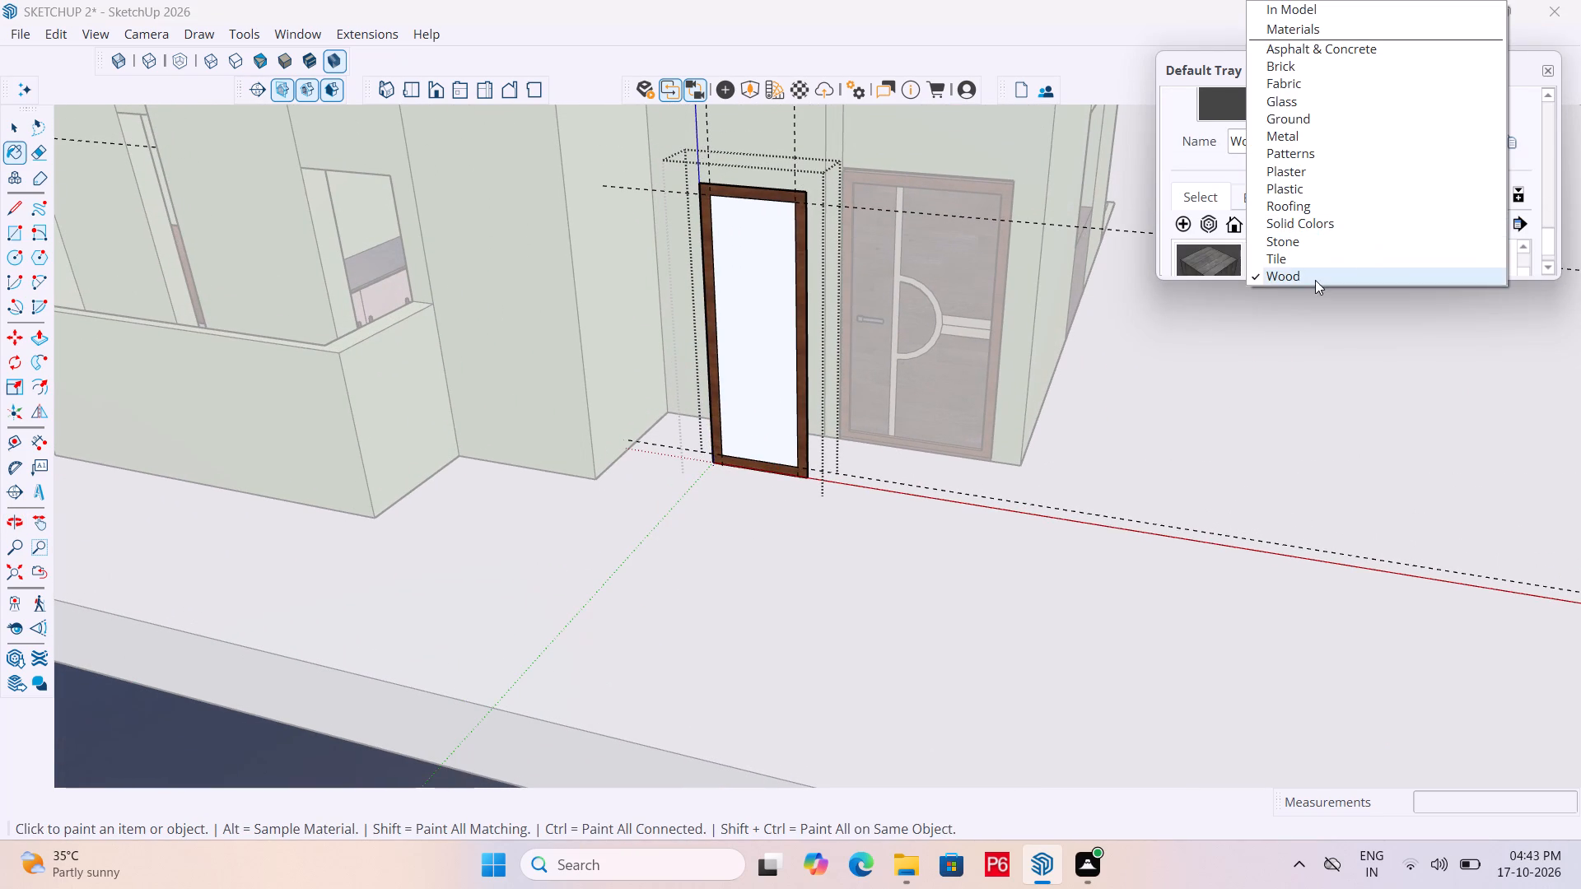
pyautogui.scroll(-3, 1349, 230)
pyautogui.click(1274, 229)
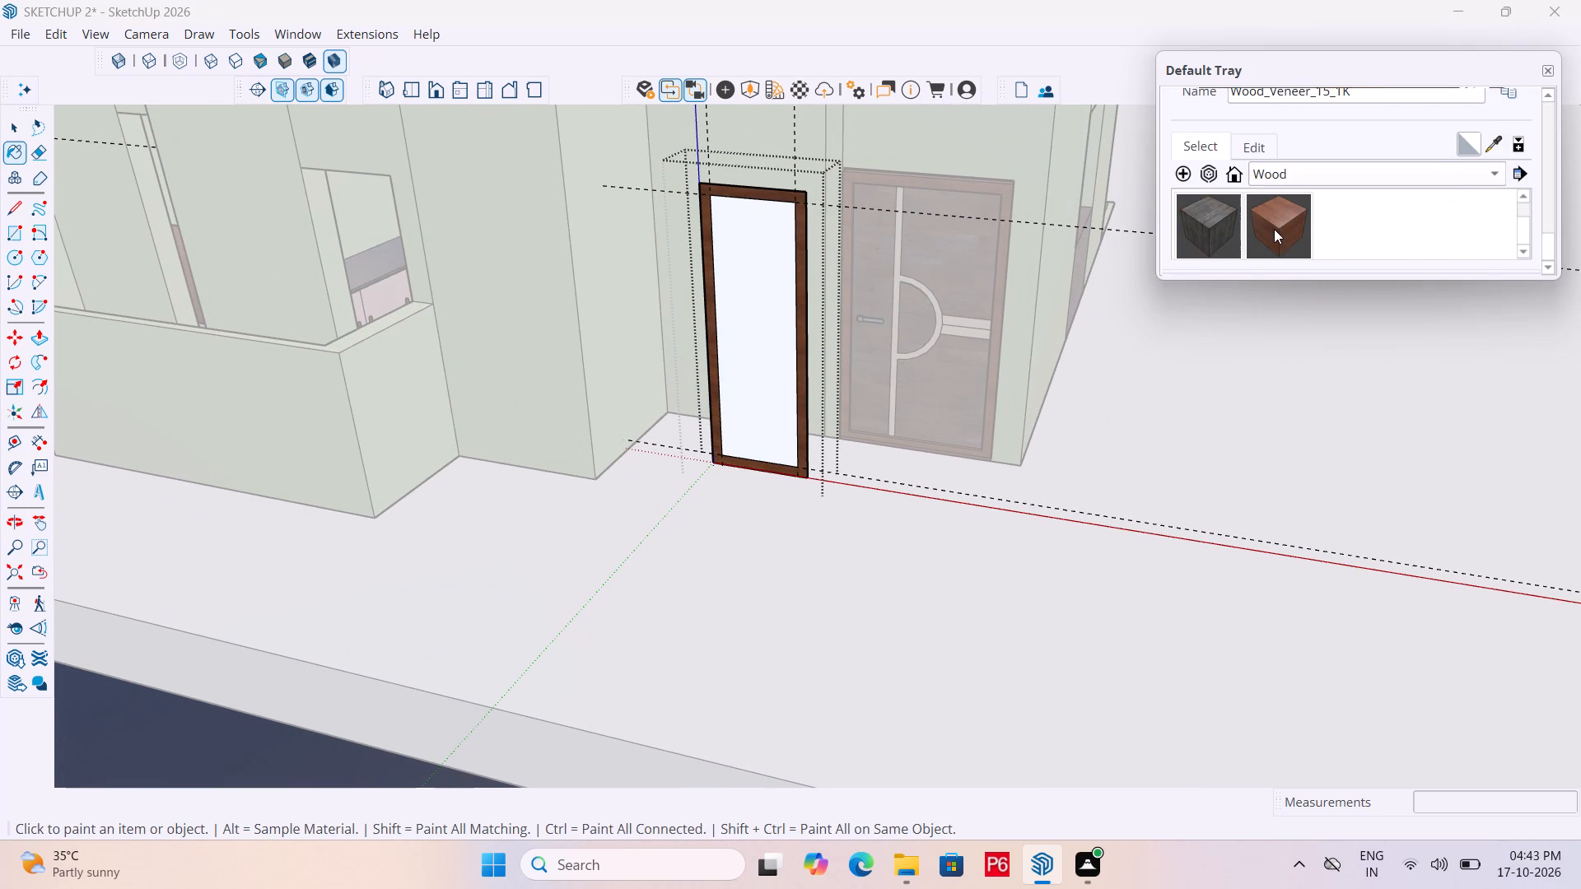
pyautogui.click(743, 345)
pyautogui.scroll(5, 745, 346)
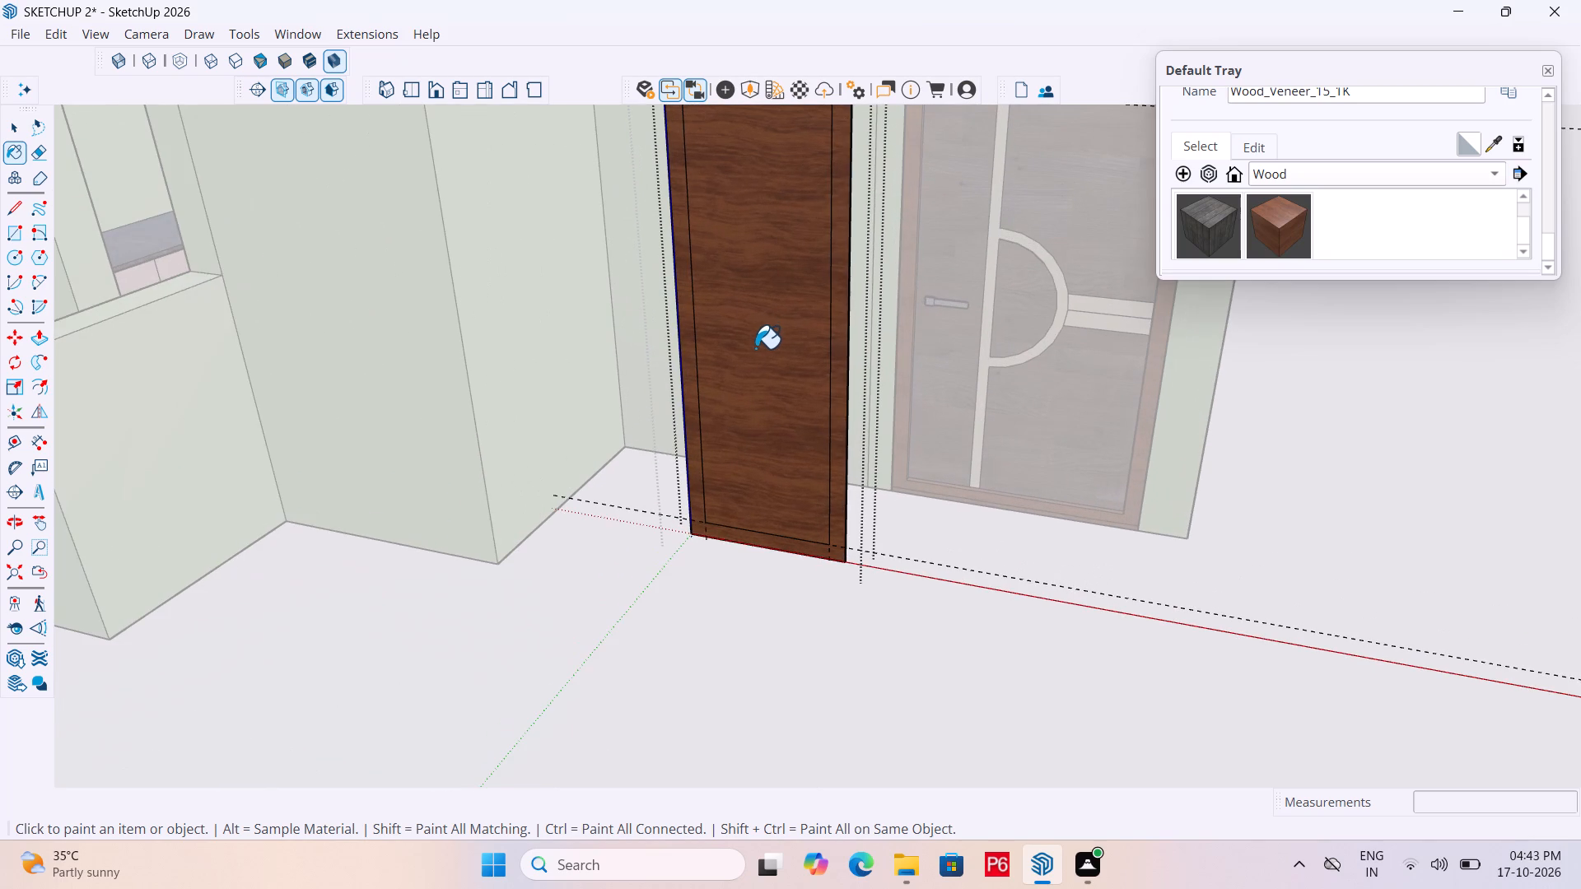
# Paint the inner rectangle on the panel's front side with the wood material Wood_Floor_12_1K.
pyautogui.scroll(1, 1344, 234)
pyautogui.click(1419, 230)
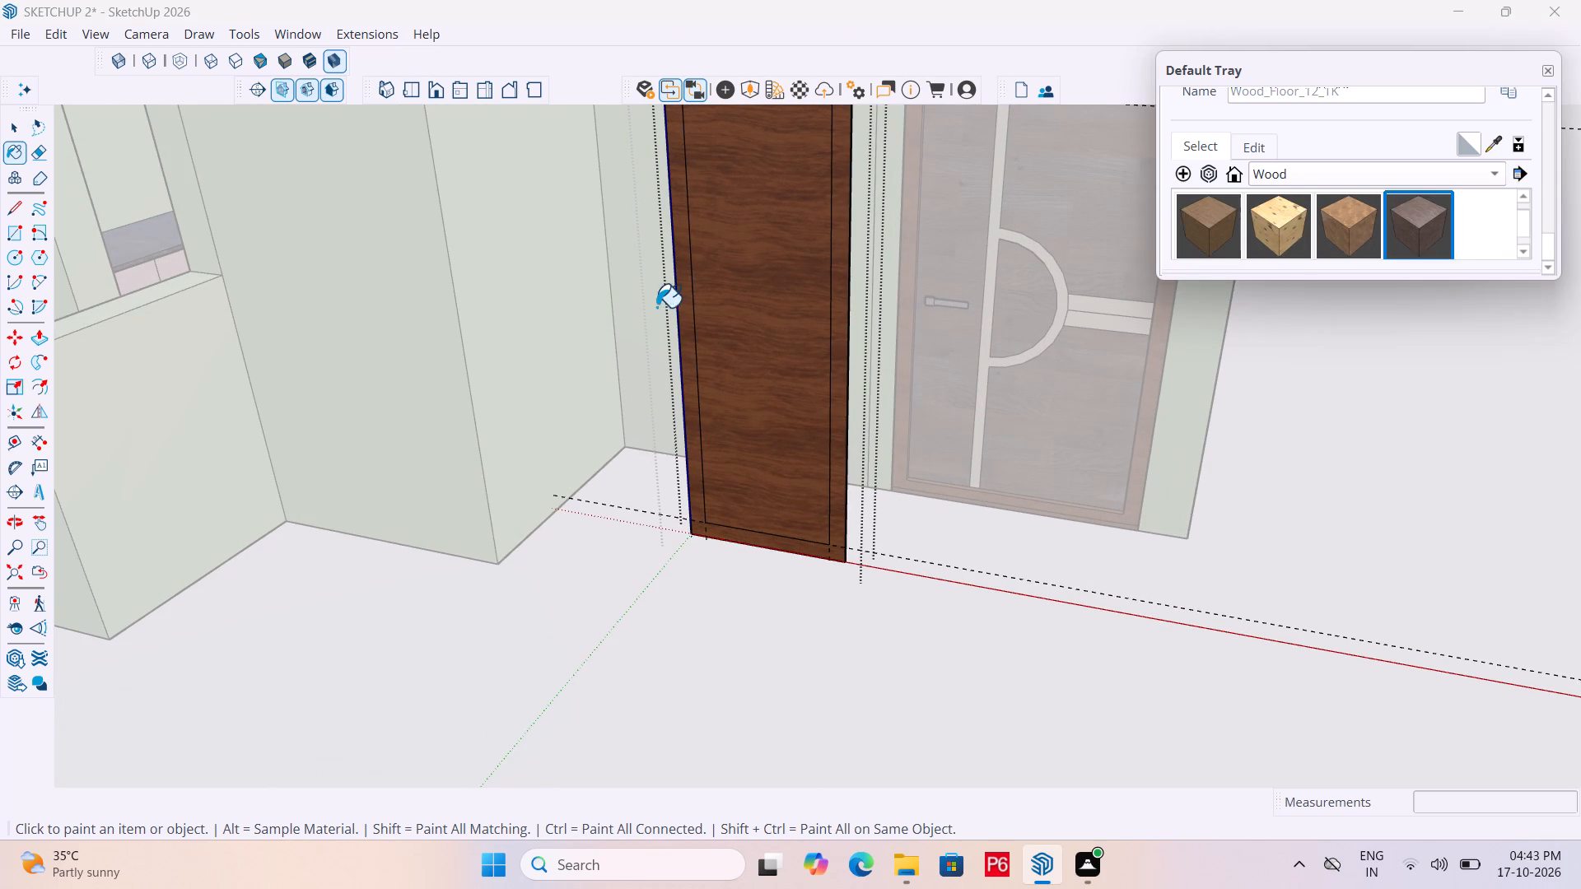
pyautogui.click(739, 298)
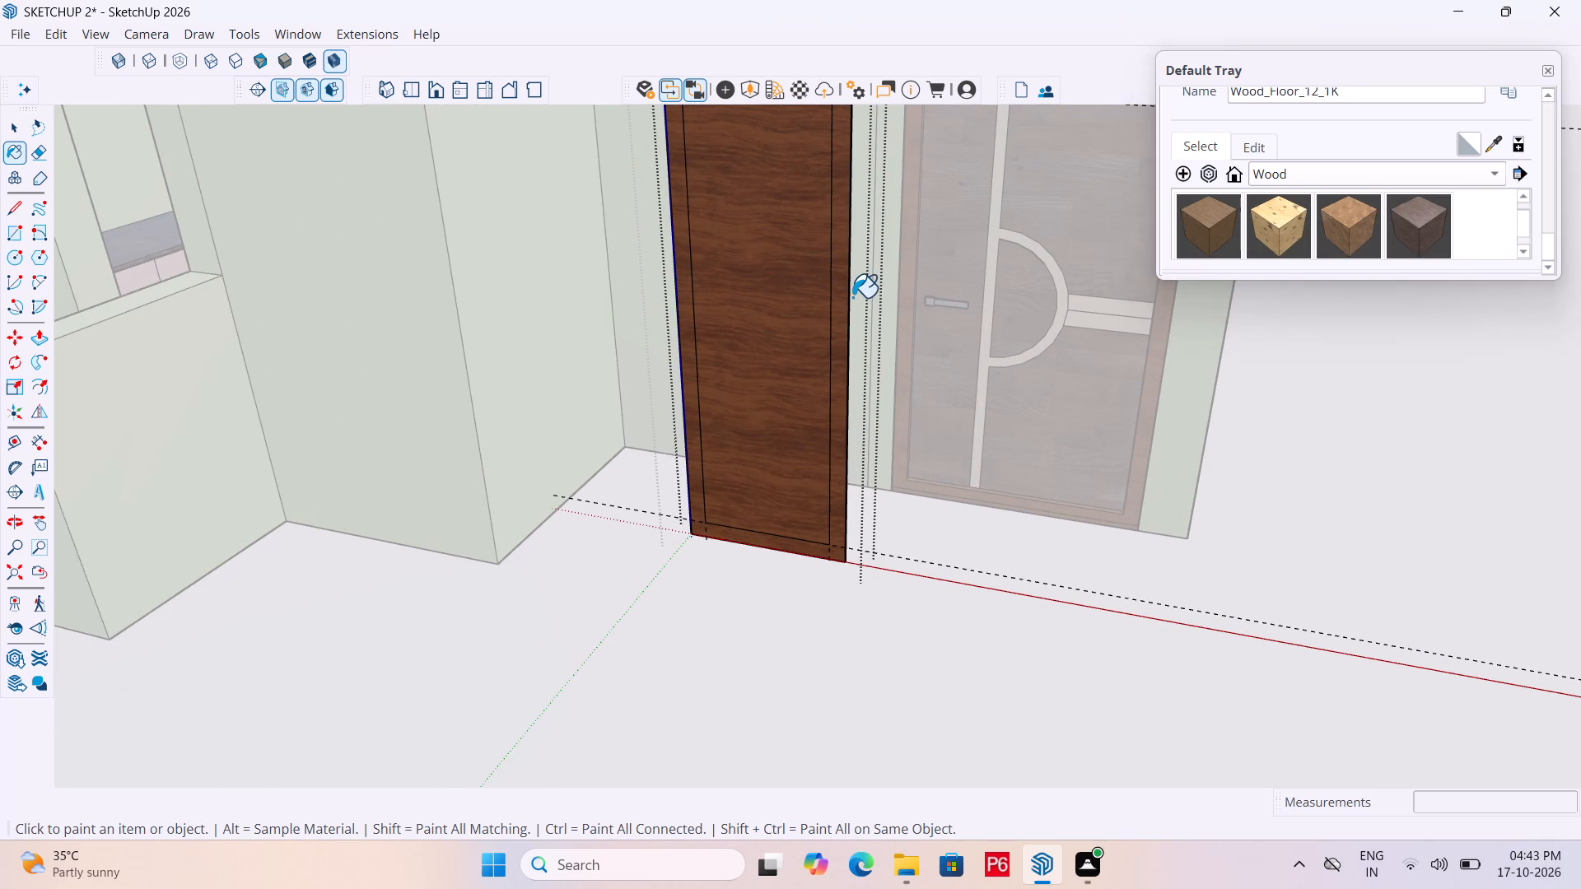
# Save the model.
pyautogui.scroll(4, 837, 307)
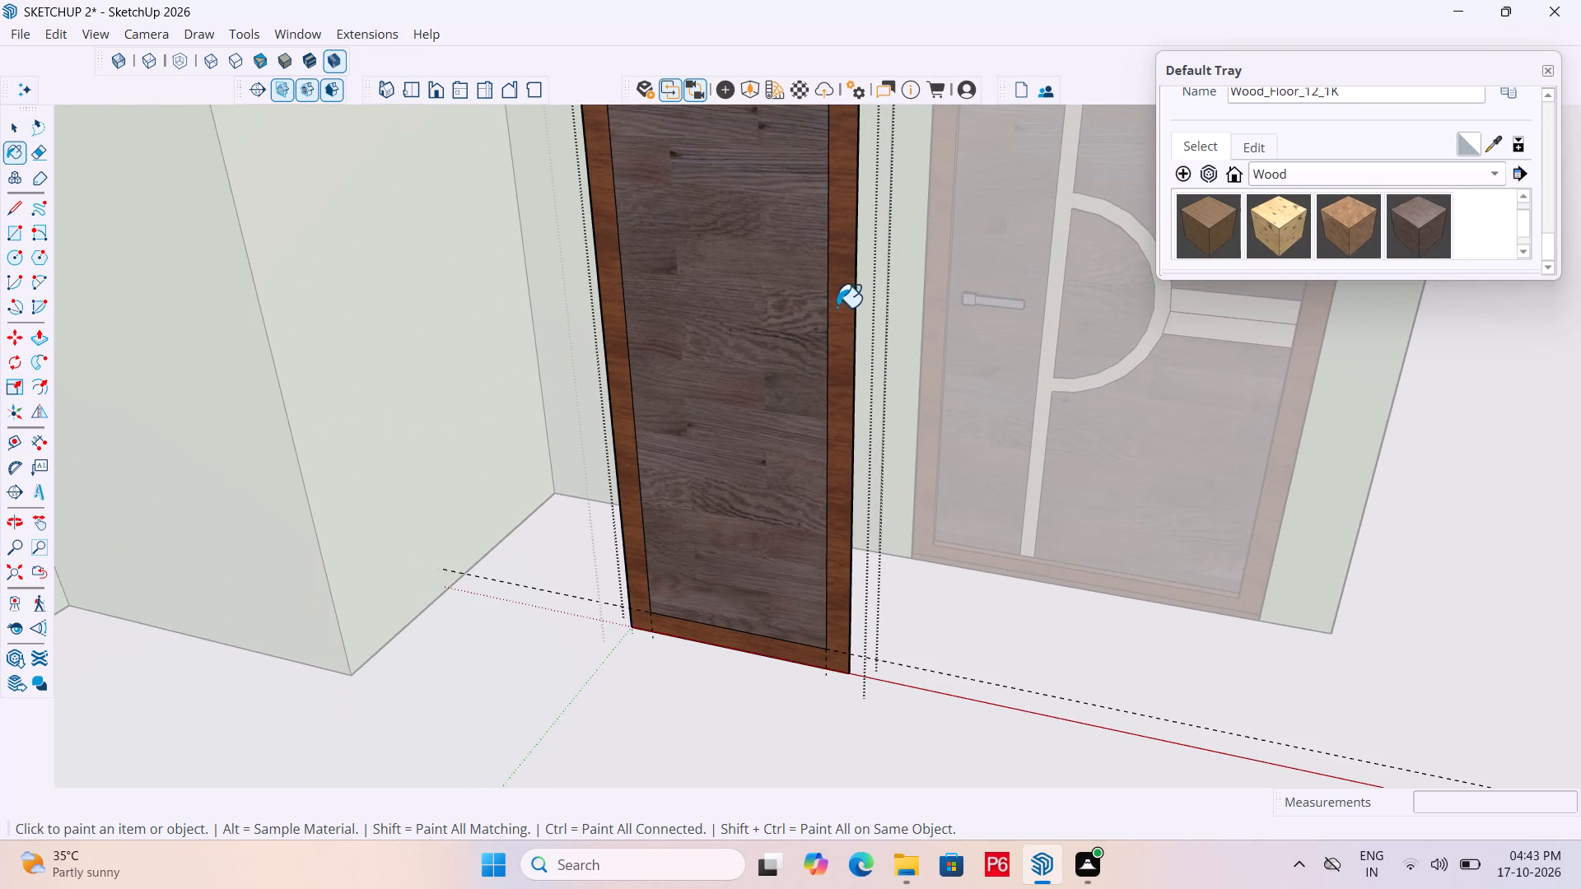
pyautogui.scroll(-4, 784, 537)
pyautogui.moveTo(795, 432); pyautogui.dragTo(823, 425, button='middle')
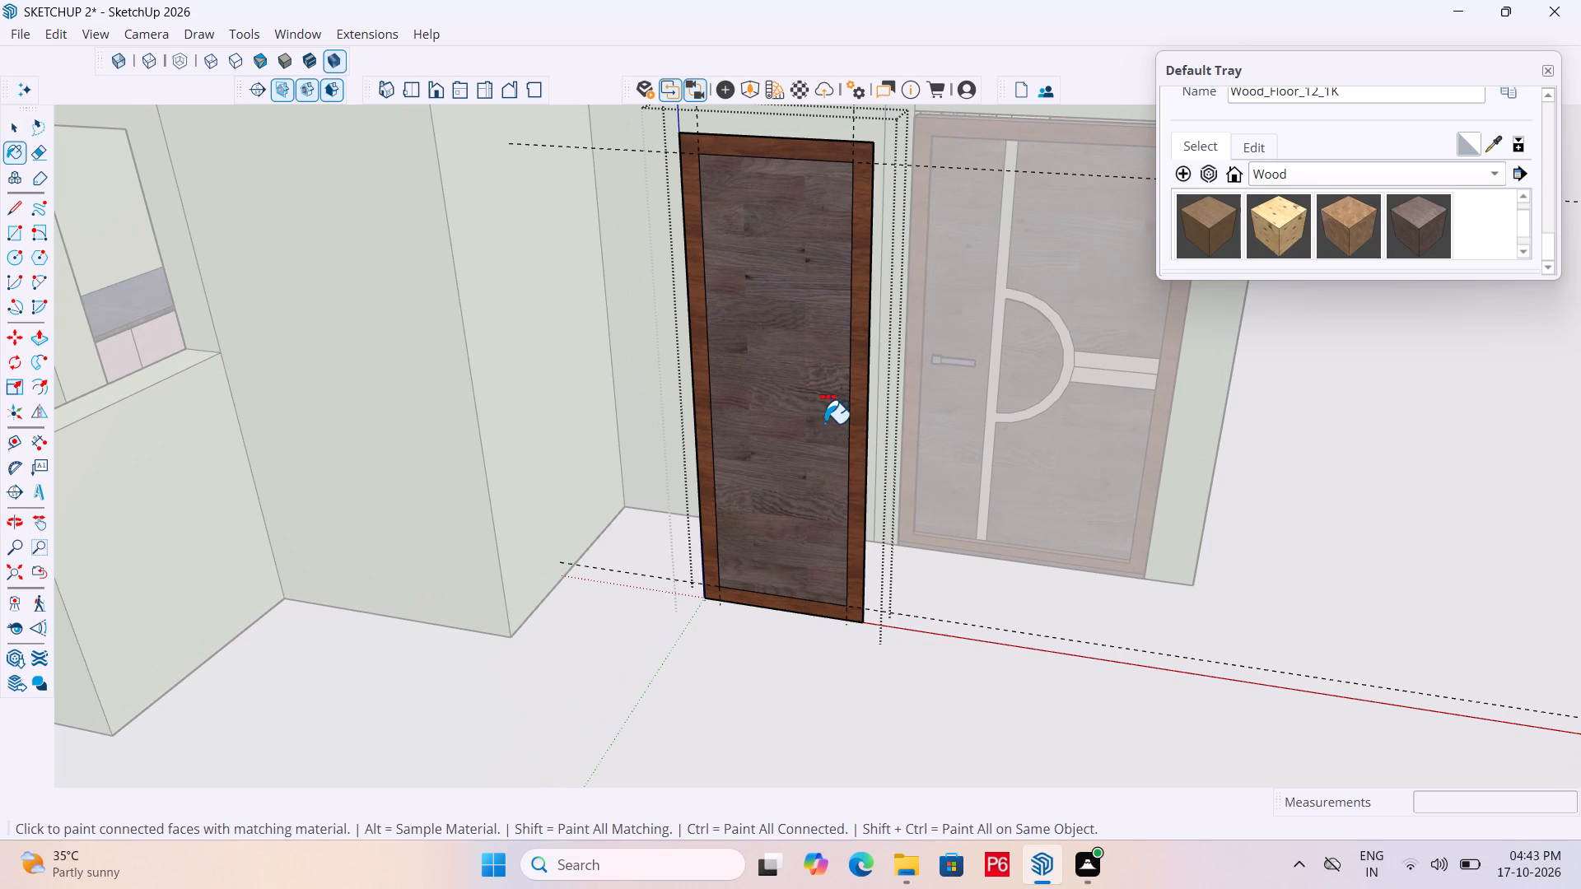
pyautogui.hotkey('ctrl', 's')
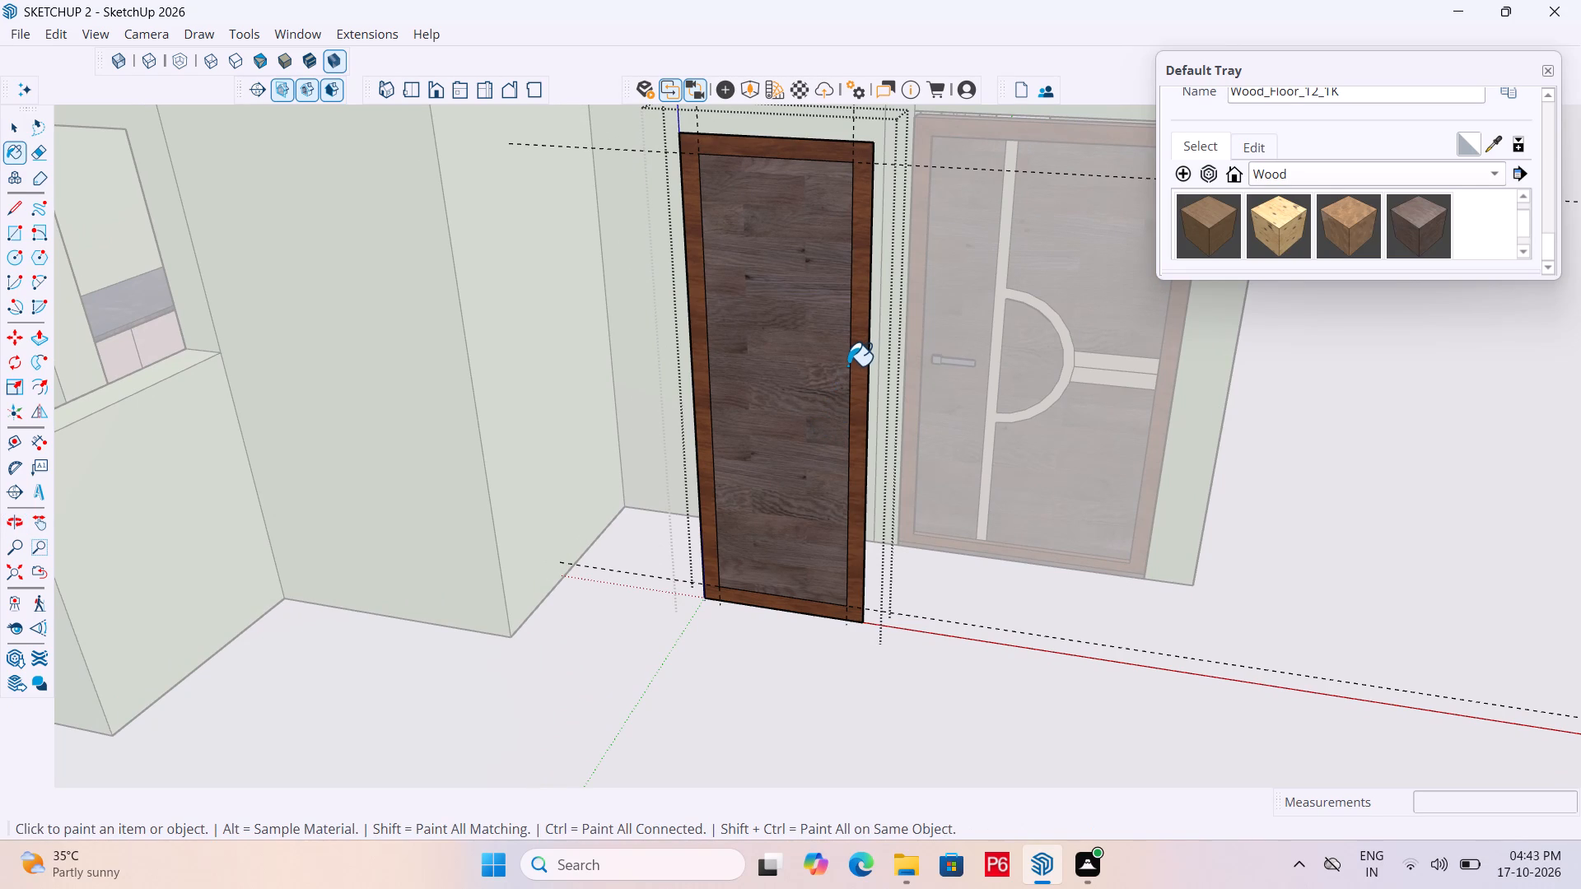
# Draw a square of about 1 1/4" on the dark wood infill, near the frame edge closest to the entrance door.
pyautogui.scroll(4, 849, 361)
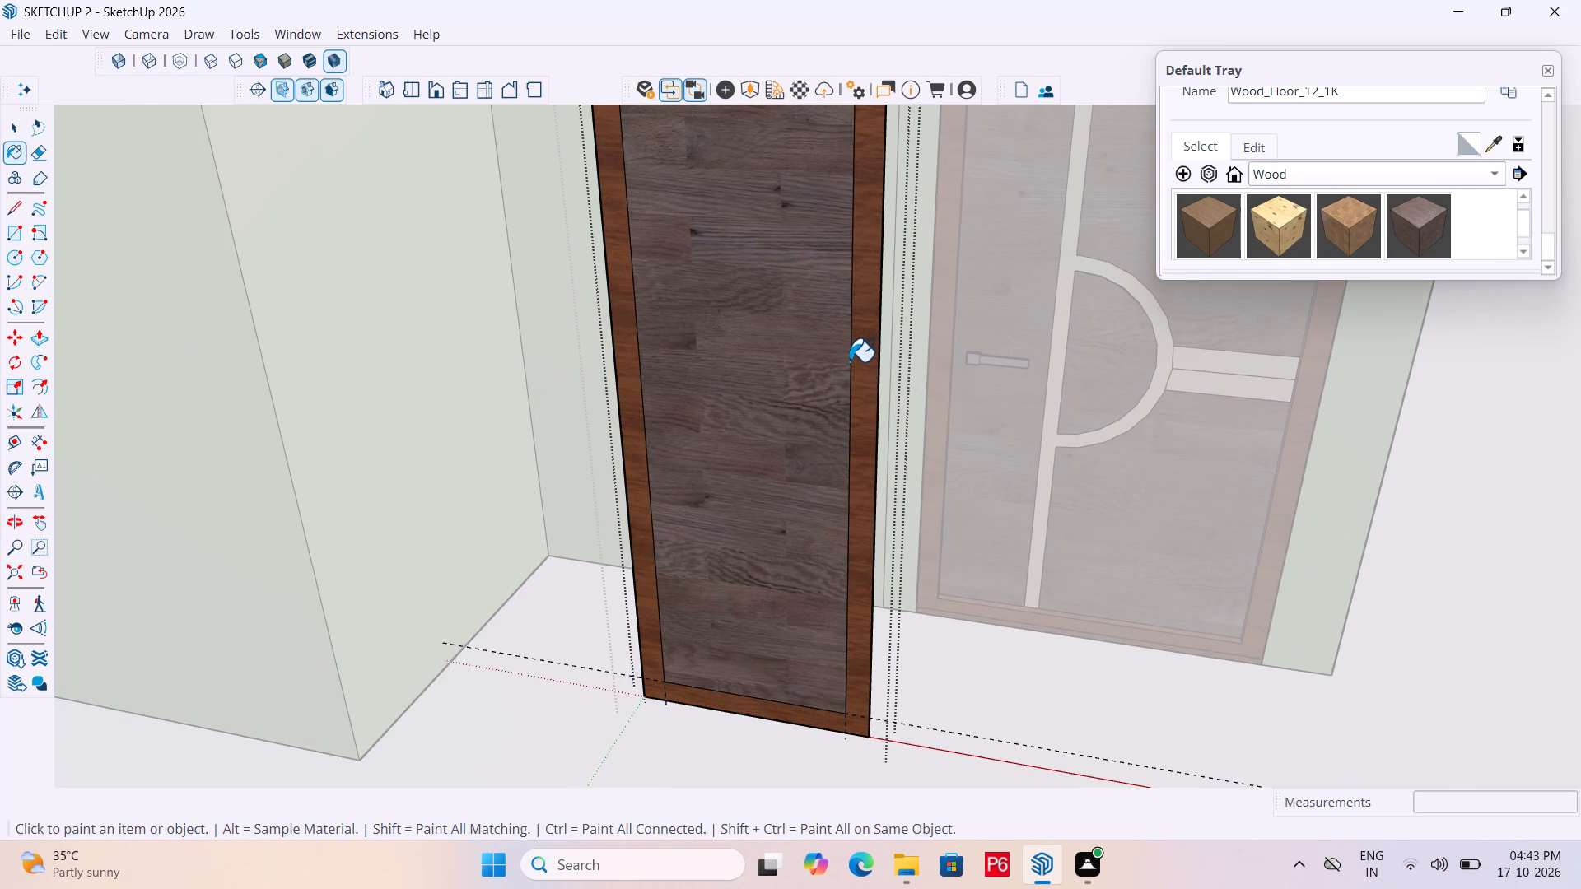
pyautogui.press('r')
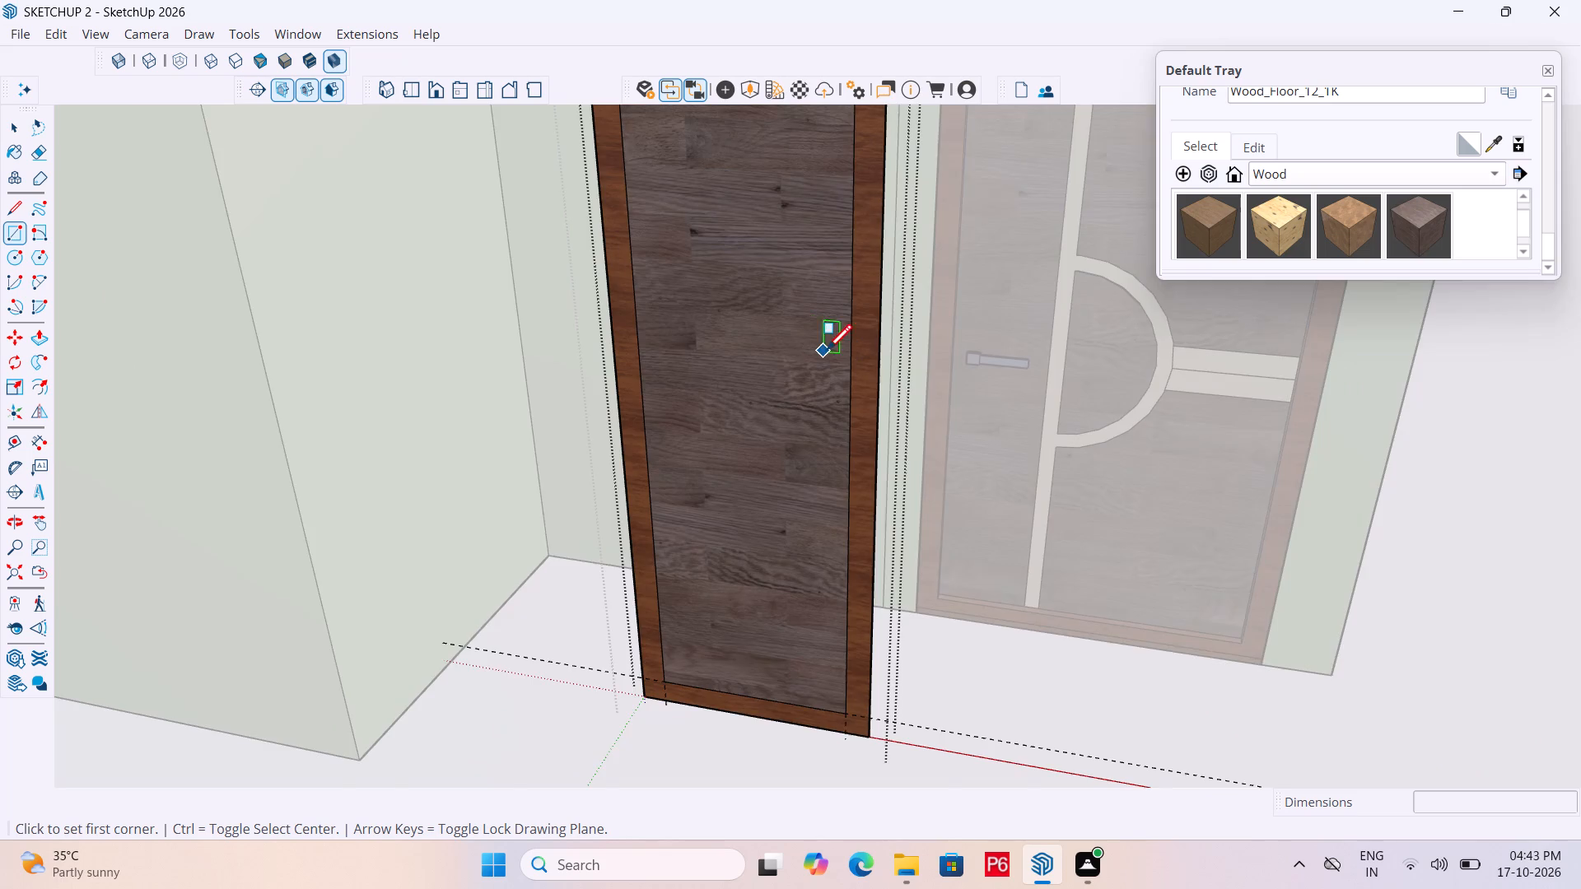
pyautogui.scroll(6, 829, 356)
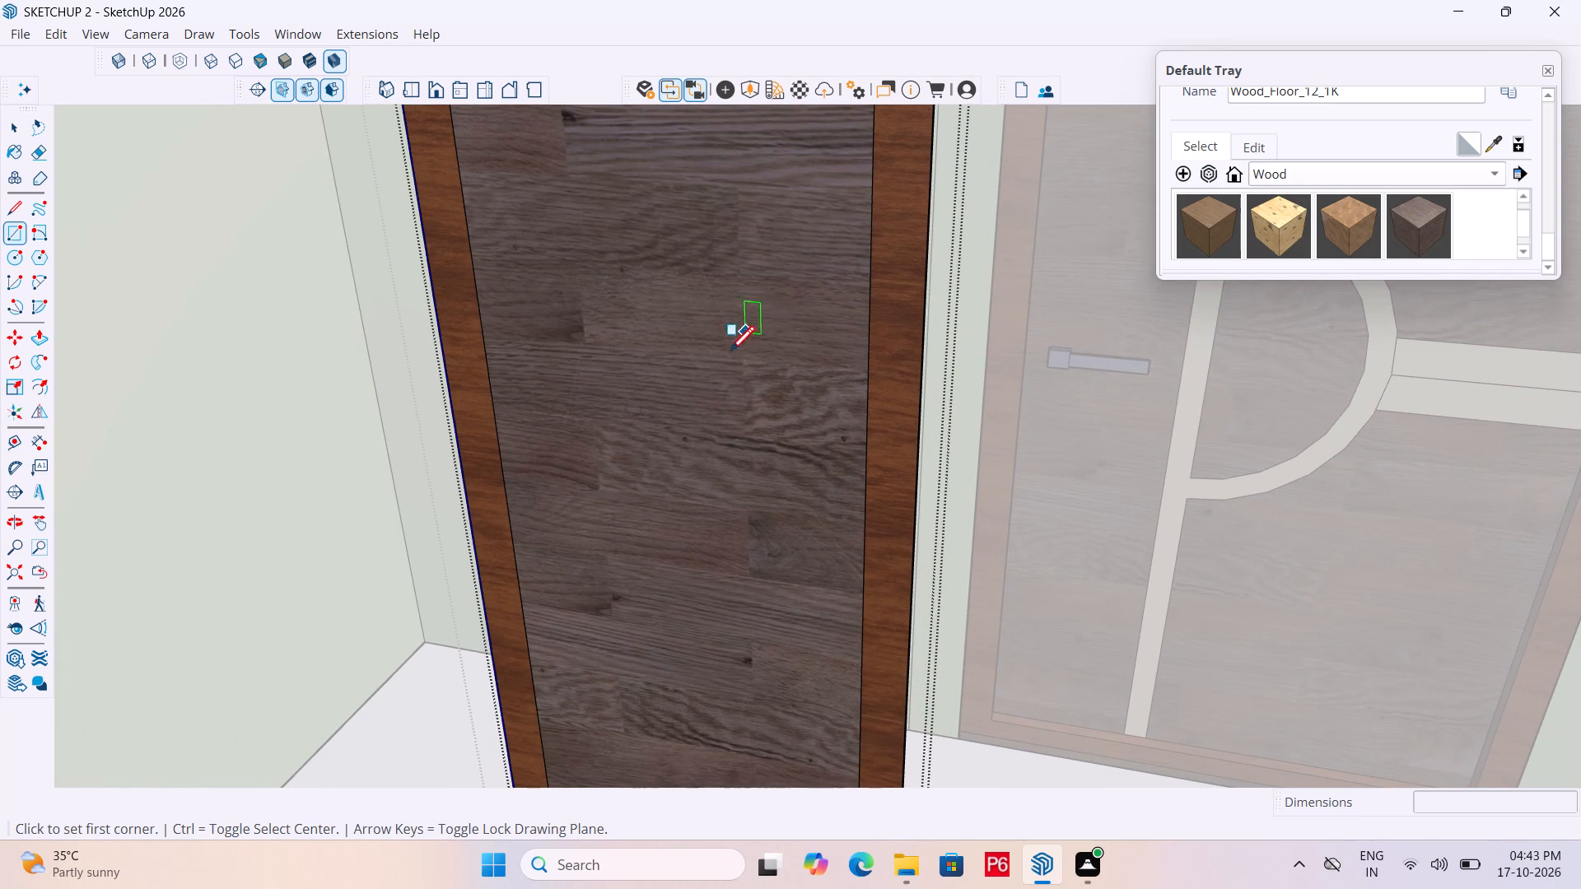
pyautogui.scroll(-5, 734, 349)
pyautogui.scroll(-4, 701, 409)
pyautogui.scroll(7, 750, 374)
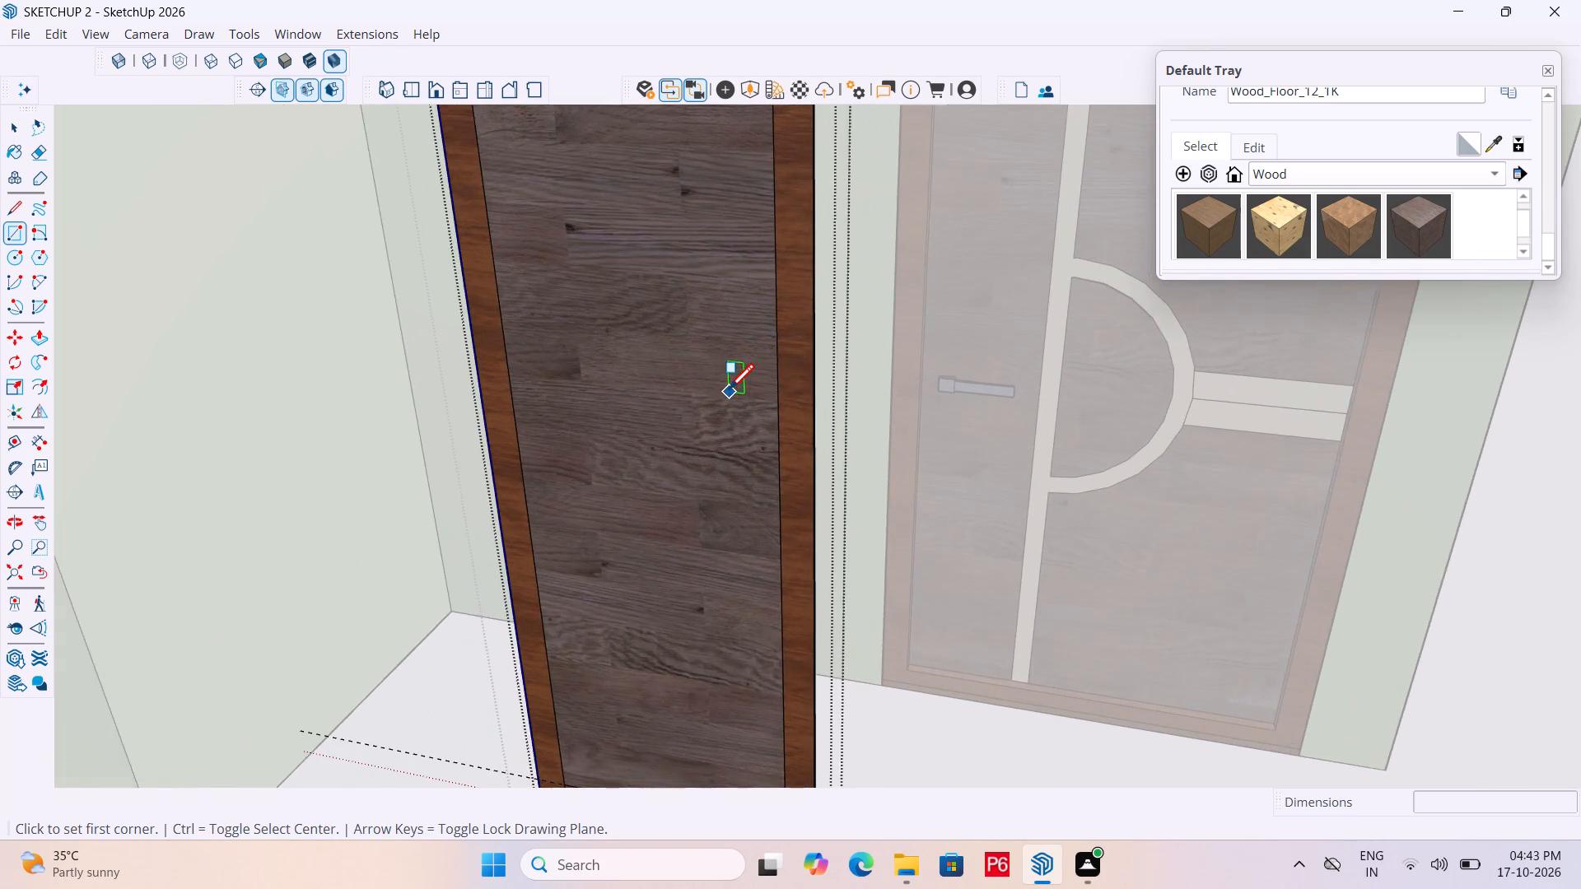
pyautogui.scroll(3, 729, 392)
pyautogui.click(728, 352)
pyautogui.click(749, 379)
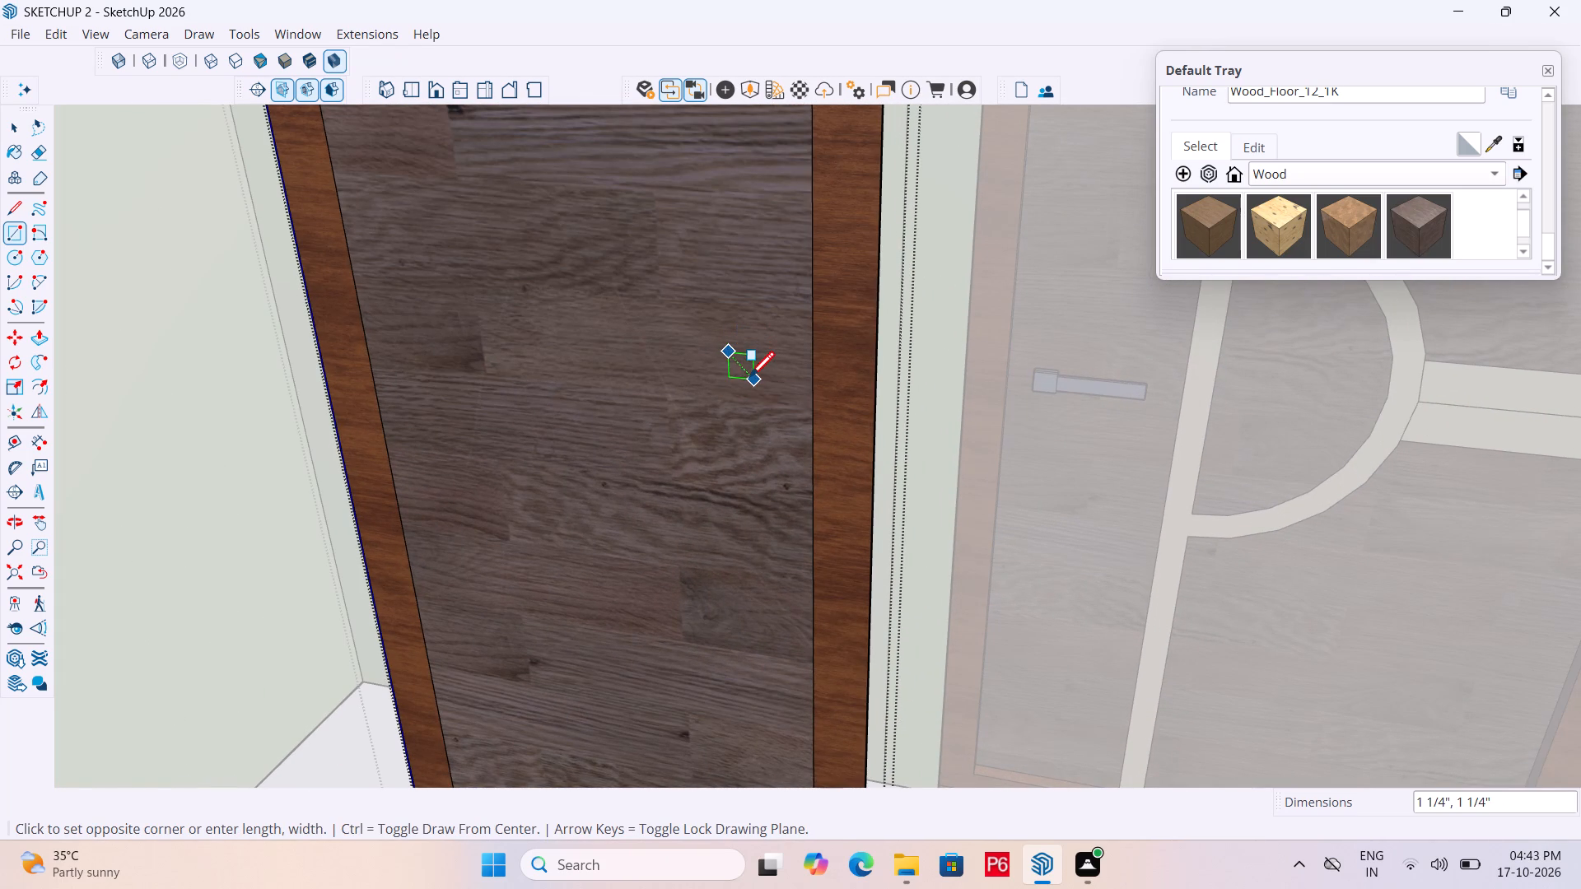
# Select the small square face with its edges on the dark wood infill and make it a group.
pyautogui.press('space')
pyautogui.scroll(4, 743, 380)
pyautogui.click(749, 365)
pyautogui.doubleClick(749, 365)
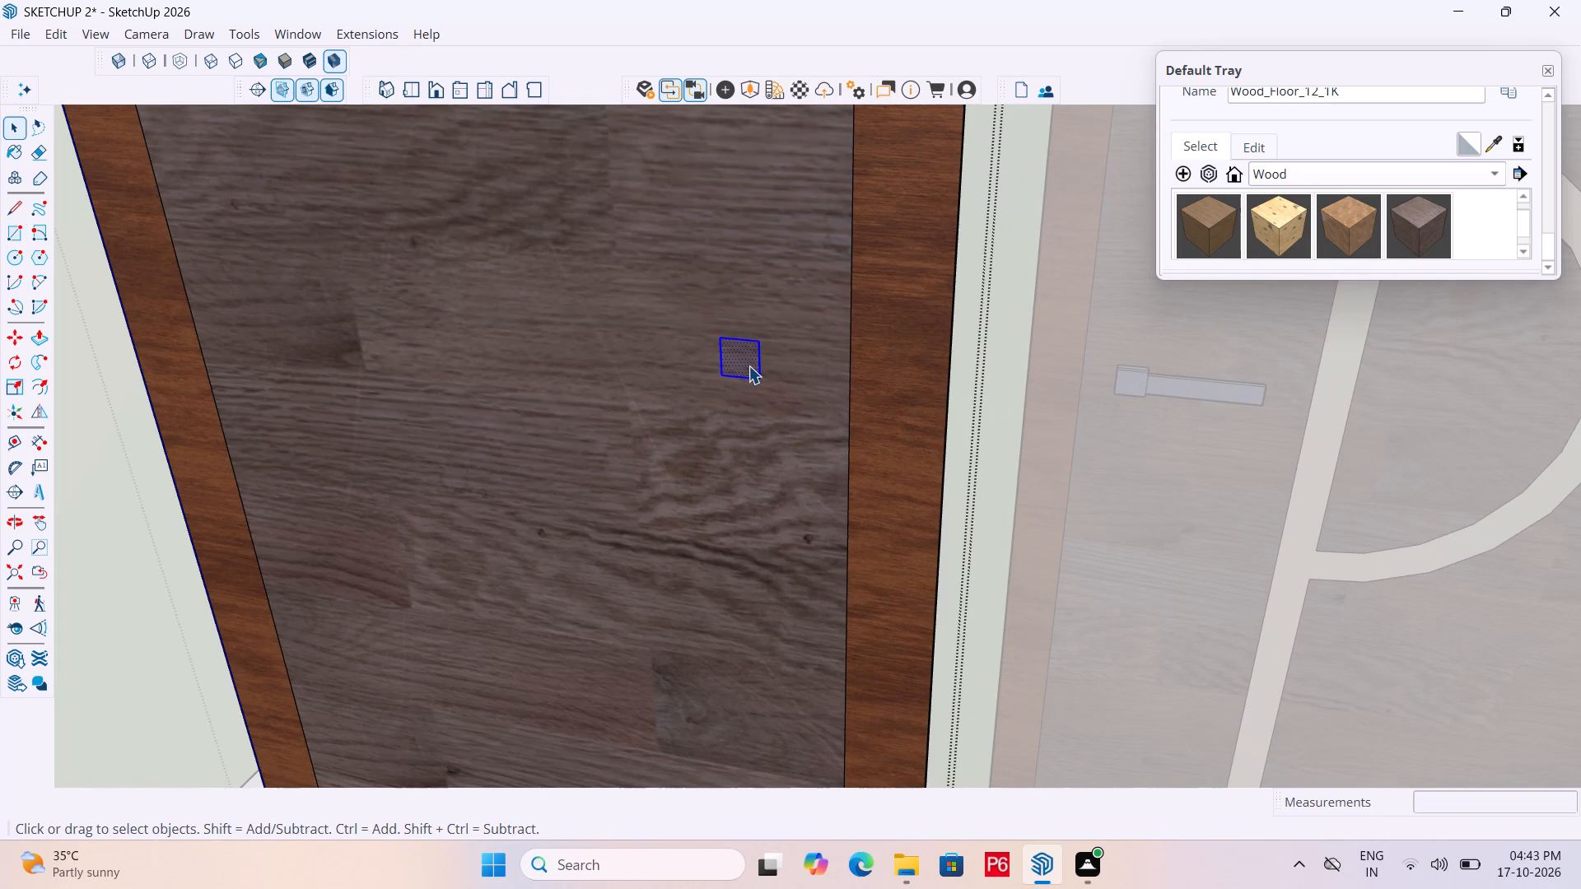
pyautogui.click(878, 342)
pyautogui.tripleClick(755, 362)
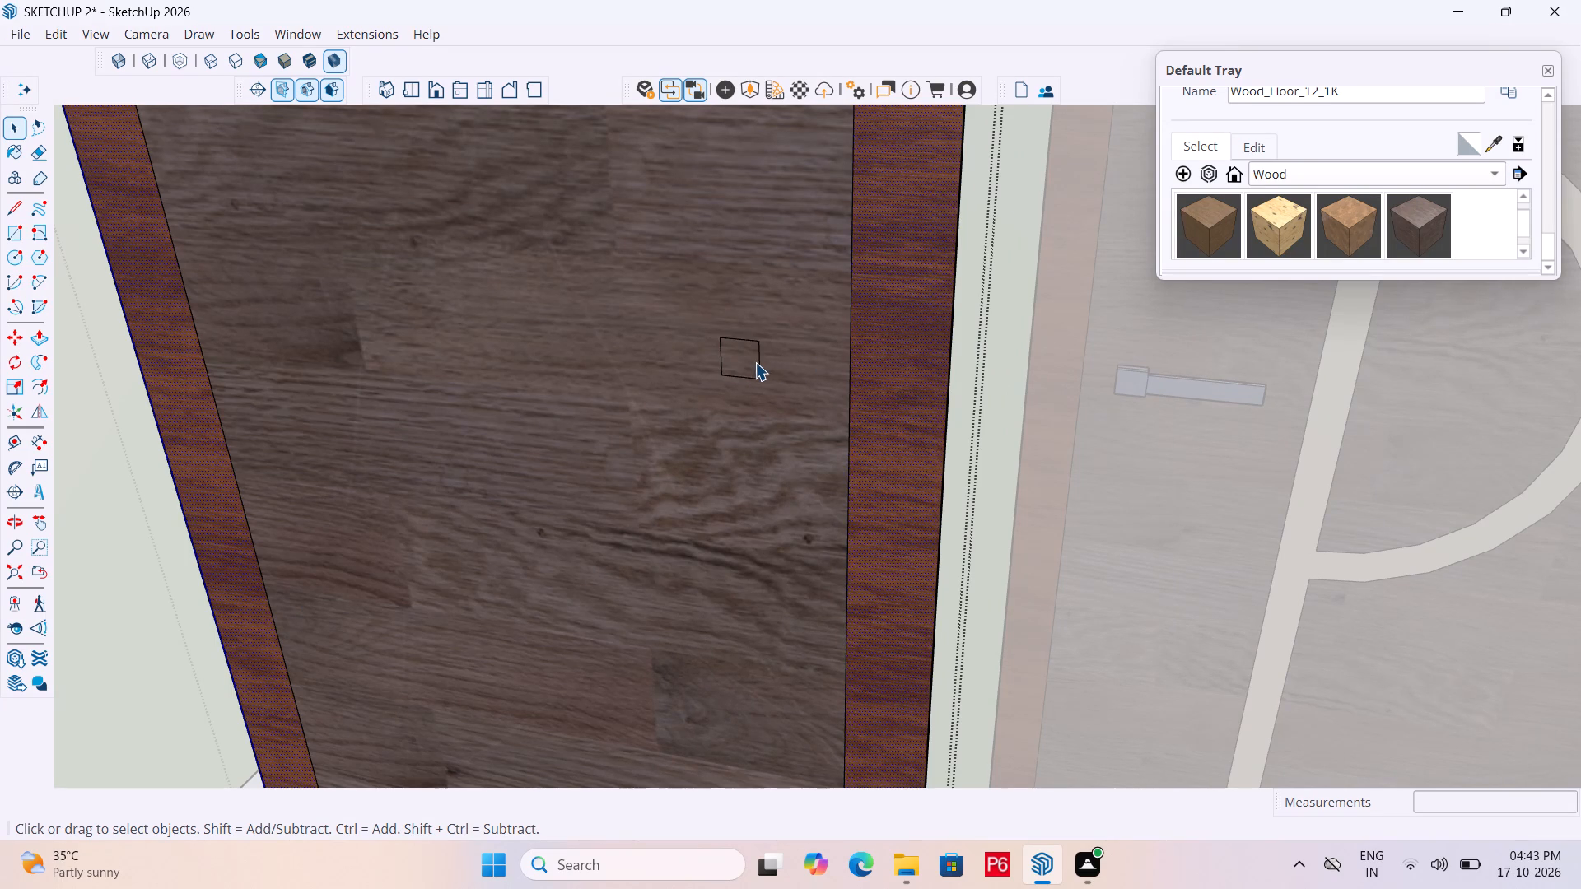
pyautogui.click(930, 352)
pyautogui.click(721, 360)
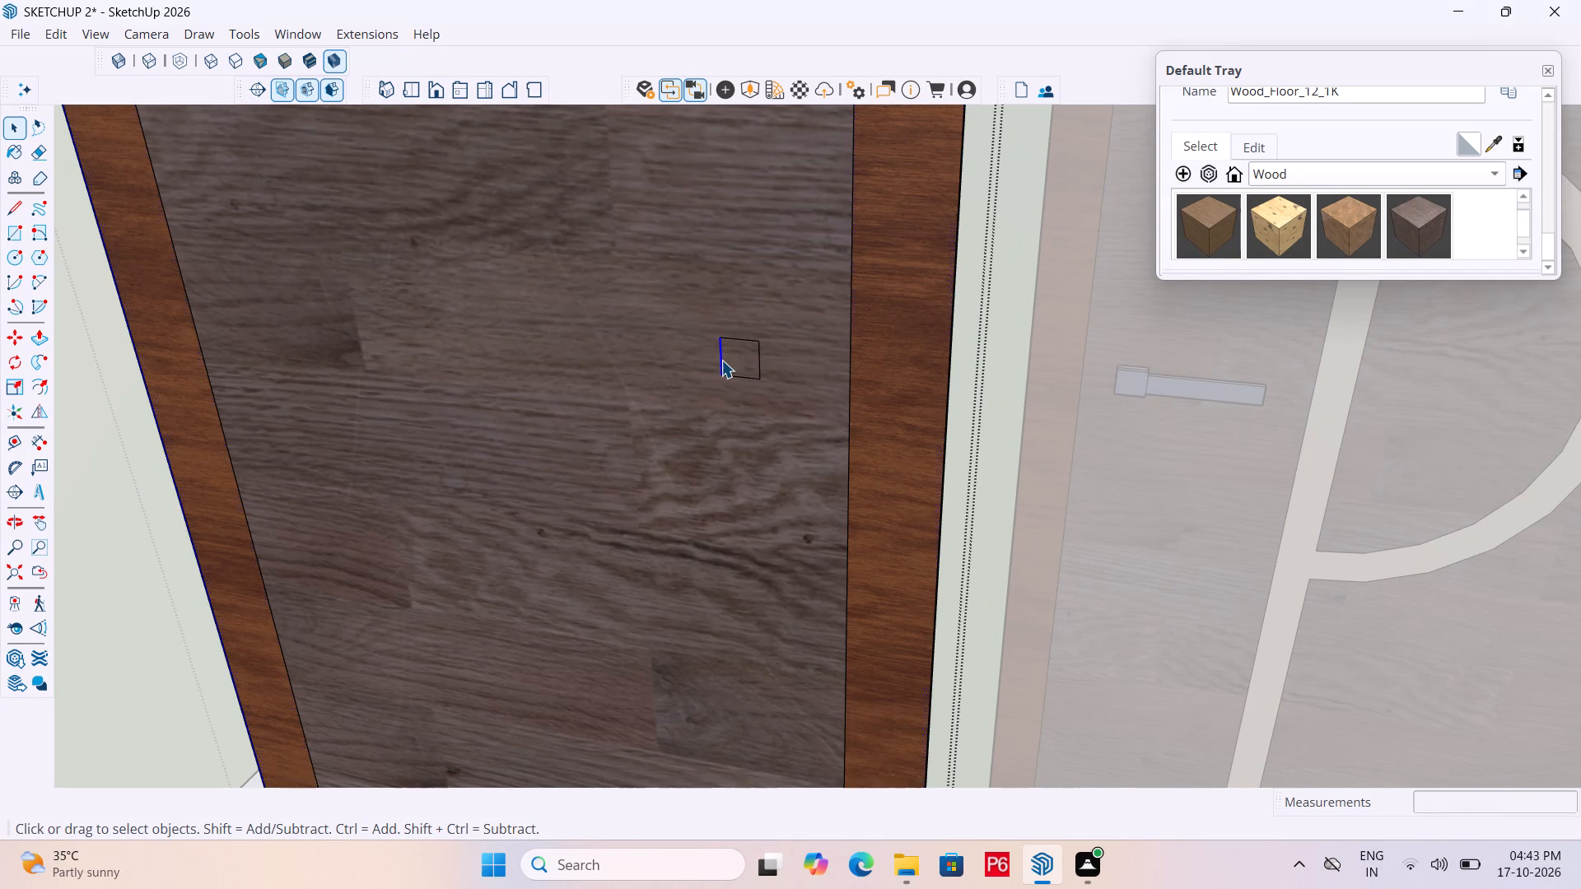
pyautogui.click(732, 360)
pyautogui.click(732, 360)
pyautogui.click(732, 360)
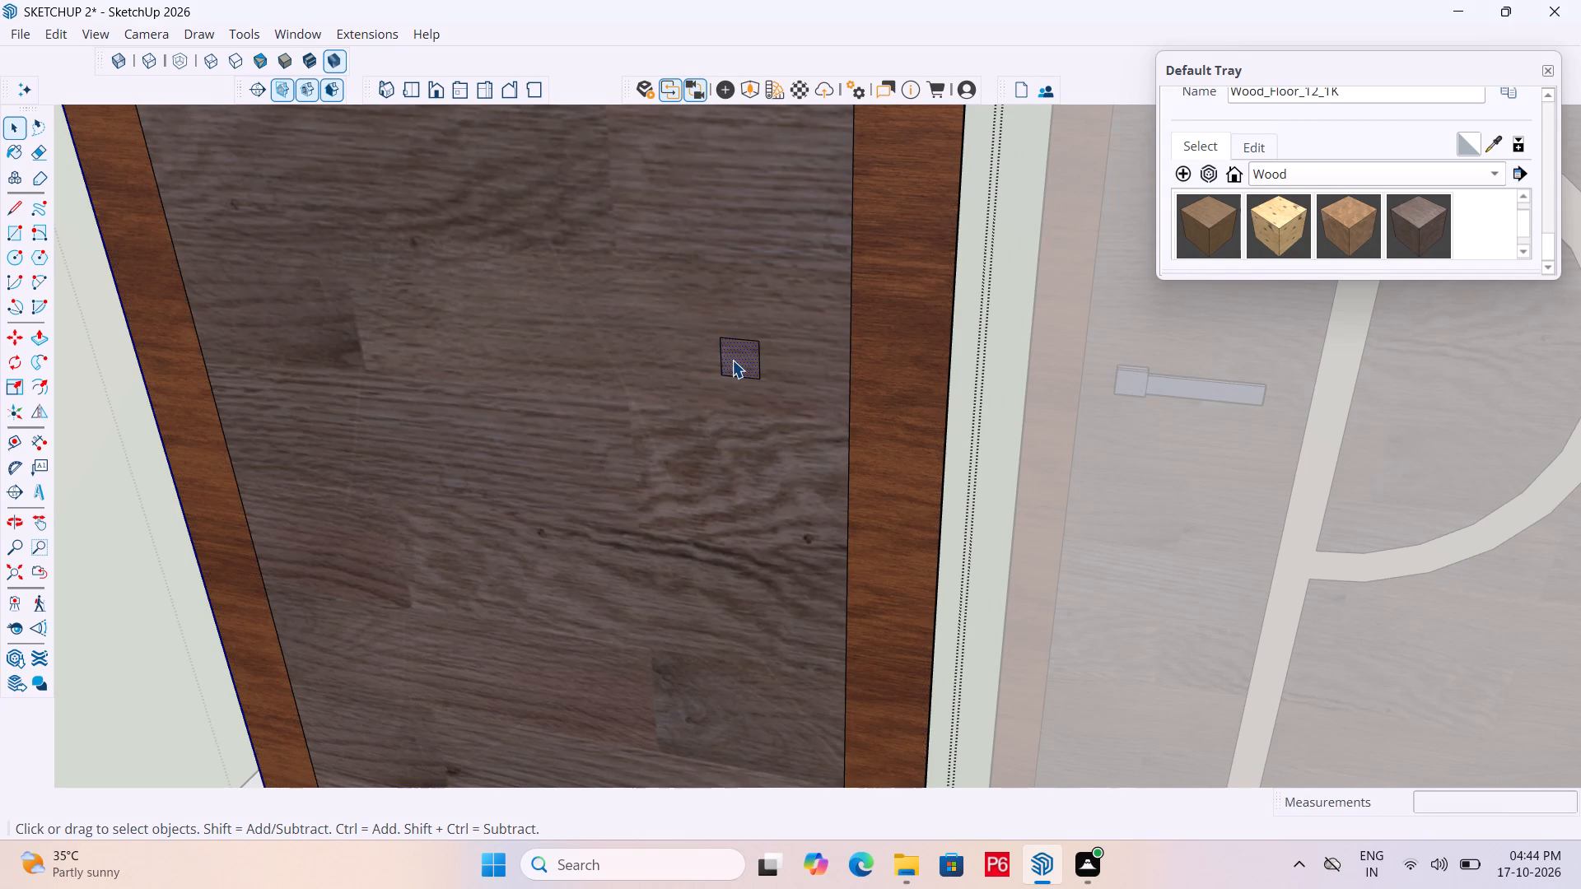
pyautogui.click(913, 328)
pyautogui.scroll(-6, 808, 342)
pyautogui.click(996, 354)
pyautogui.click(815, 370)
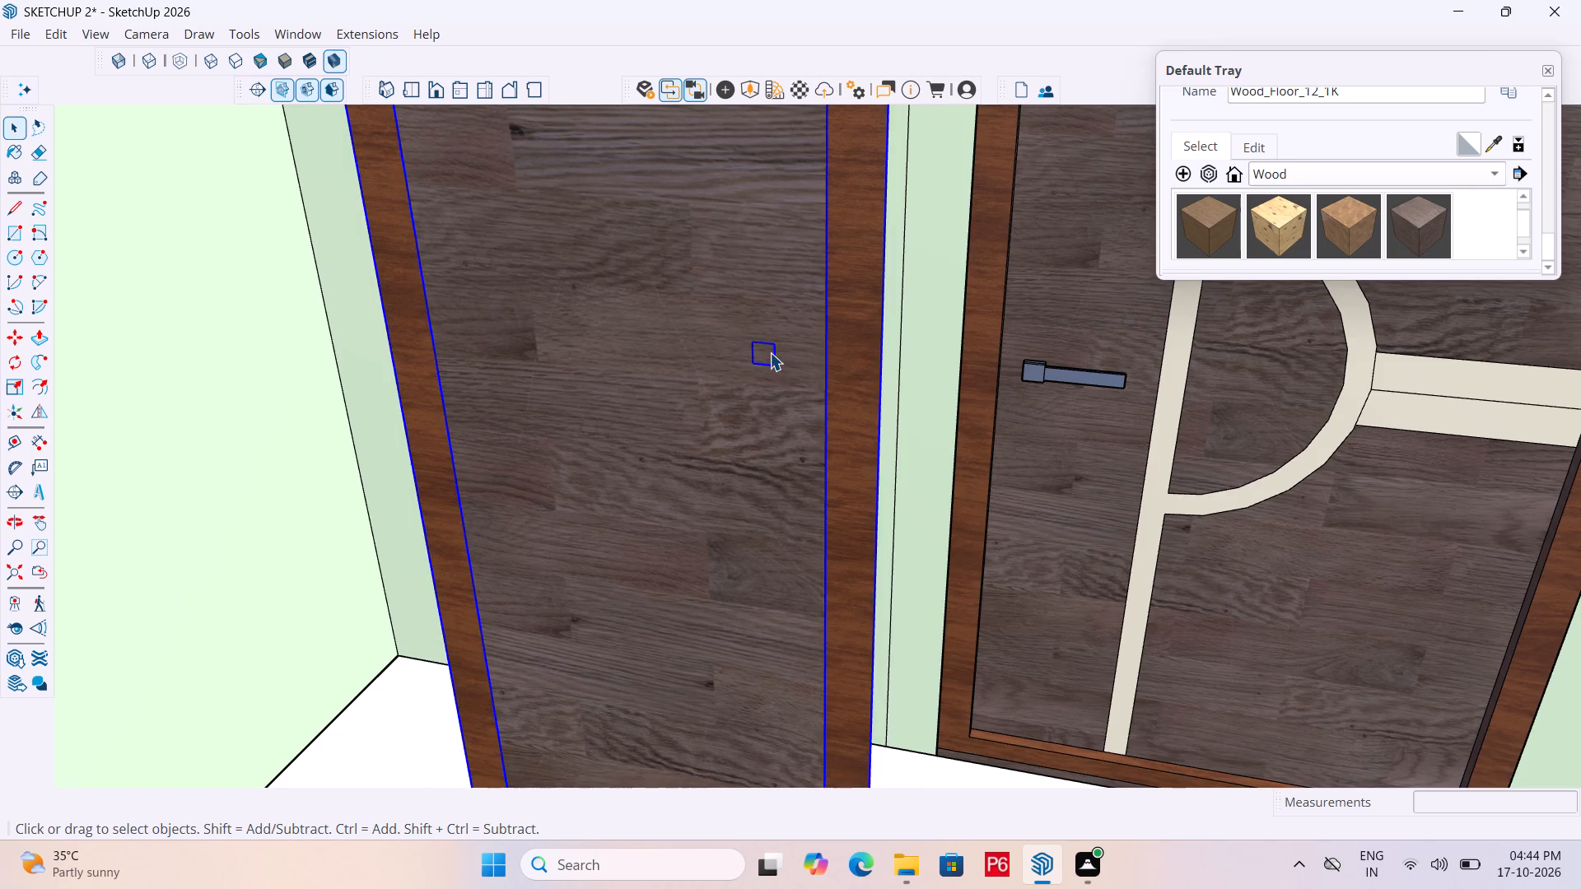
pyautogui.scroll(5, 770, 352)
pyautogui.click(771, 353)
pyautogui.doubleClick(757, 355)
pyautogui.doubleClick(755, 355)
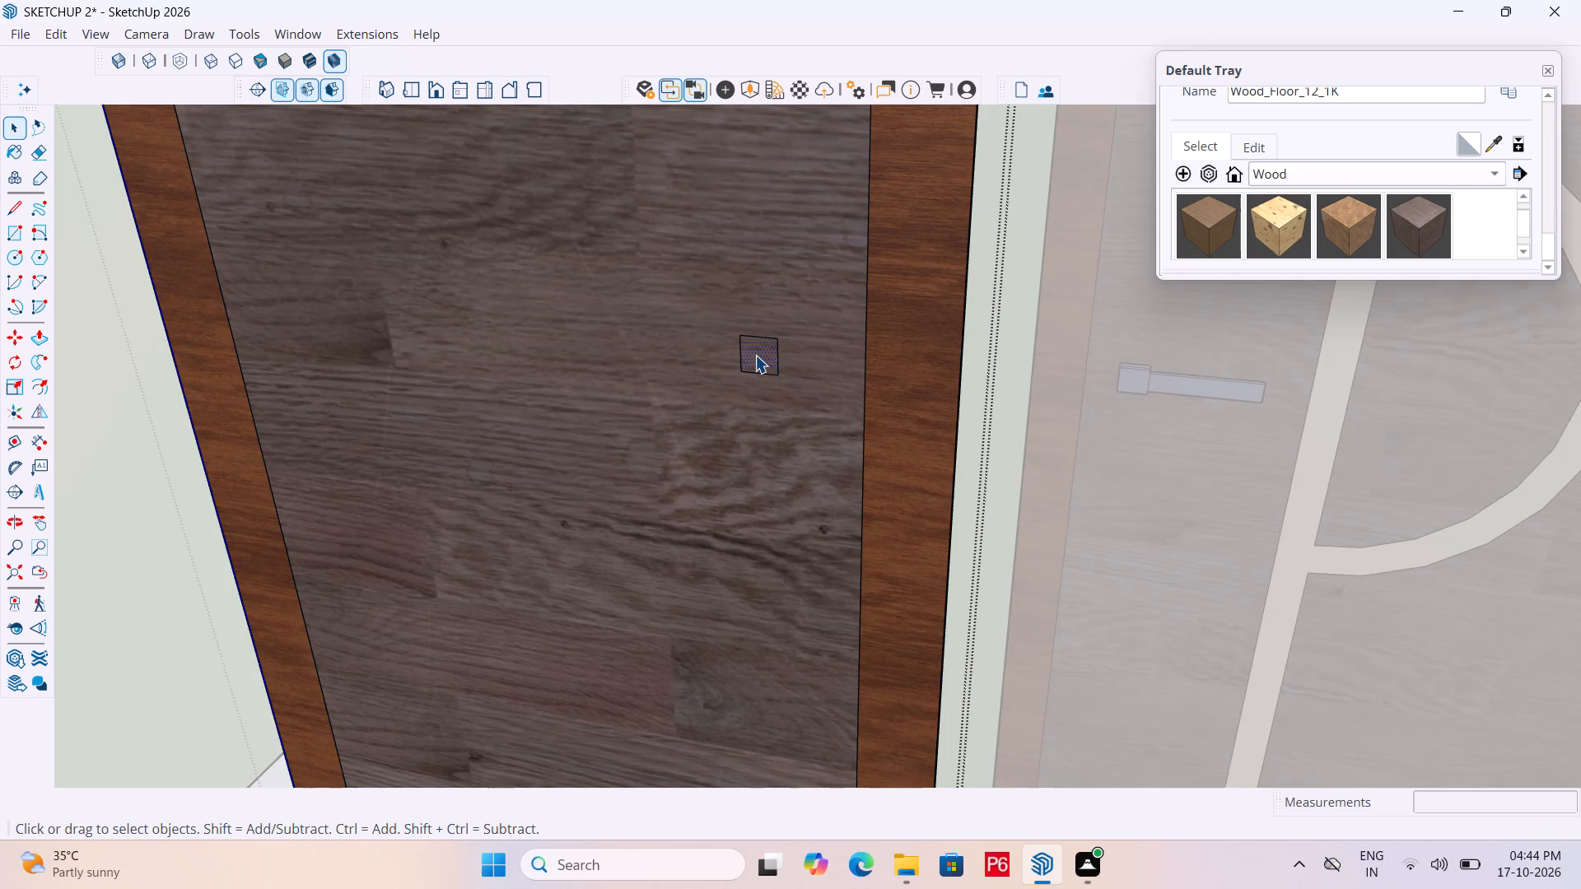
pyautogui.rightClick(755, 355)
pyautogui.click(872, 553)
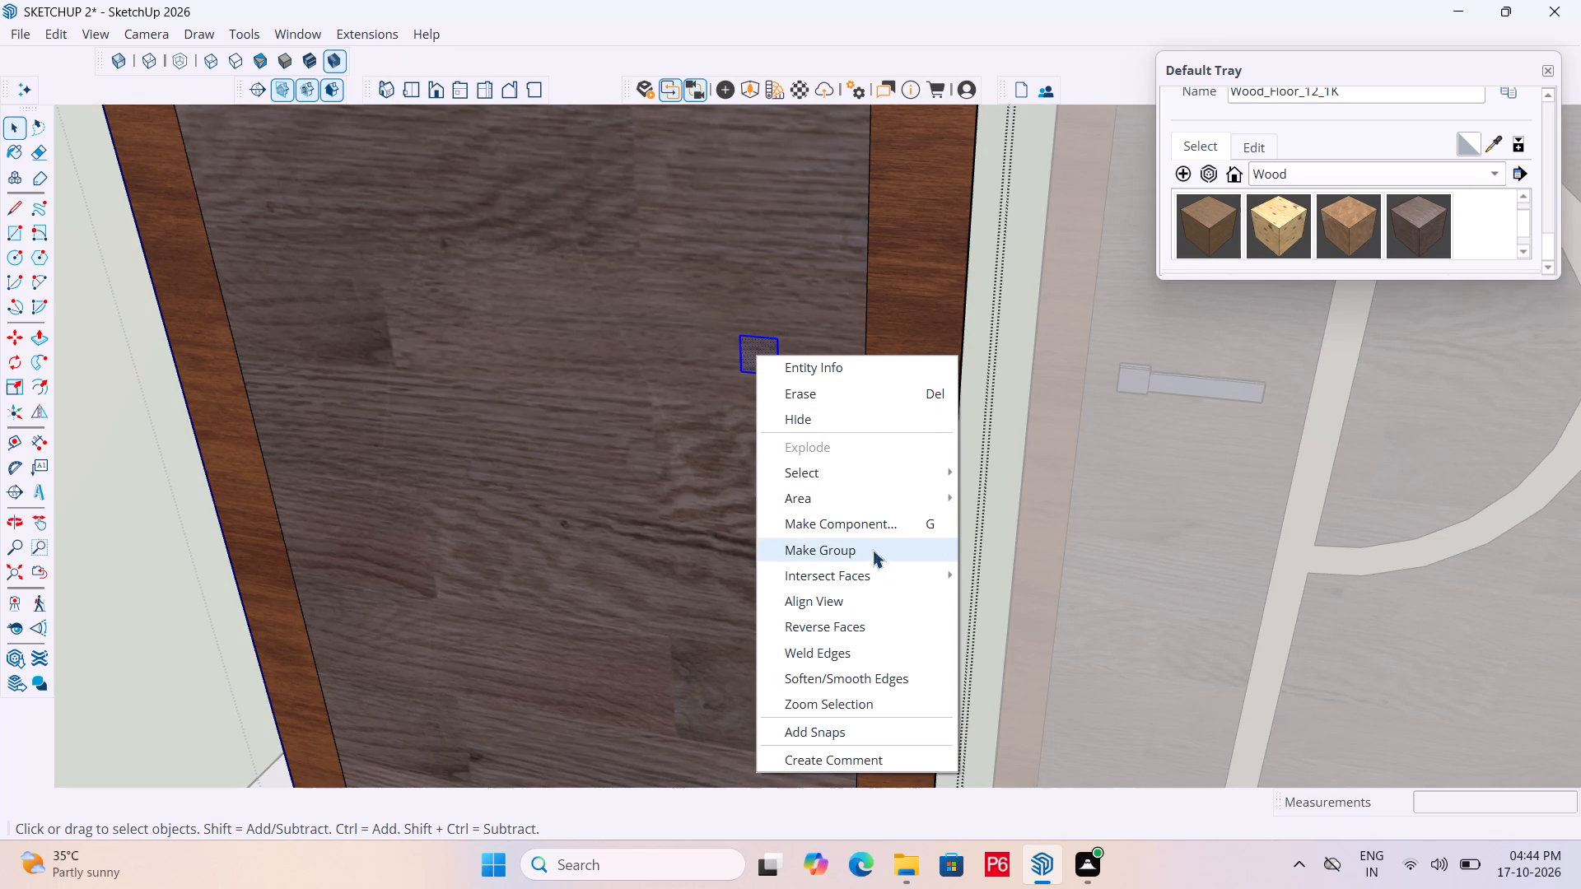
# Open the square's group and paint its face with the metal material Metal_06_1K.
pyautogui.doubleClick(765, 361)
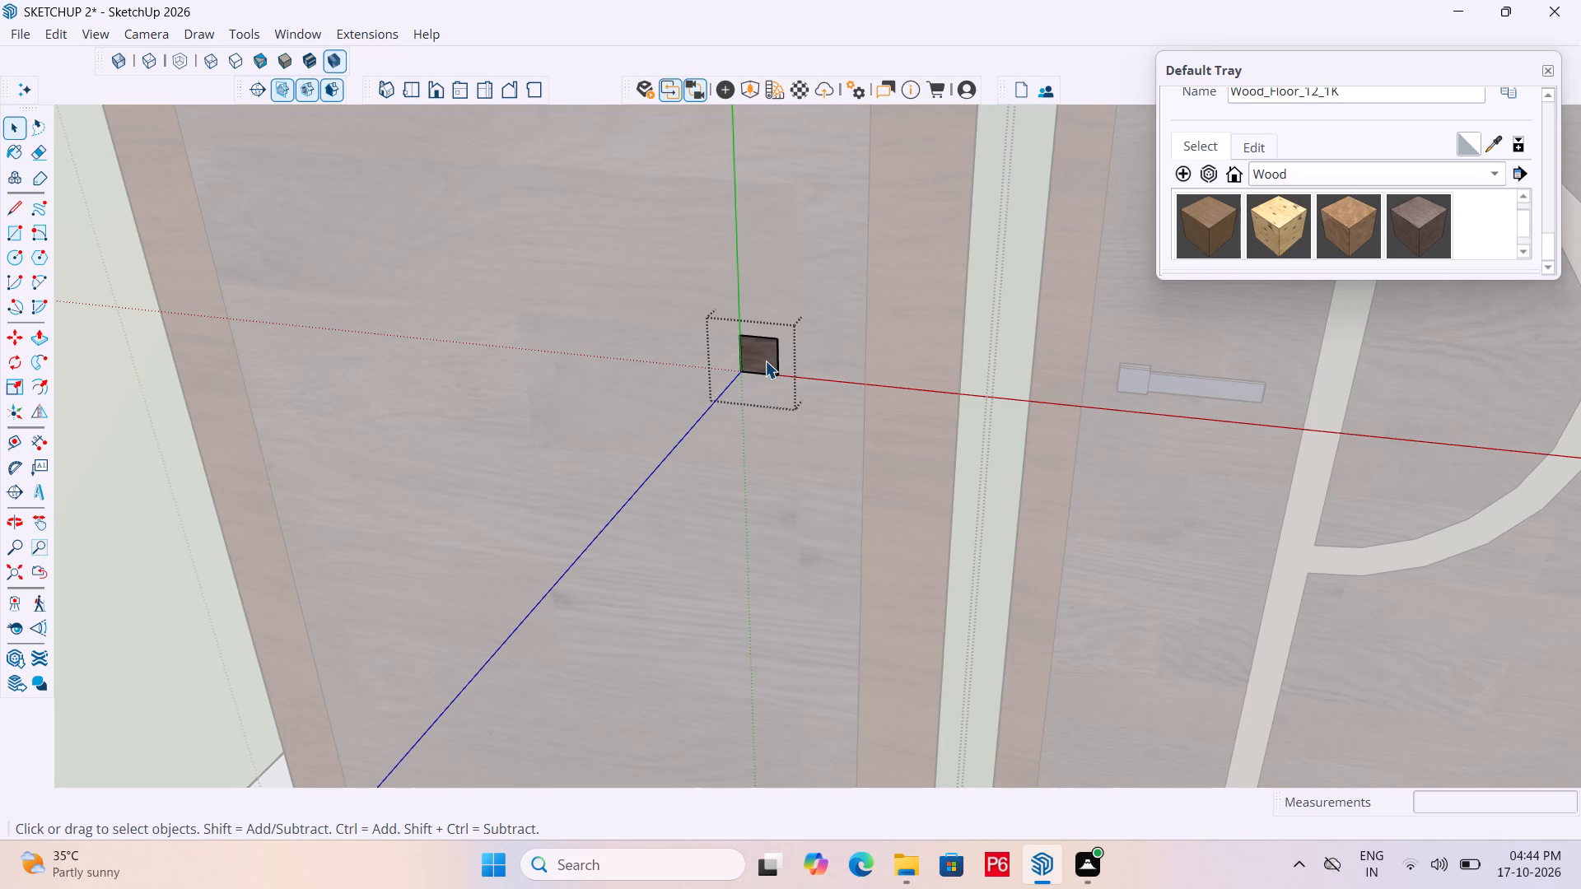
pyautogui.click(1286, 176)
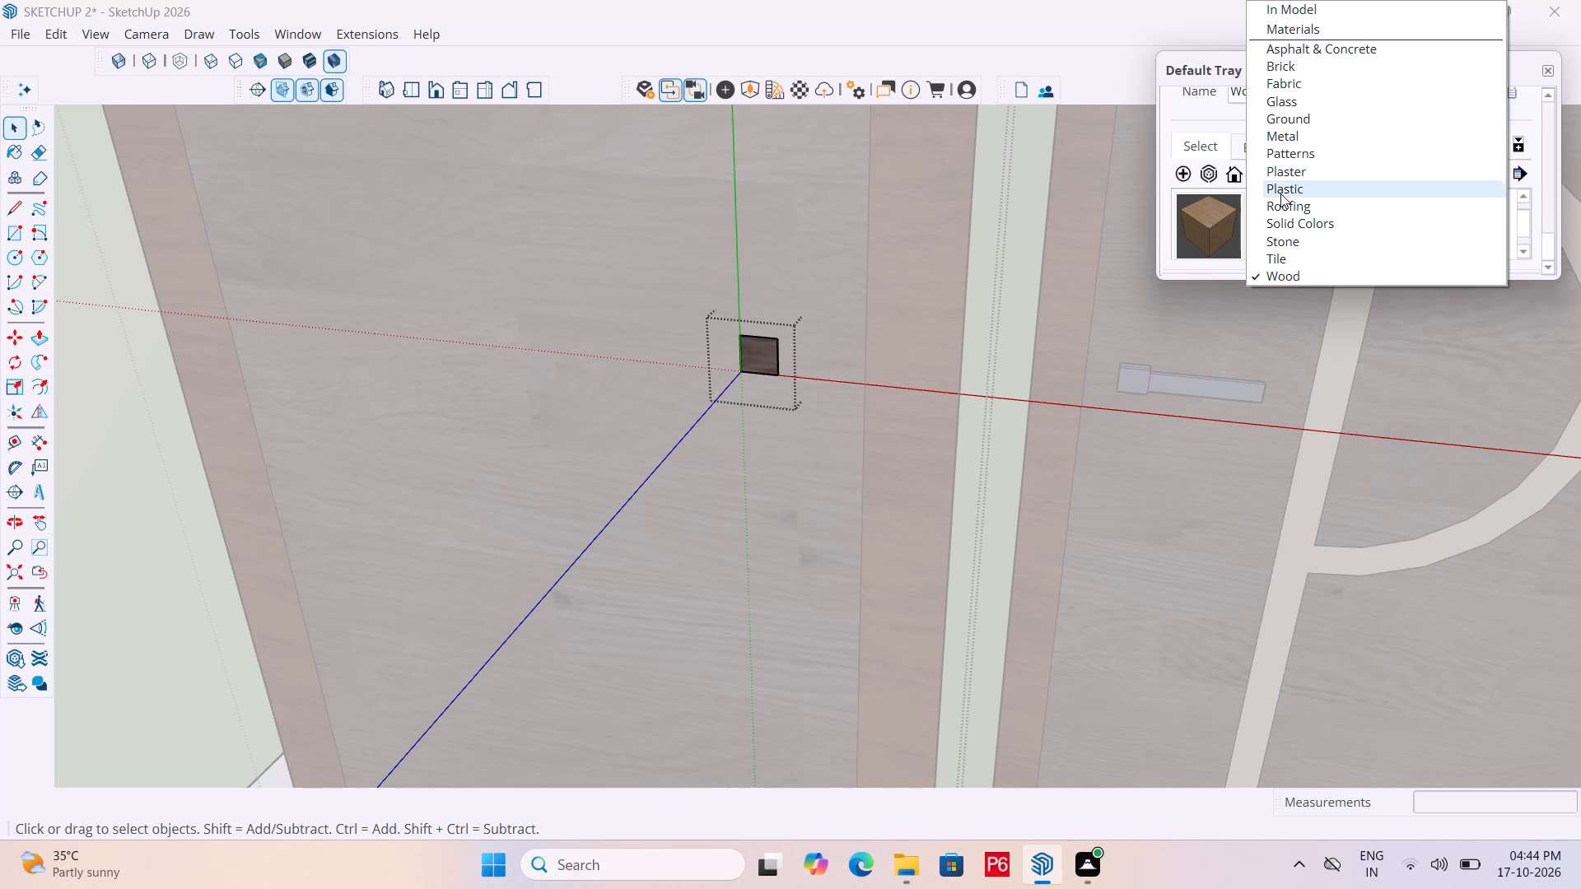
pyautogui.click(1302, 138)
pyautogui.click(1190, 219)
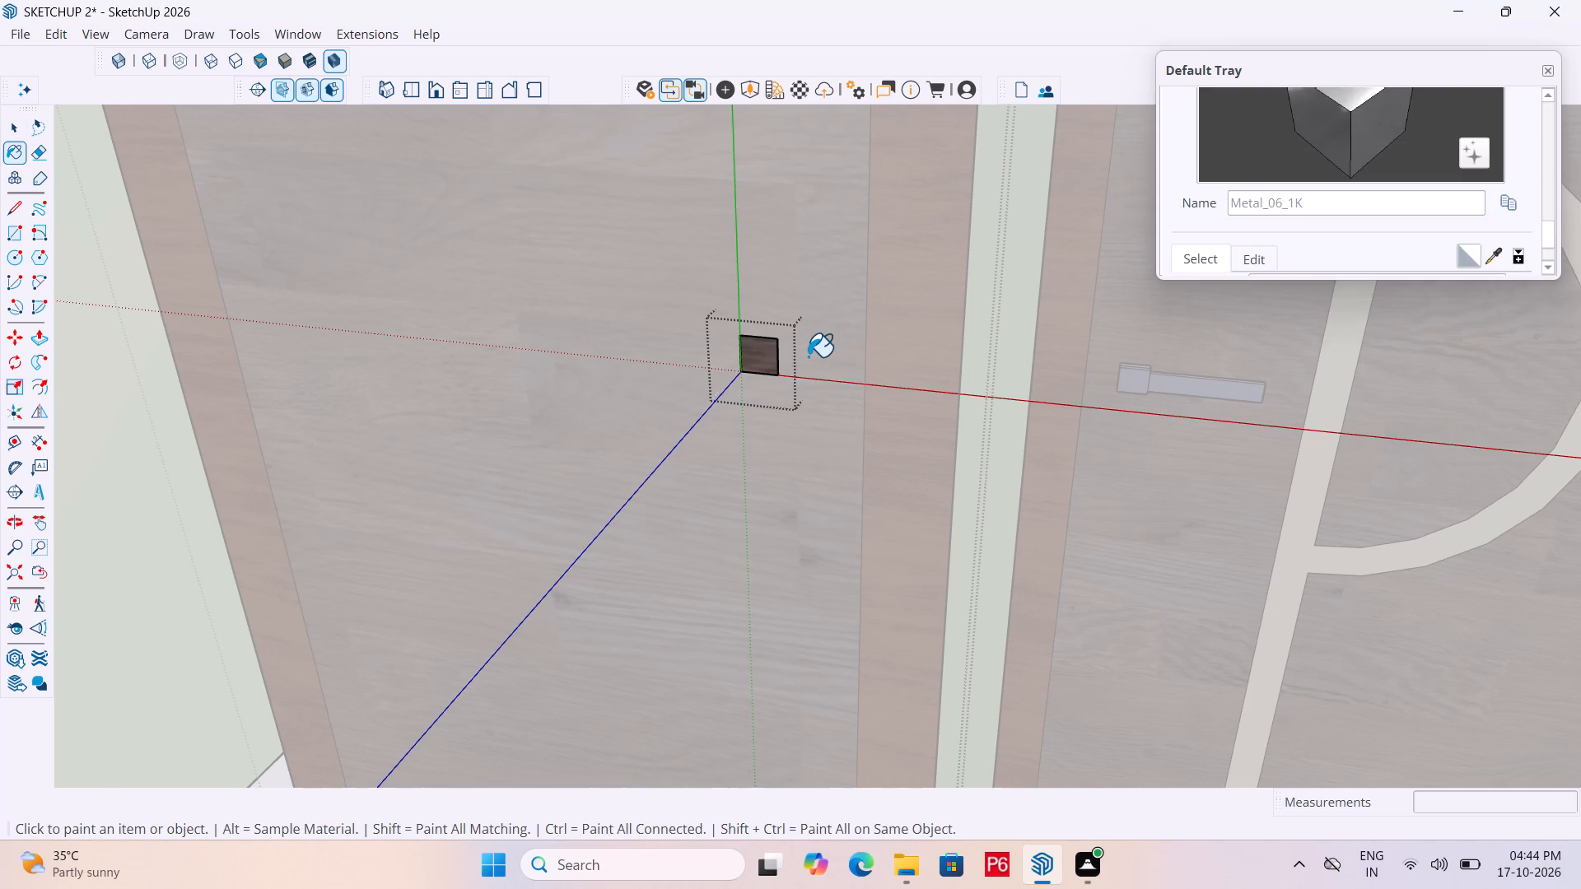
pyautogui.scroll(3, 808, 356)
pyautogui.click(752, 361)
# Extrude the metal square 1/2" outward from the door face with Push/Pull.
pyautogui.press('p')
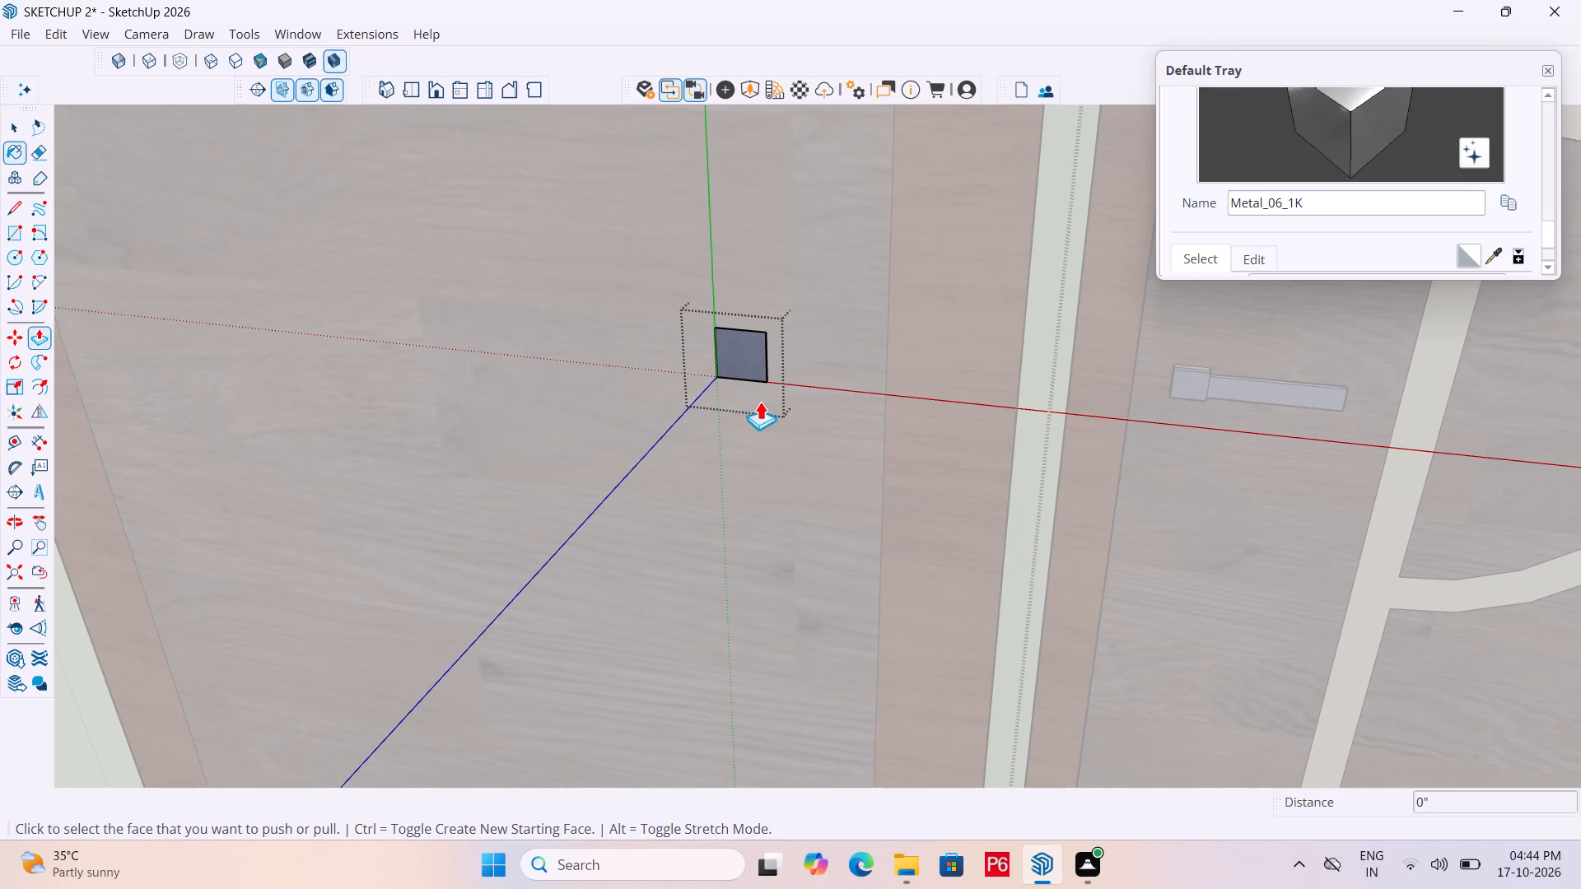
pyautogui.click(749, 351)
pyautogui.moveTo(754, 363); pyautogui.dragTo(623, 374, button='middle')
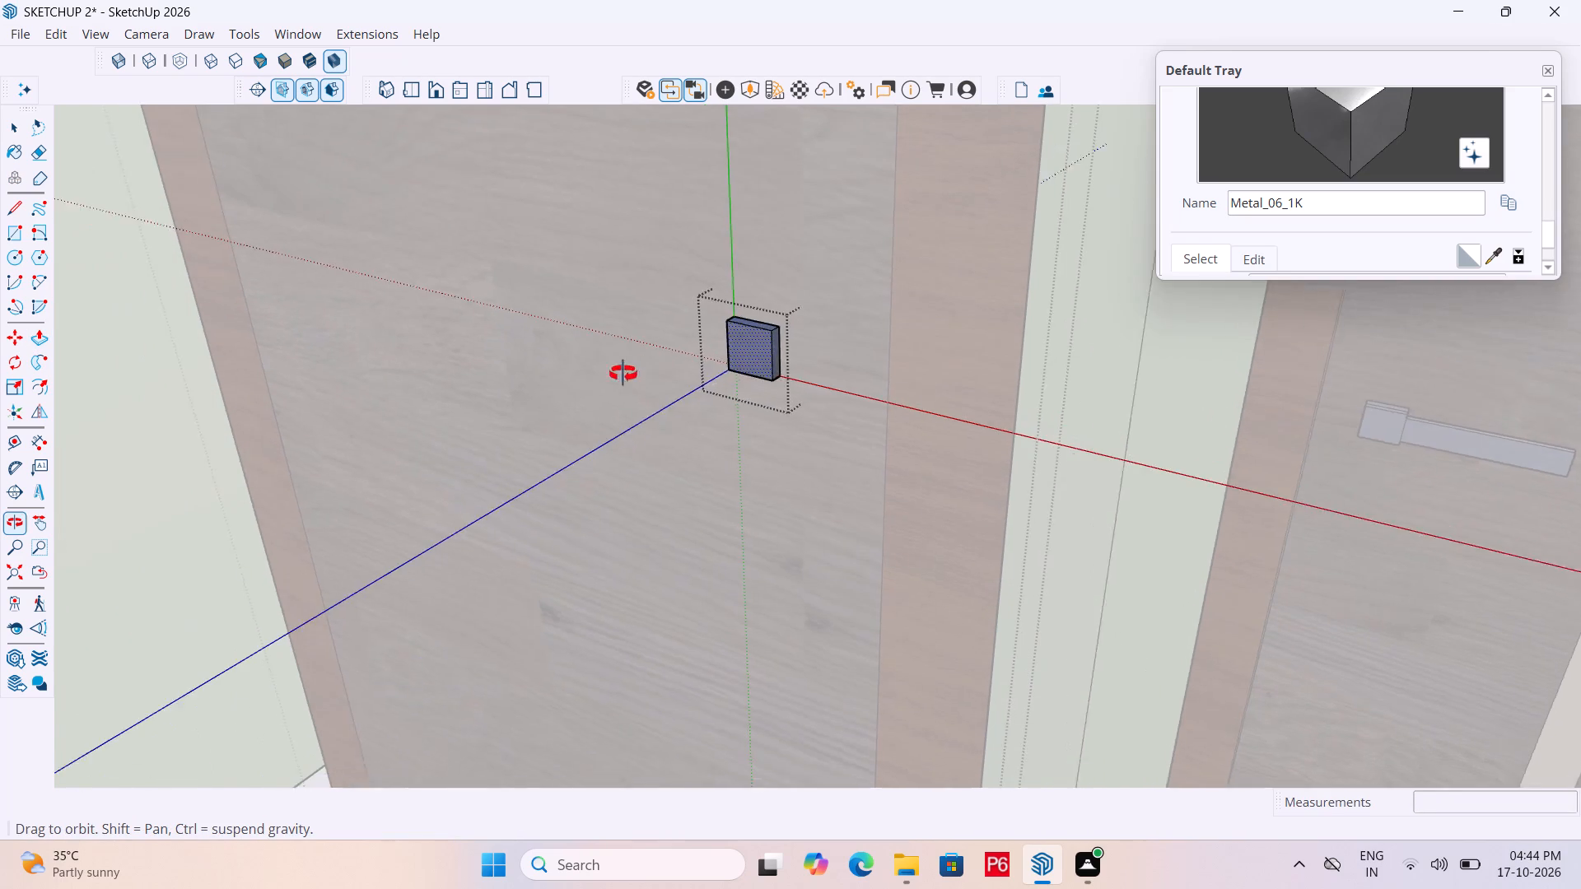
pyautogui.moveTo(623, 374); pyautogui.dragTo(608, 375, button='middle')
pyautogui.scroll(3, 761, 360)
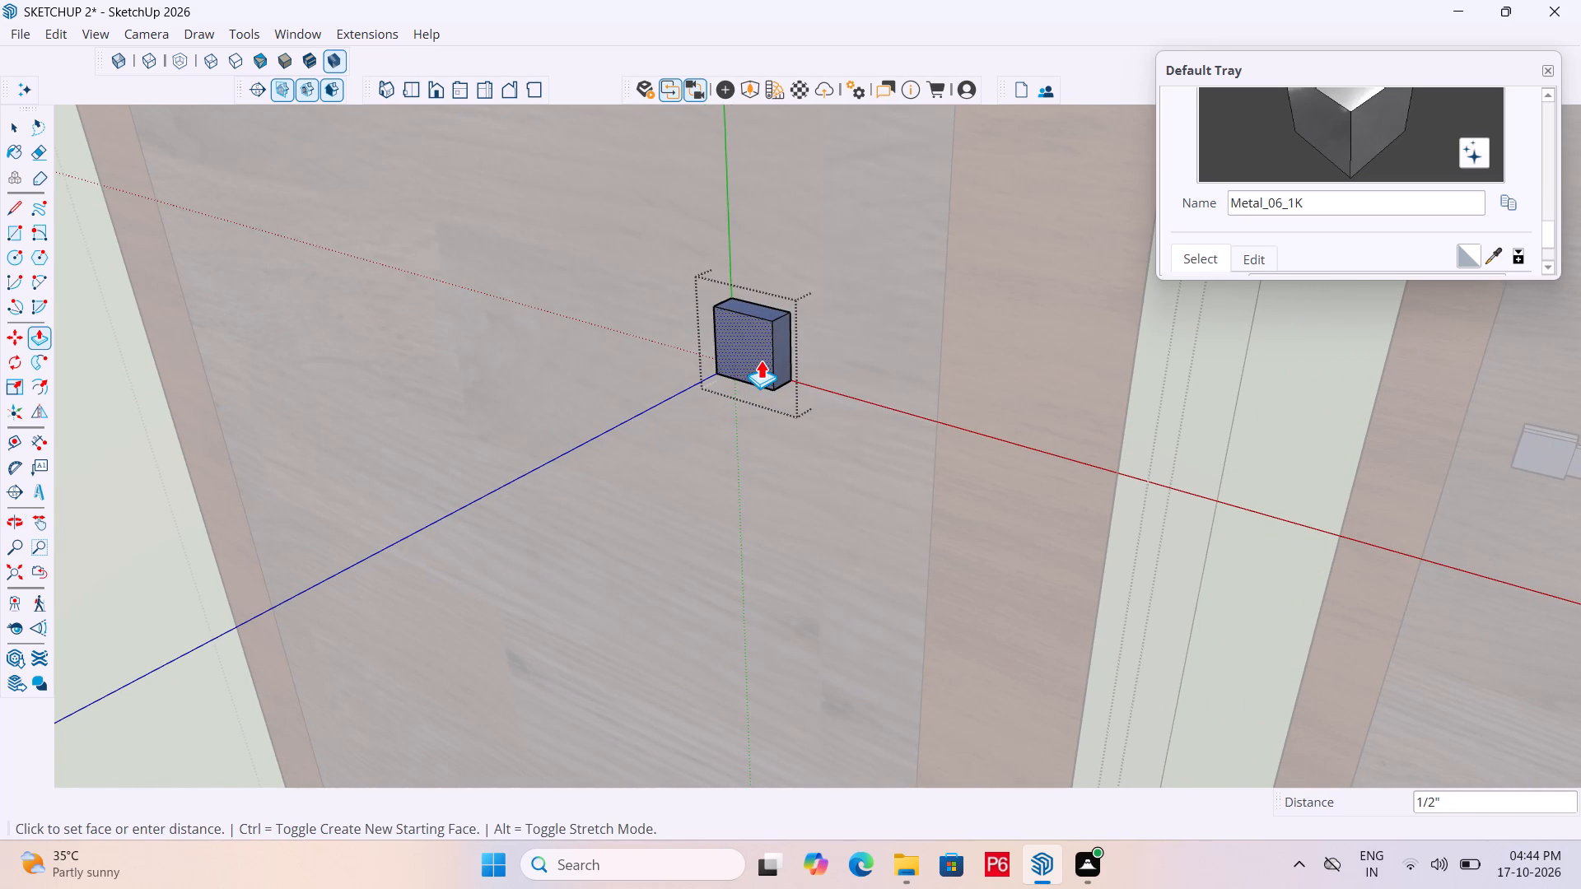
pyautogui.click(761, 360)
# Push/Pull the block's underside 1/4" upward, keeping the original face, to mark off a strip along its lower edge.
pyautogui.scroll(5, 768, 370)
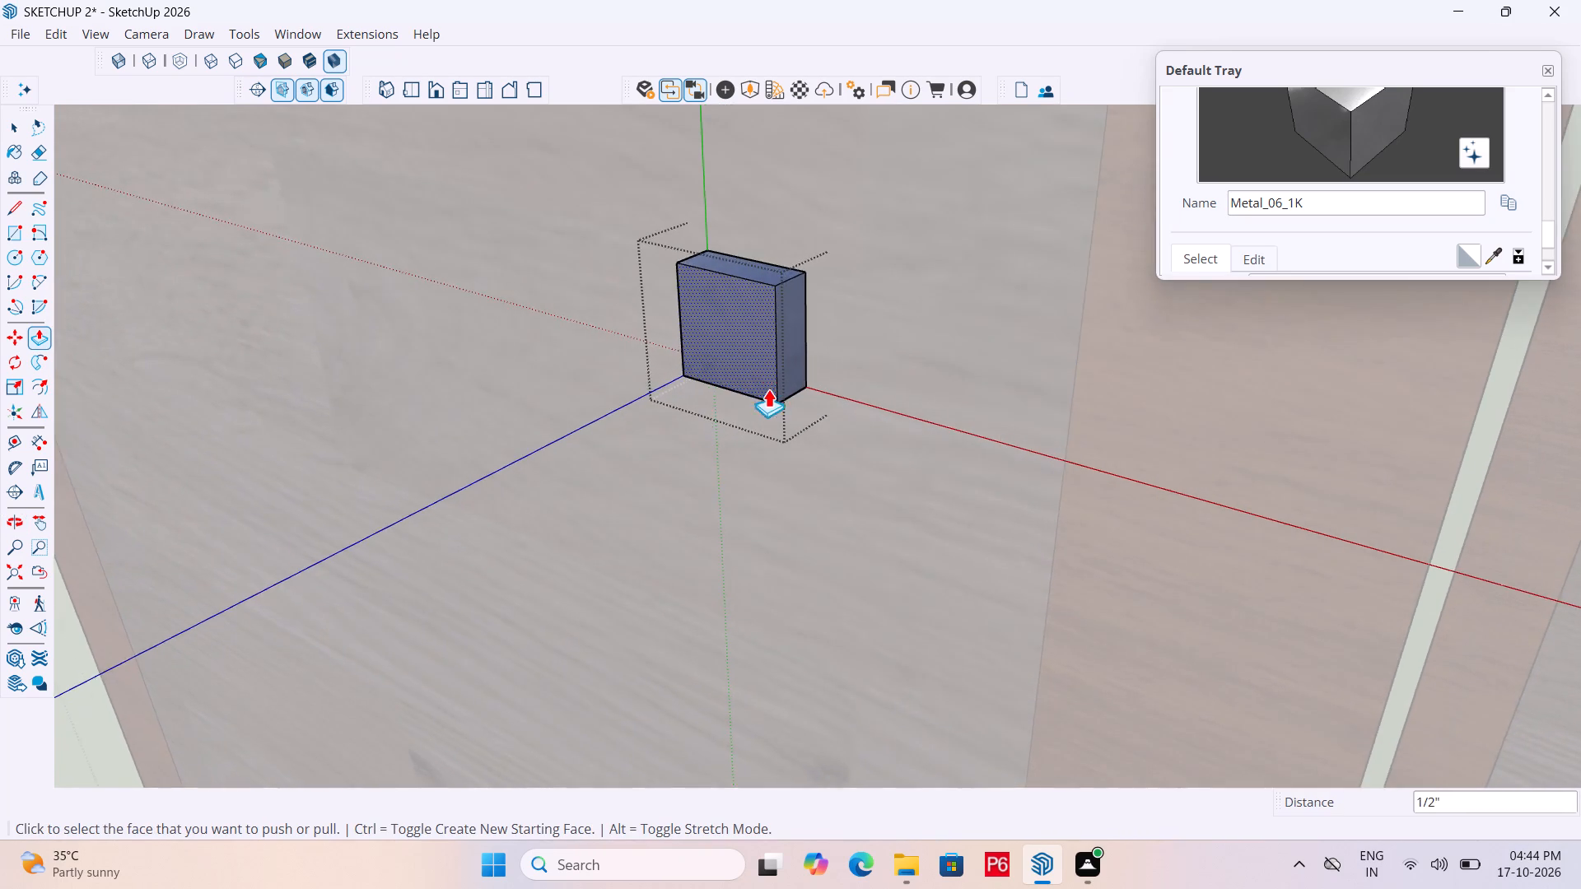
pyautogui.moveTo(768, 389); pyautogui.dragTo(828, 8, button='middle')
pyautogui.scroll(3, 772, 361)
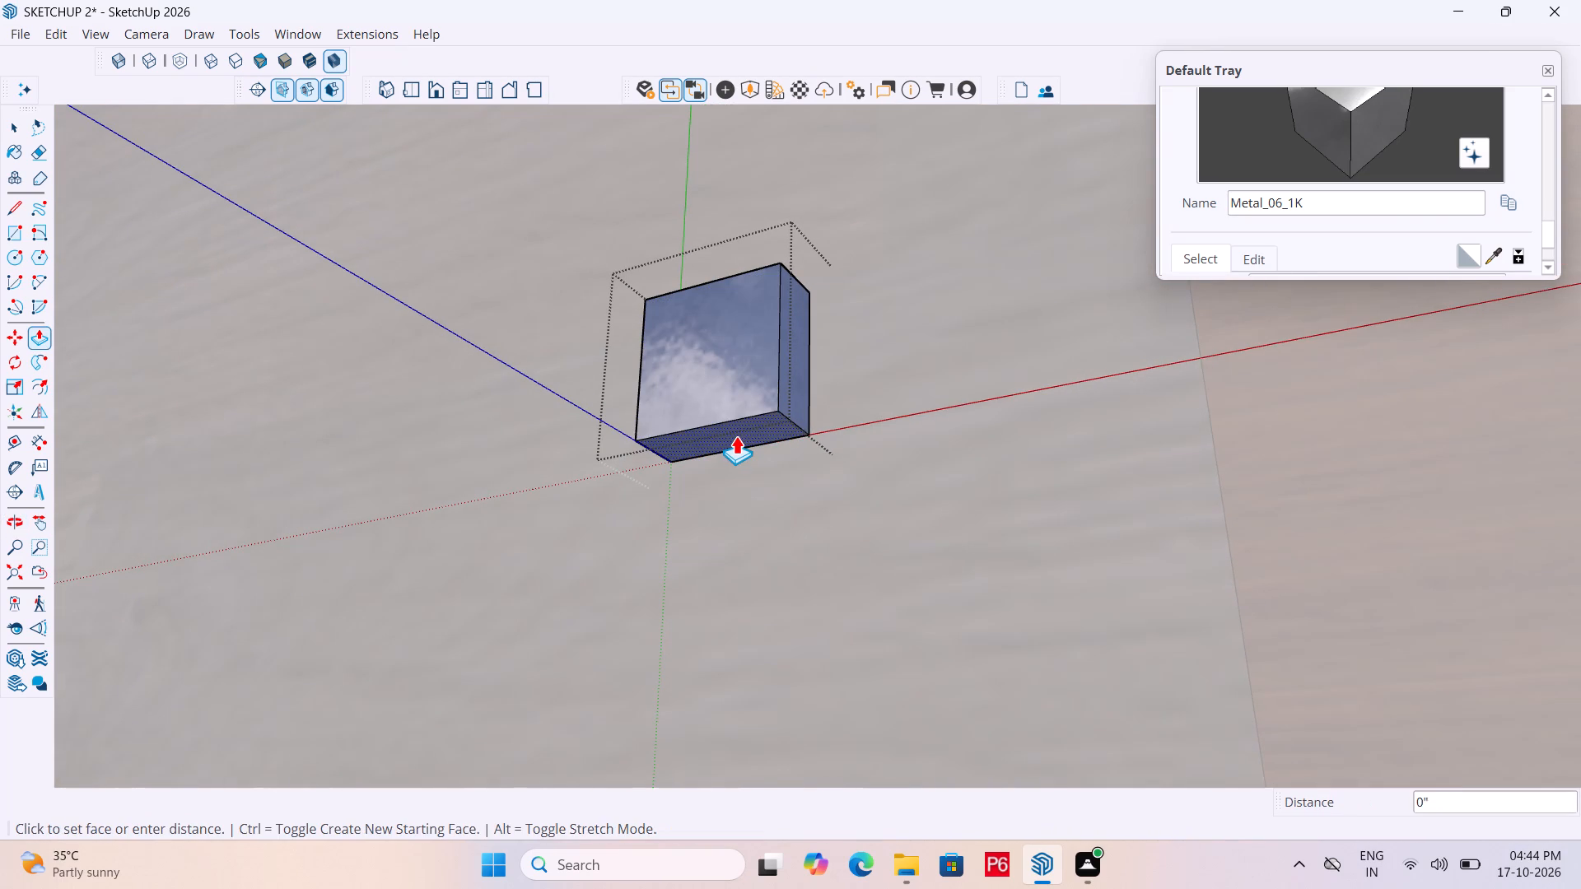
pyautogui.click(736, 435)
pyautogui.click(741, 407)
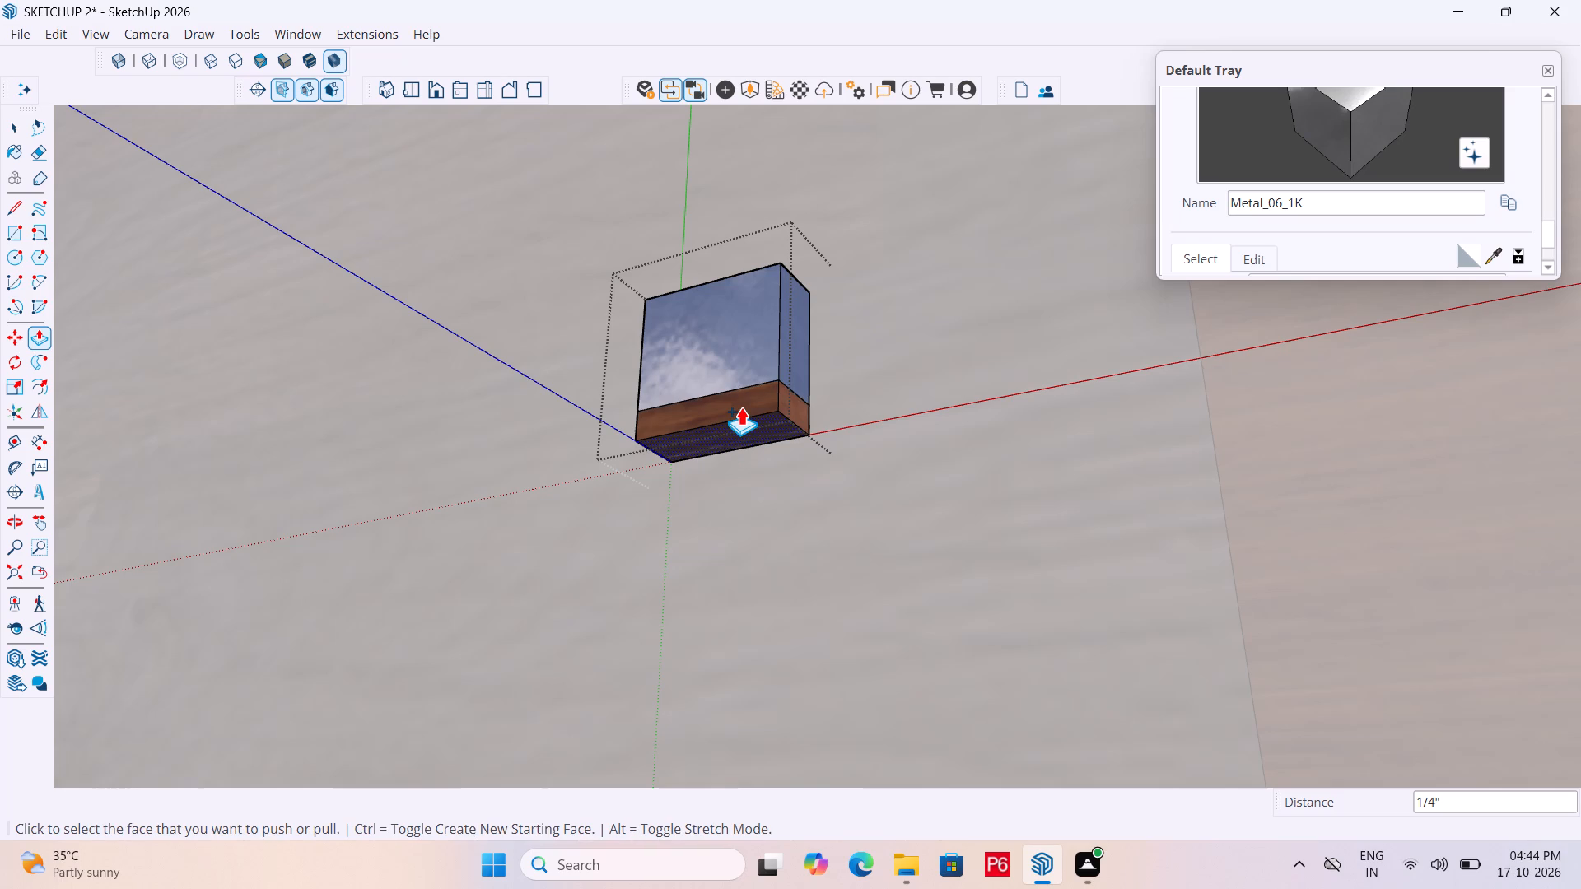
# Extrude the front face of the lower strip 7/8" away from the door as the handle's arm.
pyautogui.click(747, 400)
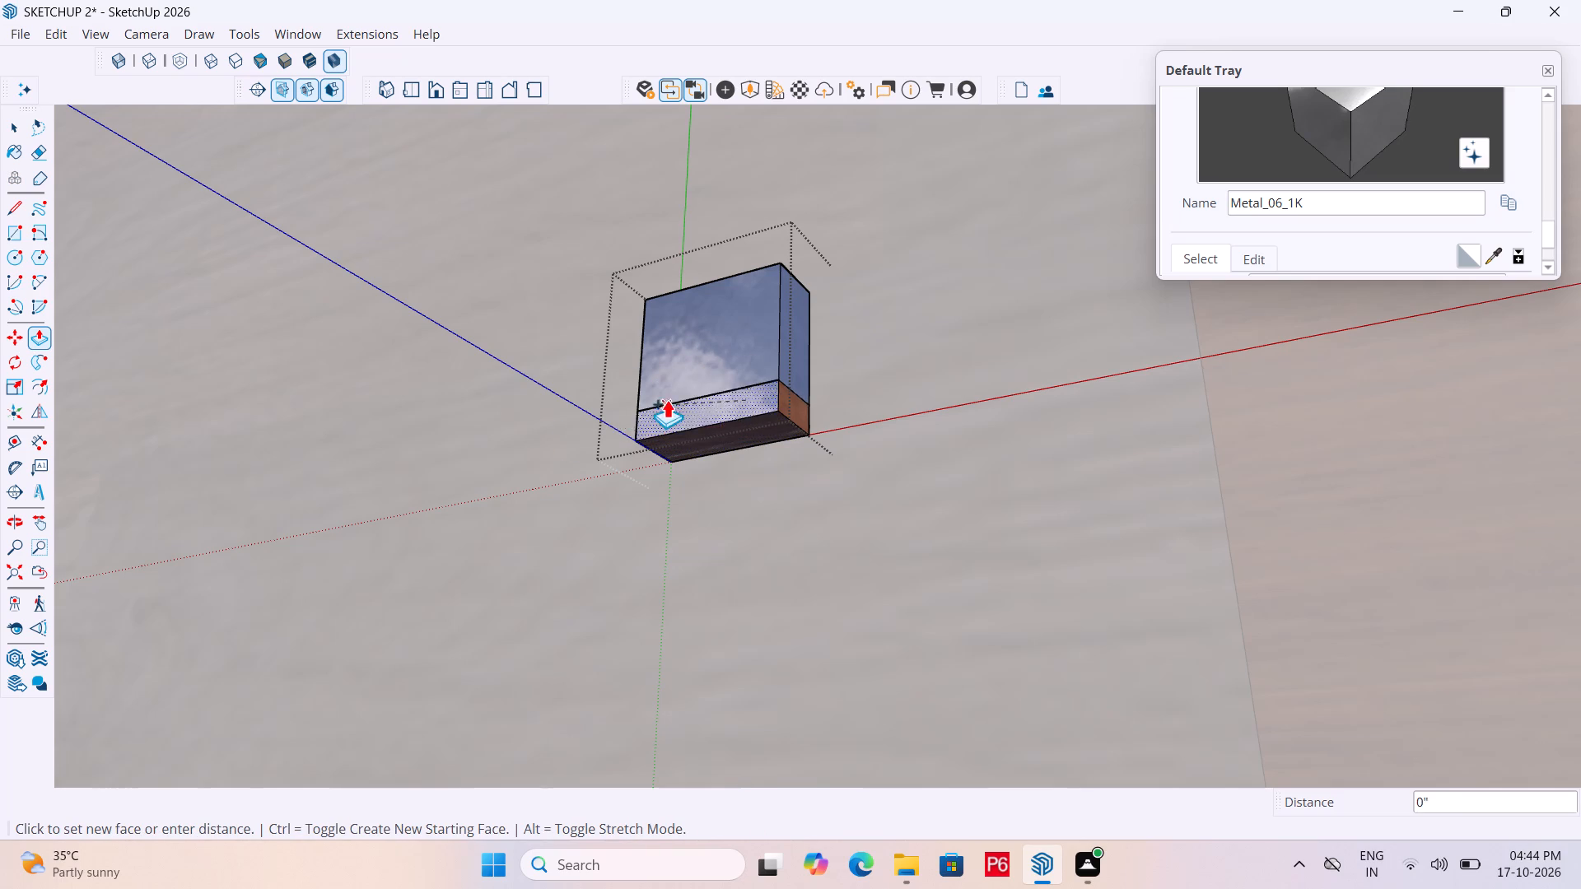
pyautogui.scroll(-3, 649, 387)
pyautogui.moveTo(647, 391); pyautogui.dragTo(364, 604, button='middle')
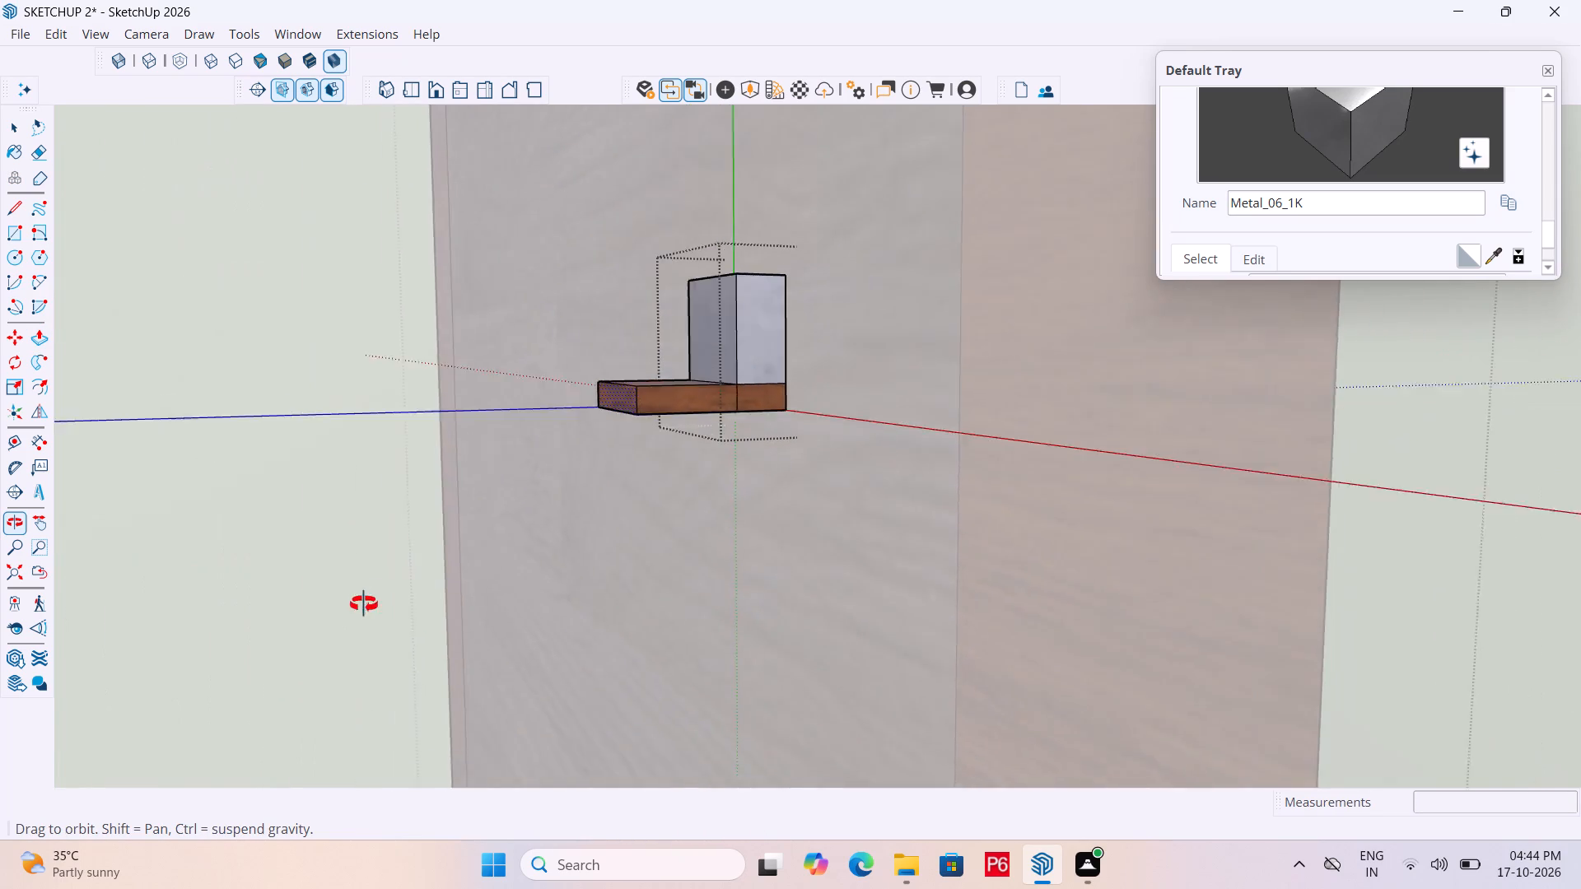
pyautogui.moveTo(364, 604); pyautogui.dragTo(380, 598, button='middle')
pyautogui.scroll(-1, 357, 612)
pyautogui.moveTo(599, 444); pyautogui.dragTo(511, 521, button='middle')
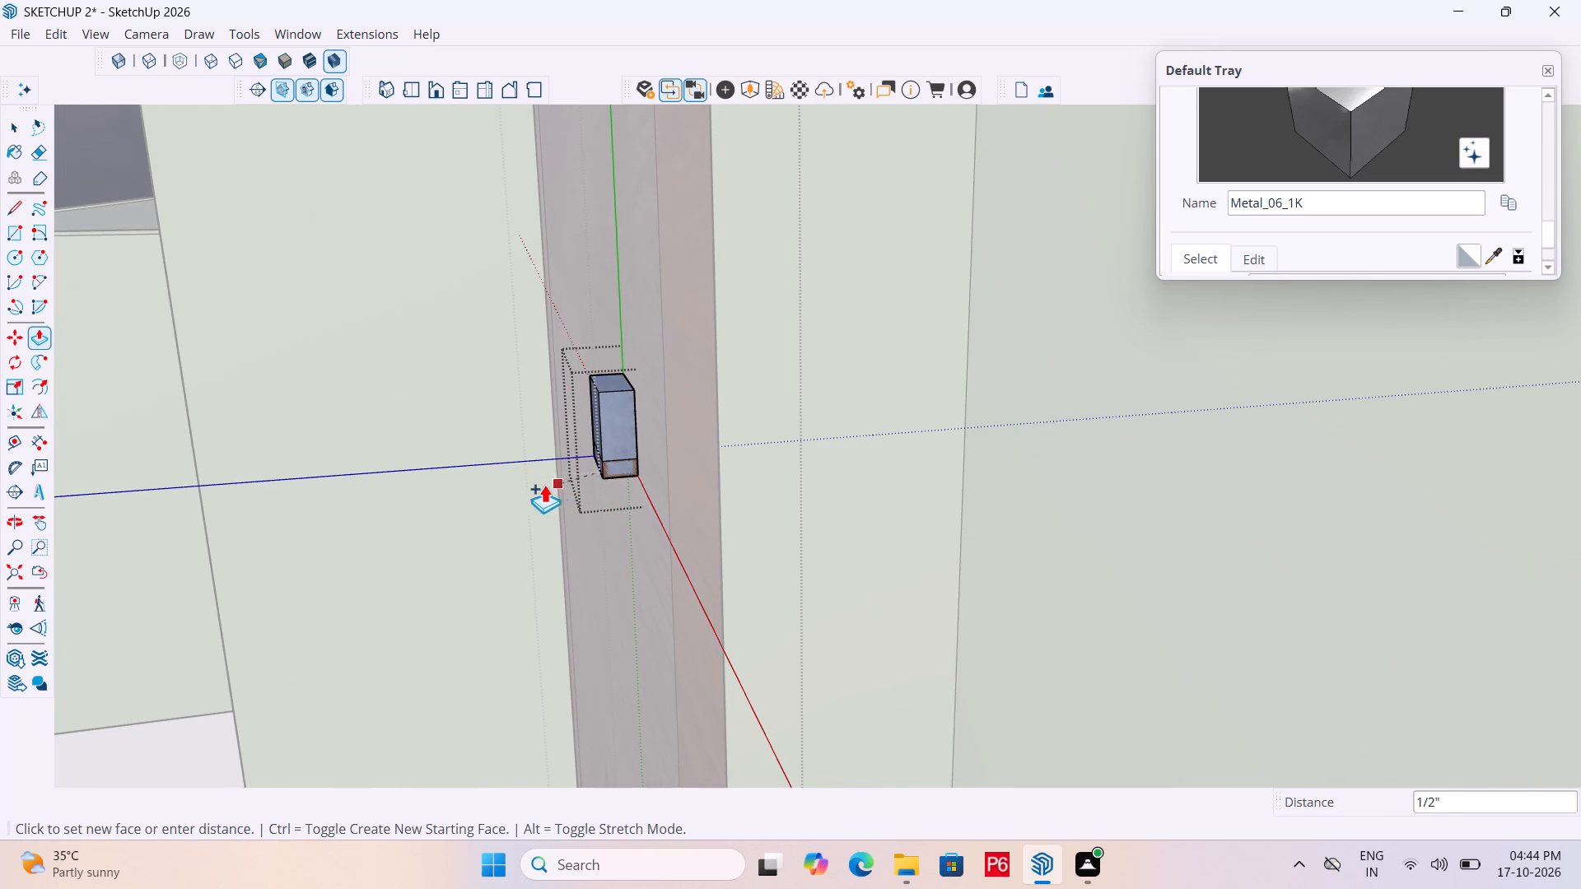
pyautogui.click(538, 482)
# Extrude a new 1/4" section from the front end of the handle's arm.
pyautogui.moveTo(614, 504); pyautogui.dragTo(777, 187, button='middle')
pyautogui.scroll(4, 683, 249)
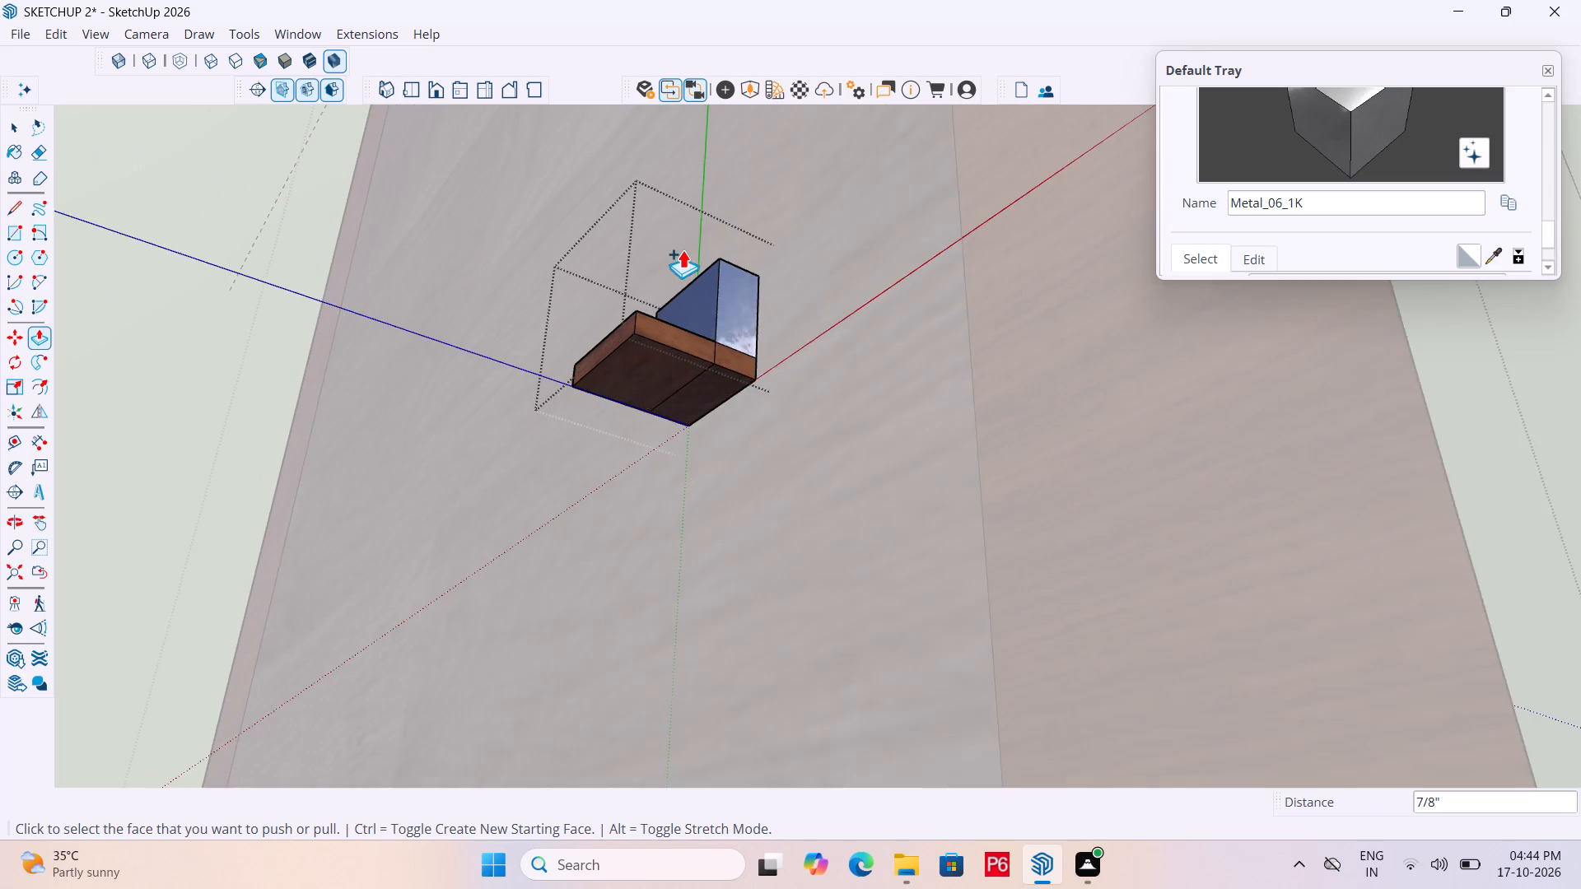
pyautogui.scroll(5, 683, 249)
pyautogui.click(584, 402)
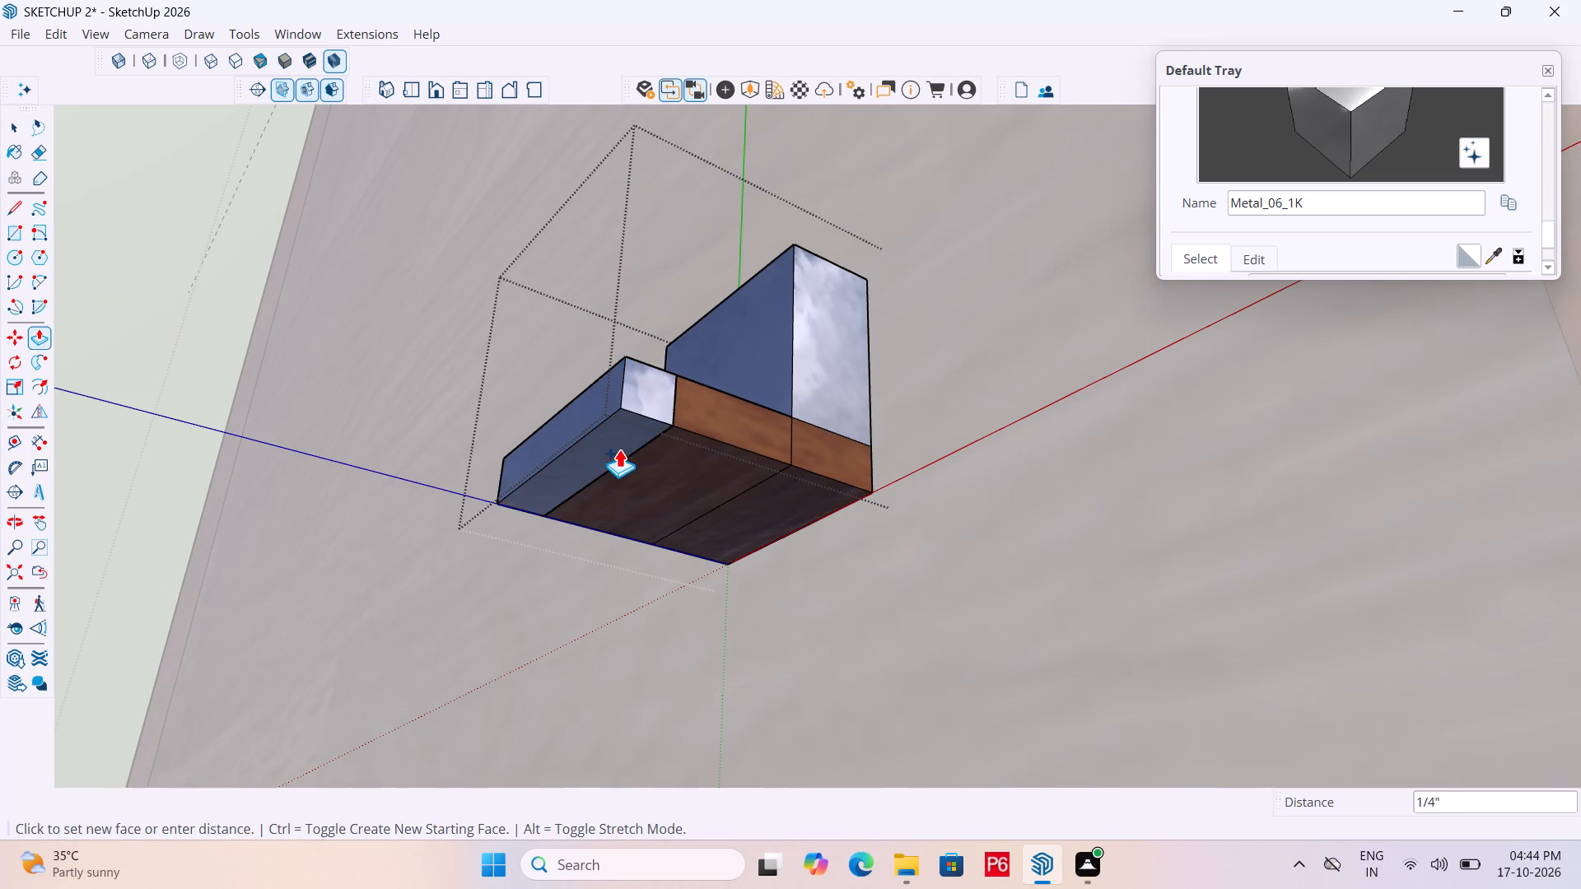
pyautogui.click(623, 452)
# Extrude the underside of the arm's end section about 4 15/16" downward to form the vertical grip bar.
pyautogui.click(601, 444)
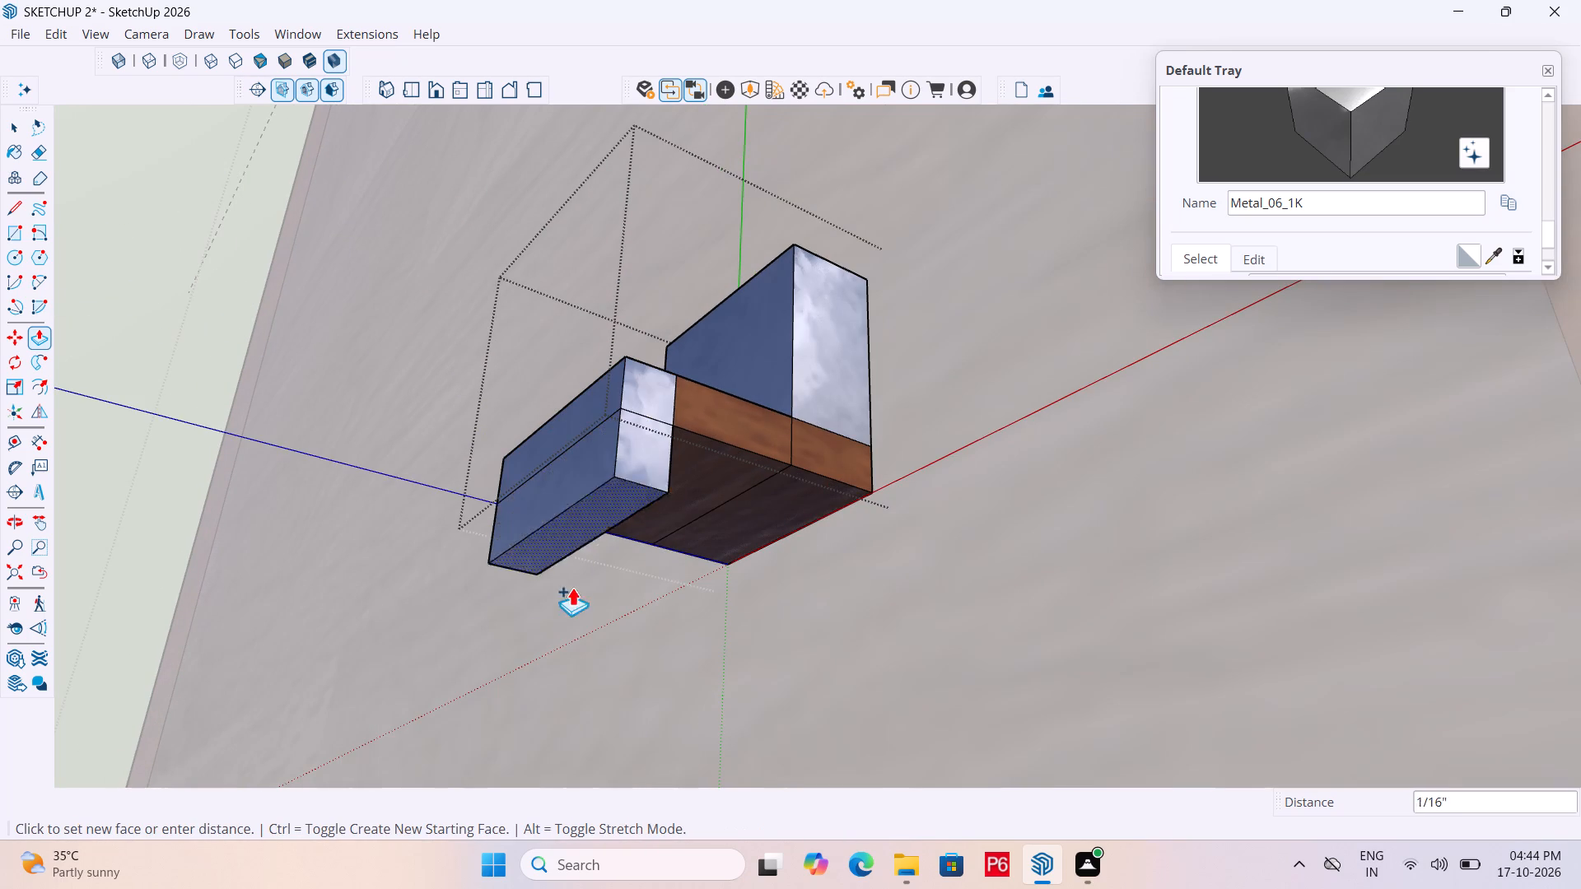
pyautogui.scroll(-15, 567, 444)
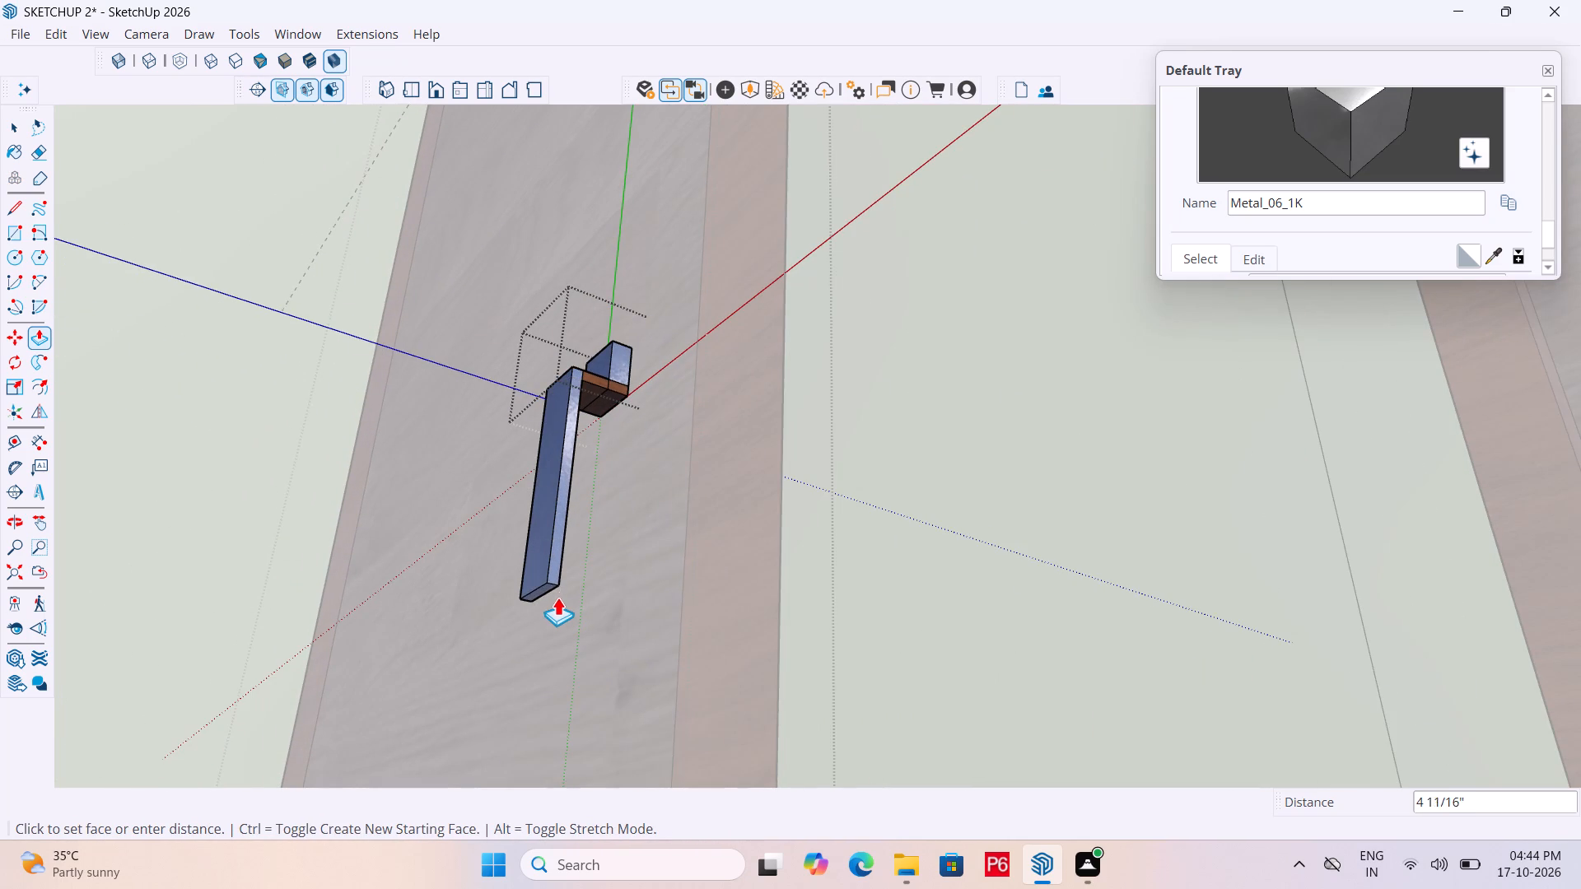
pyautogui.scroll(-4, 548, 589)
pyautogui.moveTo(536, 600); pyautogui.dragTo(497, 649, button='middle')
pyautogui.scroll(-6, 577, 465)
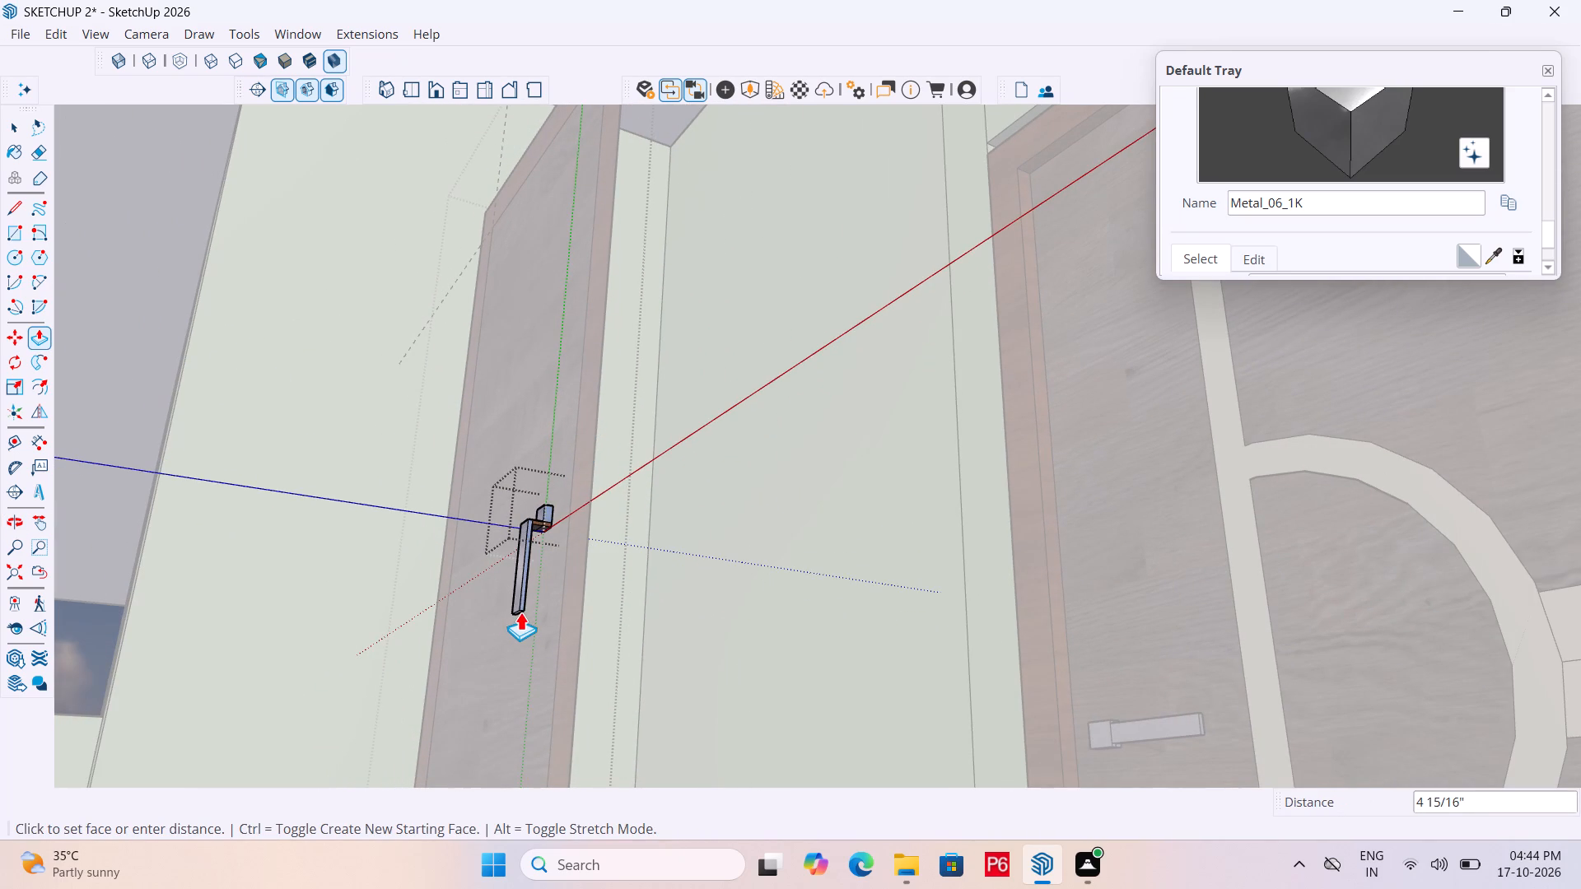
pyautogui.click(520, 612)
# Select all of the handle's geometry and copy it 5 3/16" straight down, so the copy meets the grip bar's lower end.
pyautogui.scroll(3, 539, 609)
pyautogui.moveTo(539, 609); pyautogui.dragTo(473, 628, button='middle')
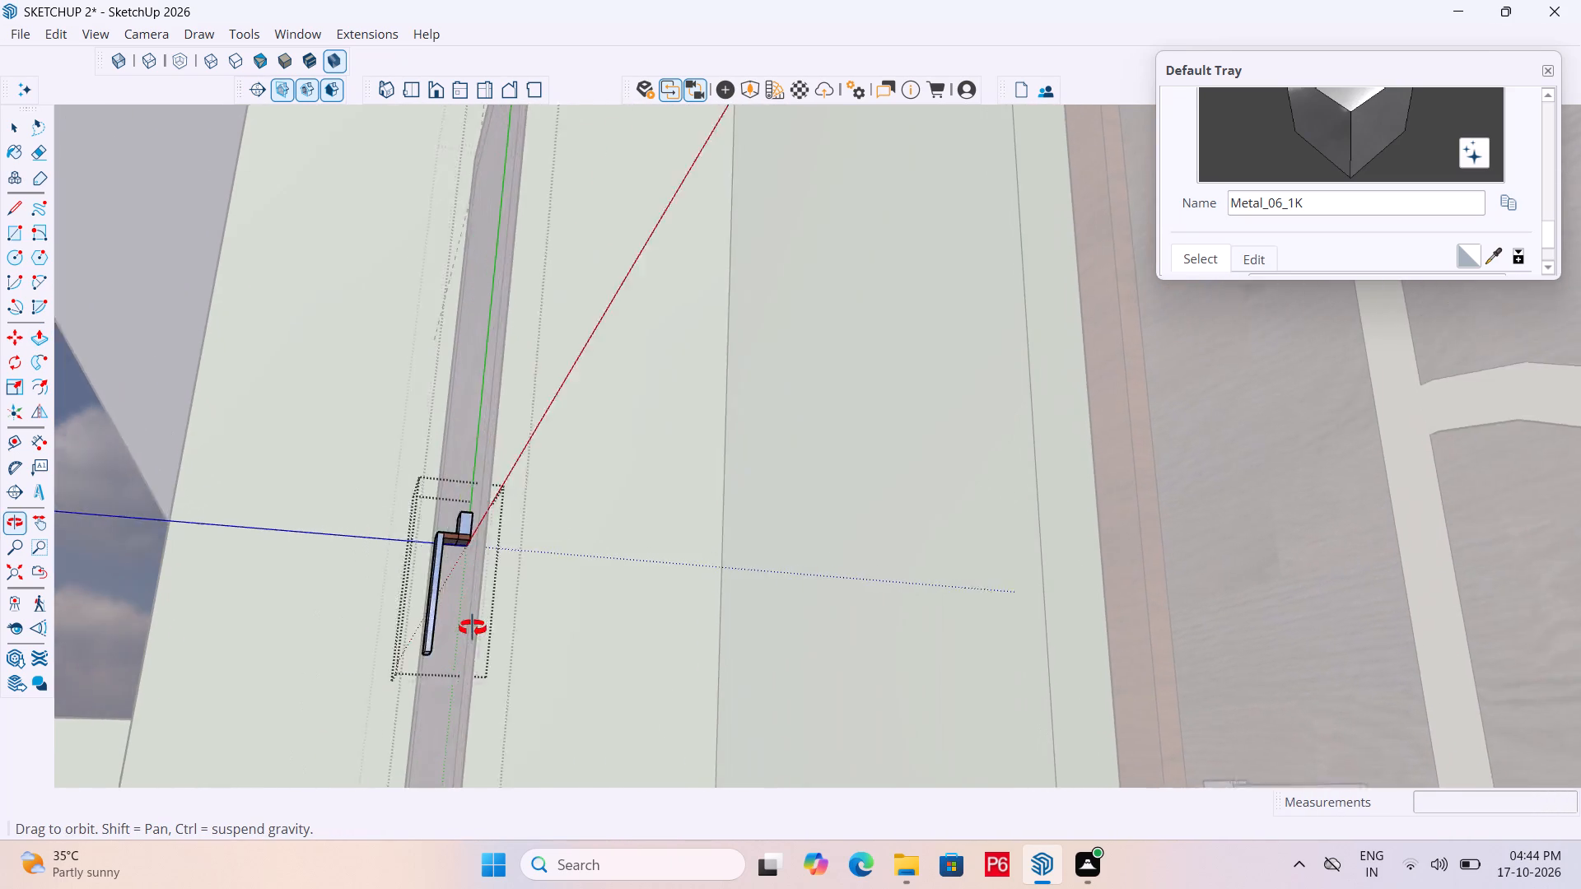
pyautogui.moveTo(473, 628); pyautogui.dragTo(510, 637, button='middle')
pyautogui.press('space')
pyautogui.press('space')
pyautogui.moveTo(524, 563); pyautogui.dragTo(588, 578, button='middle')
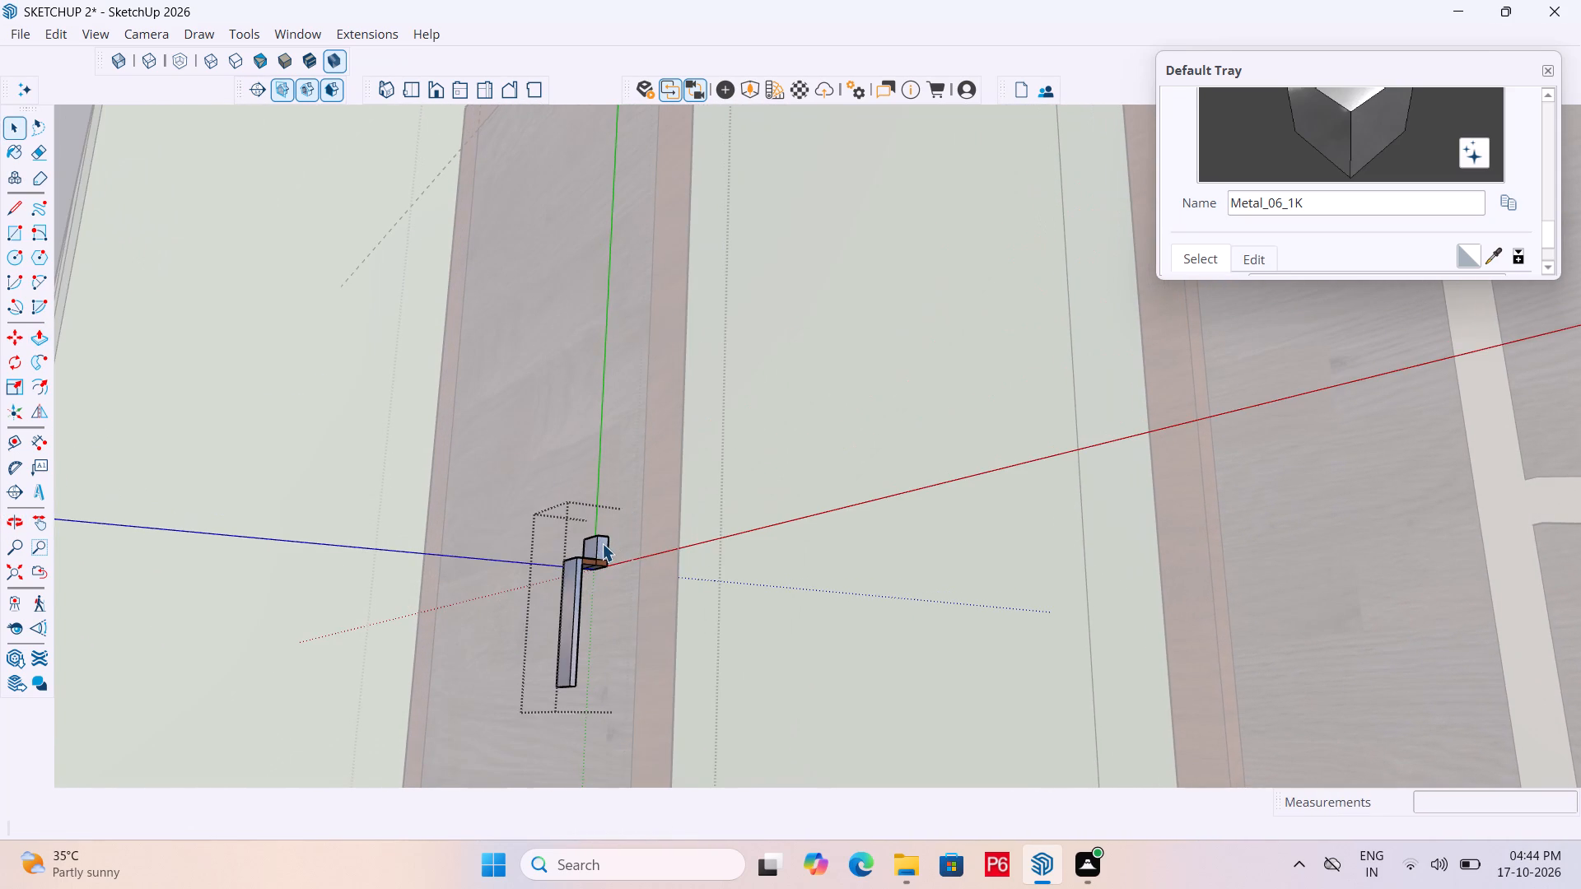
pyautogui.scroll(2, 602, 543)
pyautogui.doubleClick(602, 543)
pyautogui.doubleClick(602, 543)
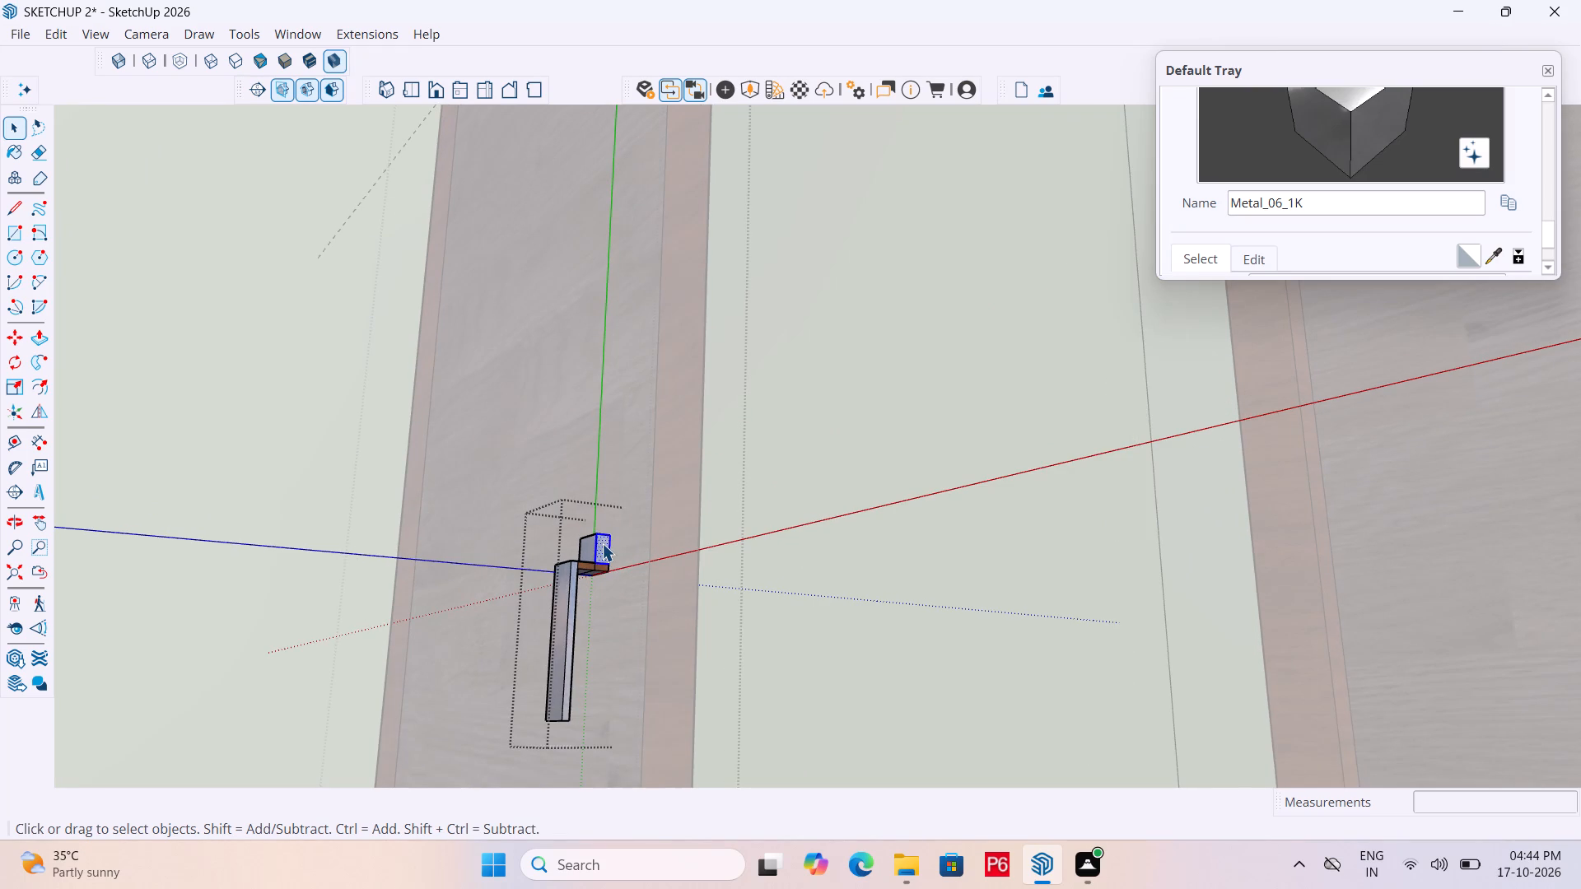
pyautogui.tripleClick(602, 543)
pyautogui.scroll(-5, 562, 448)
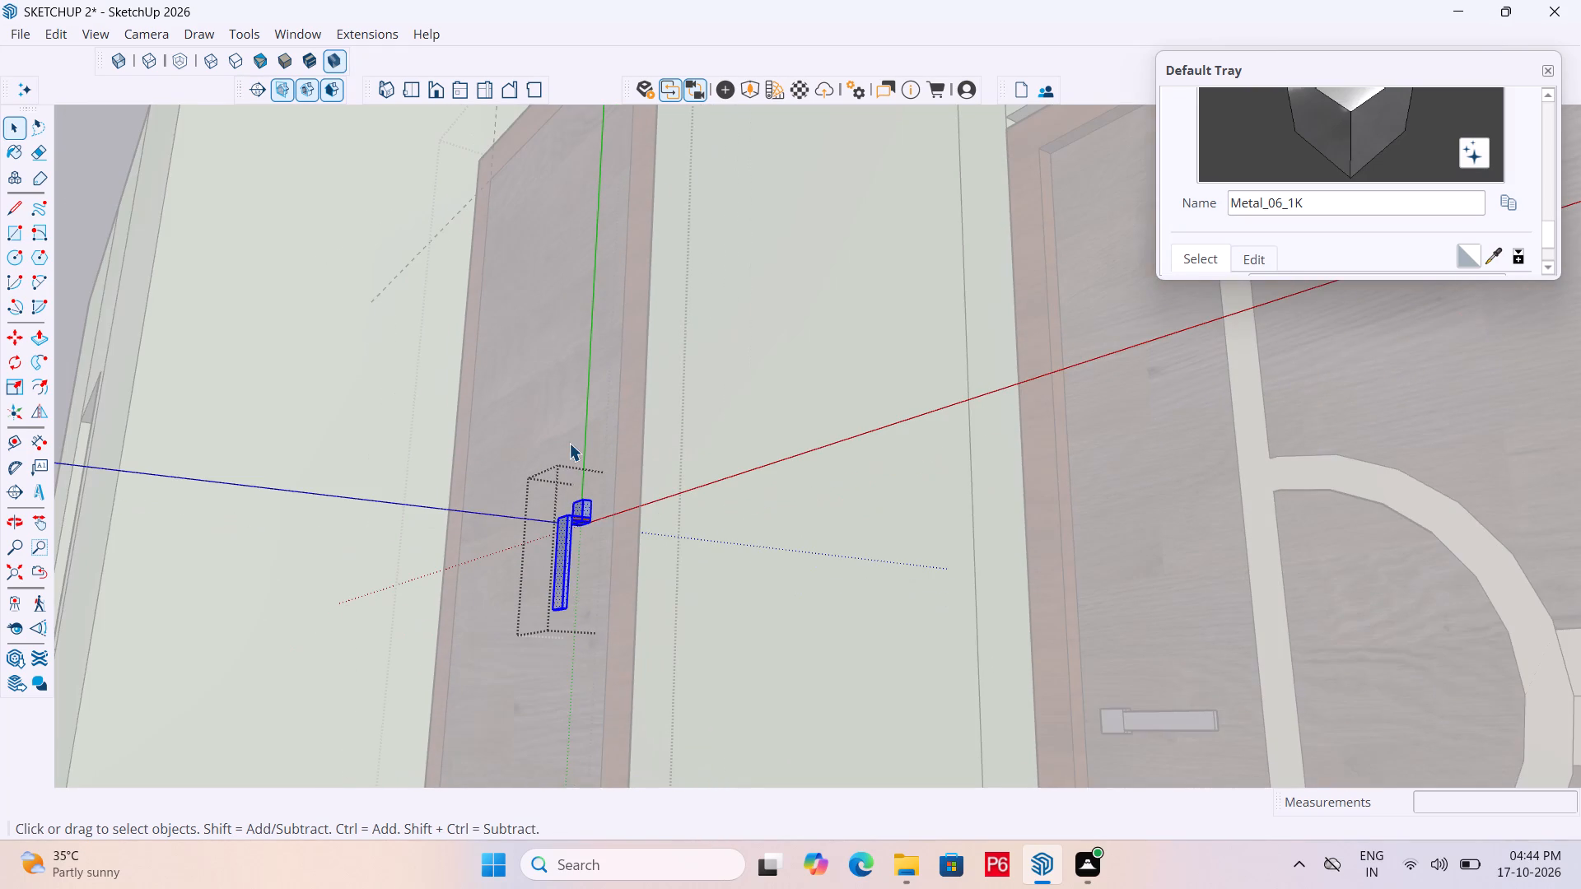
pyautogui.press('m')
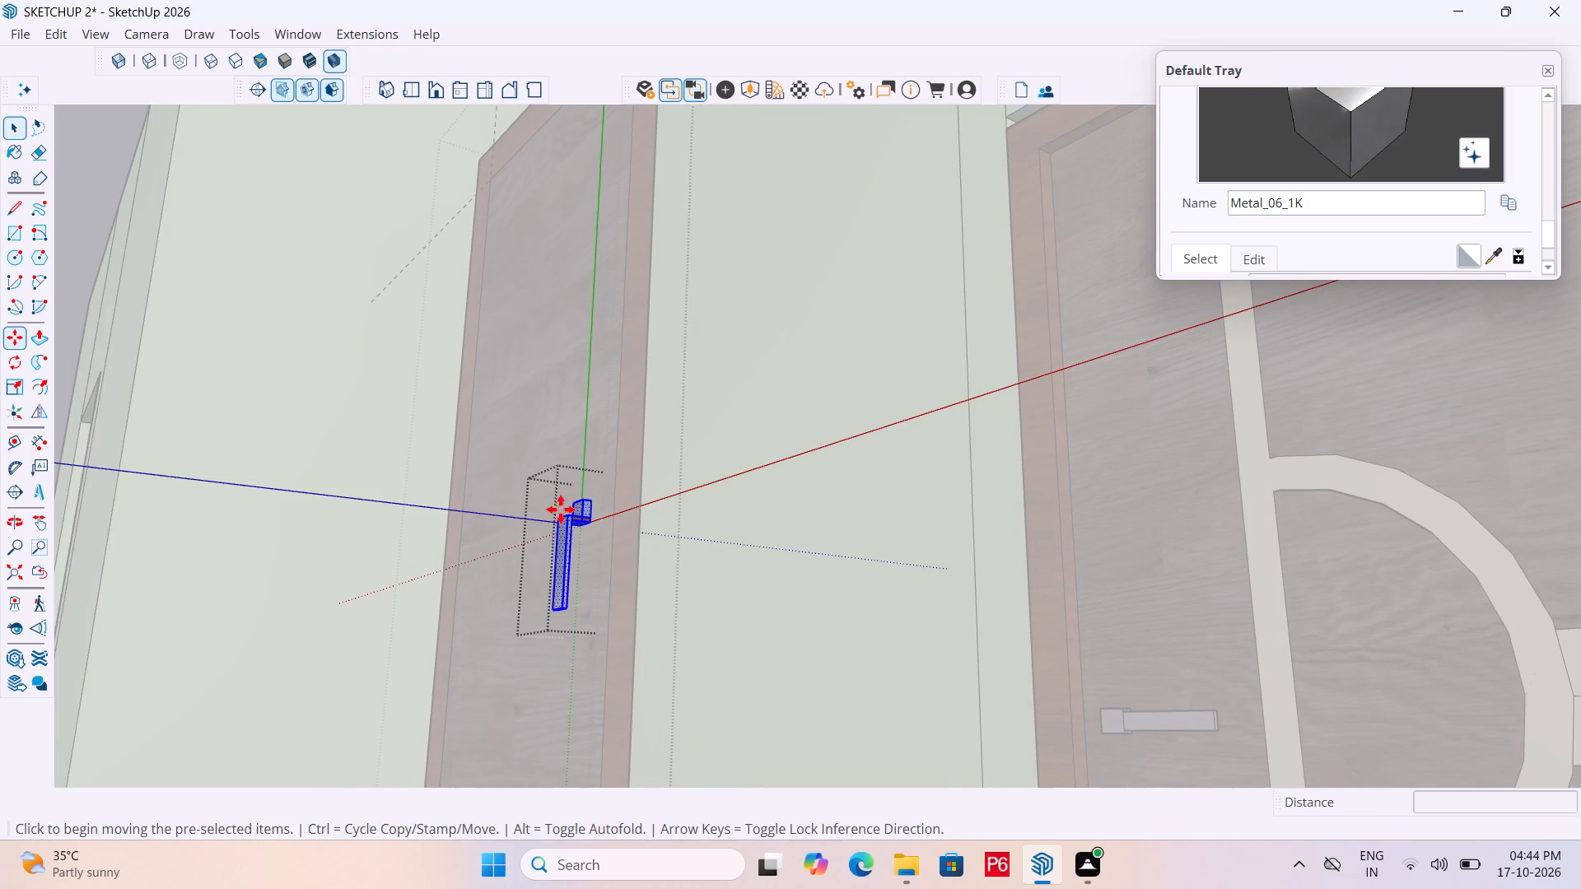
pyautogui.click(596, 524)
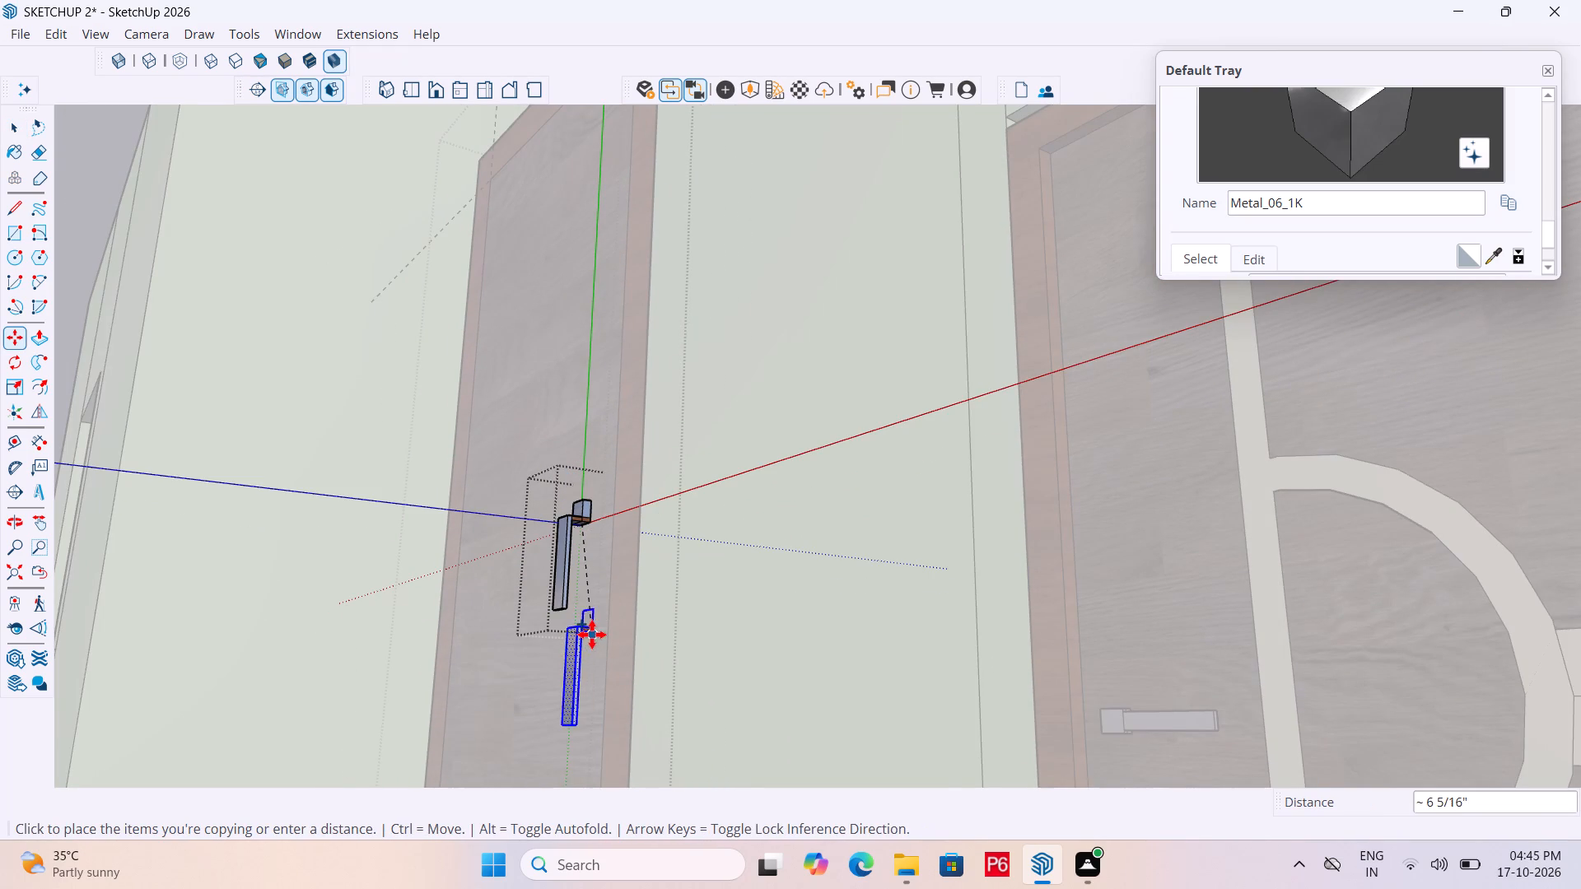
pyautogui.scroll(11, 580, 624)
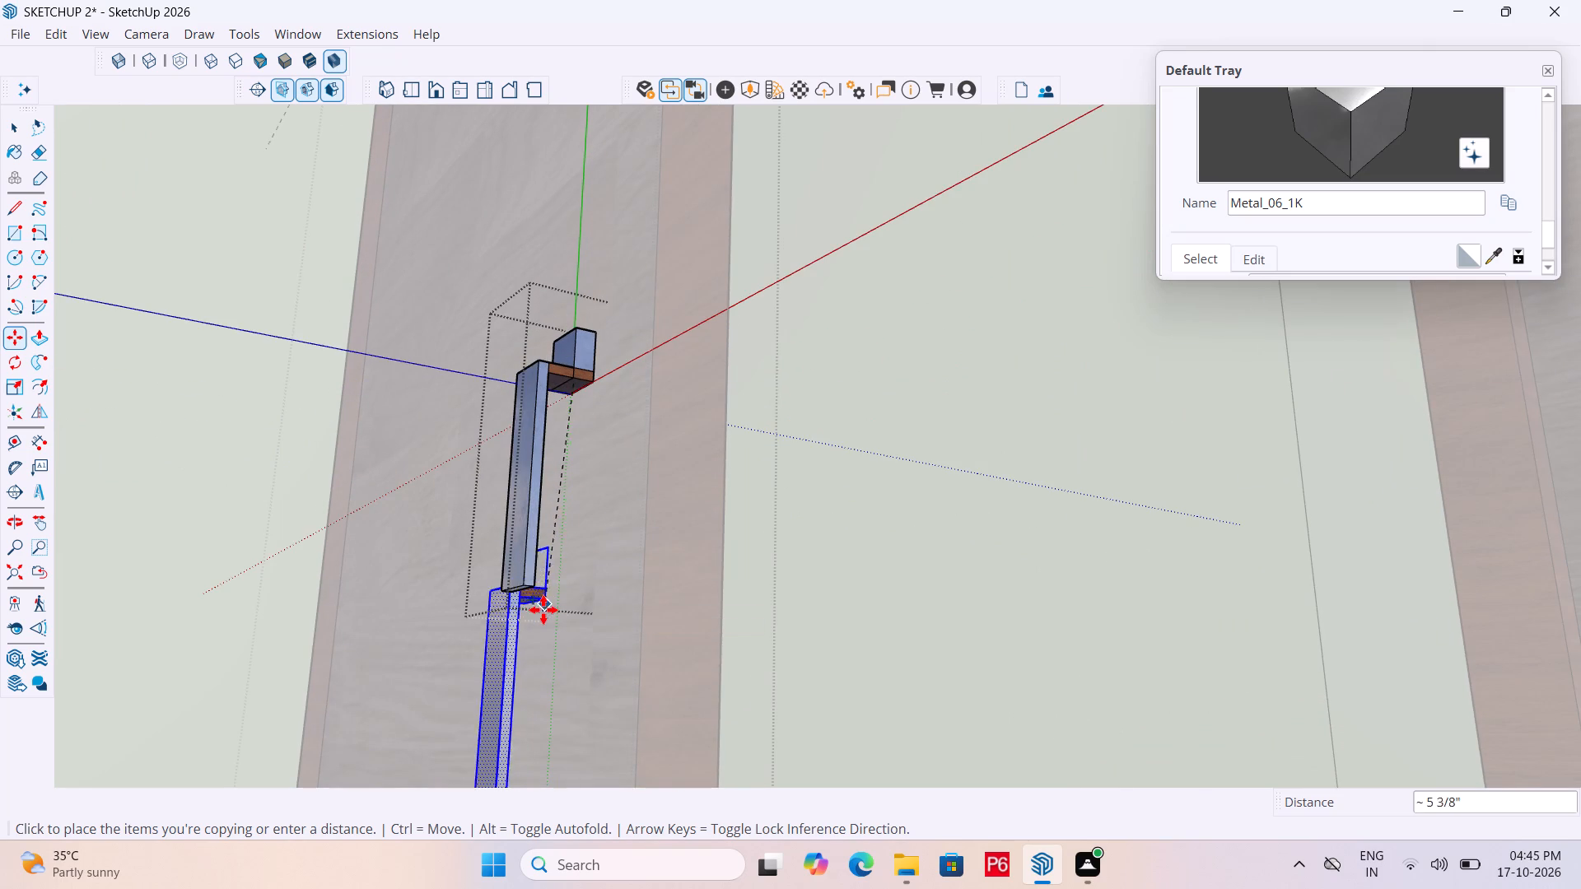
pyautogui.click(557, 605)
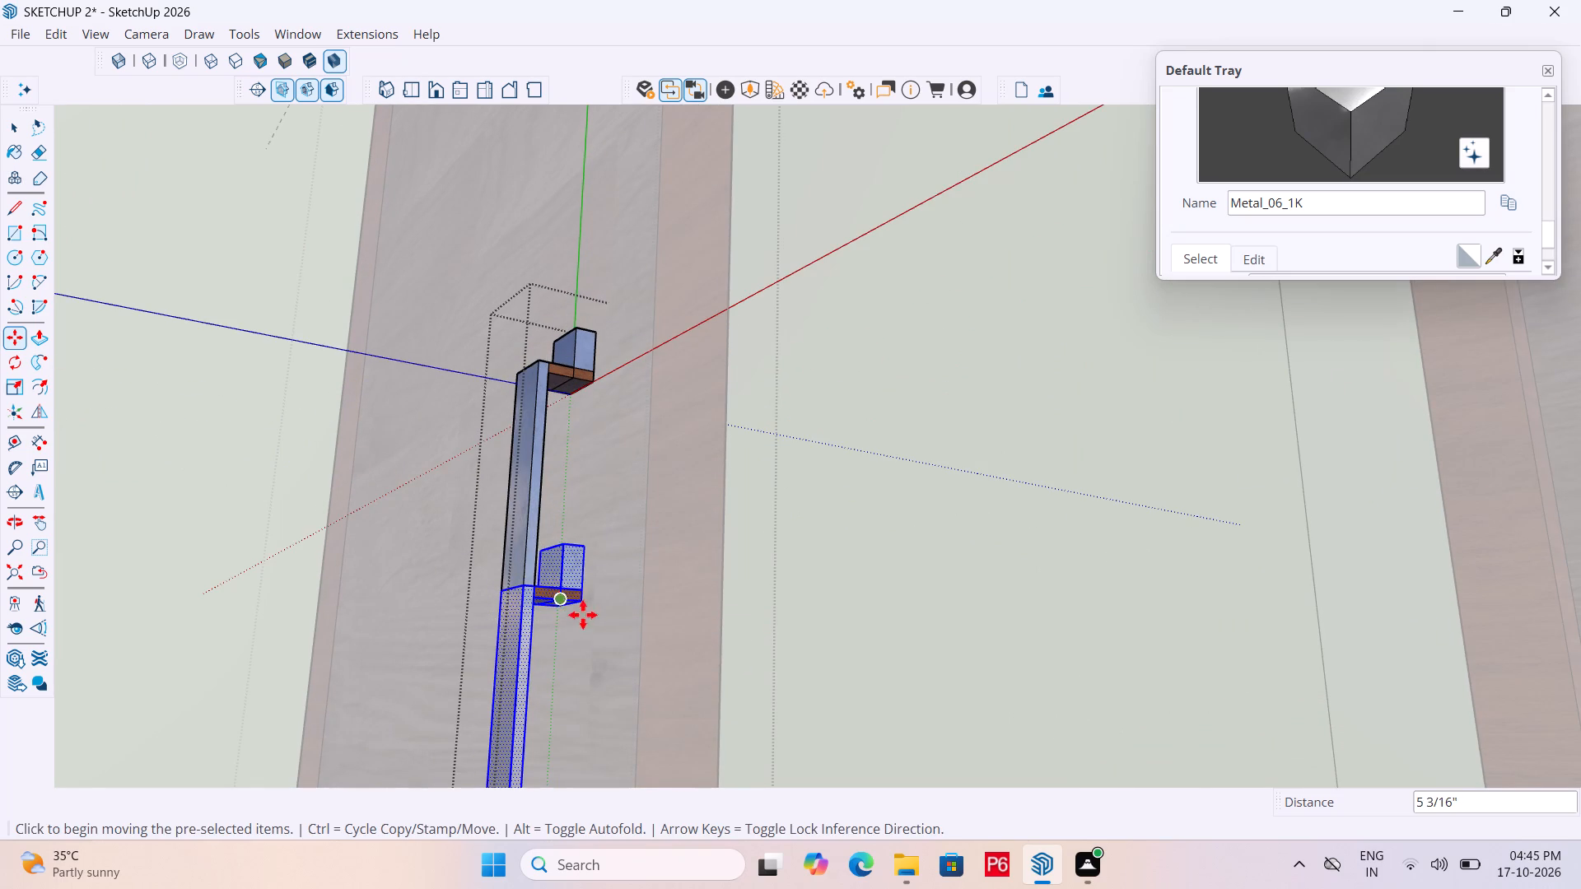
# Erase the duplicate vertical bar of the copied handle, keeping its mounting block and arm.
pyautogui.scroll(1, 543, 598)
pyautogui.moveTo(585, 596); pyautogui.dragTo(571, 611, button='middle')
pyautogui.press('e')
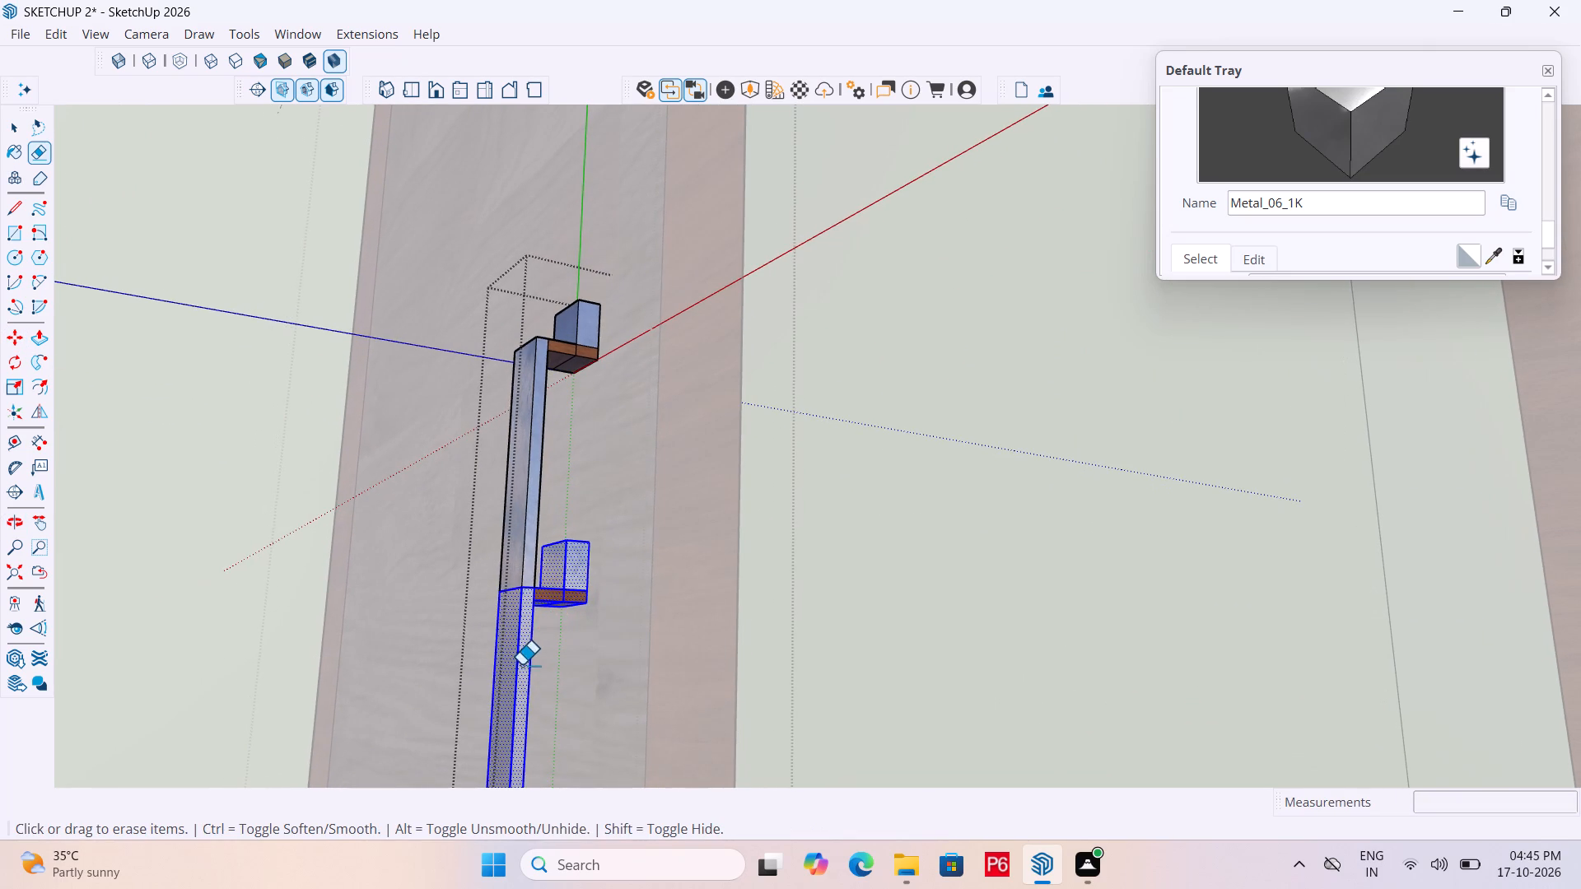
pyautogui.moveTo(521, 666); pyautogui.dragTo(533, 664)
pyautogui.moveTo(522, 654); pyautogui.dragTo(499, 626)
pyautogui.moveTo(497, 624); pyautogui.dragTo(513, 637)
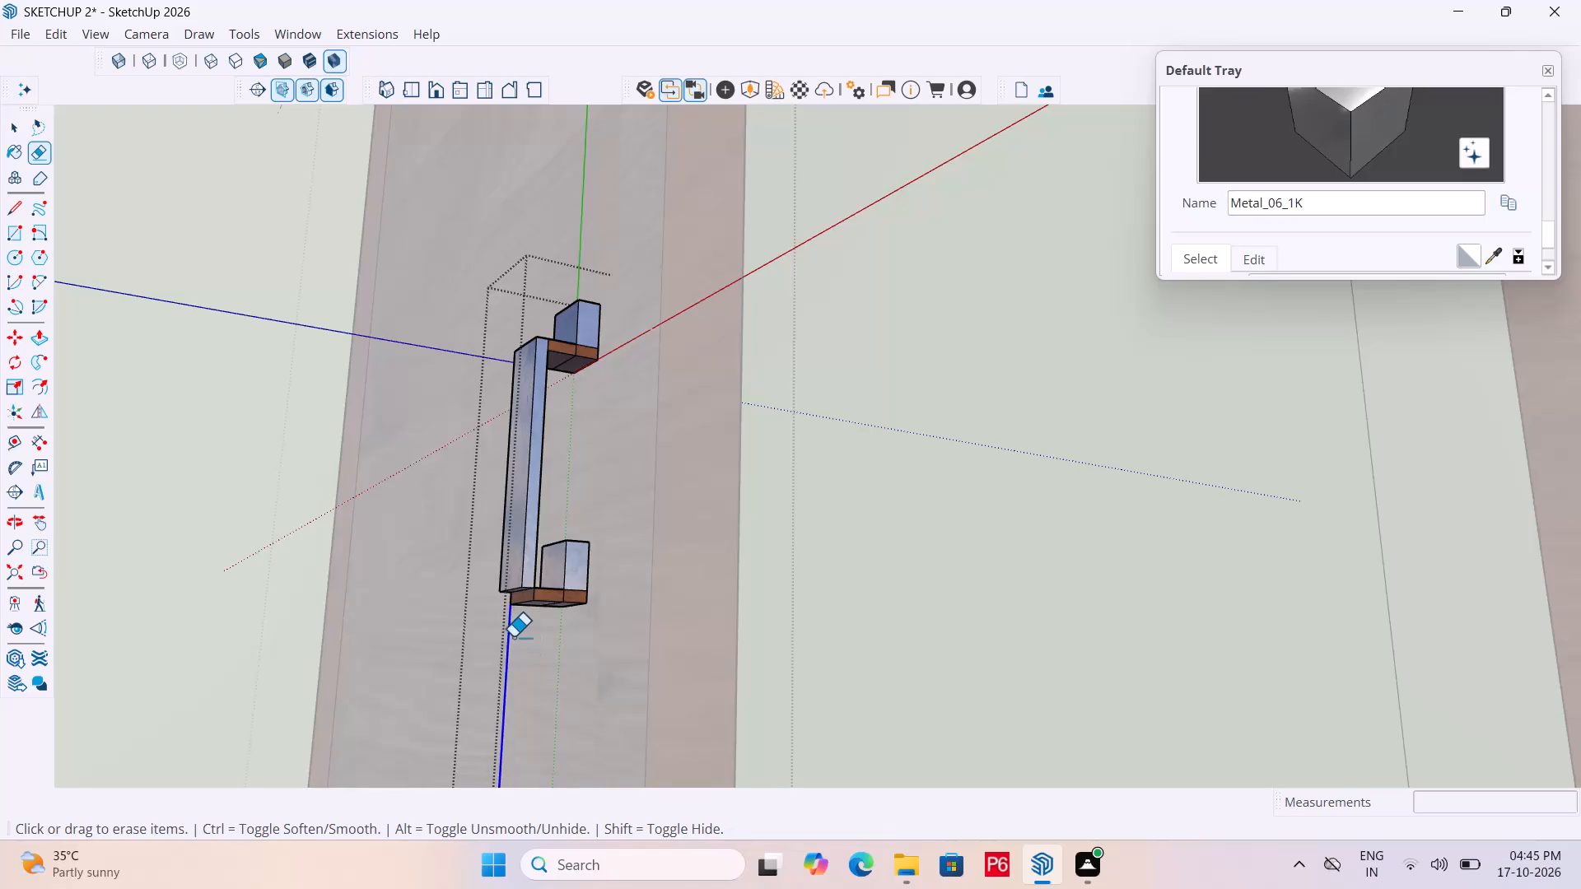
pyautogui.moveTo(513, 637); pyautogui.dragTo(517, 638)
pyautogui.click(517, 638)
pyautogui.moveTo(557, 619); pyautogui.dragTo(525, 574, button='middle')
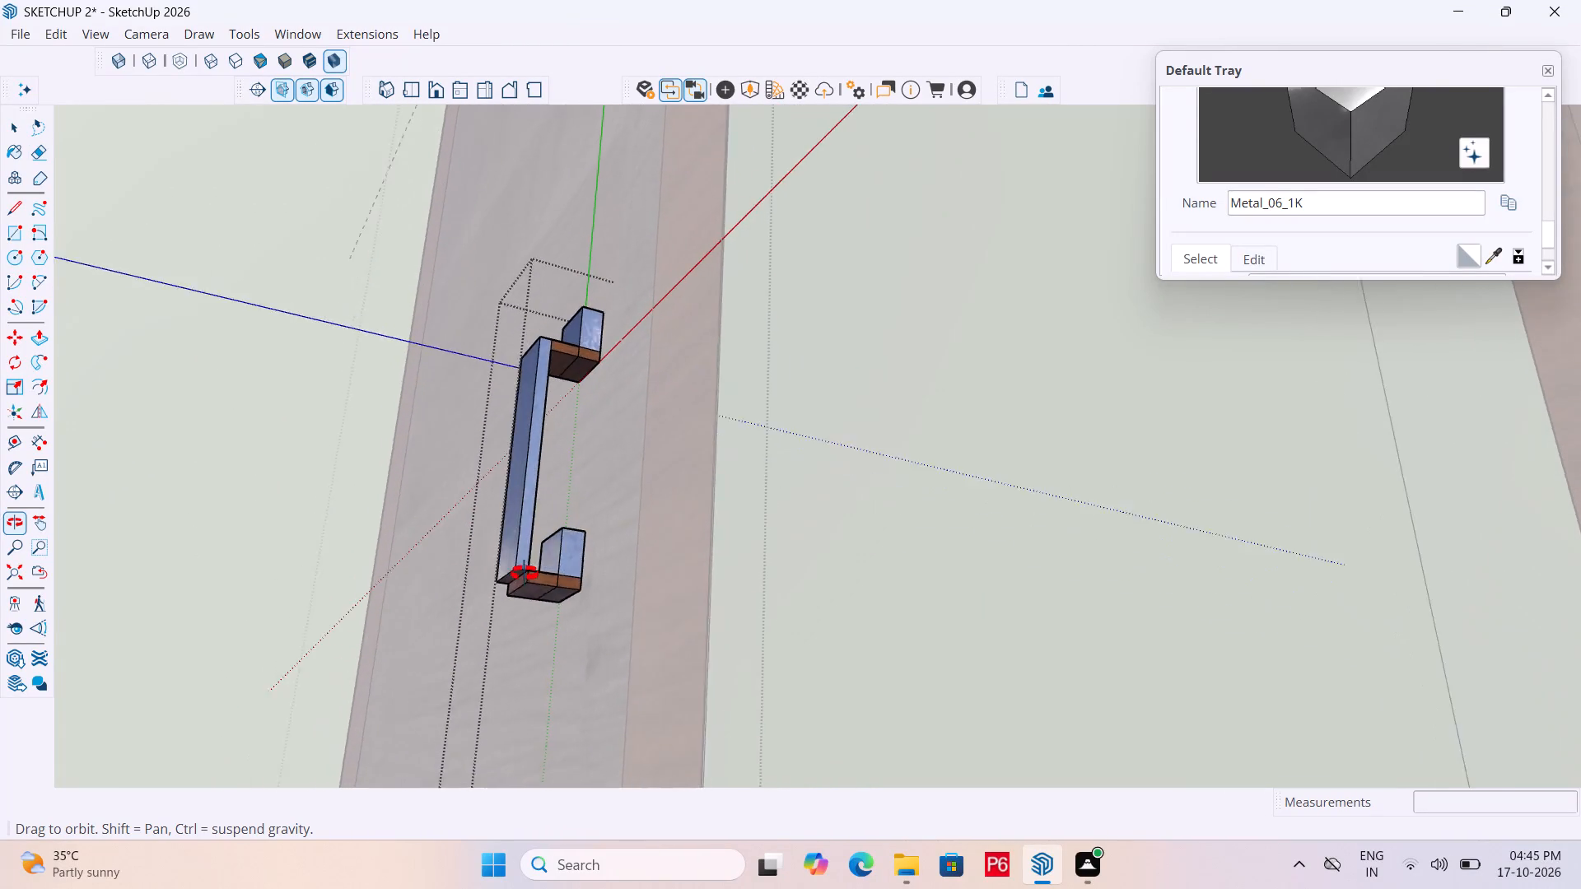
# Undo the edits back through the downward handle copy, keeping the upper mounting block, arm and vertical grip bar.
pyautogui.moveTo(525, 574); pyautogui.dragTo(516, 634, button='middle')
pyautogui.press('space')
pyautogui.click(564, 558)
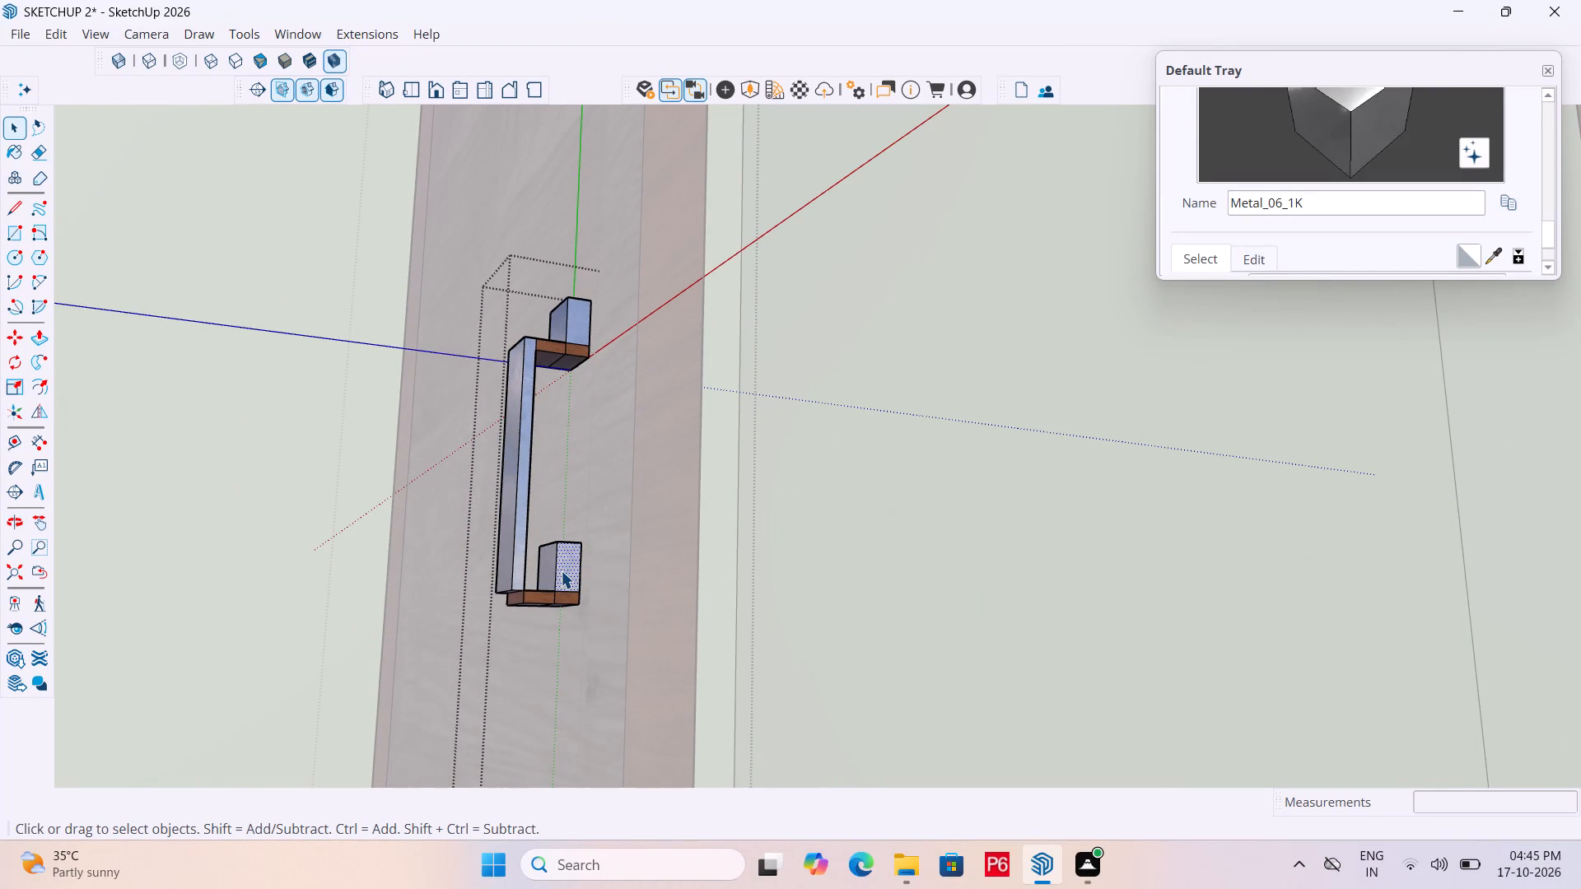
pyautogui.tripleClick(562, 571)
pyautogui.tripleClick(562, 570)
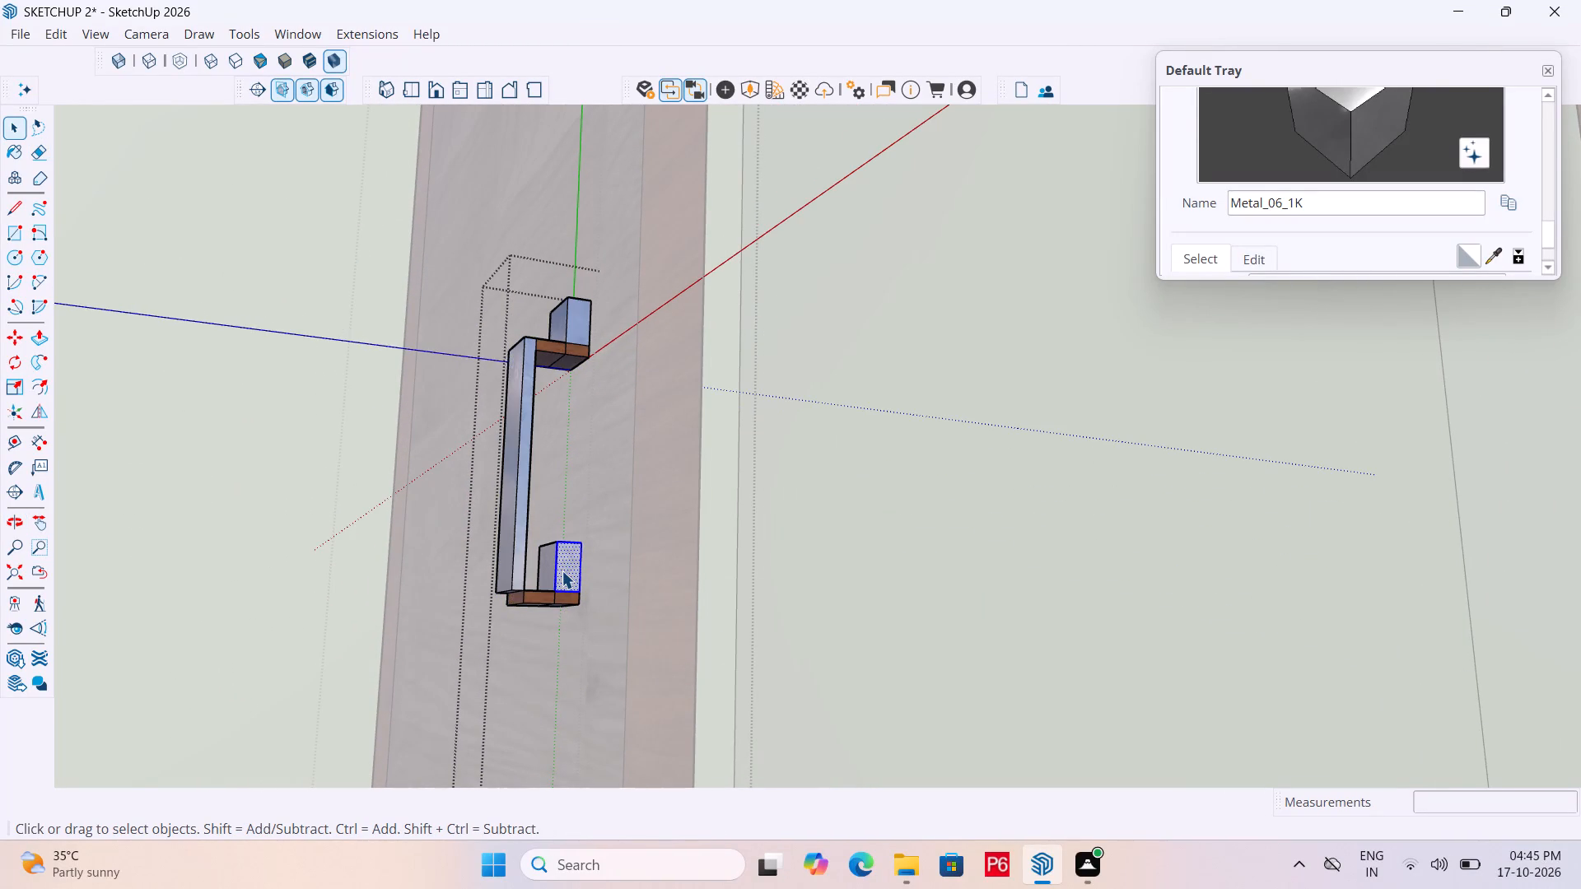
pyautogui.click(562, 570)
pyautogui.hotkey('ctrl', 'z')
pyautogui.hotkey('ctrl', 'z')
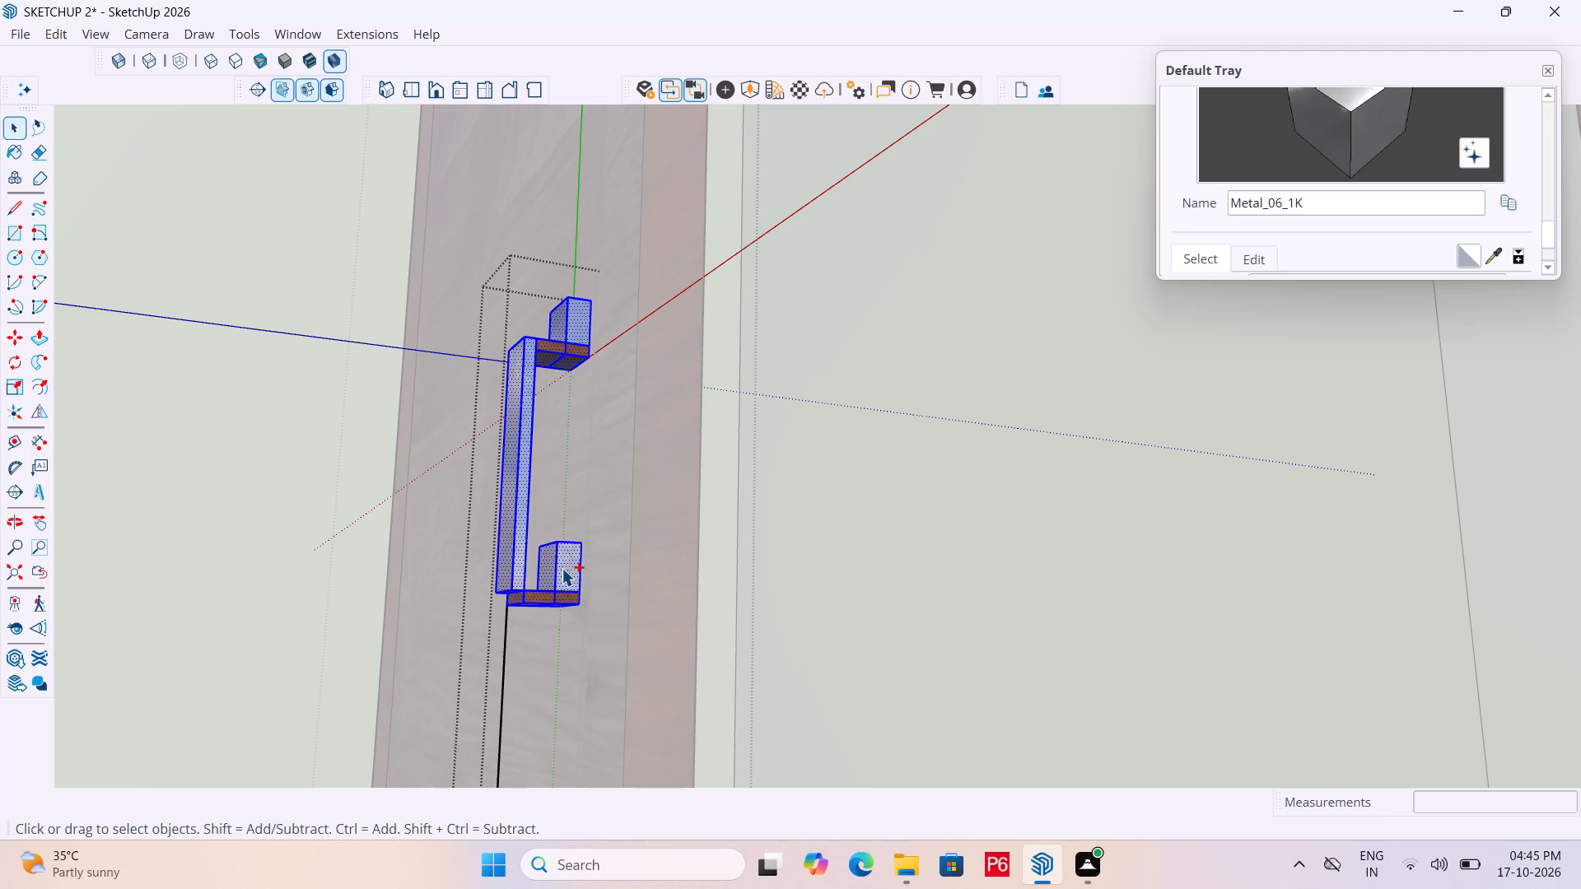
pyautogui.hotkey('ctrl', 'z')
pyautogui.hotkey('ctrl', 'z')
pyautogui.hotkey('ctrl', 'z')
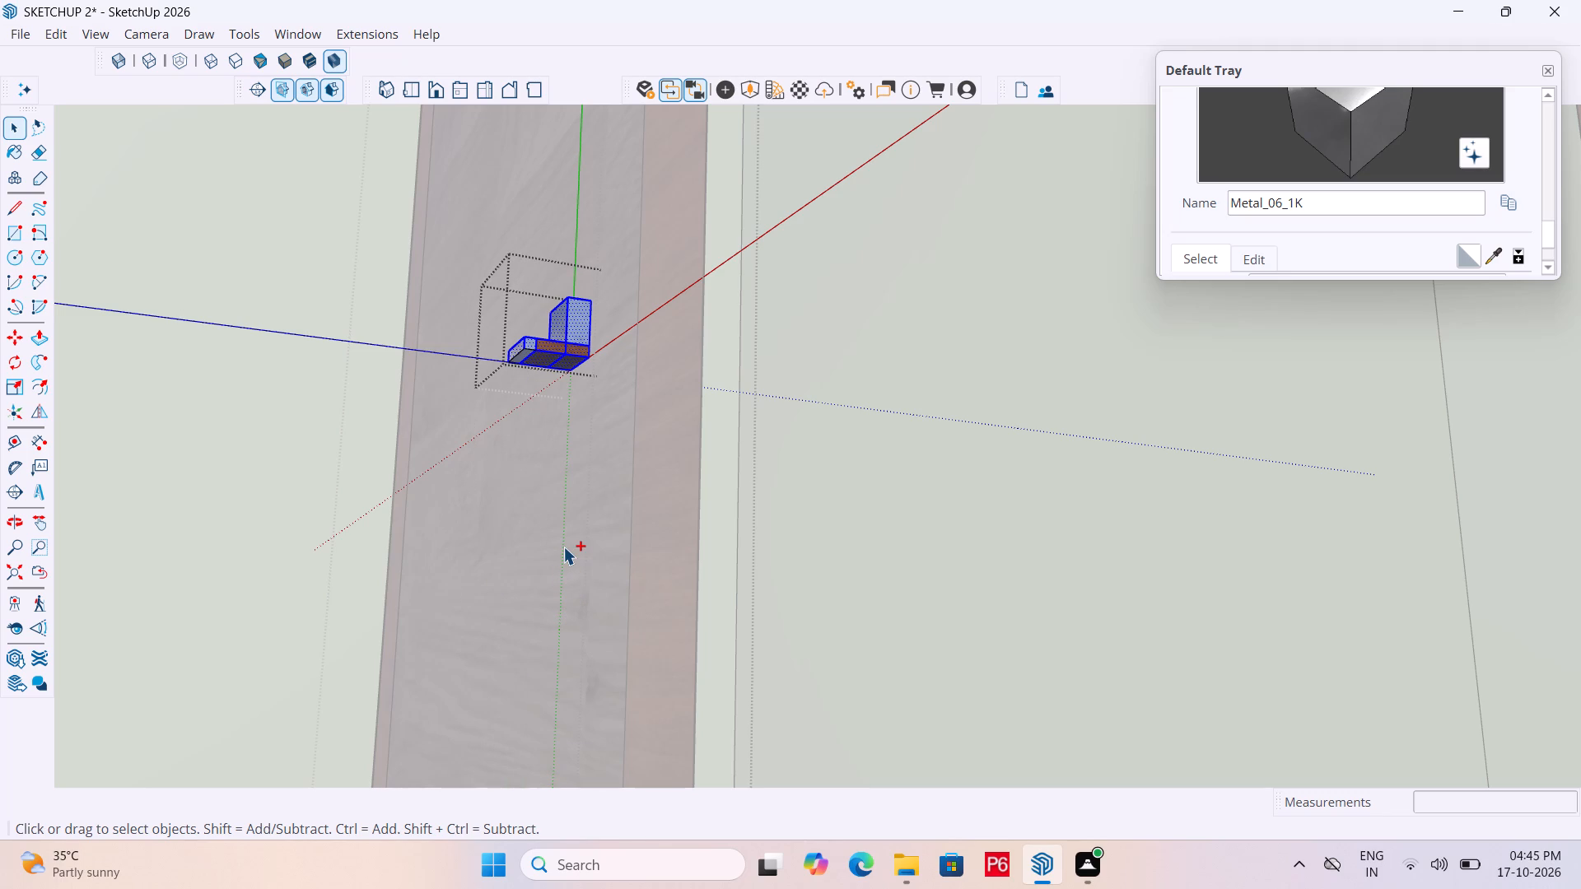
pyautogui.hotkey('ctrl', 'y')
# Push/pull the grip bar's bottom face to create a new 1/4" section at the bar's lower end.
pyautogui.moveTo(546, 572); pyautogui.dragTo(390, 574, button='middle')
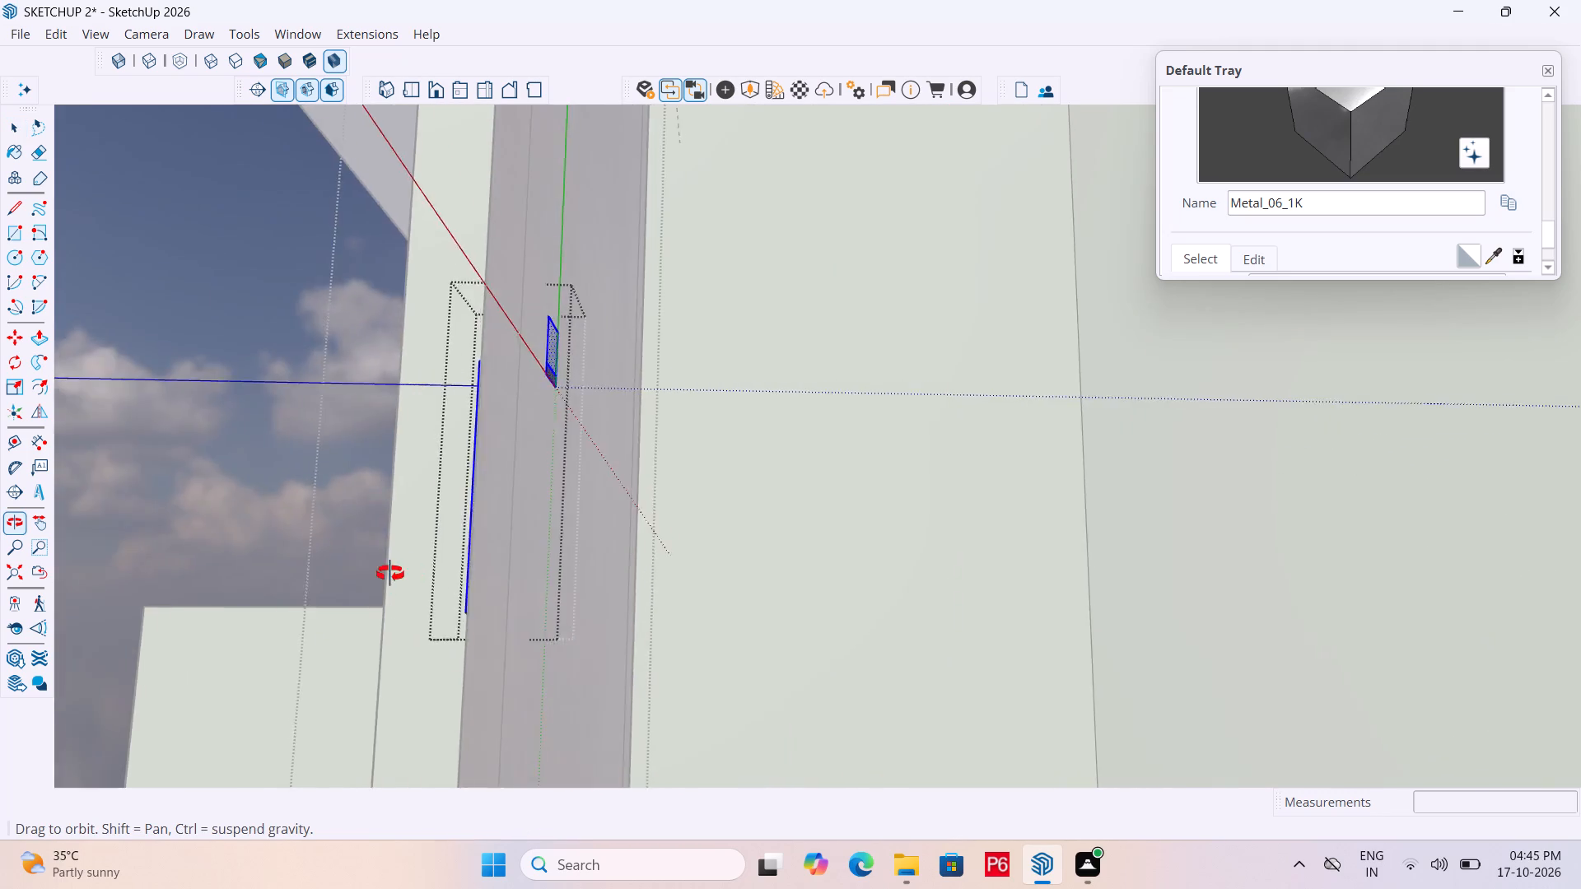
pyautogui.moveTo(390, 574); pyautogui.dragTo(520, 528, button='middle')
pyautogui.scroll(9, 515, 589)
pyautogui.moveTo(500, 554); pyautogui.dragTo(504, 524, button='middle')
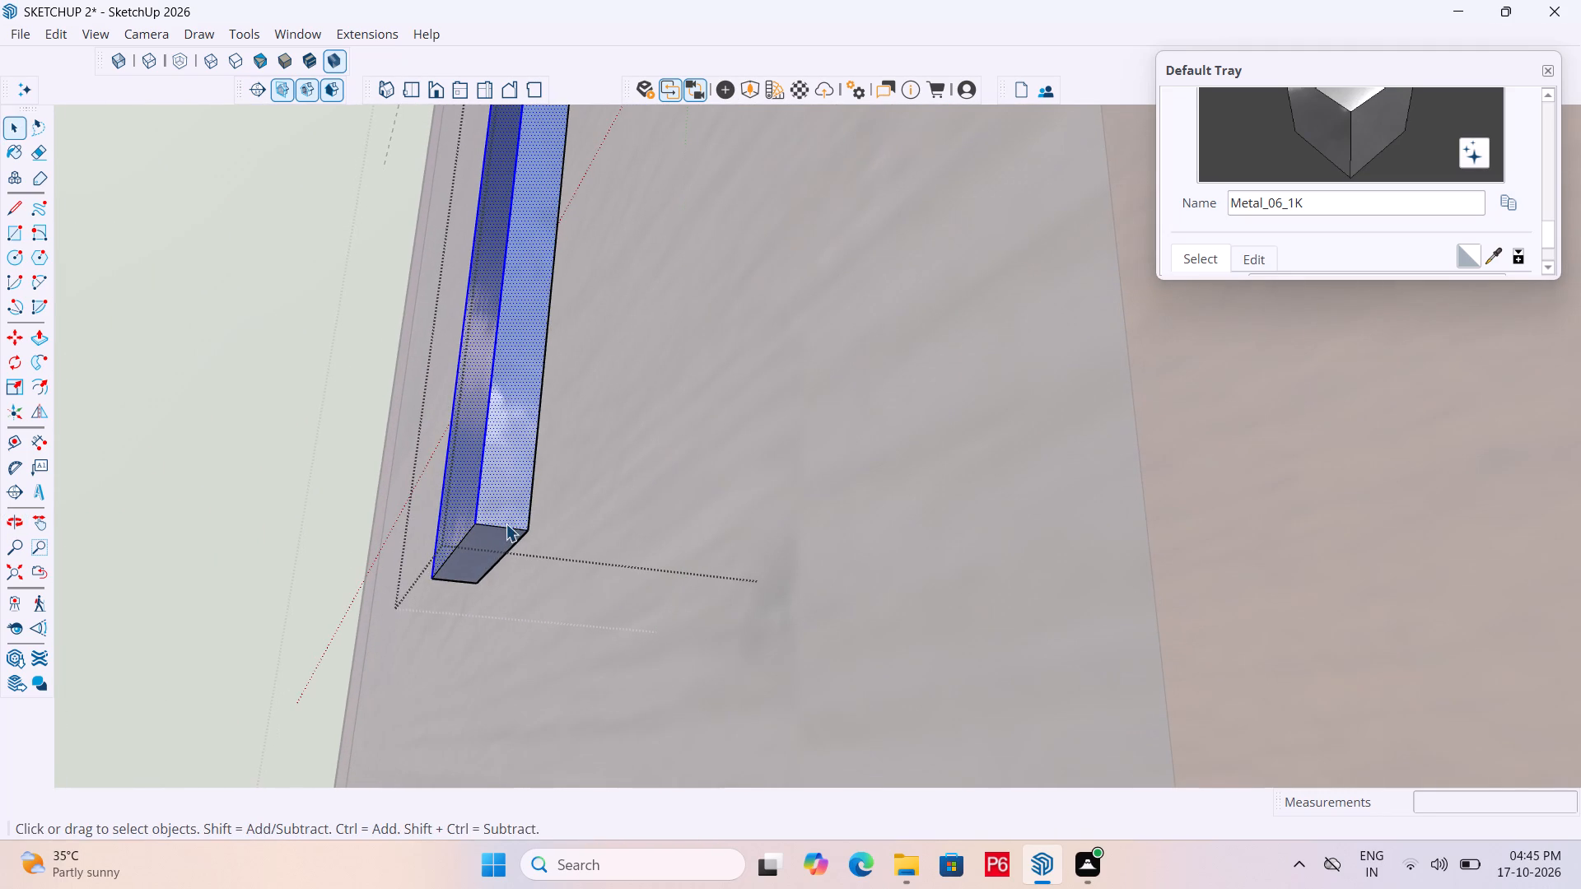
pyautogui.press('p')
pyautogui.click(487, 548)
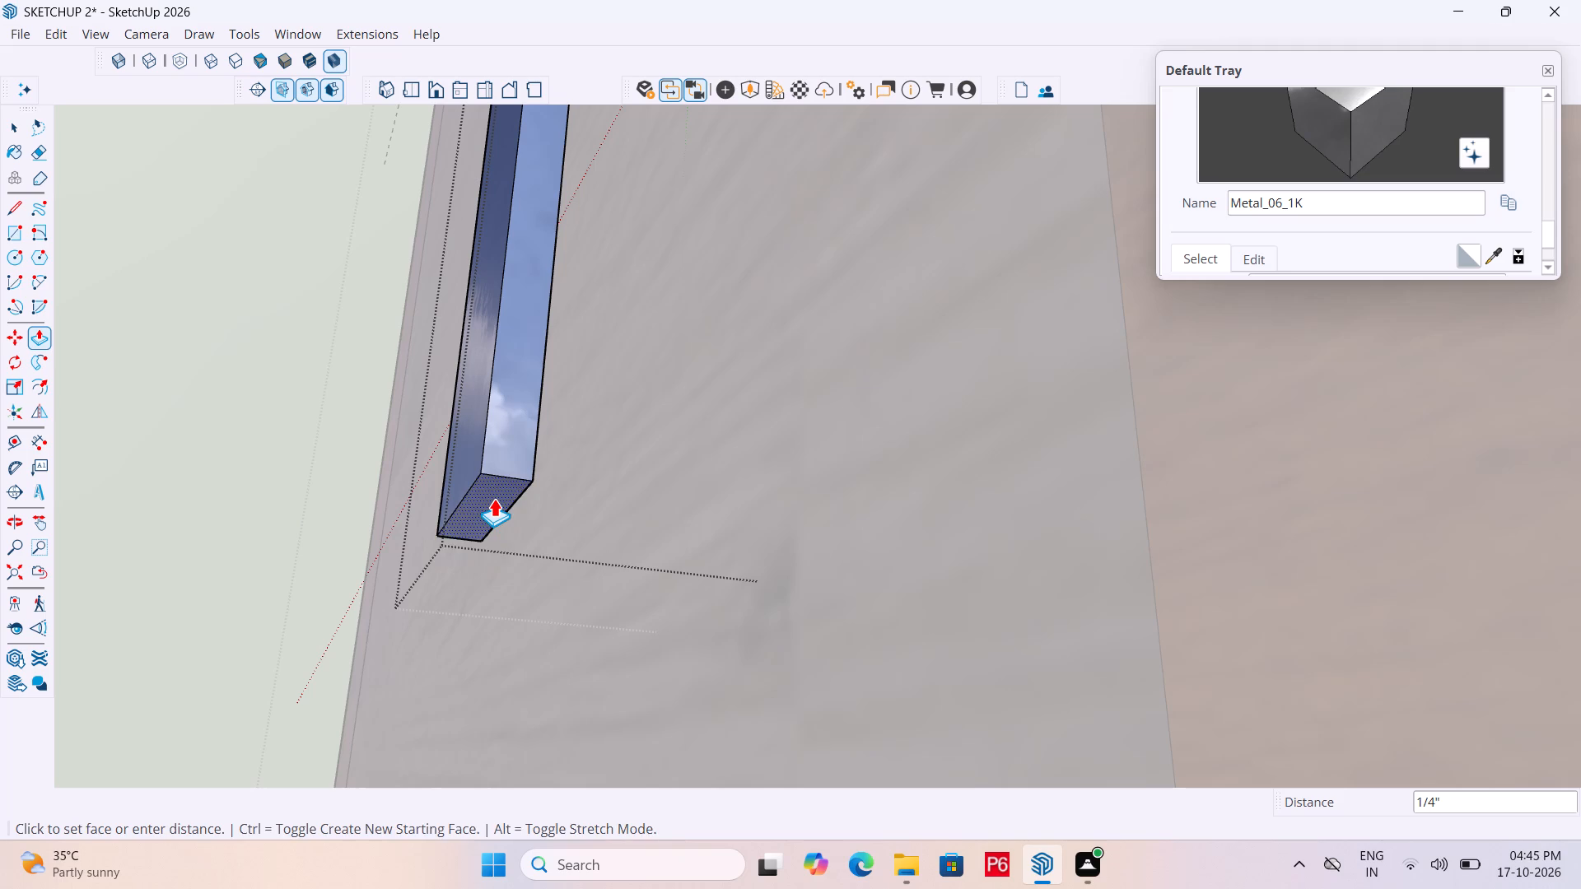
pyautogui.click(494, 498)
pyautogui.moveTo(566, 501); pyautogui.dragTo(455, 605, button='middle')
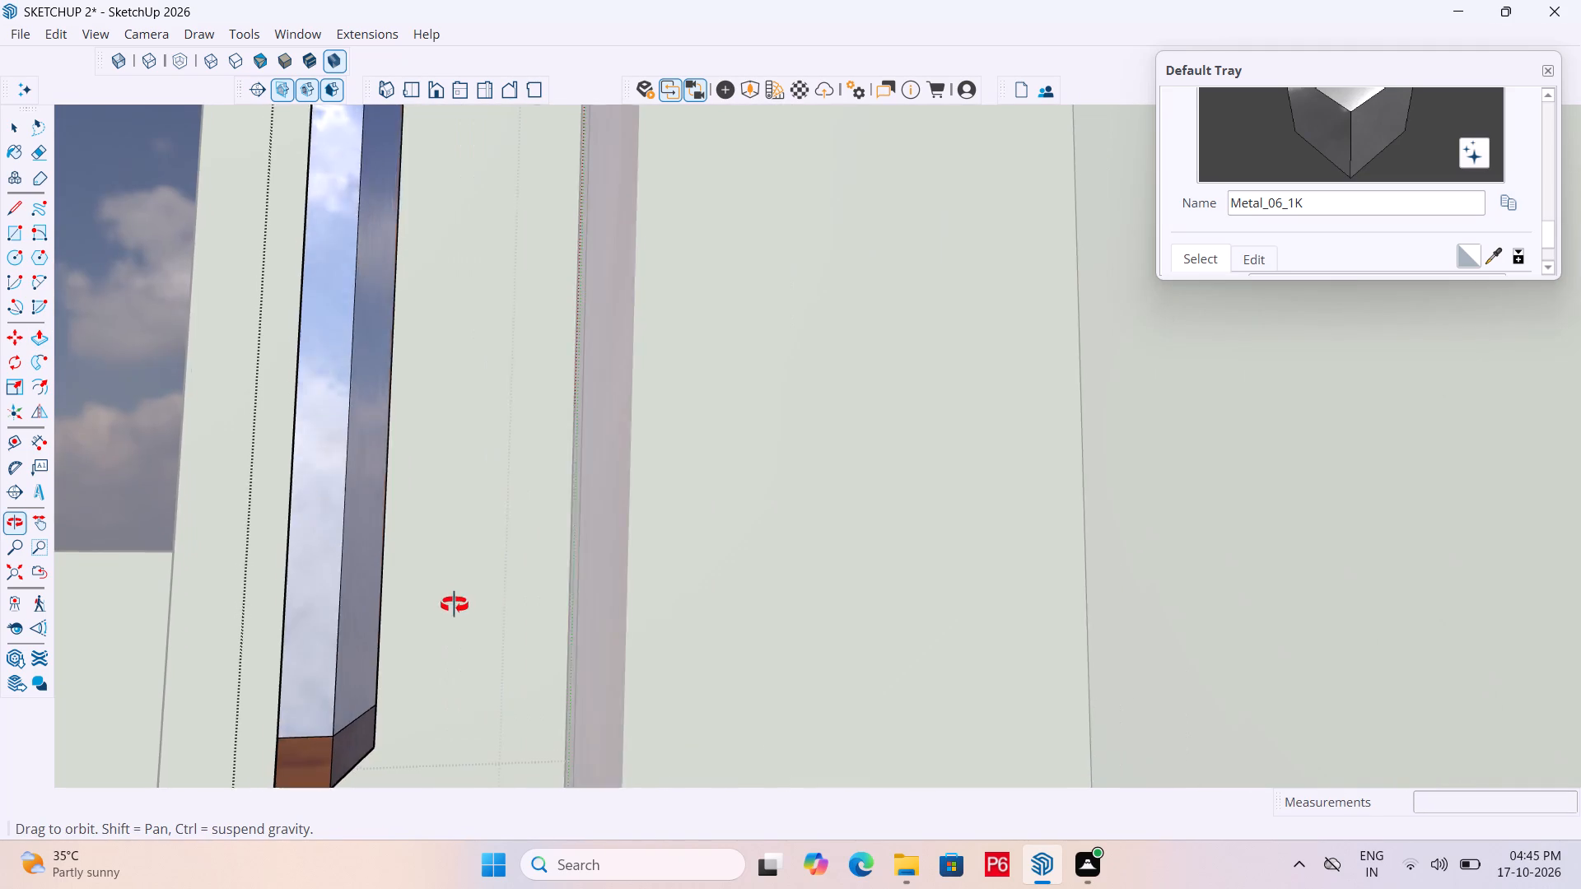
pyautogui.moveTo(455, 605); pyautogui.dragTo(455, 609, button='middle')
pyautogui.scroll(-4, 467, 350)
pyautogui.moveTo(394, 476); pyautogui.dragTo(380, 519, button='middle')
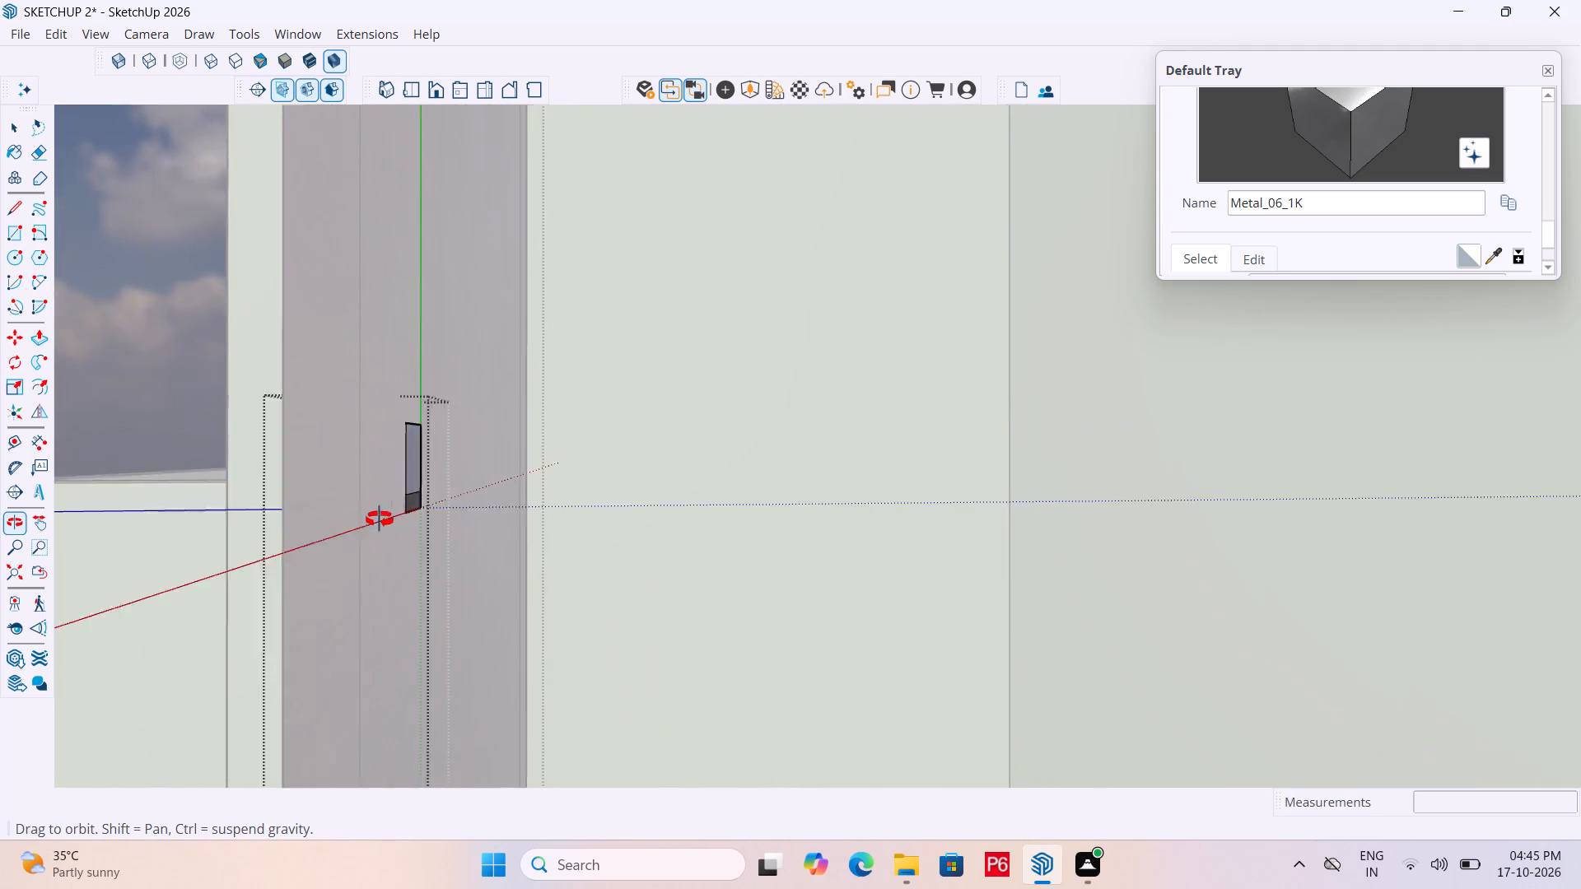
pyautogui.moveTo(380, 519); pyautogui.dragTo(387, 489, button='middle')
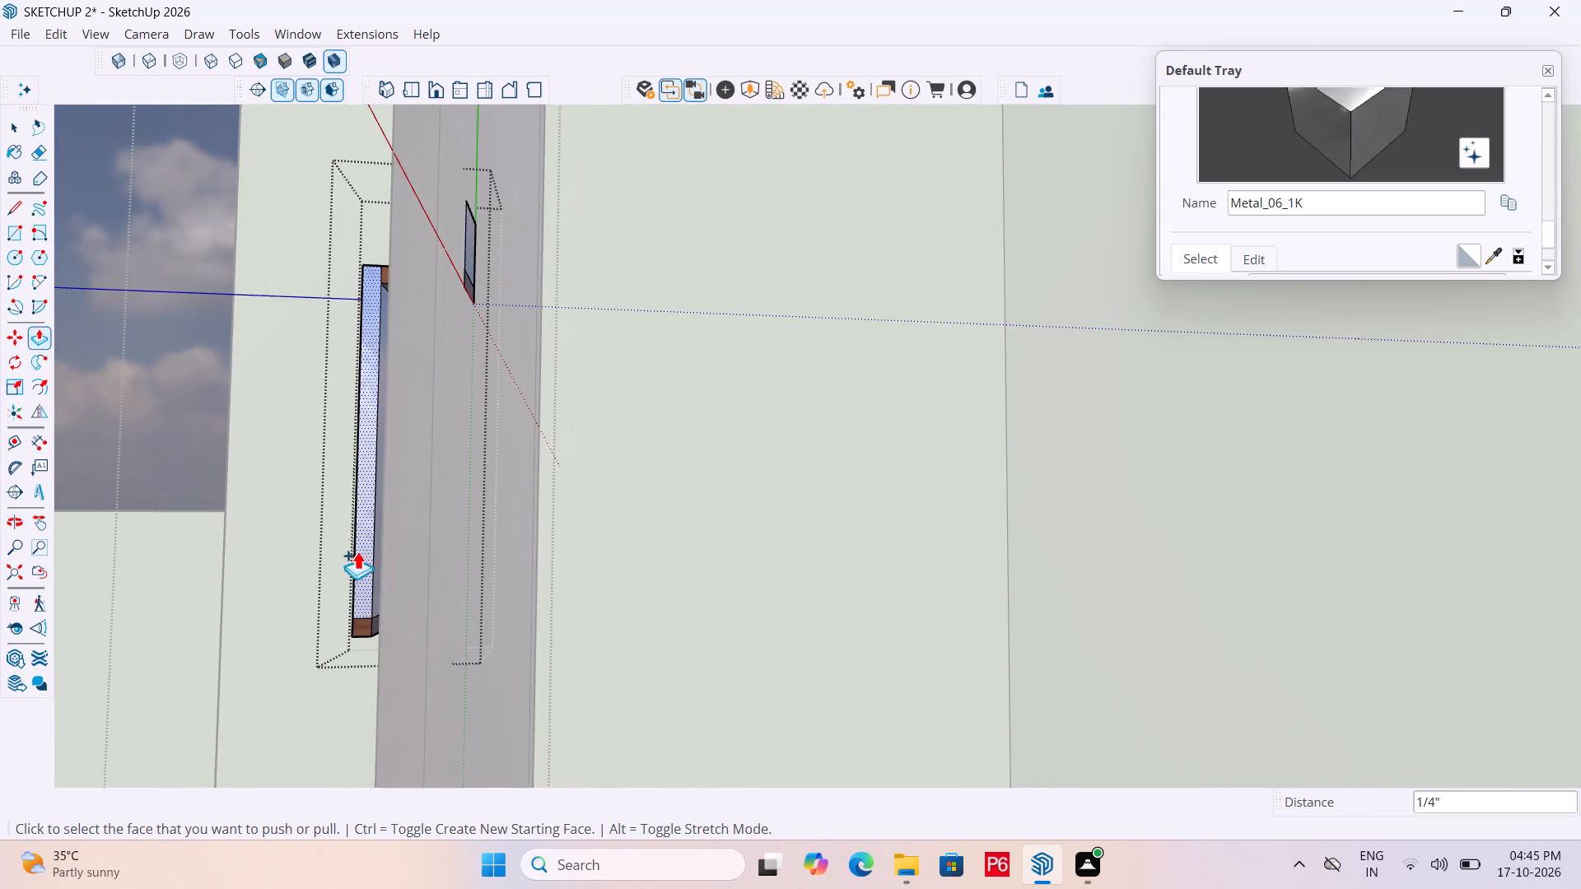
# Extrude the inner face of the bar's bottom section about 1 1/8" toward the door to form the lower arm.
pyautogui.scroll(11, 353, 595)
pyautogui.click(402, 635)
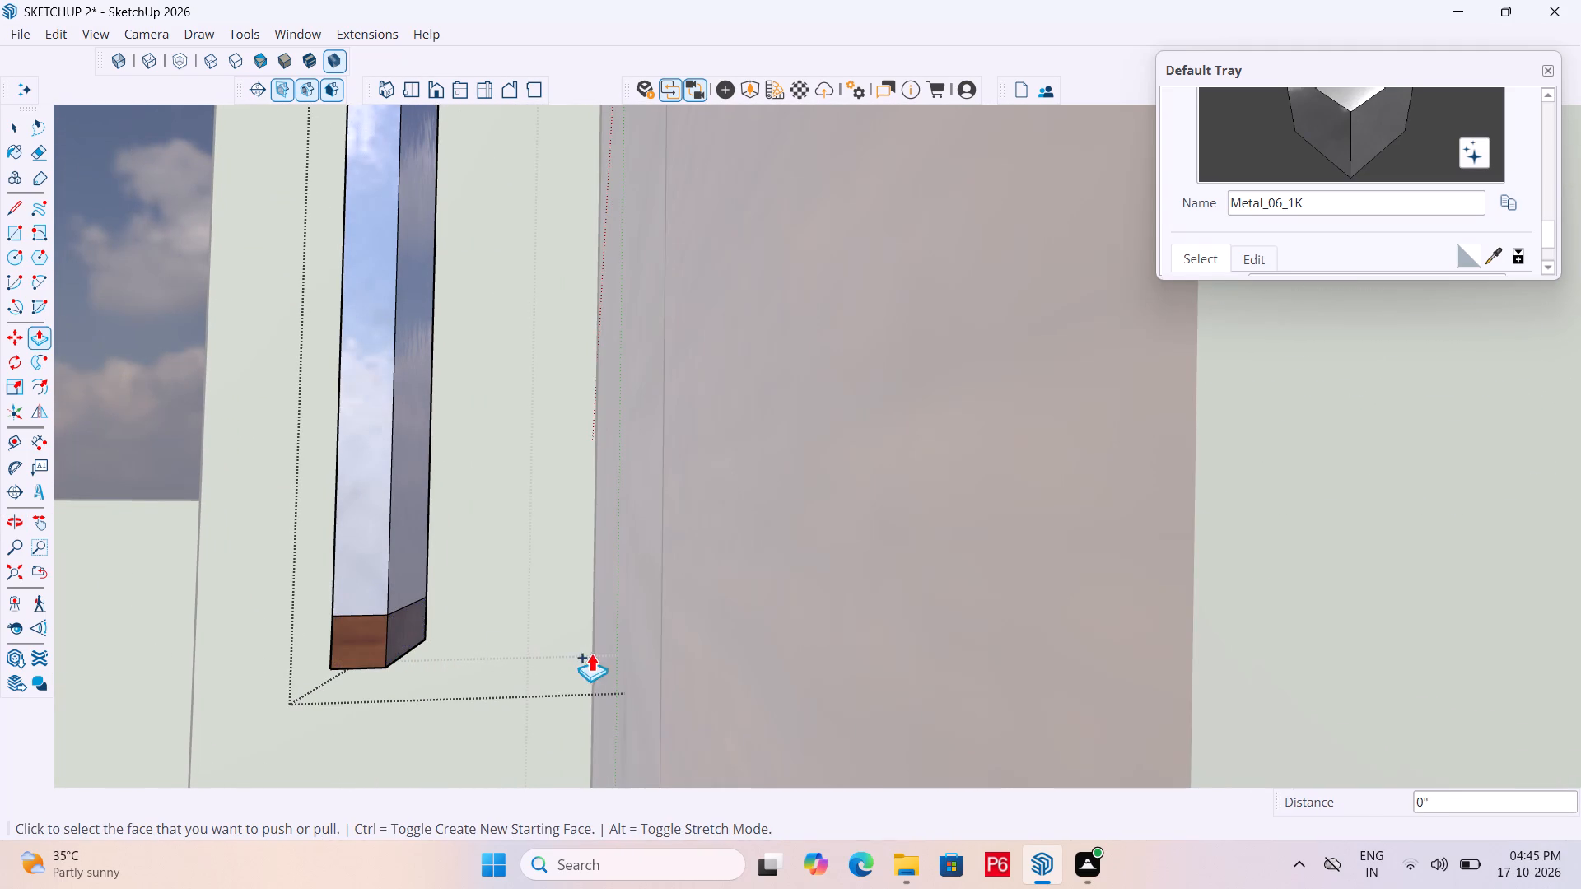
pyautogui.click(396, 634)
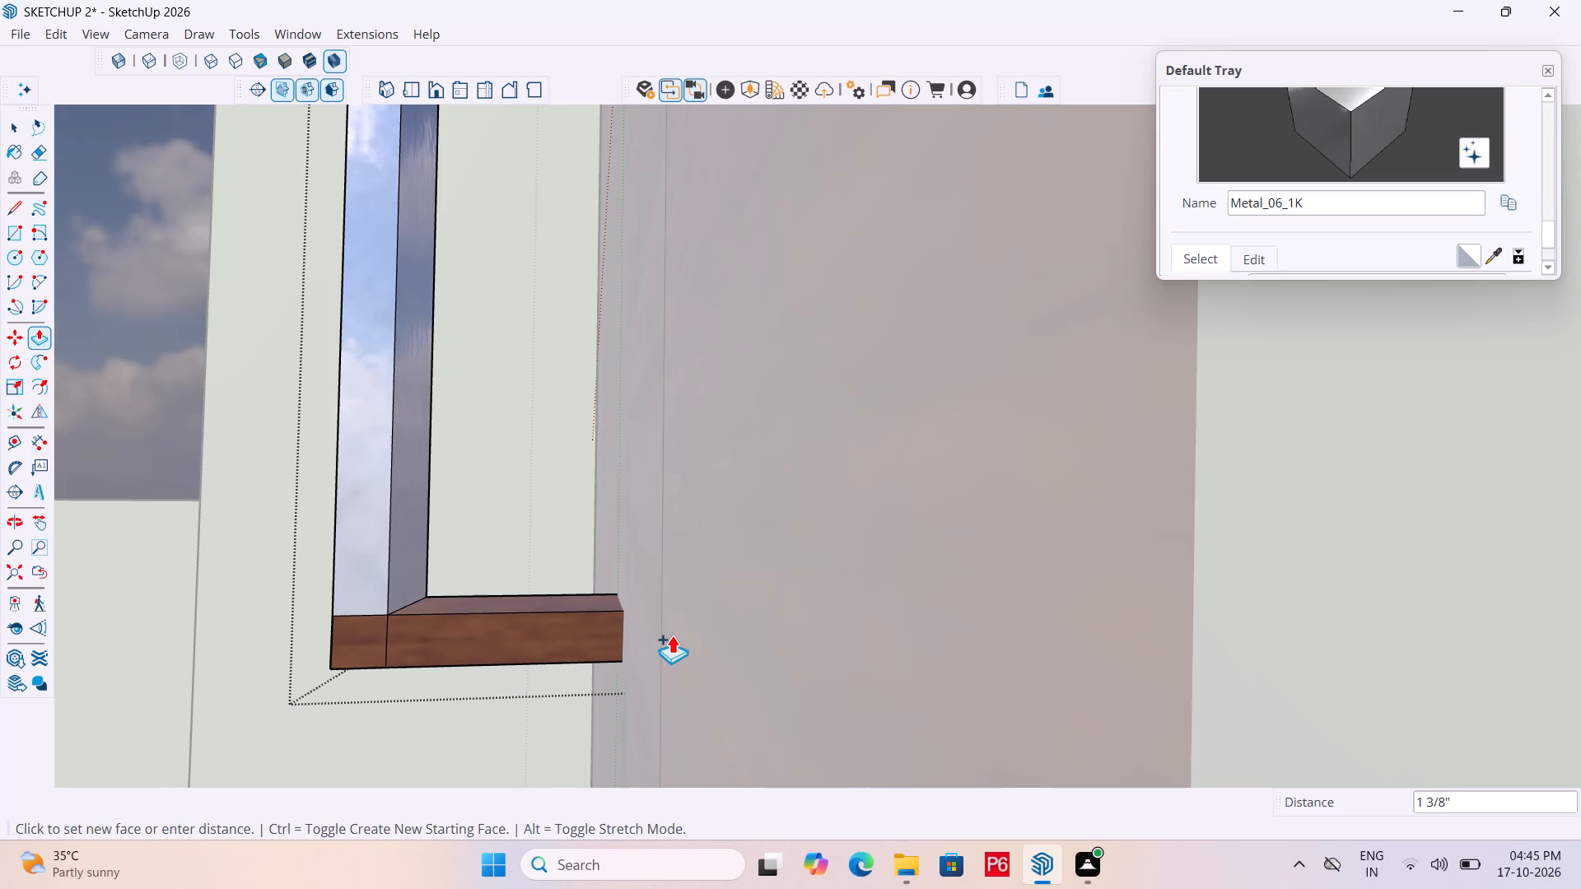
pyautogui.scroll(-4, 721, 606)
pyautogui.scroll(-4, 782, 565)
pyautogui.click(725, 584)
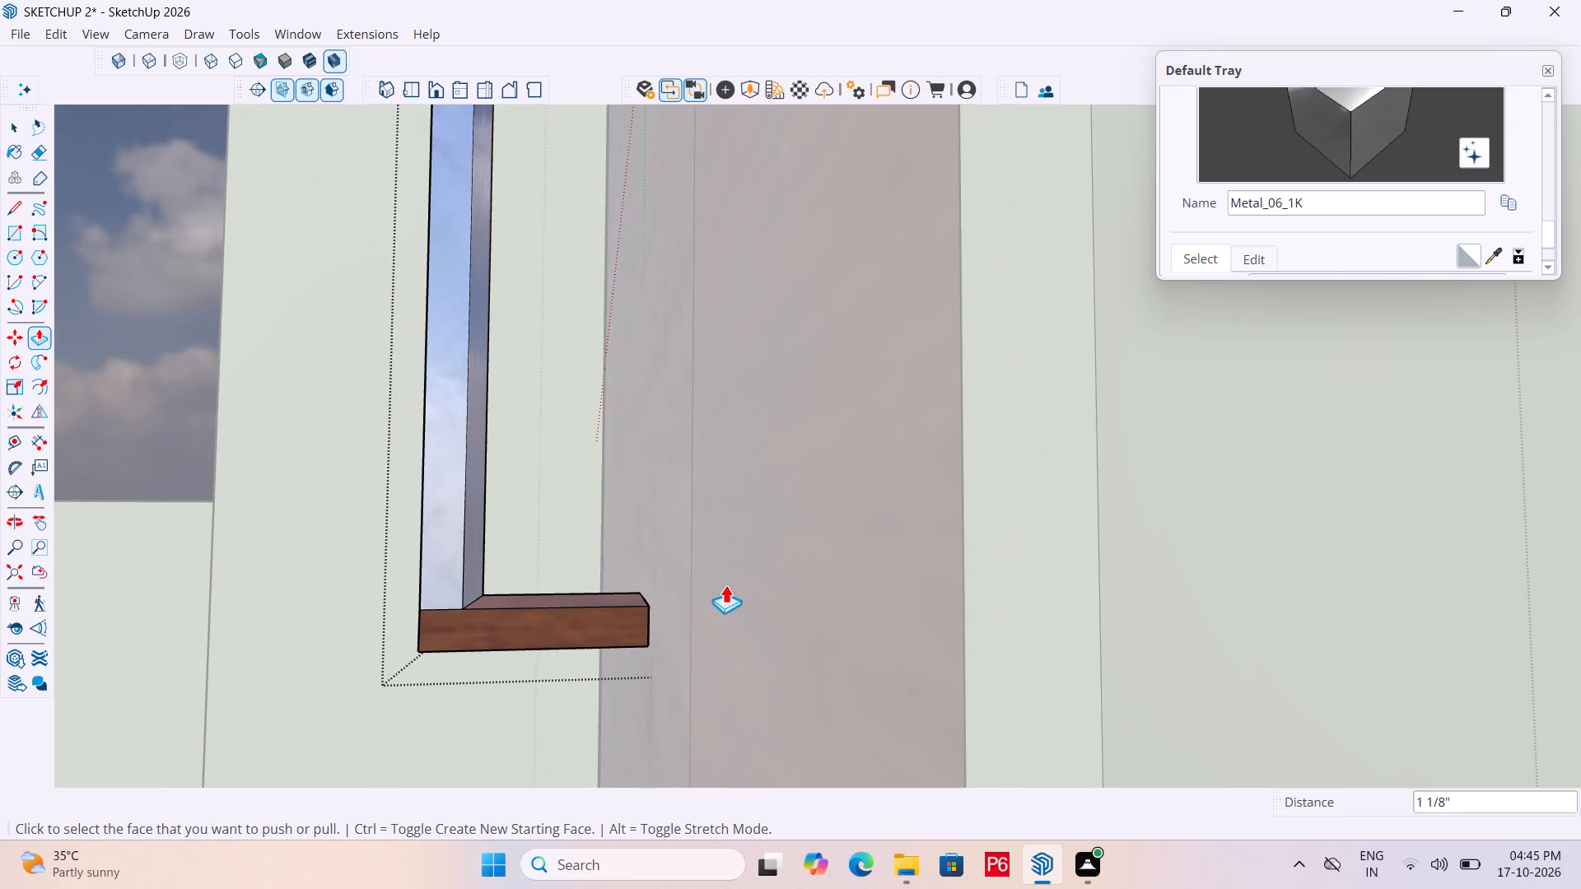
# Draw a line about 1 1/4" long across the lower arm's underside to mark off its door-side end.
pyautogui.moveTo(676, 545); pyautogui.dragTo(745, 441, button='middle')
pyautogui.scroll(-5, 737, 477)
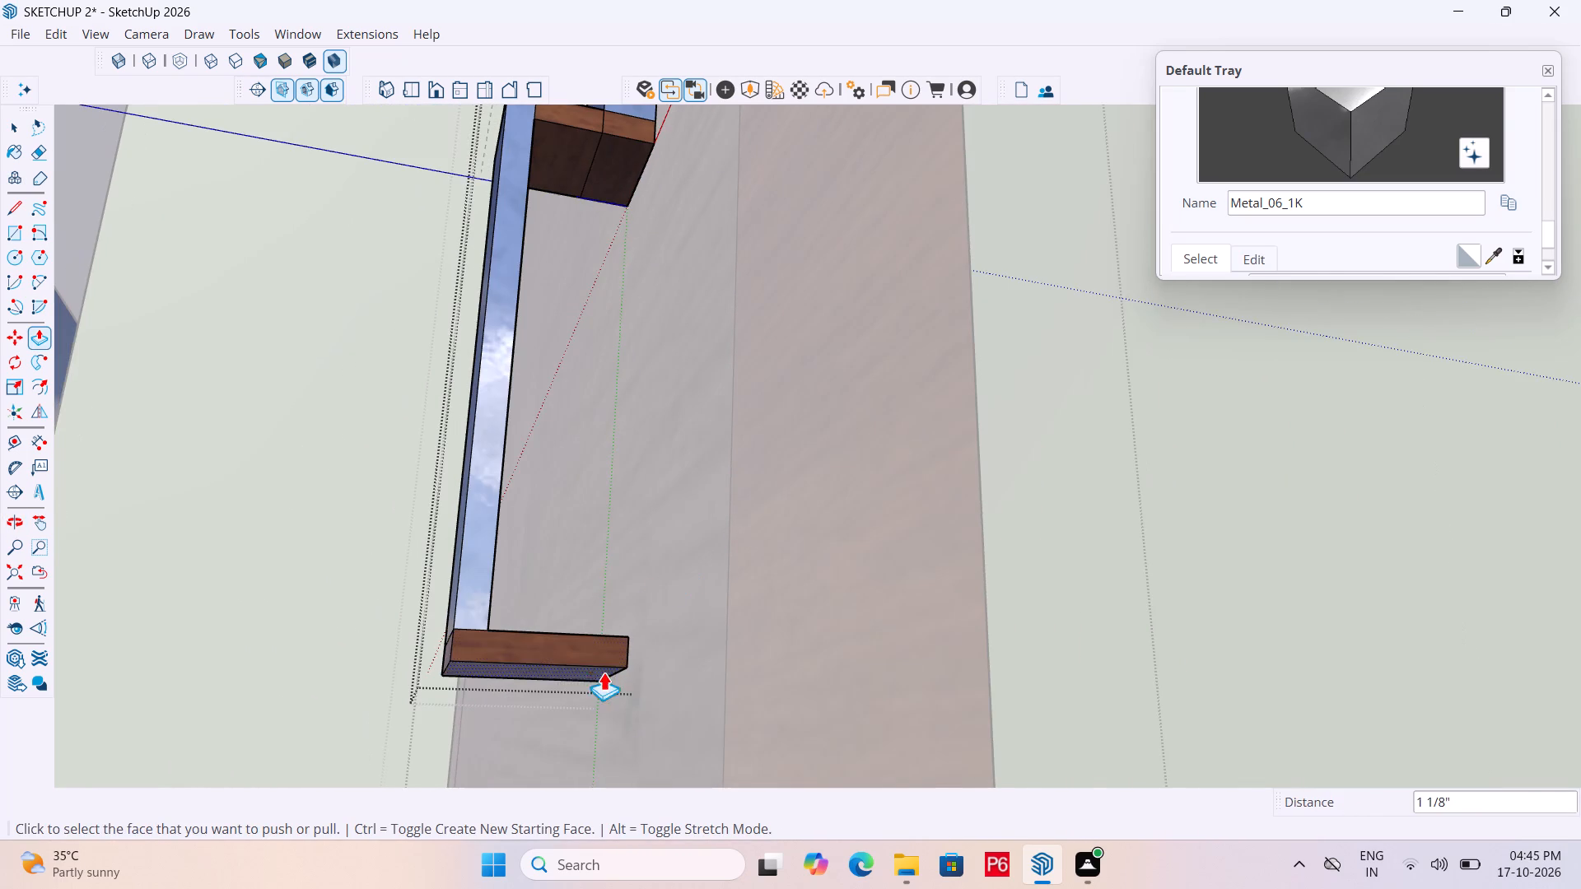
pyautogui.moveTo(604, 672); pyautogui.dragTo(613, 562, button='middle')
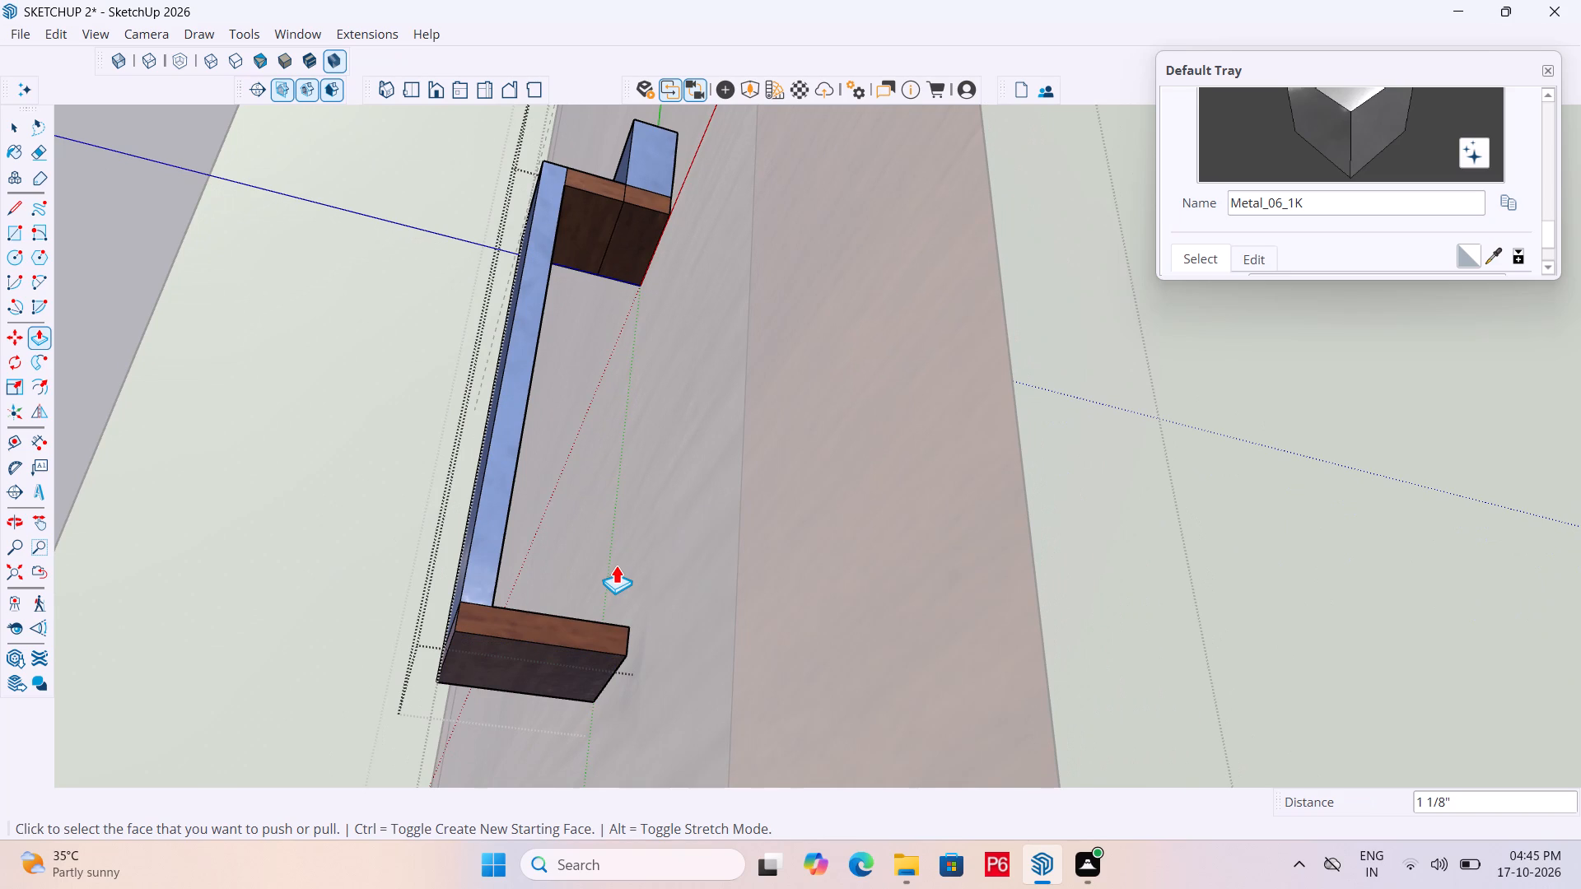
pyautogui.press('l')
pyautogui.click(569, 647)
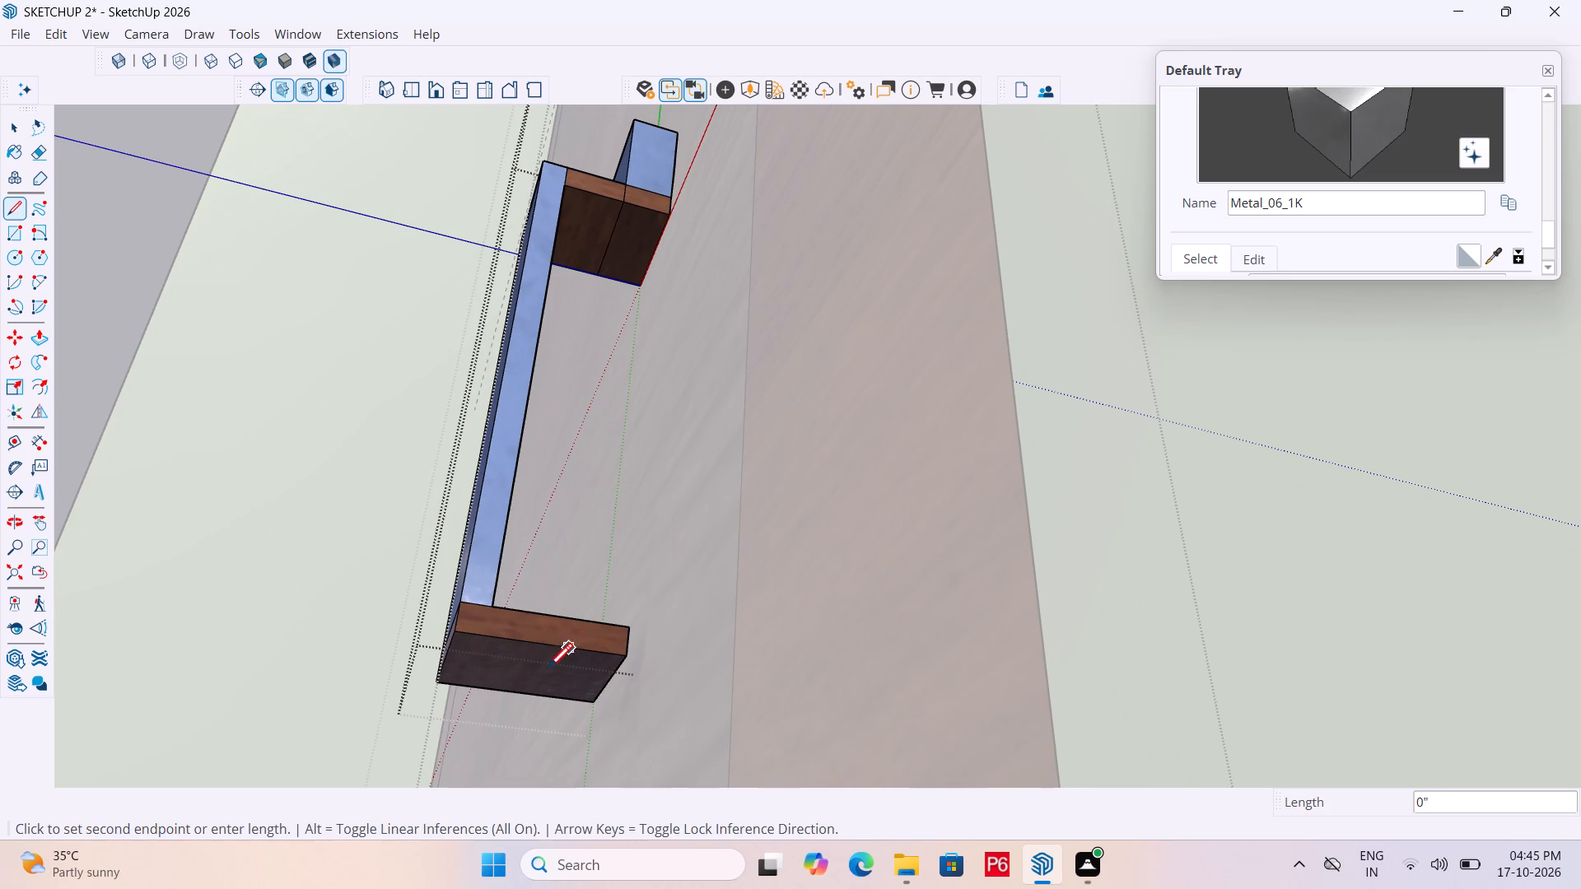
pyautogui.click(537, 697)
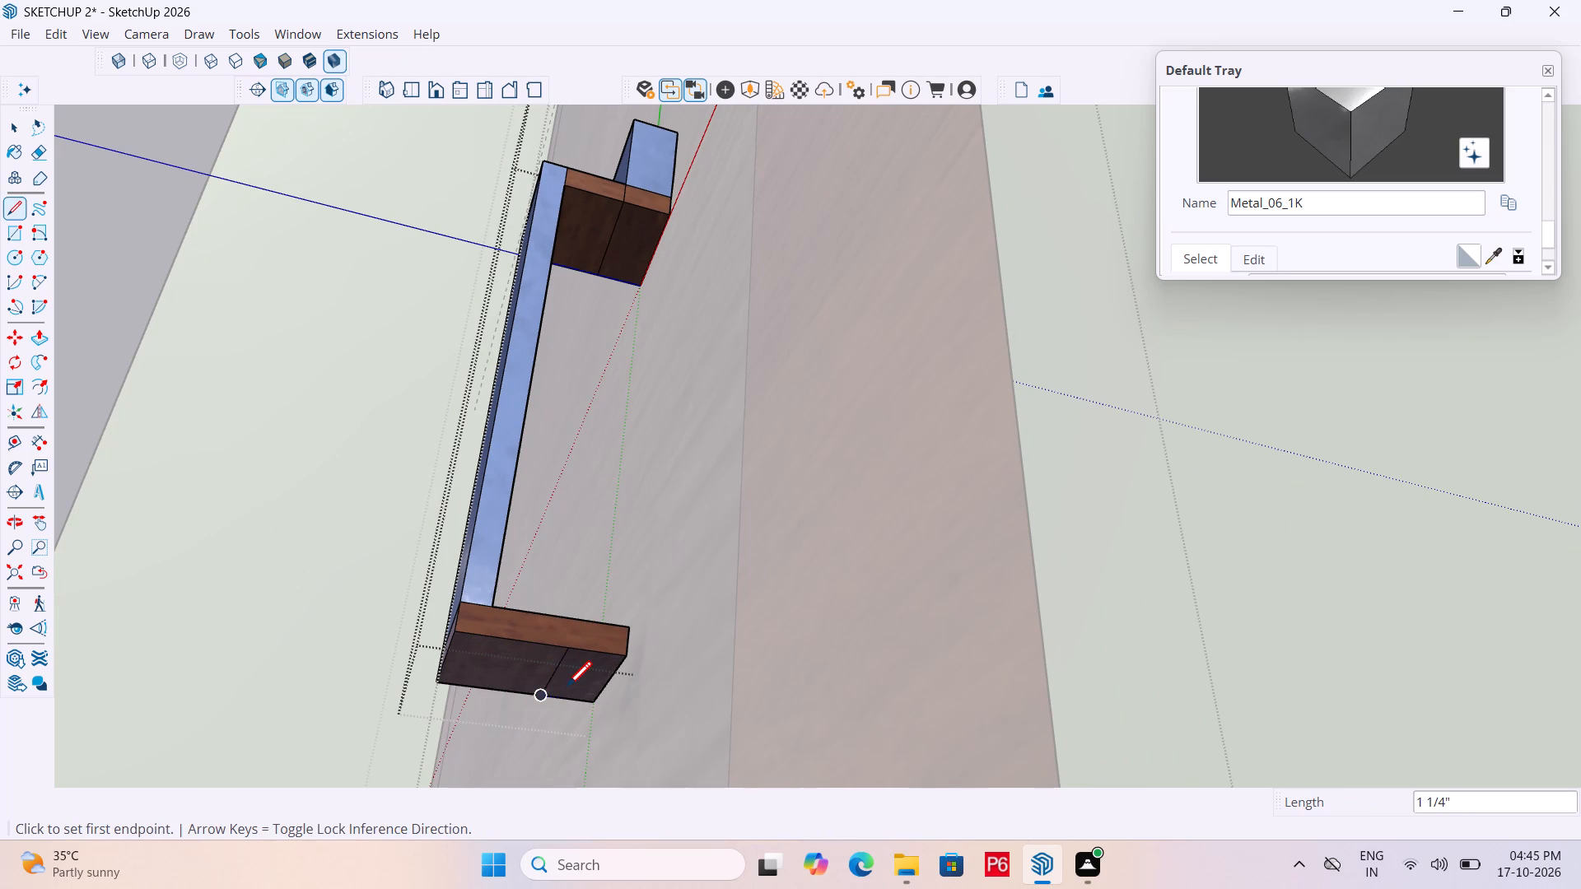
# Extrude the marked door-side part of the lower arm's underside about 5/8" downward to form the lower mounting block.
pyautogui.press('p')
pyautogui.click(577, 682)
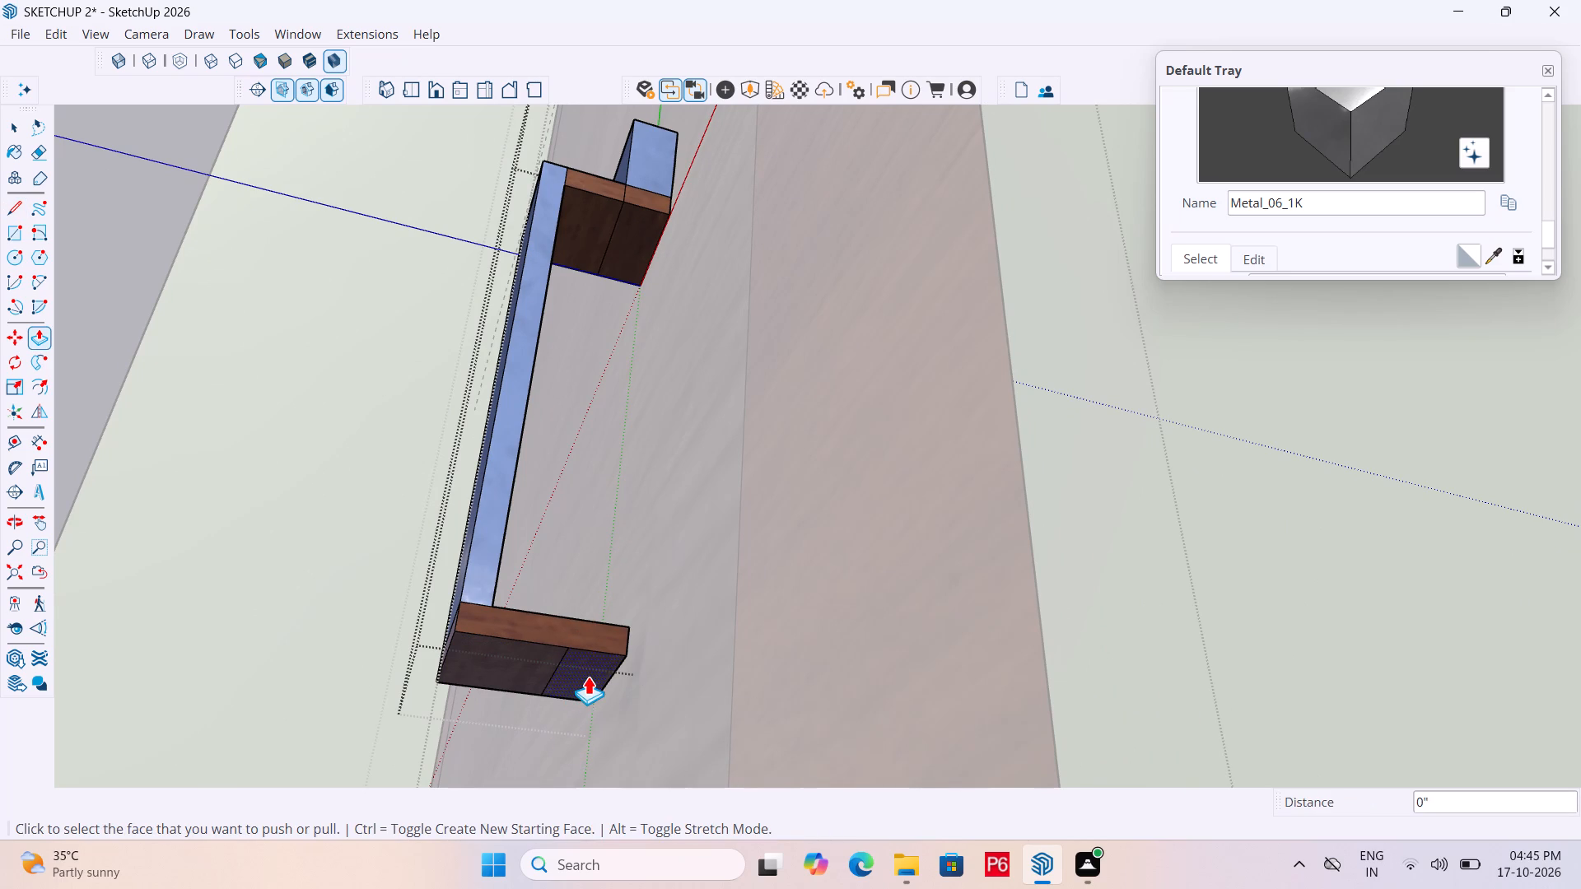
pyautogui.click(588, 676)
pyautogui.scroll(-6, 581, 677)
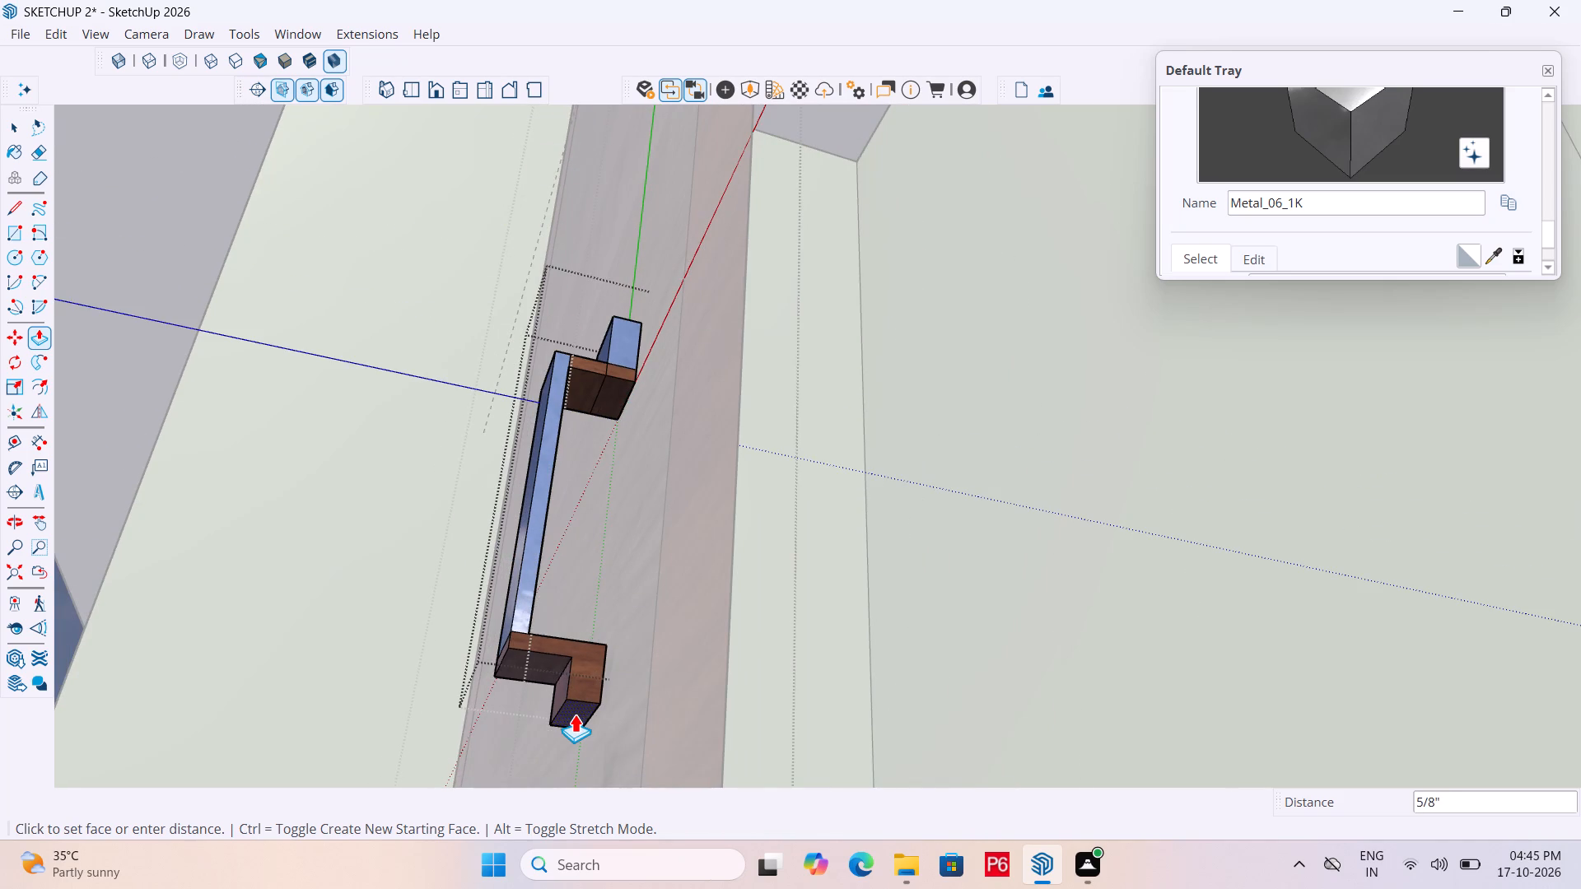
pyautogui.click(575, 714)
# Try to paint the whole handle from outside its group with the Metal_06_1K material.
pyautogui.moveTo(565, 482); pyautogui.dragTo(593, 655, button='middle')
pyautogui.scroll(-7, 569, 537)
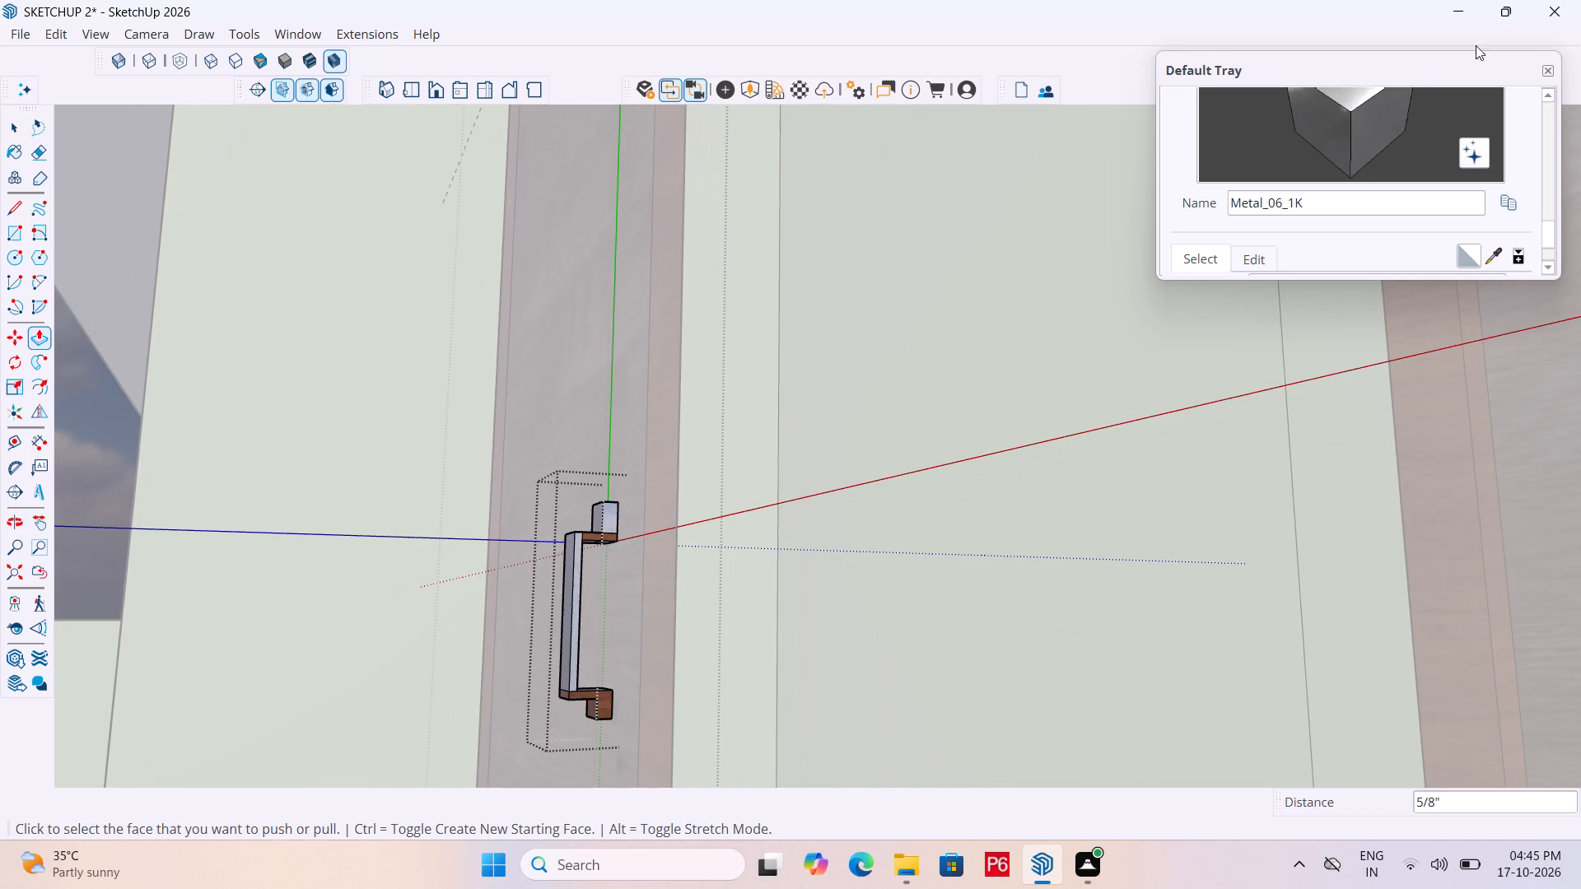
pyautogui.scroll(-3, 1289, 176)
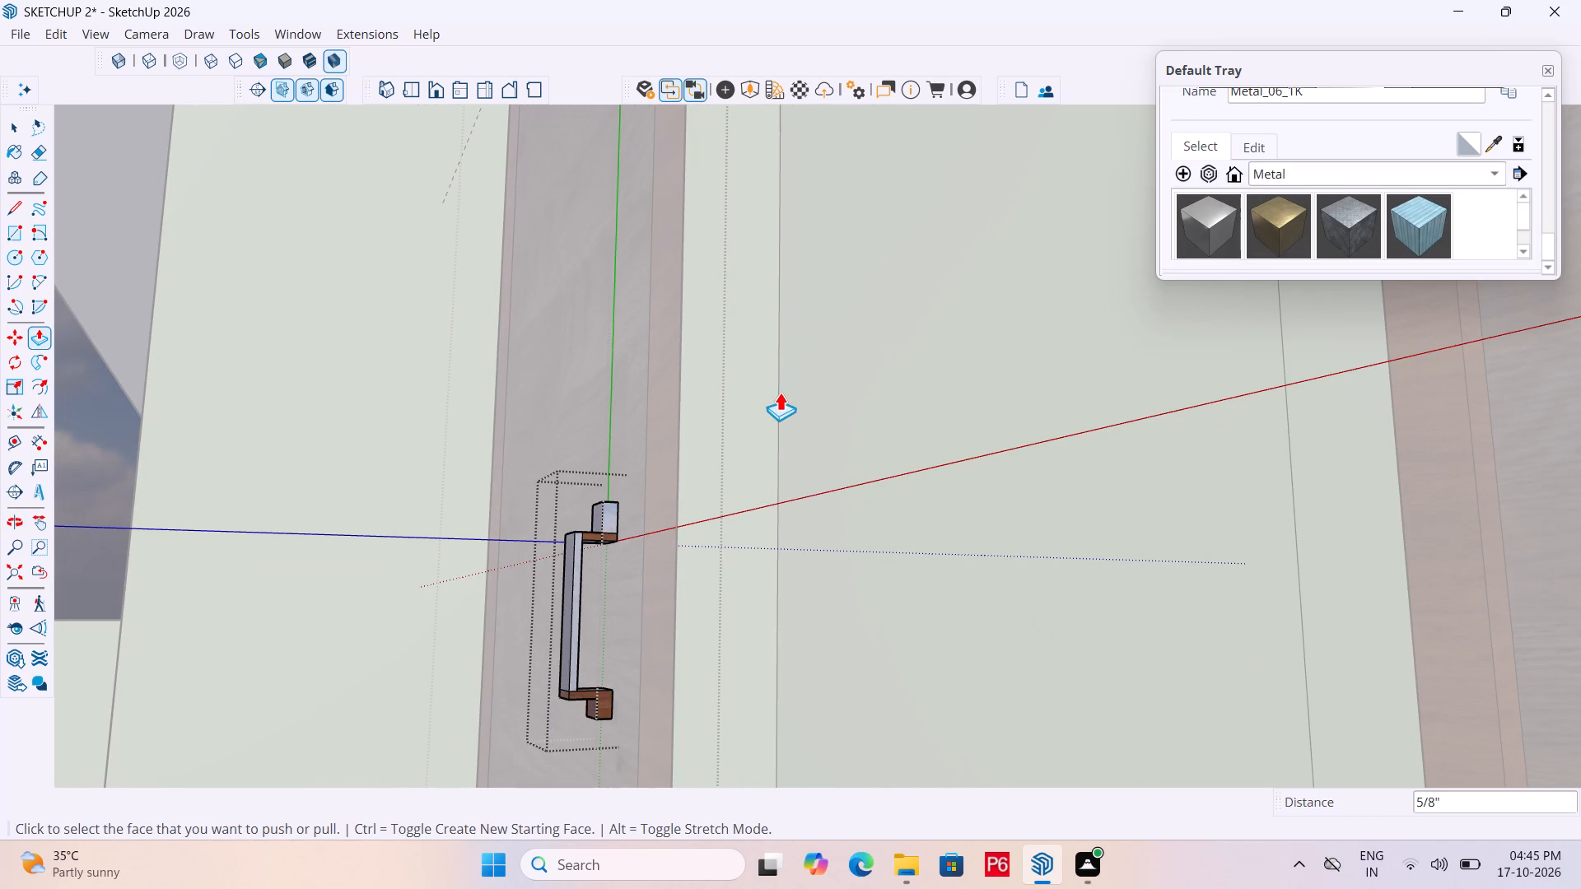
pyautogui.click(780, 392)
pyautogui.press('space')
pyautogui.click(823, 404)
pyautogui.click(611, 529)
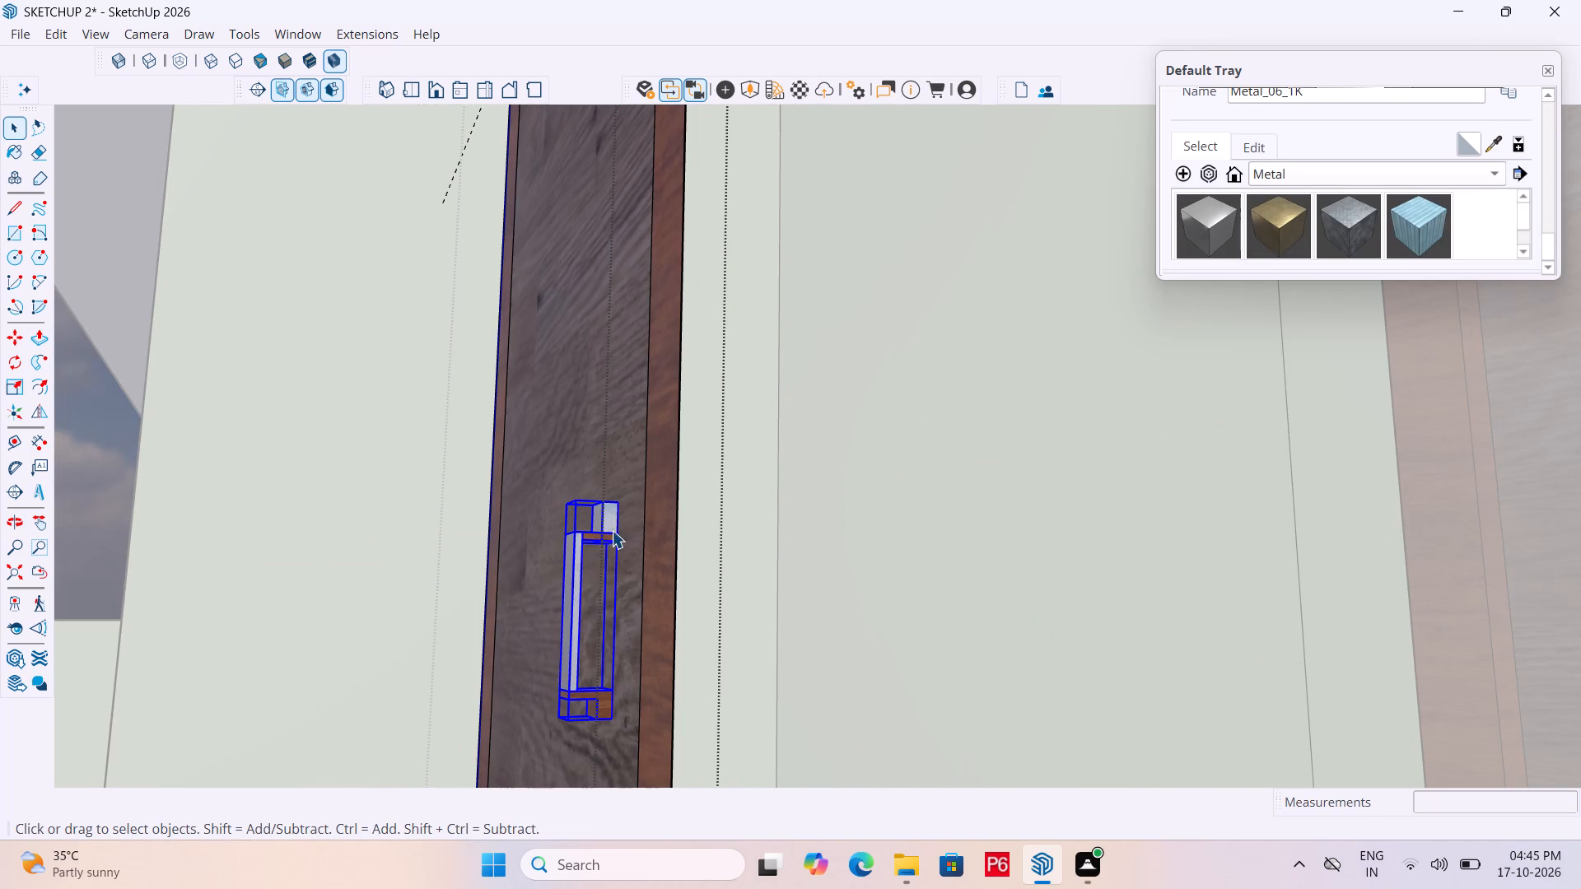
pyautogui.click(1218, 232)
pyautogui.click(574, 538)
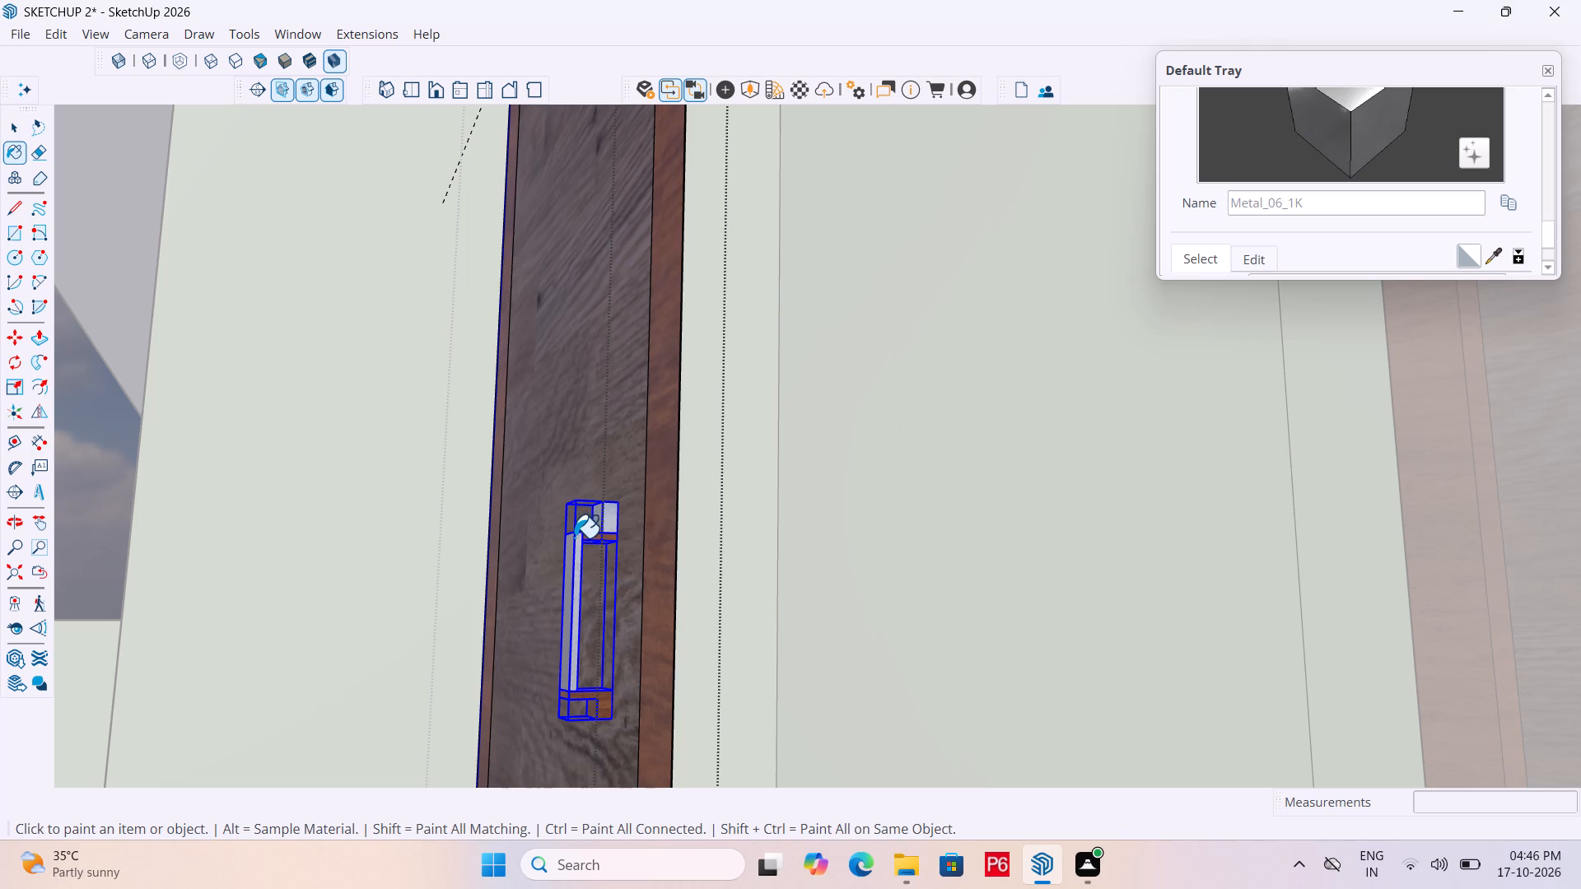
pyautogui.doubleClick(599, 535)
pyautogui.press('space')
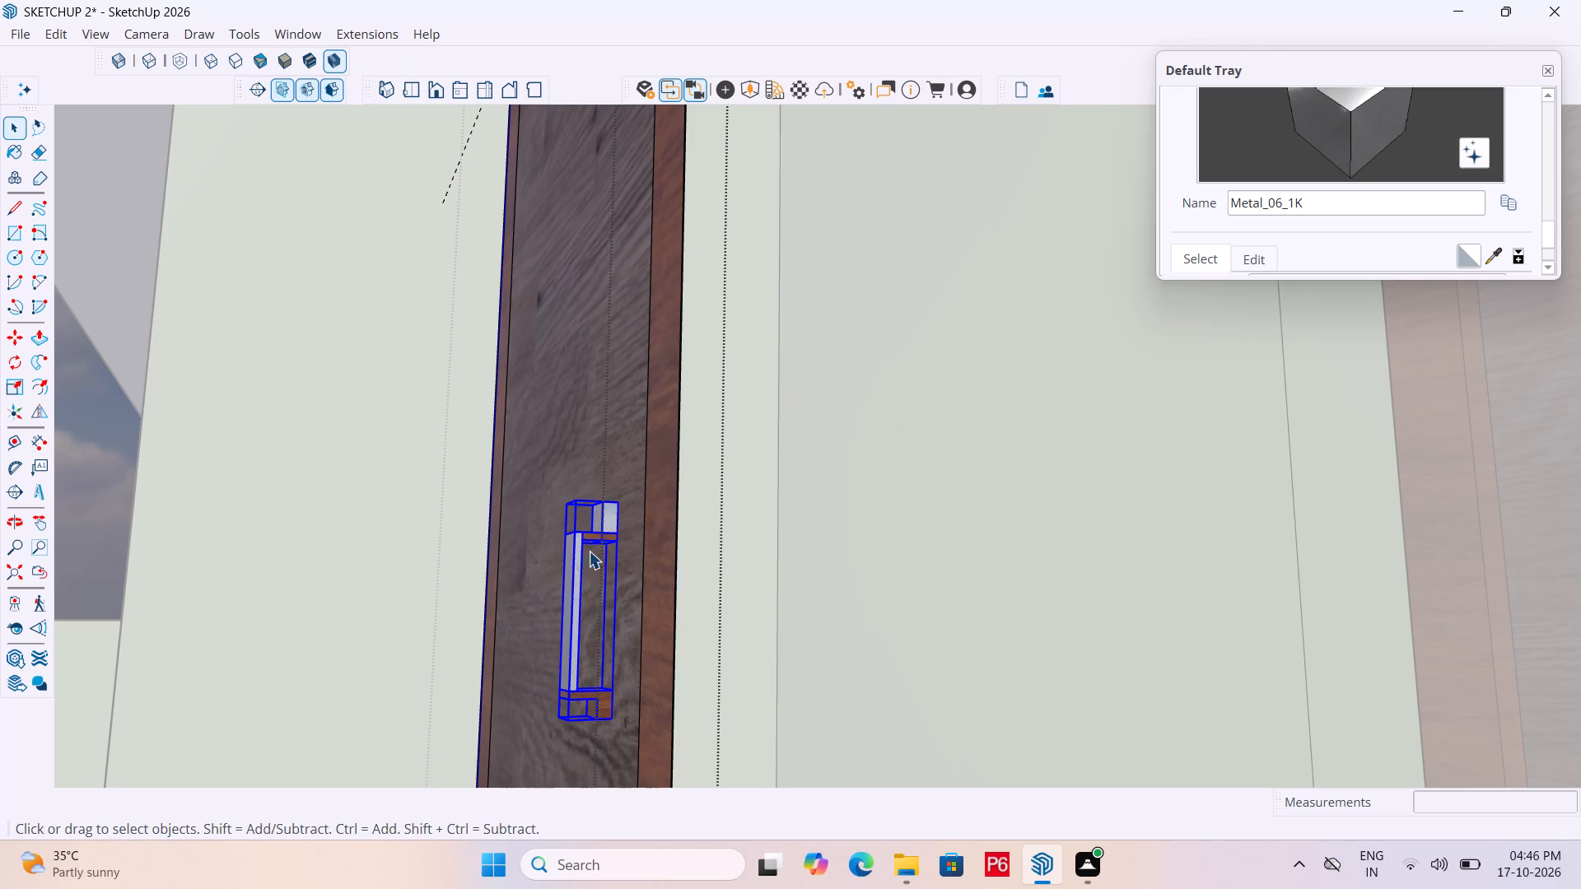
# Open the handle group and paint the upper arm's wood-coloured side and underside with Metal_06_1K.
pyautogui.doubleClick(593, 542)
pyautogui.scroll(10, 603, 540)
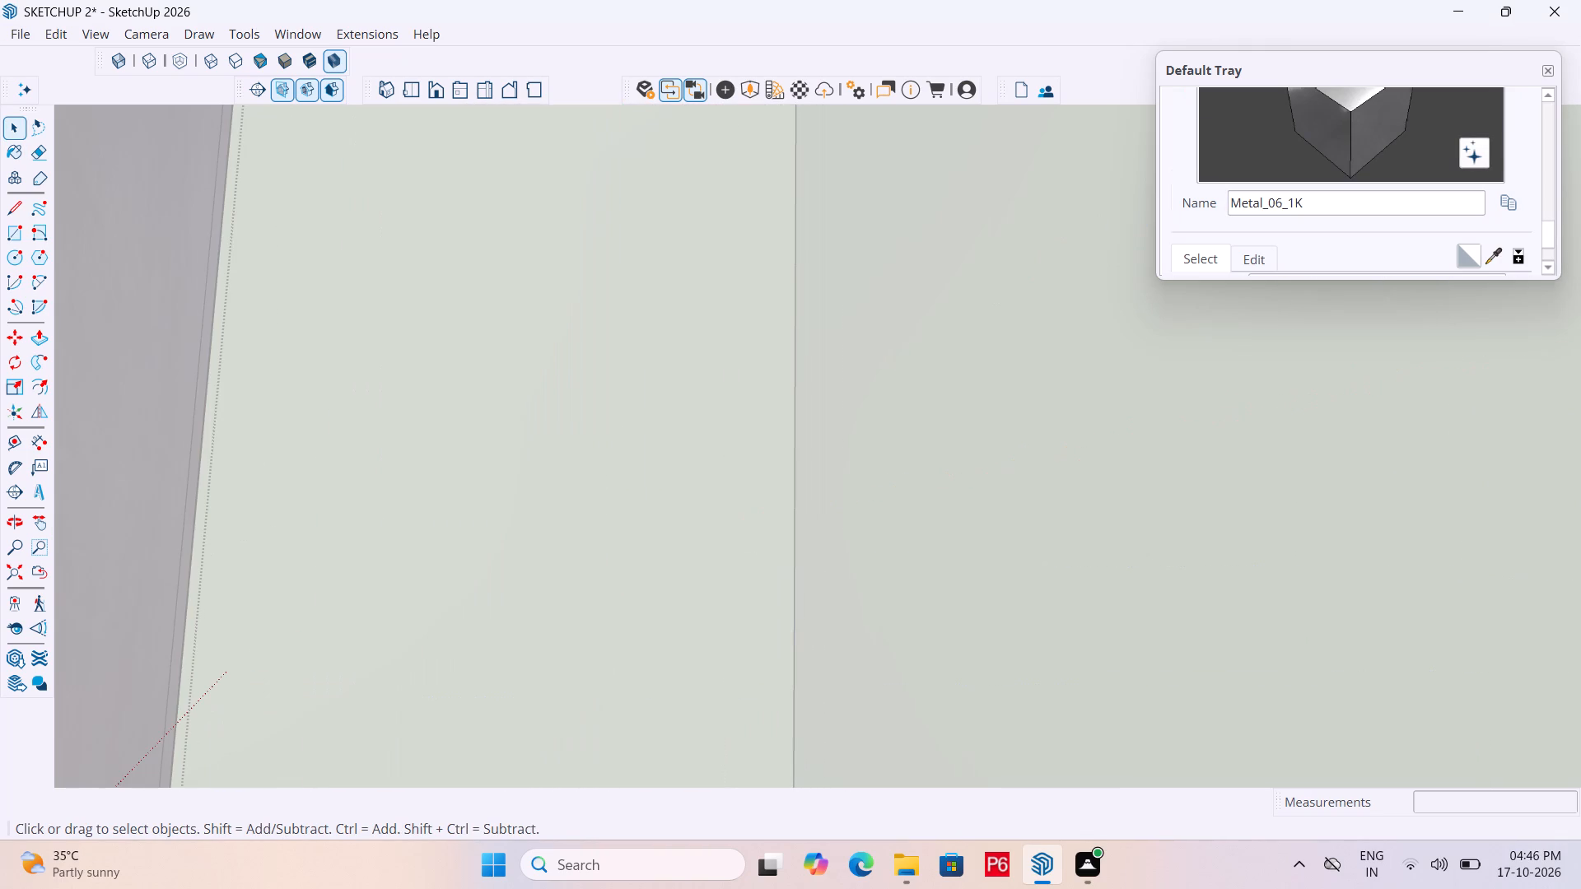
pyautogui.scroll(-4, 1249, 207)
pyautogui.scroll(2, 1248, 220)
pyautogui.click(1225, 223)
pyautogui.scroll(-2, 934, 320)
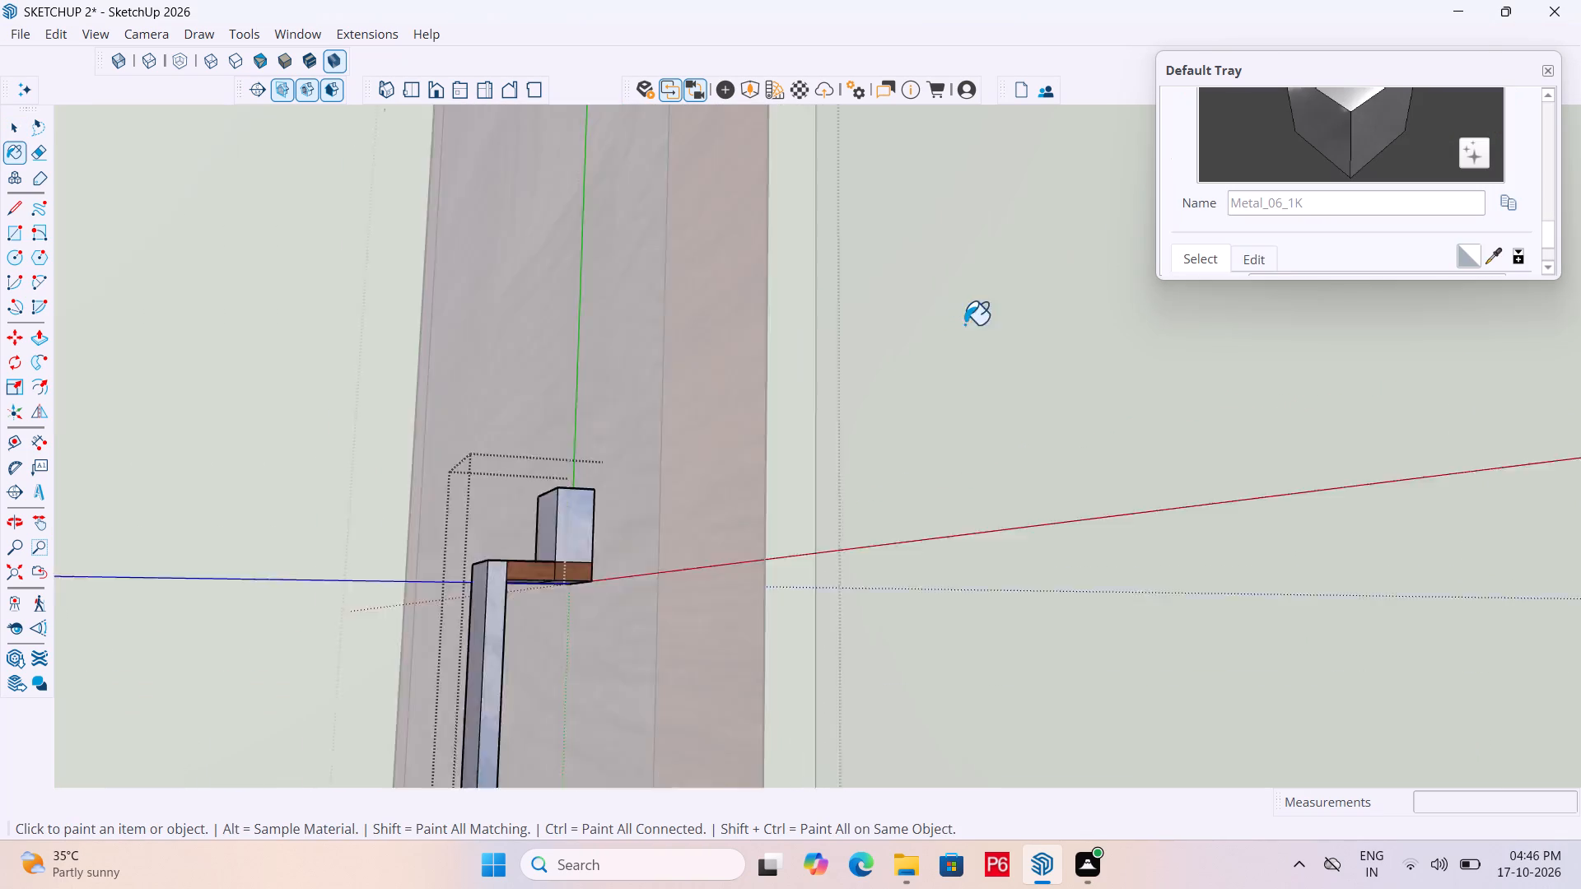
pyautogui.scroll(-4, 964, 324)
pyautogui.scroll(11, 806, 404)
pyautogui.click(847, 407)
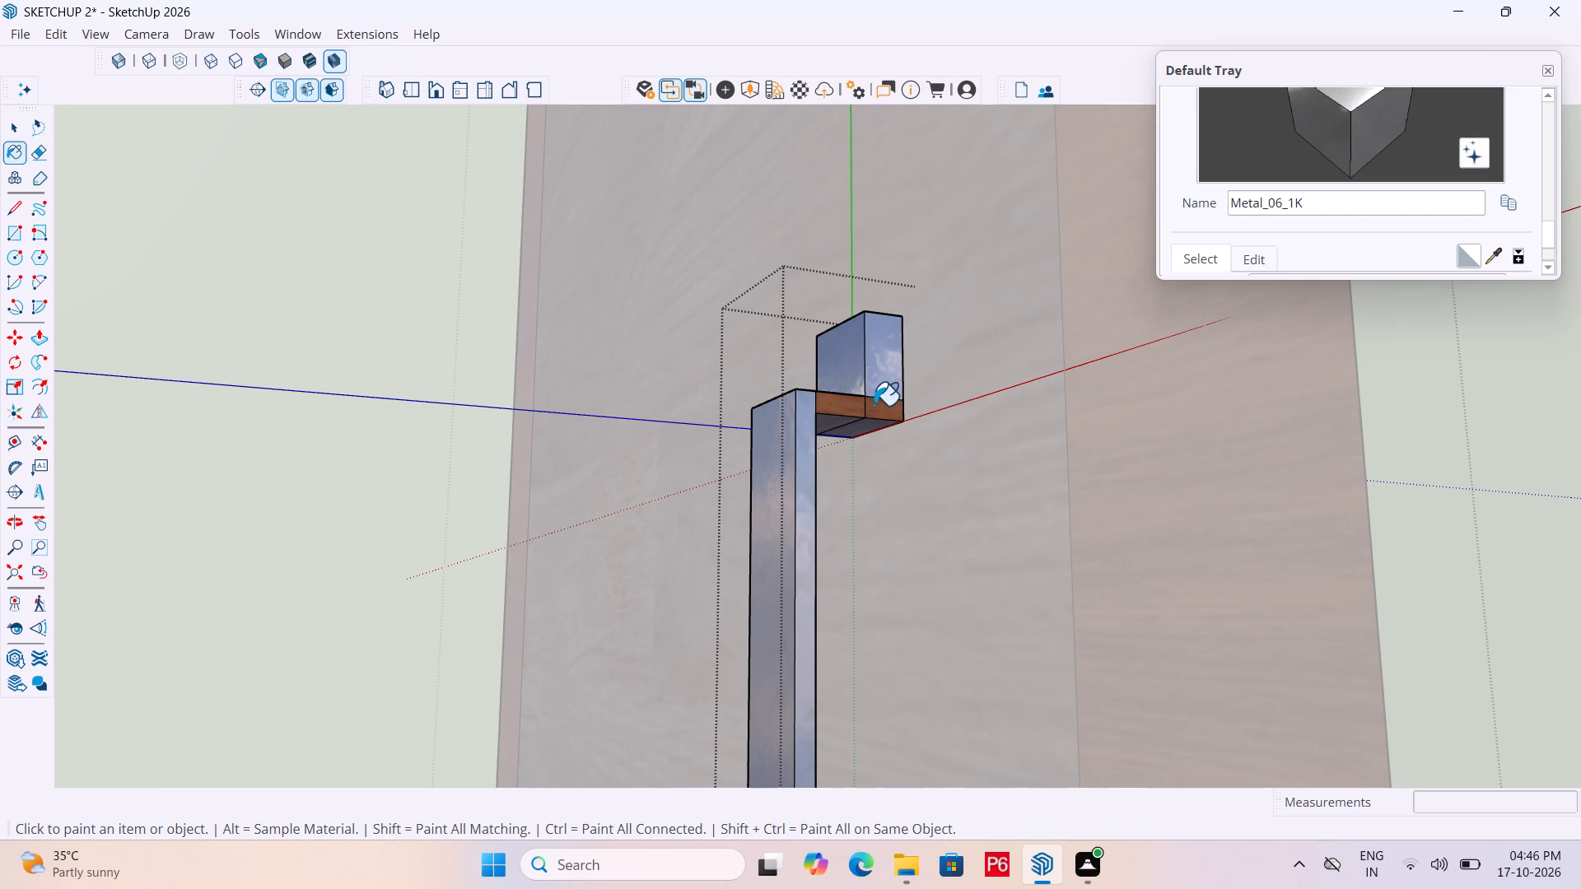
pyautogui.click(874, 405)
pyautogui.moveTo(868, 445); pyautogui.dragTo(749, 287, button='middle')
pyautogui.scroll(4, 857, 407)
pyautogui.moveTo(852, 407); pyautogui.dragTo(842, 407)
pyautogui.click(804, 406)
# Paint the upper arm's top and opposite side, including the section below the mounting block, with Metal_06_1K.
pyautogui.scroll(-1, 797, 362)
pyautogui.moveTo(797, 362); pyautogui.dragTo(1083, 682, button='middle')
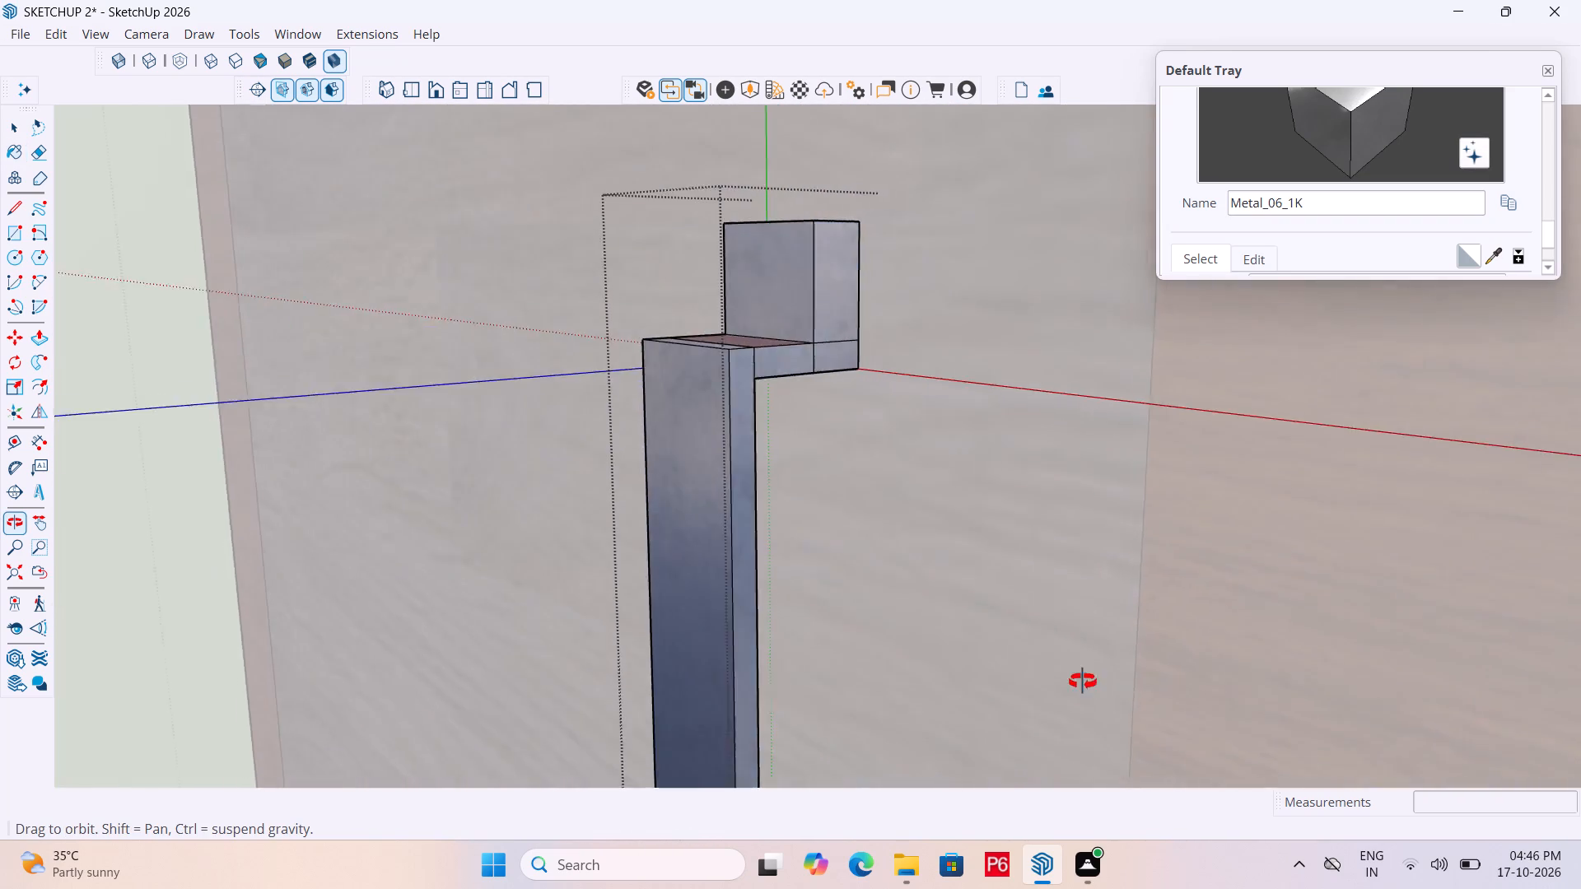
pyautogui.moveTo(1083, 682); pyautogui.dragTo(1443, 721, button='middle')
pyautogui.moveTo(837, 387); pyautogui.dragTo(1223, 468, button='middle')
pyautogui.click(774, 423)
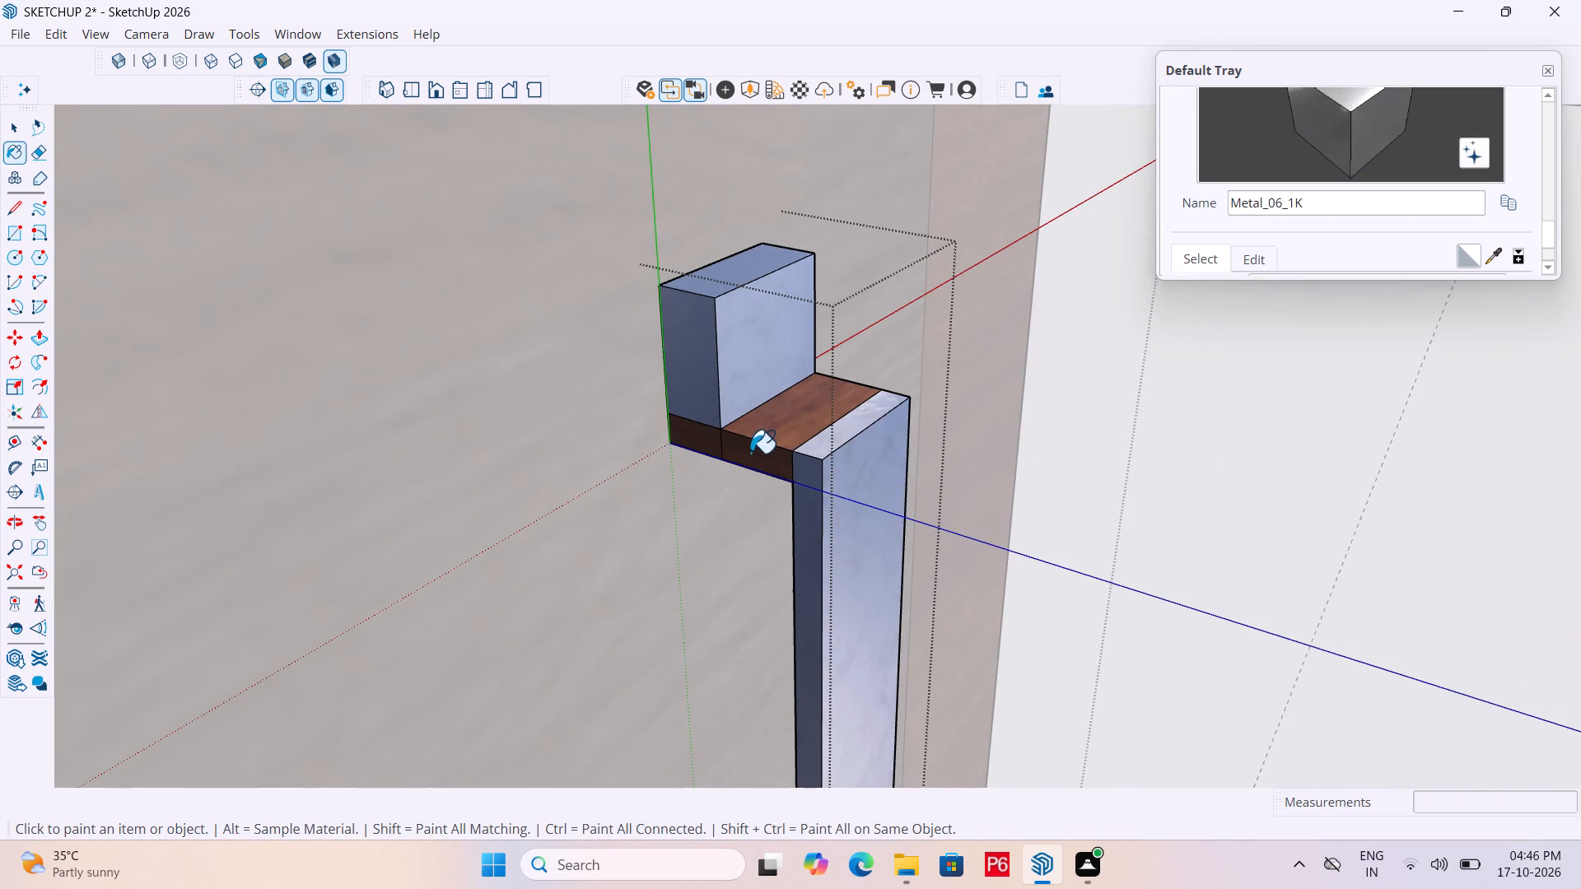
pyautogui.click(750, 454)
pyautogui.moveTo(695, 432); pyautogui.dragTo(700, 421)
pyautogui.scroll(-3, 725, 325)
pyautogui.moveTo(724, 325); pyautogui.dragTo(753, 240, button='middle')
pyautogui.scroll(6, 749, 241)
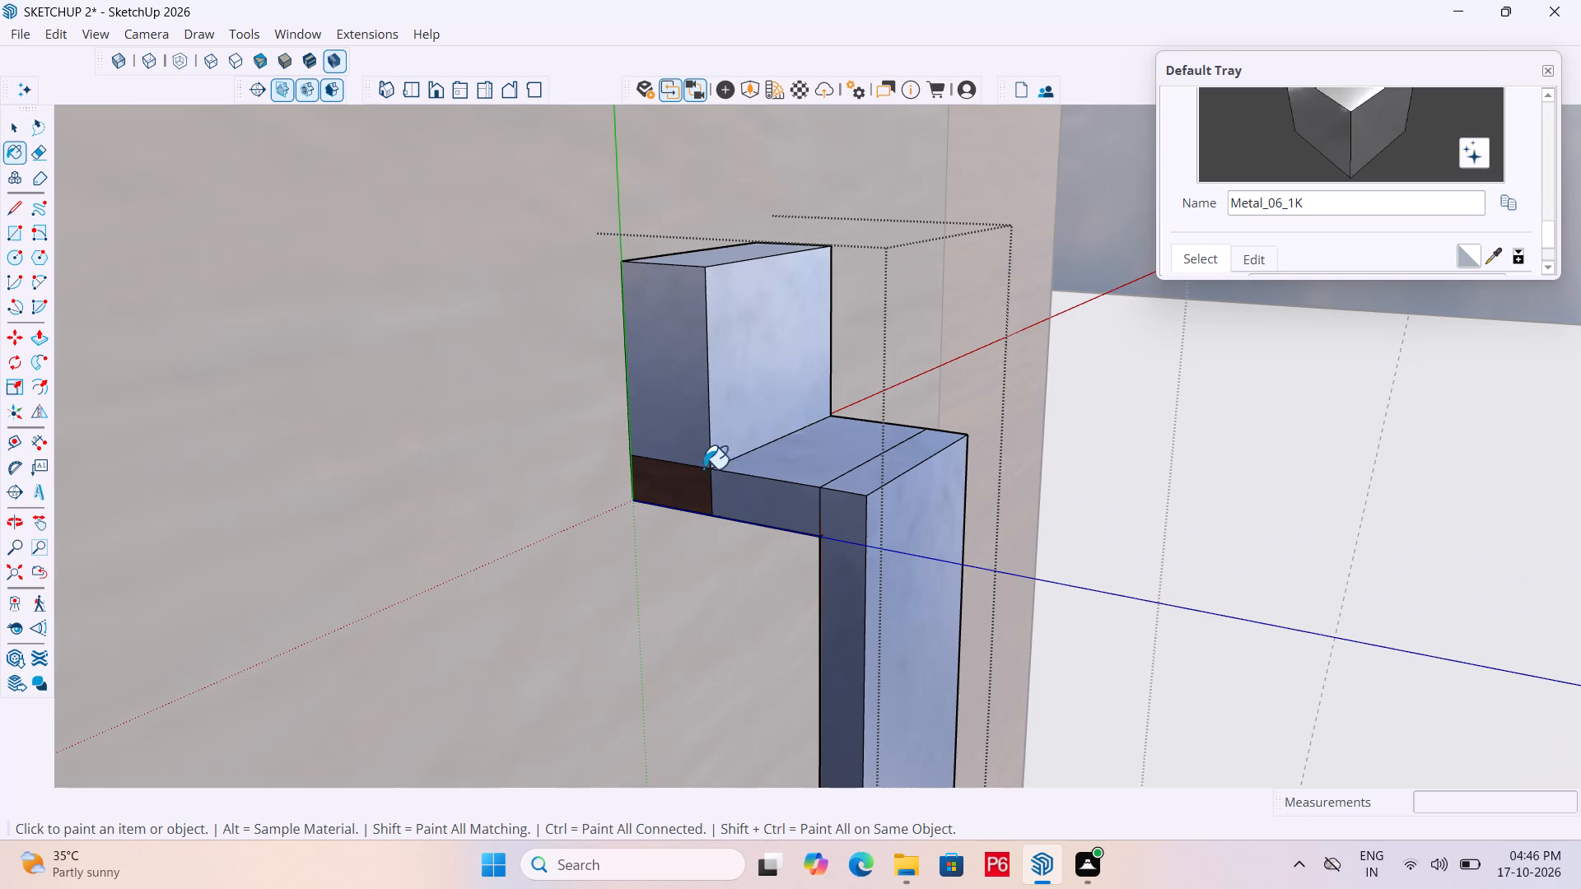
pyautogui.click(704, 477)
# Paint the lower arm's near side, front end and top, and the lower block's outward face, with Metal_06_1K.
pyautogui.scroll(-12, 672, 292)
pyautogui.scroll(13, 716, 654)
pyautogui.moveTo(727, 635); pyautogui.dragTo(739, 631)
pyautogui.click(842, 612)
pyautogui.click(738, 546)
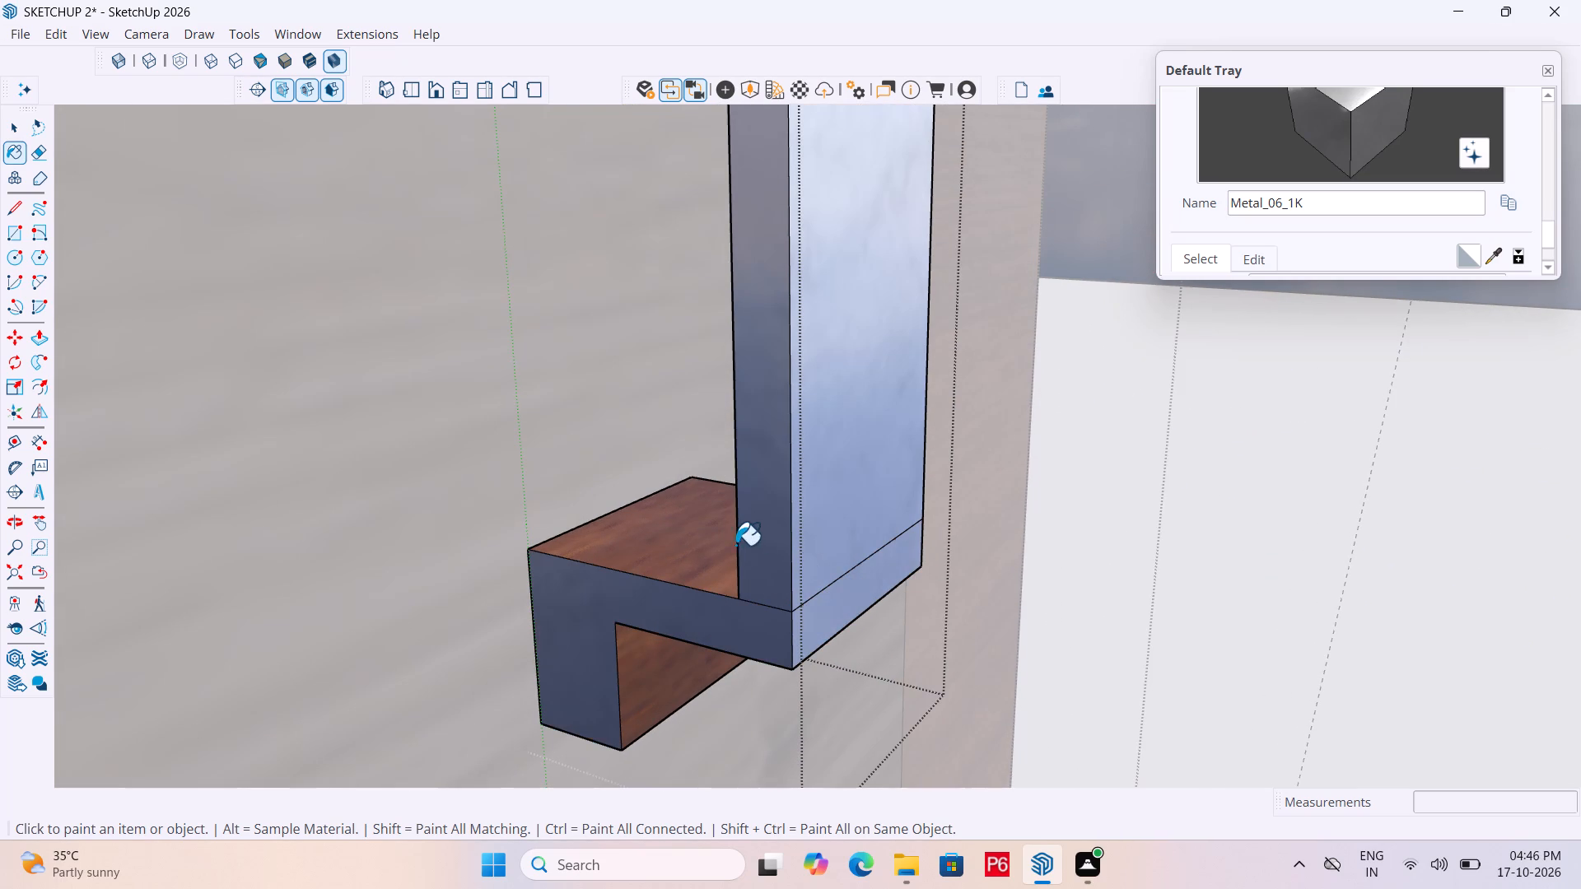
pyautogui.click(697, 570)
pyautogui.moveTo(640, 675); pyautogui.dragTo(653, 649)
# Paint the lower arm's remaining side and the undersides of the arm and mounting block with Metal_06_1K.
pyautogui.moveTo(919, 593); pyautogui.dragTo(261, 548, button='middle')
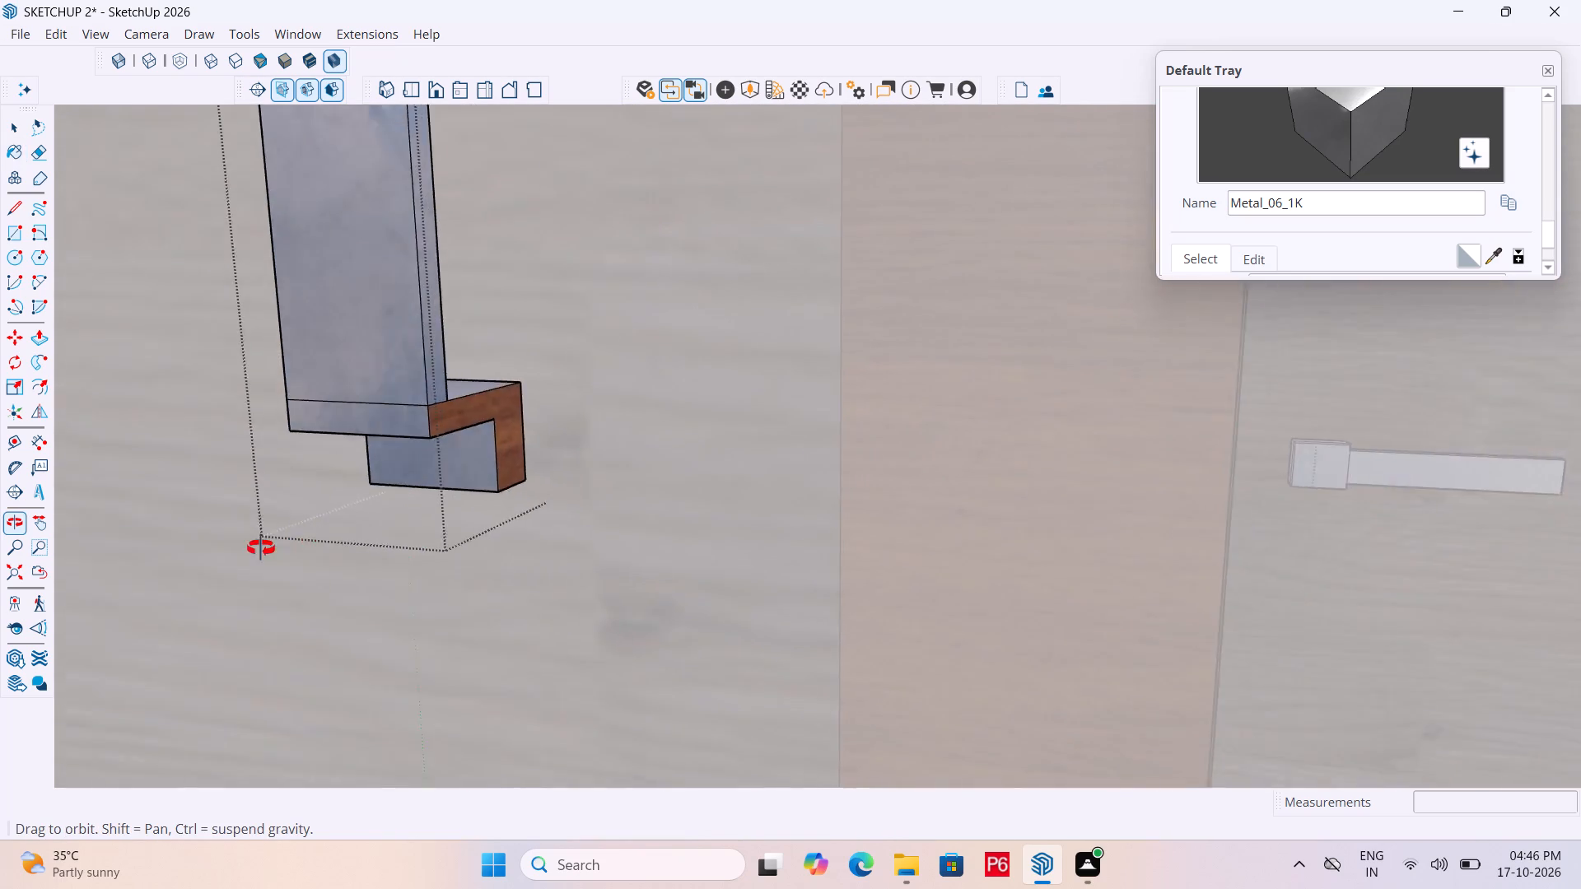
pyautogui.moveTo(261, 548); pyautogui.dragTo(254, 535, button='middle')
pyautogui.scroll(4, 472, 412)
pyautogui.click(567, 424)
pyautogui.moveTo(525, 466); pyautogui.dragTo(574, 131, button='middle')
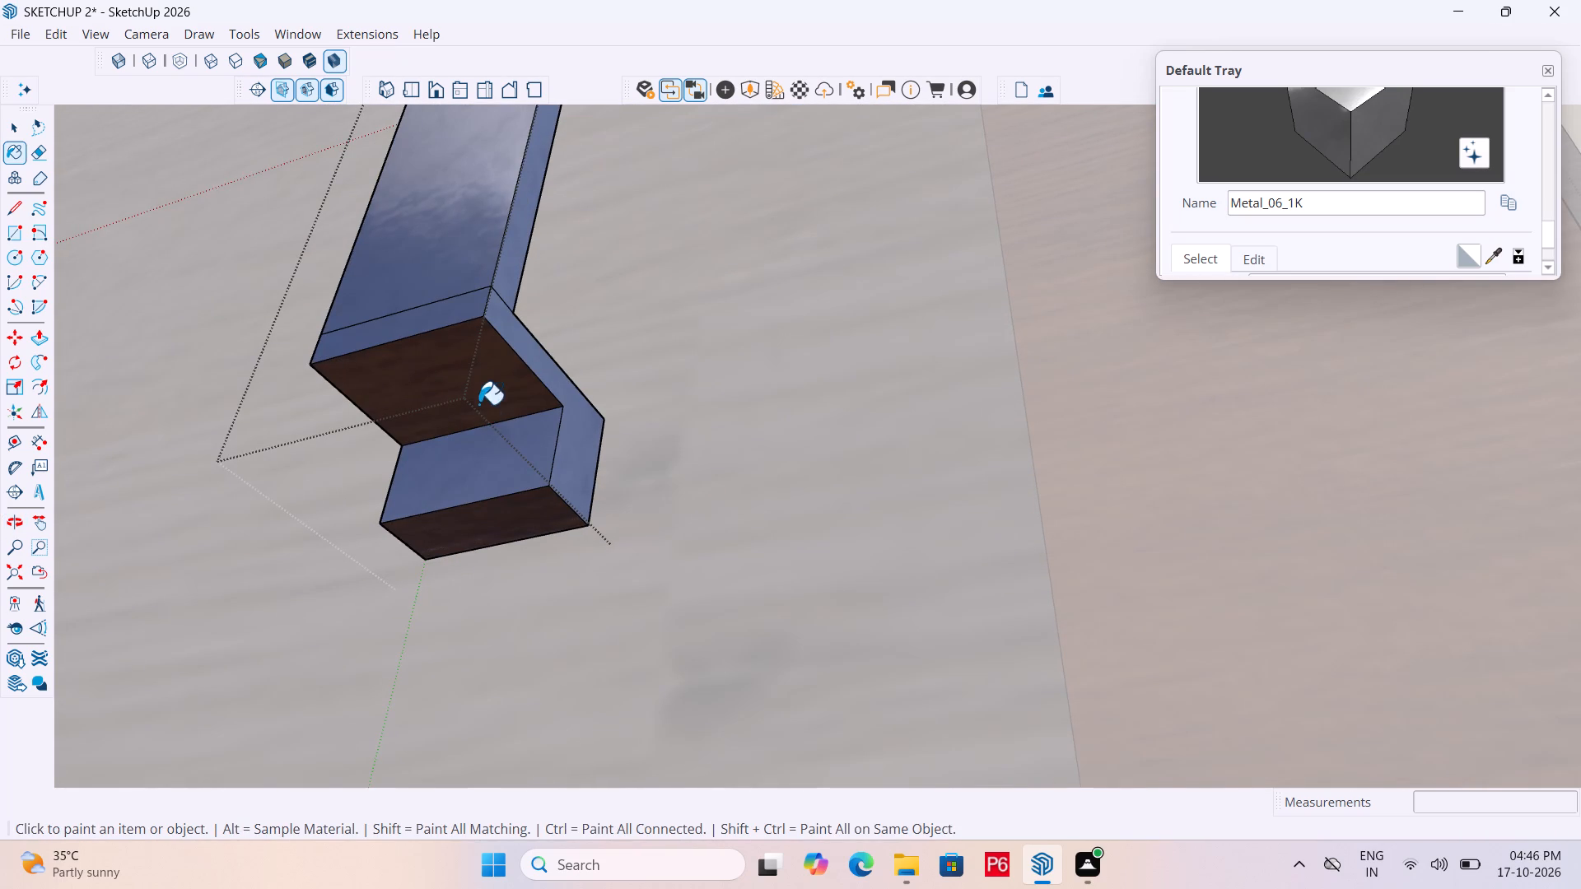
pyautogui.click(478, 387)
pyautogui.moveTo(519, 520); pyautogui.dragTo(520, 513)
# Save the model with the finished metal handle.
pyautogui.scroll(-13, 610, 400)
pyautogui.moveTo(620, 451); pyautogui.dragTo(623, 579, button='middle')
pyautogui.scroll(-2, 475, 422)
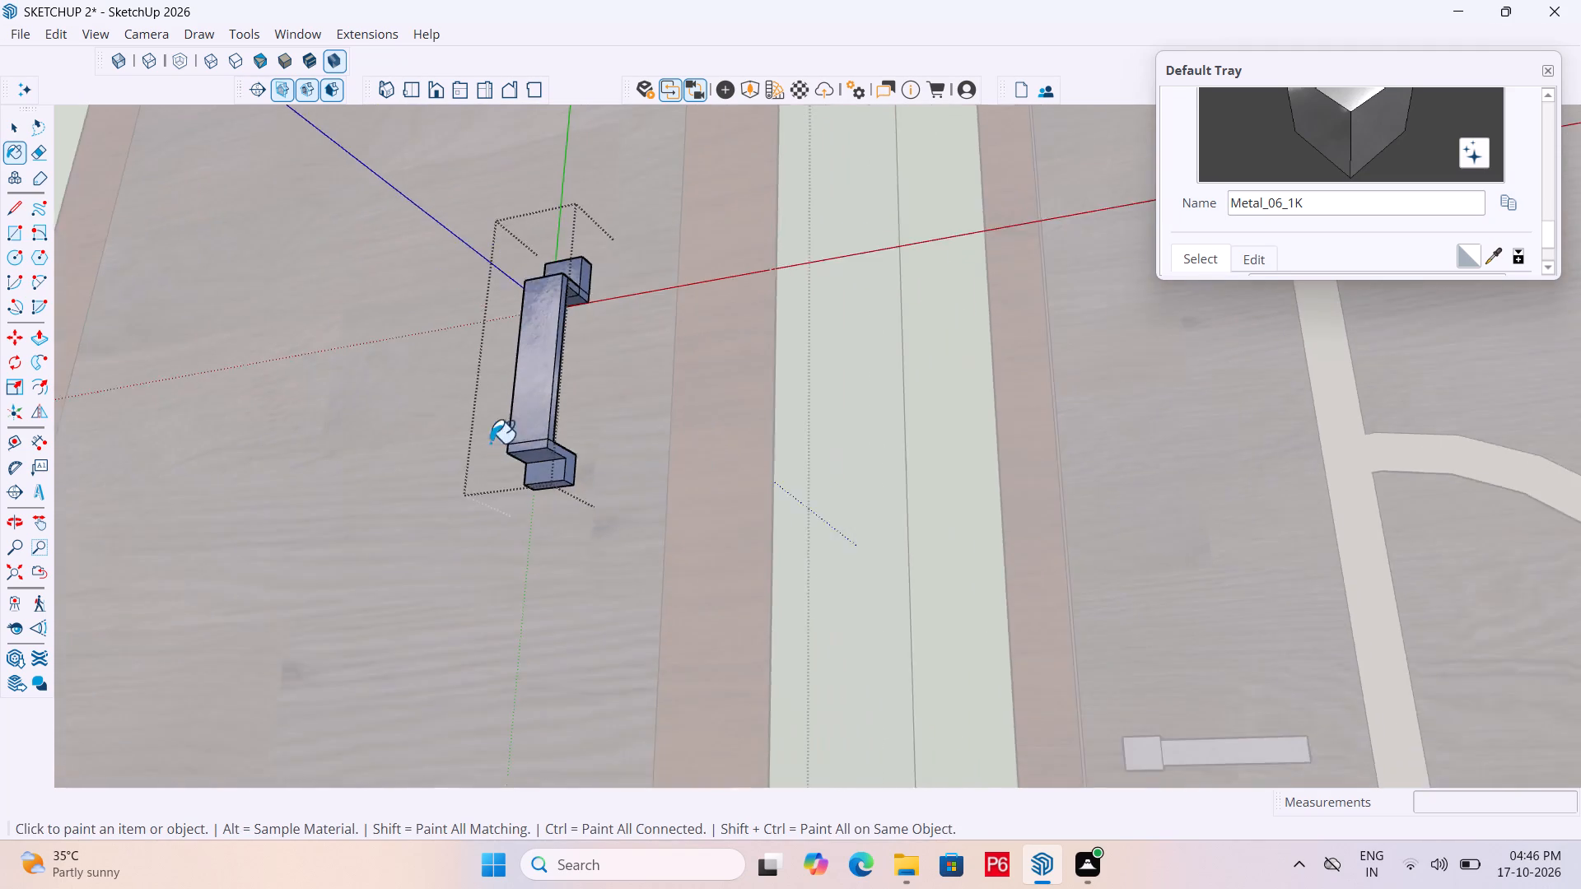
pyautogui.scroll(-8, 490, 443)
pyautogui.moveTo(533, 391); pyautogui.dragTo(474, 560, button='middle')
pyautogui.press('space')
pyautogui.scroll(-1, 474, 560)
pyautogui.hotkey('ctrl', 's')
pyautogui.hotkey('ctrl', 's')
pyautogui.hotkey('ctrl', 's')
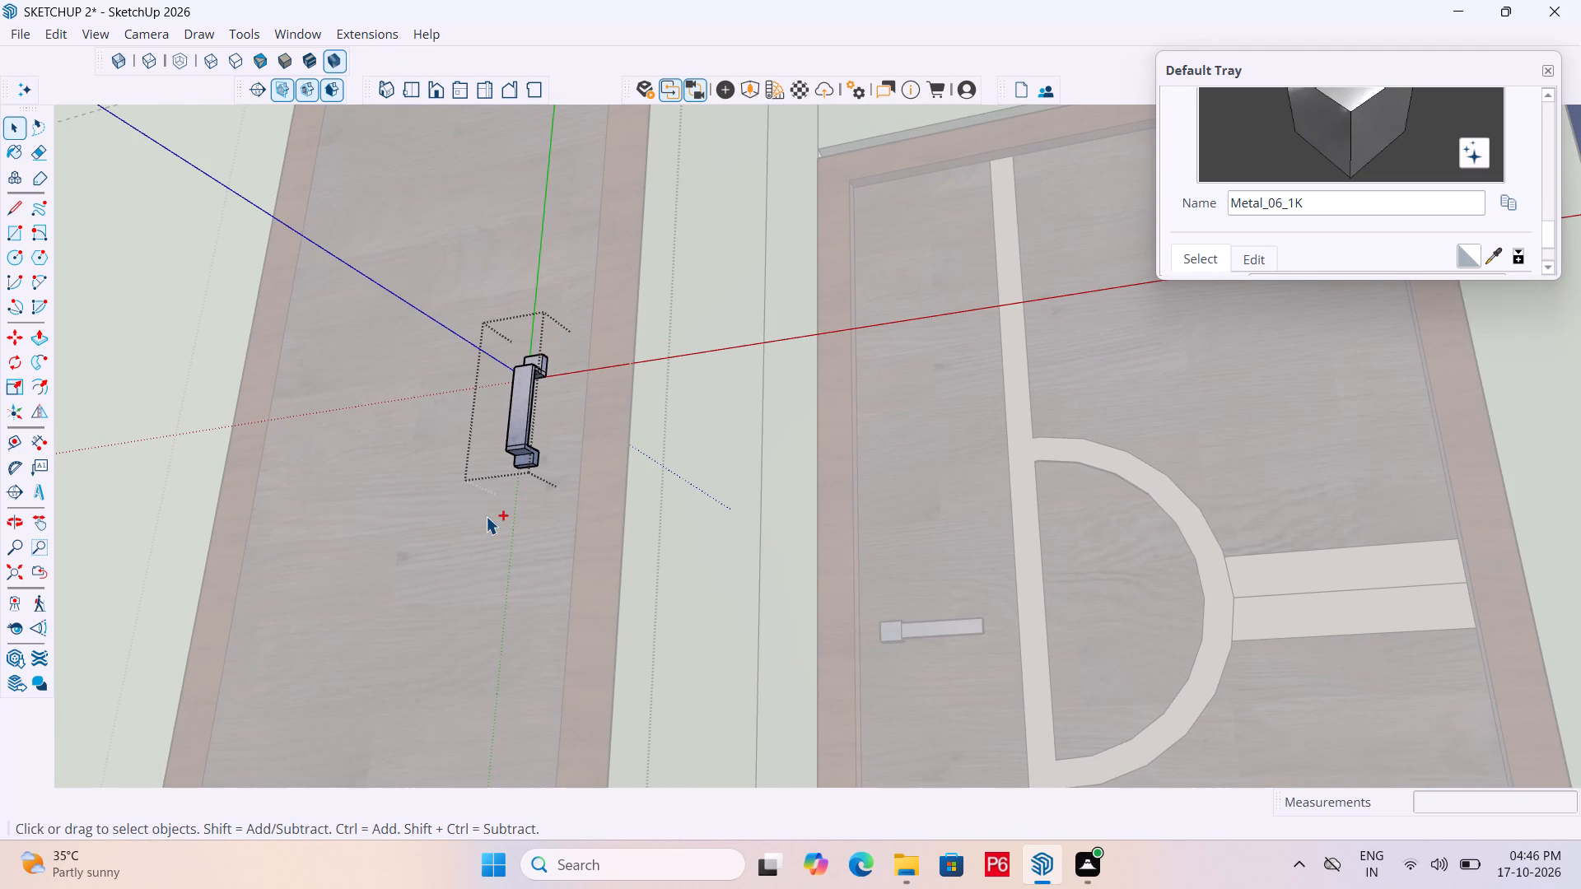
# Save the model.
pyautogui.hotkey('ctrl', 's')
# Erase the two vertical and two horizontal guide lines inside the framed wooden door's group.
pyautogui.scroll(-14, 465, 450)
pyautogui.press('space')
pyautogui.click(1210, 351)
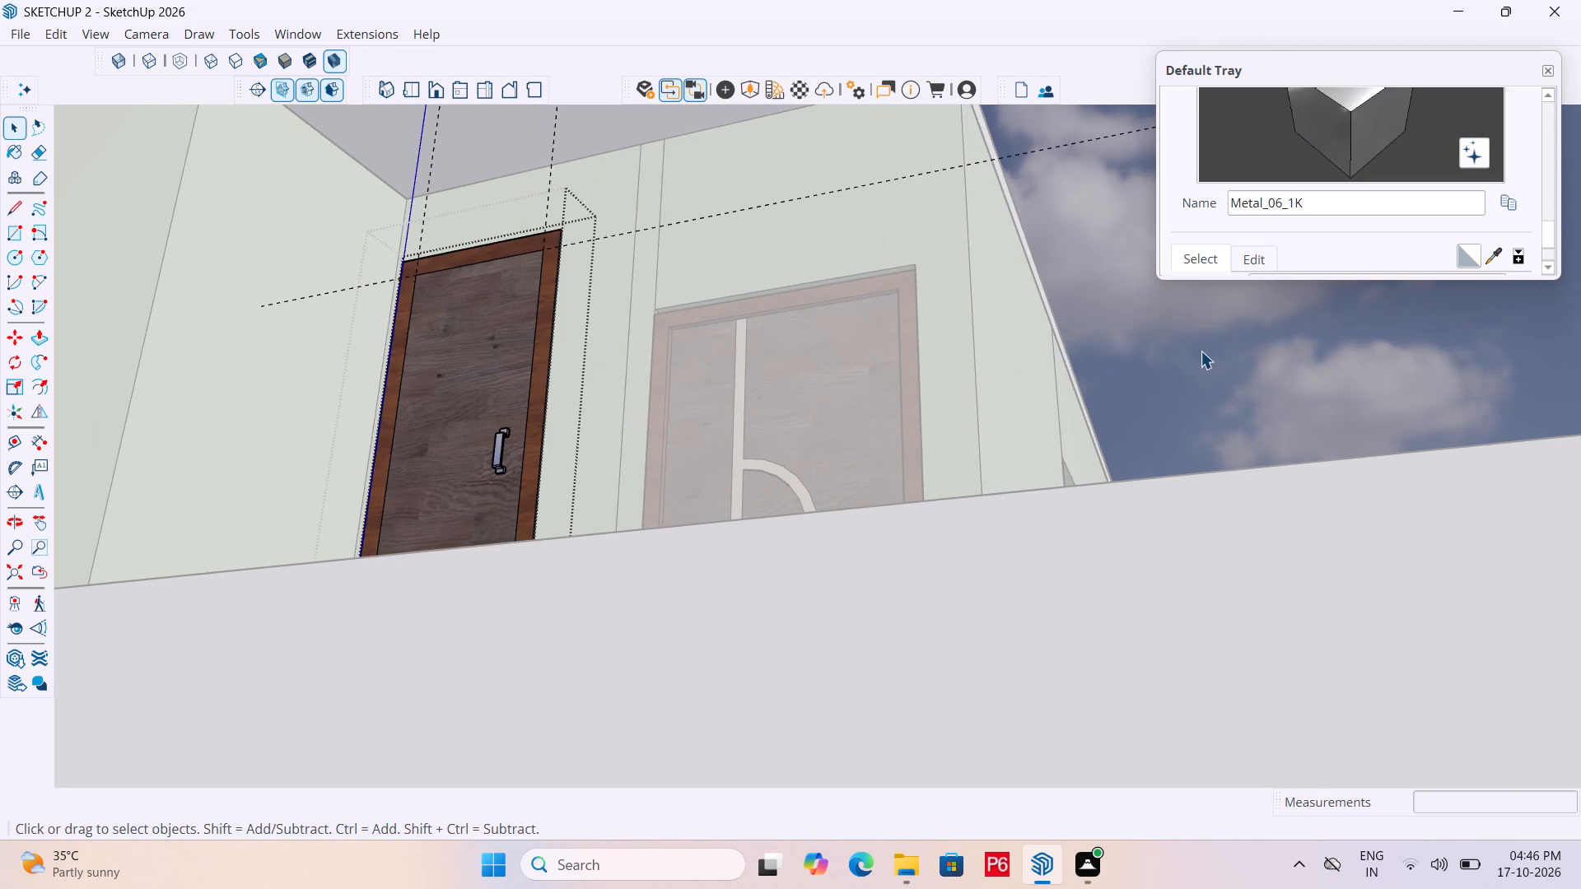
pyautogui.scroll(-1, 832, 277)
pyautogui.moveTo(832, 277); pyautogui.dragTo(790, 451, button='middle')
pyautogui.scroll(-6, 752, 296)
pyautogui.click(1150, 351)
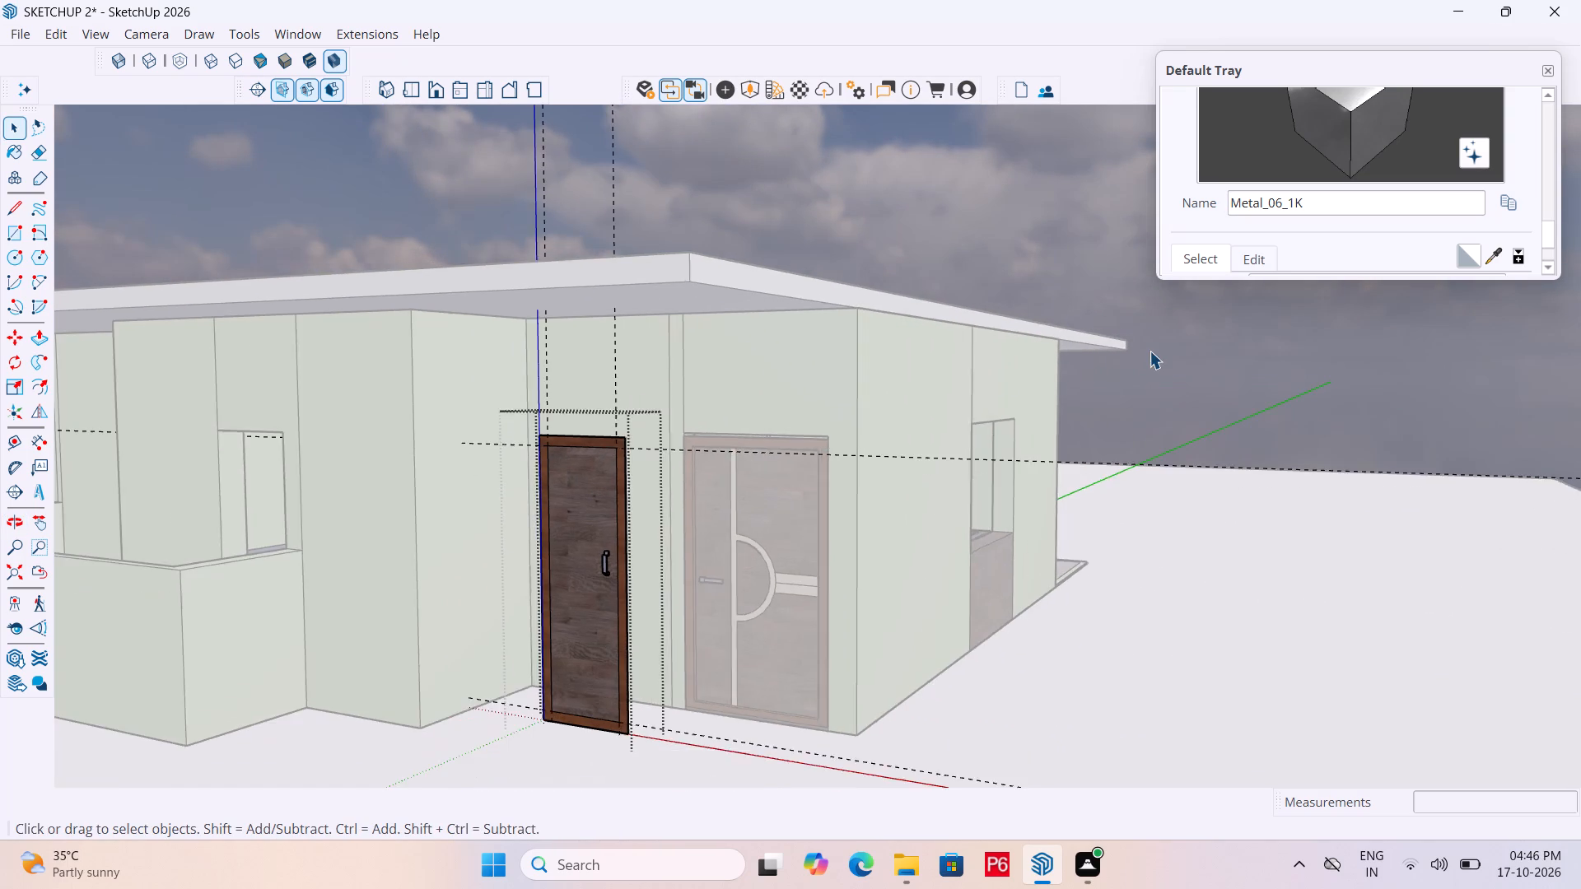
pyautogui.doubleClick(574, 496)
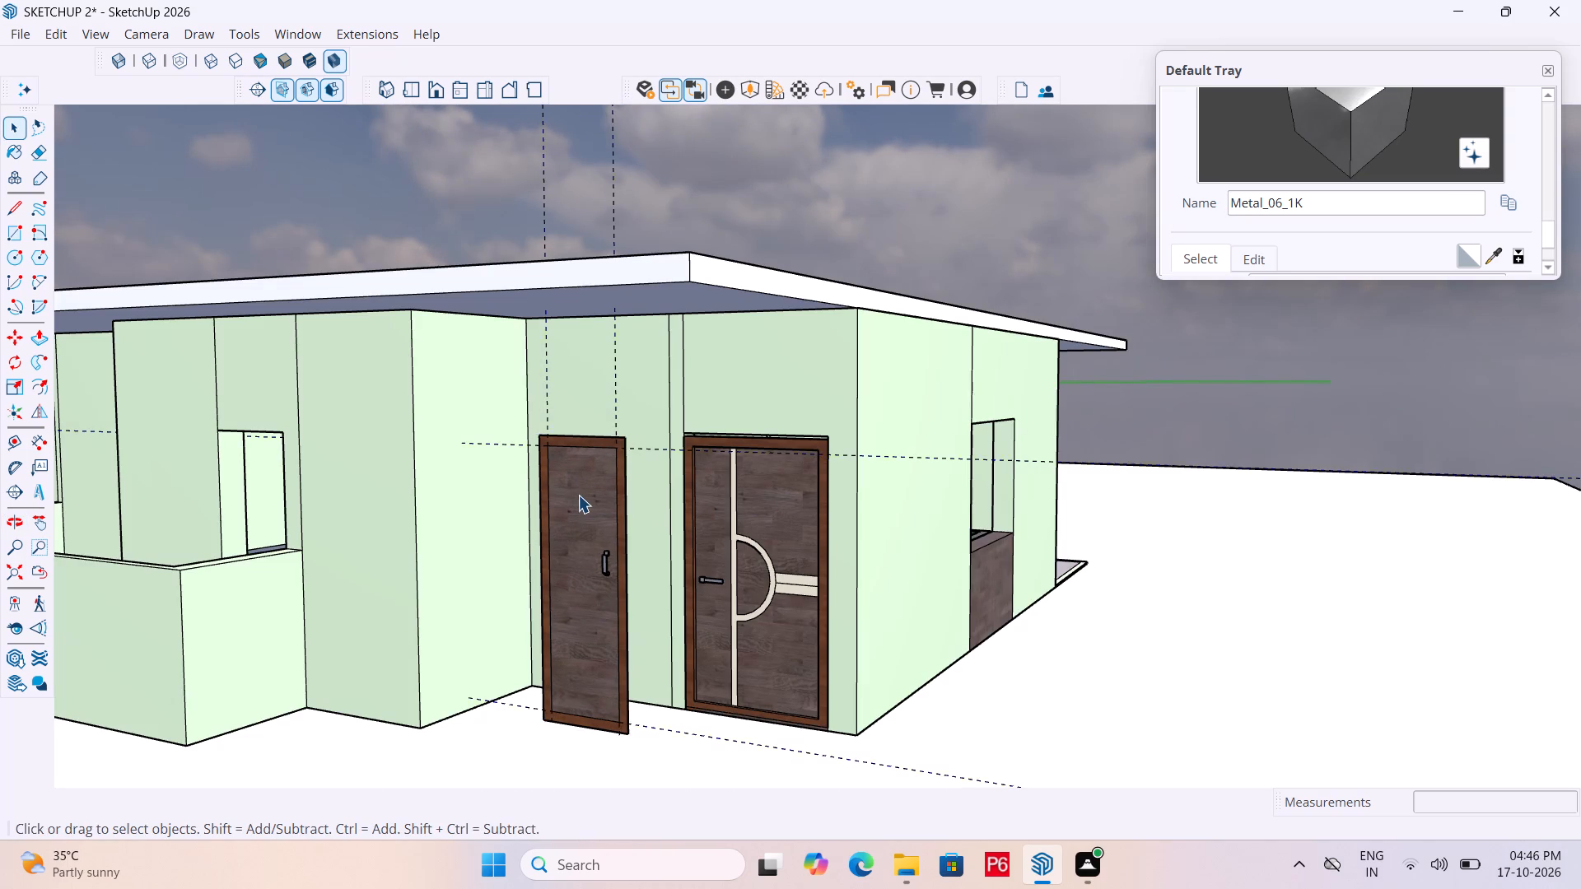
pyautogui.doubleClick(578, 495)
pyautogui.press('e')
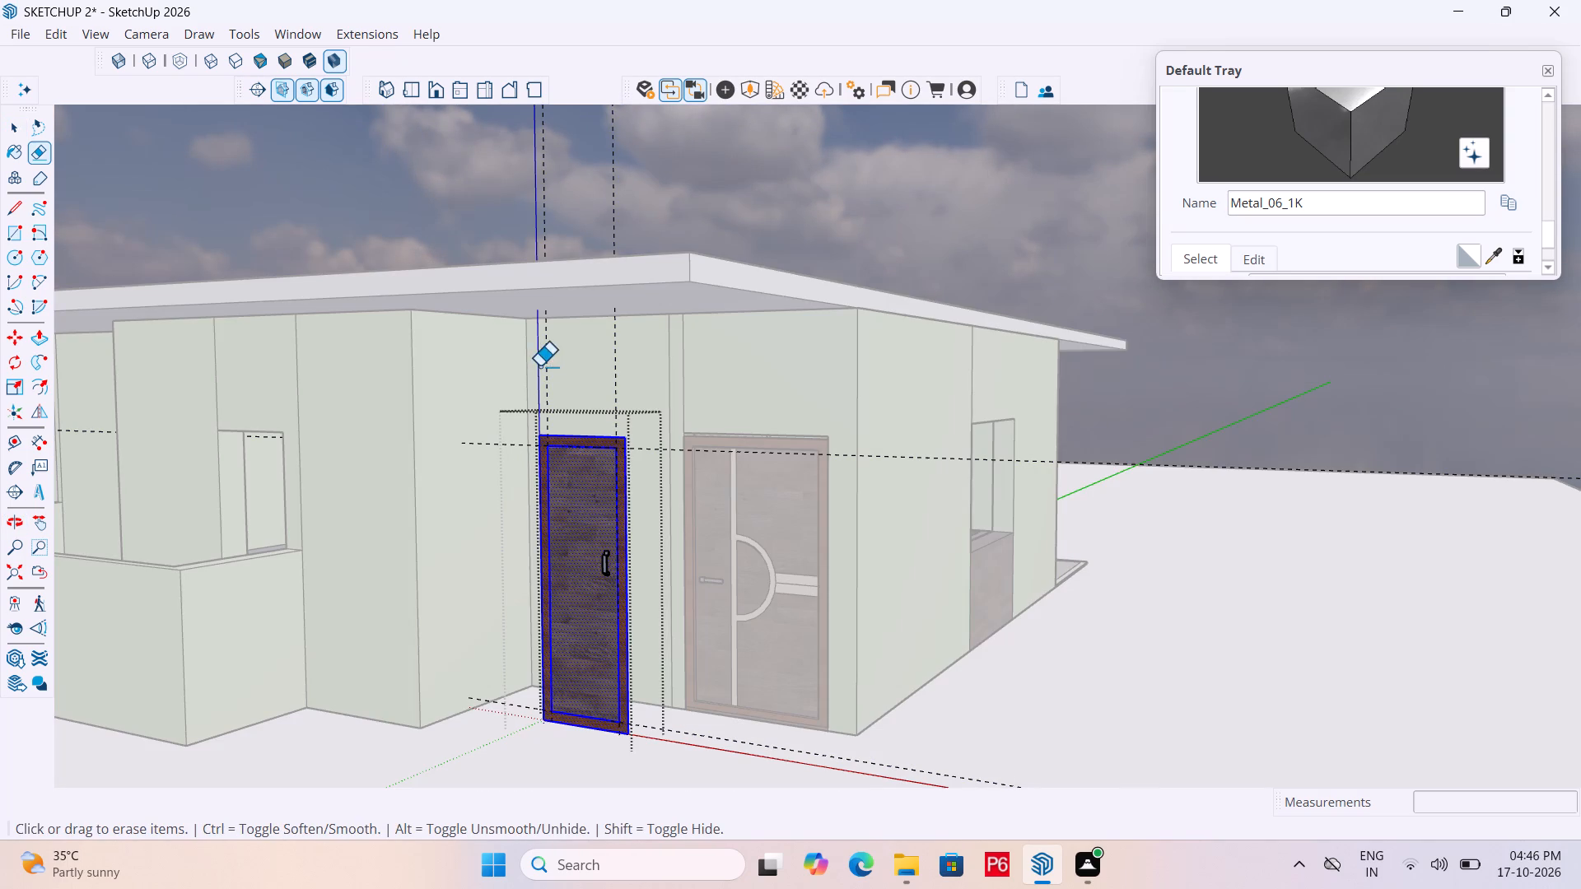
pyautogui.click(546, 362)
pyautogui.click(613, 358)
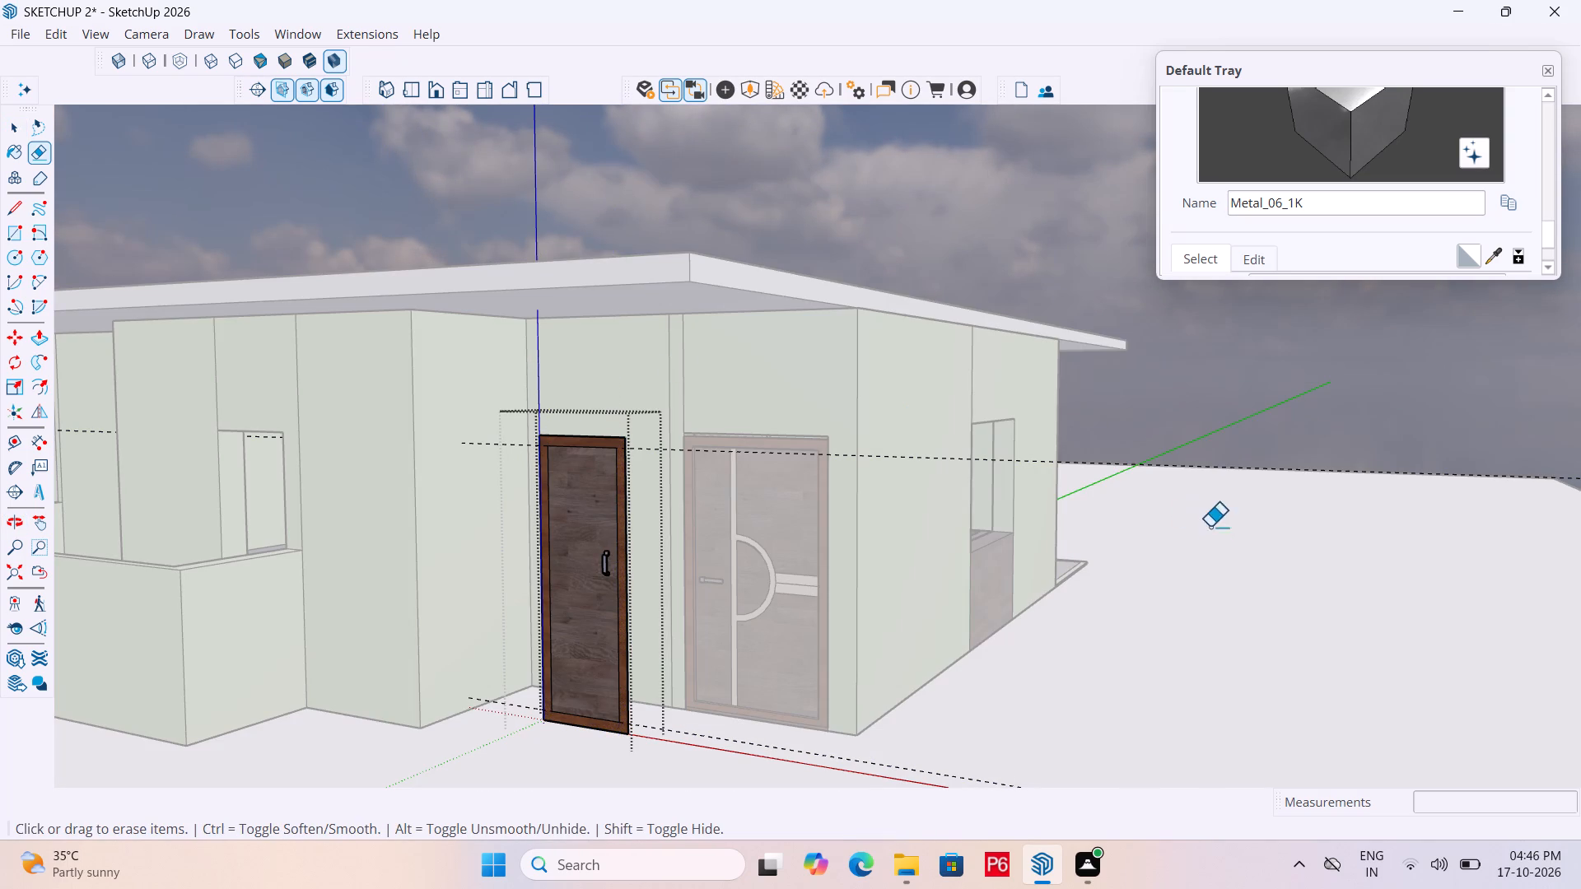
pyautogui.moveTo(1189, 525); pyautogui.dragTo(1215, 468, button='middle')
pyautogui.moveTo(1138, 271); pyautogui.dragTo(1126, 288)
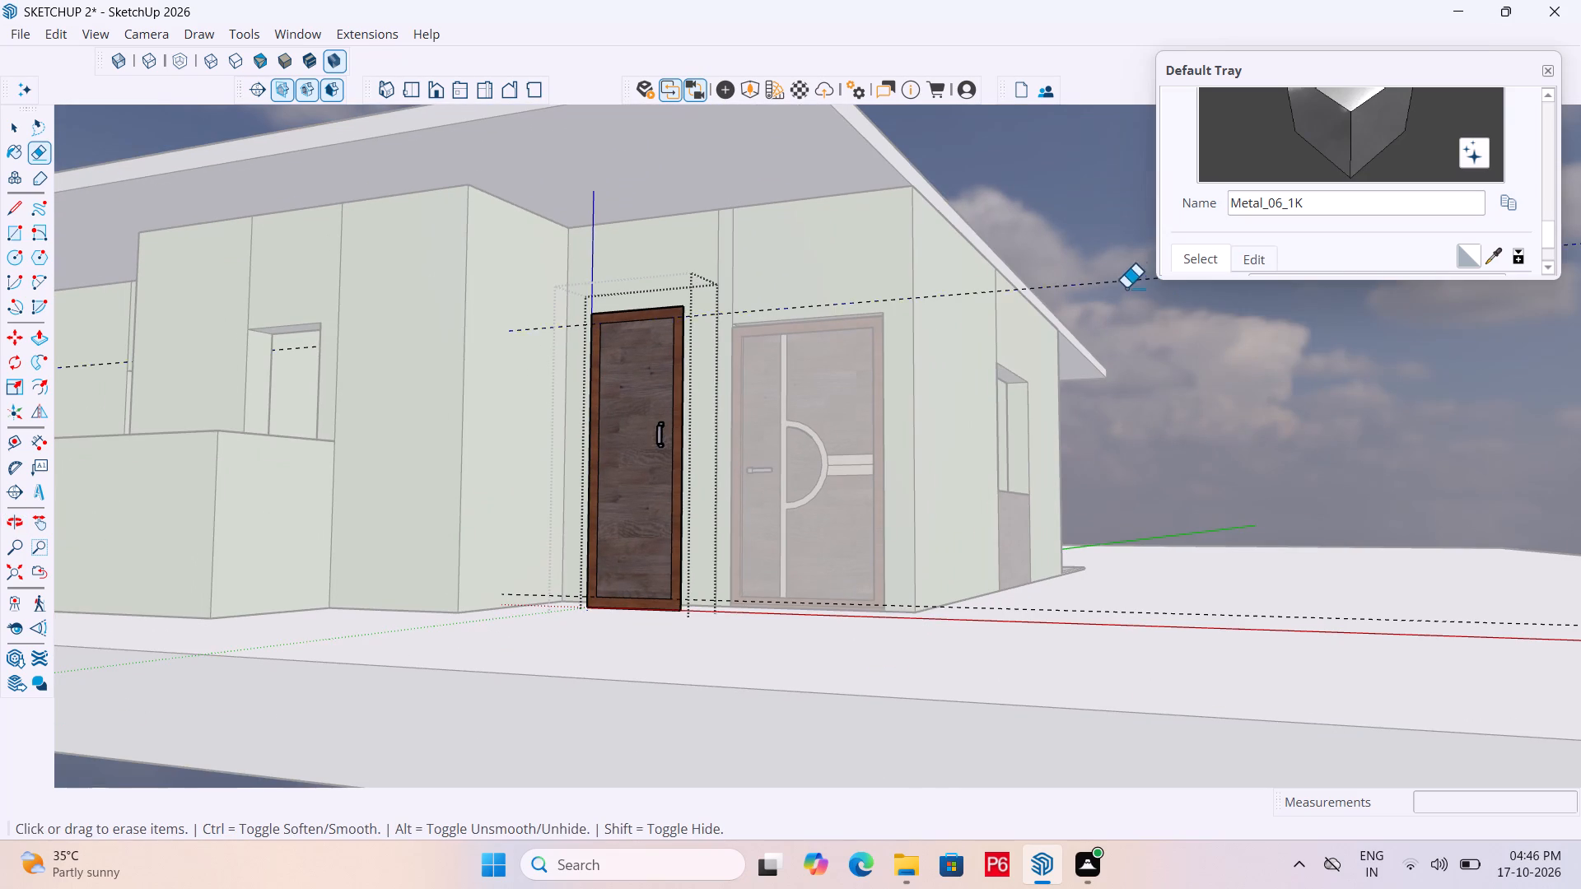
pyautogui.moveTo(1126, 288); pyautogui.dragTo(1126, 291)
pyautogui.moveTo(1150, 598); pyautogui.dragTo(1146, 619)
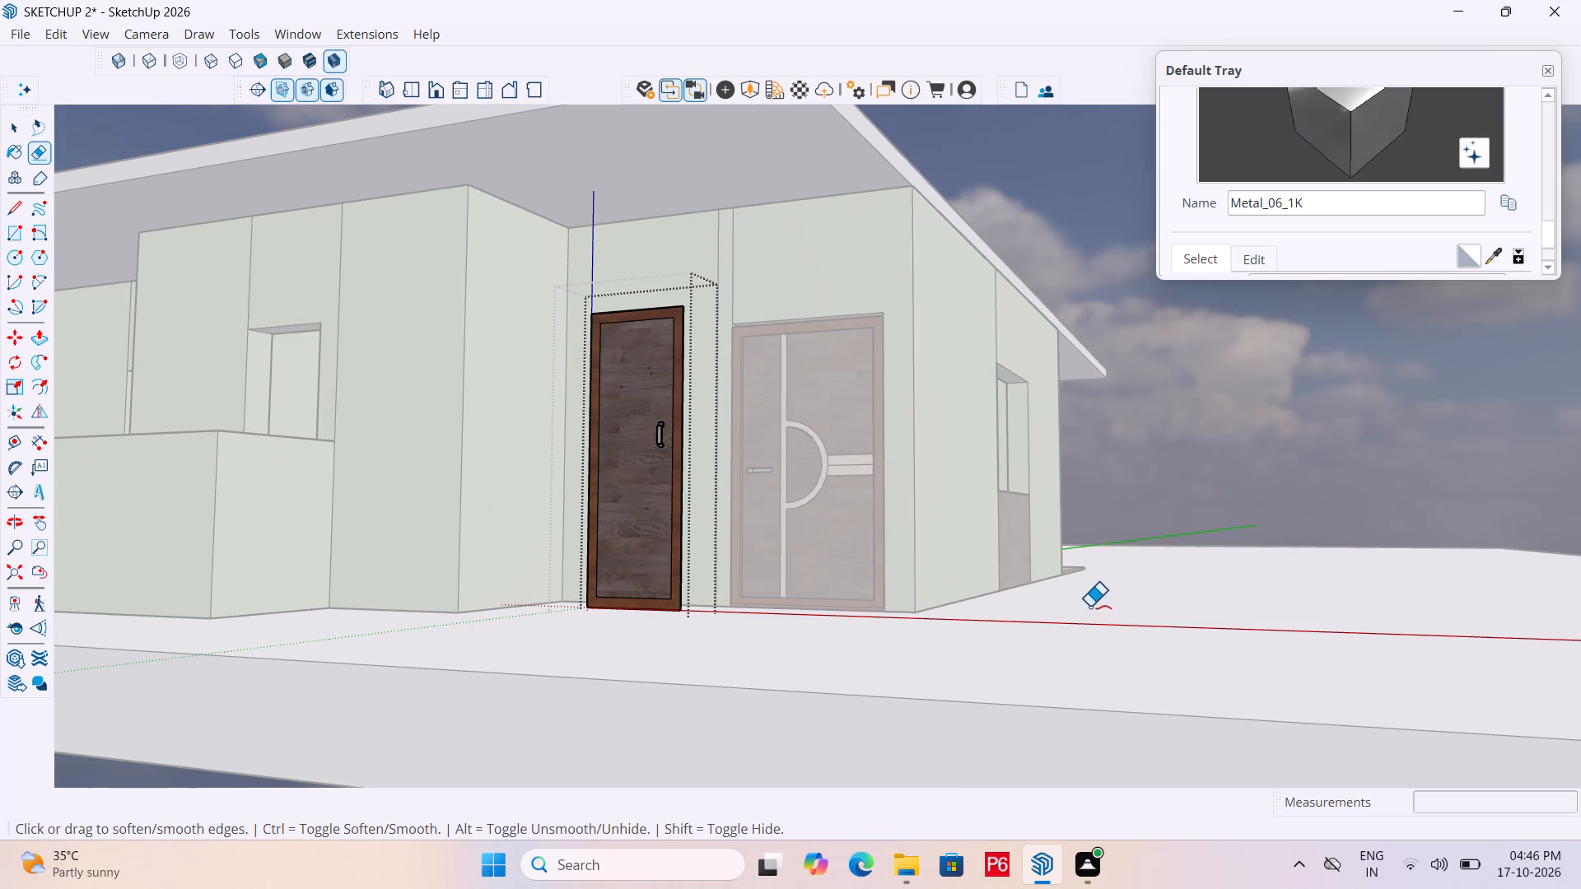
# Save the model and leave the door group.
pyautogui.hotkey('ctrl', 's')
pyautogui.hotkey('ctrl', 's')
pyautogui.hotkey('ctrl', 's')
pyautogui.hotkey('ctrl', 's')
pyautogui.press('space')
pyautogui.click(1215, 440)
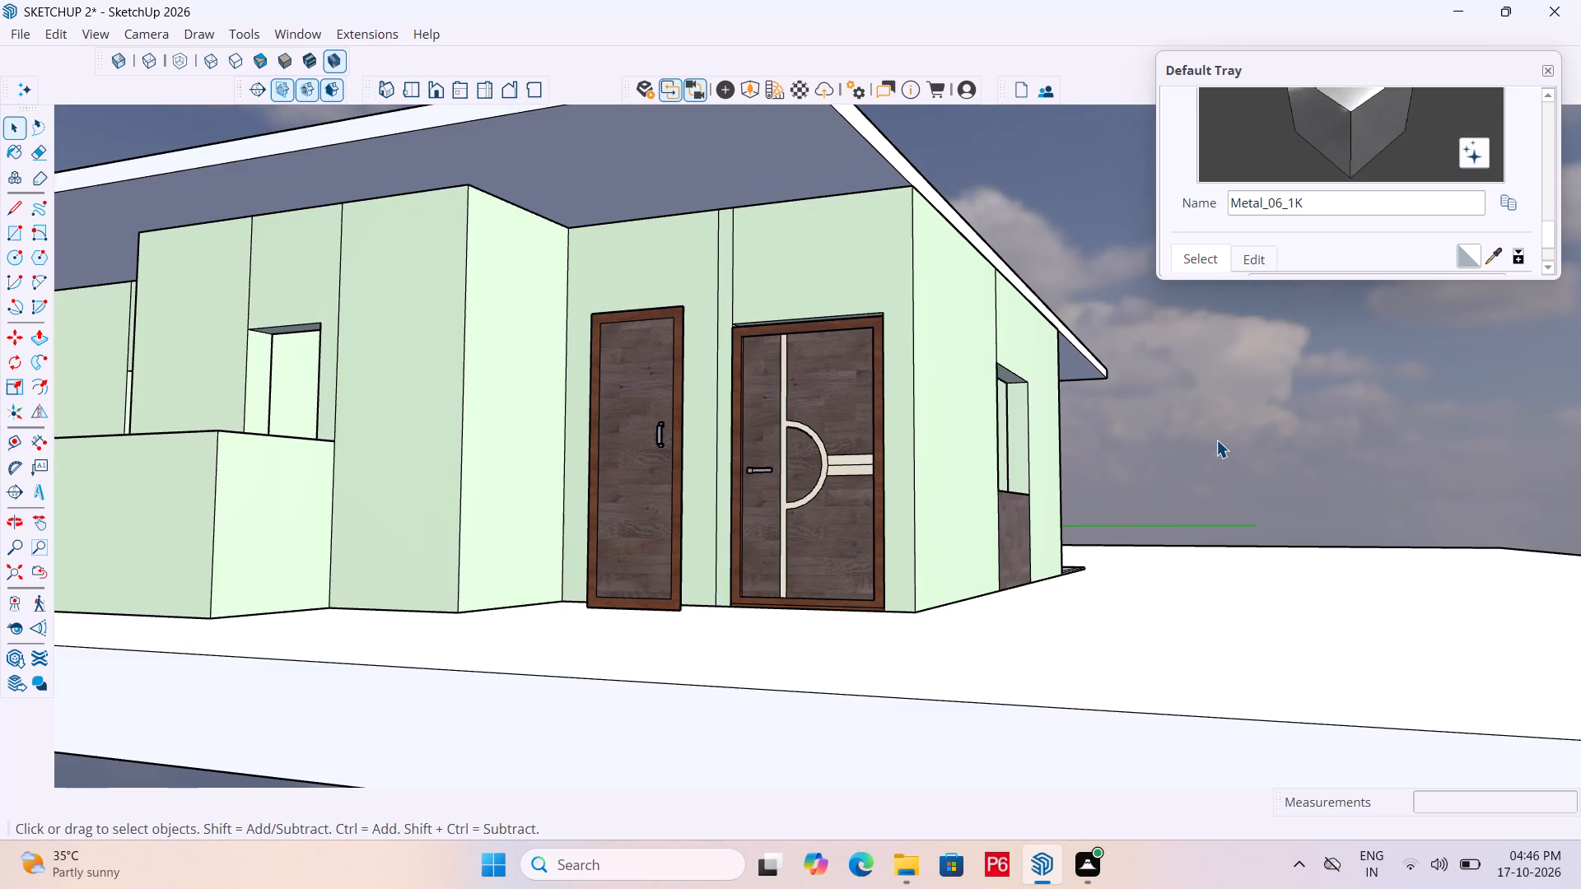
pyautogui.click(1216, 440)
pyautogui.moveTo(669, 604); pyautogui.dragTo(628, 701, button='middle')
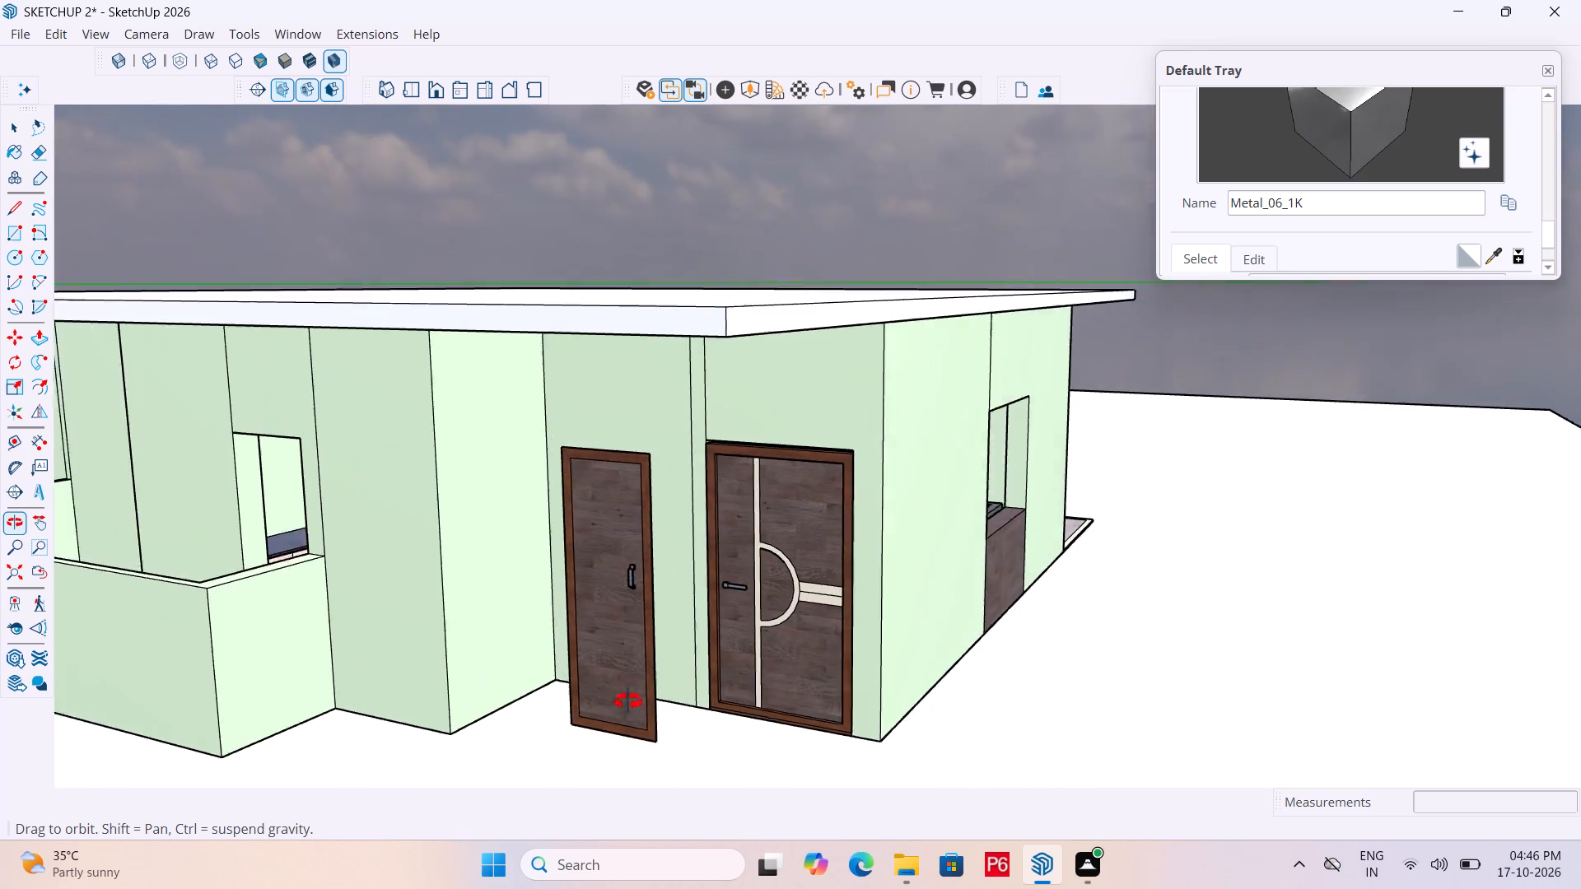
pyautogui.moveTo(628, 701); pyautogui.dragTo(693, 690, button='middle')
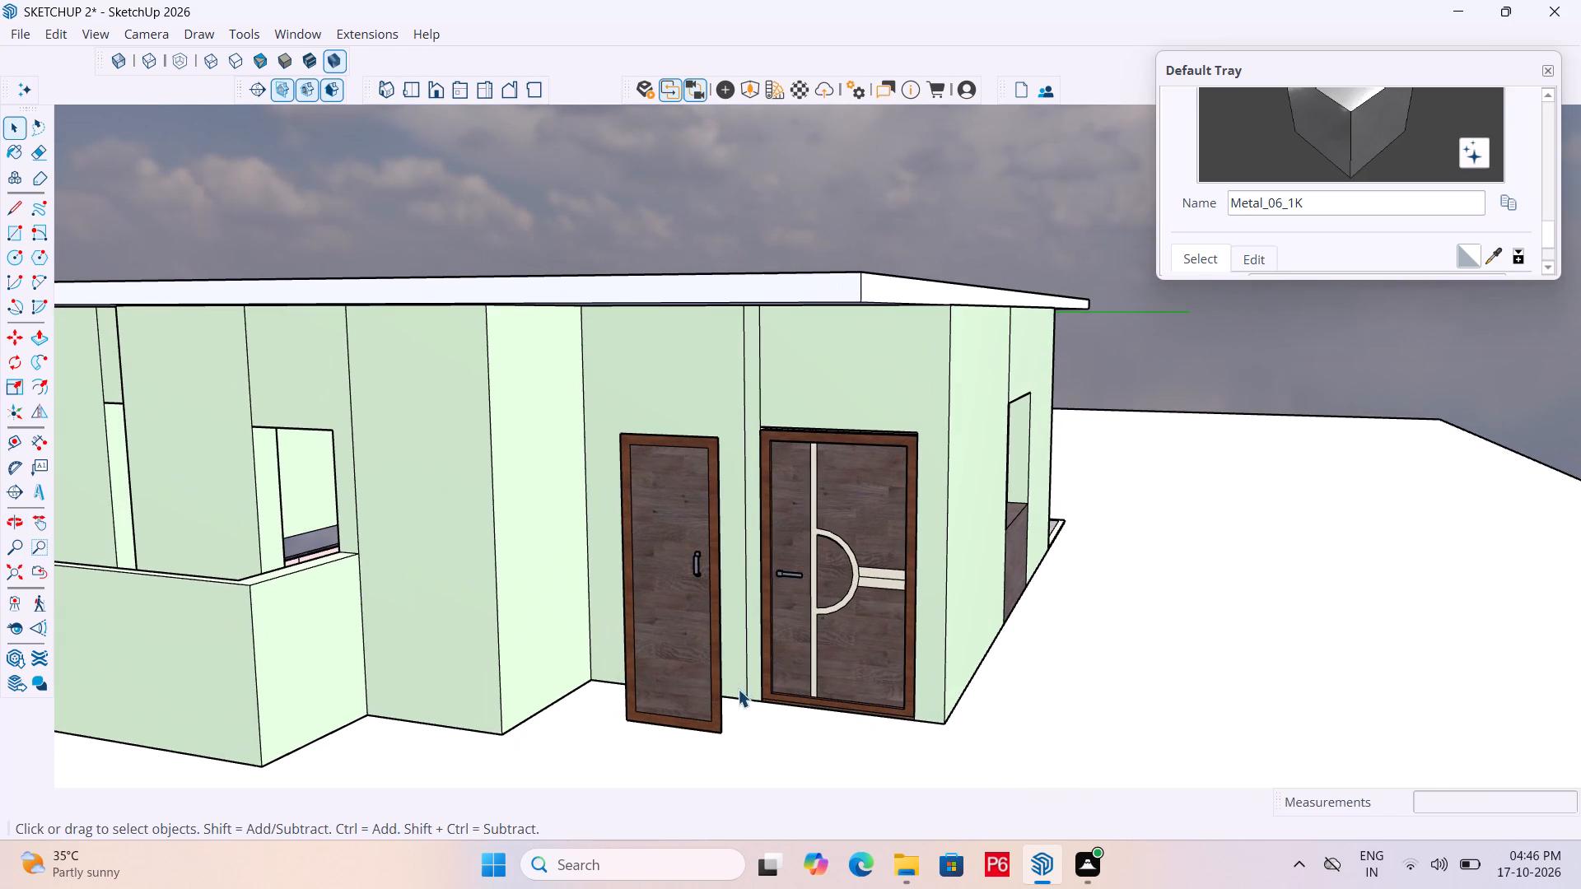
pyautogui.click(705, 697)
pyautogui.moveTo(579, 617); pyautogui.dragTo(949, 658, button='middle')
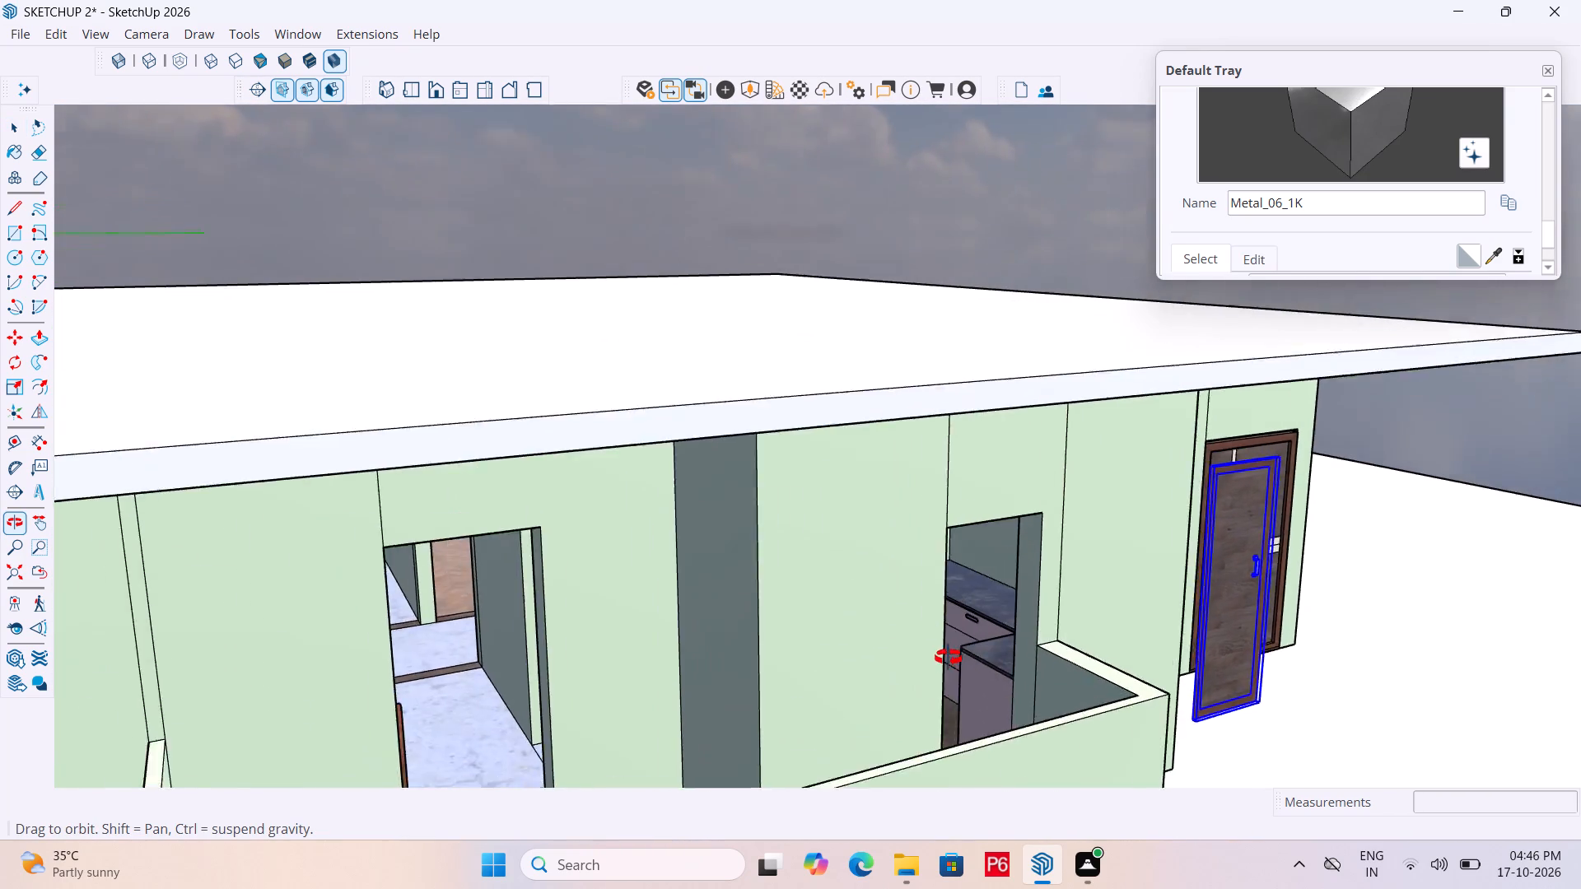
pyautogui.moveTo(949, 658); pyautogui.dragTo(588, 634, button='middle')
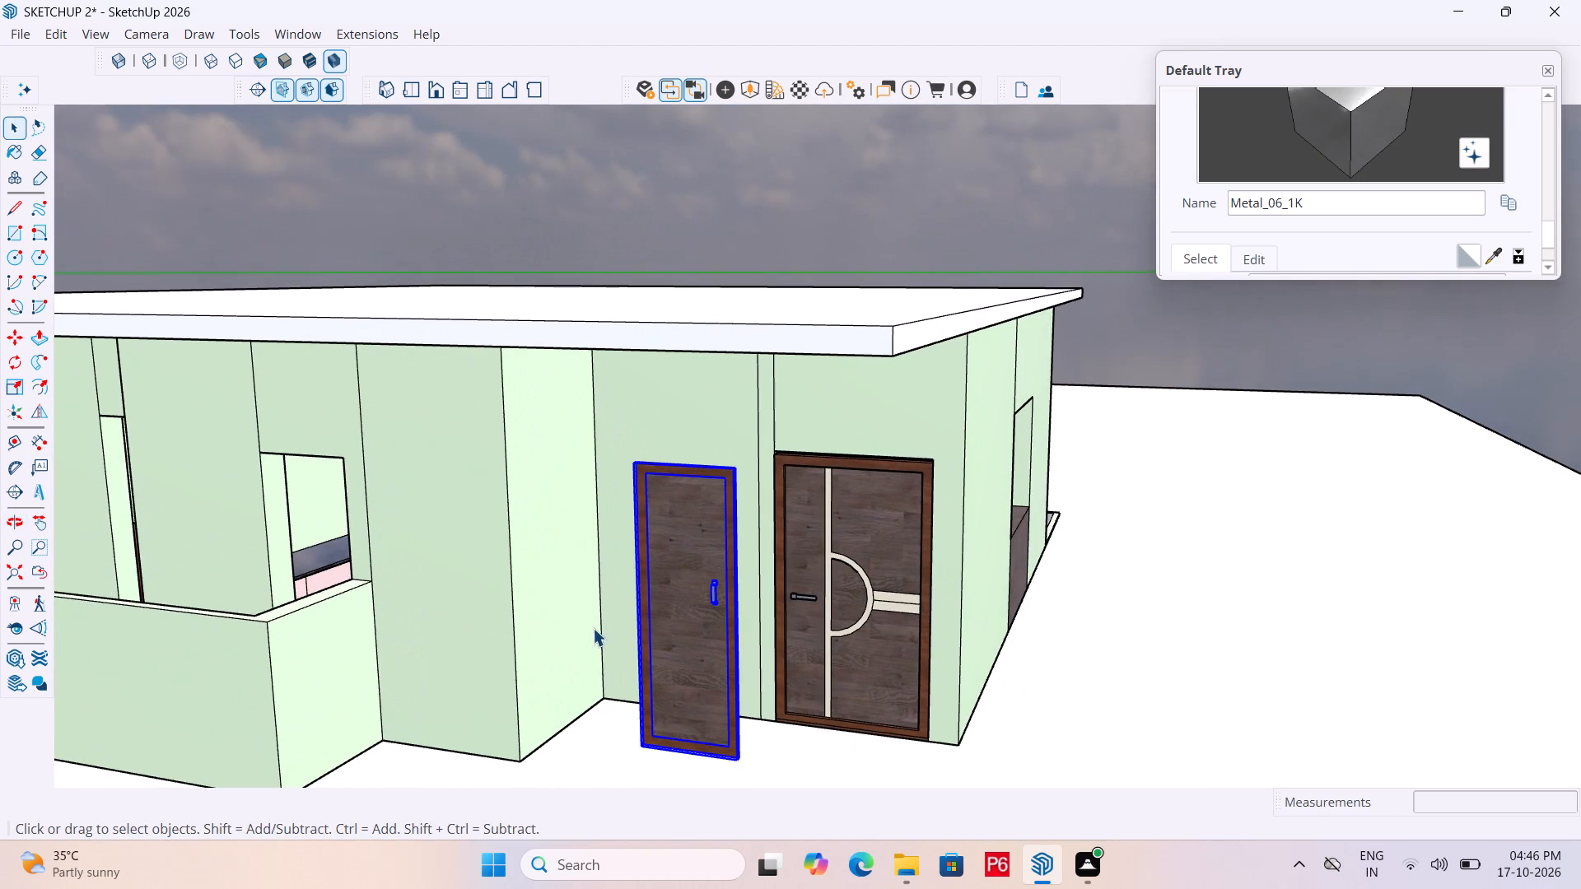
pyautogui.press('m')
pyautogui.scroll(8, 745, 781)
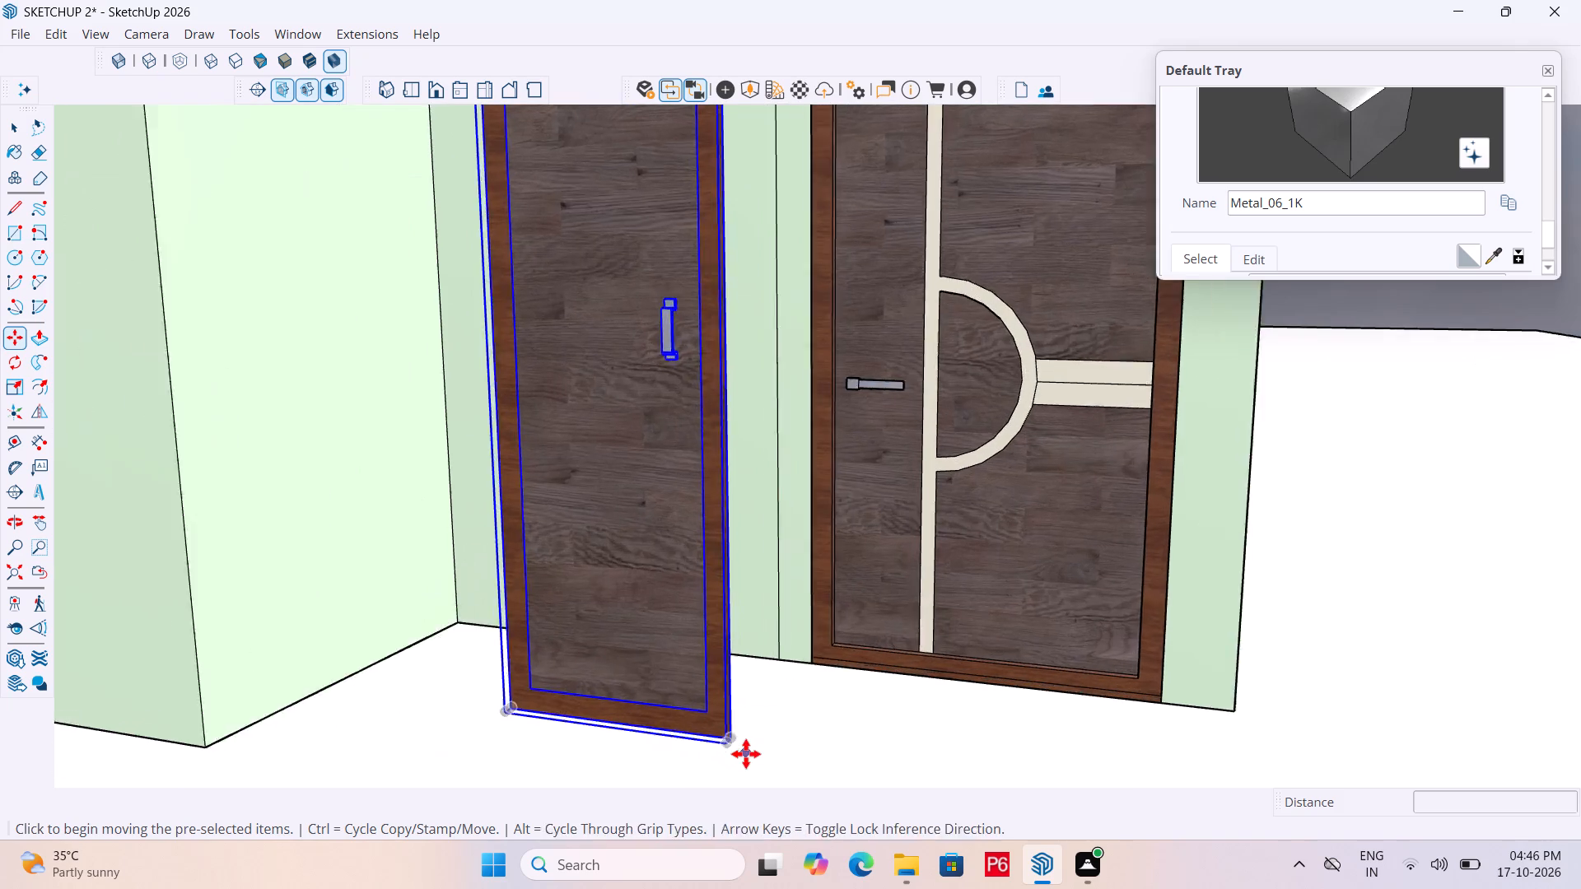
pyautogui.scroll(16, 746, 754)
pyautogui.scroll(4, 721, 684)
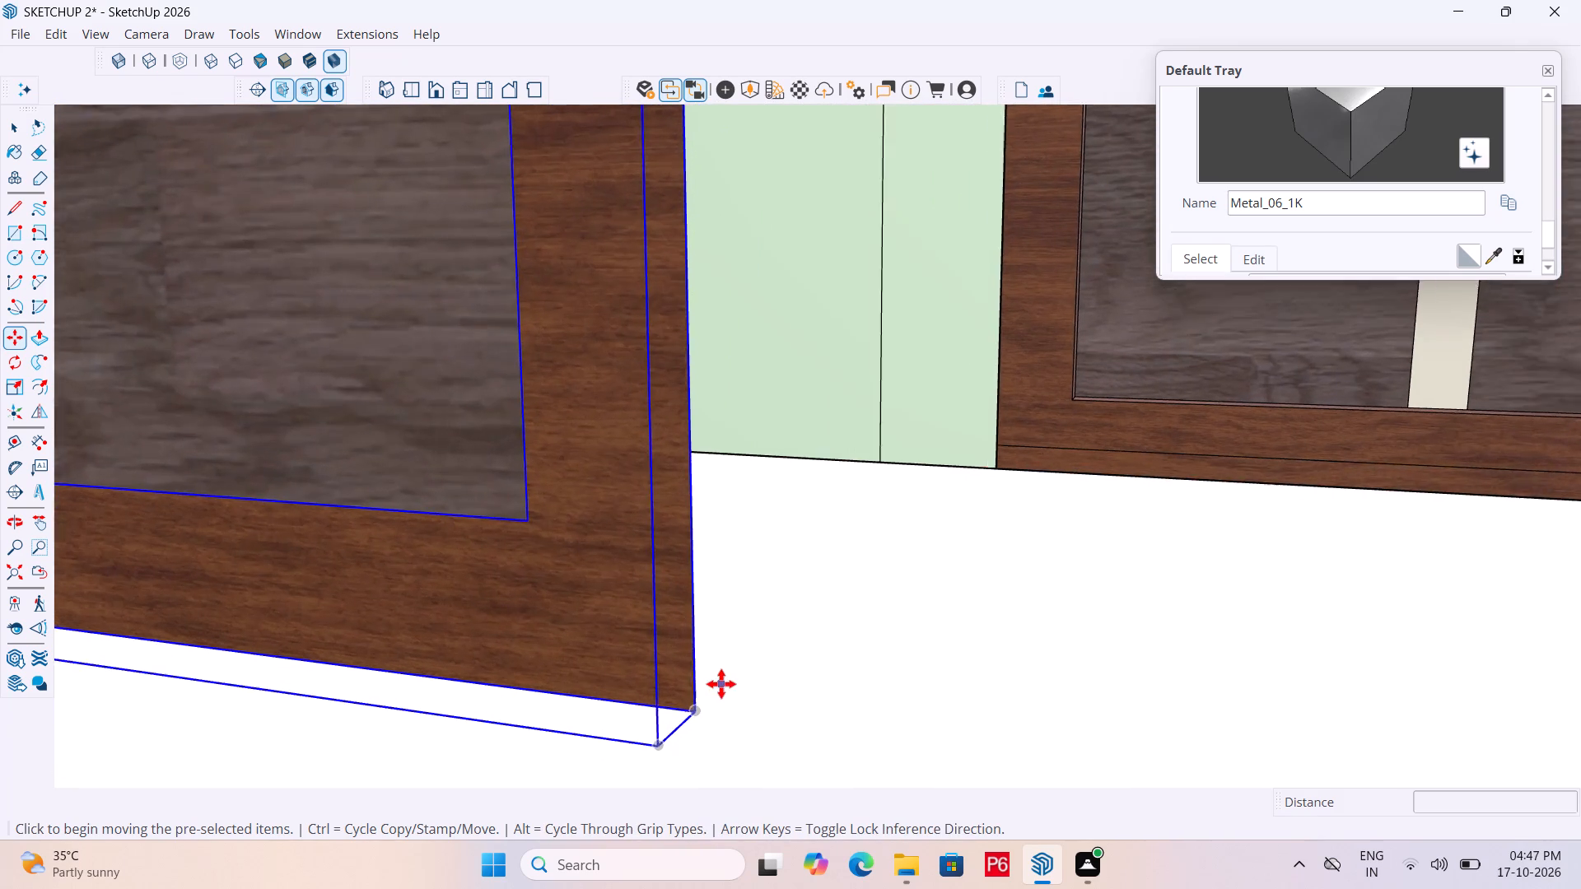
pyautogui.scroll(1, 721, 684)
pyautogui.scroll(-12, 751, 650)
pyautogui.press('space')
# Open the framed door group and push/pull its outer frame face forward by 3".
pyautogui.tripleClick(660, 496)
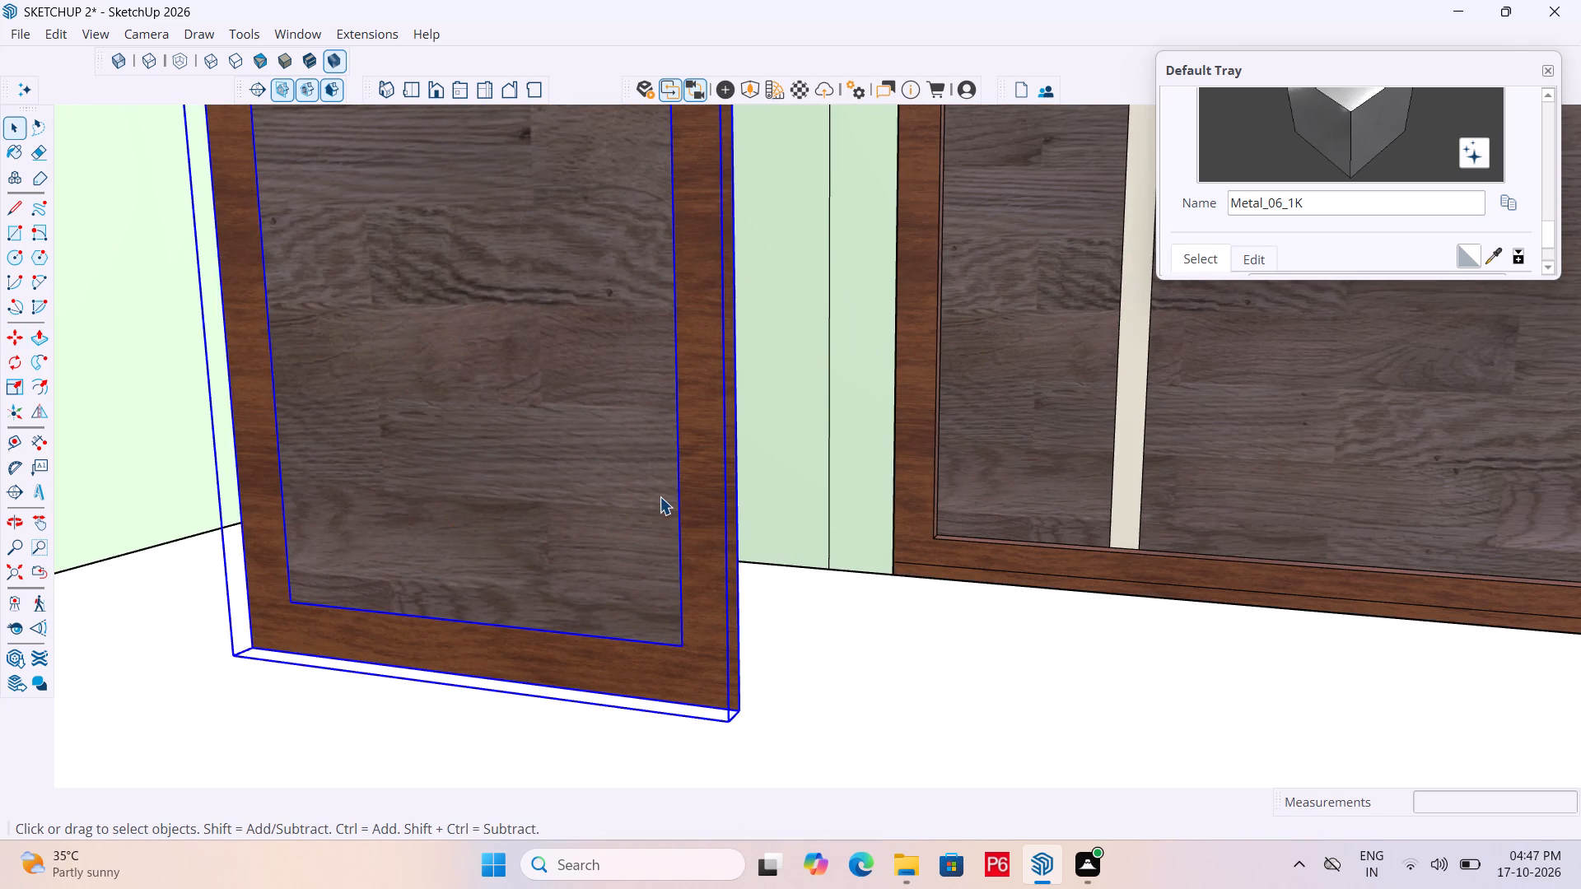
pyautogui.doubleClick(655, 497)
pyautogui.doubleClick(704, 505)
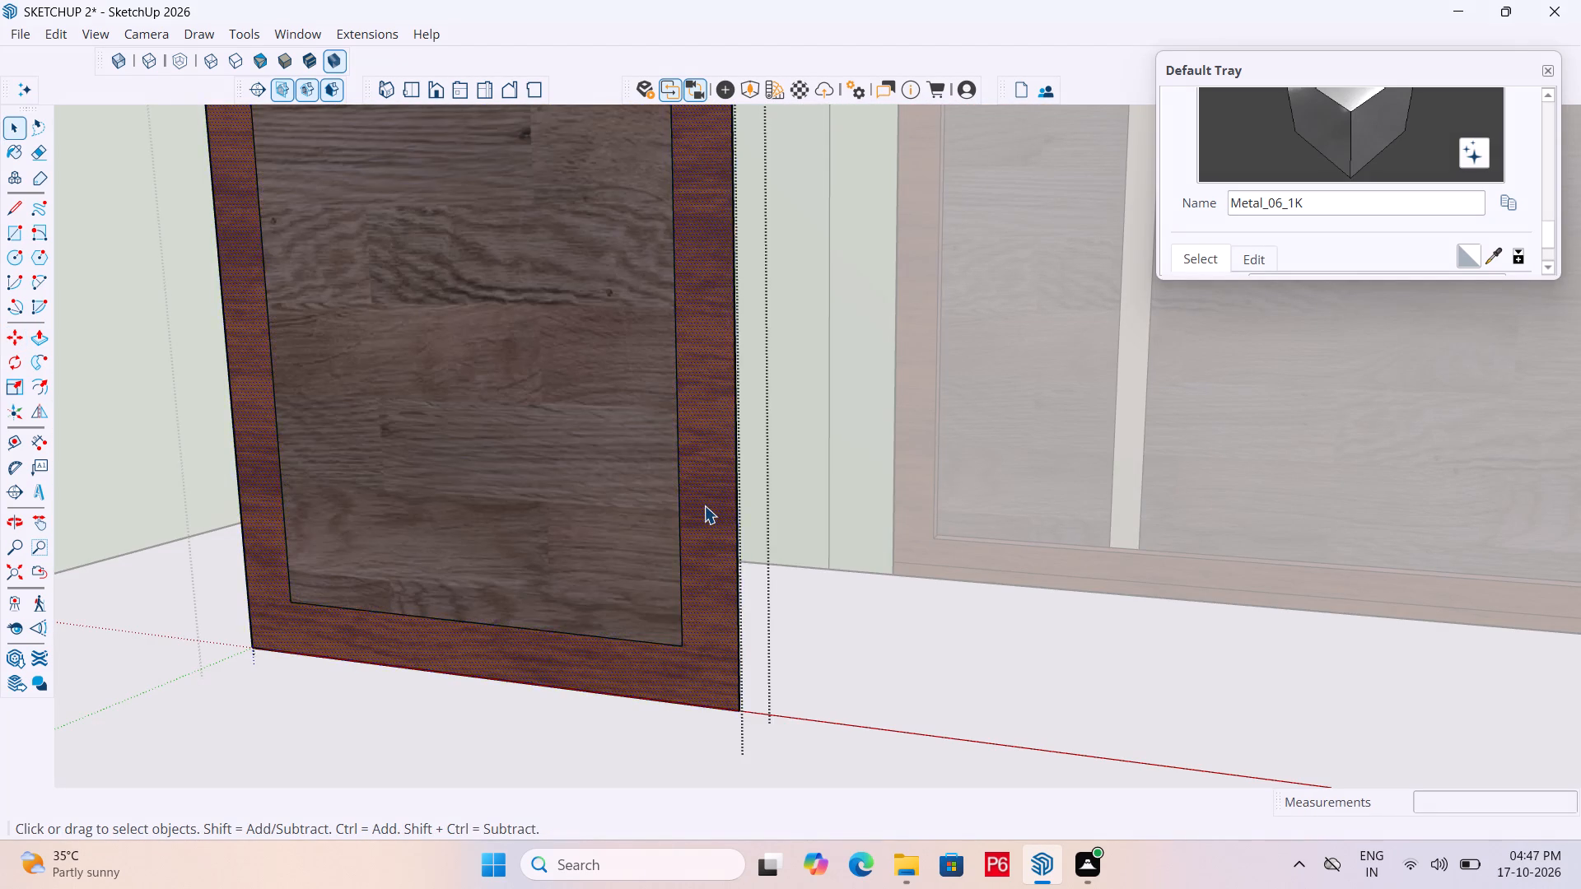
pyautogui.press('p')
pyautogui.click(705, 505)
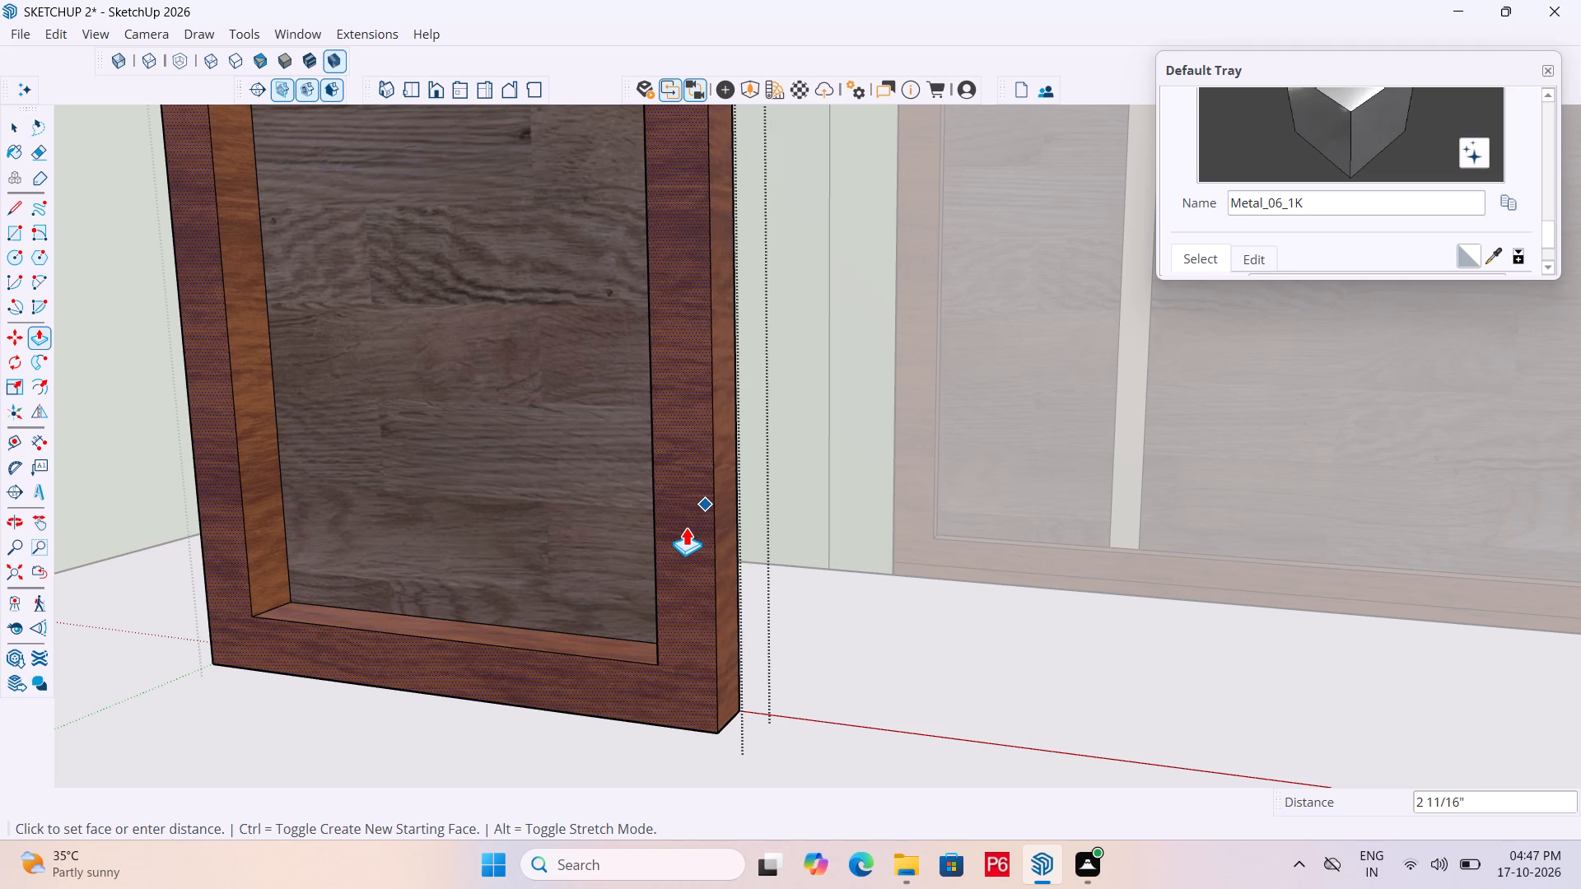
pyautogui.write('3"')
pyautogui.press('Return')
# Push/pull the door's inner wooden panel forward by 2 1/4" and leave the door group.
pyautogui.click(588, 505)
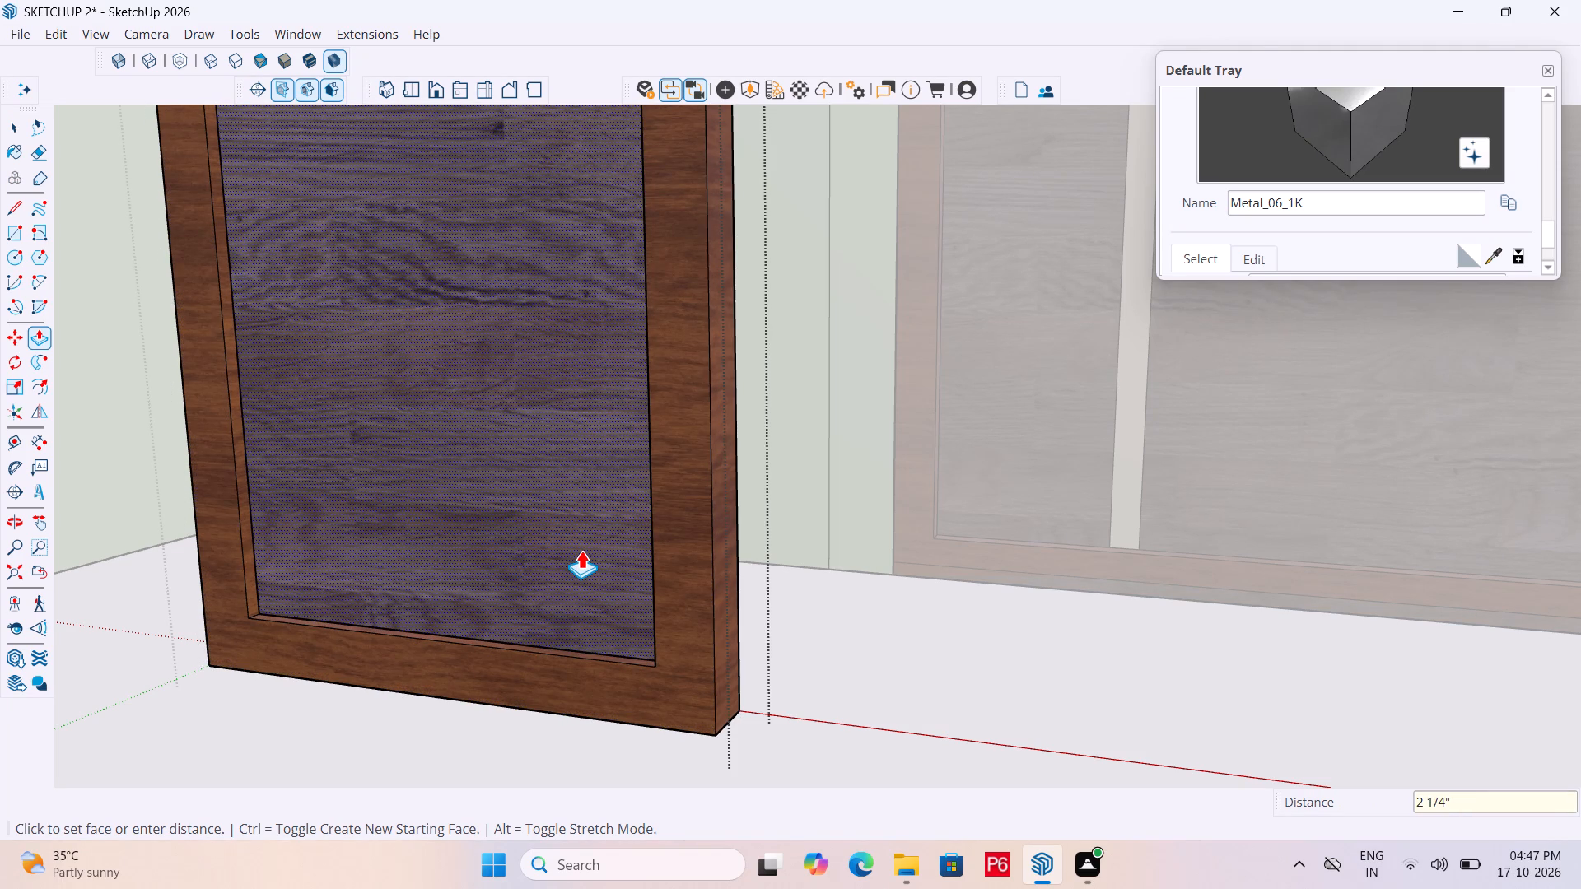
pyautogui.click(581, 550)
pyautogui.scroll(-6, 720, 522)
pyautogui.scroll(-4, 601, 548)
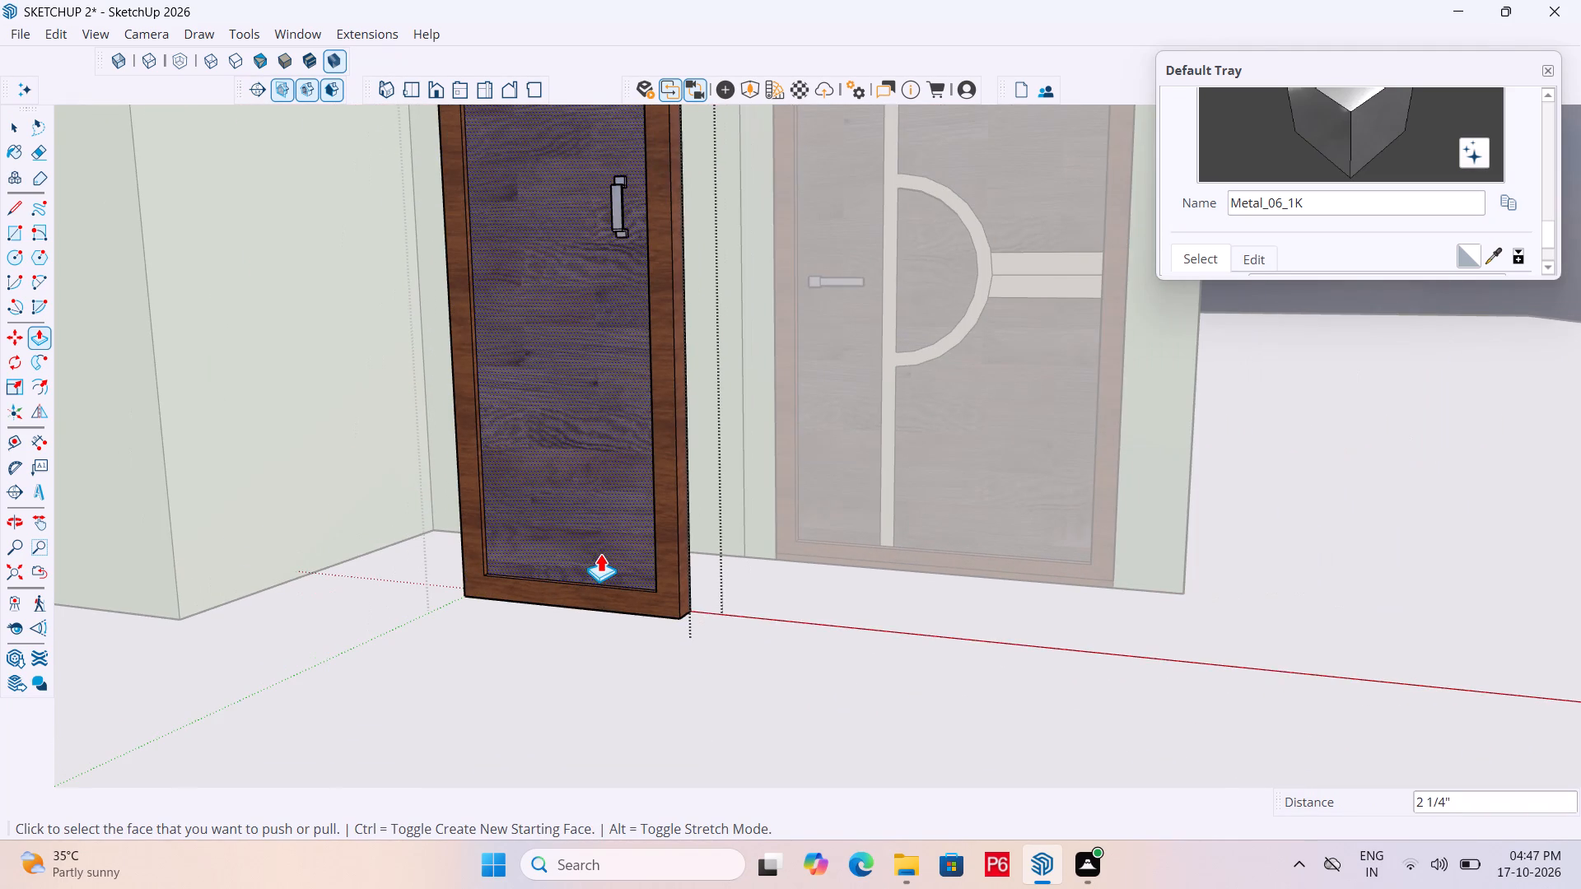
pyautogui.press('space')
pyautogui.scroll(10, 614, 226)
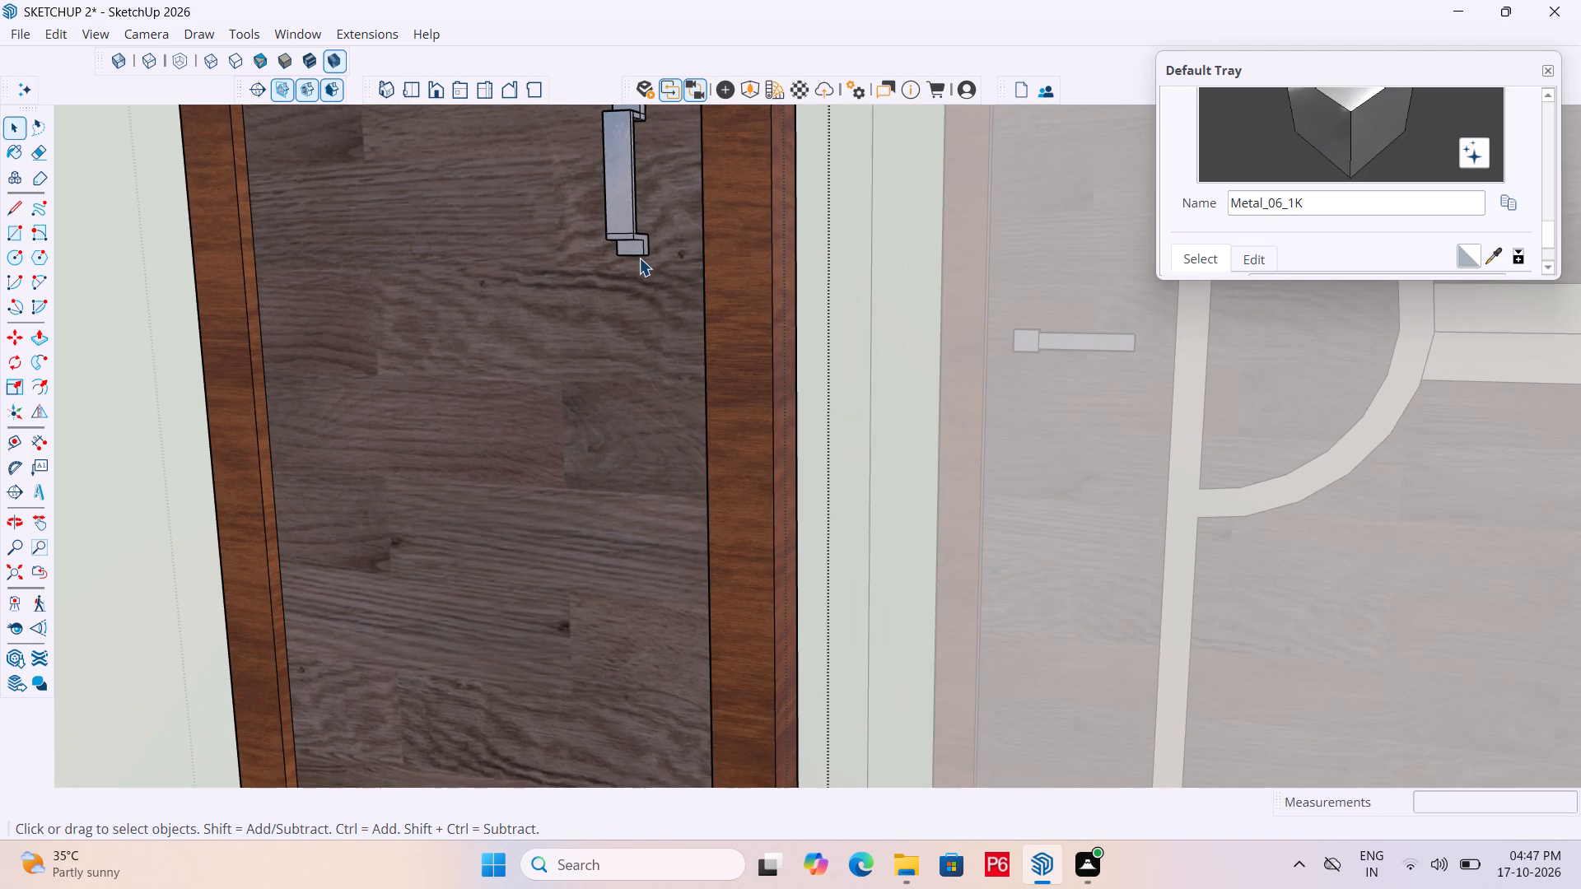
pyautogui.moveTo(679, 241); pyautogui.dragTo(758, 299, button='middle')
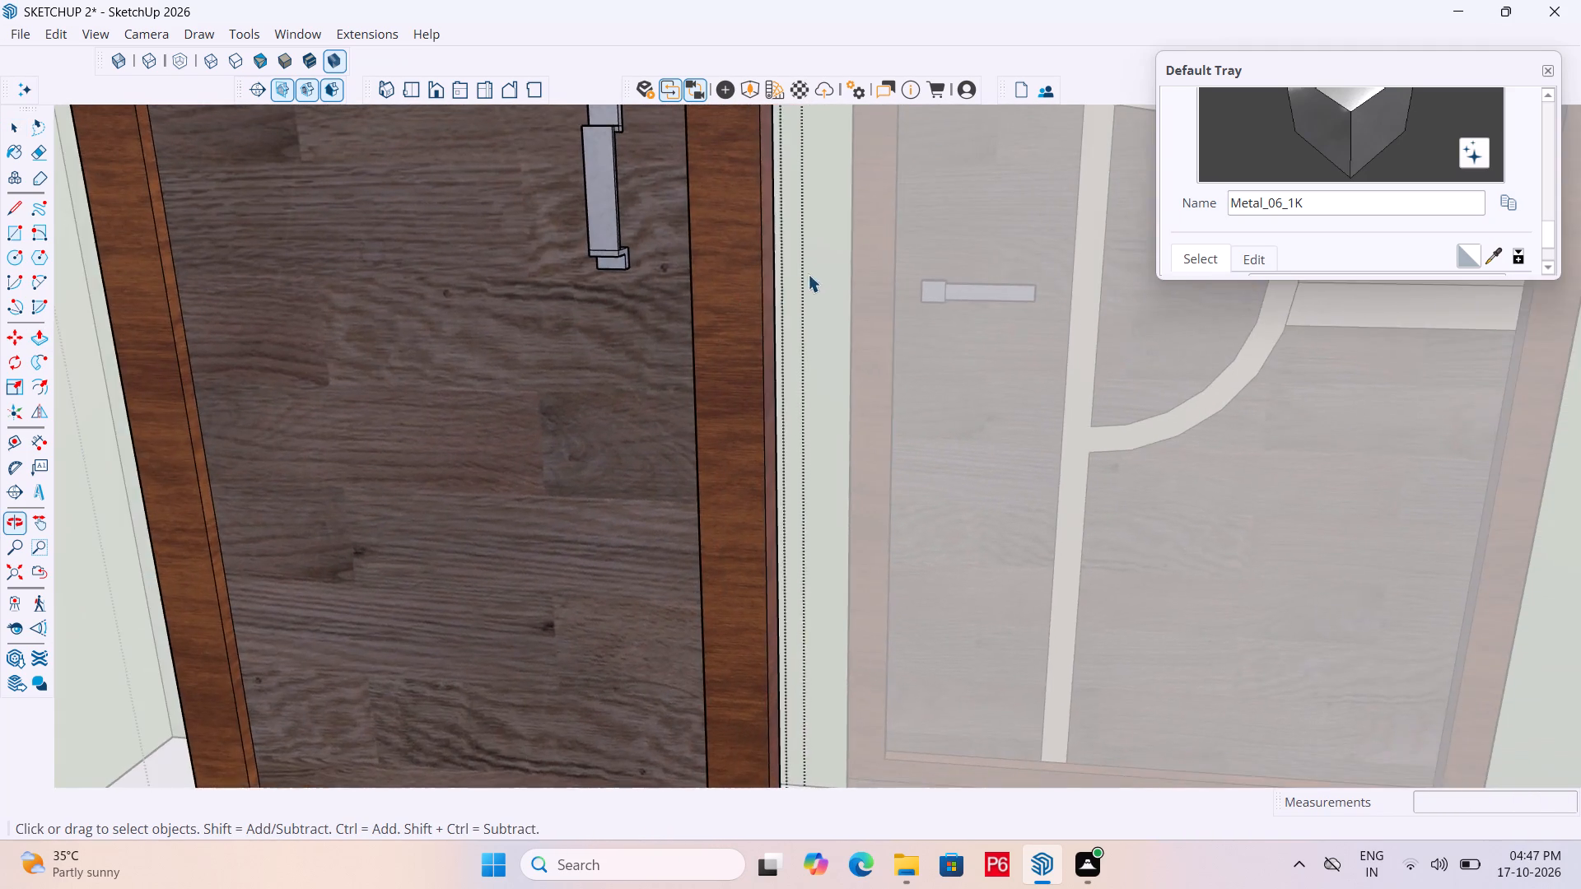
pyautogui.scroll(-12, 814, 272)
pyautogui.moveTo(735, 361); pyautogui.dragTo(642, 348, button='middle')
pyautogui.scroll(-1, 733, 359)
pyautogui.press('space')
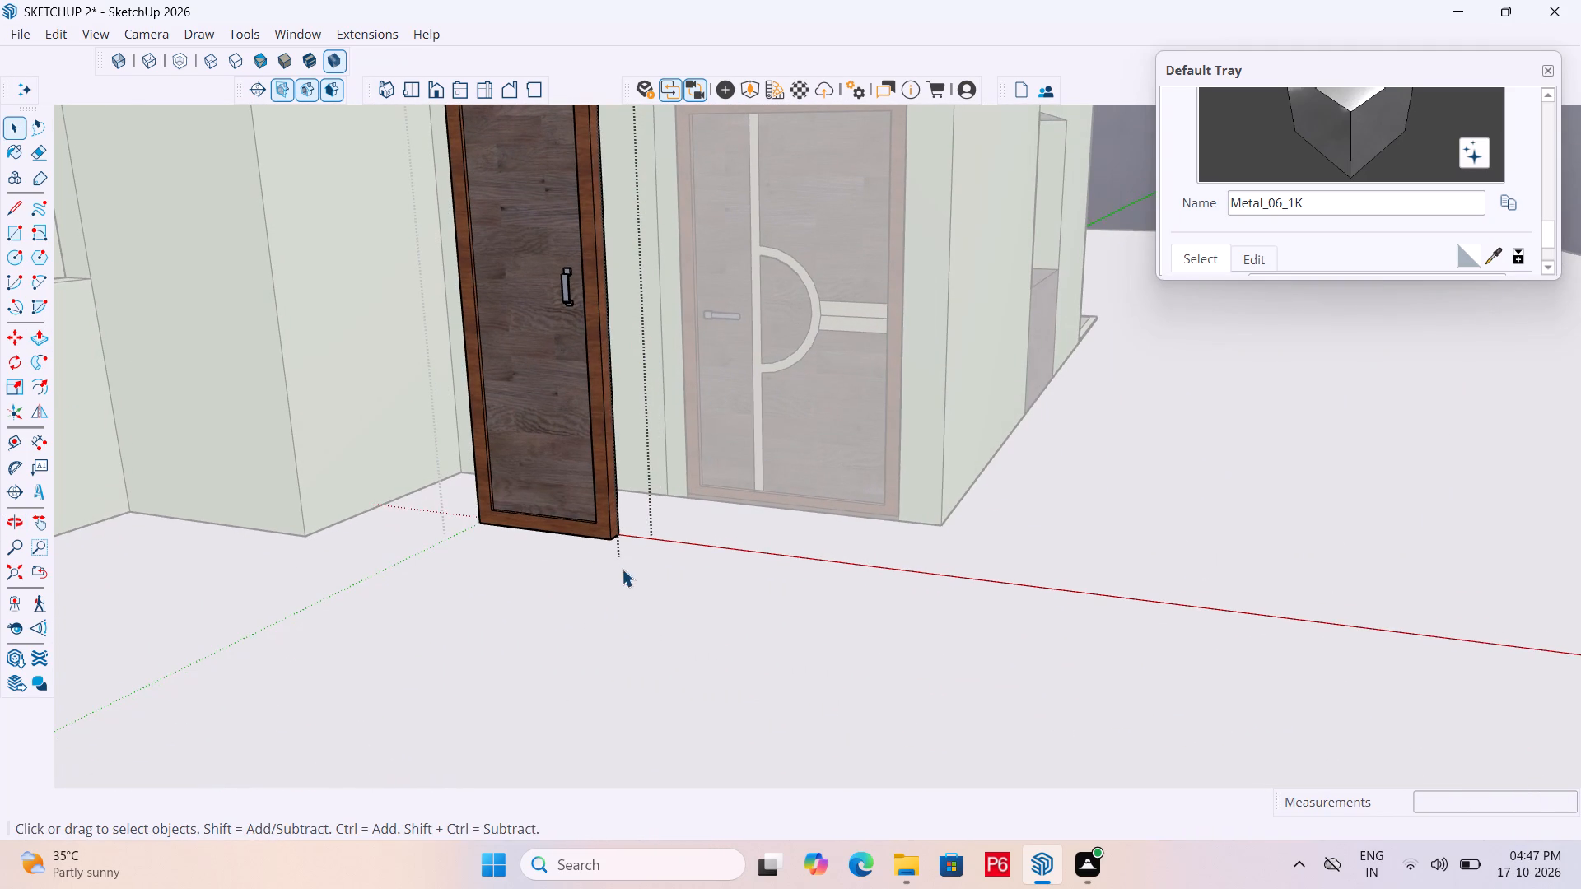
pyautogui.moveTo(837, 590); pyautogui.dragTo(829, 585)
pyautogui.click(1147, 529)
pyautogui.click(1147, 524)
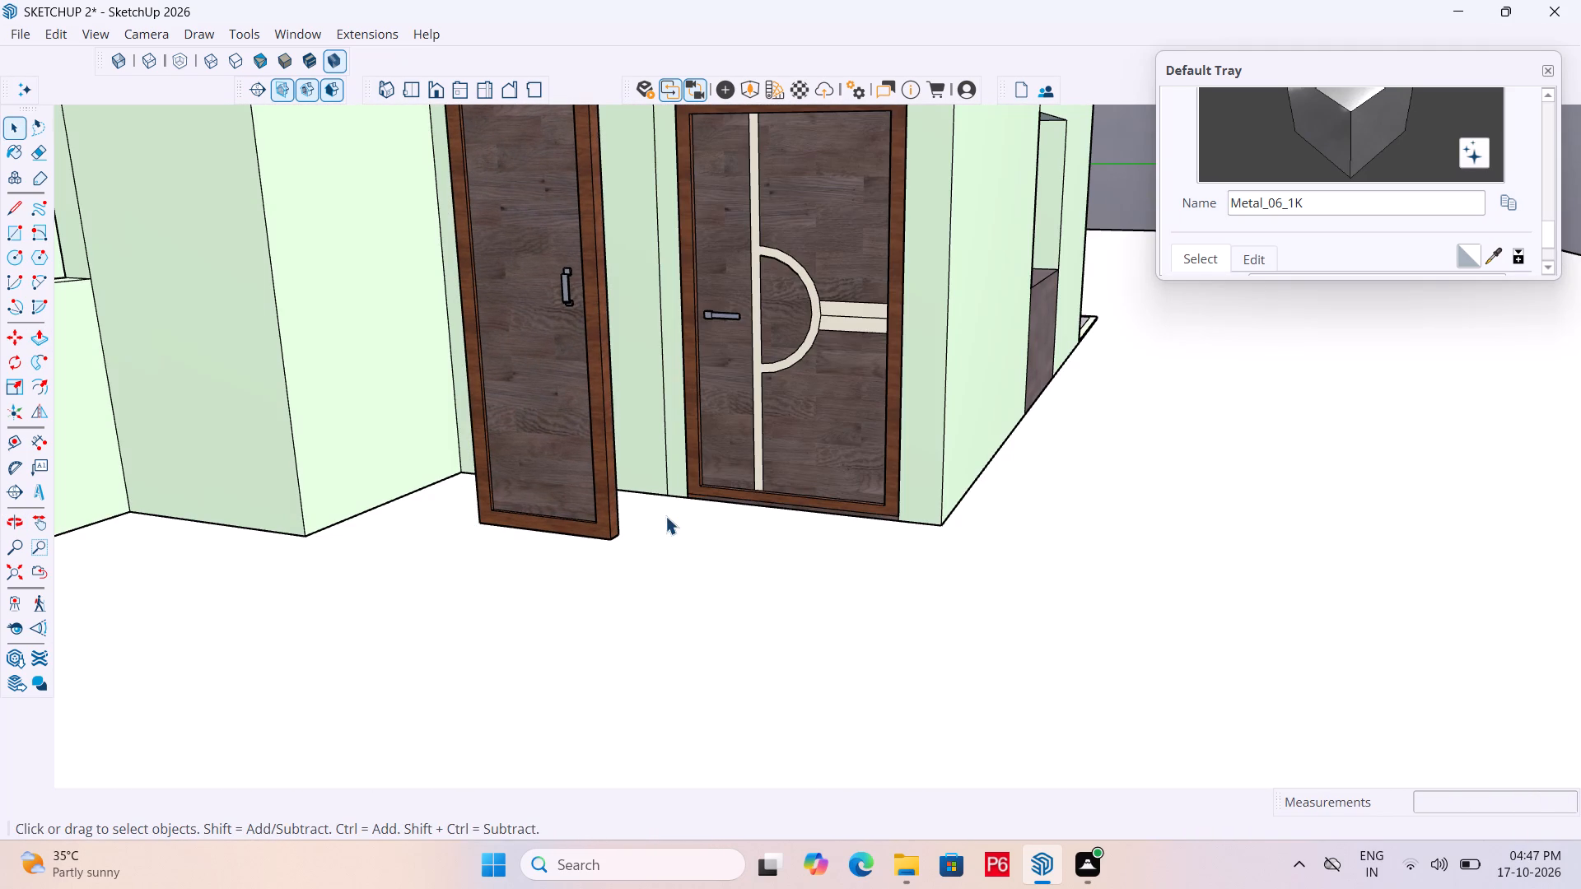
# Move the framed door by its lower front corner from beside the entrance into the kitchen opening behind the low wall.
pyautogui.click(609, 525)
pyautogui.scroll(13, 609, 525)
pyautogui.press('m')
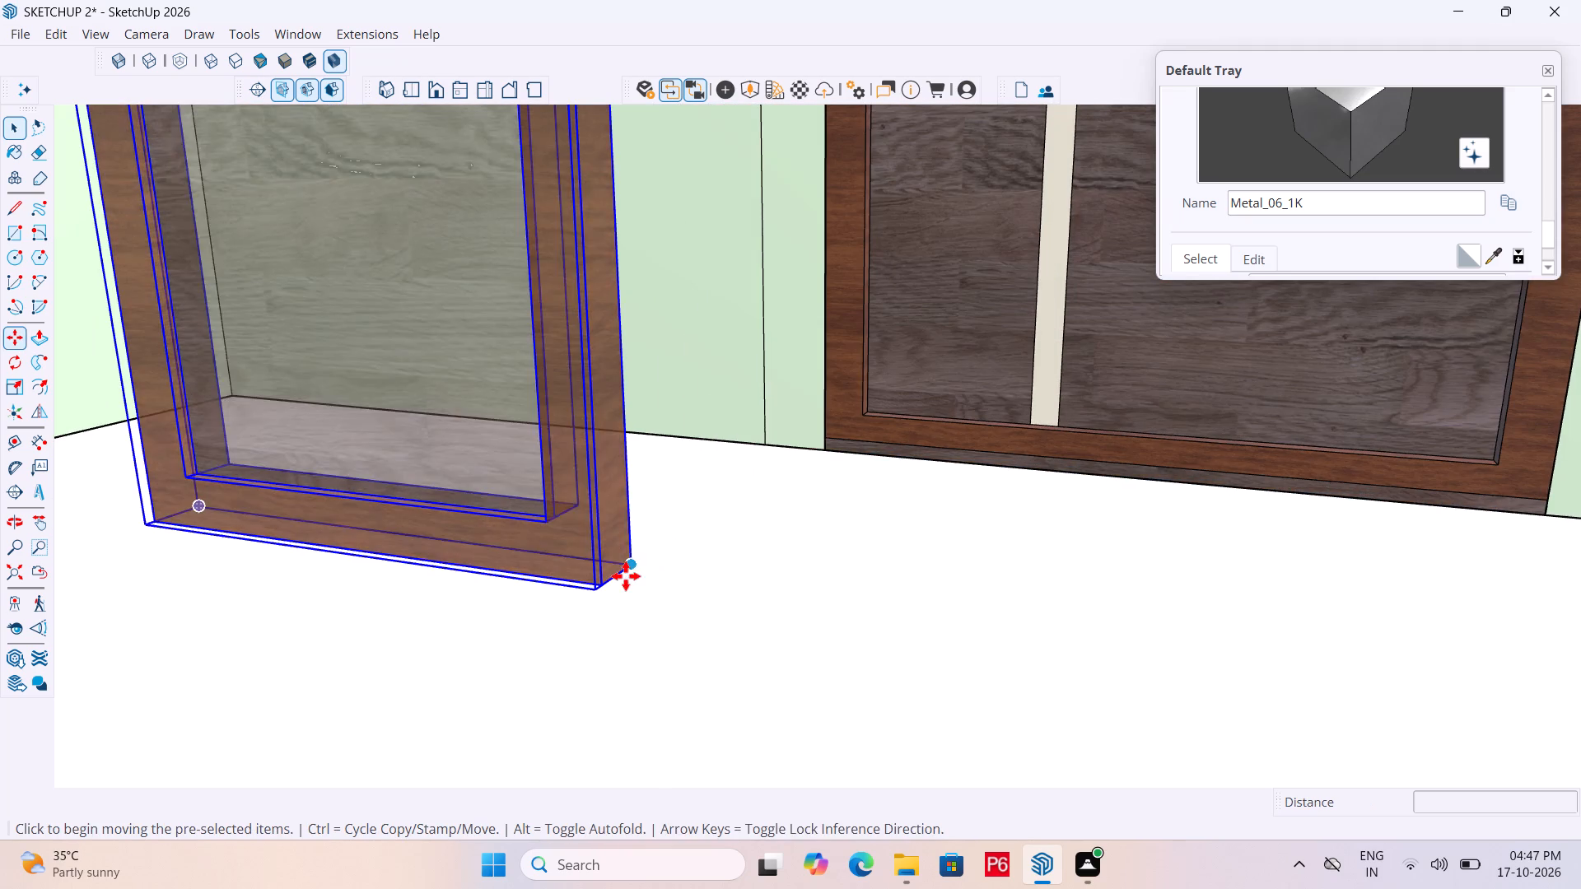
pyautogui.scroll(15, 637, 570)
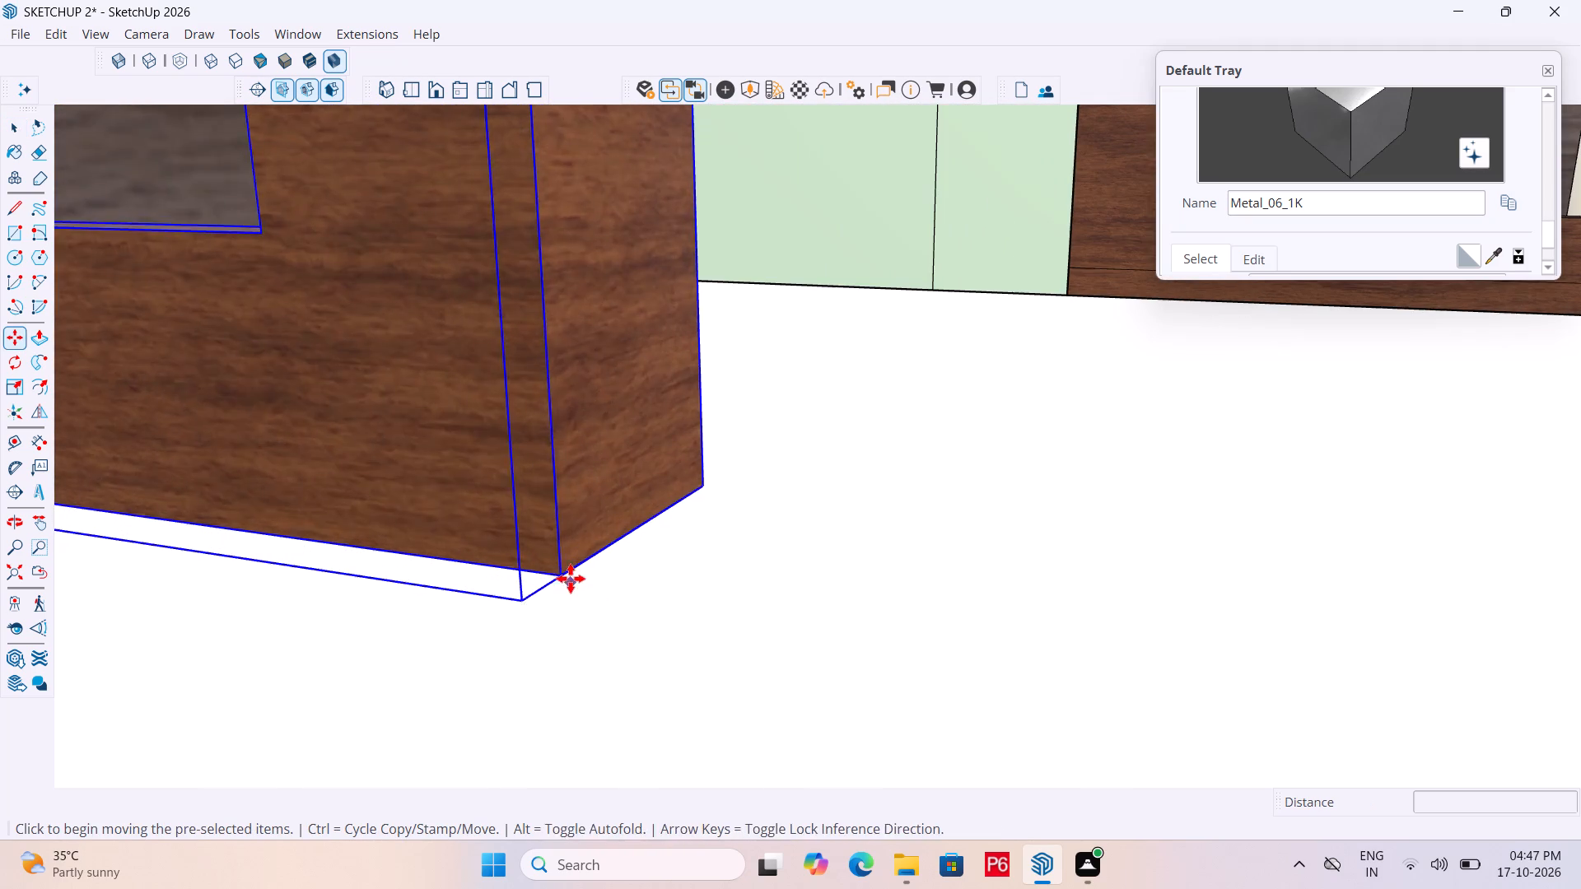
pyautogui.click(567, 573)
pyautogui.scroll(-20, 571, 267)
pyautogui.scroll(-5, 571, 267)
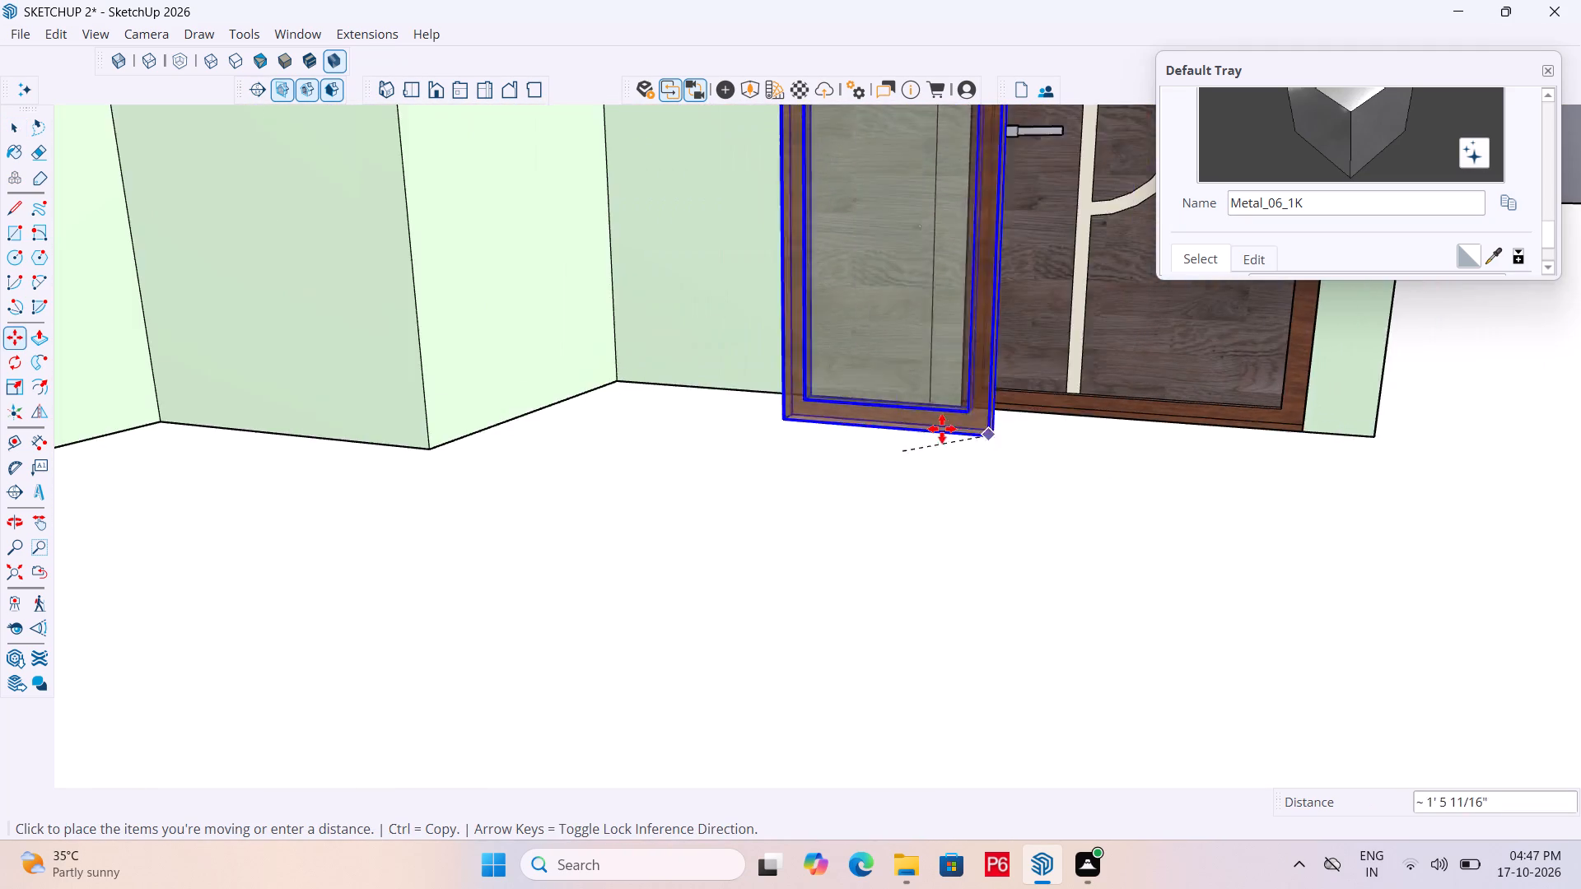
pyautogui.scroll(-7, 847, 441)
pyautogui.scroll(-6, 759, 438)
pyautogui.scroll(7, 300, 110)
pyautogui.scroll(-5, 416, 360)
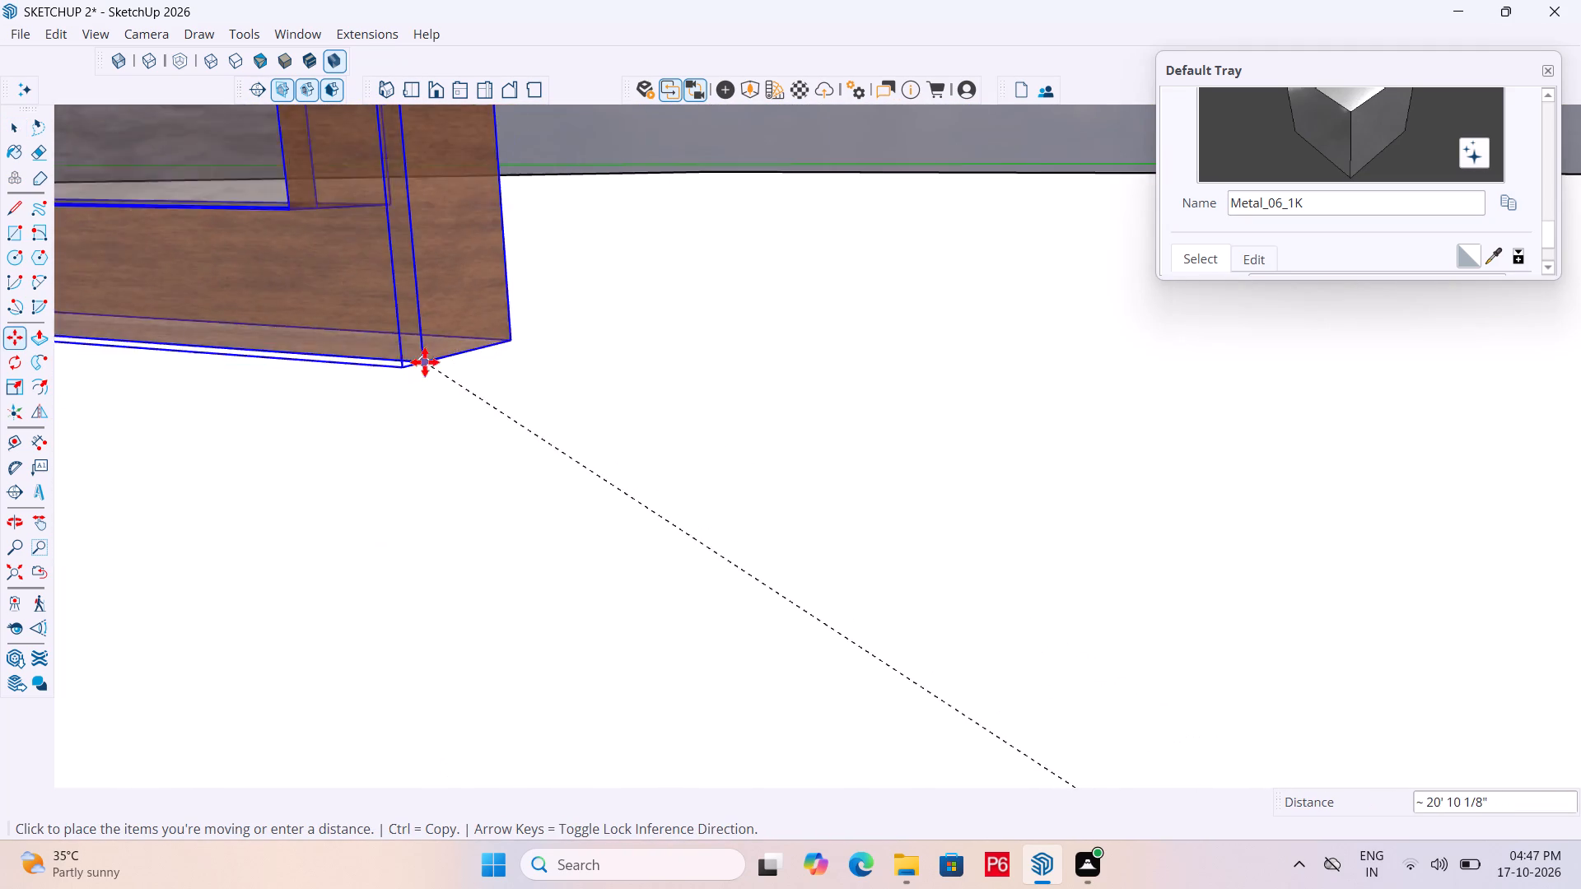
pyautogui.scroll(-11, 425, 362)
pyautogui.scroll(-7, 437, 296)
pyautogui.scroll(-6, 366, 308)
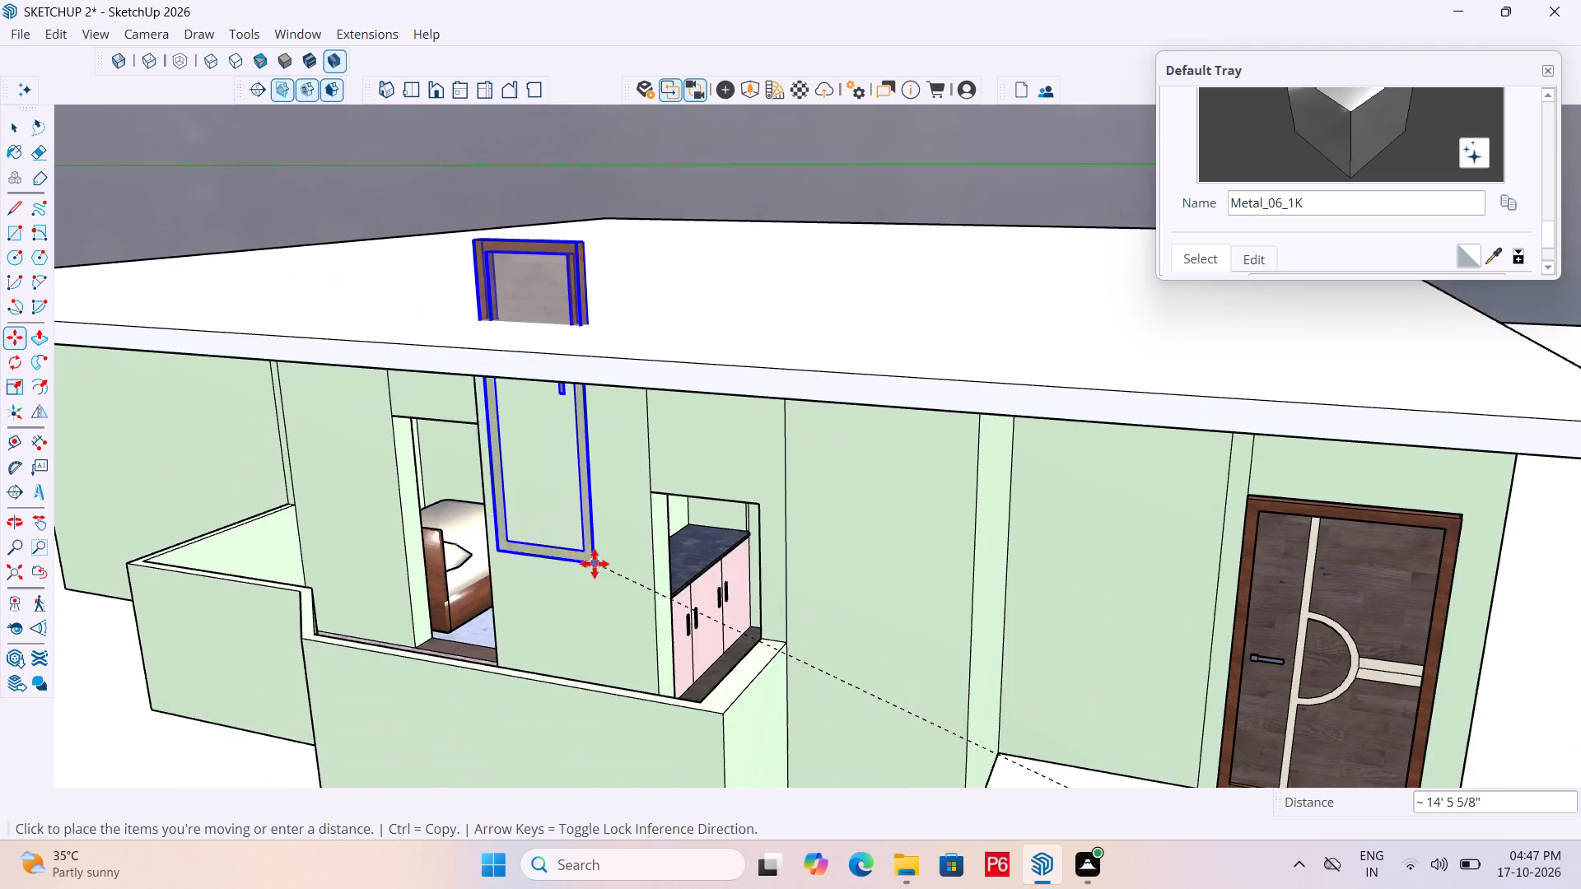
pyautogui.scroll(-5, 471, 554)
pyautogui.moveTo(613, 621); pyautogui.dragTo(673, 705, button='middle')
pyautogui.scroll(12, 673, 705)
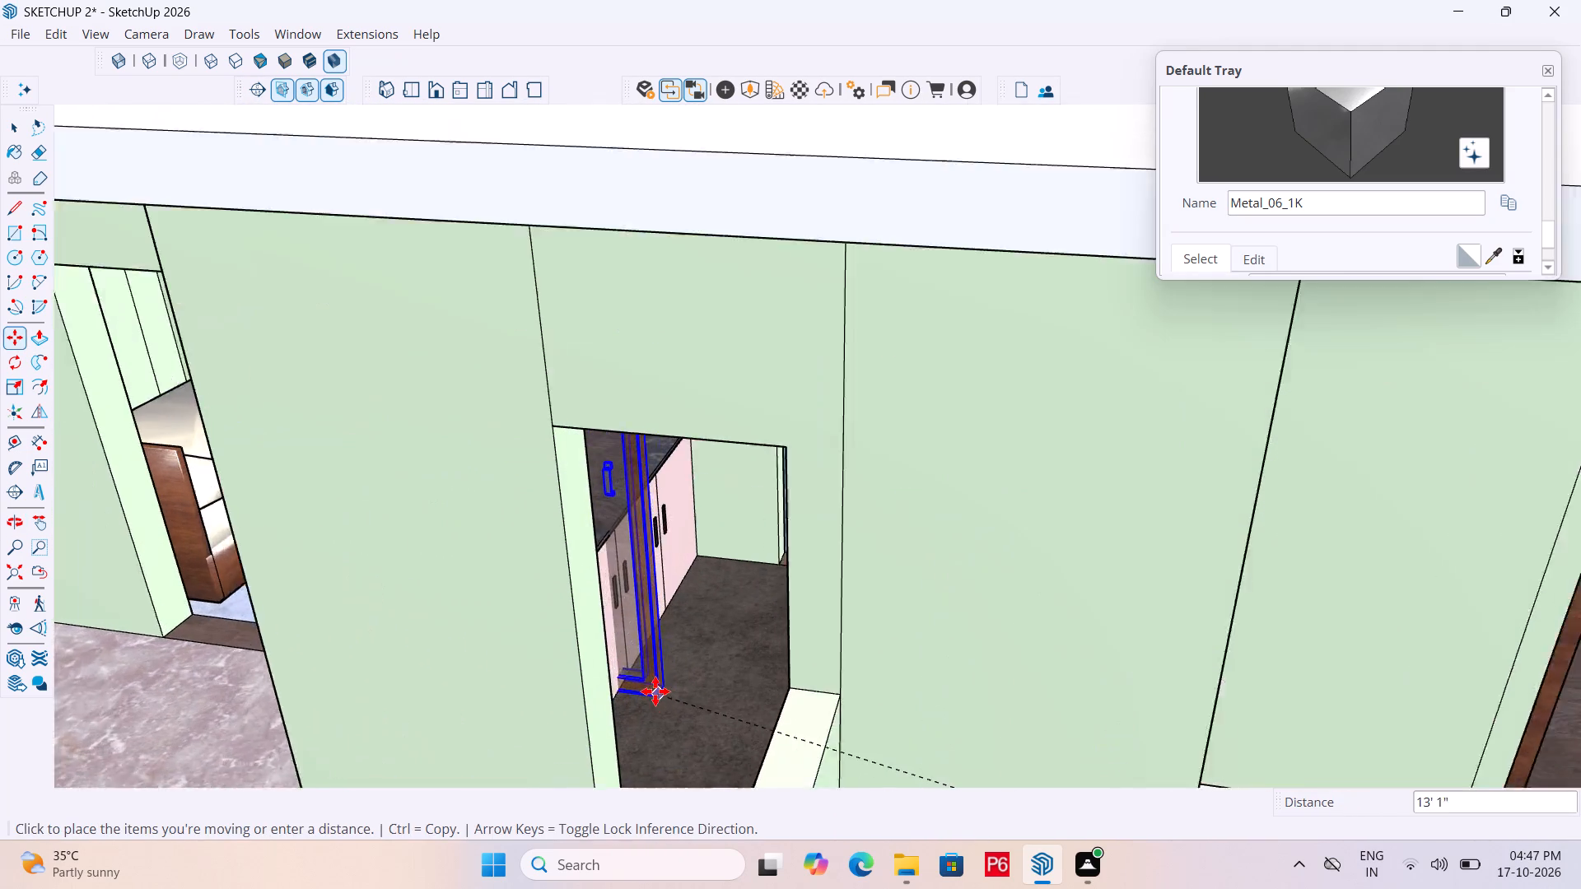
pyautogui.moveTo(649, 695); pyautogui.dragTo(759, 474, button='middle')
pyautogui.scroll(-9, 744, 481)
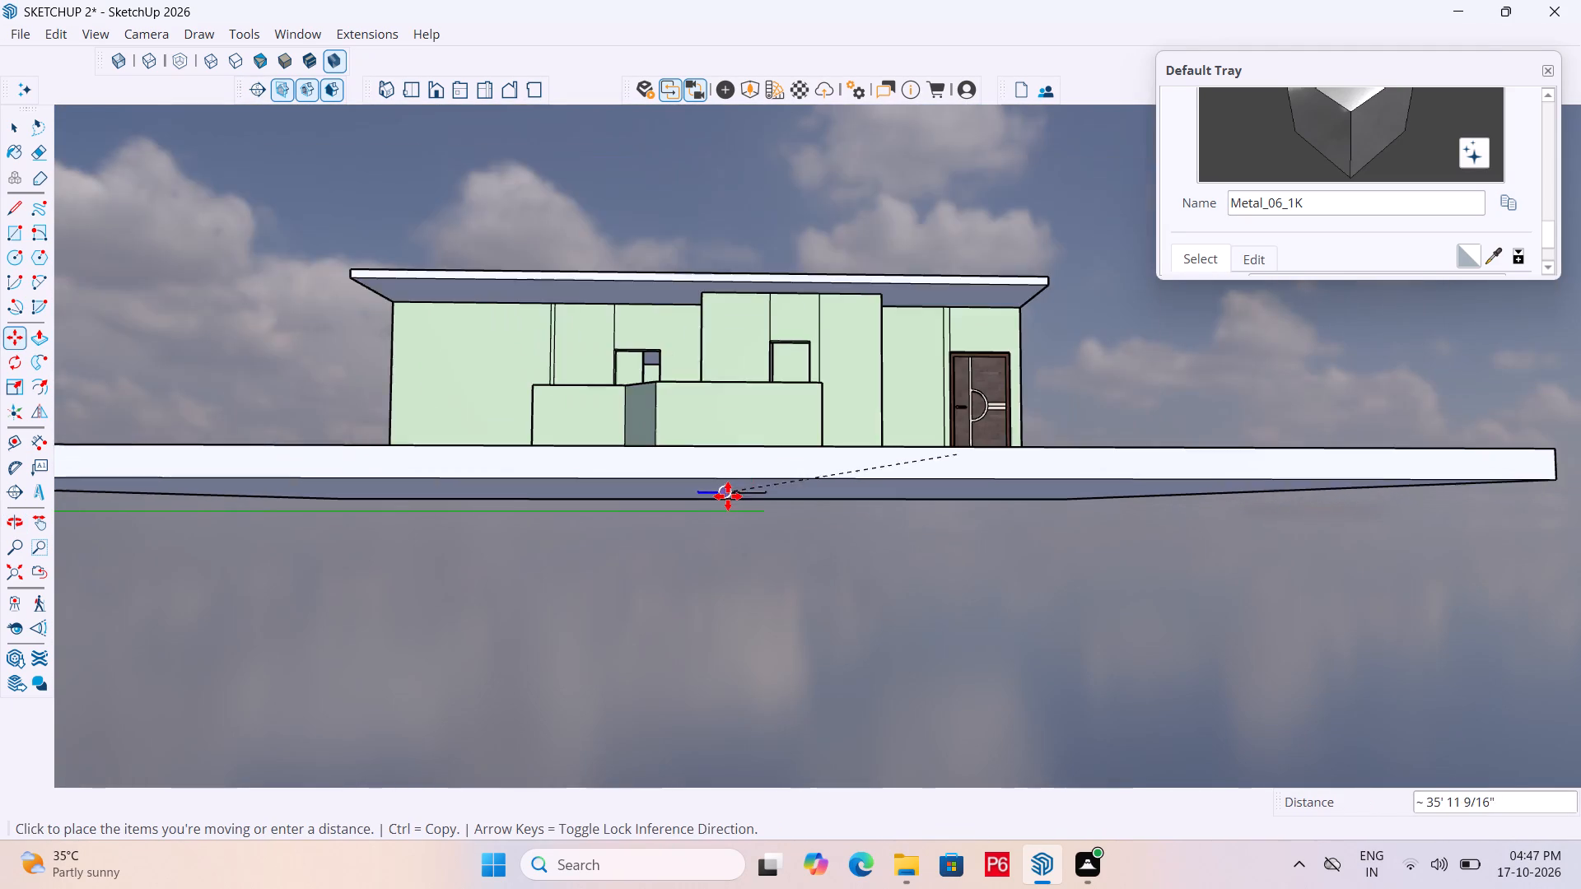
pyautogui.moveTo(775, 449); pyautogui.dragTo(899, 692, button='middle')
pyautogui.scroll(5, 893, 543)
pyautogui.moveTo(879, 581); pyautogui.dragTo(879, 607, button='middle')
pyautogui.scroll(-1, 881, 599)
pyautogui.moveTo(879, 607); pyautogui.dragTo(870, 685, button='middle')
pyautogui.scroll(19, 856, 721)
pyautogui.scroll(1, 811, 623)
pyautogui.click(933, 652)
# Copy the framed door by its lower front corner into the neighbouring opening behind the low wall, about 10' 6" away.
pyautogui.scroll(-8, 786, 569)
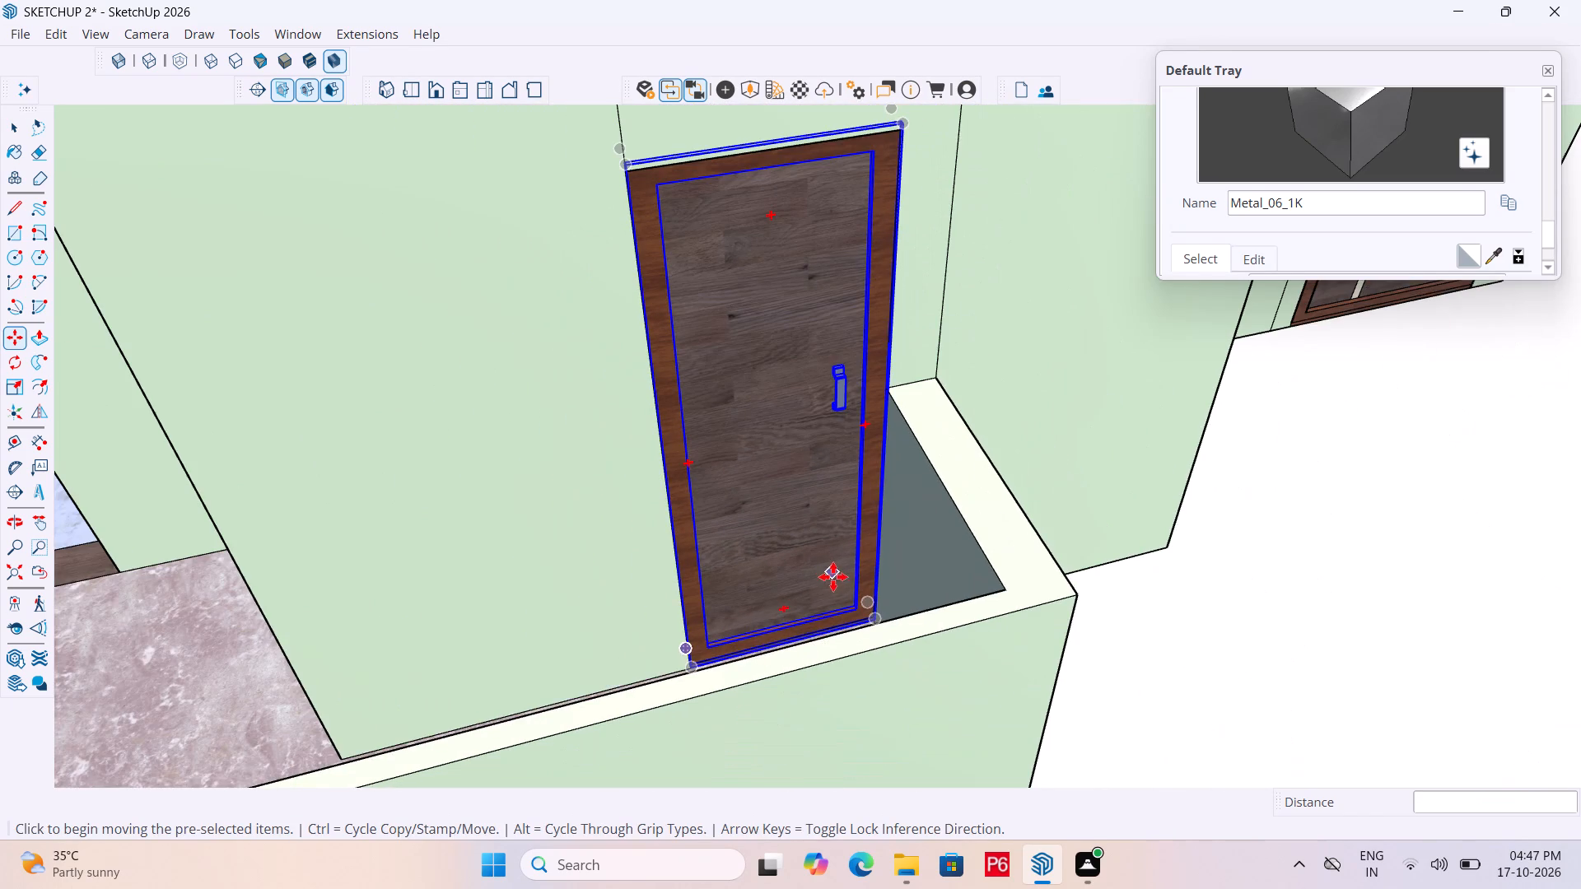
pyautogui.moveTo(769, 600); pyautogui.dragTo(800, 635, button='middle')
pyautogui.scroll(6, 916, 676)
pyautogui.click(901, 631)
pyautogui.scroll(-2, 1103, 435)
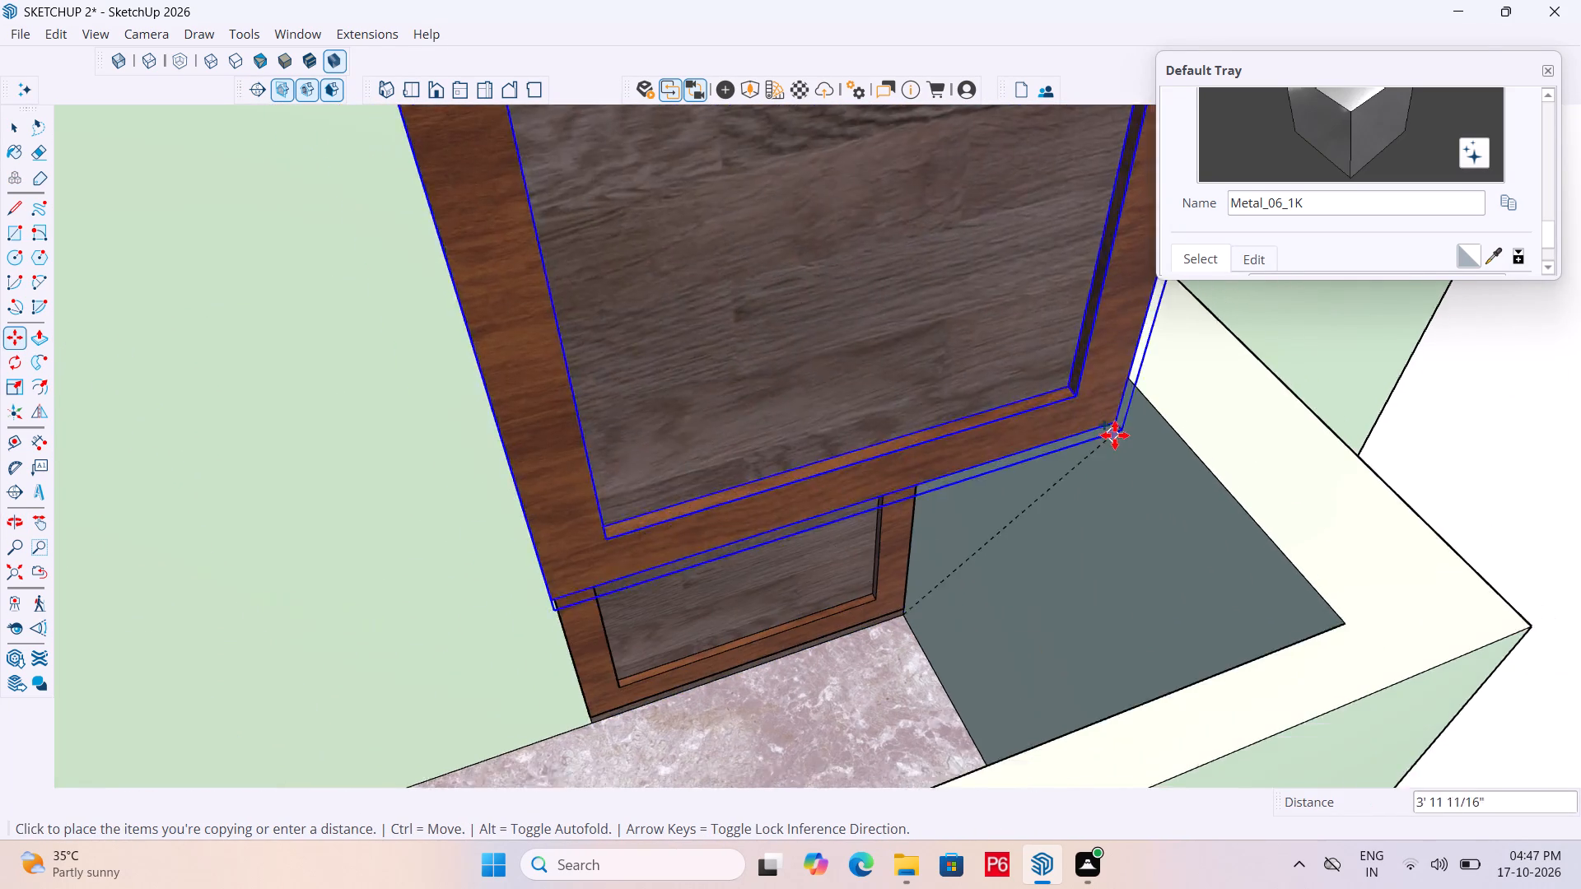
pyautogui.scroll(-5, 1115, 435)
pyautogui.scroll(-7, 1199, 306)
pyautogui.scroll(-1, 1339, 266)
pyautogui.moveTo(548, 476); pyautogui.dragTo(663, 426, button='middle')
pyautogui.scroll(1, 558, 471)
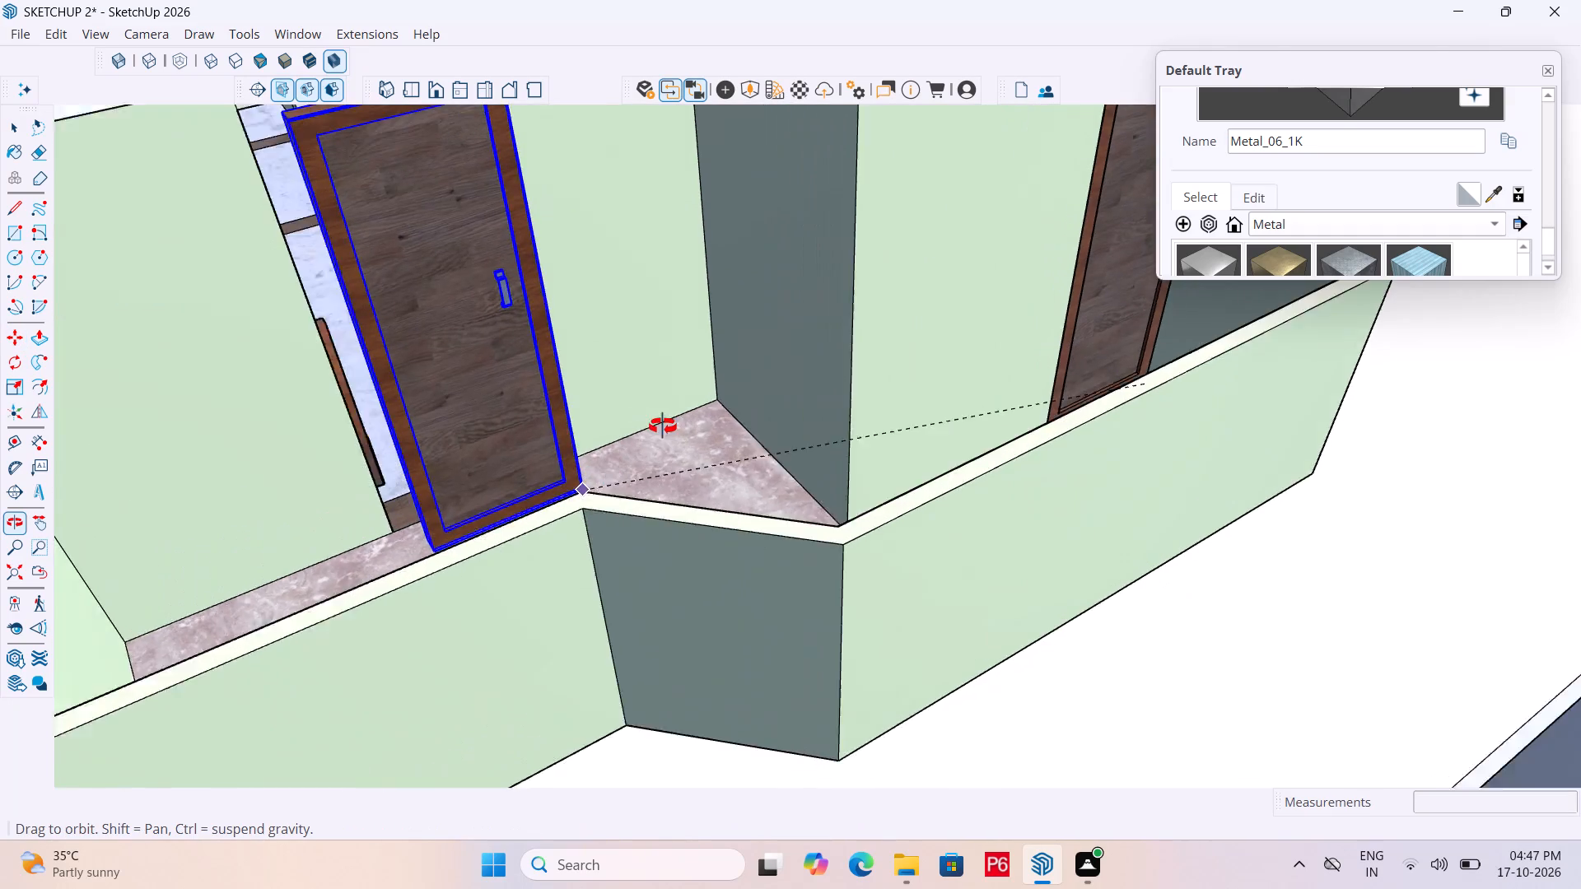
pyautogui.moveTo(663, 426); pyautogui.dragTo(669, 440, button='middle')
pyautogui.scroll(11, 535, 491)
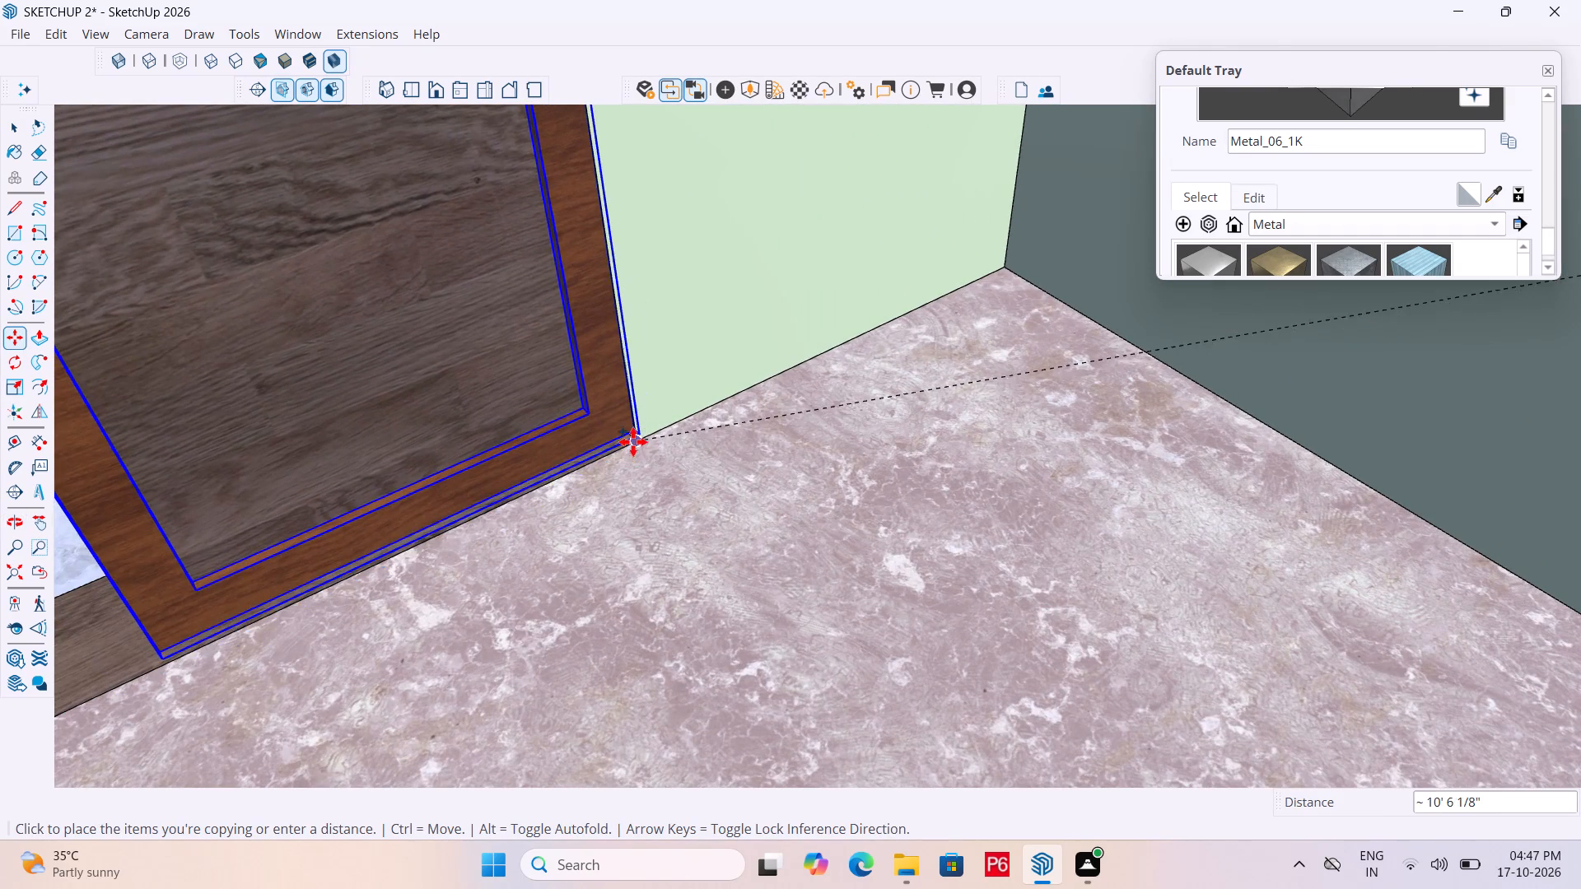
pyautogui.click(633, 442)
# Scale the copied door's width by a red-axis factor of about 1.20 so it fills its opening.
pyautogui.scroll(-7, 758, 419)
pyautogui.moveTo(785, 457); pyautogui.dragTo(659, 425, button='middle')
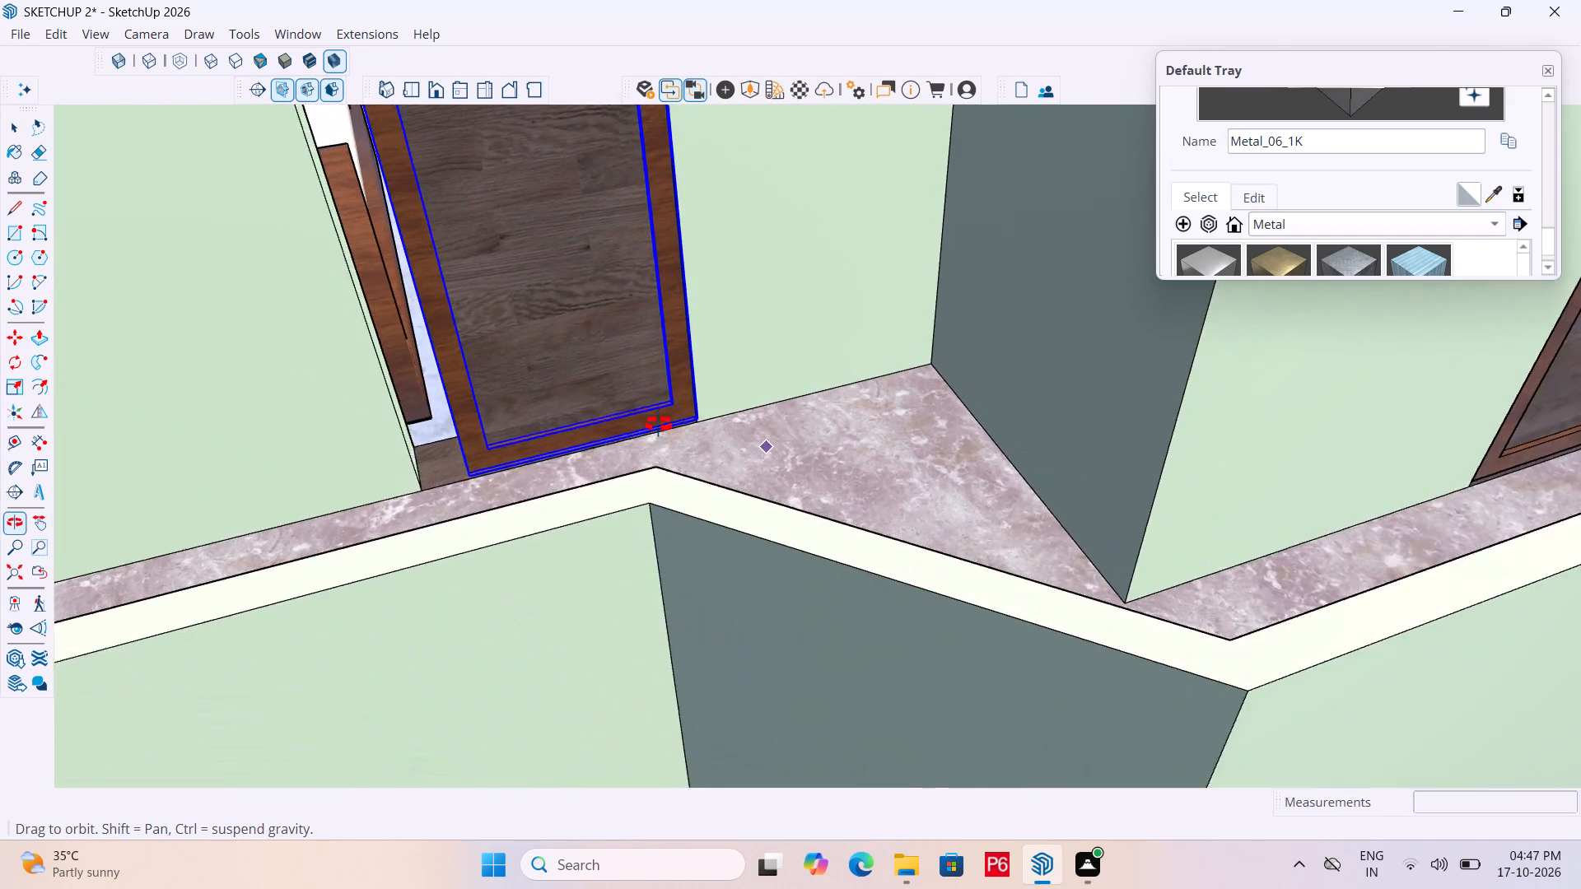
pyautogui.moveTo(659, 425); pyautogui.dragTo(659, 421, button='middle')
pyautogui.scroll(-6, 749, 502)
pyautogui.moveTo(802, 562); pyautogui.dragTo(730, 498, button='middle')
pyautogui.scroll(-5, 800, 585)
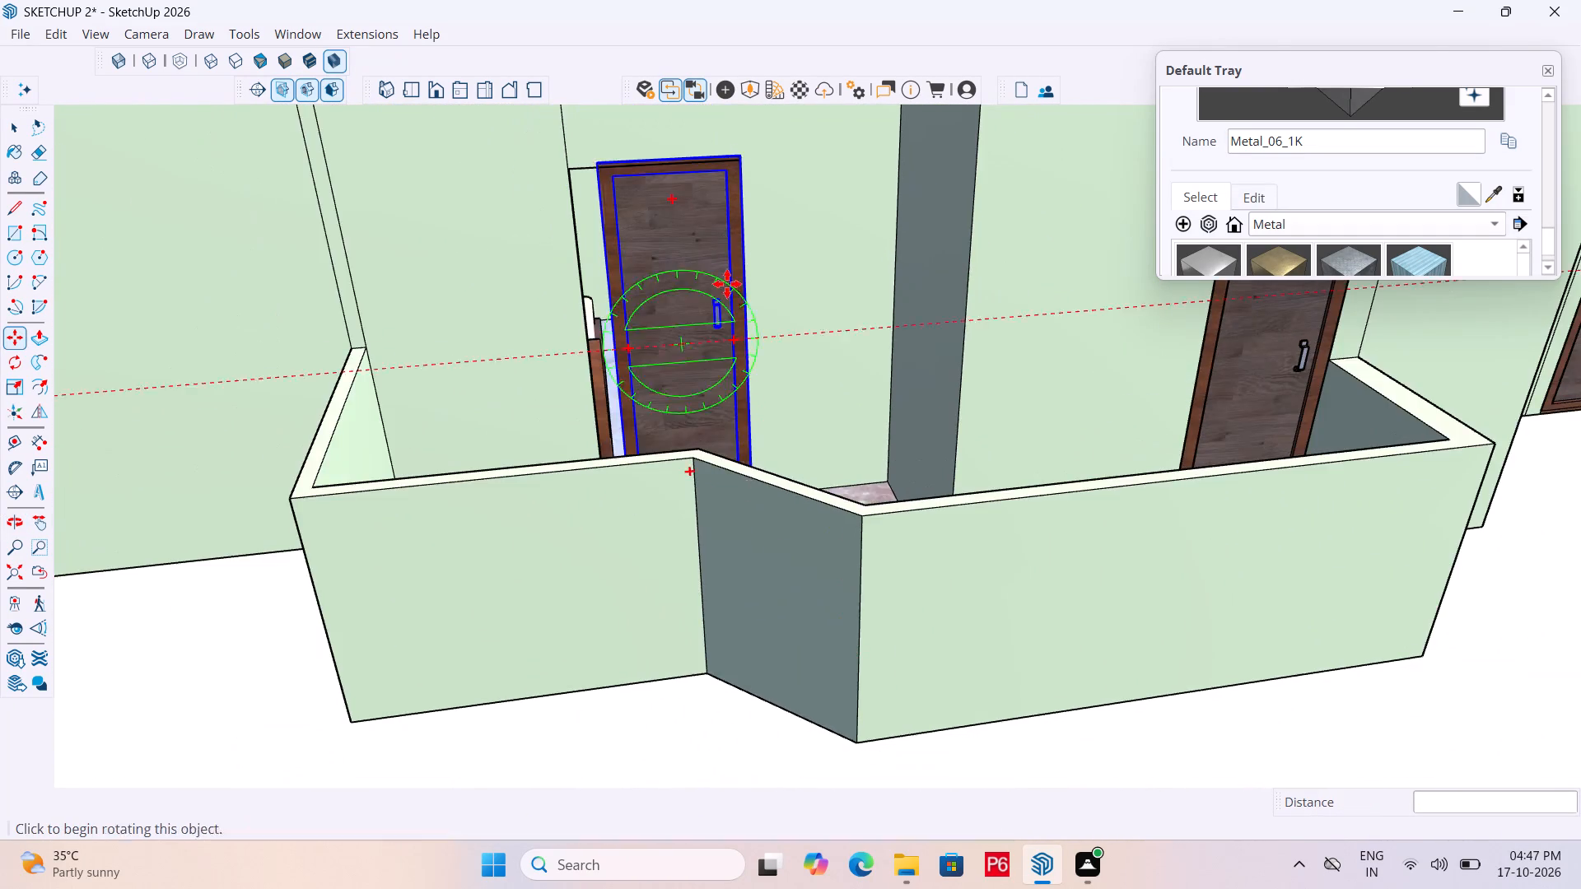
pyautogui.scroll(5, 723, 244)
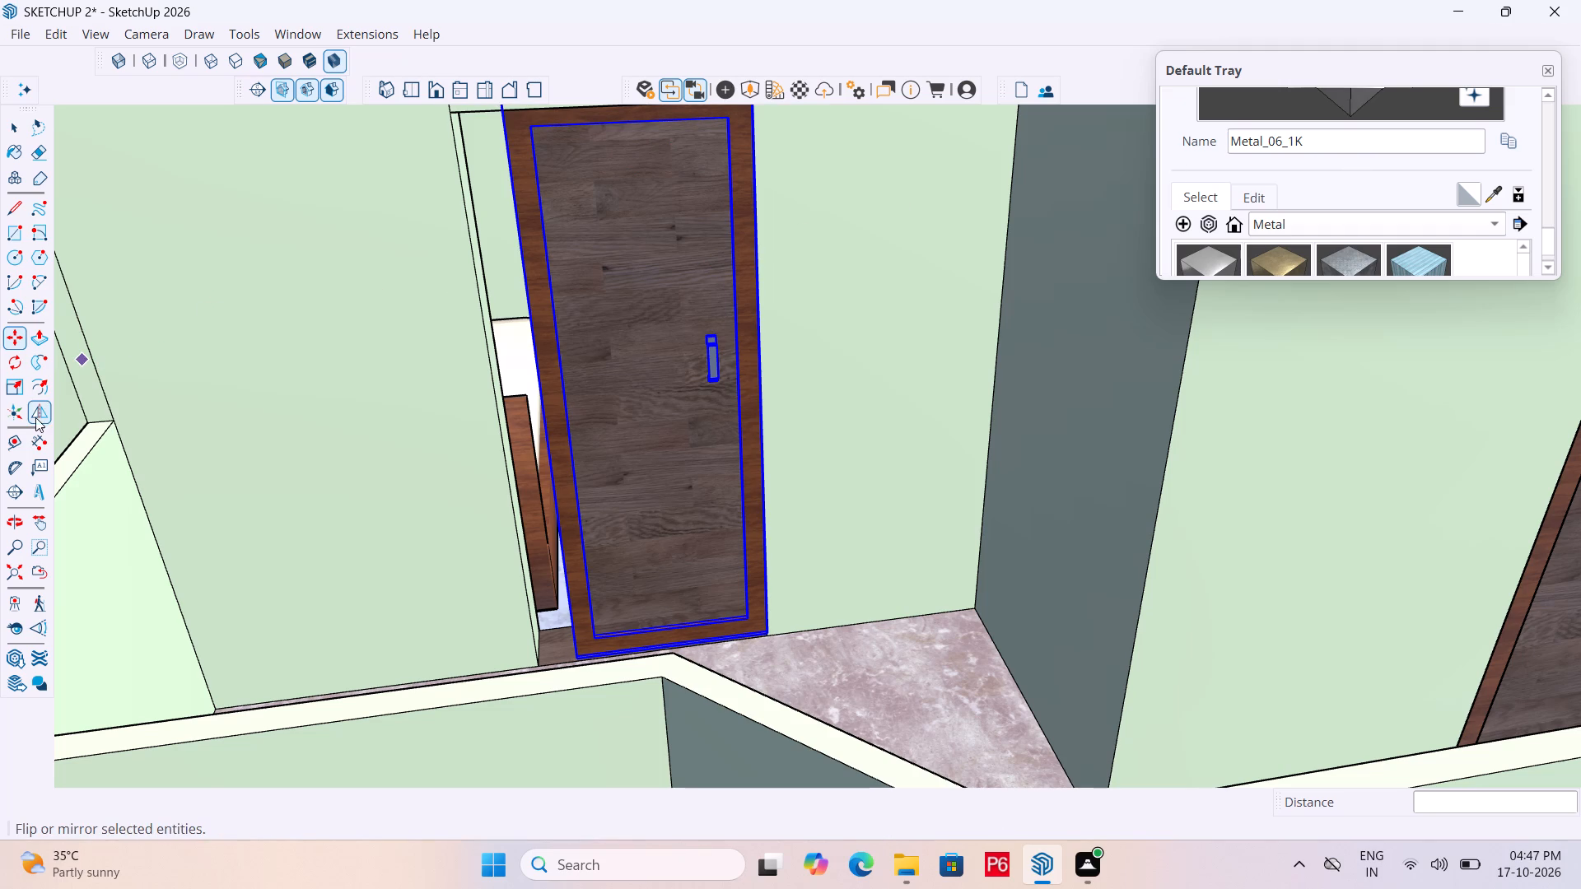
pyautogui.click(14, 385)
pyautogui.scroll(5, 533, 422)
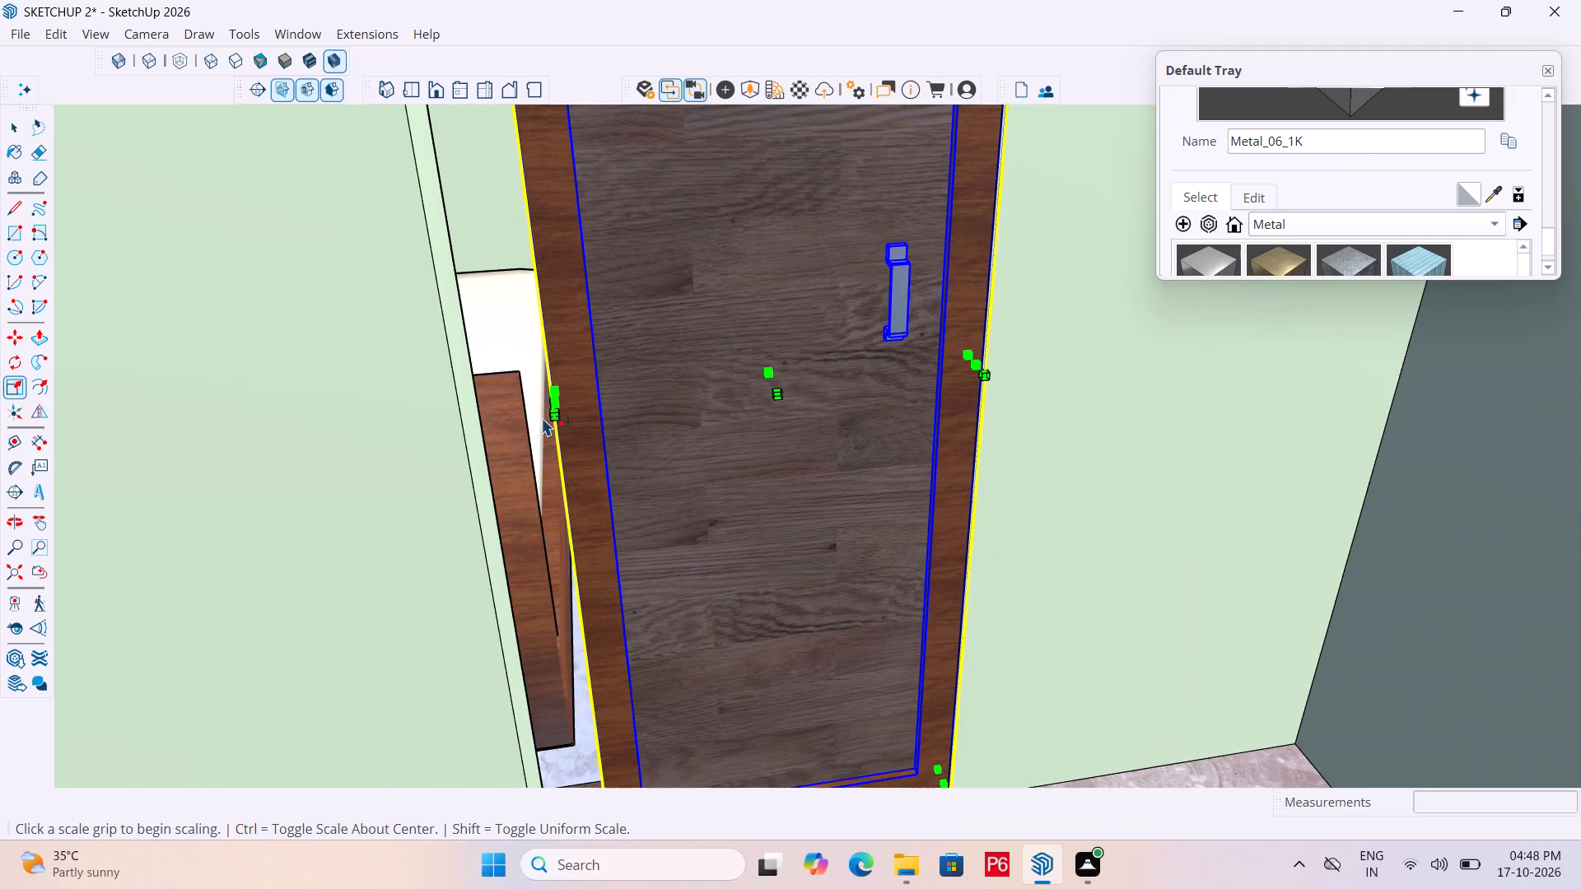
pyautogui.moveTo(593, 423); pyautogui.dragTo(378, 383, button='middle')
pyautogui.scroll(5, 552, 316)
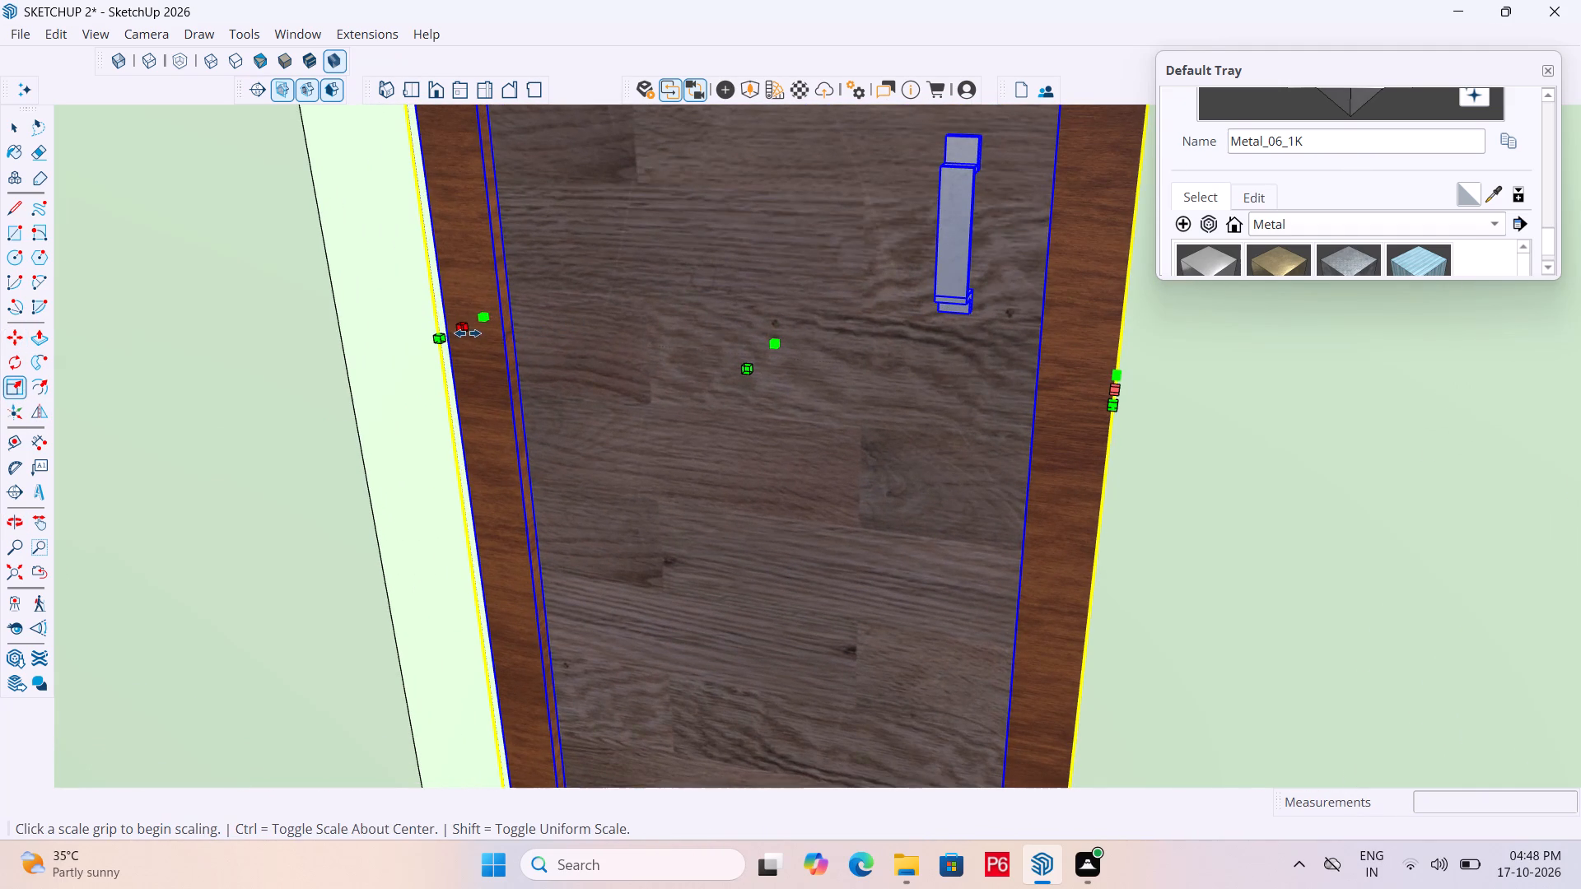
pyautogui.click(468, 333)
pyautogui.click(356, 292)
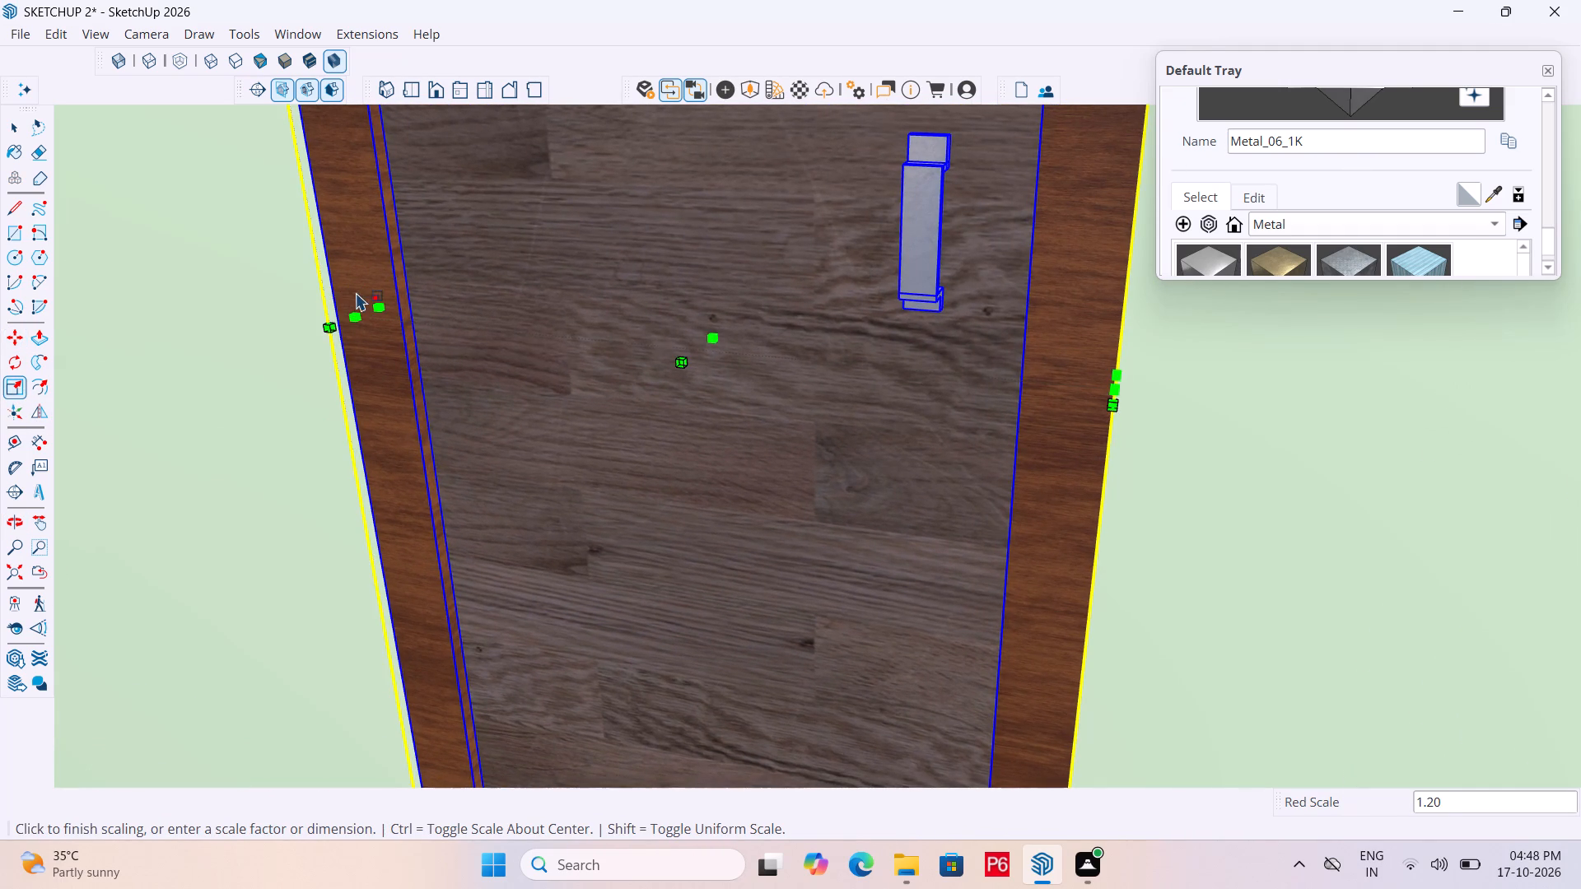
pyautogui.scroll(-8, 683, 219)
pyautogui.scroll(-6, 763, 211)
pyautogui.press('space')
pyautogui.click(222, 147)
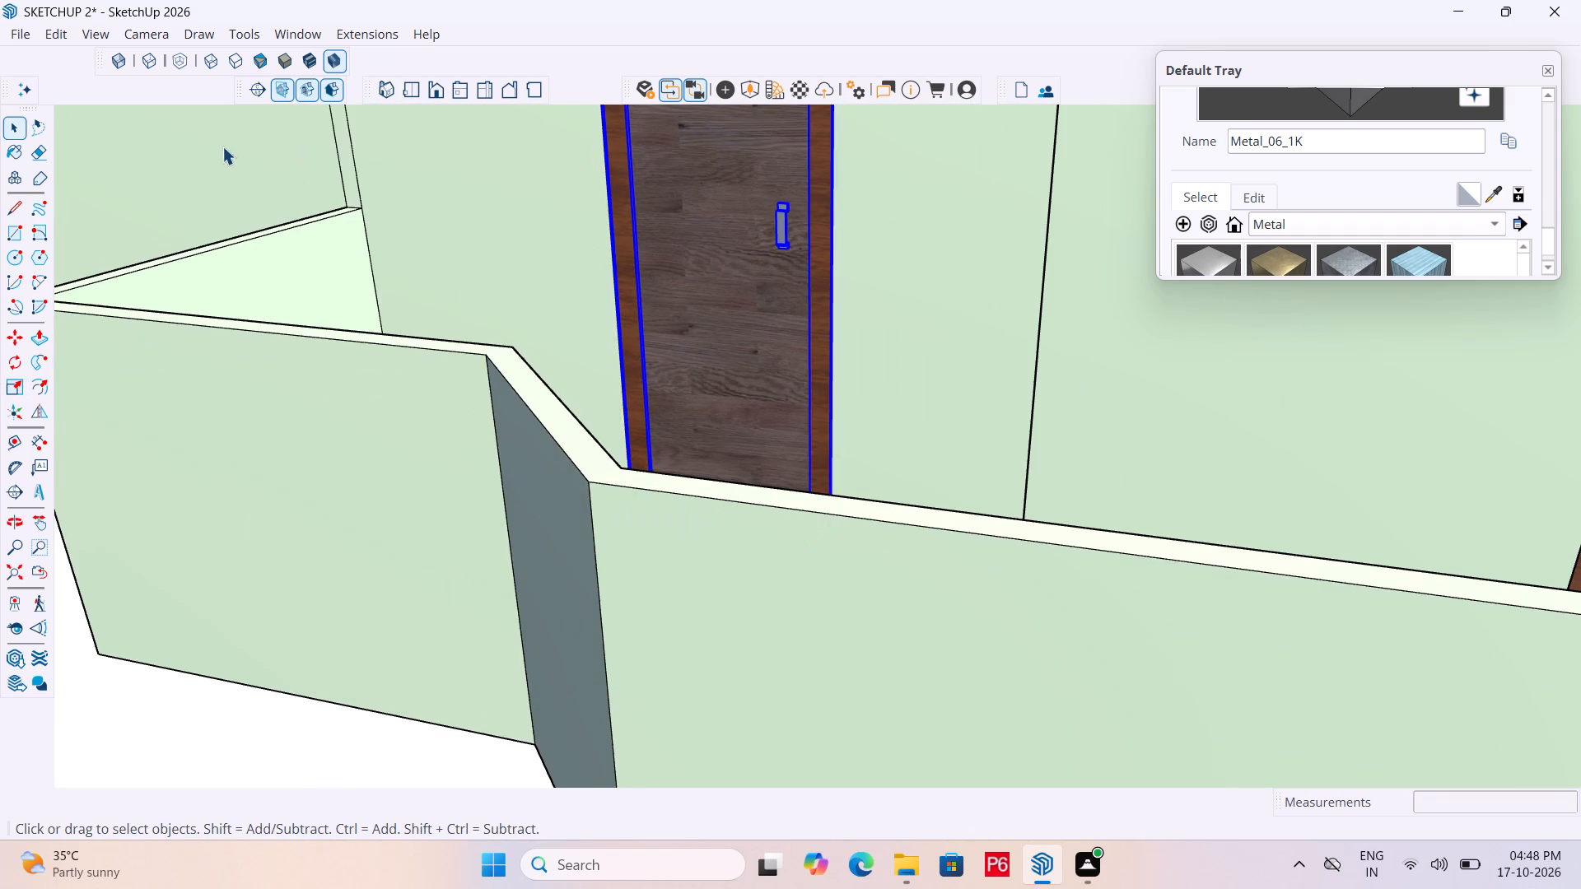
# Clear the selection and save the model.
pyautogui.scroll(-6, 546, 212)
pyautogui.scroll(-5, 651, 244)
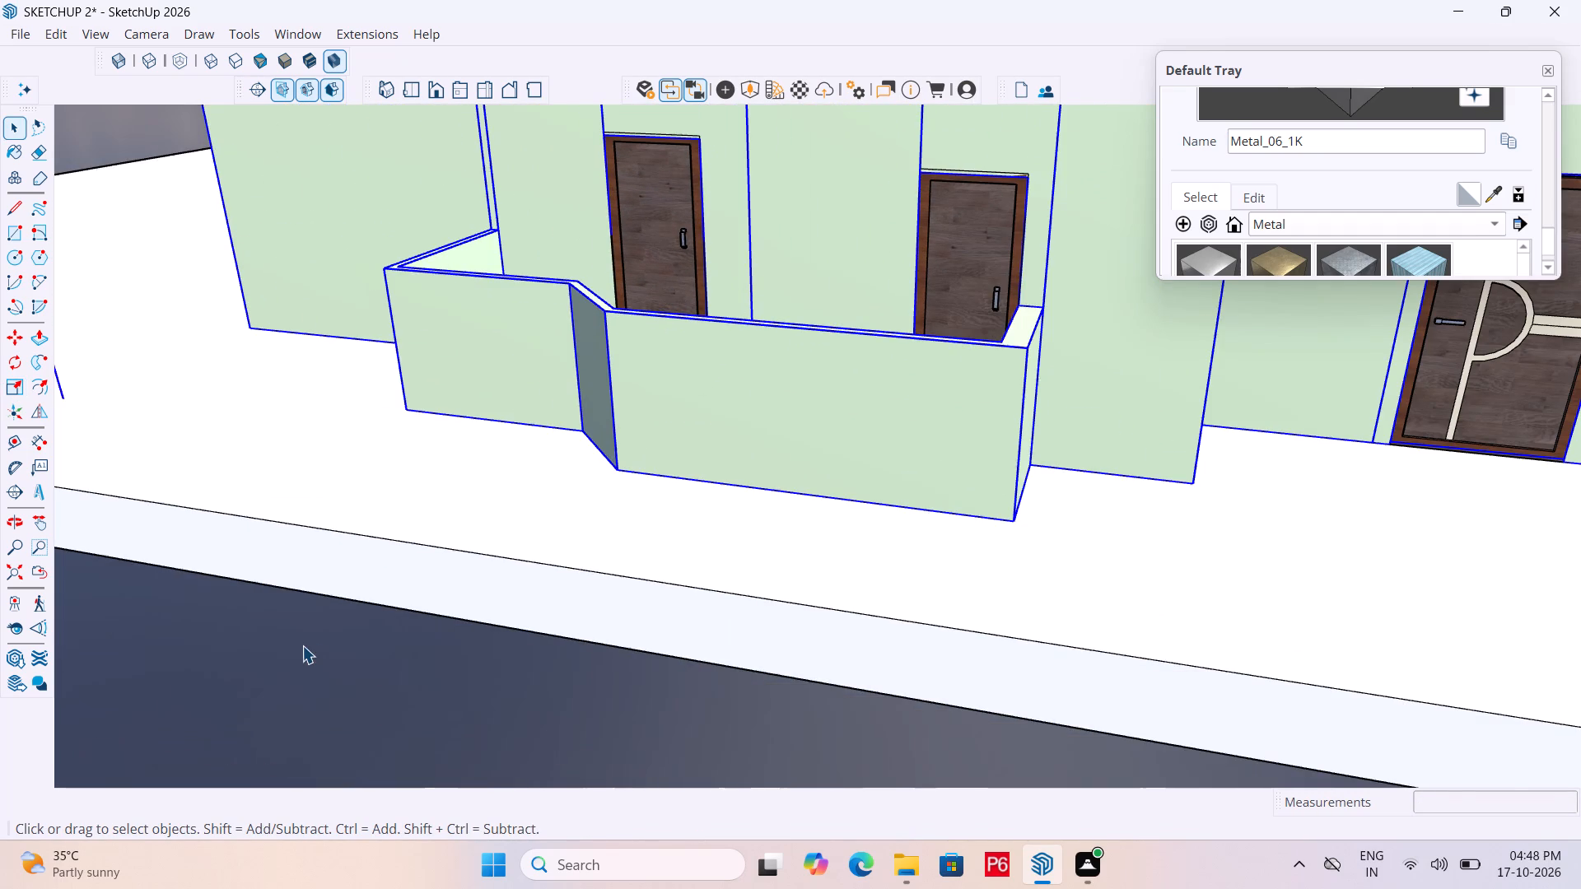
pyautogui.doubleClick(302, 645)
pyautogui.hotkey('ctrl', 's')
pyautogui.hotkey('ctrl', 's')
pyautogui.hotkey('ctrl', 's')
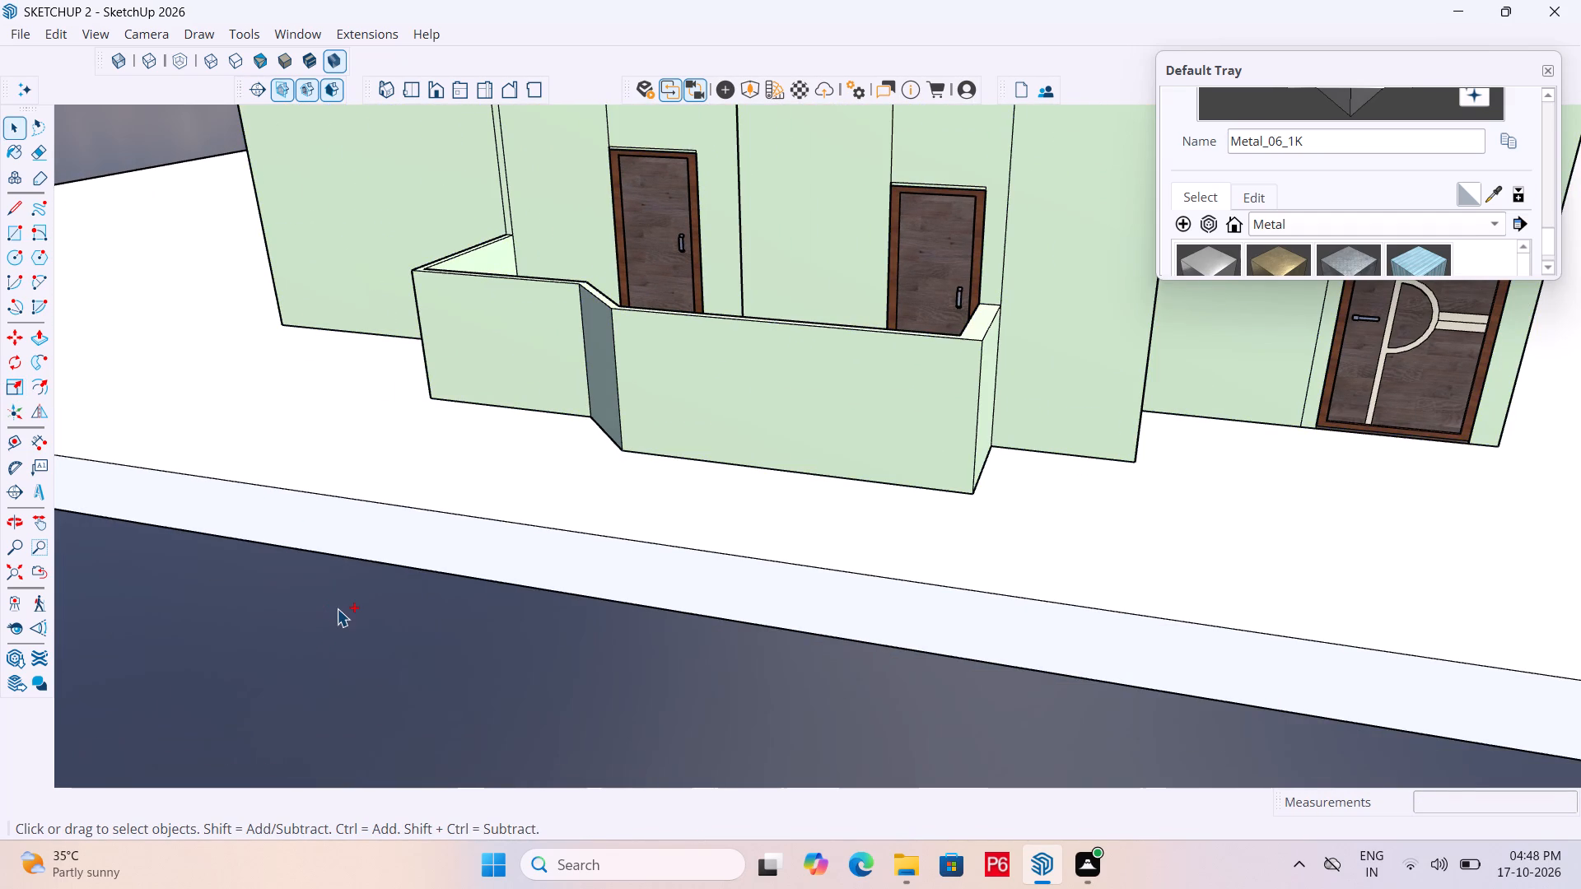
pyautogui.hotkey('ctrl', 's')
pyautogui.hotkey('ctrl', 's')
pyautogui.hotkey('ctrl', 's')
pyautogui.hotkey('ctrl', 's')
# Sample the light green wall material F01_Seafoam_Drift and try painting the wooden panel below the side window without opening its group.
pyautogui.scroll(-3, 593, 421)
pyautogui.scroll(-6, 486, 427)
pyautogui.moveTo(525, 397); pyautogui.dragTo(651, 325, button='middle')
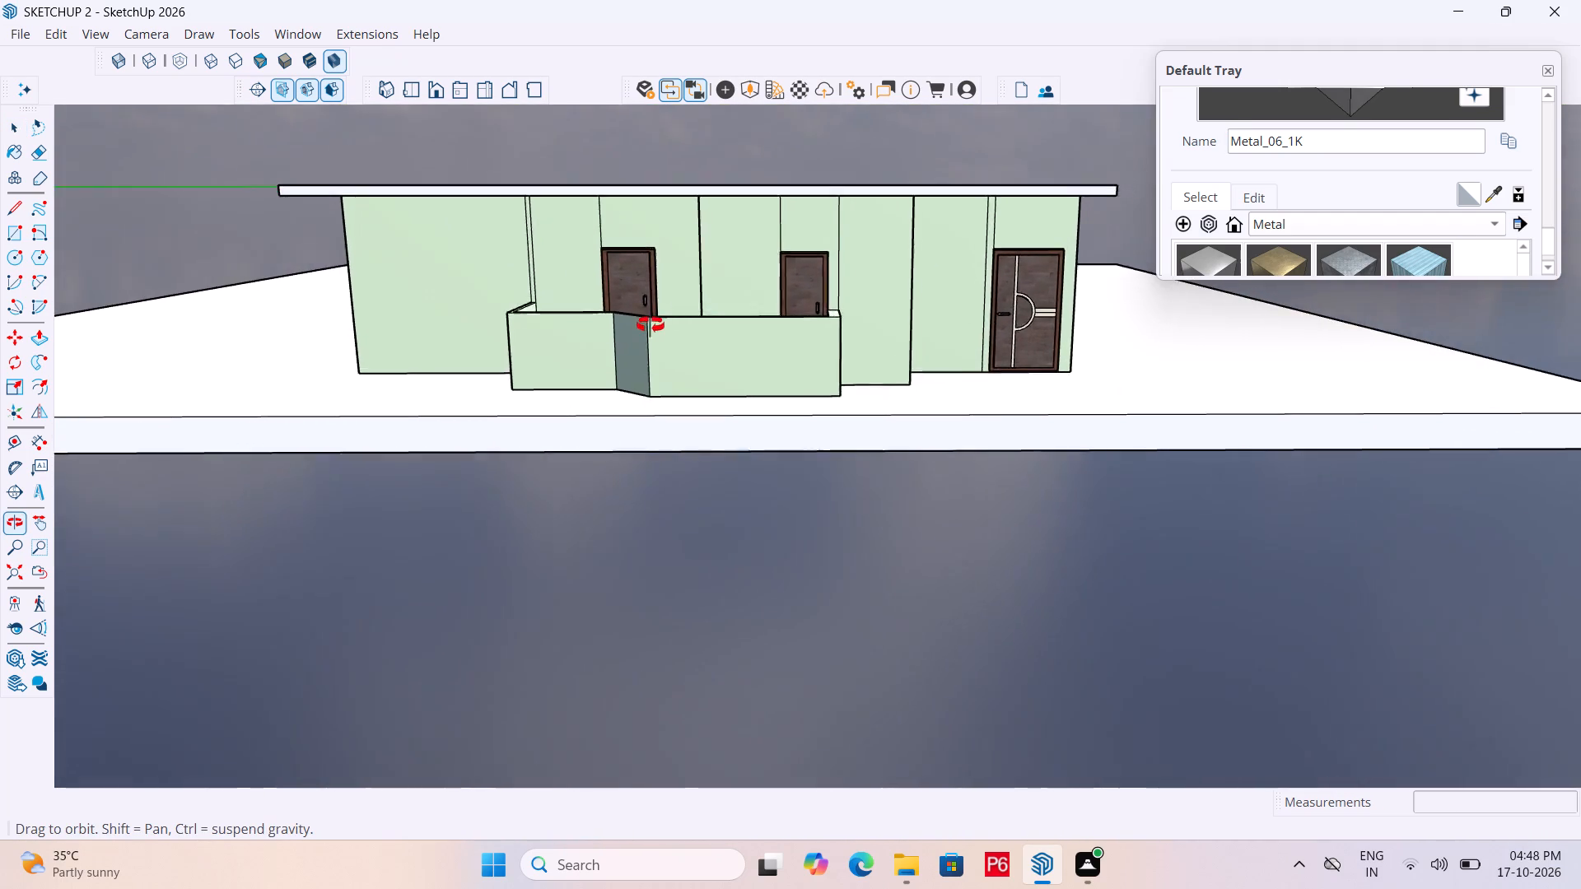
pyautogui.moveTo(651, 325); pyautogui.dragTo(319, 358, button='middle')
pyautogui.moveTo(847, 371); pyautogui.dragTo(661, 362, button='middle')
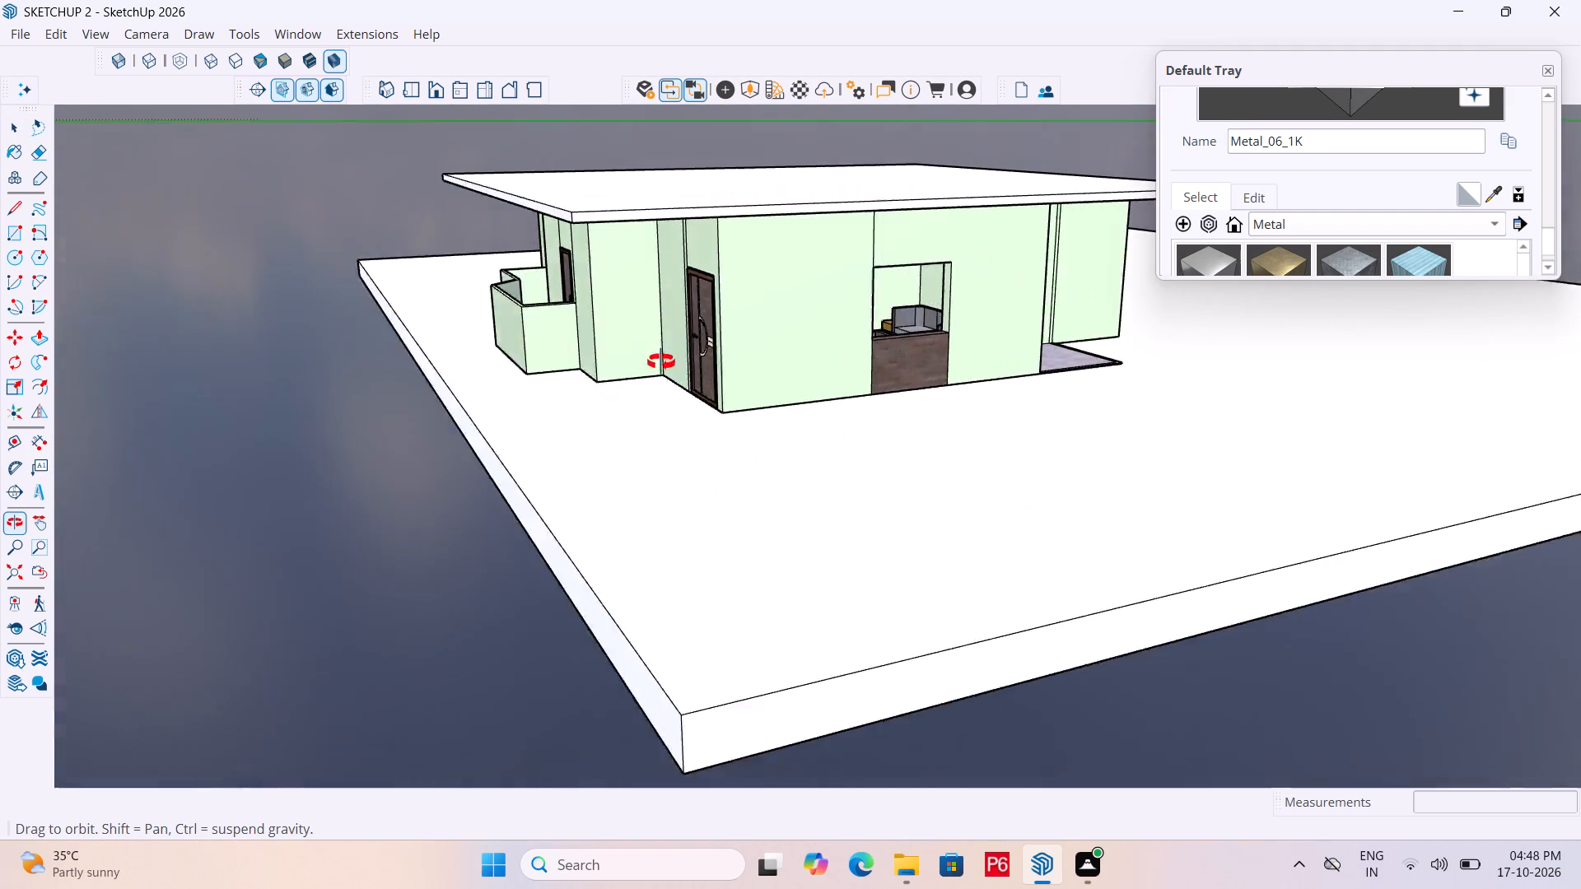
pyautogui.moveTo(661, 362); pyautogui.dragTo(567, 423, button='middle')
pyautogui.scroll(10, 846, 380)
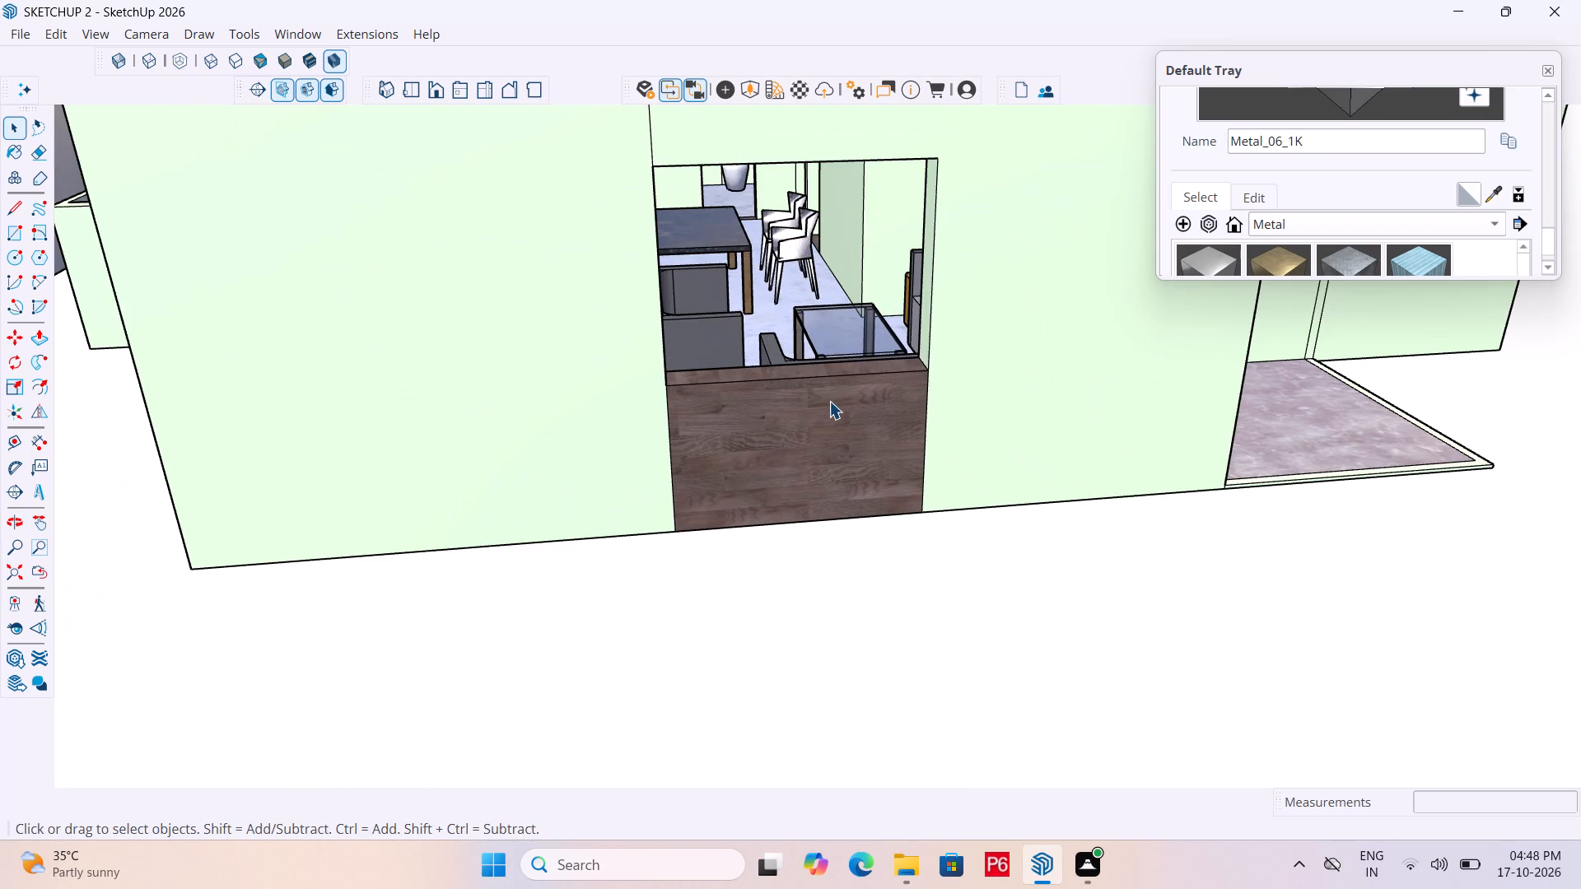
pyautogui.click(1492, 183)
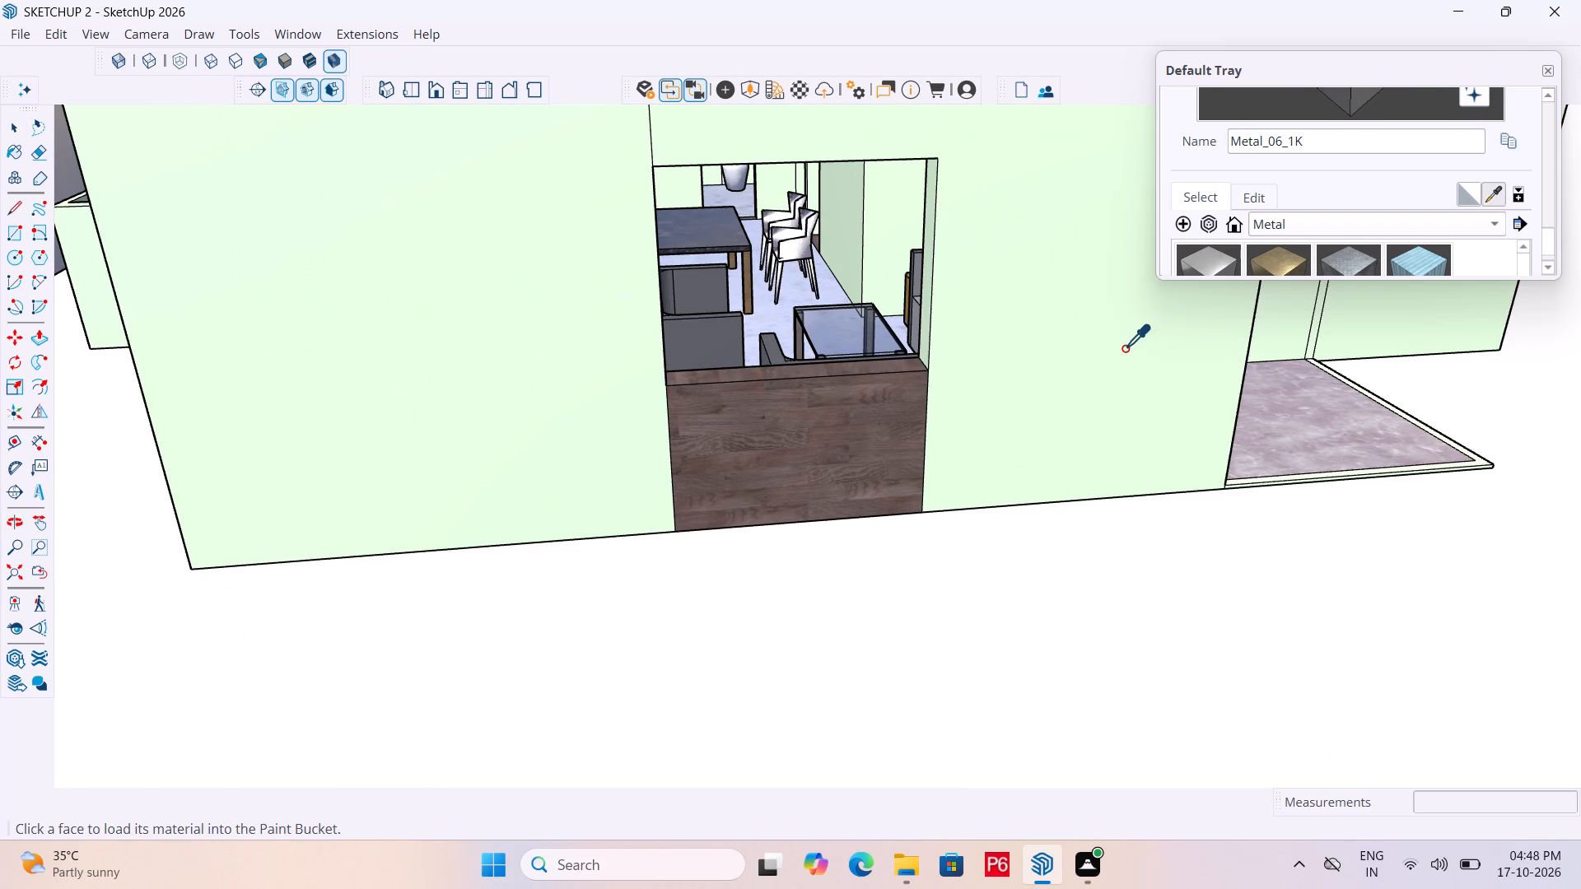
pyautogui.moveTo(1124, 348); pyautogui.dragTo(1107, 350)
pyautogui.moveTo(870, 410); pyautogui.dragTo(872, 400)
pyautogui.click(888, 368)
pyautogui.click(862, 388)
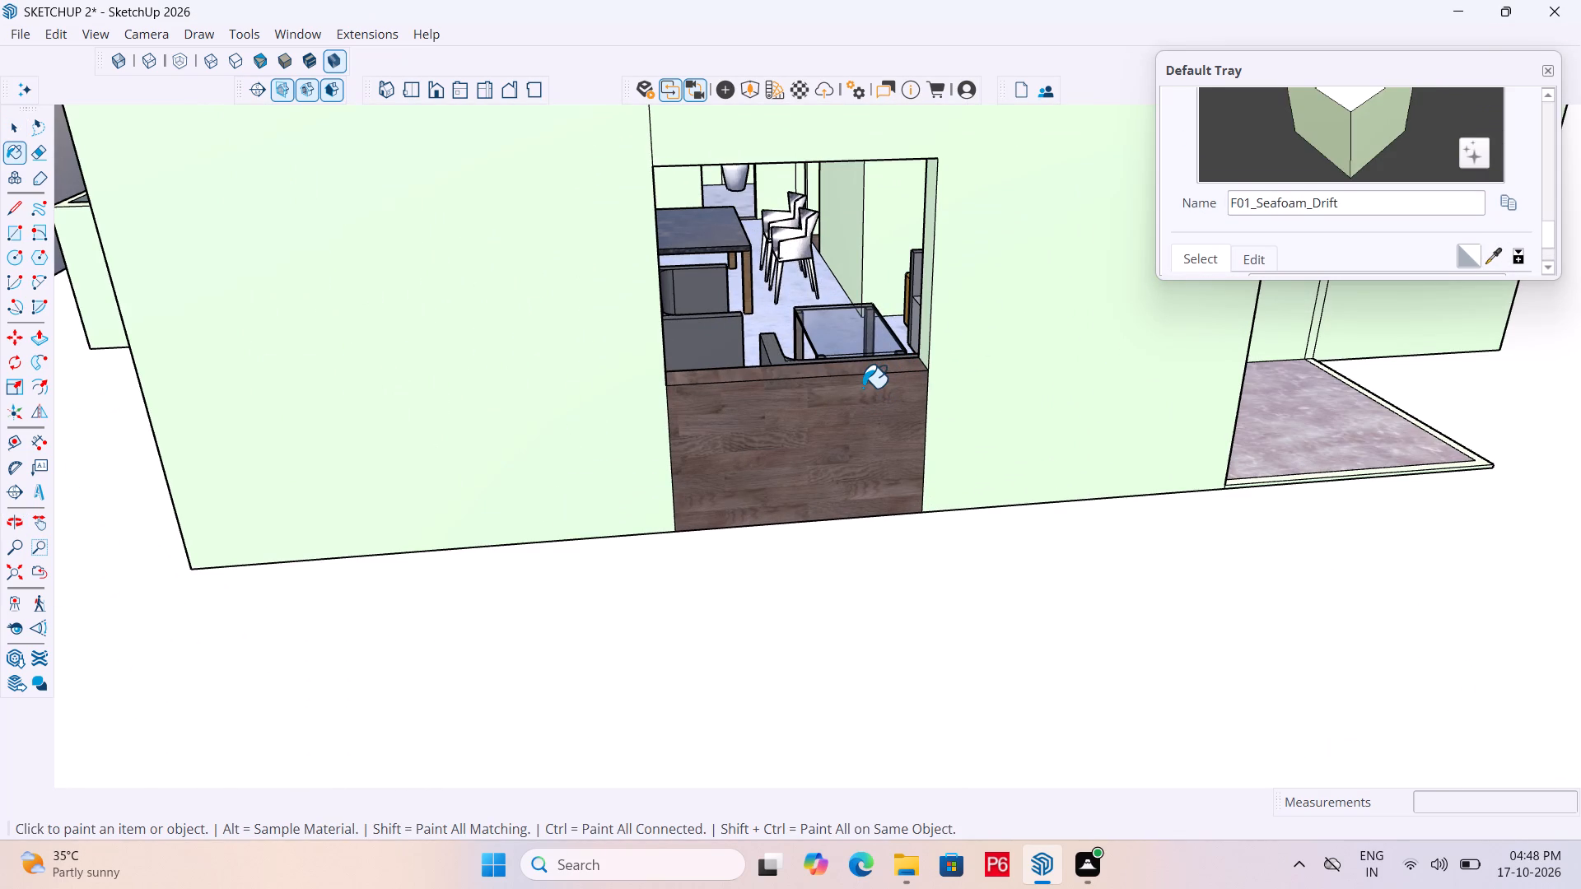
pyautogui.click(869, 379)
# Open the wall group, paint the wooden panel below the side window and its sill with F01_Seafoam_Drift, and leave the group.
pyautogui.press('space')
pyautogui.tripleClick(868, 412)
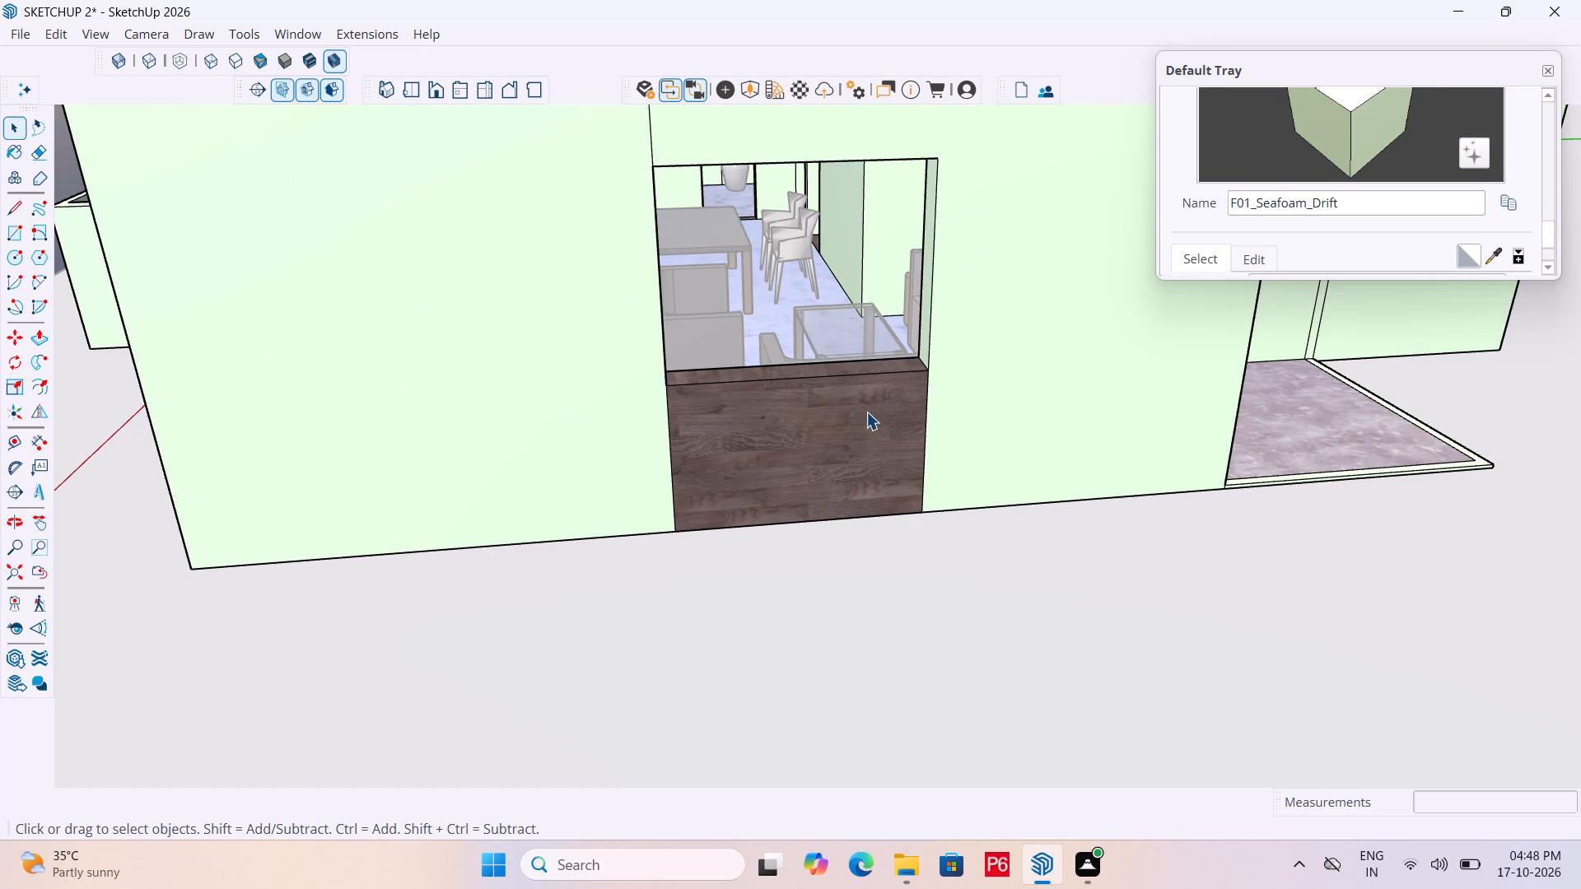
pyautogui.click(860, 405)
pyautogui.doubleClick(849, 400)
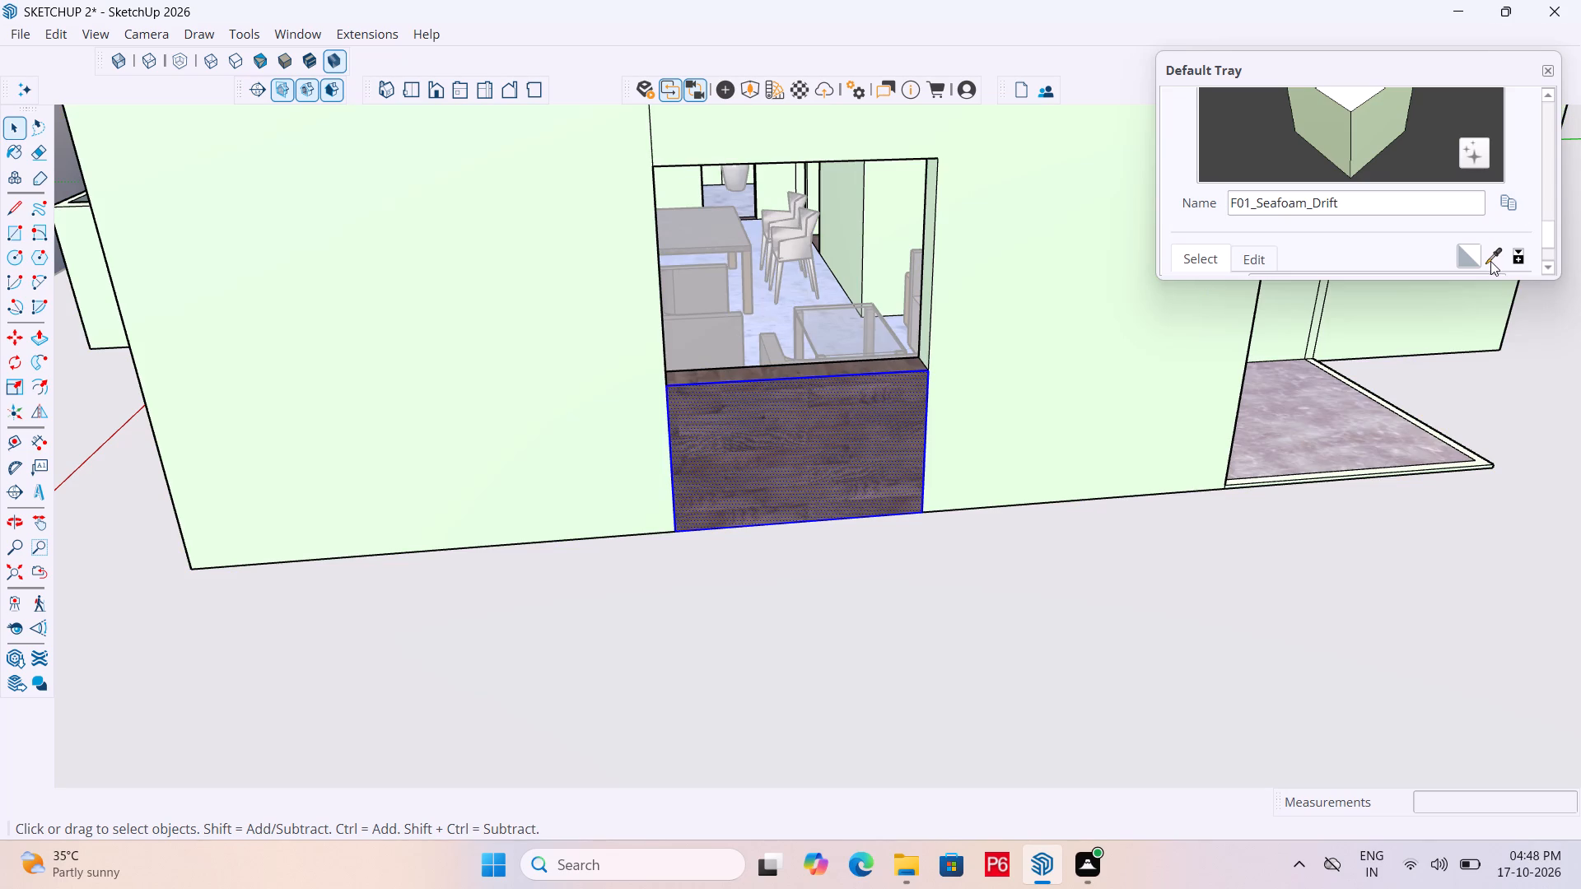
pyautogui.click(1490, 261)
pyautogui.click(1037, 391)
pyautogui.click(846, 403)
pyautogui.scroll(4, 860, 367)
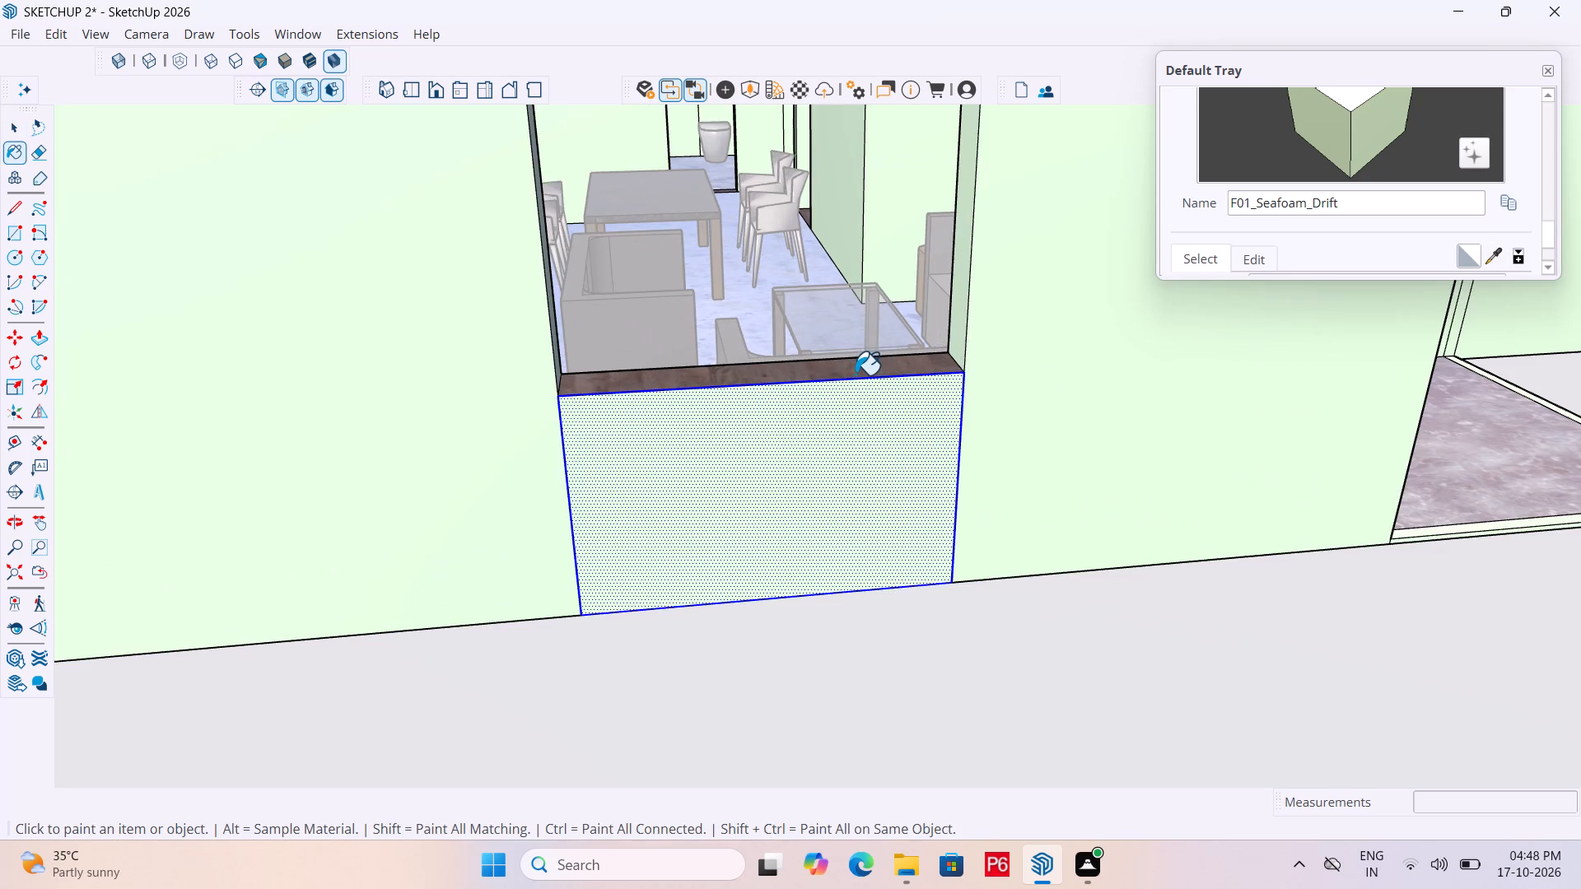
pyautogui.click(855, 375)
pyautogui.moveTo(632, 341); pyautogui.dragTo(662, 449, button='middle')
pyautogui.scroll(1, 660, 448)
pyautogui.moveTo(660, 445); pyautogui.dragTo(441, 392, button='middle')
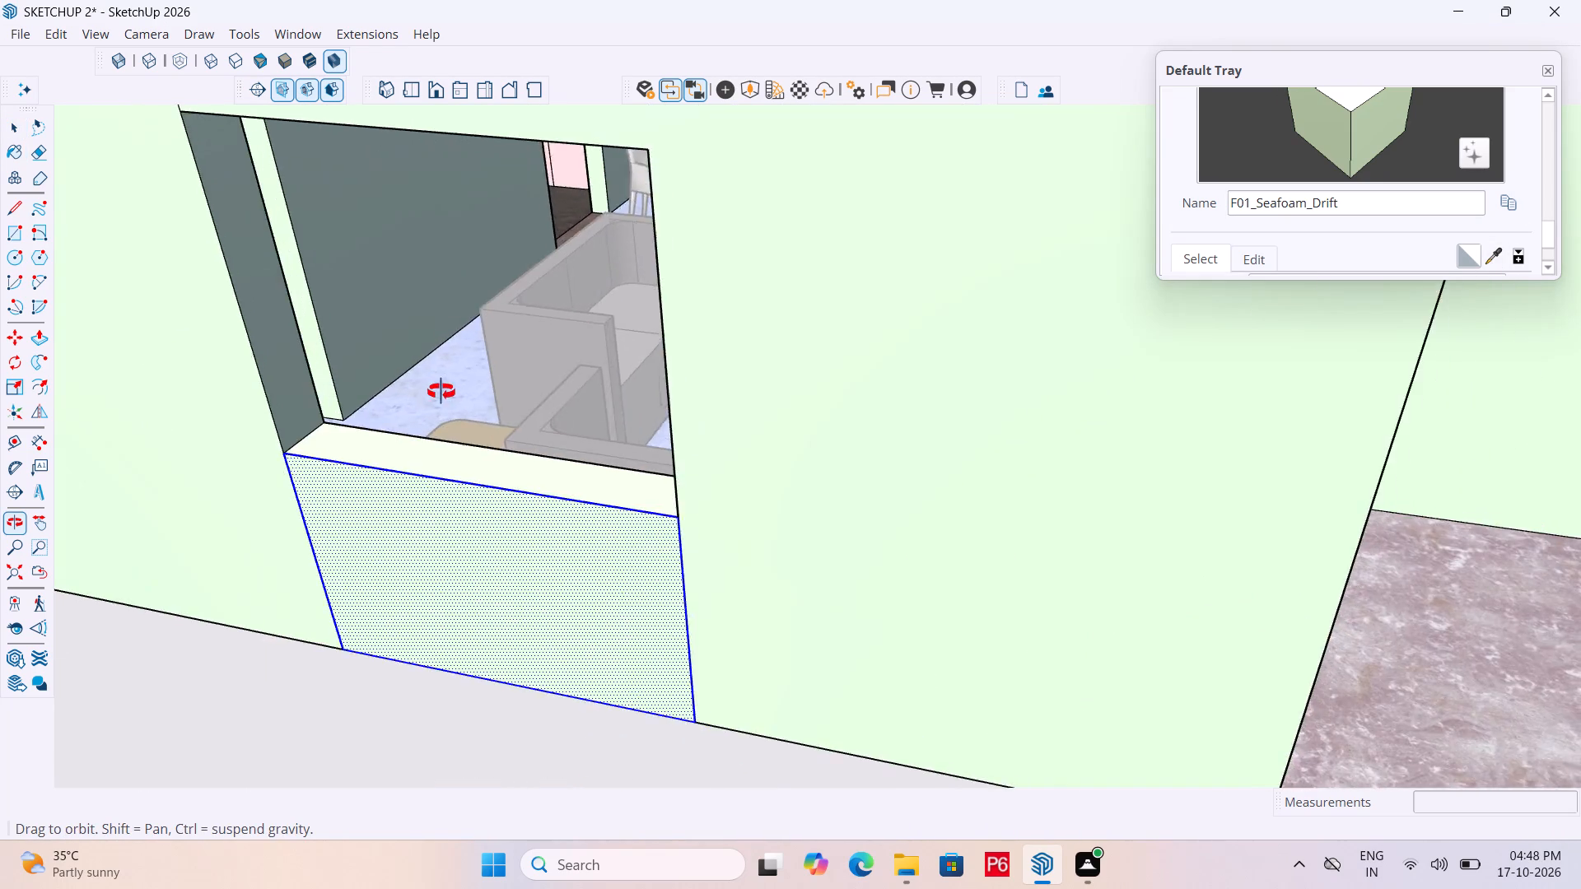
pyautogui.moveTo(441, 392); pyautogui.dragTo(184, 330, button='middle')
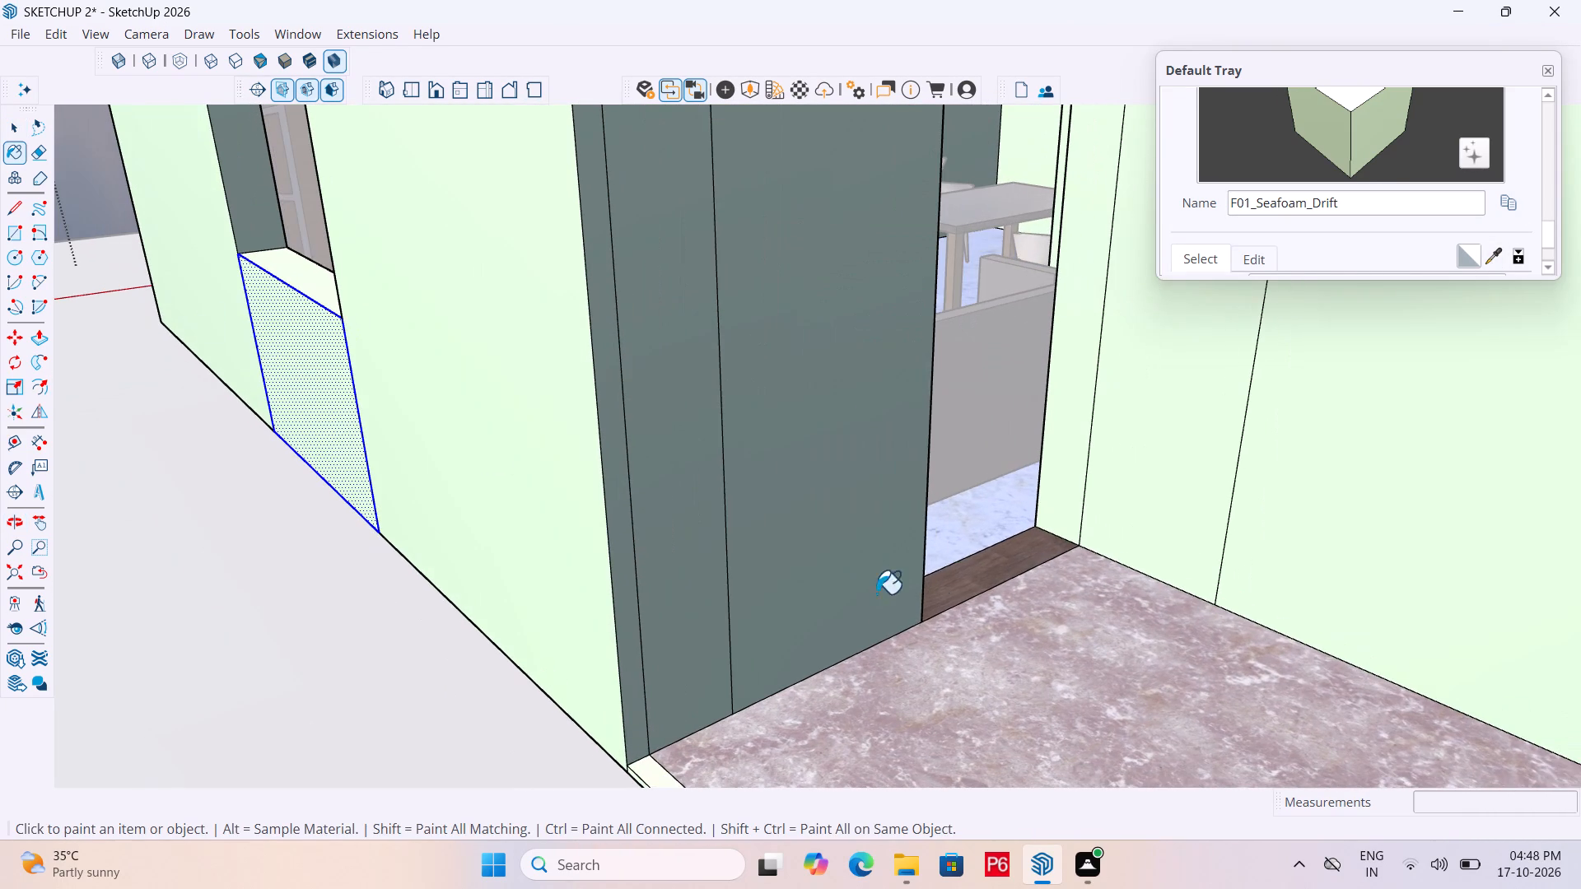
pyautogui.scroll(-6, 1013, 547)
pyautogui.press('space')
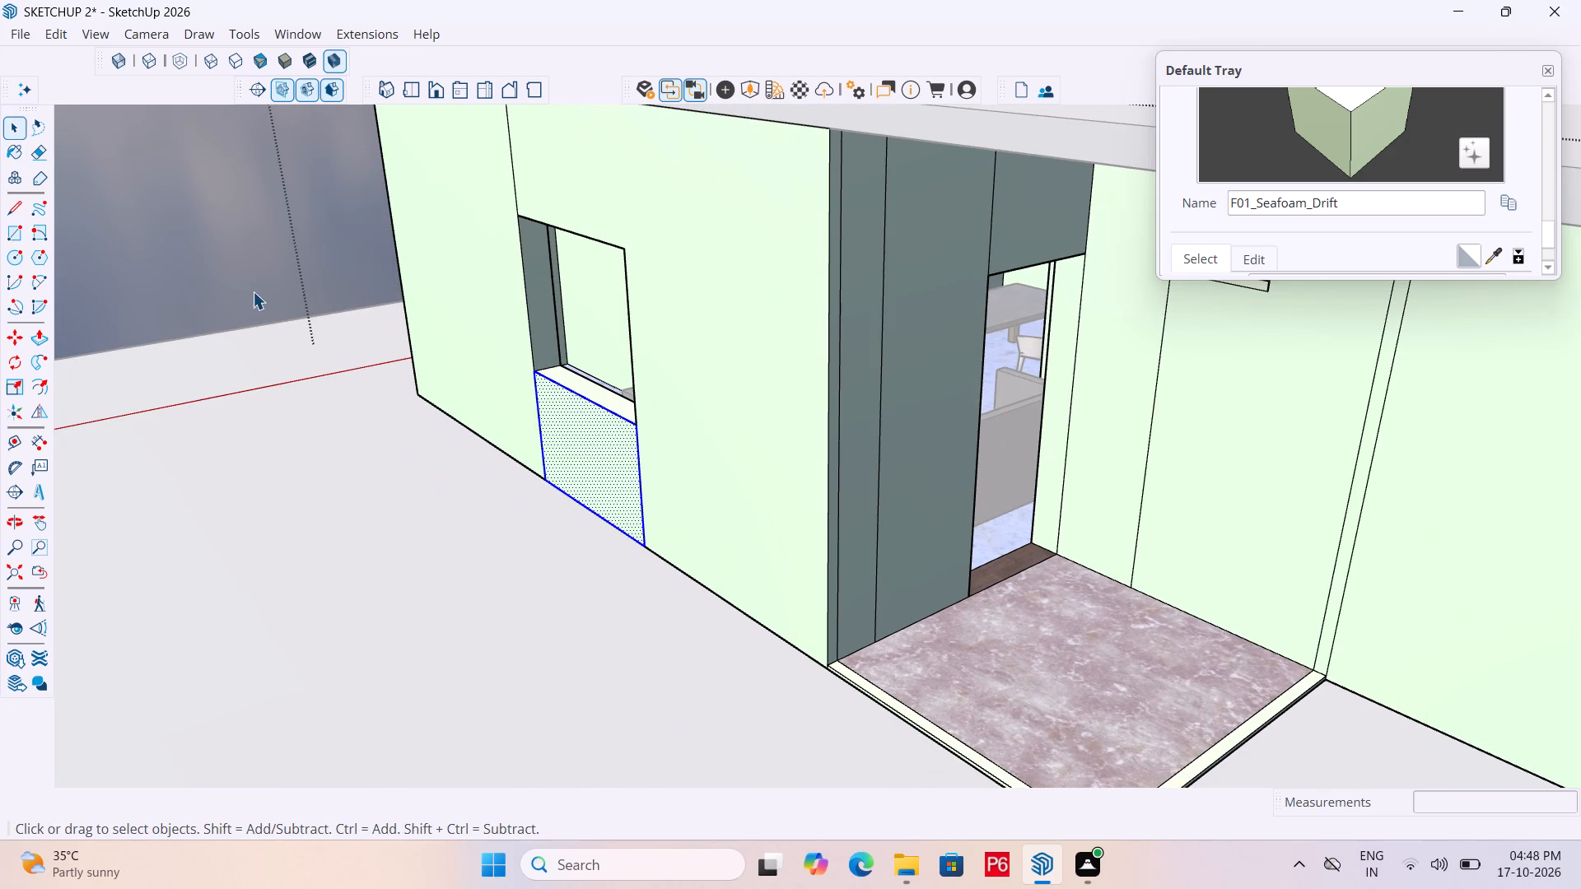
pyautogui.click(253, 291)
# Save the model with the repainted panel.
pyautogui.moveTo(411, 399); pyautogui.dragTo(792, 422, button='middle')
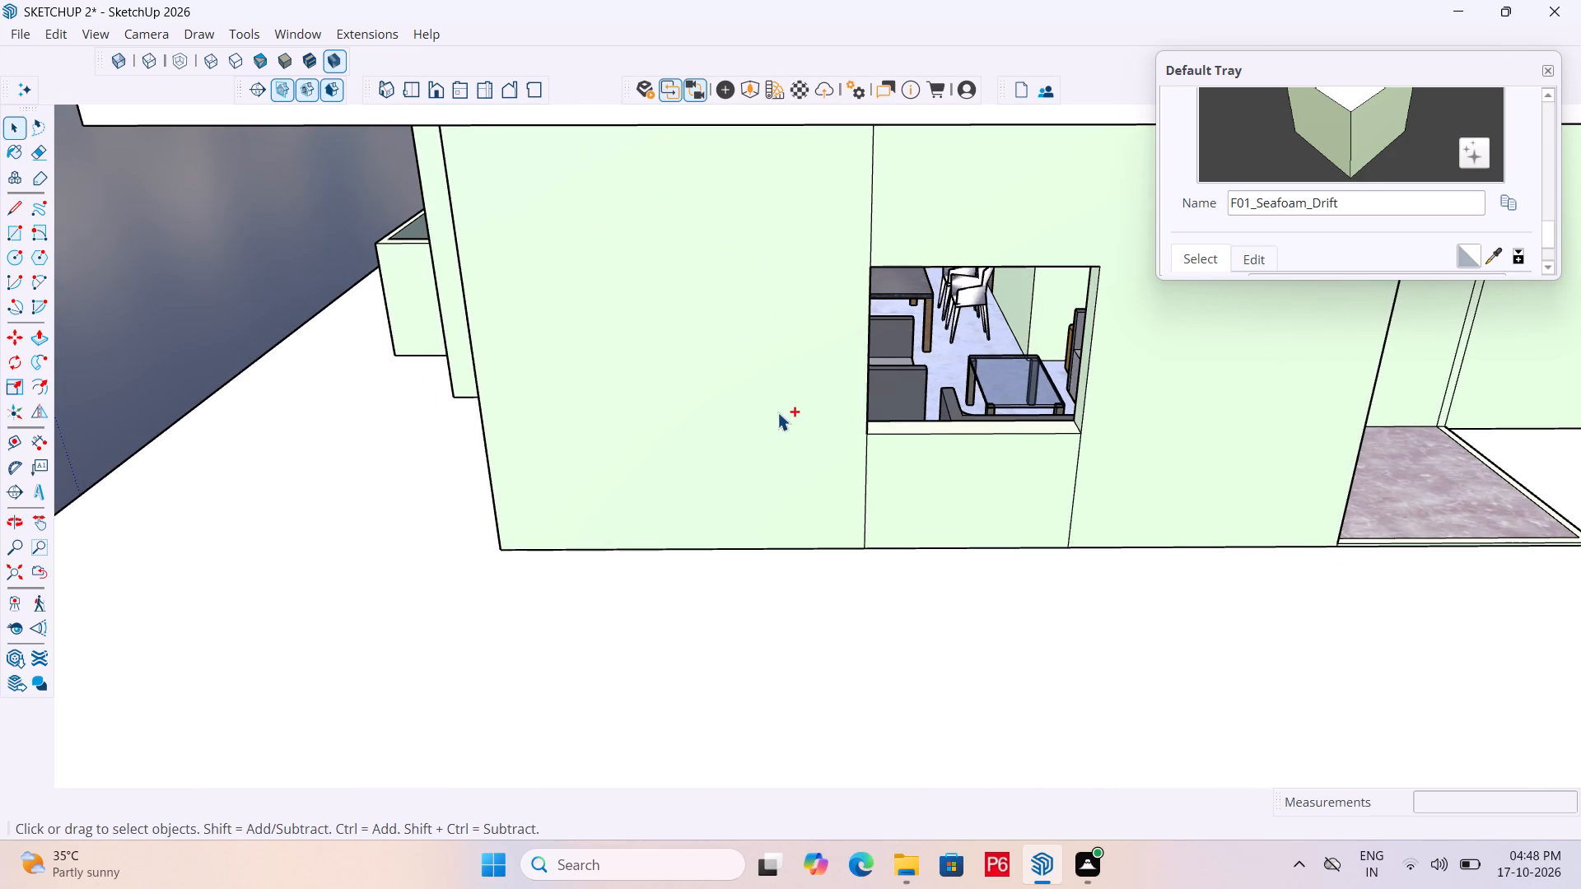
pyautogui.hotkey('ctrl', 's')
pyautogui.hotkey('ctrl', 's')
pyautogui.hotkey('ctrl', 's')
# Draw a rectangle corner to corner across the side window opening above the repainted panel.
pyautogui.scroll(-6, 584, 427)
pyautogui.moveTo(851, 410); pyautogui.dragTo(671, 285, button='middle')
pyautogui.scroll(6, 643, 250)
pyautogui.moveTo(643, 230); pyautogui.dragTo(646, 202, button='middle')
pyautogui.press('r')
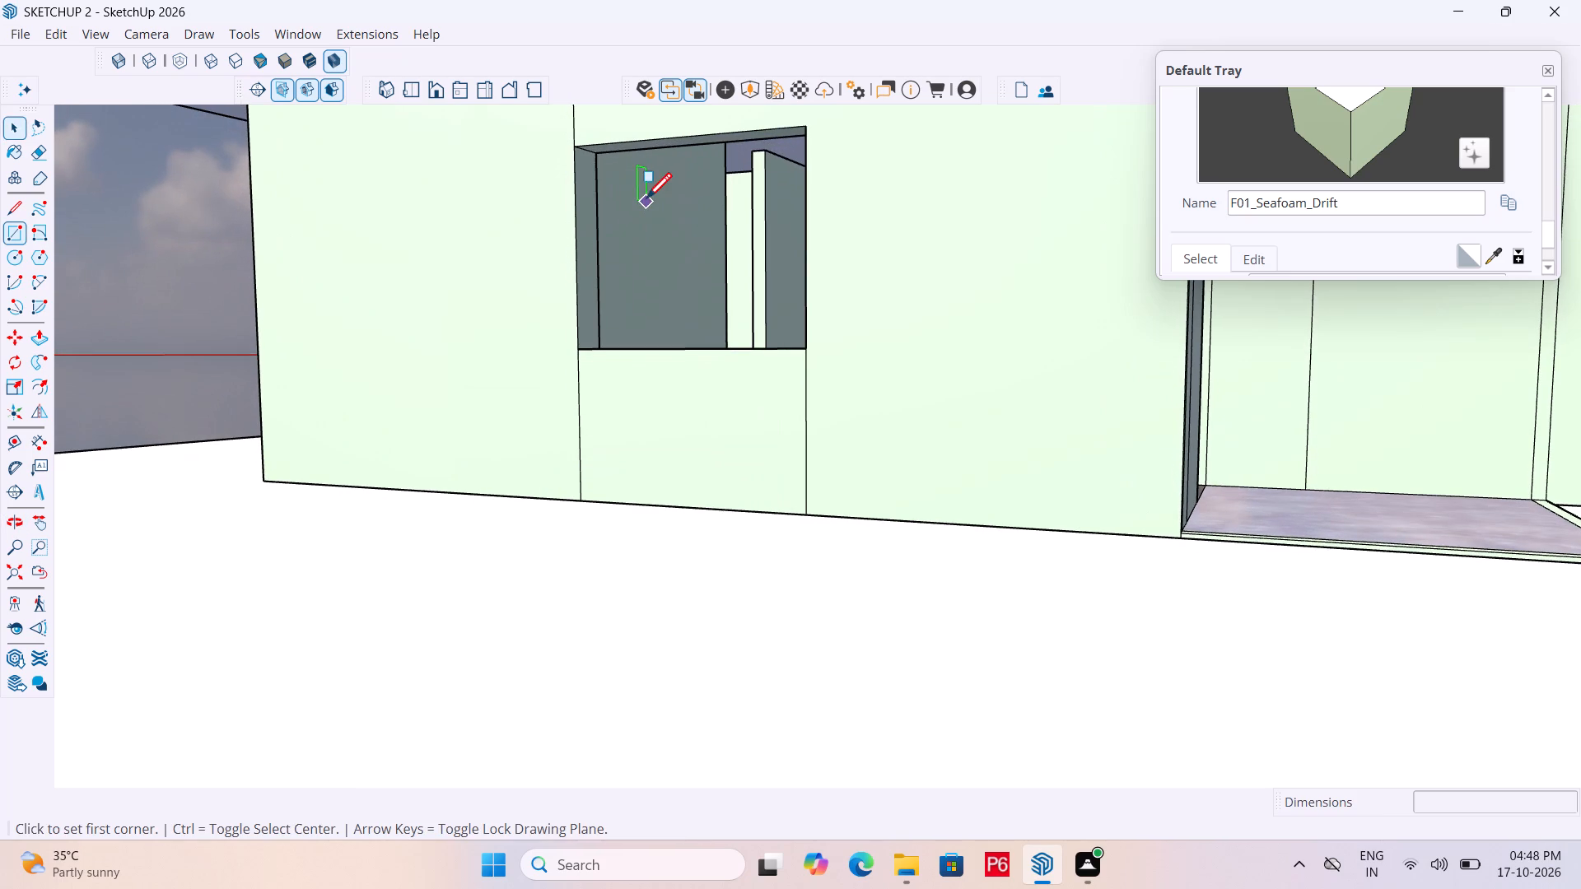
pyautogui.scroll(5, 603, 186)
pyautogui.scroll(-3, 594, 255)
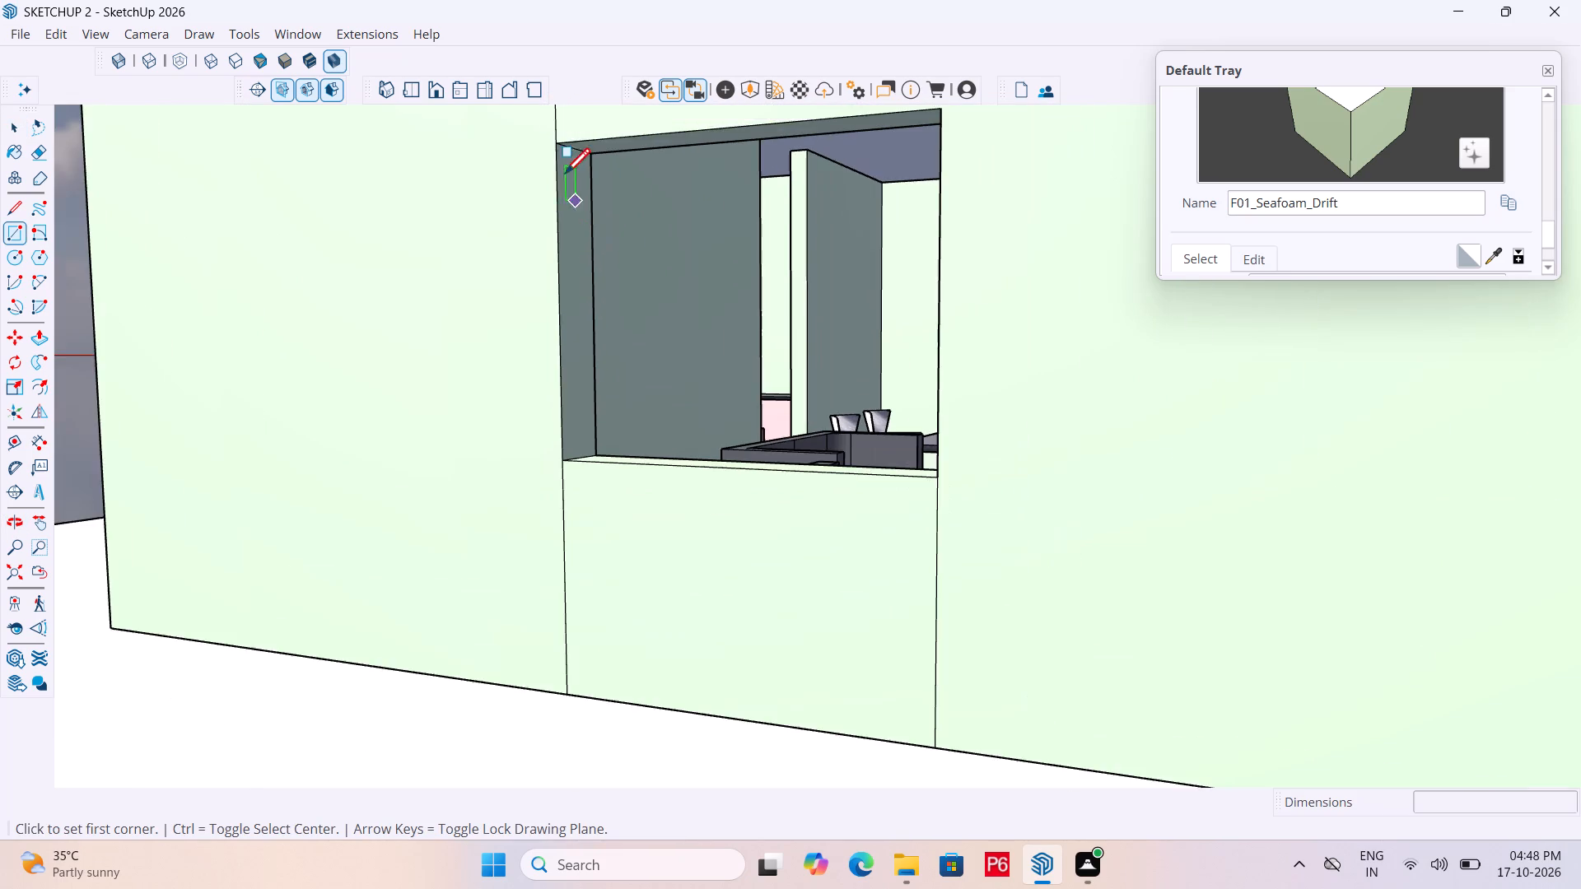
pyautogui.scroll(6, 564, 157)
pyautogui.click(583, 146)
pyautogui.scroll(-3, 697, 413)
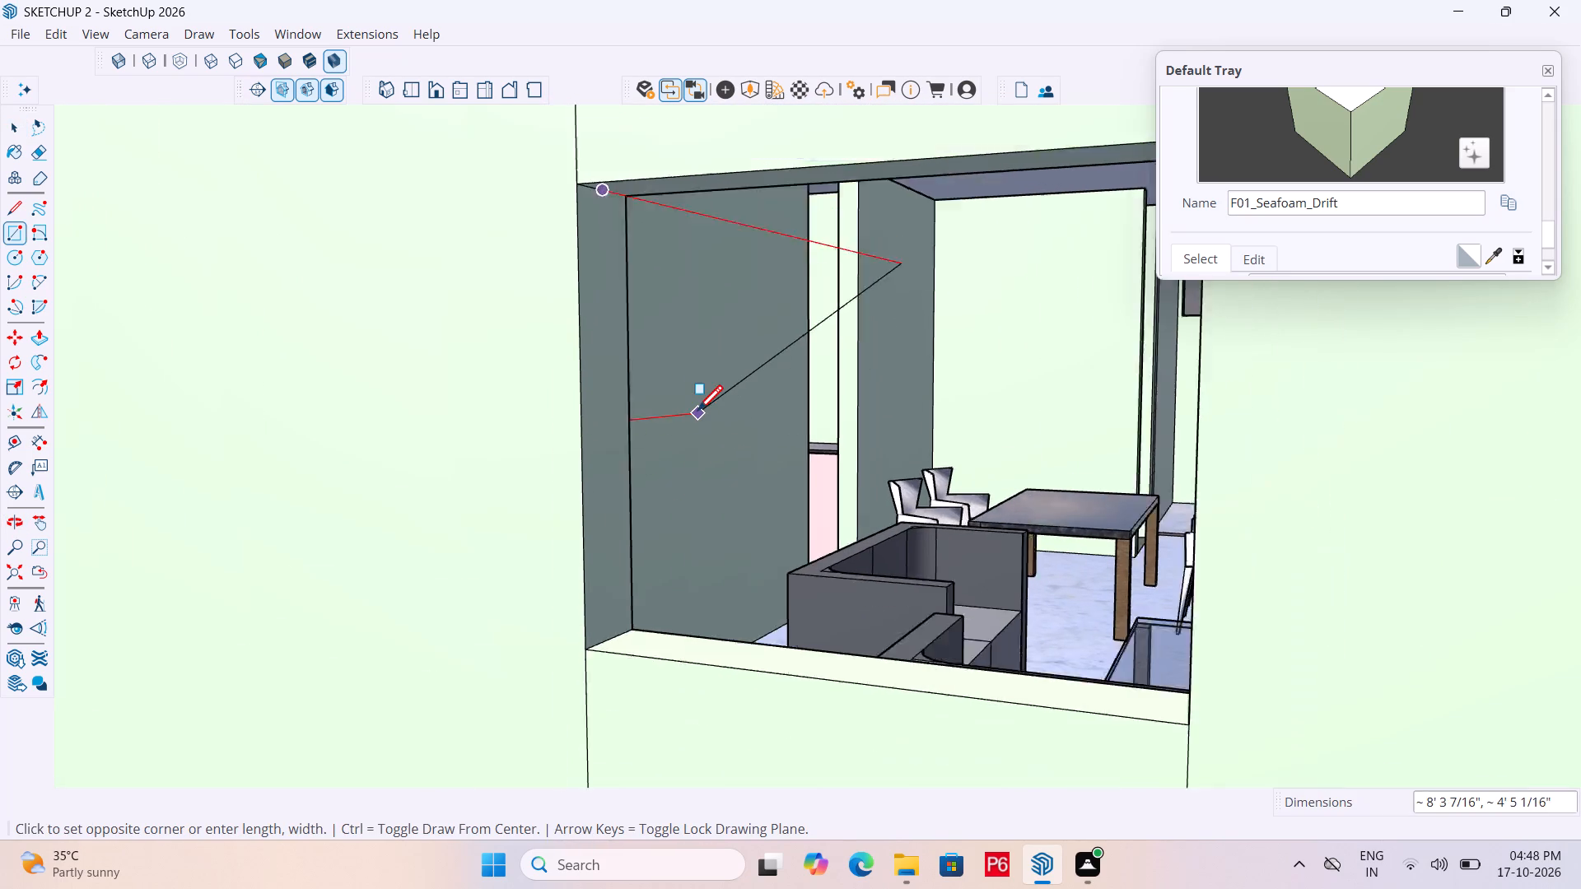
pyautogui.scroll(-3, 697, 413)
pyautogui.moveTo(716, 435); pyautogui.dragTo(1025, 540, button='middle')
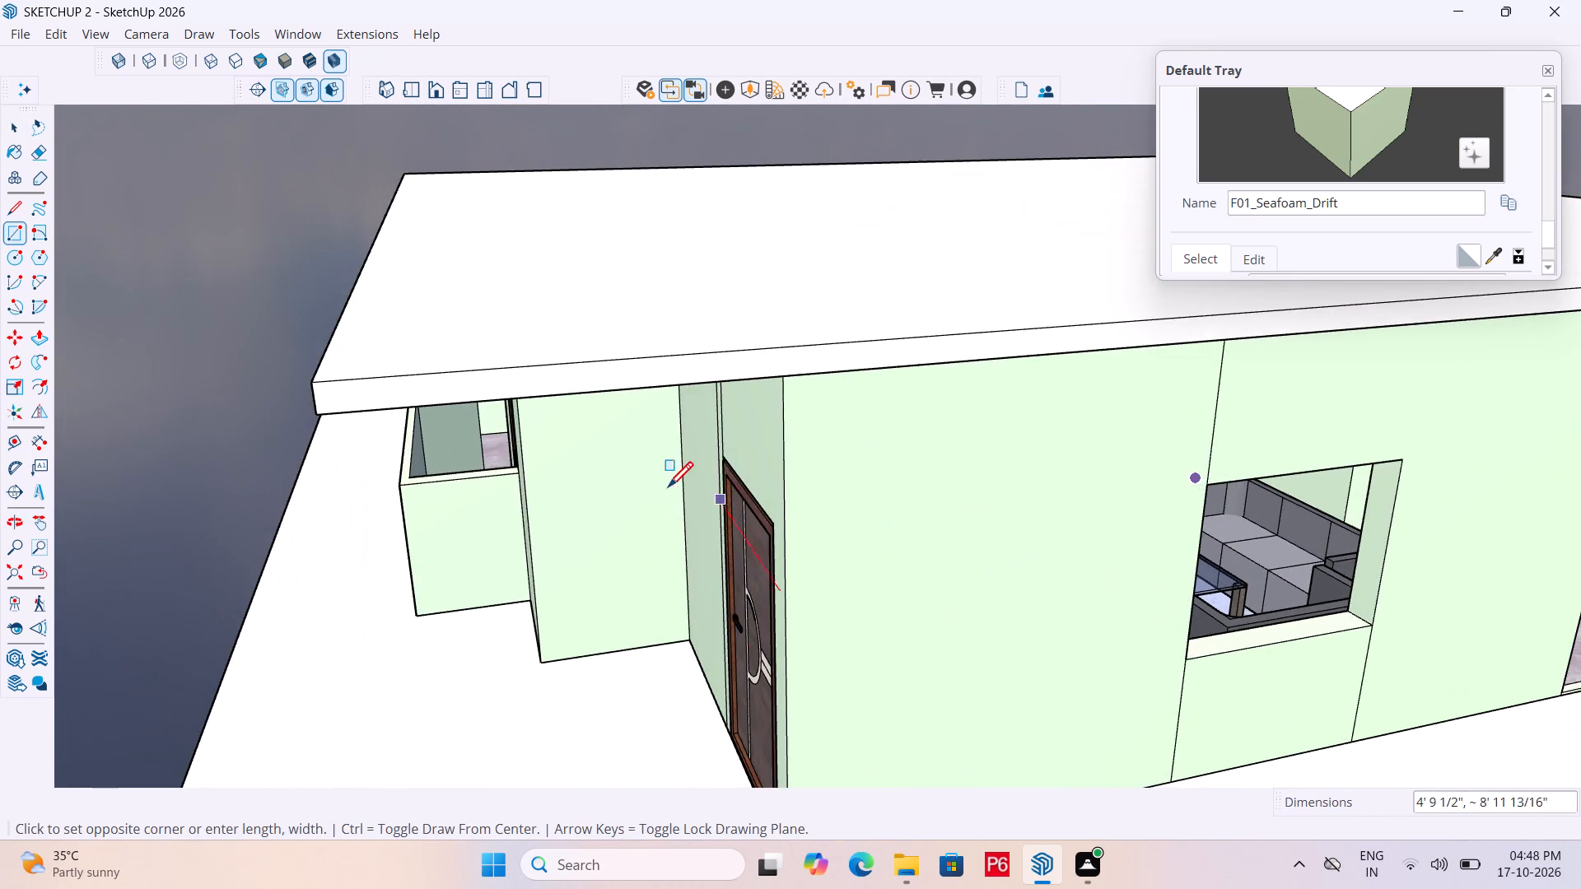
pyautogui.scroll(-2, 651, 493)
pyautogui.scroll(12, 1274, 513)
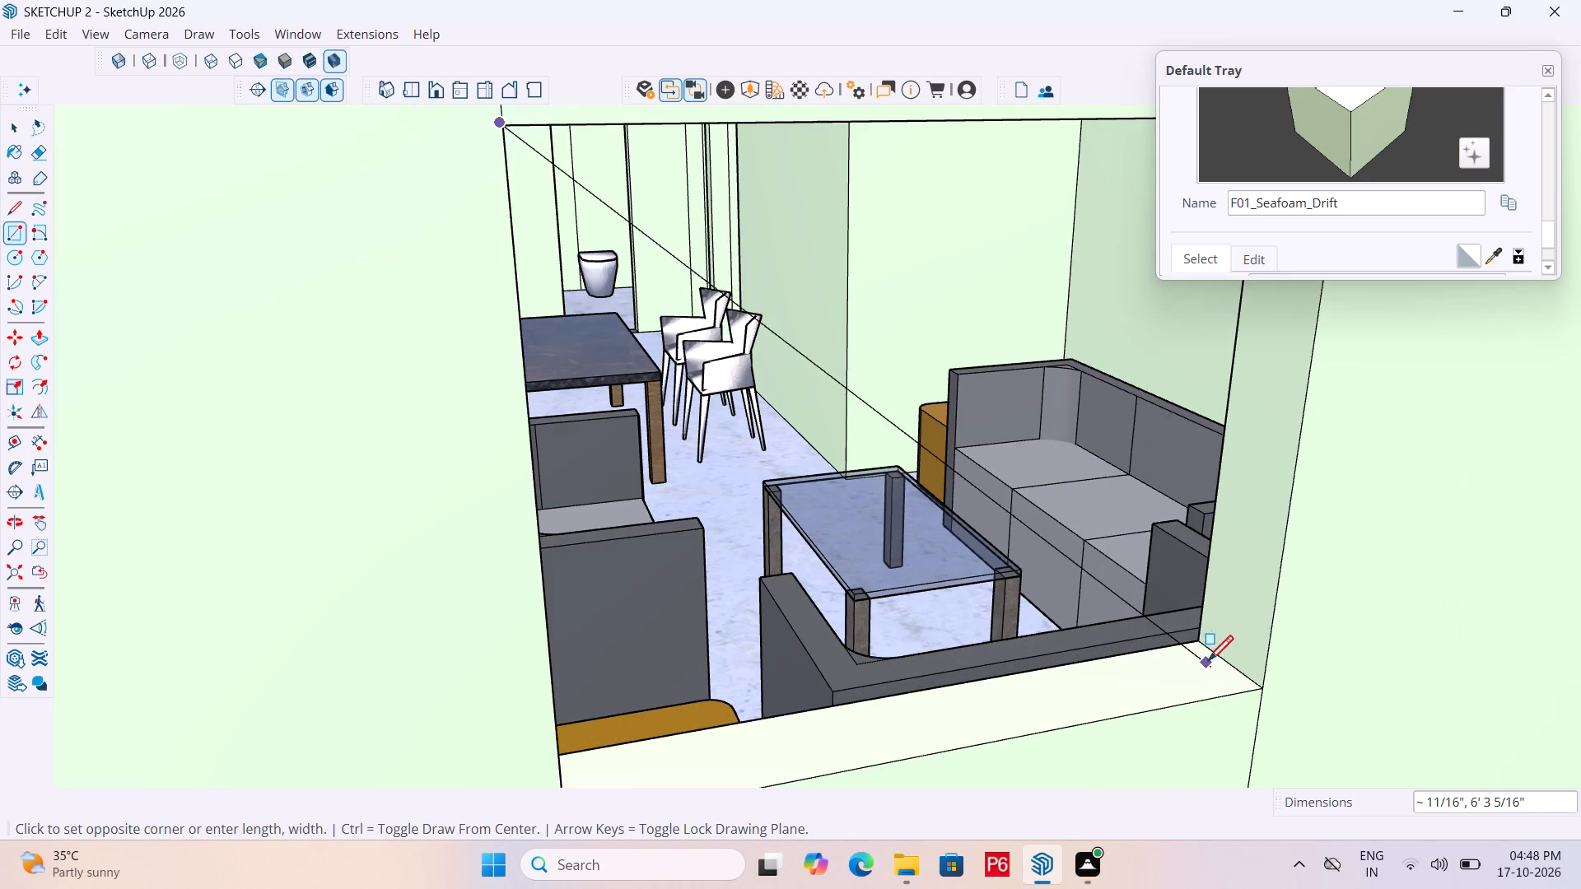
pyautogui.click(1224, 661)
pyautogui.scroll(-5, 1069, 635)
pyautogui.press('space')
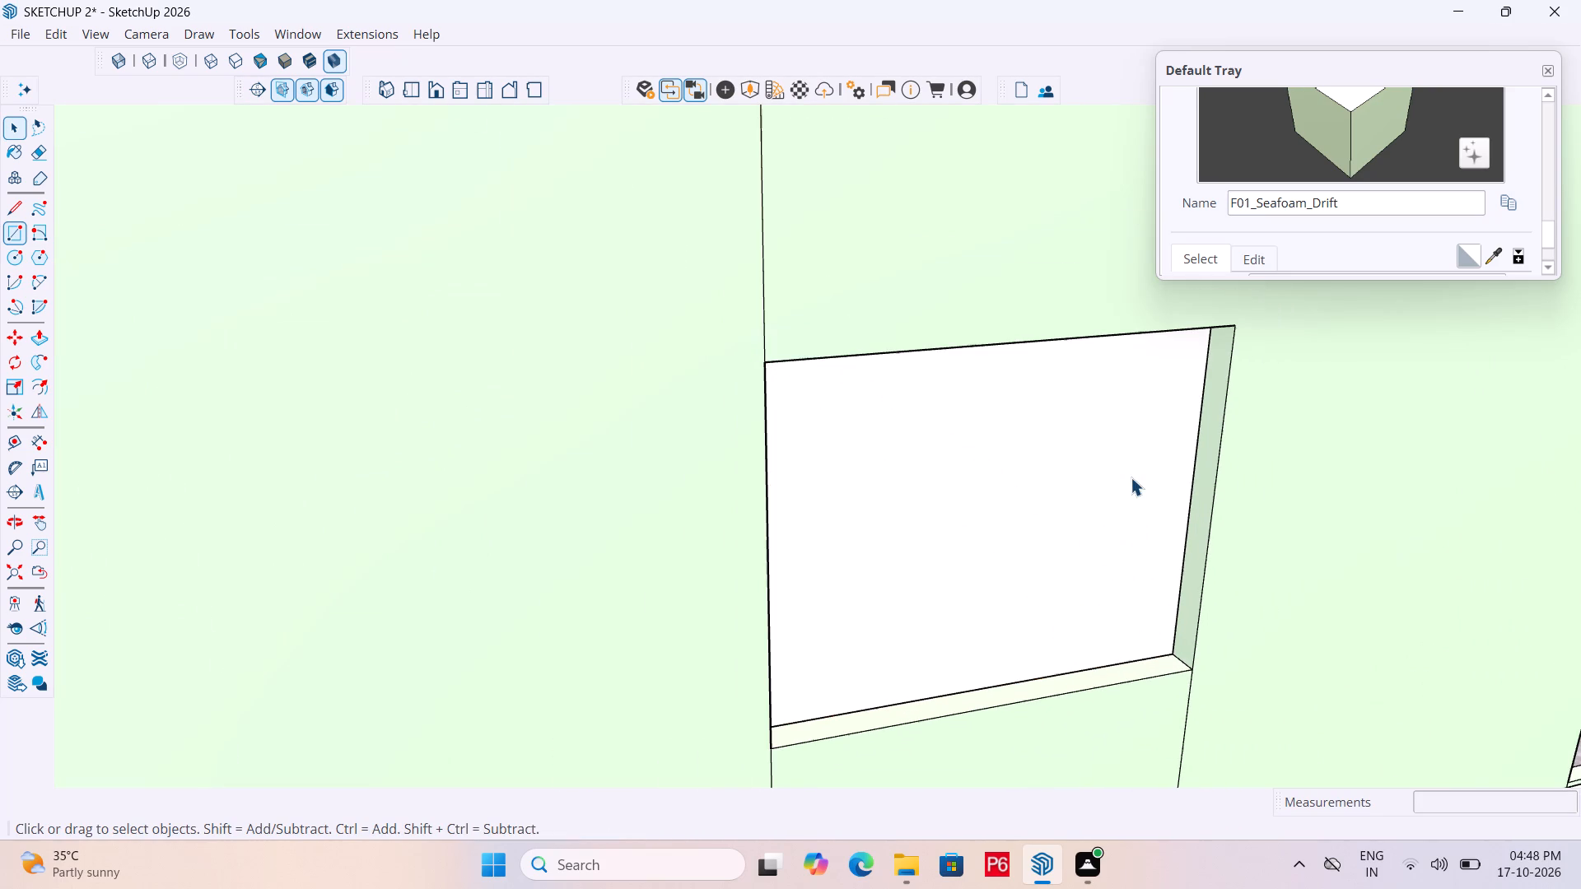
# Group the rectangle face and its edges drawn in the side window opening.
pyautogui.tripleClick(1122, 476)
pyautogui.rightClick(1122, 476)
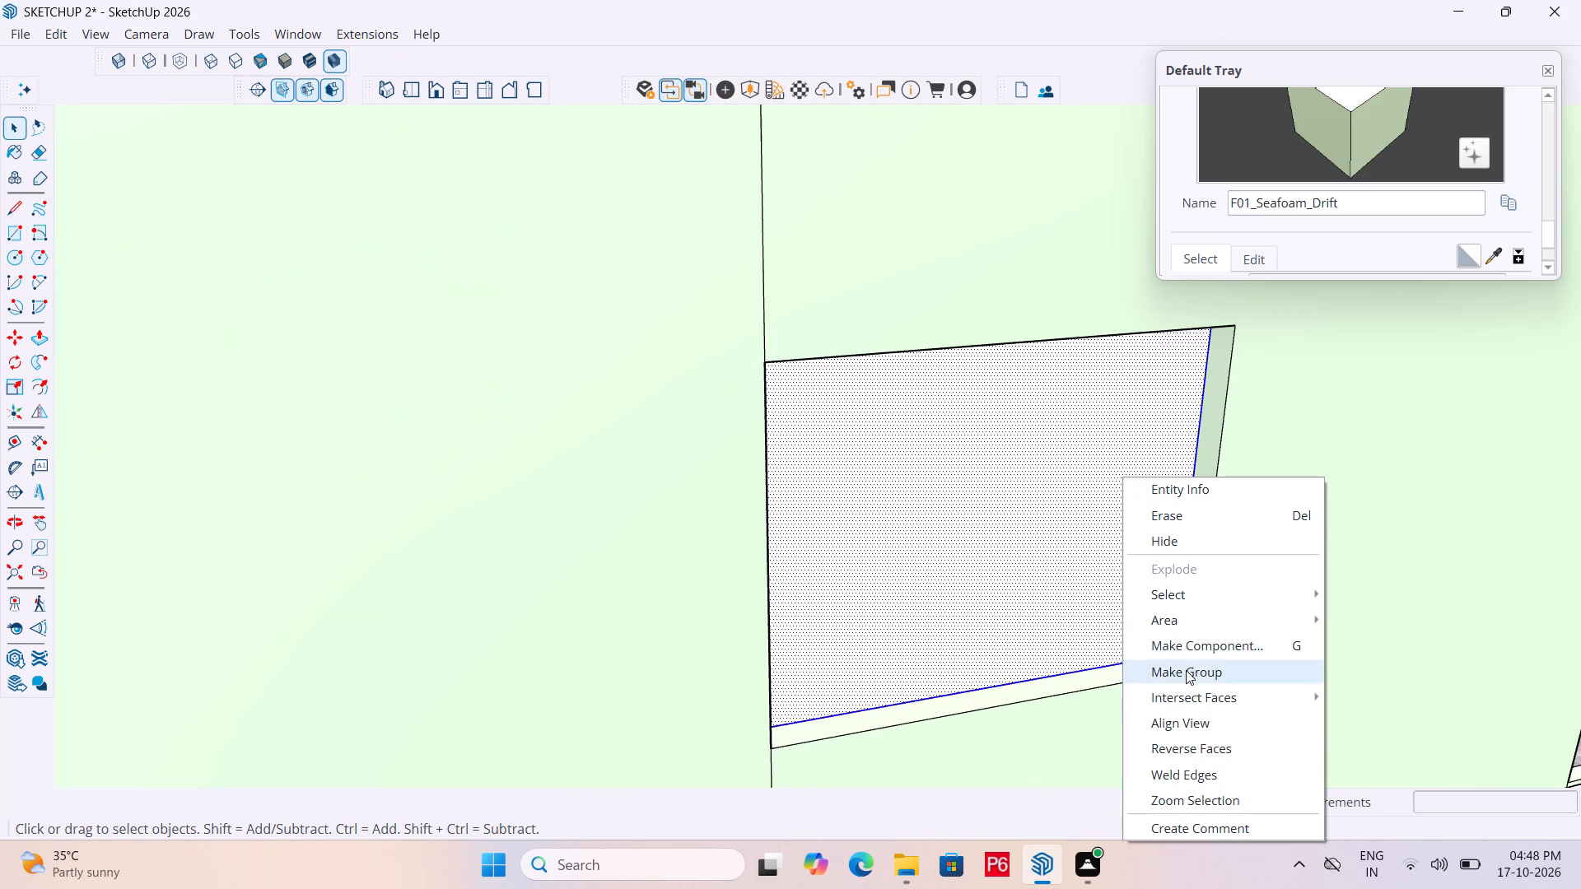
pyautogui.click(1209, 676)
# Move the grouped window rectangle out of the wall opening to the open area beside the house's porch.
pyautogui.click(1032, 567)
pyautogui.press('m')
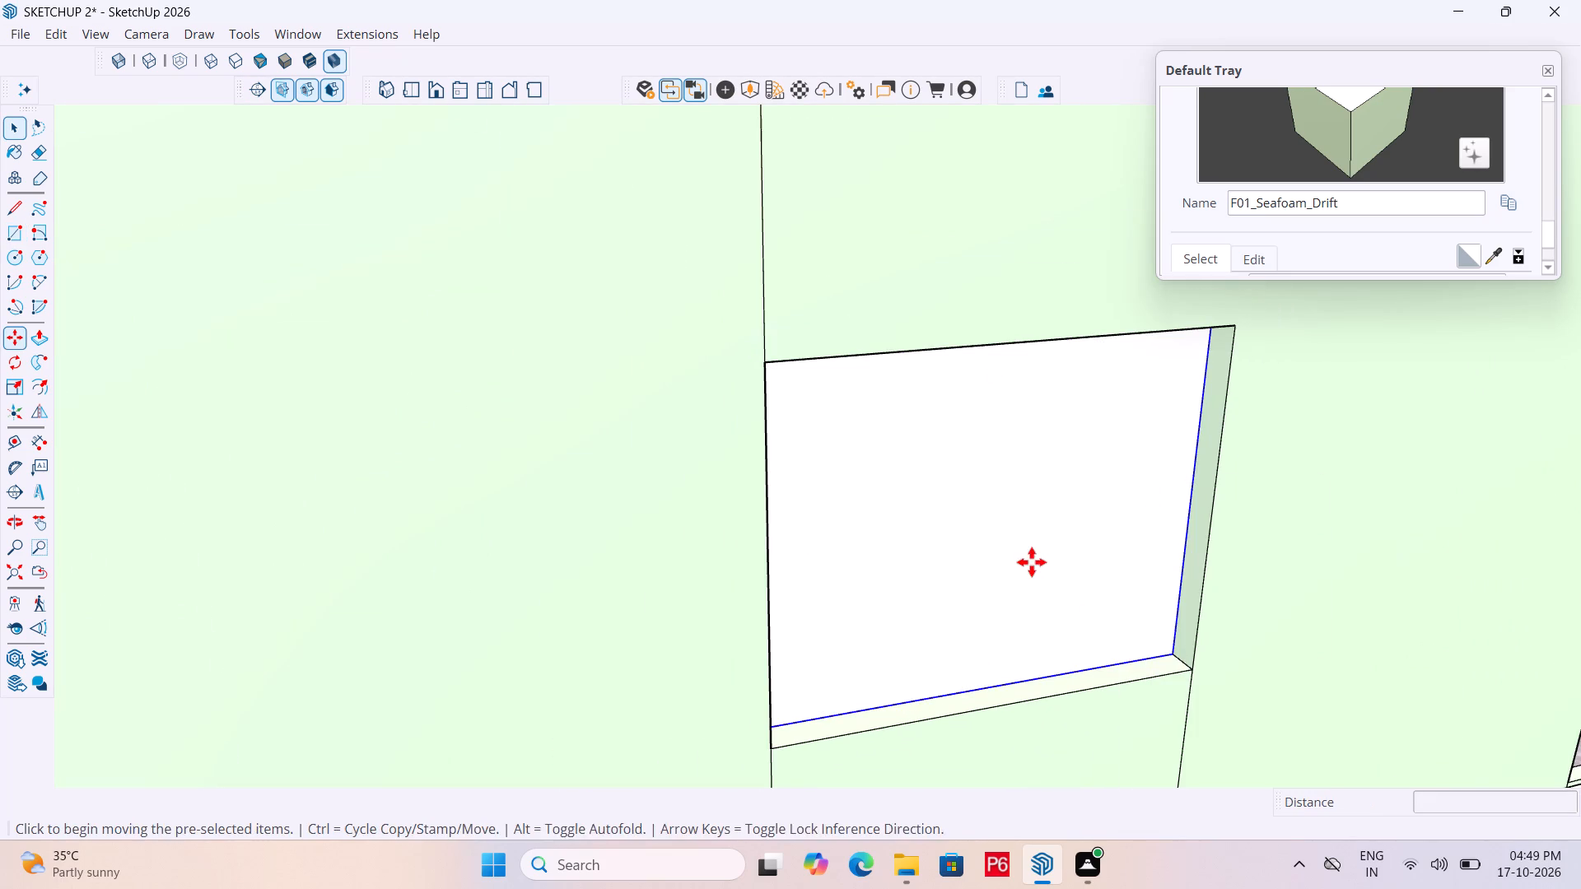
pyautogui.click(1032, 561)
pyautogui.scroll(-7, 712, 494)
pyautogui.scroll(-7, 539, 282)
pyautogui.scroll(-4, 707, 293)
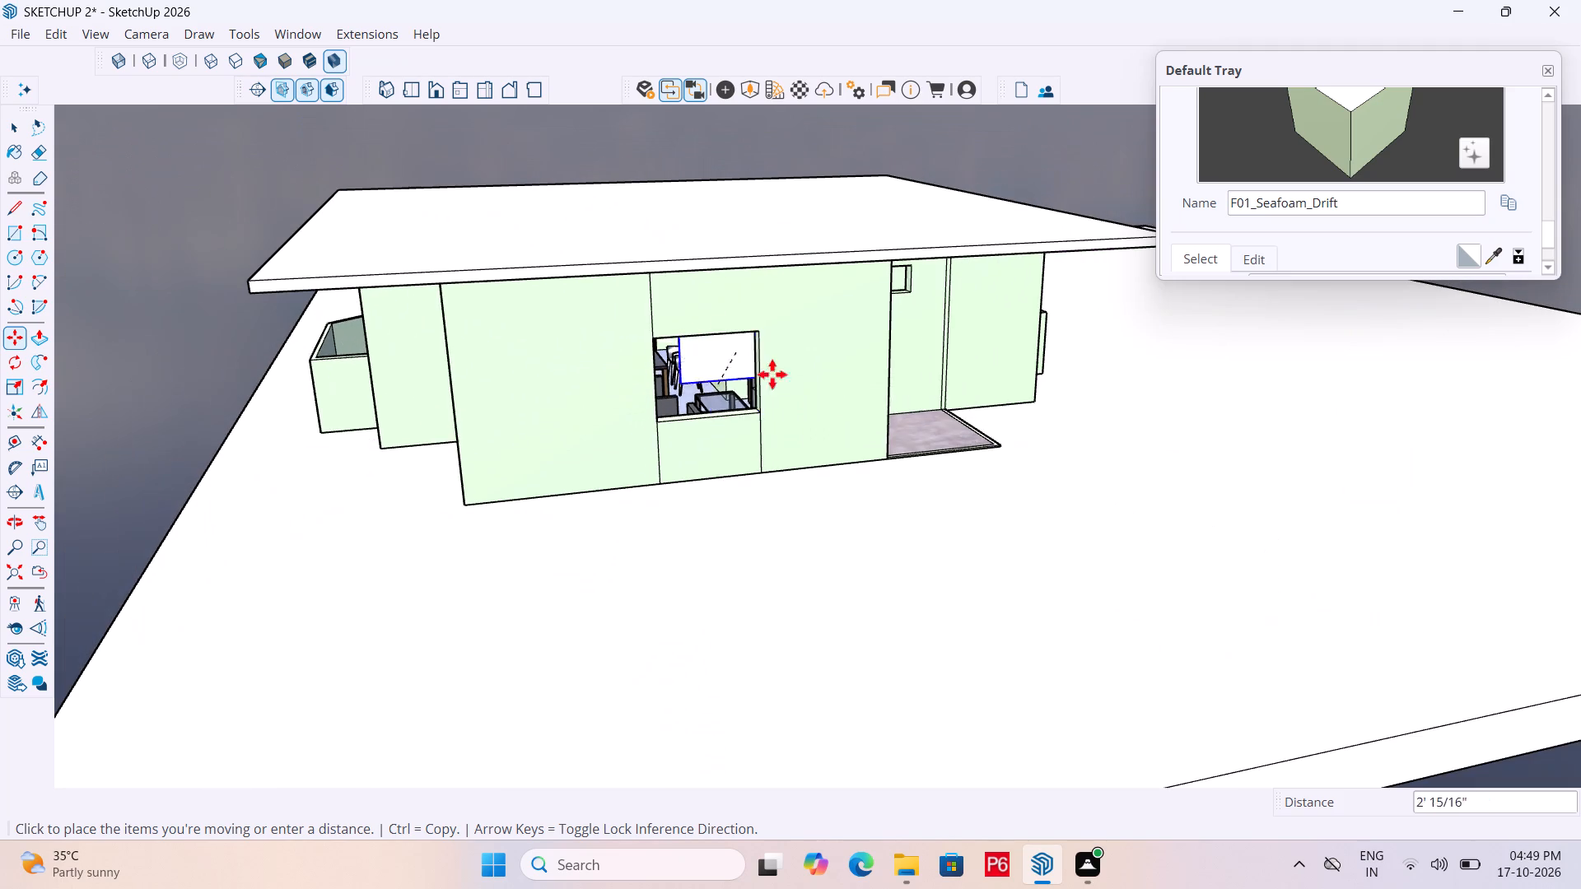
pyautogui.click(1159, 432)
pyautogui.moveTo(1318, 440); pyautogui.dragTo(1252, 457, button='middle')
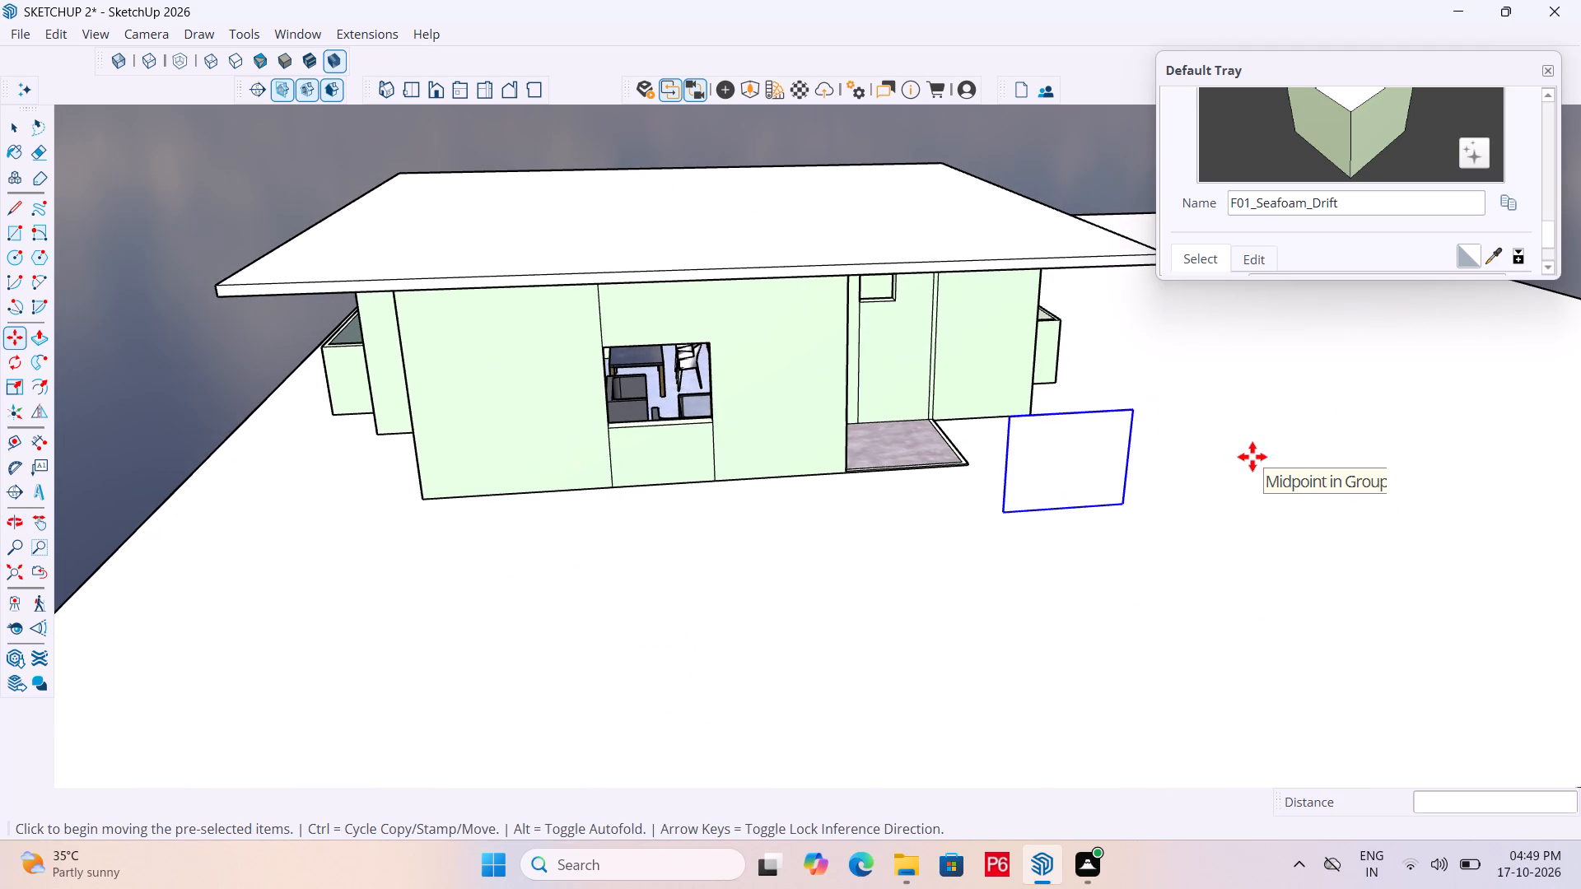
# Save the model with the window panel moved outside.
pyautogui.hotkey('ctrl', 's')
pyautogui.hotkey('ctrl', 's')
pyautogui.hotkey('ctrl', 's')
pyautogui.hotkey('ctrl', 's')
pyautogui.hotkey('ctrl', 's')
pyautogui.hotkey('ctrl', 's')
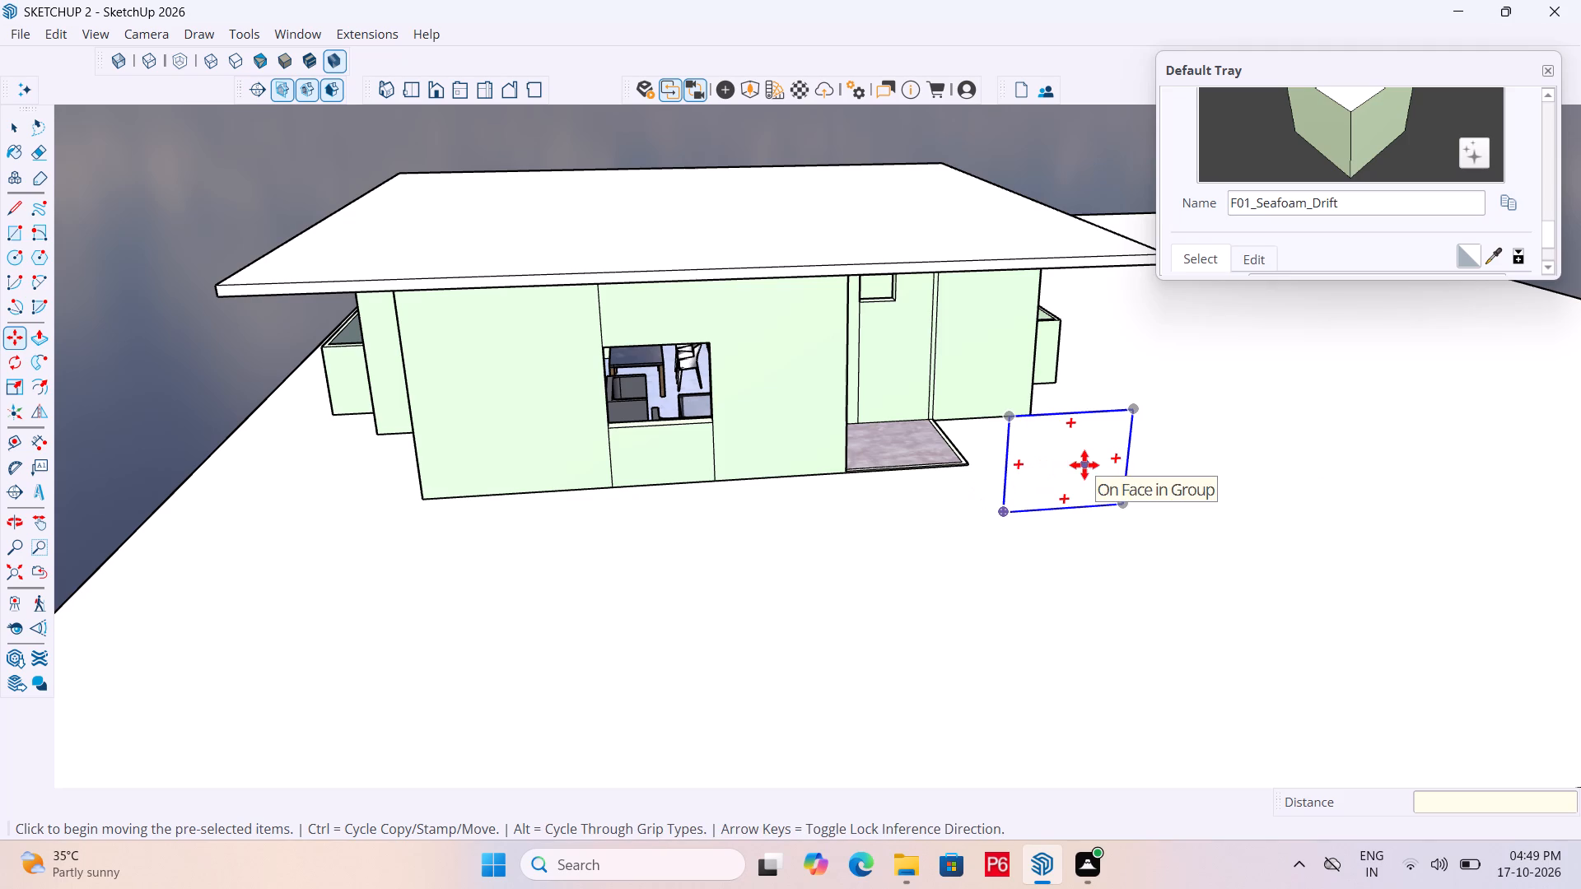
# Open the window panel group and place vertical guides 3" inside both of its side edges.
pyautogui.scroll(1, 1084, 465)
pyautogui.press('space')
pyautogui.doubleClick(1087, 465)
pyautogui.click(1087, 465)
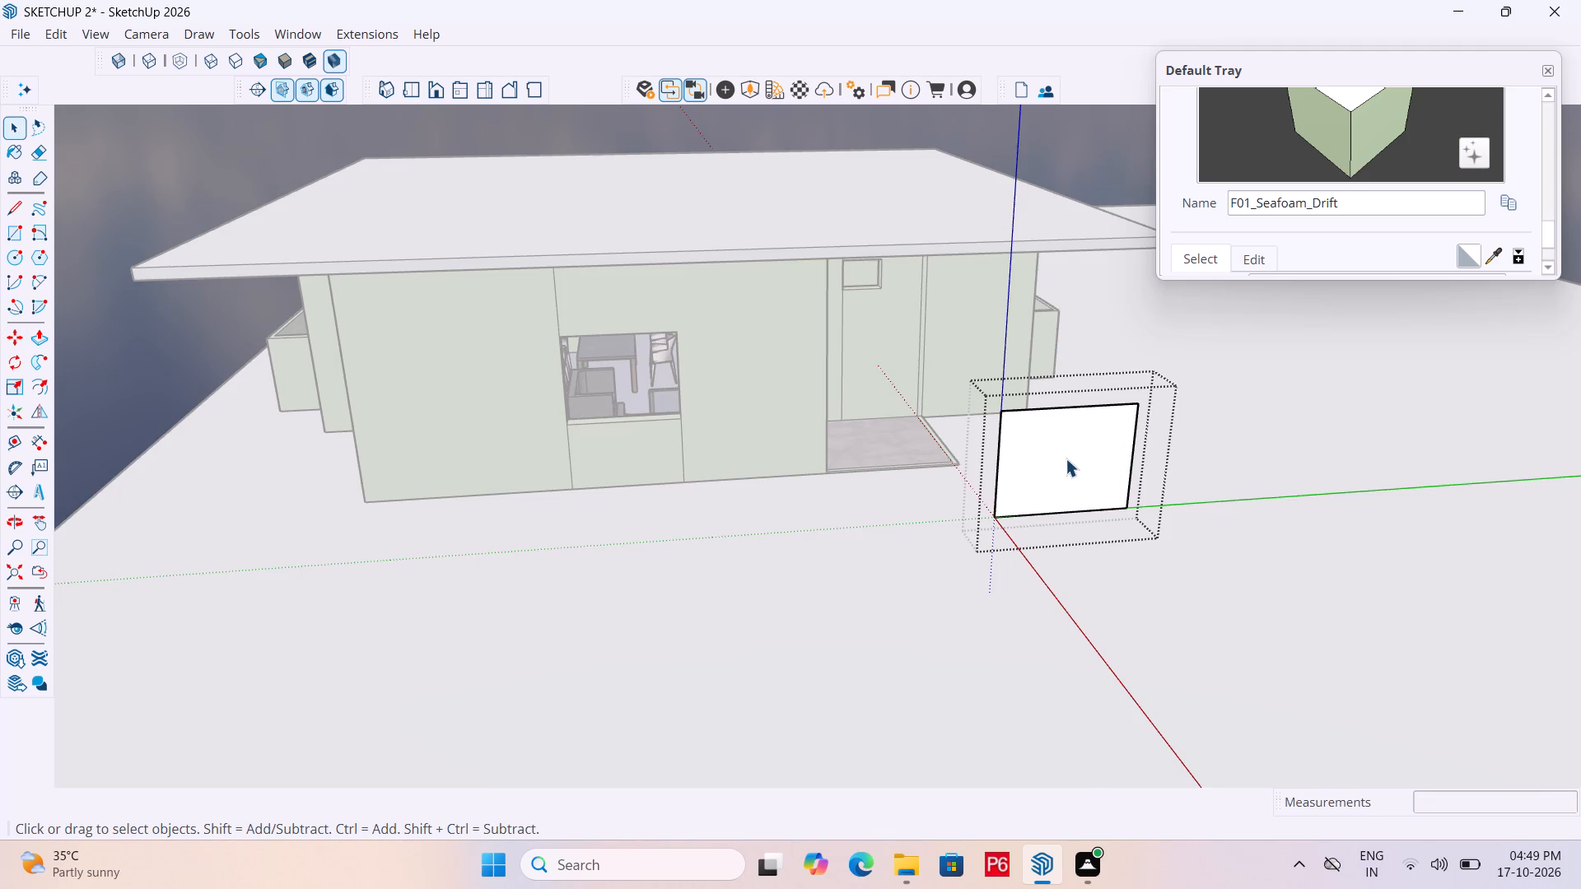
pyautogui.scroll(5, 1061, 455)
pyautogui.press('t')
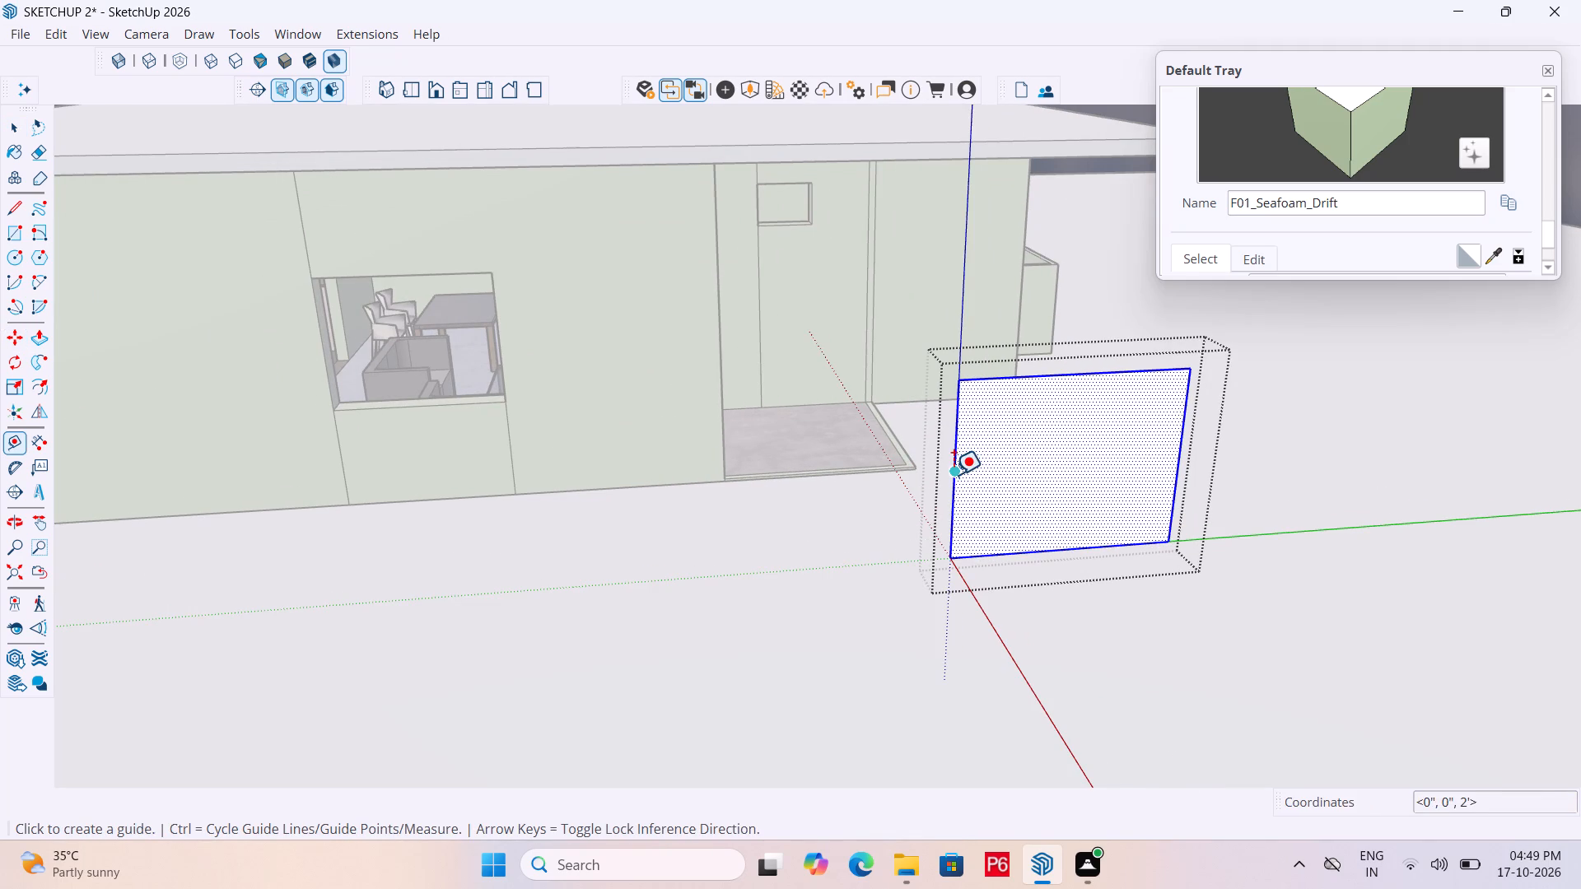
pyautogui.click(954, 475)
pyautogui.write('3"')
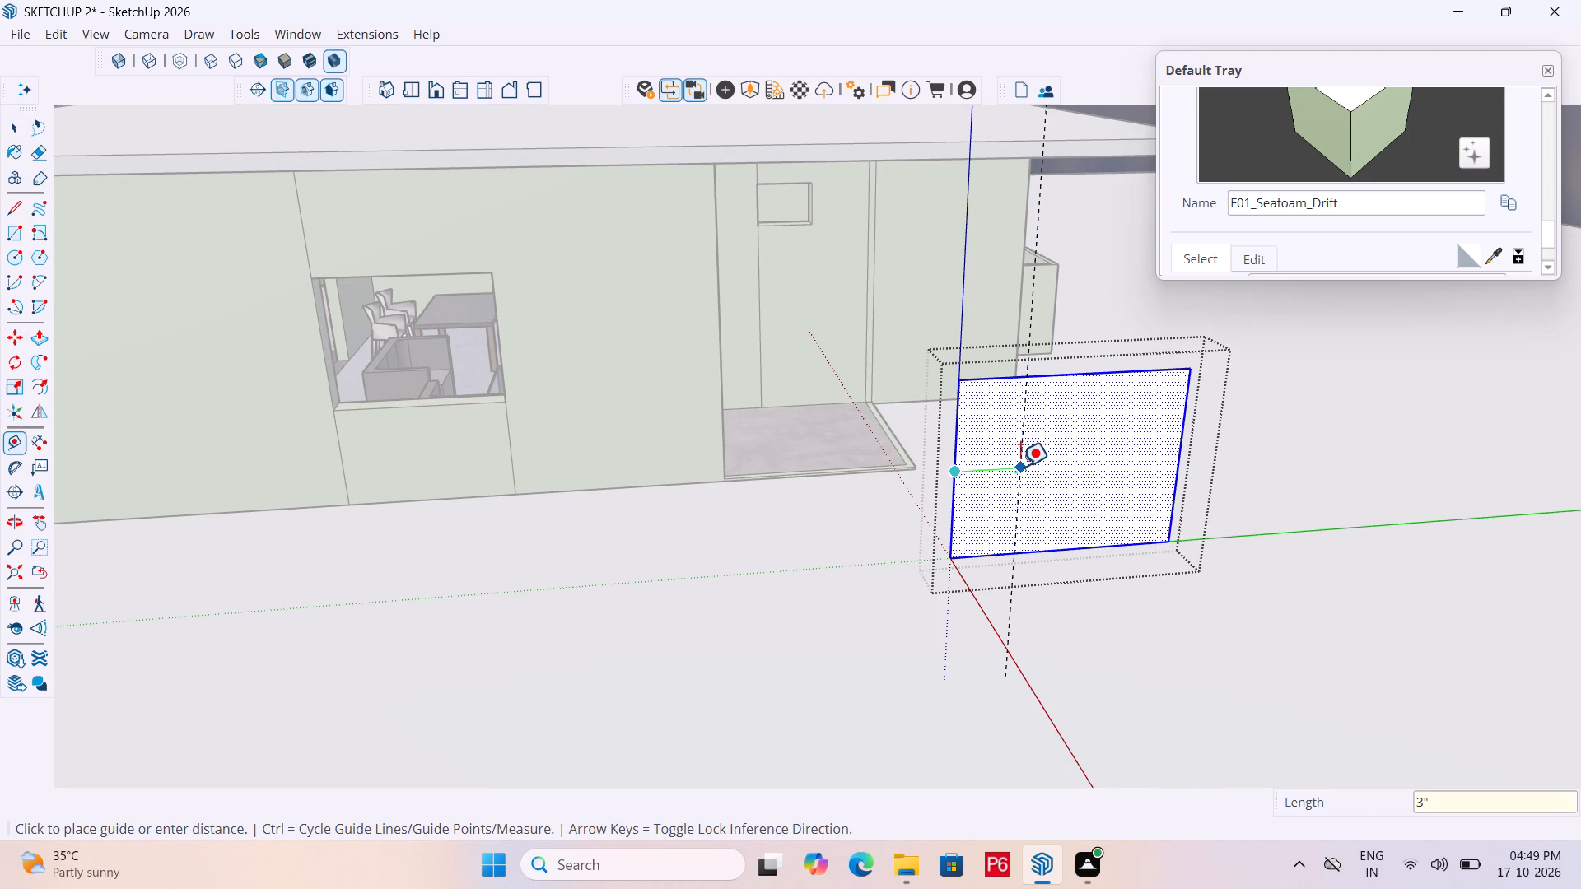
pyautogui.press('Return')
pyautogui.click(1176, 453)
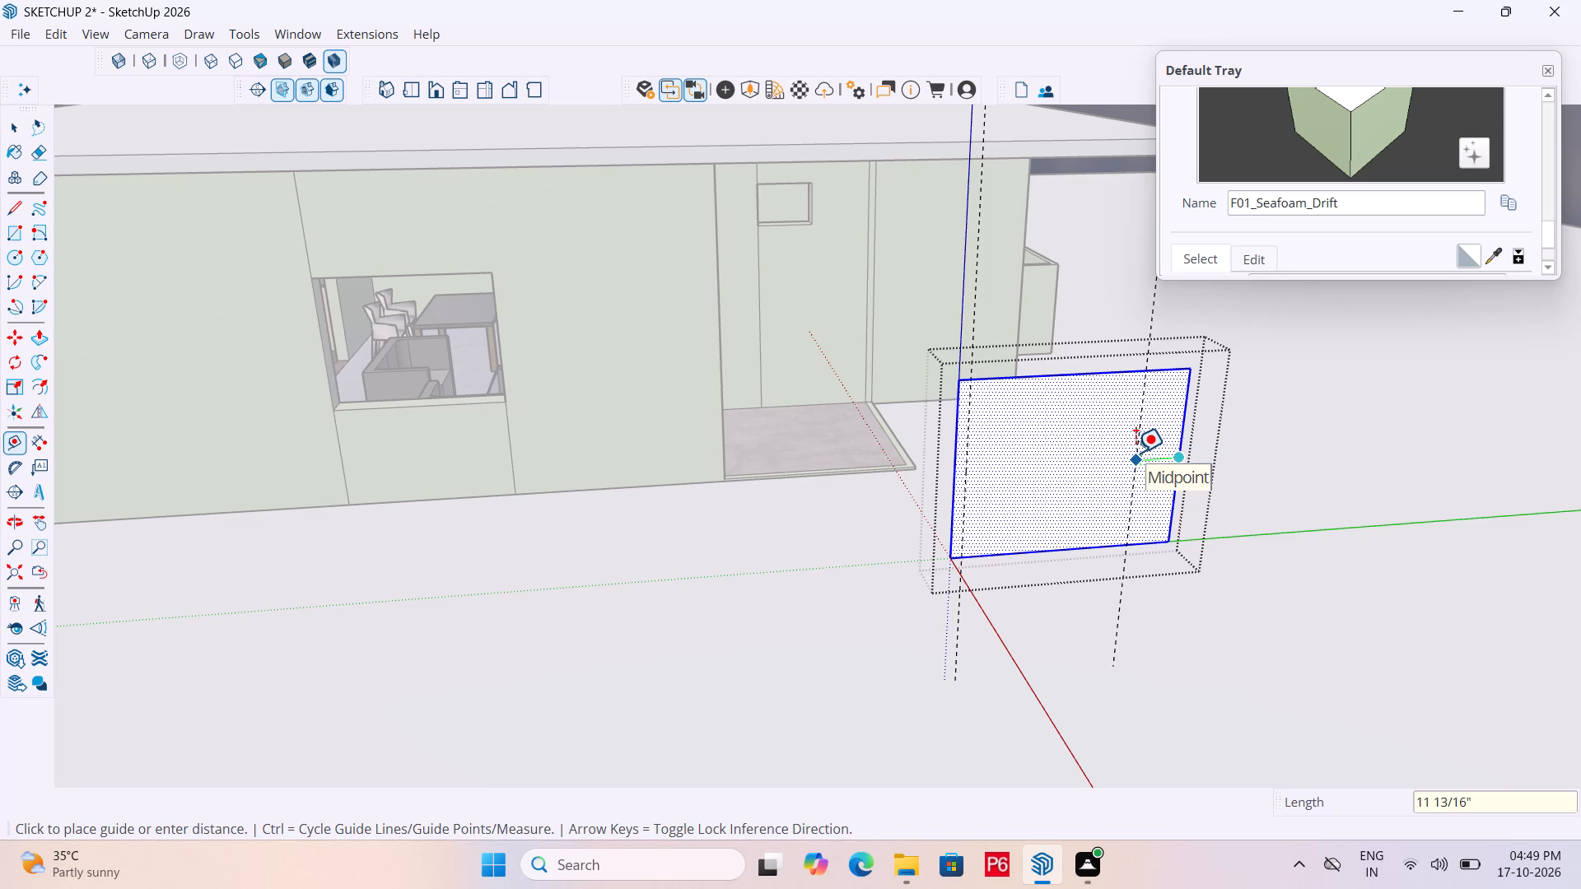
pyautogui.write('3"')
pyautogui.press('Return')
# Place horizontal guides 3" inside the top and bottom edges of the window panel.
pyautogui.click(1103, 370)
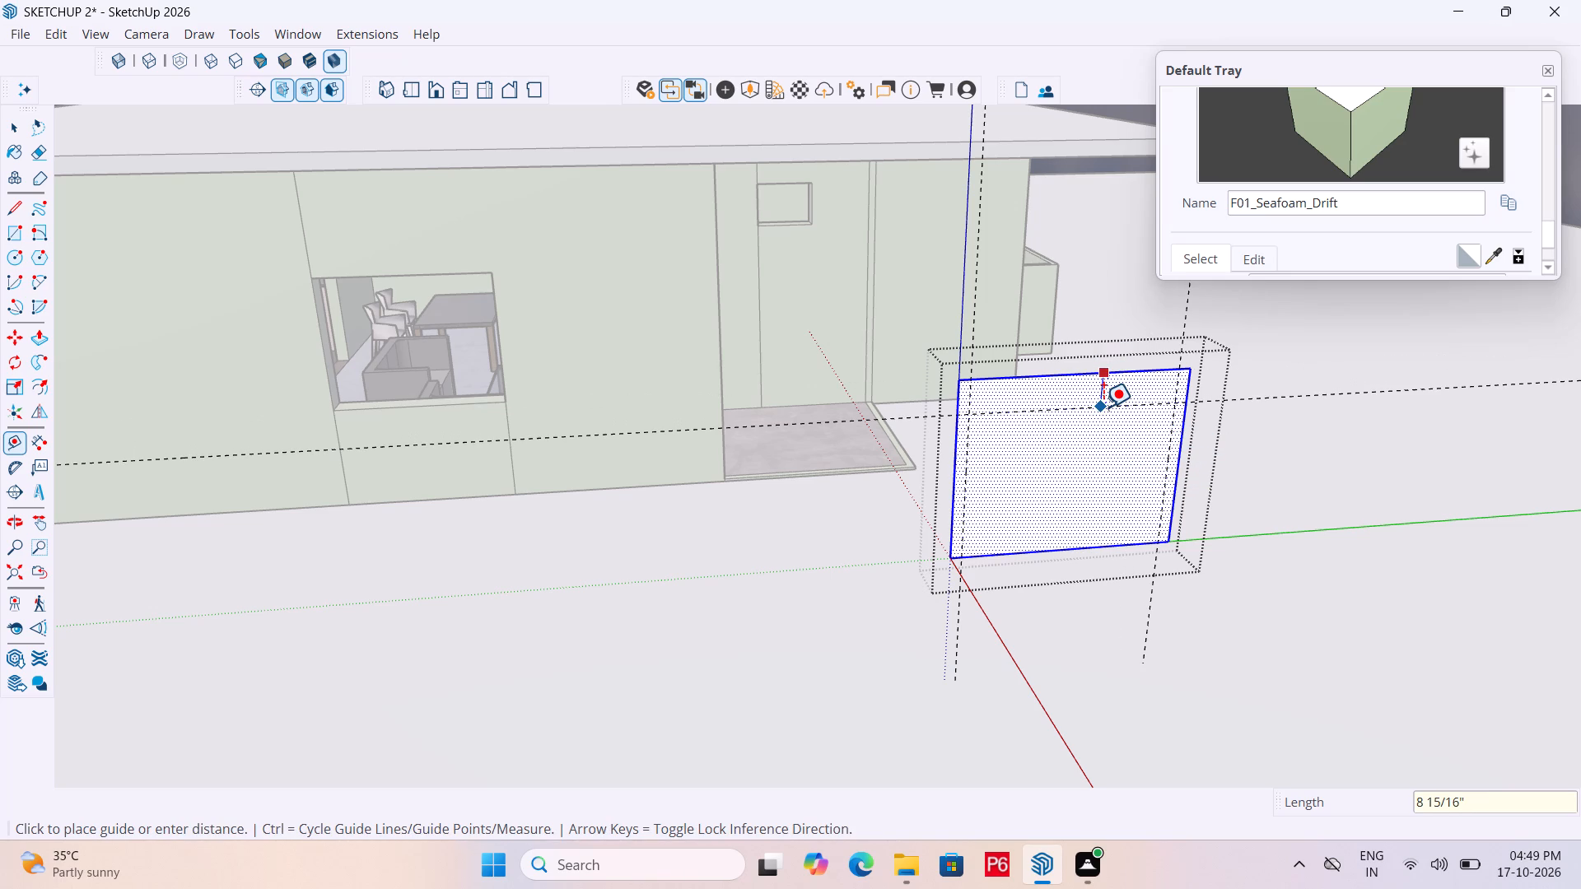
pyautogui.press('3')
pyautogui.hotkey('shift', '"')
pyautogui.press('Return')
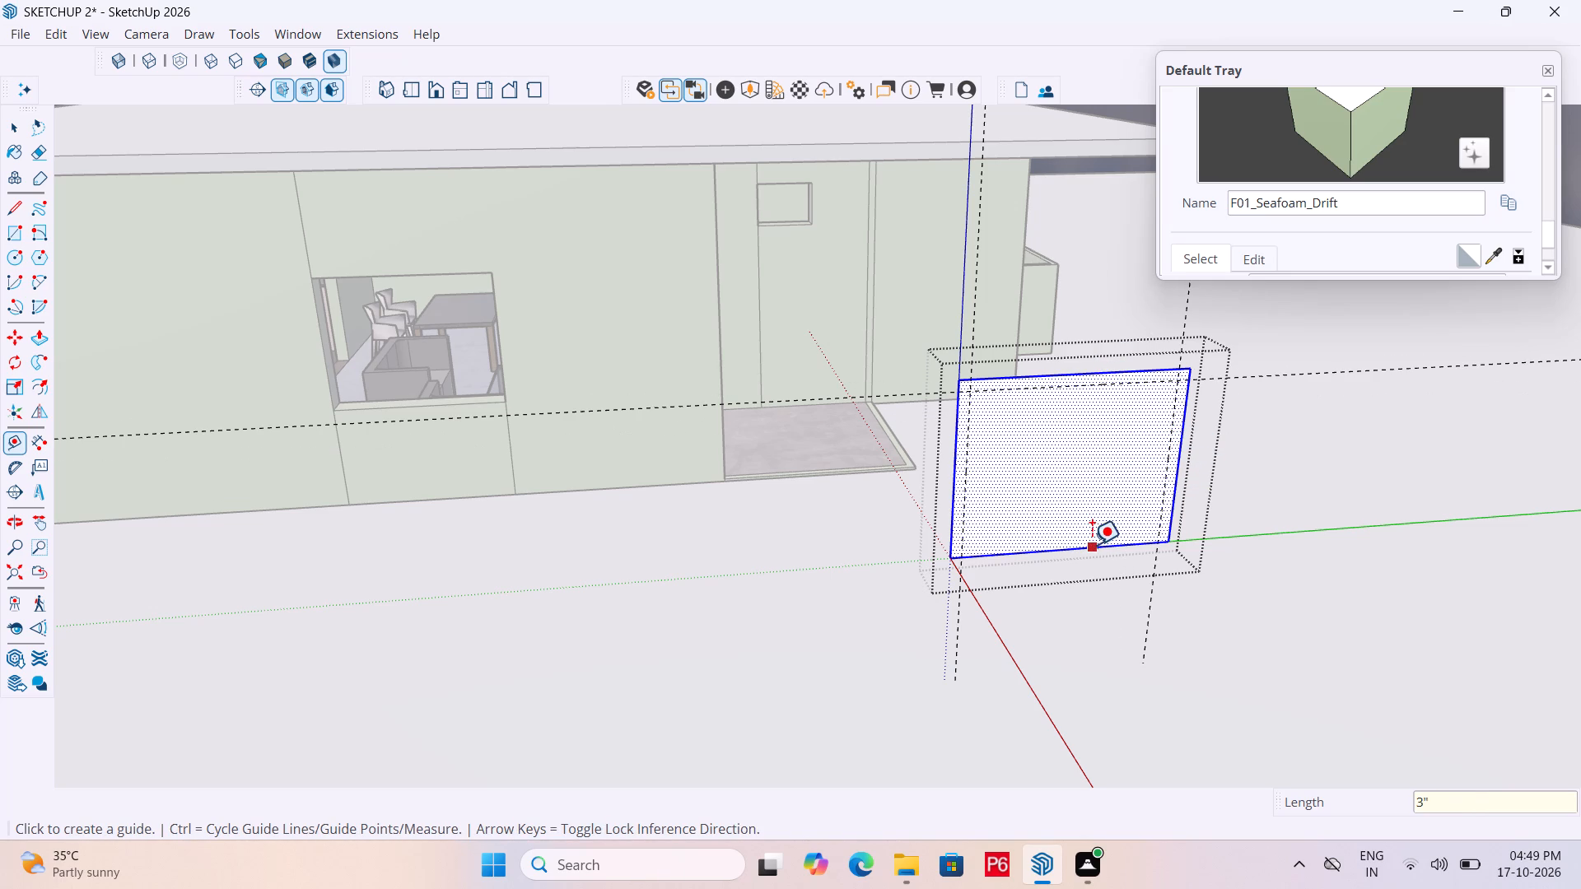
pyautogui.click(1092, 545)
pyautogui.press('3')
pyautogui.hotkey('shift', '"')
pyautogui.press('Return')
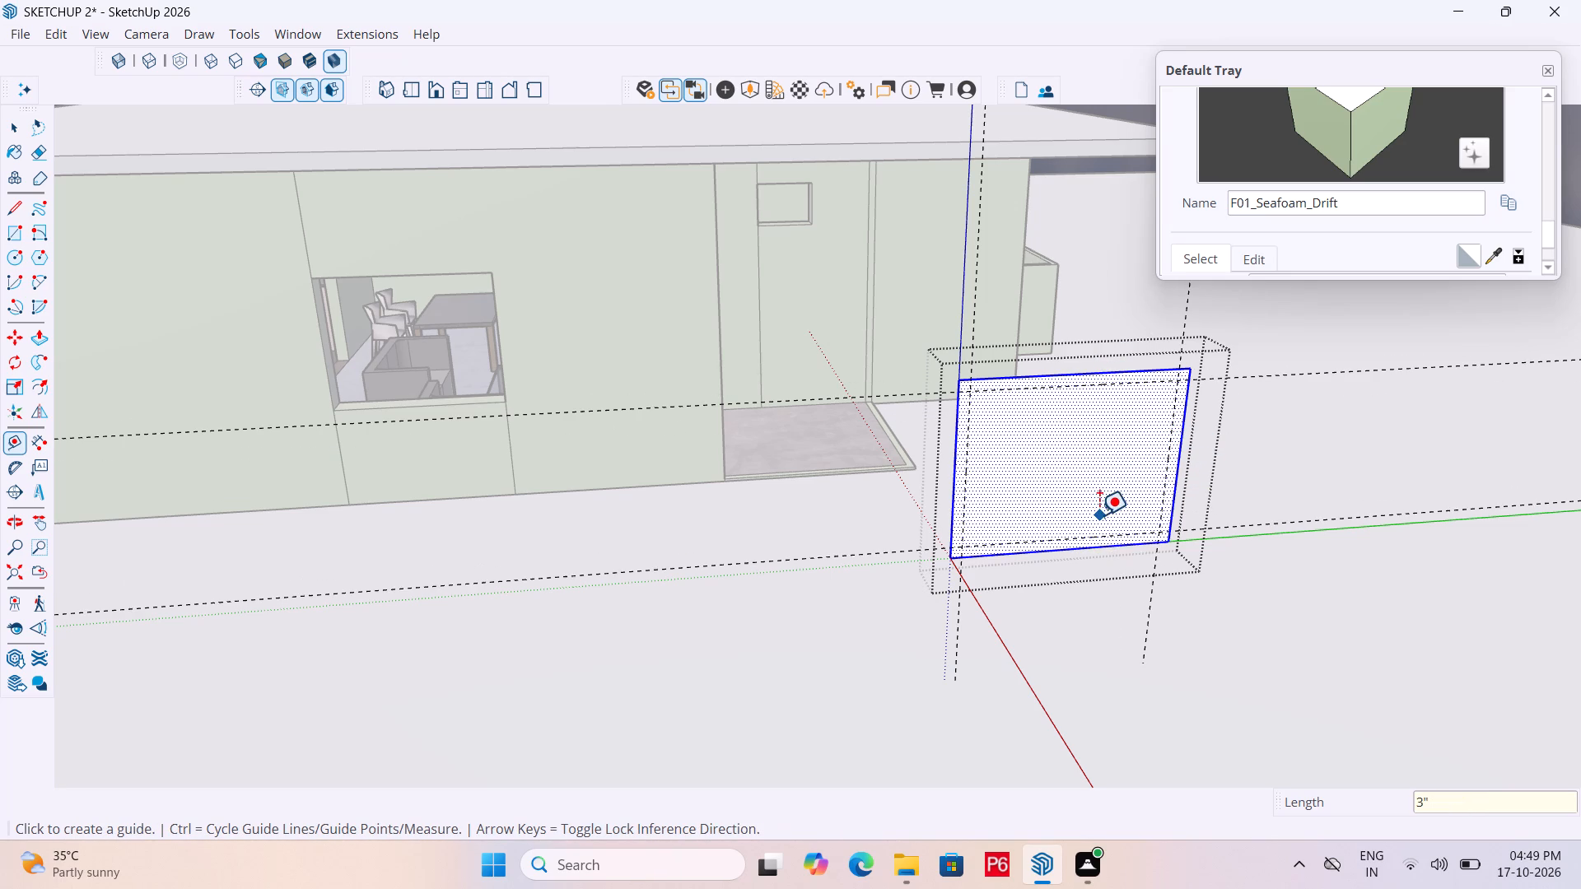
# Draw an inner rectangle between the guide intersections on the panel to outline a 3" window frame.
pyautogui.scroll(4, 1117, 495)
pyautogui.press('r')
pyautogui.scroll(2, 921, 375)
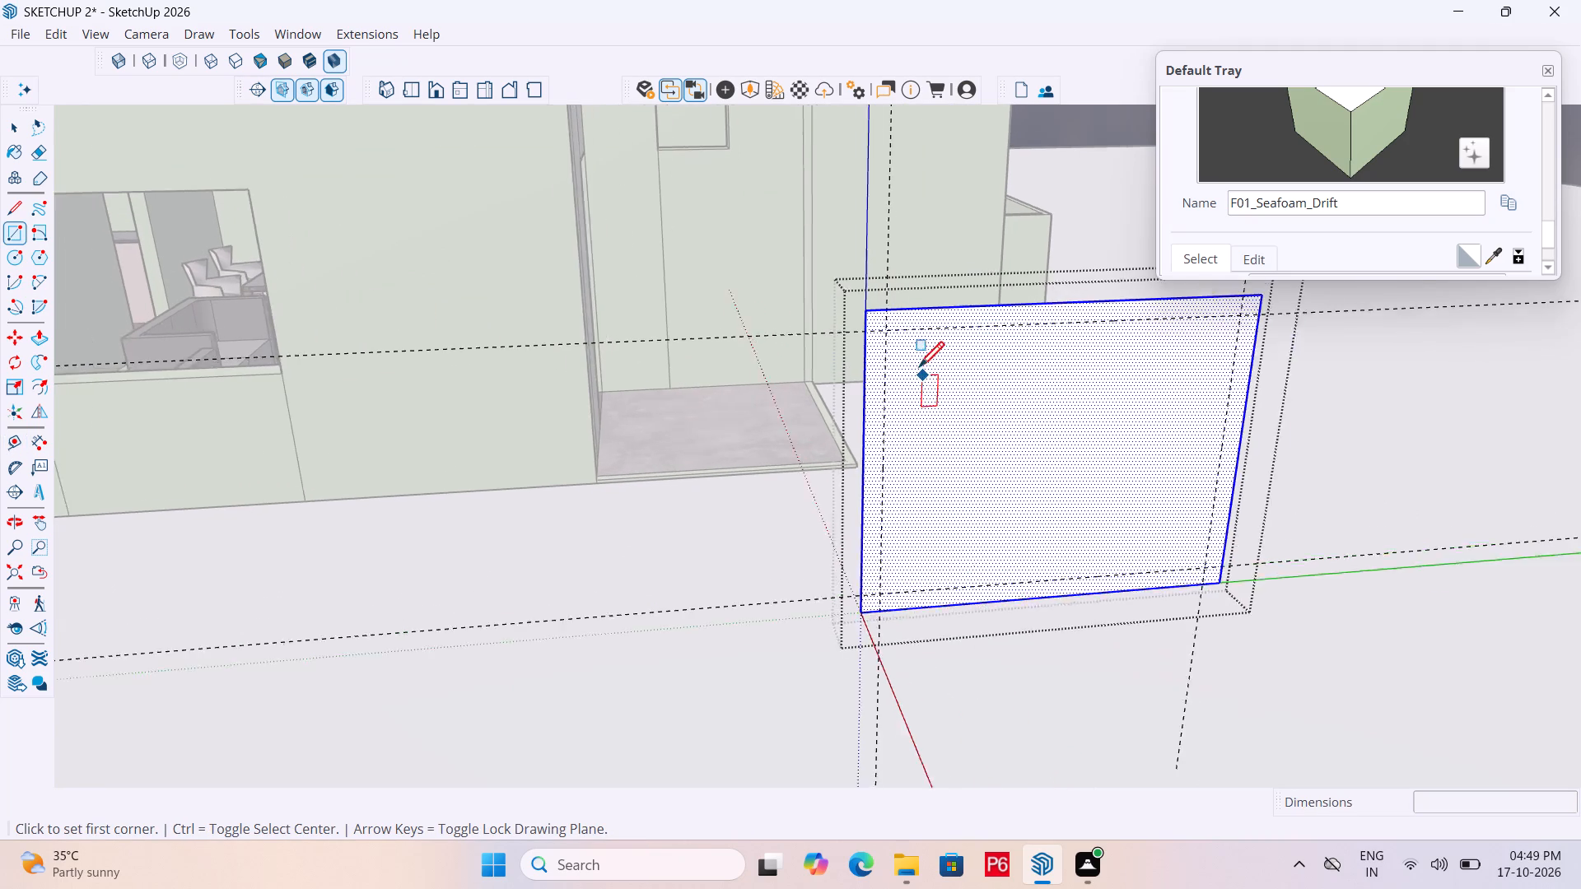
pyautogui.scroll(2, 919, 370)
pyautogui.click(879, 315)
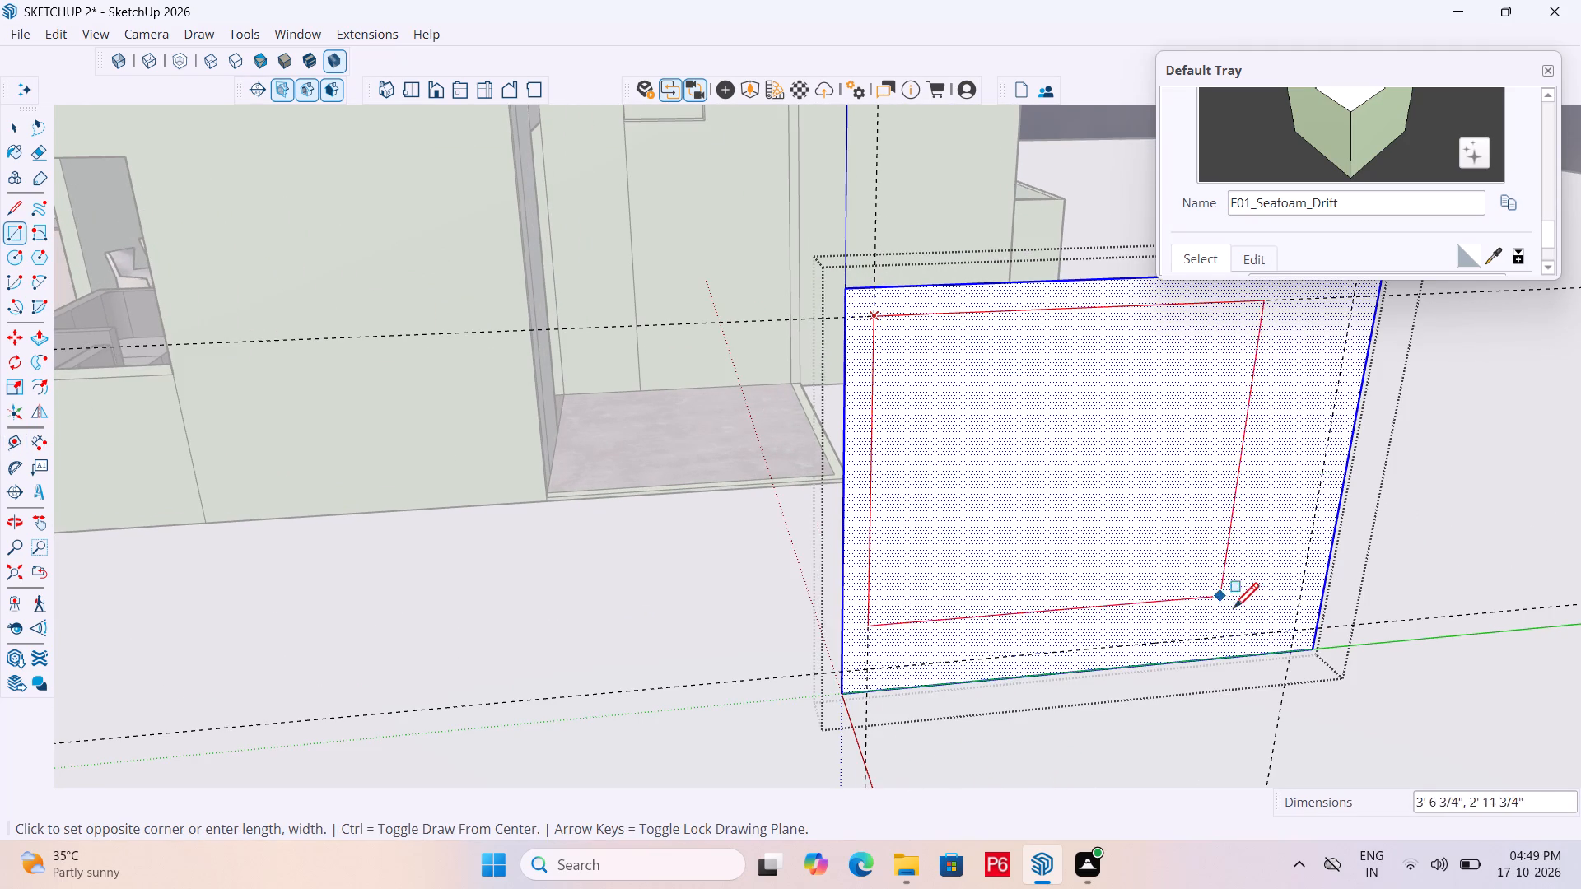
pyautogui.click(1293, 631)
pyautogui.scroll(-5, 1004, 576)
# Save the model with the window frame outline.
pyautogui.hotkey('ctrl', 's')
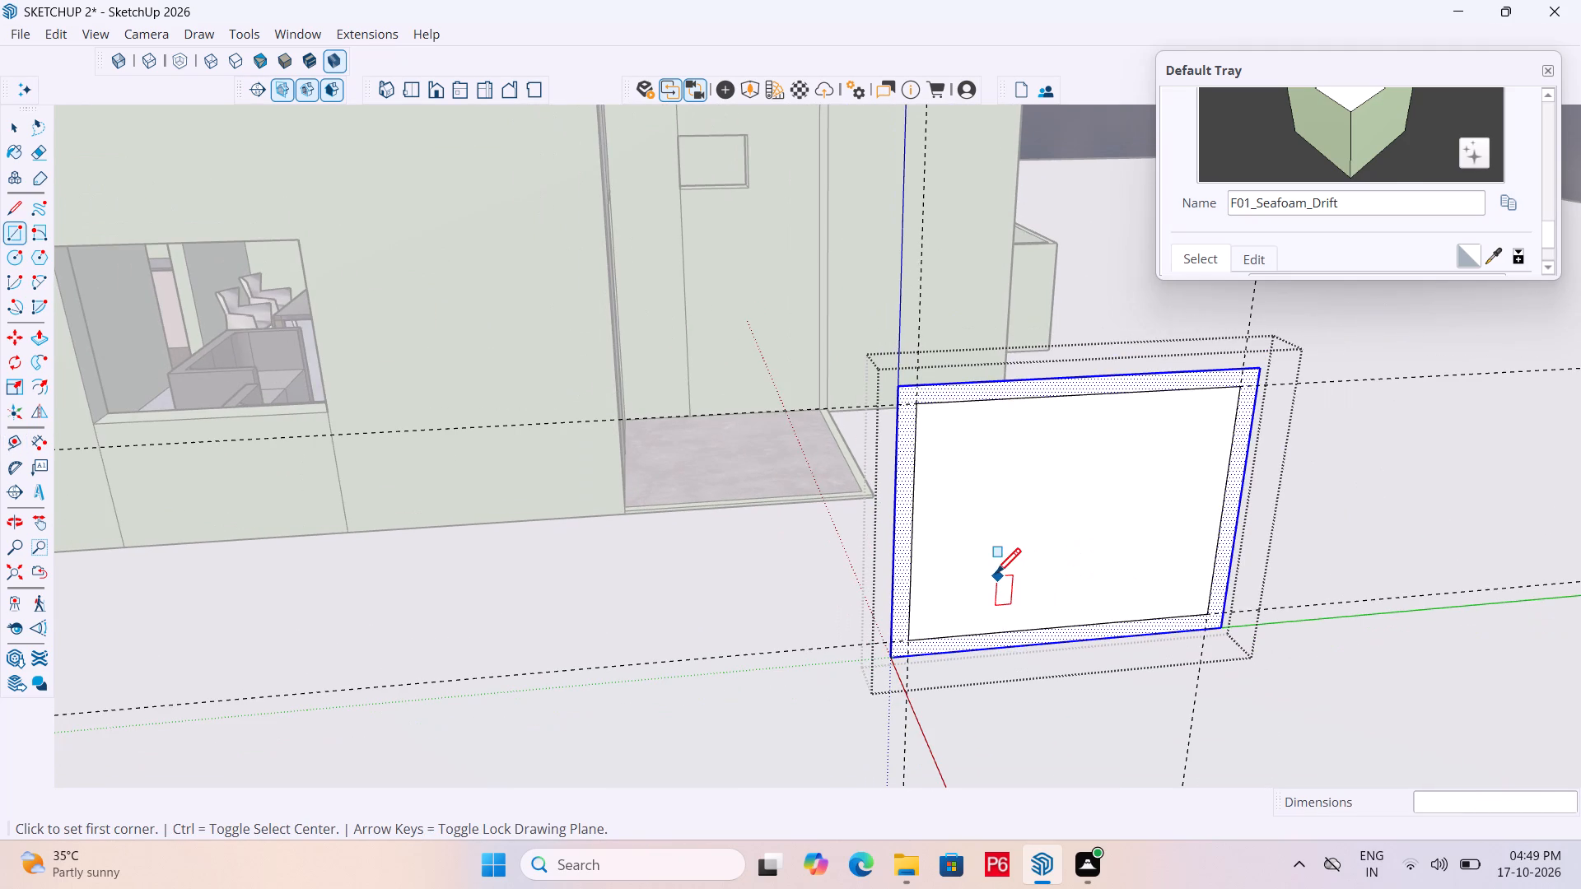
pyautogui.hotkey('ctrl', 's')
pyautogui.hotkey('ctrl', 's')
pyautogui.hotkey('ctrl', 's')
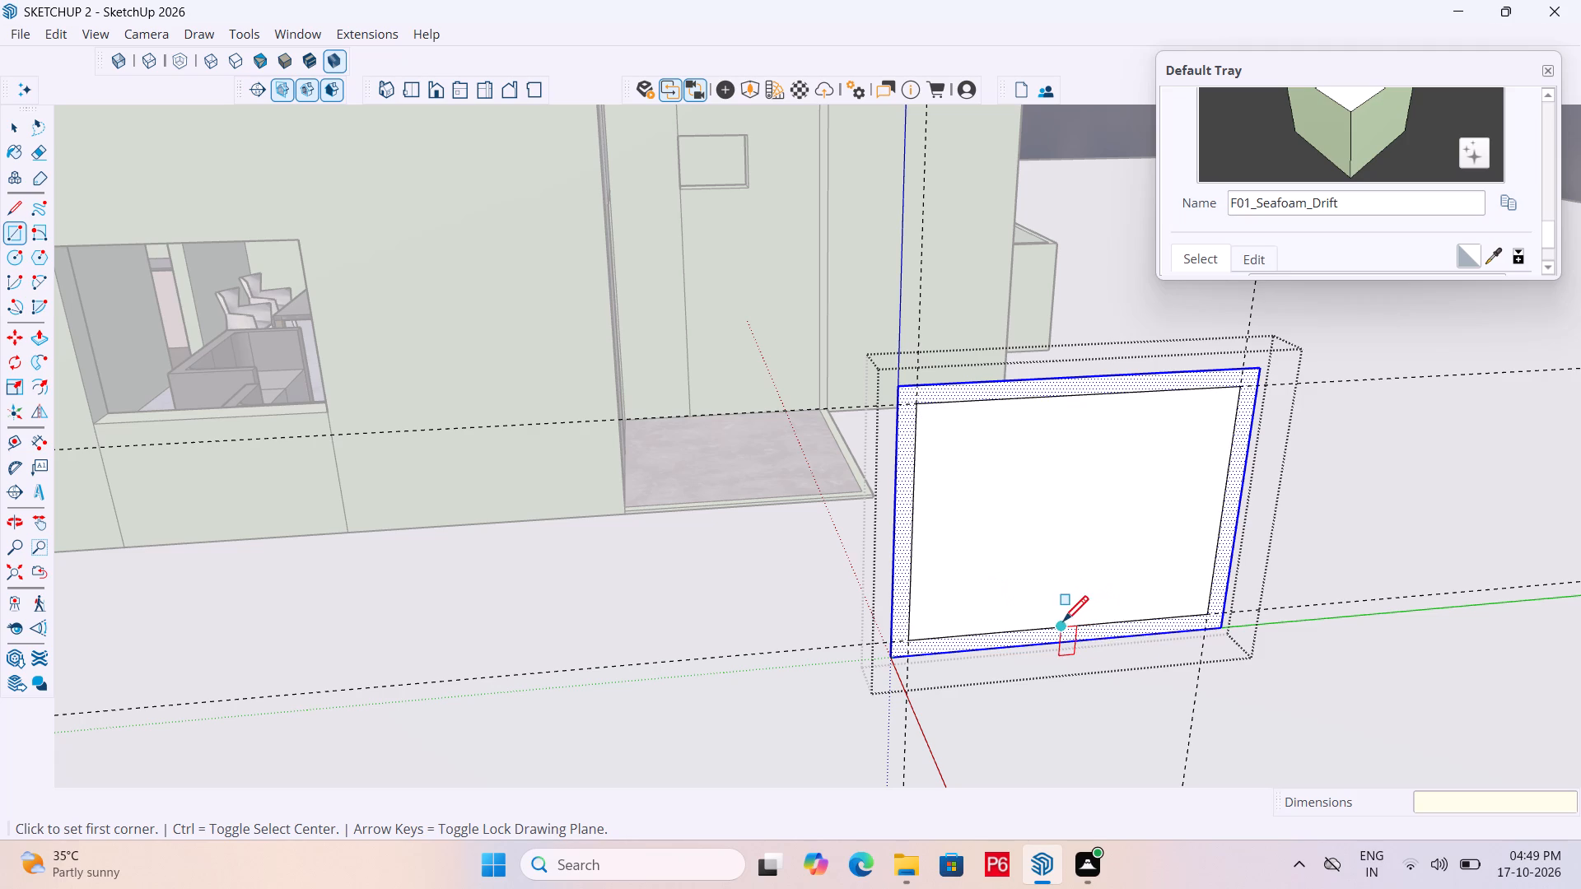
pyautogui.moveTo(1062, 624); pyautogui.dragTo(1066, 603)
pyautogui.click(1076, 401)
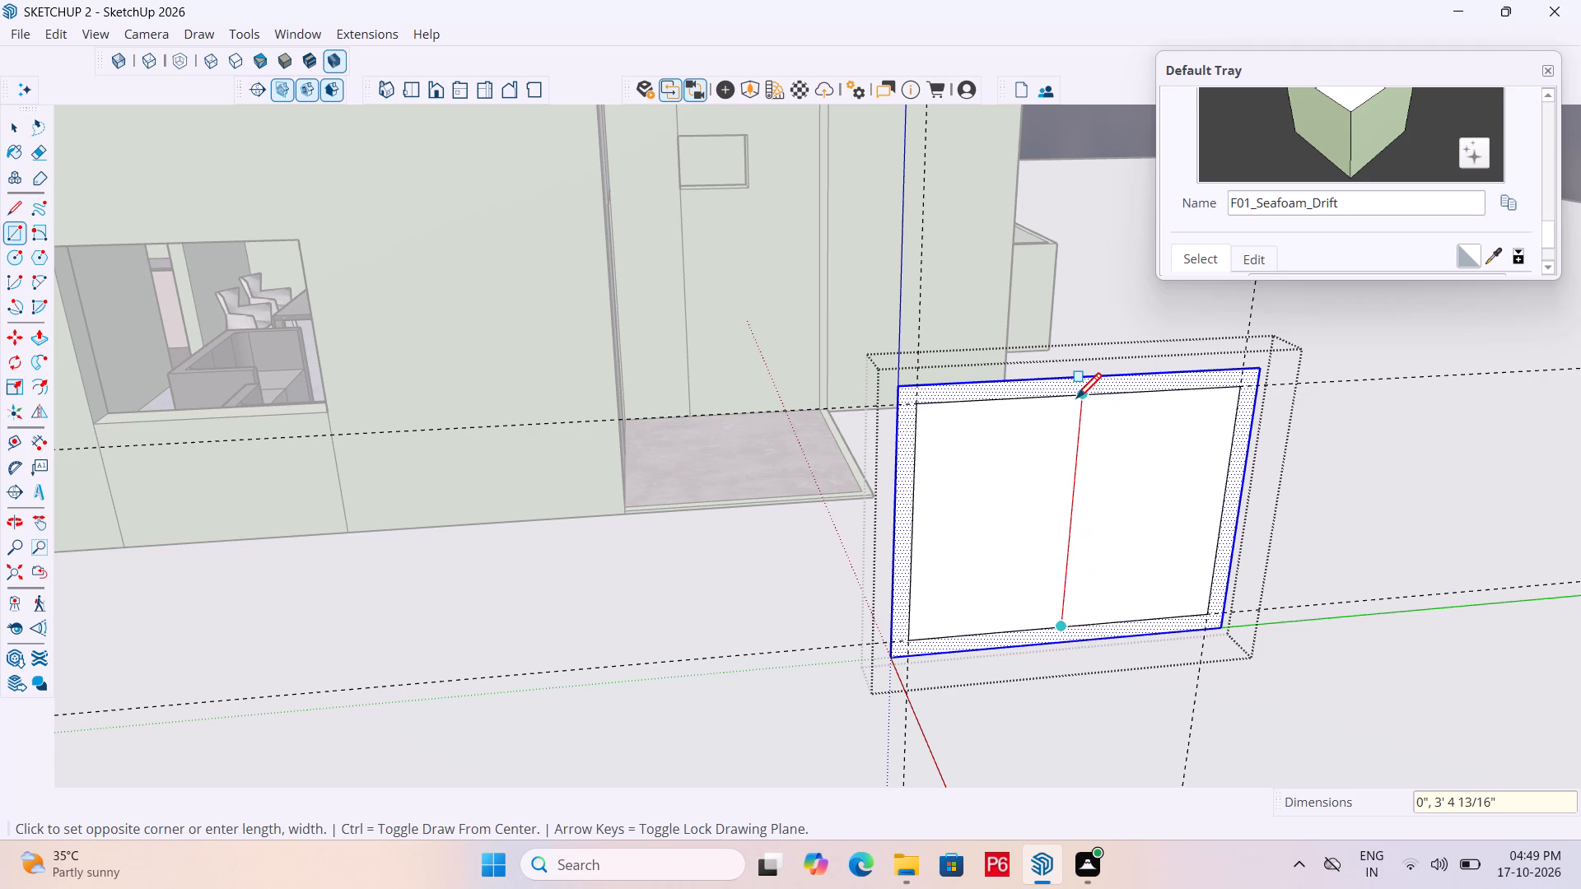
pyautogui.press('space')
# Draw a 3' 6" vertical line between the midpoints of the inner rectangle's bottom and top edges, splitting it into two panes.
pyautogui.press('l')
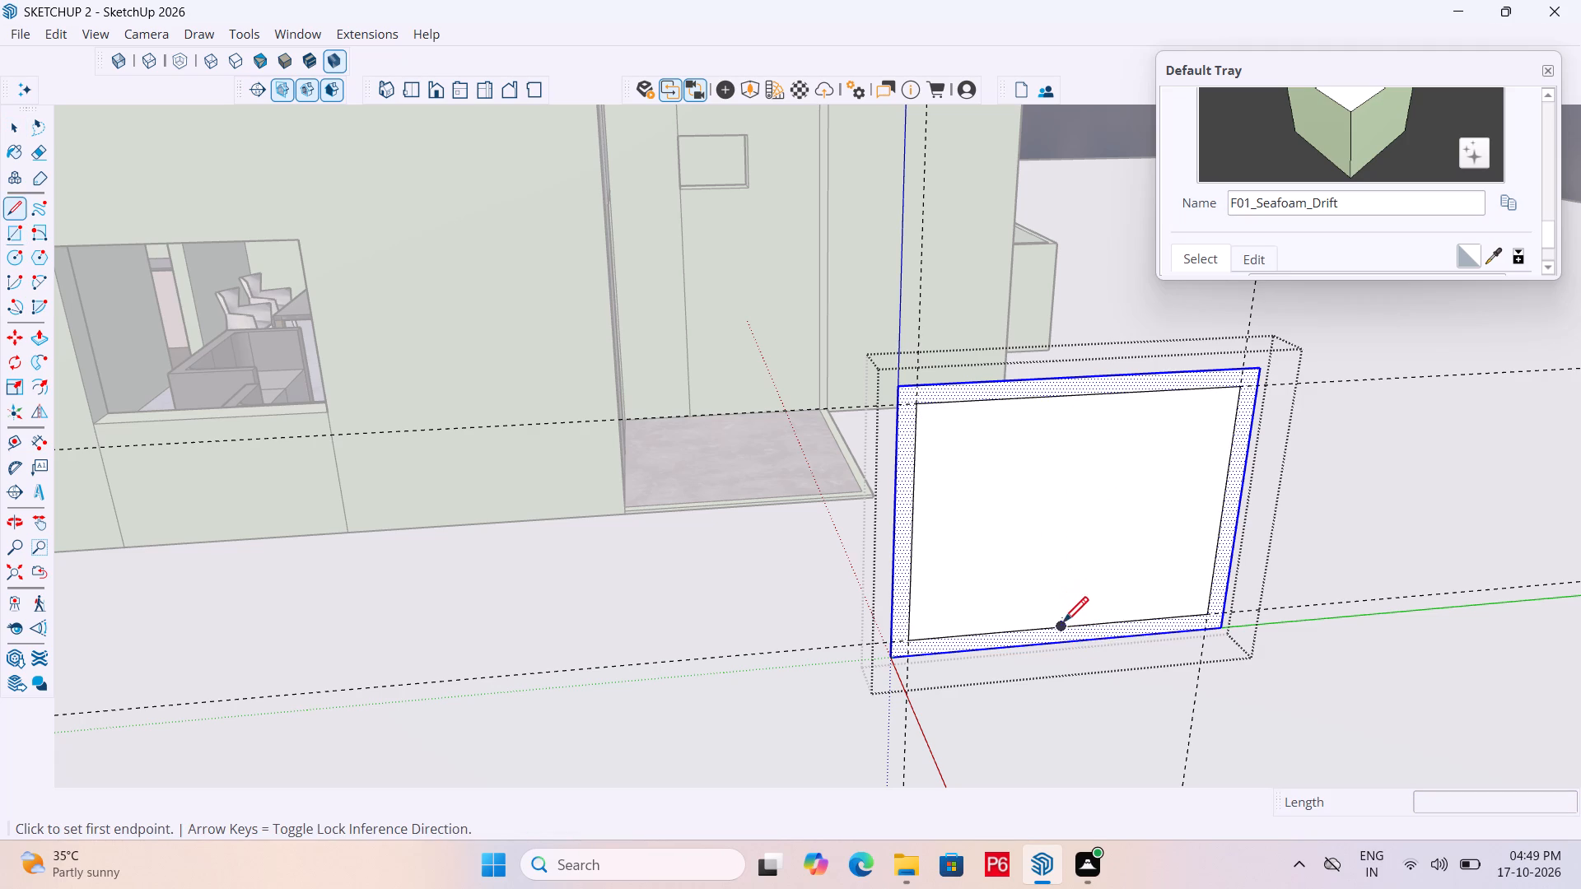
pyautogui.moveTo(1057, 631); pyautogui.dragTo(1075, 566)
pyautogui.click(1074, 401)
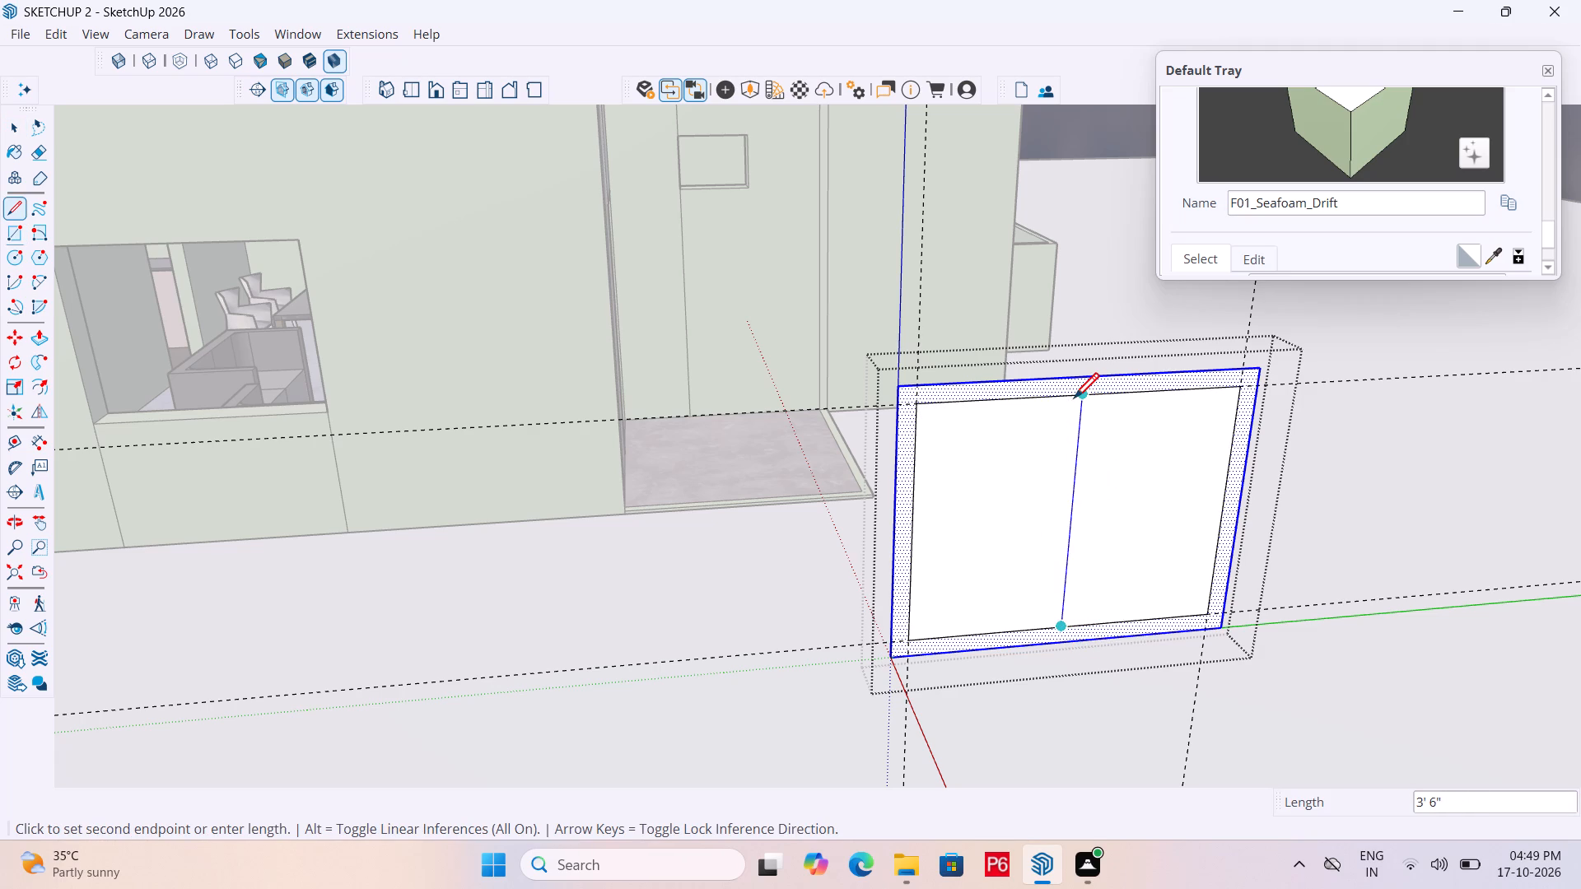
pyautogui.press('space')
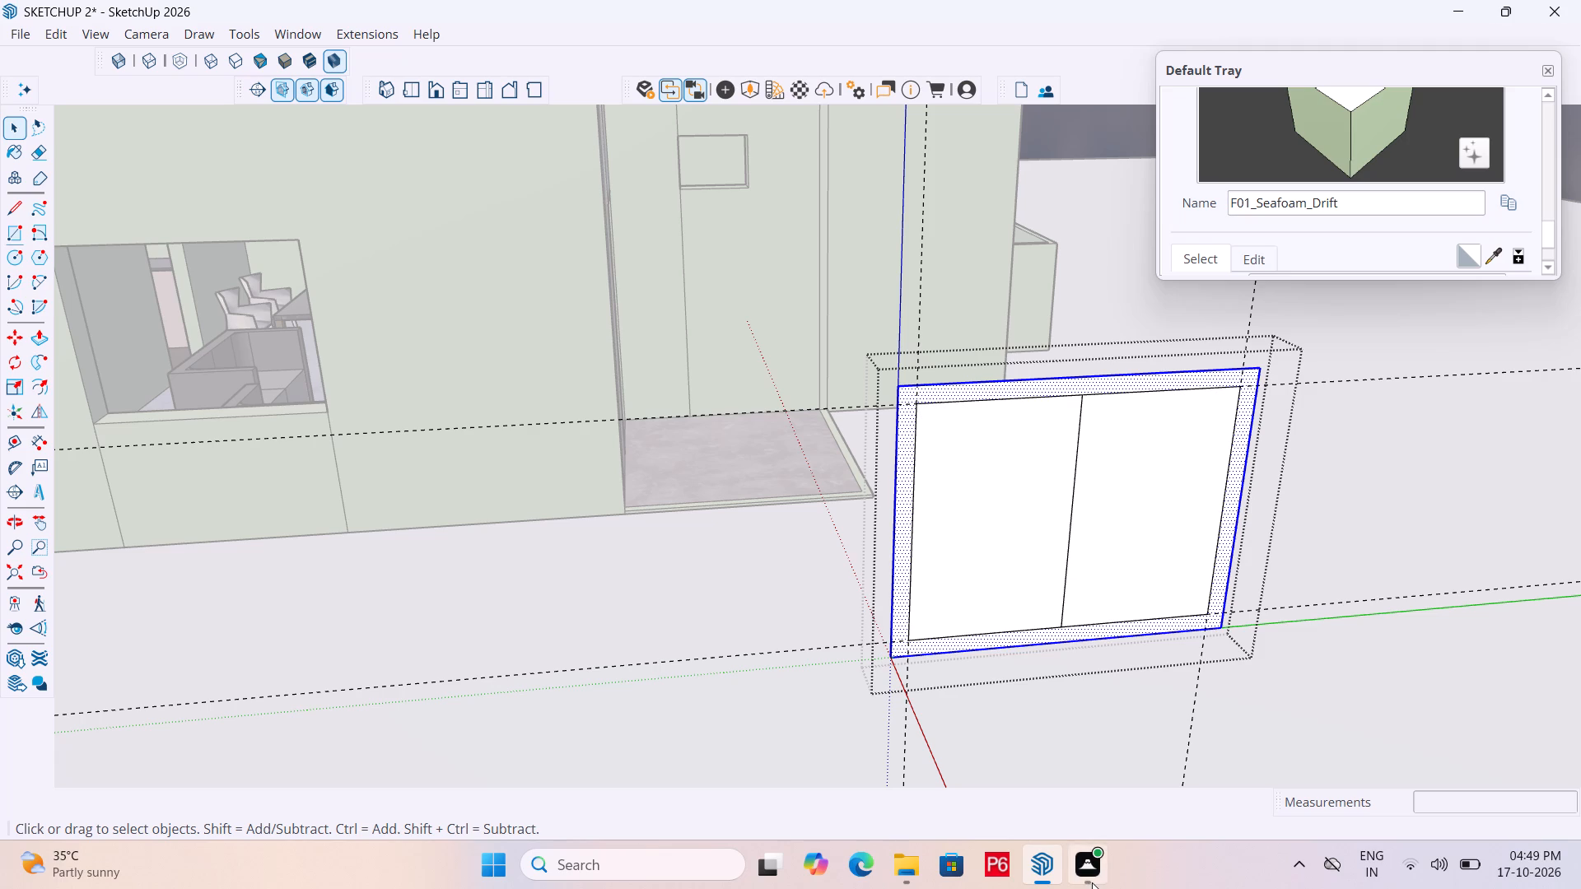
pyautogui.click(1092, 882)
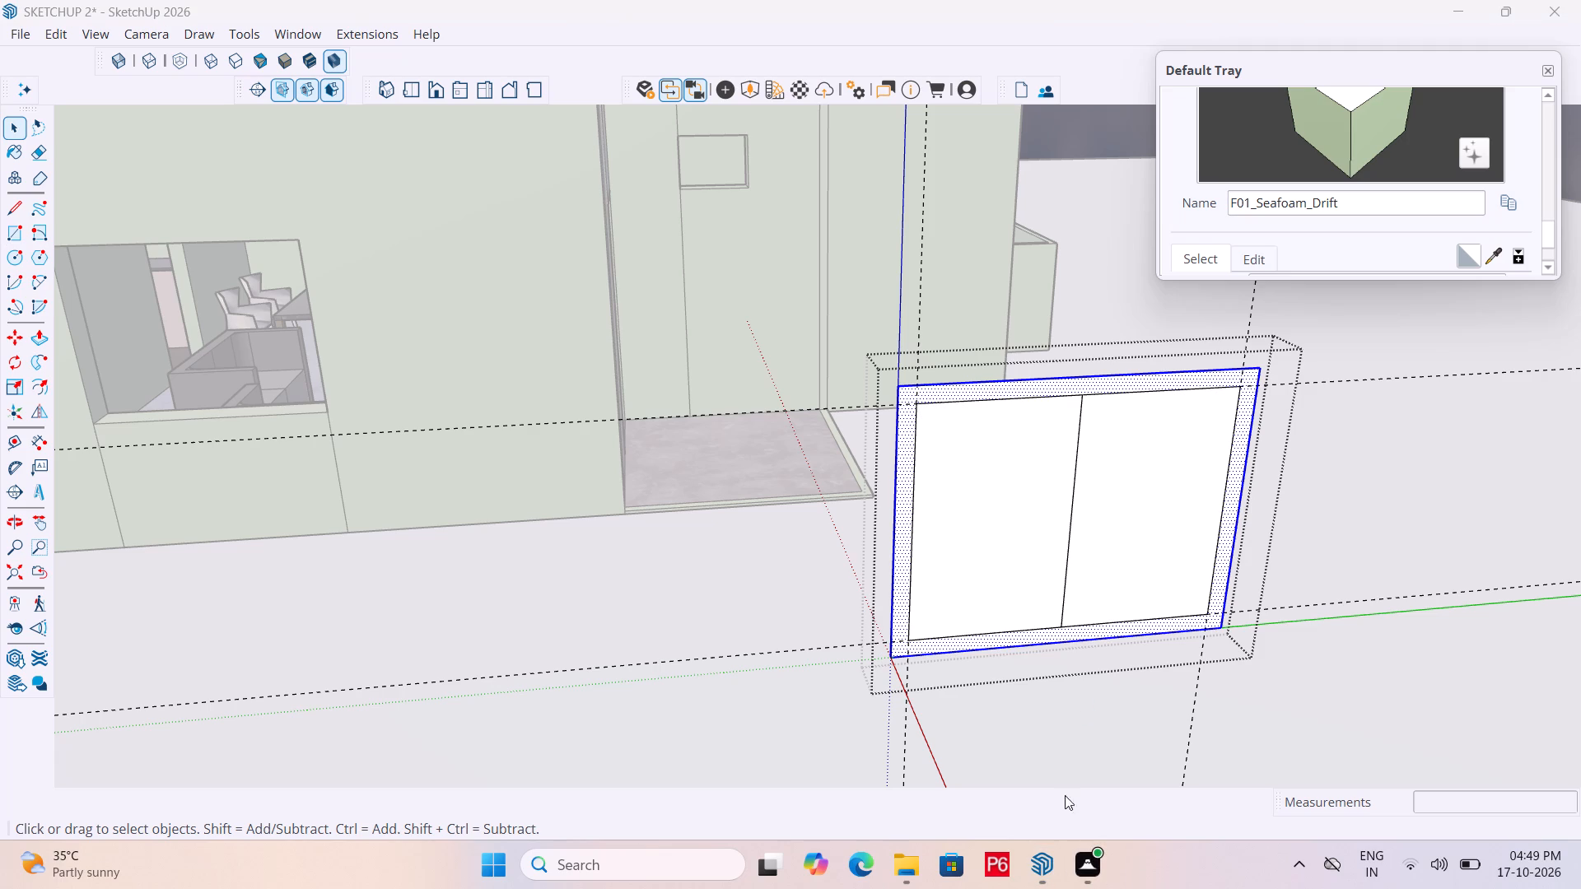
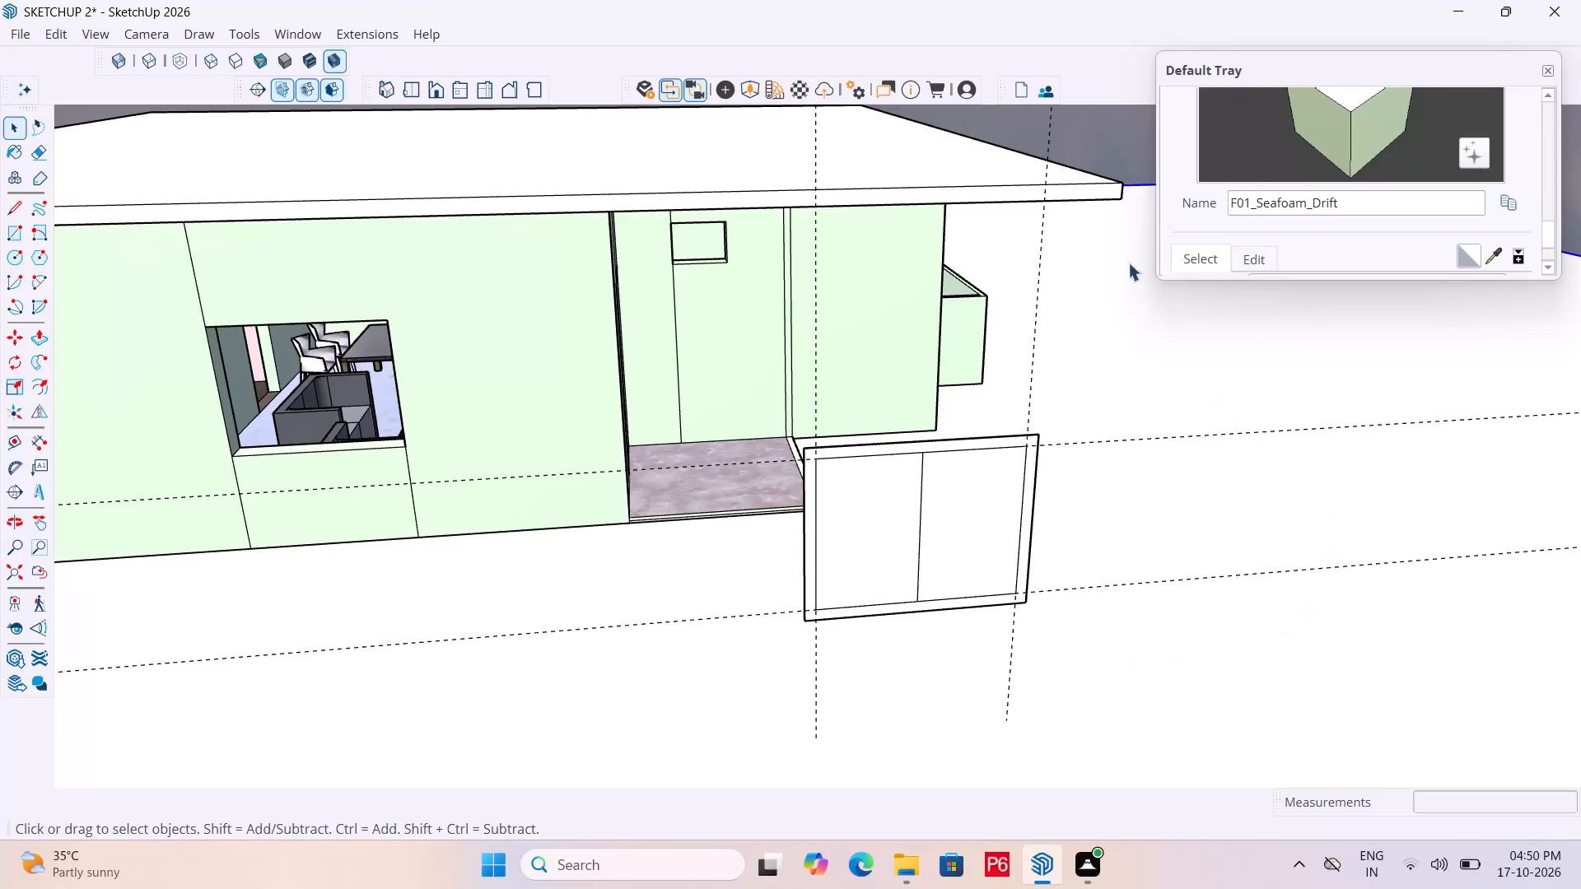
# Open the window panel group for editing.
pyautogui.click(1111, 143)
pyautogui.doubleClick(929, 559)
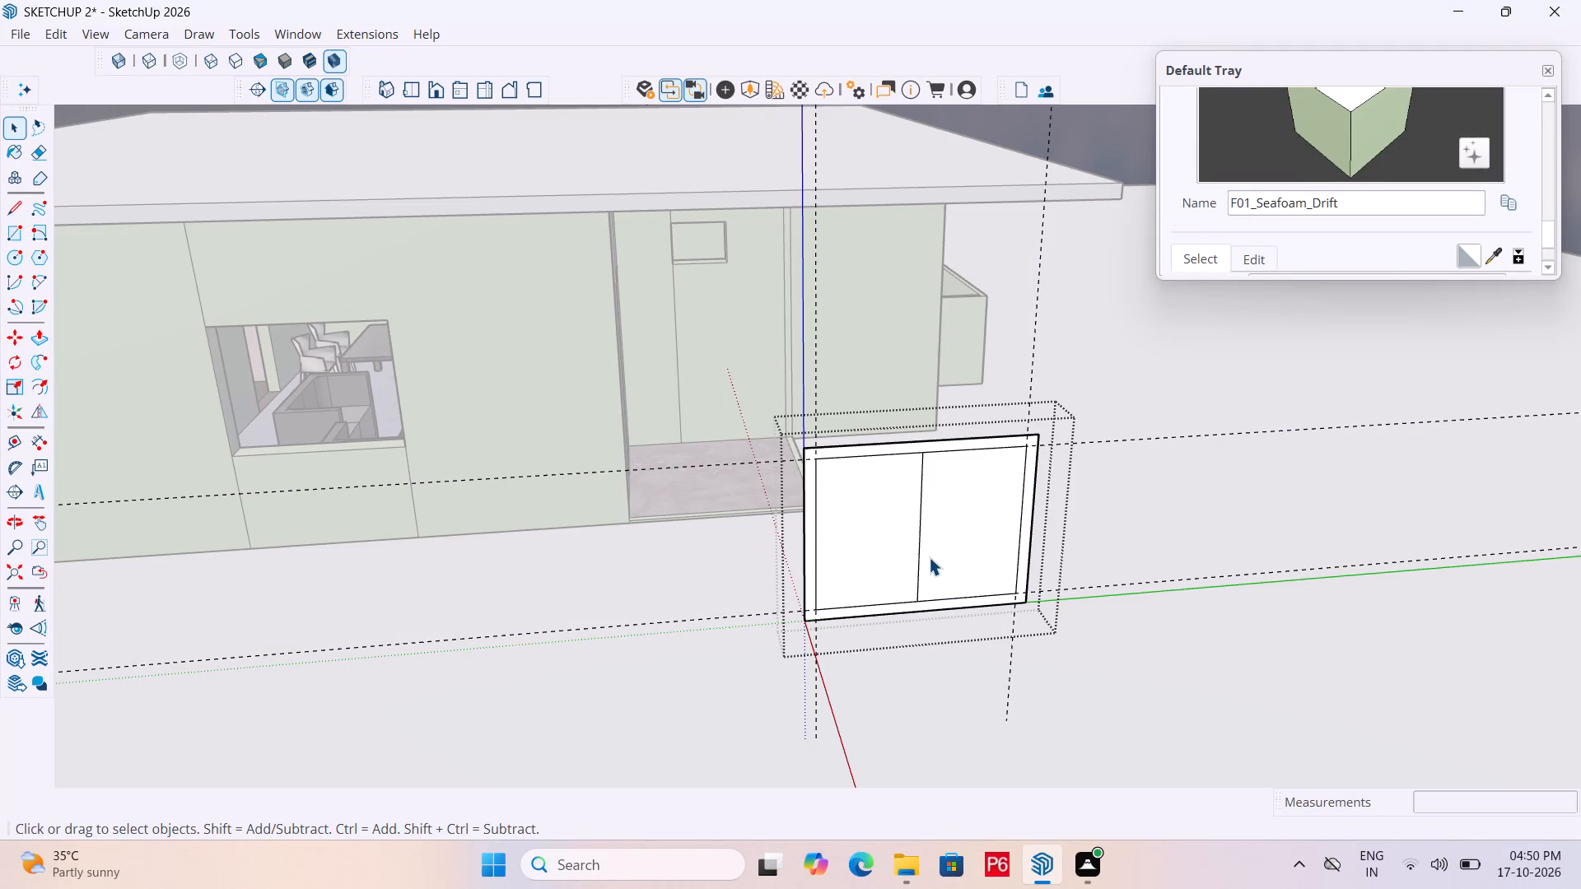
pyautogui.scroll(5, 895, 544)
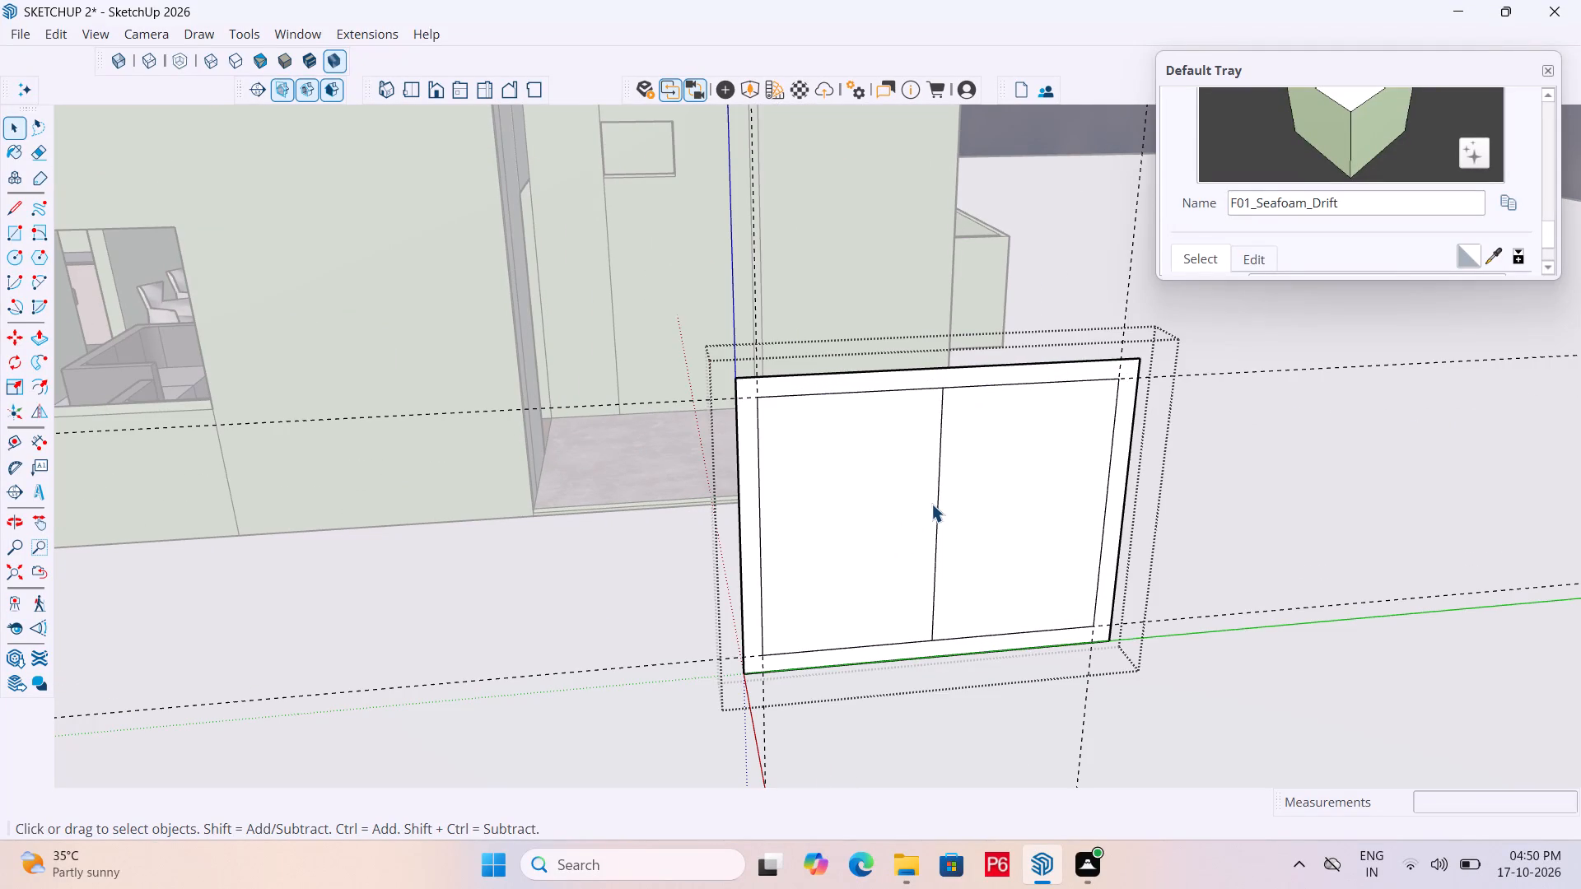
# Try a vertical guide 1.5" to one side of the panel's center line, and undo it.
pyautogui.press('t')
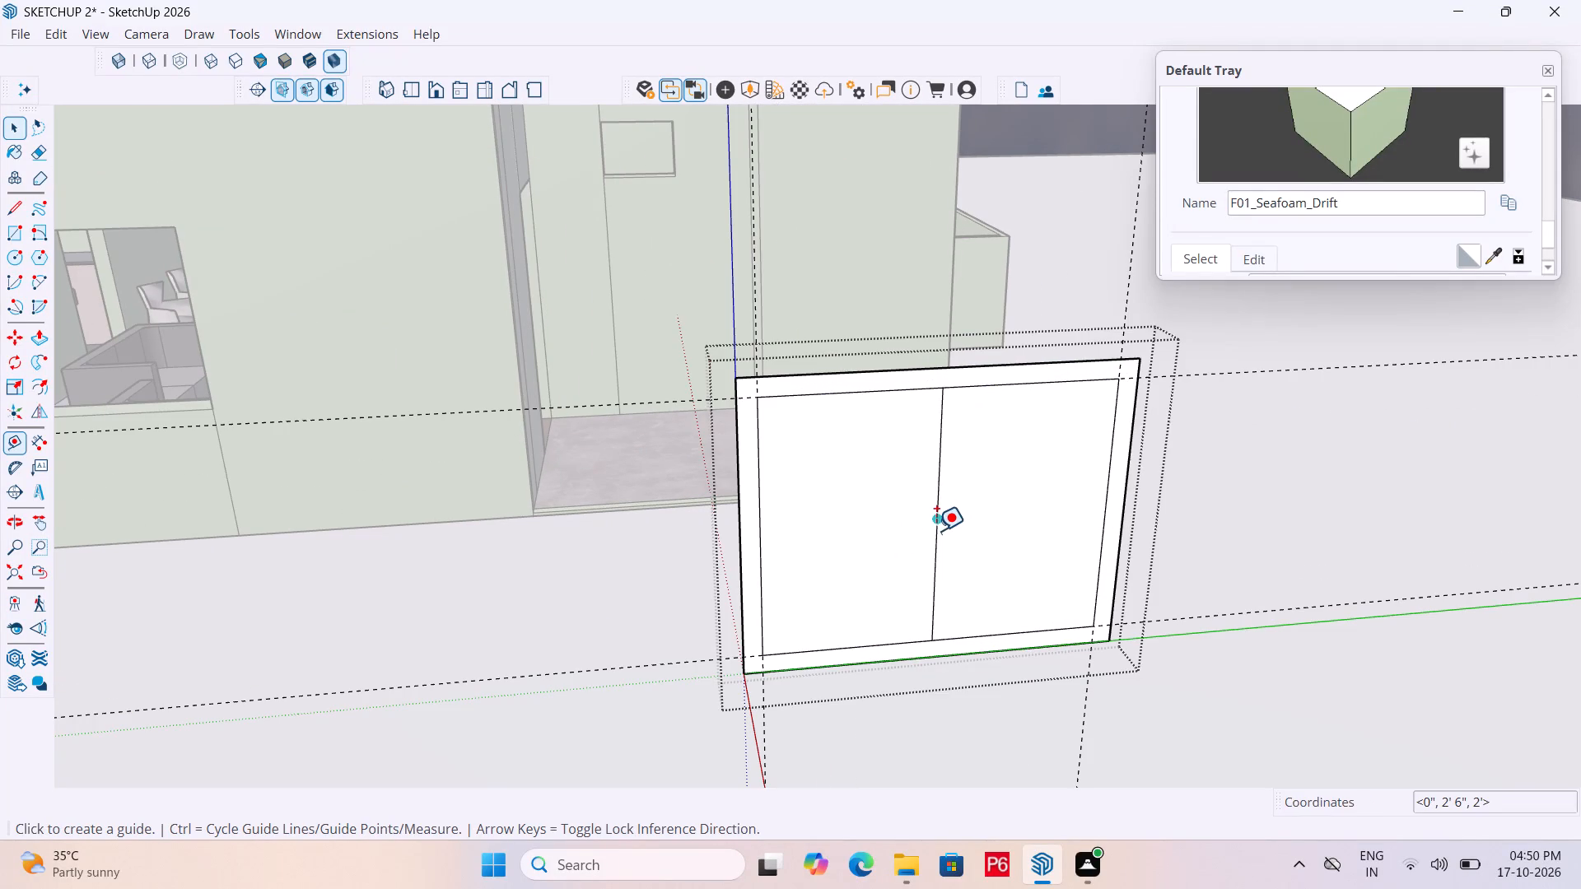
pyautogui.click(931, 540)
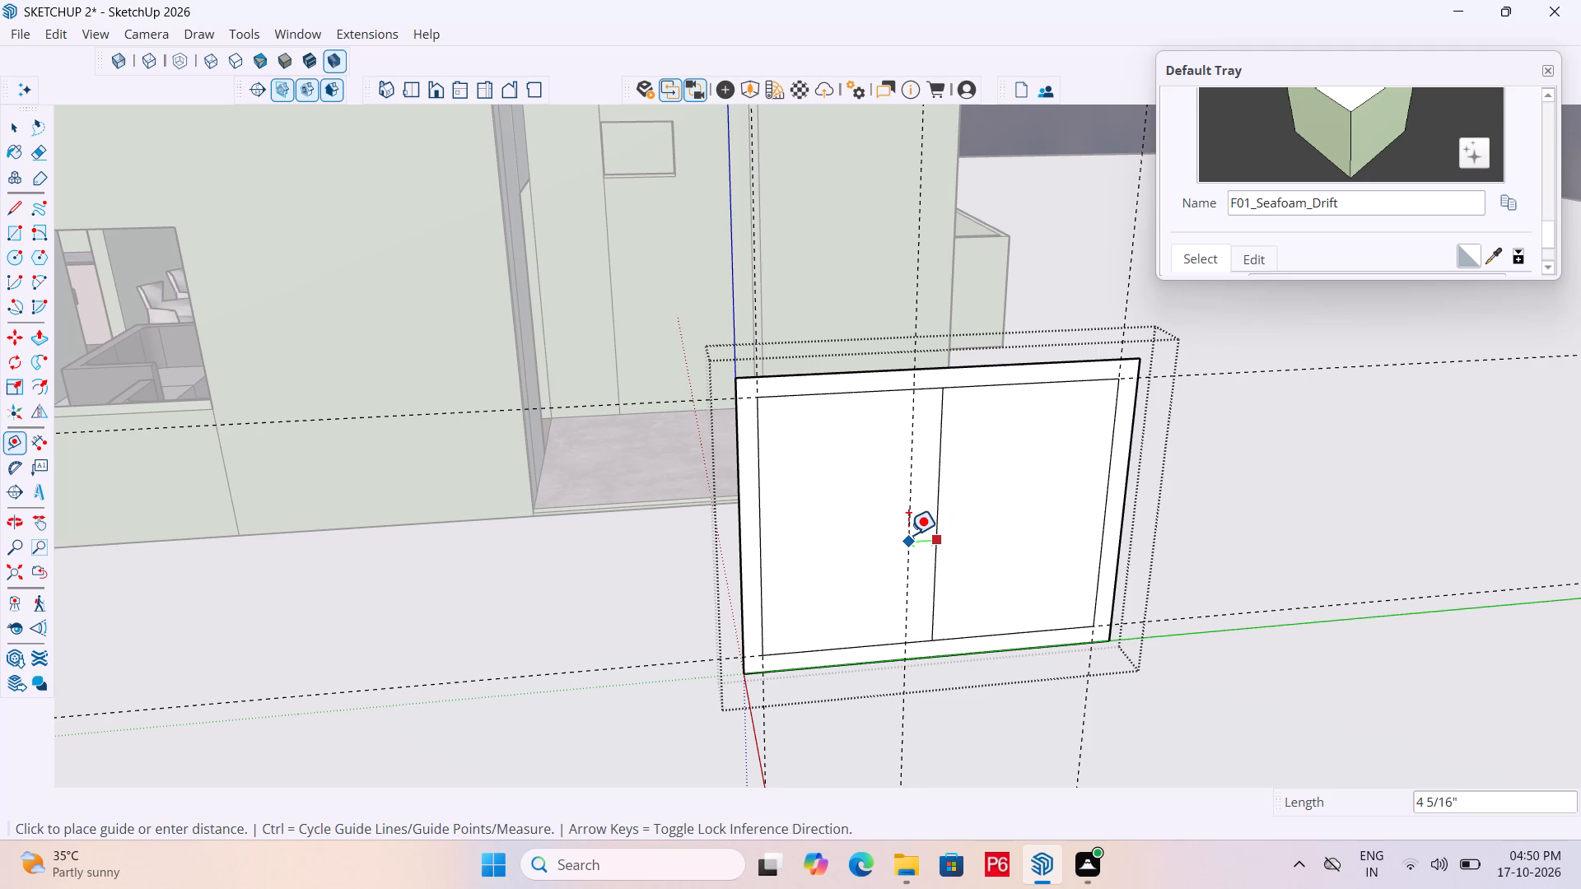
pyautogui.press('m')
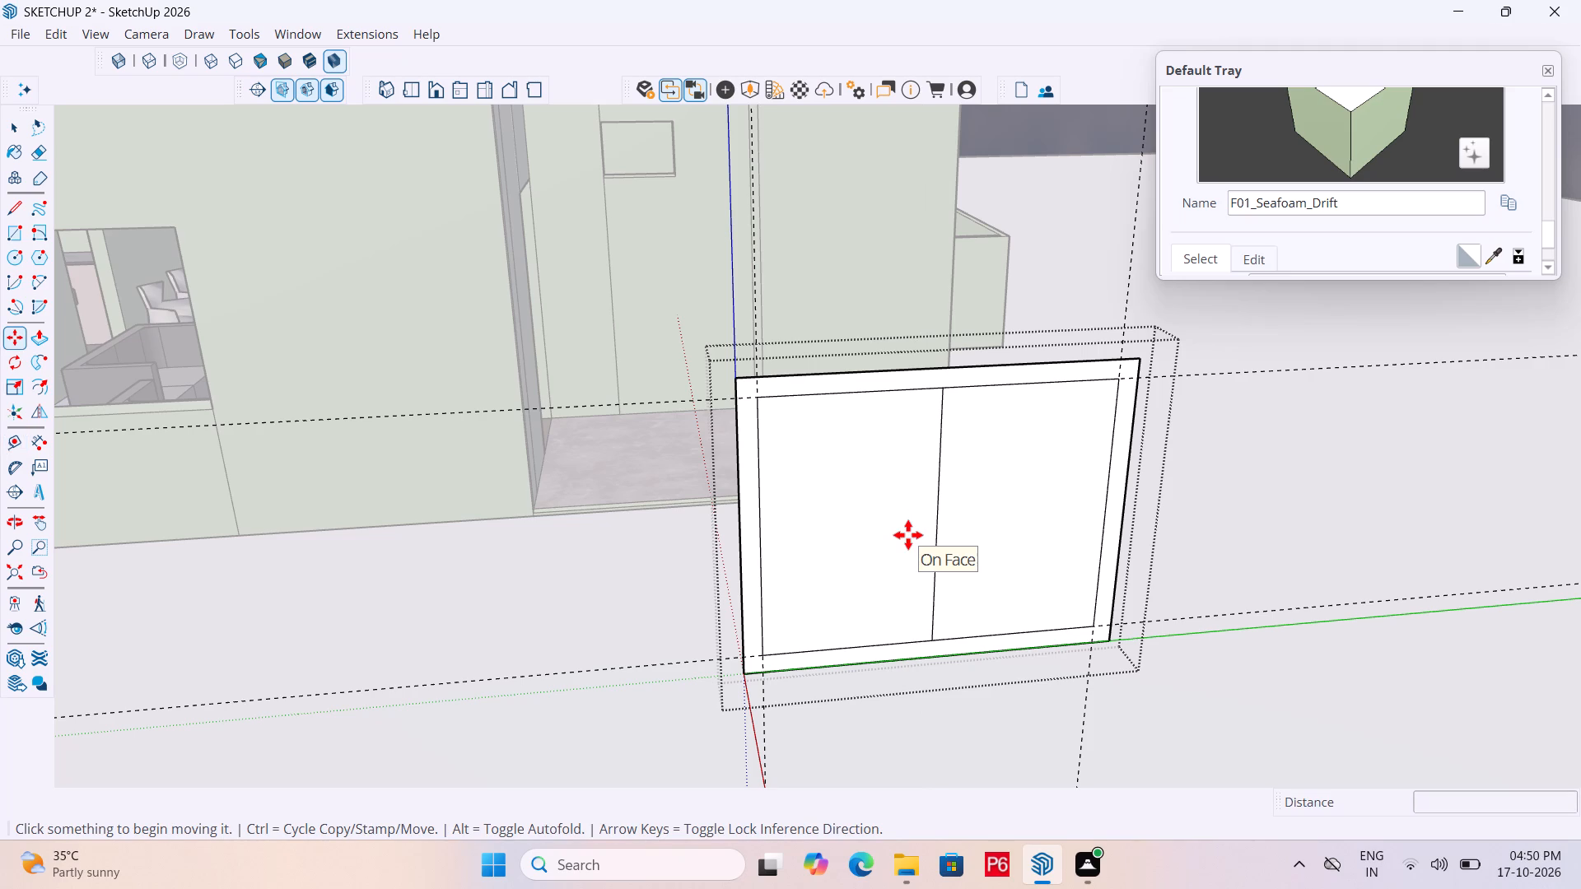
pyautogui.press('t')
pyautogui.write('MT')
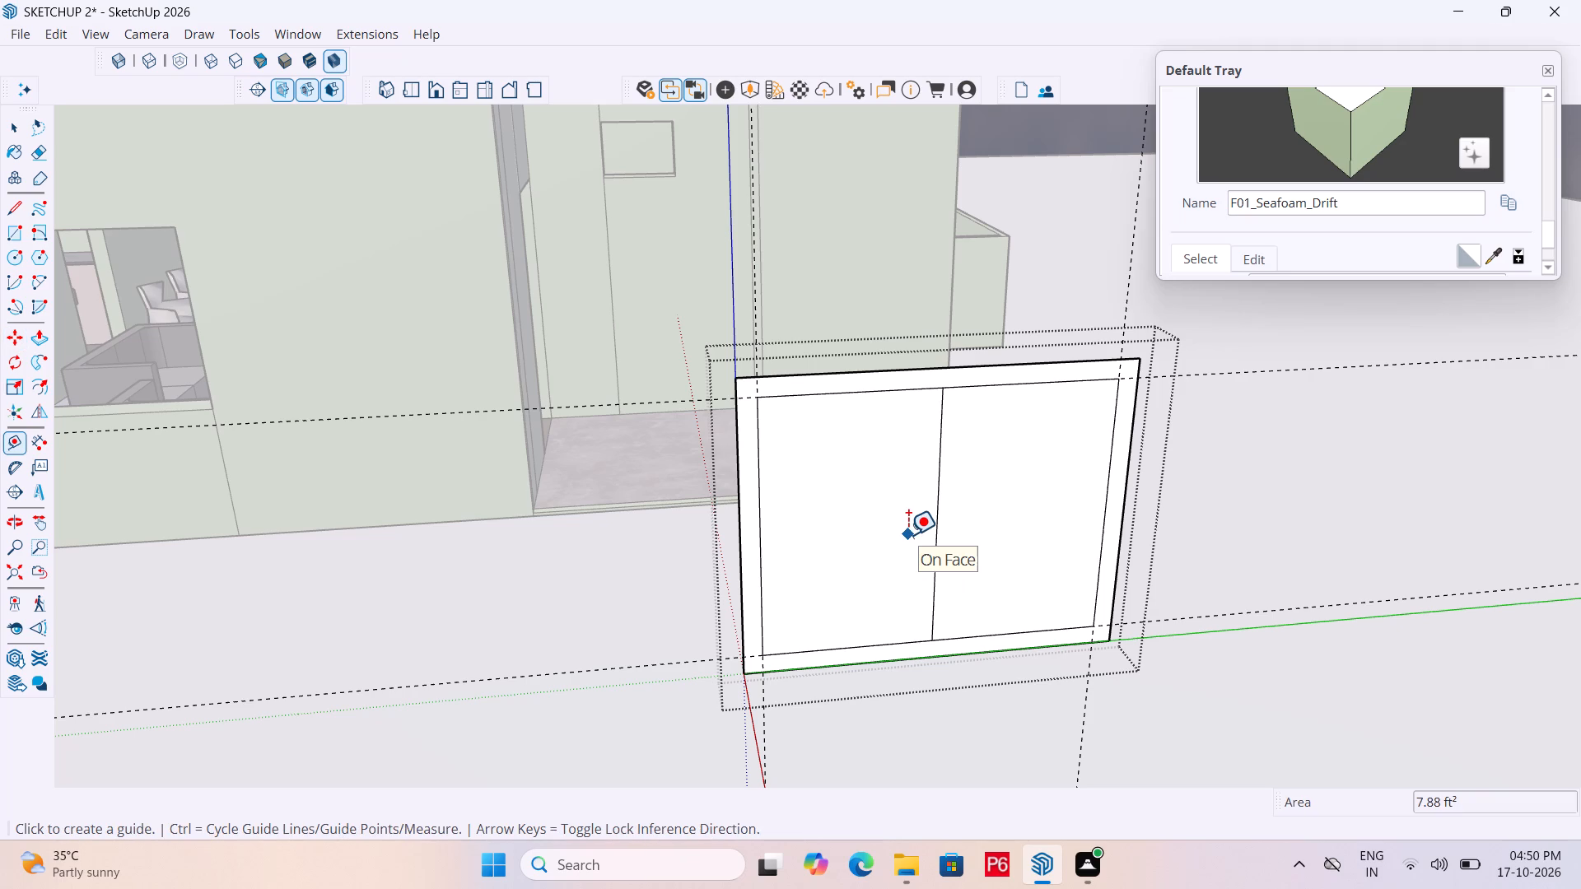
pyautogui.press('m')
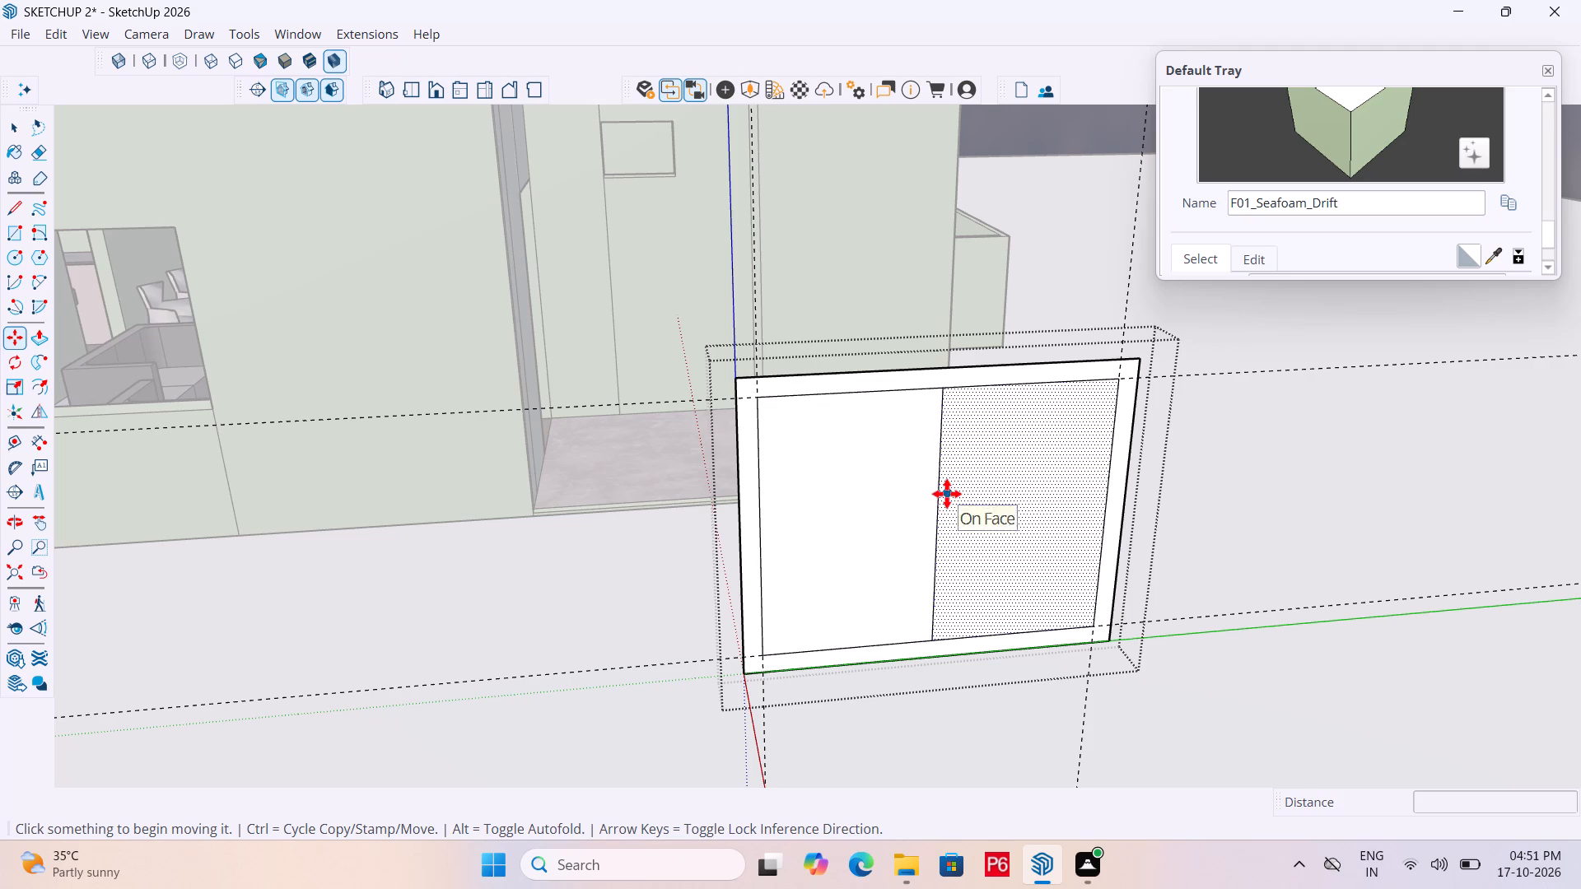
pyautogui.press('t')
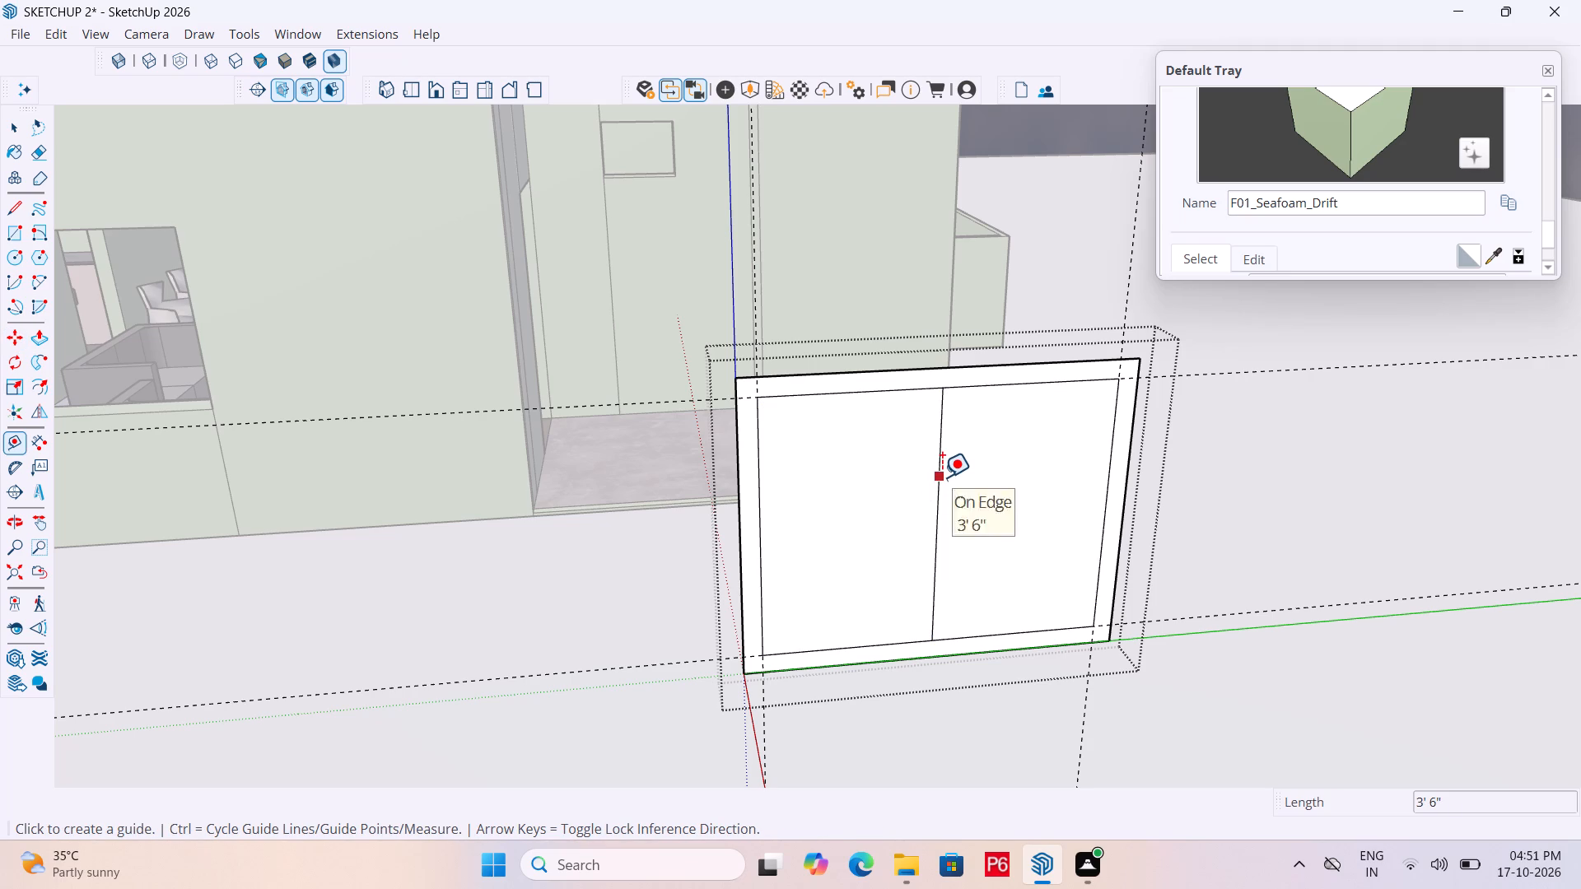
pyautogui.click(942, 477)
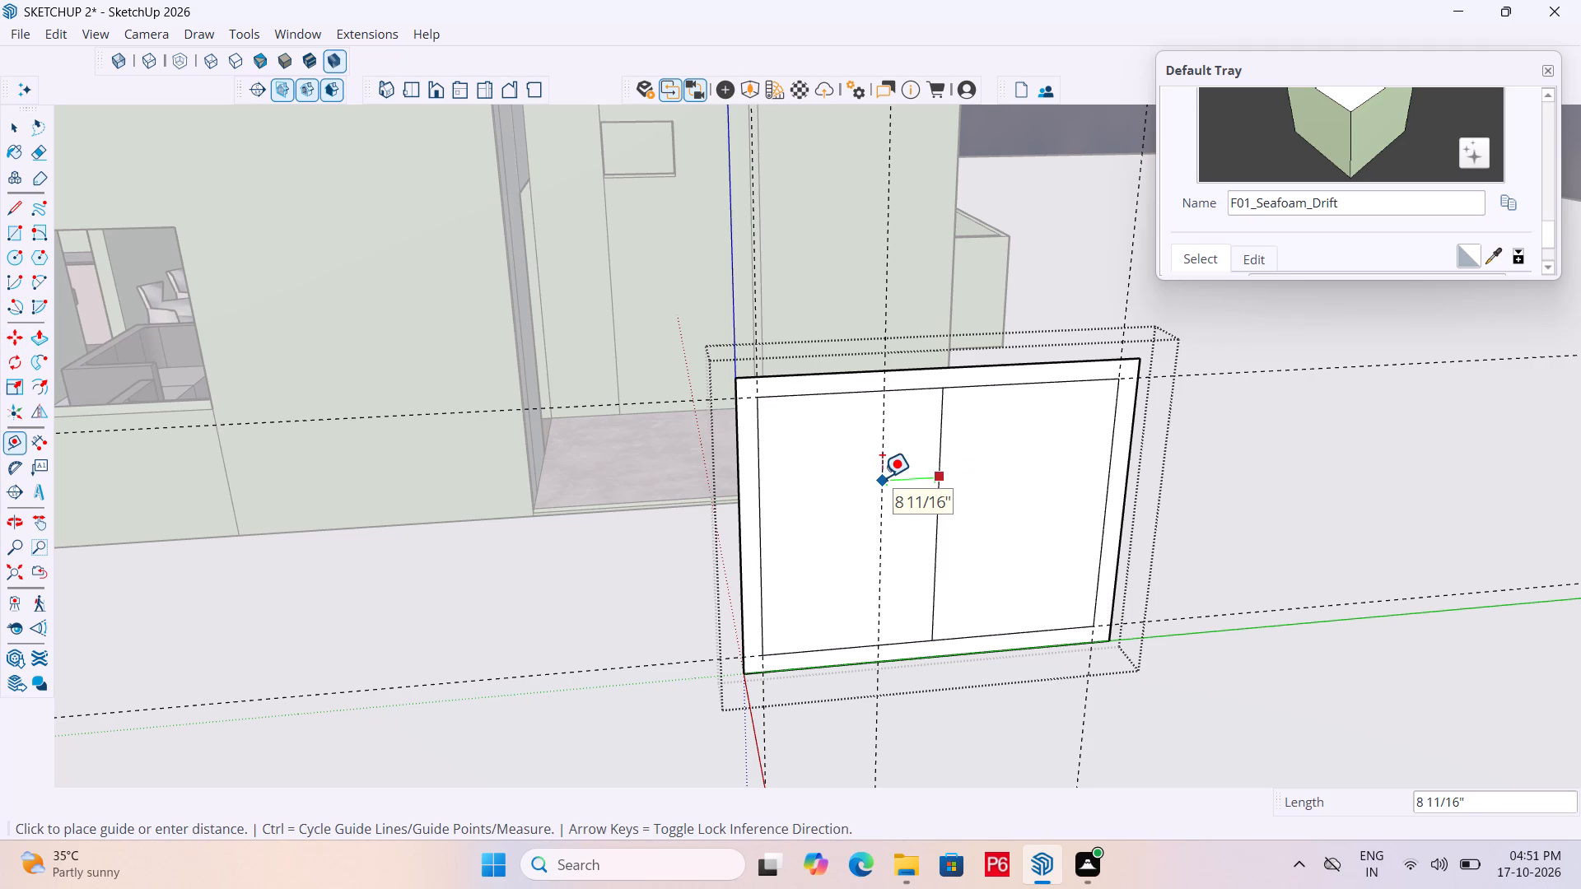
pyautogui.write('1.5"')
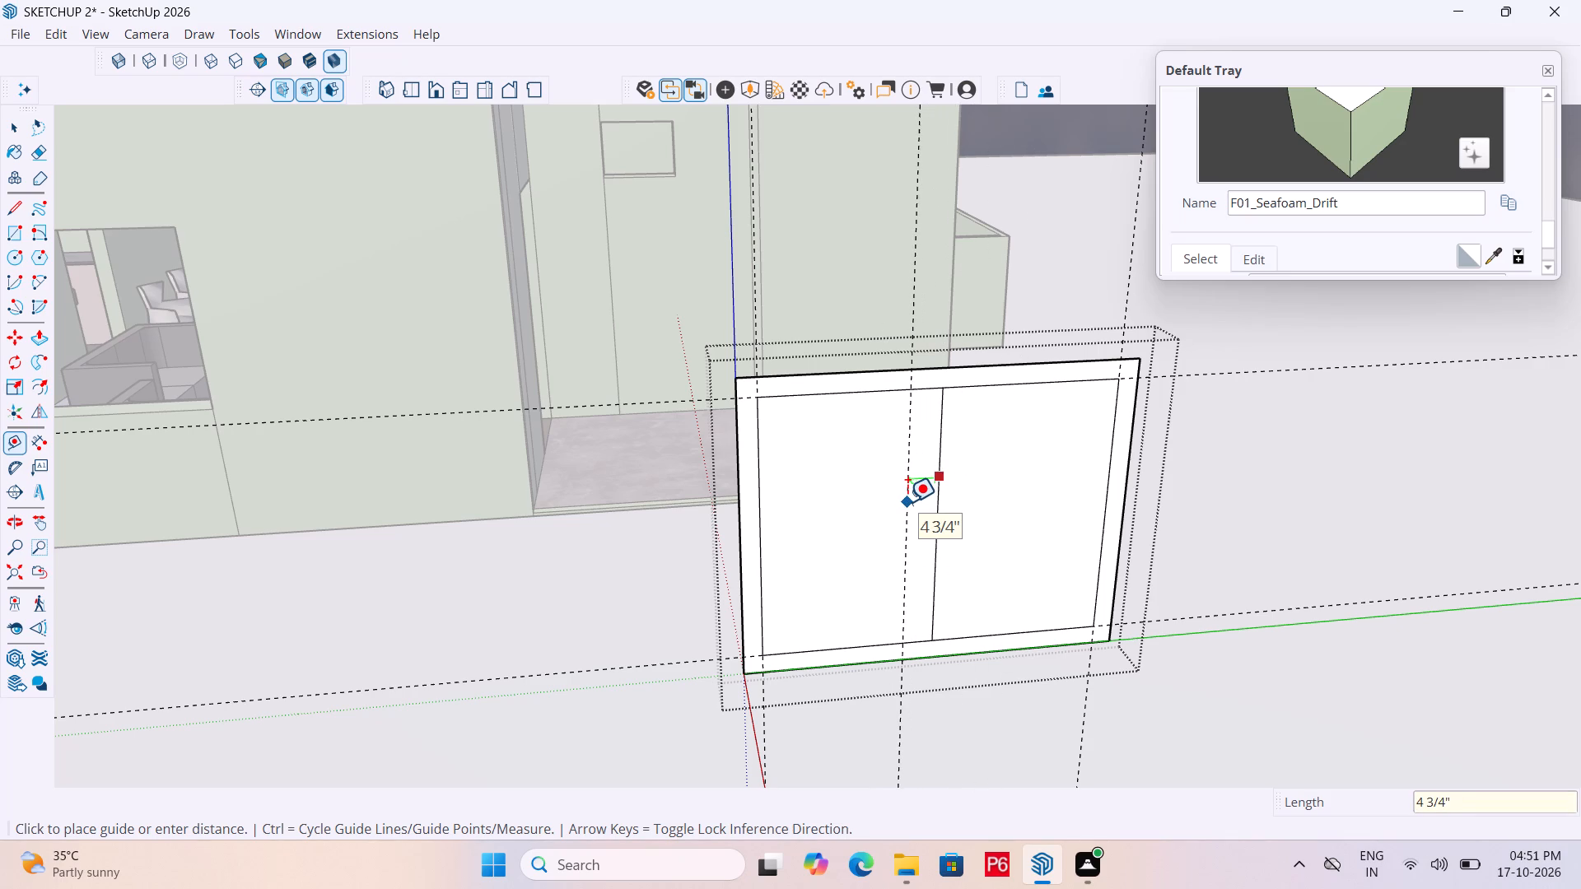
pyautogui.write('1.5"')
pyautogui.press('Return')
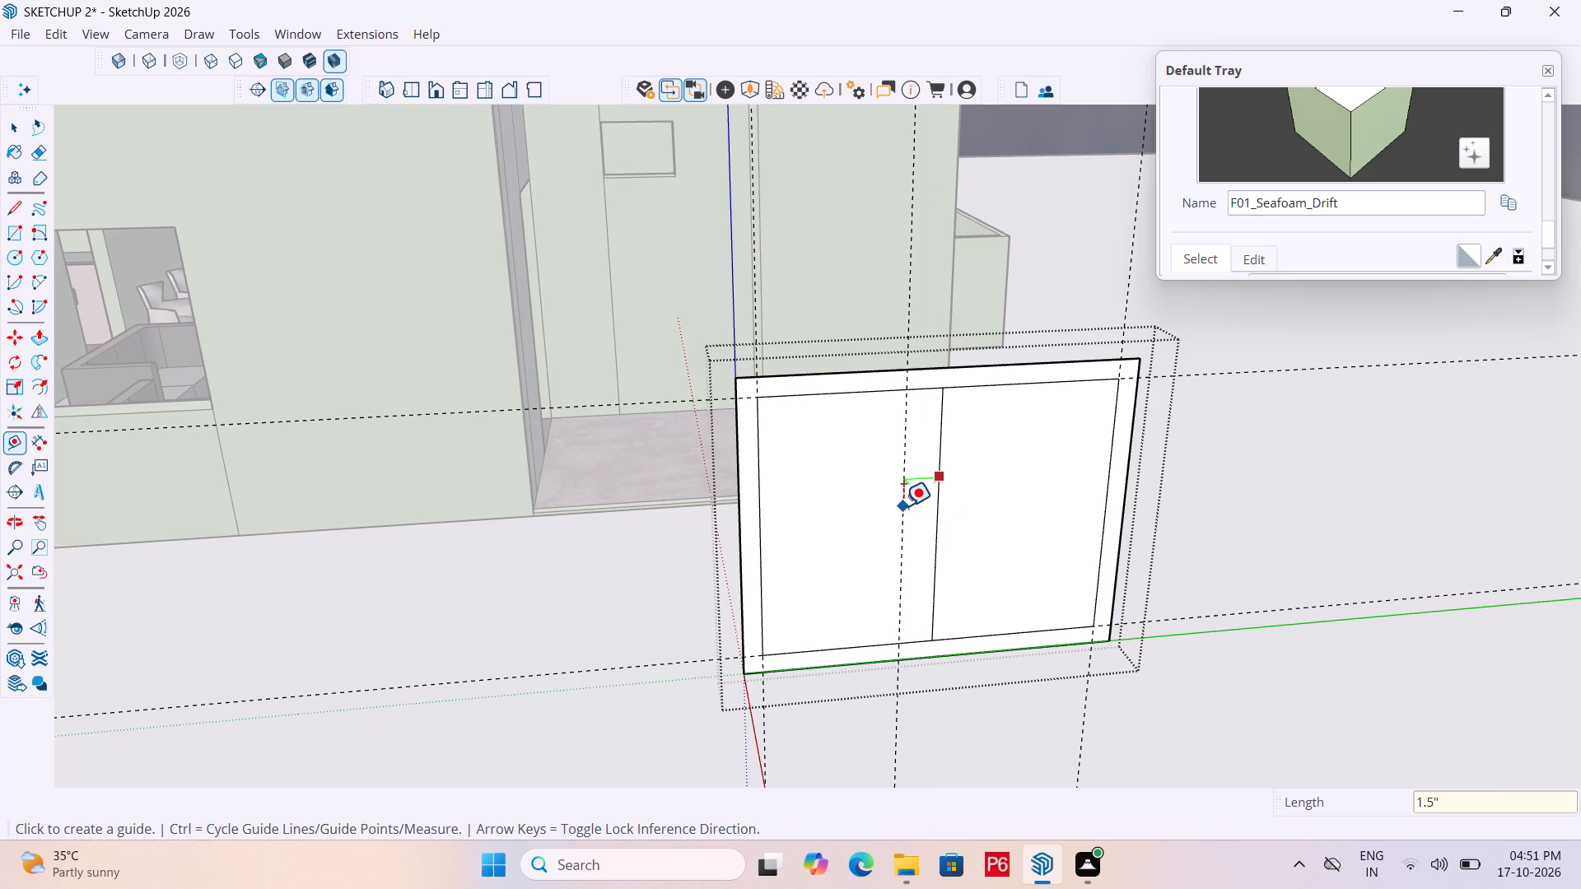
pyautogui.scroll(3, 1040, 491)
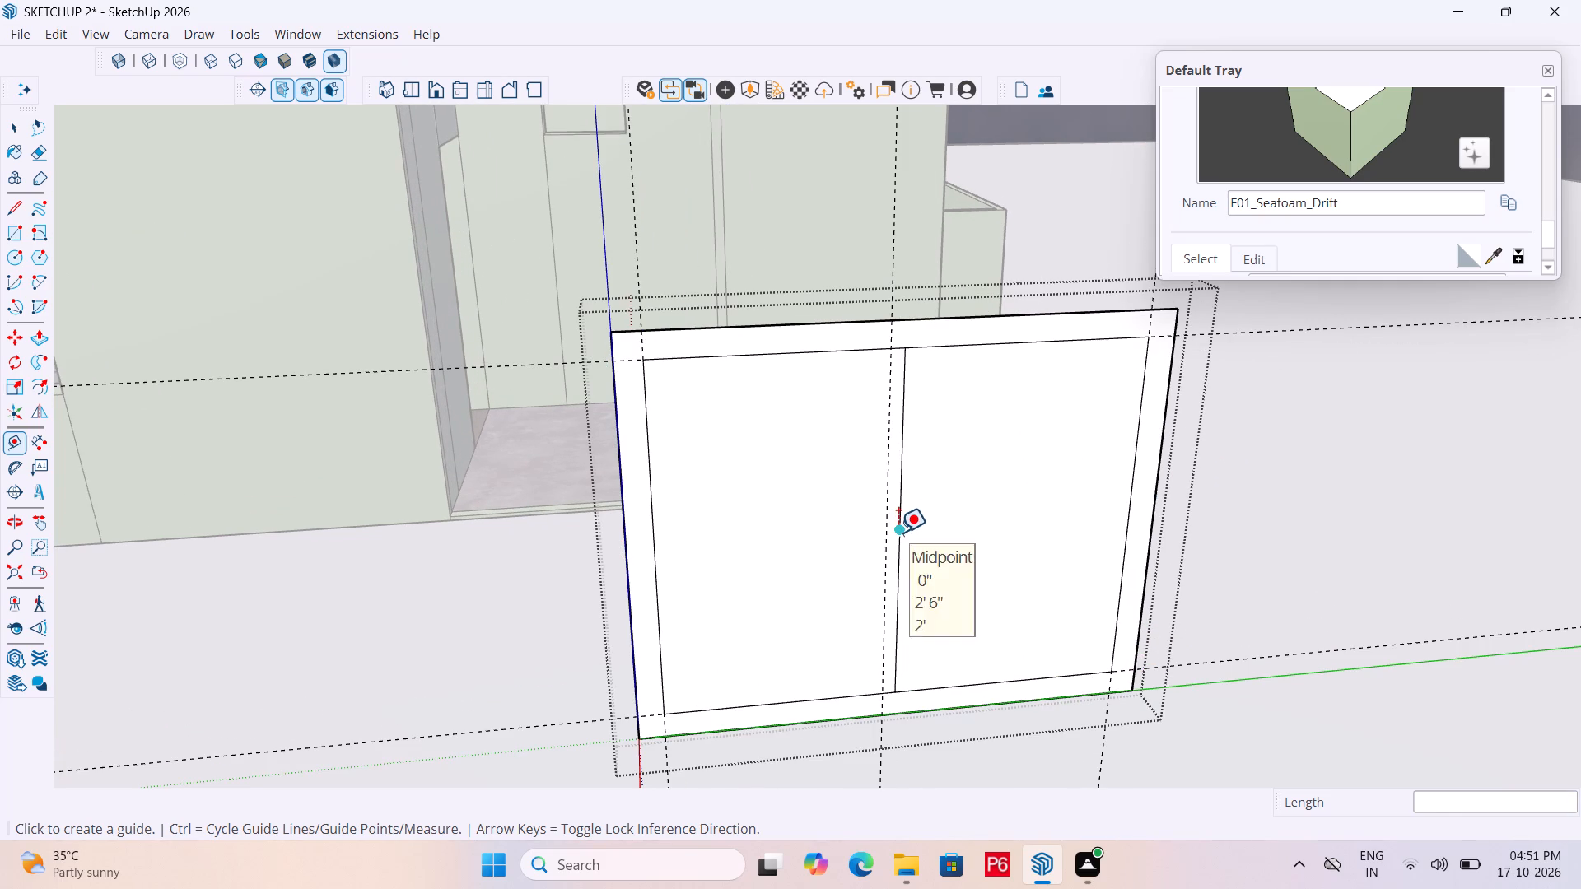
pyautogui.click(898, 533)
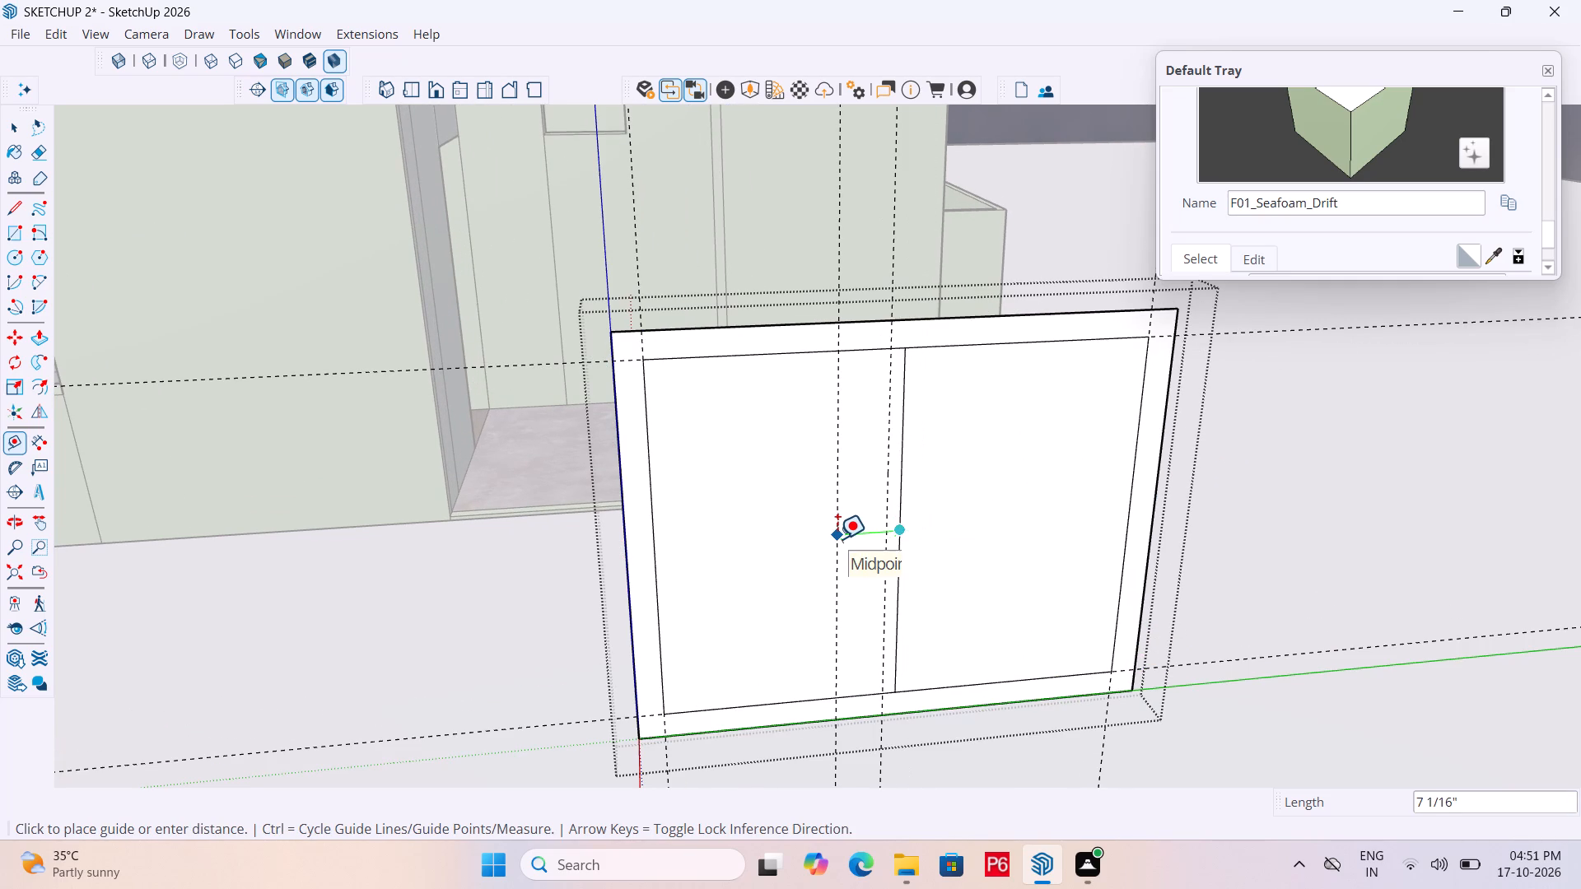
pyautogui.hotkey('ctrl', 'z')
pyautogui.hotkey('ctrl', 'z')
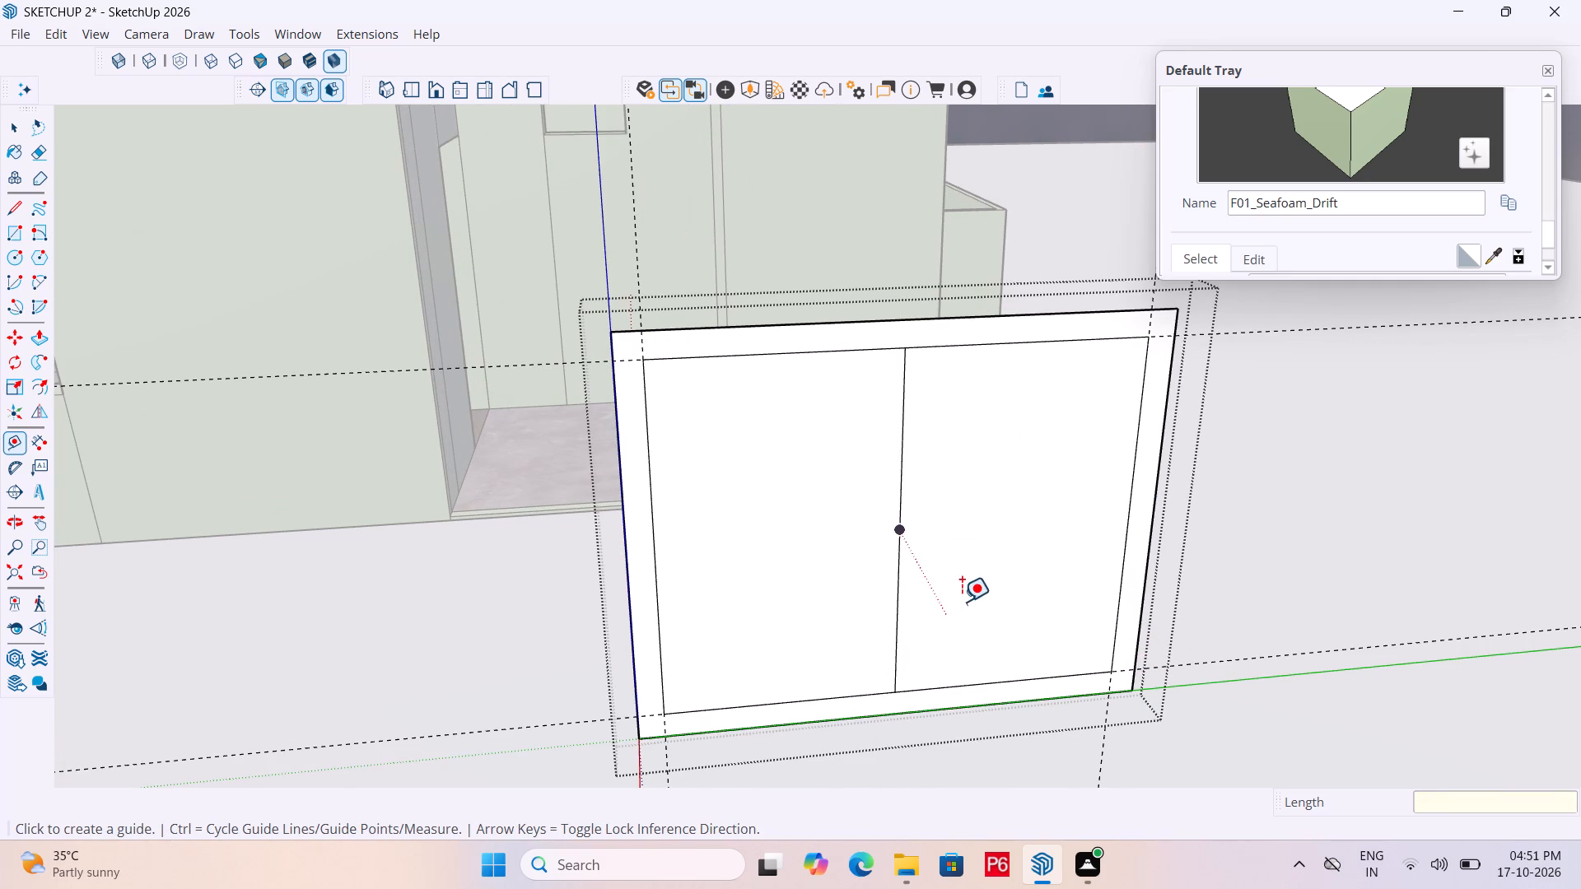
# Place vertical guides 1" on each side of the panel's center line.
pyautogui.click(897, 582)
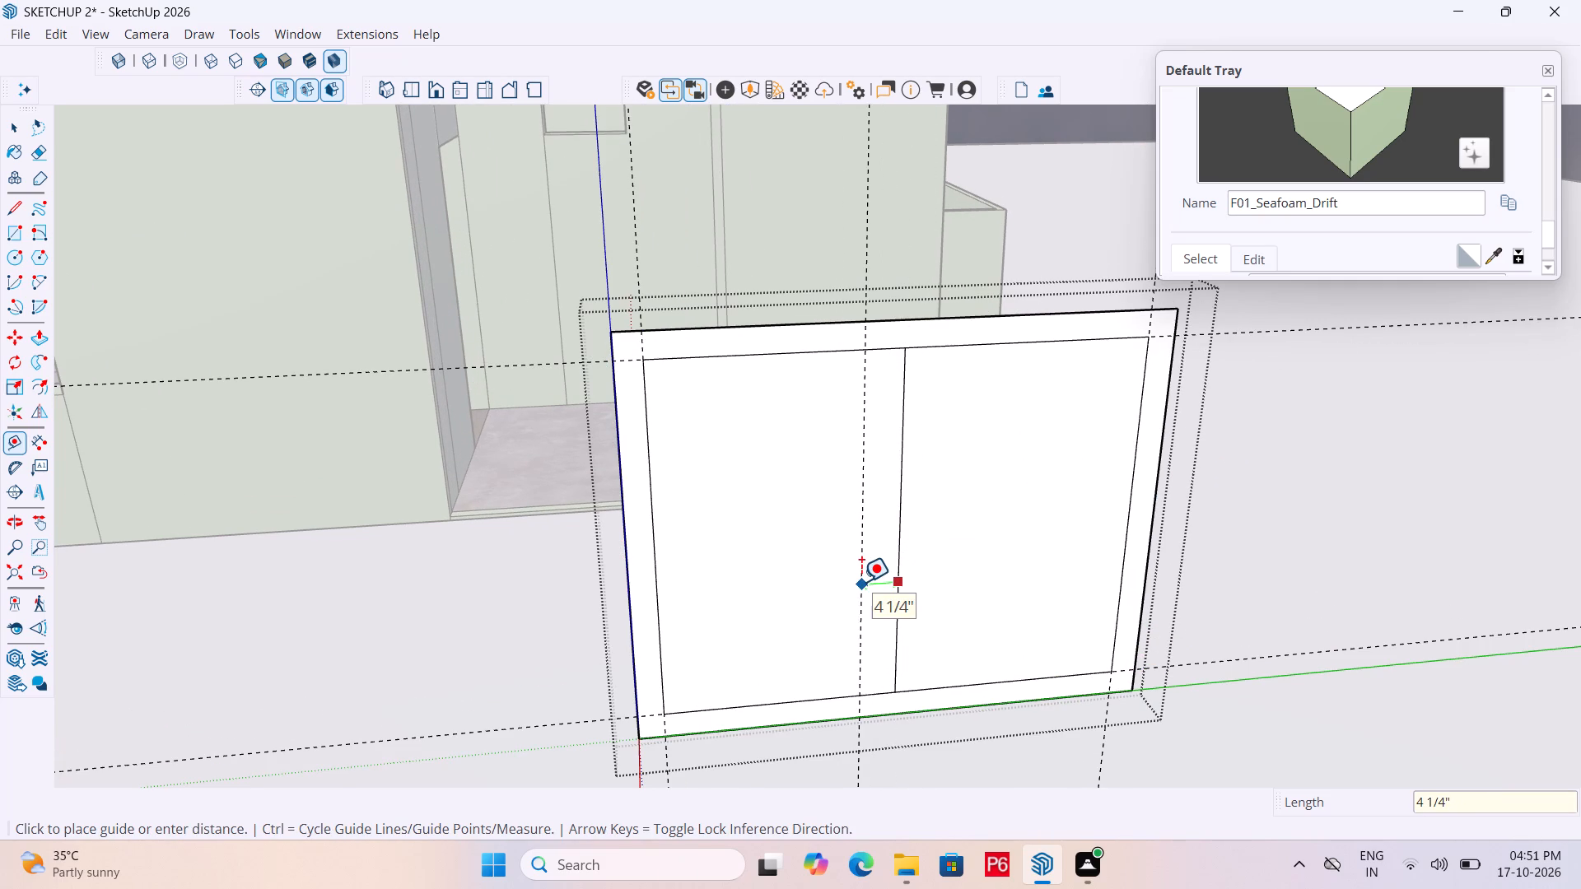
pyautogui.write('1"')
pyautogui.press('Return')
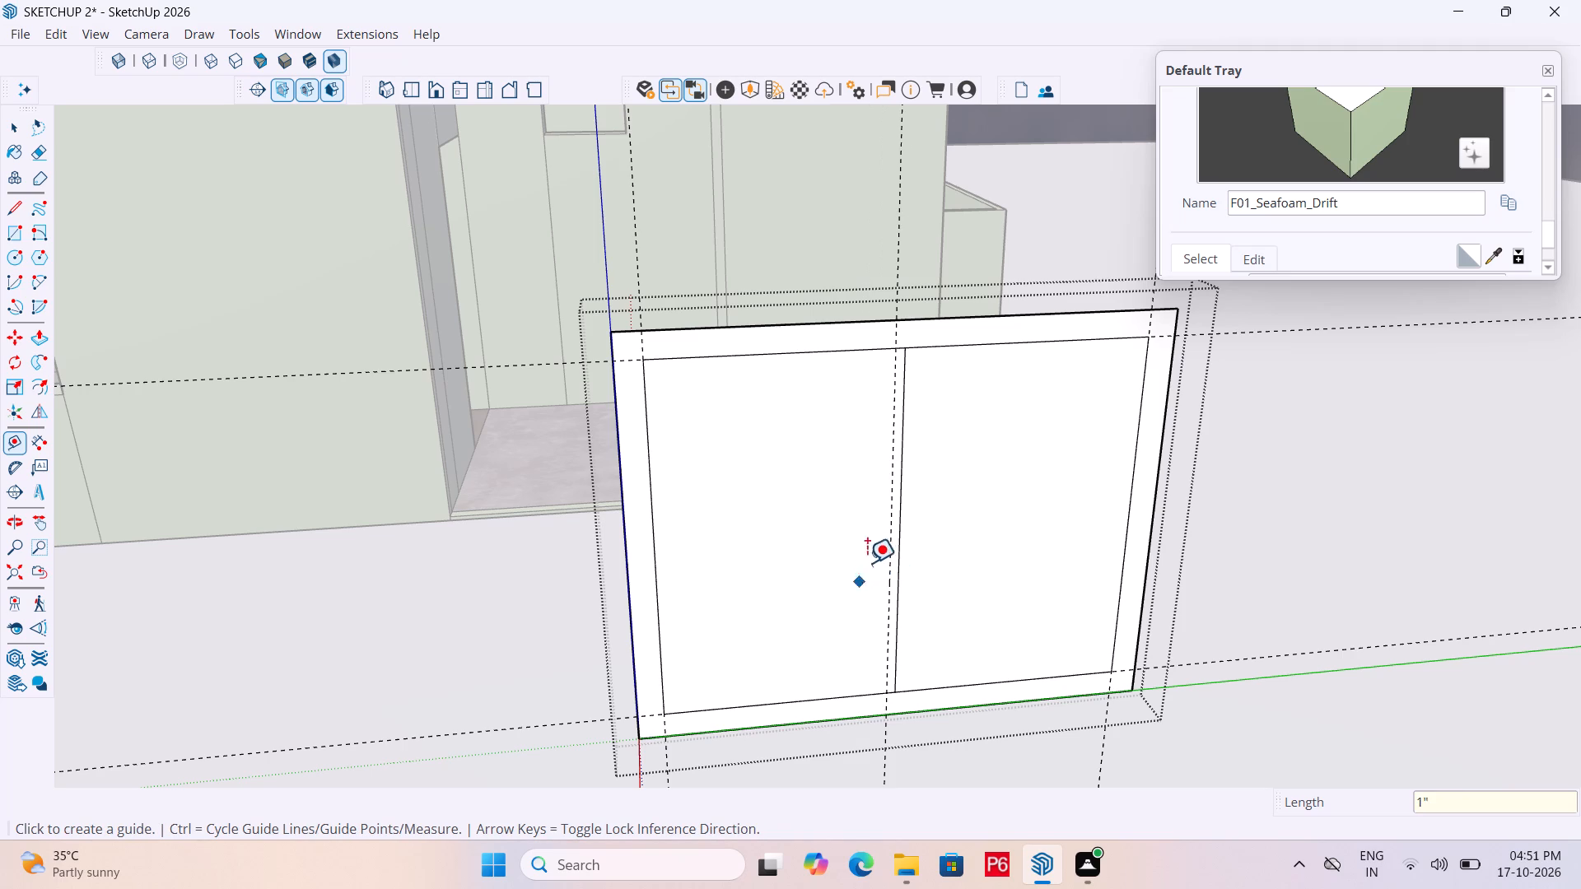
pyautogui.scroll(5, 972, 566)
pyautogui.click(849, 562)
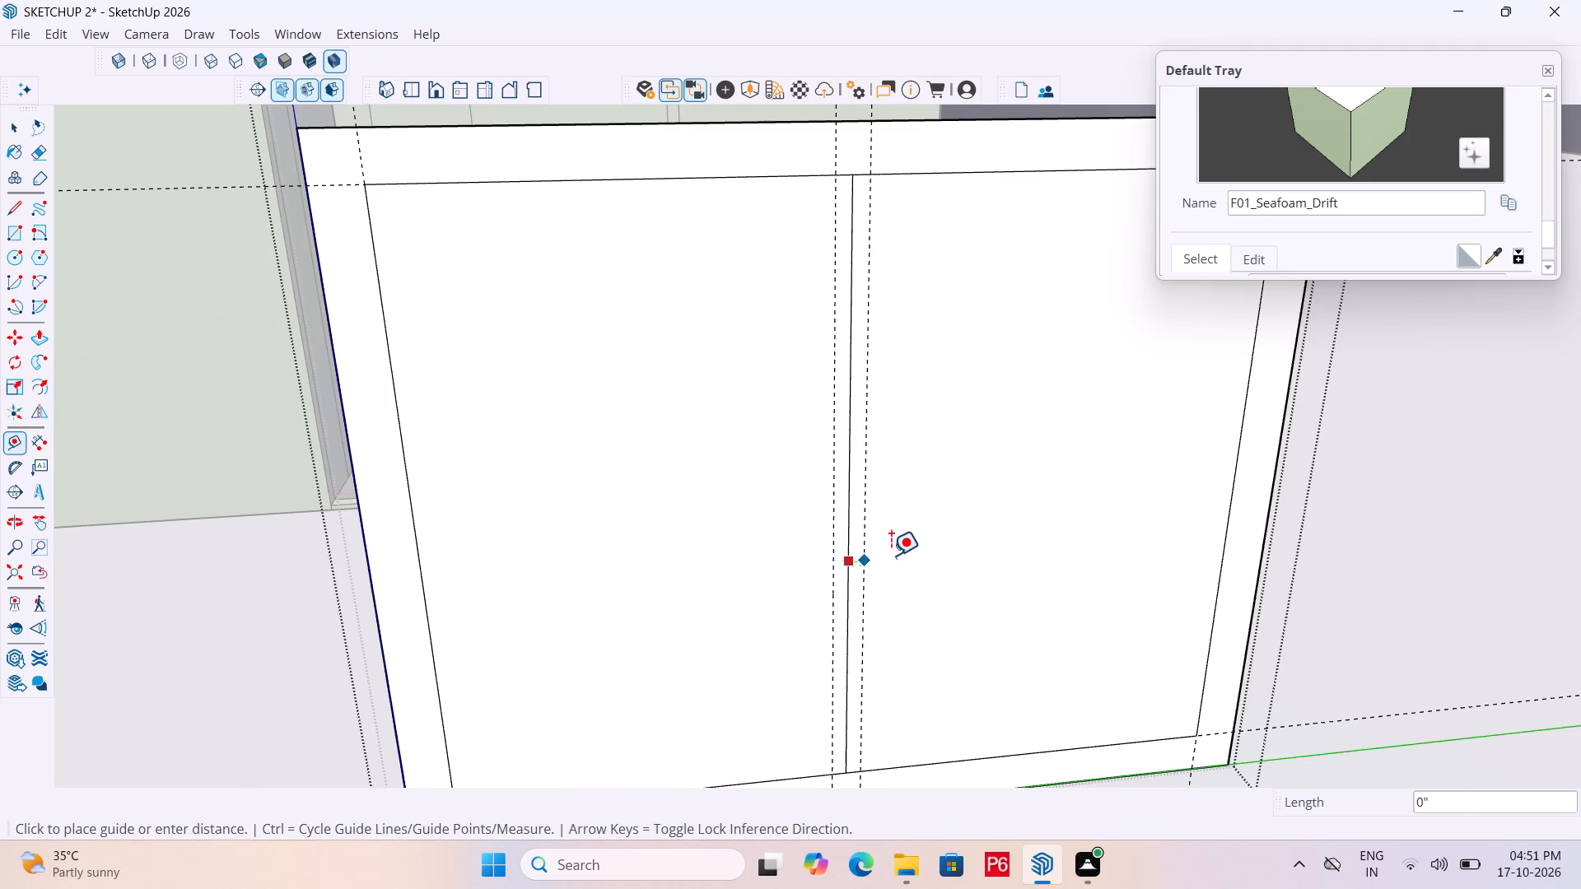
pyautogui.write('1"')
pyautogui.press('Return')
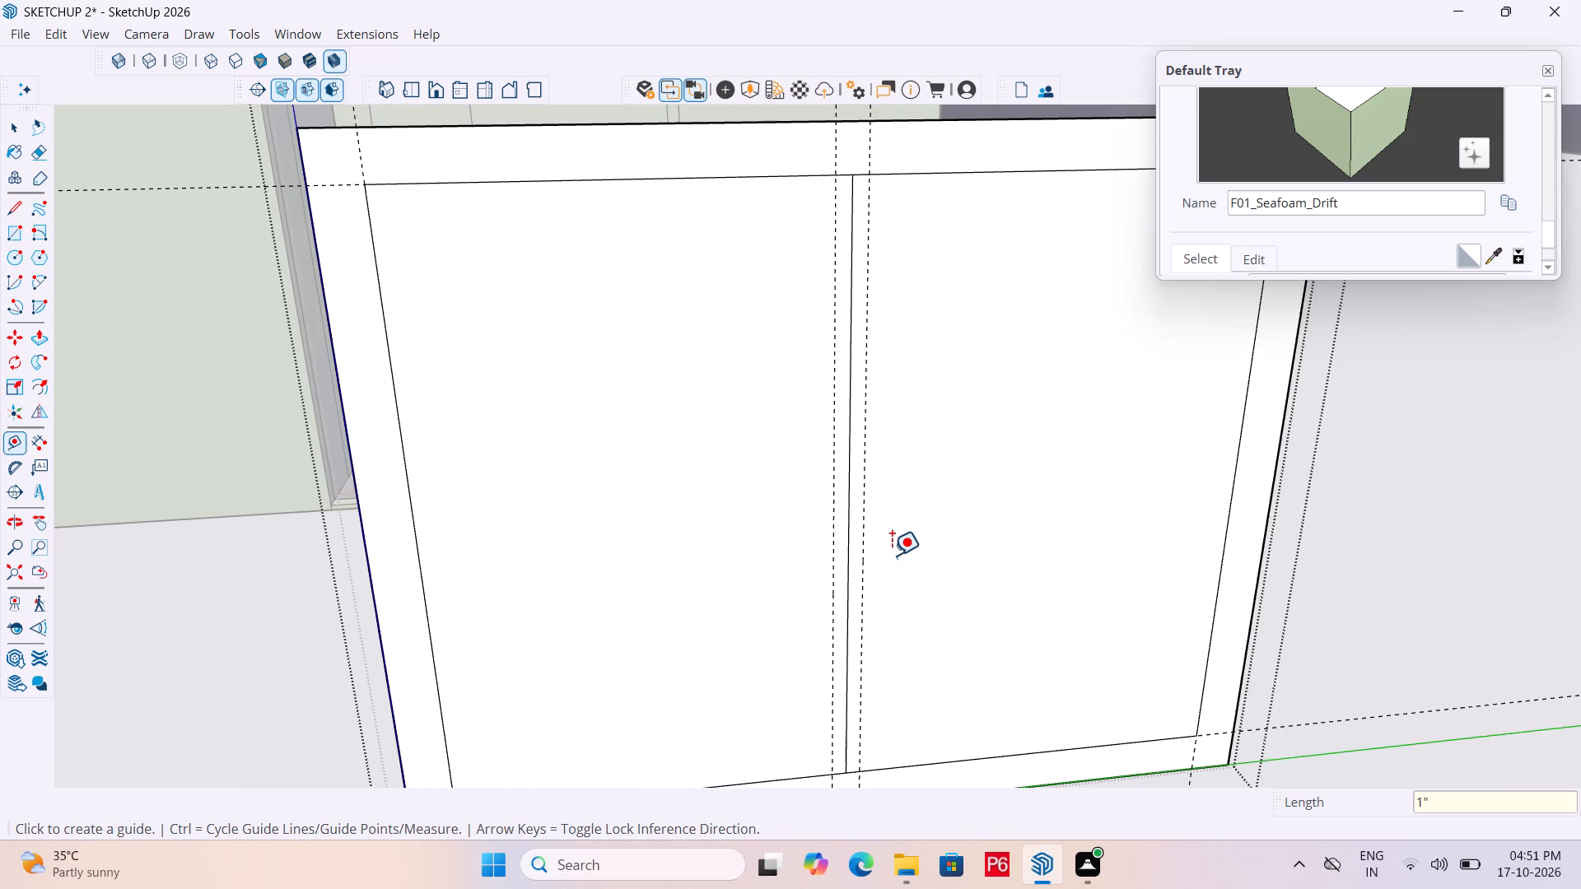
# Draw a 2" by 3' 6" rectangle between the two center guides, spanning the inner frame's top and bottom edges.
pyautogui.scroll(-4, 909, 464)
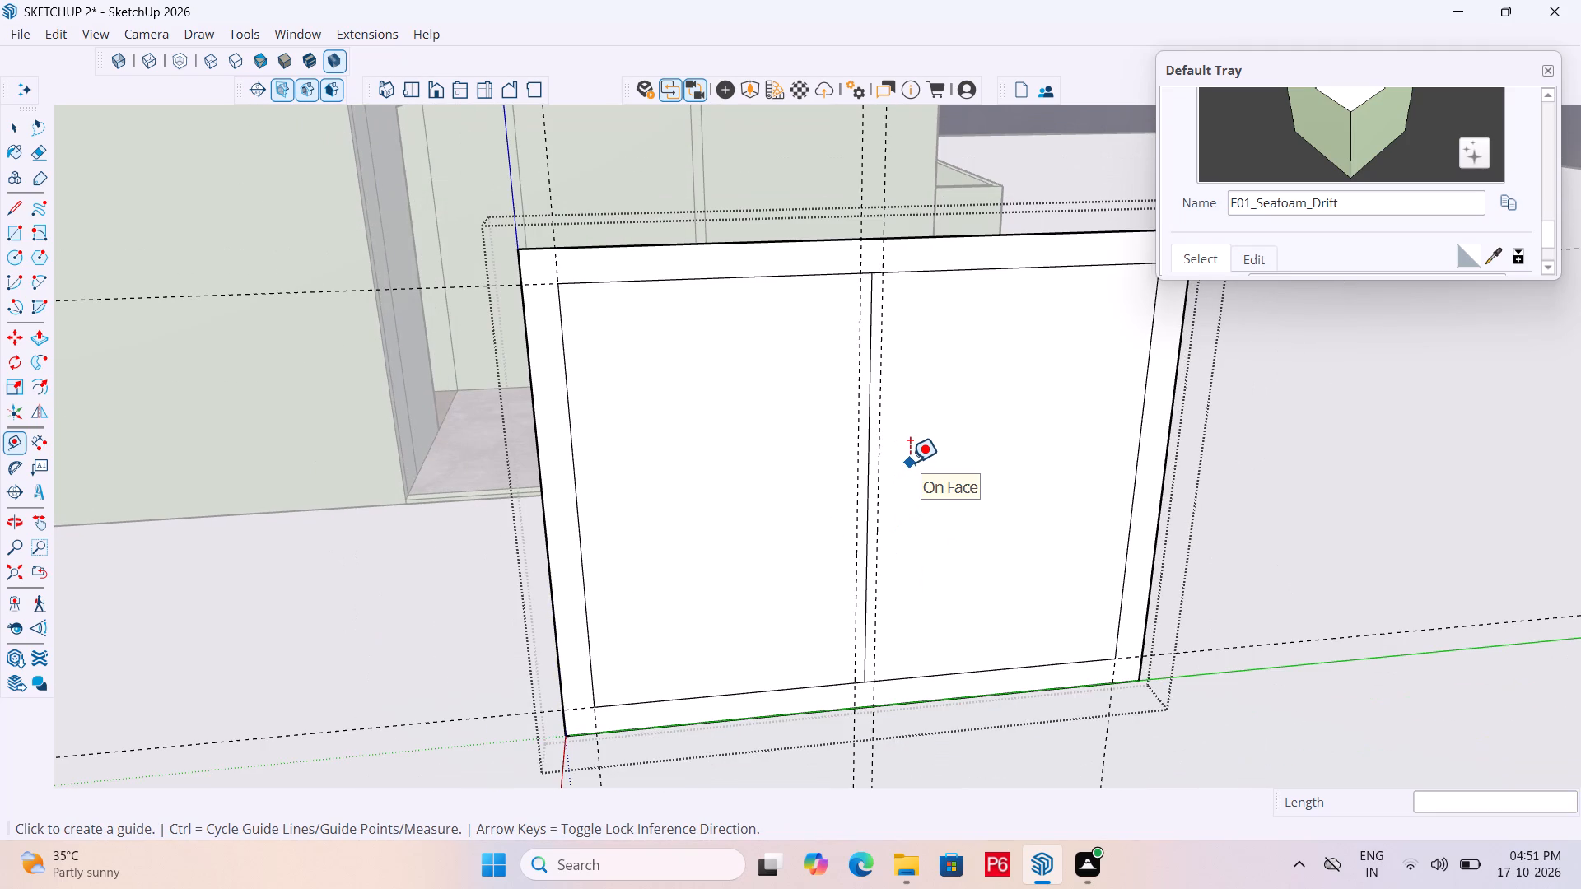
pyautogui.press('r')
pyautogui.scroll(4, 865, 265)
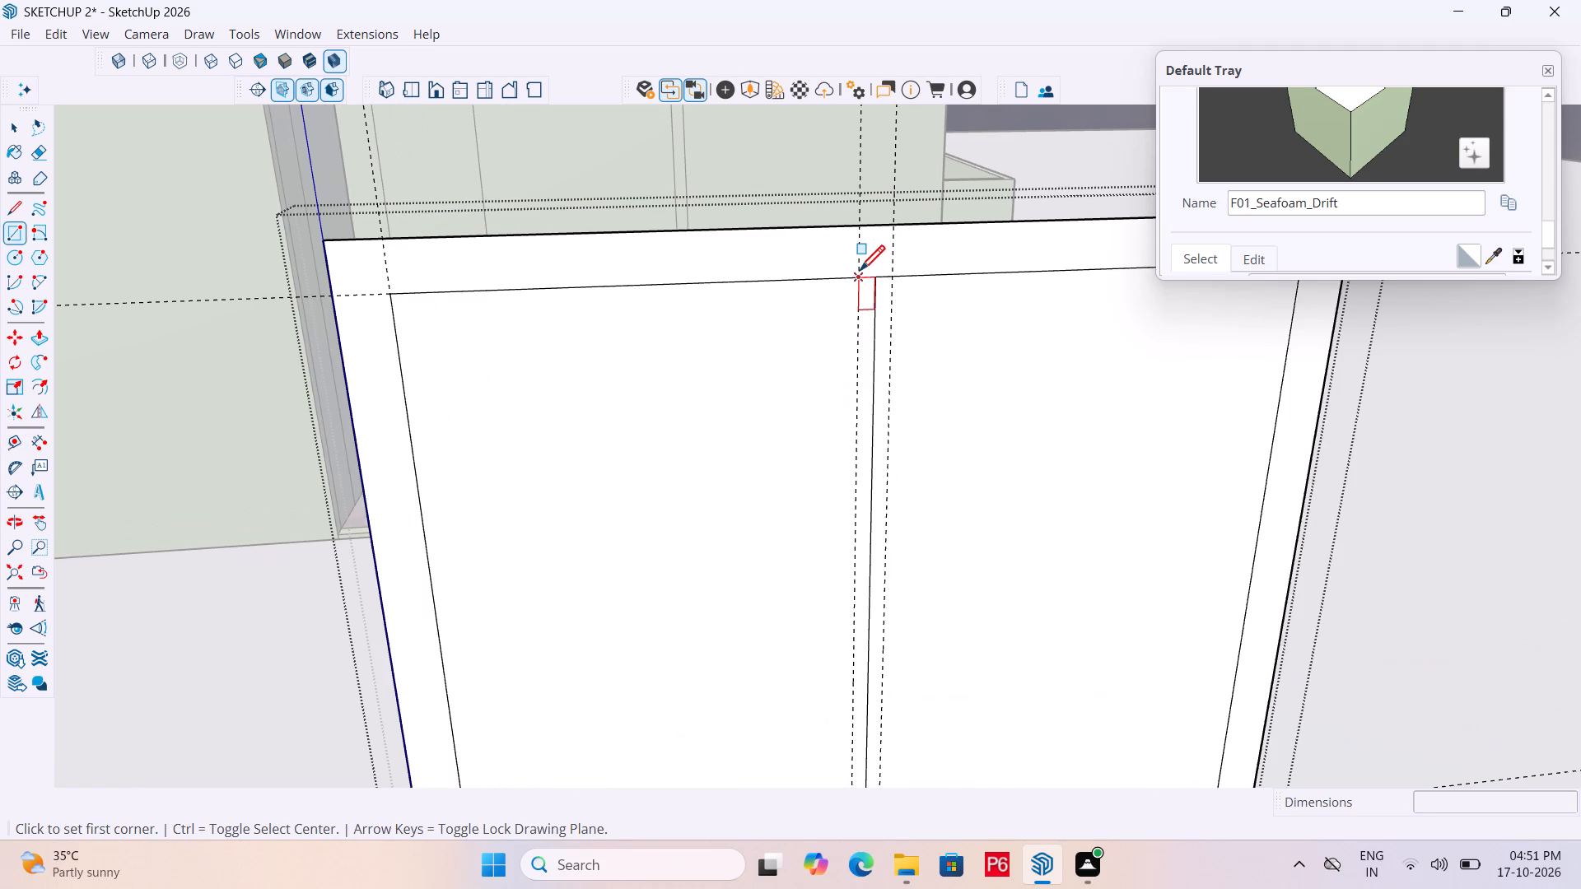
pyautogui.click(860, 273)
pyautogui.scroll(-7, 870, 362)
pyautogui.scroll(5, 874, 623)
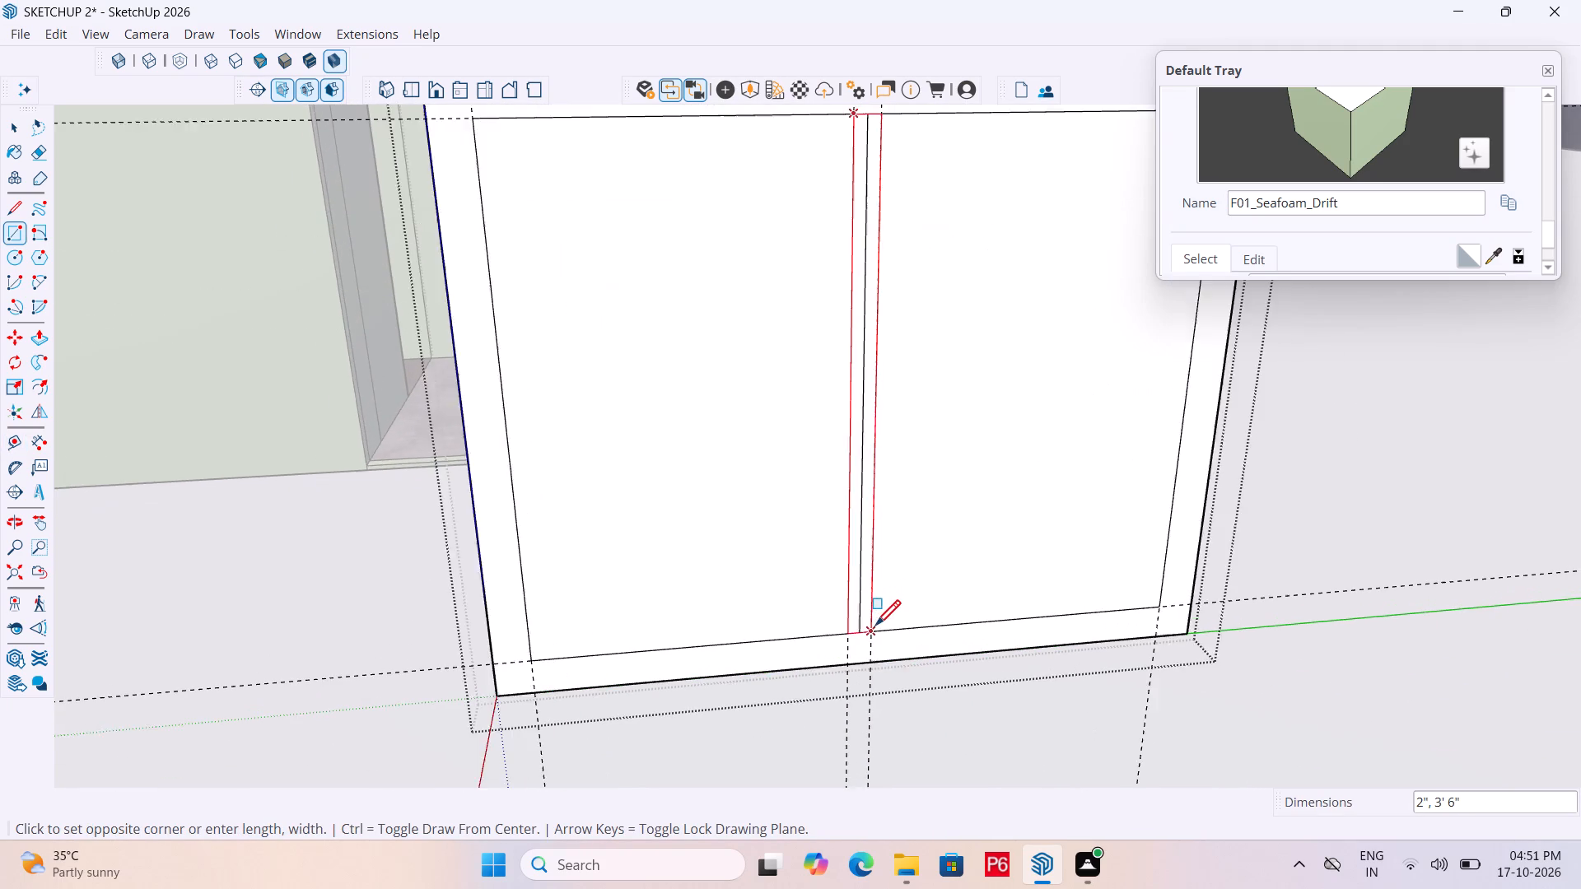
pyautogui.click(875, 634)
pyautogui.press('space')
# Delete the original center line inside the narrow mullion rectangle.
pyautogui.scroll(-3, 874, 578)
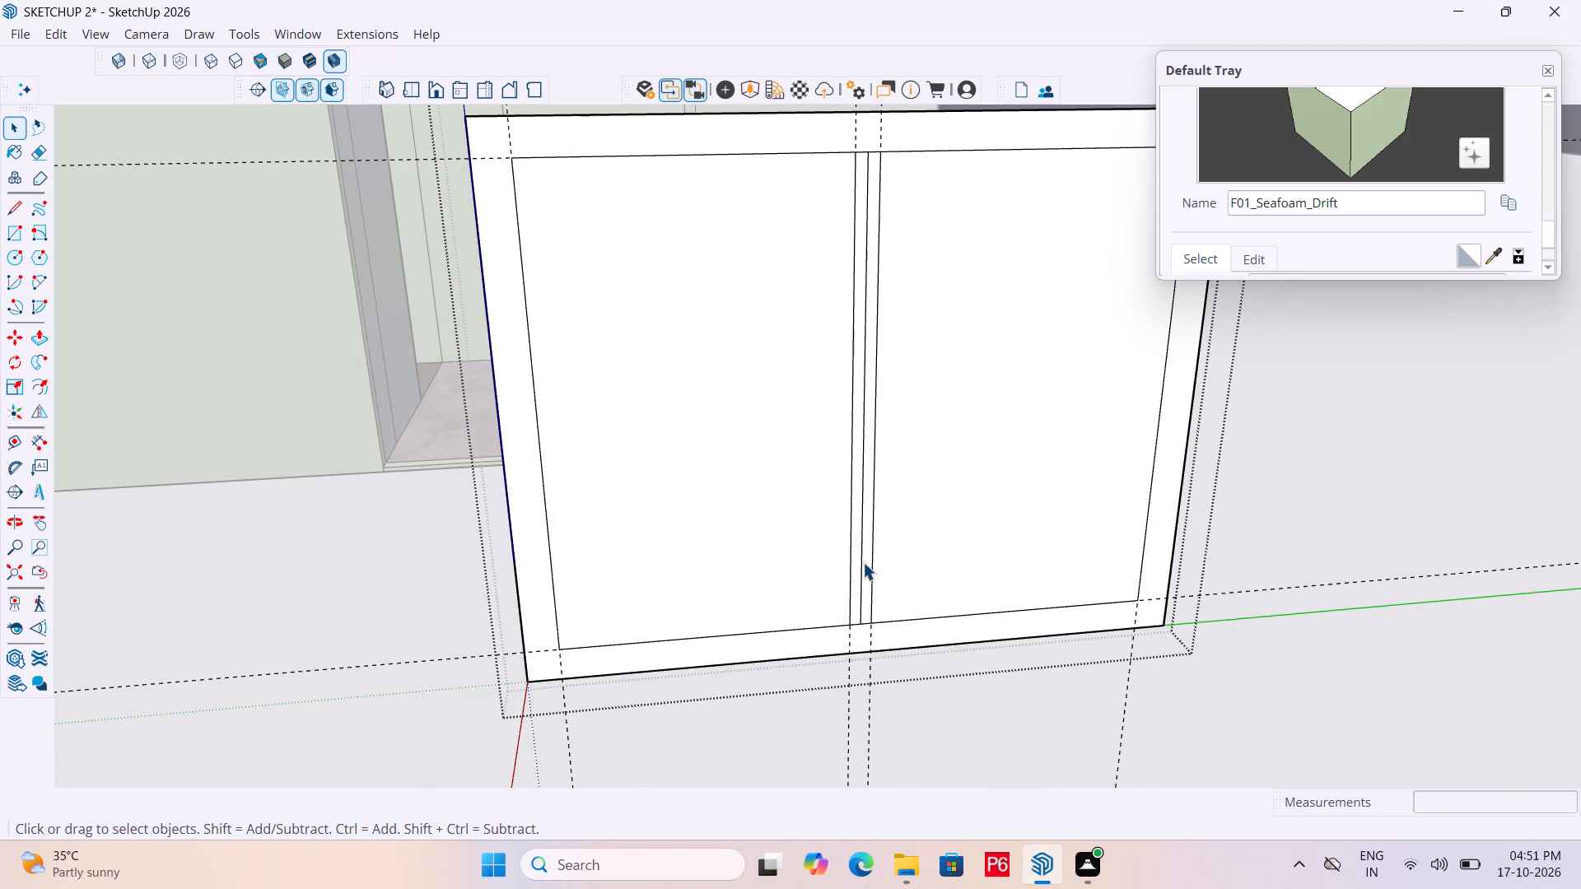
pyautogui.click(860, 552)
pyautogui.press('Delete')
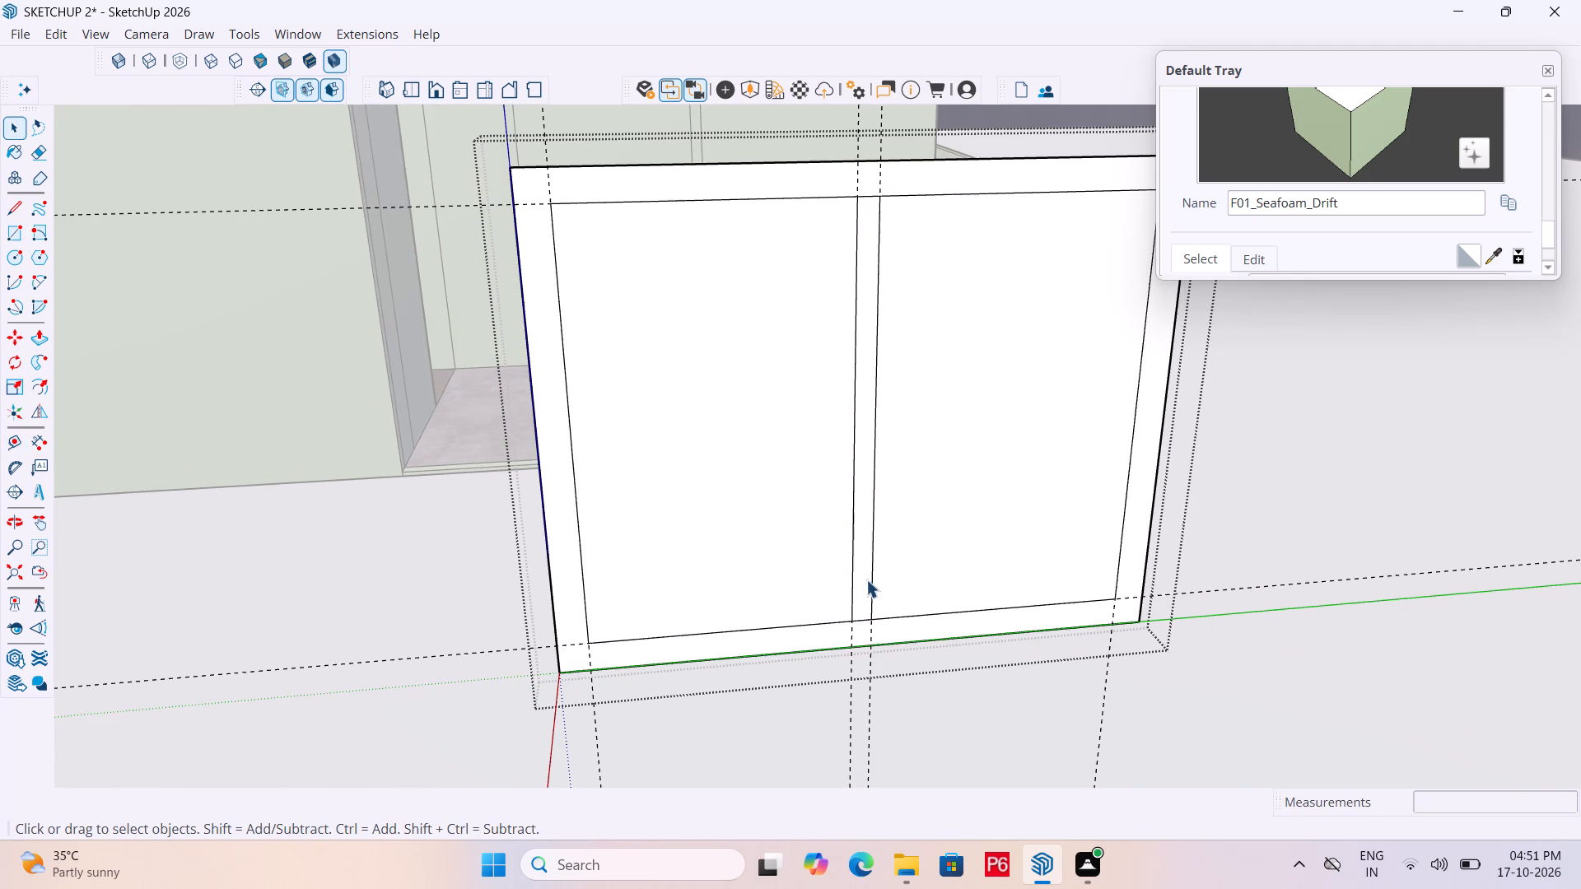
# Erase all the vertical and horizontal guides around the window panel.
pyautogui.scroll(-2, 894, 517)
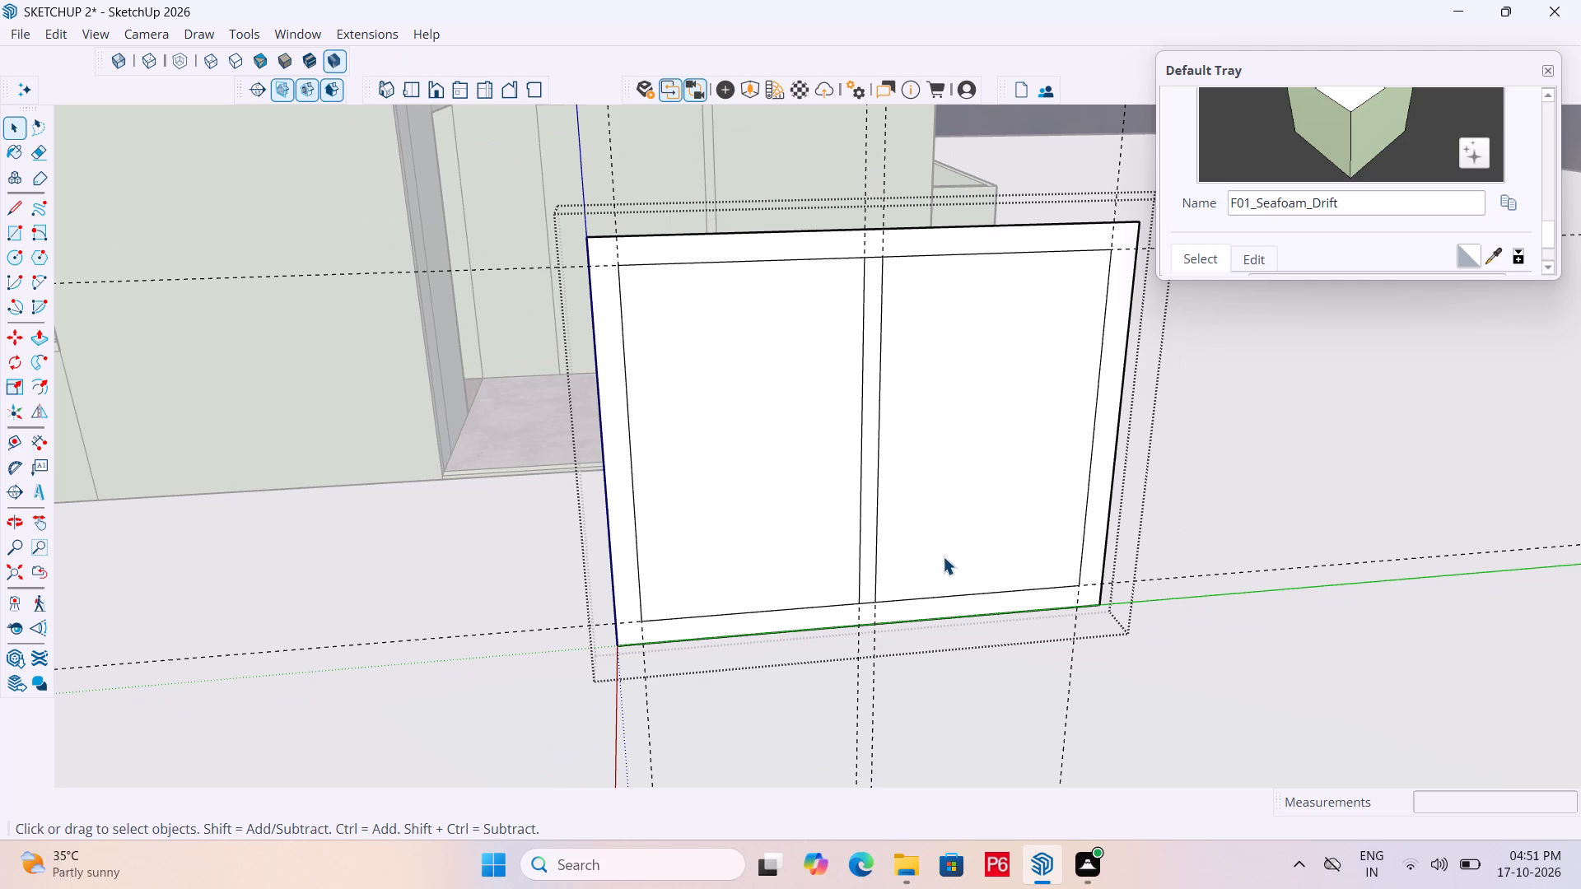
pyautogui.press('e')
pyautogui.moveTo(886, 686); pyautogui.dragTo(828, 694)
pyautogui.moveTo(664, 698); pyautogui.dragTo(638, 703)
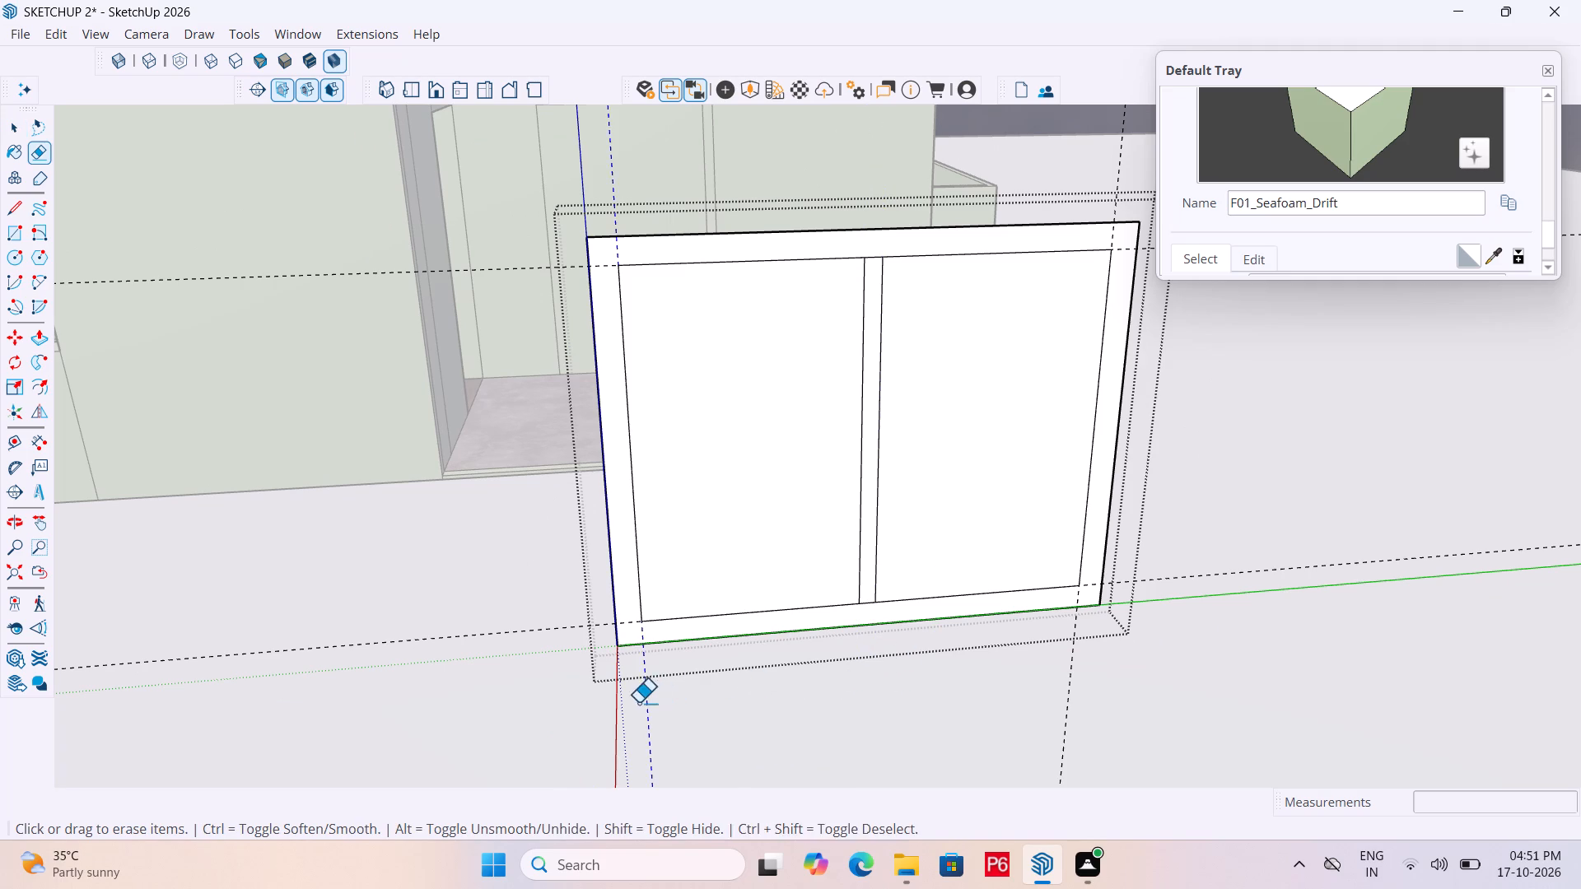
pyautogui.moveTo(638, 703); pyautogui.dragTo(648, 699)
pyautogui.moveTo(929, 707); pyautogui.dragTo(1088, 680)
pyautogui.moveTo(1184, 634); pyautogui.dragTo(1234, 528)
pyautogui.scroll(-4, 1145, 589)
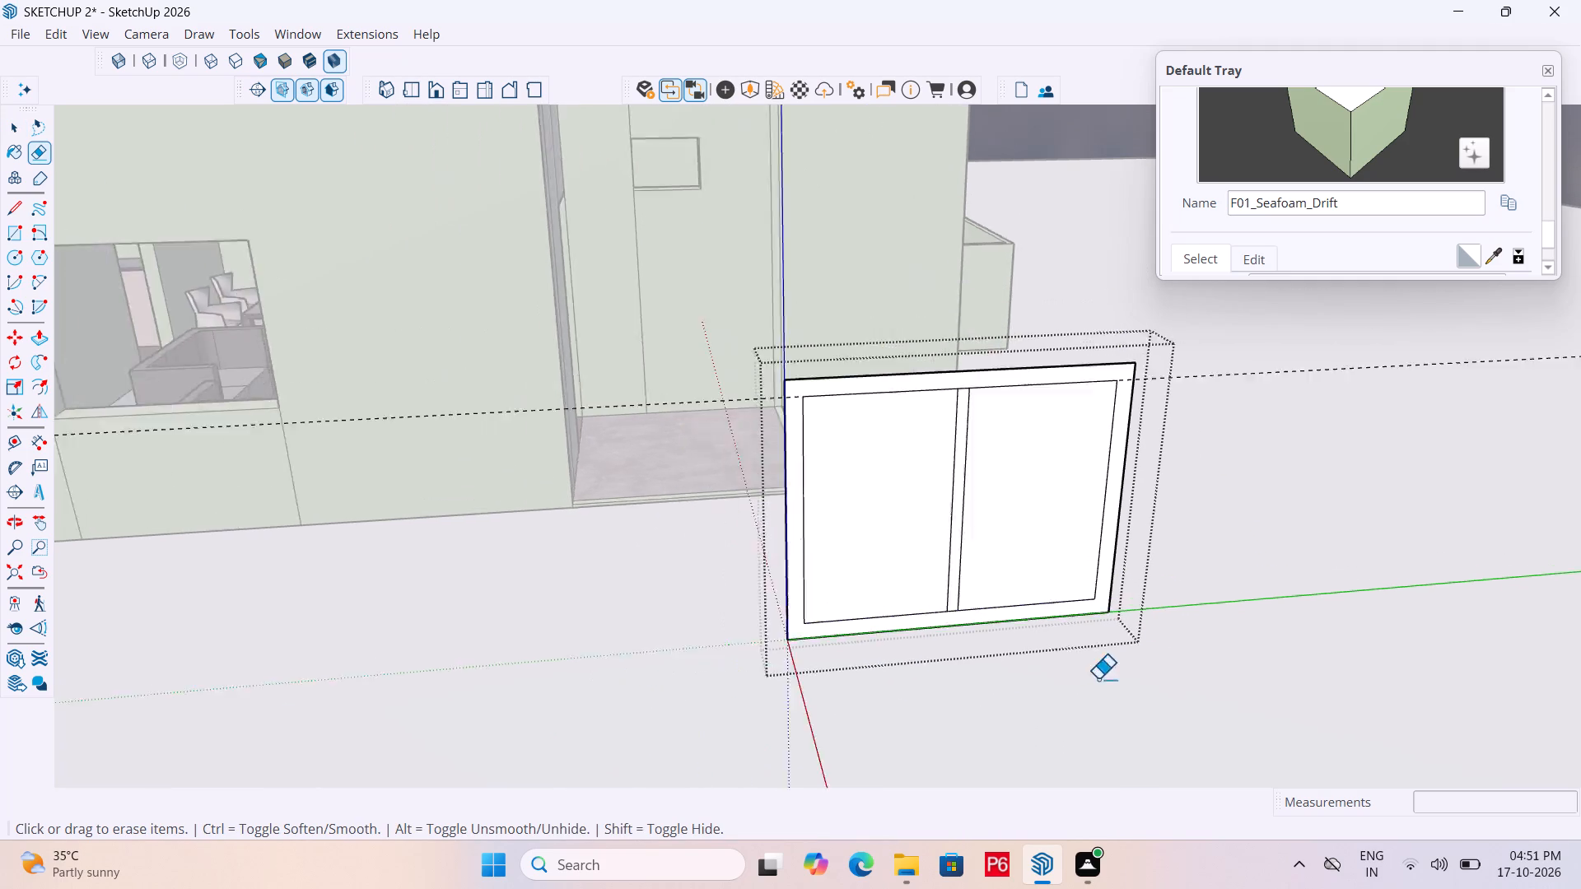
pyautogui.scroll(-1, 1098, 679)
pyautogui.moveTo(1254, 474); pyautogui.dragTo(1291, 411)
# Save the model with the window mullion outline.
pyautogui.hotkey('ctrl', 's')
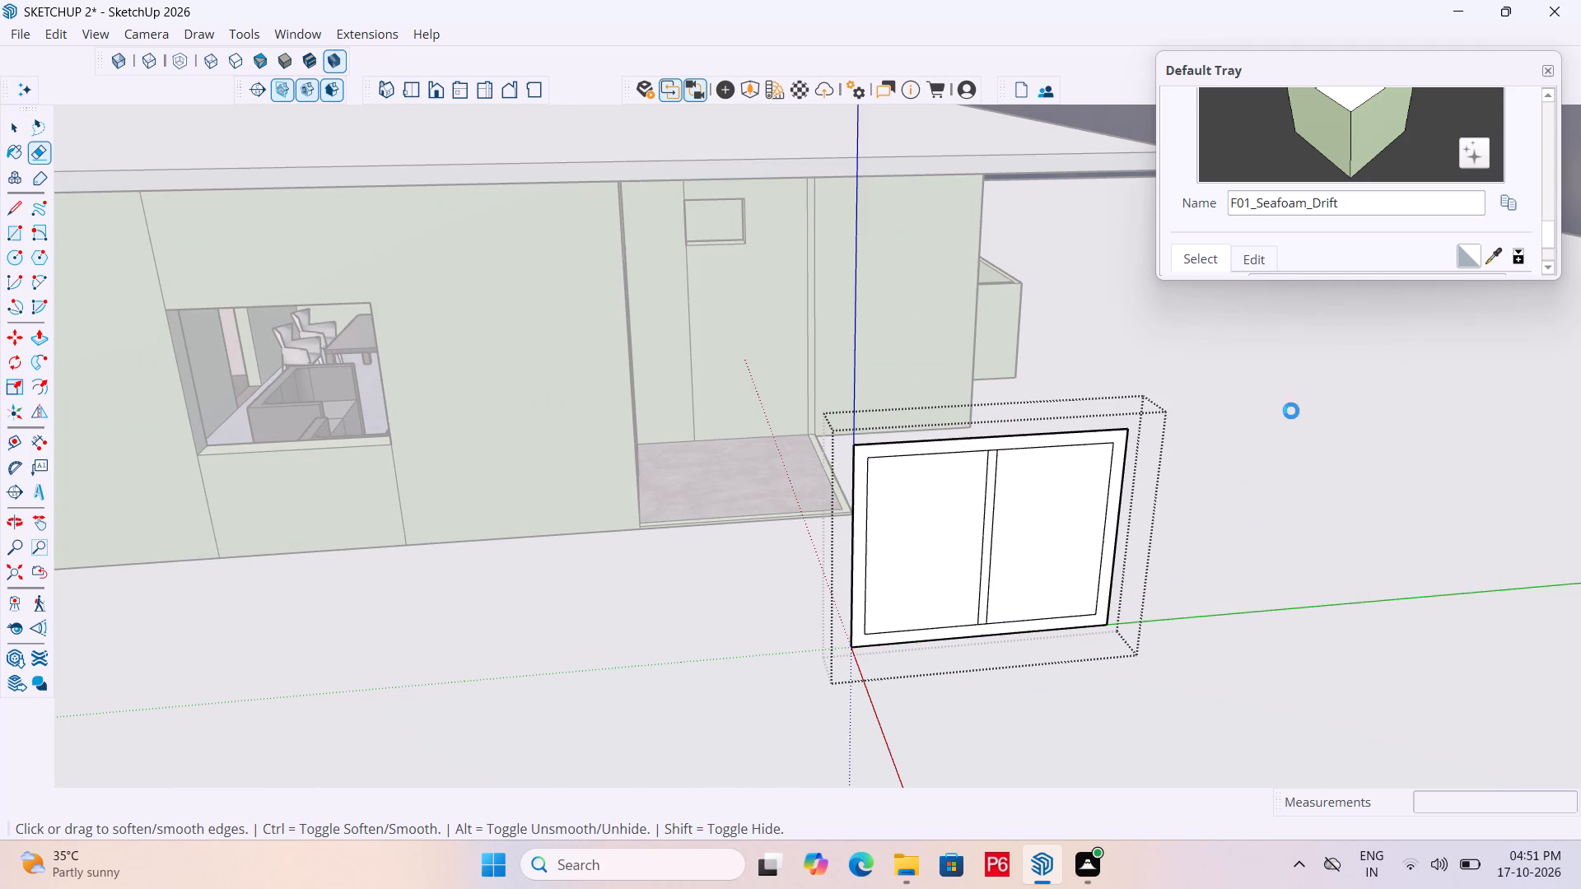
pyautogui.hotkey('ctrl', 's')
pyautogui.hotkey('ctrl', 's')
pyautogui.hotkey('ctrl', 's')
pyautogui.hotkey('ctrl', 's')
pyautogui.hotkey('ctrl', 's')
pyautogui.hotkey('ctrl', 's')
pyautogui.hotkey('ctrl', 's')
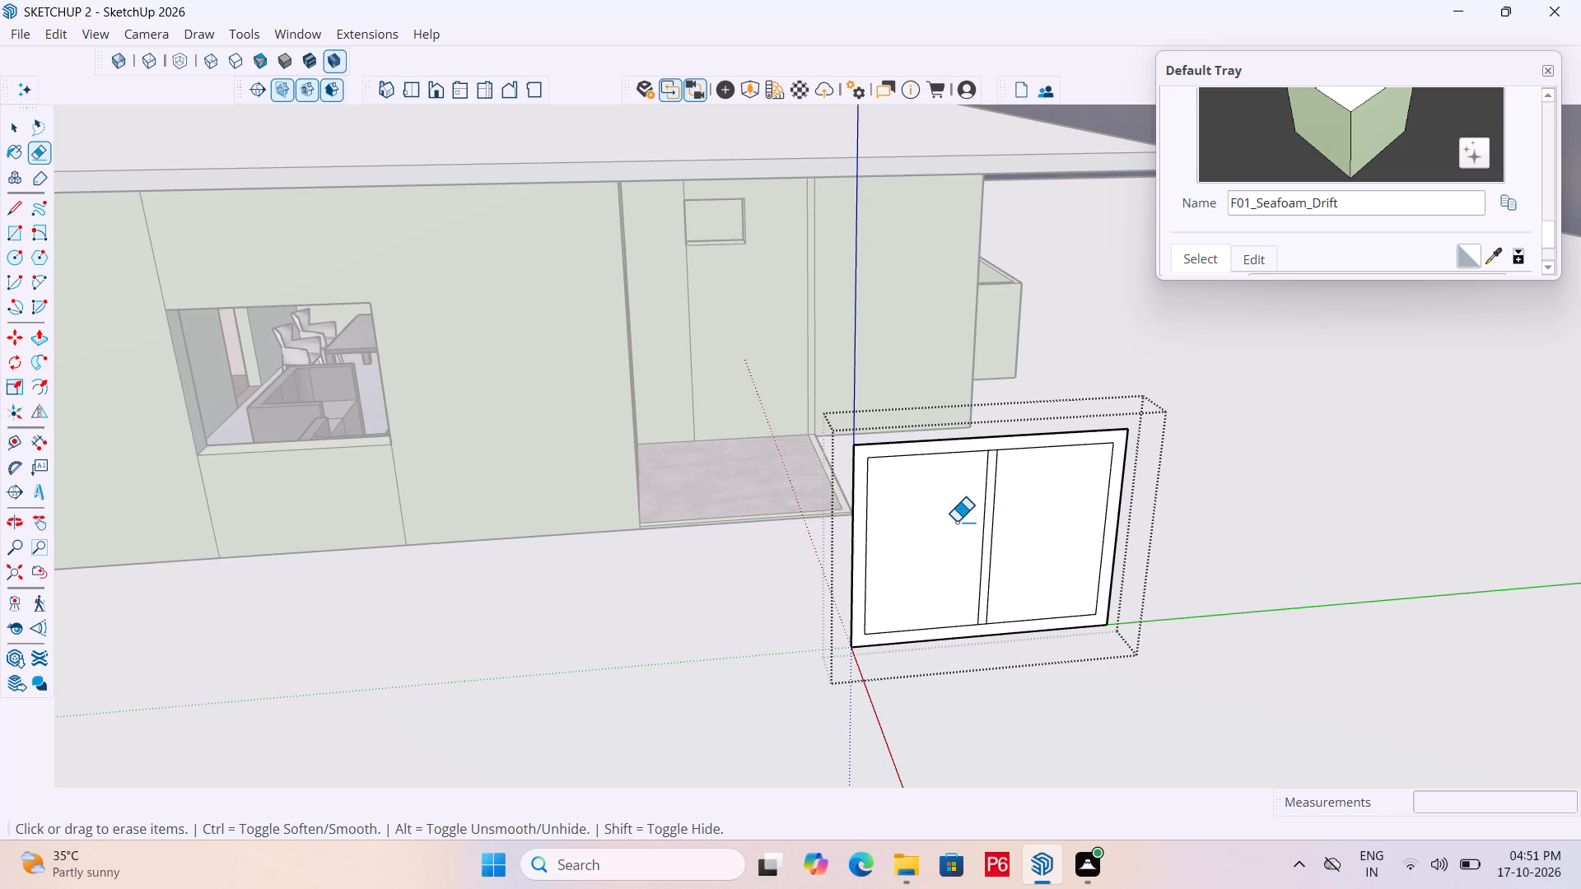
# Erase the short edges at the mullion's top and bottom to merge it with the surrounding frame face.
pyautogui.moveTo(956, 522); pyautogui.dragTo(929, 506, button='middle')
pyautogui.scroll(8, 999, 470)
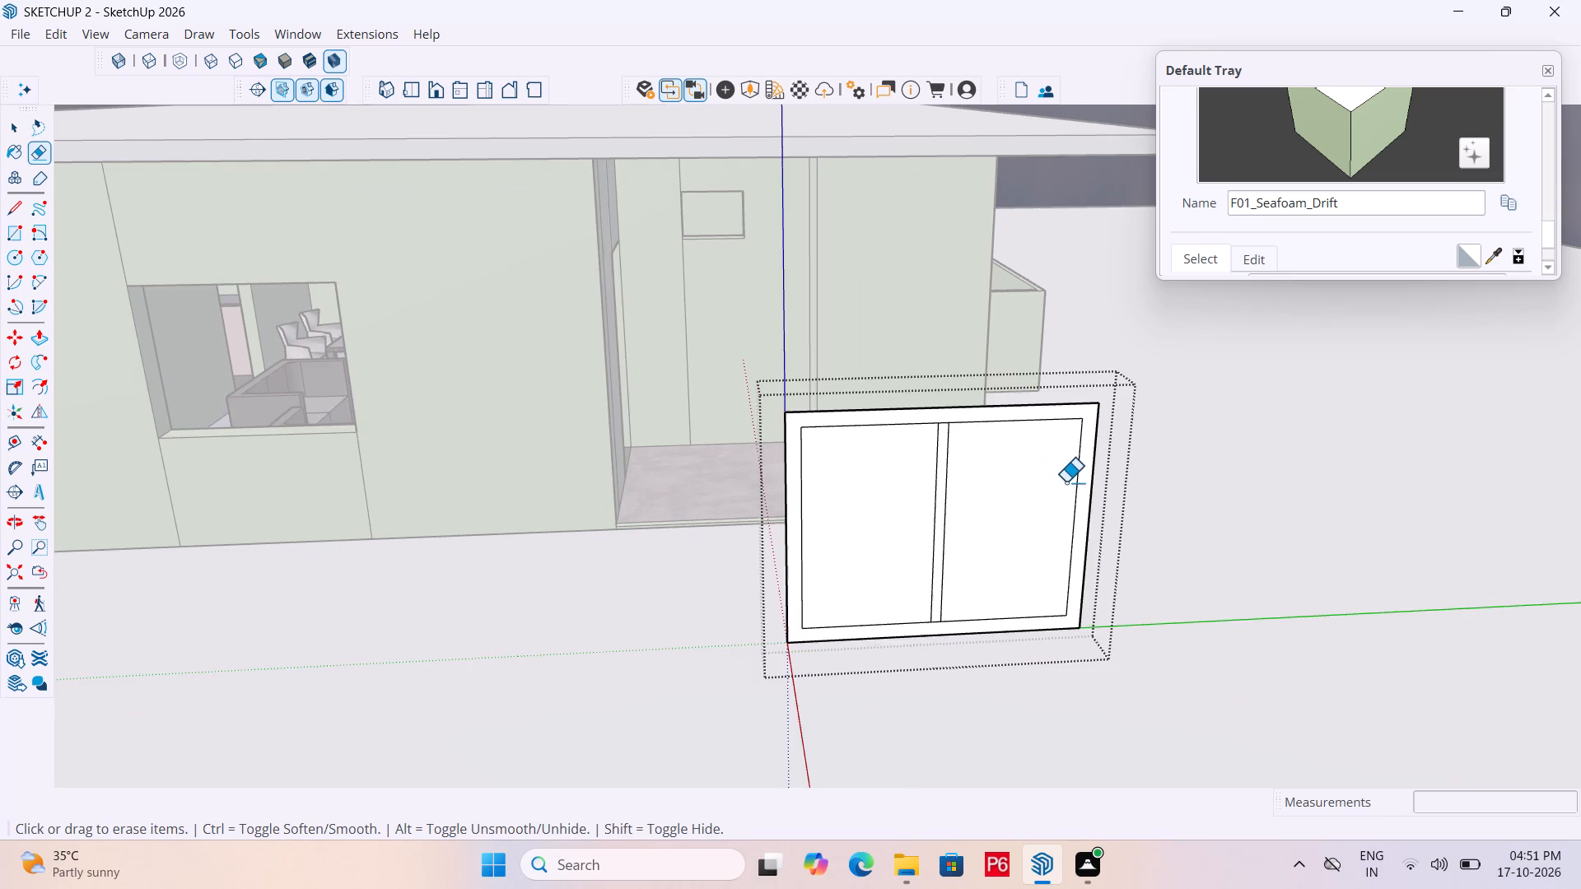
pyautogui.scroll(5, 1066, 482)
pyautogui.scroll(5, 898, 457)
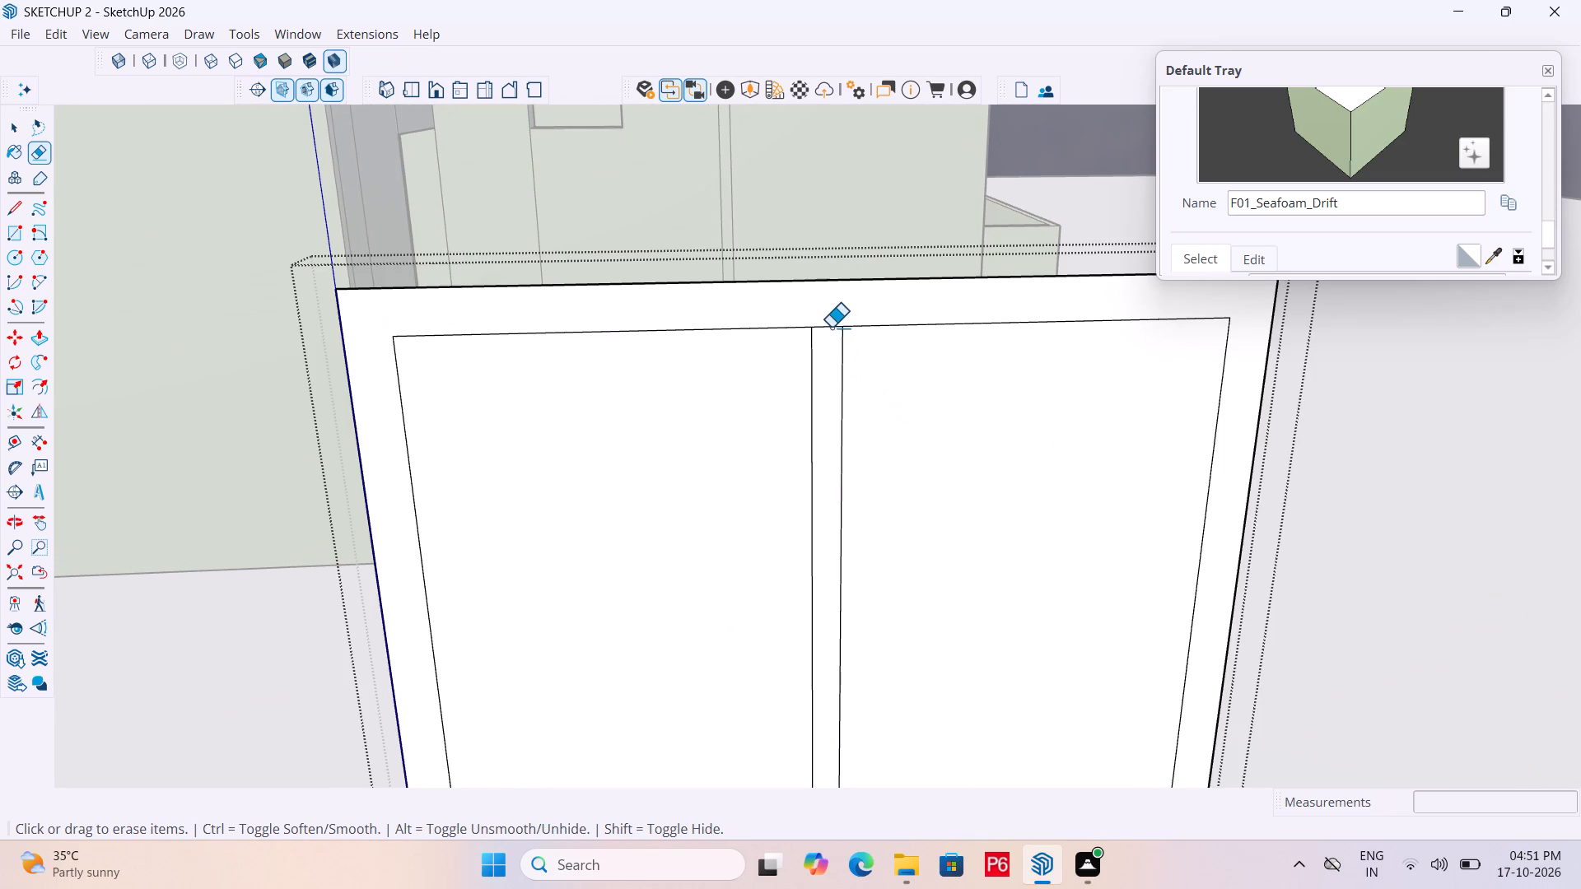
pyautogui.doubleClick(831, 328)
pyautogui.scroll(-6, 798, 310)
pyautogui.scroll(5, 822, 728)
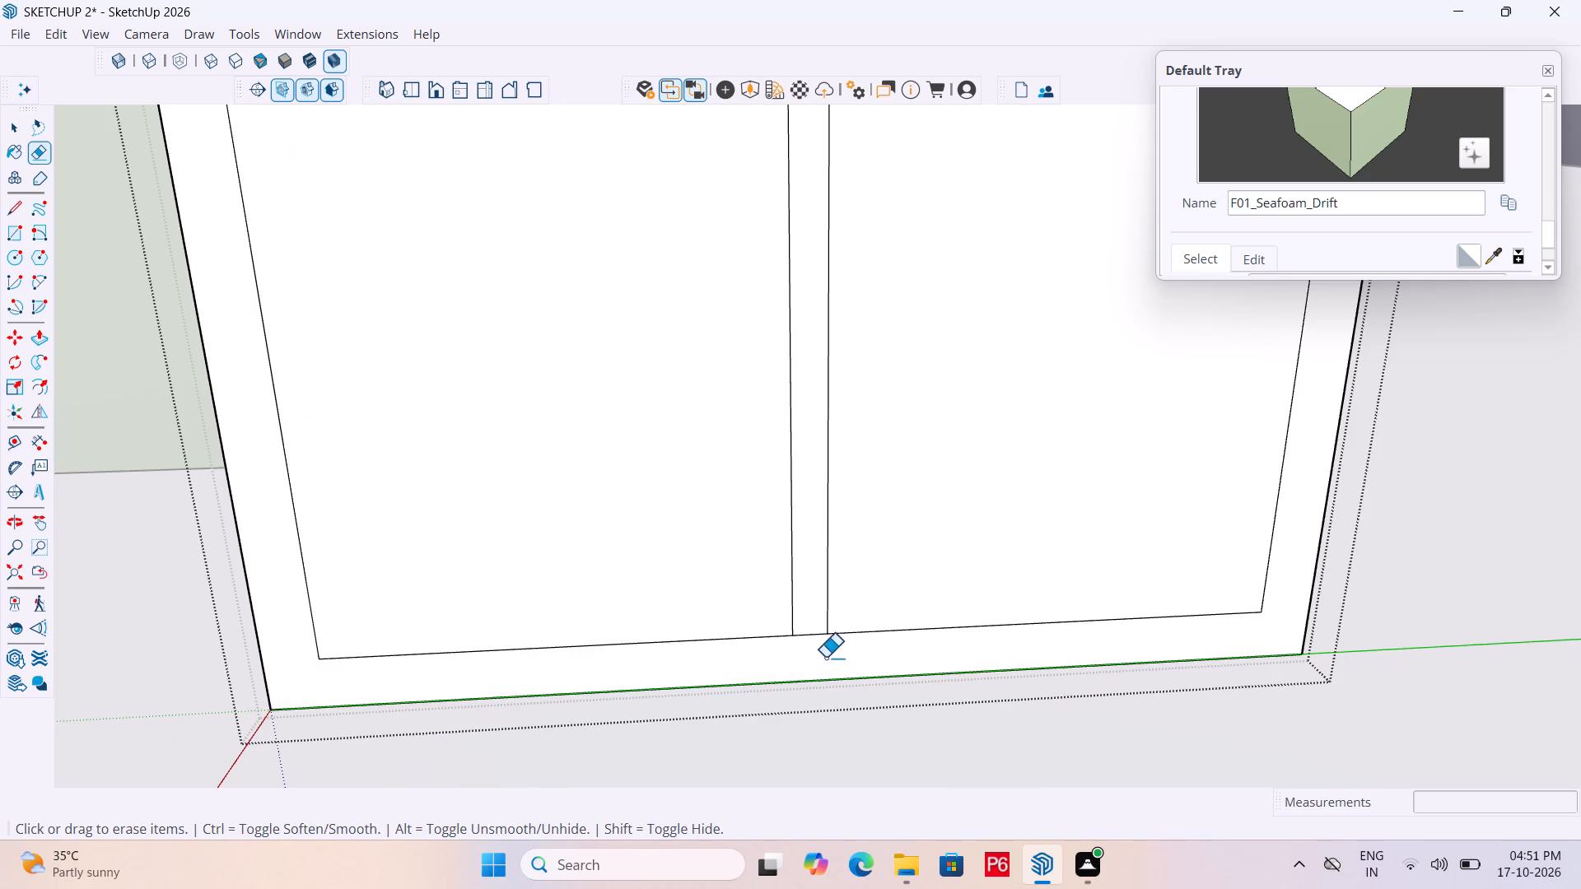
pyautogui.moveTo(815, 644); pyautogui.dragTo(815, 632)
pyautogui.click(815, 632)
pyautogui.scroll(-5, 897, 719)
pyautogui.hotkey('alt', 'space')
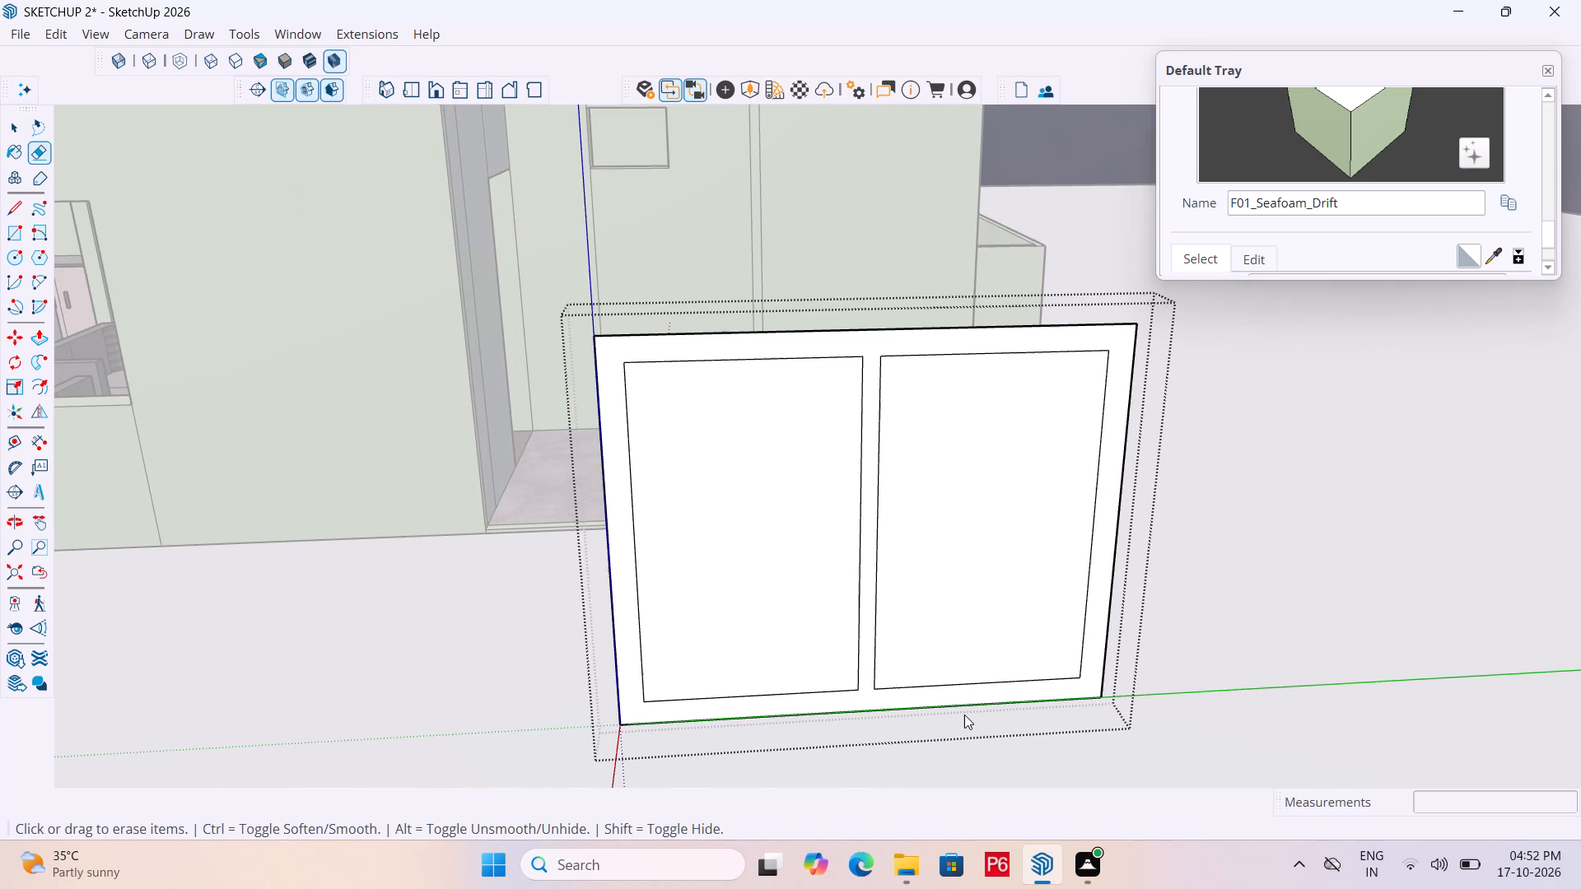
pyautogui.press('space')
pyautogui.click(770, 596)
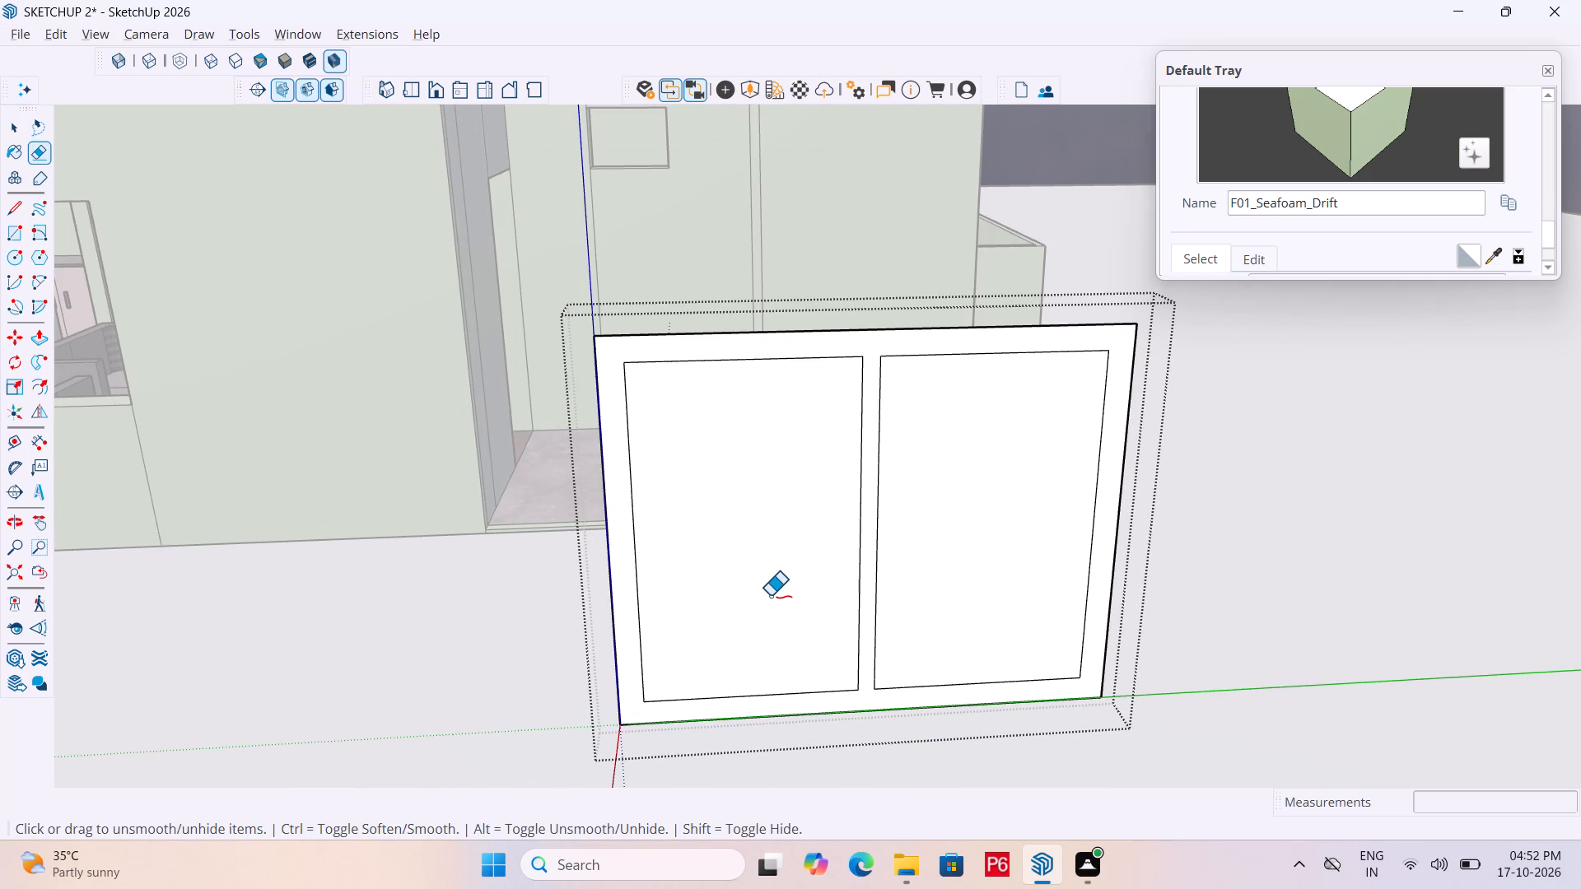
pyautogui.press('space')
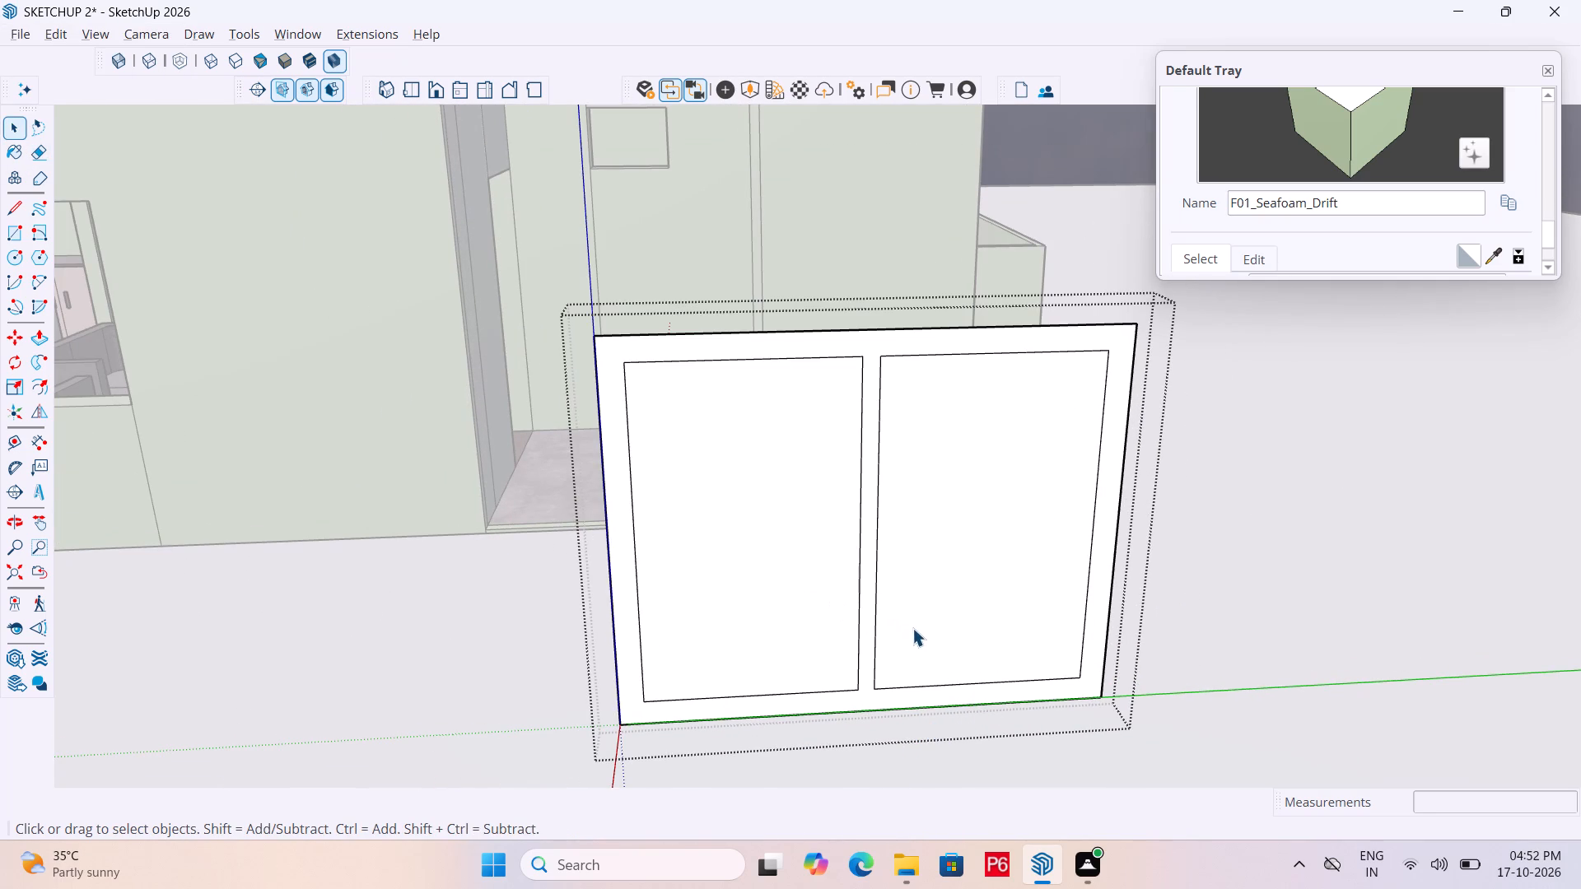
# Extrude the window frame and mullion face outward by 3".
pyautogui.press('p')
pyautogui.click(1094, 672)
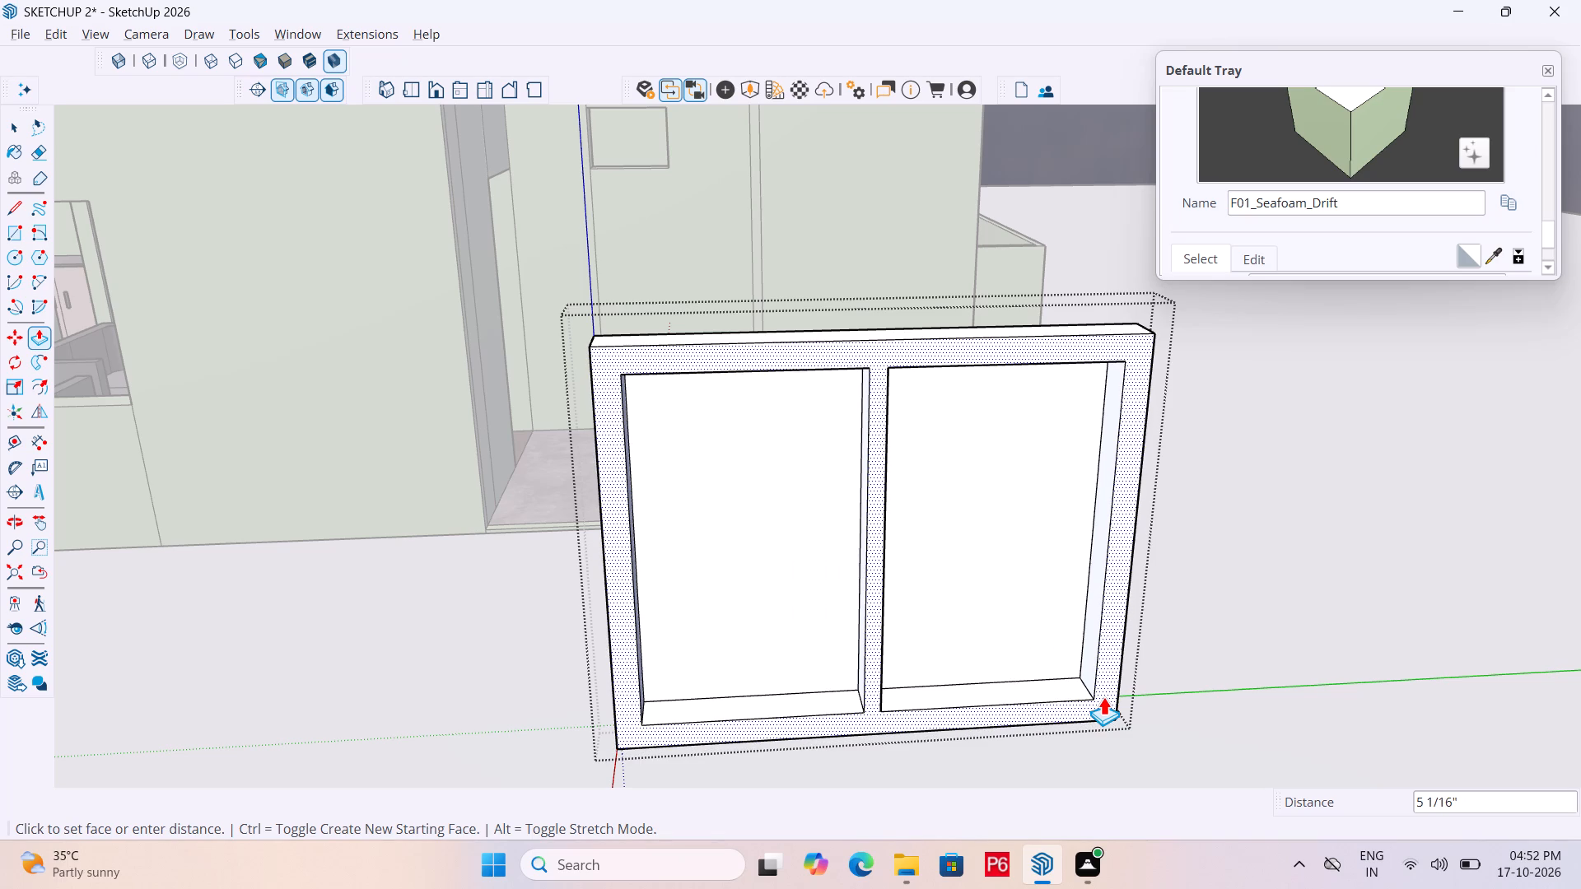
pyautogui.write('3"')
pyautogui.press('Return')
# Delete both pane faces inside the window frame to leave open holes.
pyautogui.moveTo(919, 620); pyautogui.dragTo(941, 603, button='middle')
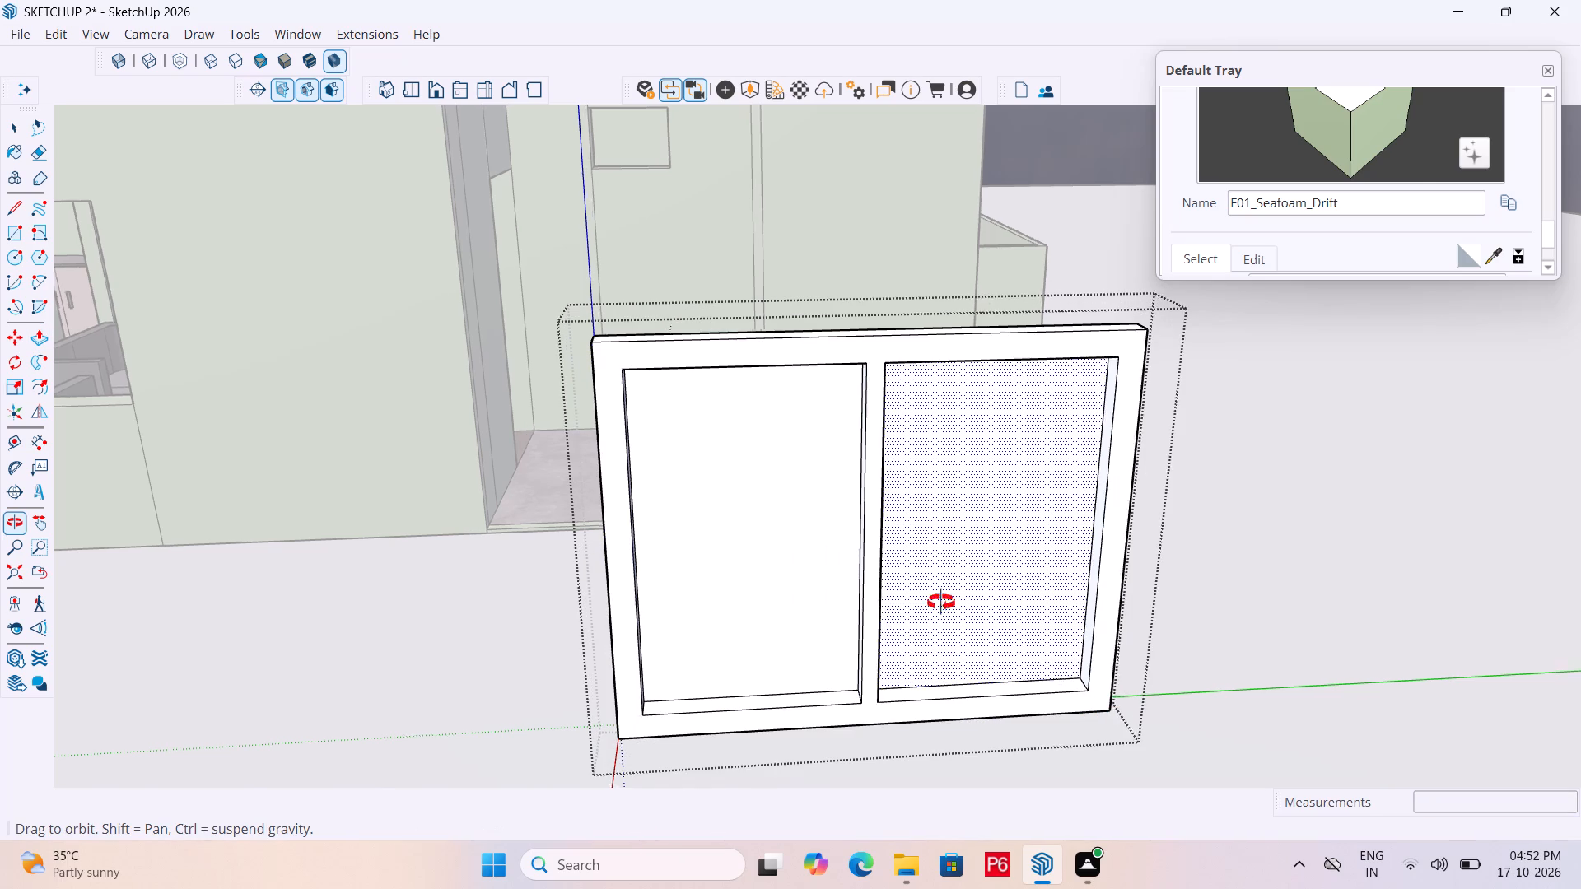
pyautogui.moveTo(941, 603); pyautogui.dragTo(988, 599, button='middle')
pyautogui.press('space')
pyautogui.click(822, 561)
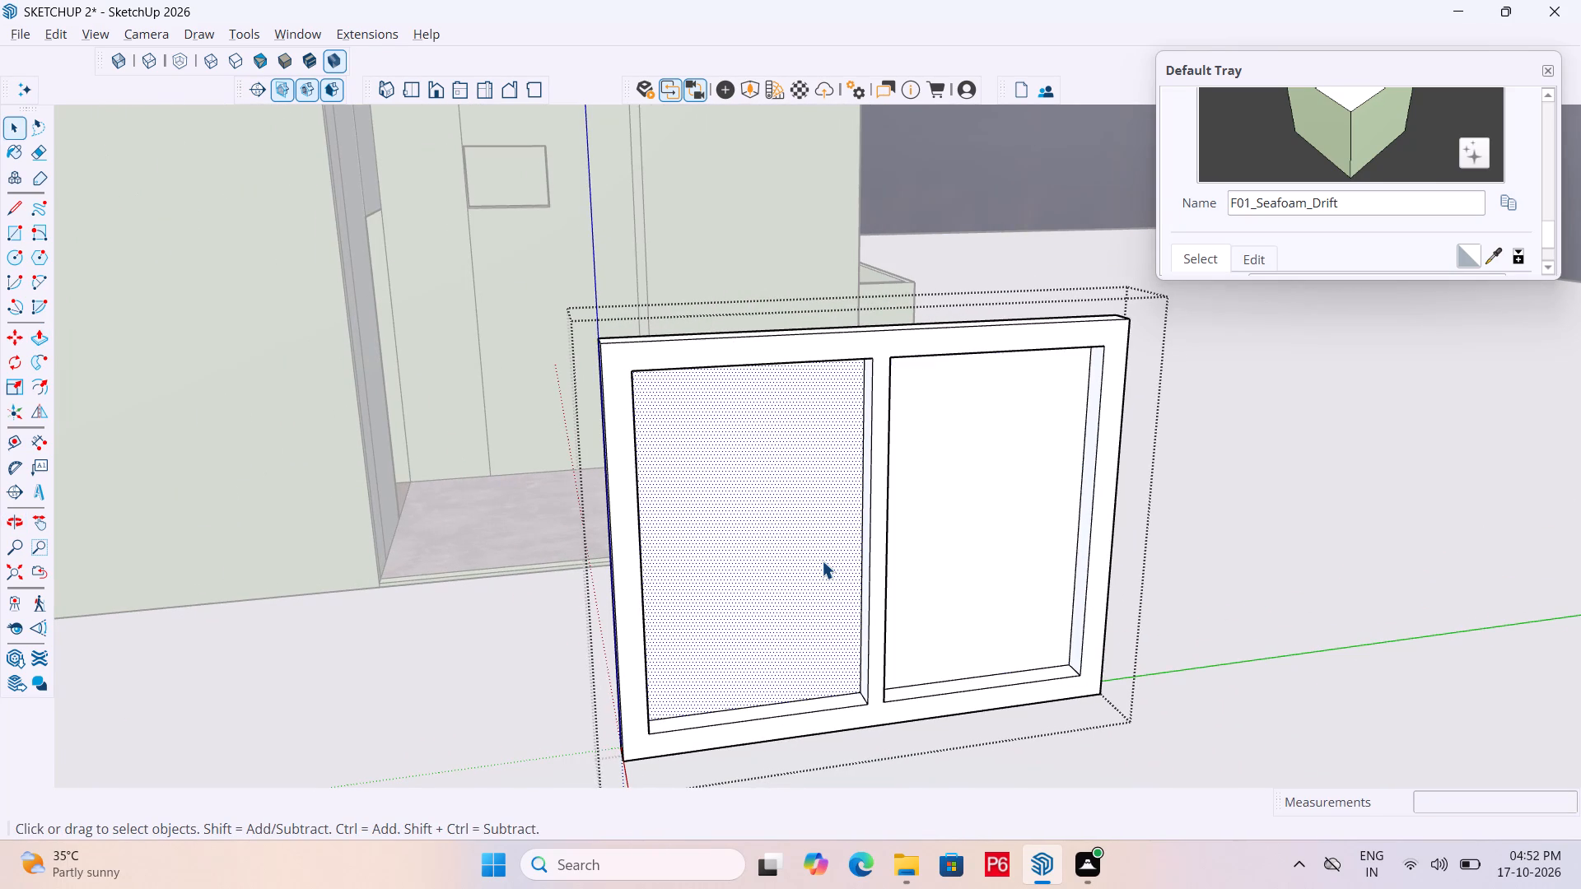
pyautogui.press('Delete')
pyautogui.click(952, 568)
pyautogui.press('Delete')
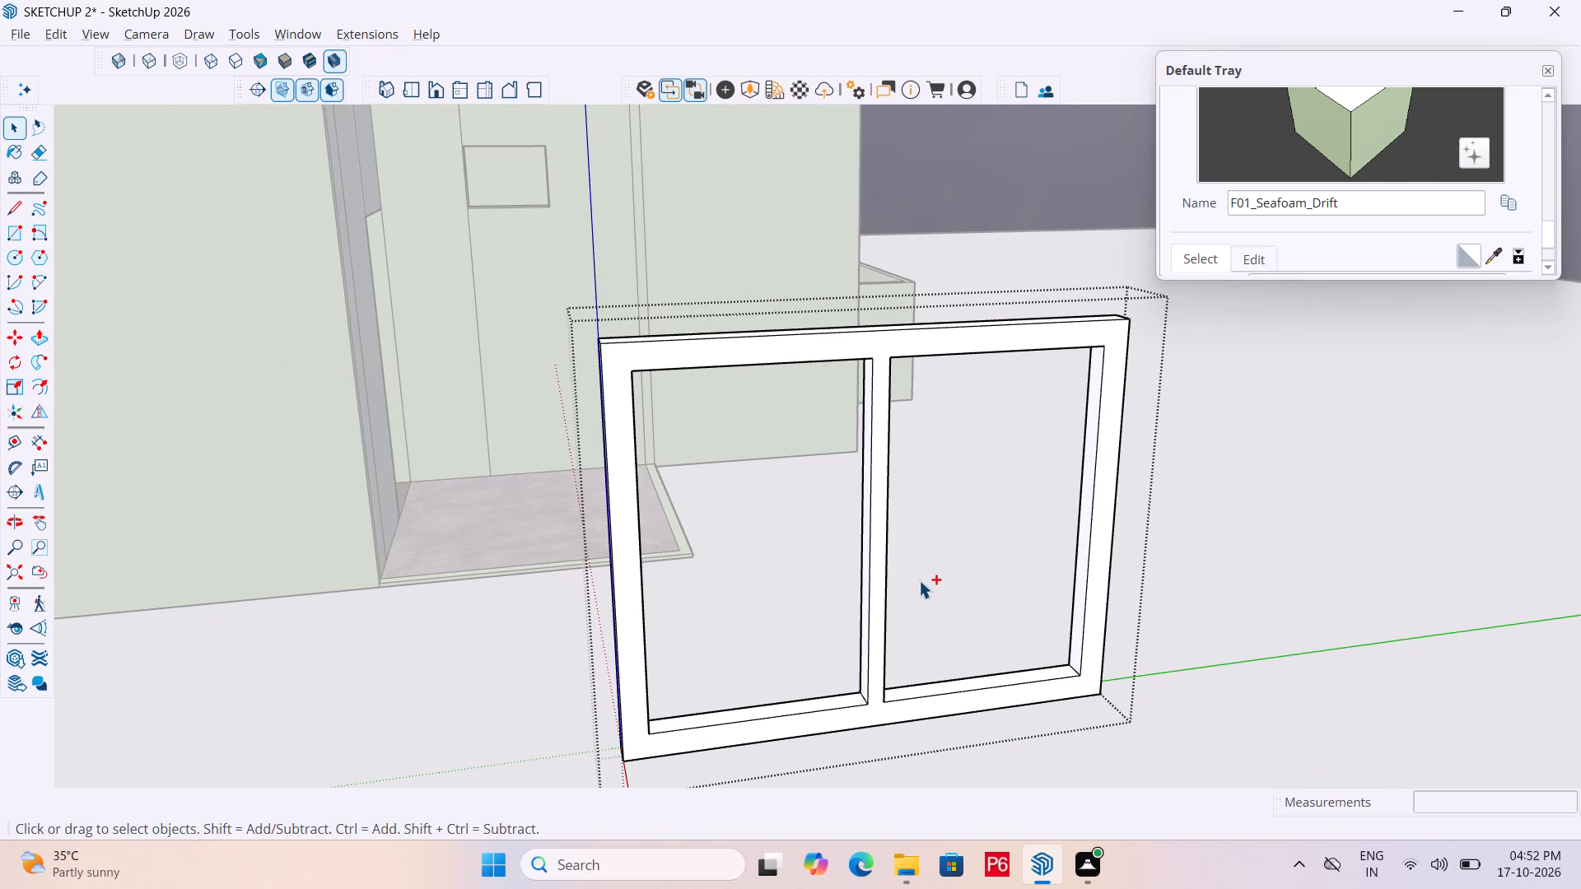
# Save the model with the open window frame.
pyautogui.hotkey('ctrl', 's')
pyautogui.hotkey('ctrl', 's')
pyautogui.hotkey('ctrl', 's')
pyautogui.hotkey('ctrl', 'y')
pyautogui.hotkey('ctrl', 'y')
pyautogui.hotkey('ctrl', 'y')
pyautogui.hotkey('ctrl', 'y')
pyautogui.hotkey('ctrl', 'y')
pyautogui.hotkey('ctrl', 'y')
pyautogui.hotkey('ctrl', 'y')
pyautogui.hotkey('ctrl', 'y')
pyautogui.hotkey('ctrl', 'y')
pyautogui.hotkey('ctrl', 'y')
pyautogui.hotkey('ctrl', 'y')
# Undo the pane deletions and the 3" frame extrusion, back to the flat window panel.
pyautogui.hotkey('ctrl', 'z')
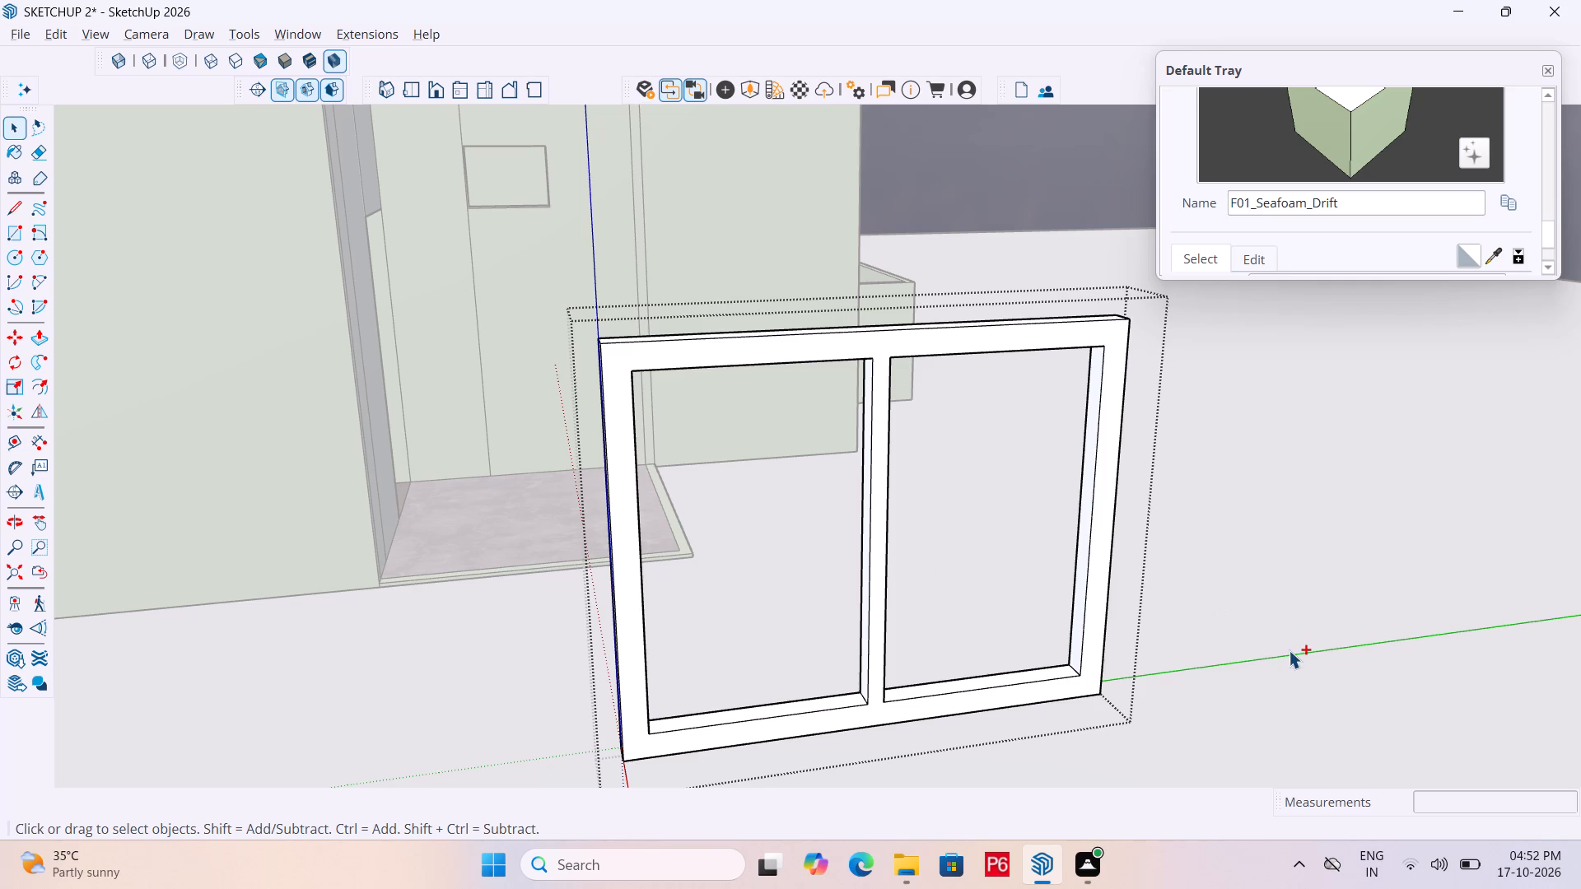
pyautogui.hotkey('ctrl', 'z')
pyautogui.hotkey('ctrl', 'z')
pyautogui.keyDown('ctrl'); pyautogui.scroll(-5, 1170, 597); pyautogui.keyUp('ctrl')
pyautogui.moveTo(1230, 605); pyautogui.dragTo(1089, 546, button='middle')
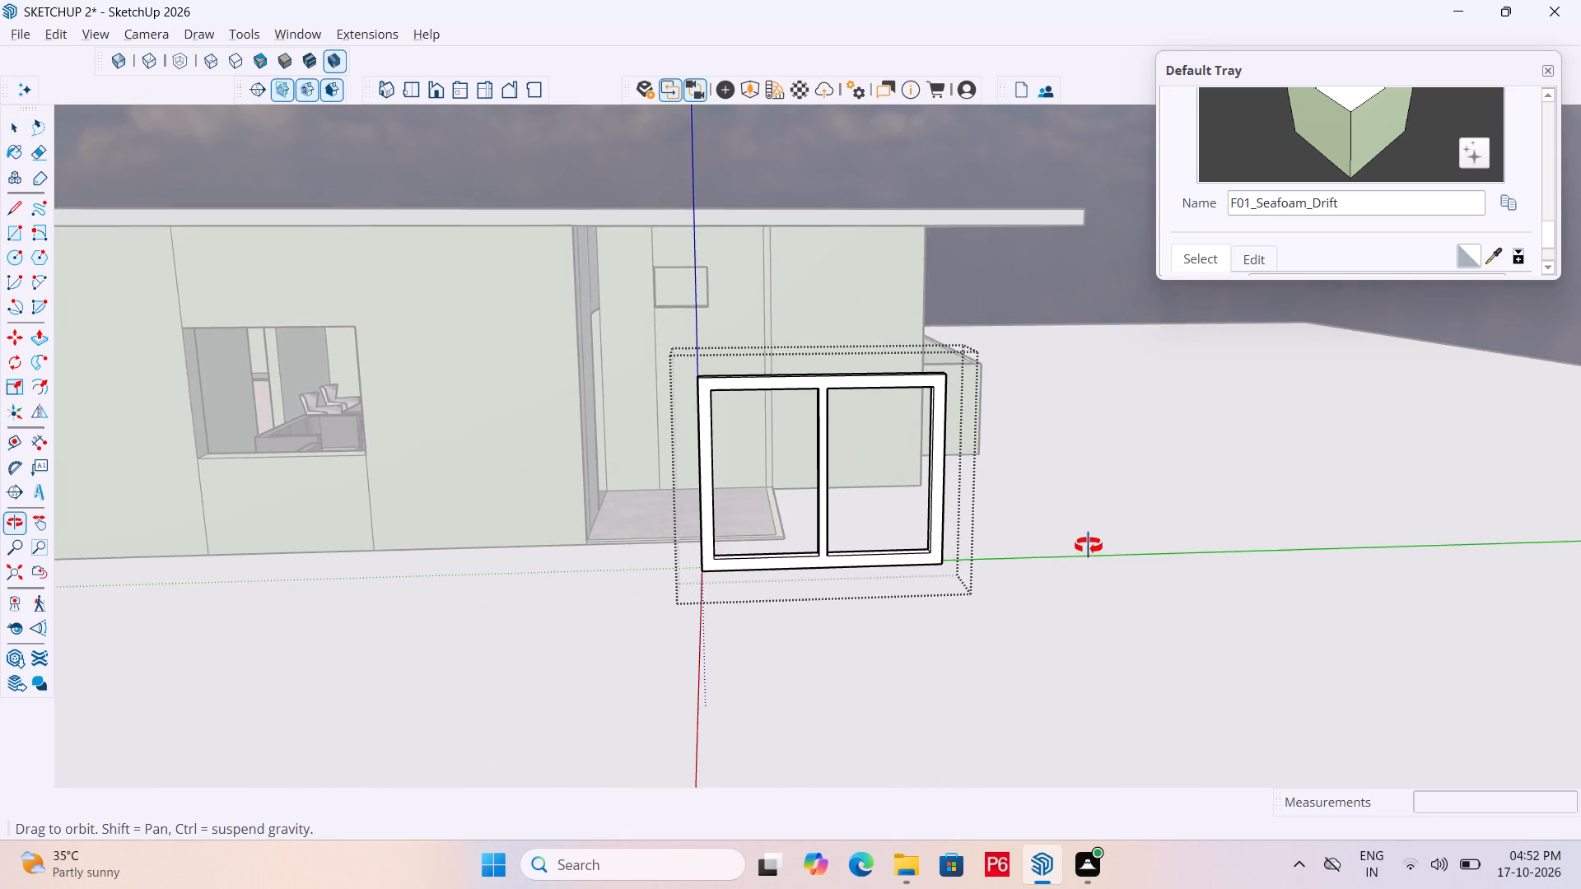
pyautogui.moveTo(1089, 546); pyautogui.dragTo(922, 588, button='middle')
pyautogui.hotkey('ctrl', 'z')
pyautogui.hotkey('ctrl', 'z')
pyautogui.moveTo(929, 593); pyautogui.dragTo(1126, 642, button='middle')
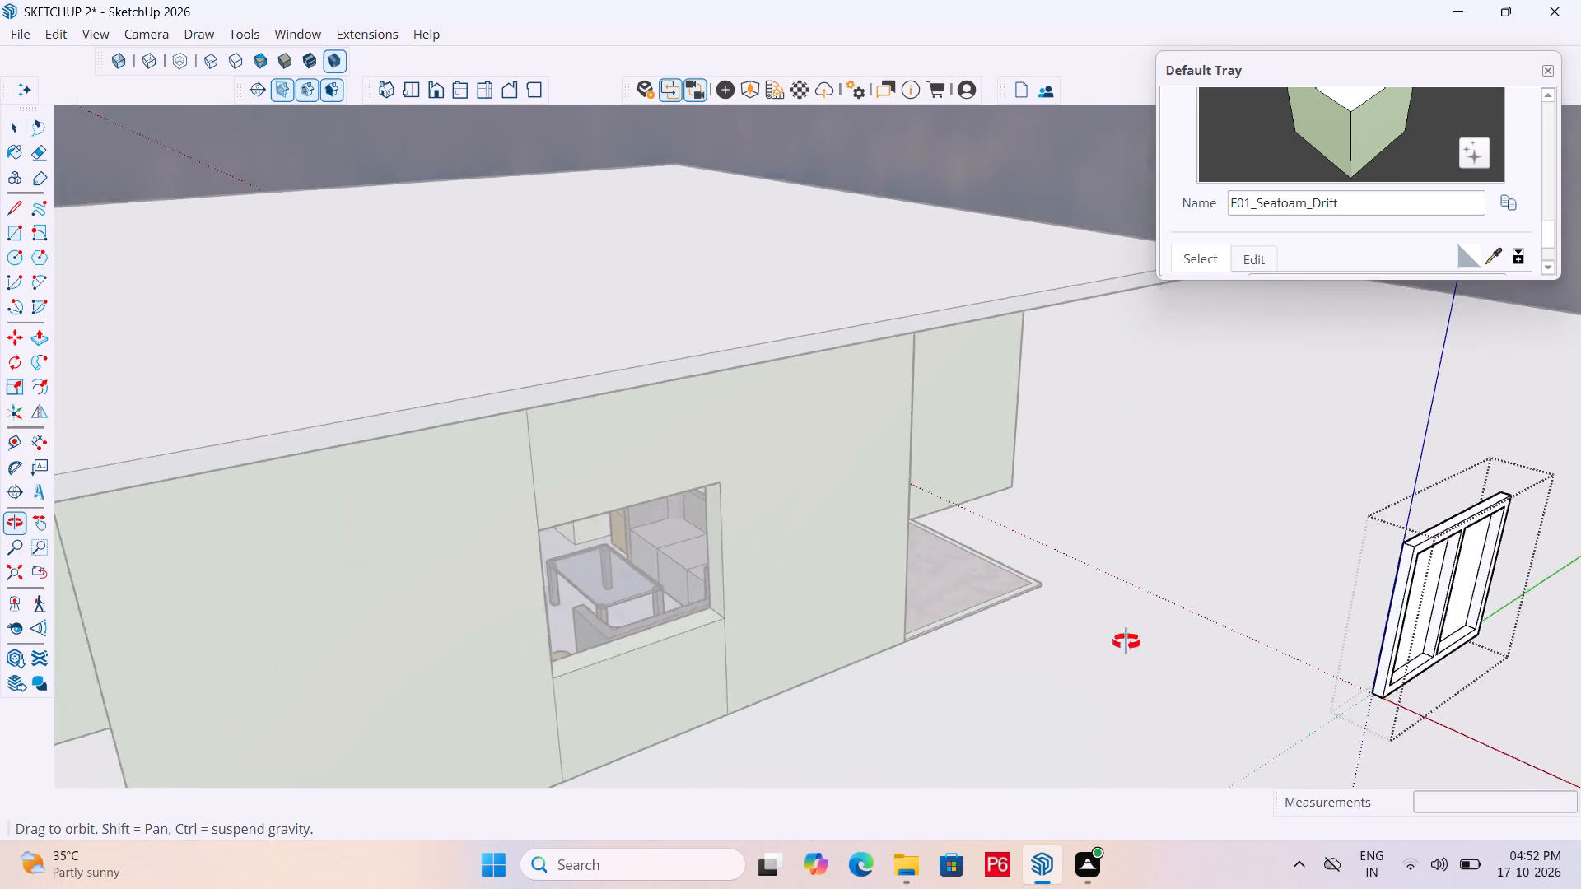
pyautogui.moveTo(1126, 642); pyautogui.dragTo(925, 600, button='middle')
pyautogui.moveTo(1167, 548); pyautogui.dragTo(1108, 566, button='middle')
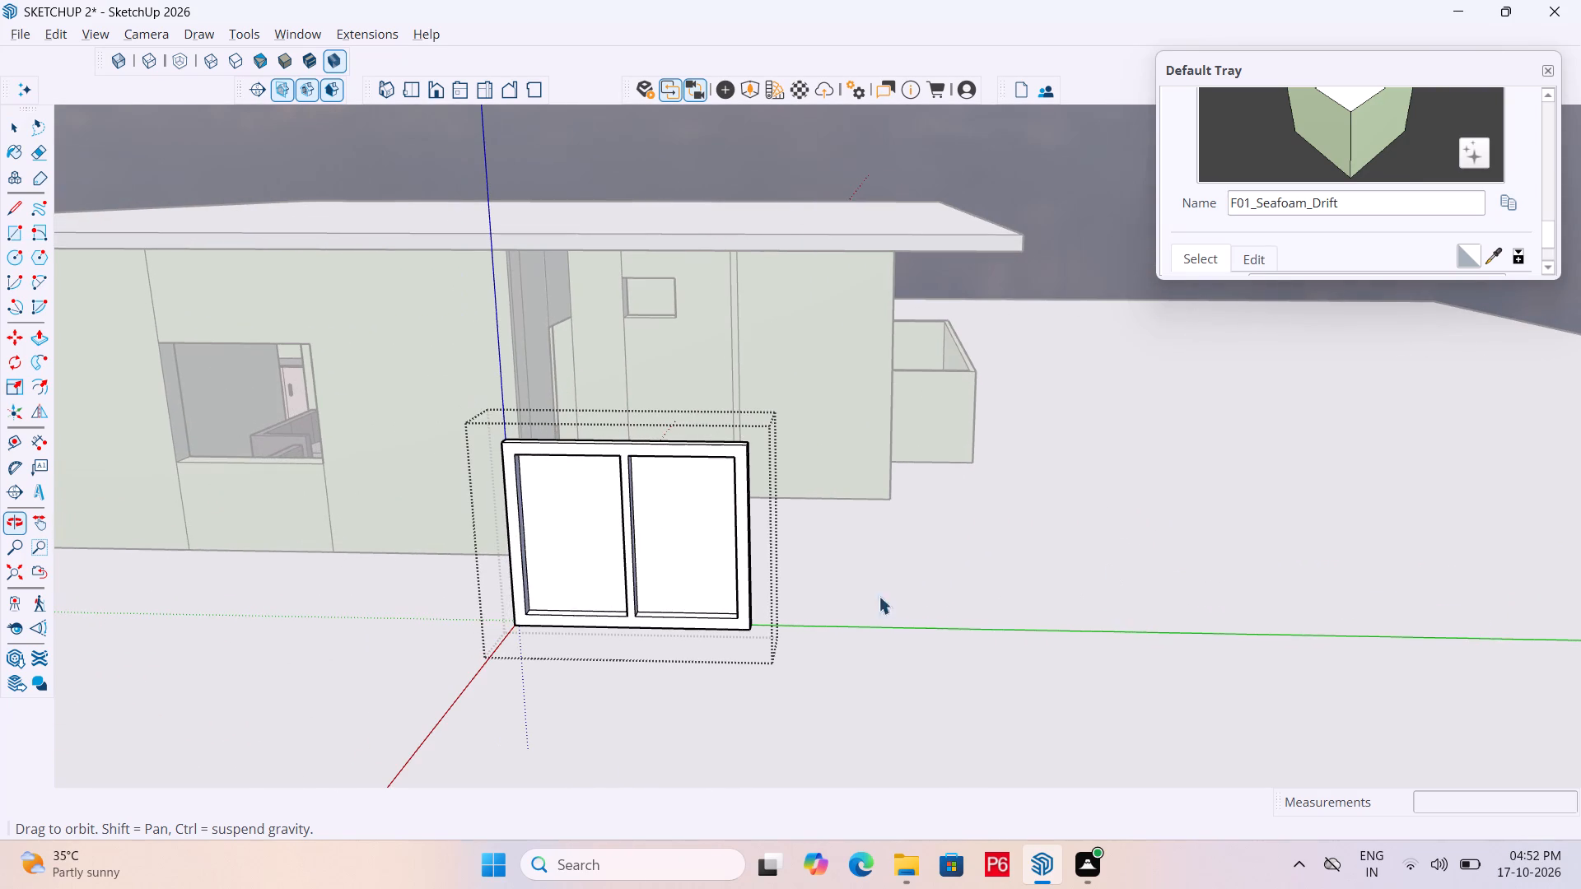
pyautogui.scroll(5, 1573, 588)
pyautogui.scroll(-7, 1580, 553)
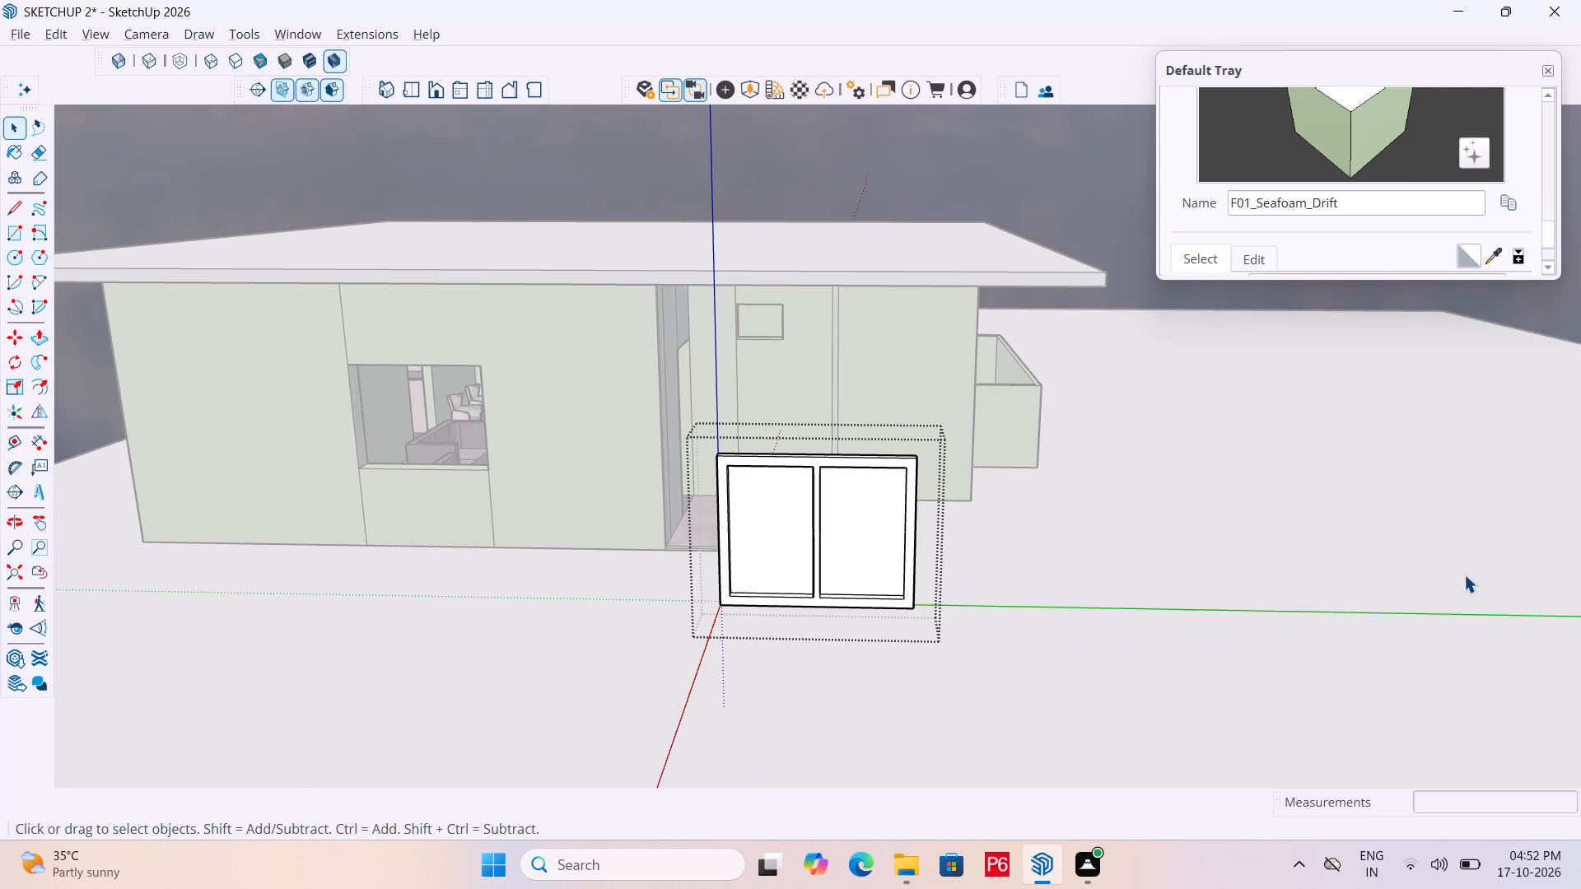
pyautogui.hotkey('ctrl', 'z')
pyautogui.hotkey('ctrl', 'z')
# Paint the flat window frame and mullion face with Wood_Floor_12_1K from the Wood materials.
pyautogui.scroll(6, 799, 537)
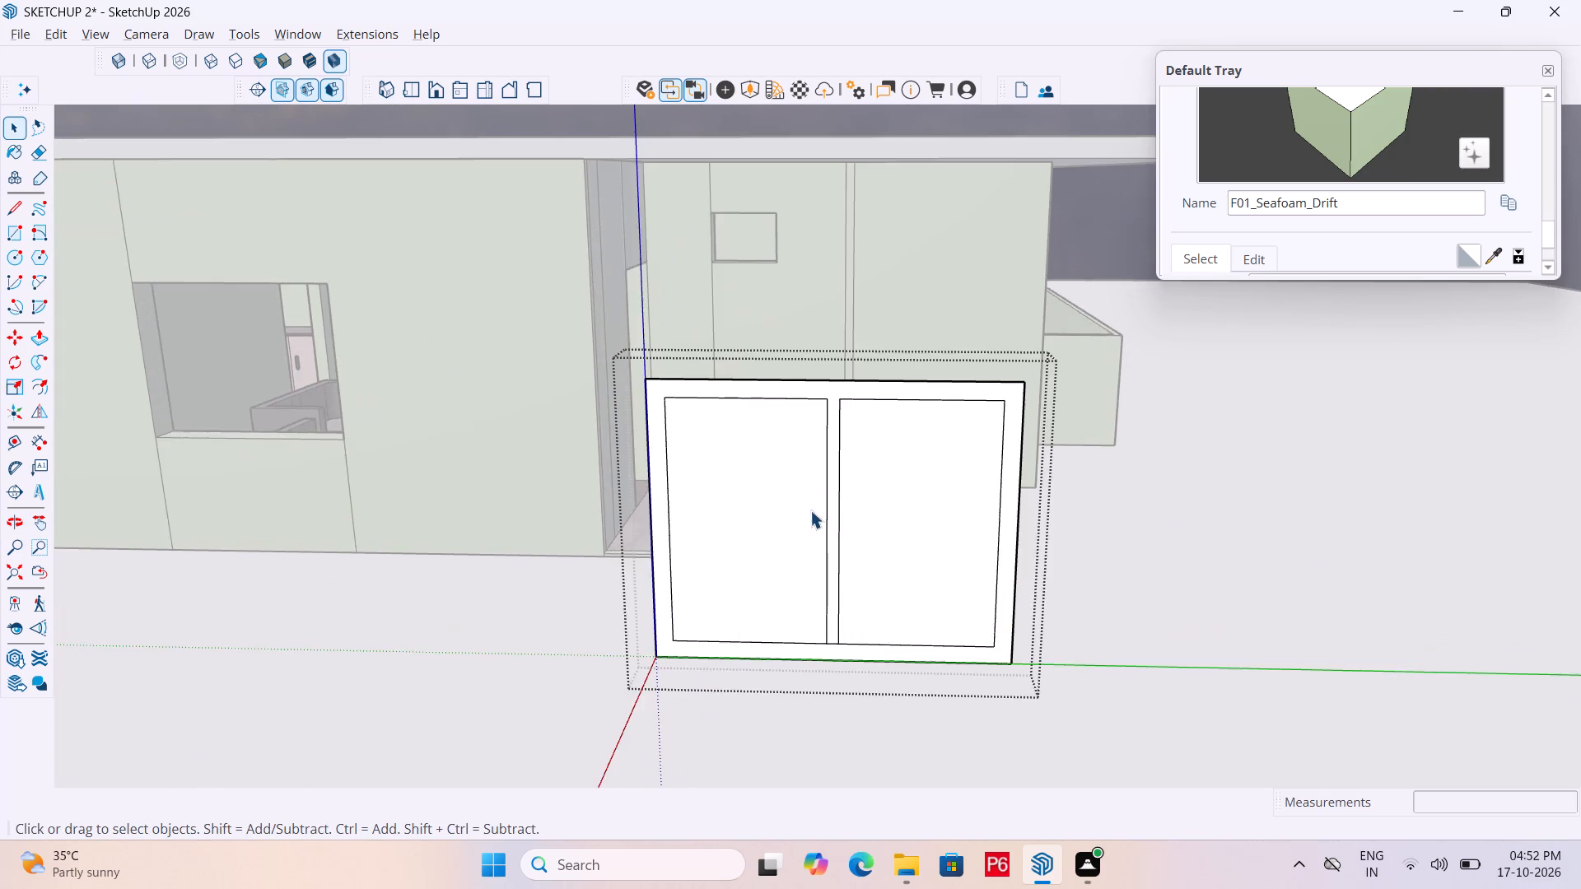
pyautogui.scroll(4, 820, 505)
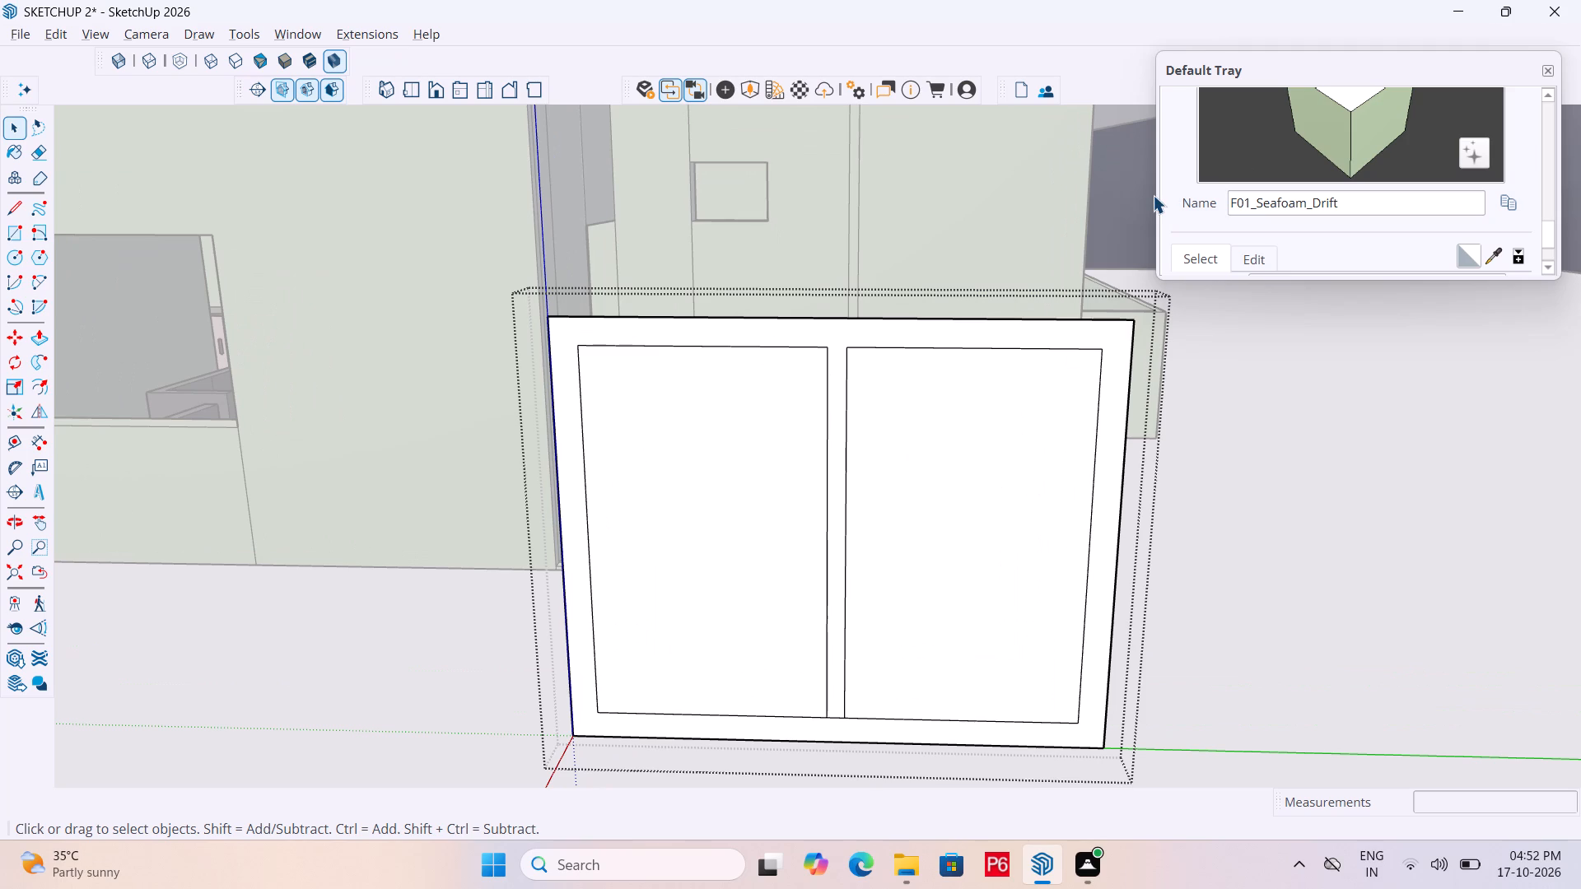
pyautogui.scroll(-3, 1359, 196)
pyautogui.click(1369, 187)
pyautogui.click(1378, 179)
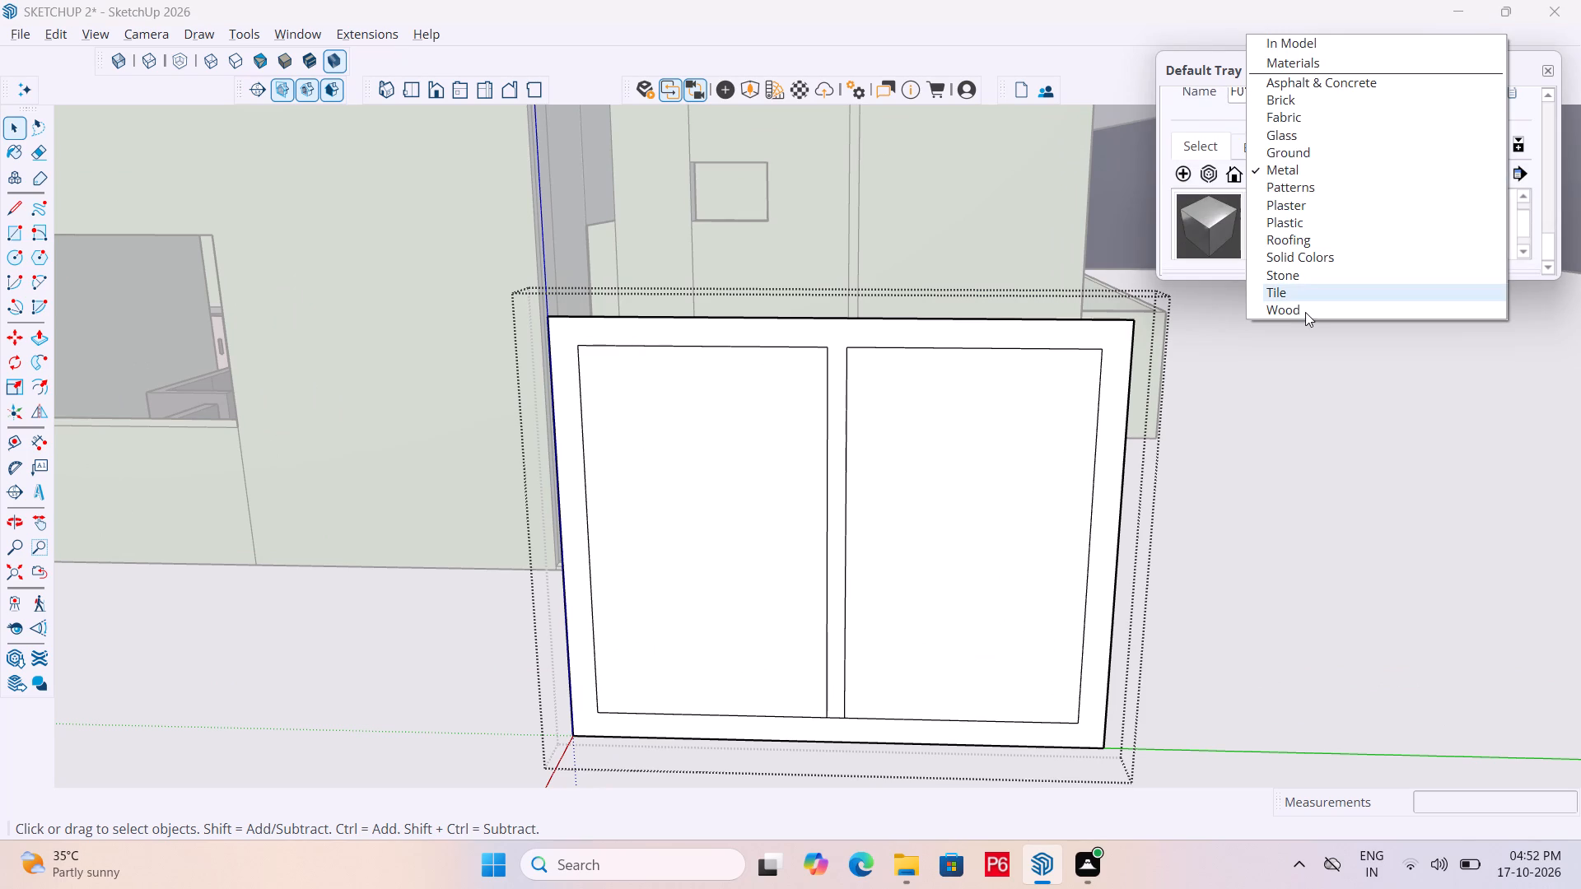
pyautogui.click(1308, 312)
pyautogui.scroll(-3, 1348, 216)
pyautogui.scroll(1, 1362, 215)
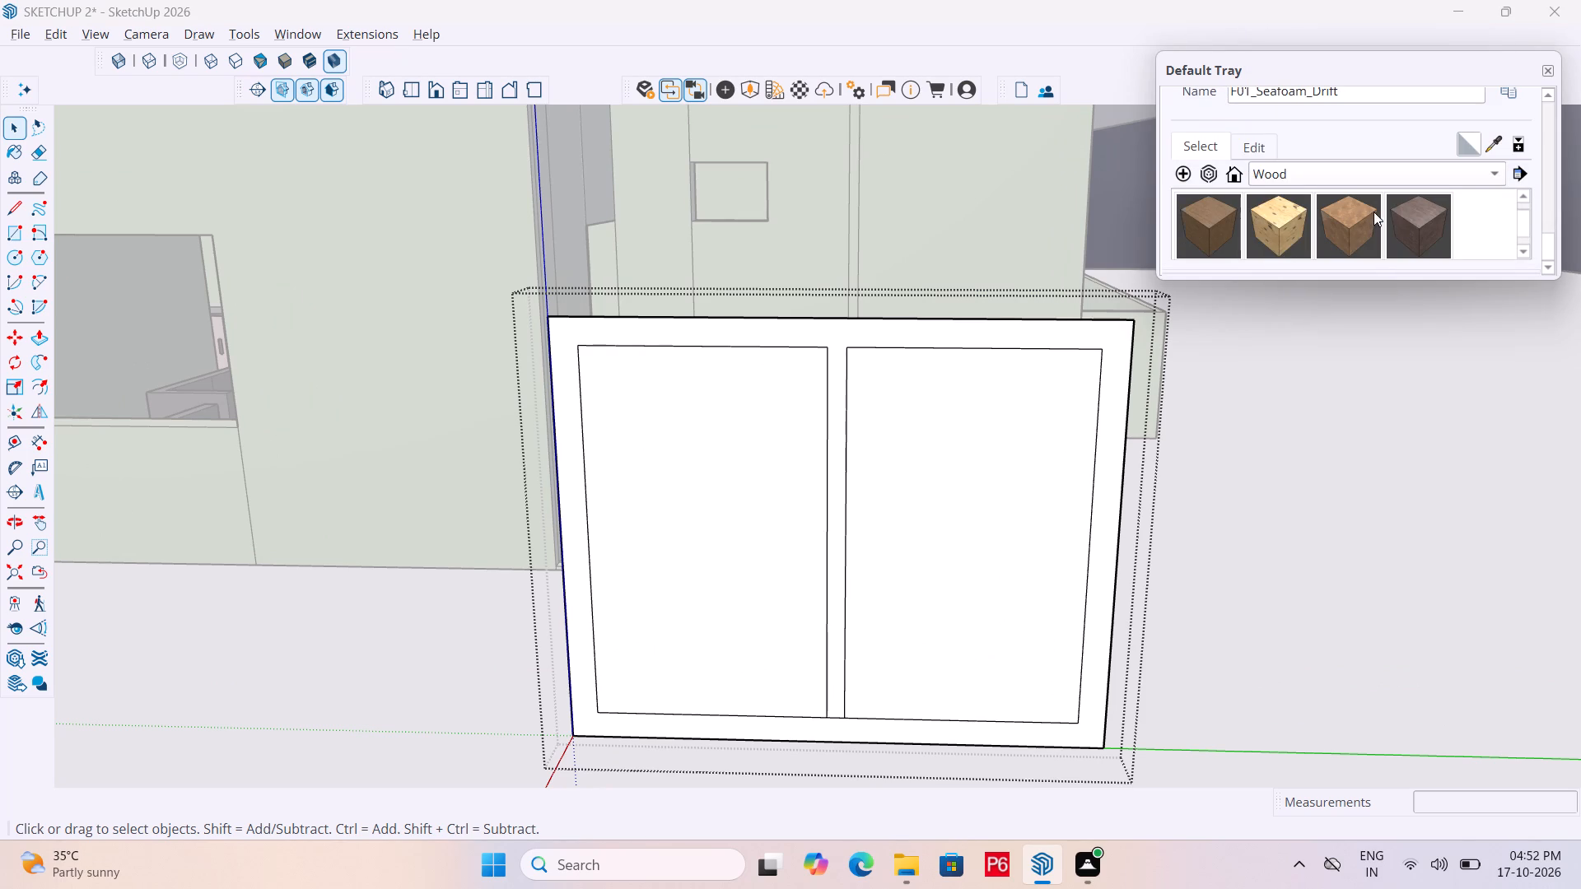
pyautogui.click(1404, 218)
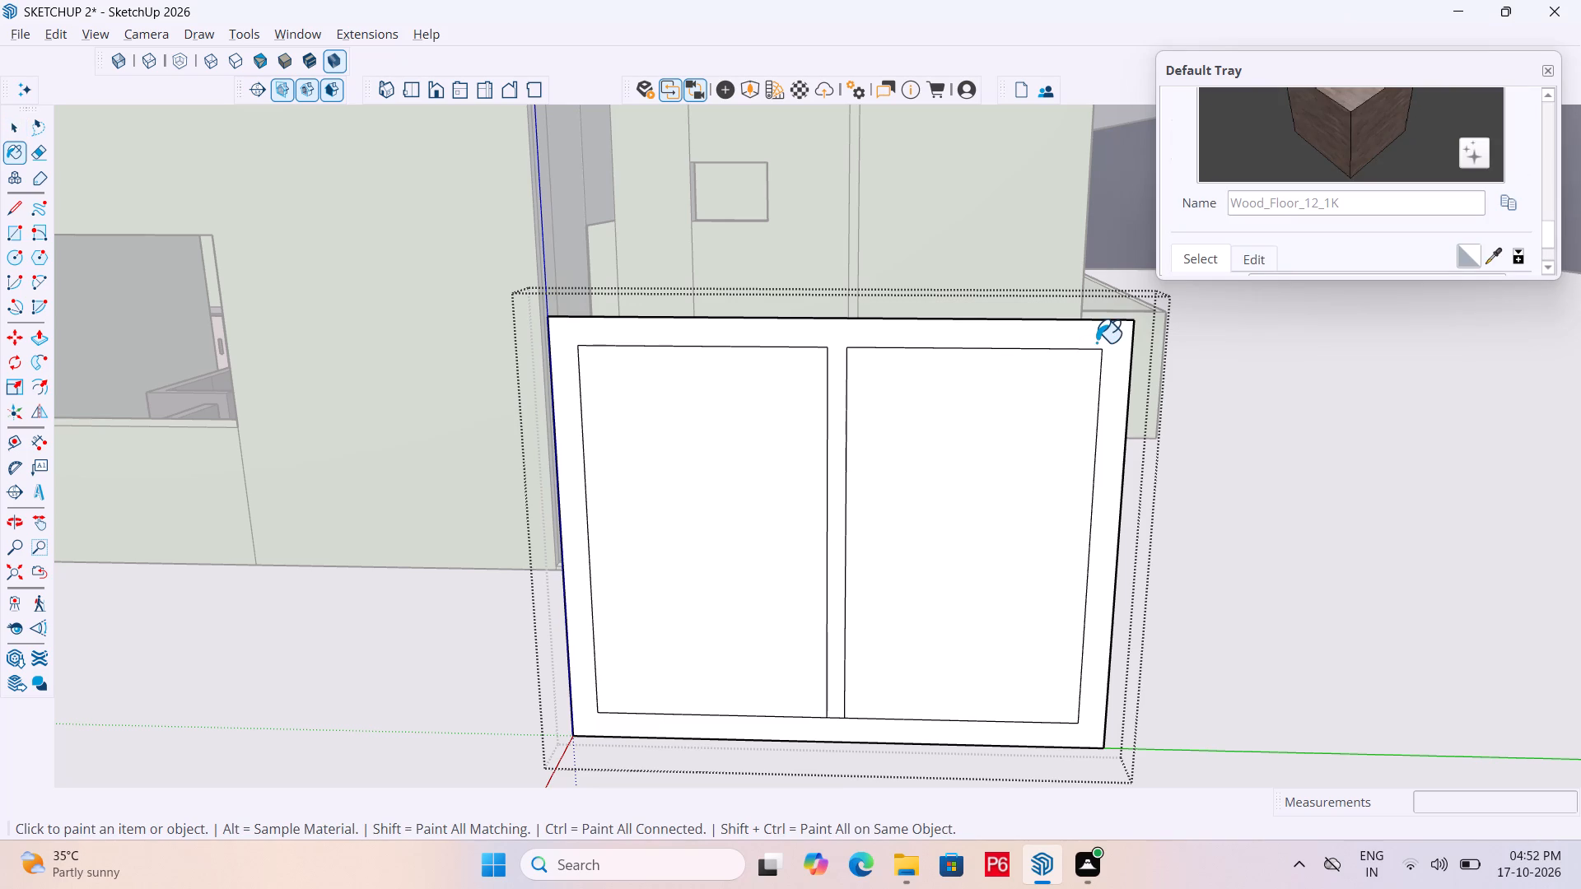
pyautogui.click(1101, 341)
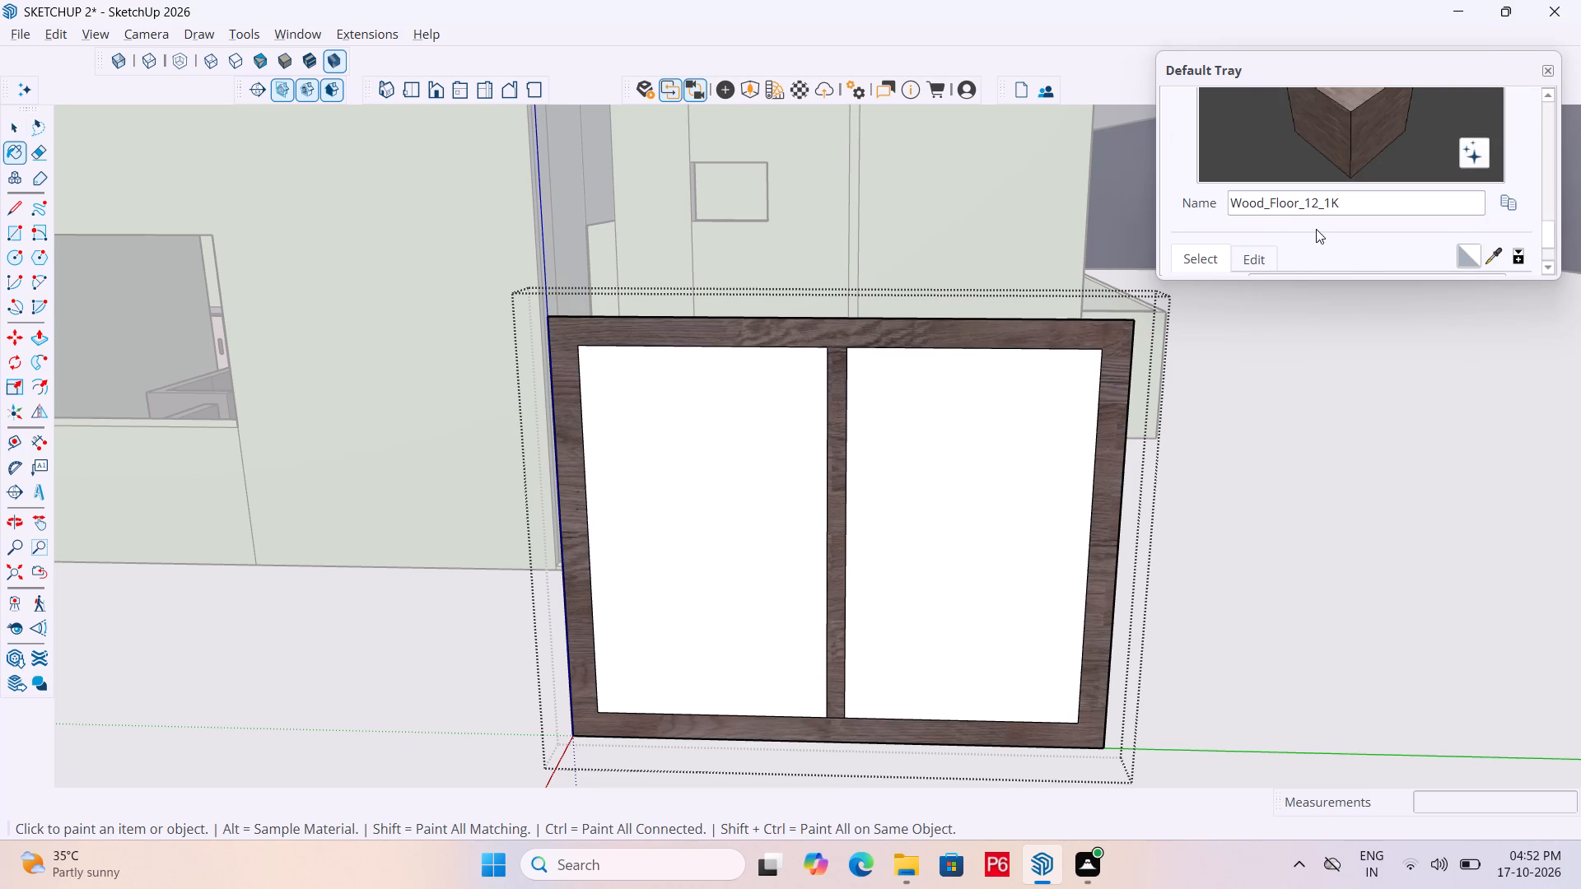
# Paint the window frame and mullion face with the reddish Wood_Veneer_15_1K material.
pyautogui.scroll(-4, 1316, 229)
pyautogui.click(1270, 233)
pyautogui.click(1105, 340)
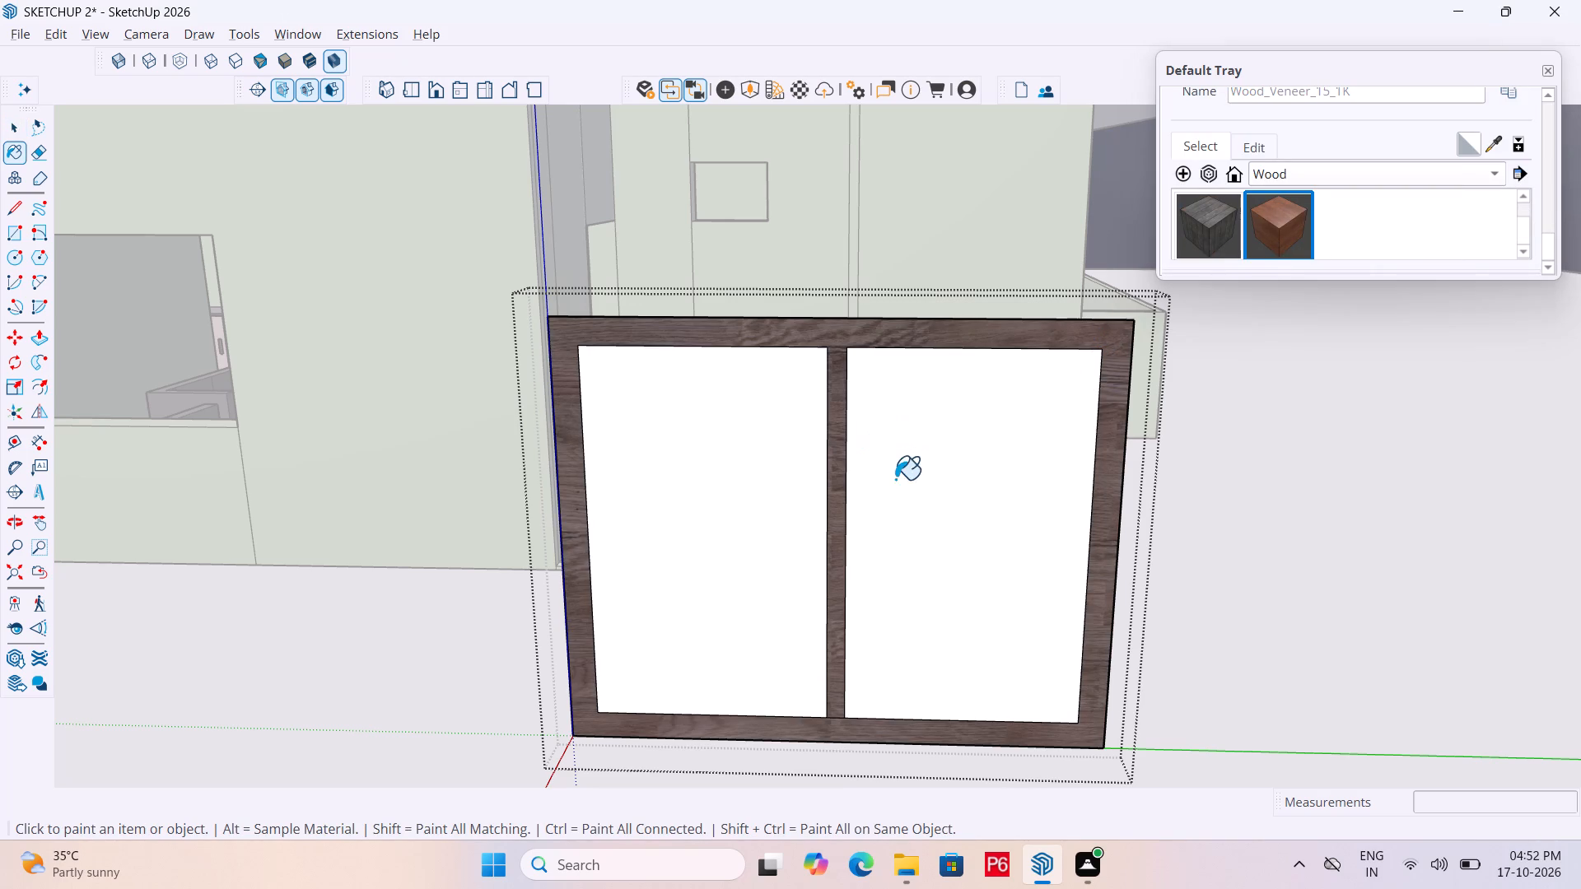
# Extrude the wood-veneer frame and mullion face outward by 3".
pyautogui.scroll(1, 809, 521)
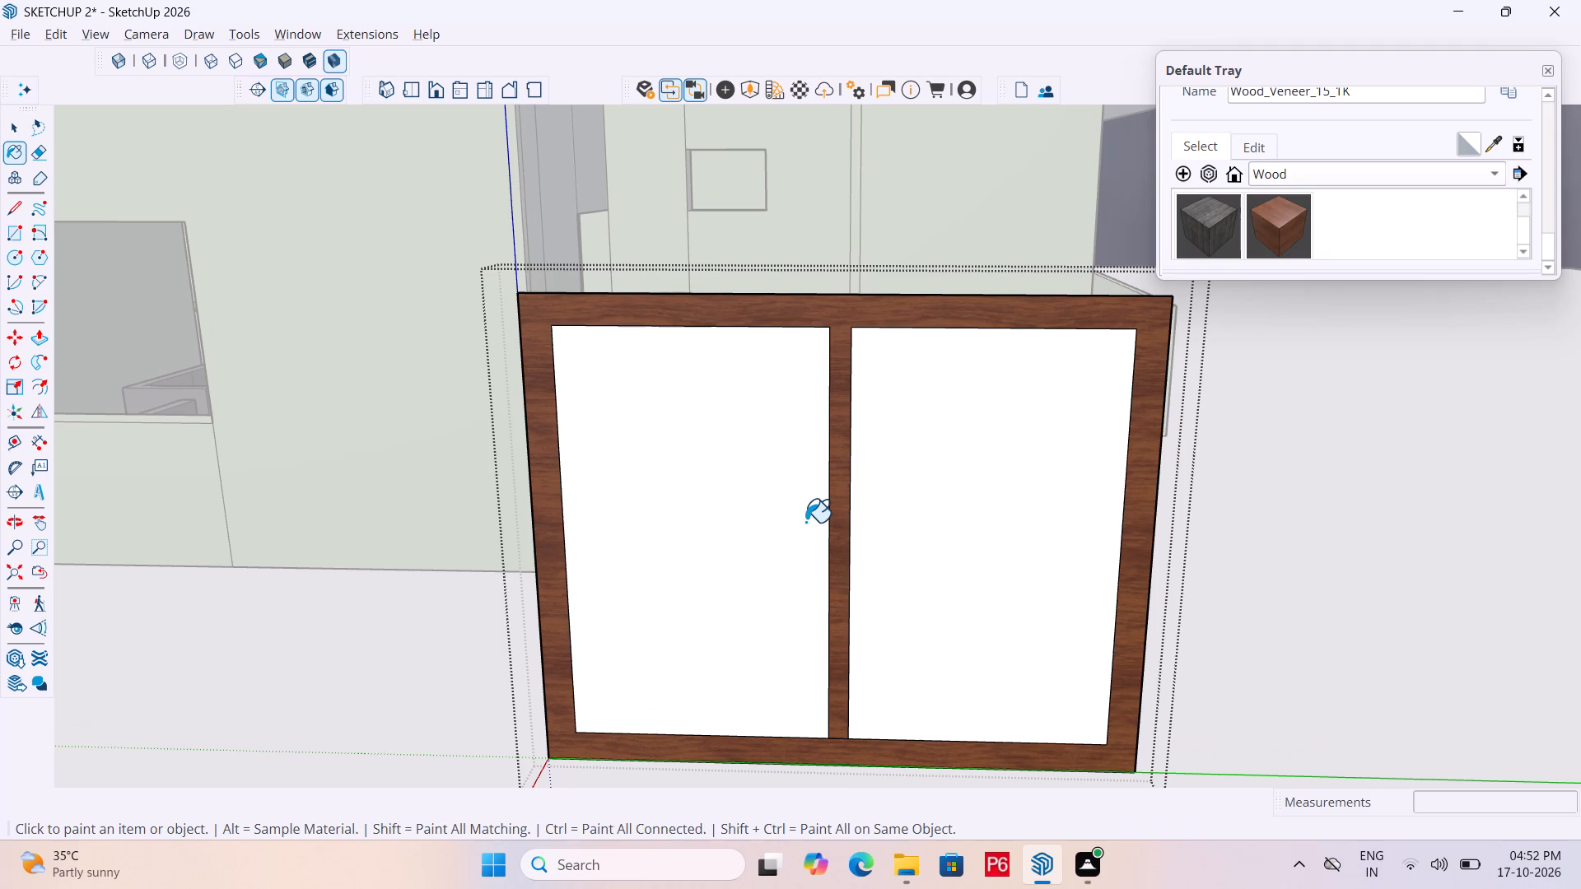
pyautogui.press('p')
pyautogui.click(837, 538)
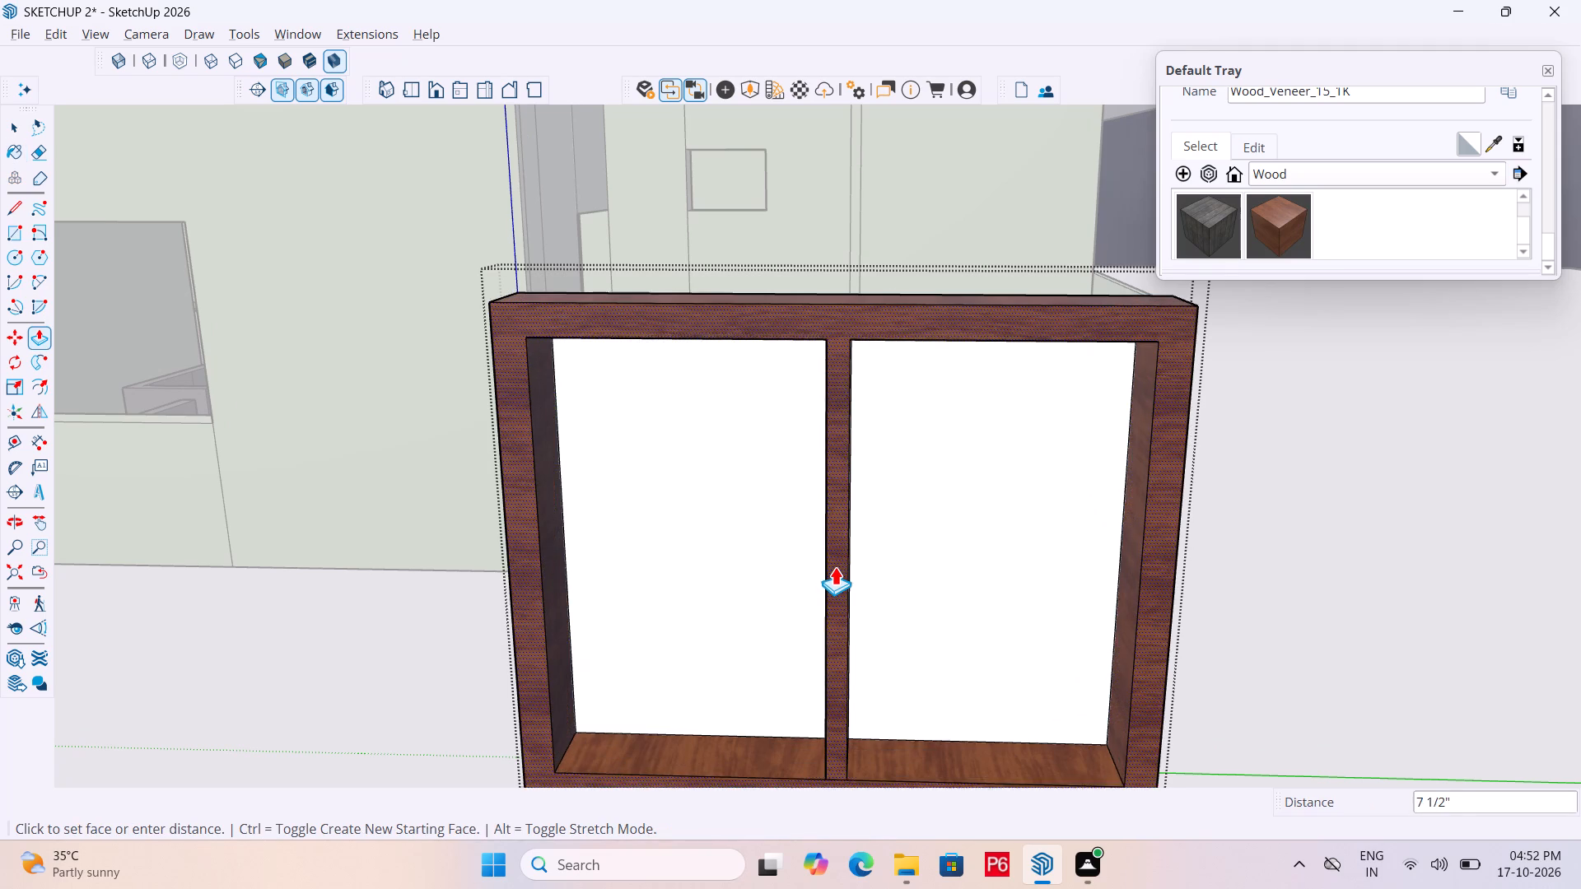
pyautogui.write('3"')
pyautogui.press('Return')
# Paint both window panes with Glass_Basic_01 from the Glass materials.
pyautogui.moveTo(745, 538); pyautogui.dragTo(570, 526, button='middle')
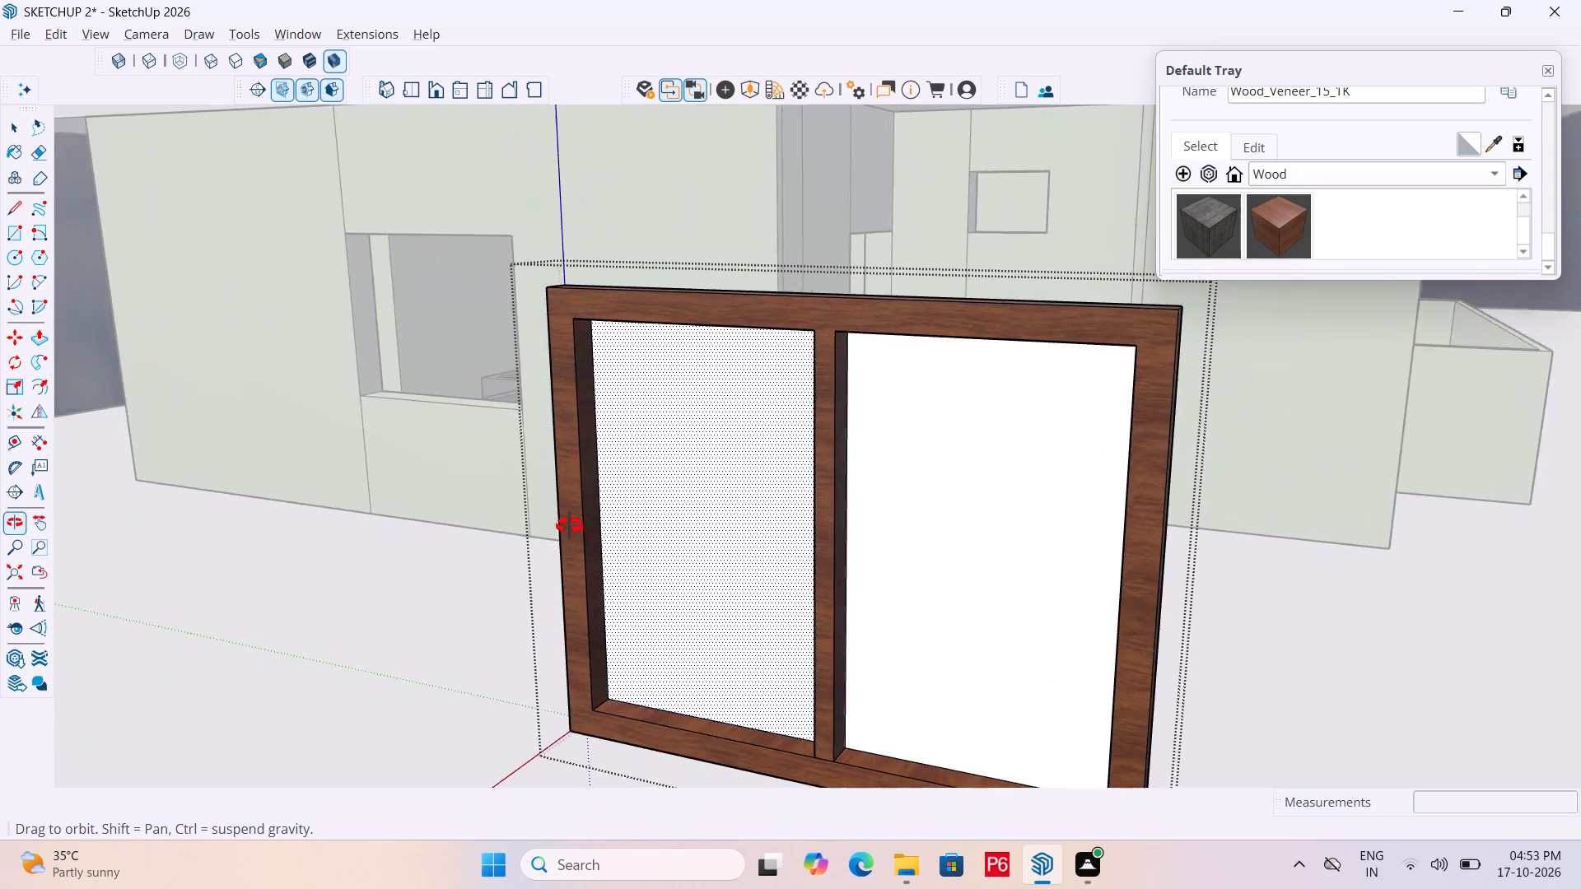
pyautogui.moveTo(570, 526); pyautogui.dragTo(670, 535, button='middle')
pyautogui.scroll(-1, 1349, 210)
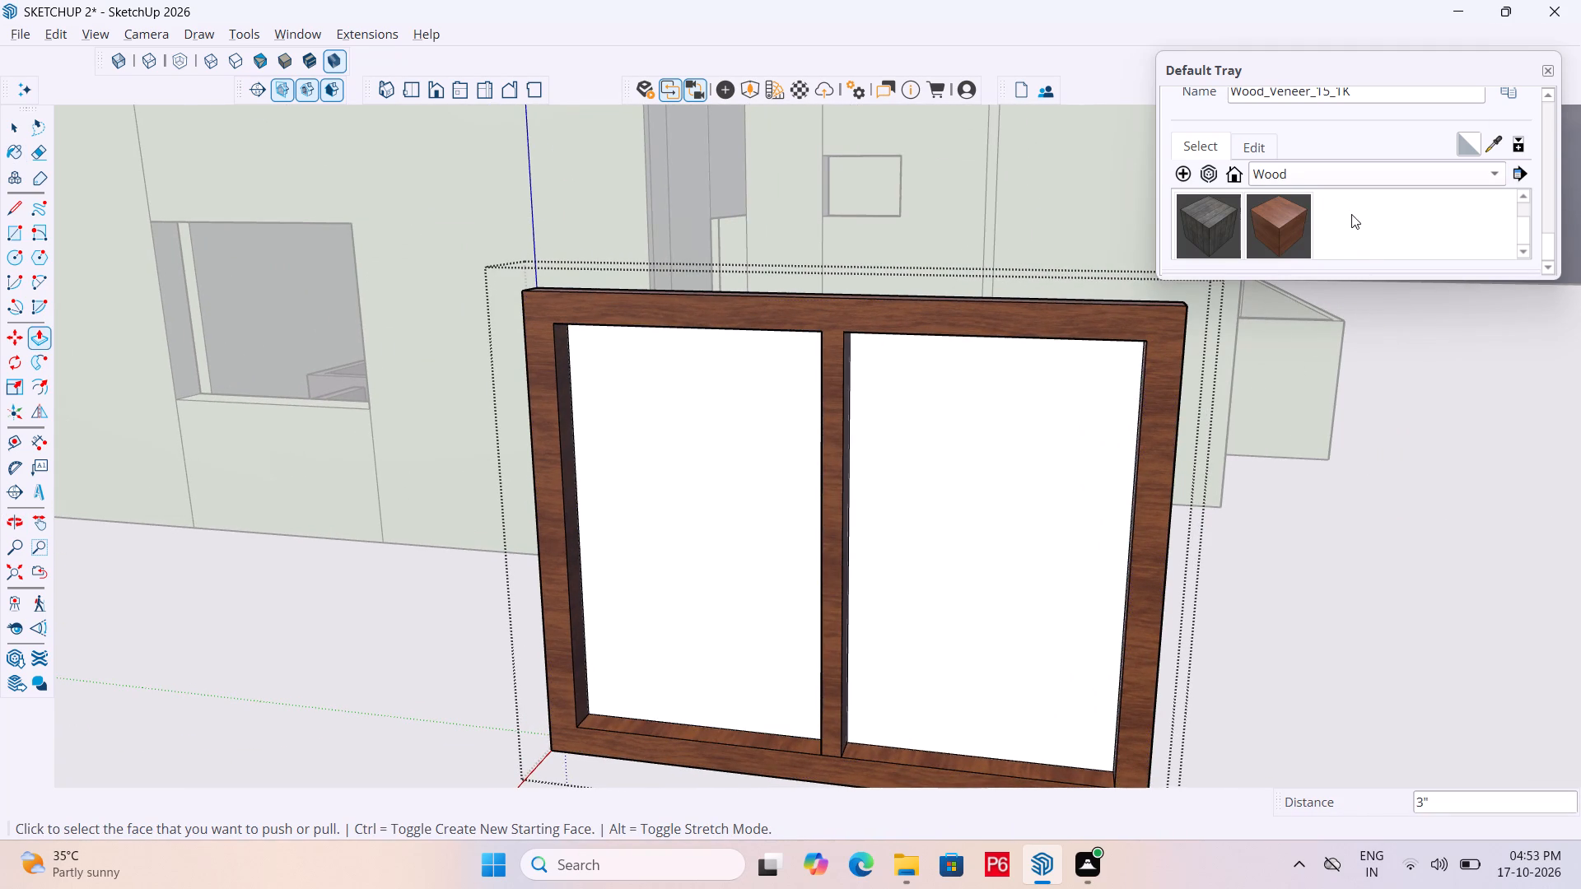
pyautogui.scroll(-1, 1351, 214)
pyautogui.click(1402, 177)
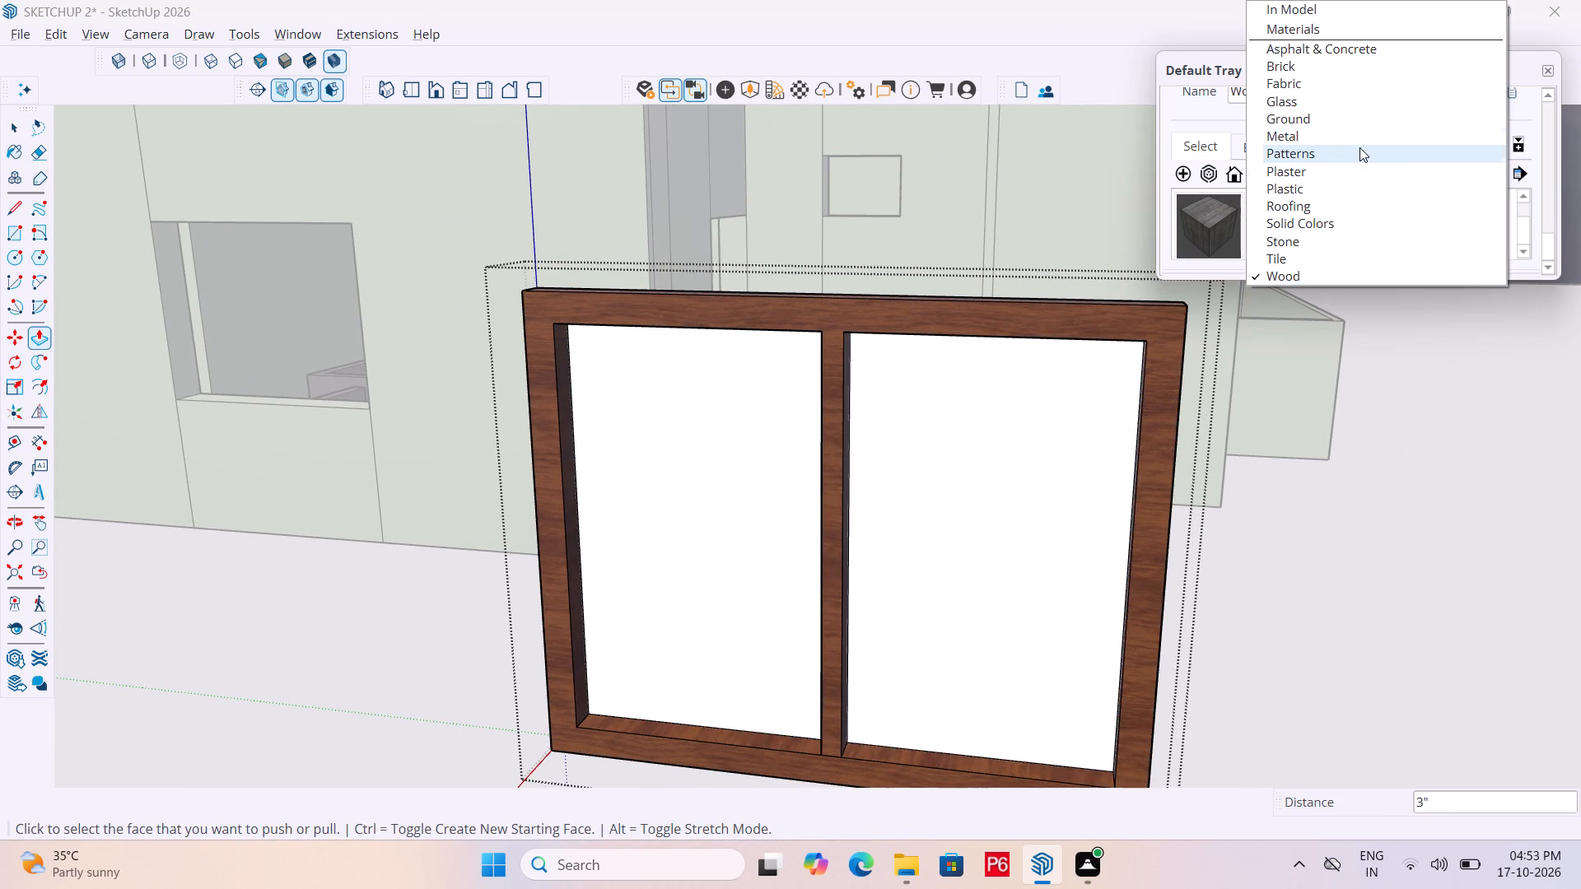
pyautogui.click(1362, 104)
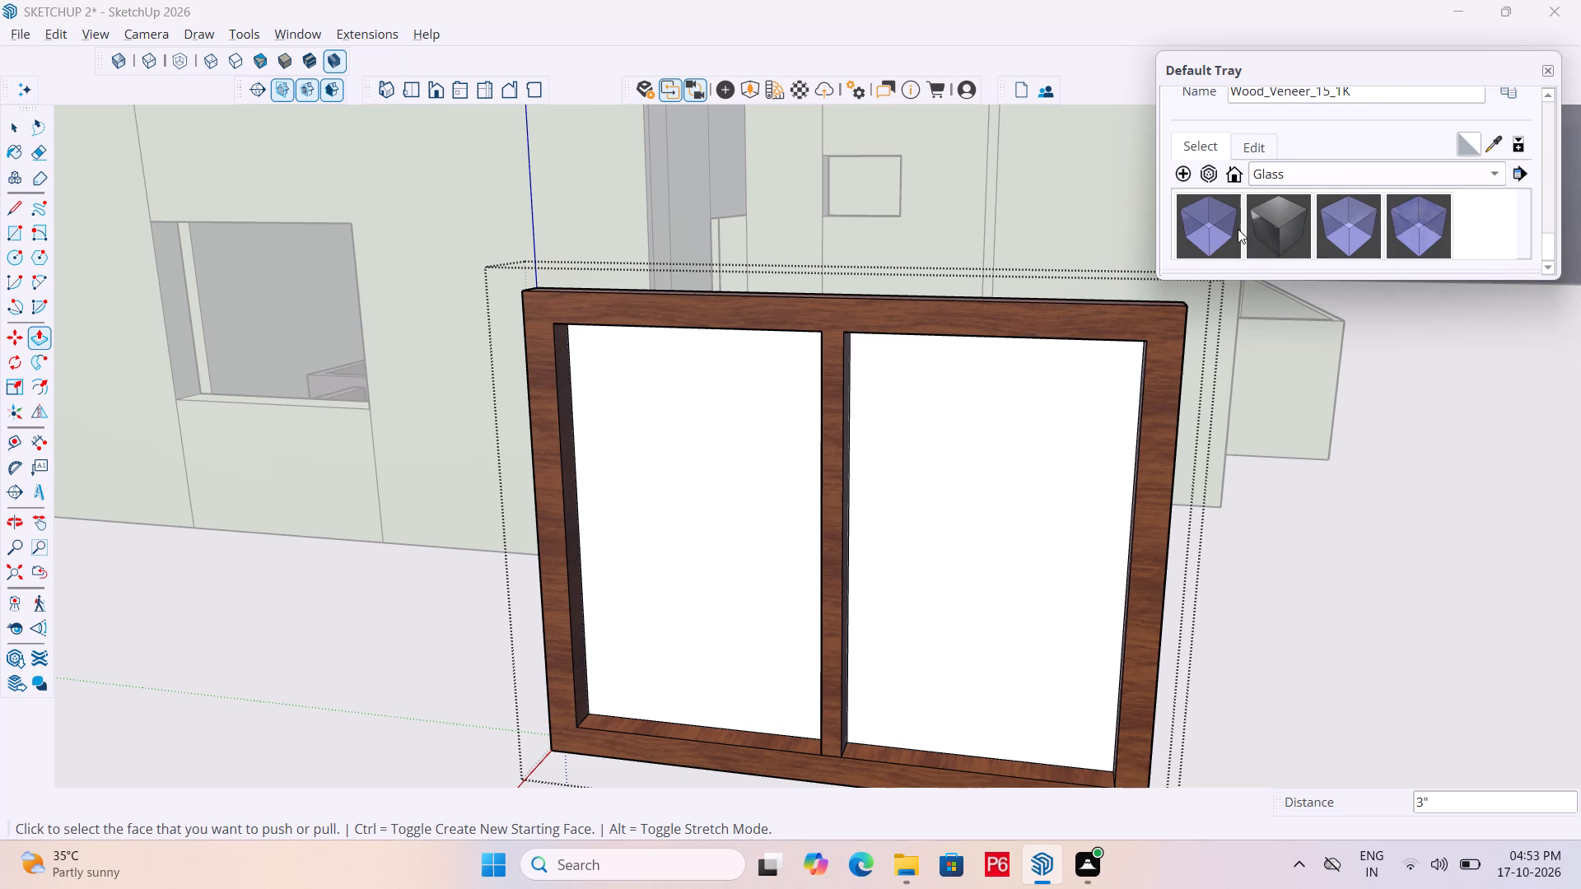
pyautogui.click(1214, 230)
pyautogui.click(965, 409)
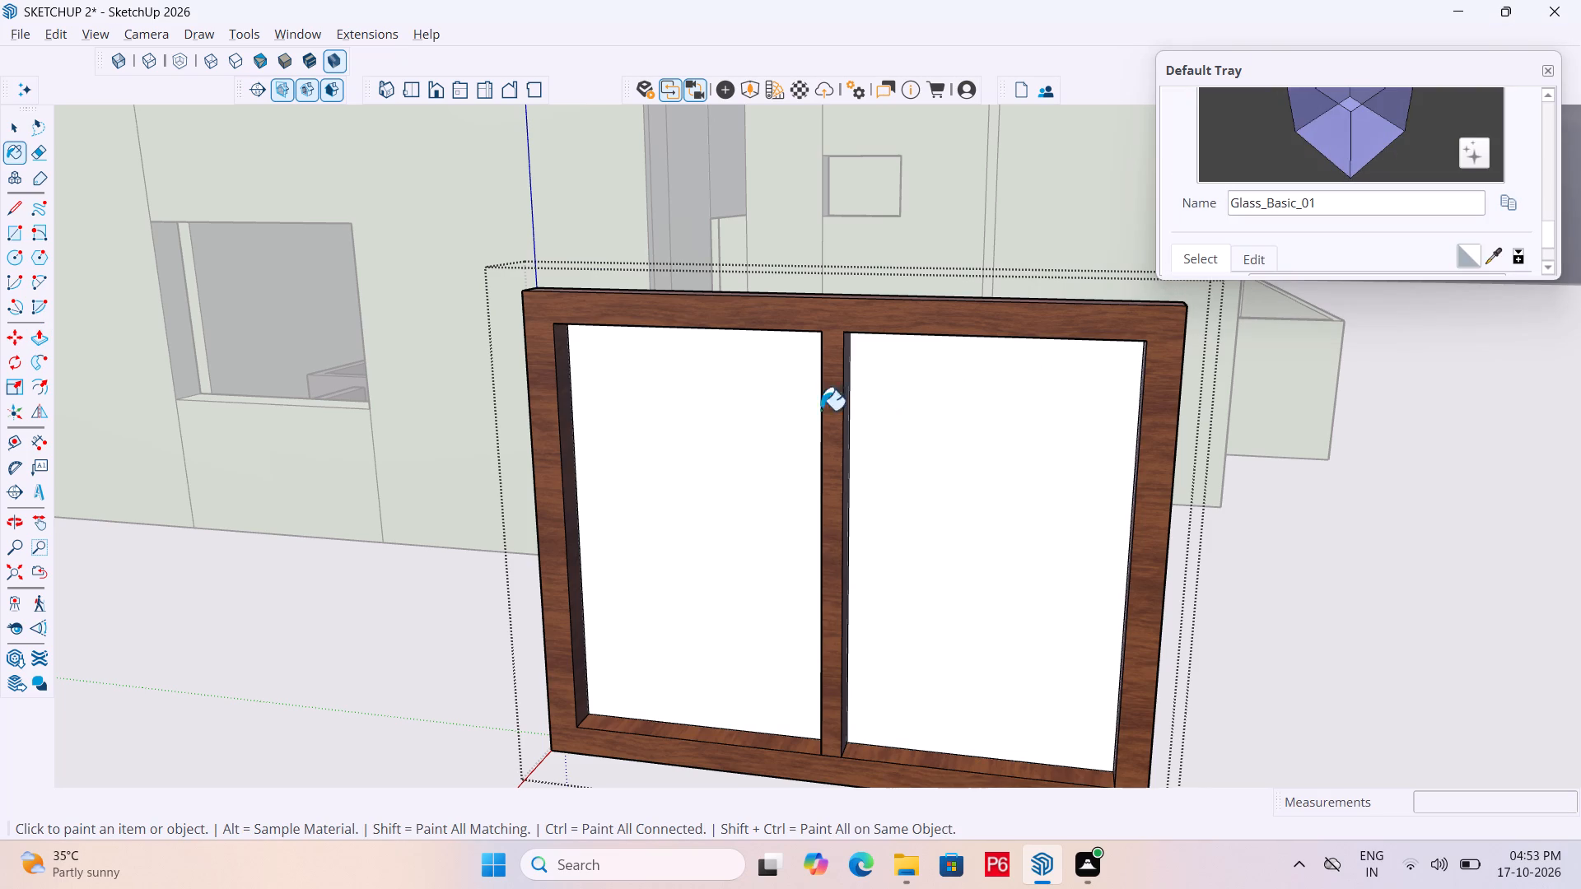
pyautogui.click(727, 417)
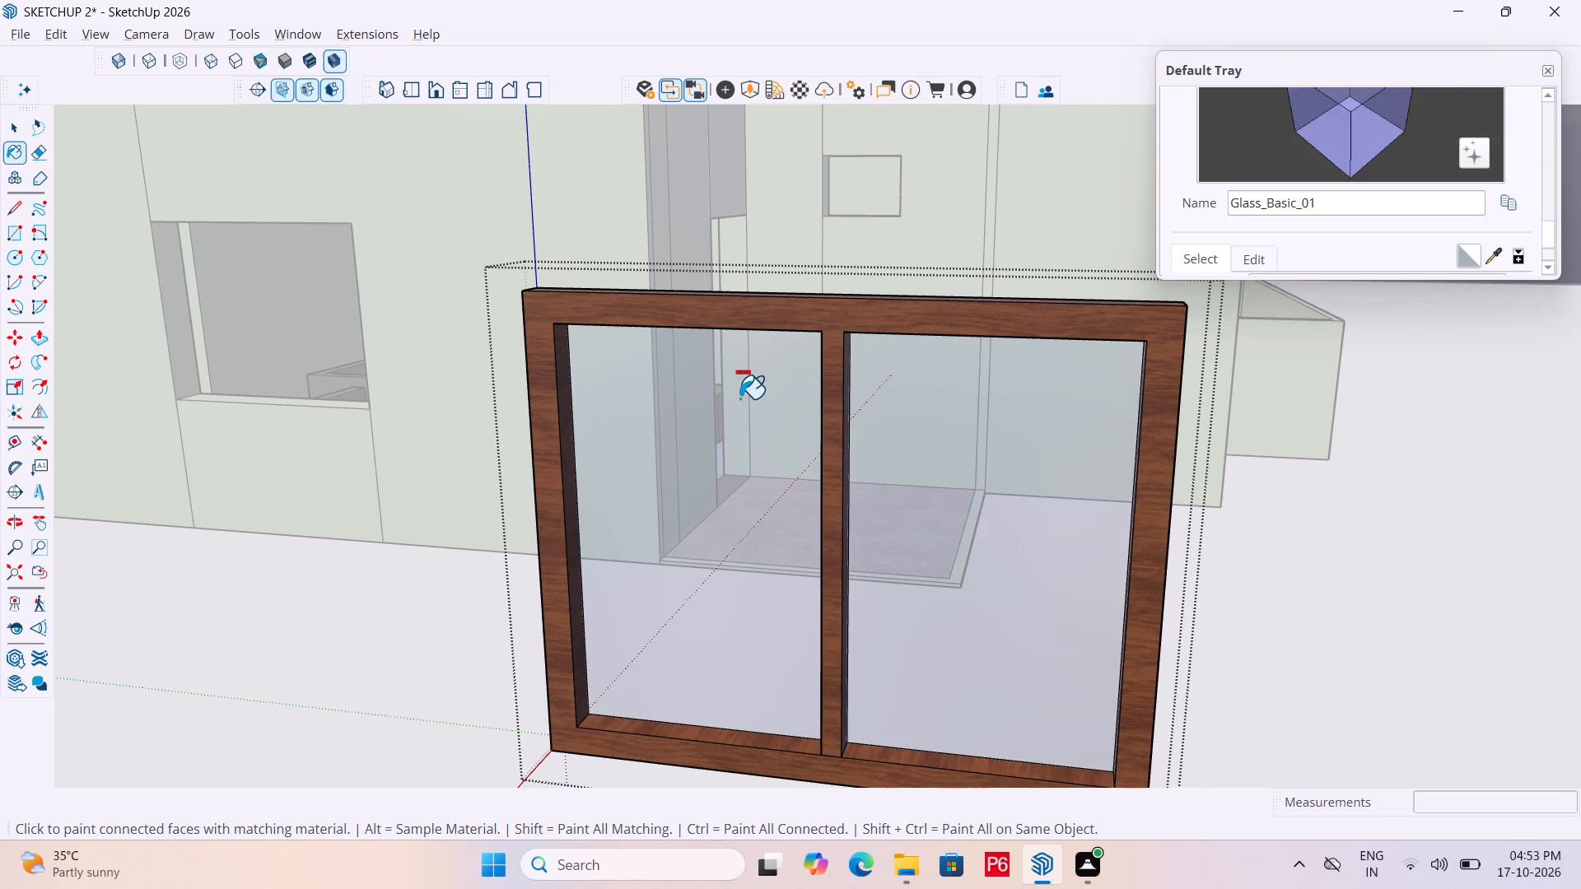
# Save the model with the glazed wooden window.
pyautogui.hotkey('ctrl', 's')
pyautogui.hotkey('ctrl', 's')
pyautogui.hotkey('ctrl', 's')
pyautogui.hotkey('ctrl', 's')
pyautogui.hotkey('ctrl', 's')
# Finish editing inside the window group and return to the whole model.
pyautogui.scroll(-3, 851, 339)
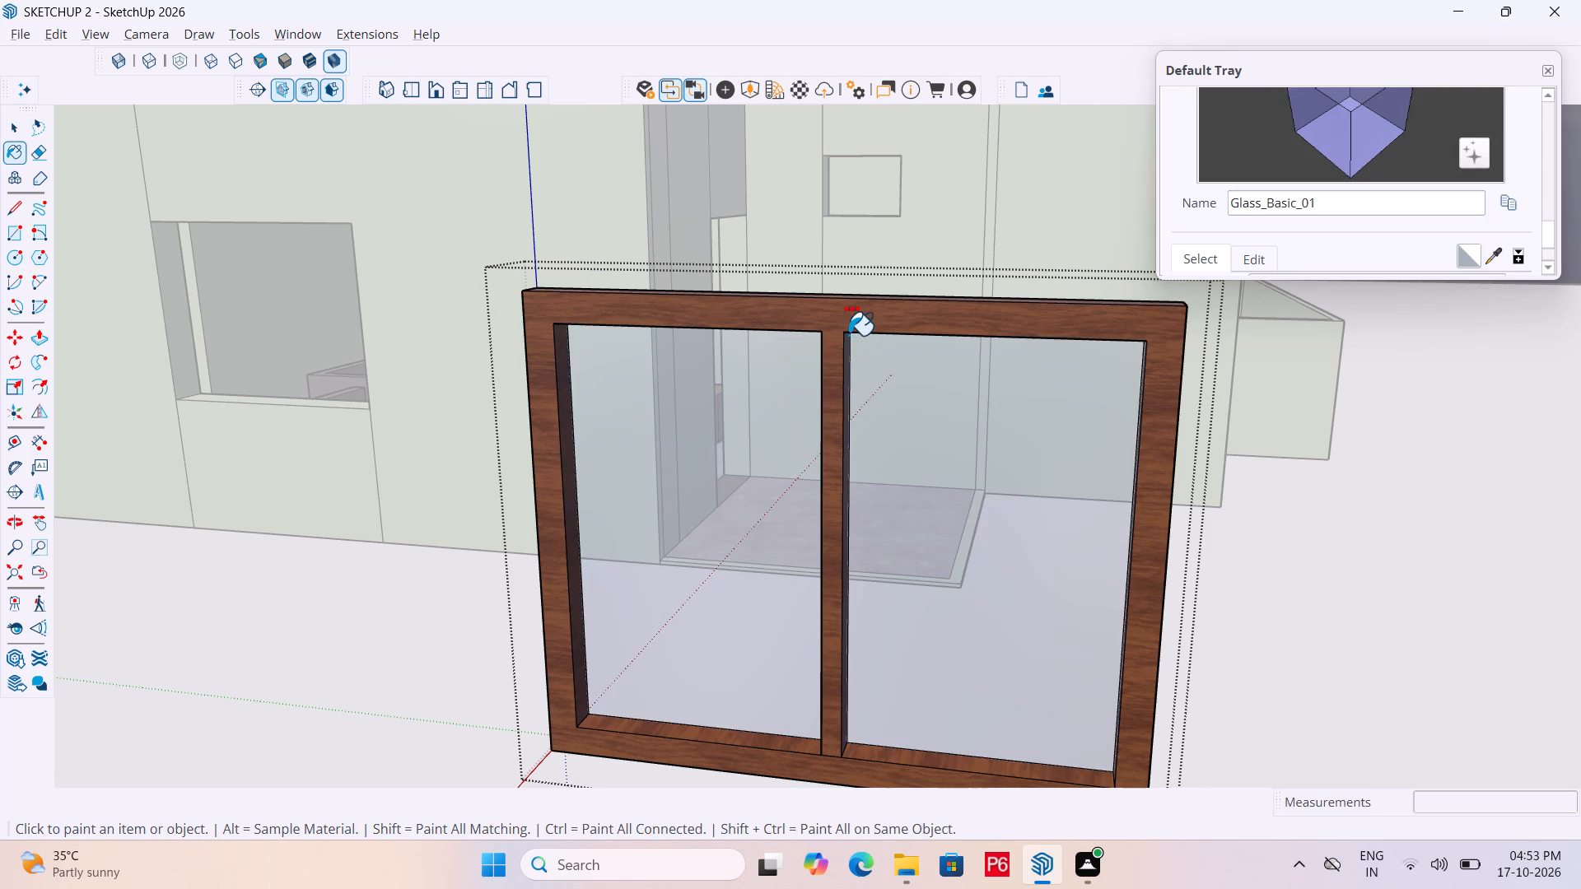
pyautogui.scroll(-6, 848, 335)
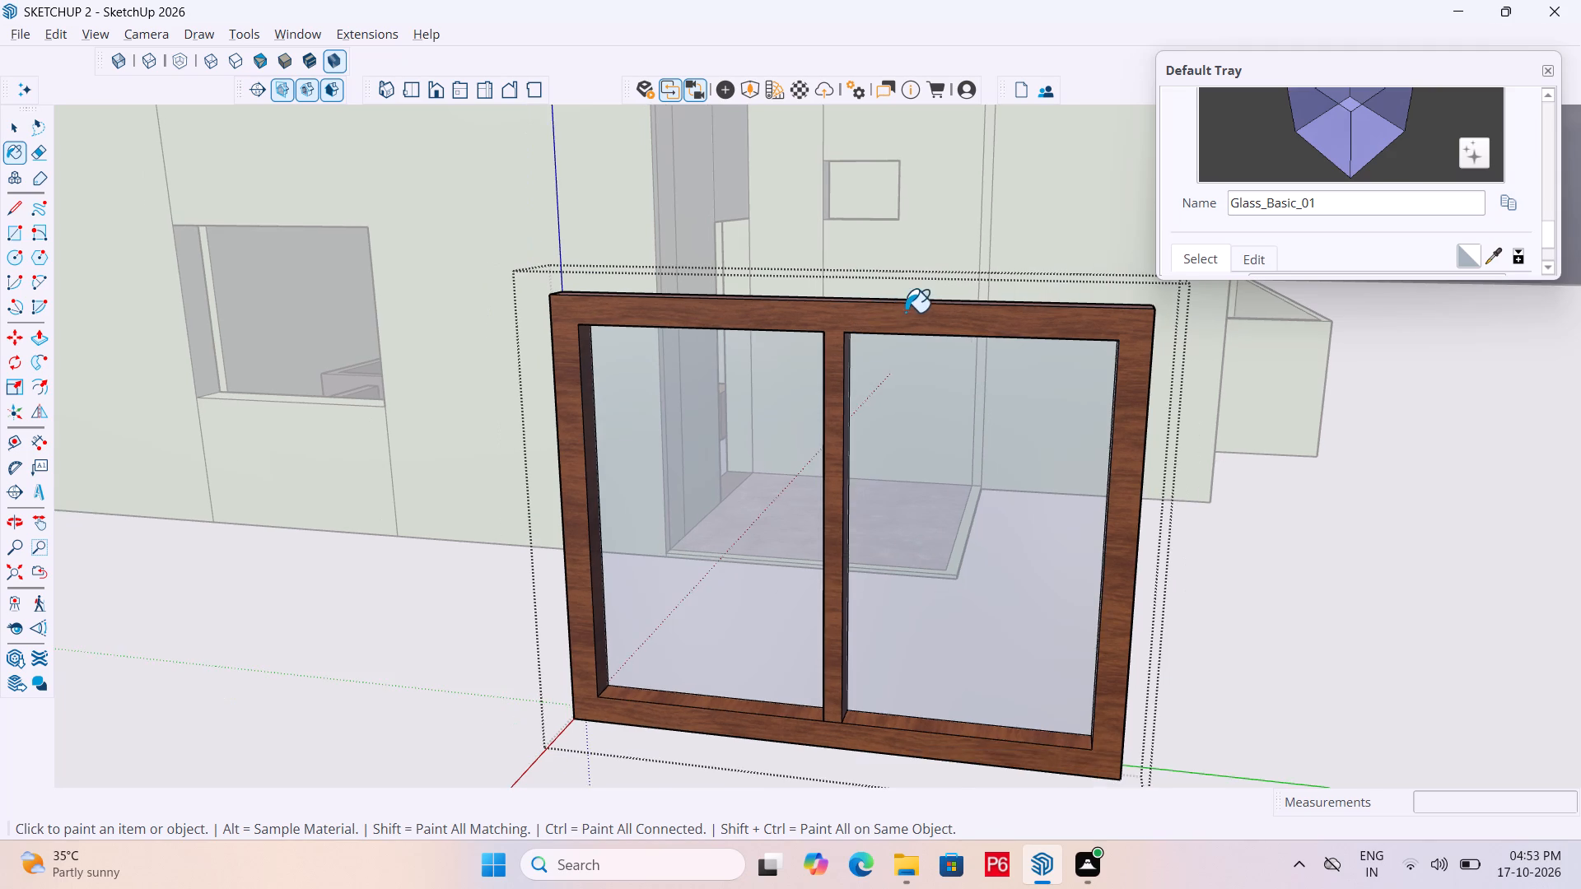
pyautogui.press('space')
pyautogui.scroll(-2, 905, 312)
pyautogui.moveTo(1043, 491); pyautogui.dragTo(1022, 489, button='middle')
pyautogui.click(1195, 504)
# Move the window by its lower outer corner into the side wall opening, snapping to the opening's matching bottom corner.
pyautogui.moveTo(1083, 510); pyautogui.dragTo(1039, 506, button='middle')
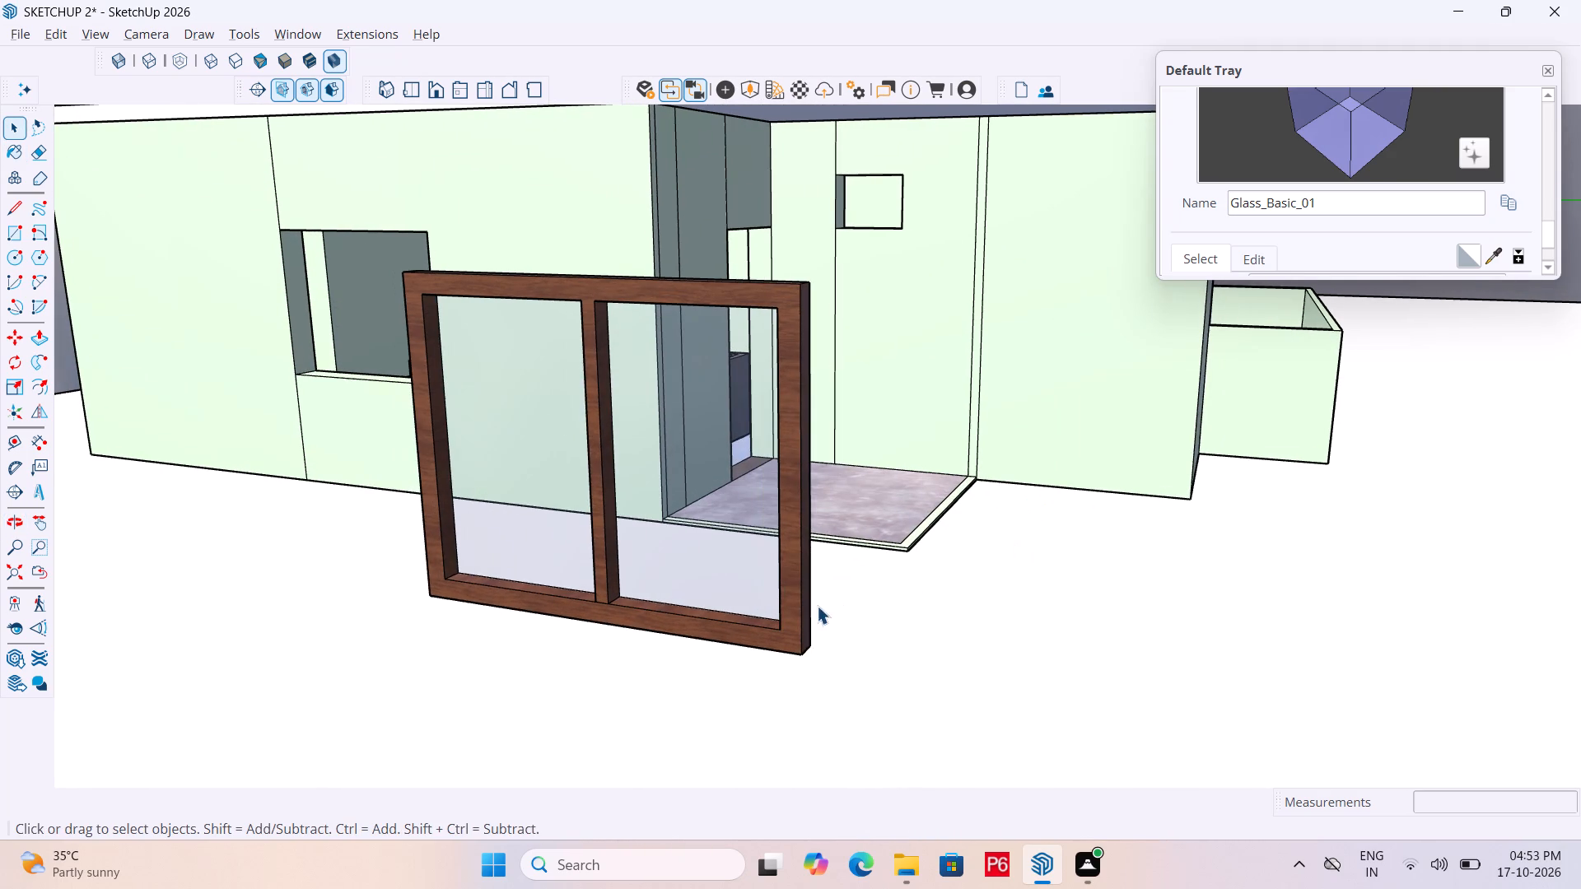
pyautogui.click(800, 632)
pyautogui.press('m')
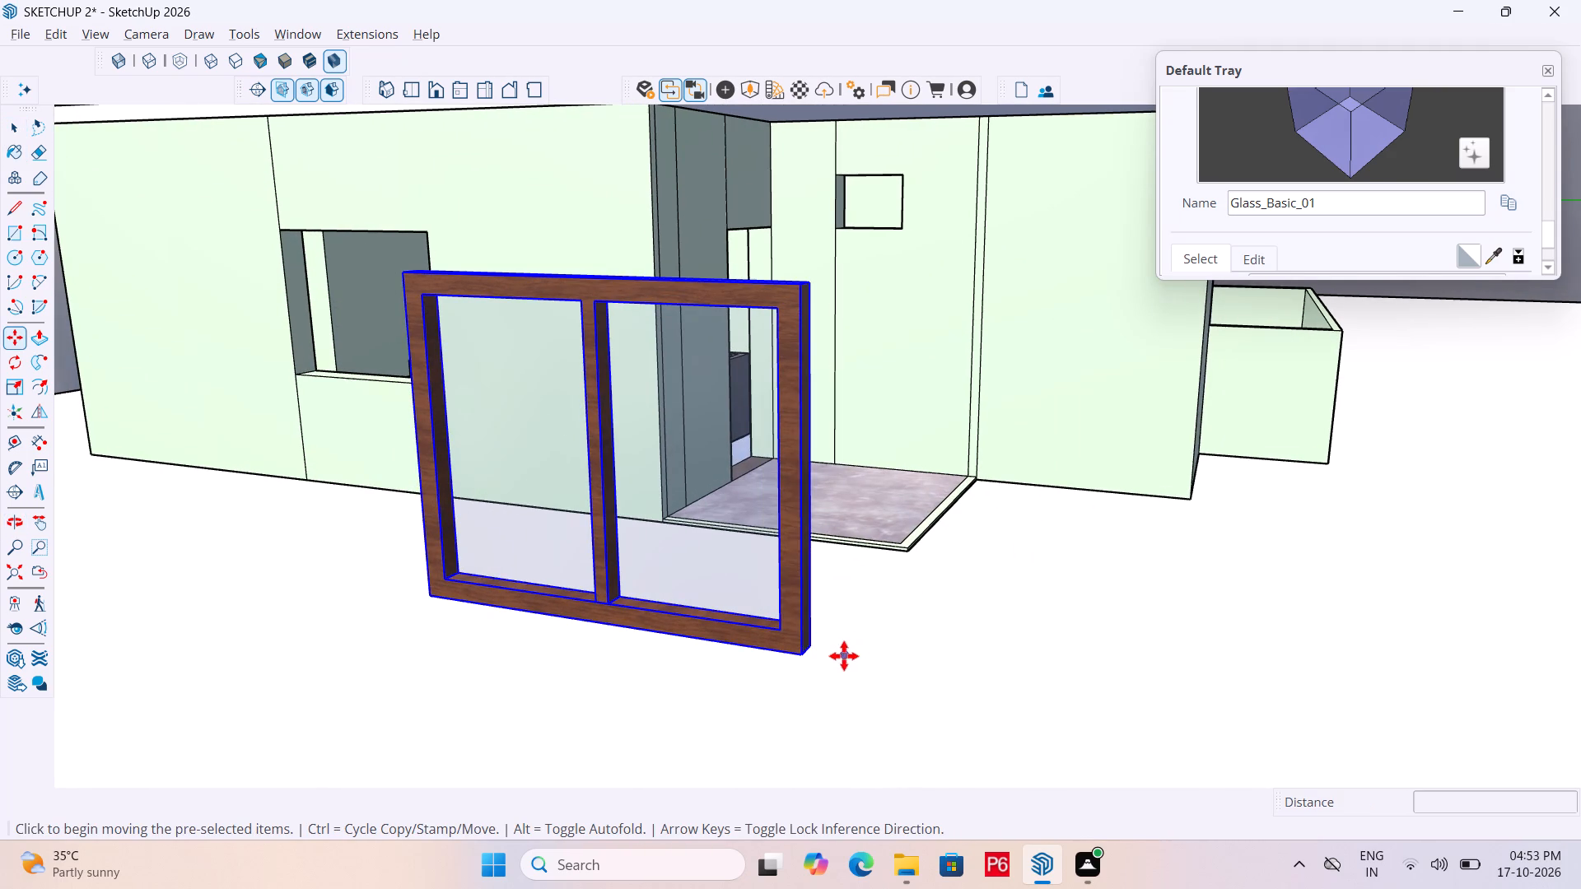
pyautogui.scroll(6, 842, 659)
pyautogui.click(689, 649)
pyautogui.scroll(-5, 641, 365)
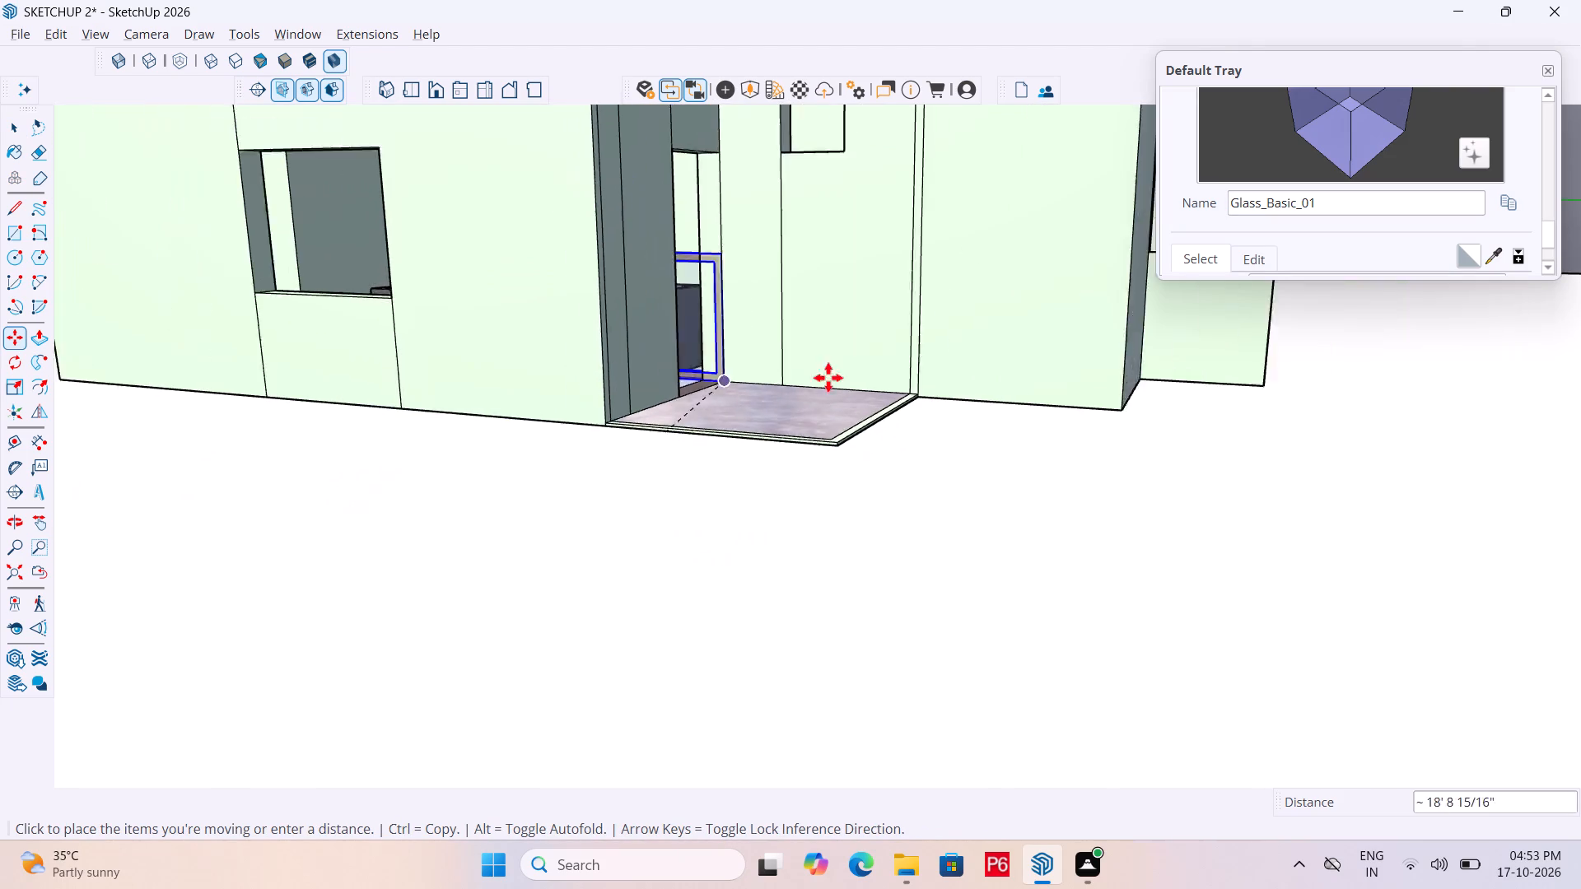
pyautogui.scroll(6, 427, 221)
pyautogui.scroll(4, 368, 390)
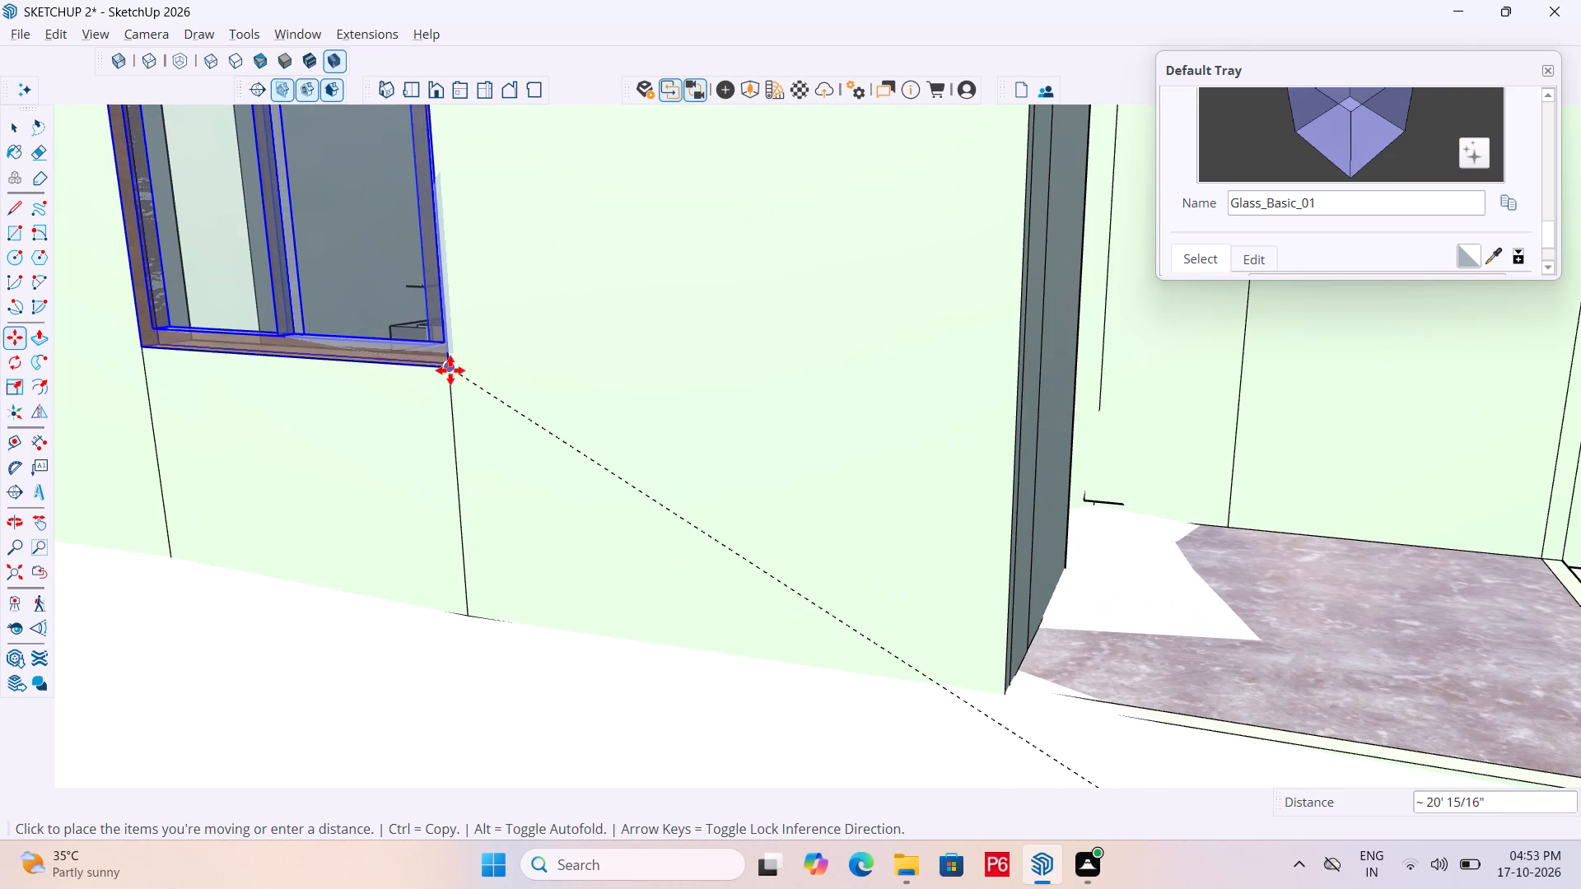
pyautogui.click(450, 370)
# Save the model with the window placed in the side wall opening.
pyautogui.scroll(-7, 655, 375)
pyautogui.hotkey('ctrl', 's')
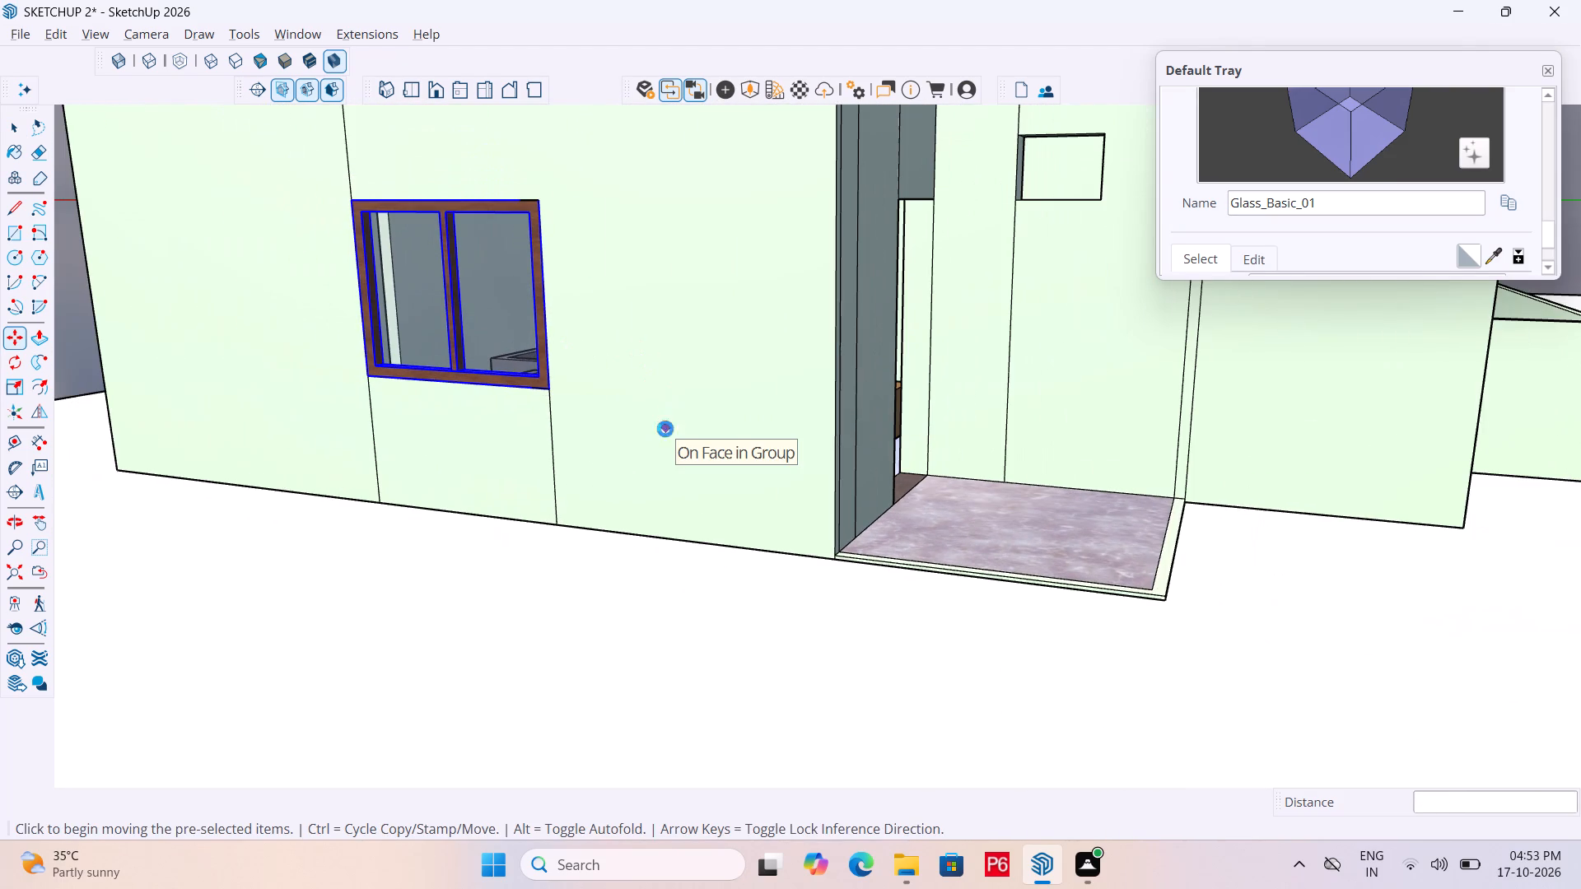
# Save the model.
pyautogui.hotkey('ctrl', 's')
pyautogui.hotkey('ctrl', 's')
# Examine the house exterior from all sides, checking the fitted window, the doors and the openings that are still empty.
pyautogui.moveTo(341, 427); pyautogui.dragTo(544, 439, button='middle')
pyautogui.press('space')
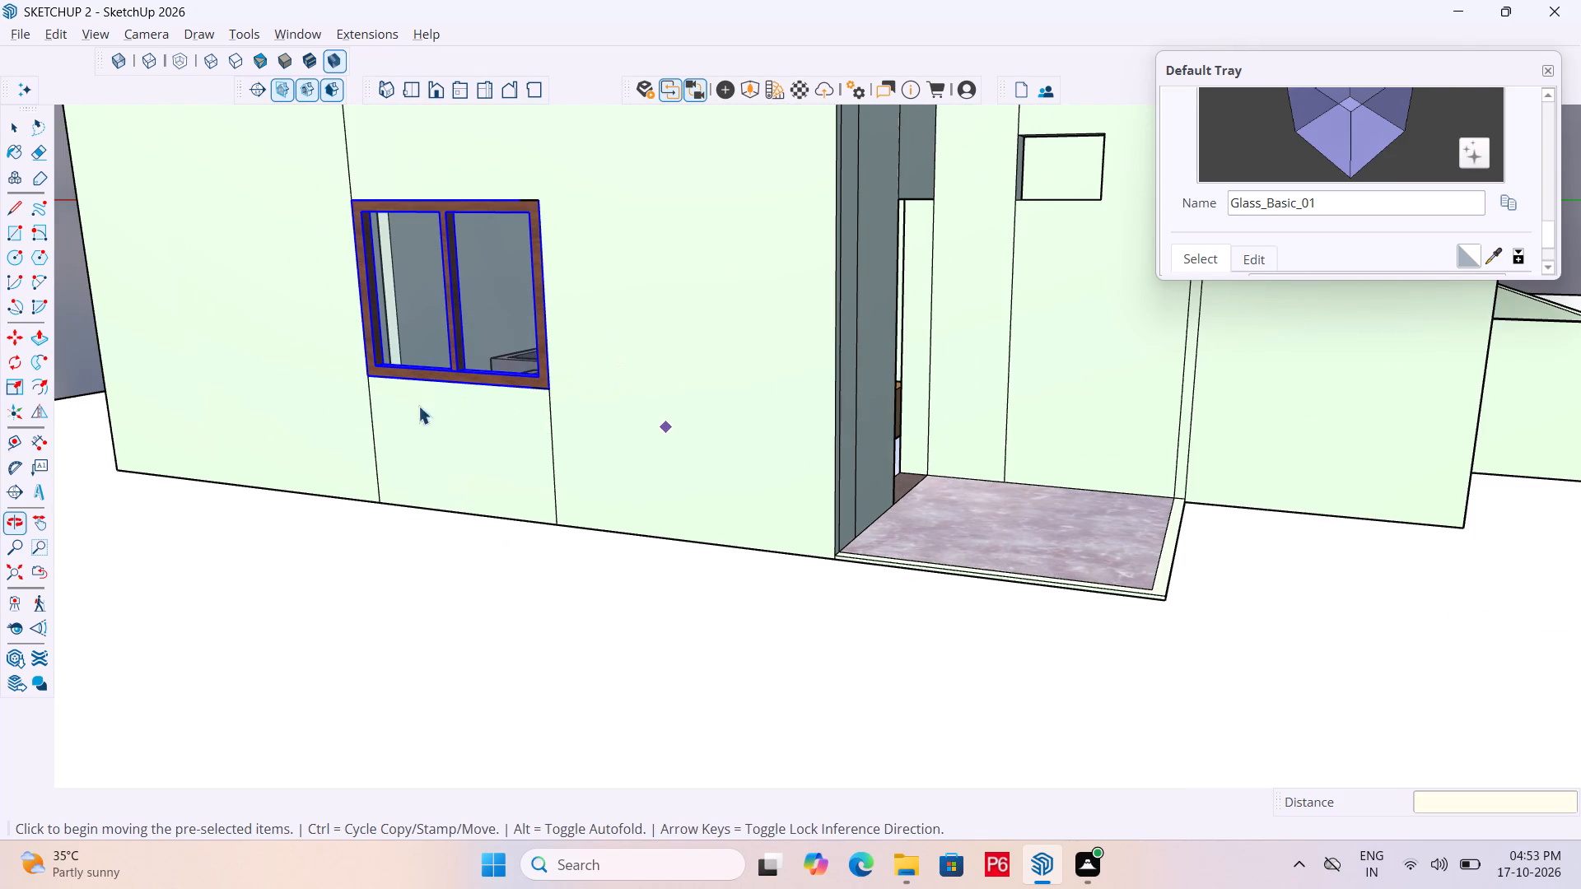
pyautogui.moveTo(511, 476); pyautogui.dragTo(663, 547, button='middle')
pyautogui.scroll(-1, 511, 476)
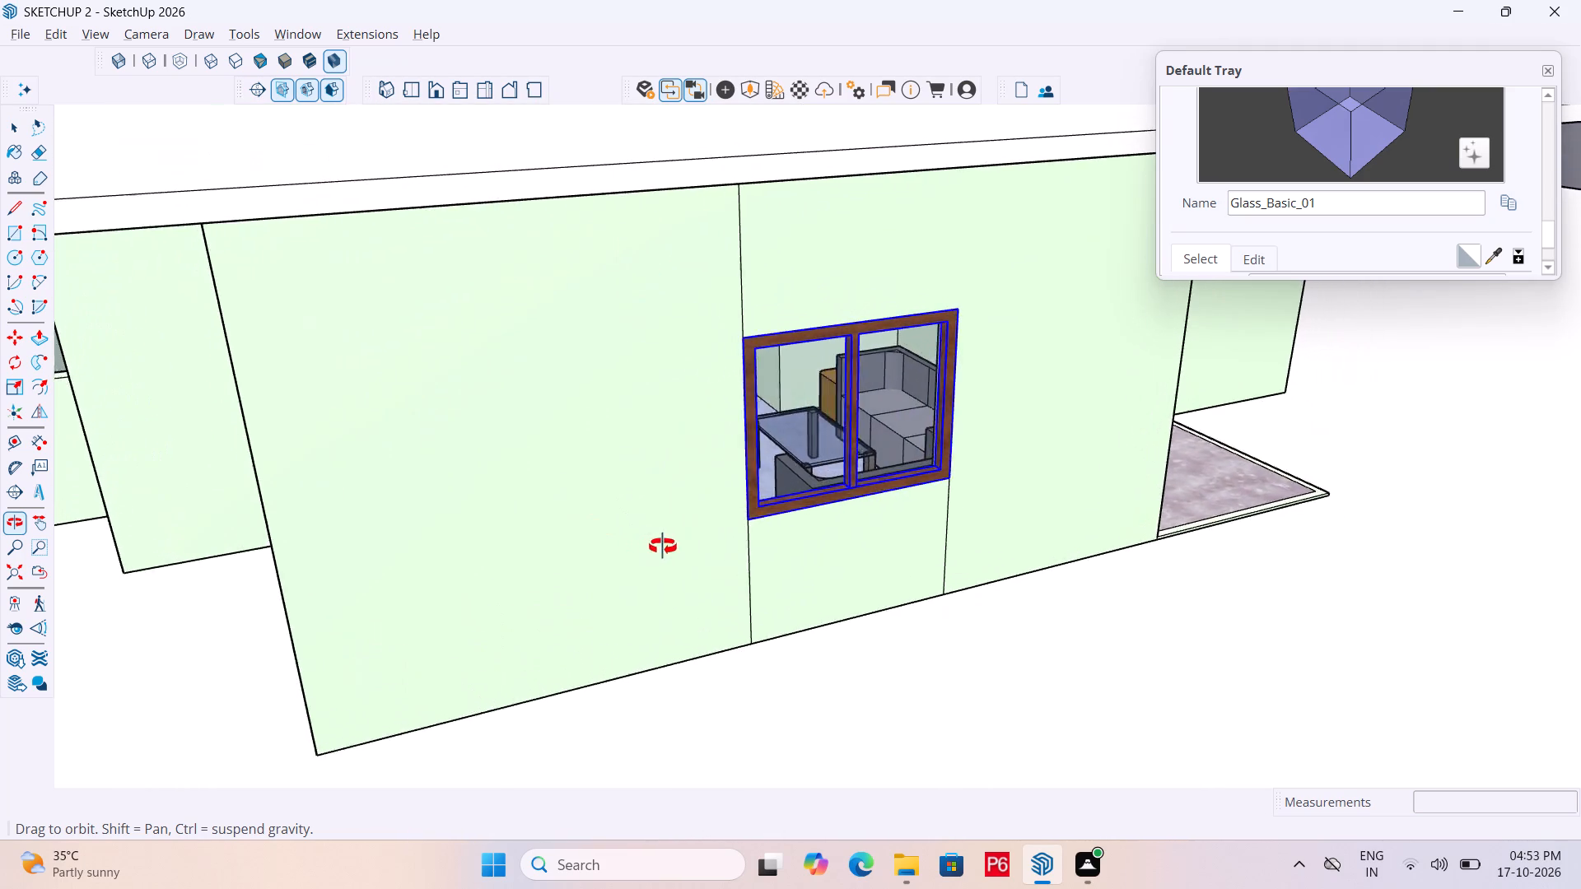
pyautogui.moveTo(663, 547); pyautogui.dragTo(487, 537, button='middle')
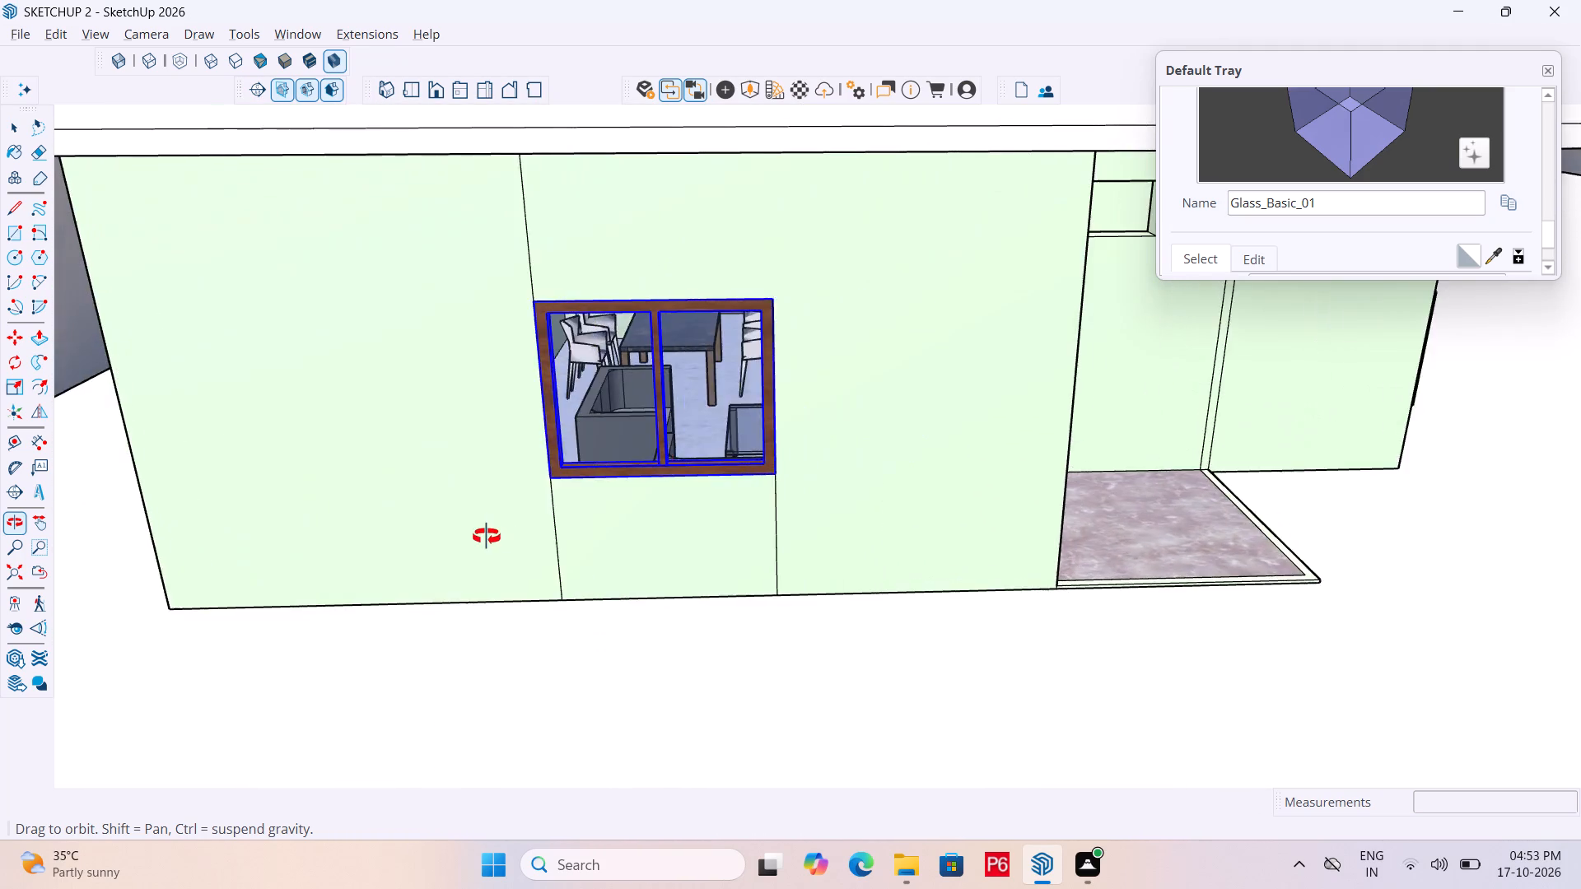
pyautogui.moveTo(487, 537); pyautogui.dragTo(884, 495, button='middle')
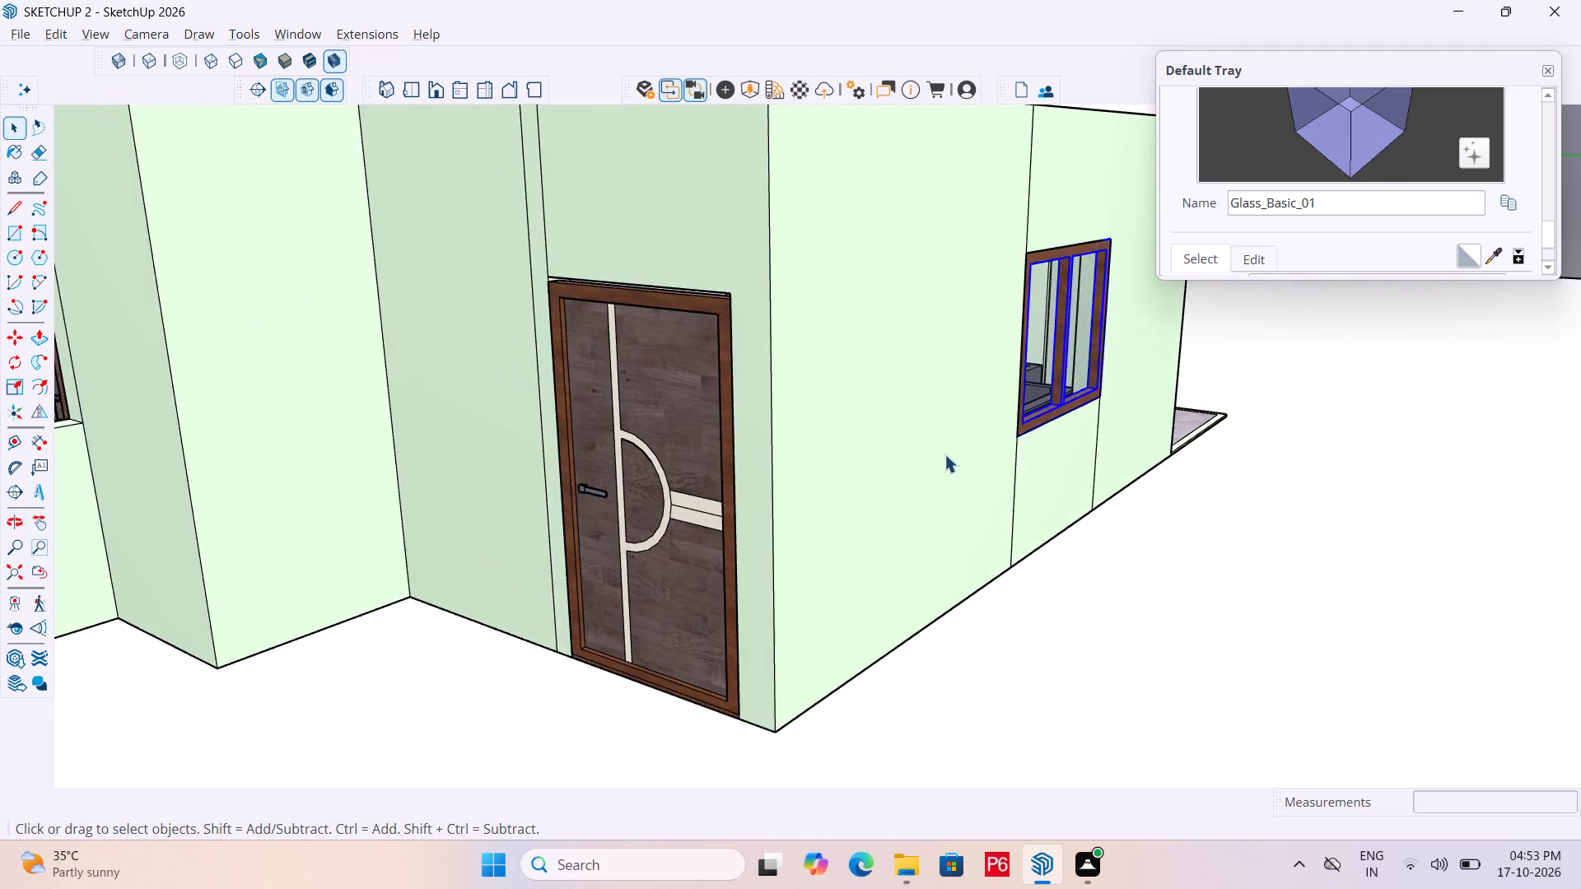
pyautogui.scroll(-4, 945, 454)
pyautogui.moveTo(424, 480); pyautogui.dragTo(797, 552, button='middle')
pyautogui.moveTo(305, 514); pyautogui.dragTo(889, 407, button='middle')
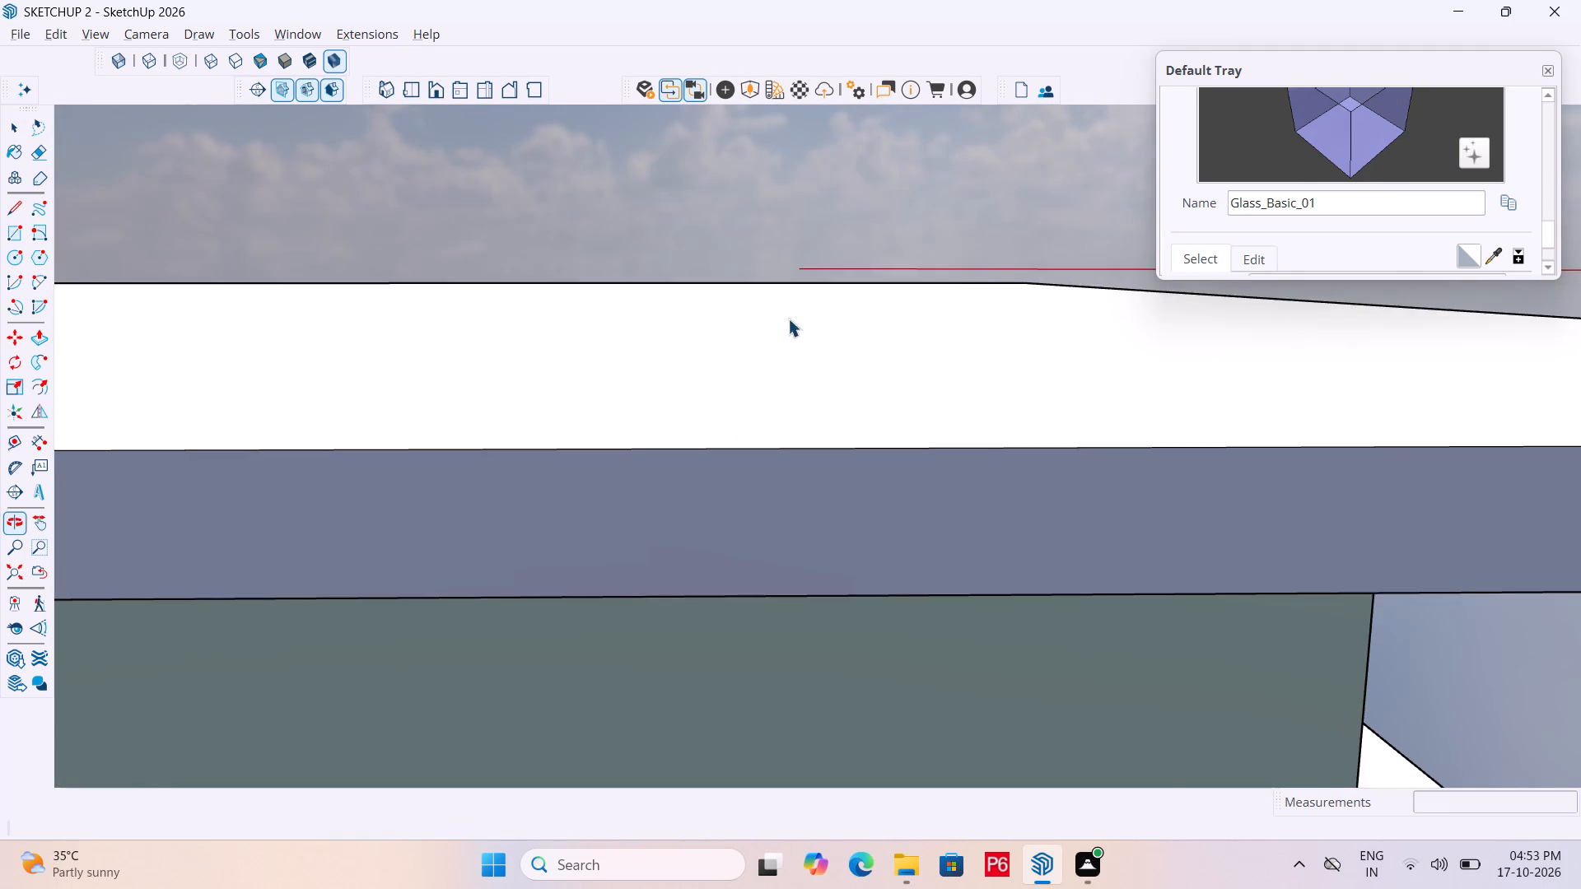
pyautogui.scroll(-6, 787, 305)
pyautogui.scroll(-12, 506, 418)
pyautogui.moveTo(612, 496); pyautogui.dragTo(196, 500, button='middle')
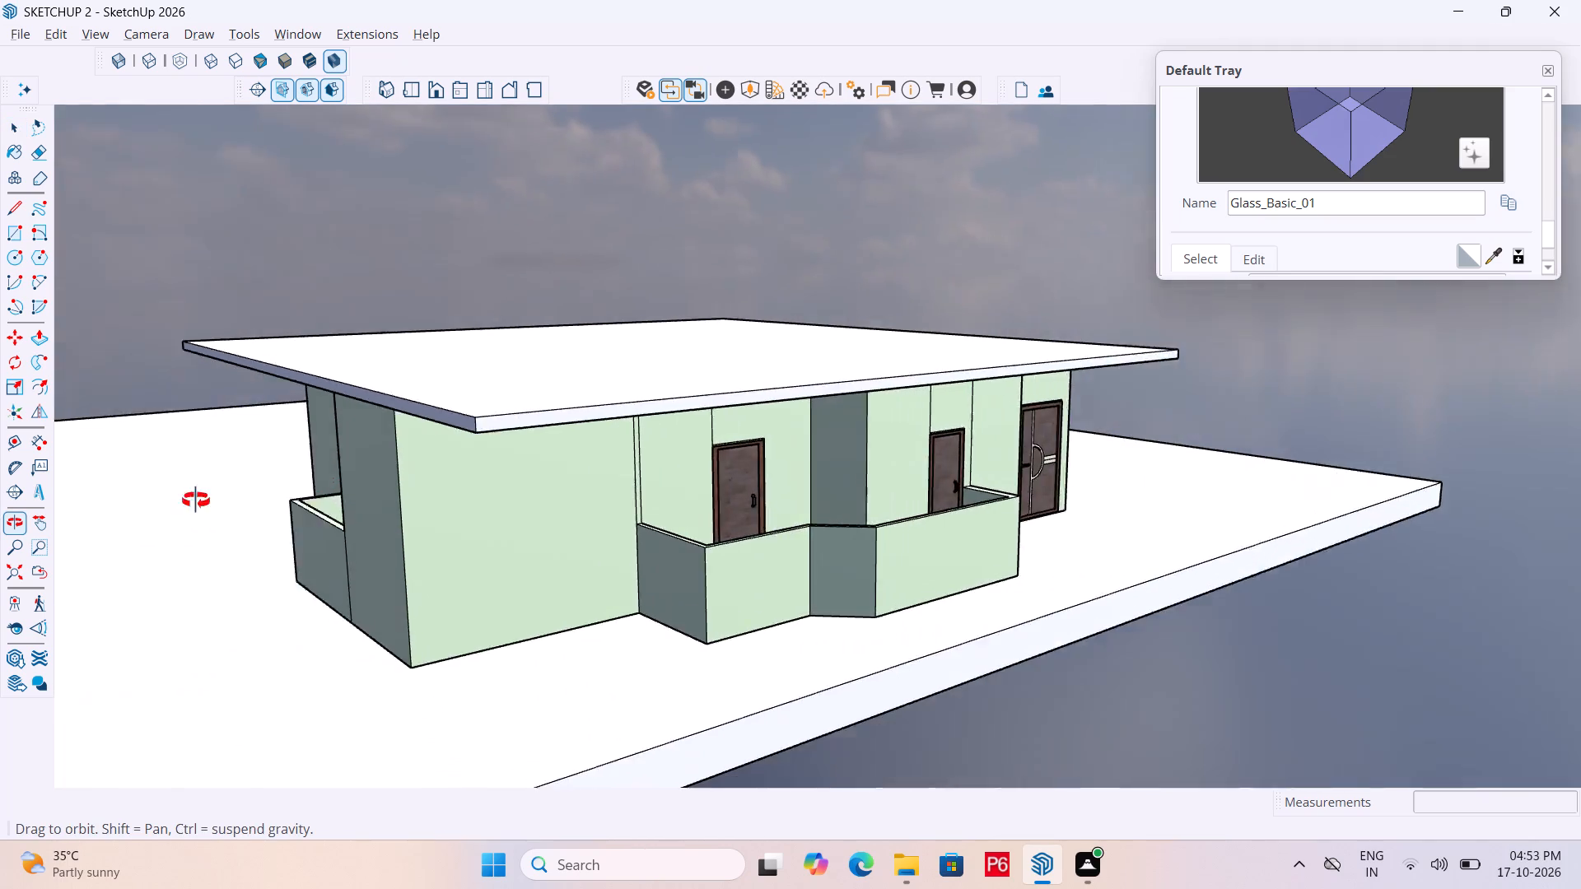
pyautogui.moveTo(196, 500); pyautogui.dragTo(882, 500, button='middle')
pyautogui.scroll(-4, 579, 457)
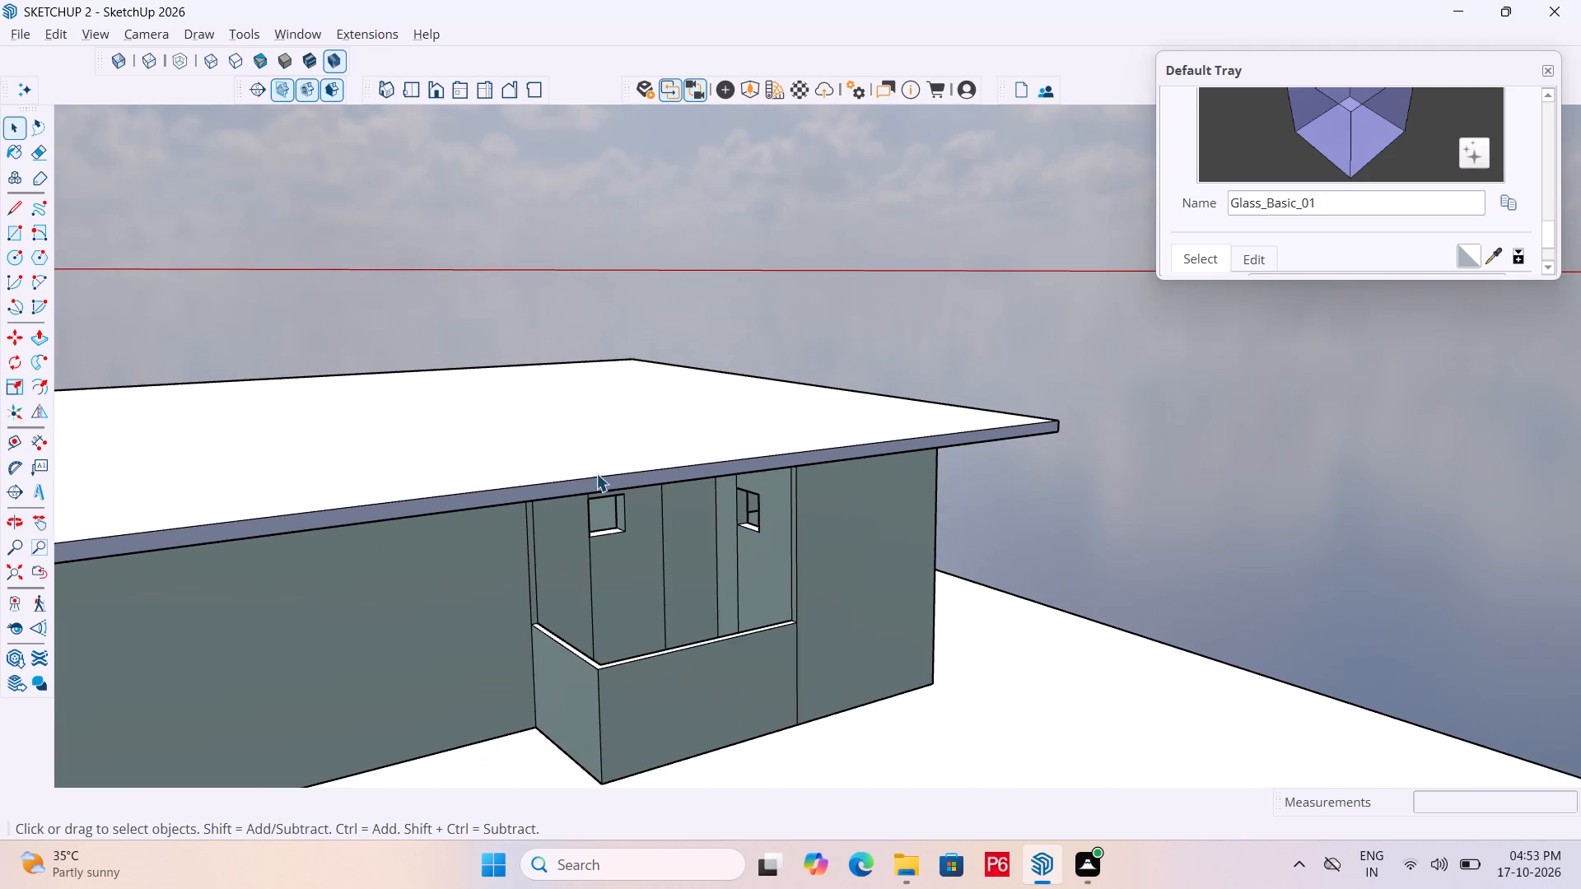
pyautogui.moveTo(371, 500); pyautogui.dragTo(436, 512, button='middle')
pyautogui.scroll(-2, 373, 500)
pyautogui.scroll(-6, 851, 394)
pyautogui.moveTo(497, 476); pyautogui.dragTo(888, 480, button='middle')
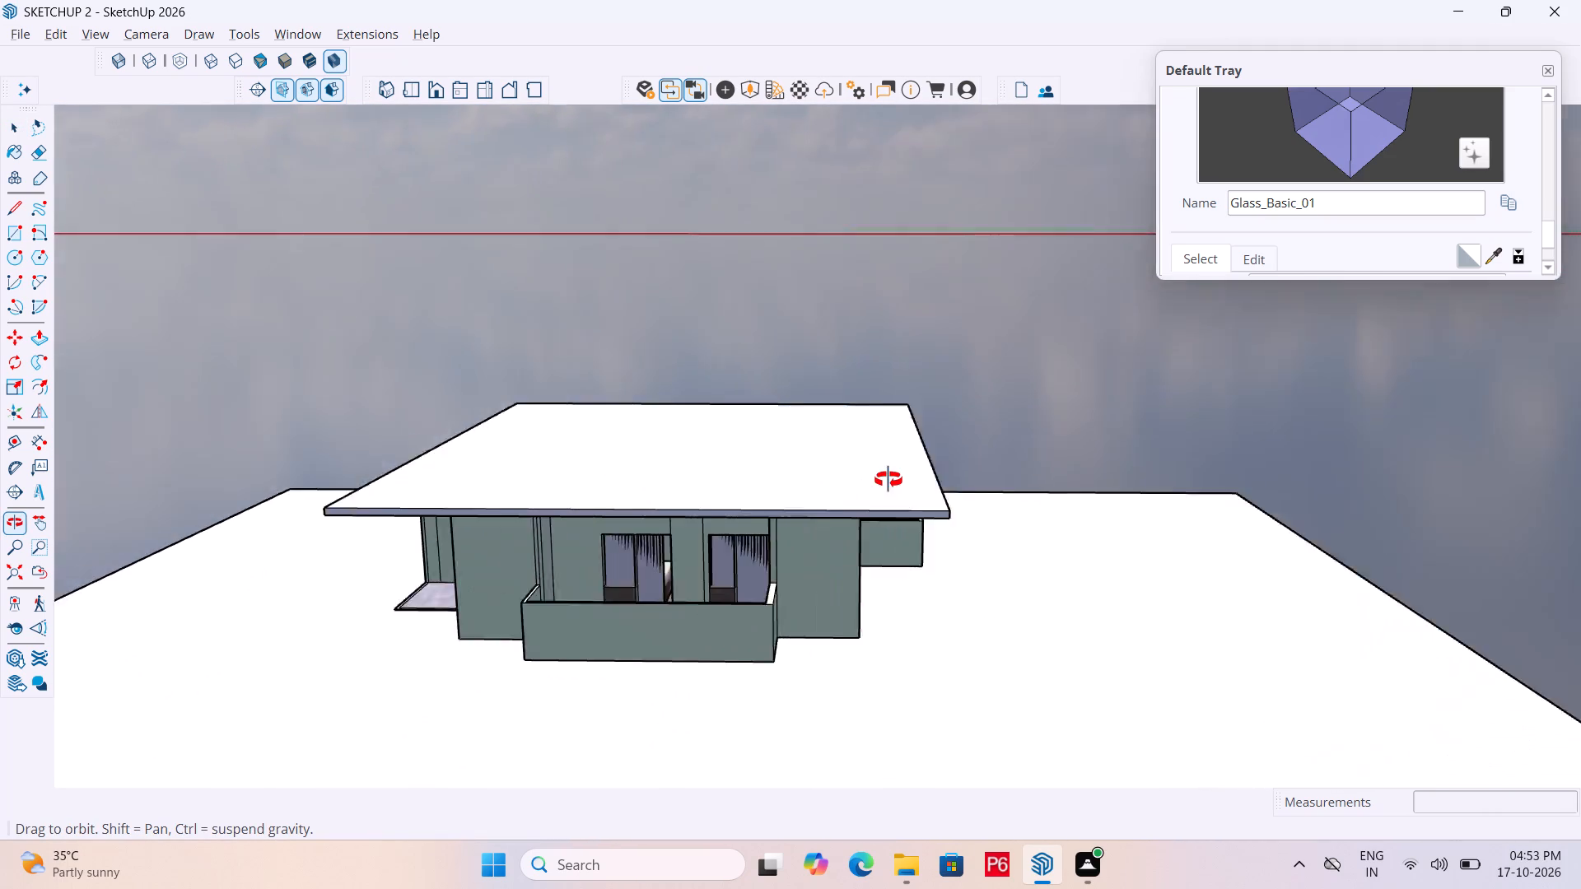
pyautogui.moveTo(888, 480); pyautogui.dragTo(974, 497, button='middle')
pyautogui.scroll(6, 731, 591)
pyautogui.moveTo(744, 612); pyautogui.dragTo(936, 559, button='middle')
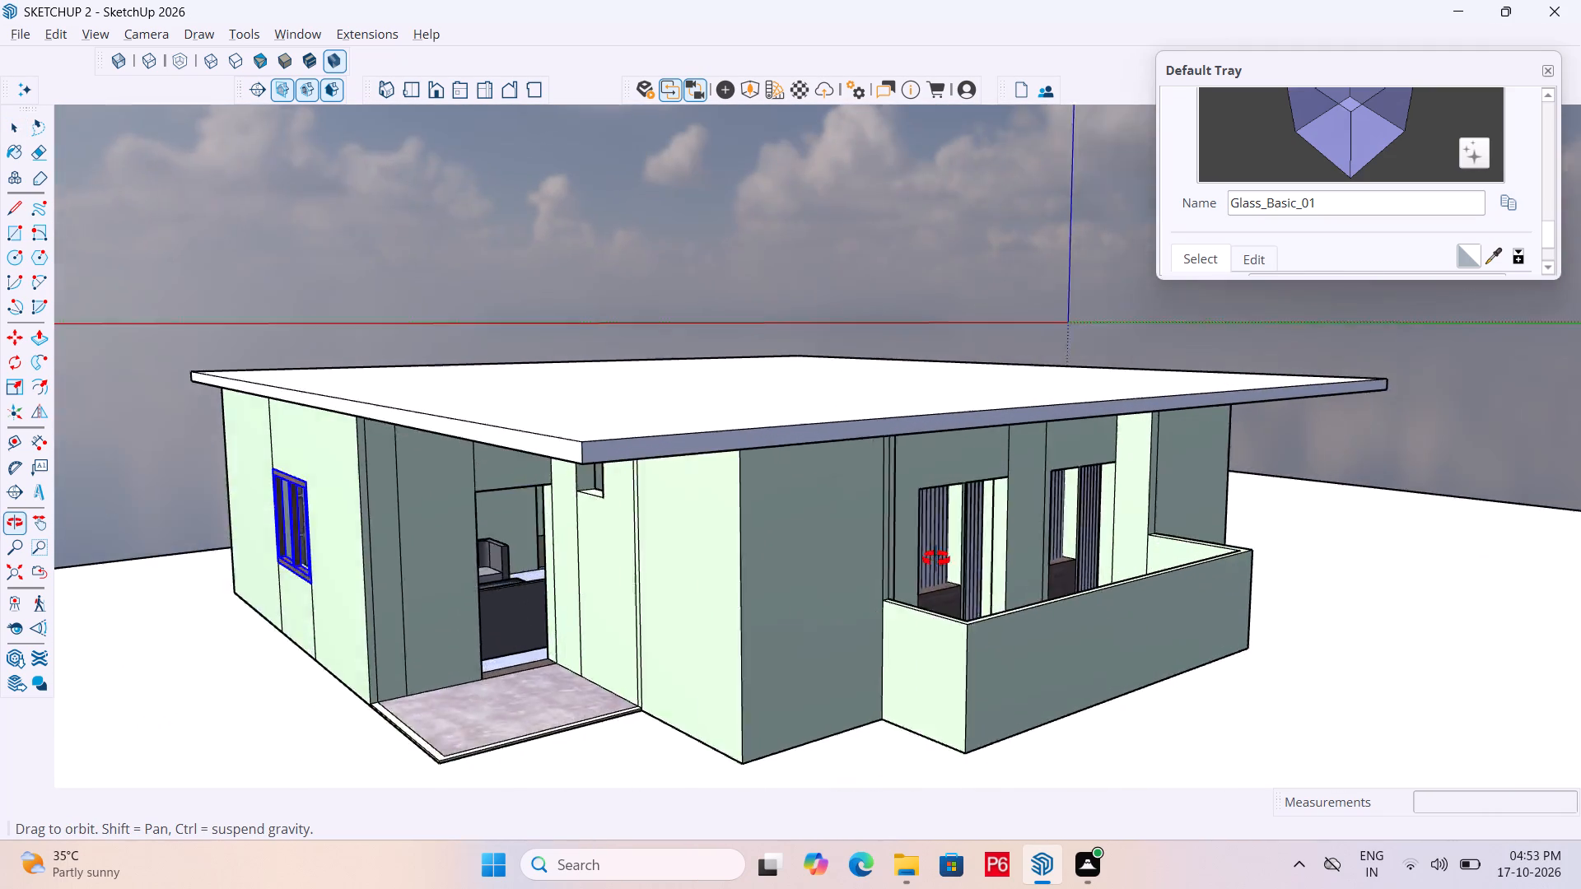
pyautogui.moveTo(936, 559); pyautogui.dragTo(757, 575, button='middle')
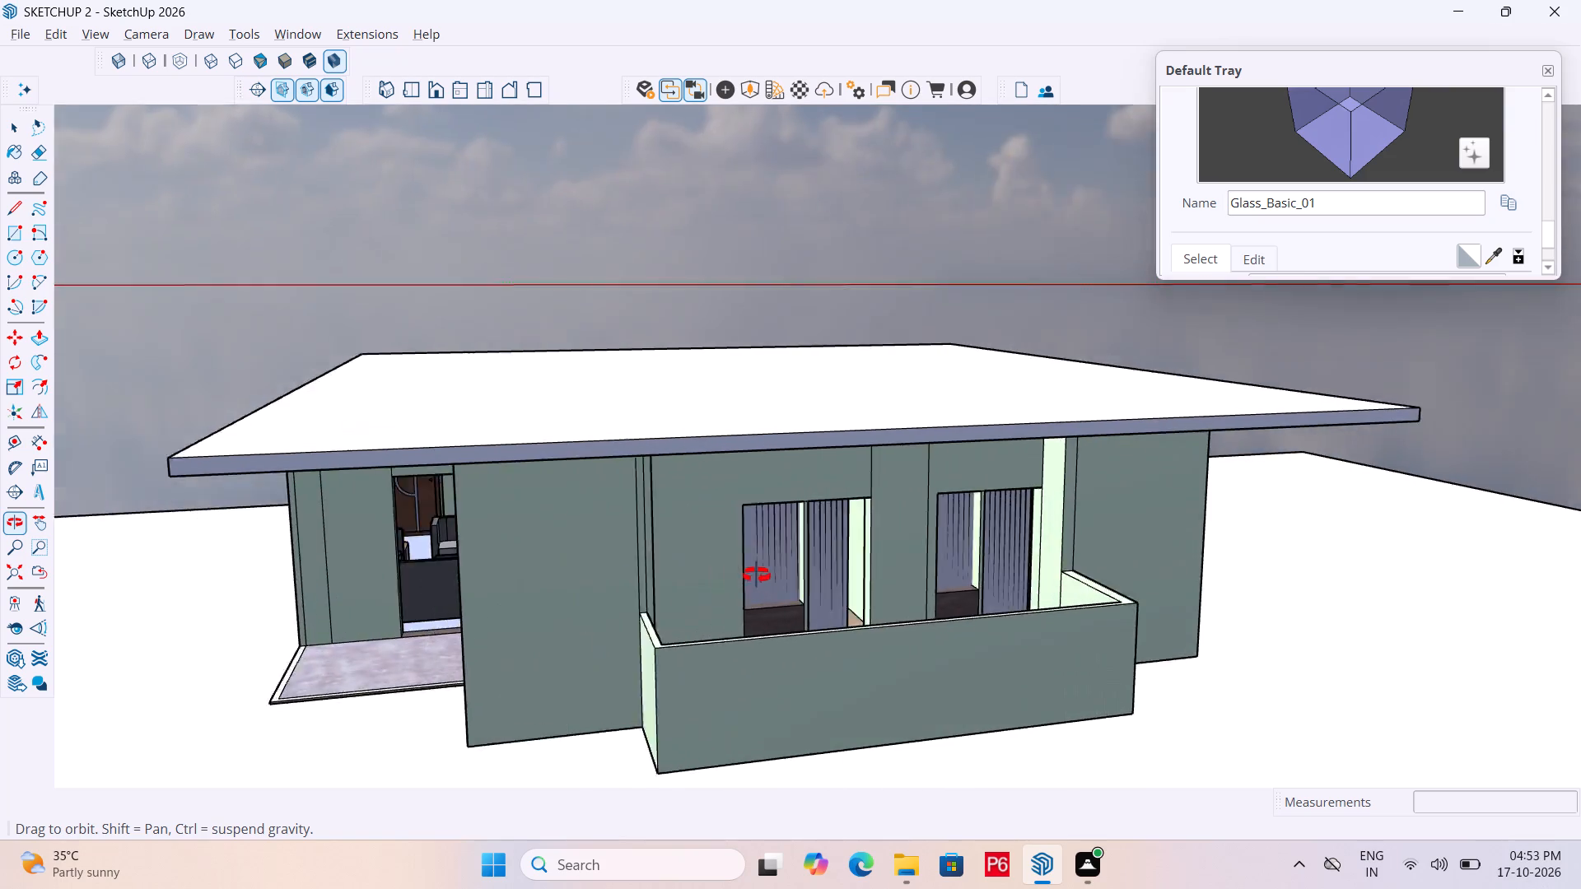
pyautogui.moveTo(757, 575); pyautogui.dragTo(929, 576, button='middle')
pyautogui.scroll(6, 424, 597)
pyautogui.moveTo(578, 617); pyautogui.dragTo(604, 668, button='middle')
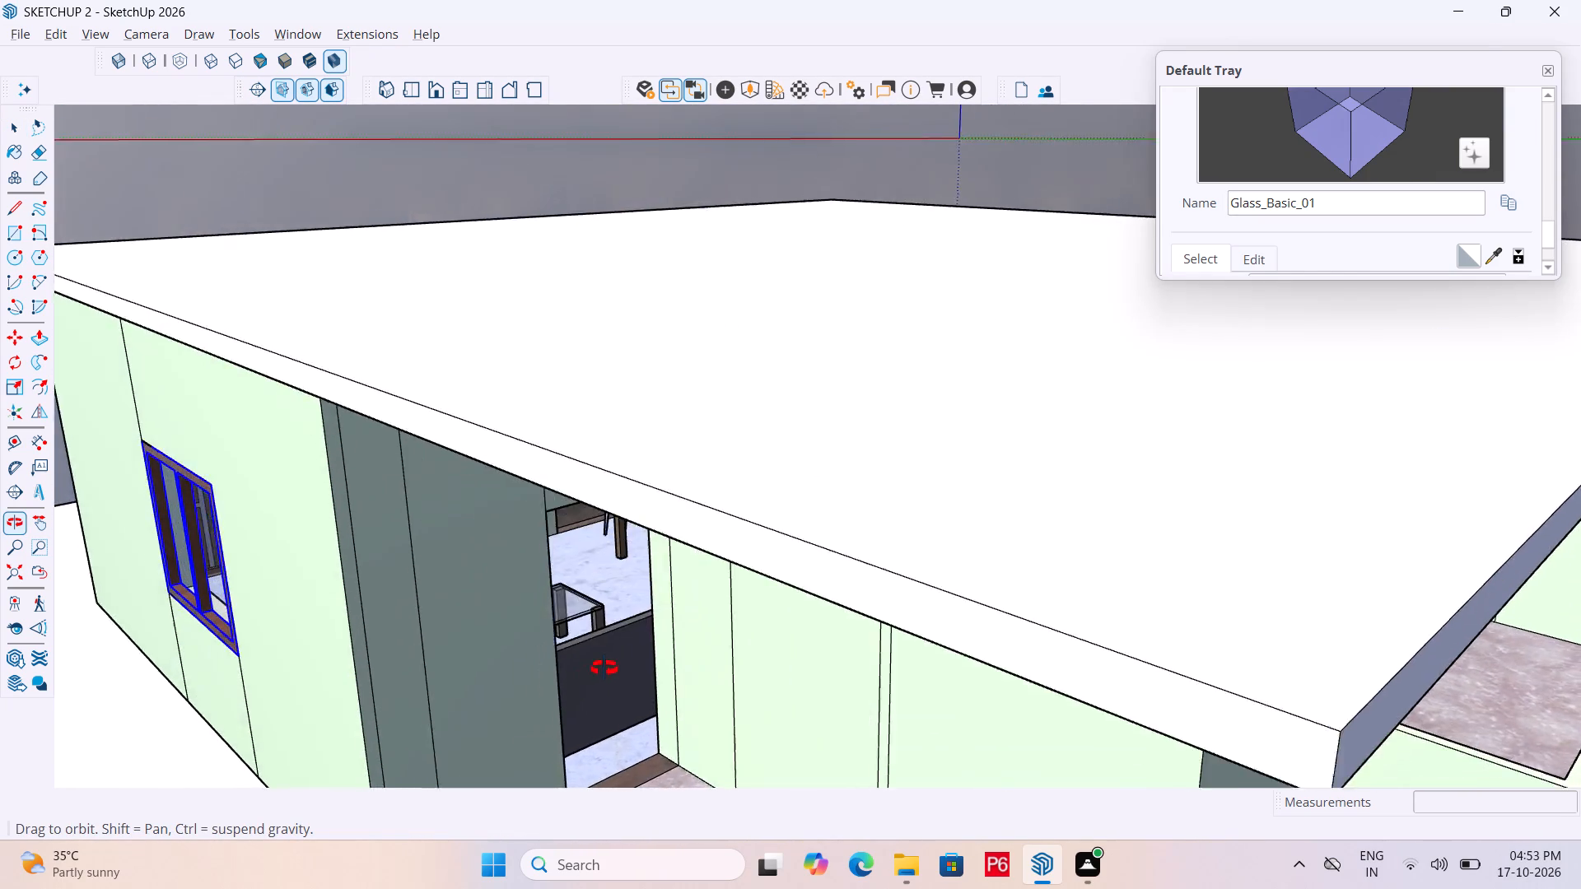
pyautogui.moveTo(604, 668); pyautogui.dragTo(1187, 654, button='middle')
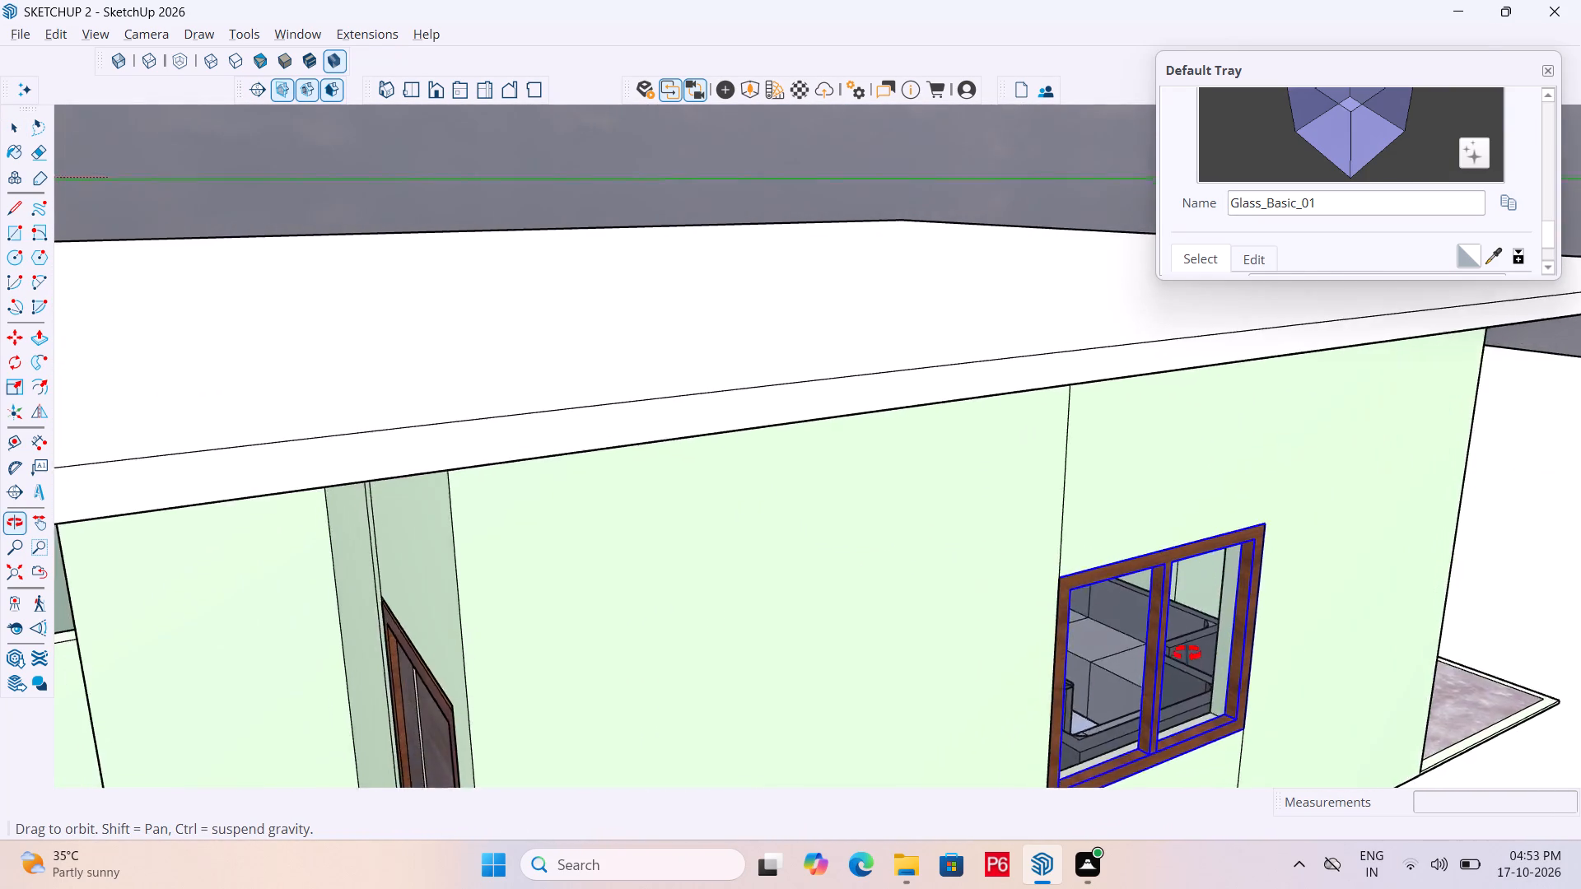
pyautogui.moveTo(1187, 654); pyautogui.dragTo(541, 621, button='middle')
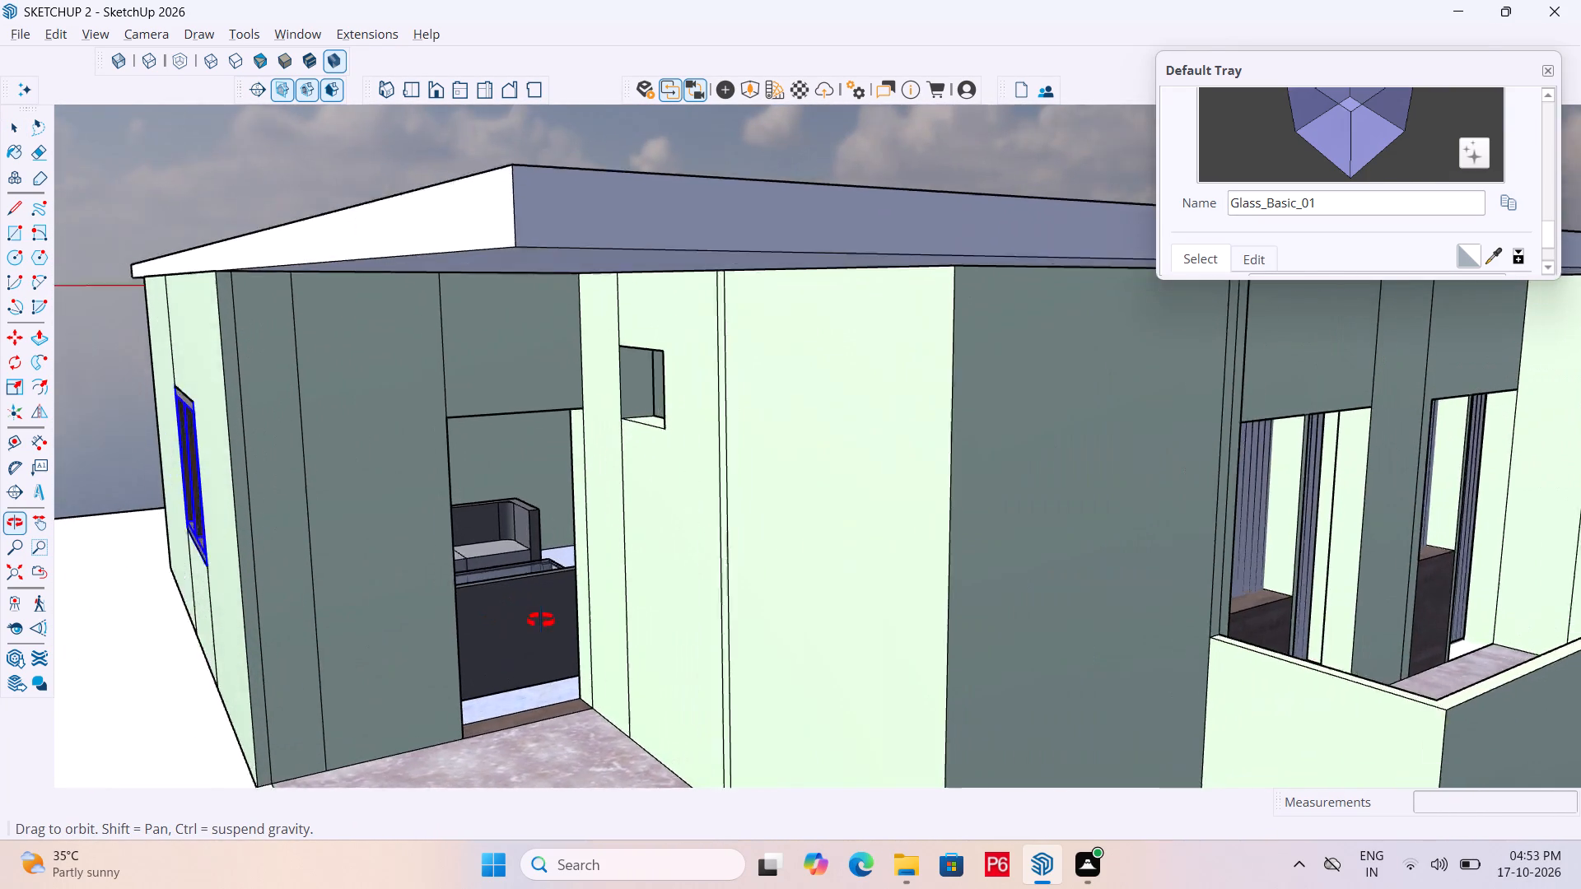
pyautogui.moveTo(541, 621); pyautogui.dragTo(762, 640, button='middle')
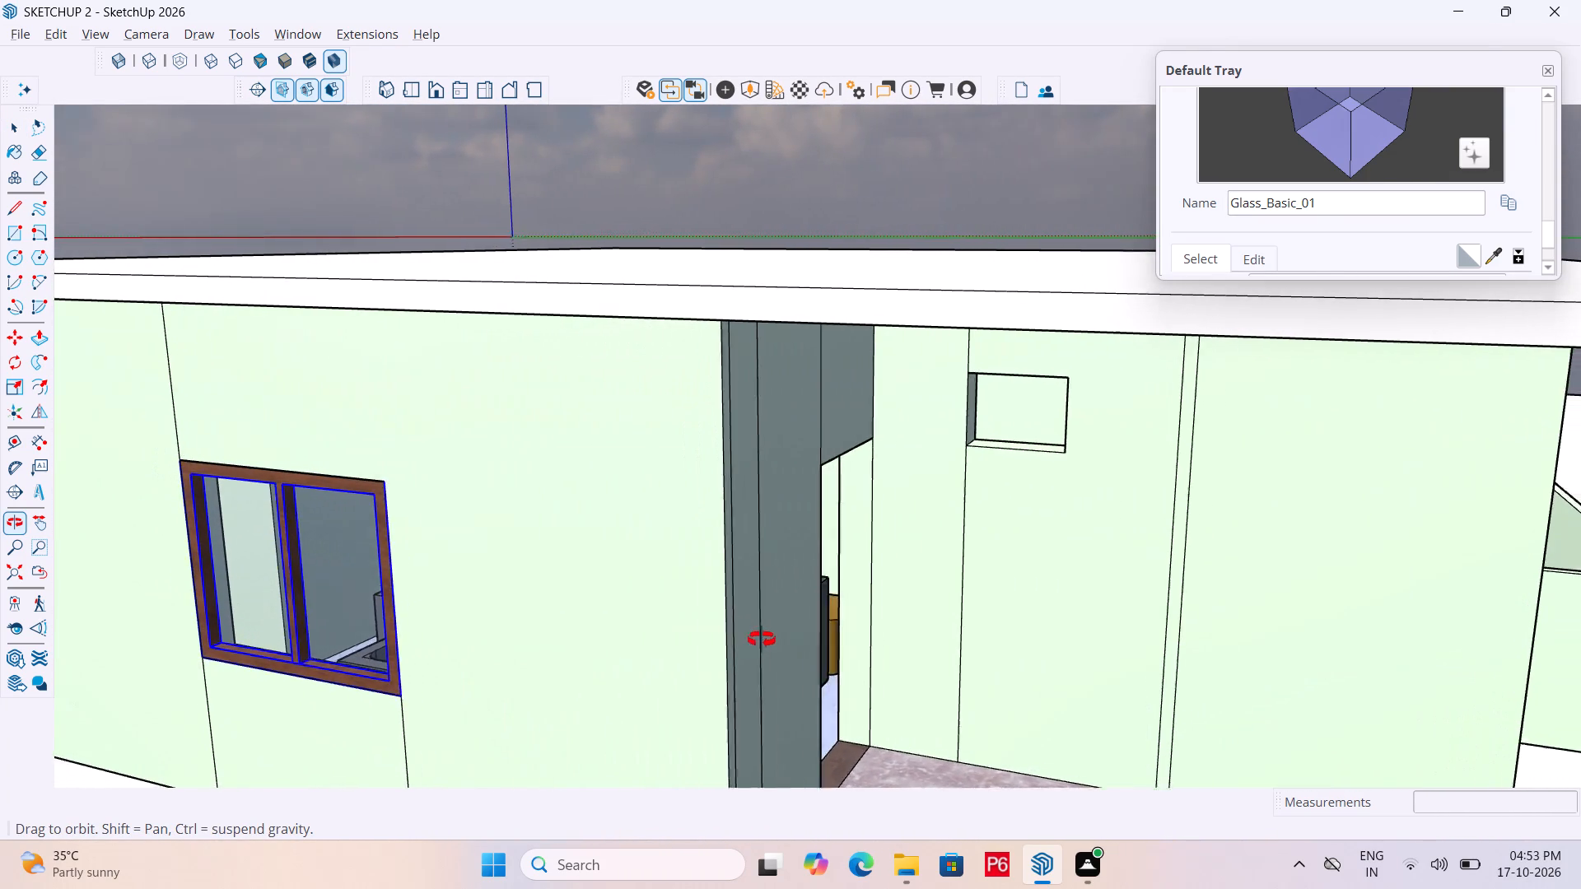
pyautogui.moveTo(762, 640); pyautogui.dragTo(734, 635, button='middle')
pyautogui.scroll(-6, 265, 545)
pyautogui.moveTo(158, 572); pyautogui.dragTo(814, 536, button='middle')
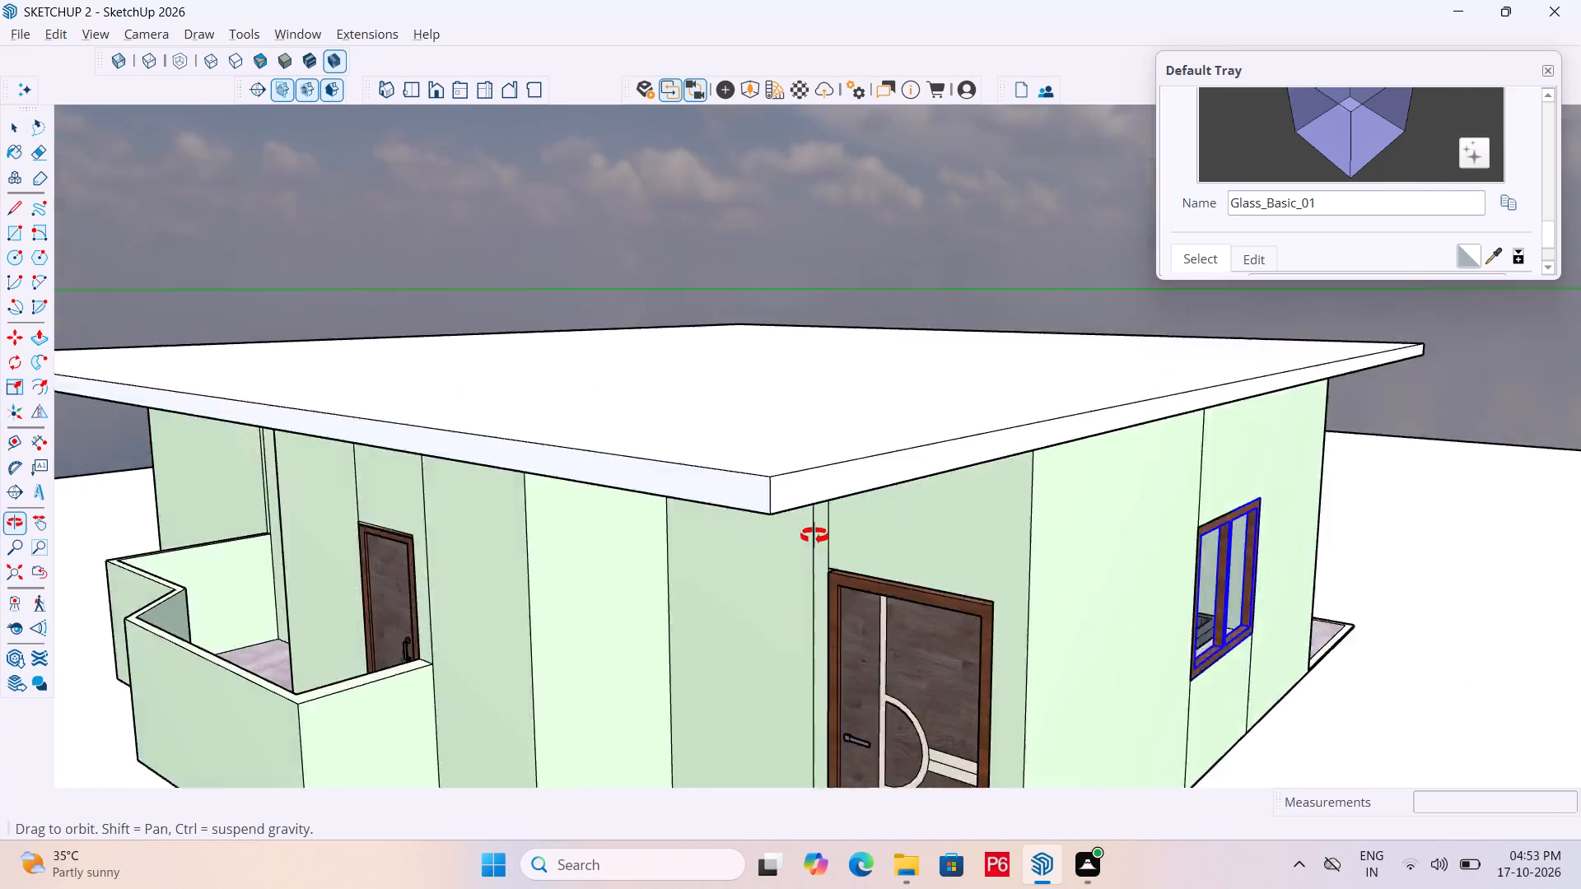
pyautogui.moveTo(814, 536); pyautogui.dragTo(780, 530, button='middle')
pyautogui.scroll(-6, 151, 434)
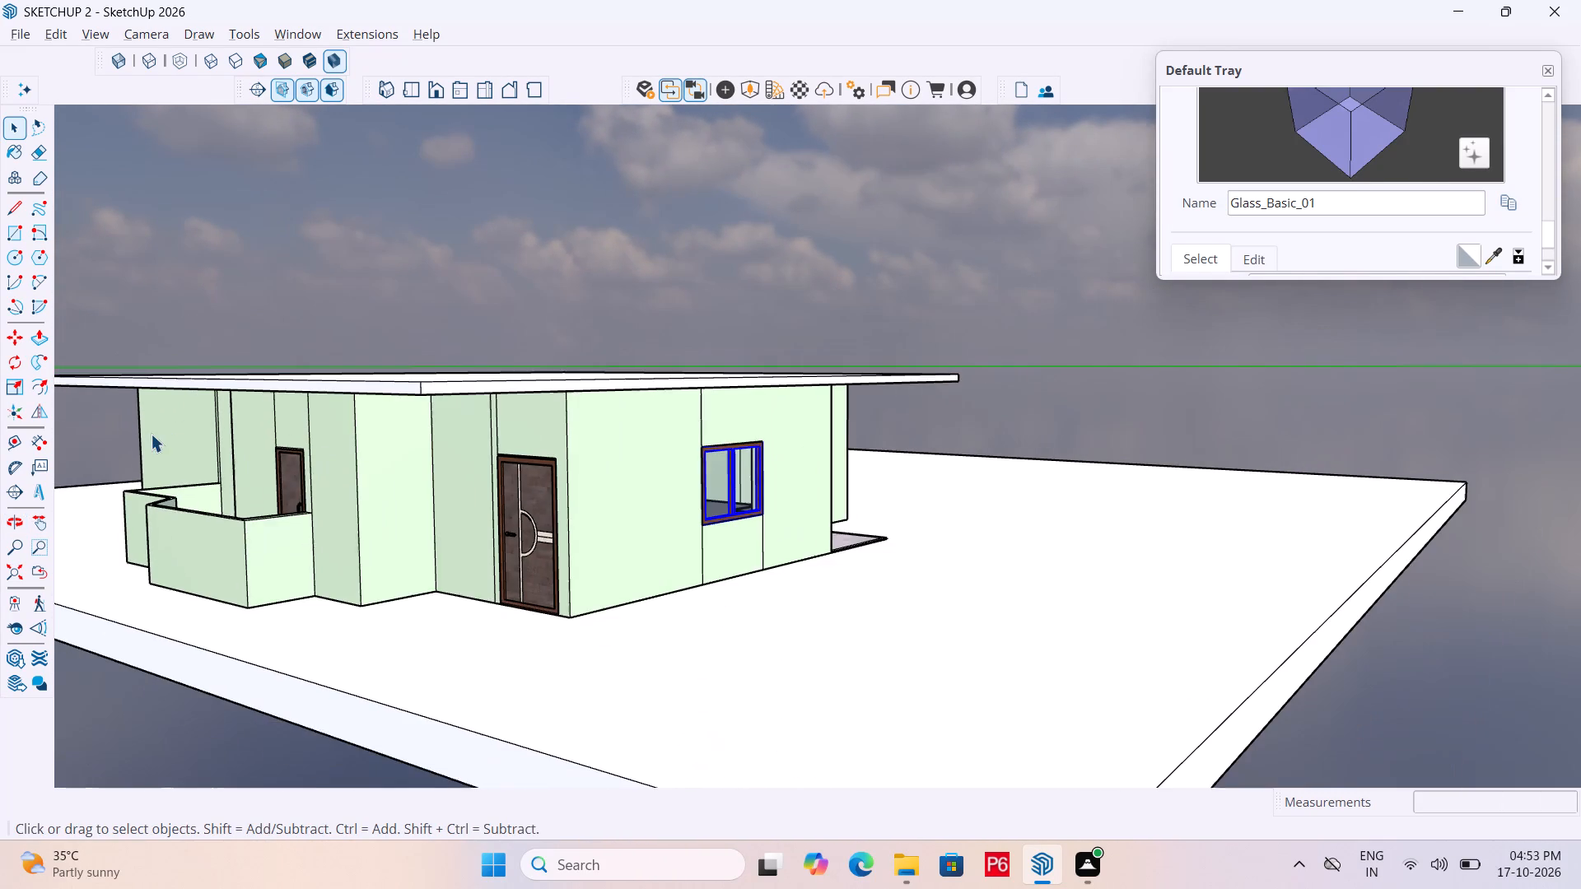
pyautogui.moveTo(326, 444); pyautogui.dragTo(344, 540, button='middle')
pyautogui.scroll(-1, 326, 444)
pyautogui.scroll(10, 591, 512)
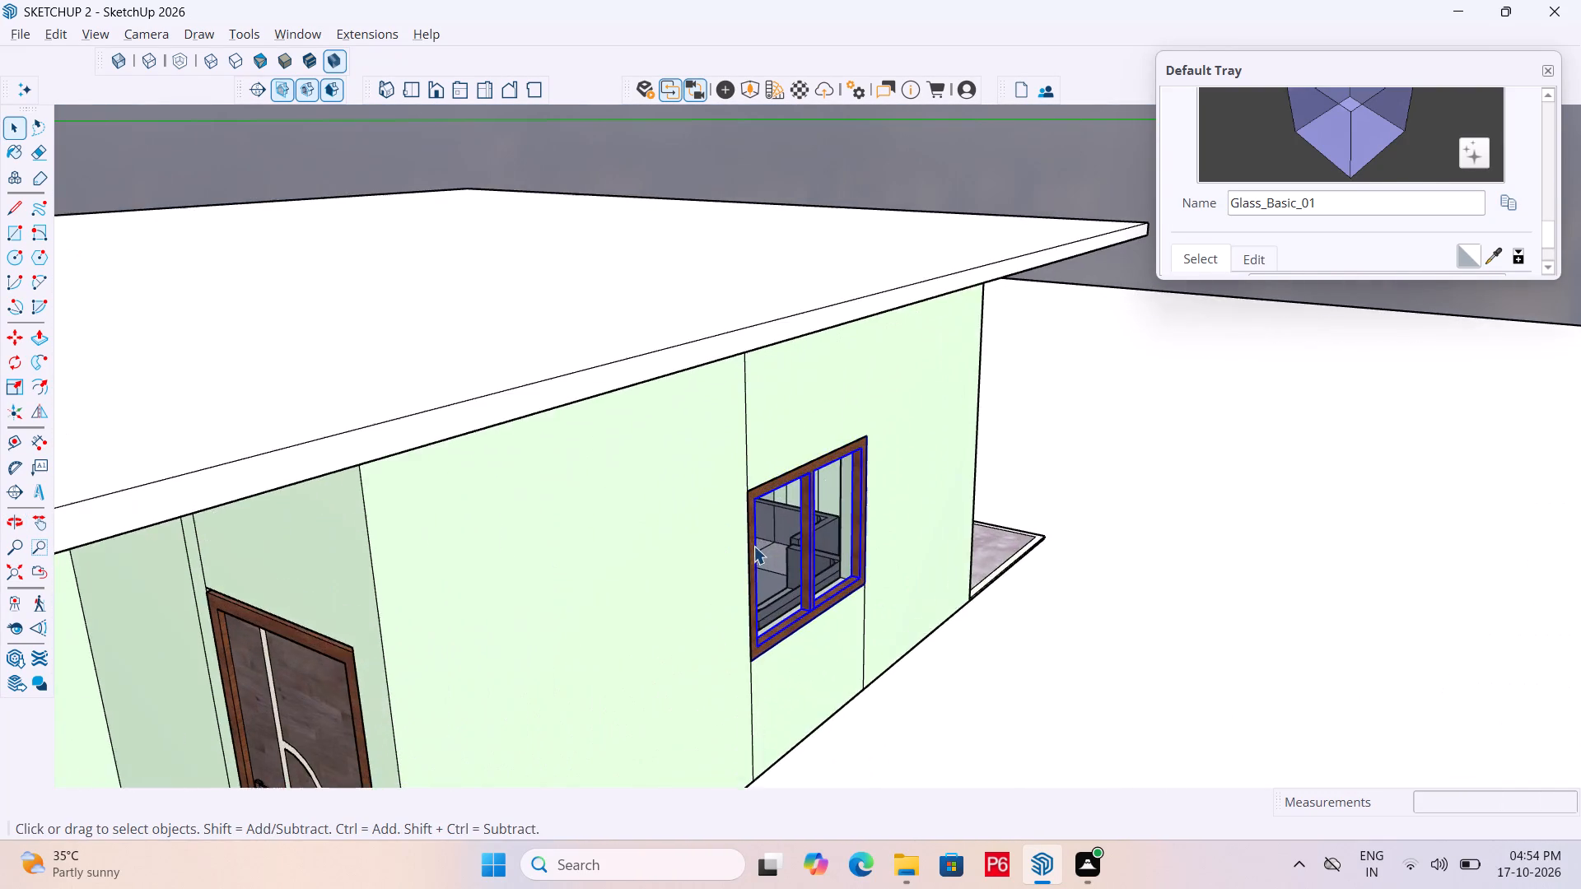
pyautogui.scroll(2, 766, 530)
pyautogui.moveTo(766, 530); pyautogui.dragTo(840, 419, button='middle')
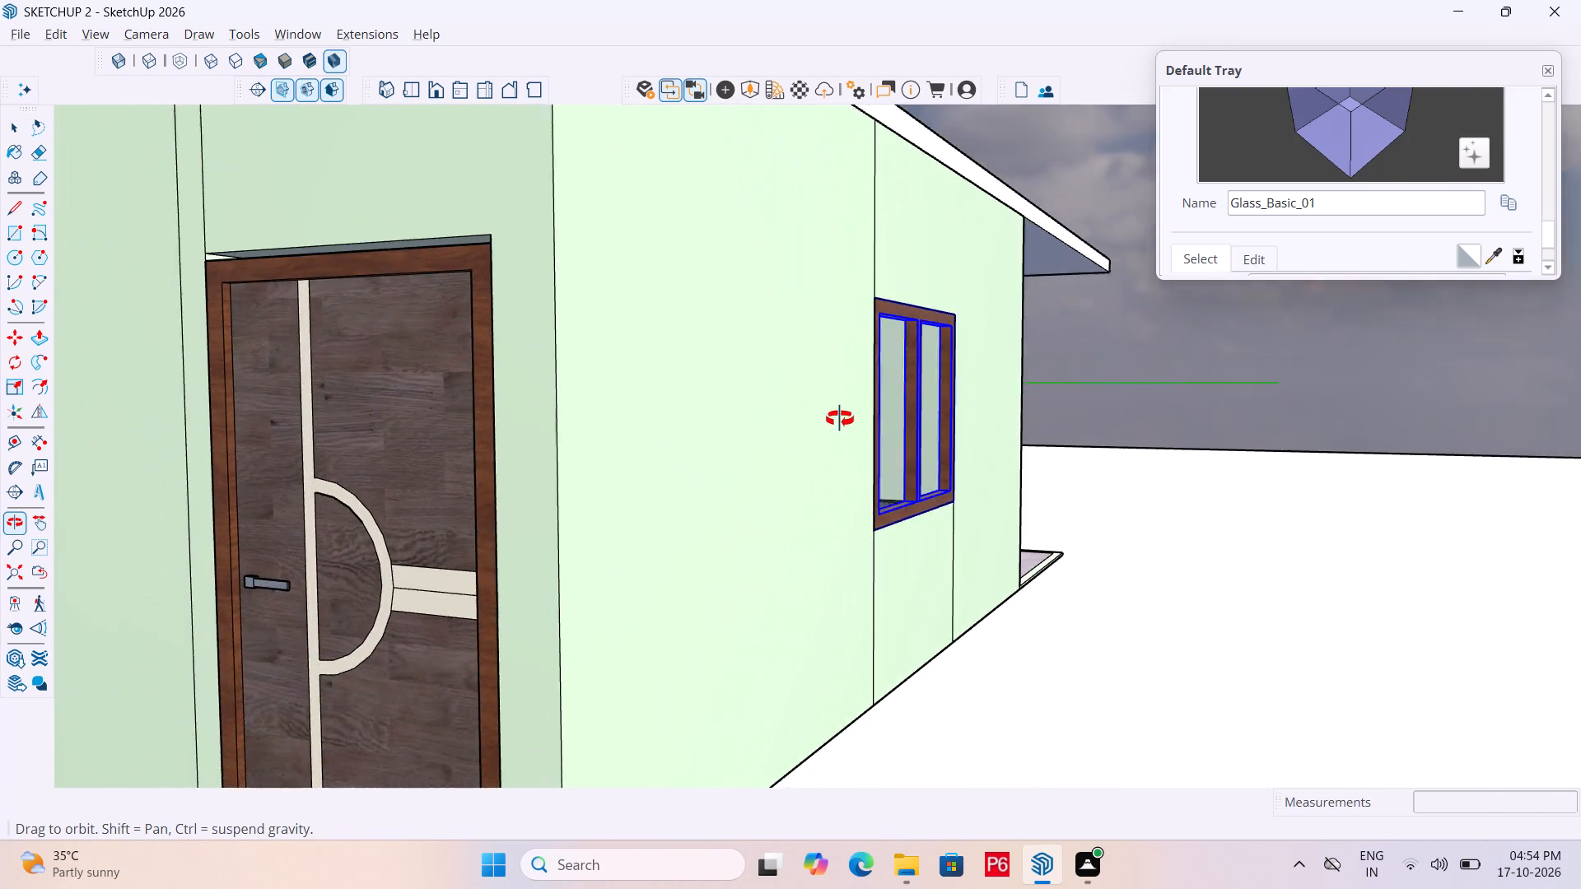
# Measure the width of the open doorway at the marble-floored porch along its threshold, without keeping the dimension.
pyautogui.moveTo(840, 419); pyautogui.dragTo(24, 470, button='middle')
pyautogui.moveTo(916, 452); pyautogui.dragTo(686, 468, button='middle')
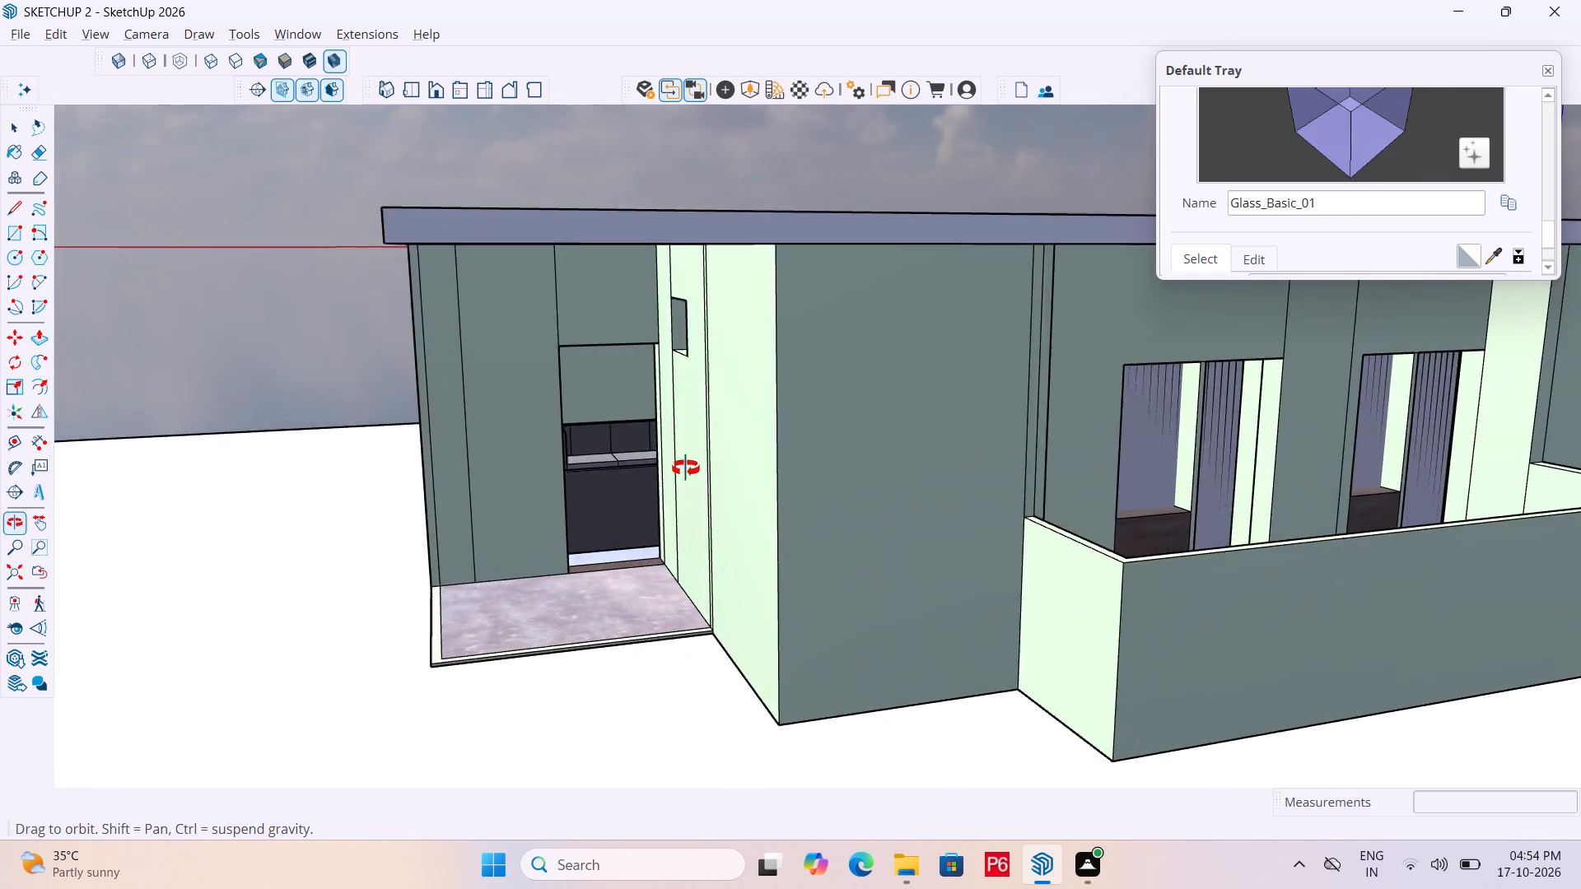
pyautogui.moveTo(686, 468); pyautogui.dragTo(756, 502, button='middle')
pyautogui.scroll(3, 756, 502)
pyautogui.scroll(6, 619, 617)
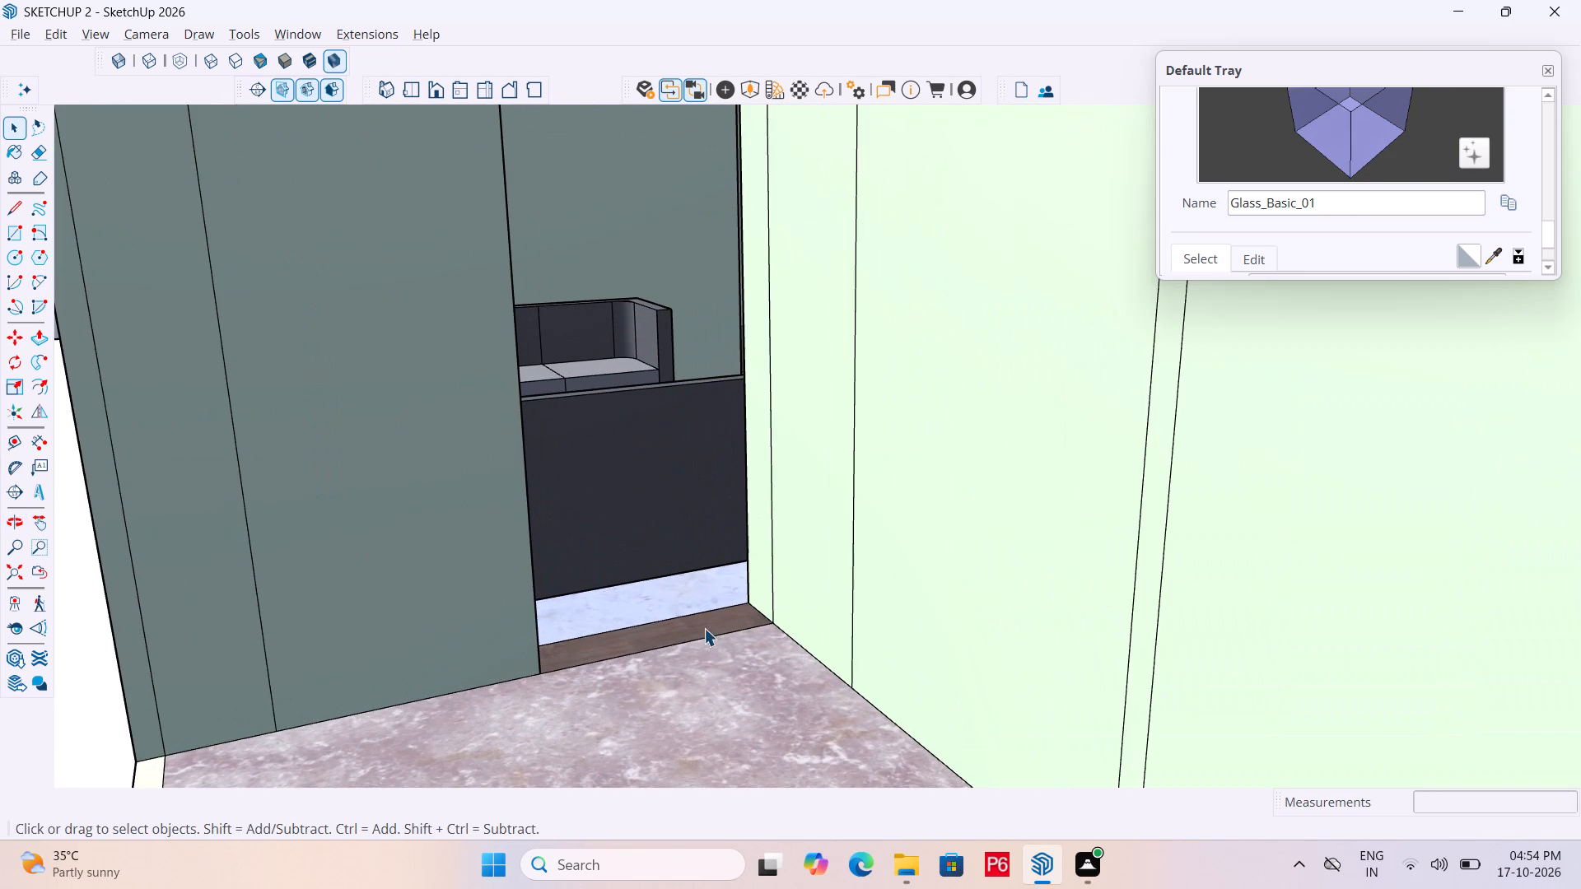
pyautogui.press('t')
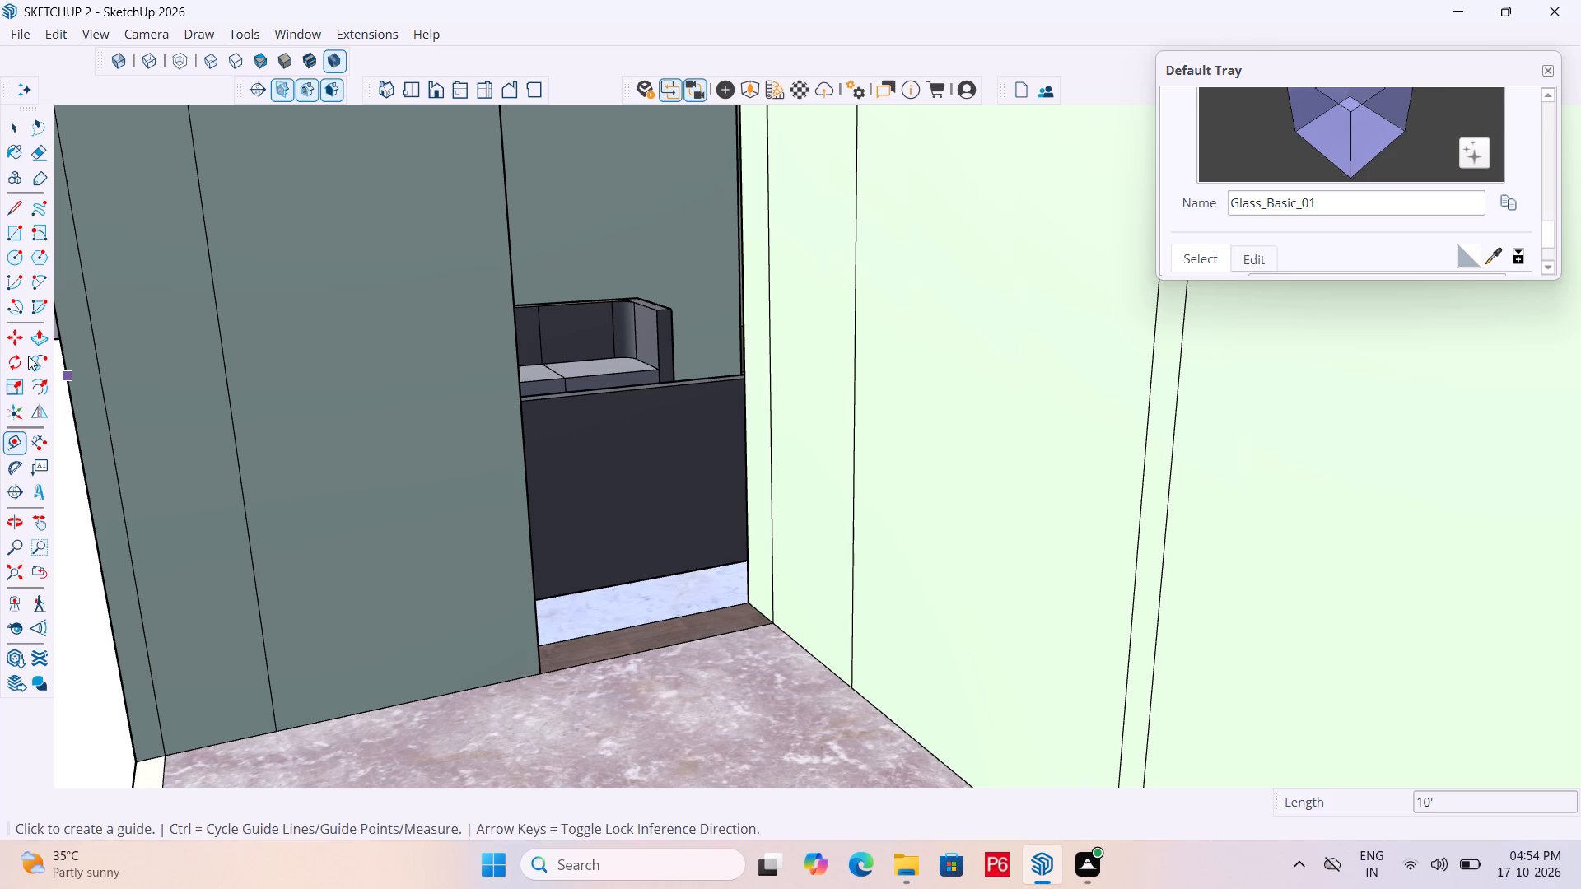
pyautogui.click(35, 445)
pyautogui.scroll(3, 718, 656)
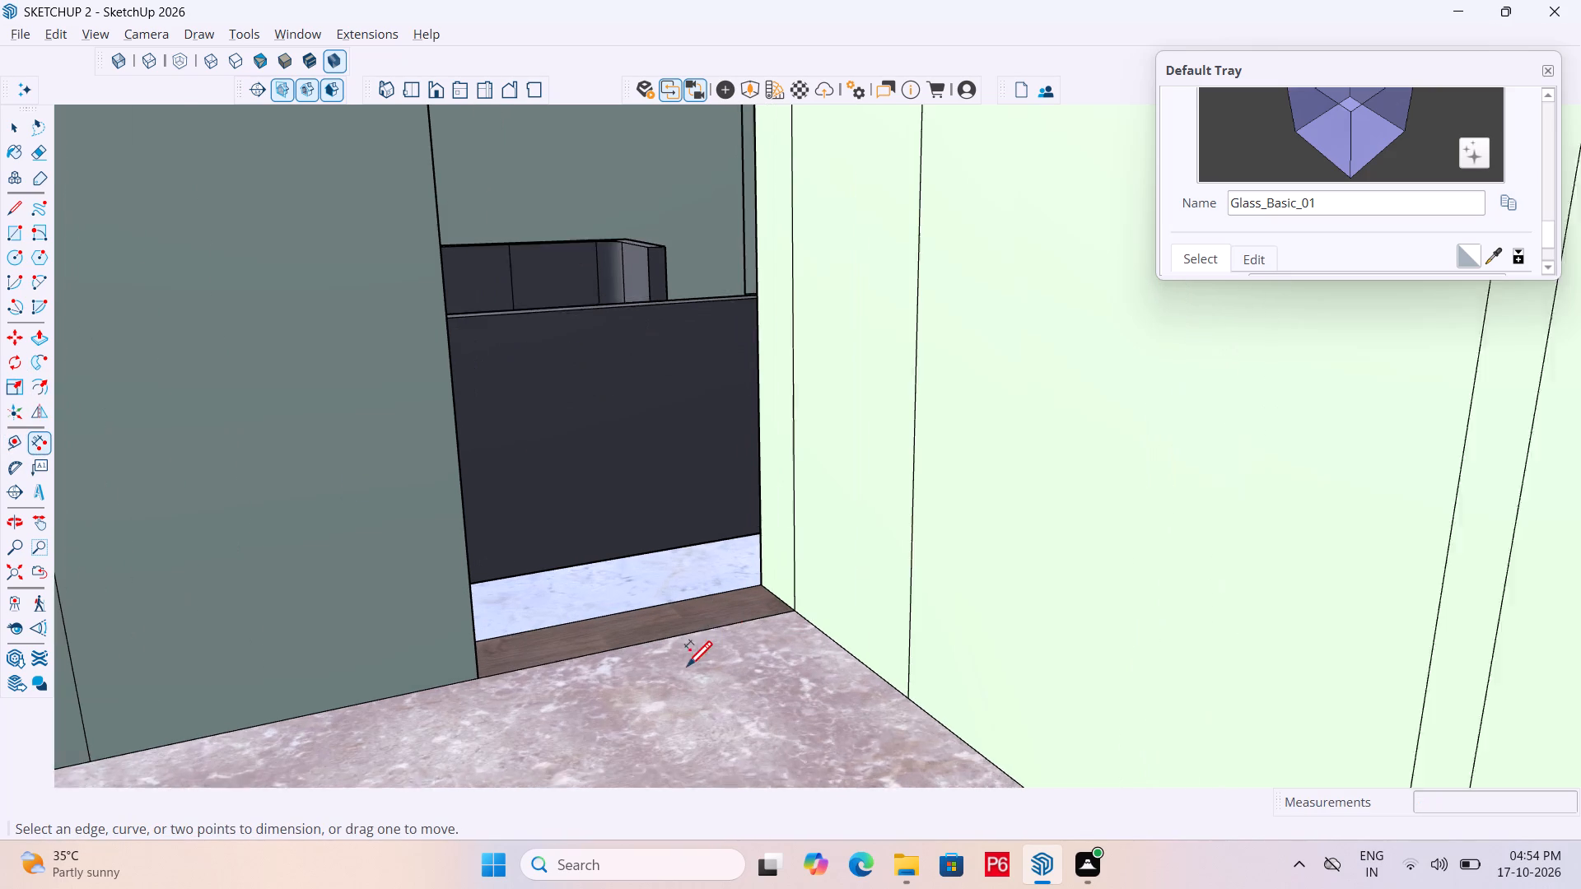
pyautogui.scroll(1, 687, 669)
pyautogui.moveTo(449, 682); pyautogui.dragTo(457, 679)
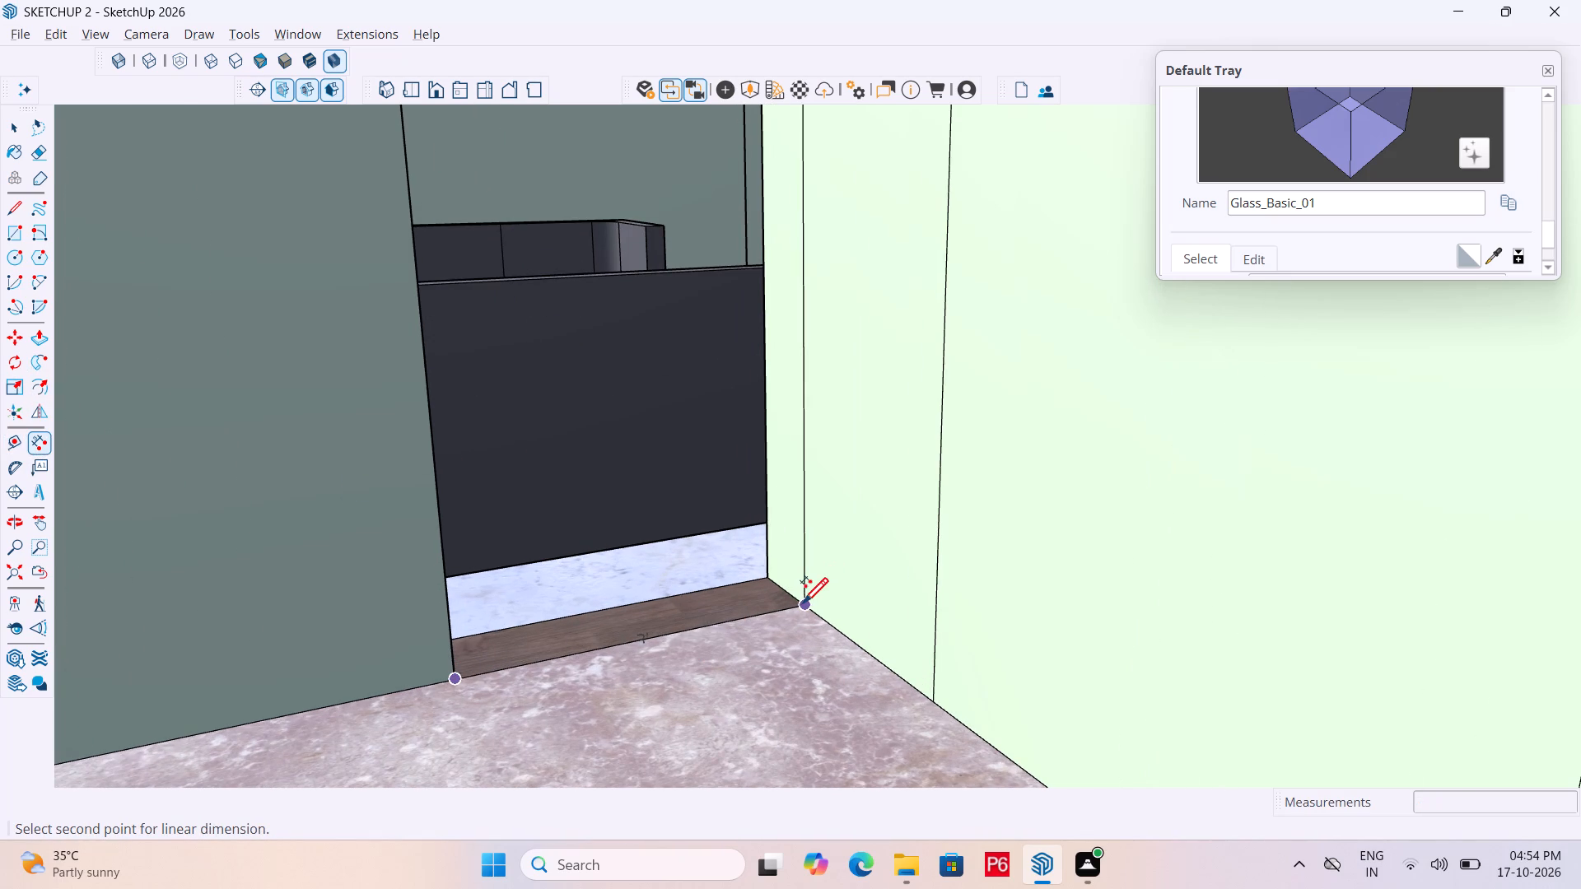
pyautogui.click(804, 605)
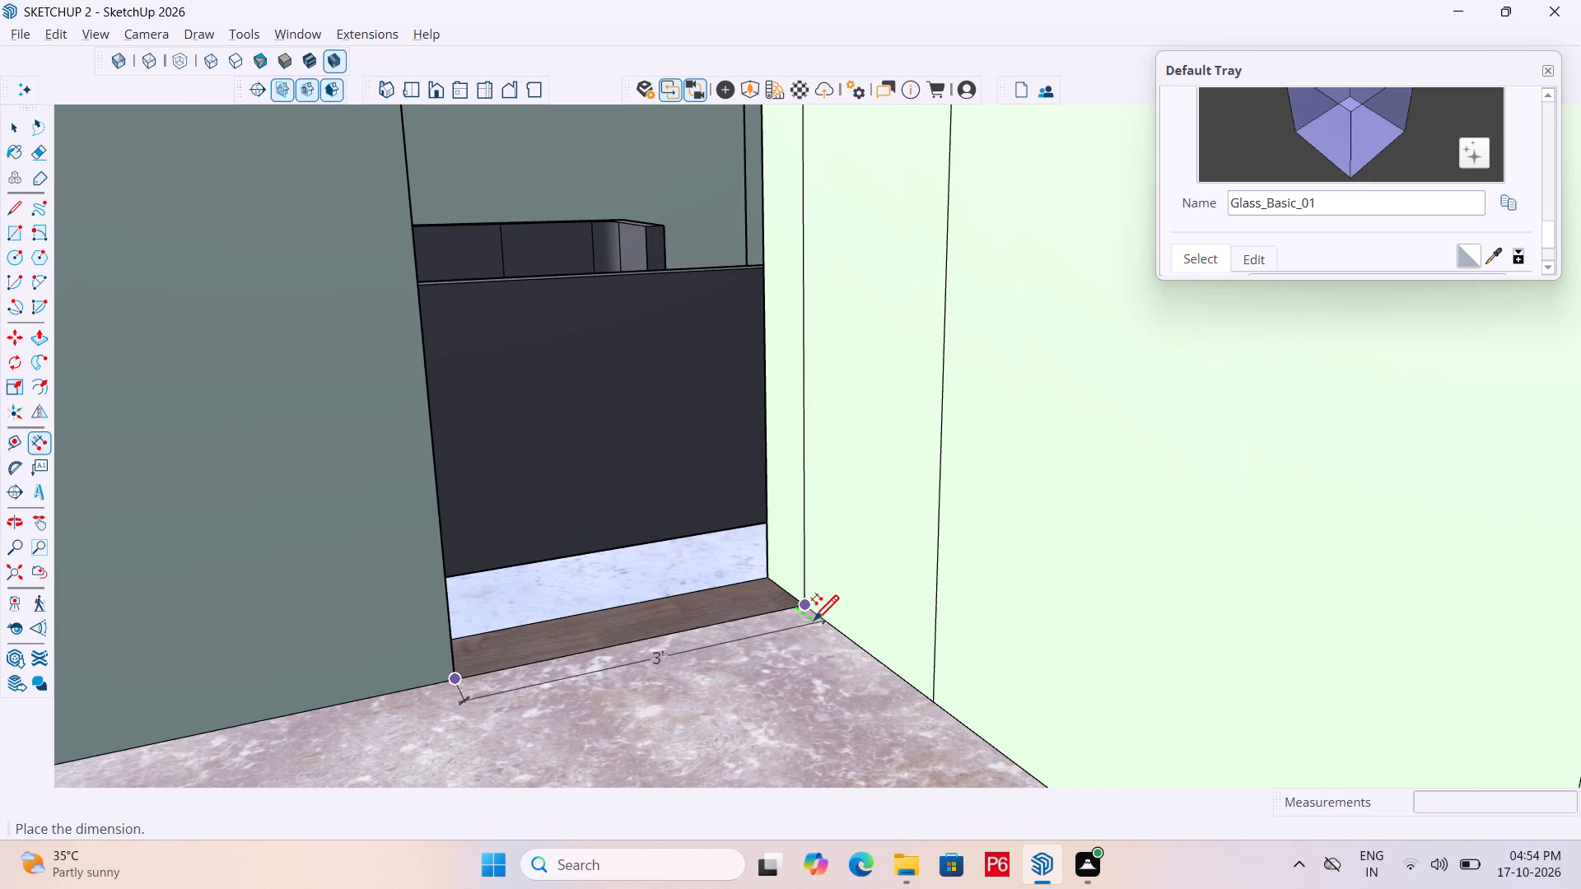
pyautogui.press('Escape')
# Save the model again.
pyautogui.hotkey('ctrl', 's')
pyautogui.hotkey('ctrl', 's')
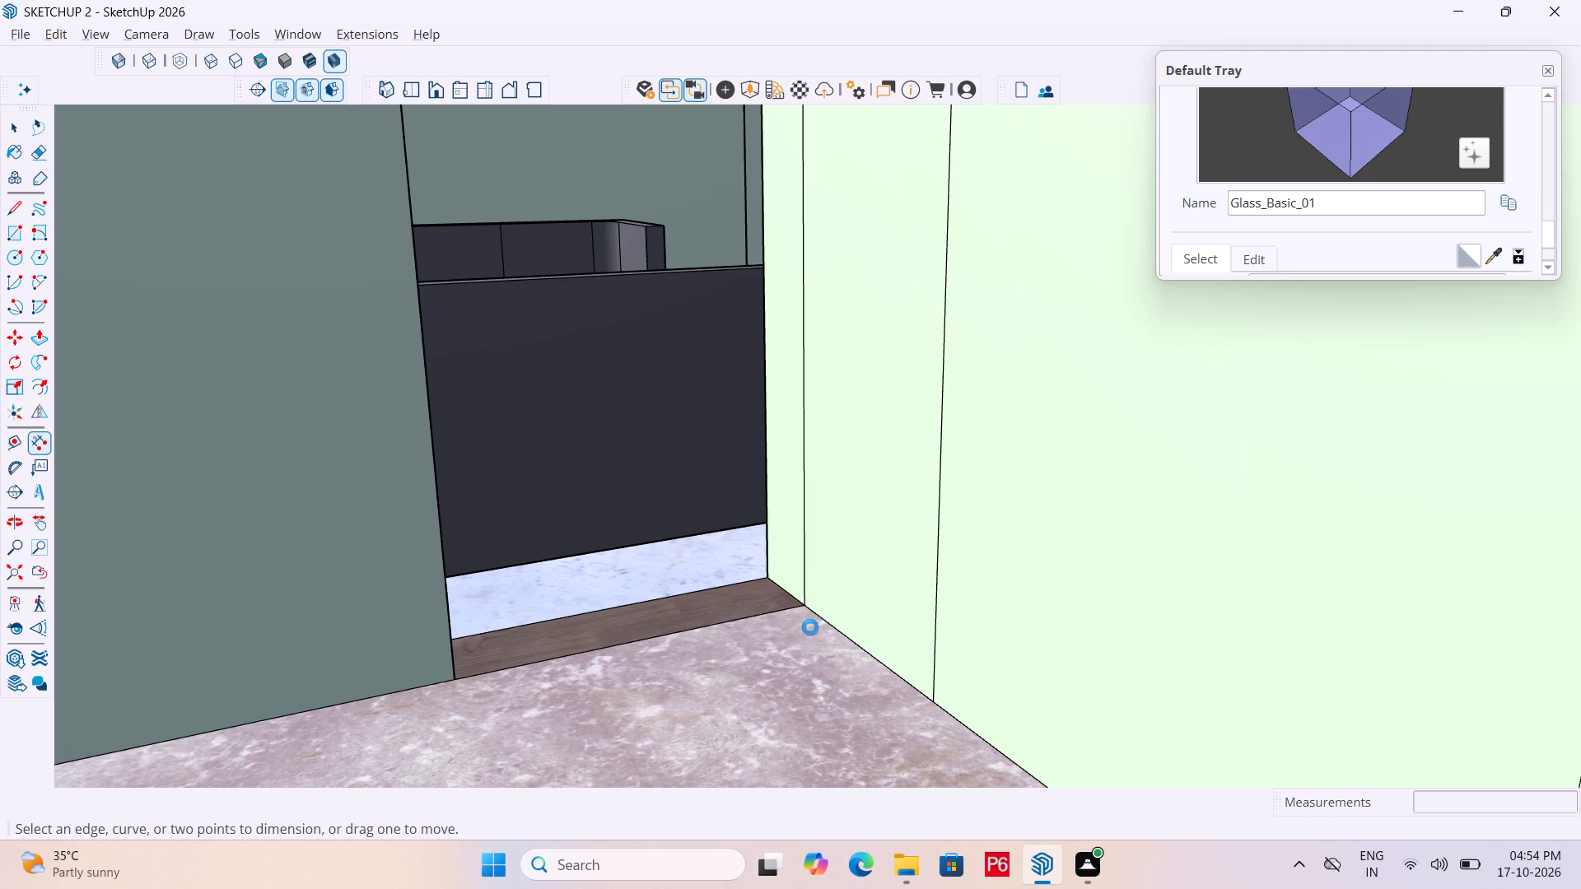
pyautogui.hotkey('ctrl', 's')
# Copy the plain wooden door behind the parapet, the one farther from the main door, onto open ground outside the house.
pyautogui.scroll(-3, 800, 593)
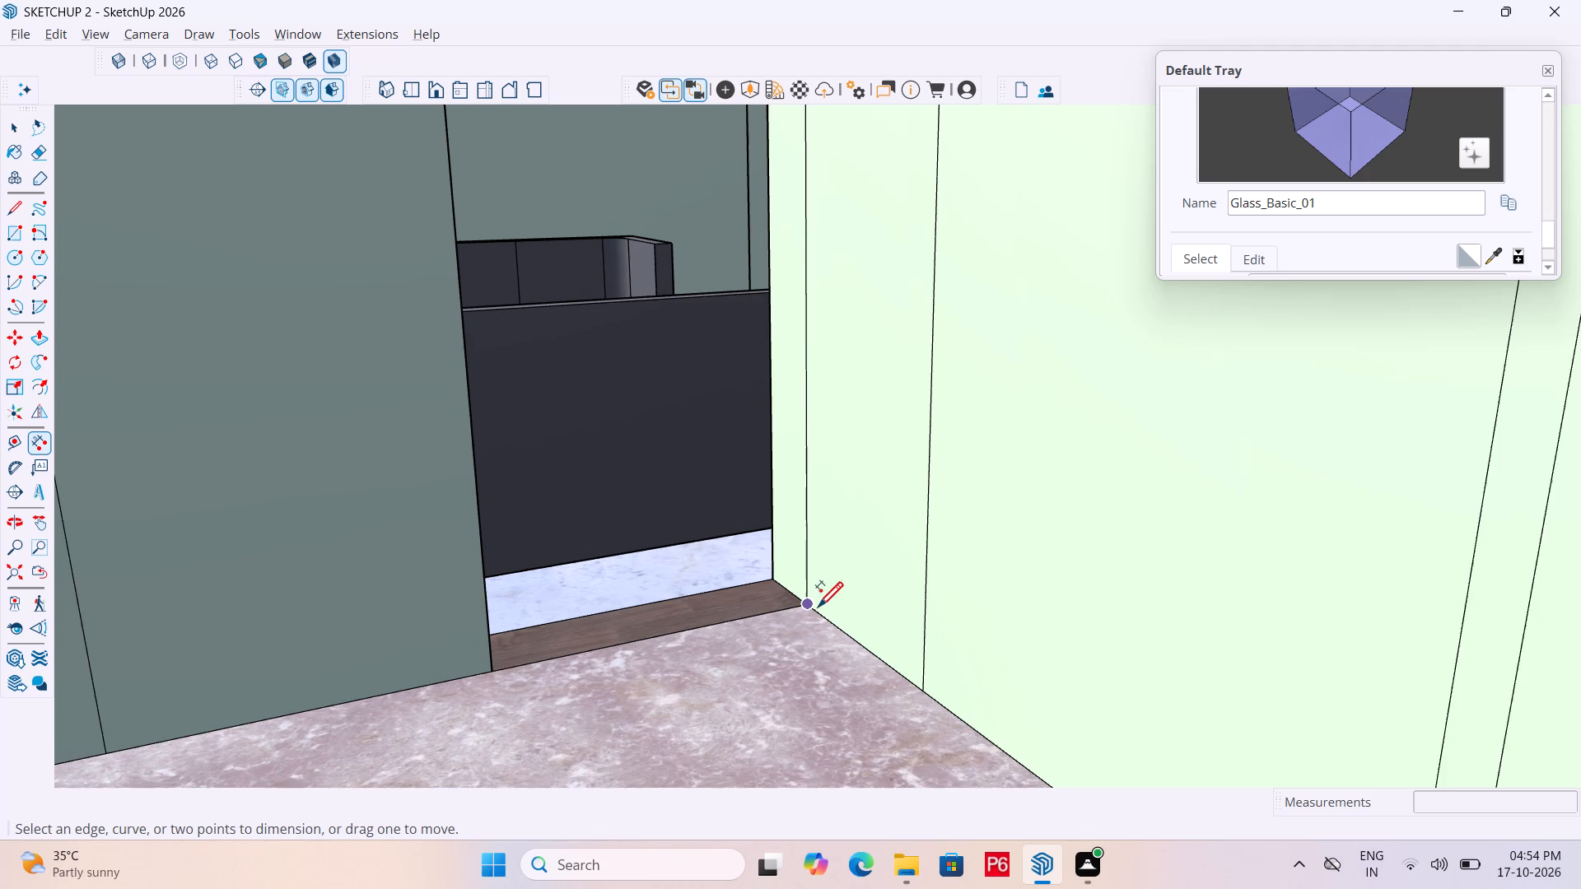
pyautogui.scroll(-4, 833, 614)
pyautogui.scroll(-2, 896, 570)
pyautogui.press('space')
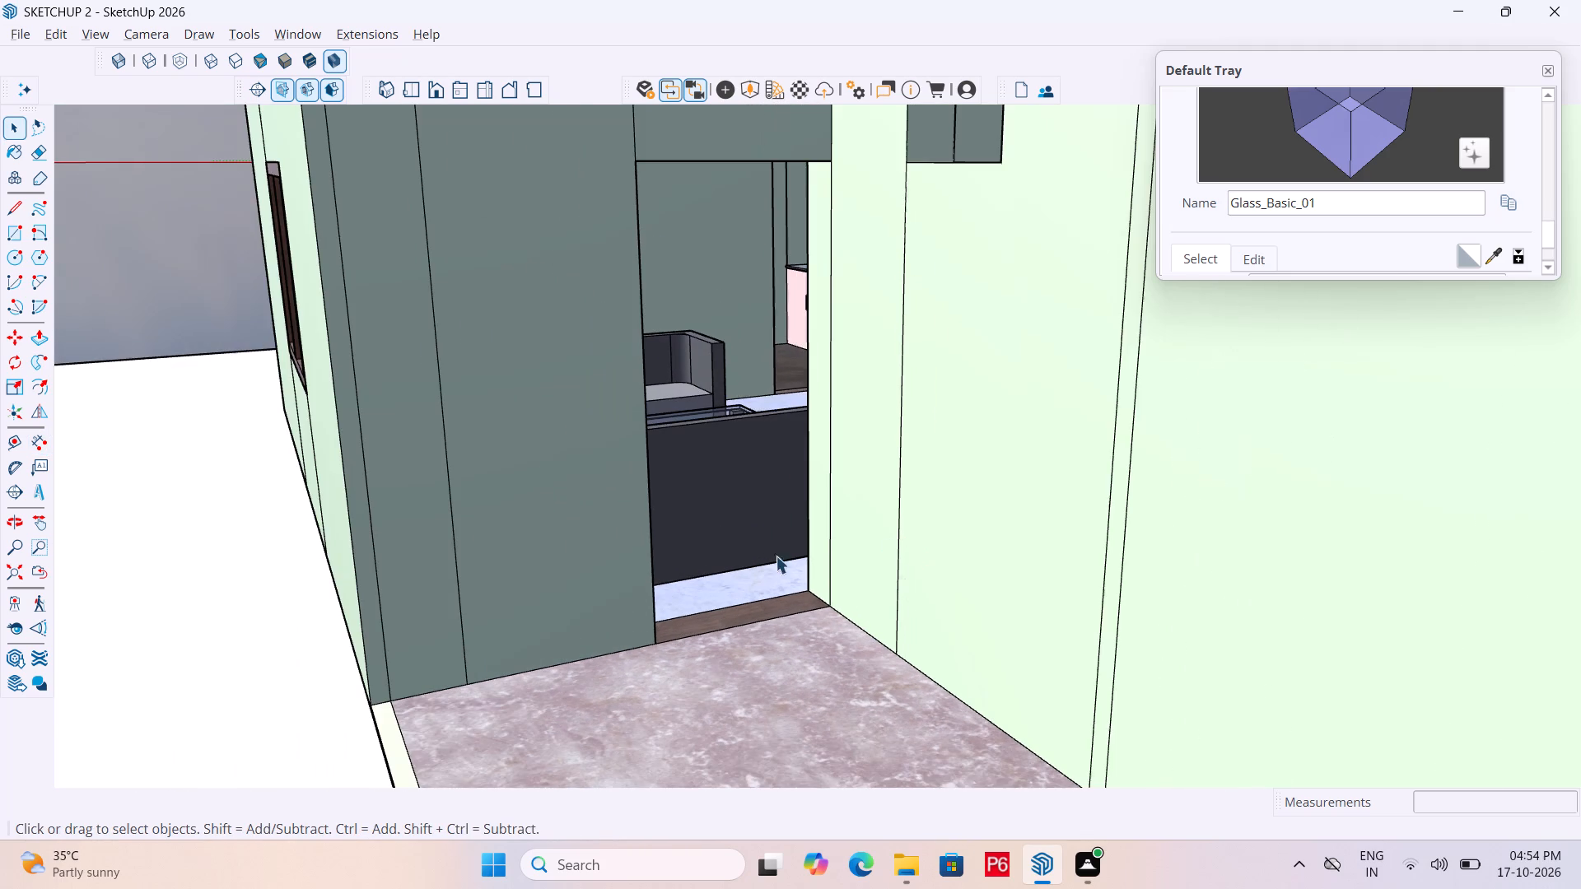
pyautogui.scroll(-5, 568, 463)
pyautogui.moveTo(265, 509); pyautogui.dragTo(1206, 503, button='middle')
pyautogui.moveTo(498, 519); pyautogui.dragTo(657, 624, button='middle')
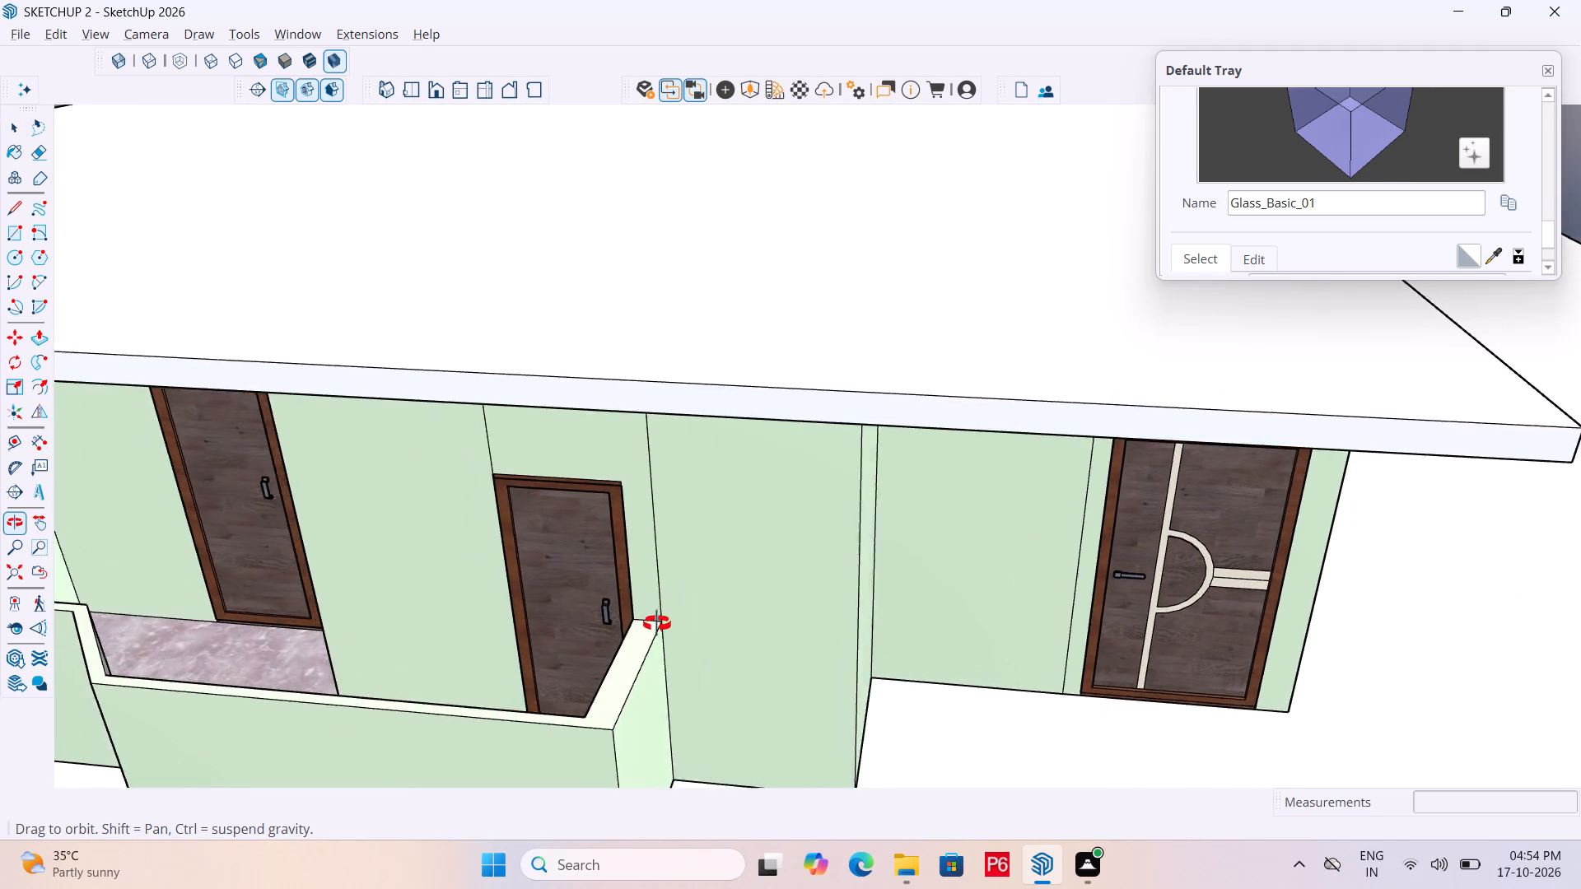
pyautogui.moveTo(657, 624); pyautogui.dragTo(899, 548, button='middle')
pyautogui.click(415, 487)
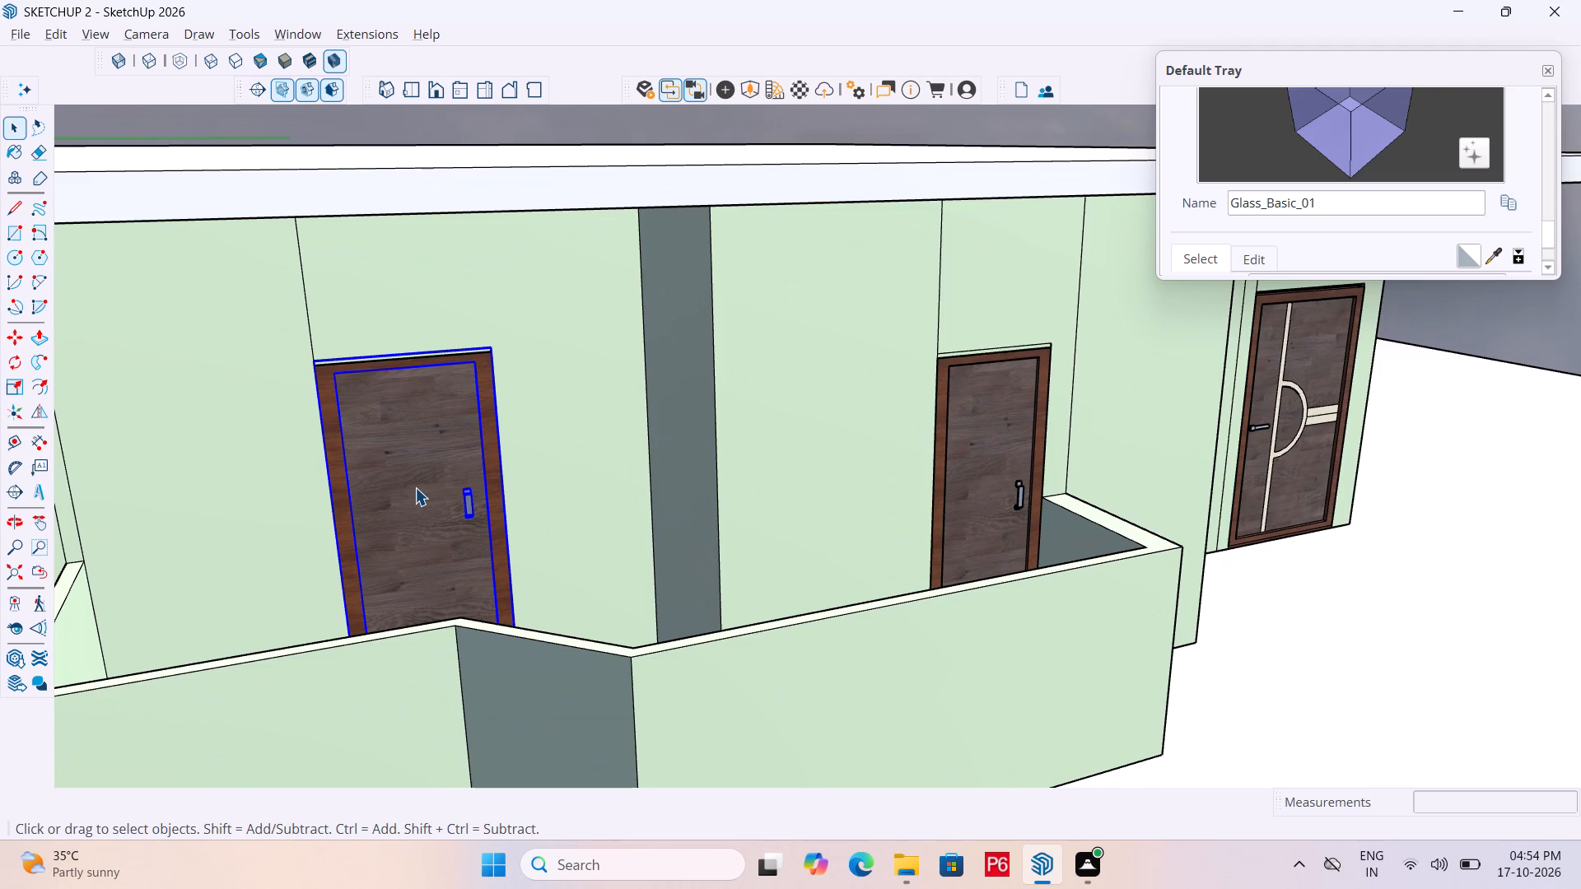
pyautogui.press('m')
pyautogui.click(475, 499)
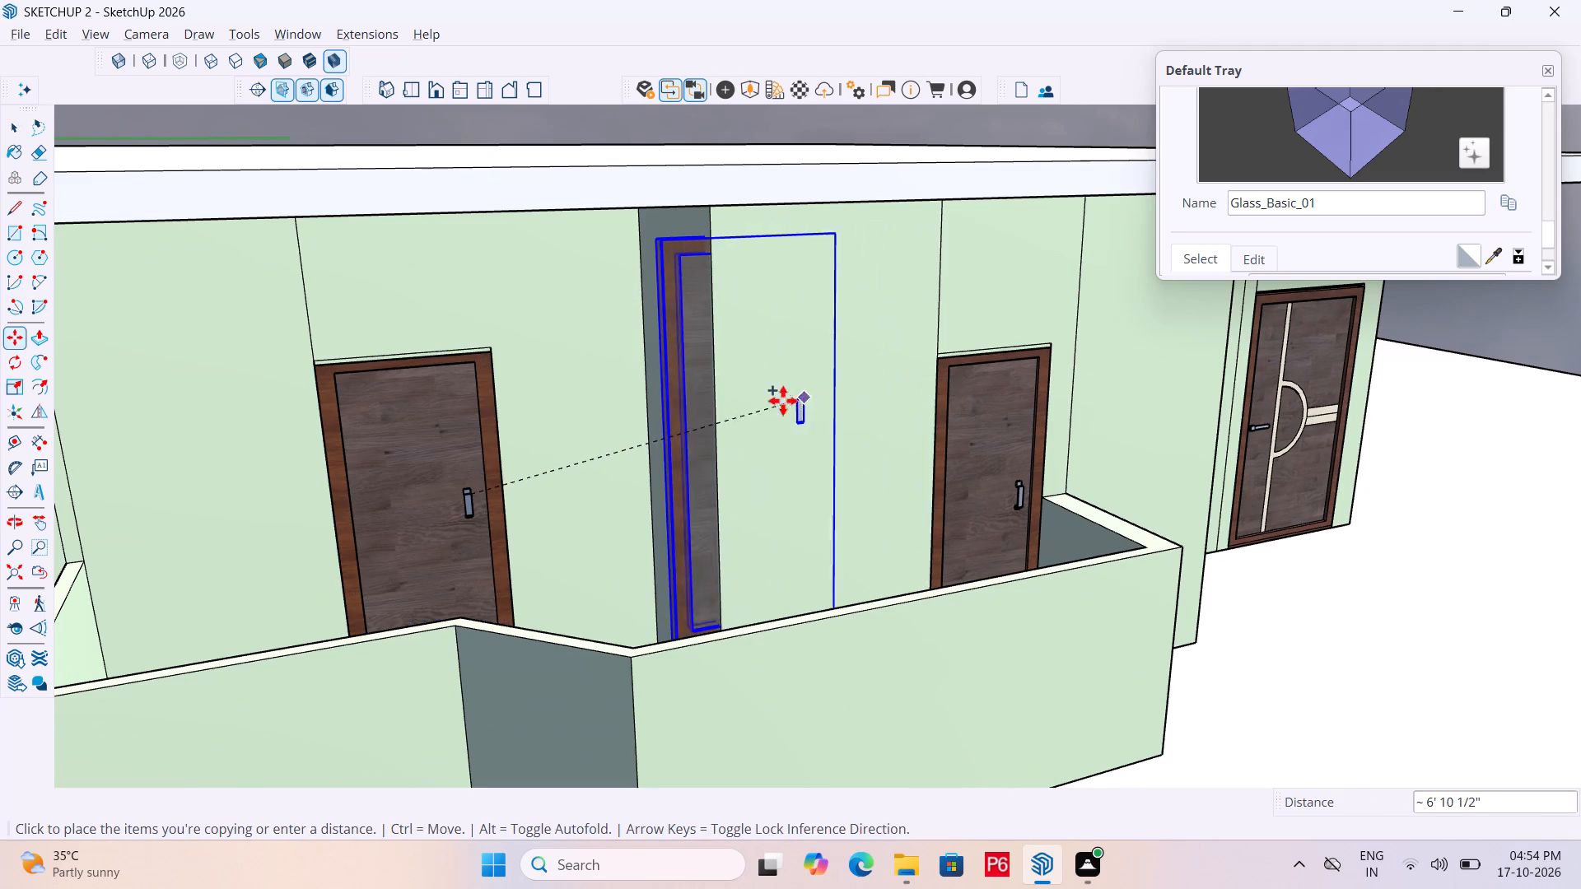
pyautogui.scroll(-4, 319, 488)
pyautogui.moveTo(1166, 371); pyautogui.dragTo(140, 449, button='middle')
pyautogui.scroll(-1, 1154, 375)
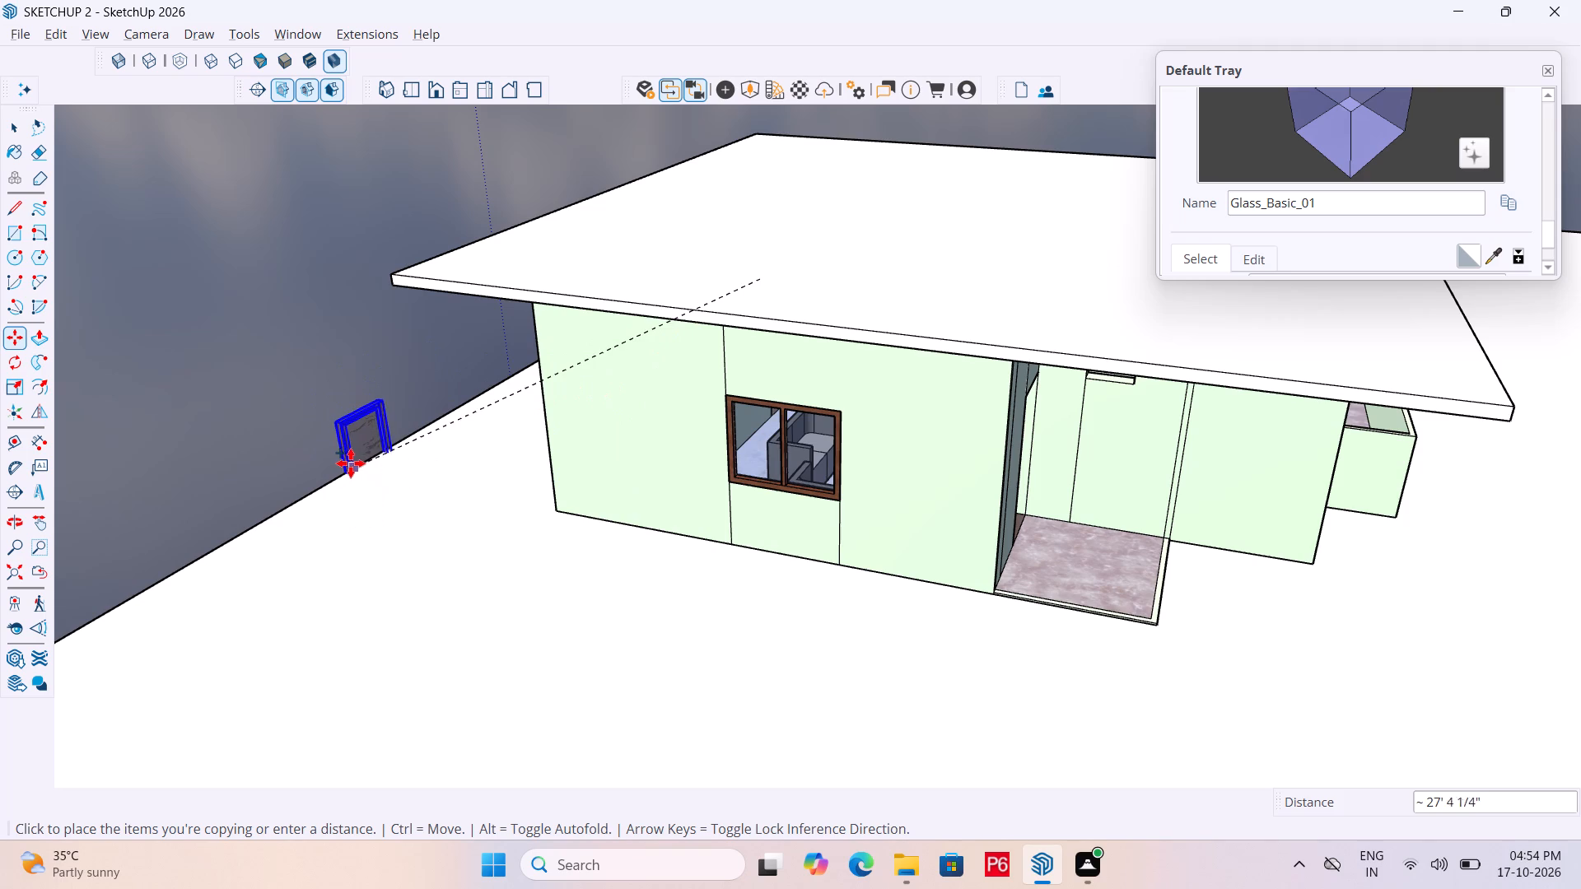
pyautogui.click(361, 413)
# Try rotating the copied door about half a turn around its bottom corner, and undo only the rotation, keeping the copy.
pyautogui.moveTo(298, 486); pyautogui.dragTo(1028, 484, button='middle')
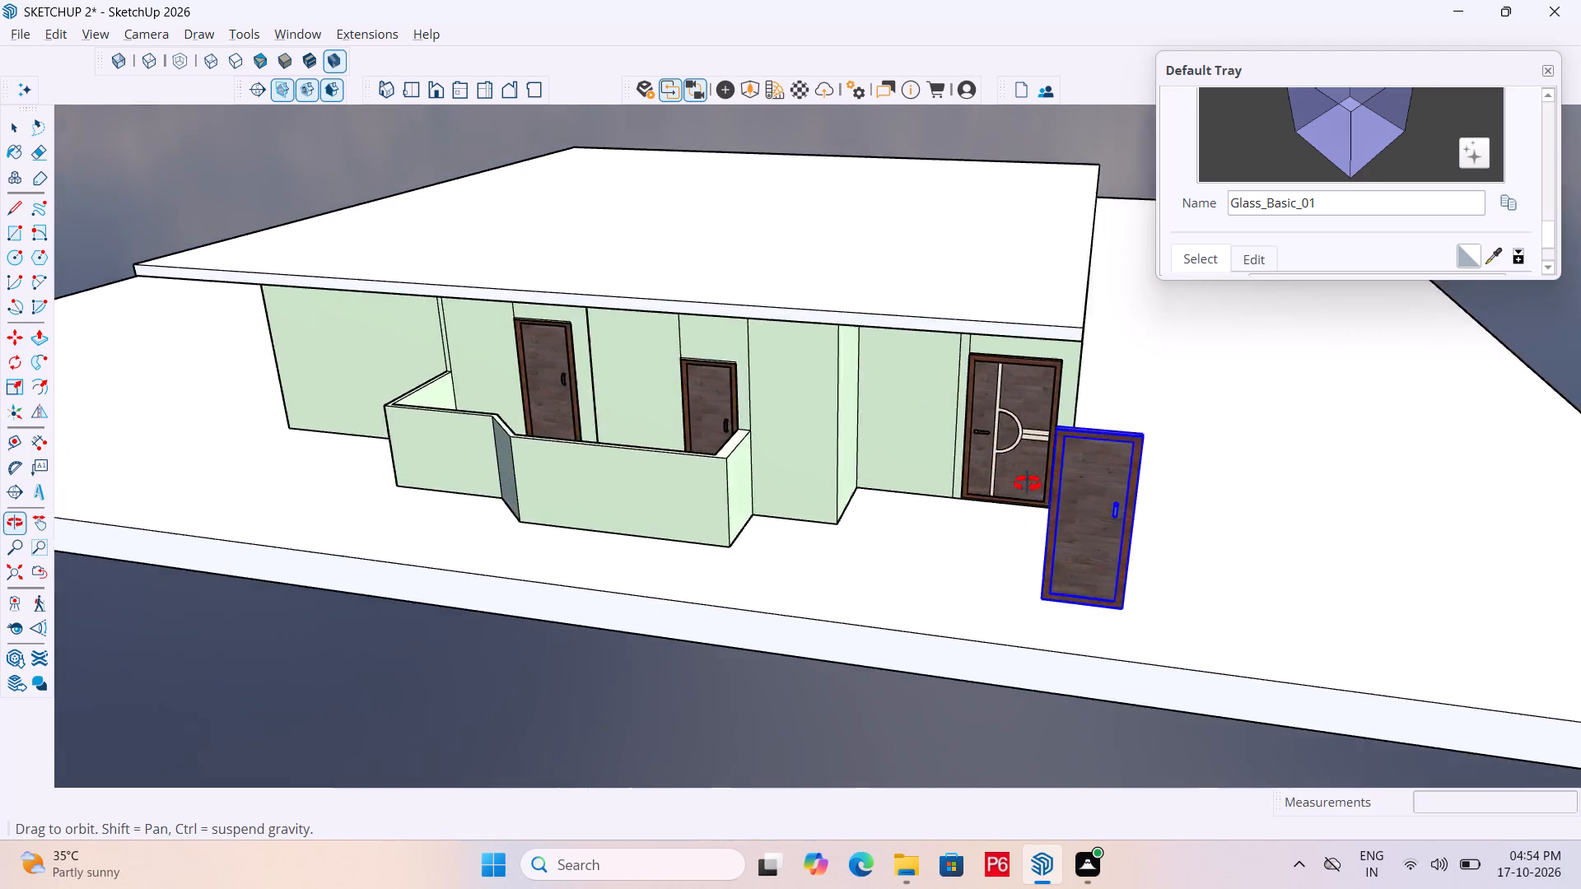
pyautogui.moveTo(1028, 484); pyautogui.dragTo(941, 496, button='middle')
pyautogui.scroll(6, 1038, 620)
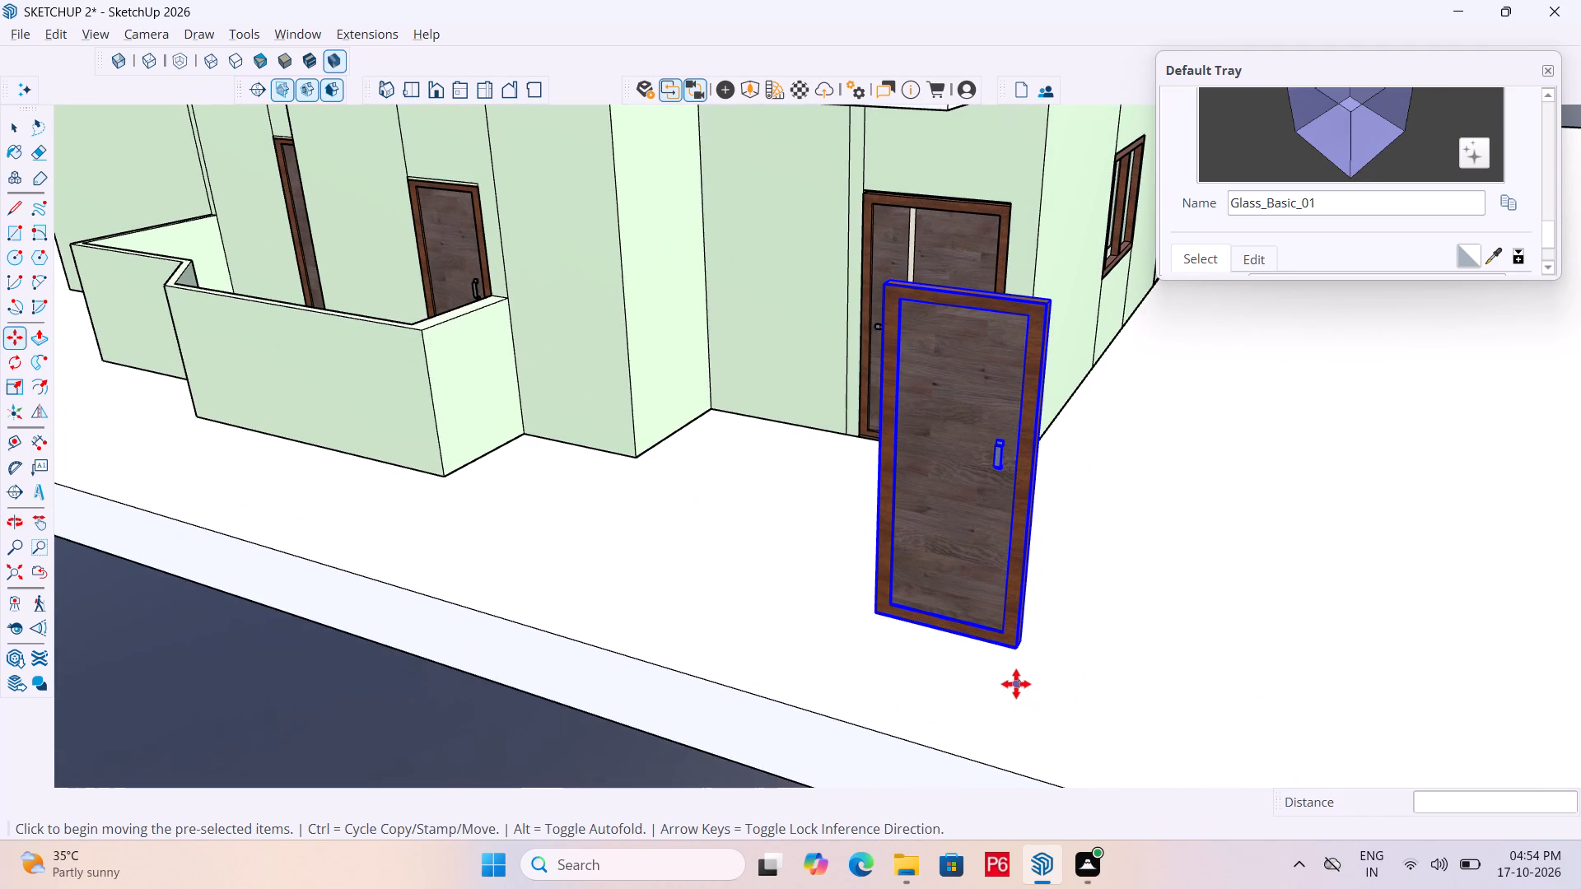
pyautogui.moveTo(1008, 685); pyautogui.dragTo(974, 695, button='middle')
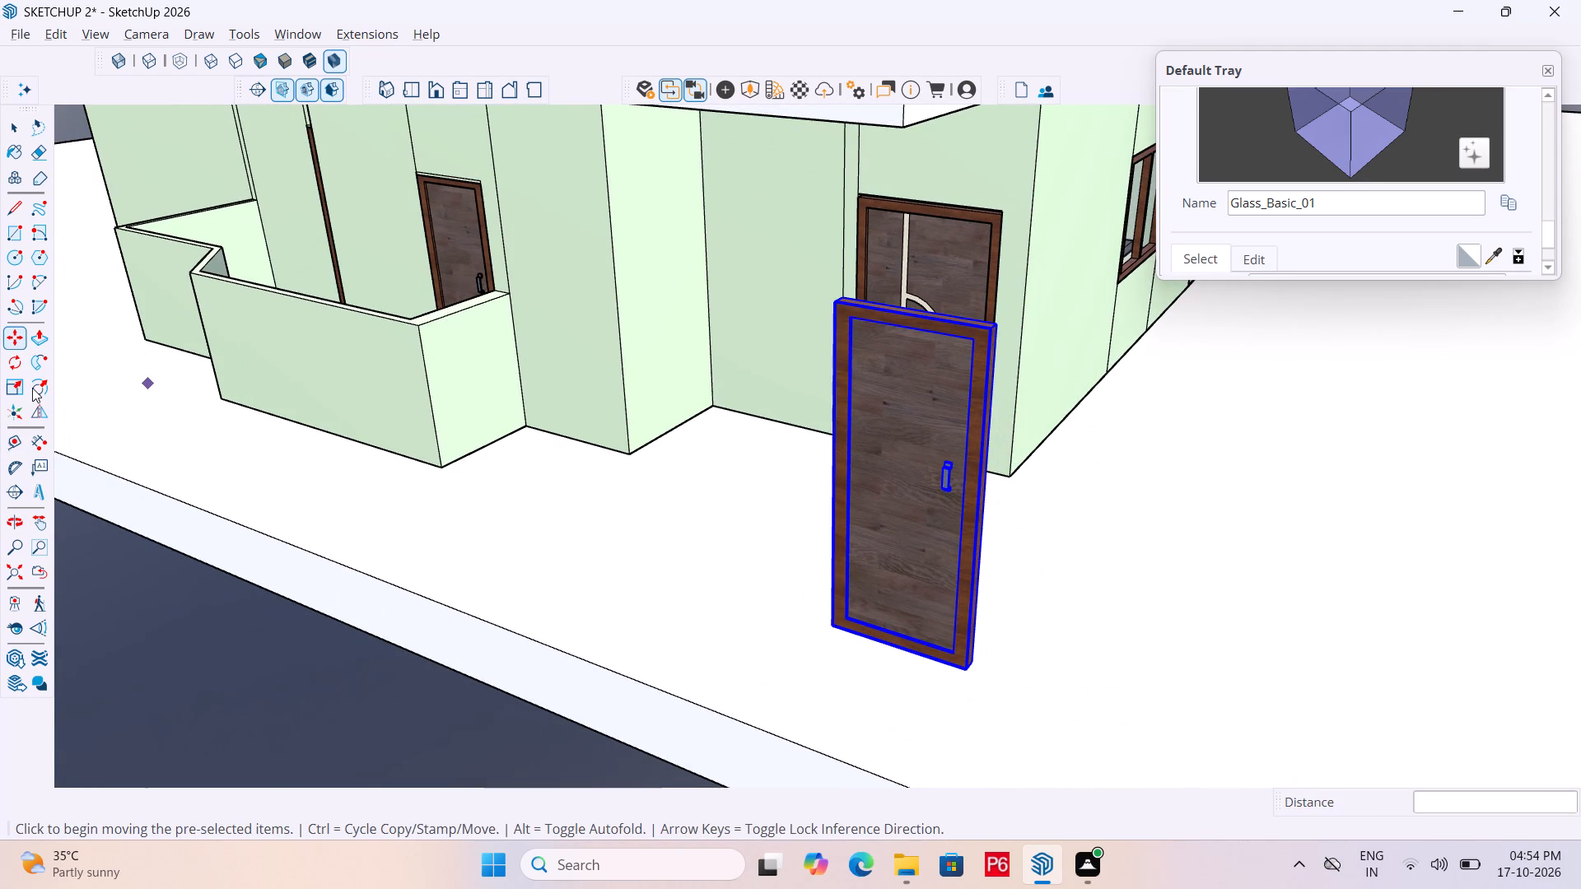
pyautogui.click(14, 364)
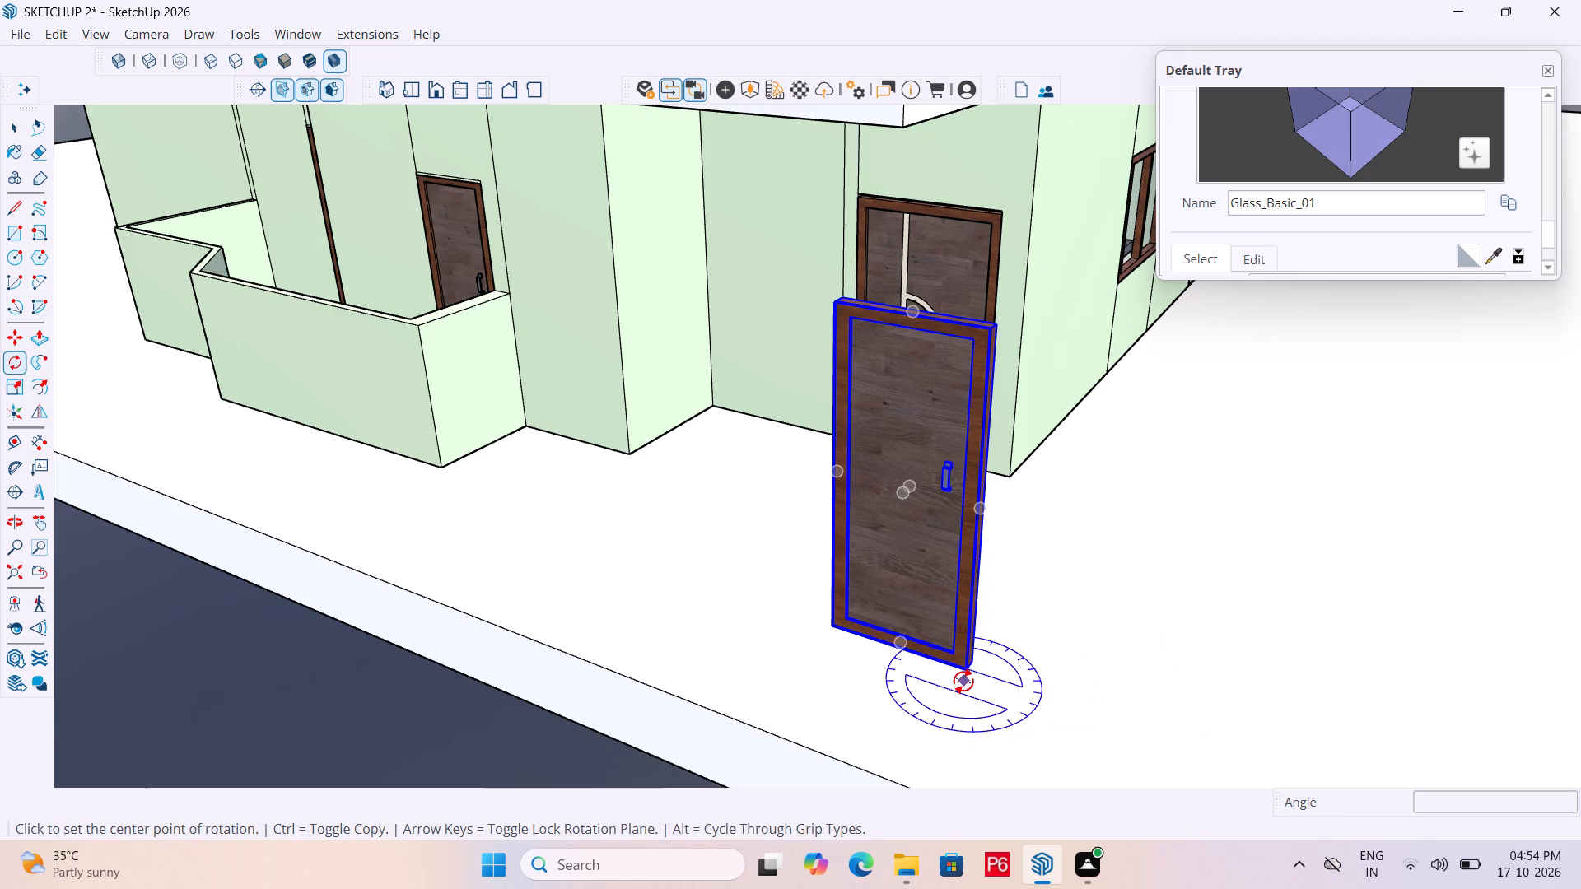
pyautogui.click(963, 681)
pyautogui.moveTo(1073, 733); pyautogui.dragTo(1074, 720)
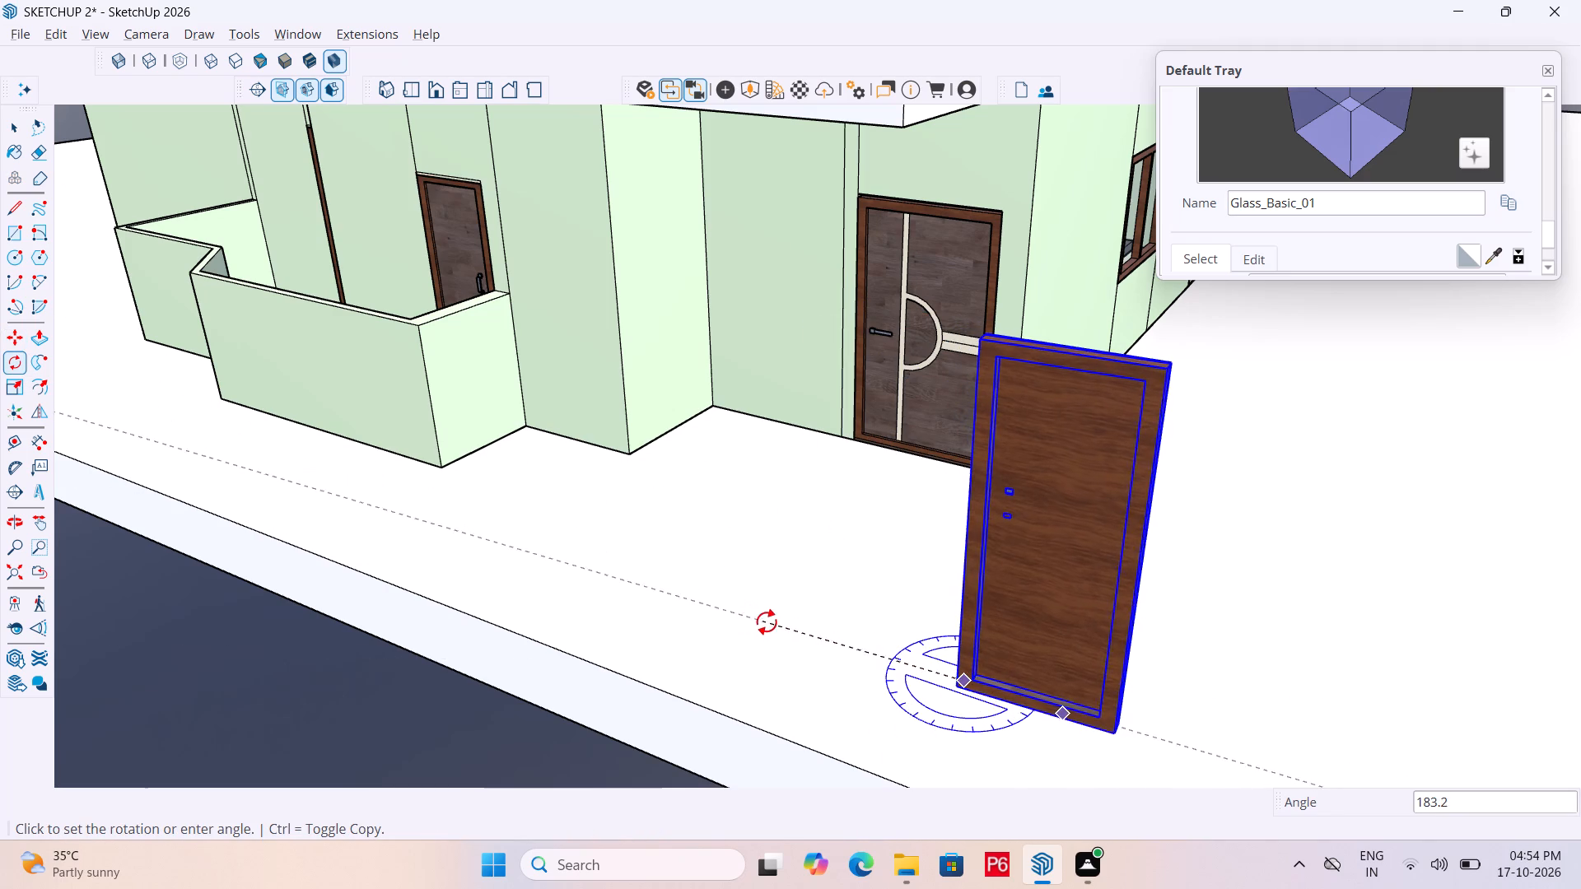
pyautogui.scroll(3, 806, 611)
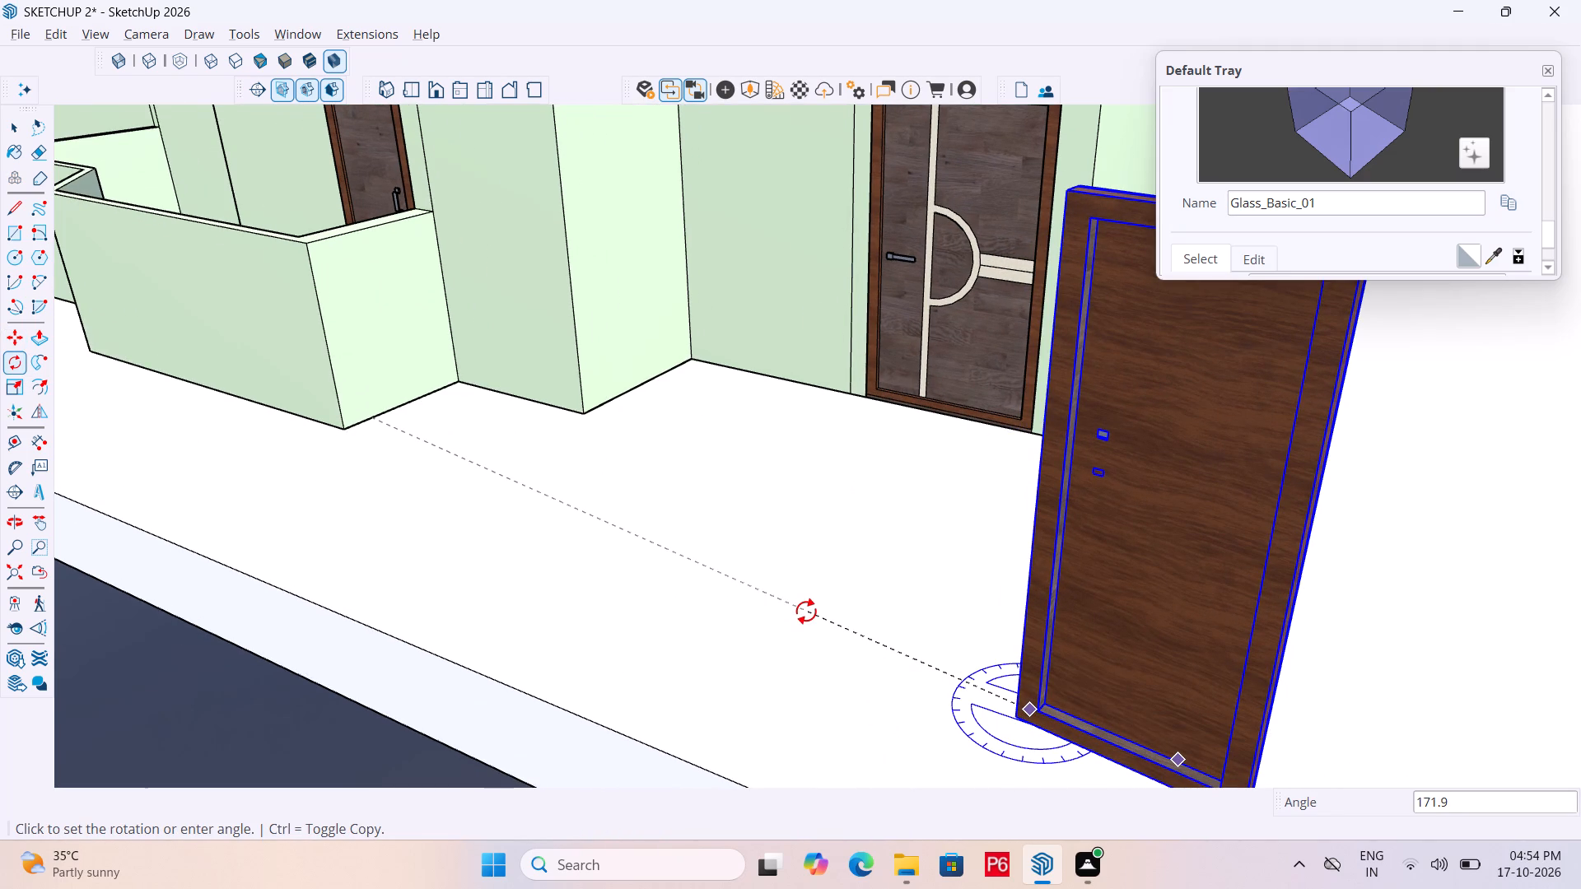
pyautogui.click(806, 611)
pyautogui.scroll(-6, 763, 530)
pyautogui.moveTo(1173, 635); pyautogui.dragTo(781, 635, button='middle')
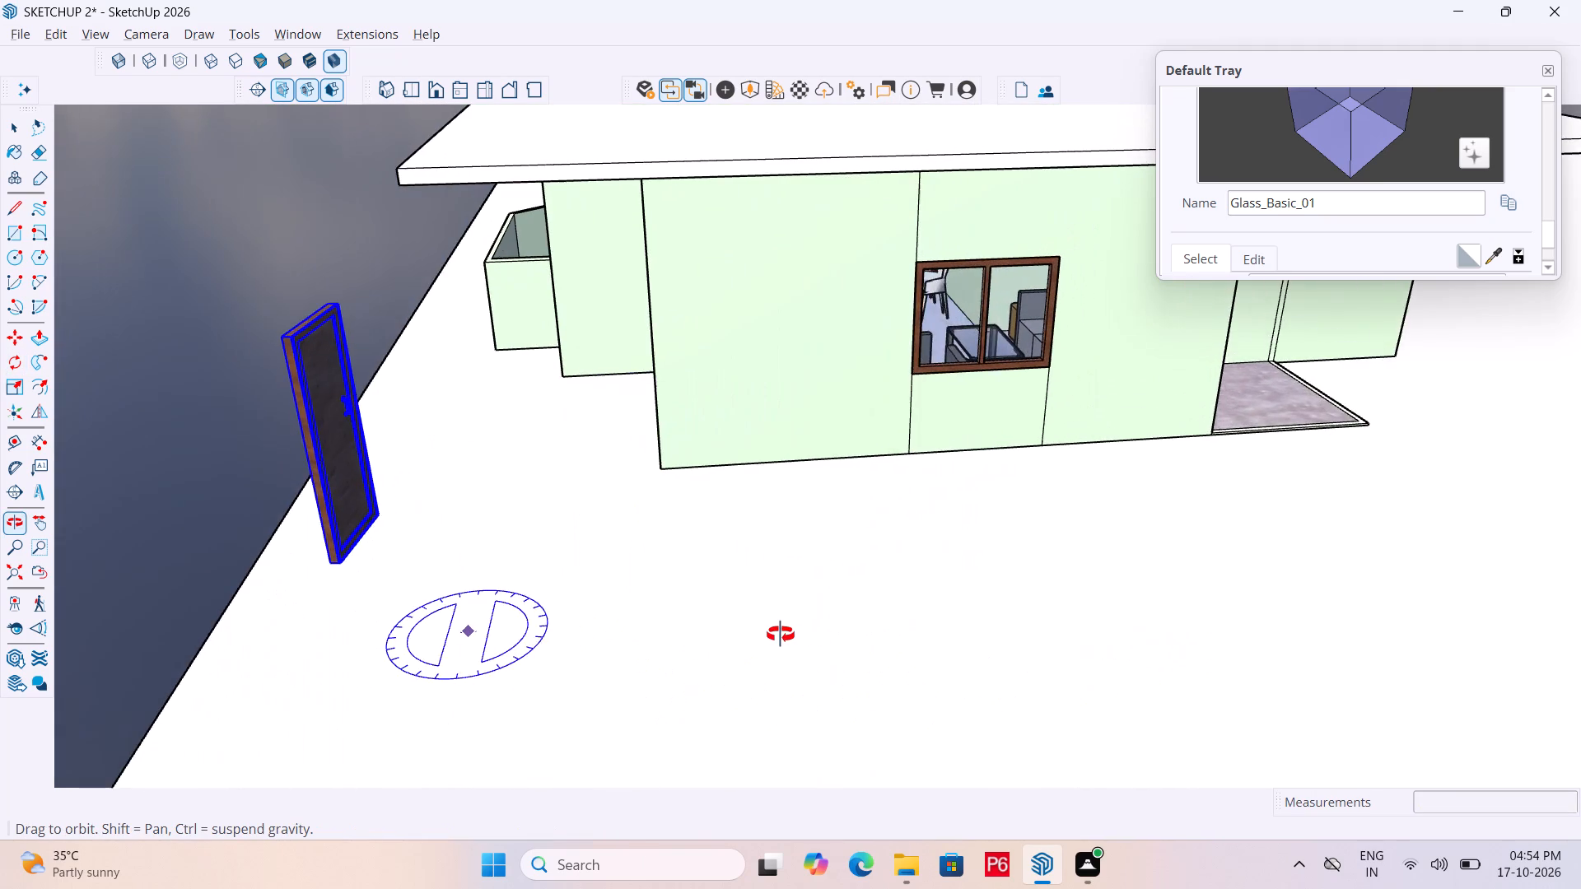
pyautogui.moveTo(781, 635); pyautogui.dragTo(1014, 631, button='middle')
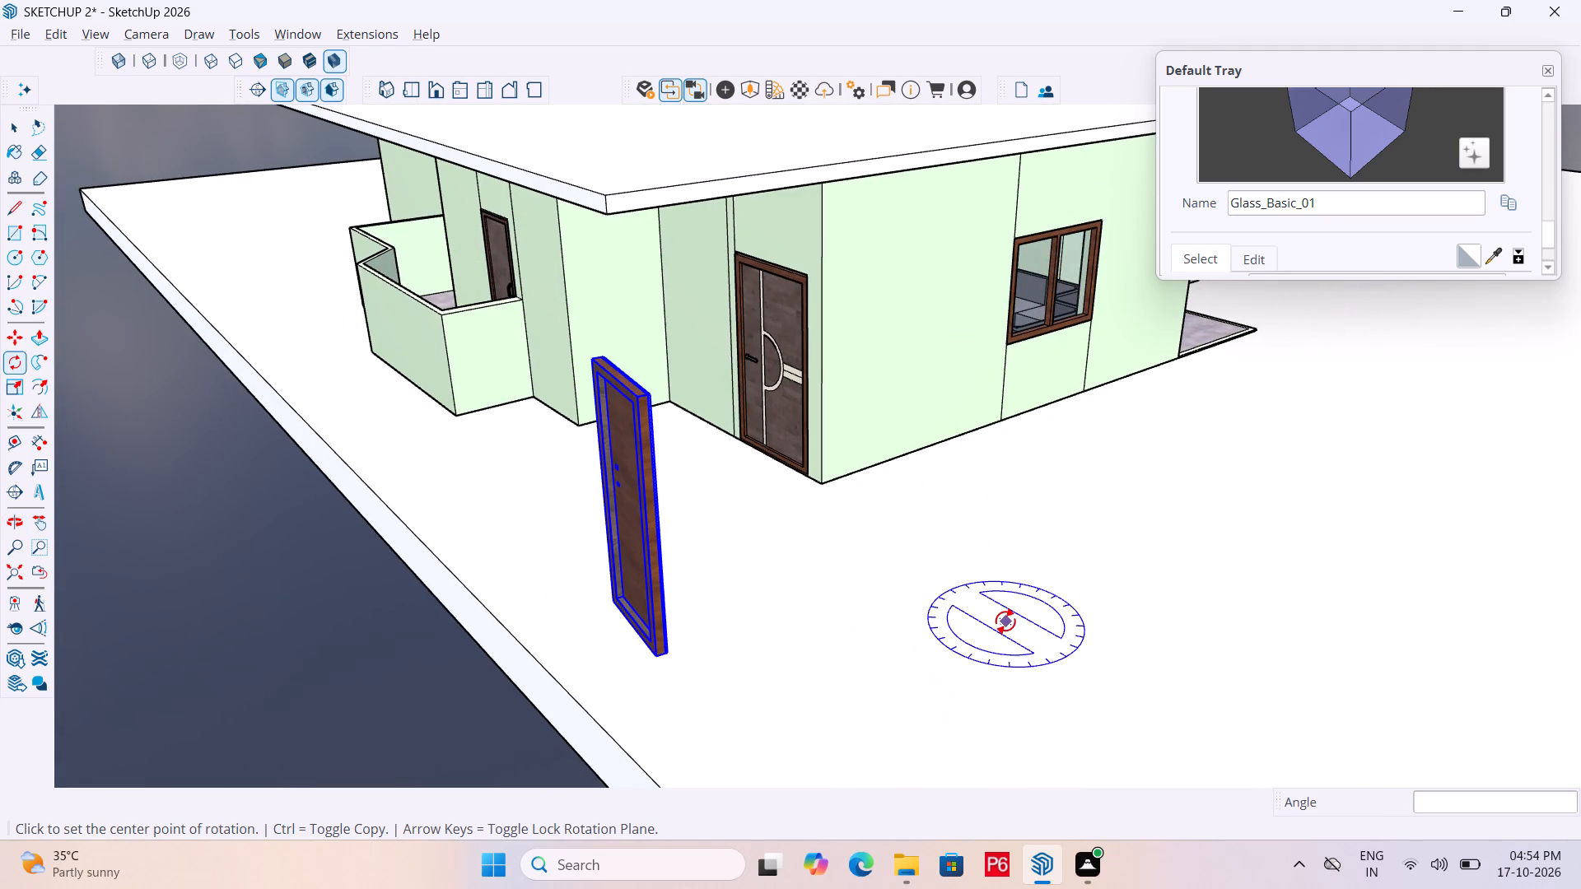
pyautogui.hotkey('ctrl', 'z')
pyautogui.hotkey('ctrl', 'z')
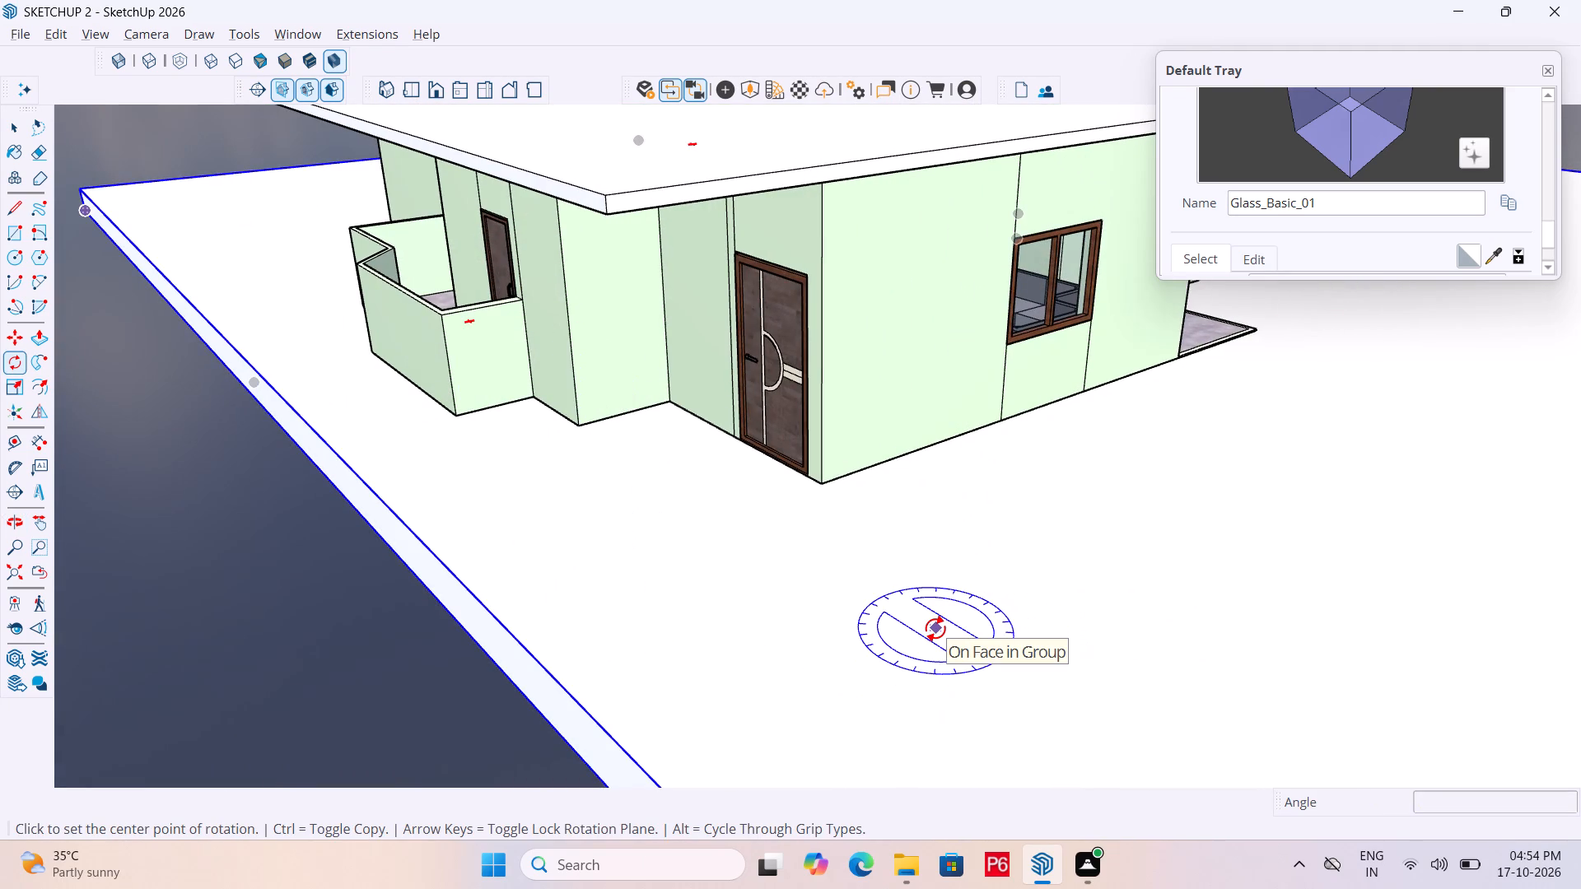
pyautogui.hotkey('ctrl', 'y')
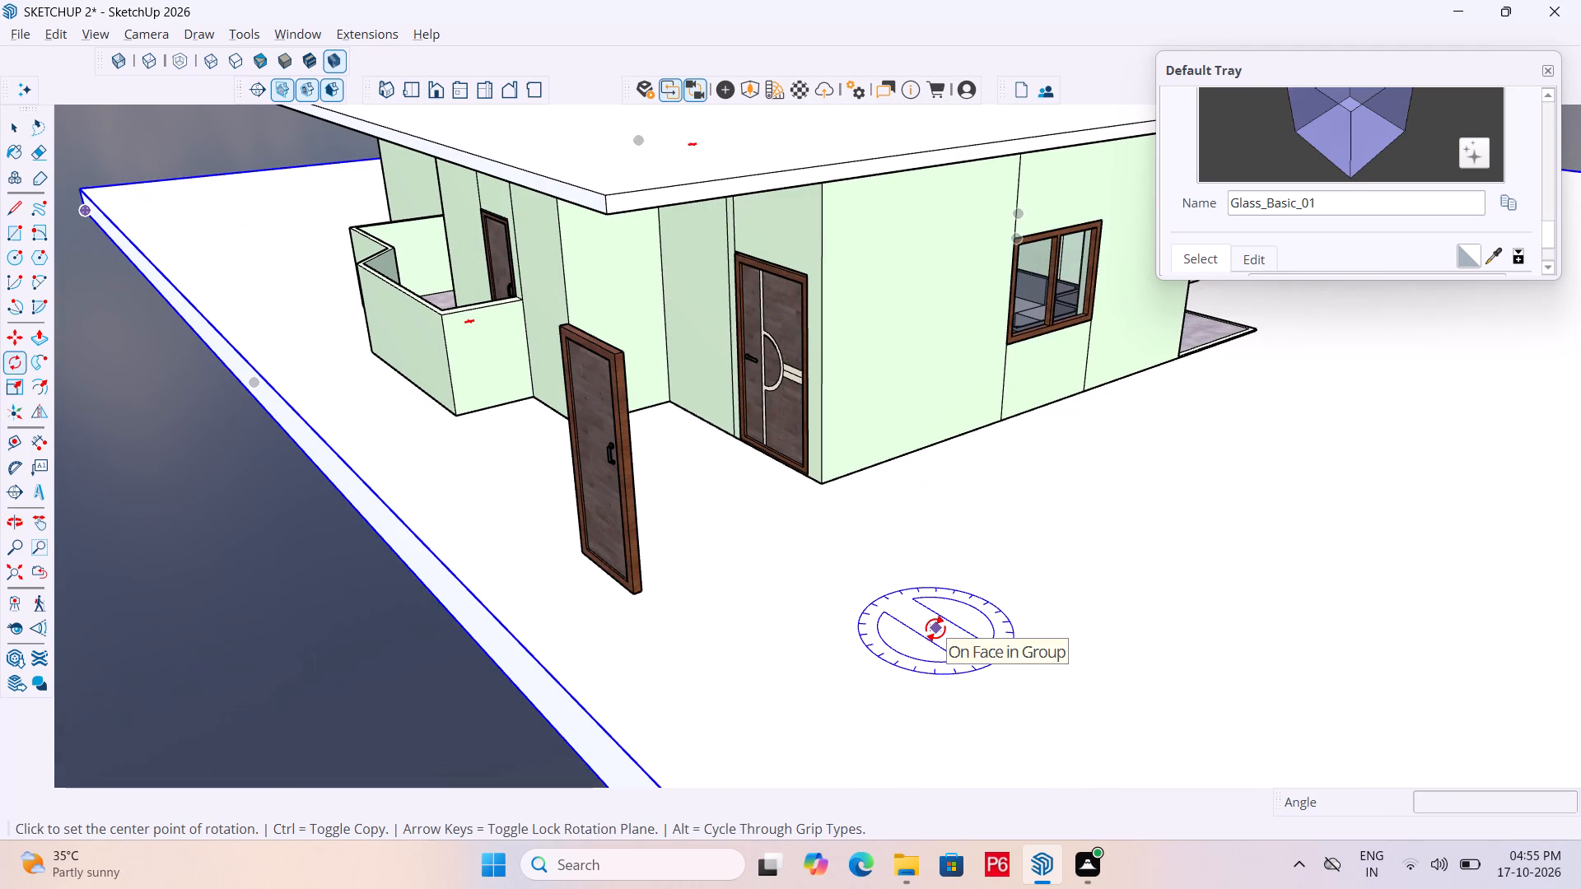
# Rotate the copied door 180 degrees on the ground plane about its bottom corner.
pyautogui.scroll(3, 625, 581)
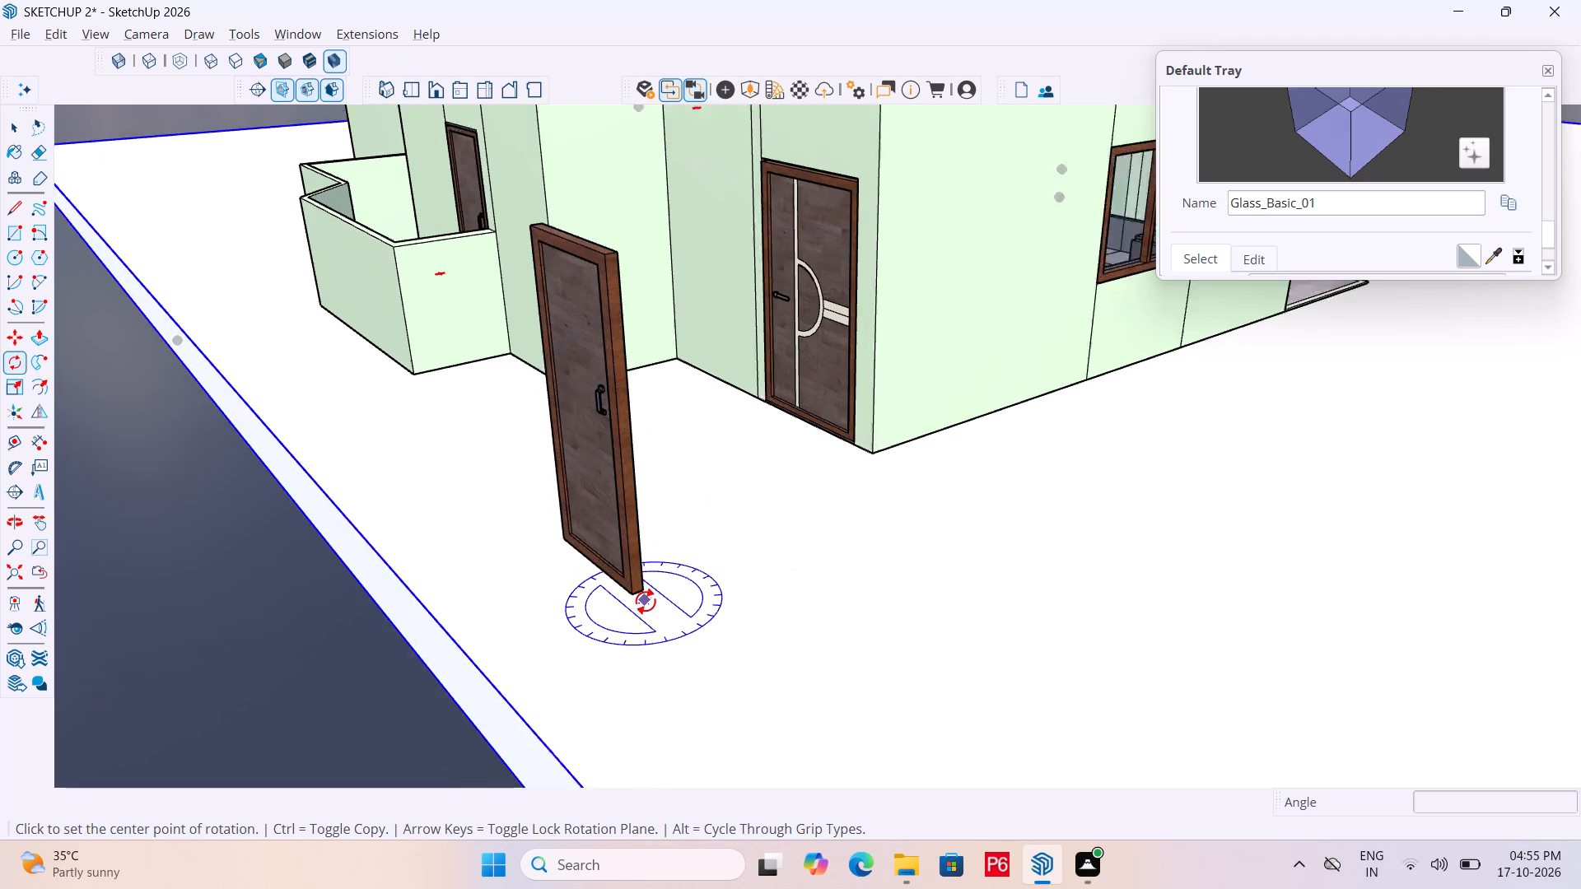
pyautogui.scroll(3, 646, 601)
pyautogui.click(640, 607)
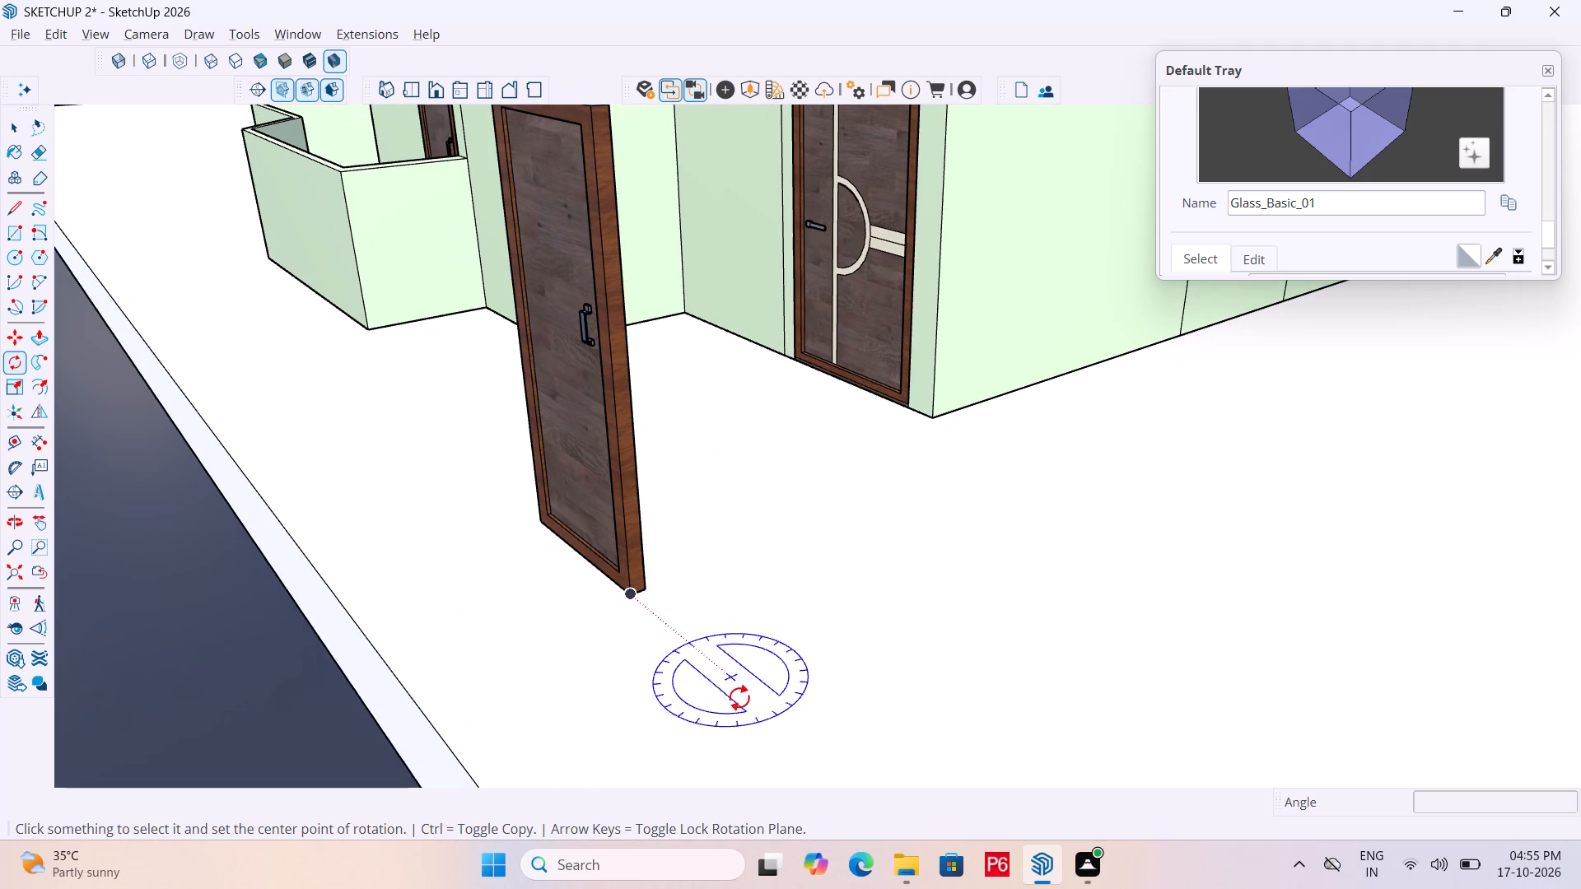
pyautogui.click(752, 721)
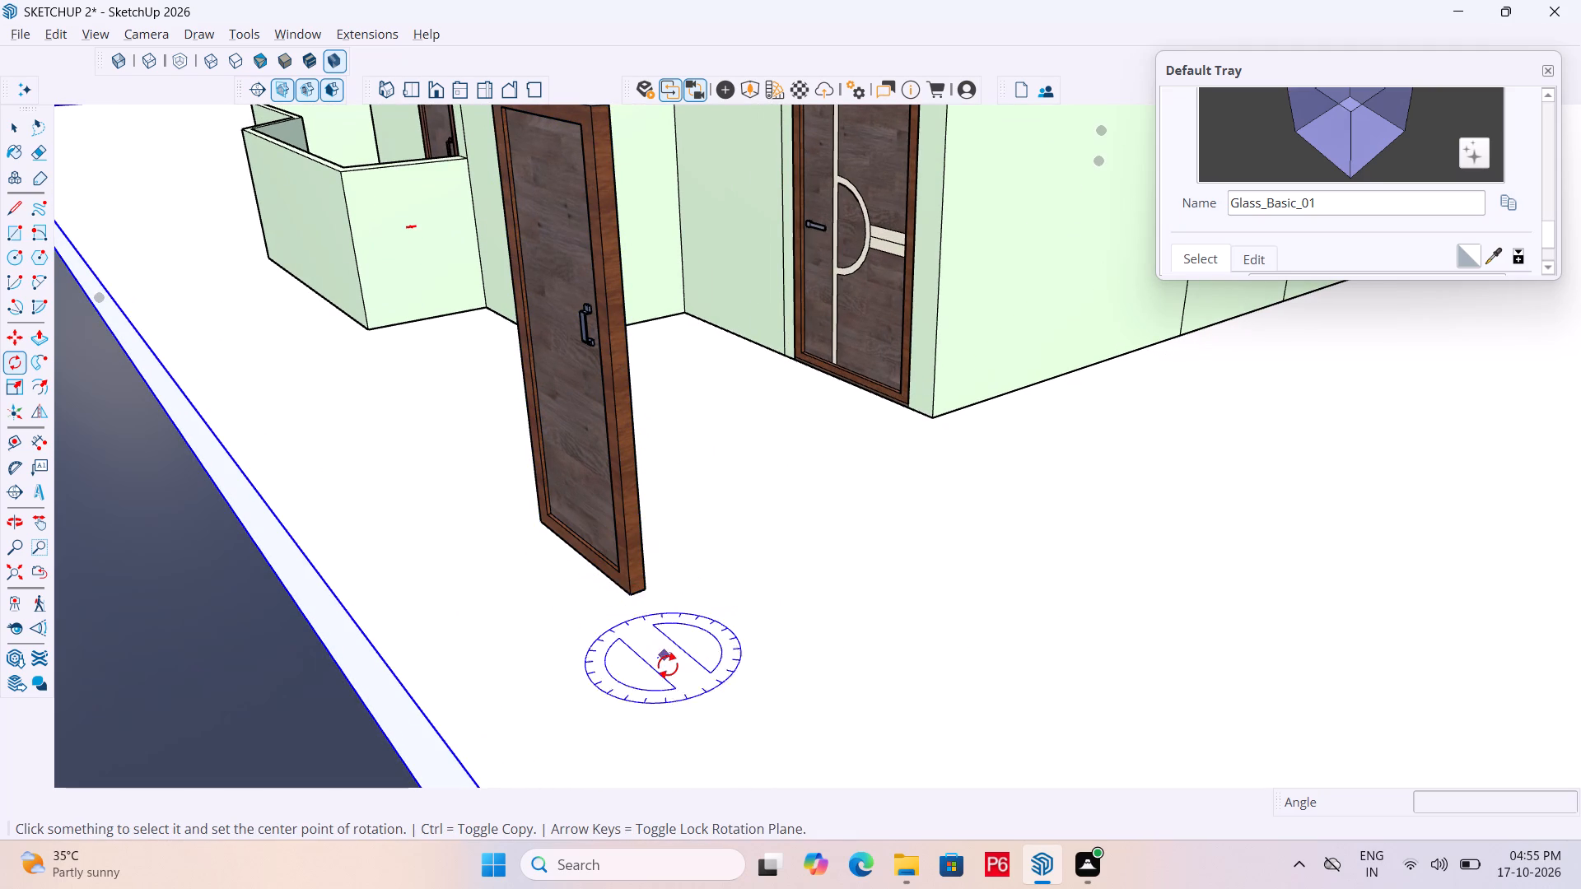
pyautogui.press('Escape')
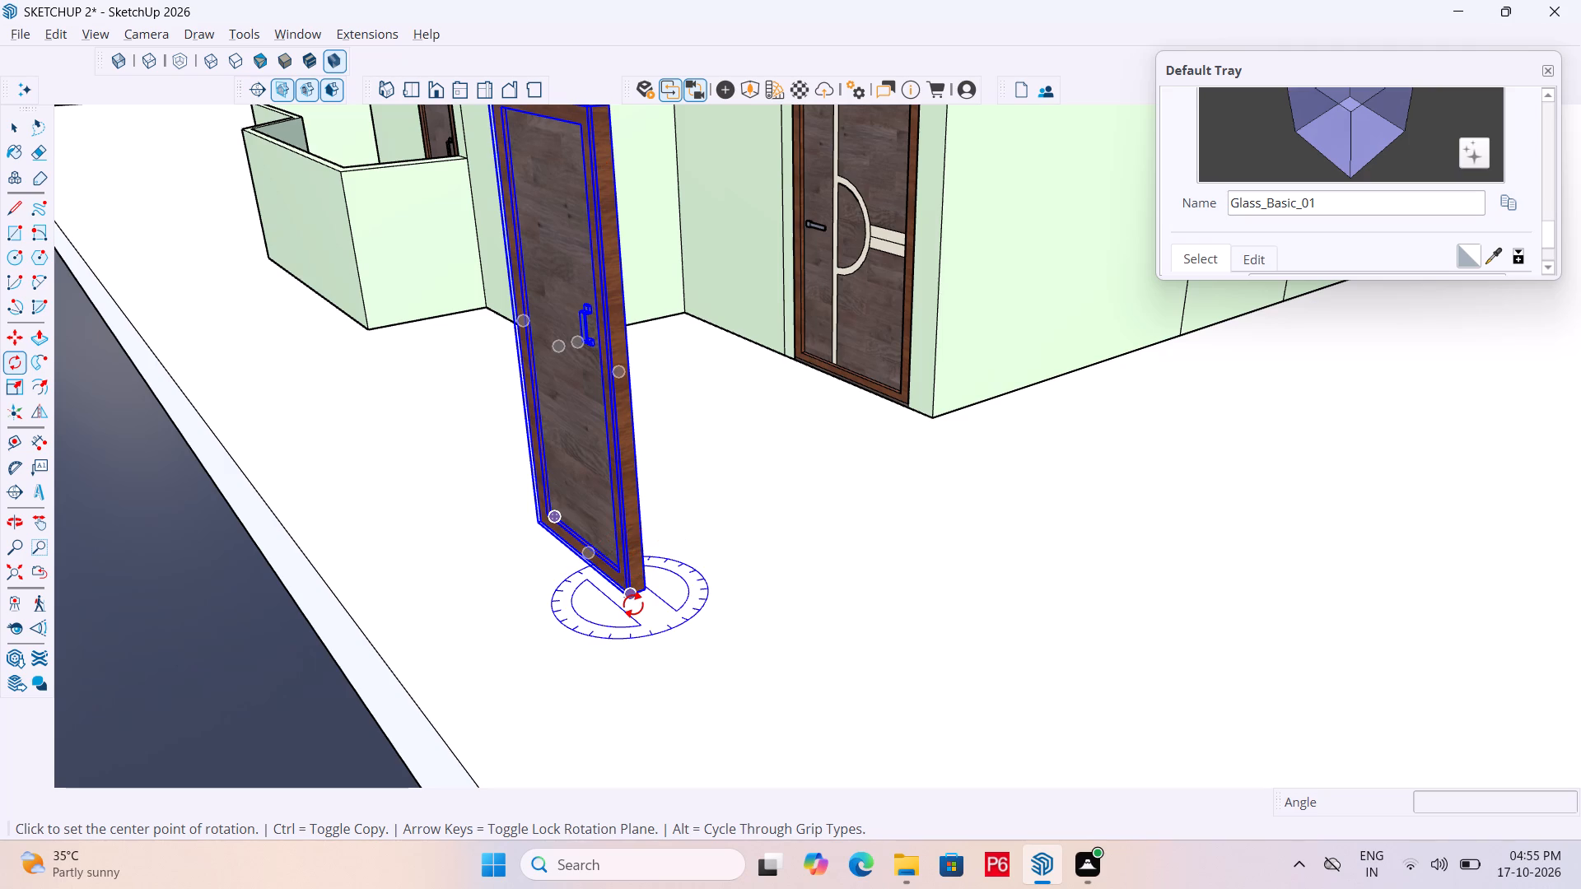
pyautogui.click(633, 603)
pyautogui.moveTo(713, 678); pyautogui.dragTo(723, 668)
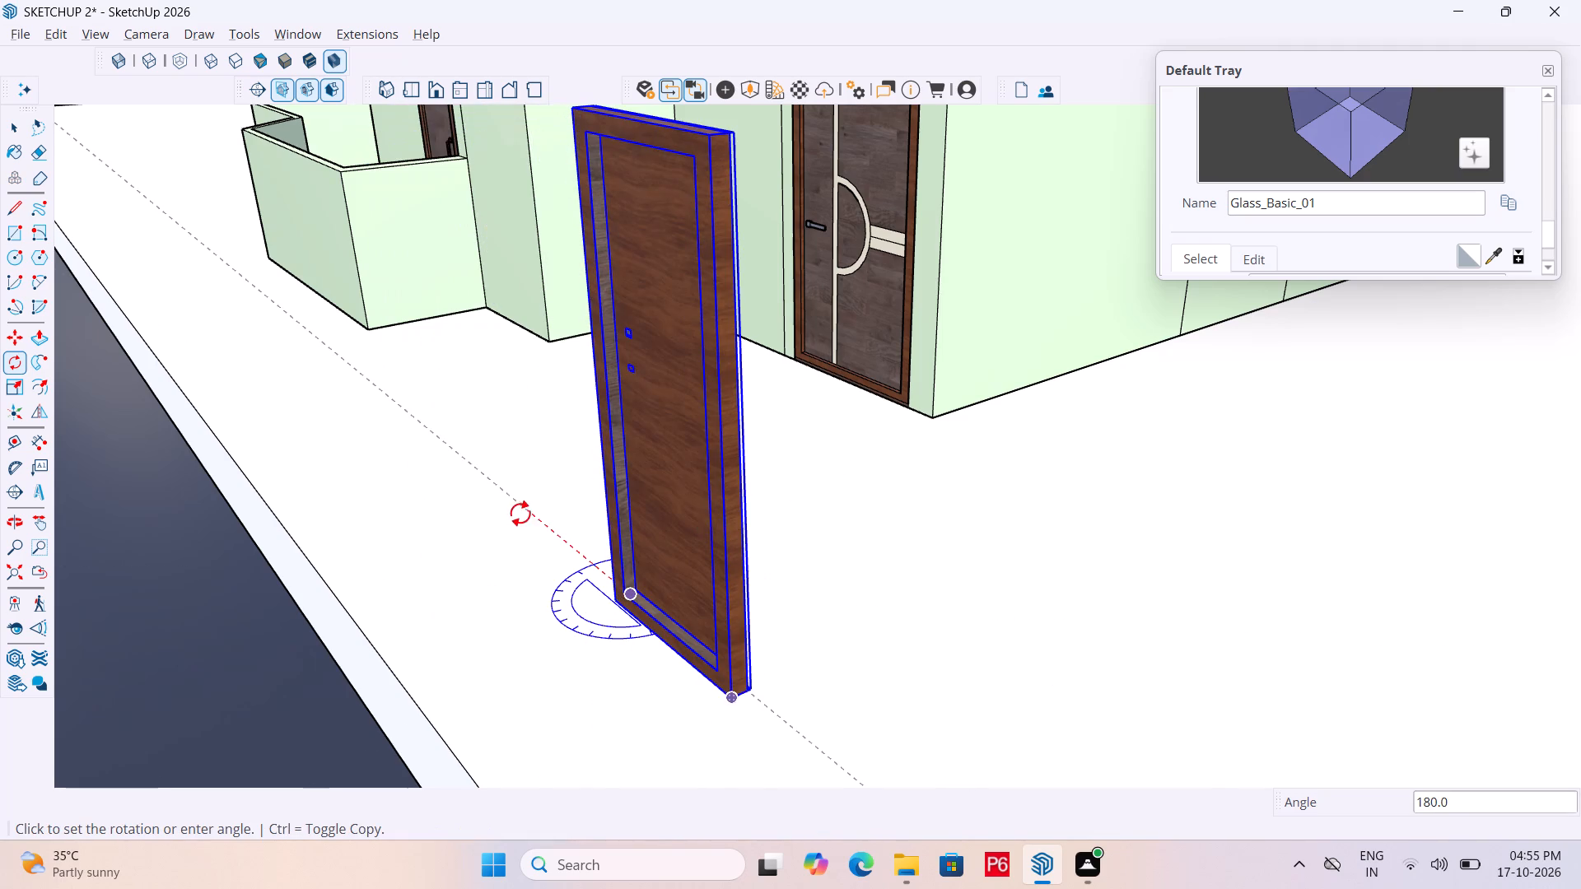
pyautogui.click(534, 502)
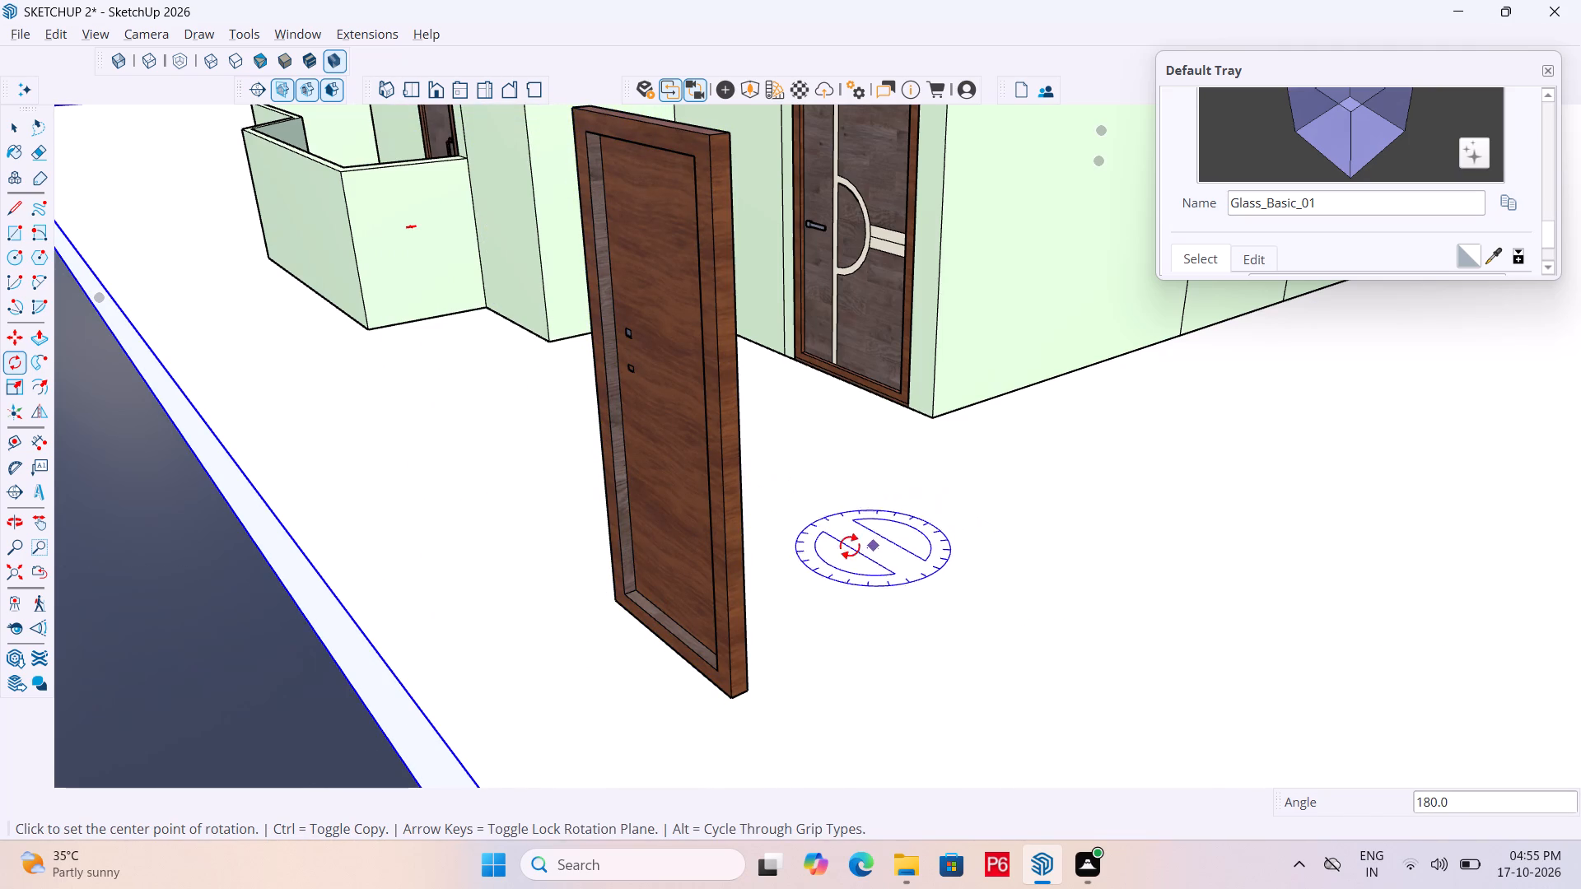
pyautogui.press('space')
pyautogui.moveTo(840, 551); pyautogui.dragTo(515, 541, button='middle')
pyautogui.scroll(-1, 837, 550)
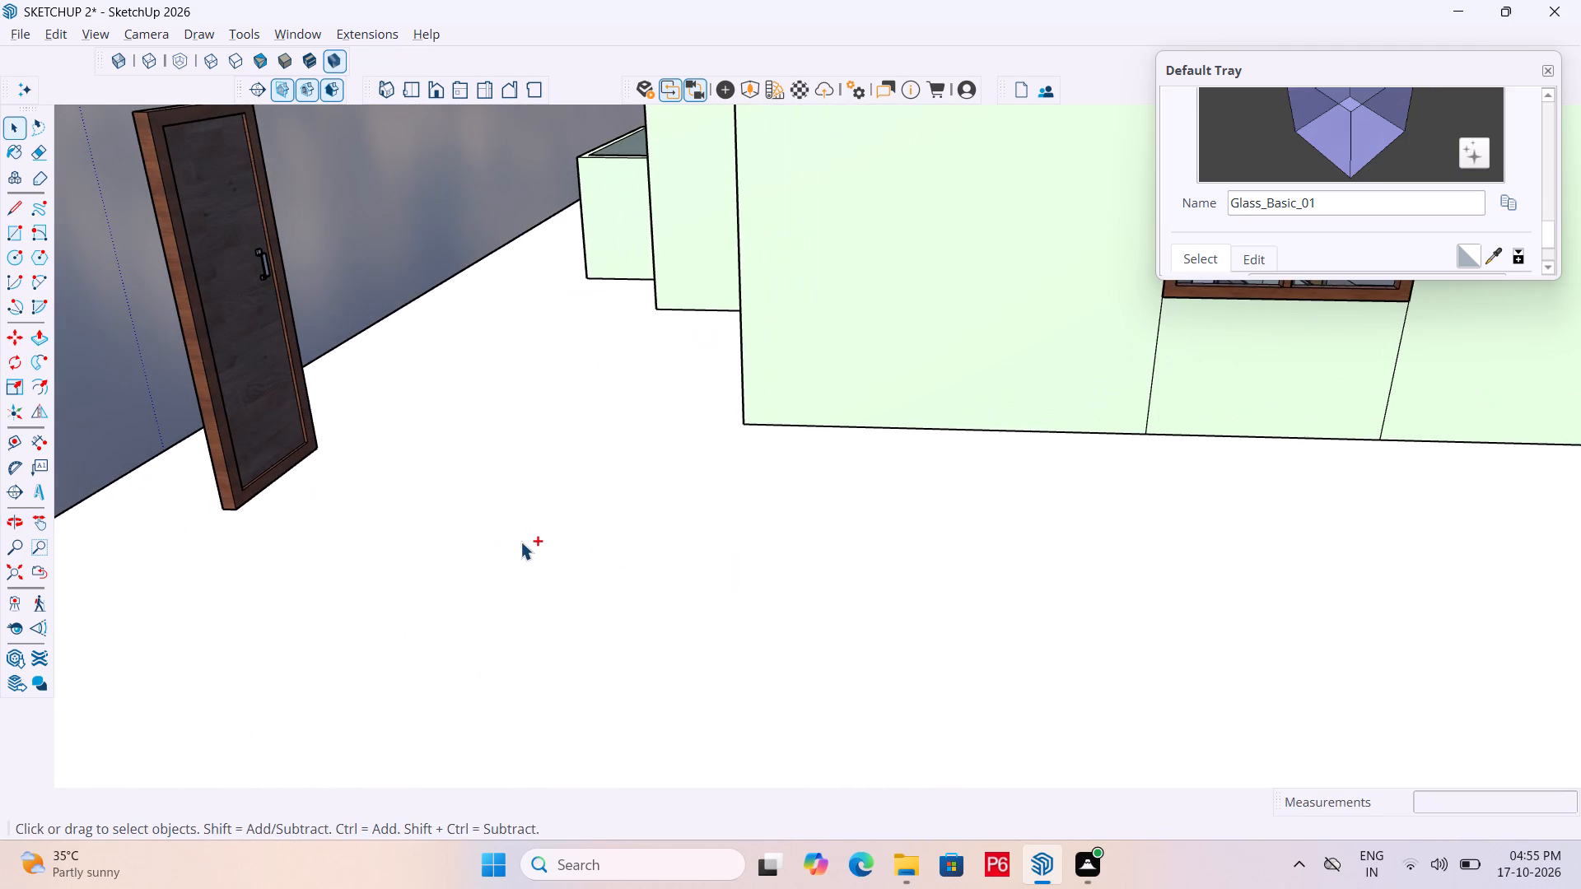
# Save the model with the rotated door copy.
pyautogui.hotkey('ctrl', 's')
pyautogui.hotkey('ctrl', 's')
pyautogui.hotkey('ctrl', 's')
# Move the copied door by its bottom corner into the open doorway at the marble-floored porch, against the jamb corner.
pyautogui.scroll(-3, 657, 531)
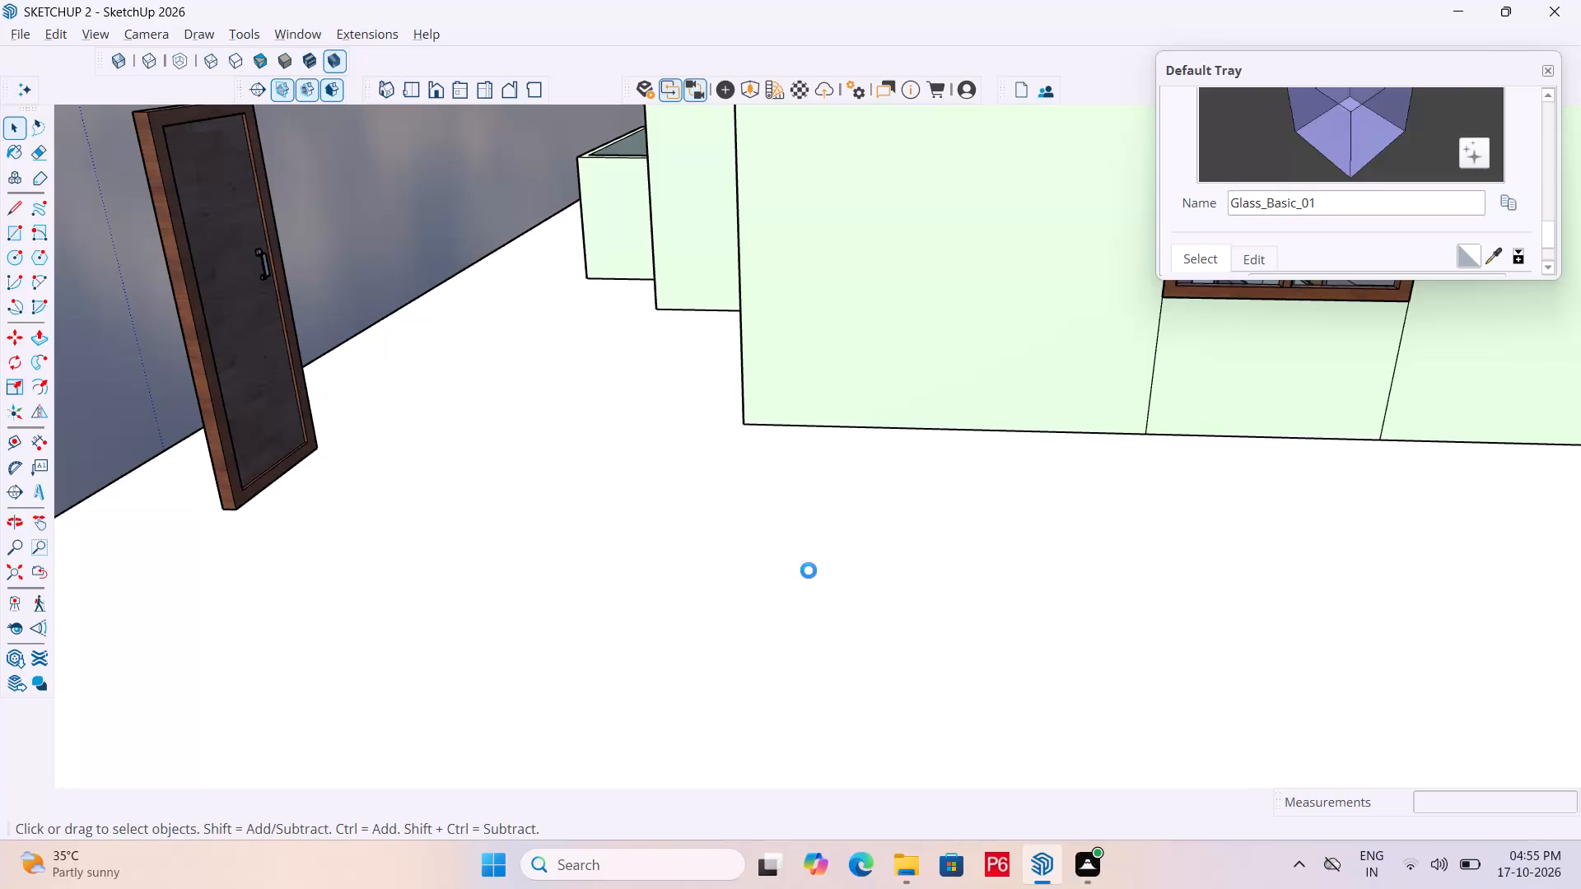
pyautogui.scroll(-2, 924, 470)
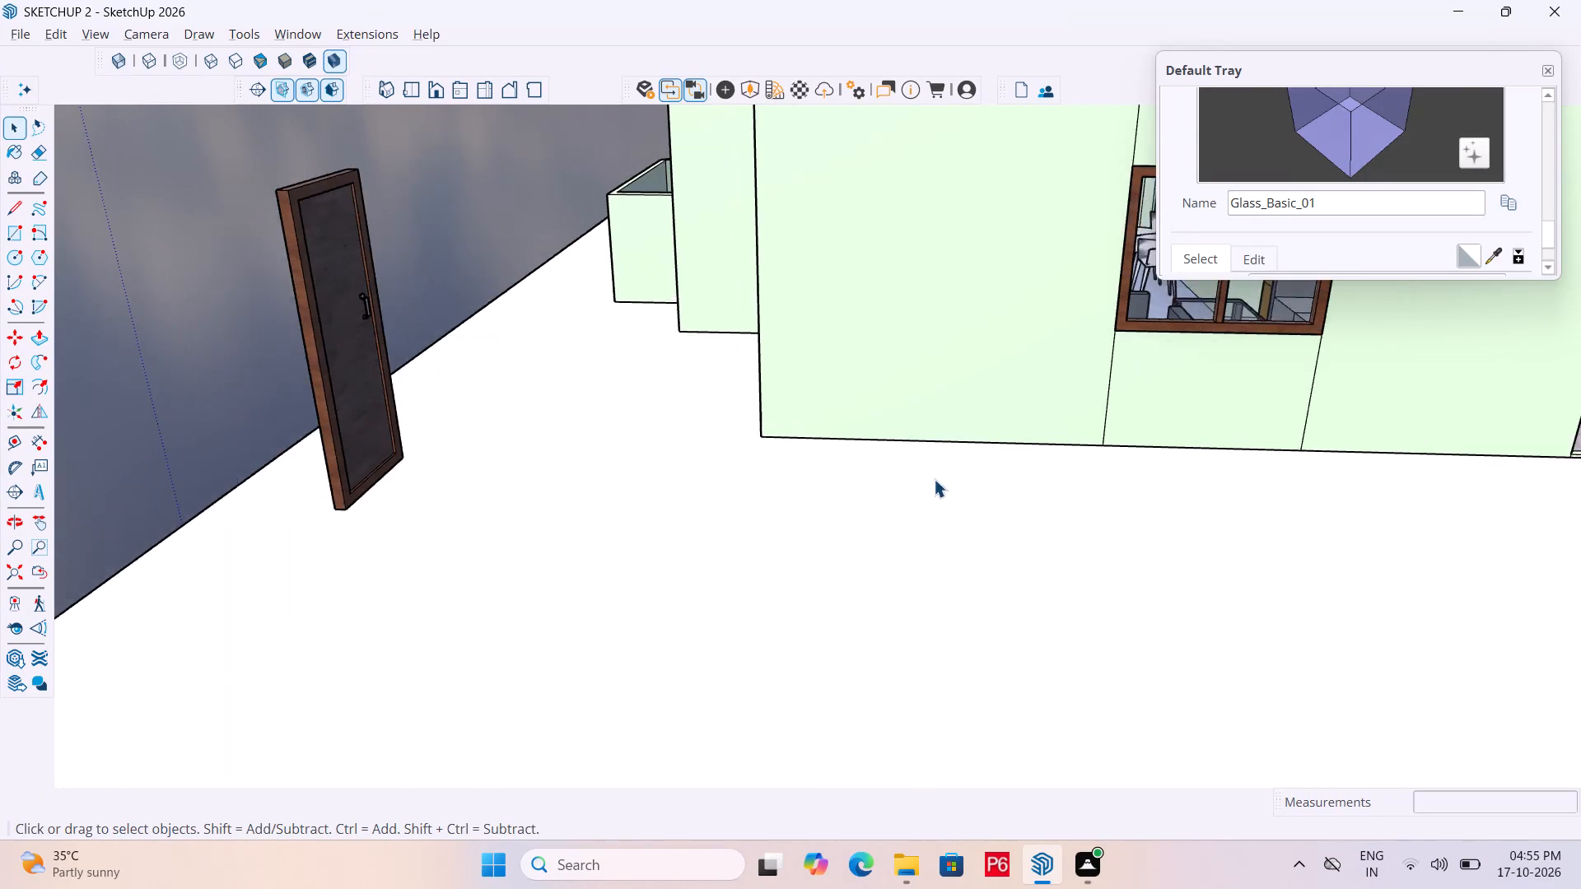
pyautogui.scroll(-3, 934, 479)
pyautogui.moveTo(809, 471); pyautogui.dragTo(471, 516, button='middle')
pyautogui.scroll(13, 334, 400)
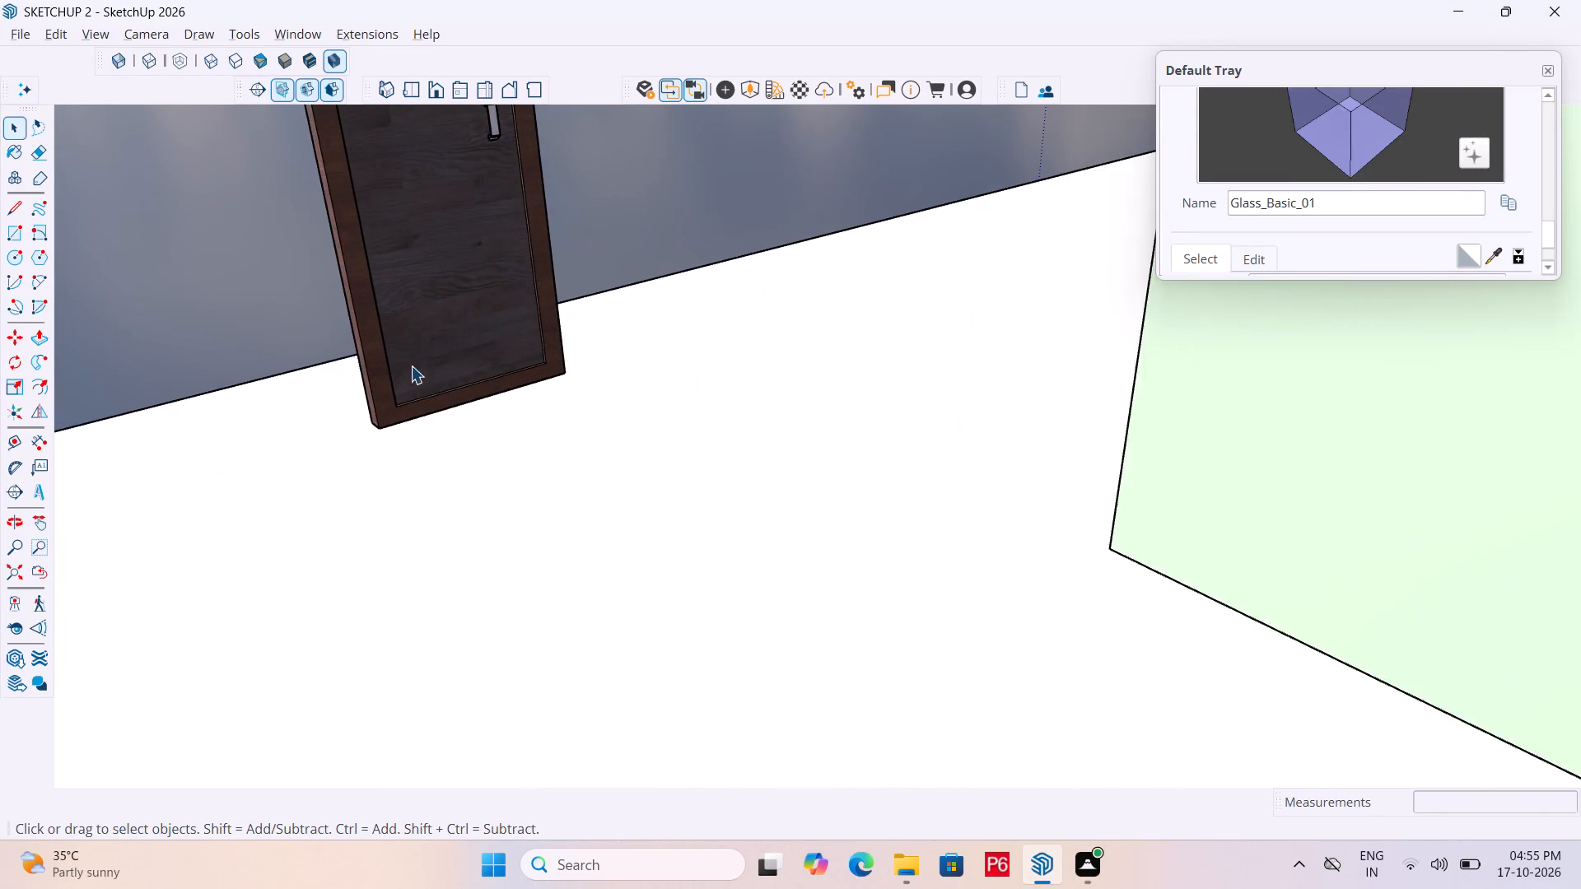
pyautogui.scroll(5, 411, 365)
pyautogui.press('m')
pyautogui.scroll(4, 352, 480)
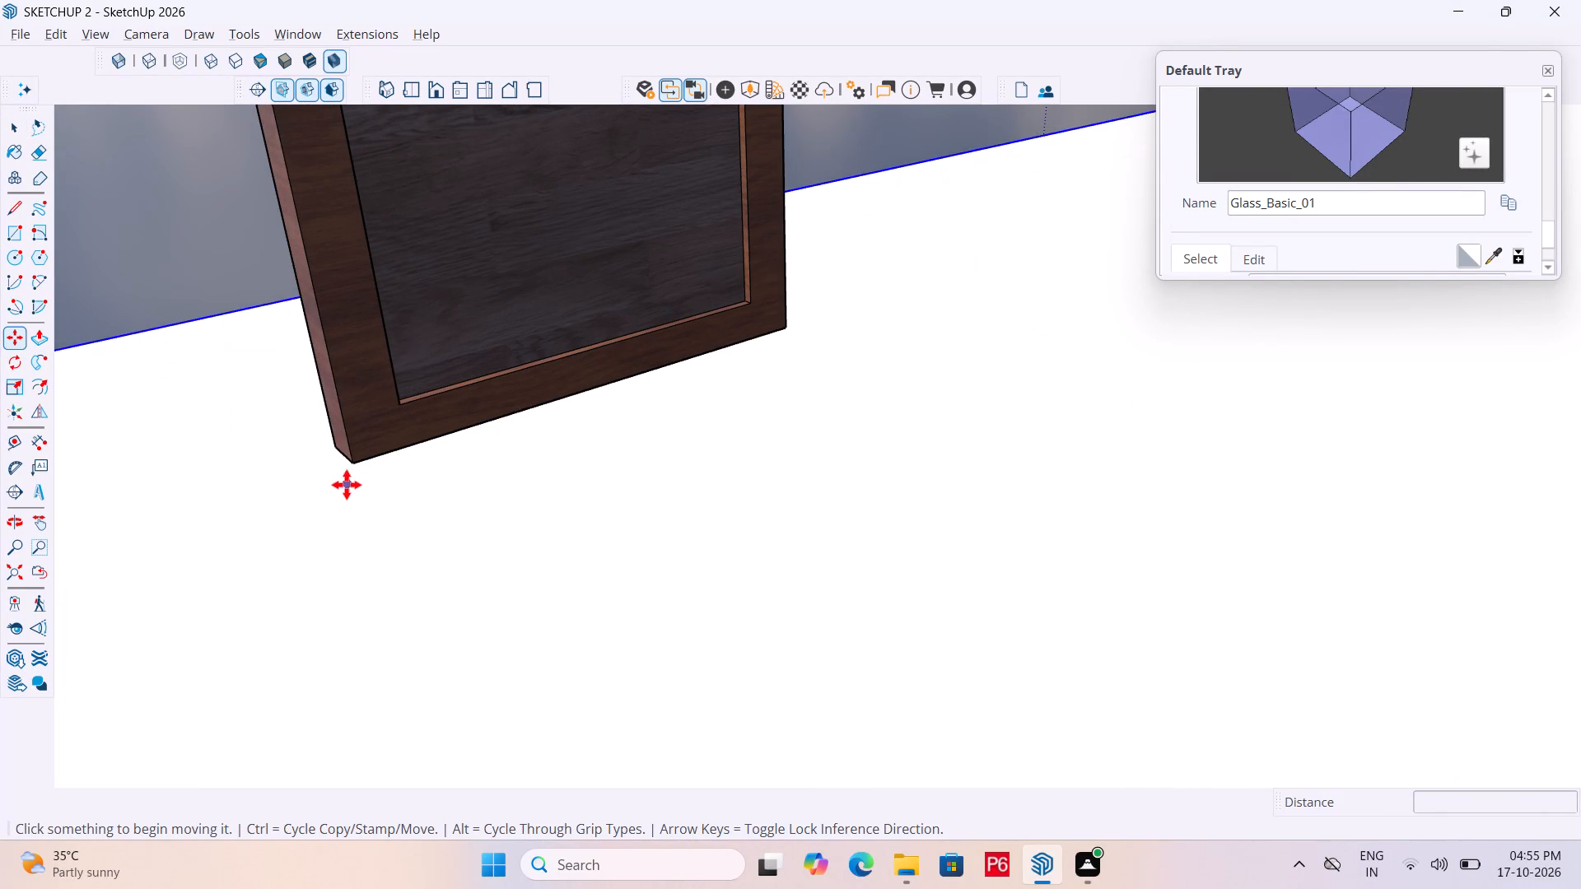
pyautogui.click(352, 465)
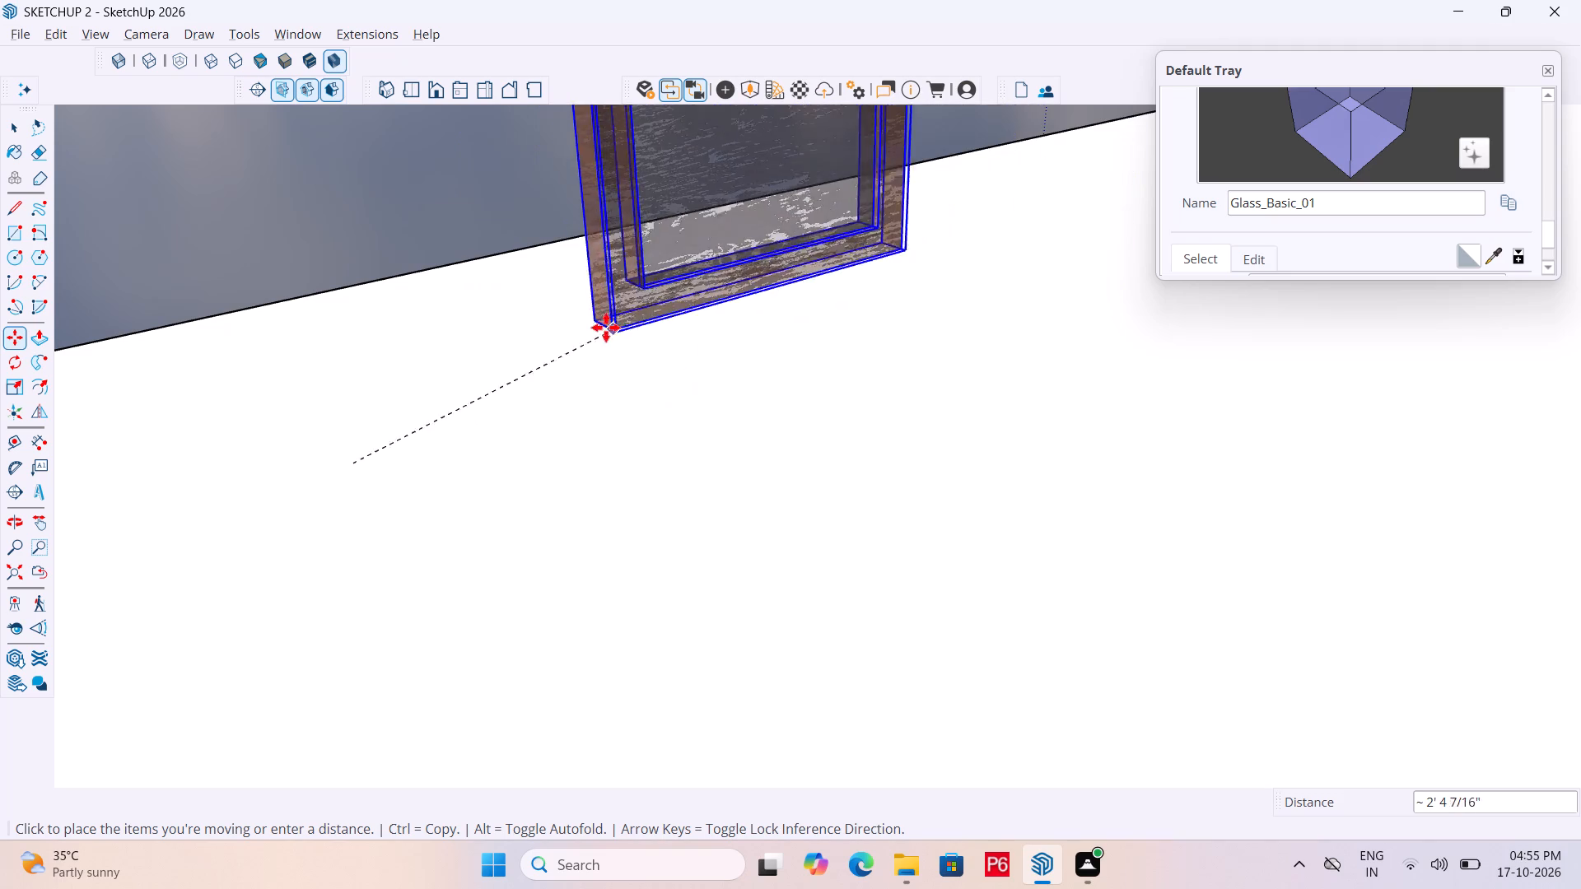
pyautogui.scroll(-8, 478, 286)
pyautogui.scroll(-5, 263, 288)
pyautogui.scroll(-8, 156, 373)
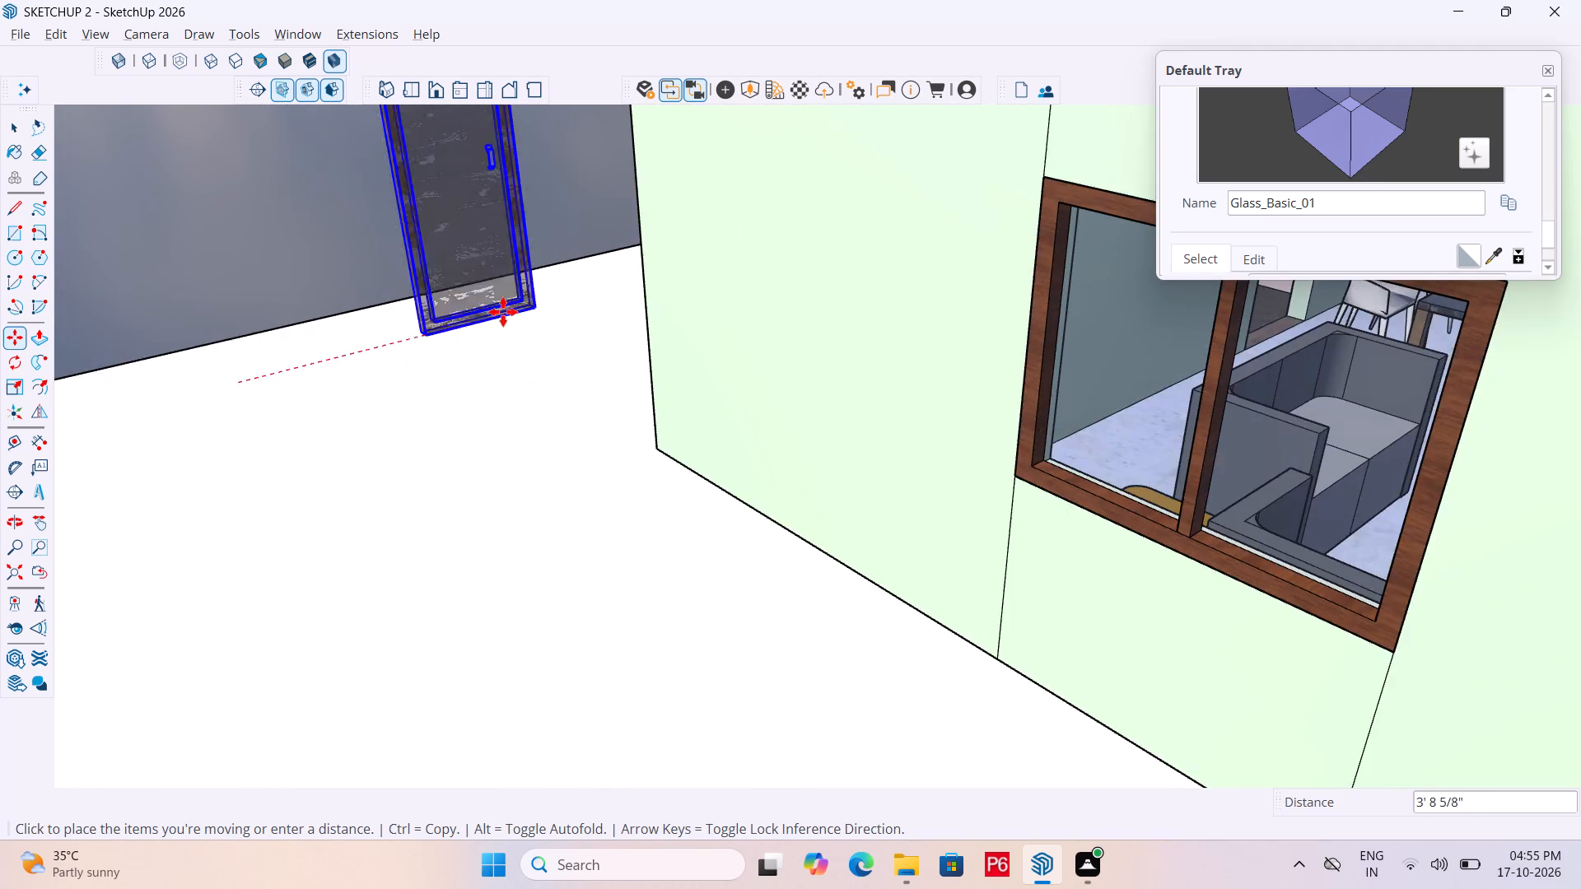
pyautogui.scroll(-5, 503, 312)
pyautogui.scroll(11, 1162, 581)
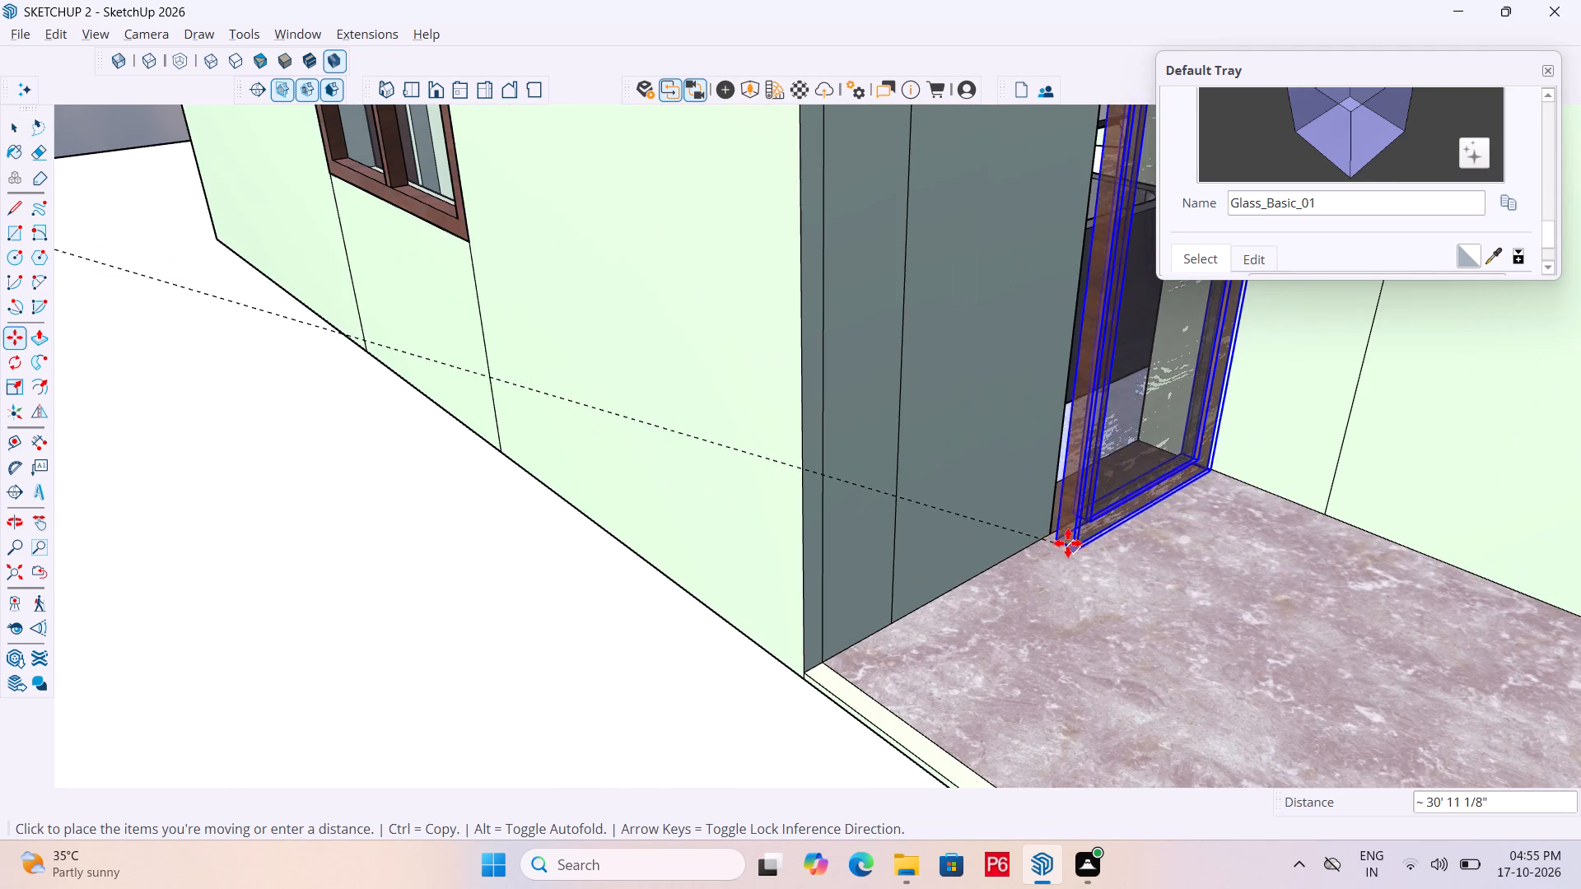
pyautogui.click(1044, 534)
# Save the model with the door fitted at the porch.
pyautogui.scroll(-10, 687, 469)
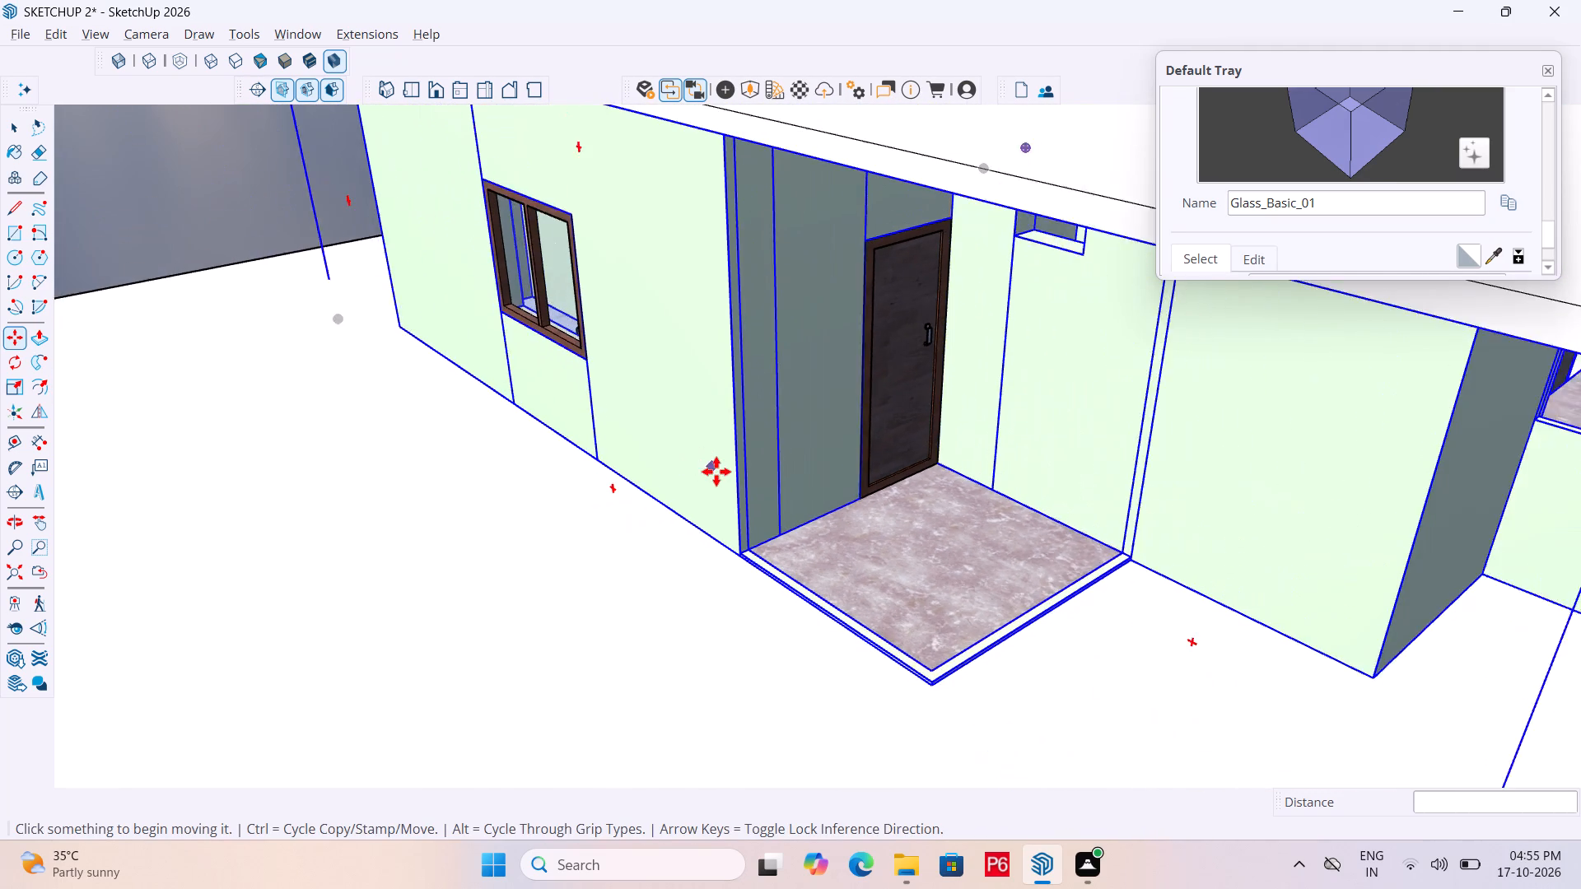
pyautogui.hotkey('ctrl', 's')
pyautogui.hotkey('ctrl', 's')
pyautogui.hotkey('ctrl', 's')
pyautogui.hotkey('ctrl', 's')
pyautogui.hotkey('ctrl', 's')
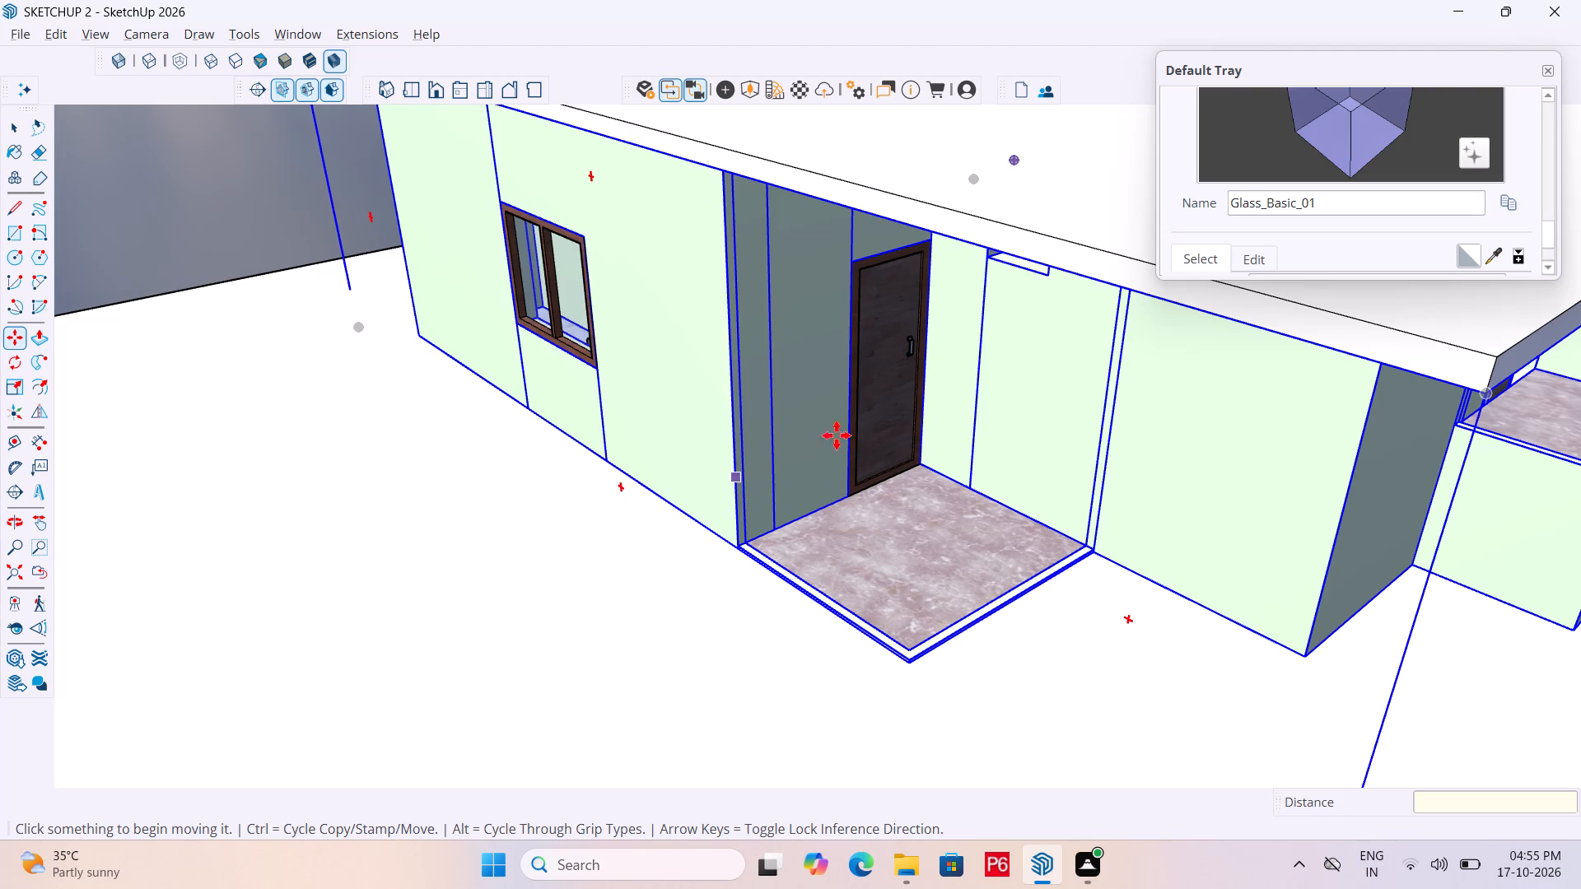
# Open the house group behind the parapet and paint the first dark-wood sill wall, face and top, with F01_Seafoam_Drift sampled from the wall.
pyautogui.scroll(-10, 742, 424)
pyautogui.moveTo(1038, 504); pyautogui.dragTo(937, 499, button='middle')
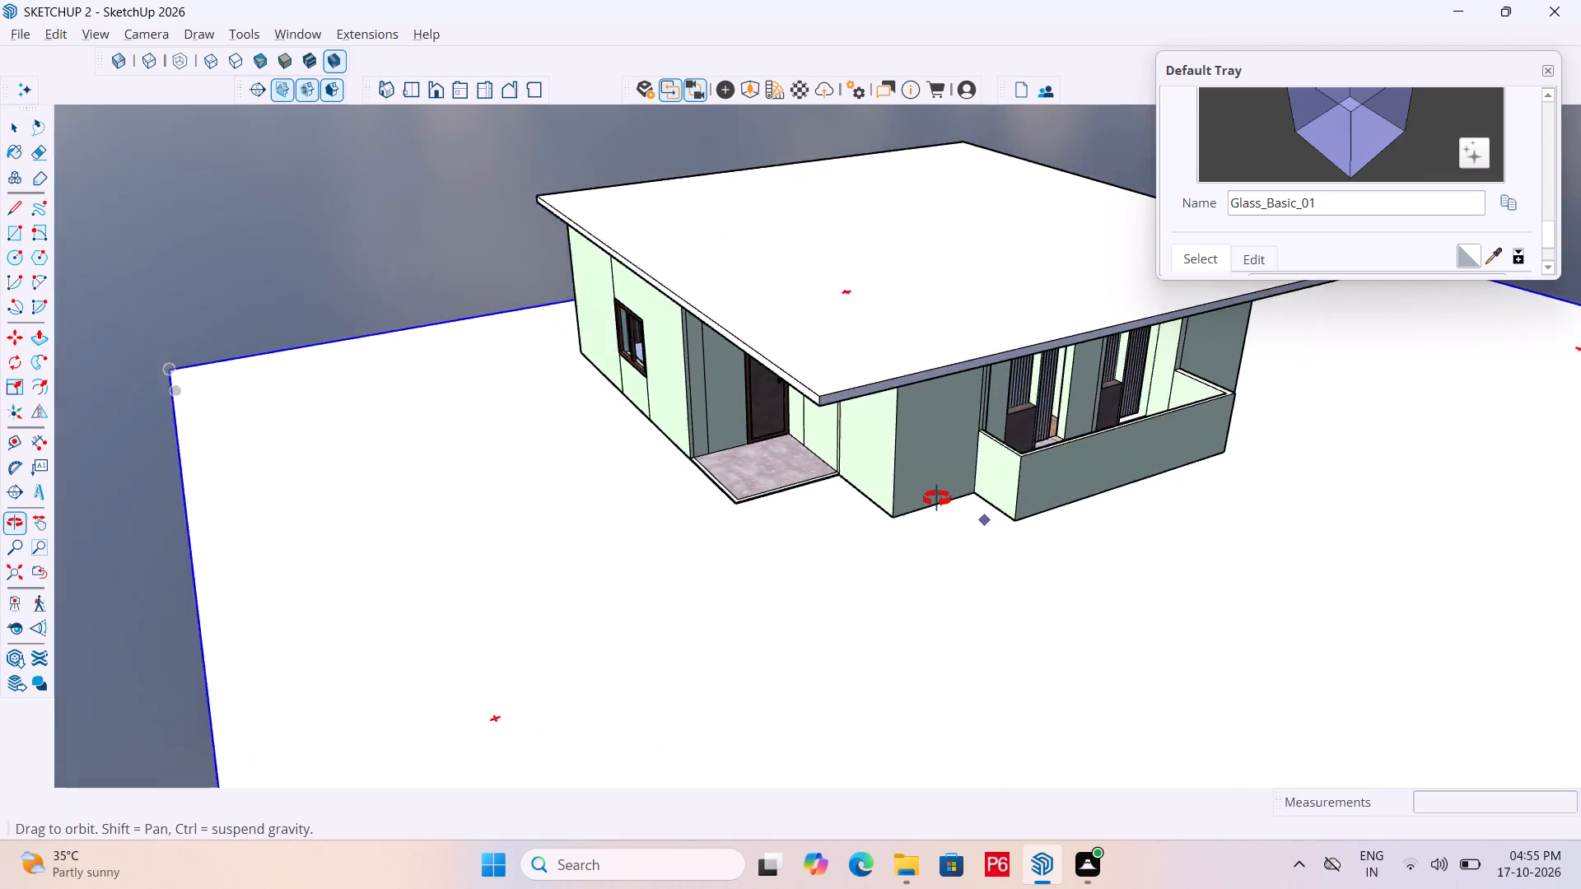
pyautogui.moveTo(937, 499); pyautogui.dragTo(864, 539, button='middle')
pyautogui.scroll(4, 1010, 440)
pyautogui.scroll(6, 1080, 417)
pyautogui.scroll(-2, 807, 472)
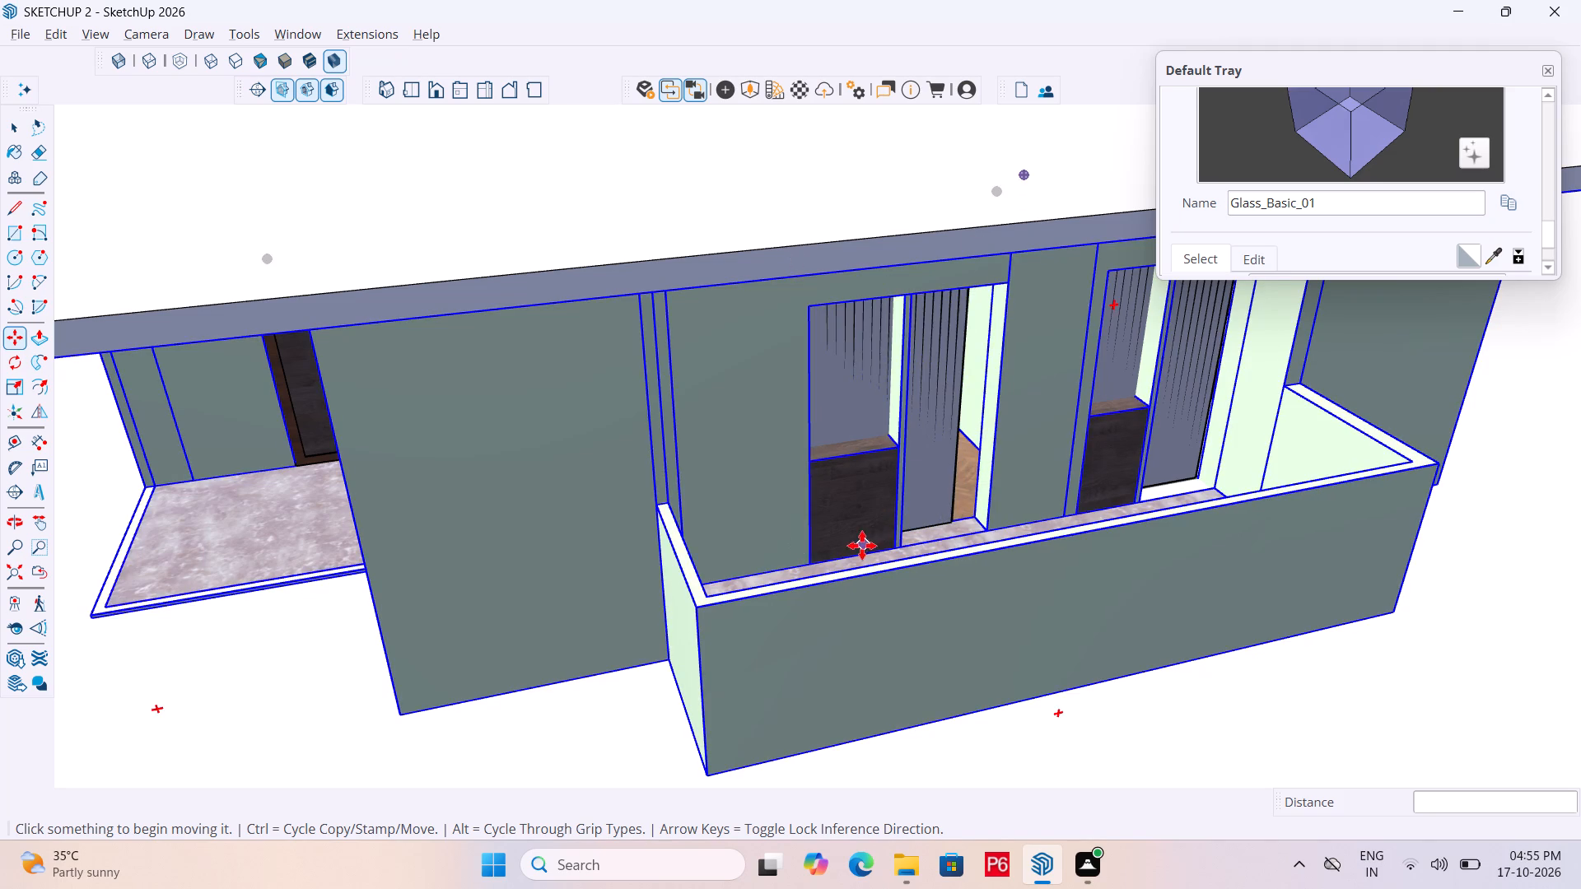
pyautogui.moveTo(858, 524); pyautogui.dragTo(719, 510, button='middle')
pyautogui.scroll(4, 726, 480)
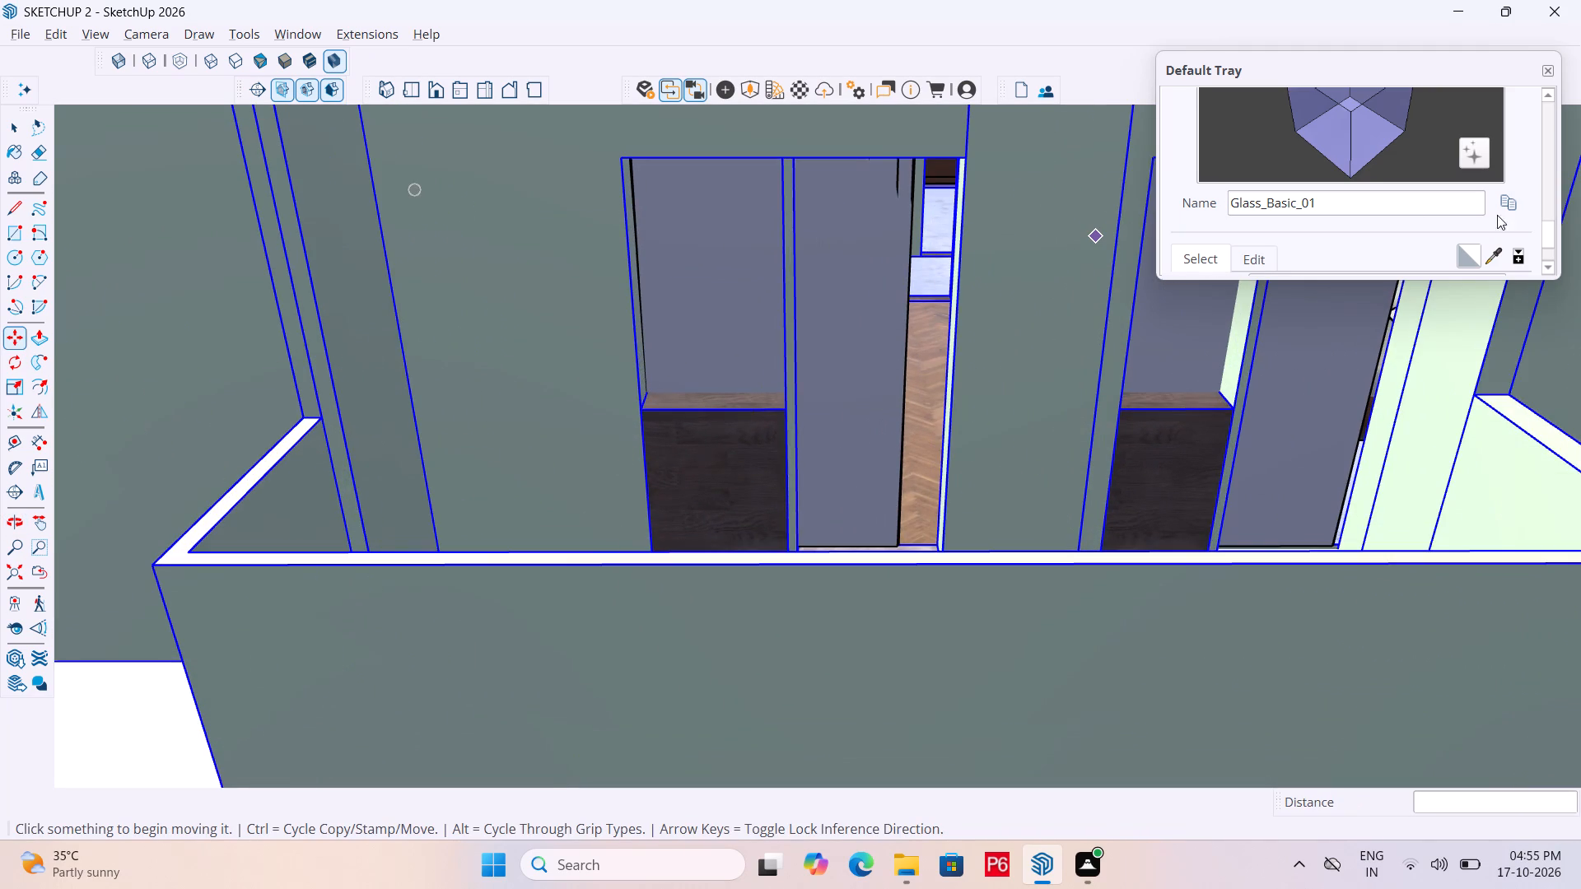
pyautogui.press('space')
pyautogui.doubleClick(730, 448)
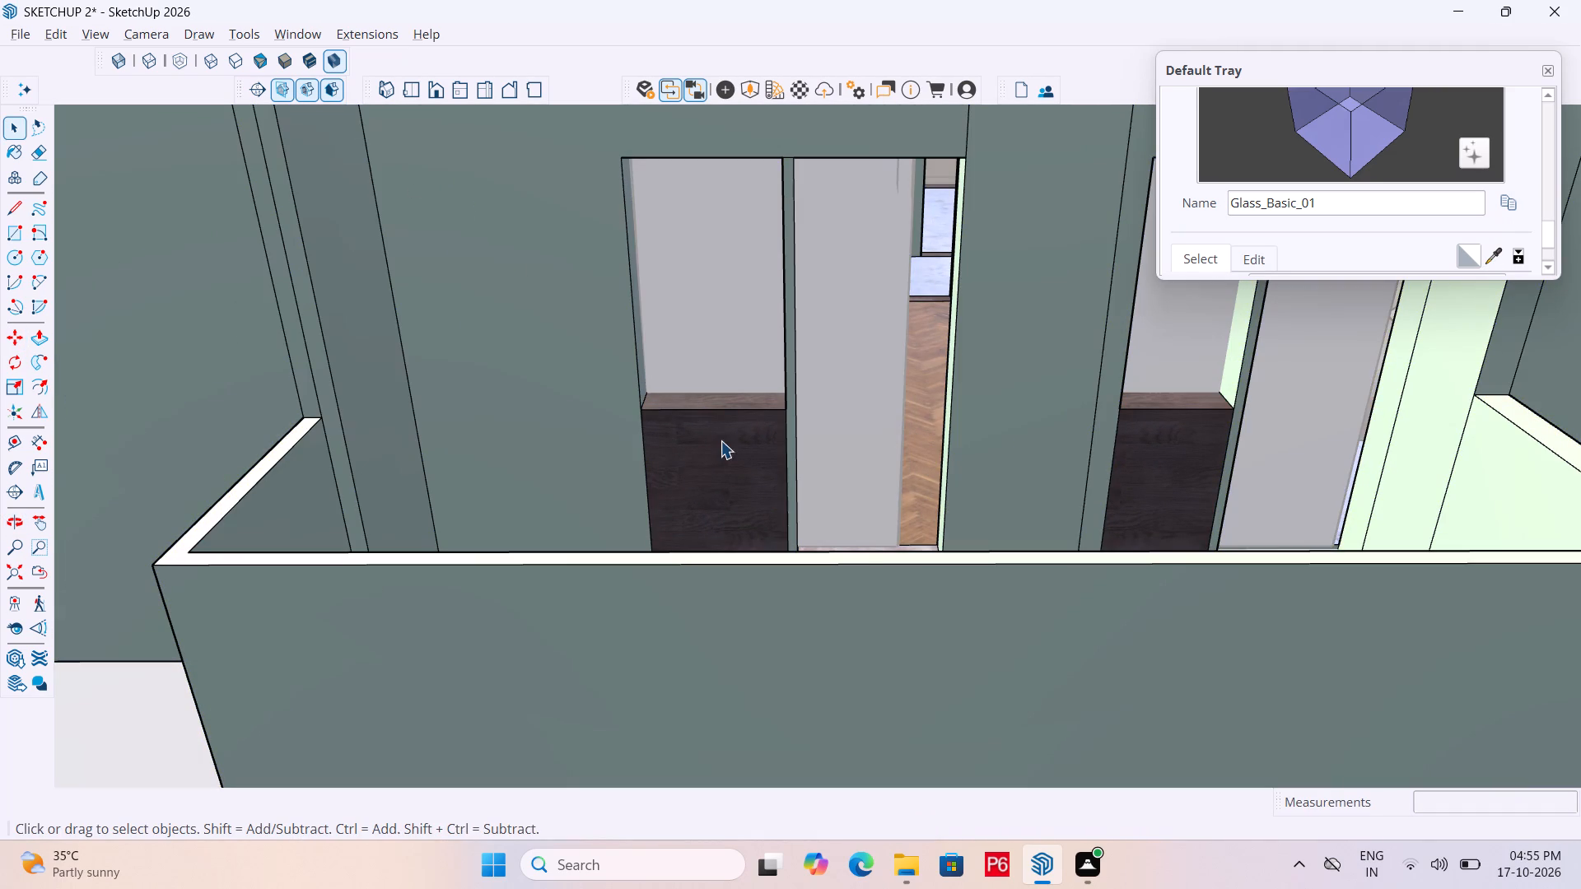
pyautogui.click(719, 439)
pyautogui.click(1495, 258)
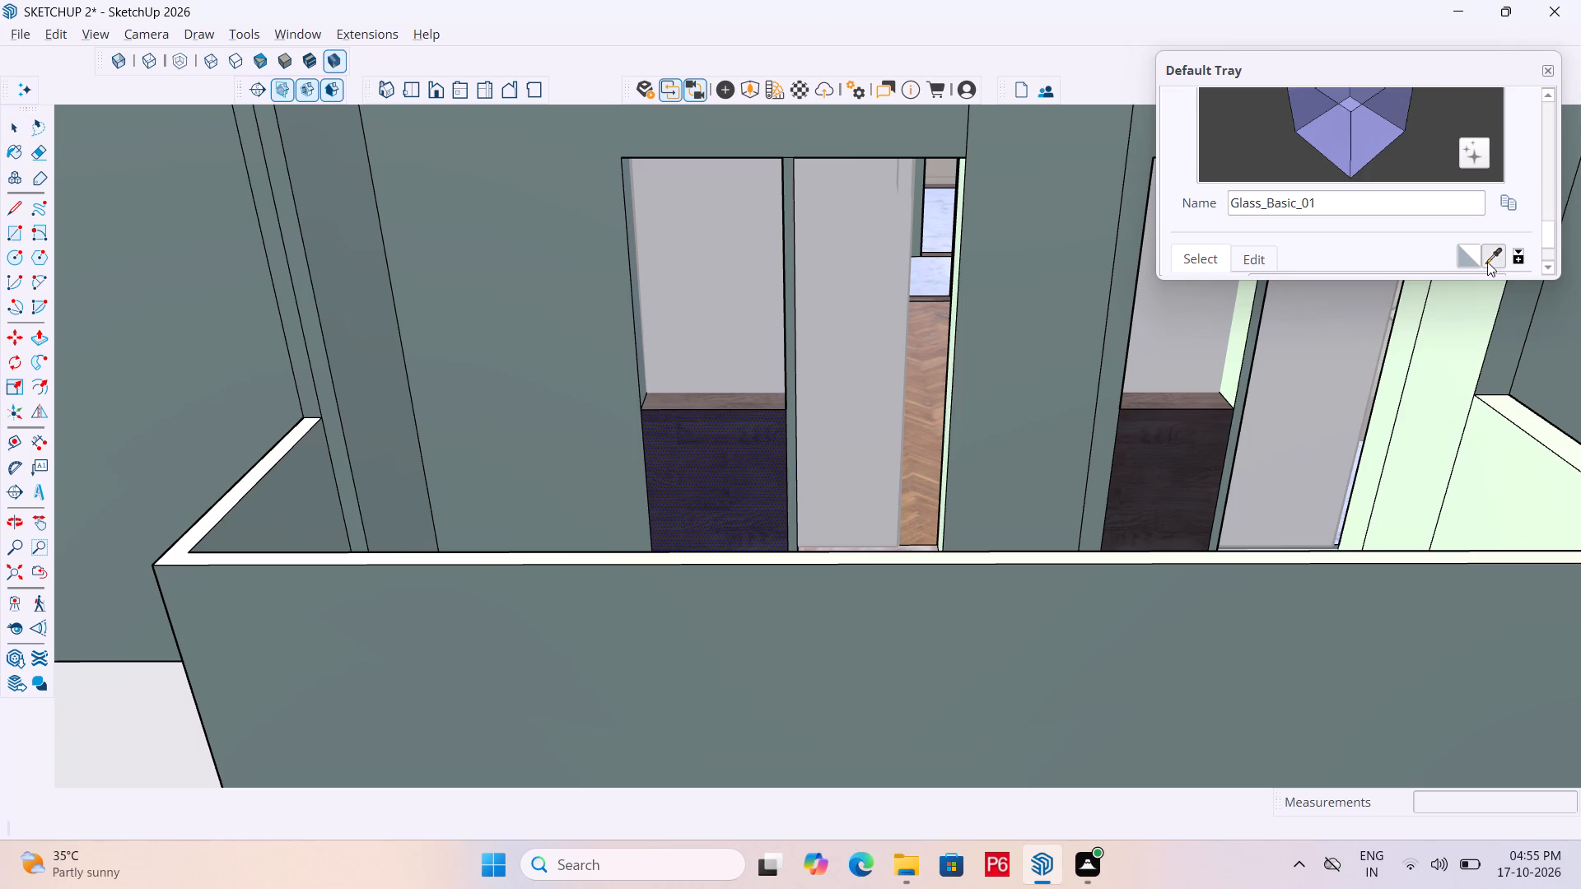
pyautogui.click(968, 371)
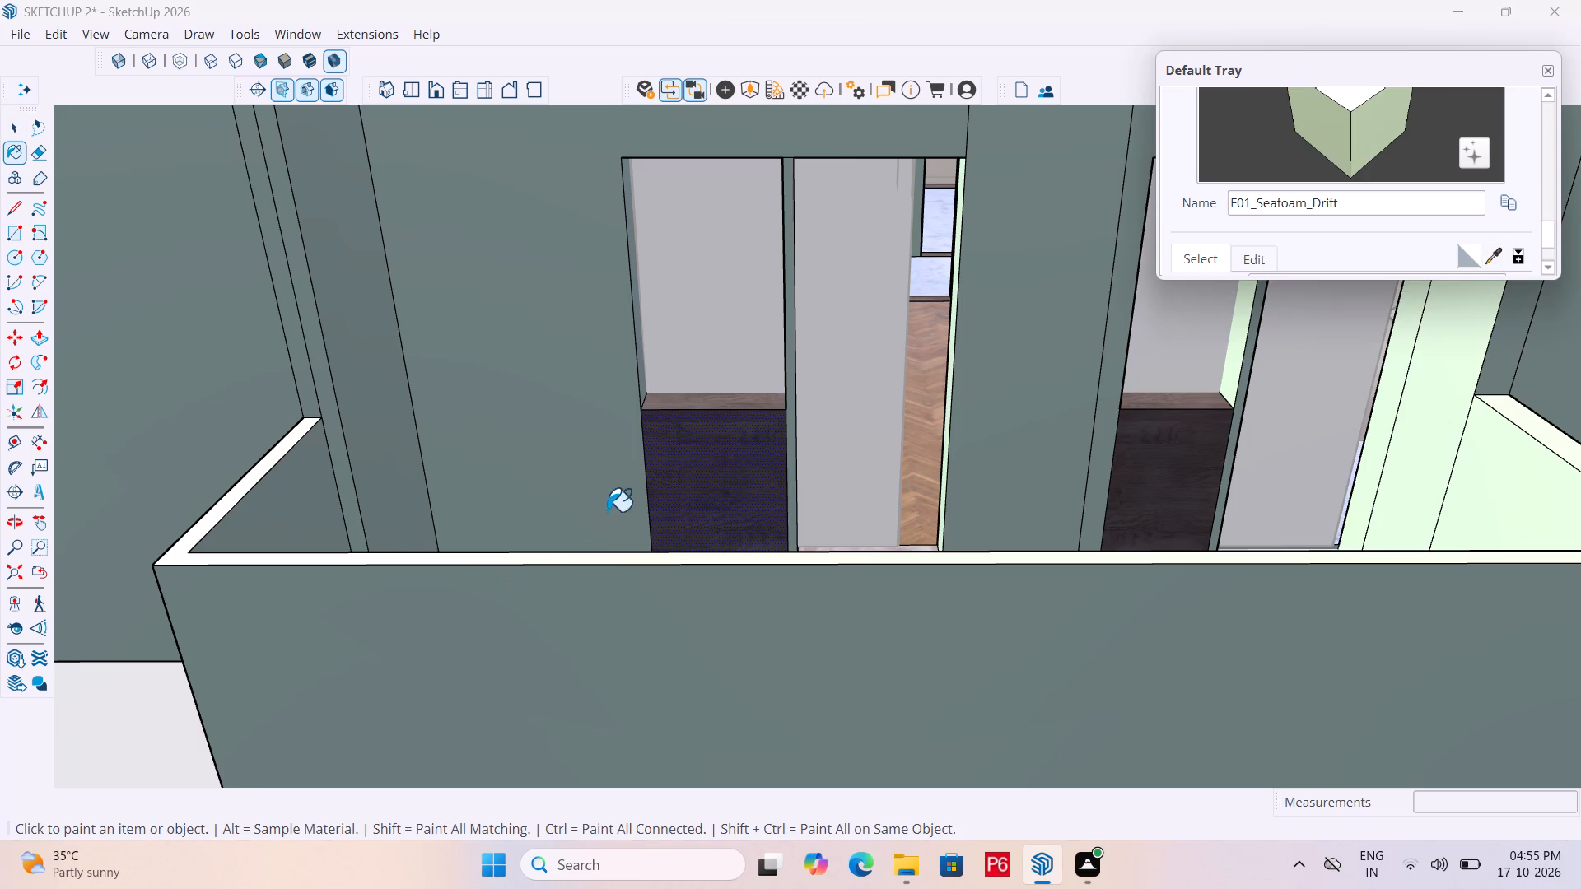
pyautogui.click(663, 476)
pyautogui.scroll(5, 710, 379)
pyautogui.click(725, 417)
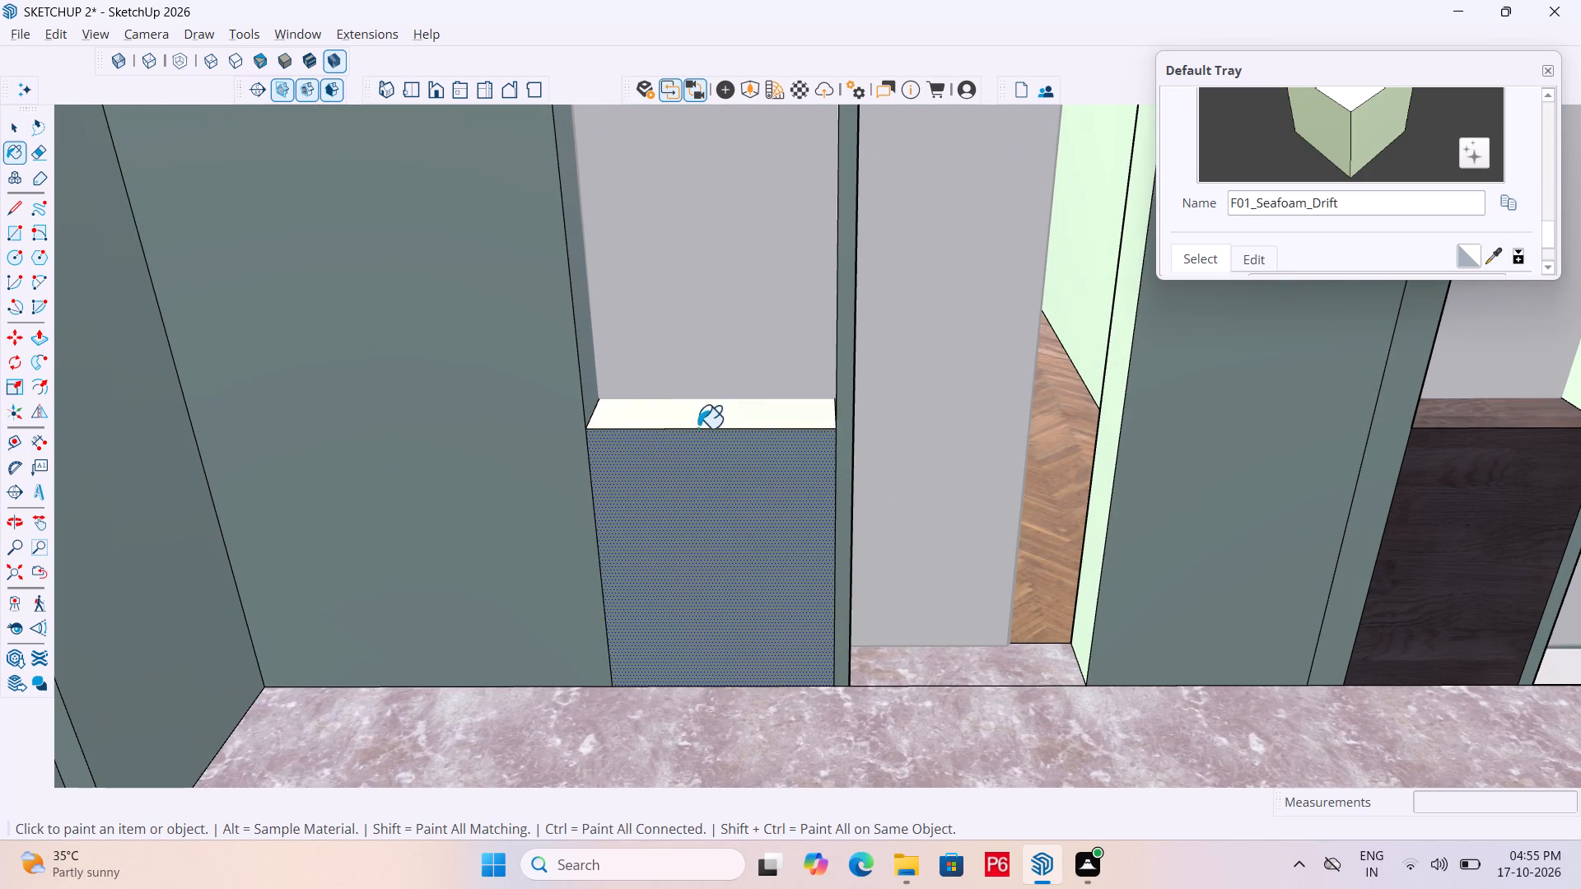
# Paint the face and top of the second dark-wood sill wall behind the parapet with F01_Seafoam_Drift.
pyautogui.scroll(-4, 561, 456)
pyautogui.click(1138, 466)
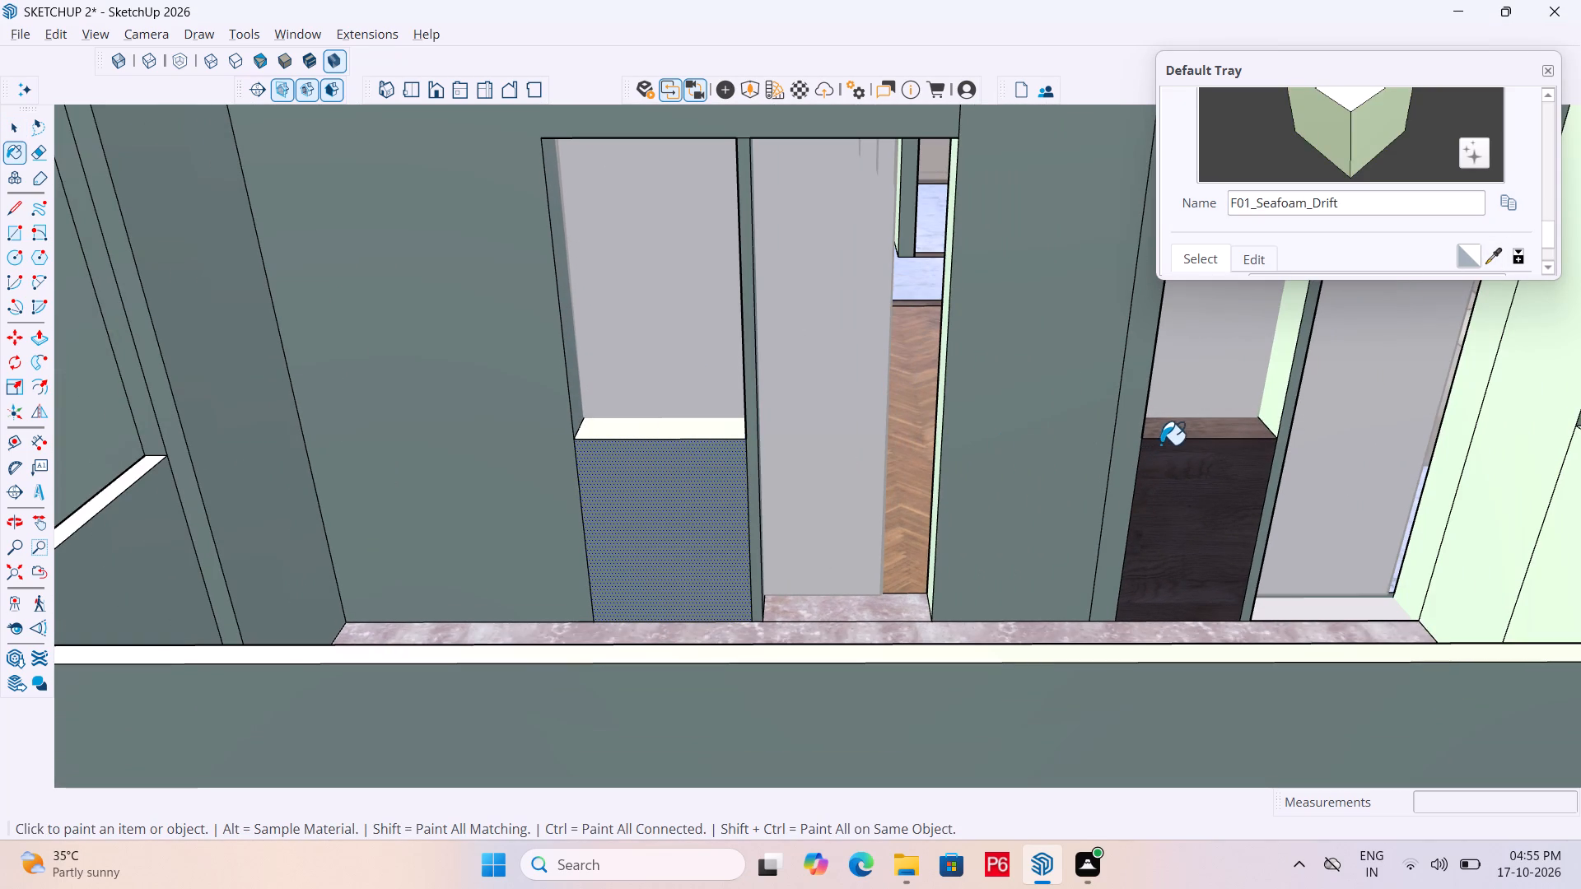
pyautogui.click(1169, 431)
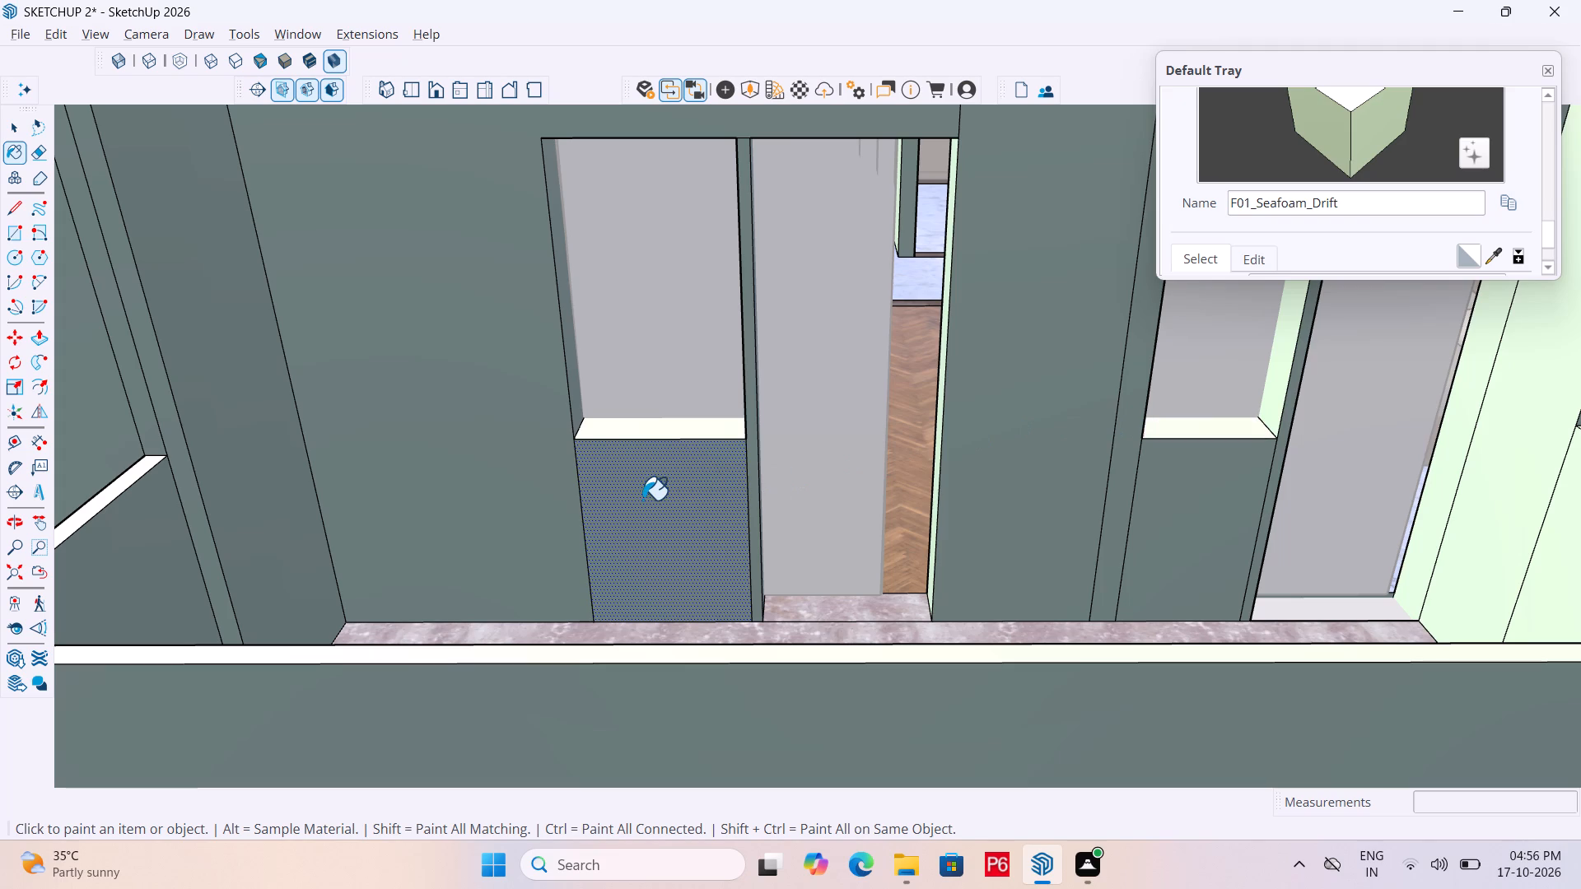
# Save the model with the sill walls behind the parapet painted.
pyautogui.hotkey('ctrl', 's')
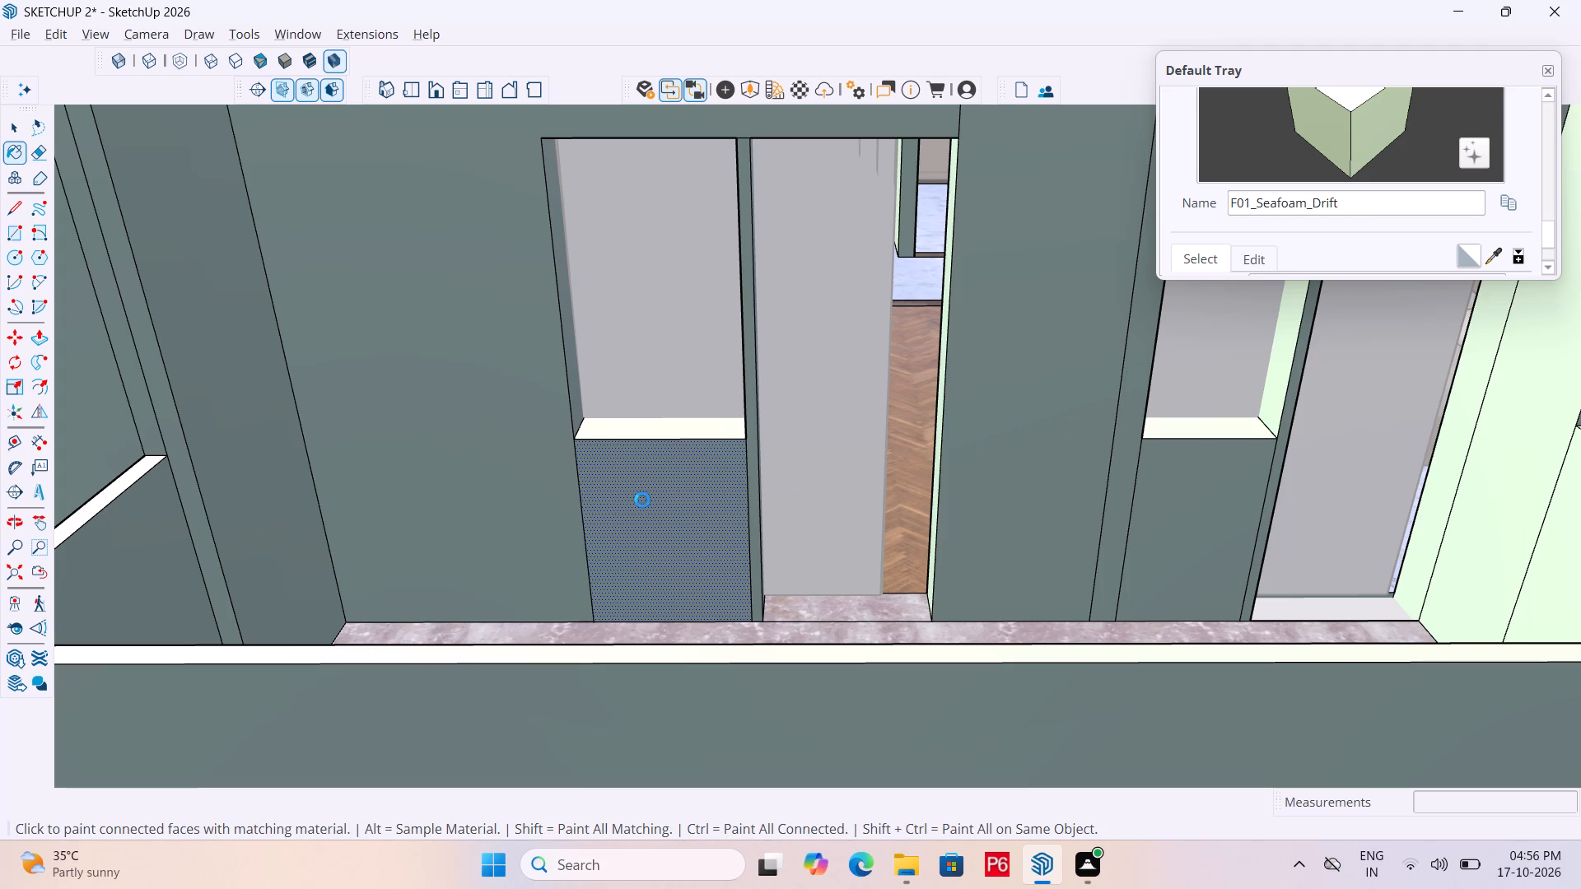
pyautogui.hotkey('ctrl', 's')
pyautogui.press('space')
# Draw a rectangle filling the first window opening behind the parapet, from its upper corner to the opposite corner at the sill.
pyautogui.scroll(-2, 646, 497)
pyautogui.moveTo(665, 500); pyautogui.dragTo(678, 494, button='middle')
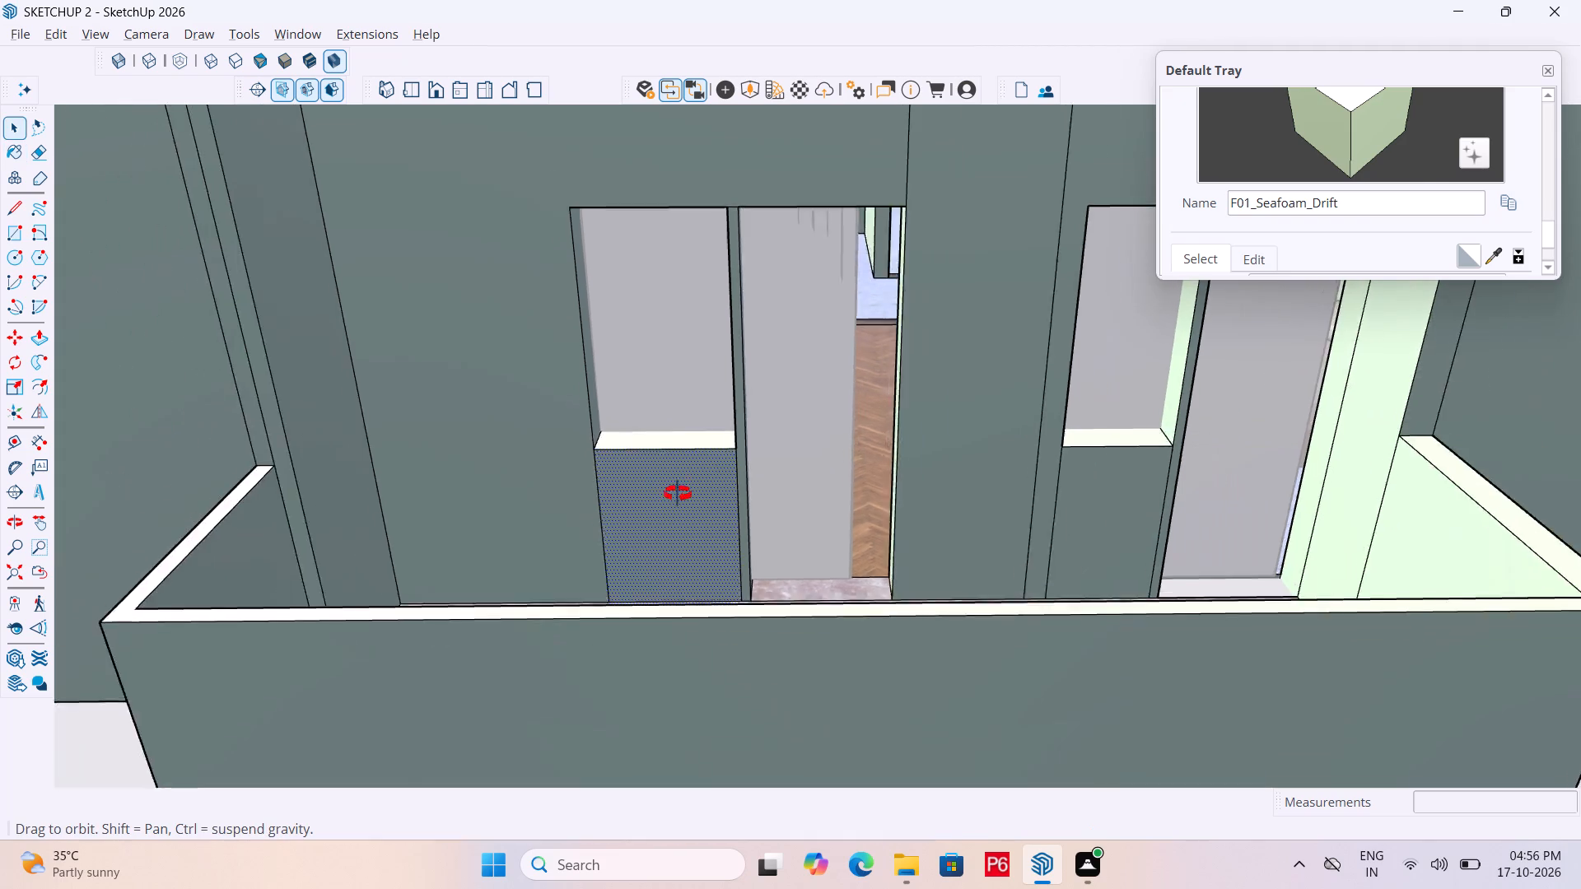
pyautogui.moveTo(678, 494); pyautogui.dragTo(497, 490, button='middle')
pyautogui.scroll(-4, 813, 580)
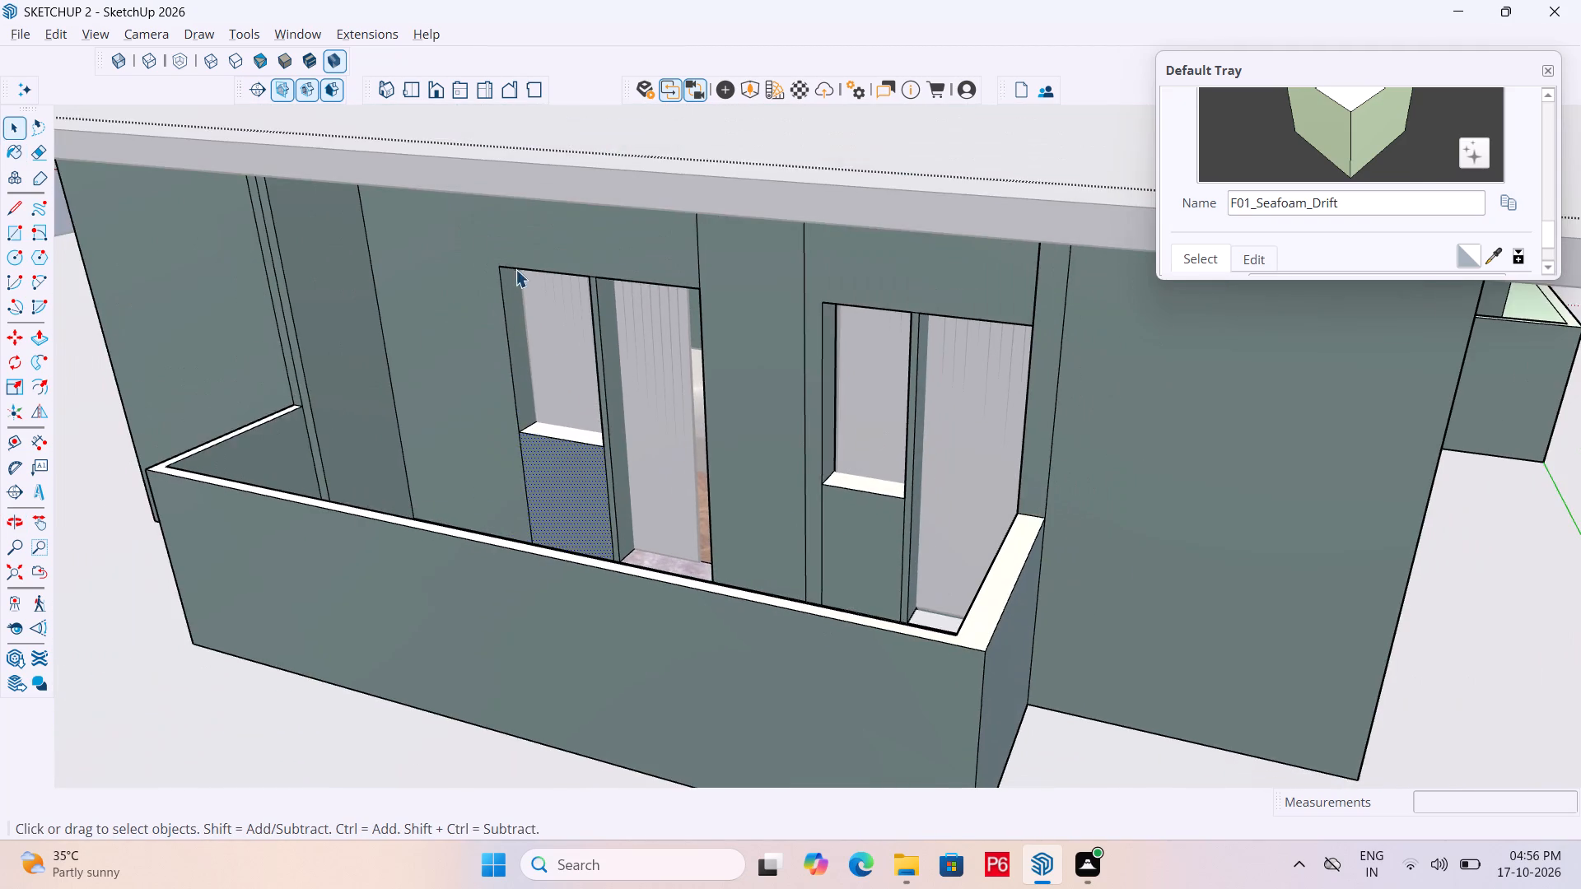
pyautogui.moveTo(516, 246); pyautogui.dragTo(535, 218, button='middle')
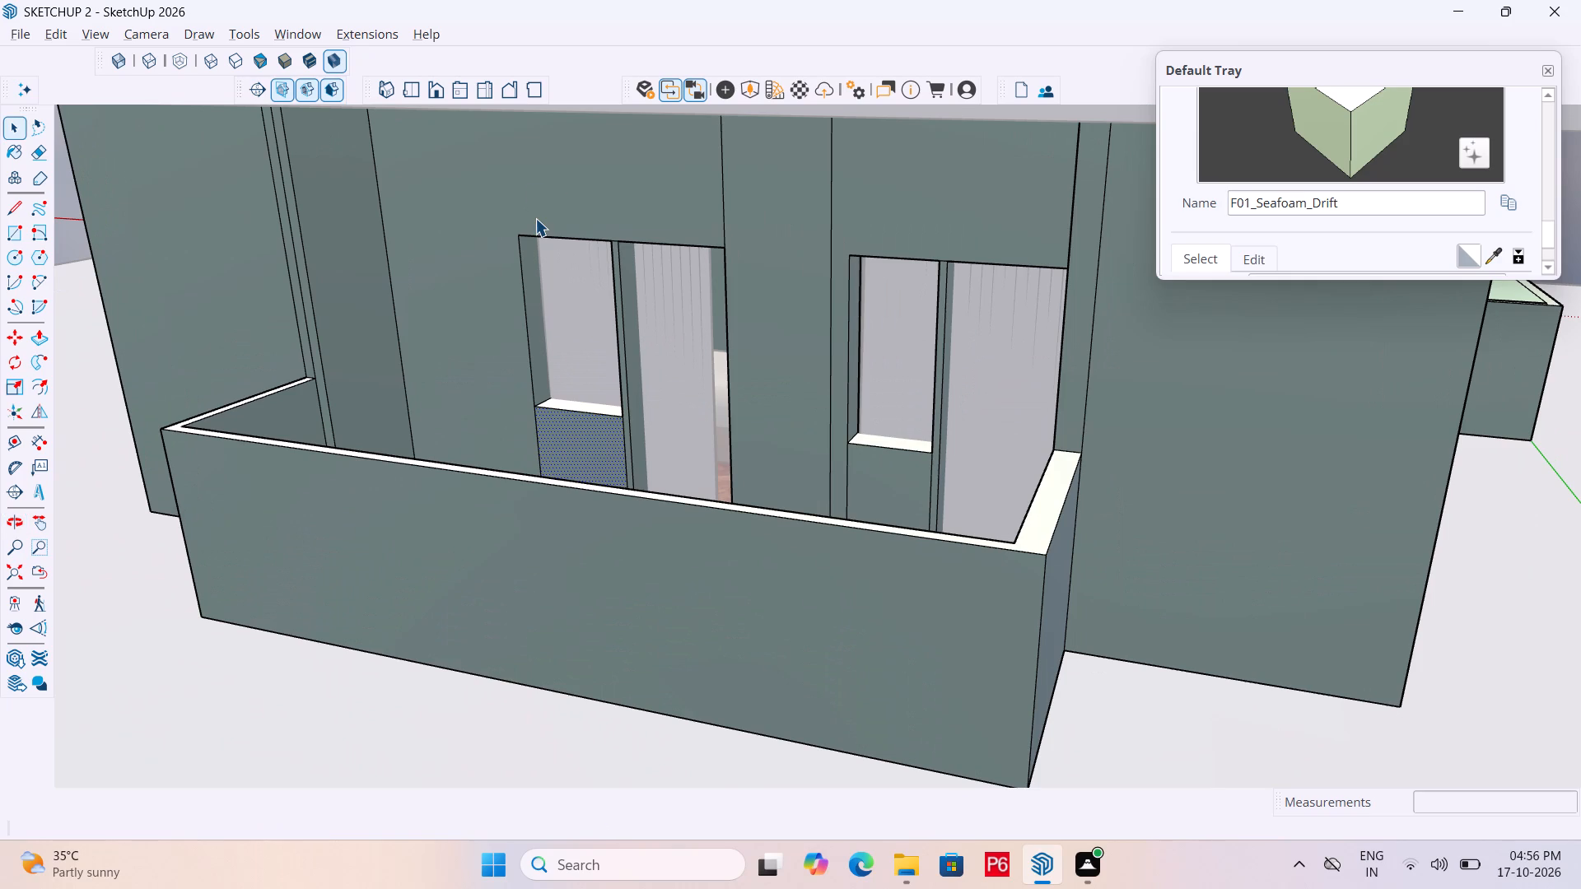
pyautogui.press('r')
pyautogui.click(520, 232)
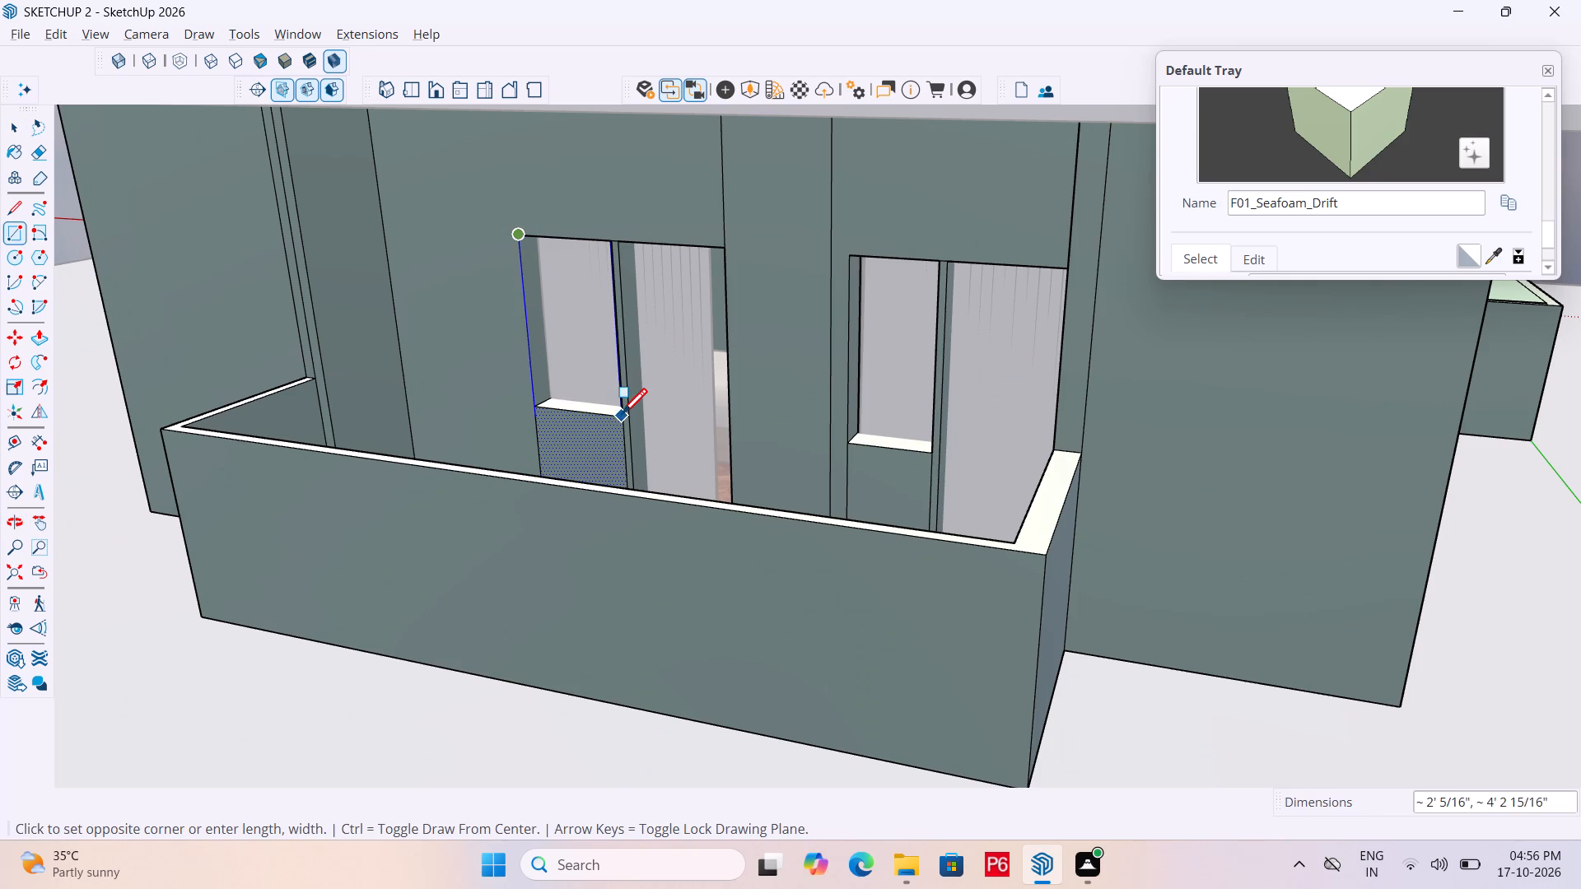
pyautogui.click(619, 417)
# Make a group from the new window panel's face and its edges.
pyautogui.press('space')
pyautogui.click(573, 338)
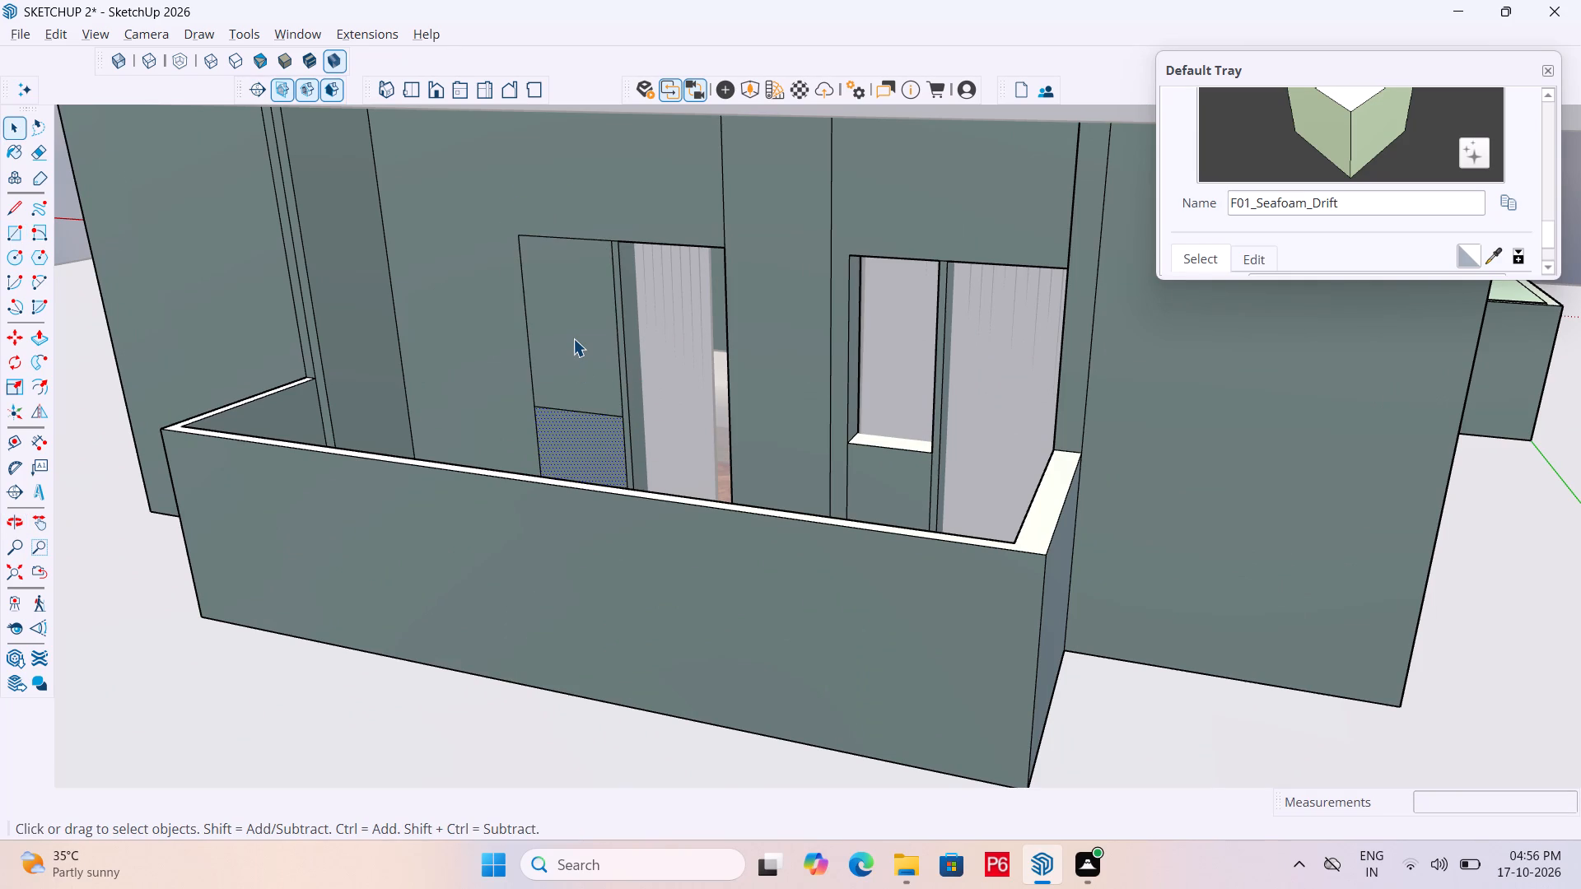
pyautogui.doubleClick(573, 338)
pyautogui.rightClick(573, 338)
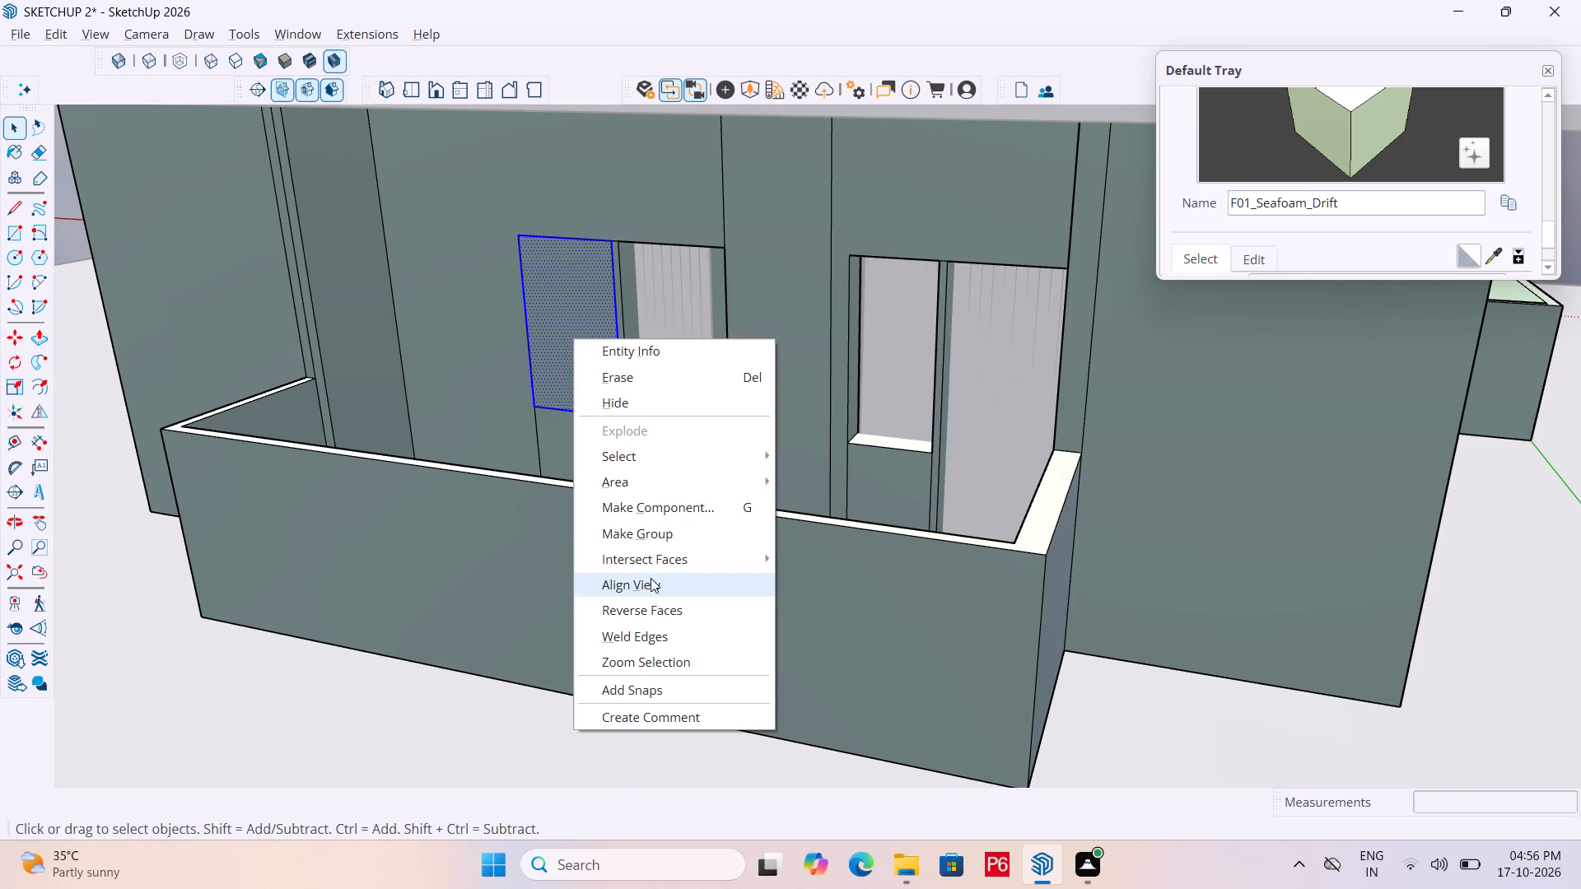
pyautogui.click(663, 532)
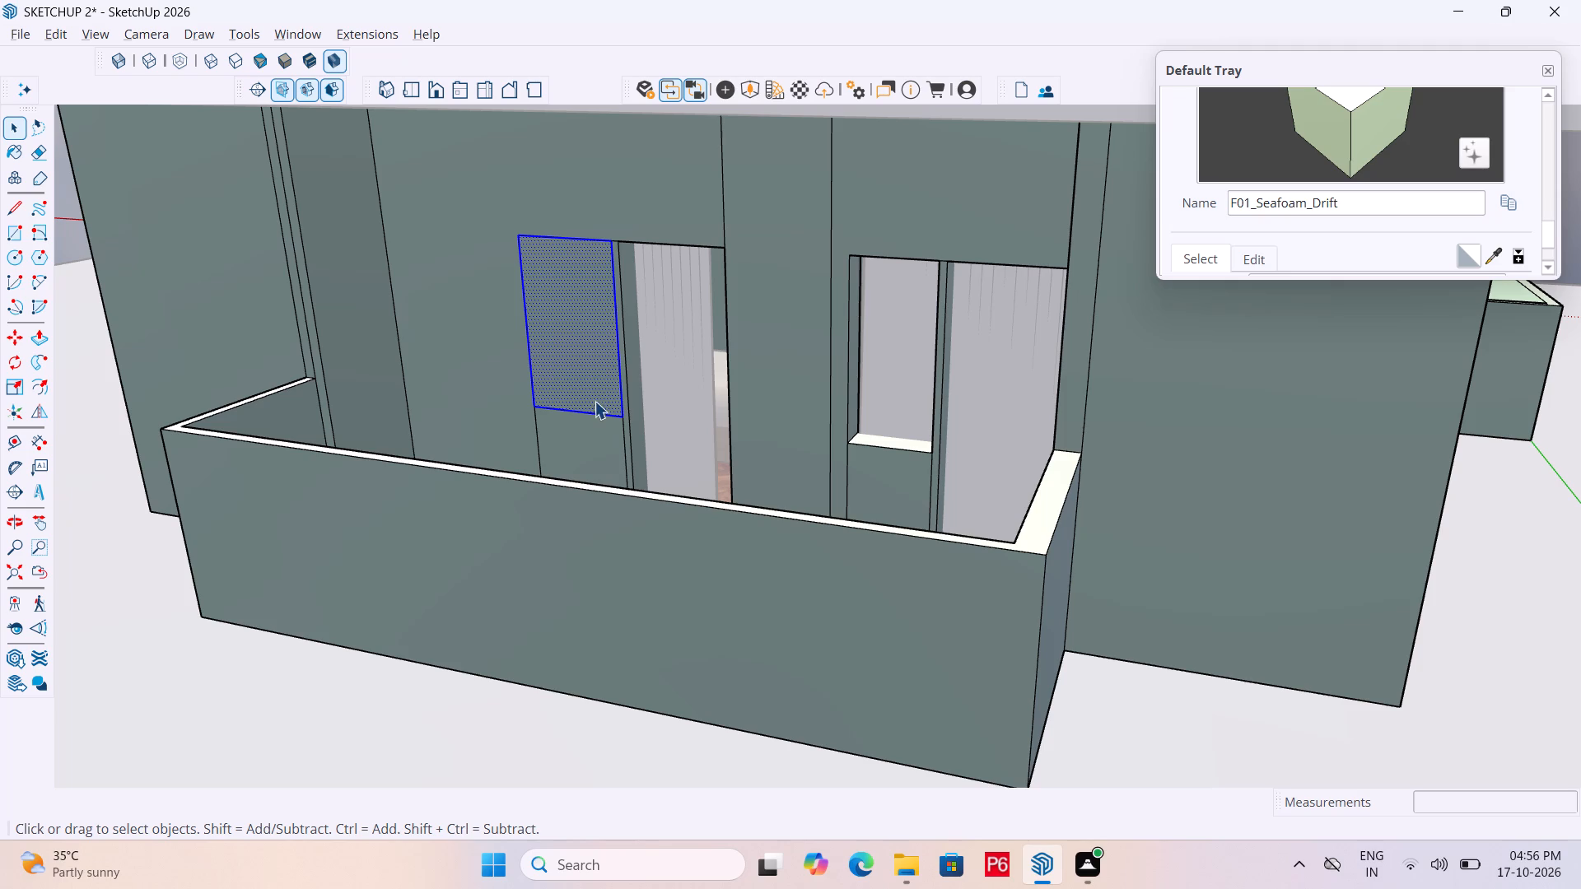
# Move the grouped window panel out of its opening to stand clear in front of the parapet.
pyautogui.press('m')
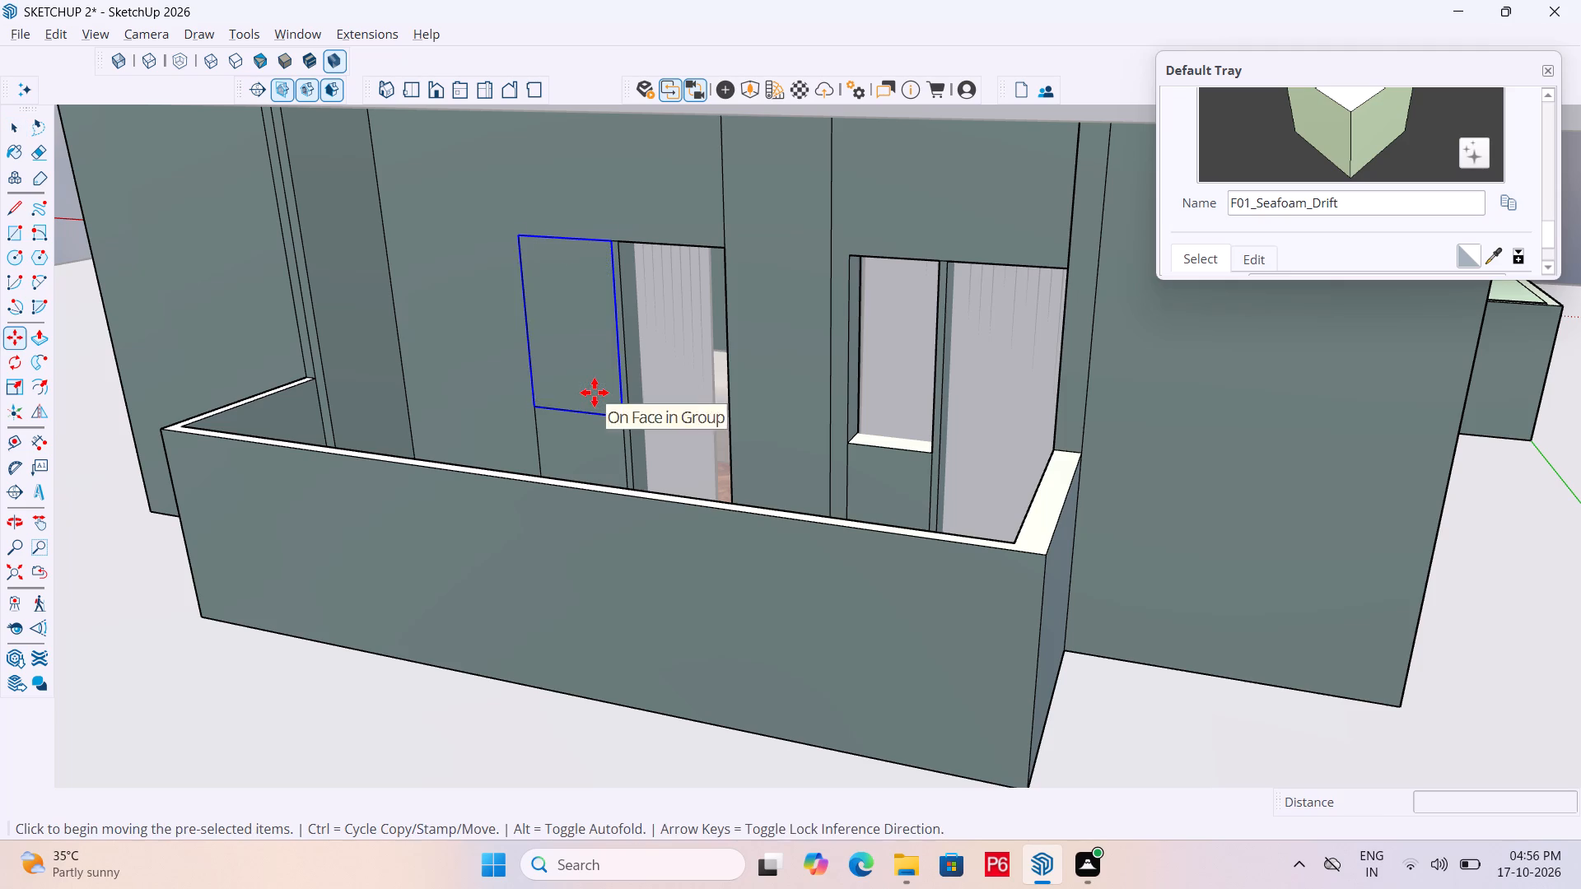
pyautogui.click(595, 393)
pyautogui.scroll(-5, 805, 244)
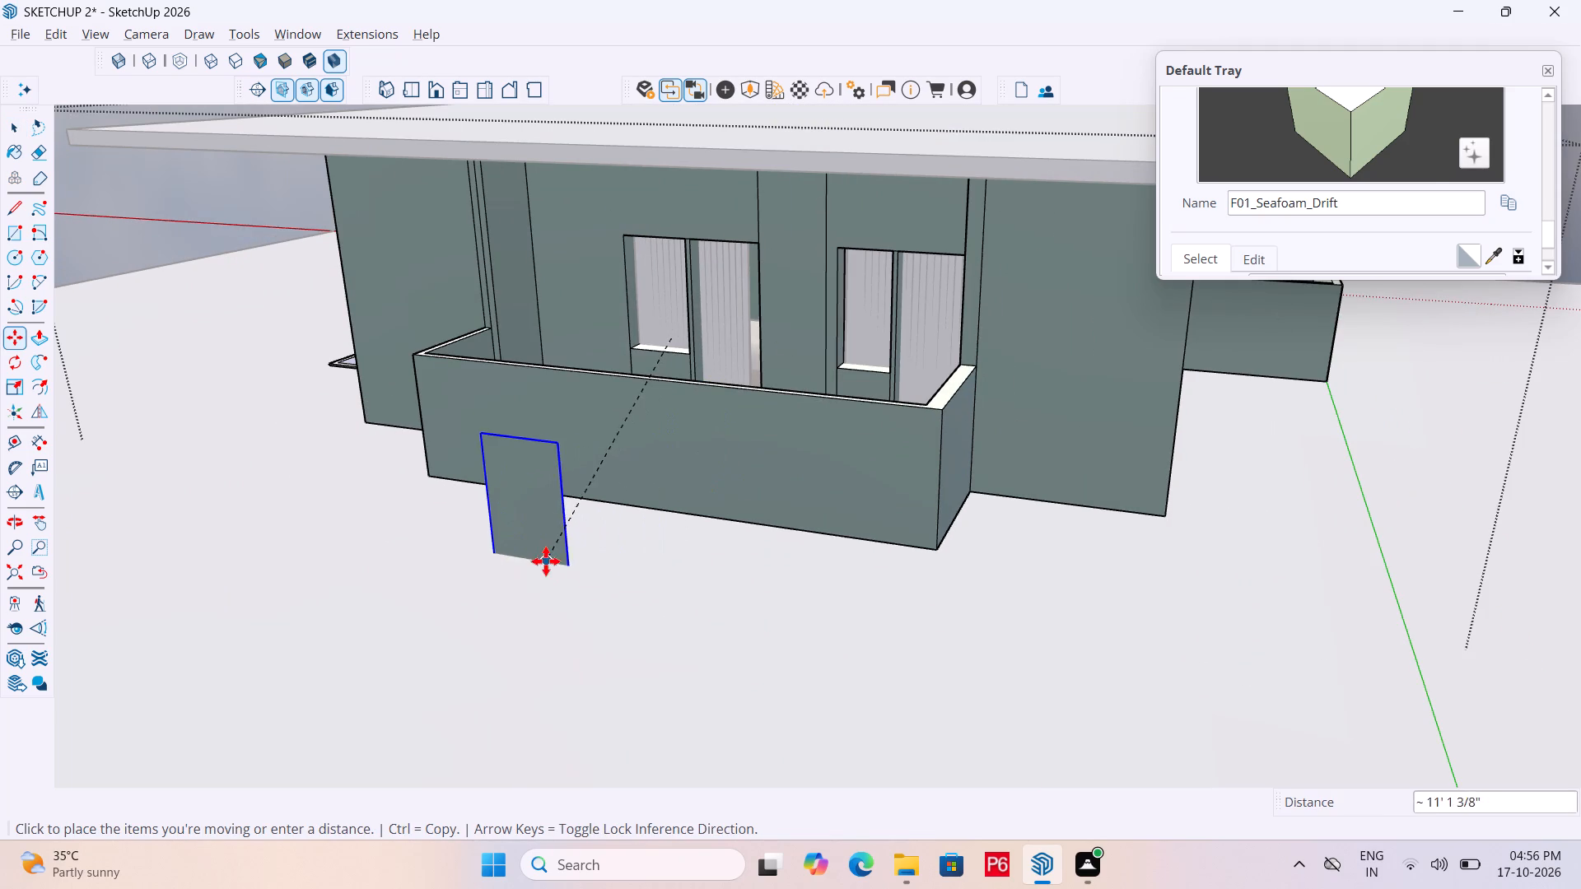
pyautogui.click(564, 499)
pyautogui.press('space')
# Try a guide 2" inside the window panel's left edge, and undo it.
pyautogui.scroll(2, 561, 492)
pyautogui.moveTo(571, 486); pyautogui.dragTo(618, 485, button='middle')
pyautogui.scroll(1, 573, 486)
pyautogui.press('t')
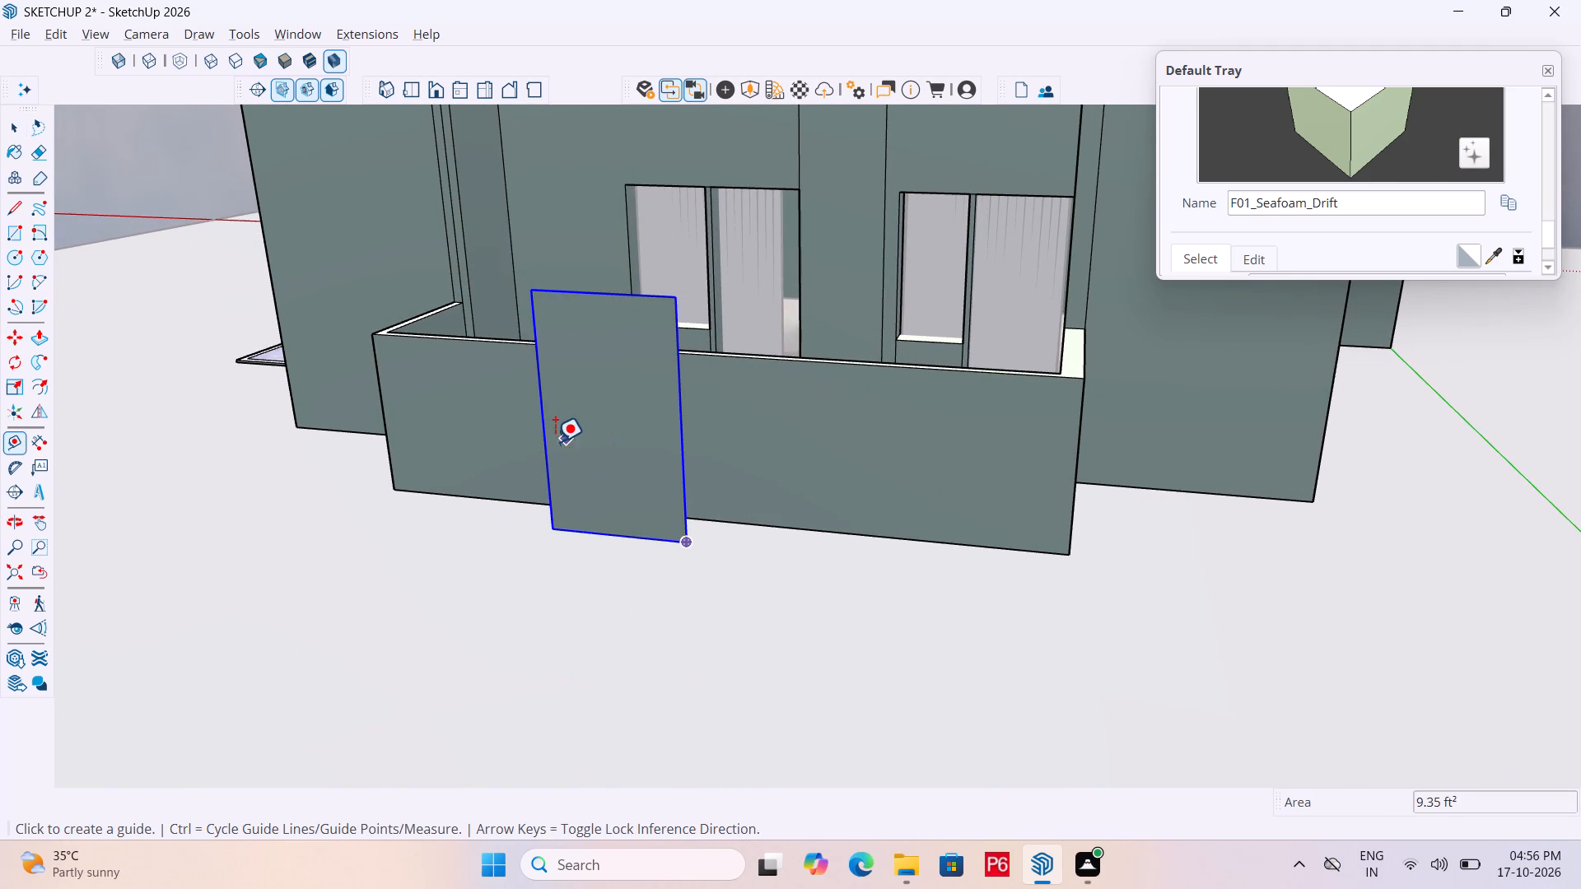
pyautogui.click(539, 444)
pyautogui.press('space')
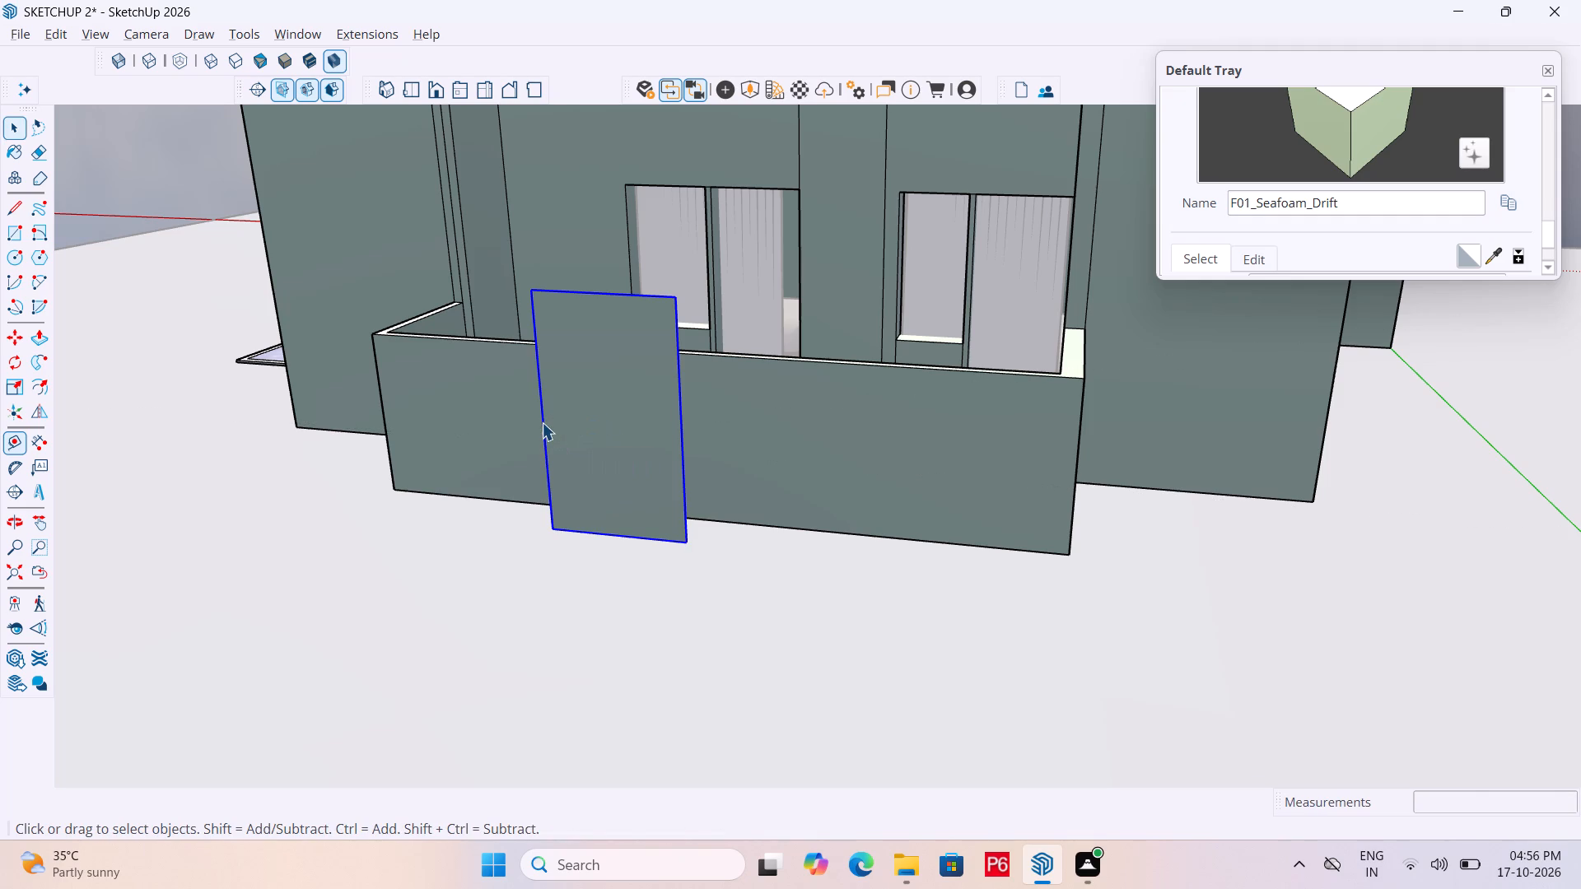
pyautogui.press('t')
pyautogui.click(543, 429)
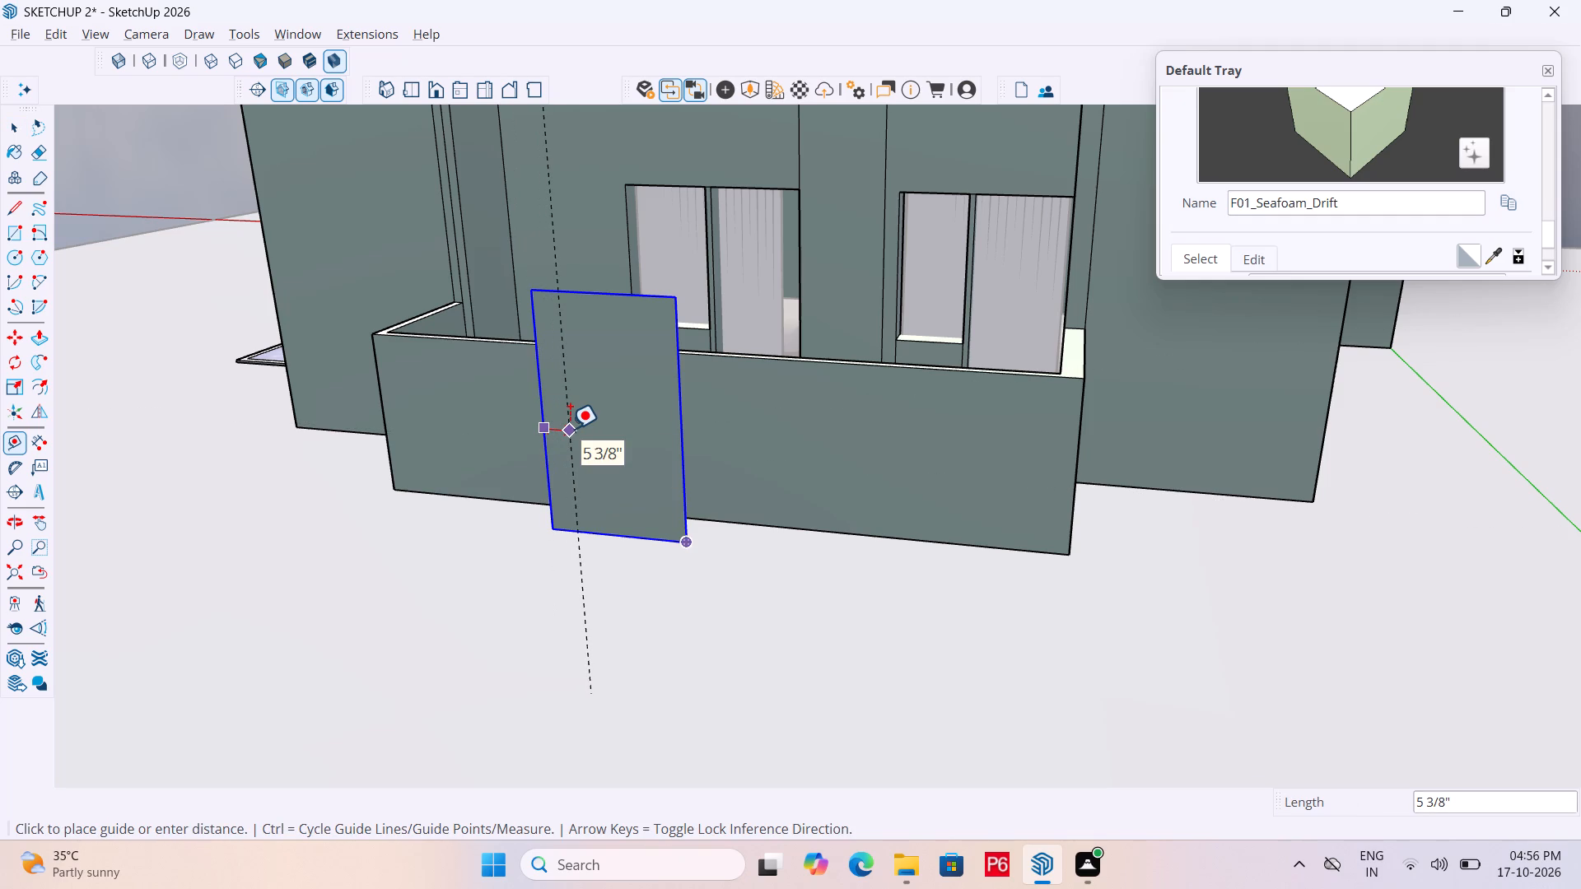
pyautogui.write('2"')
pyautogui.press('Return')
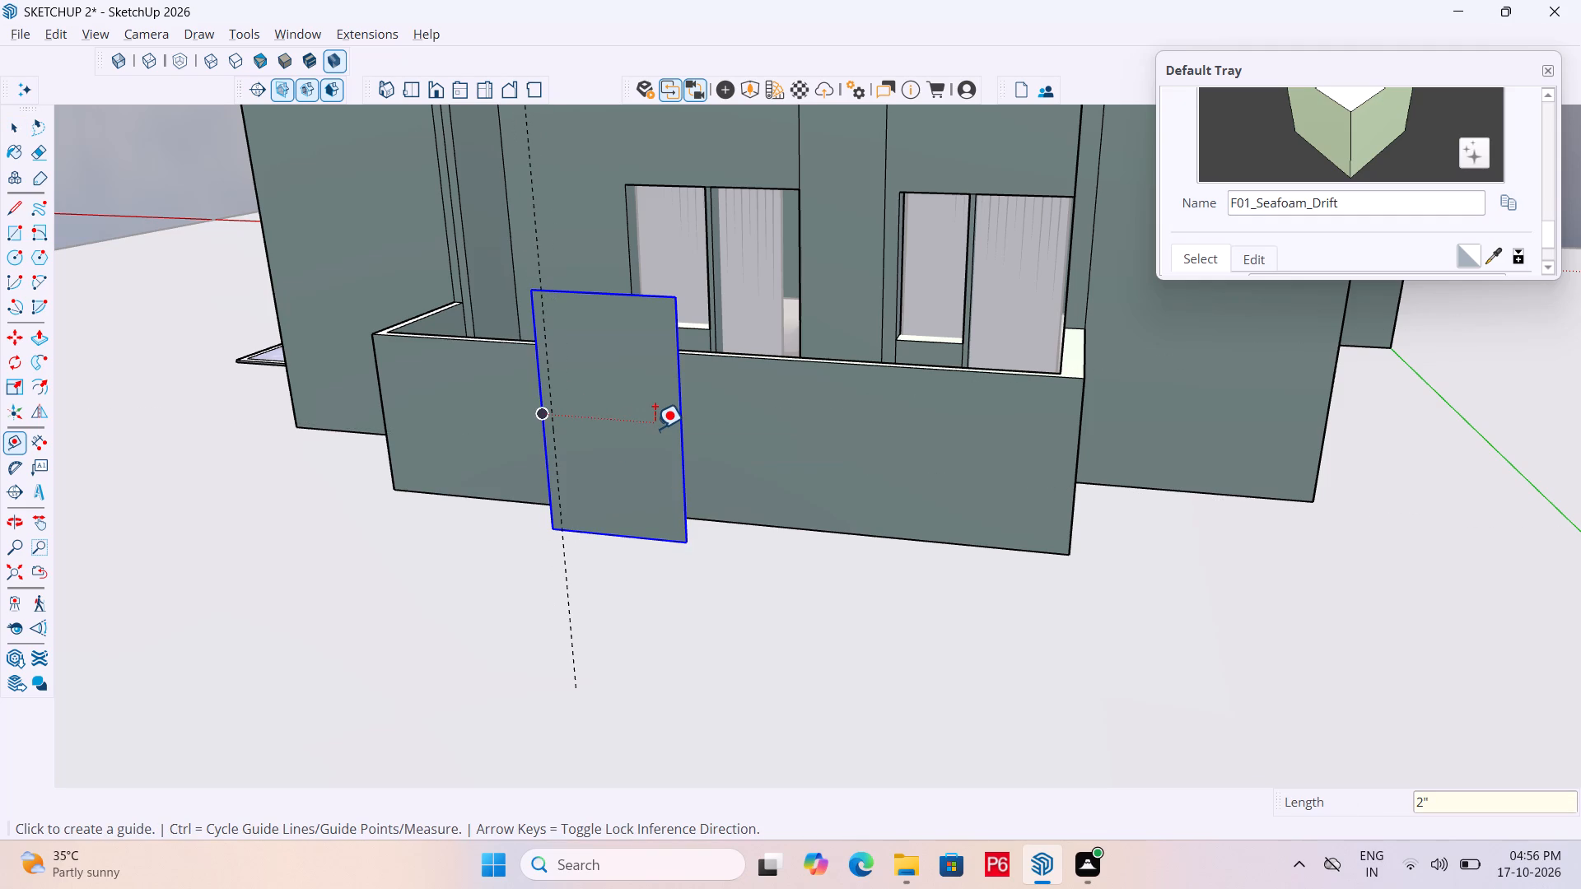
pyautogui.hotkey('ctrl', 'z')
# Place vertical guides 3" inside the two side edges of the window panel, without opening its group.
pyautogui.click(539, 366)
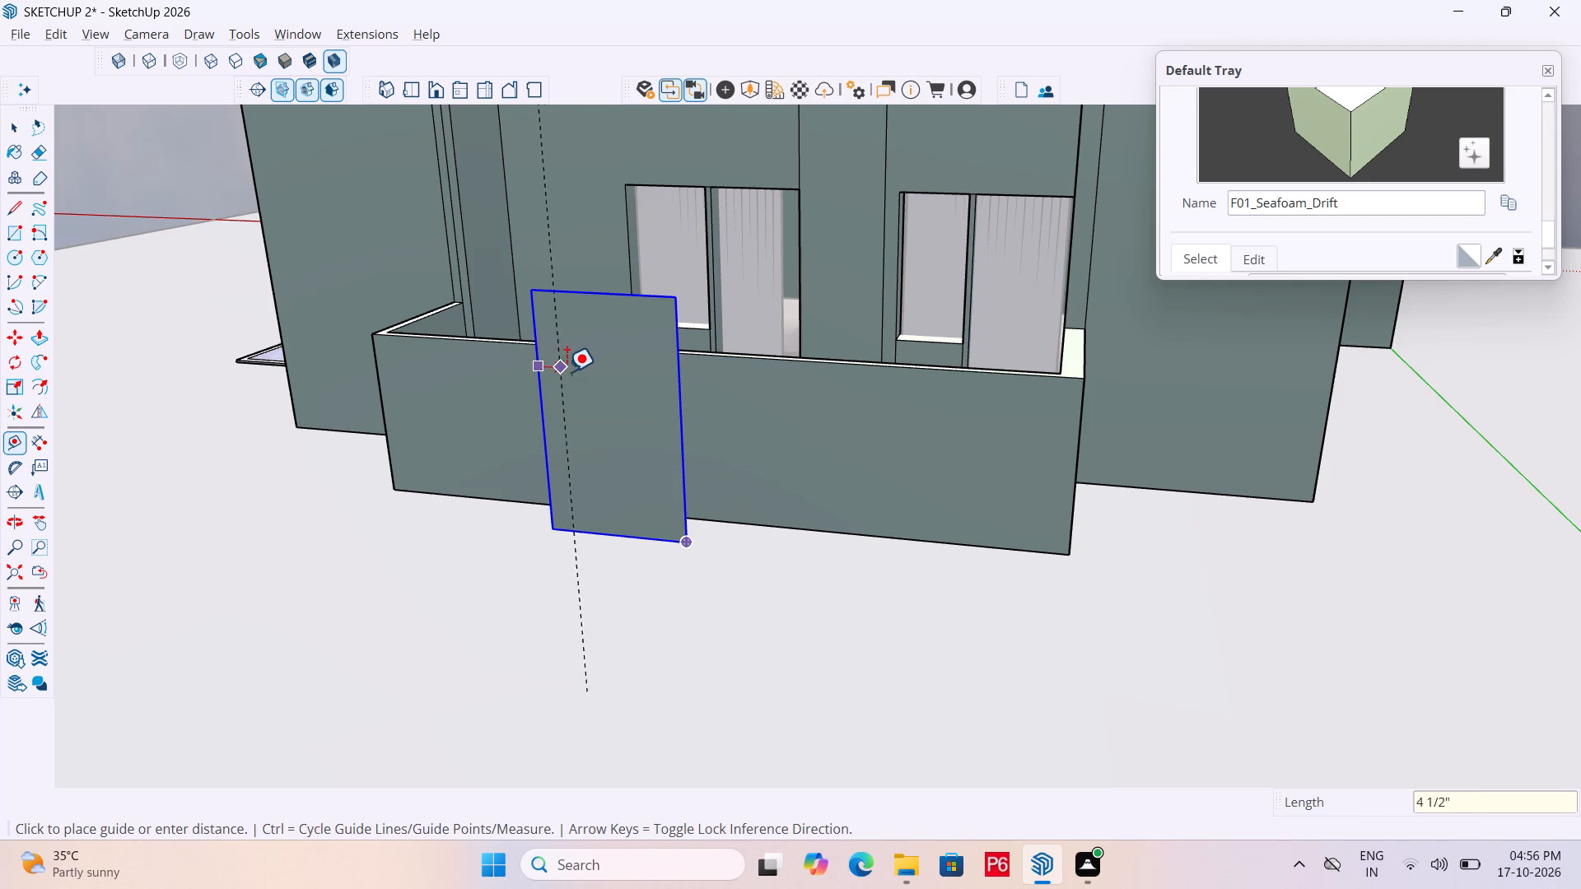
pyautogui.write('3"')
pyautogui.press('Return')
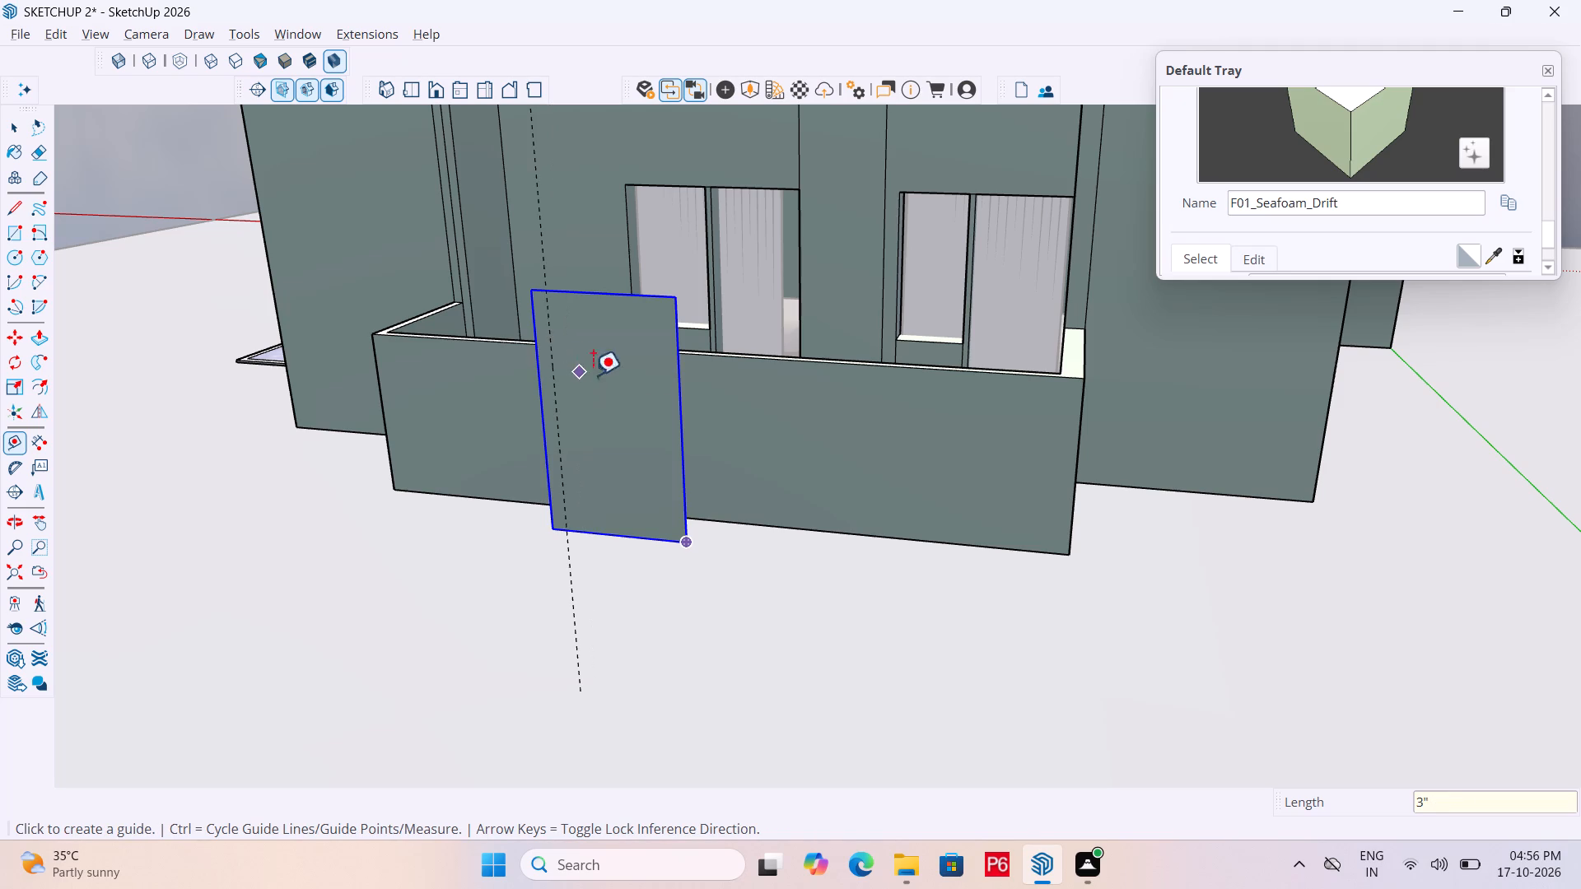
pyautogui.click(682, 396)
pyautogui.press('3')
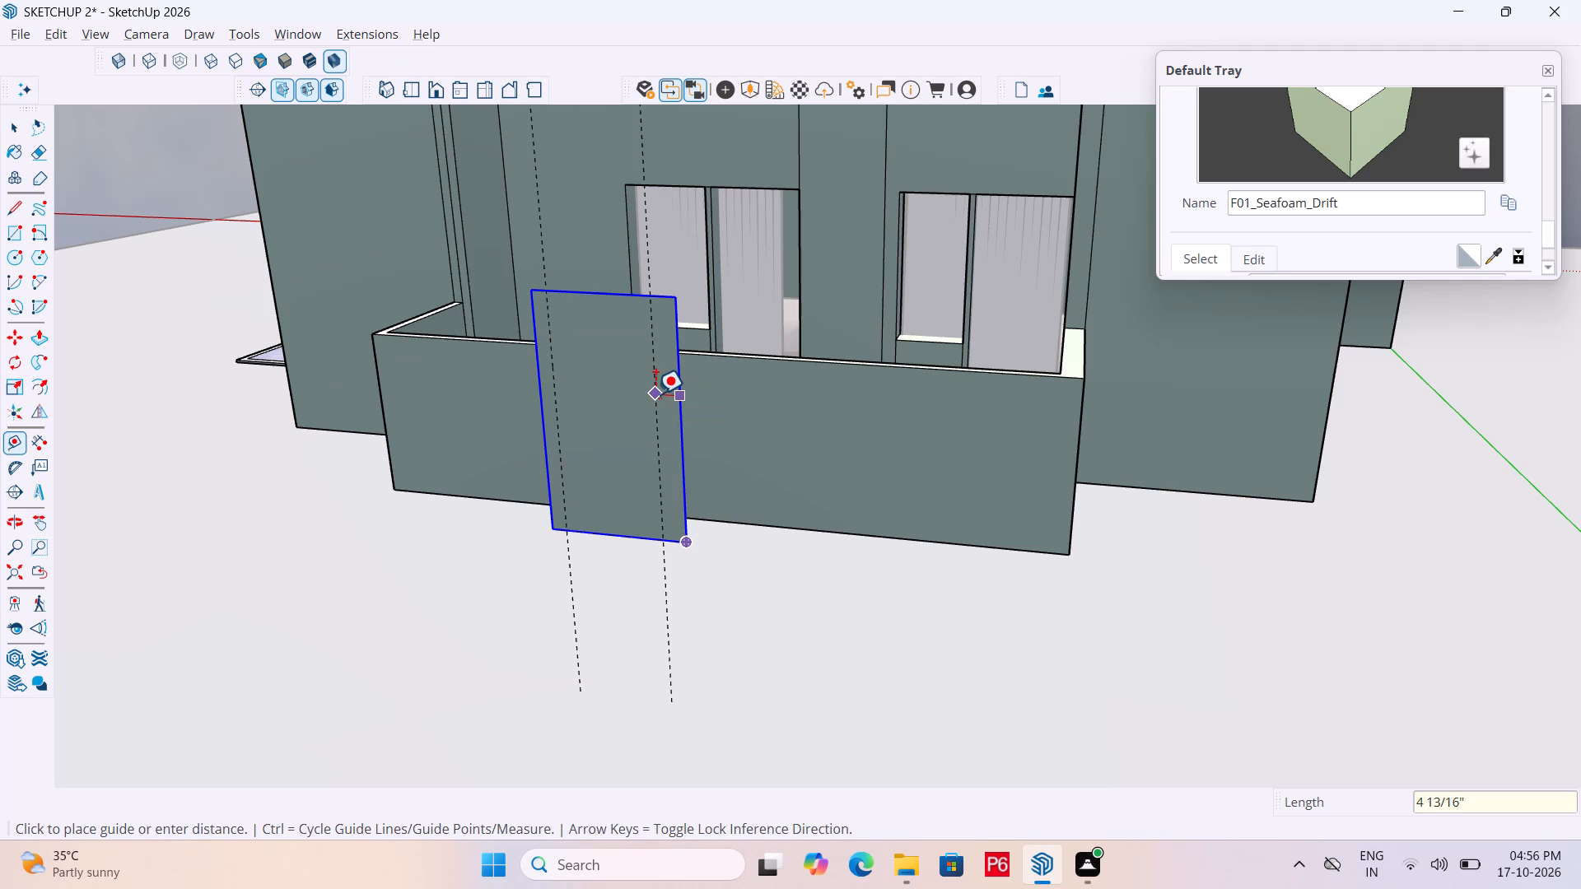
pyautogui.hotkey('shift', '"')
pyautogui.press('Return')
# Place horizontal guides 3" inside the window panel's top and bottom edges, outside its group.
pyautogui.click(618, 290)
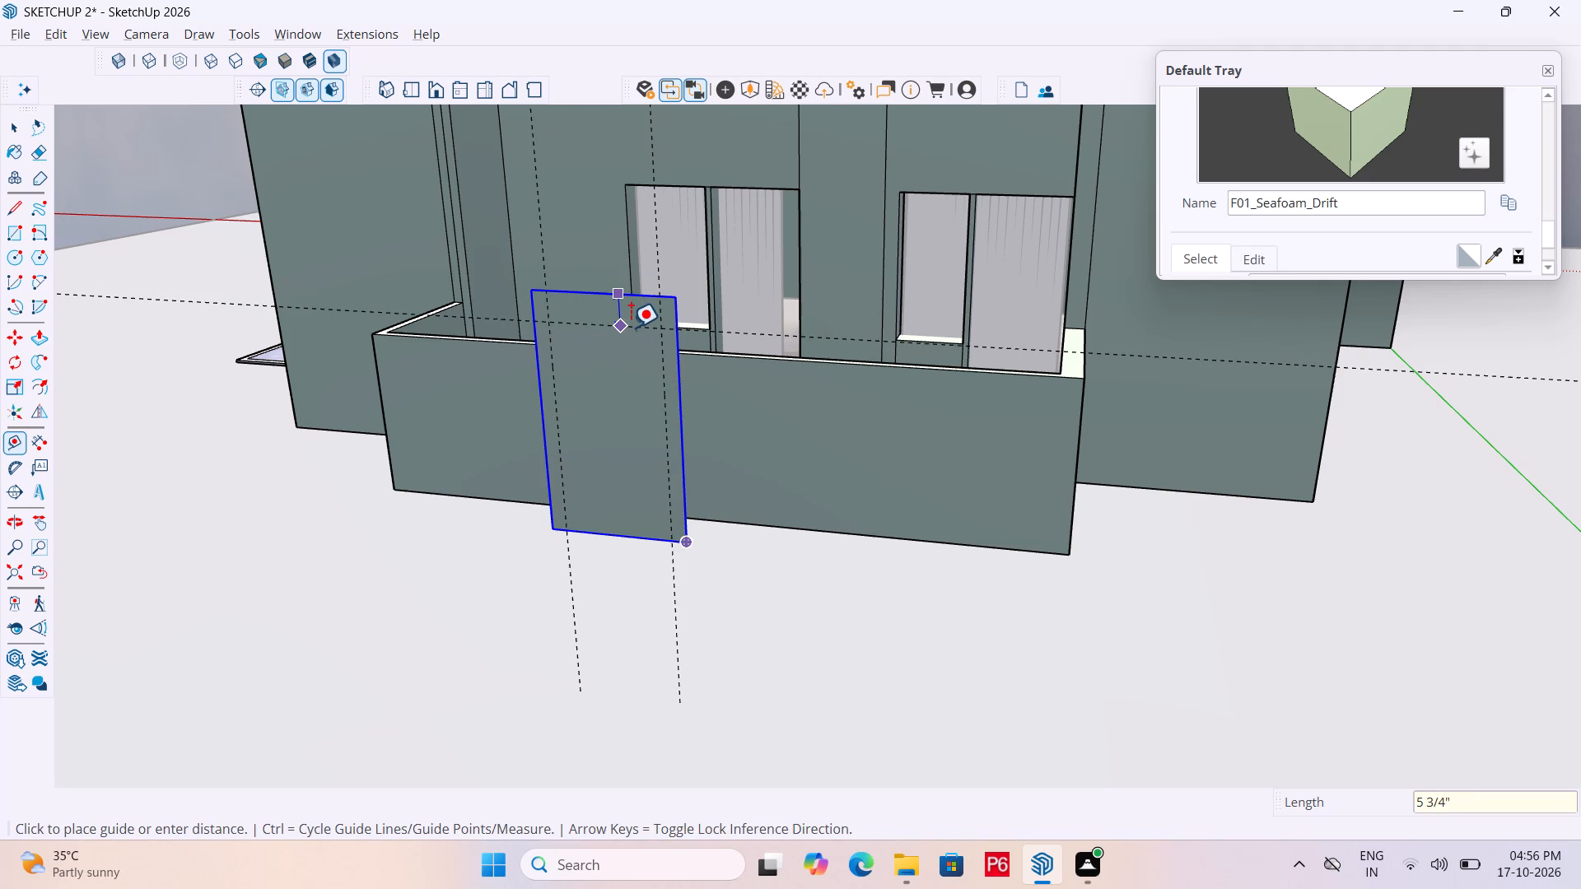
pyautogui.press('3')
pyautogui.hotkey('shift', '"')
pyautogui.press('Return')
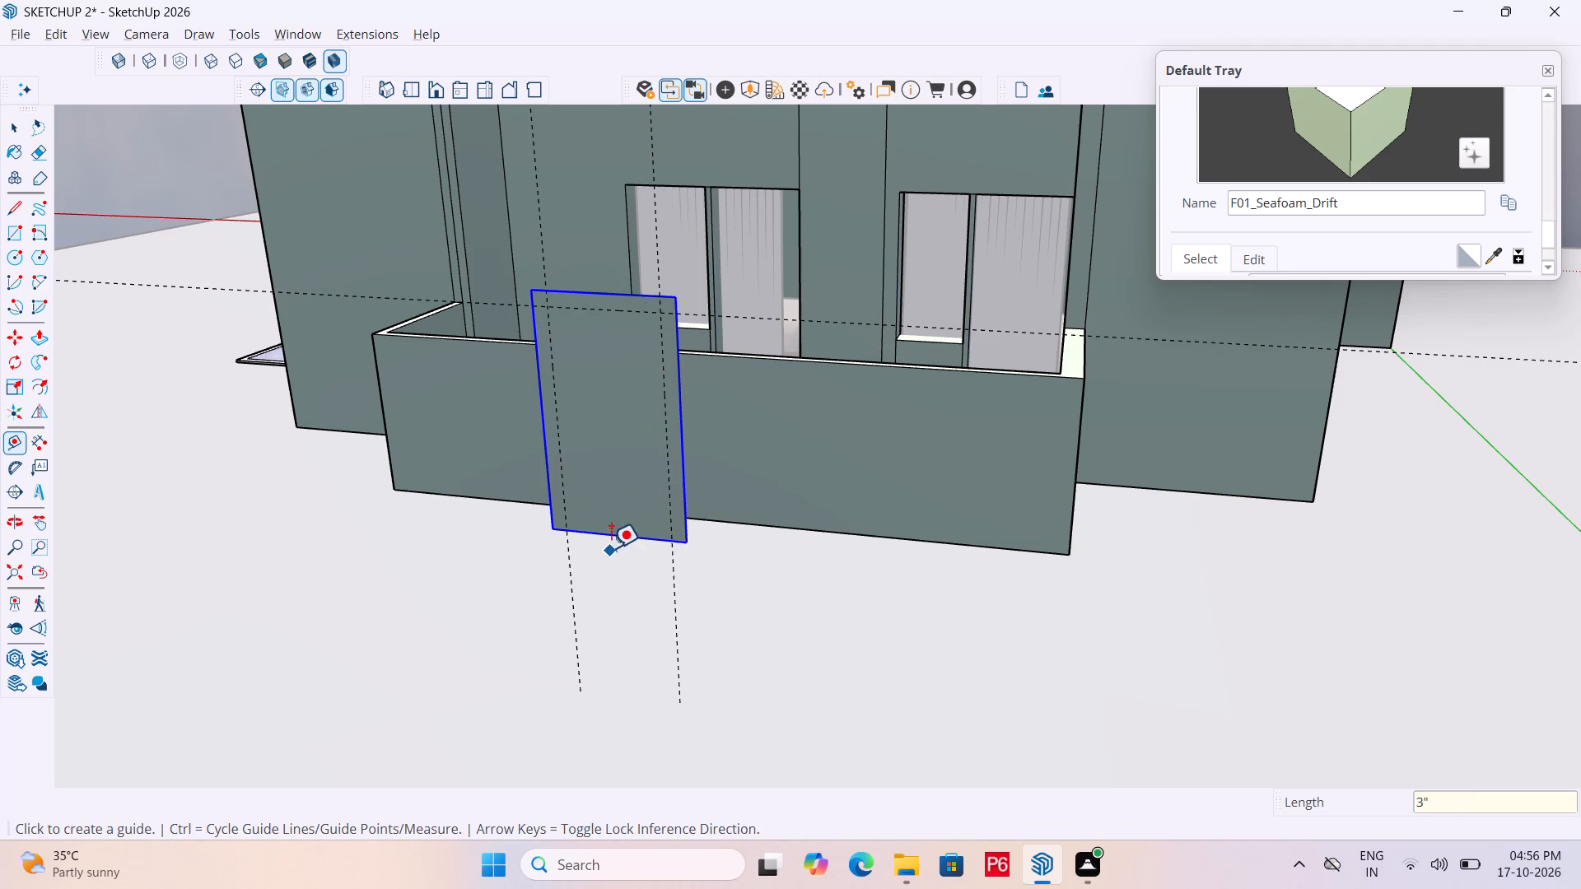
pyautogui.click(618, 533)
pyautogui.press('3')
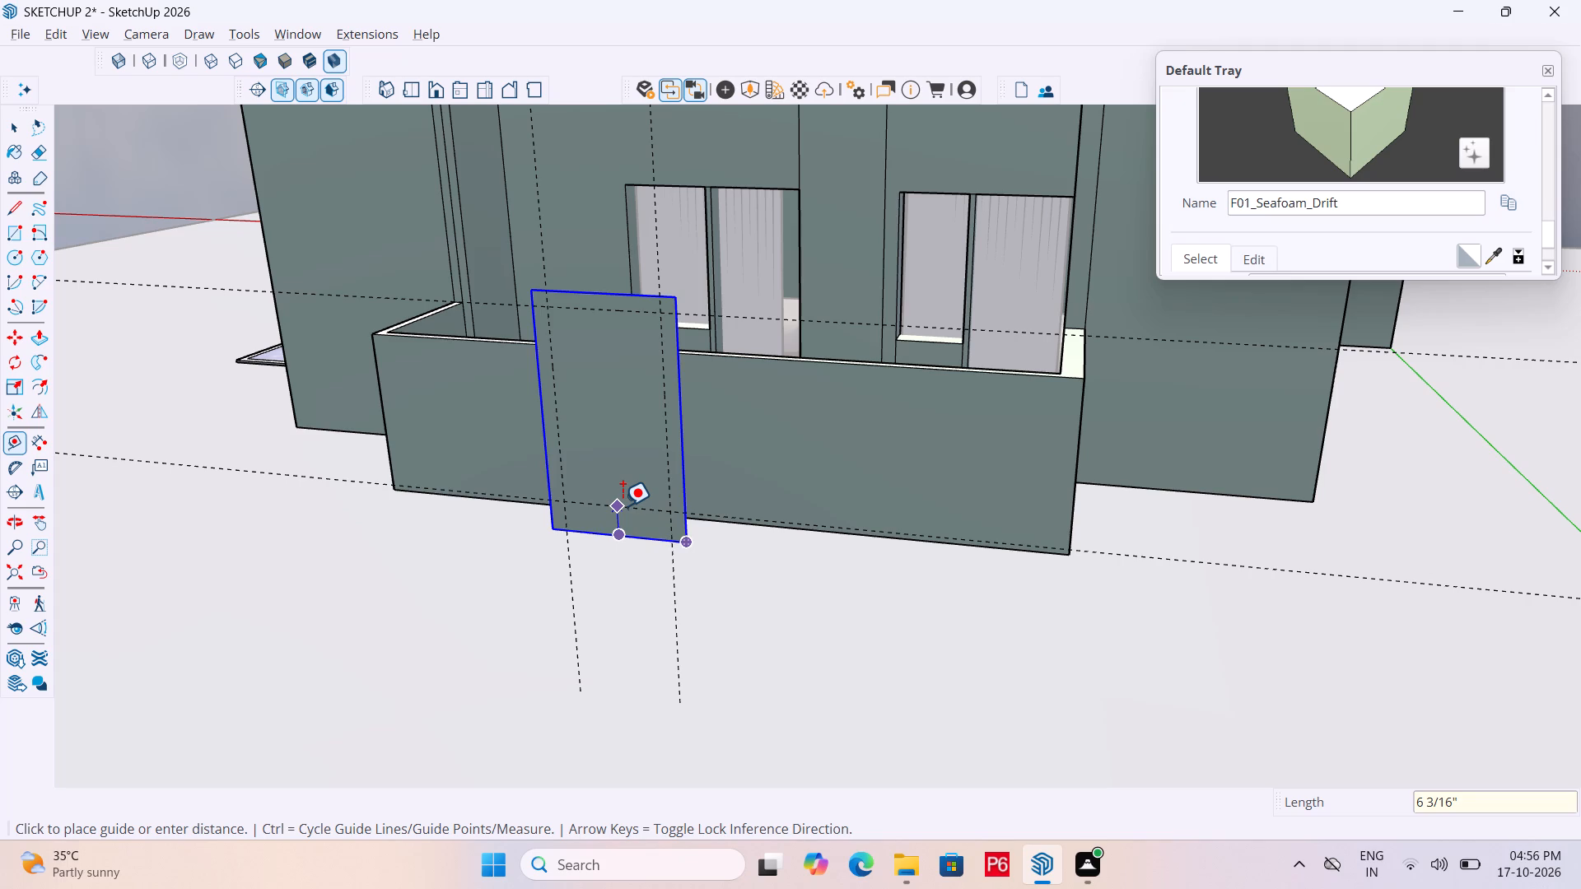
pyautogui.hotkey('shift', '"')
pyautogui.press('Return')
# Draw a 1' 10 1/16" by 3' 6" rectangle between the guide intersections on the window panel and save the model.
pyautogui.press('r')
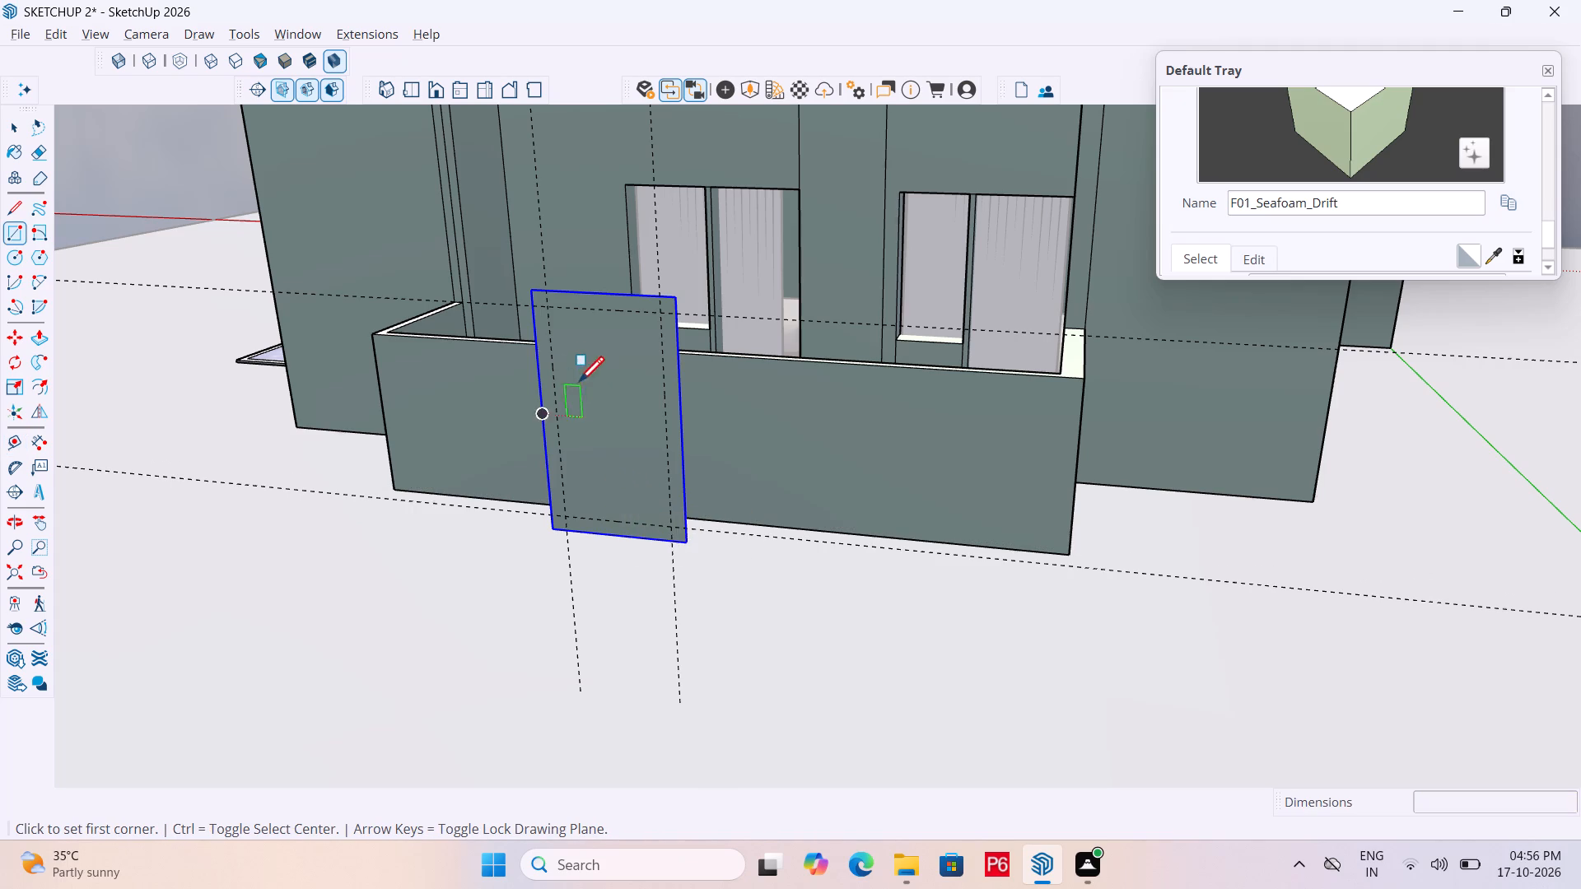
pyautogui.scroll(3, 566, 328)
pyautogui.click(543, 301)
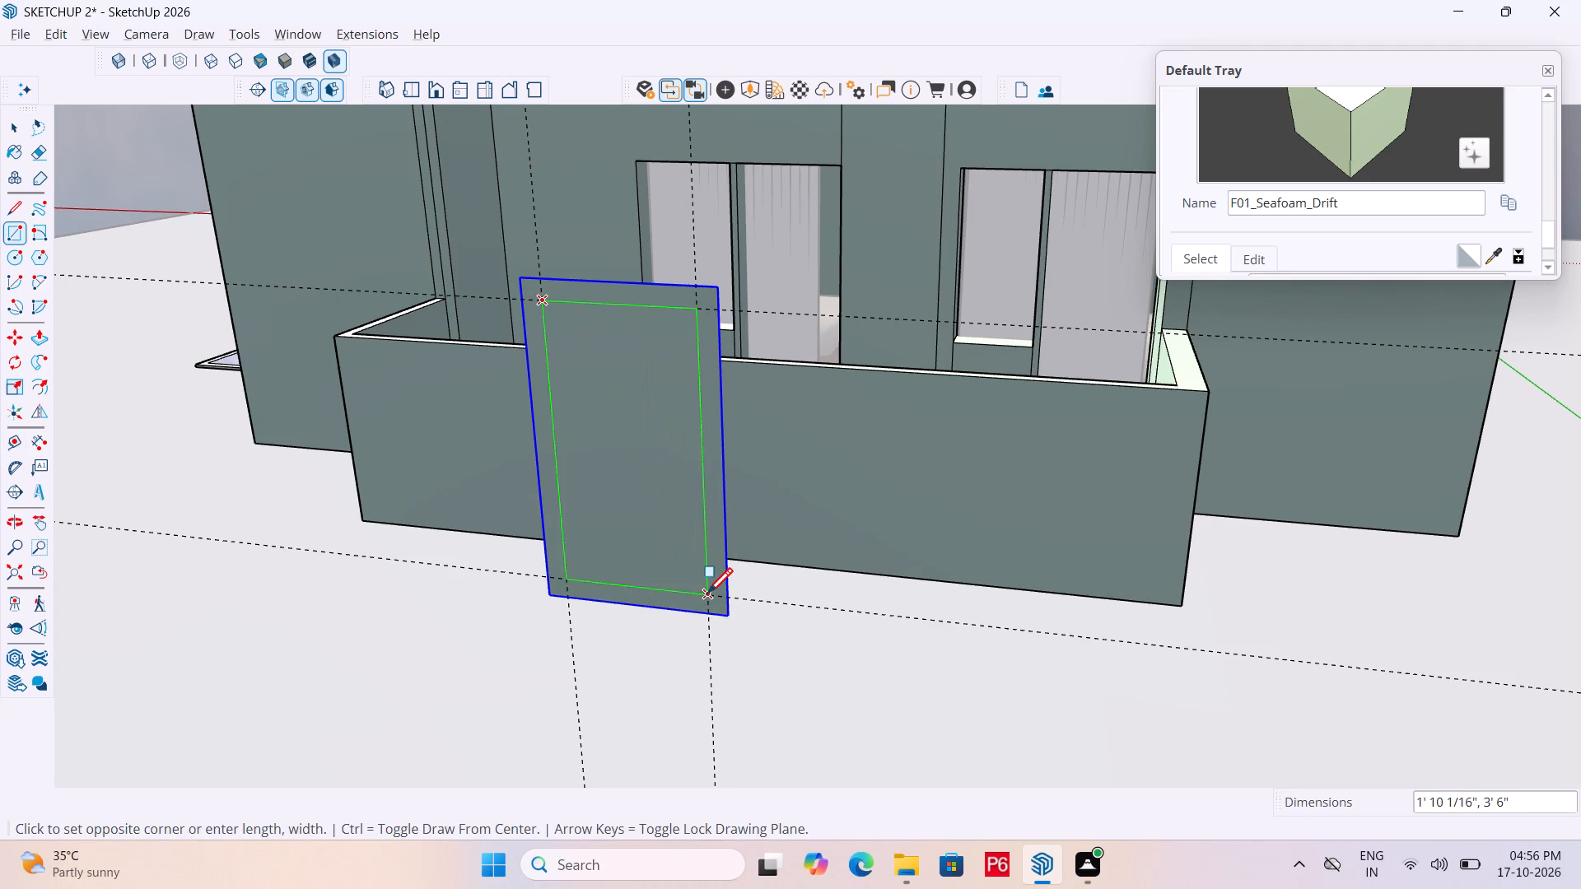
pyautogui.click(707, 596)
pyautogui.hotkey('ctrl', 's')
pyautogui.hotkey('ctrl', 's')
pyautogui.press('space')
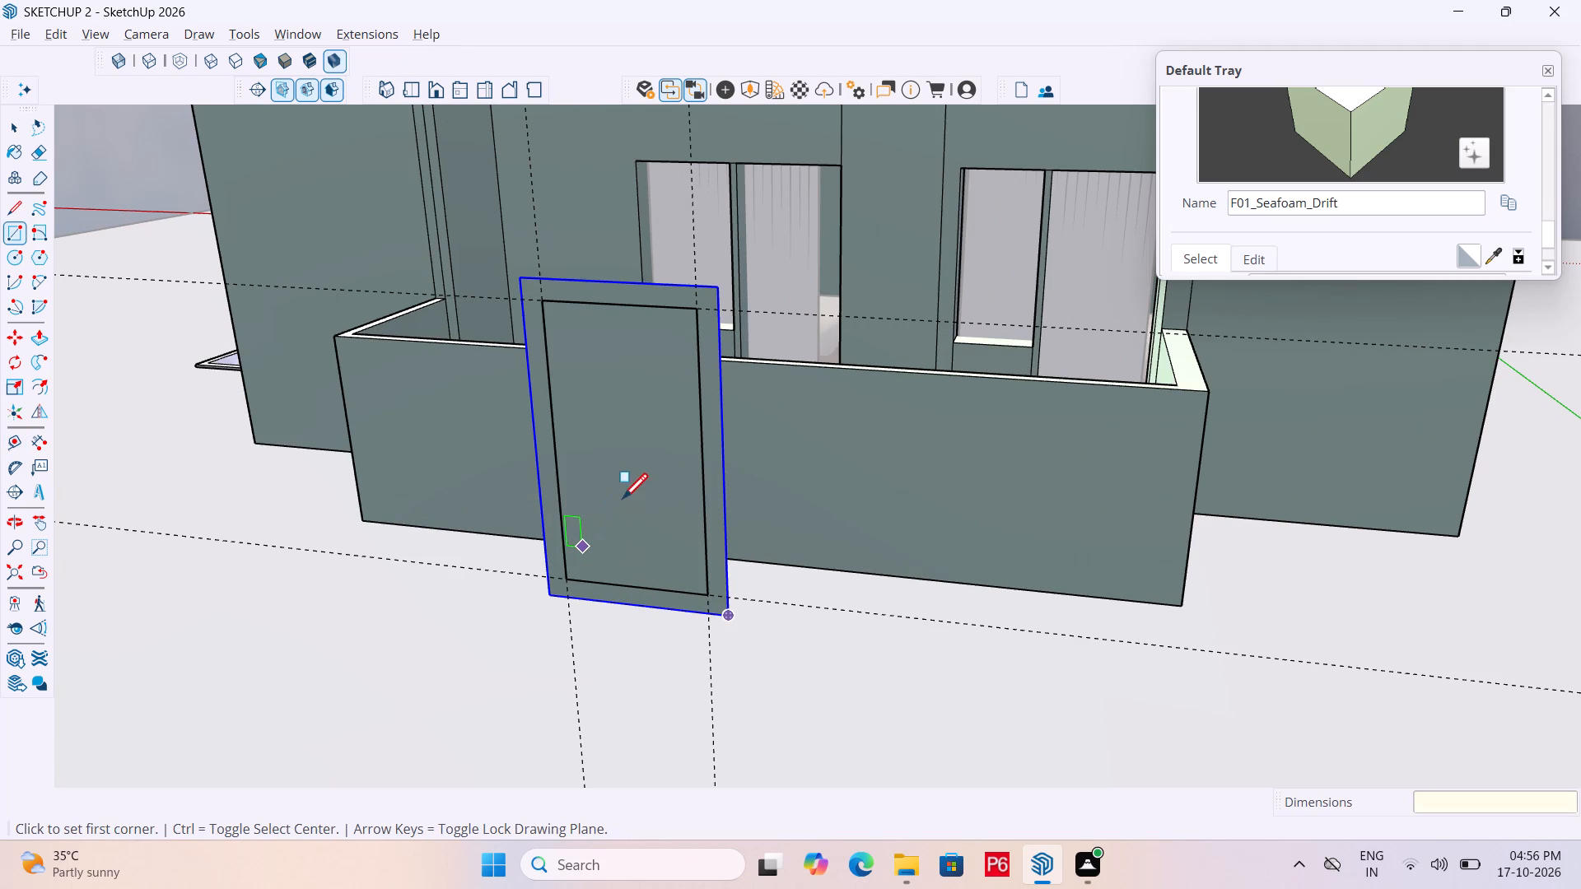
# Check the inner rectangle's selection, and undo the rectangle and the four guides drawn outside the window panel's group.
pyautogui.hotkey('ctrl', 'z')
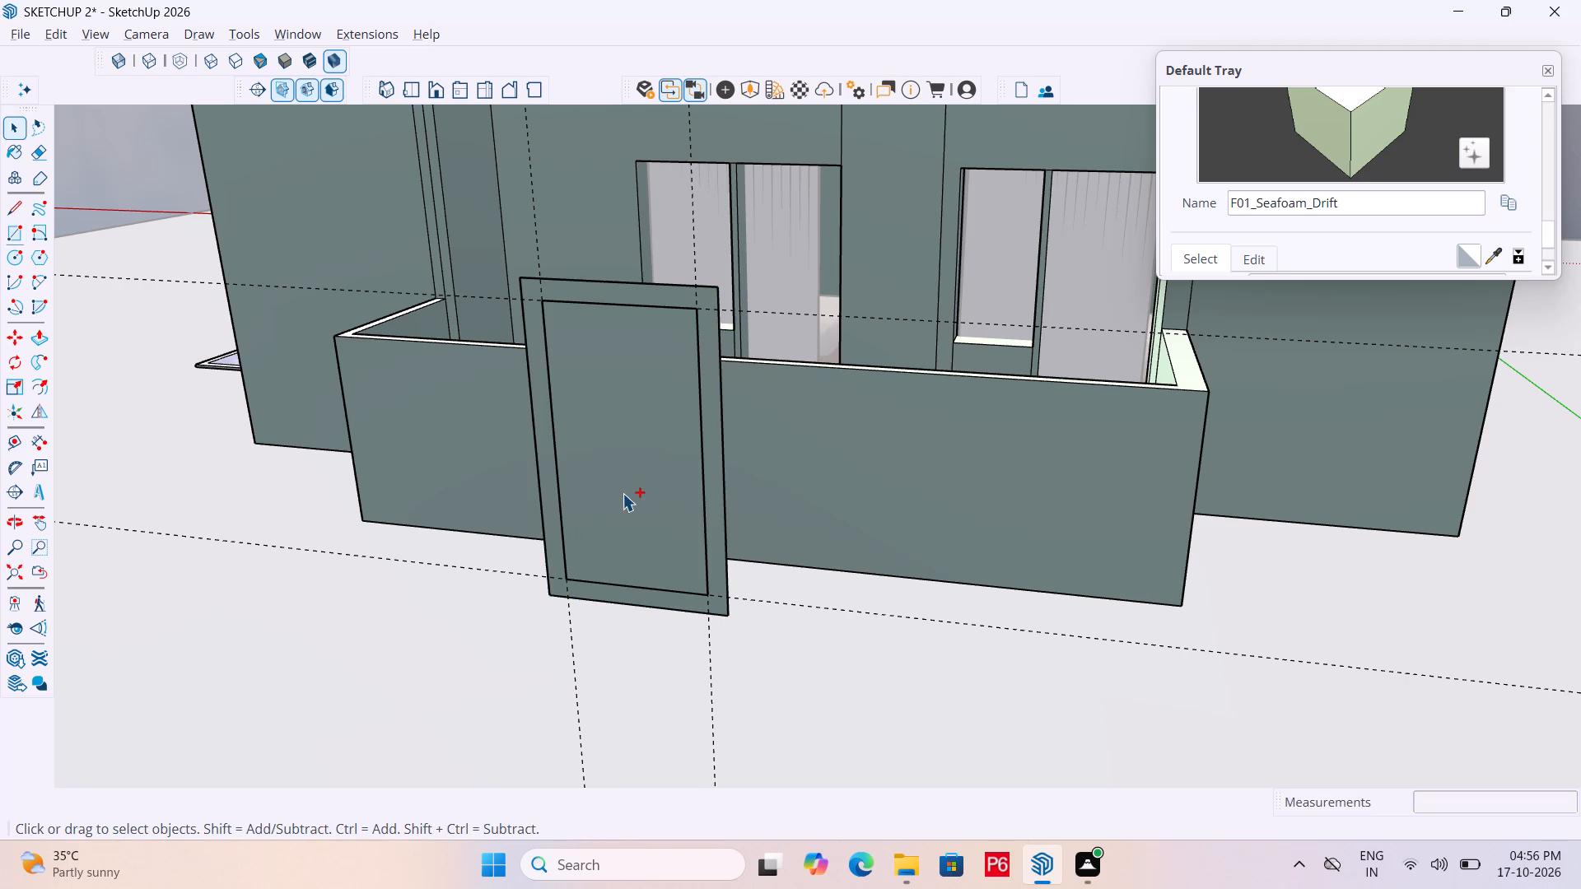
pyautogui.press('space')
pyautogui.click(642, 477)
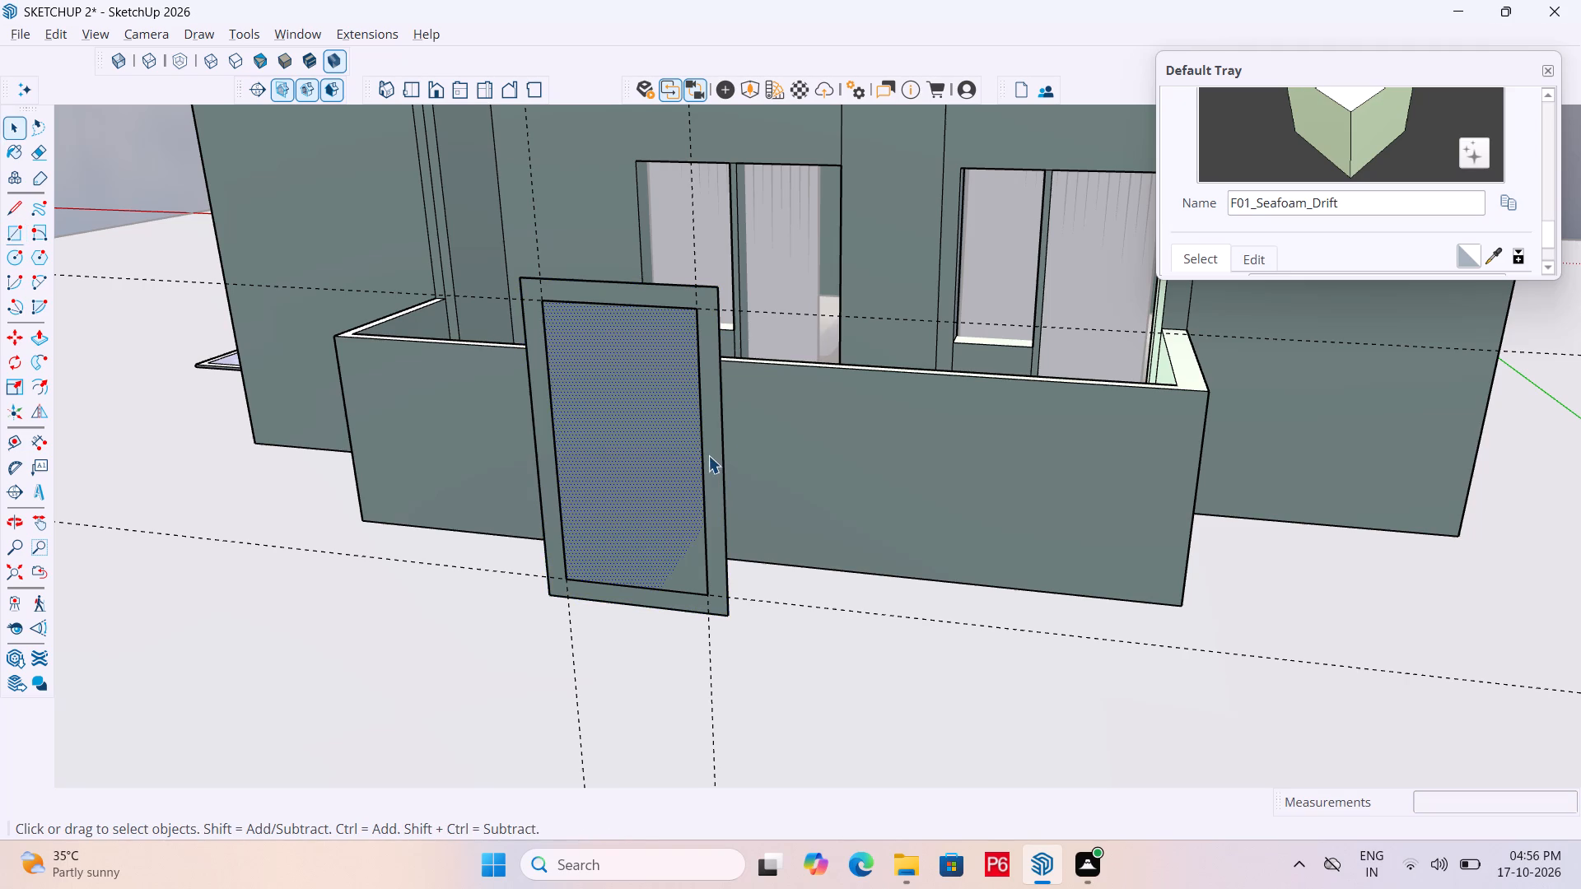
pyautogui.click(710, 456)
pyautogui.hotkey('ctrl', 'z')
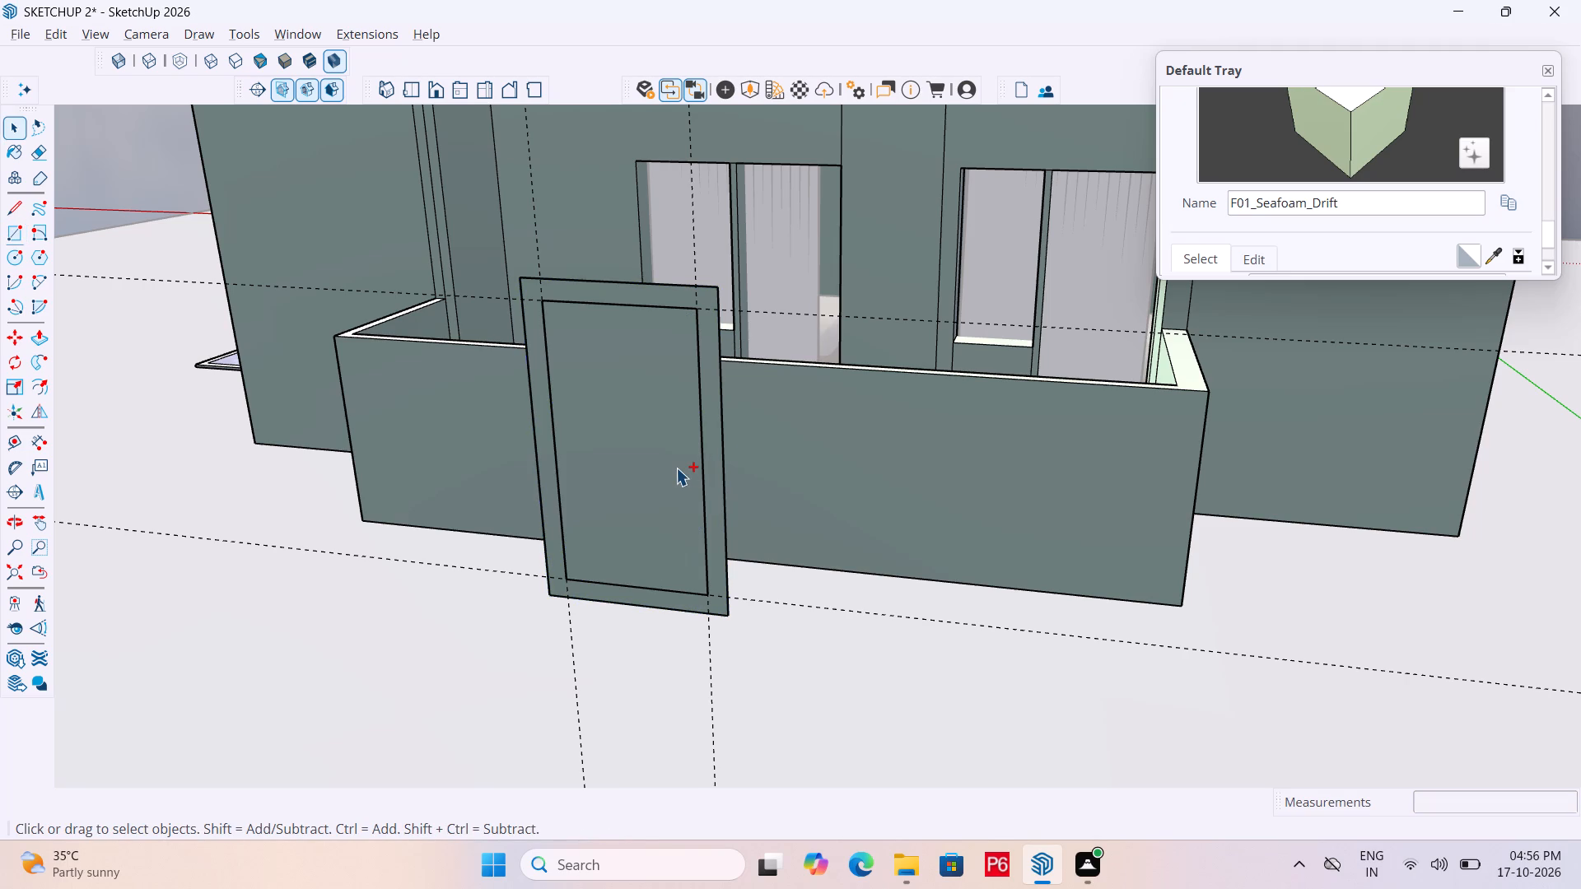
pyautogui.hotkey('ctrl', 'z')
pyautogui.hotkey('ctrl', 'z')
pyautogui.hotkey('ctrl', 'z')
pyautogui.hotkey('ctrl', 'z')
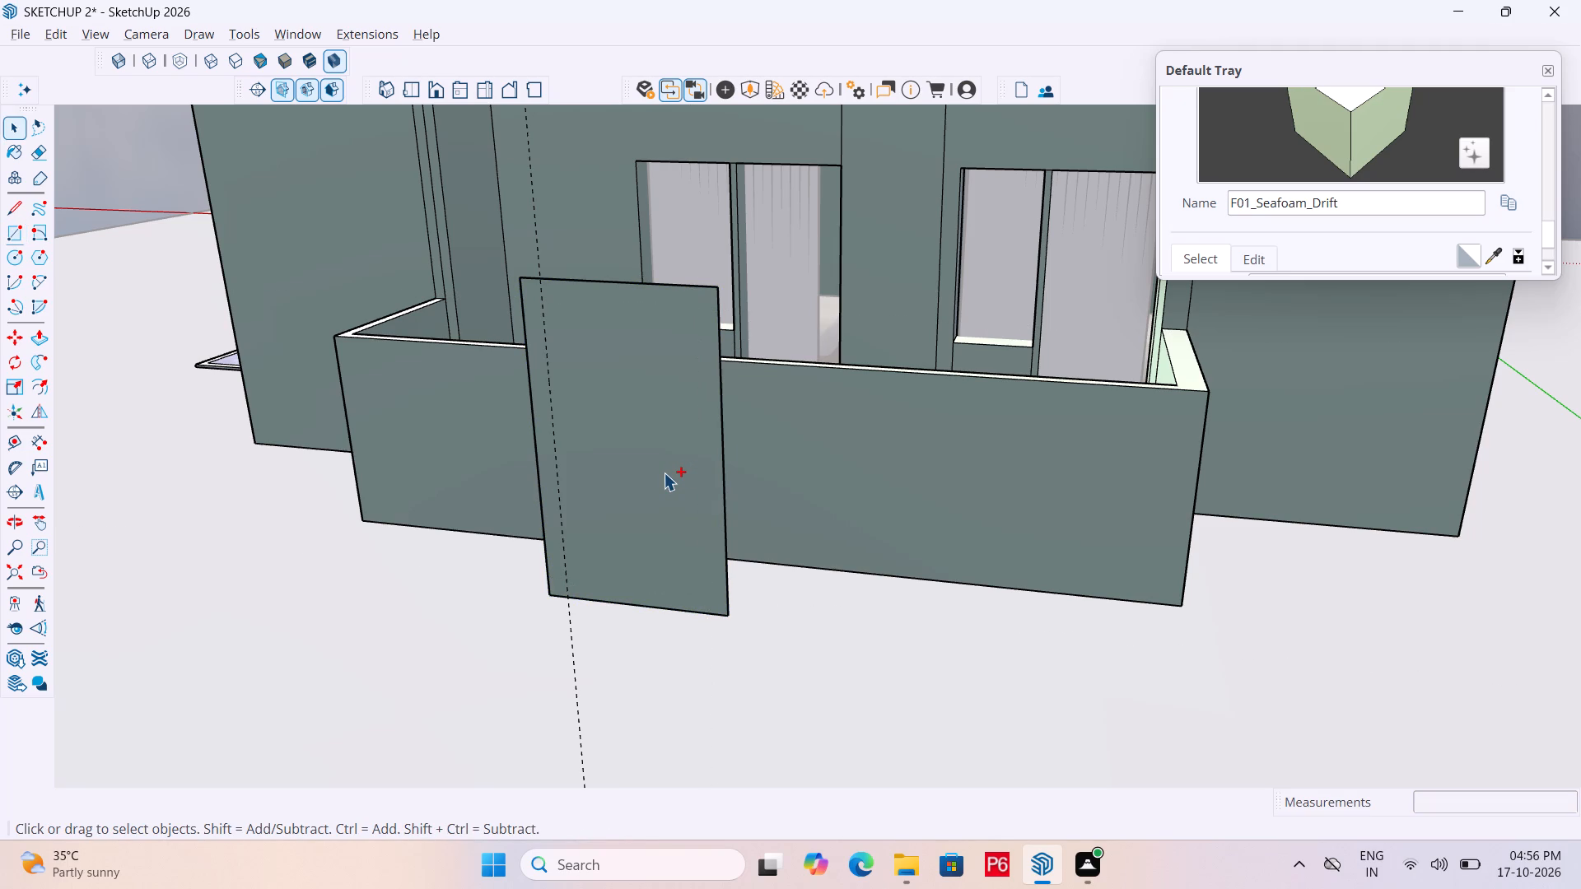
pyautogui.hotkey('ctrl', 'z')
# Open the window panel group and place vertical guides 3" inside both side edges of its face.
pyautogui.doubleClick(612, 477)
pyautogui.click(598, 449)
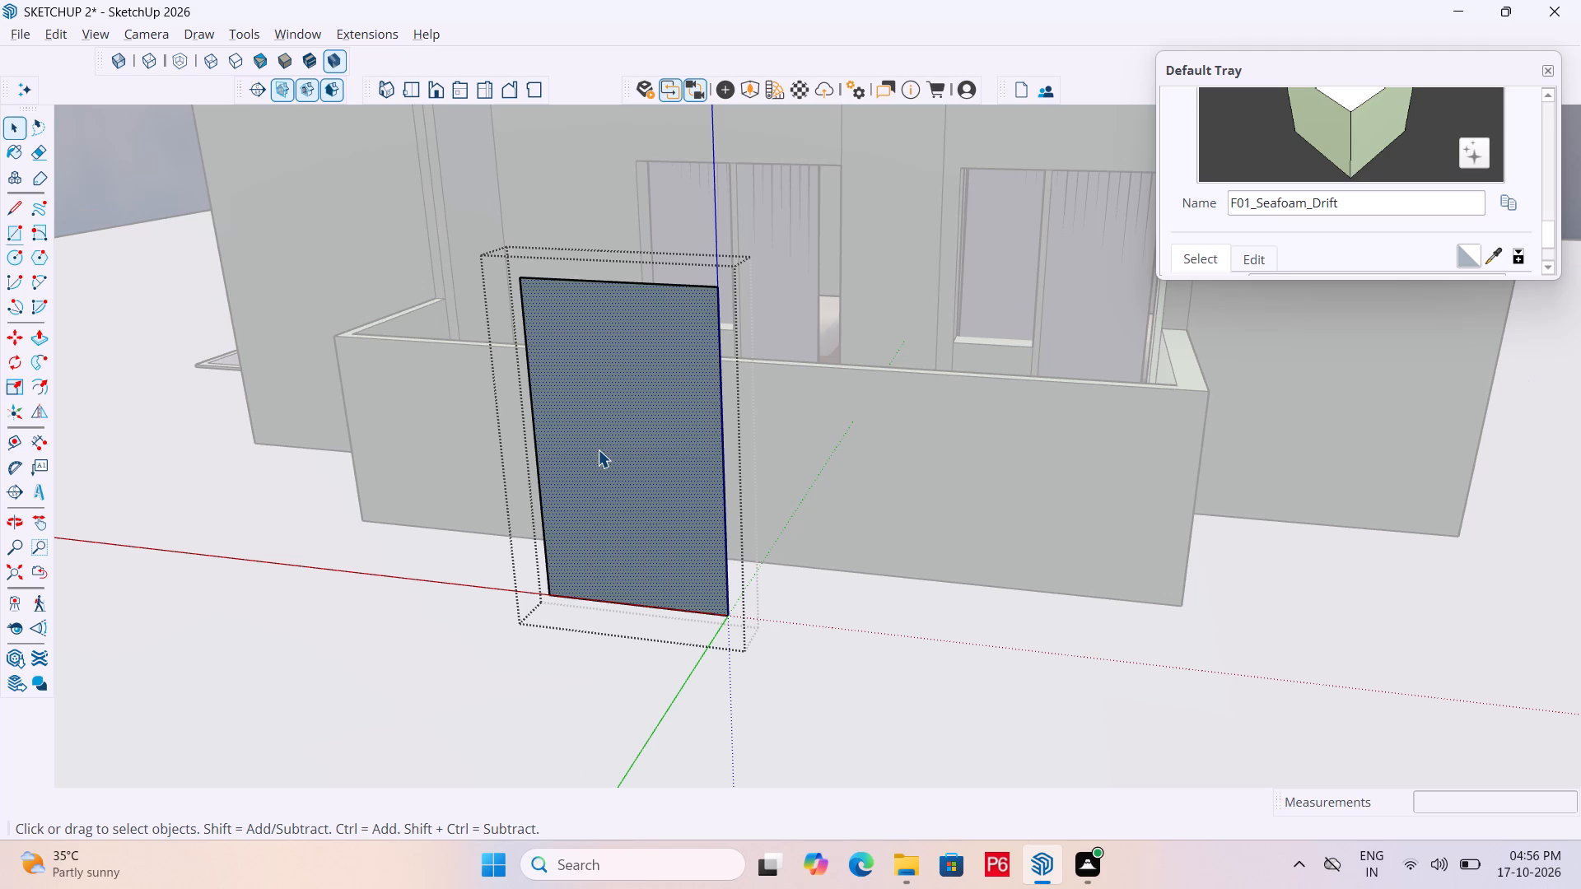
pyautogui.press('t')
pyautogui.click(534, 434)
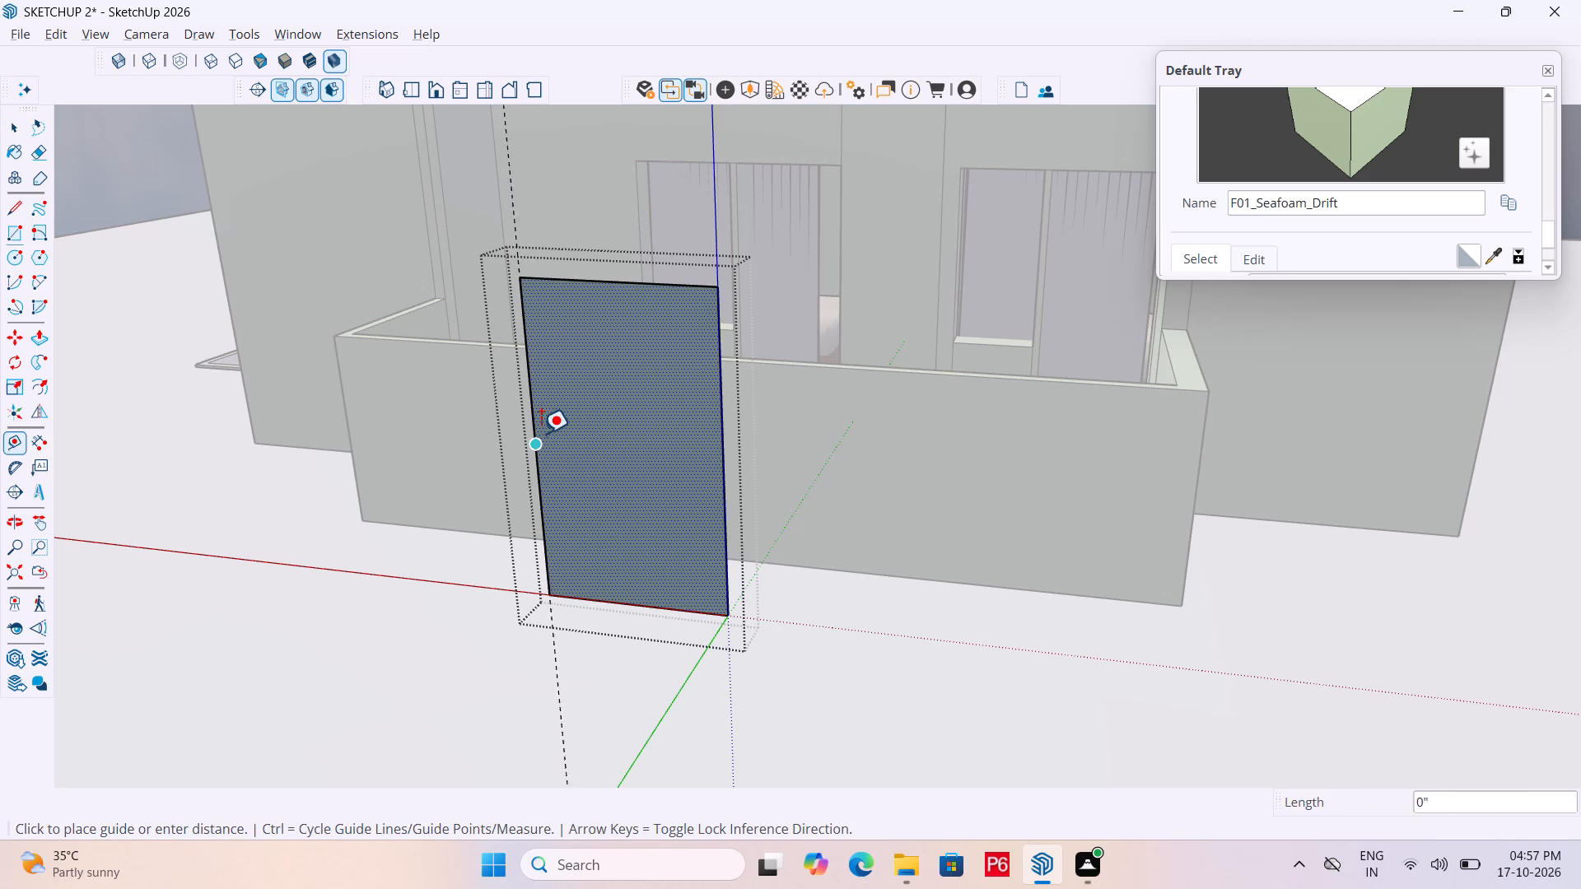
pyautogui.write('3"')
pyautogui.press('Return')
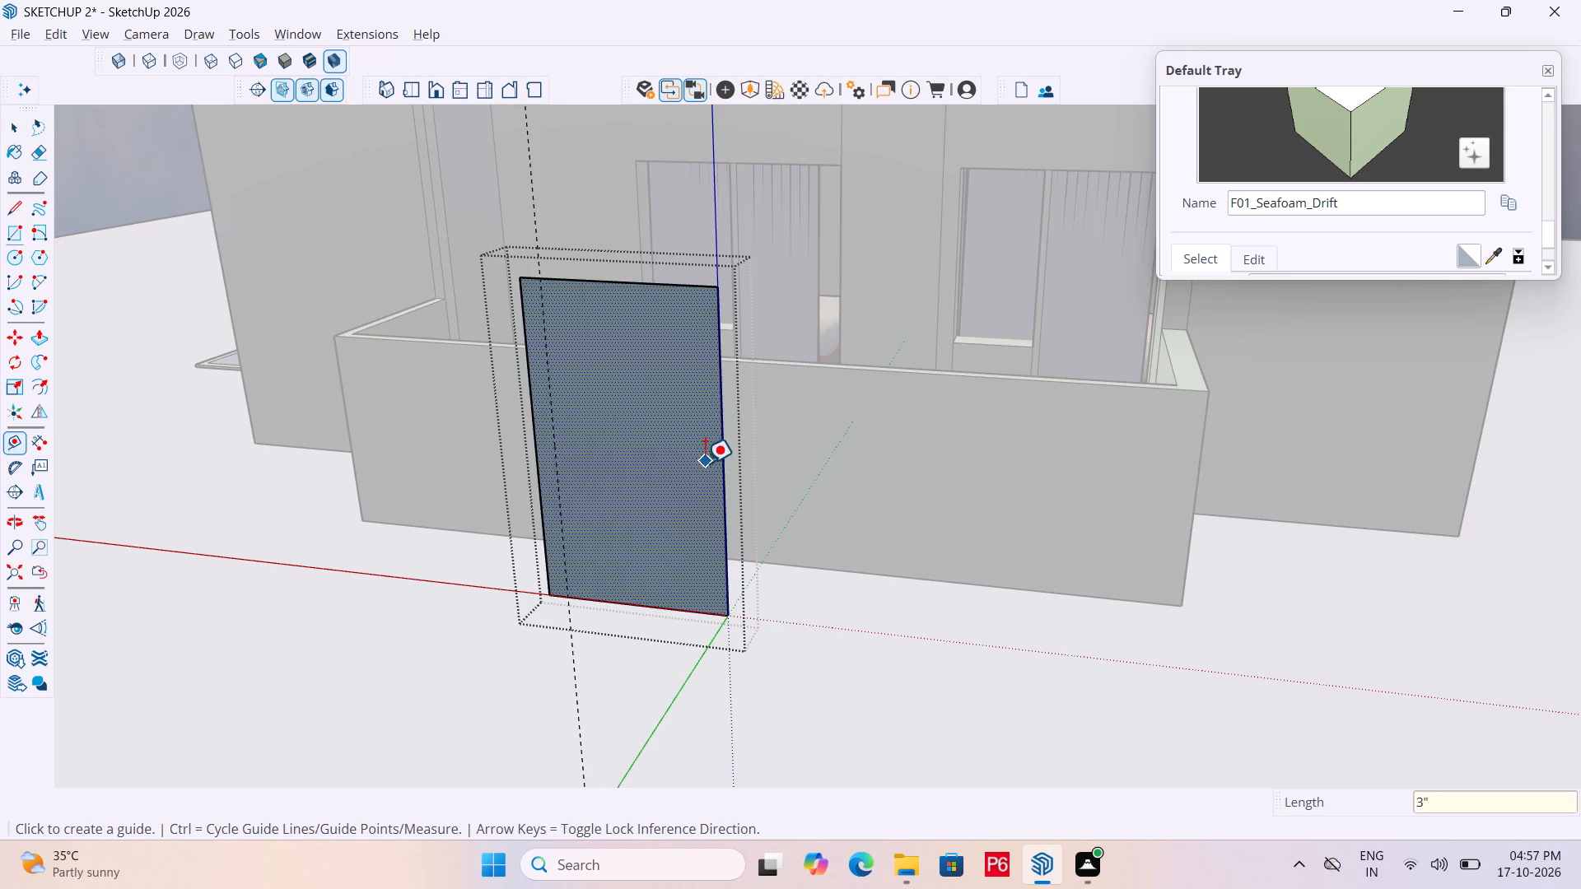
pyautogui.click(719, 472)
pyautogui.press('3')
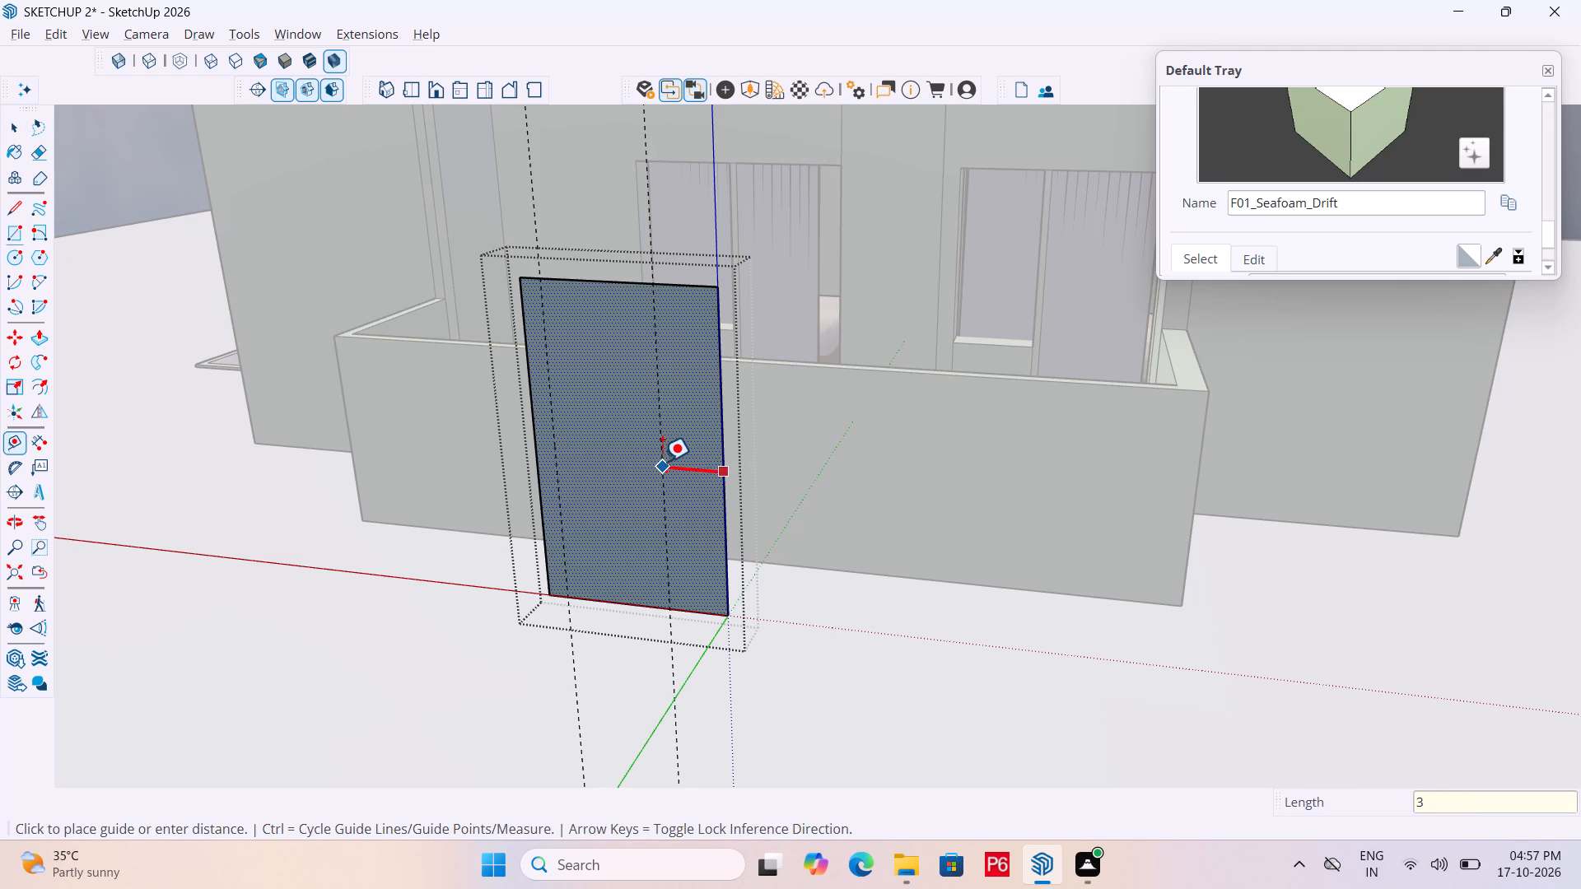
pyautogui.hotkey('shift', '"')
pyautogui.press('Return')
# Place horizontal guides 3" inside the top and bottom edges of the window panel's face, within the group.
pyautogui.click(653, 288)
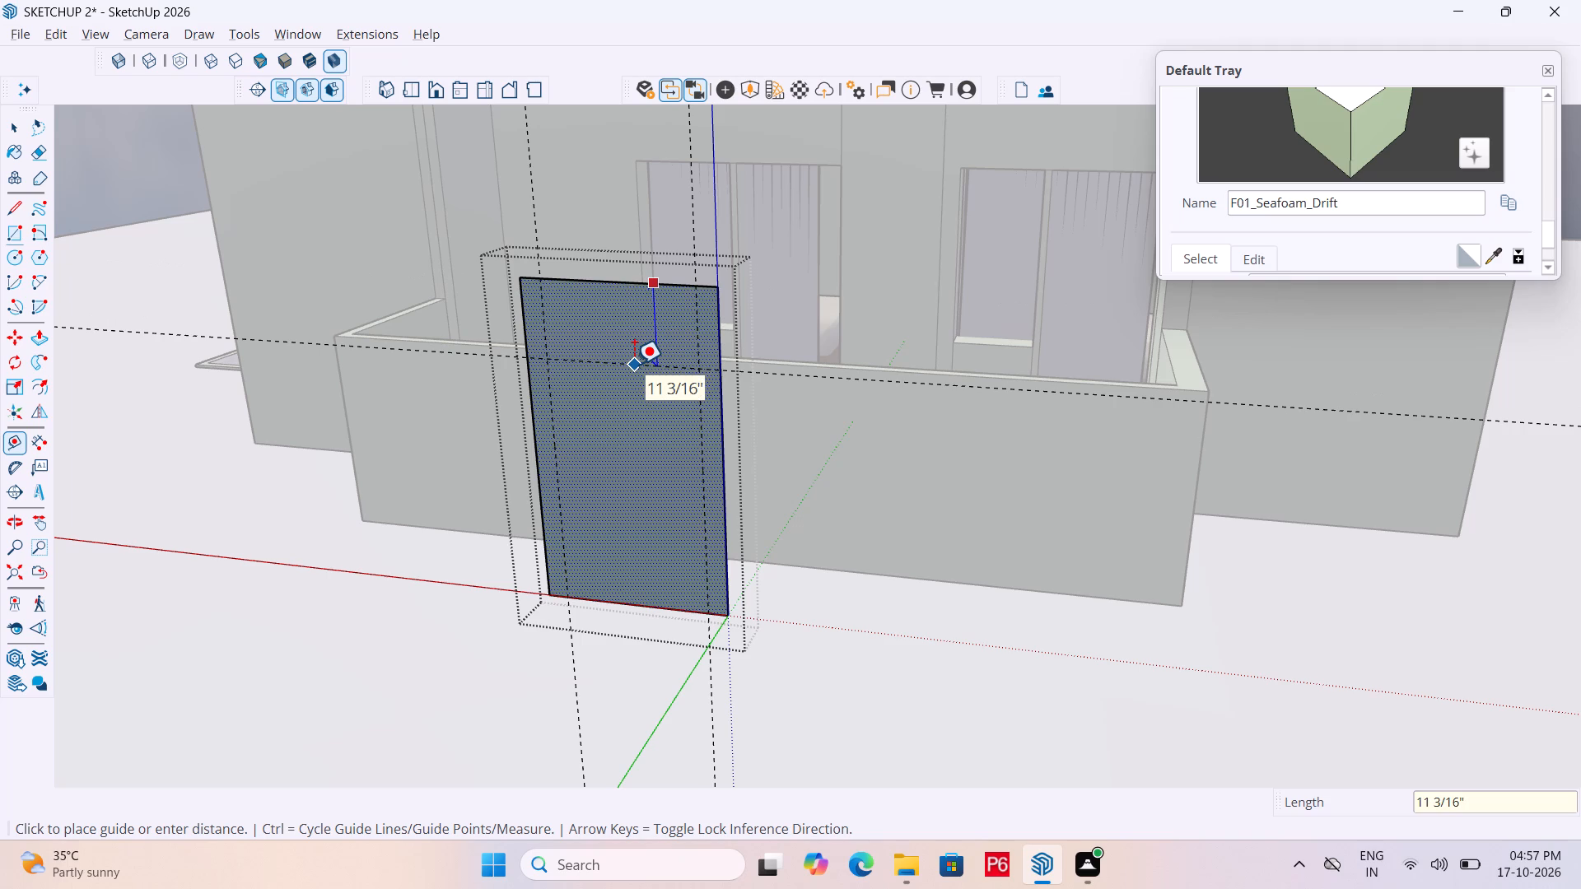
pyautogui.write('3"')
pyautogui.press('Return')
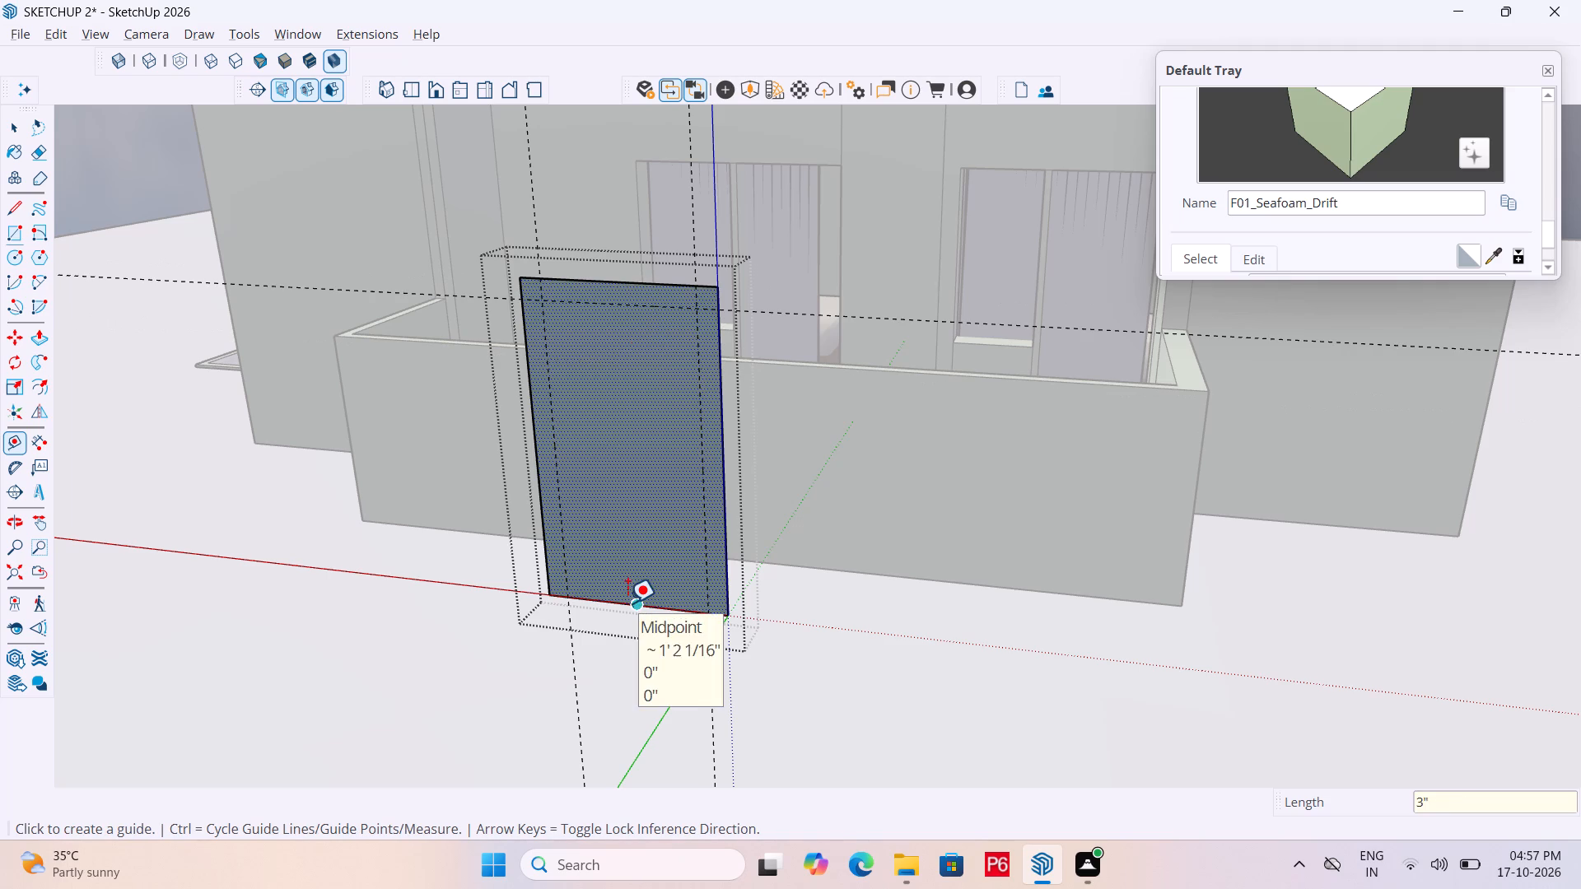
pyautogui.click(627, 603)
pyautogui.press('3')
pyautogui.hotkey('shift', '"')
pyautogui.press('Return')
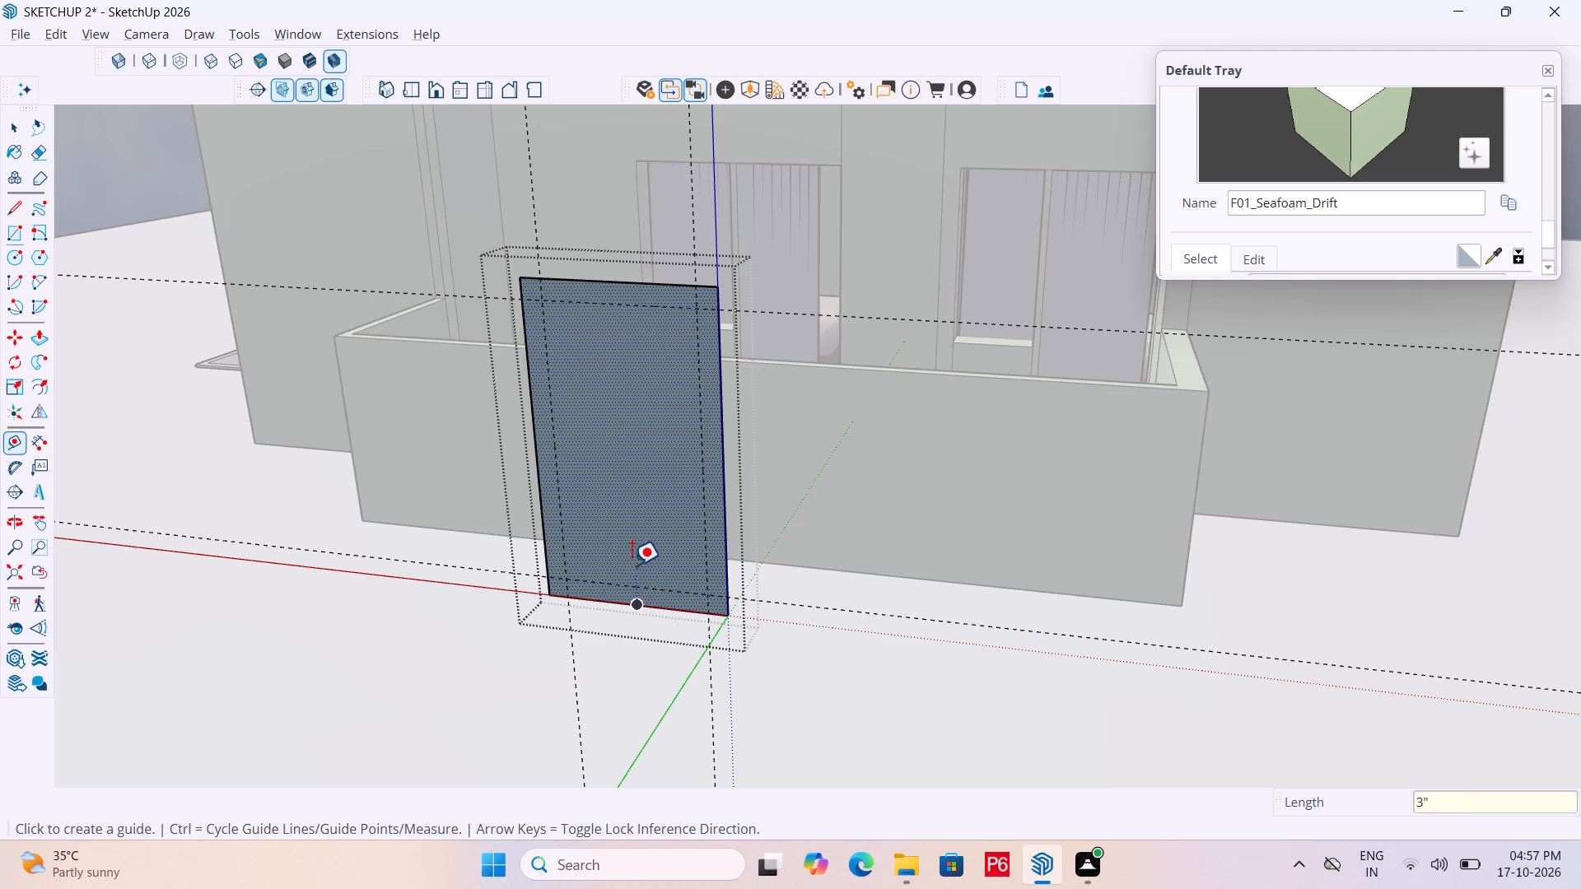
# Draw a 1' 10 1/16" by 3' 6" rectangle between the guide intersections on the window panel's face and save the model.
pyautogui.press('r')
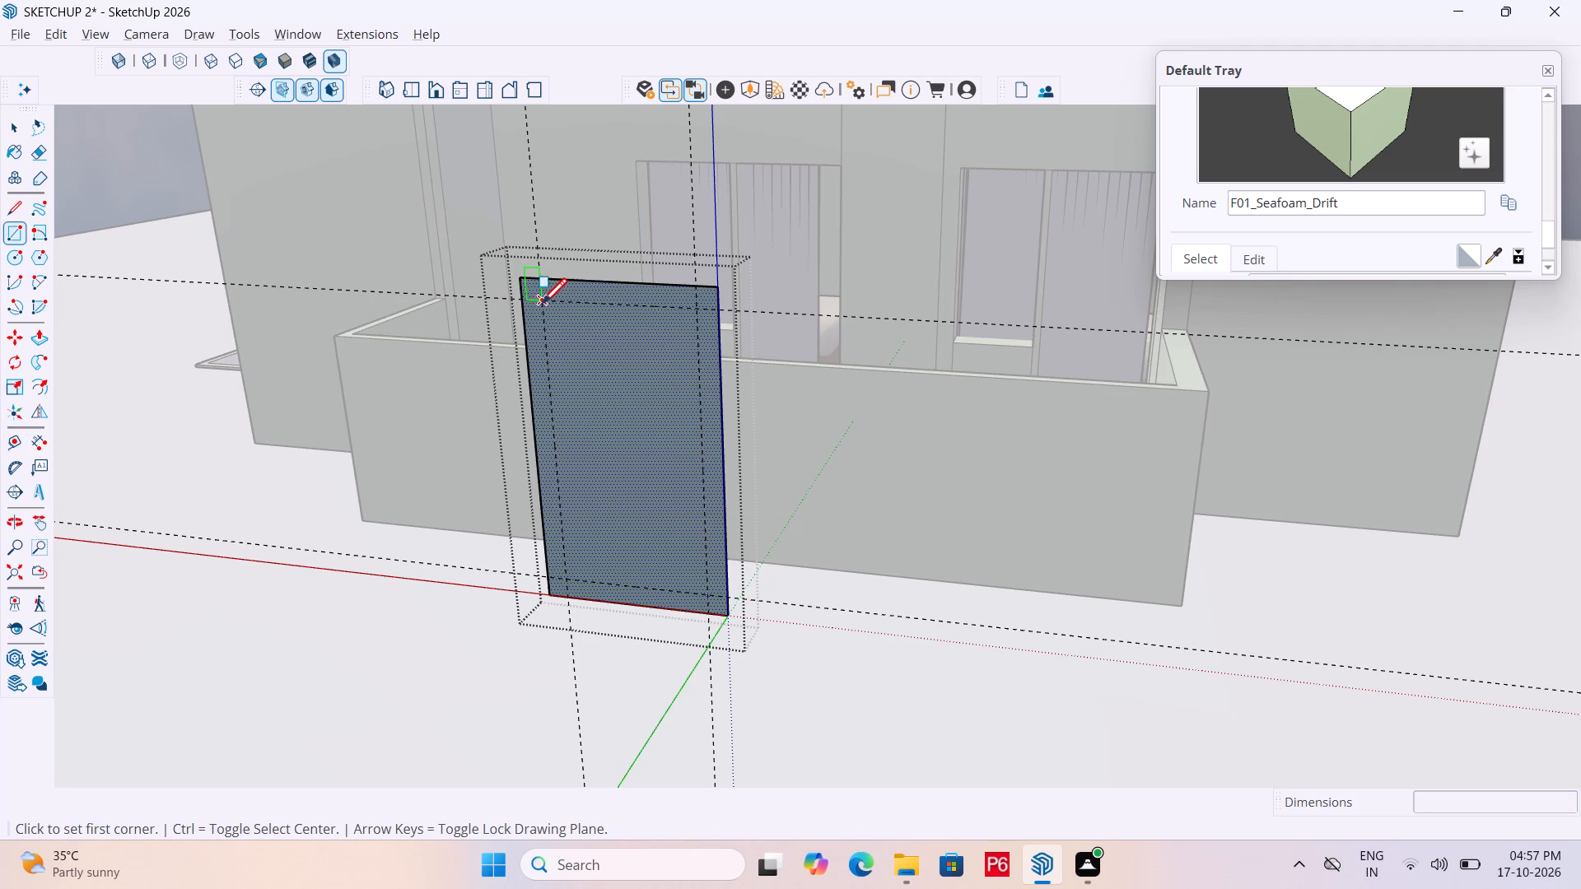
pyautogui.click(542, 306)
pyautogui.click(705, 597)
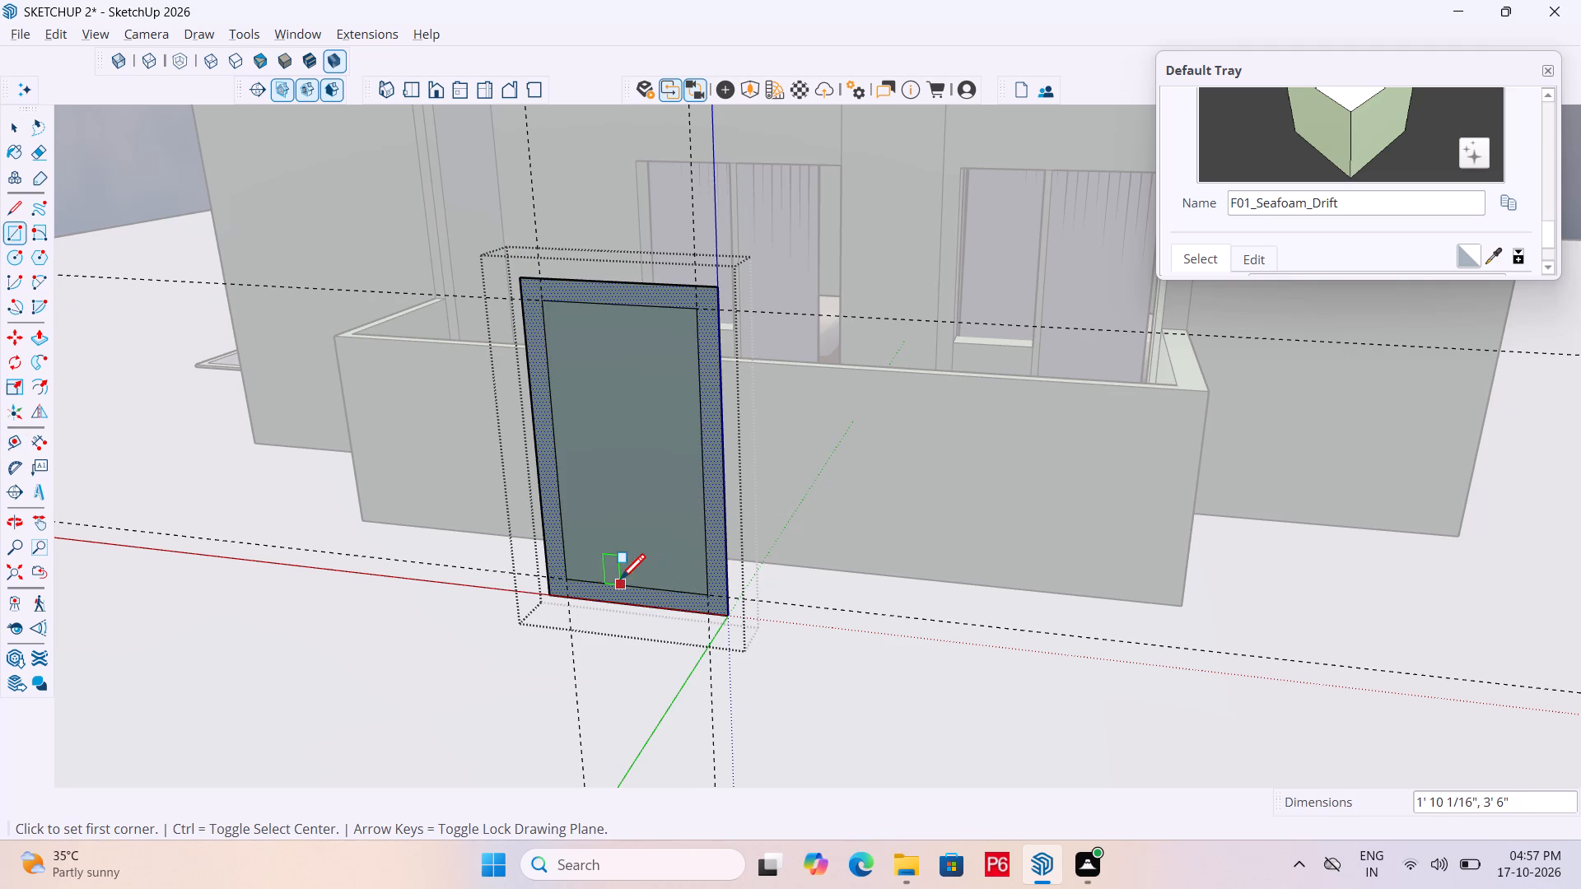
pyautogui.hotkey('ctrl', 's')
pyautogui.hotkey('ctrl', 's')
# Erase the four construction guides around the window panel and save the model.
pyautogui.scroll(-3, 531, 607)
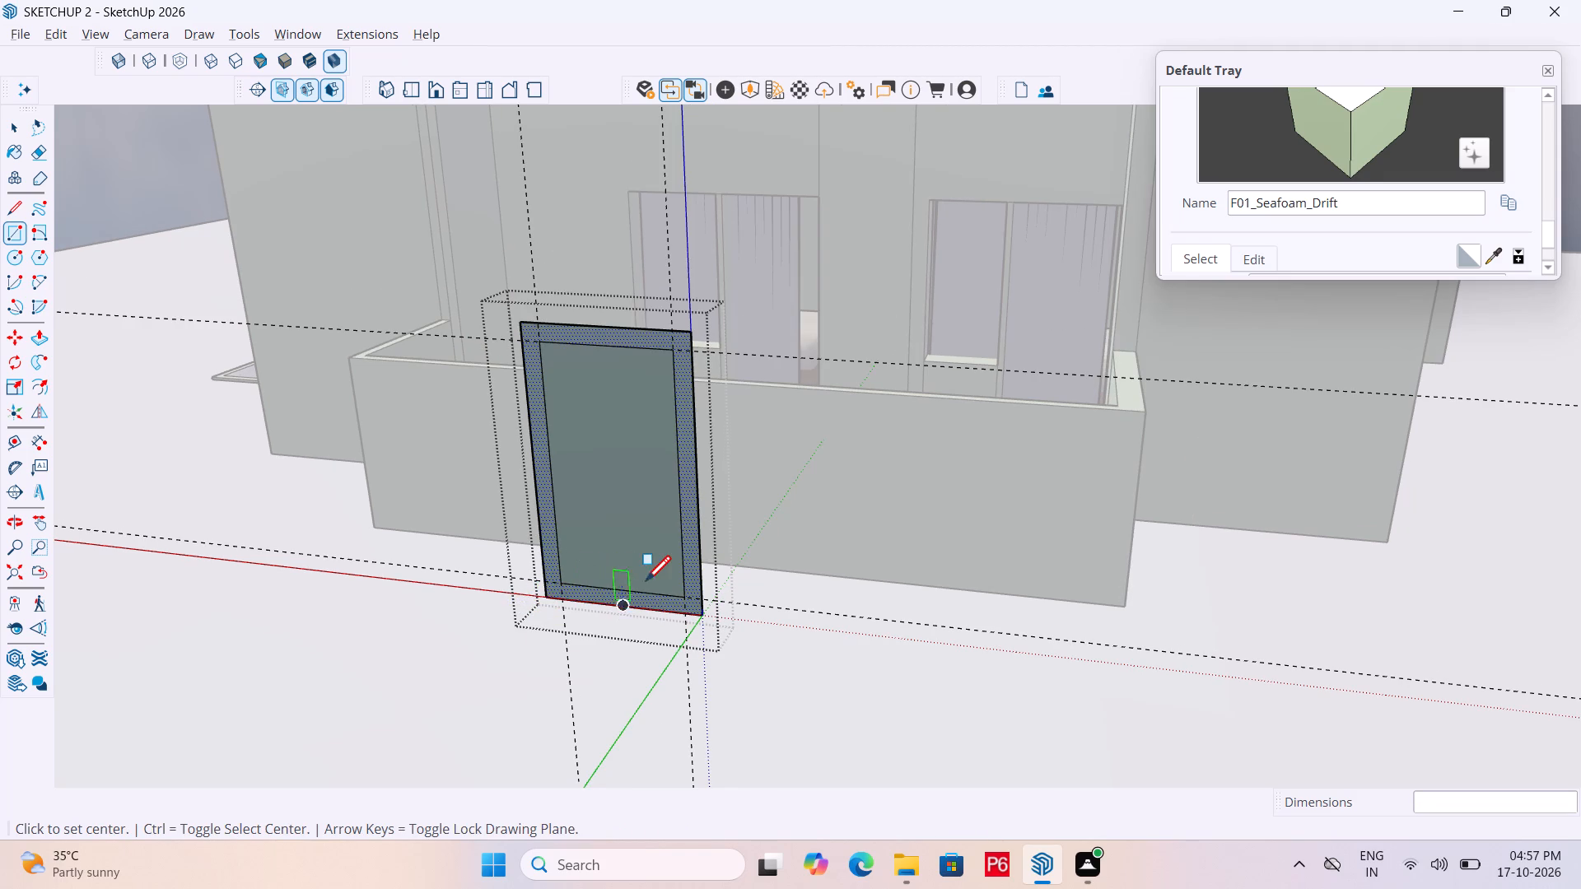
pyautogui.press('space')
pyautogui.moveTo(606, 579); pyautogui.dragTo(595, 584, button='middle')
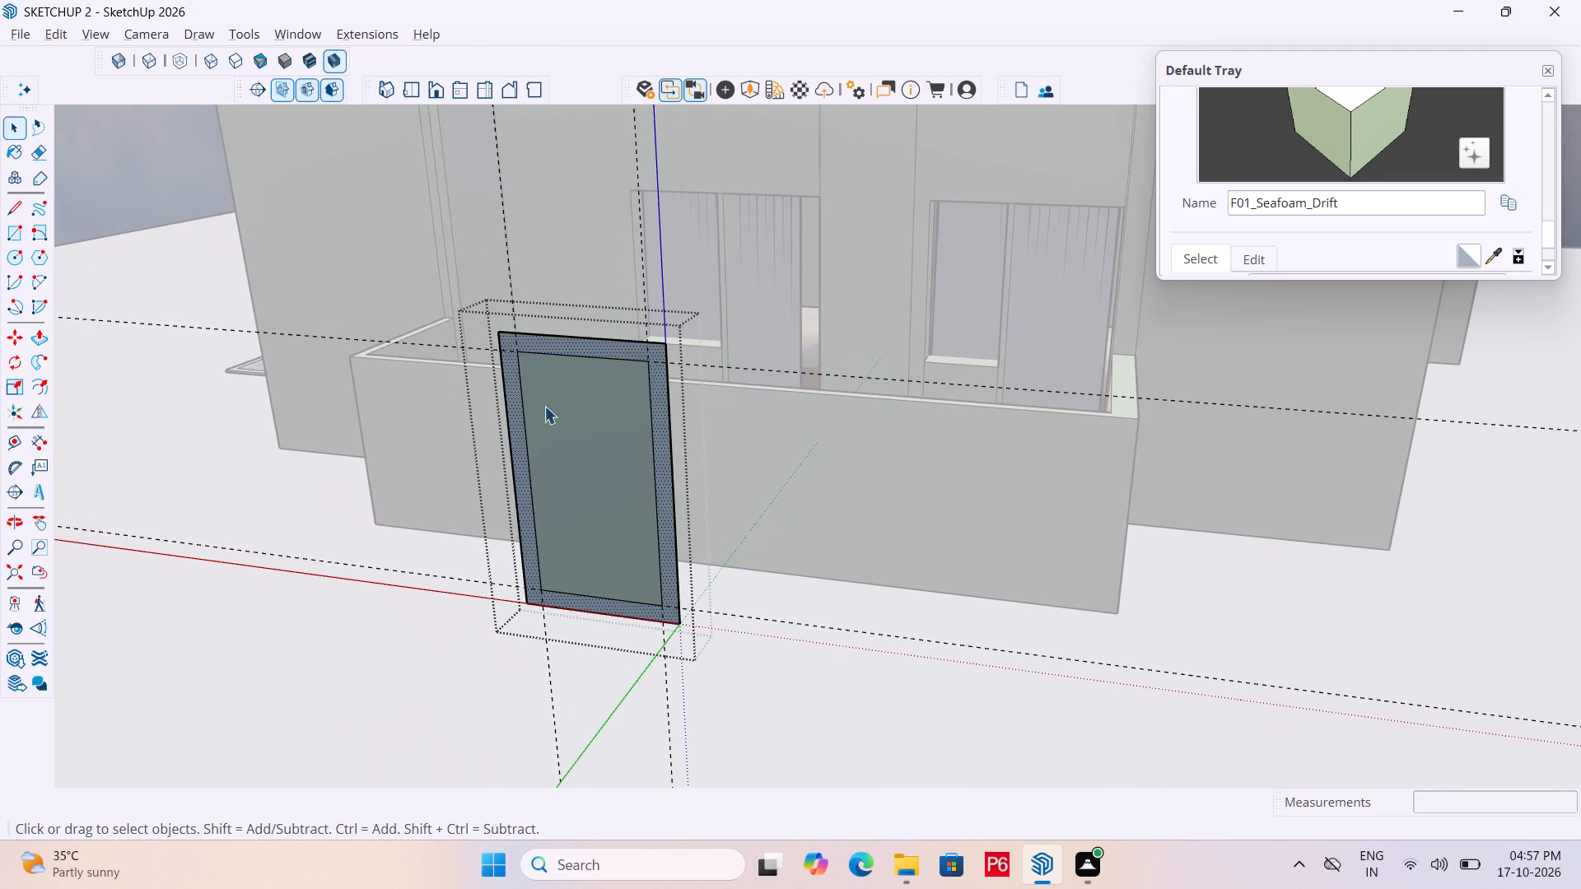
pyautogui.press('e')
pyautogui.click(450, 349)
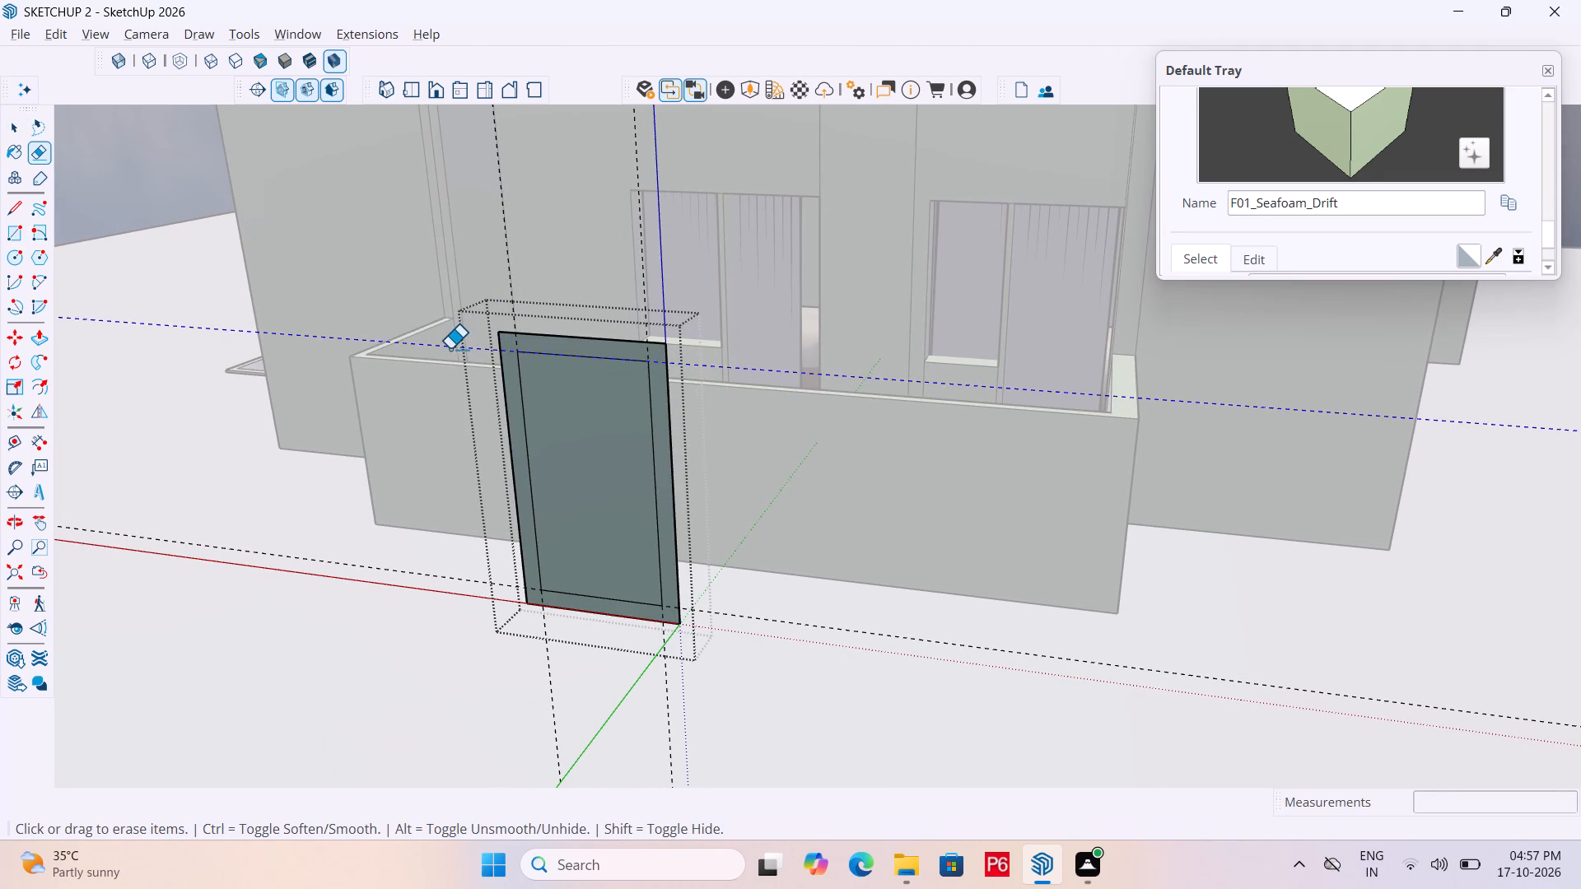
pyautogui.moveTo(517, 282); pyautogui.dragTo(509, 276)
pyautogui.click(509, 275)
pyautogui.moveTo(646, 247); pyautogui.dragTo(632, 247)
pyautogui.click(632, 247)
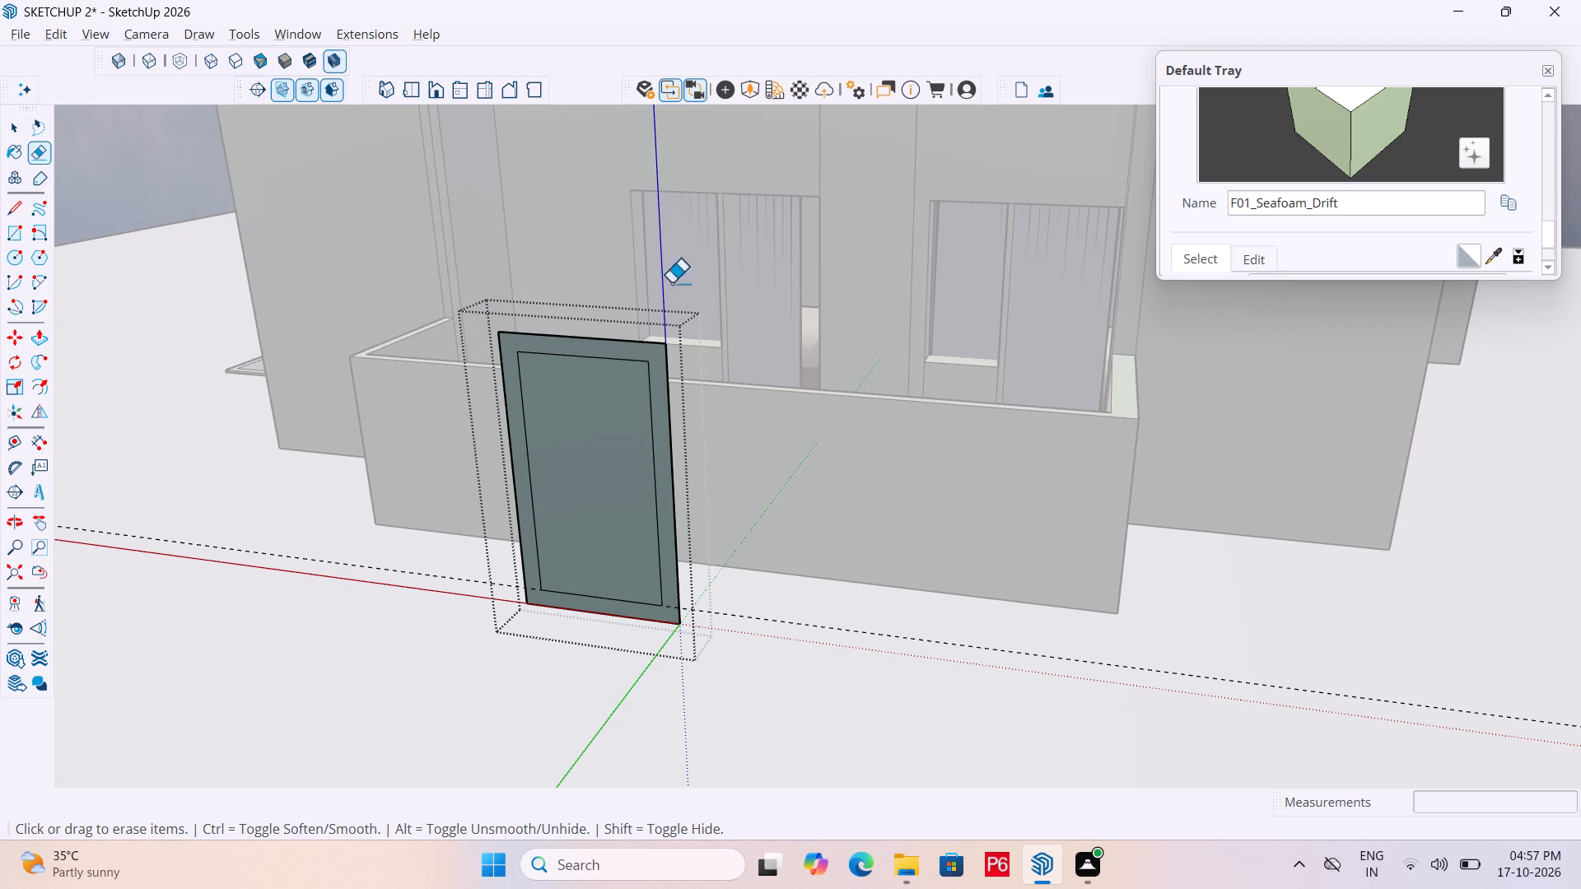
pyautogui.moveTo(758, 615); pyautogui.dragTo(758, 627)
pyautogui.hotkey('ctrl', 's')
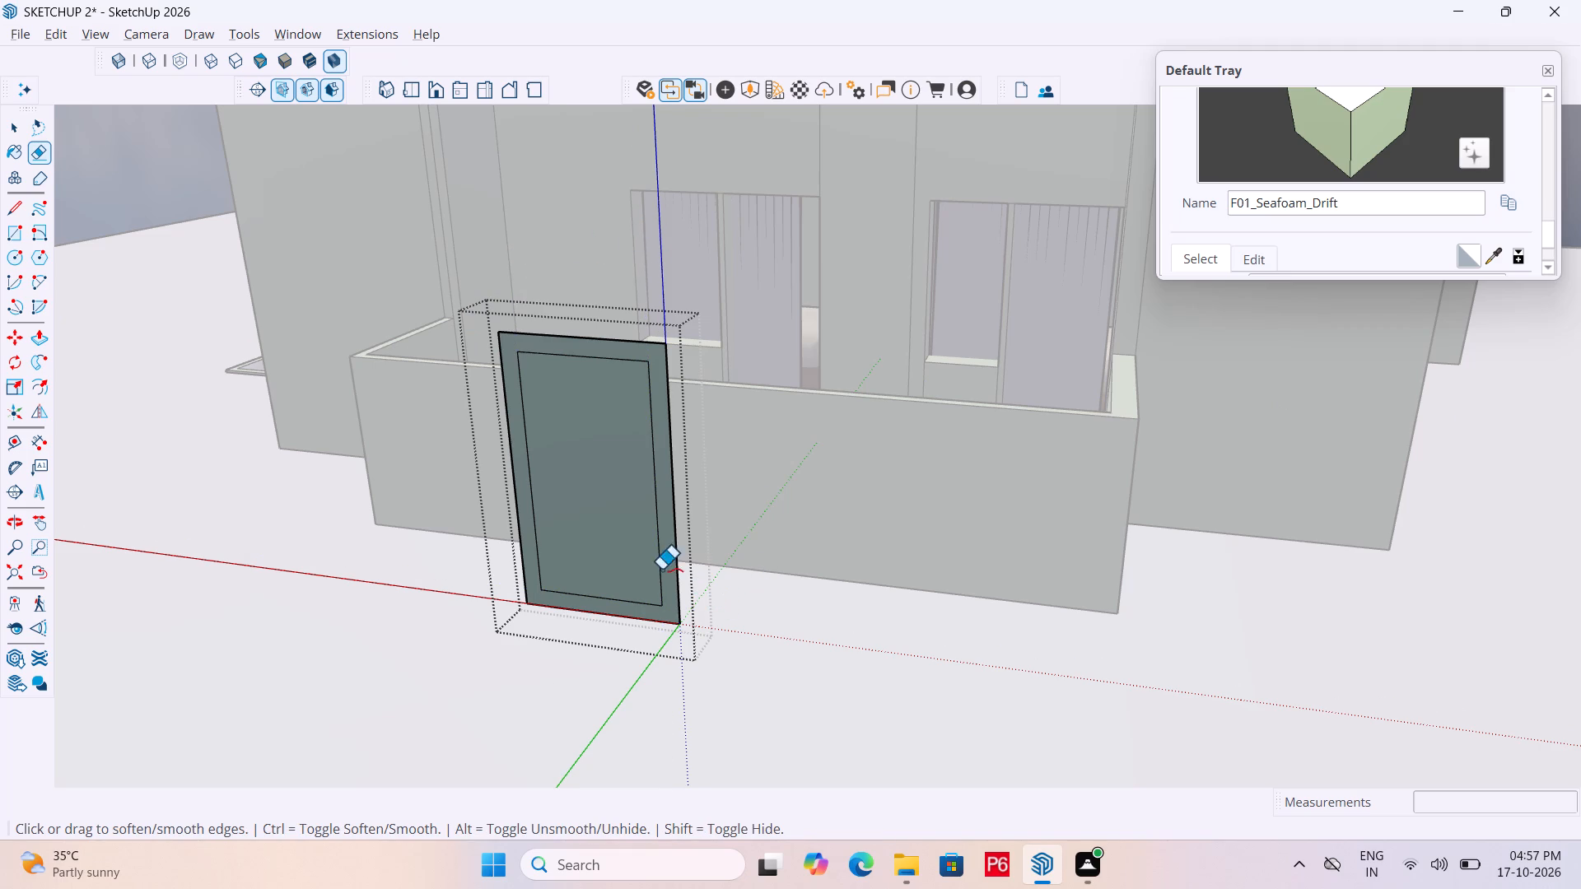
pyautogui.hotkey('ctrl', 's')
pyautogui.hotkey('ctrl', 's')
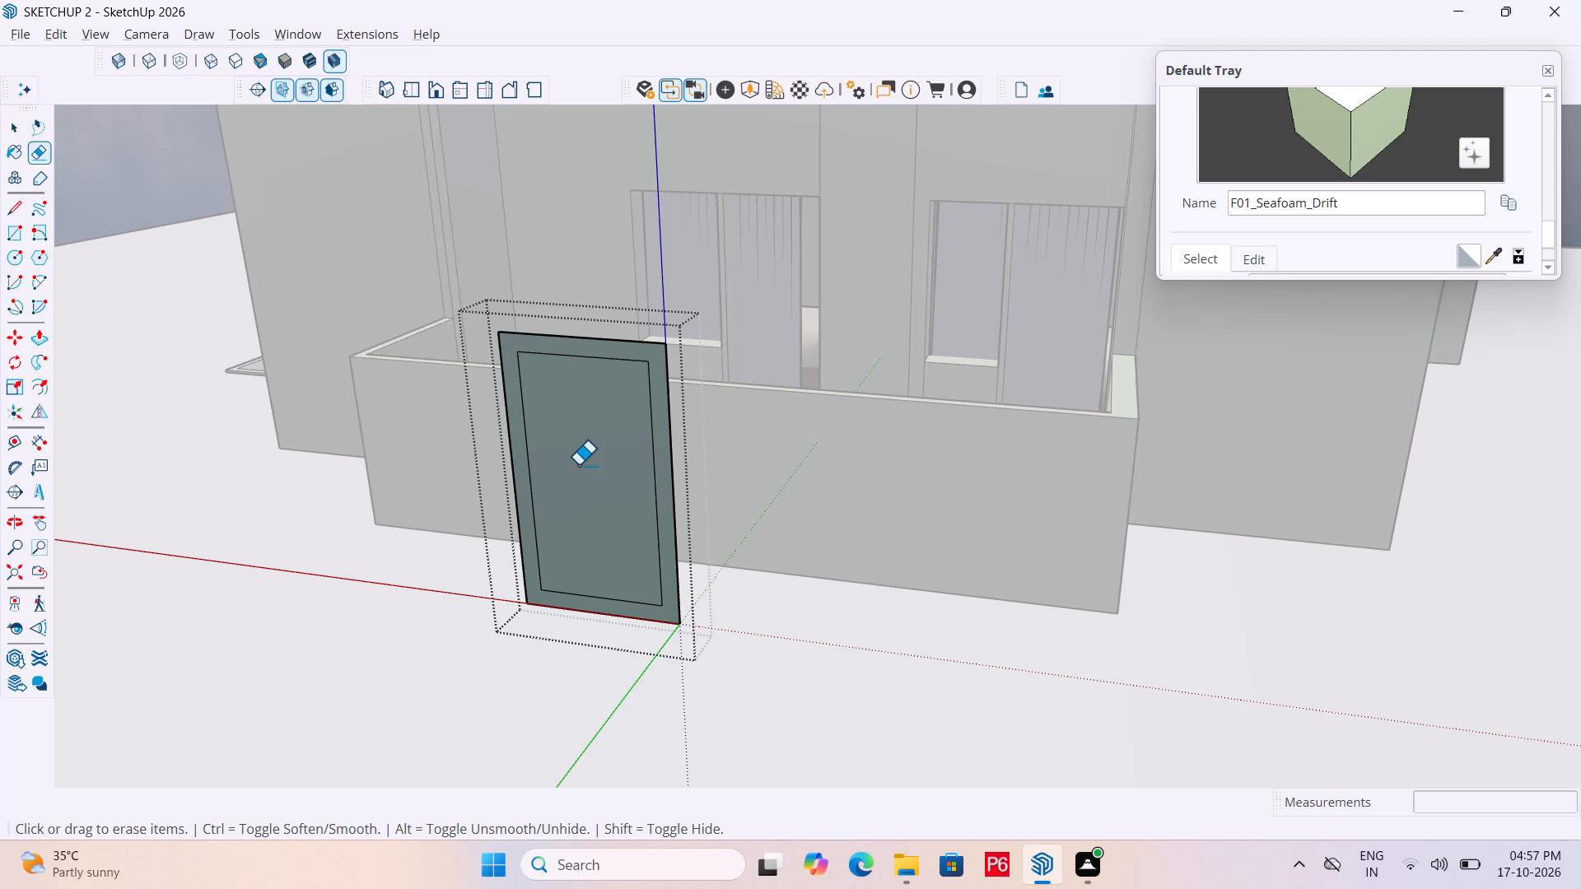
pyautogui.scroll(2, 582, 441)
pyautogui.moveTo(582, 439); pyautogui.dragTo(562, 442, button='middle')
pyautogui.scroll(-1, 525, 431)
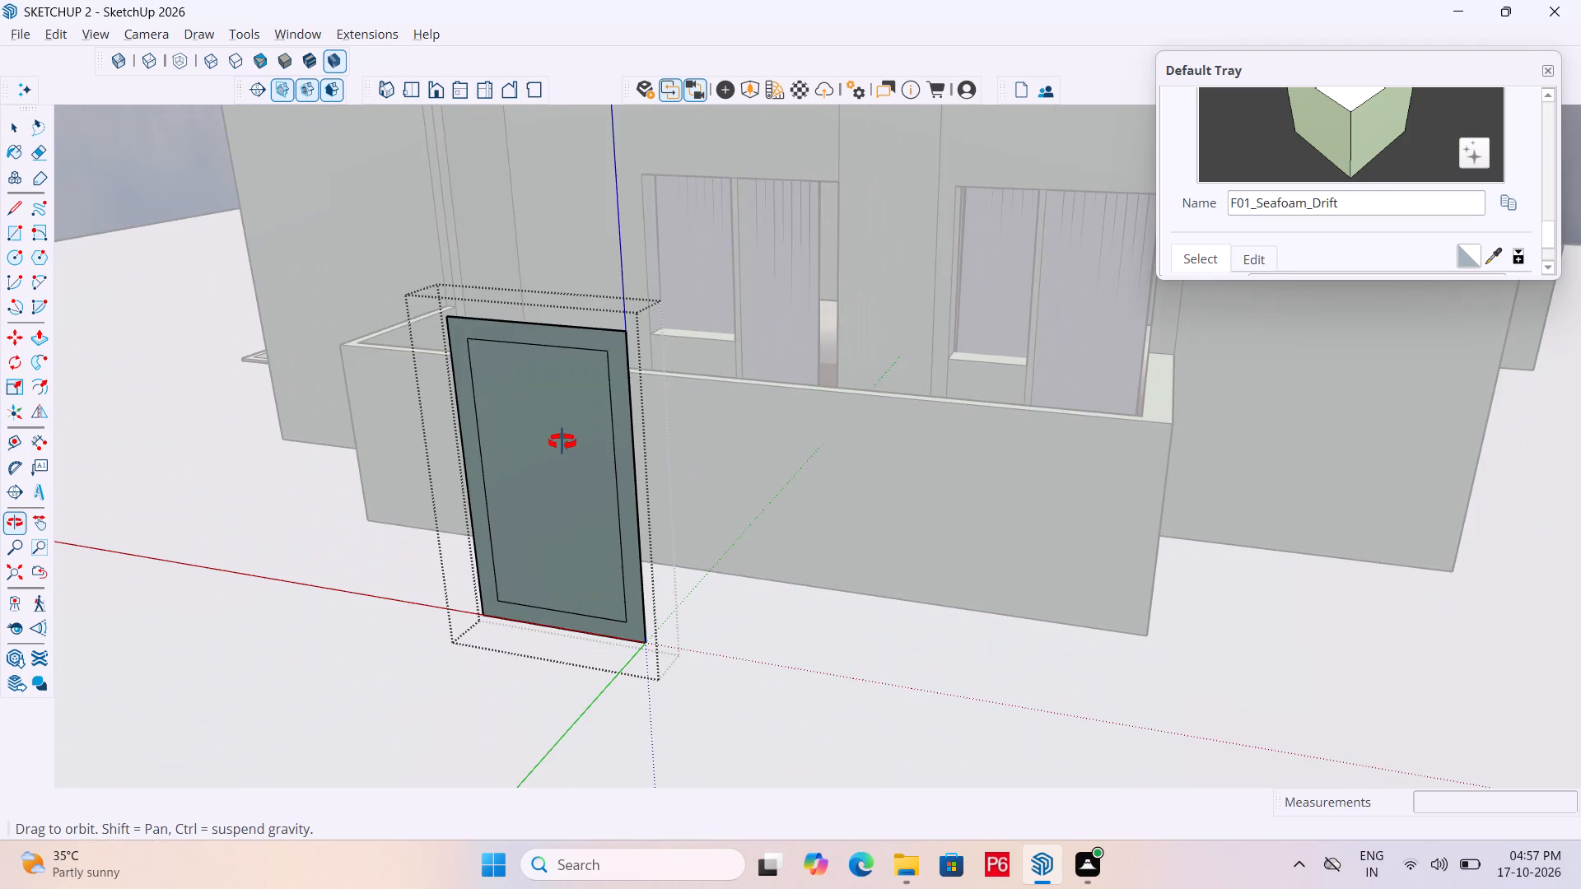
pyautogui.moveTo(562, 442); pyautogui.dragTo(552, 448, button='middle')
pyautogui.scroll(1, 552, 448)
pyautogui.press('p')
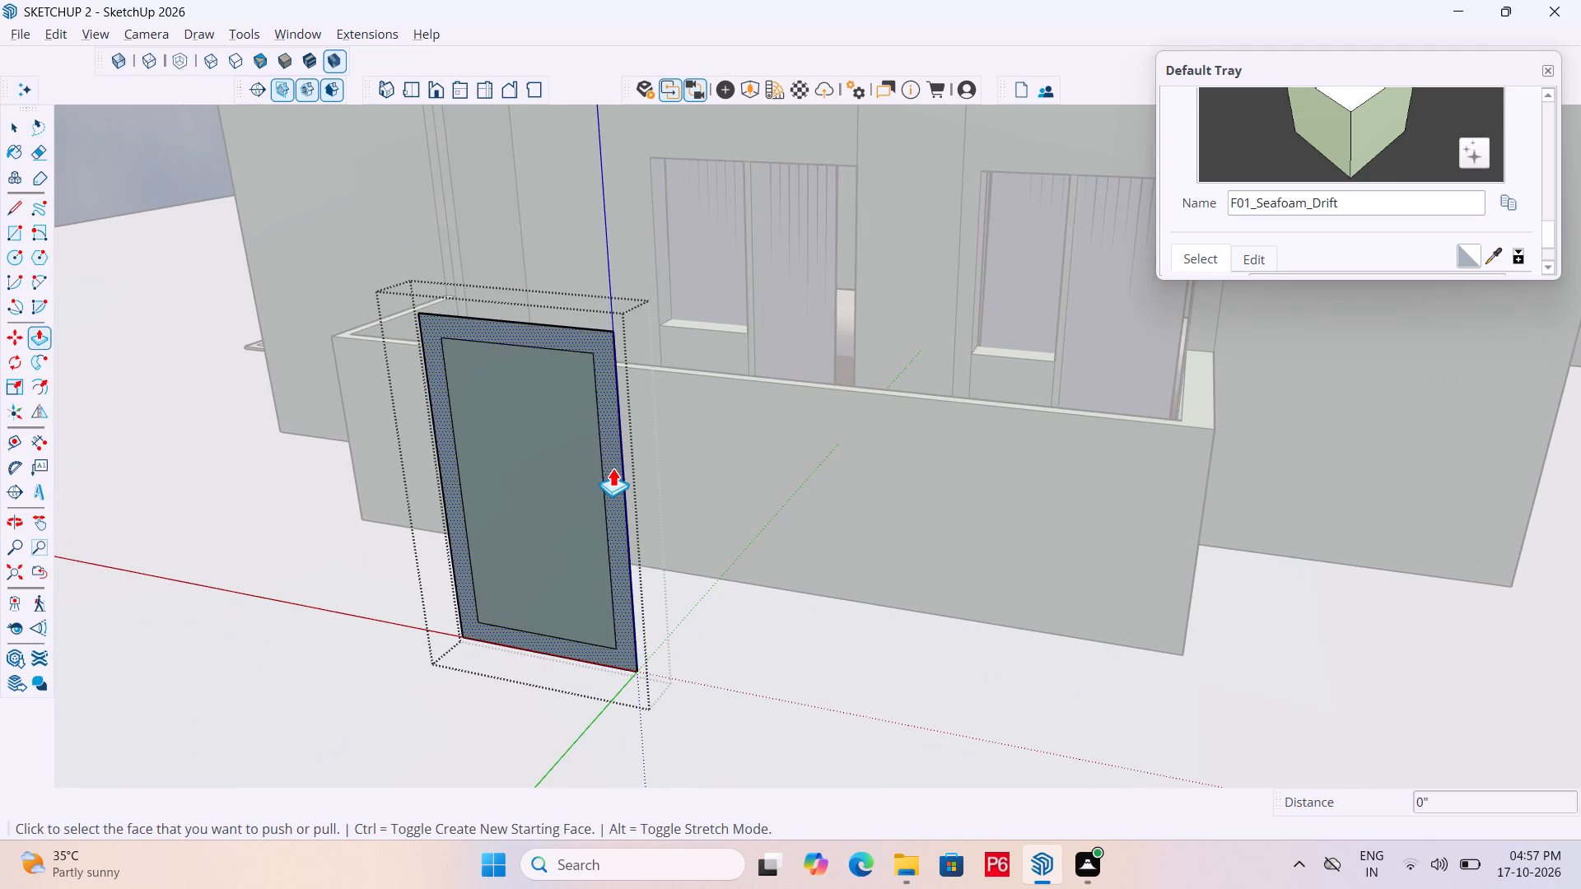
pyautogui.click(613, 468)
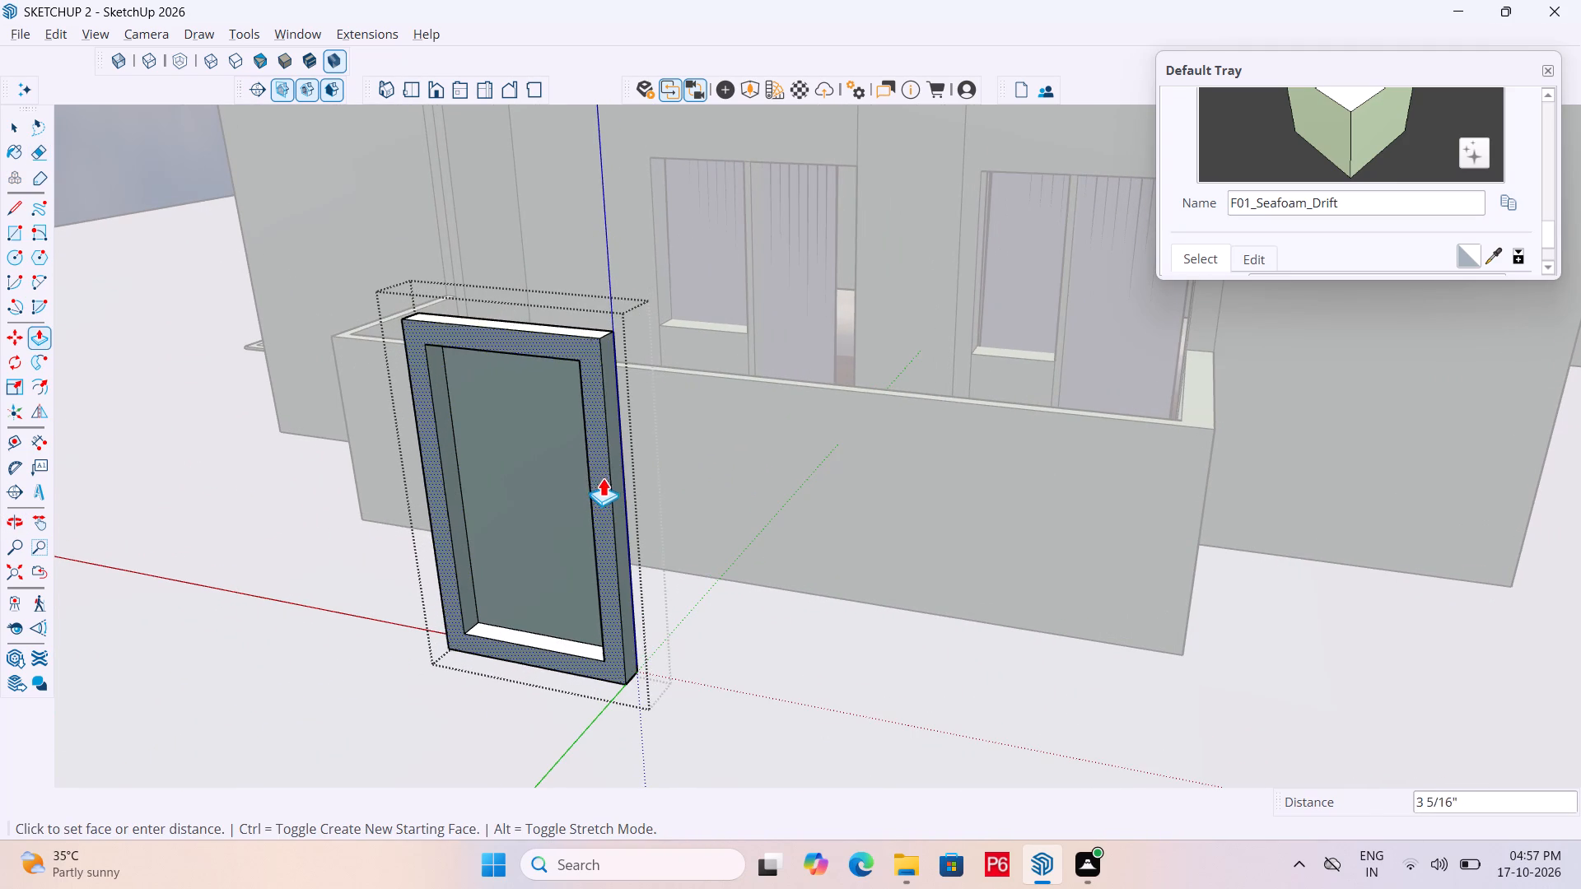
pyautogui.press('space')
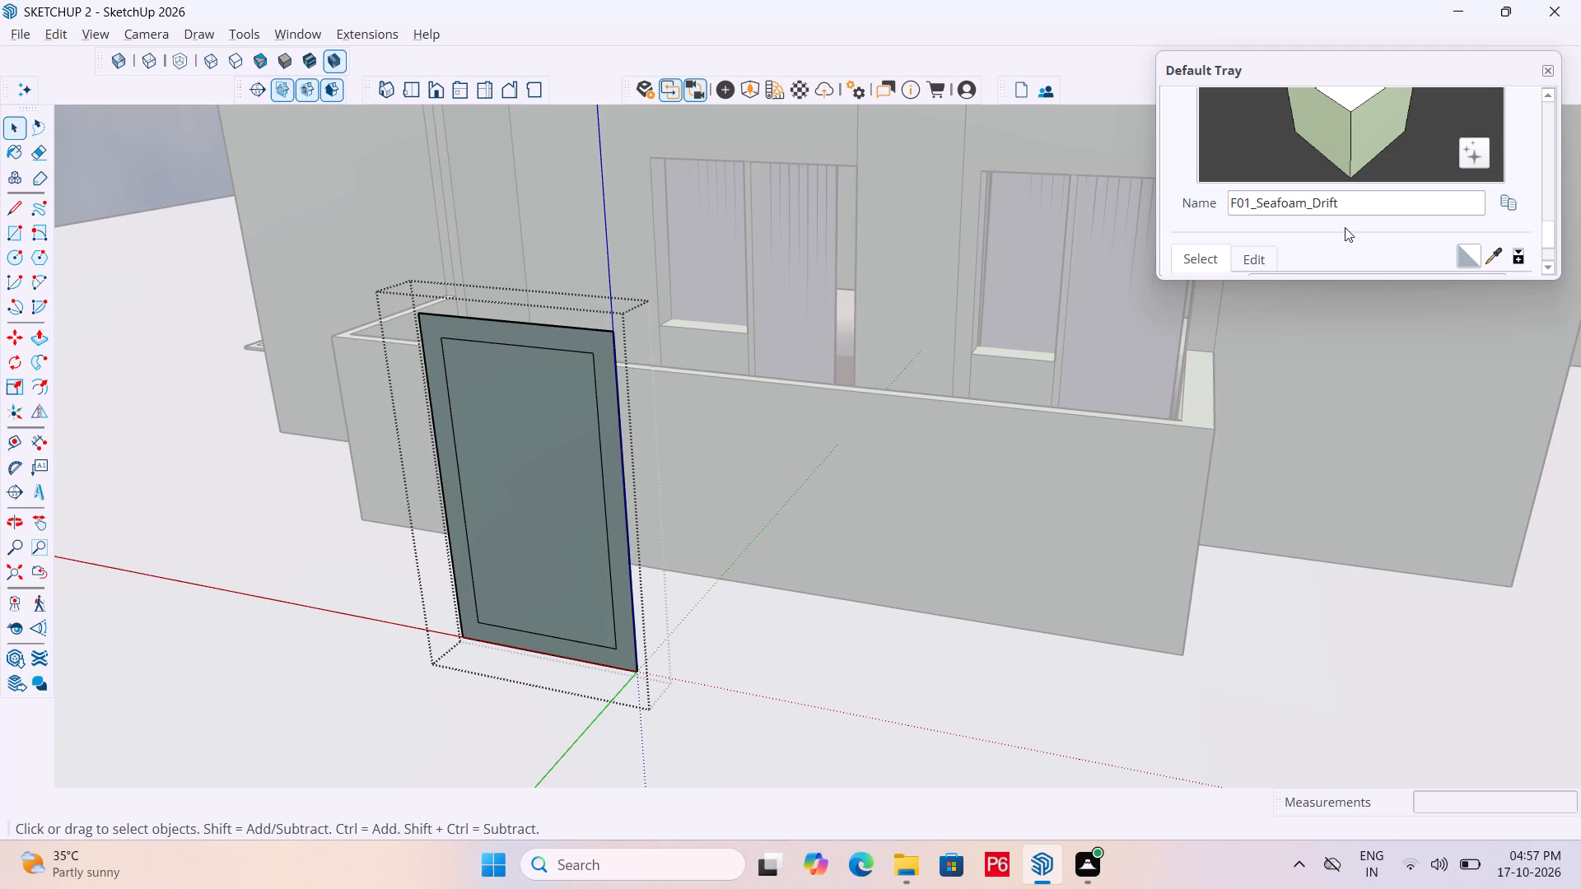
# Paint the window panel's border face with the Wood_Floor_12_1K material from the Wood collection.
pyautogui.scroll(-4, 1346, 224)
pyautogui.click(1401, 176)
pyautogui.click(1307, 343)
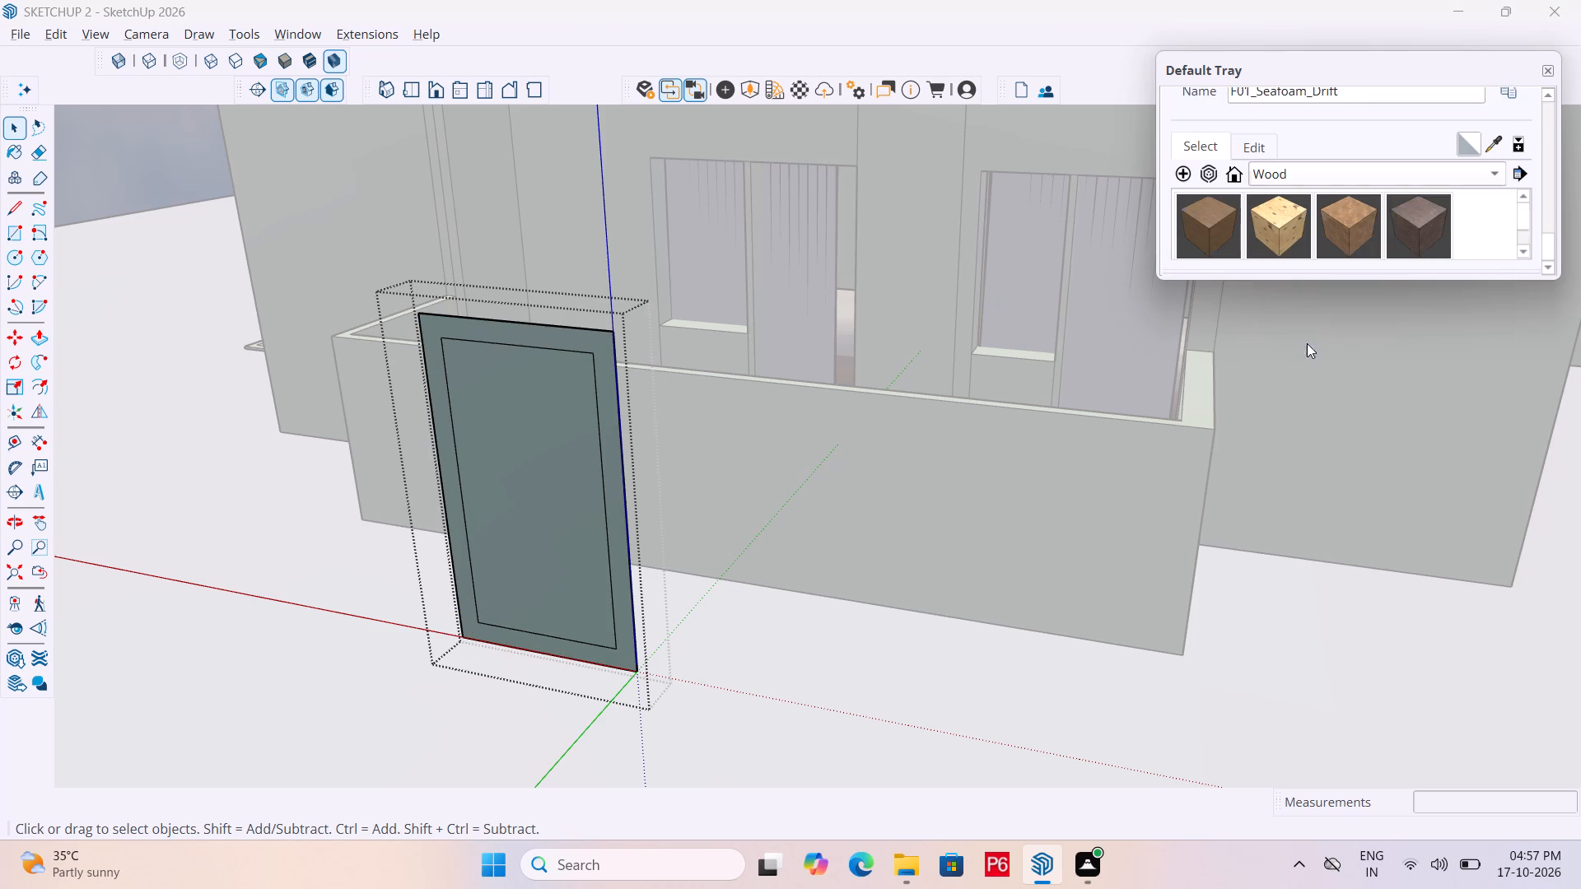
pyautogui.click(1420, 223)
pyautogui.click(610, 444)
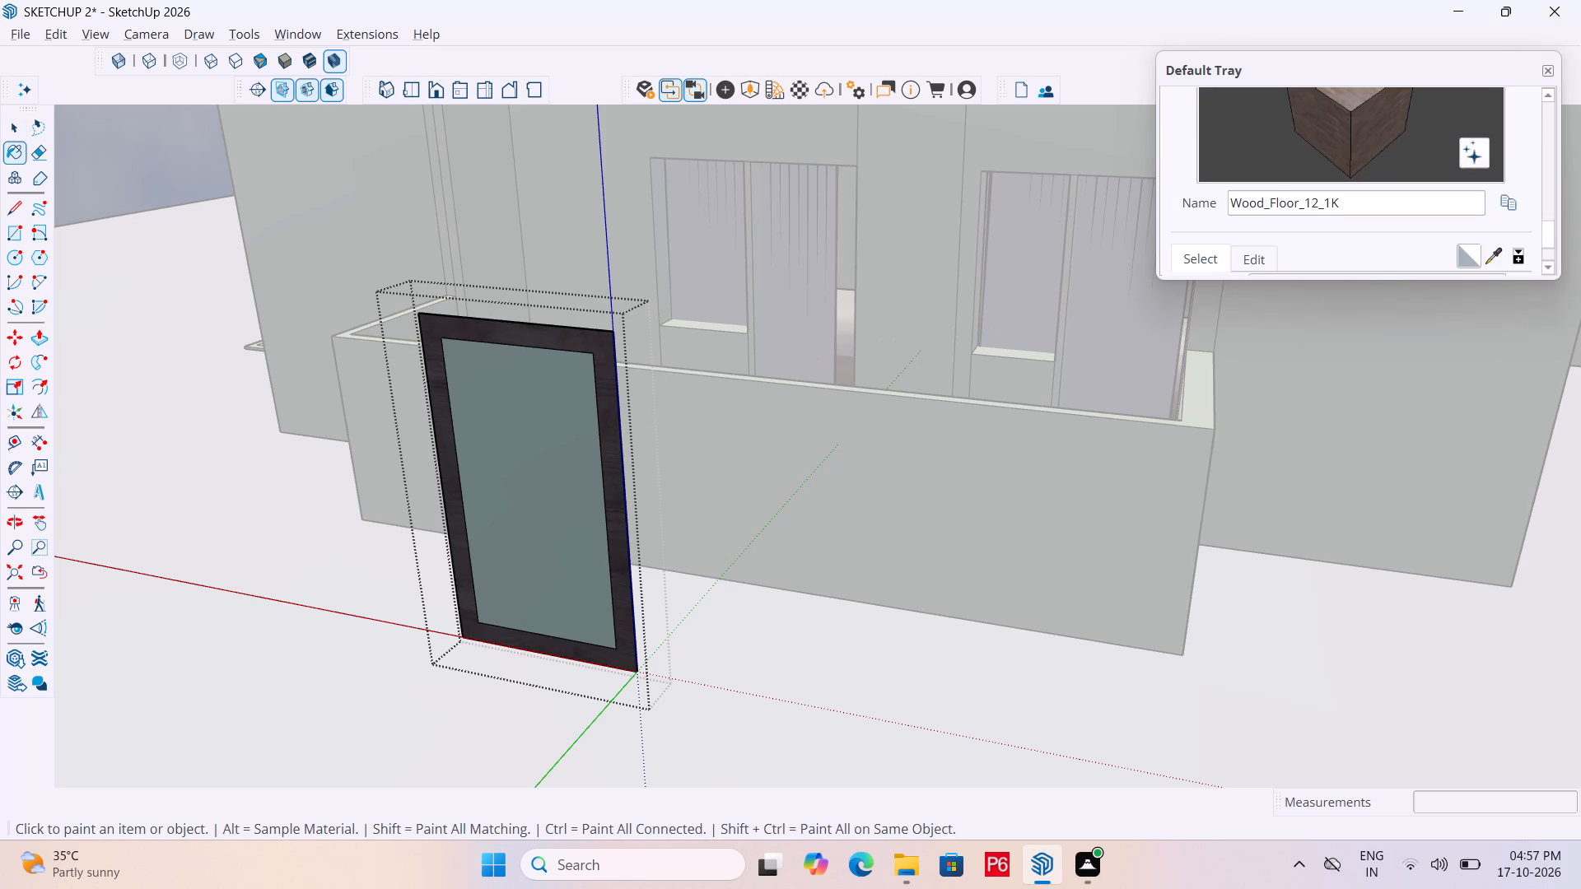
# Paint the window panel's border face with the Wood_Veneer_15_1K material.
pyautogui.scroll(-4, 1376, 211)
pyautogui.click(1280, 226)
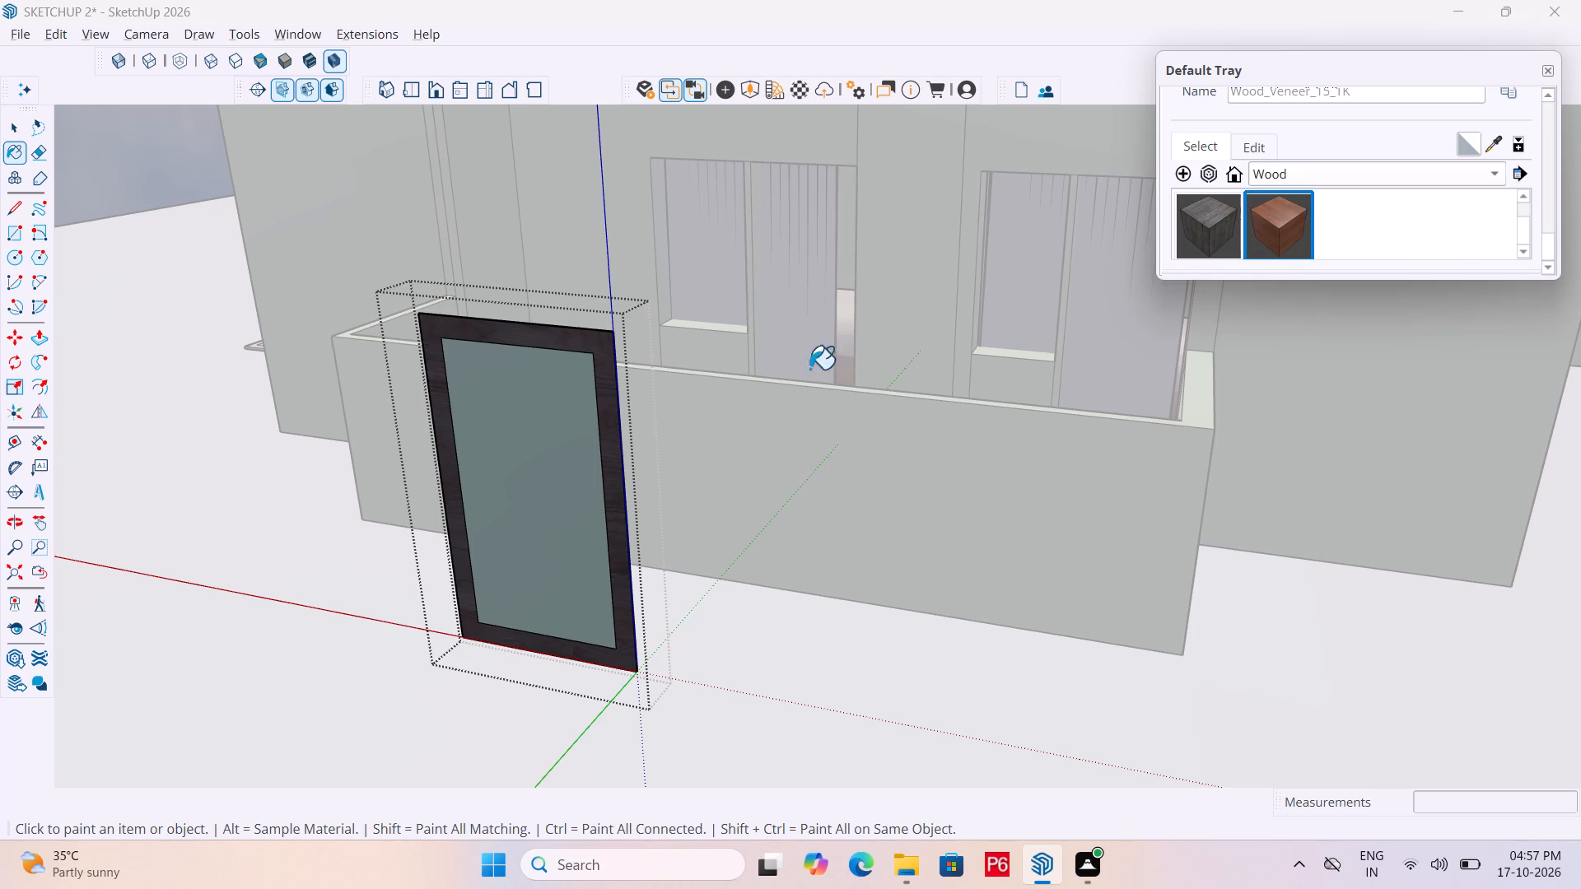
pyautogui.click(607, 379)
pyautogui.scroll(5, 503, 431)
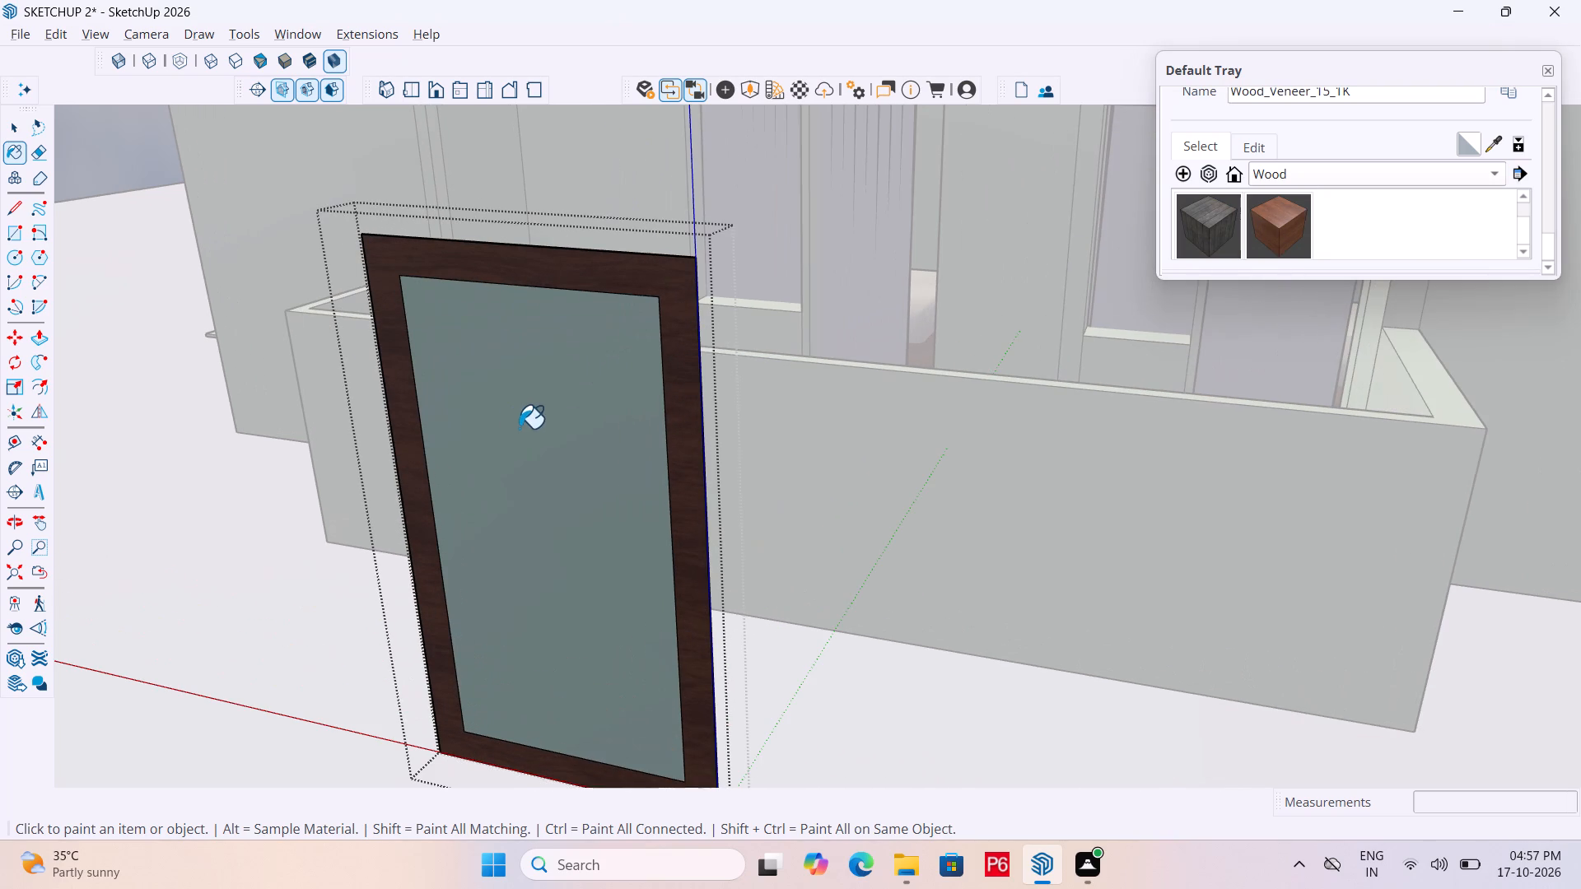
pyautogui.click(671, 355)
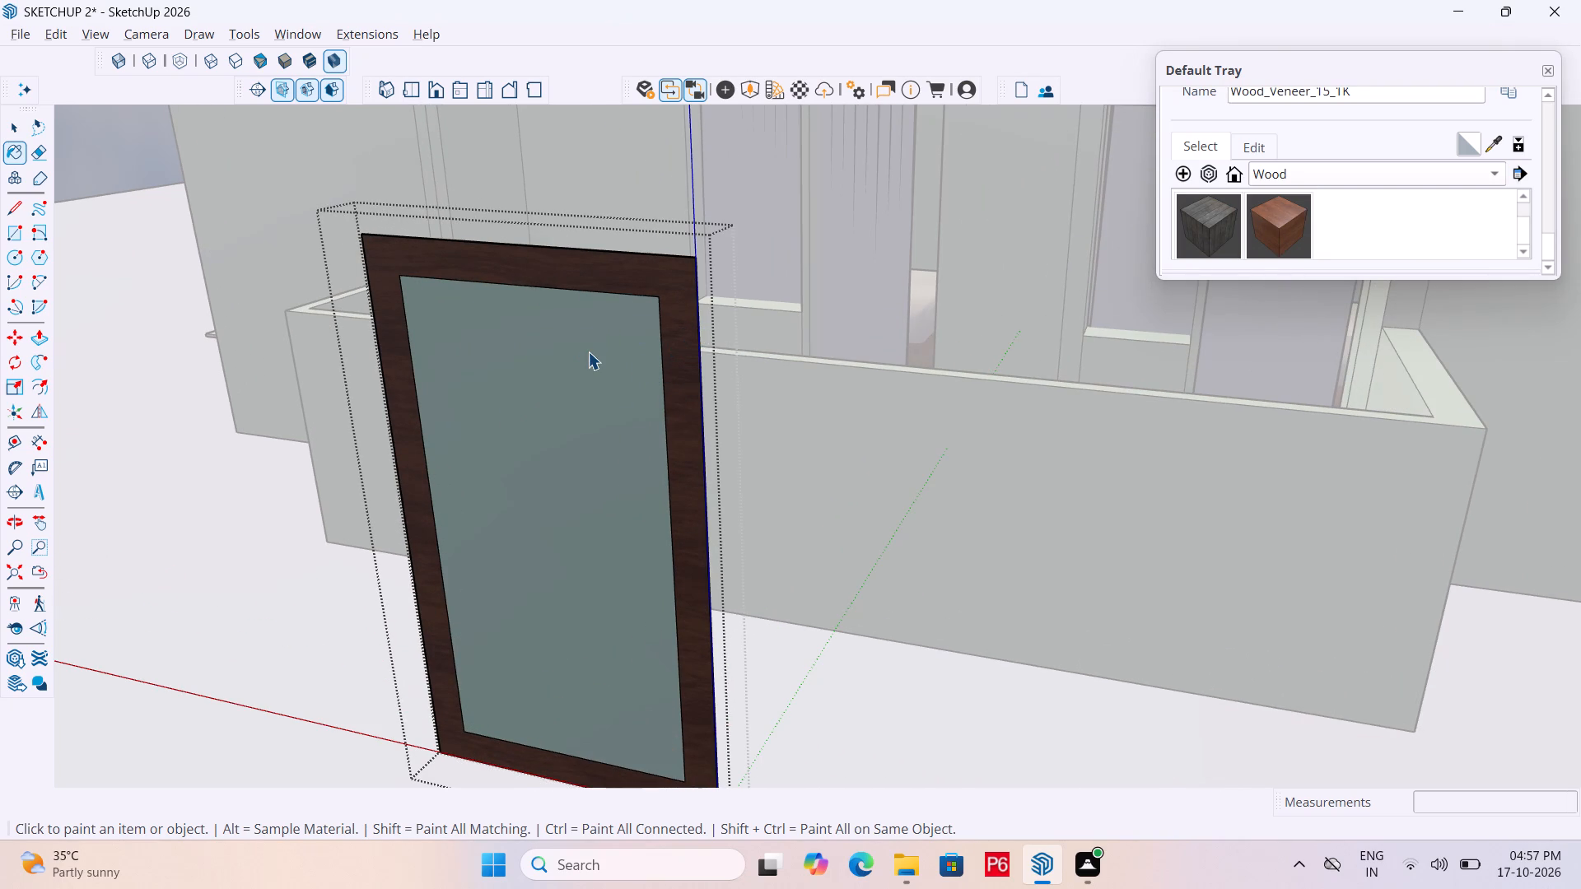
# Paint the inner pane of the window with Glass_Safety_01 from the Glass collection and close the window group.
pyautogui.press('space')
pyautogui.click(588, 351)
pyautogui.click(1345, 180)
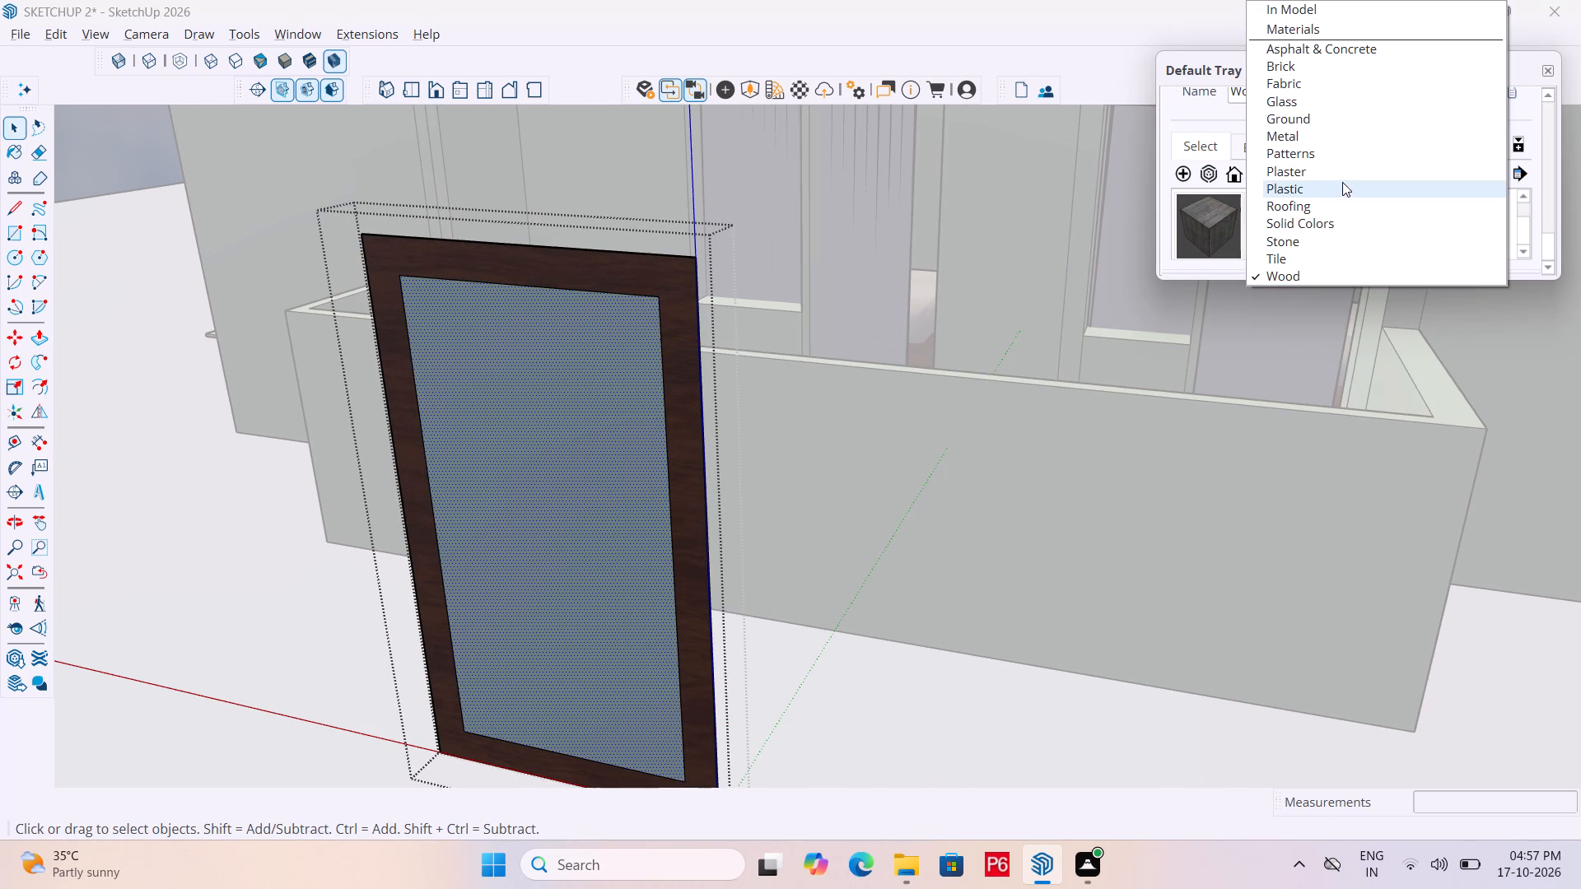
pyautogui.click(1292, 105)
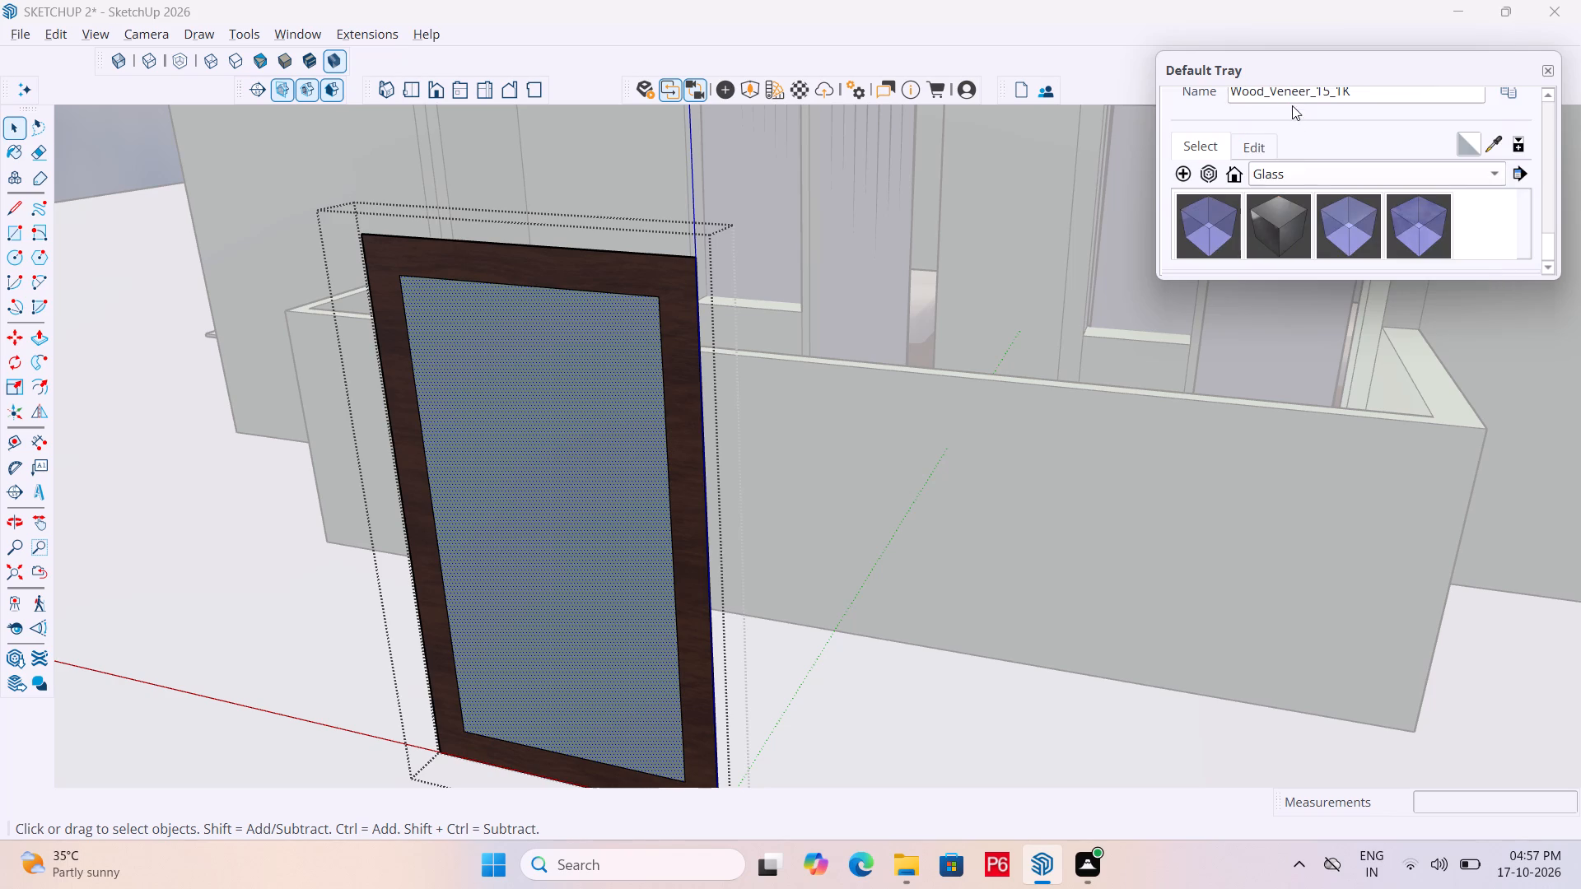
pyautogui.click(1342, 222)
pyautogui.click(626, 423)
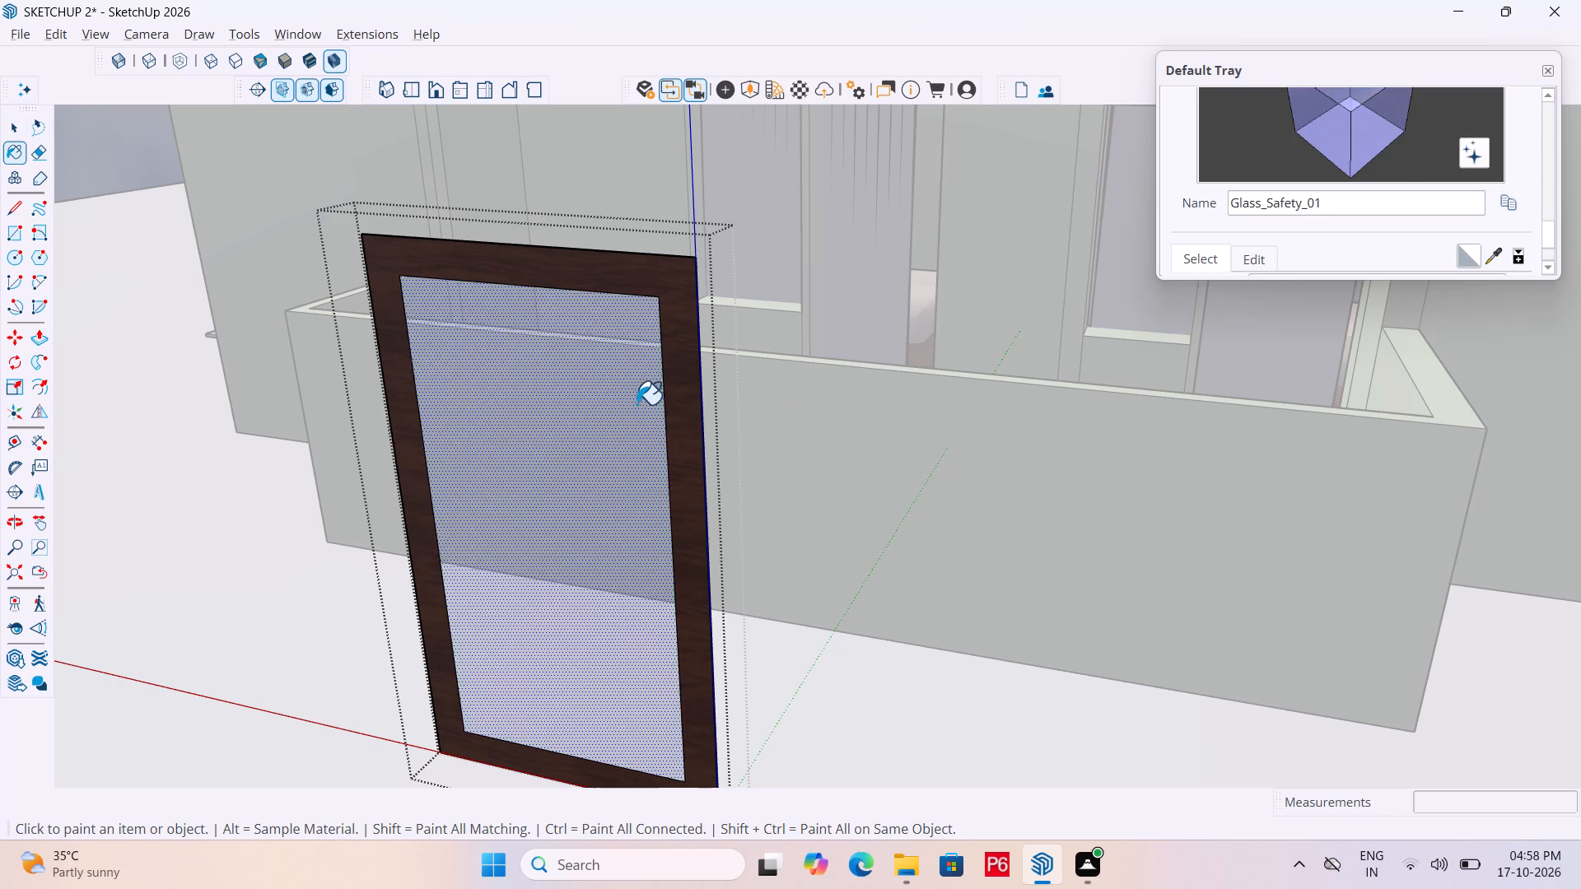
pyautogui.scroll(-4, 643, 400)
pyautogui.press('space')
pyautogui.click(191, 156)
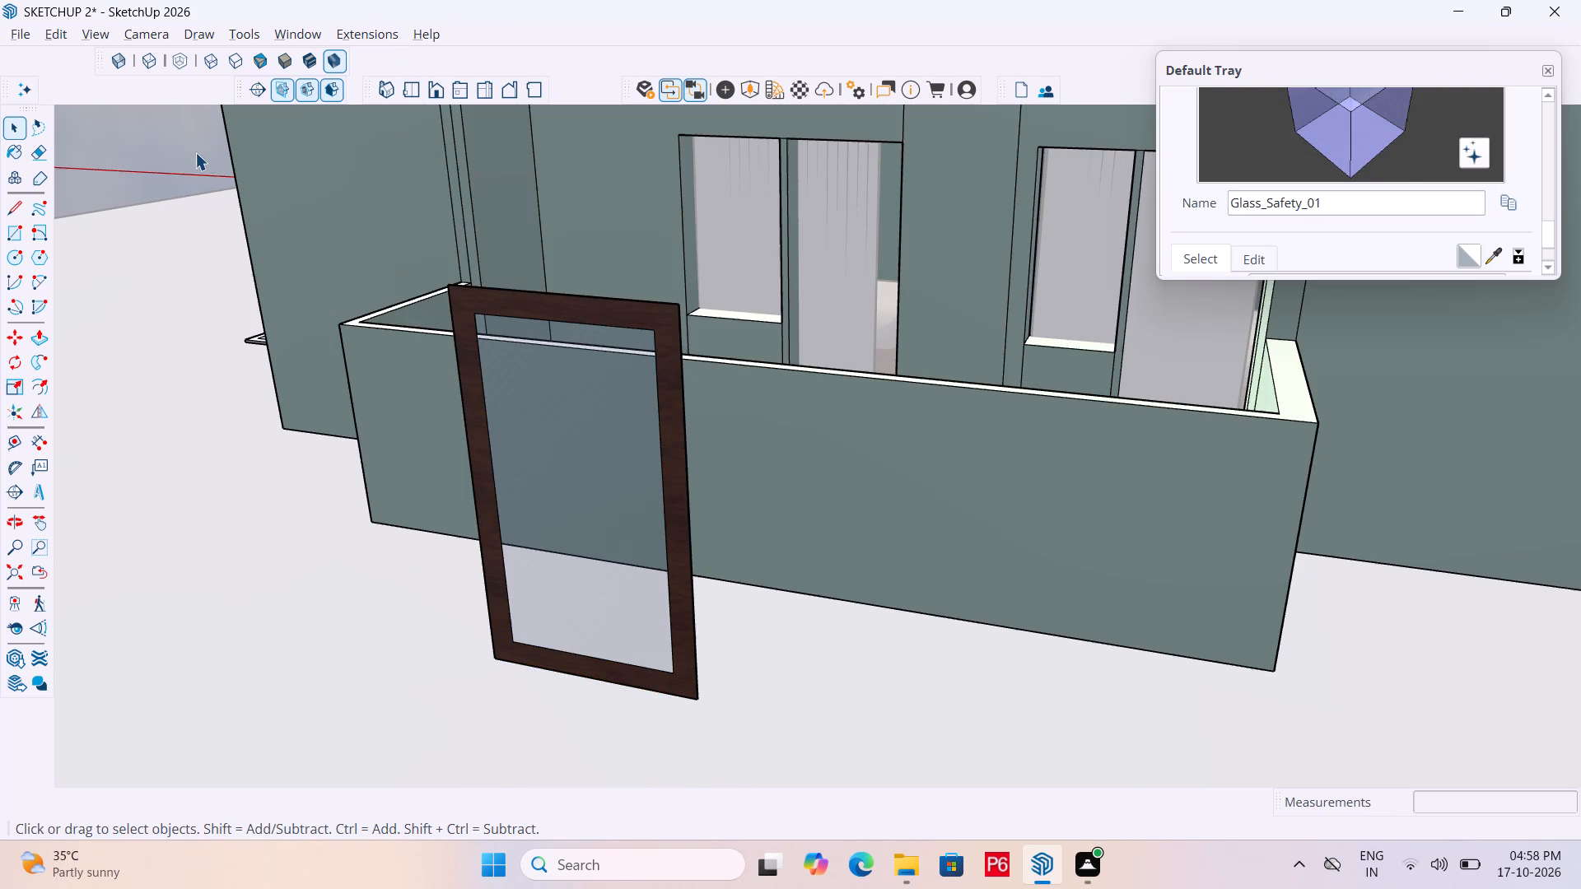
# Open the window group, extrude the wooden border face 3" with Push/Pull, save the model and close the group.
pyautogui.click(679, 538)
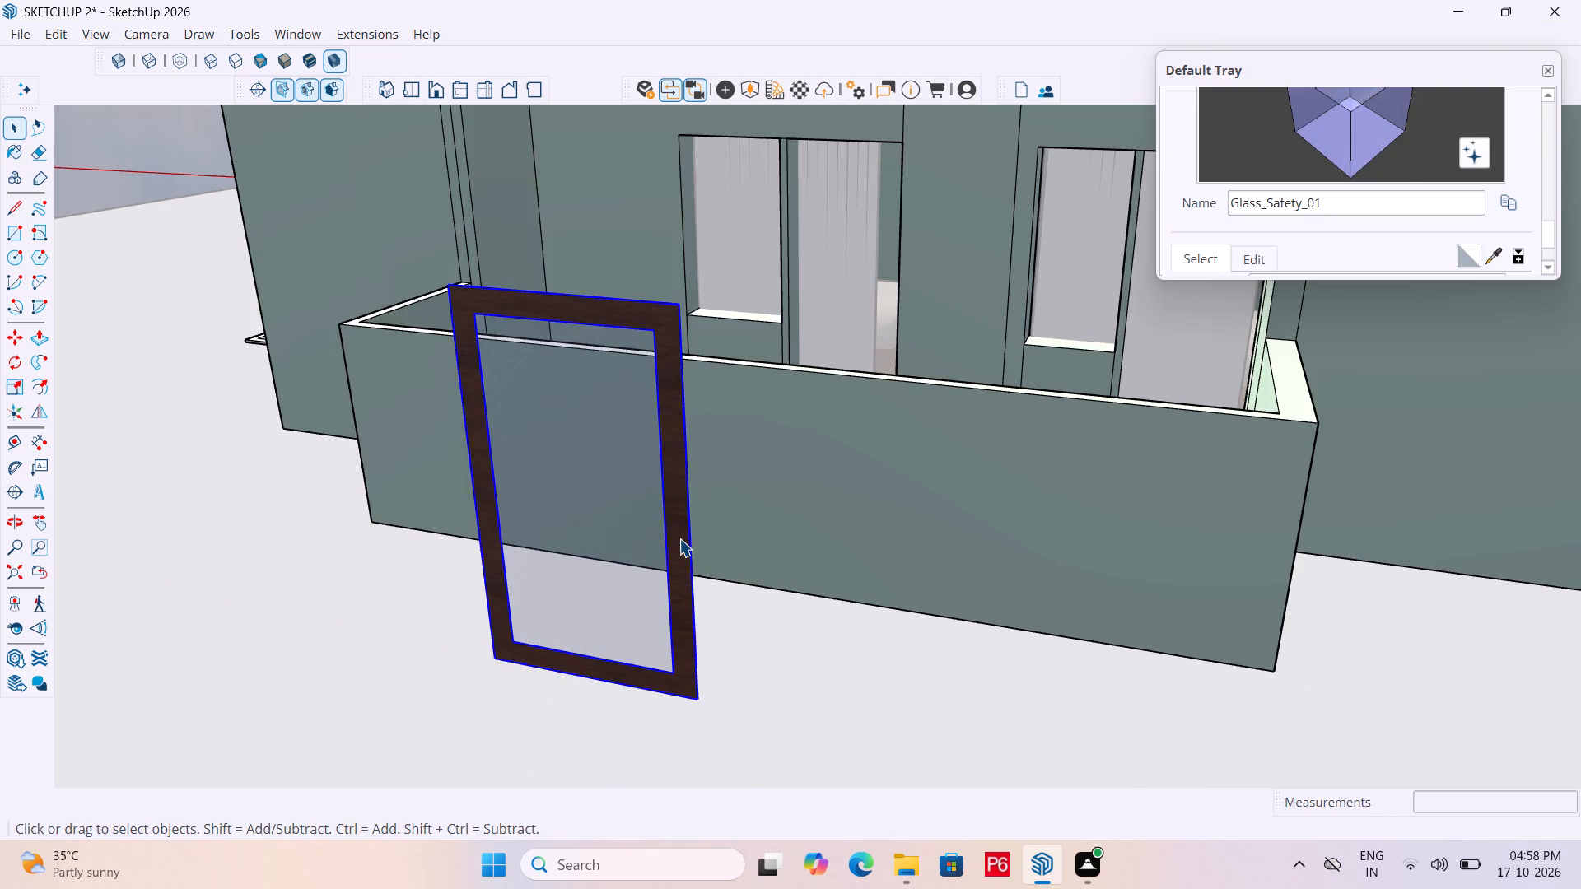
pyautogui.doubleClick(679, 538)
pyautogui.click(678, 486)
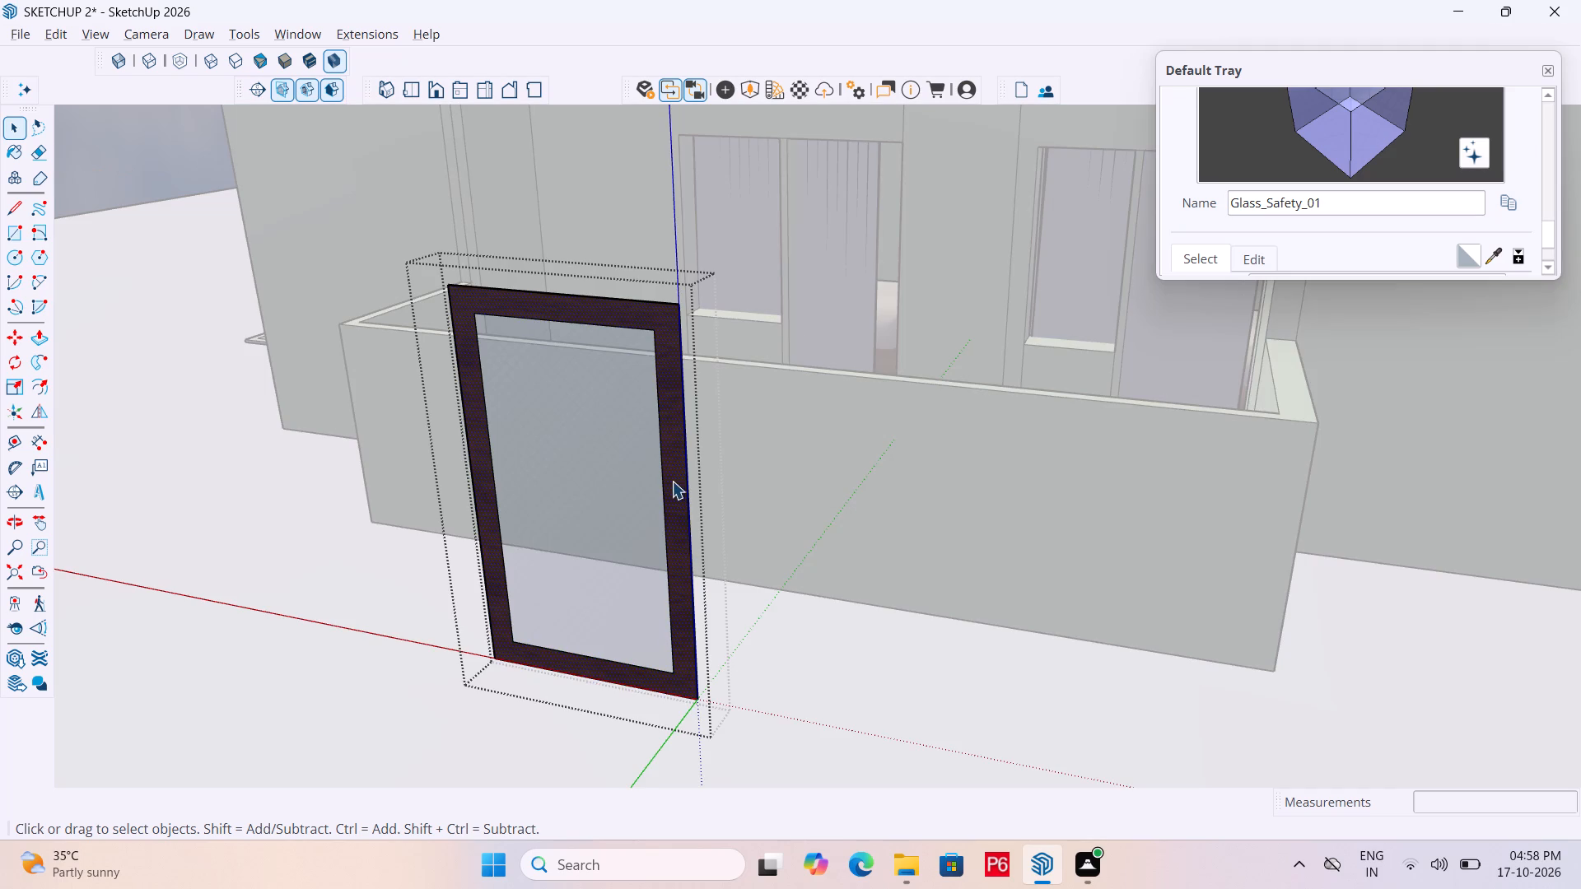
pyautogui.press('p')
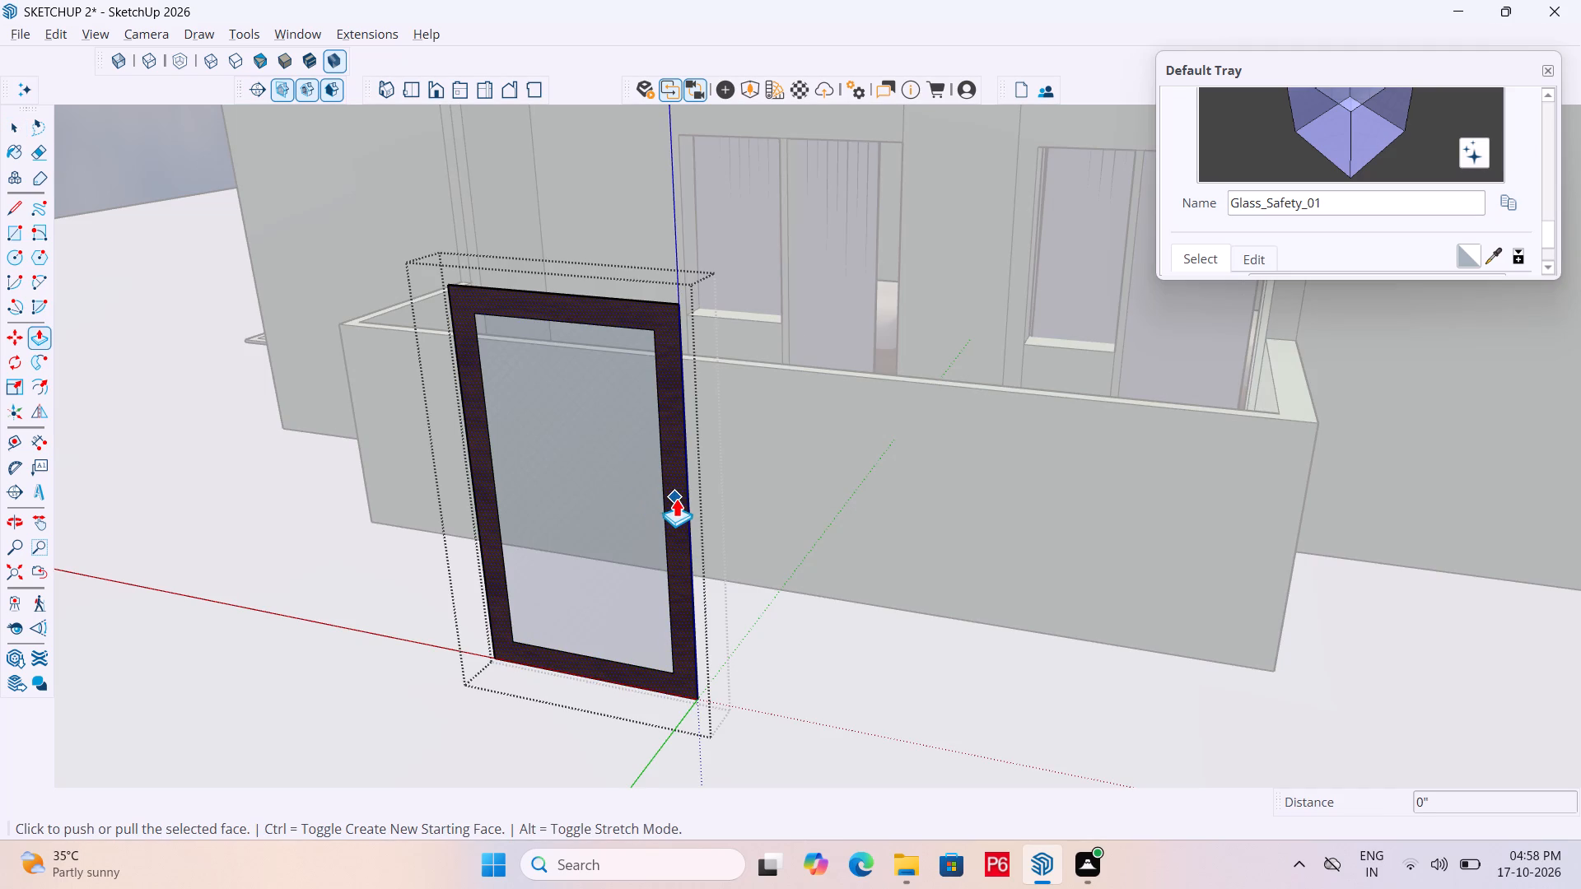
pyautogui.click(678, 498)
pyautogui.write('3"')
pyautogui.press('Return')
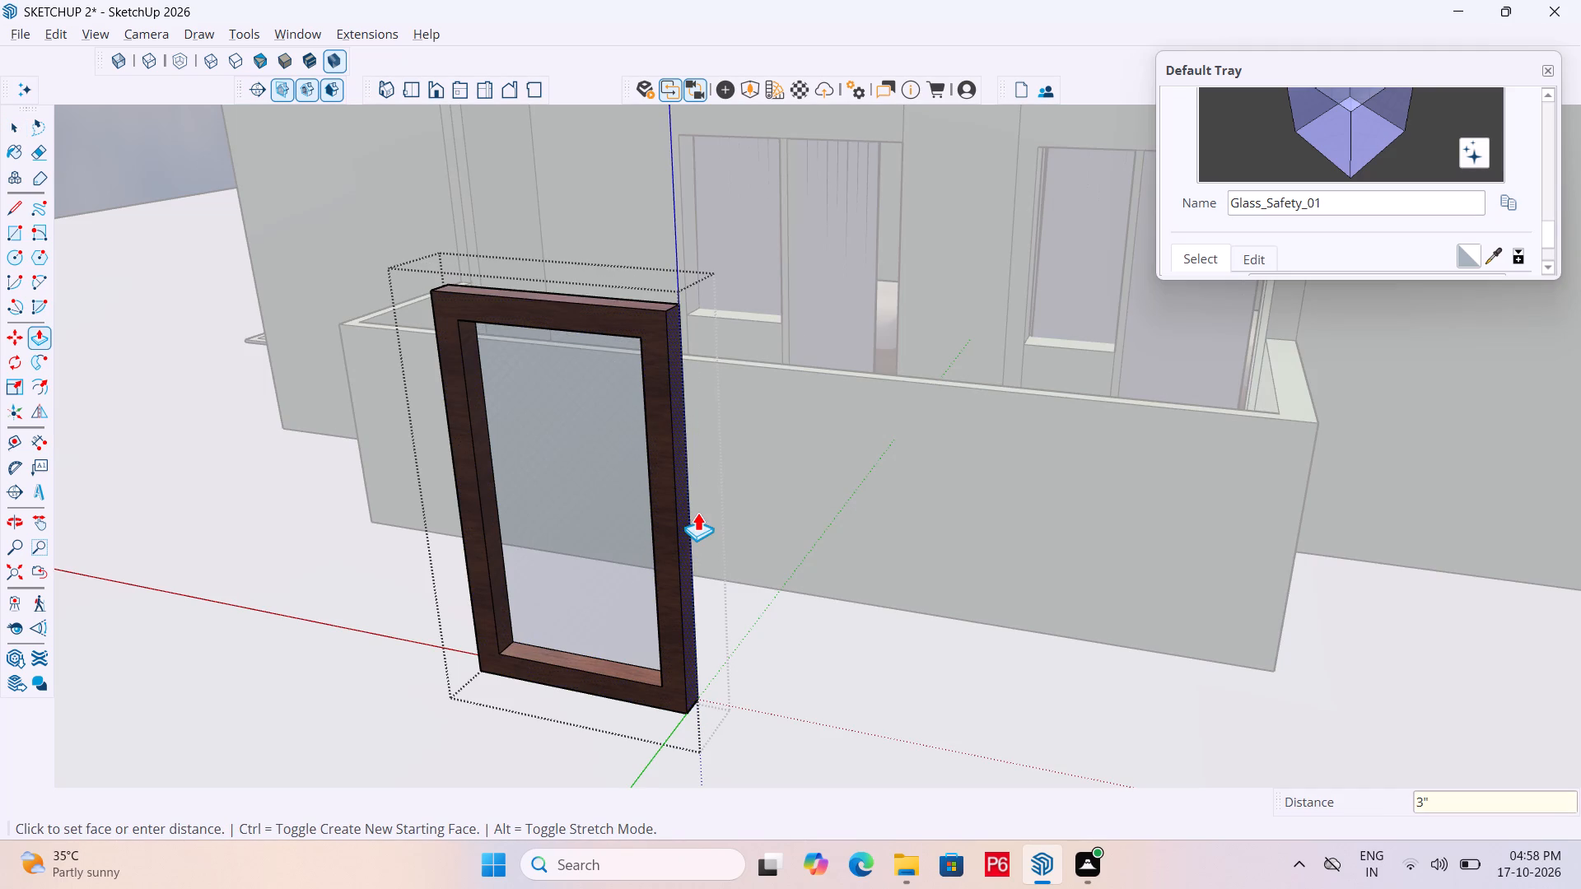
pyautogui.hotkey('ctrl', 's')
pyautogui.hotkey('ctrl', 's')
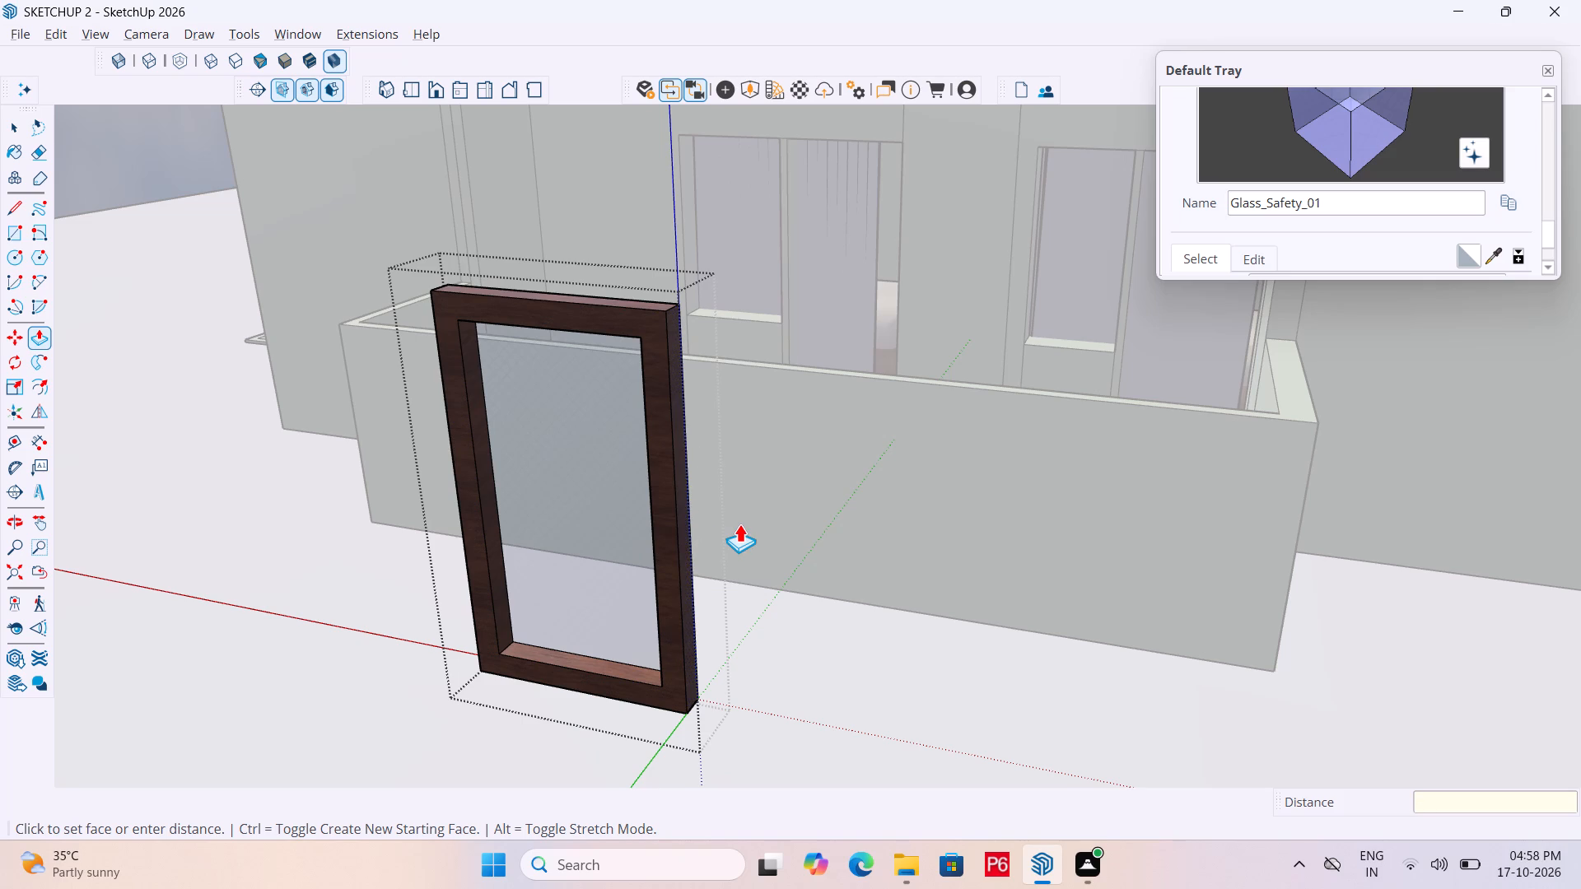
pyautogui.press('space')
pyautogui.doubleClick(126, 131)
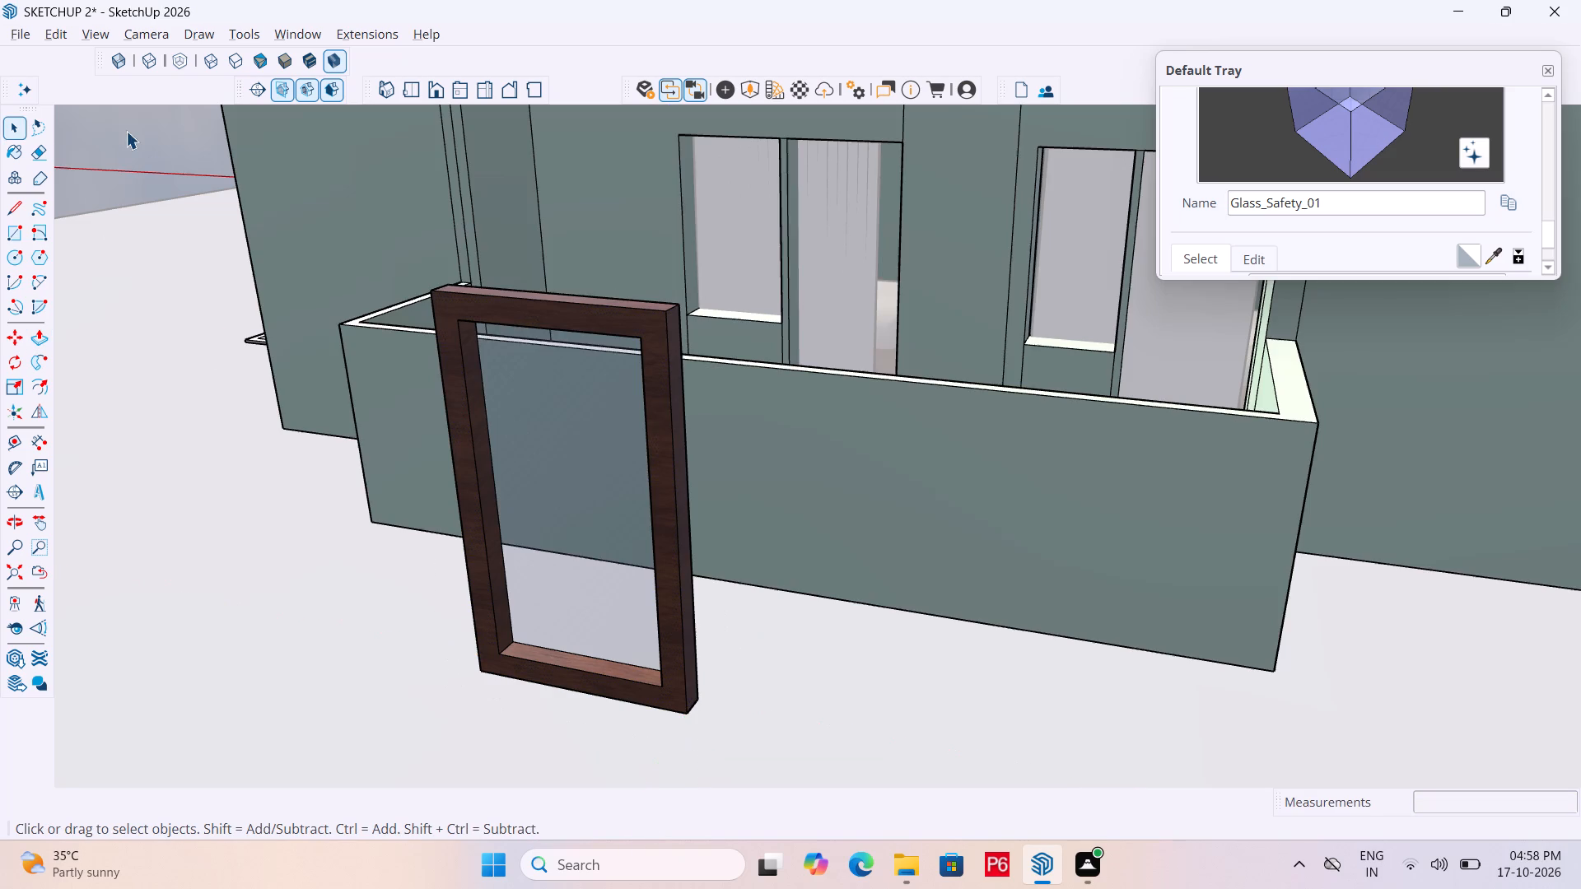
# Move the framed window by its bottom front corner about 14' 8 5/8" into the first window opening behind the parapet.
pyautogui.click(676, 691)
pyautogui.scroll(5, 698, 724)
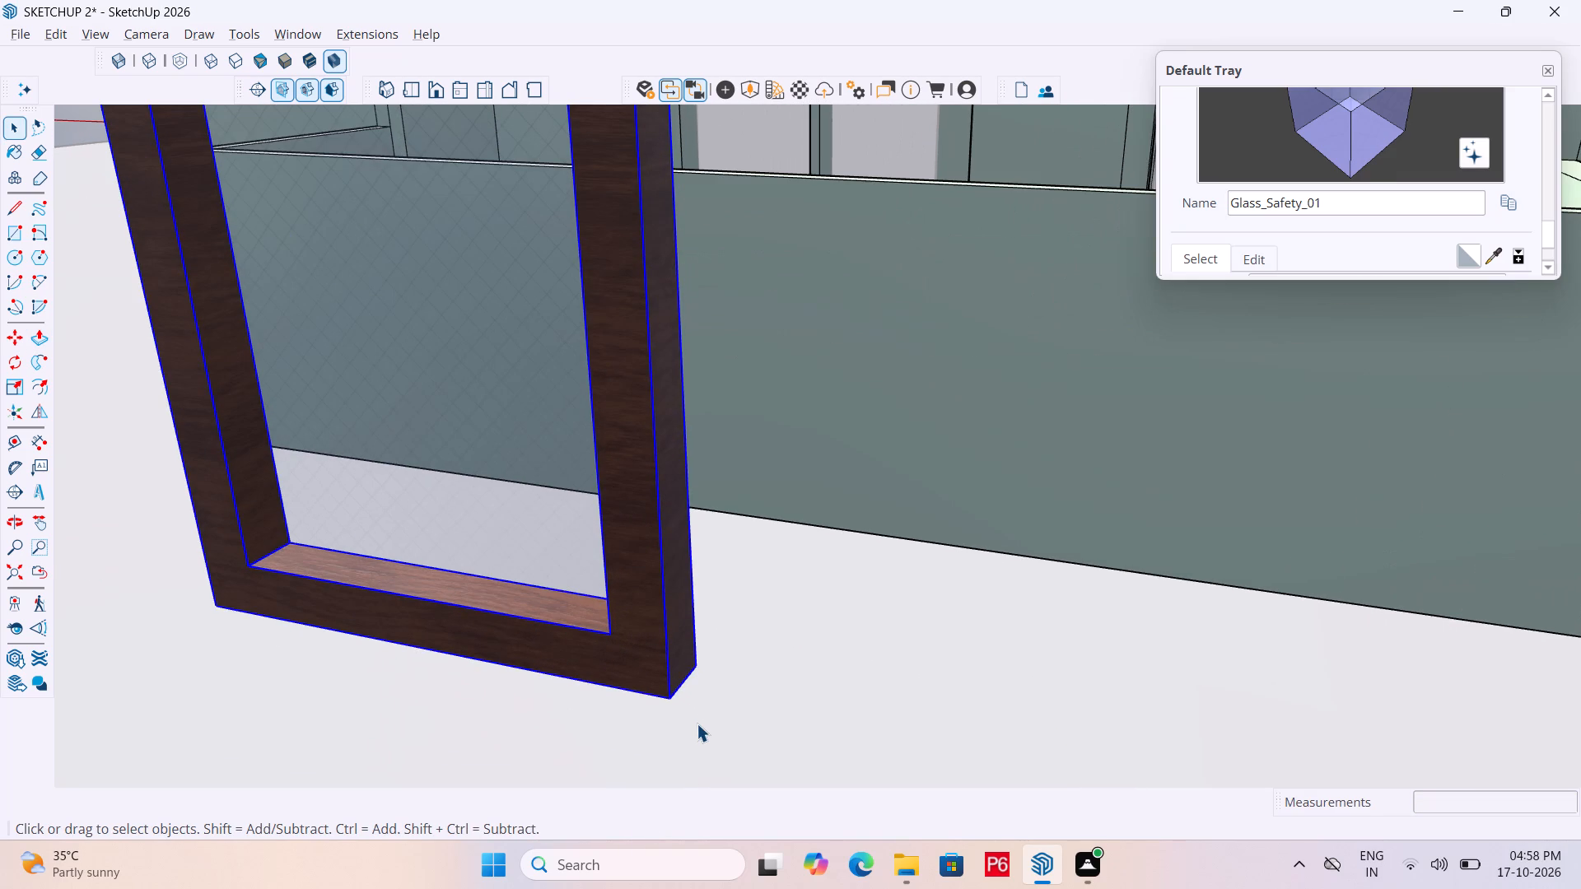
pyautogui.press('m')
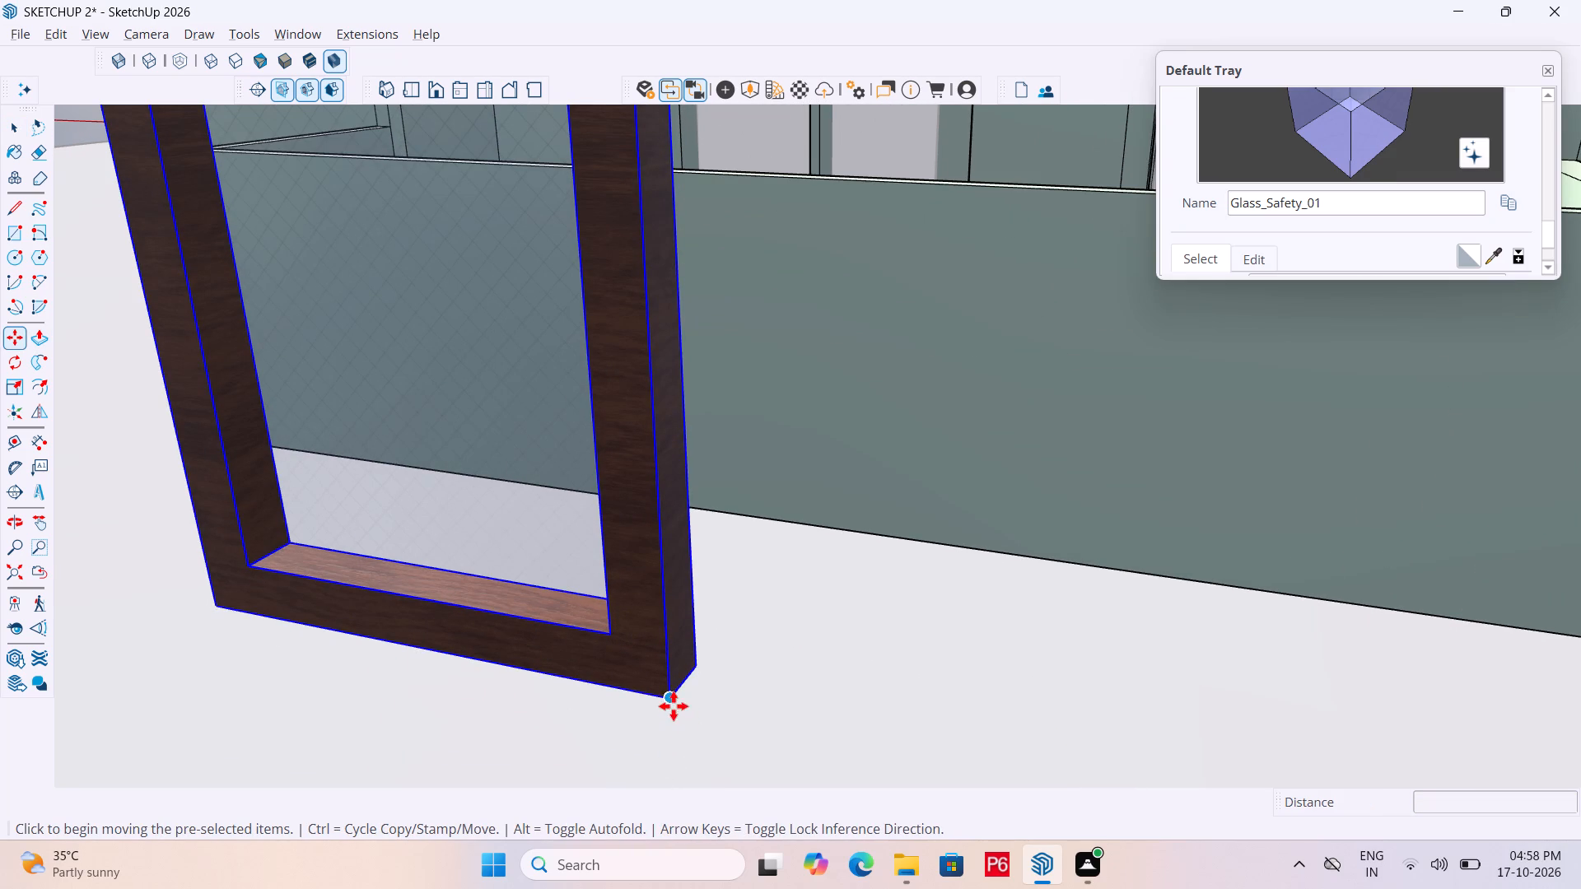
pyautogui.click(674, 706)
pyautogui.scroll(-4, 678, 513)
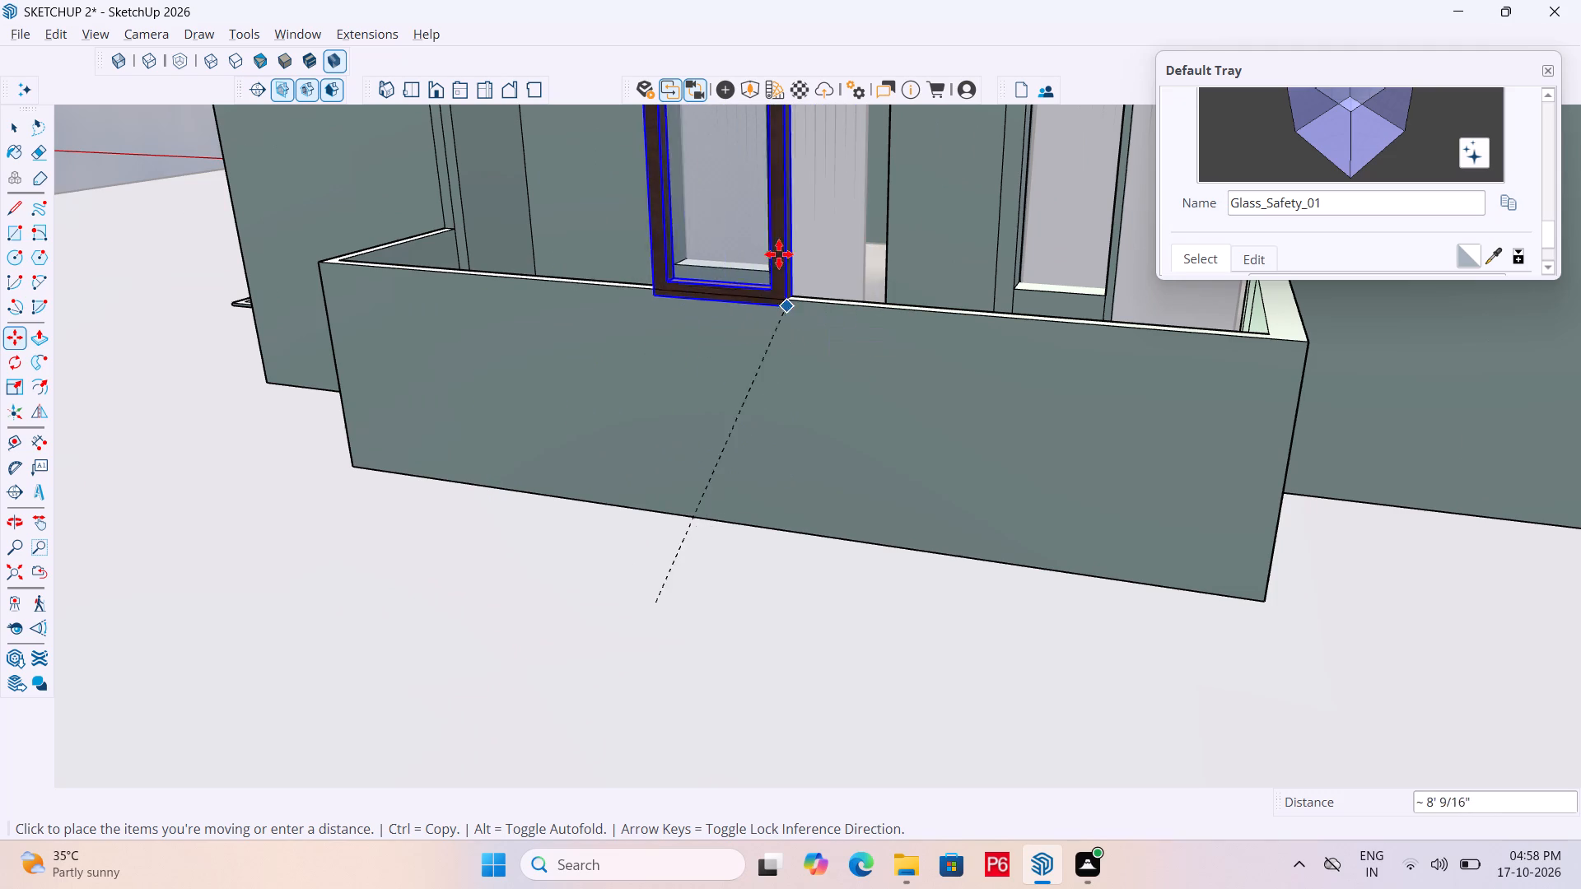
pyautogui.scroll(11, 778, 195)
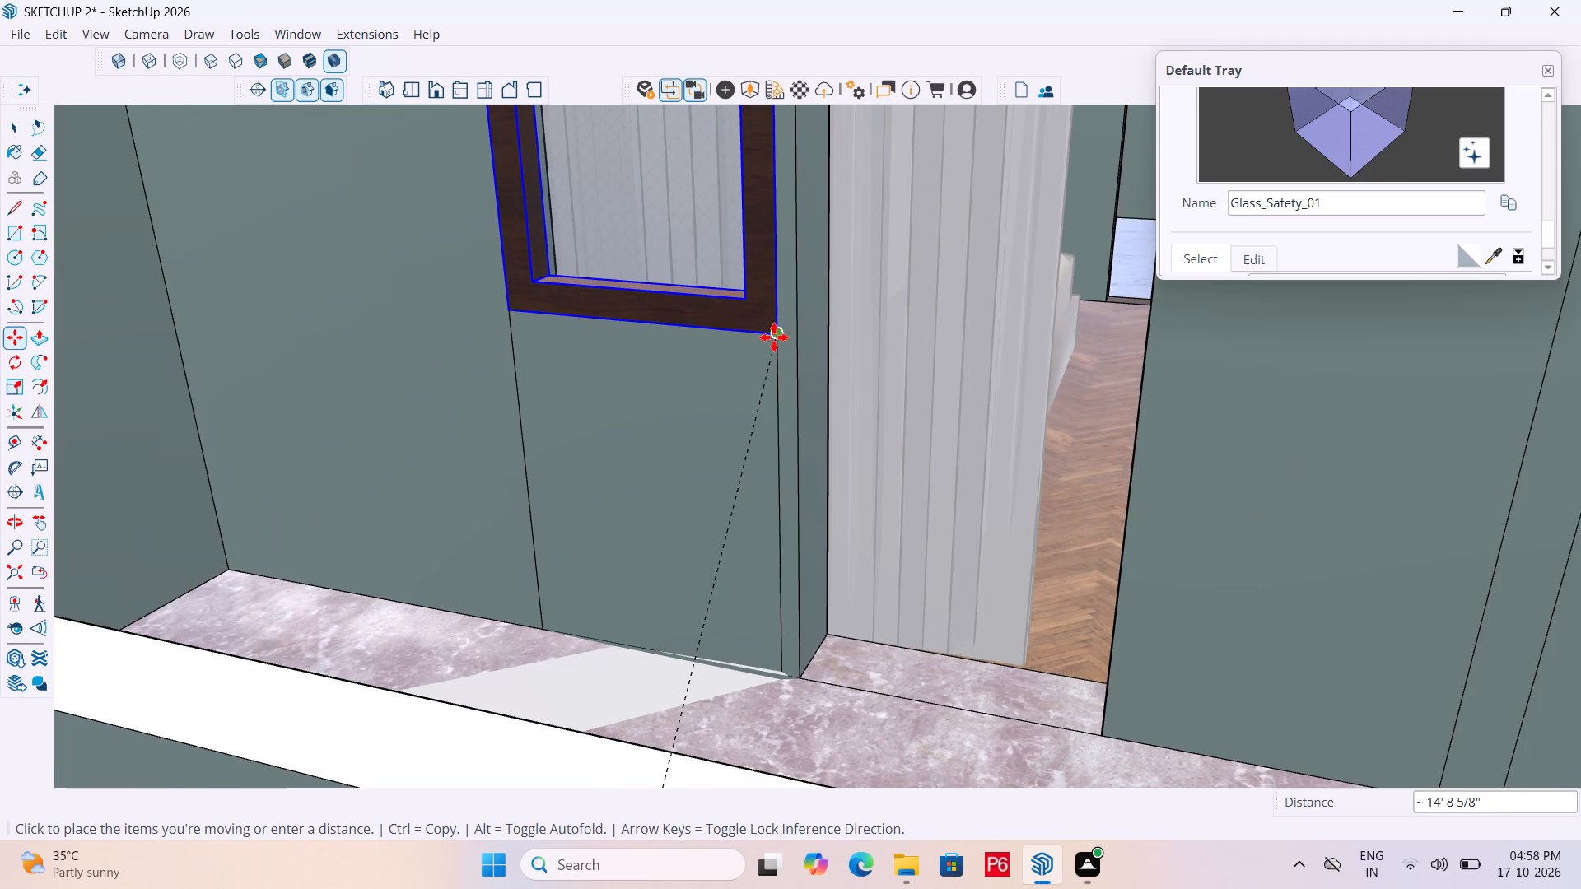
pyautogui.doubleClick(774, 337)
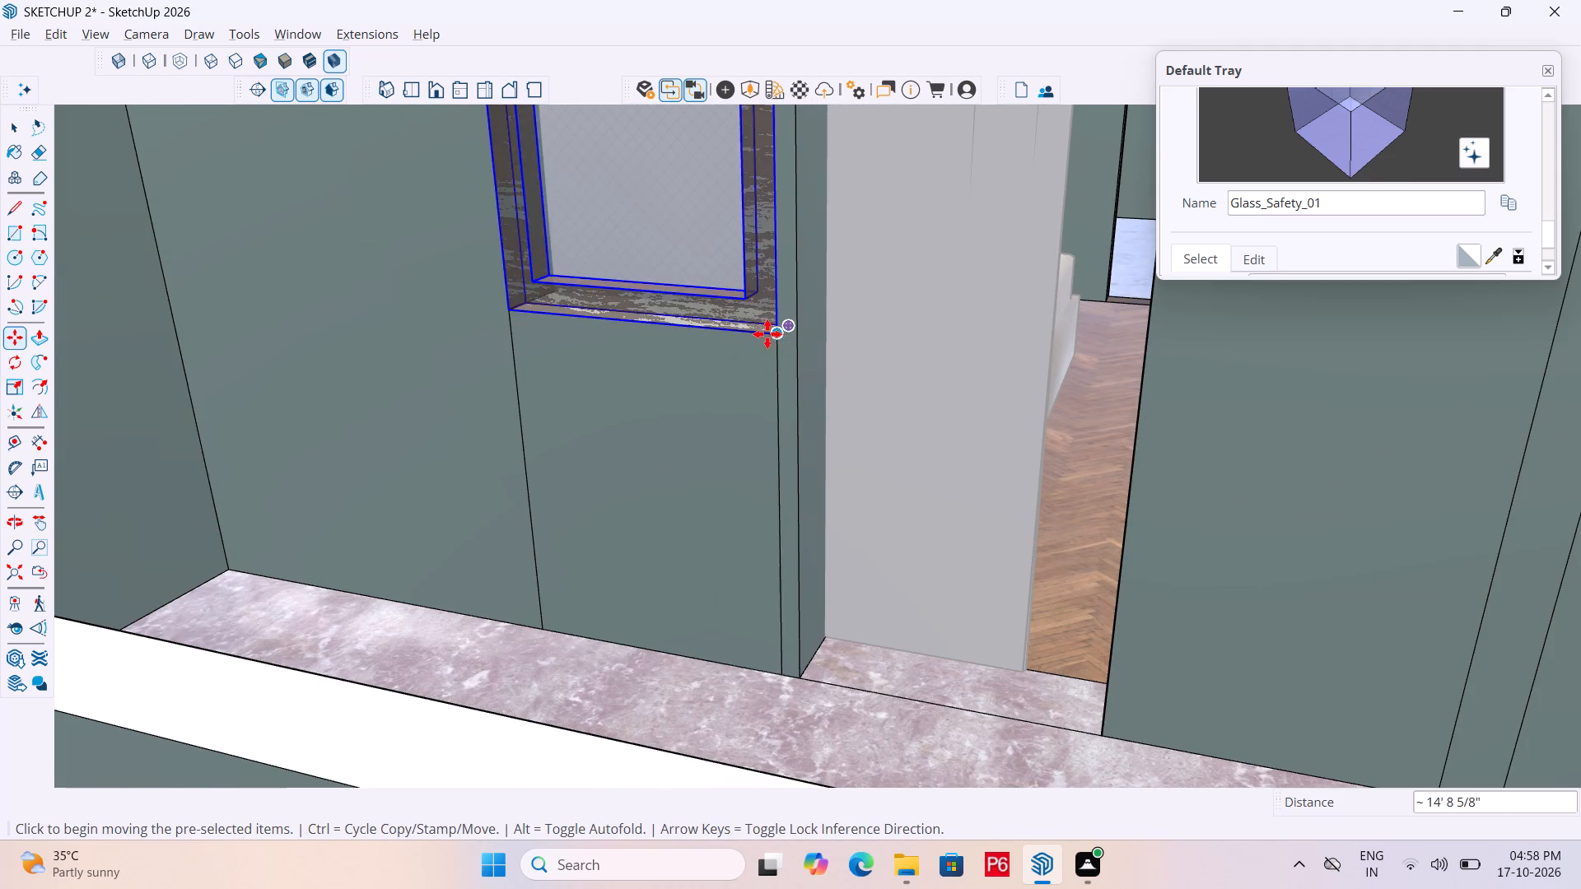
# Copy the framed window about 7' 2 3/4" along the wall into the second window opening behind the parapet.
pyautogui.click(779, 334)
pyautogui.scroll(-6, 515, 314)
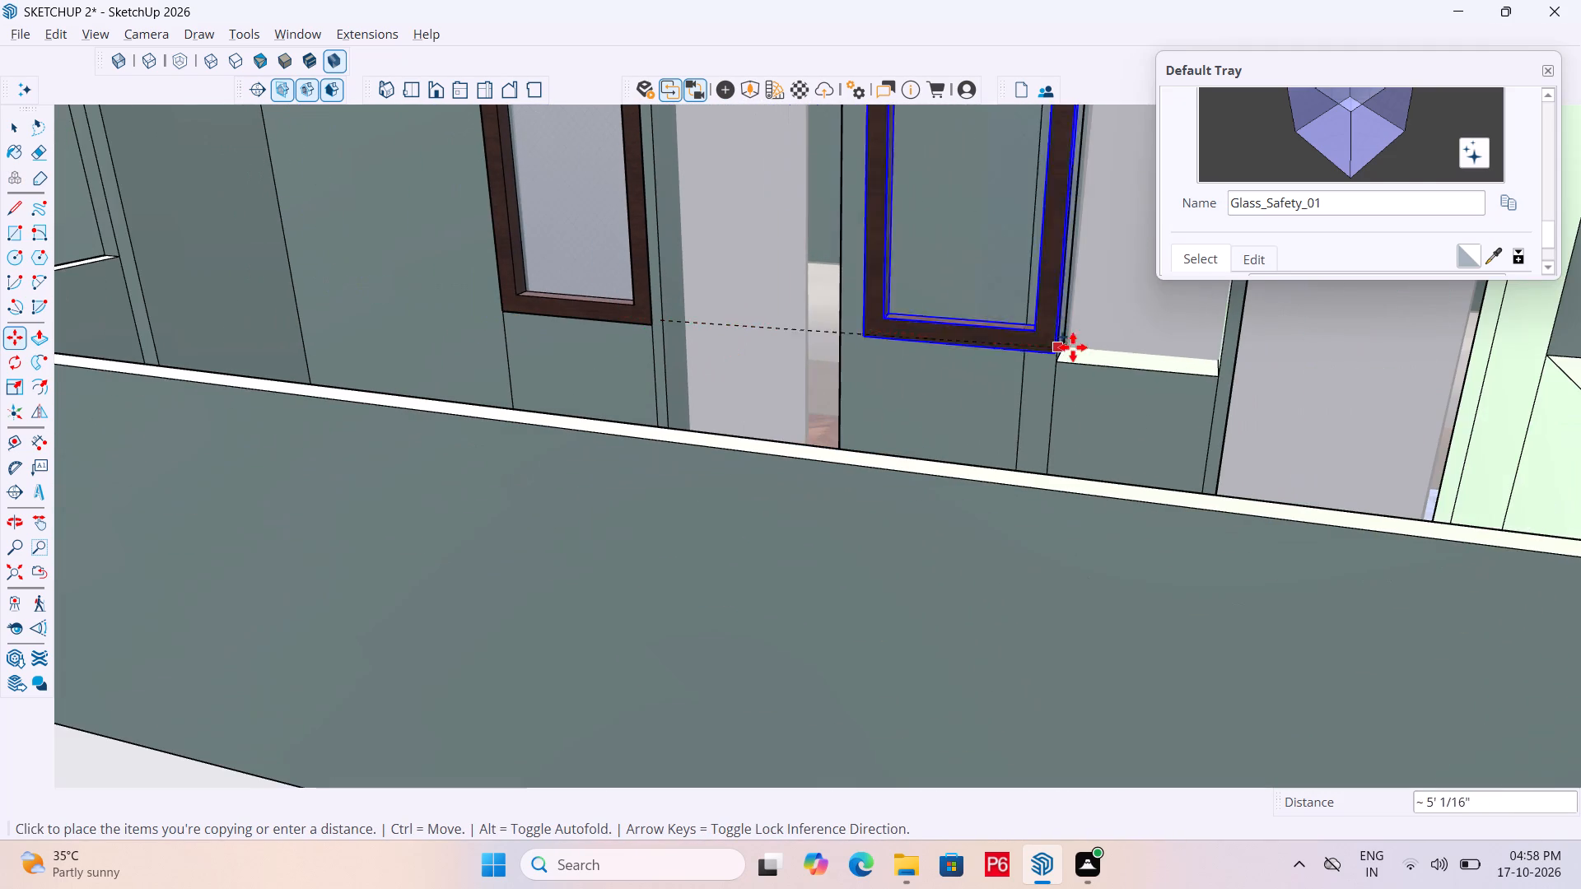
pyautogui.scroll(5, 1238, 386)
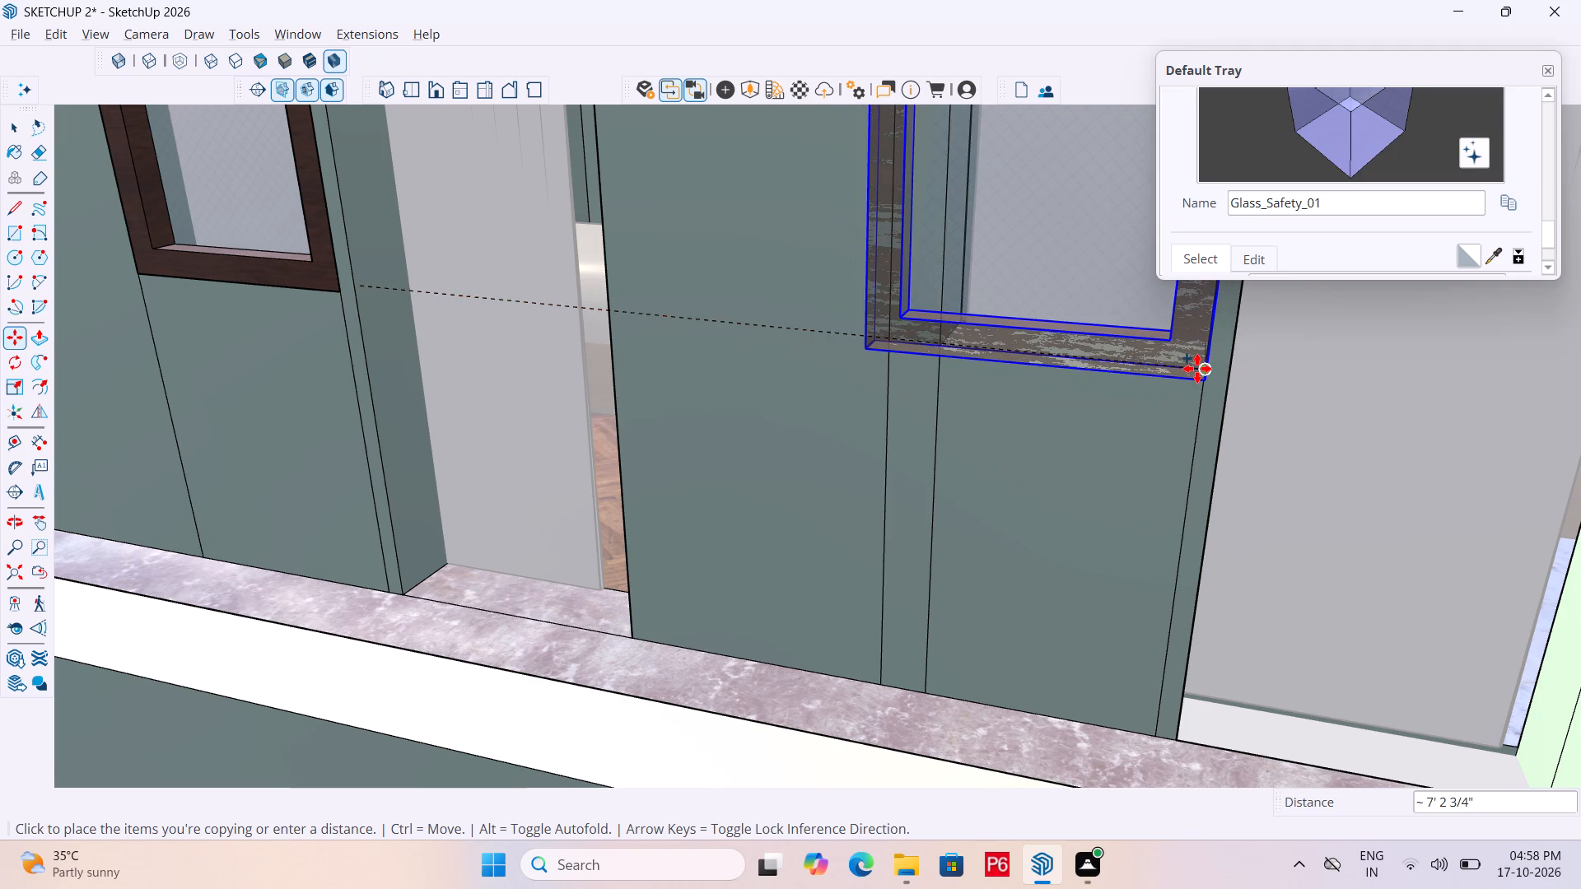
pyautogui.click(1199, 370)
pyautogui.scroll(-7, 590, 415)
pyautogui.moveTo(678, 421); pyautogui.dragTo(785, 448, button='middle')
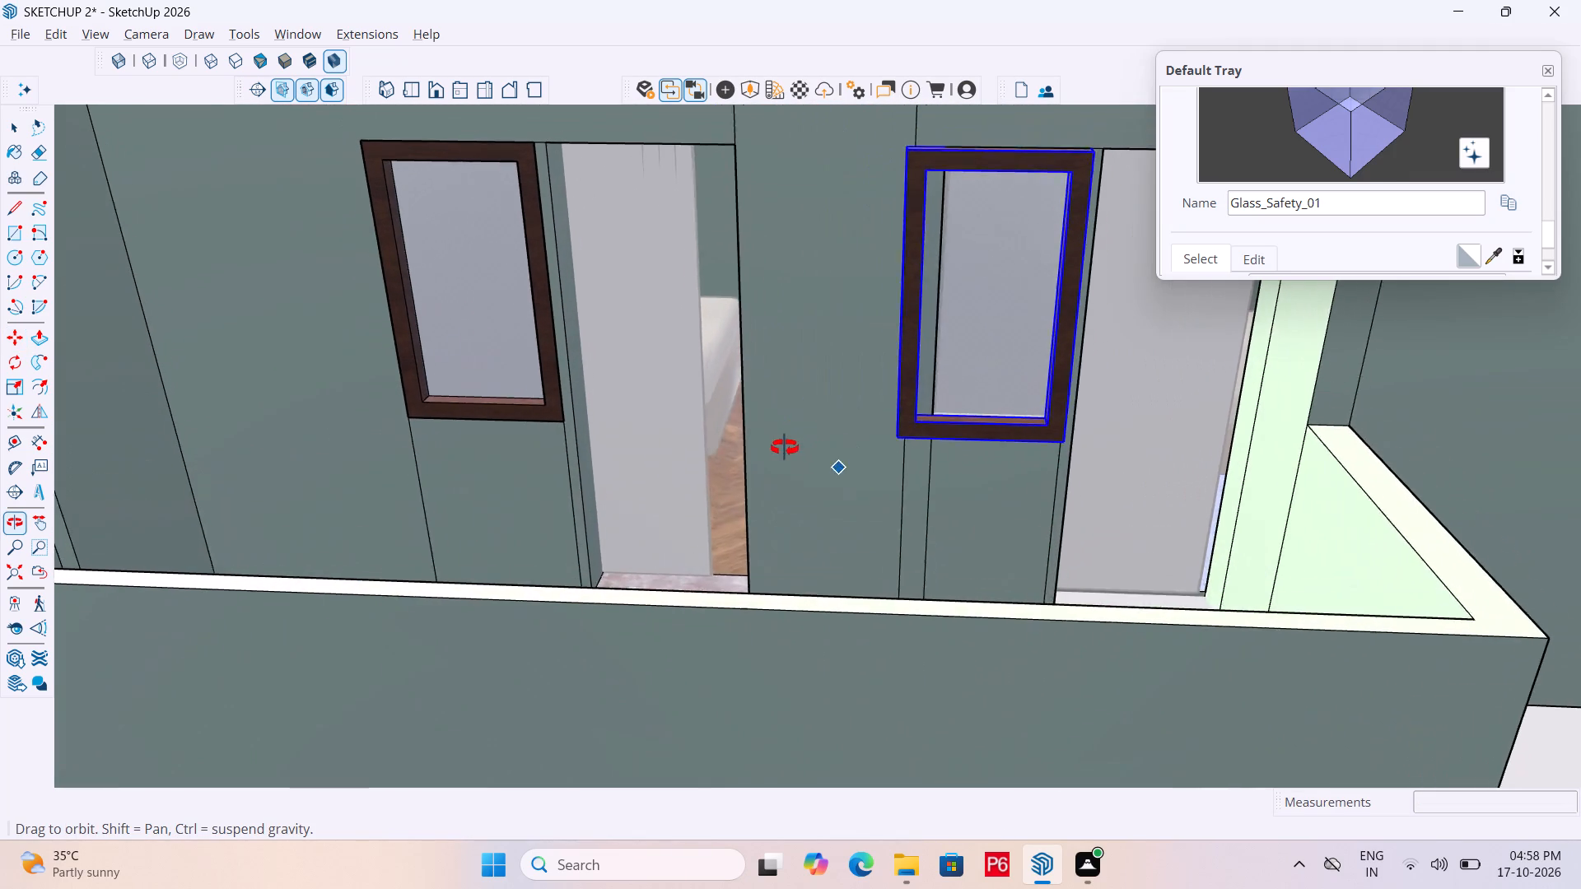
# Scale the second framed window's width to about 0.79 from its top corner, keeping its height, and deselect it.
pyautogui.moveTo(785, 448); pyautogui.dragTo(744, 431, button='middle')
pyautogui.moveTo(892, 384); pyautogui.dragTo(788, 431, button='middle')
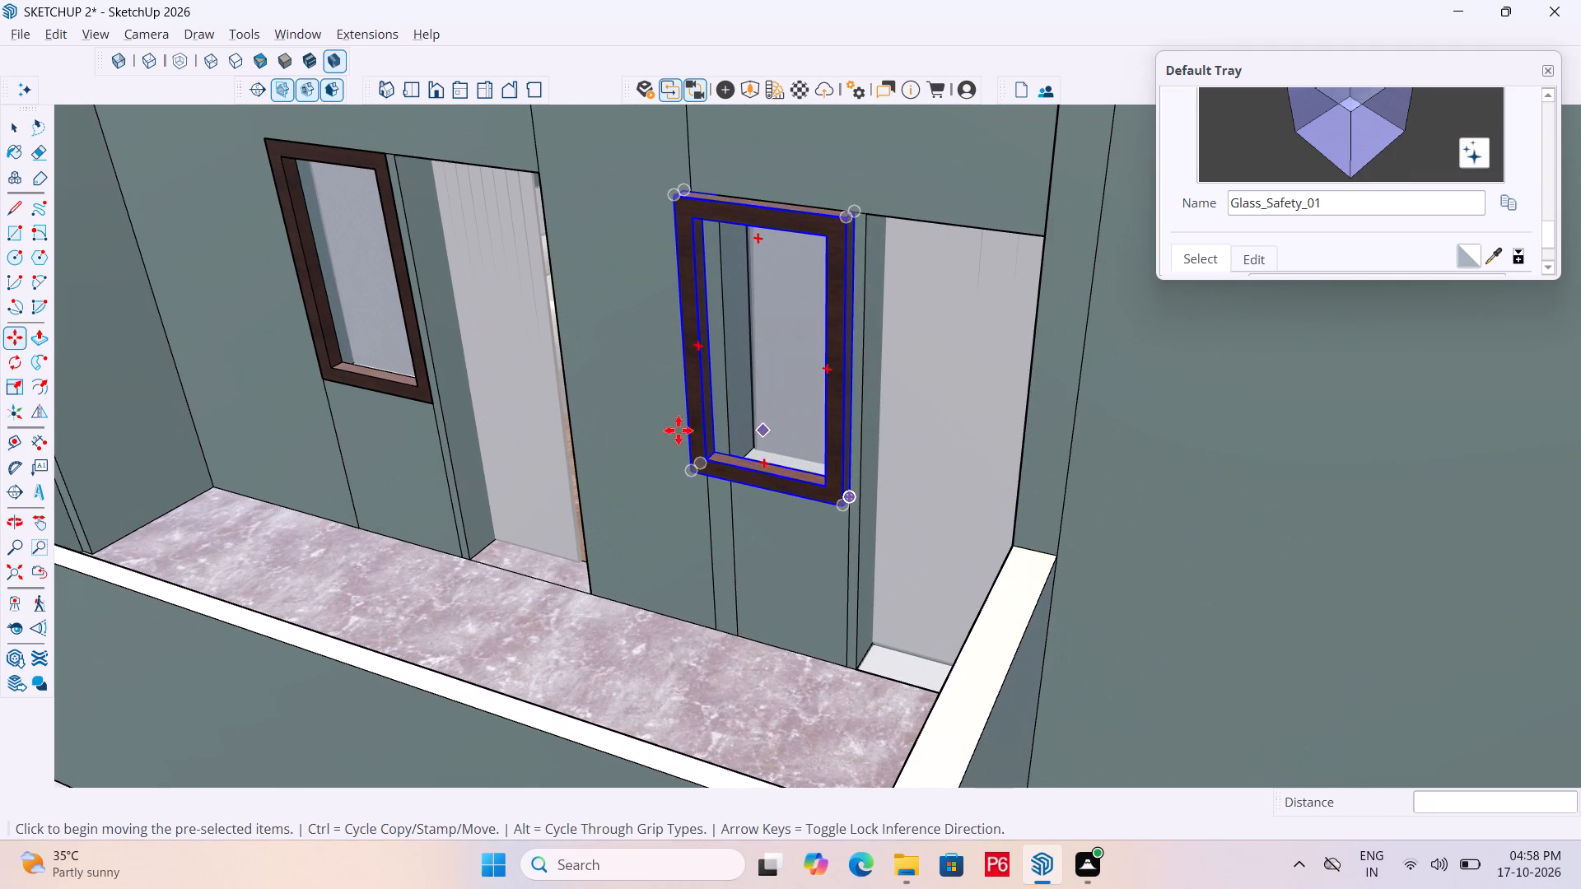
pyautogui.click(16, 389)
pyautogui.scroll(2, 625, 261)
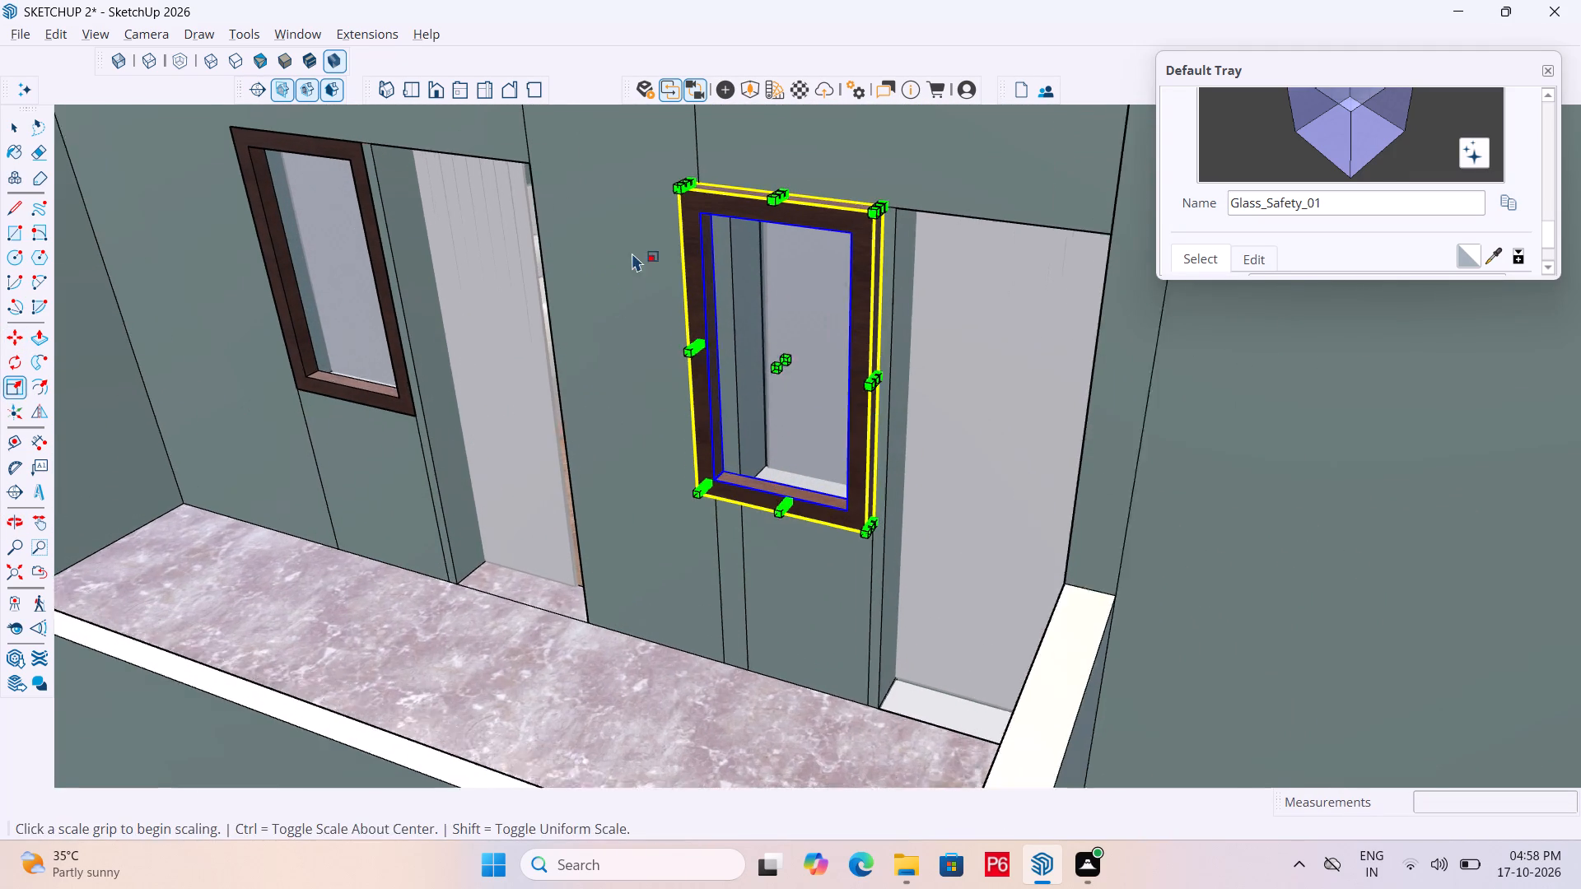
pyautogui.scroll(3, 632, 253)
pyautogui.moveTo(712, 156); pyautogui.dragTo(742, 195, button='middle')
pyautogui.scroll(10, 676, 216)
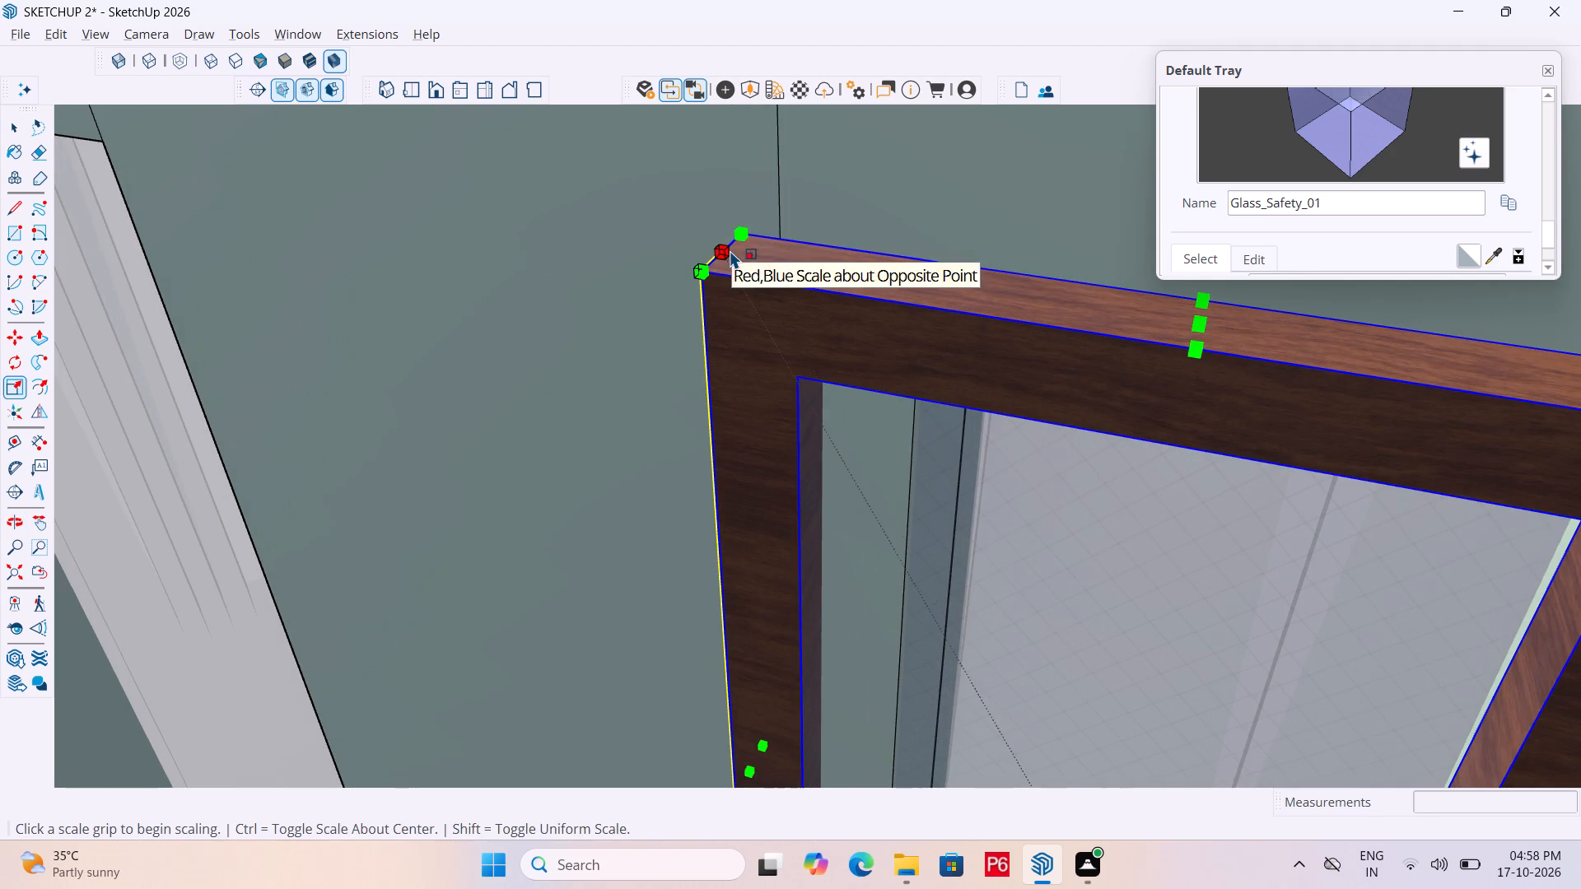
pyautogui.click(730, 250)
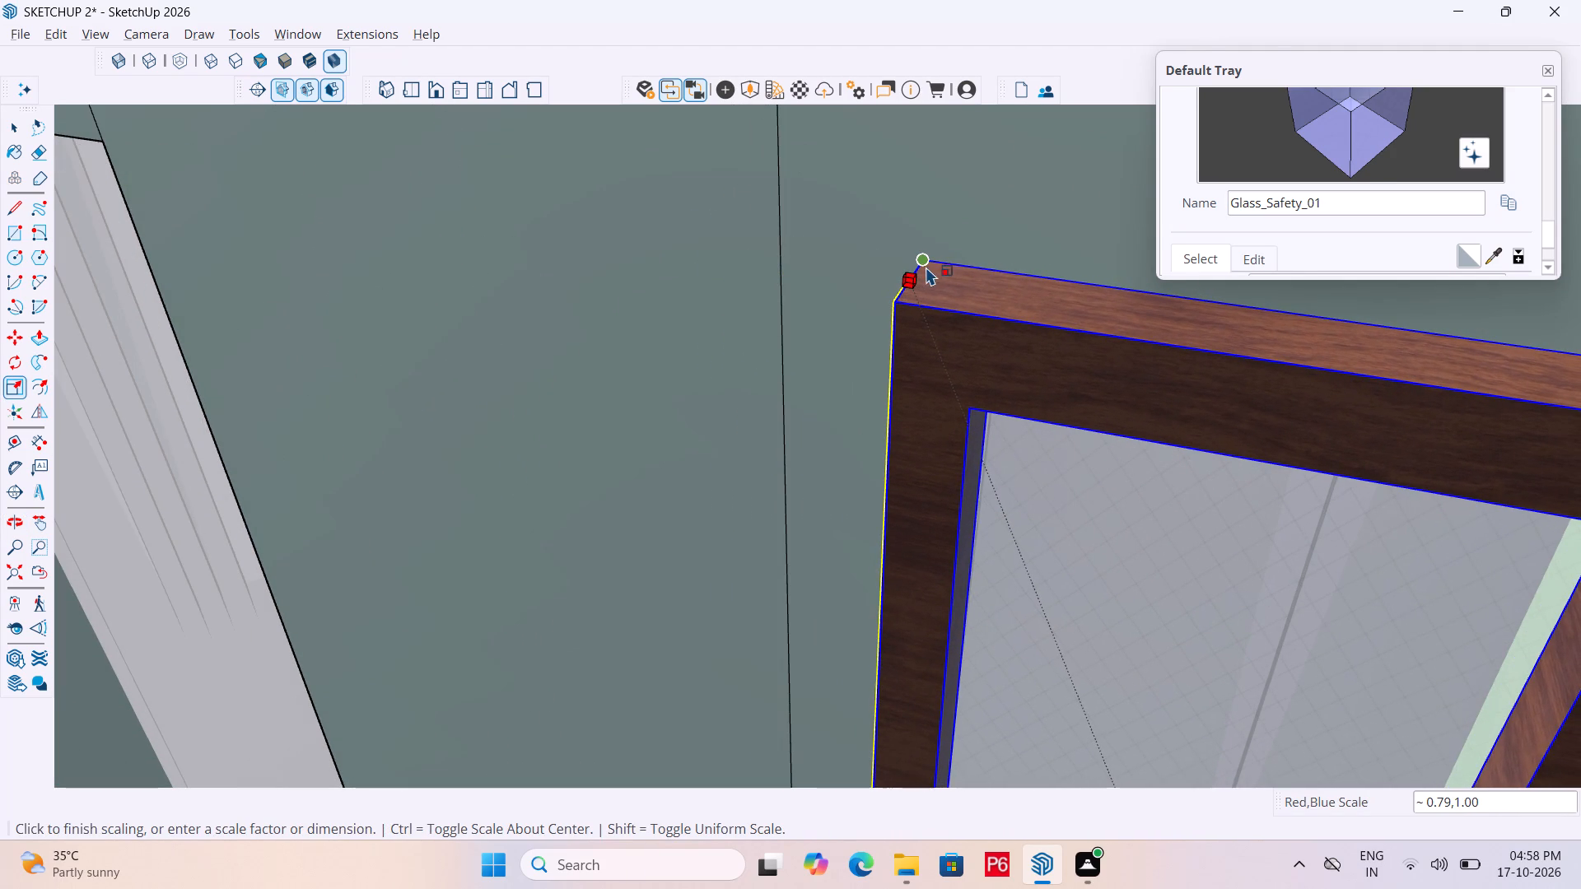
pyautogui.click(929, 259)
pyautogui.scroll(-6, 758, 114)
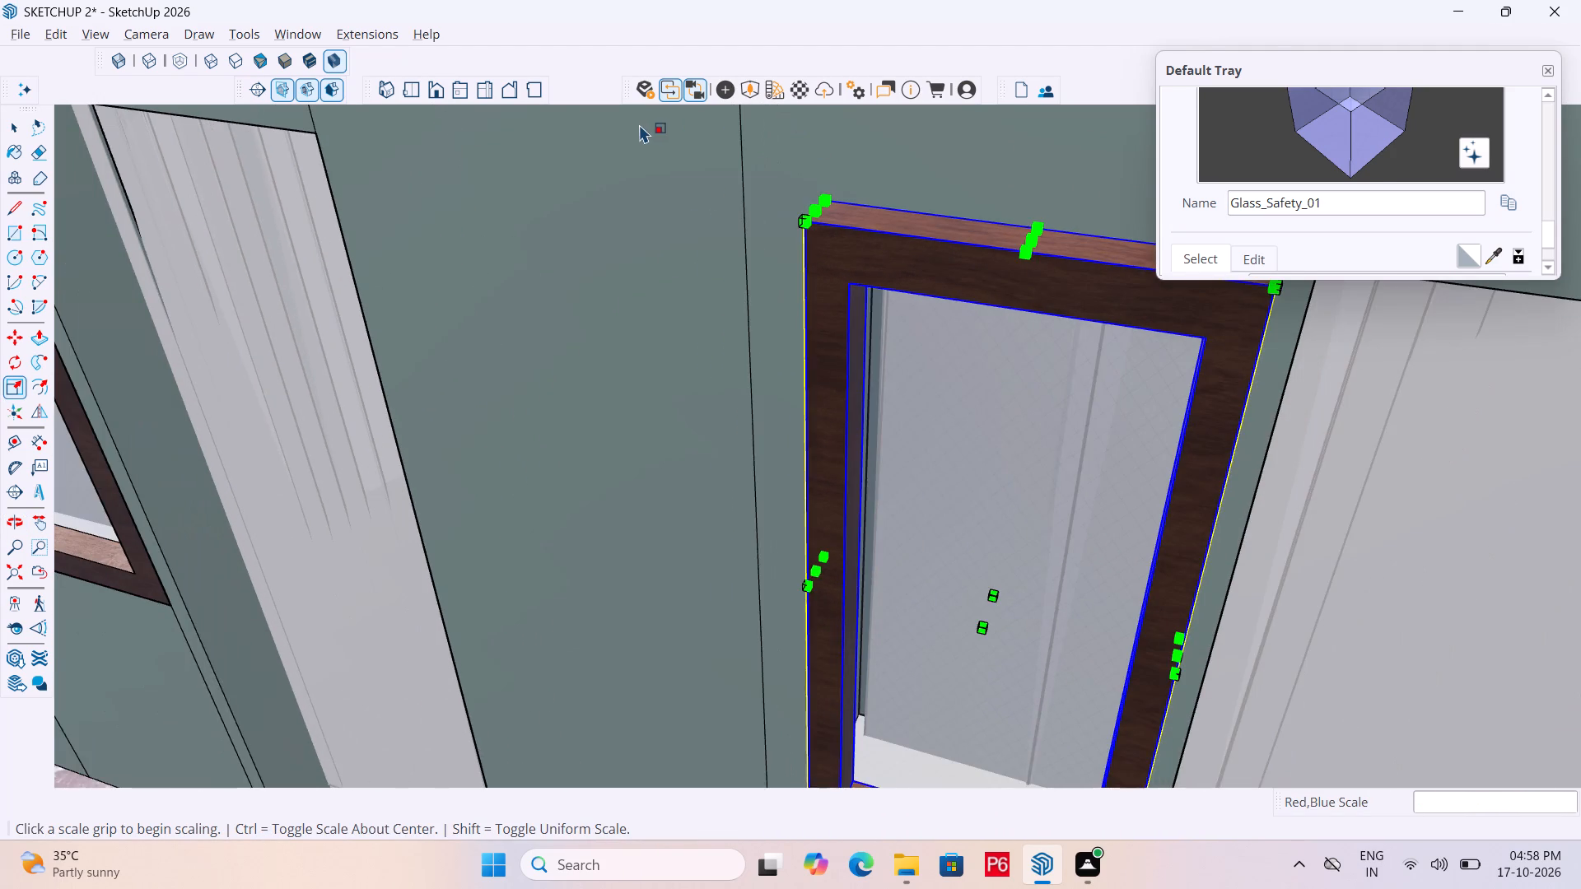
pyautogui.scroll(-5, 648, 153)
pyautogui.moveTo(691, 433); pyautogui.dragTo(640, 354, button='middle')
pyautogui.press('space')
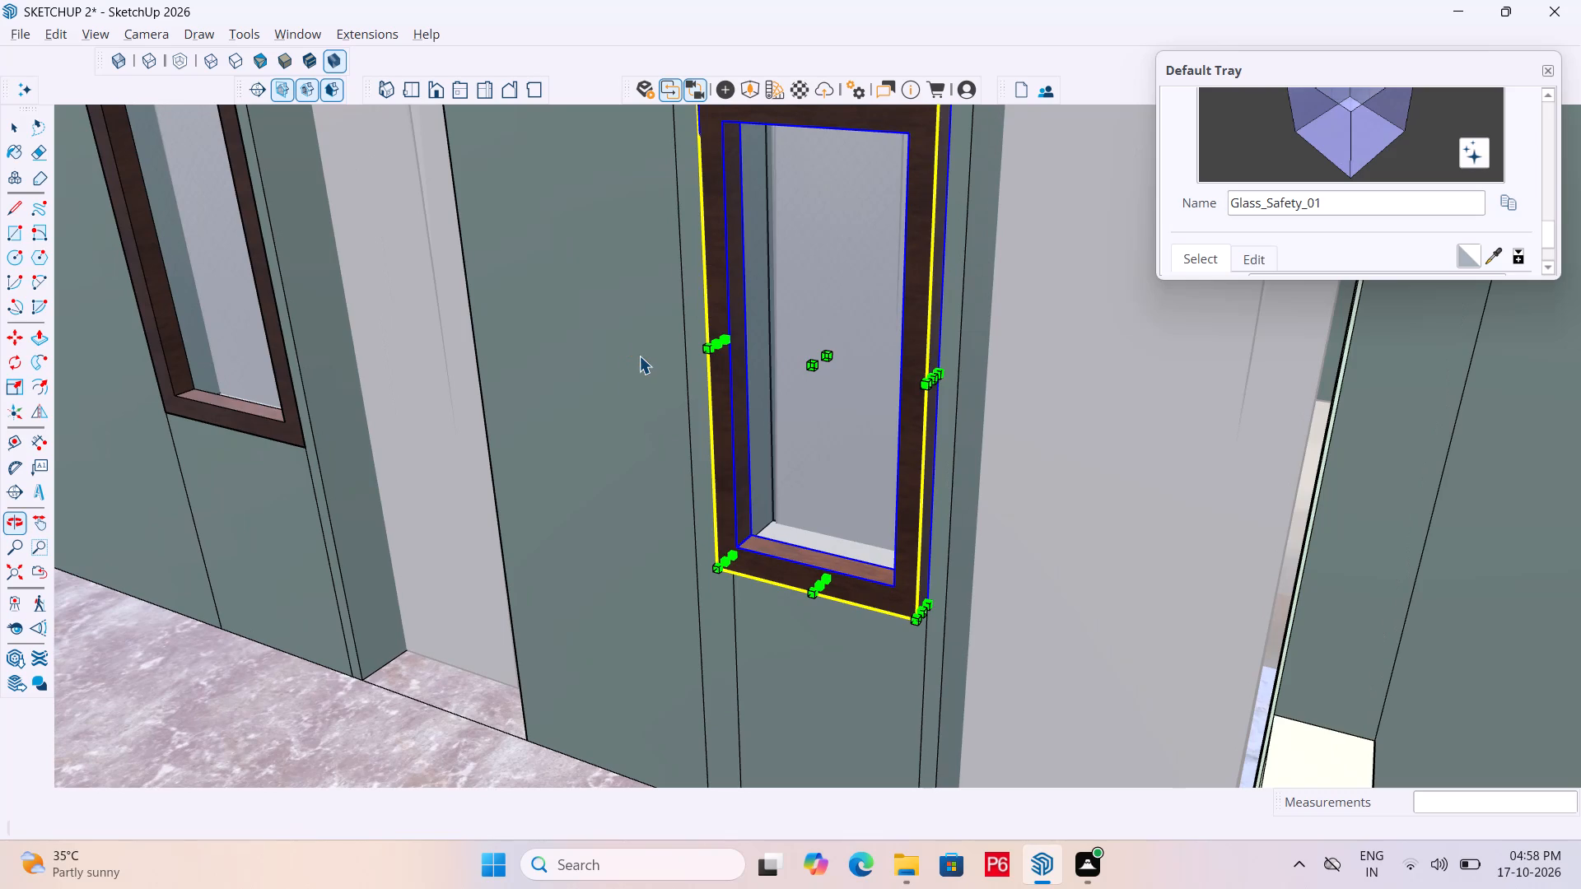
pyautogui.click(634, 352)
pyautogui.press('space')
# Move the narrowed window 3" by its bottom corner back into the second window opening and save the model.
pyautogui.scroll(-3, 746, 450)
pyautogui.moveTo(755, 474); pyautogui.dragTo(980, 524, button='middle')
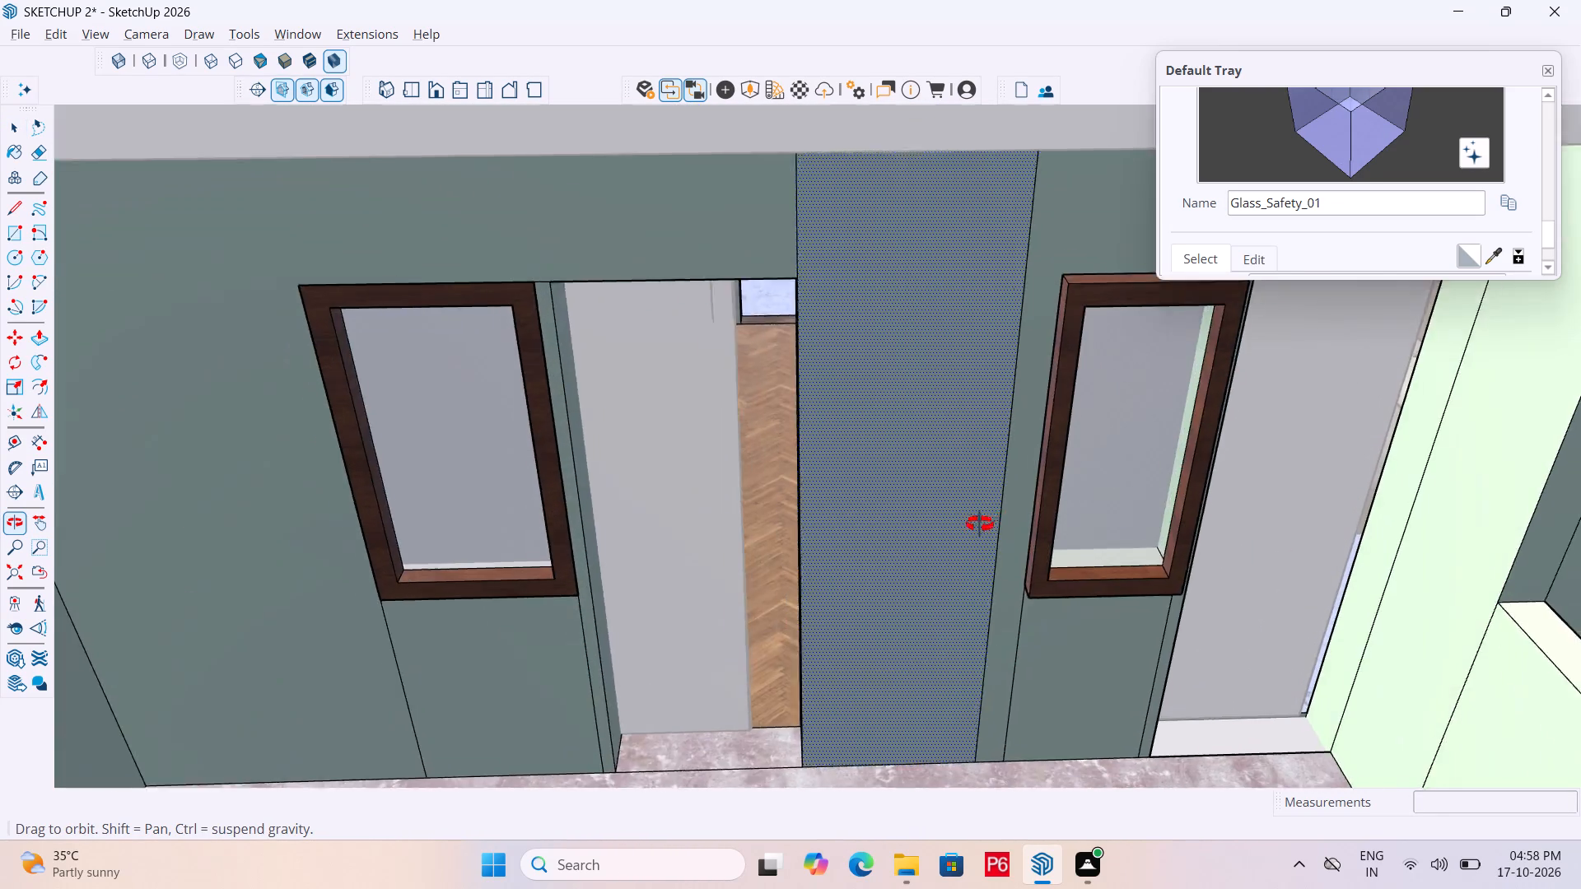
pyautogui.moveTo(980, 524); pyautogui.dragTo(1106, 494, button='middle')
pyautogui.scroll(4, 1214, 486)
pyautogui.click(1186, 500)
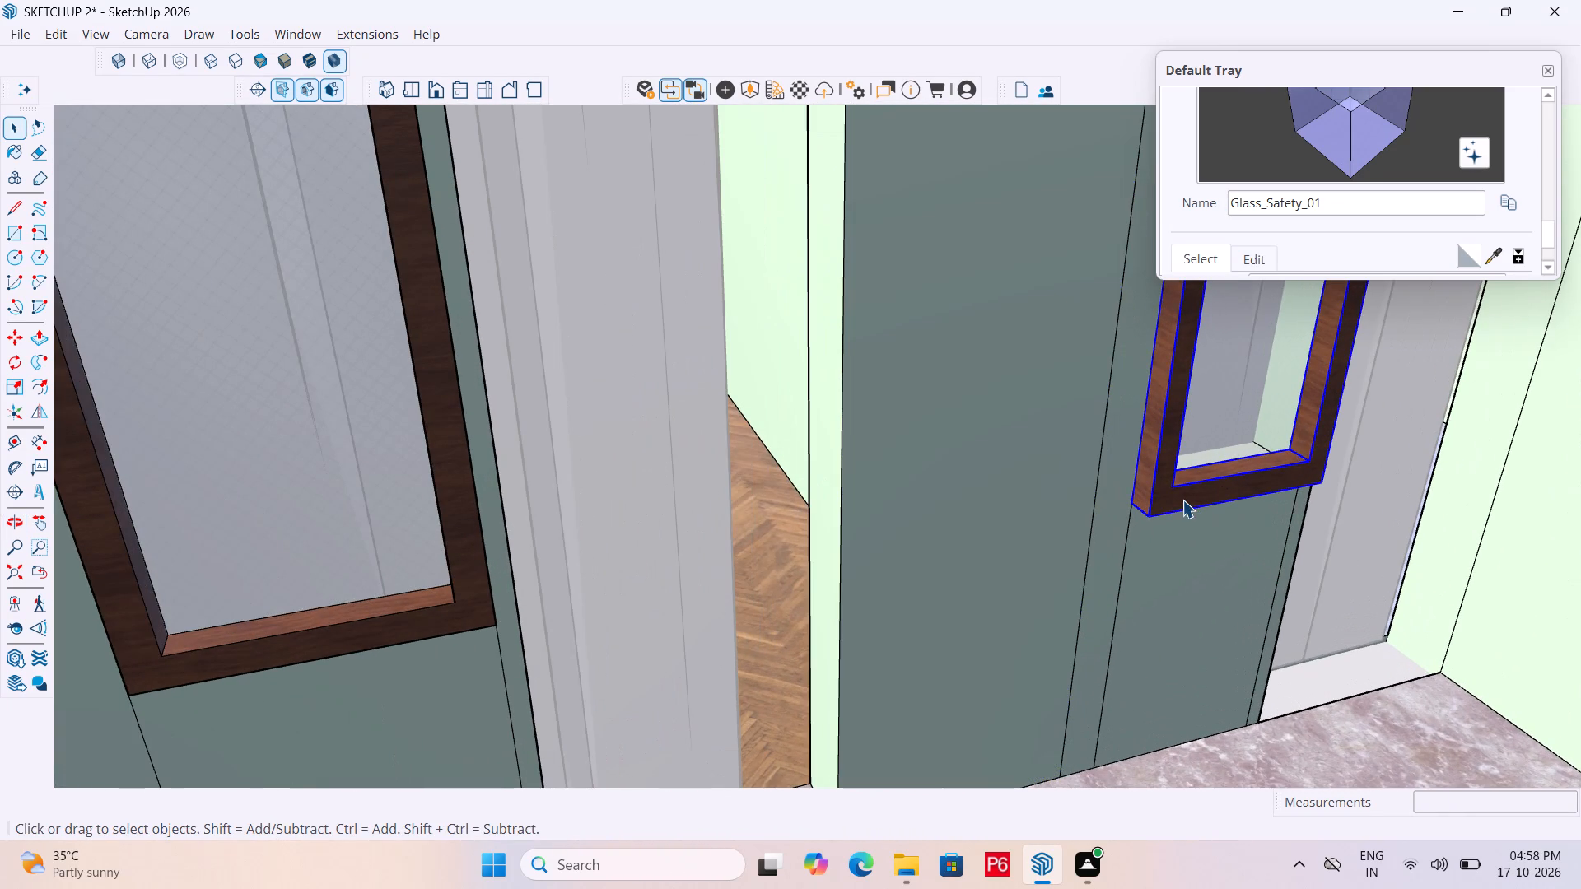
pyautogui.press('m')
pyautogui.click(1153, 523)
pyautogui.click(1133, 505)
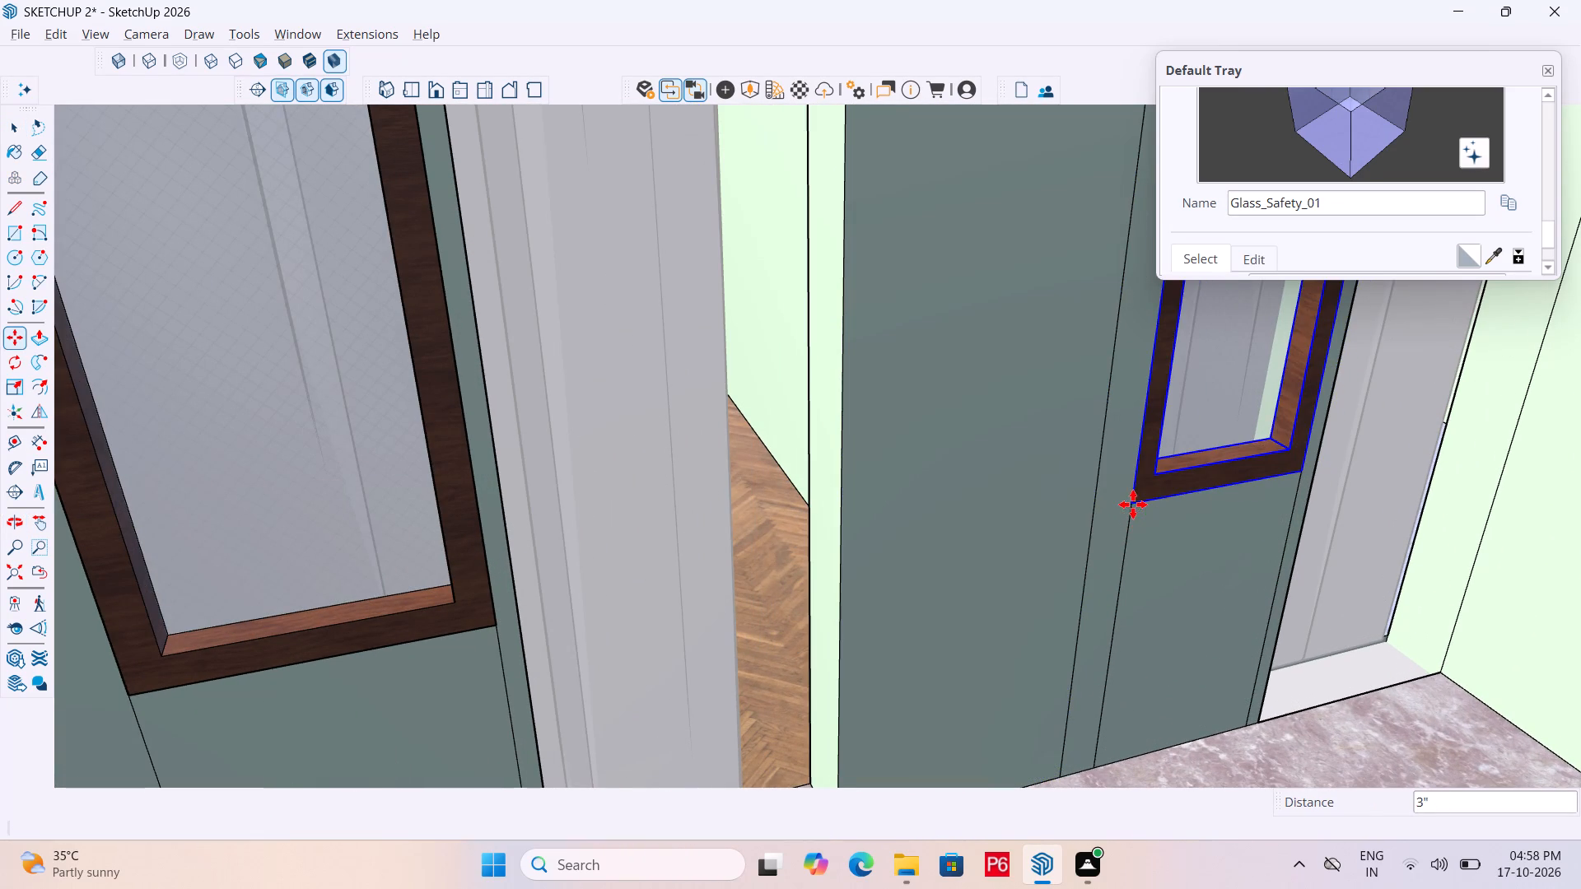
pyautogui.scroll(-5, 905, 500)
pyautogui.moveTo(881, 498); pyautogui.dragTo(649, 467, button='middle')
pyautogui.hotkey('ctrl', 's')
pyautogui.hotkey('ctrl', 's')
pyautogui.hotkey('ctrl', 's')
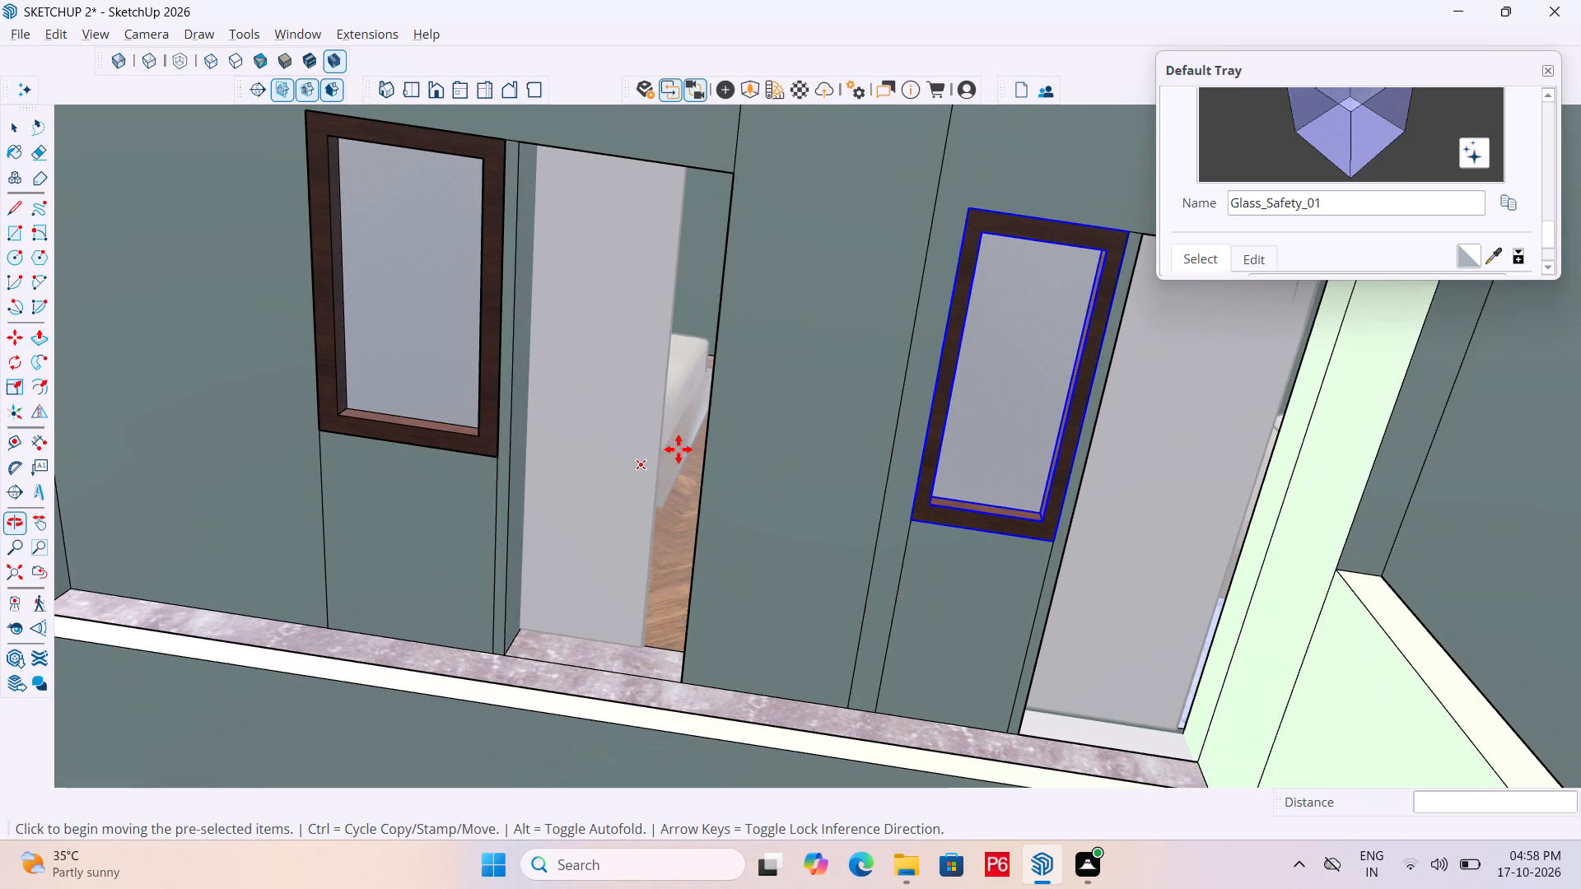
pyautogui.hotkey('ctrl', 's')
pyautogui.hotkey('ctrl', 's')
pyautogui.hotkey('ctrl', 's')
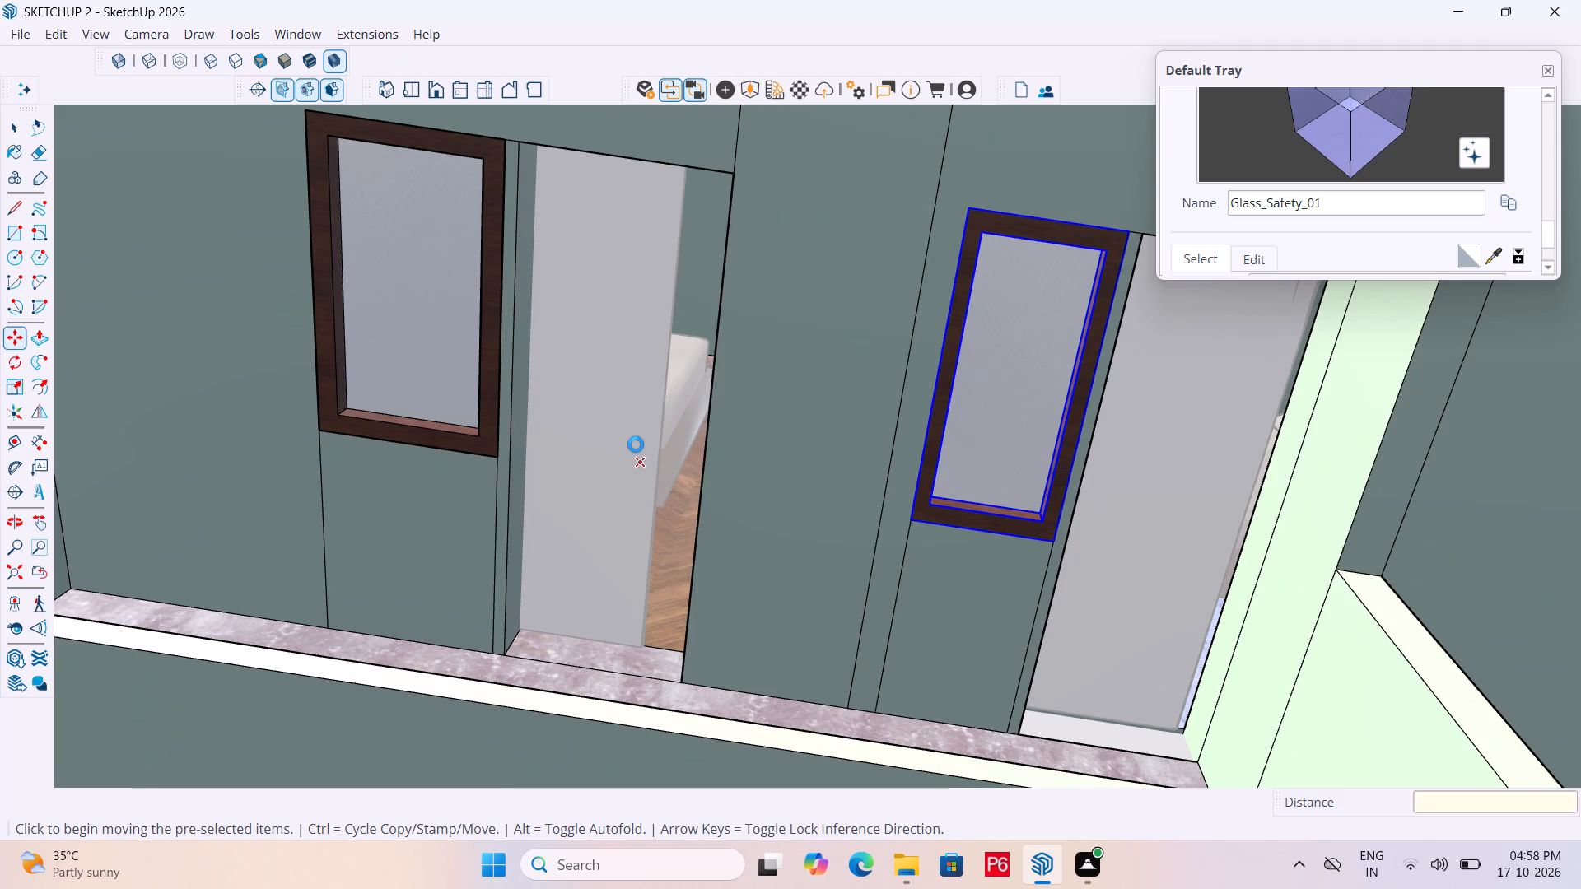
# Close the open house group to return to the whole model.
pyautogui.scroll(-9, 615, 486)
pyautogui.scroll(-1, 753, 494)
pyautogui.scroll(-4, 519, 533)
pyautogui.moveTo(396, 512); pyautogui.dragTo(678, 505, button='middle')
pyautogui.scroll(-1, 396, 512)
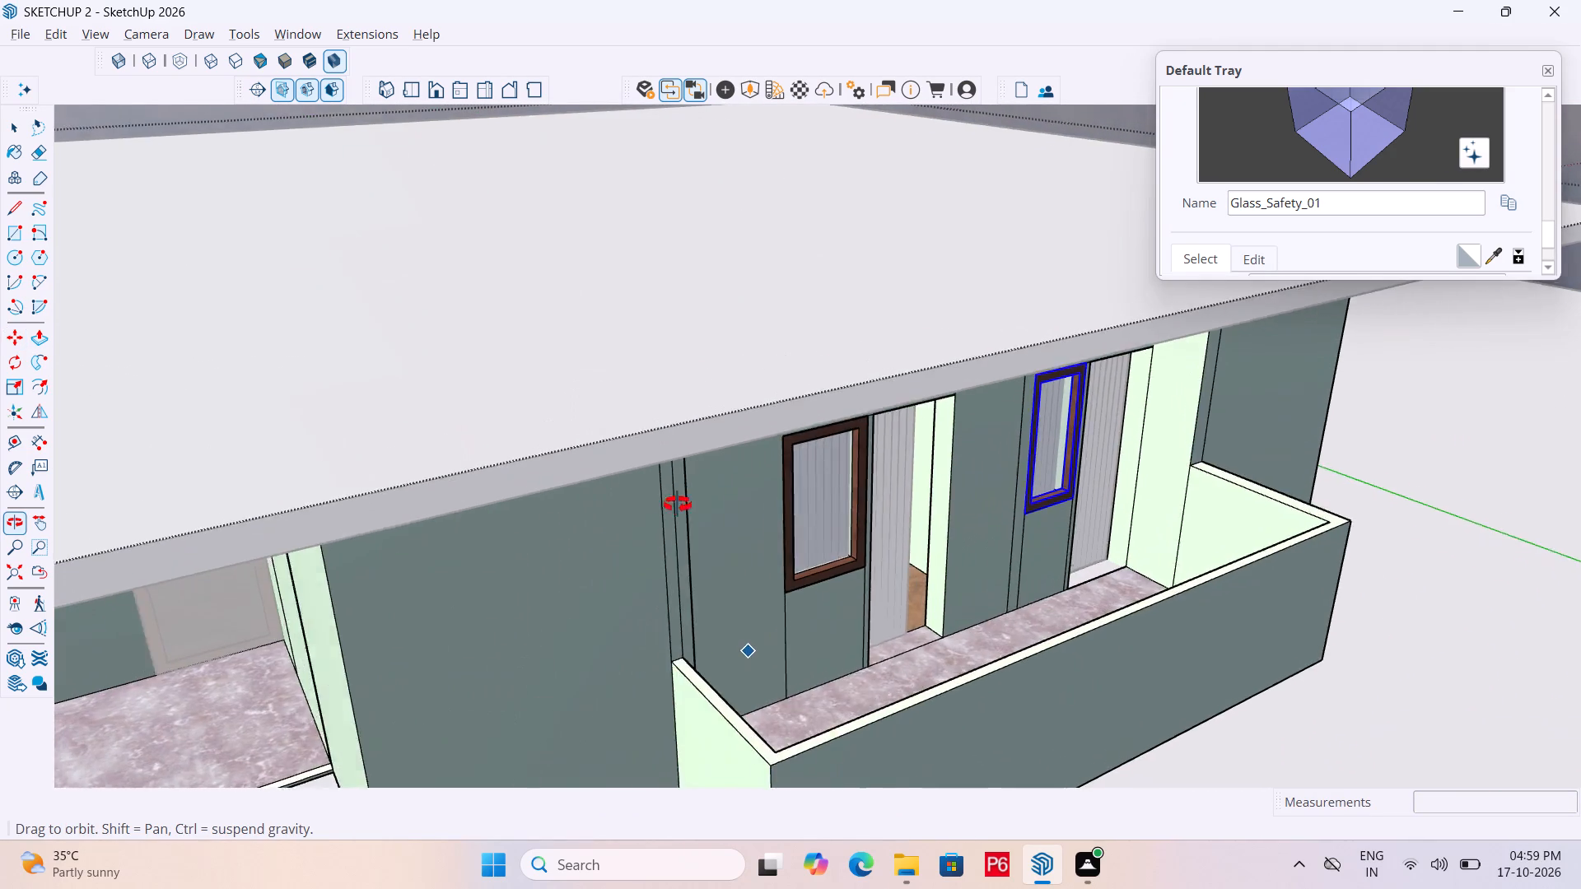
pyautogui.moveTo(678, 505); pyautogui.dragTo(679, 504, button='middle')
pyautogui.moveTo(292, 449); pyautogui.dragTo(990, 399, button='middle')
pyautogui.scroll(-6, 876, 384)
pyautogui.scroll(-7, 990, 366)
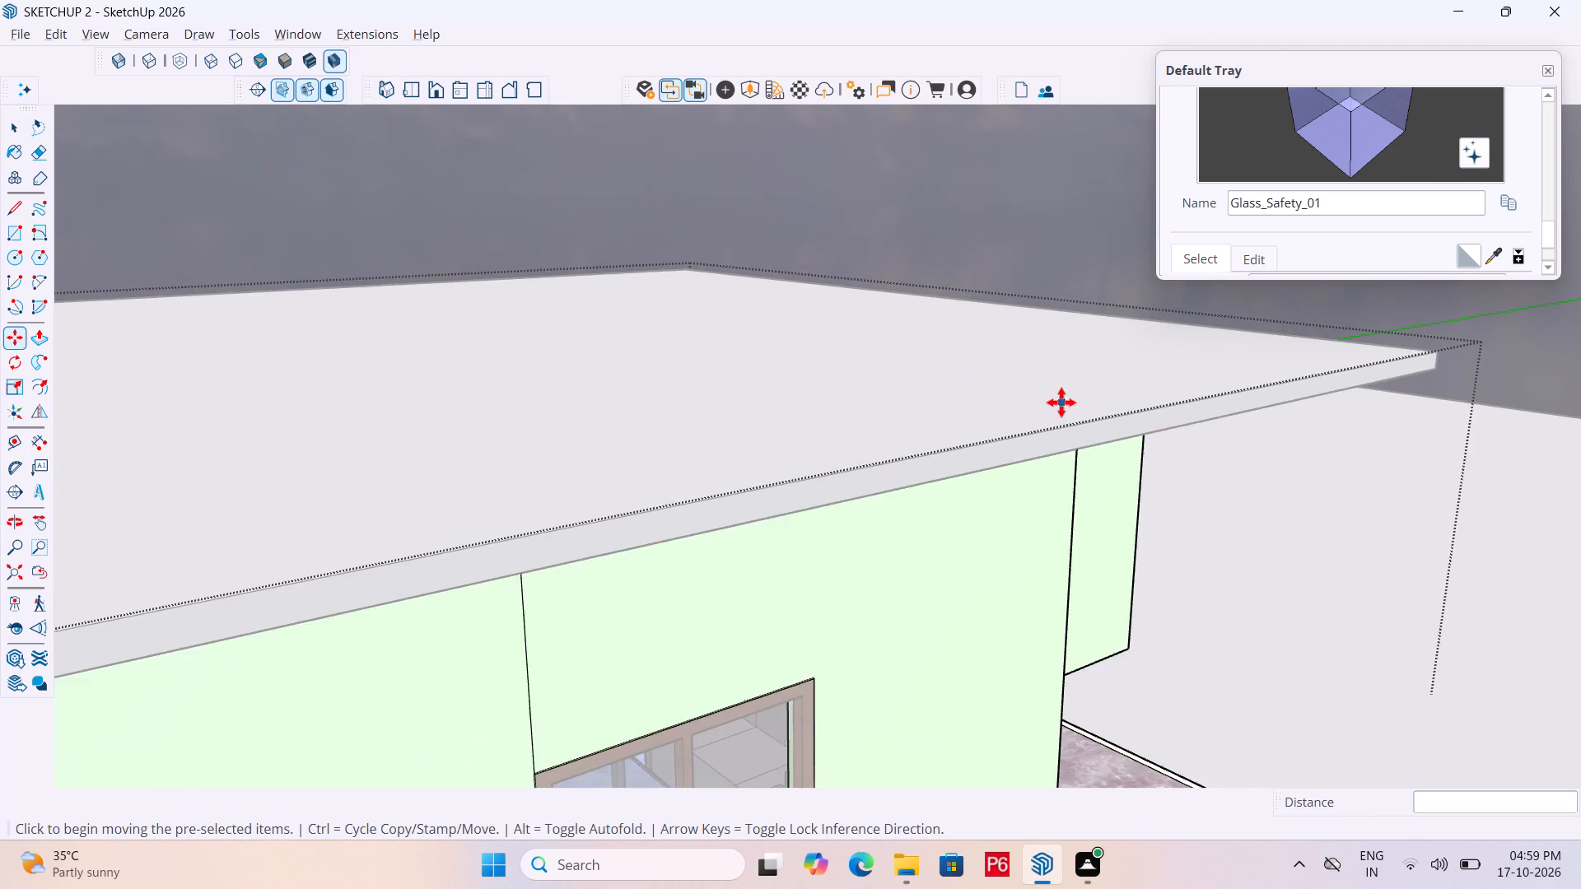
pyautogui.scroll(-9, 1107, 431)
pyautogui.press('space')
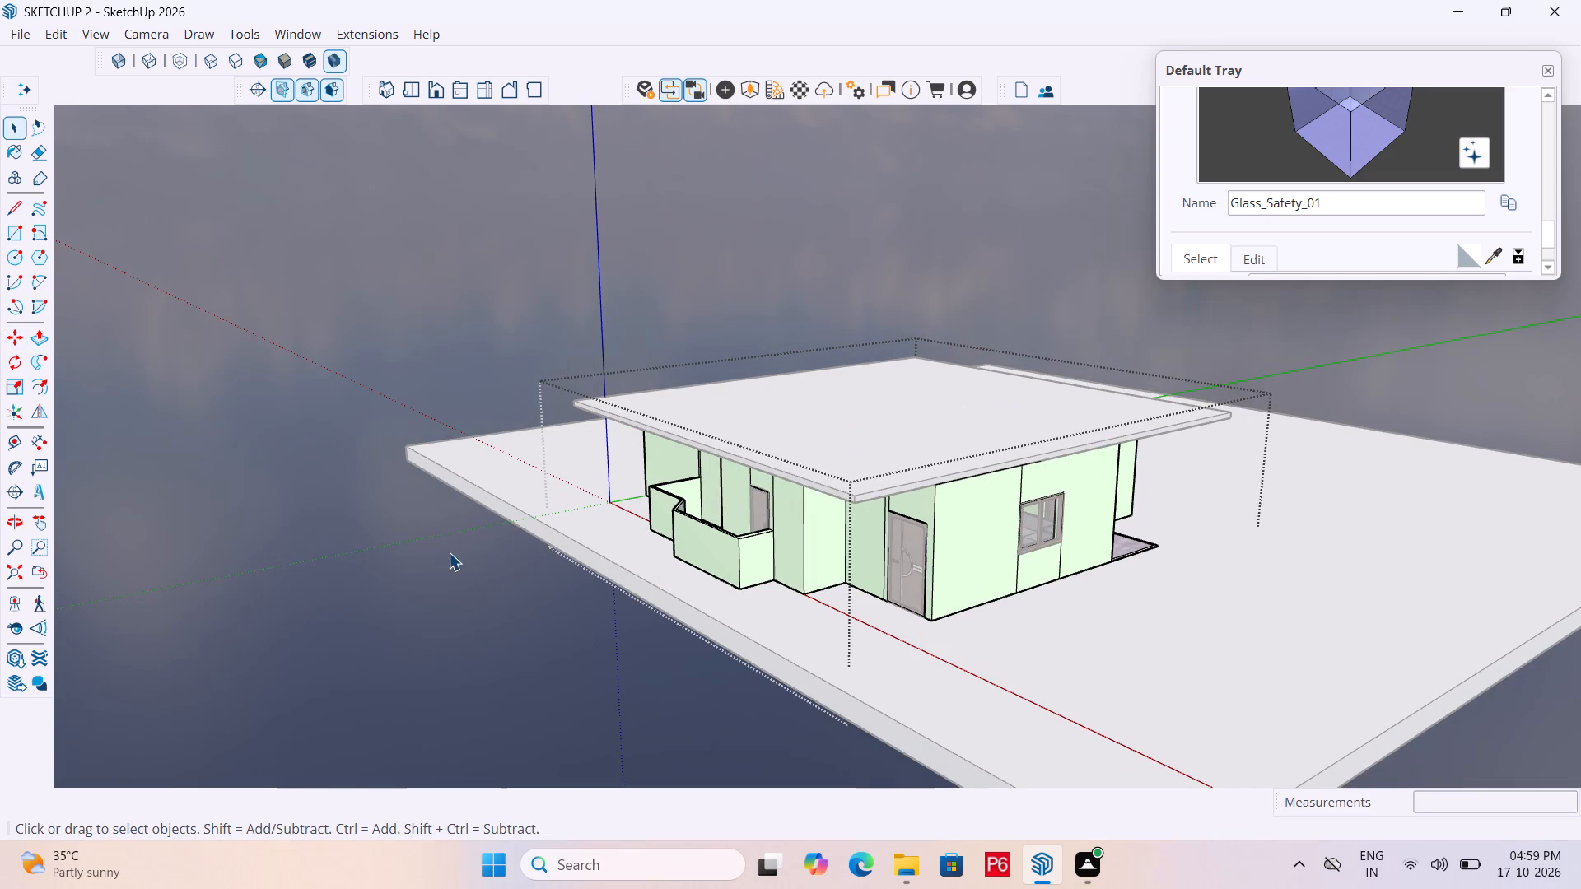
pyautogui.doubleClick(449, 552)
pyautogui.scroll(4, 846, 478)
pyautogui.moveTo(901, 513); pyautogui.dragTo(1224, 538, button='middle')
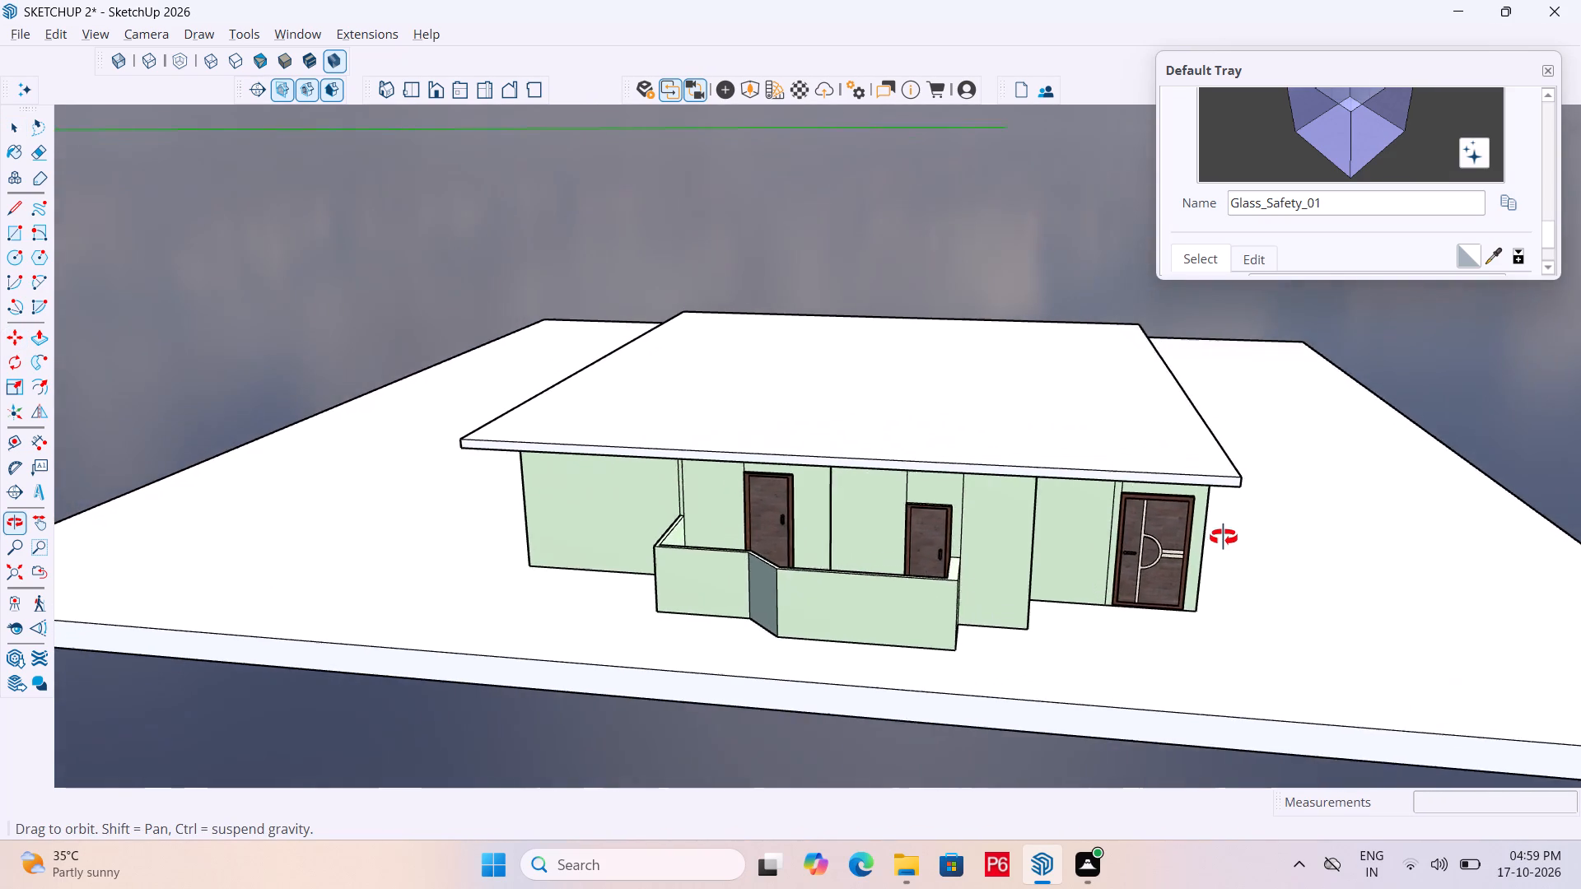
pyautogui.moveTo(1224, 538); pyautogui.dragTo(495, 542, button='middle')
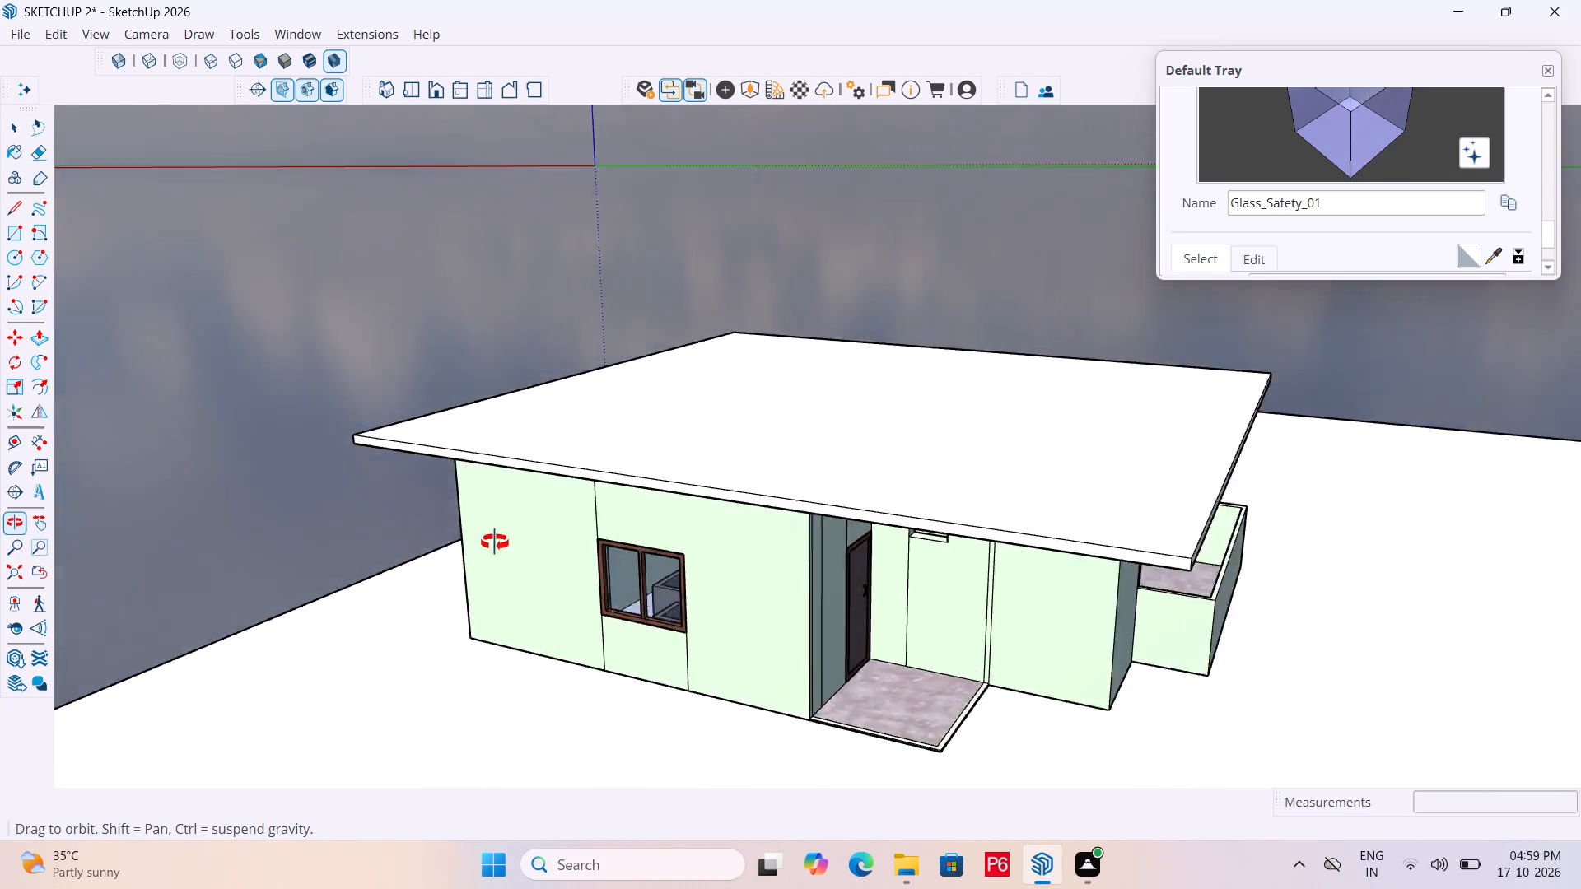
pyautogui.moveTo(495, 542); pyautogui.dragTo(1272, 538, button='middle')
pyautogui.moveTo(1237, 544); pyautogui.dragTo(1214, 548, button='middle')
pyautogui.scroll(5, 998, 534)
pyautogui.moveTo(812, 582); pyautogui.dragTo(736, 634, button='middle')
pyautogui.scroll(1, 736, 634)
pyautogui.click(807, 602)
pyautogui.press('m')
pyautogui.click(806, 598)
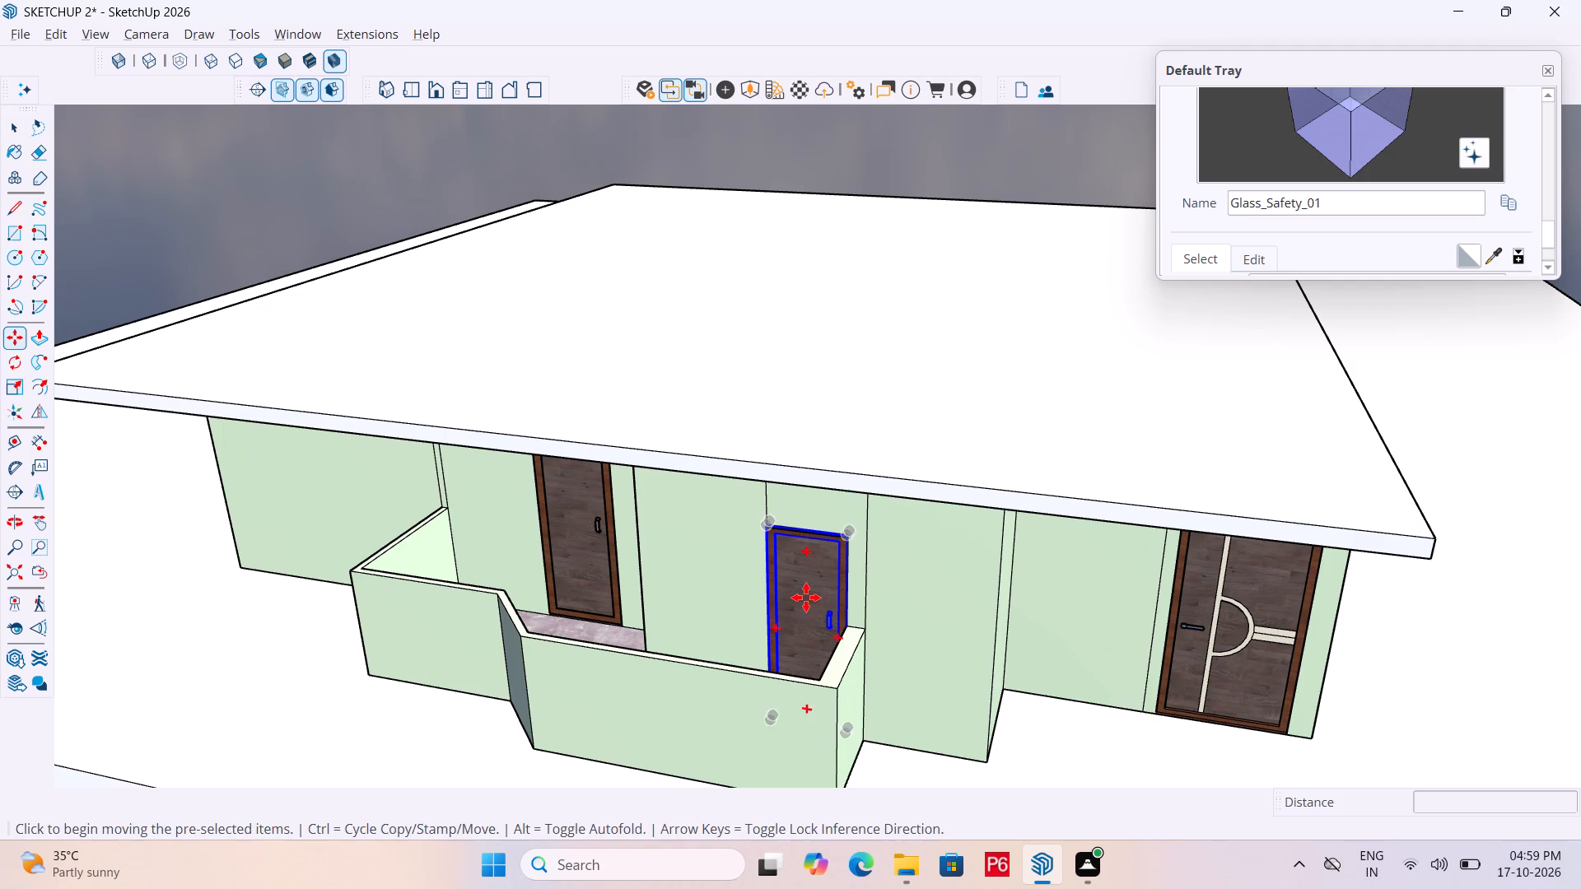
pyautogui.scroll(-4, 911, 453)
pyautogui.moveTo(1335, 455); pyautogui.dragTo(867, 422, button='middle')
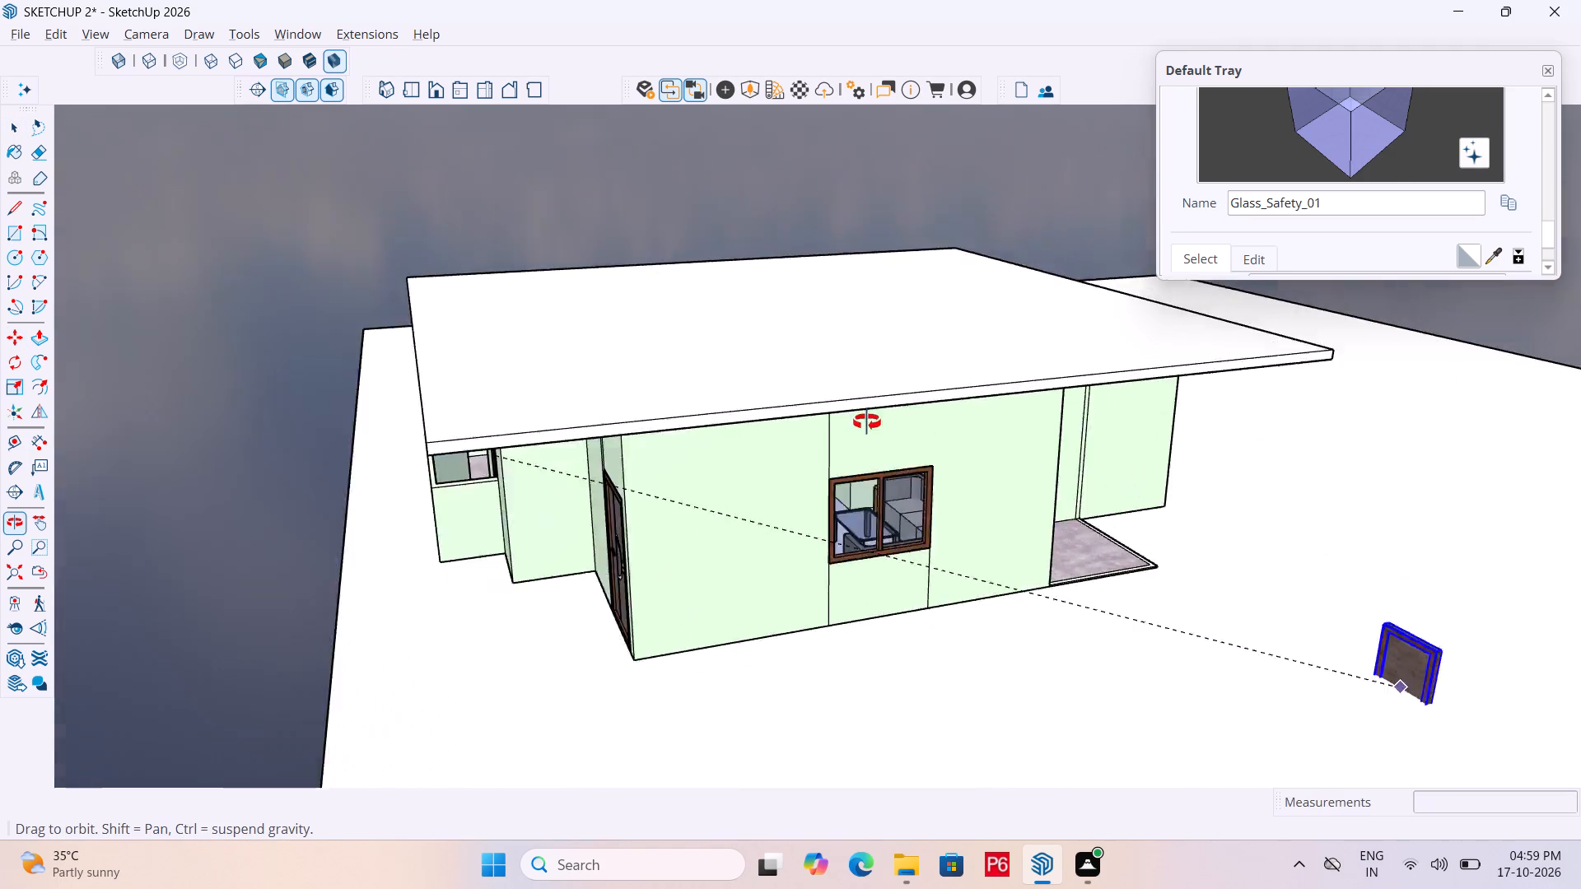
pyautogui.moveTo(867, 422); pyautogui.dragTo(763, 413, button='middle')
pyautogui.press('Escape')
# Copy the dark wooden door from the small corner porch to the parapet wall below the two framed windows.
pyautogui.moveTo(1129, 462); pyautogui.dragTo(851, 464, button='middle')
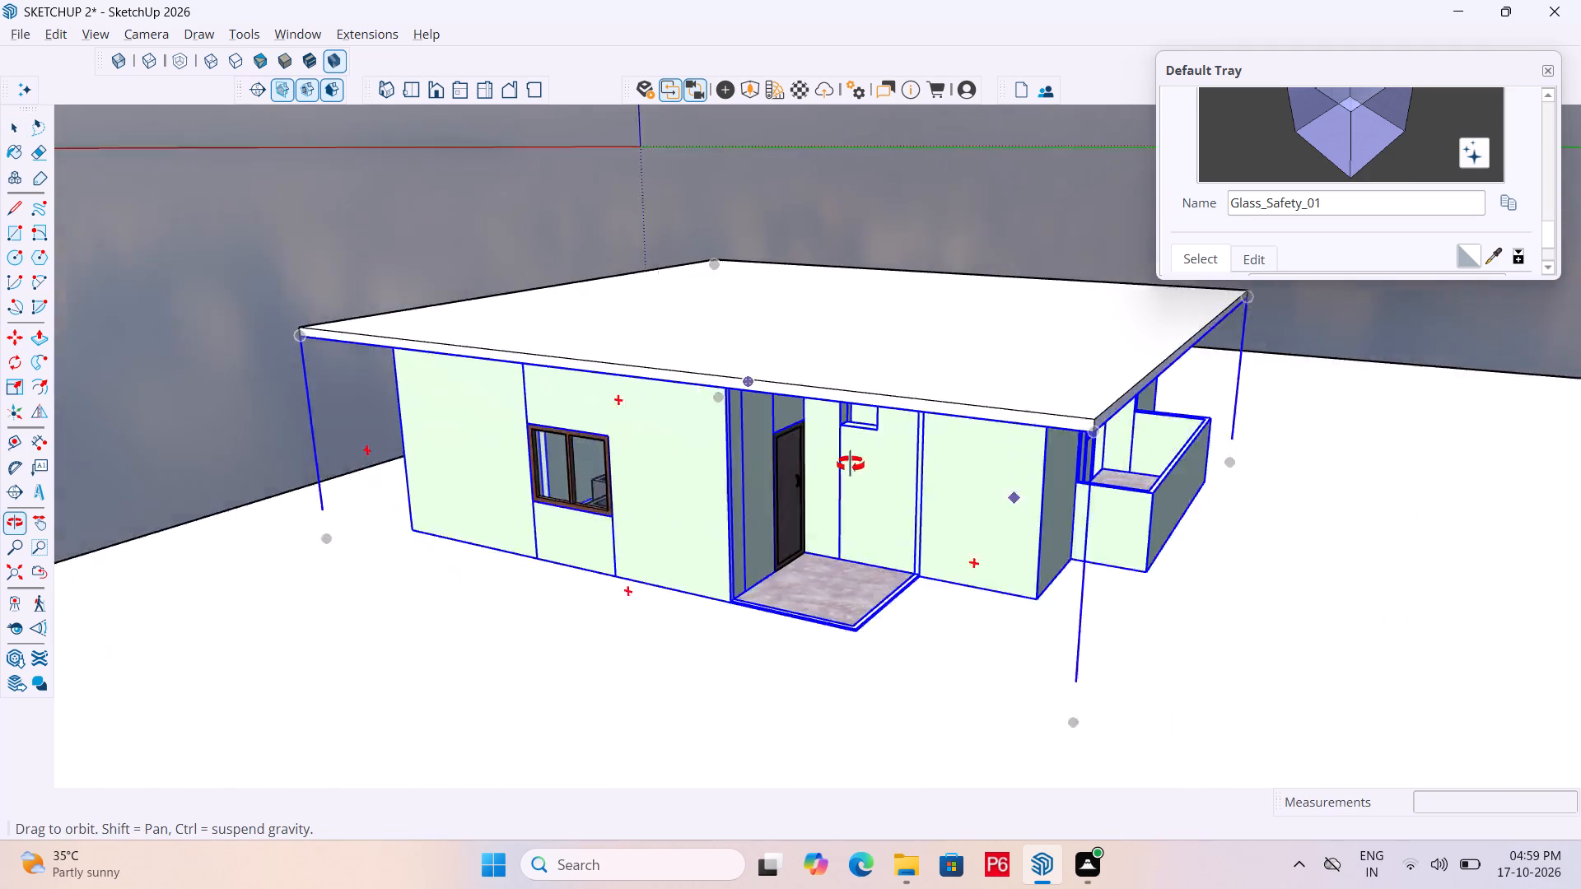
pyautogui.moveTo(851, 464); pyautogui.dragTo(689, 472, button='middle')
pyautogui.scroll(3, 689, 472)
pyautogui.press('space')
pyautogui.click(653, 496)
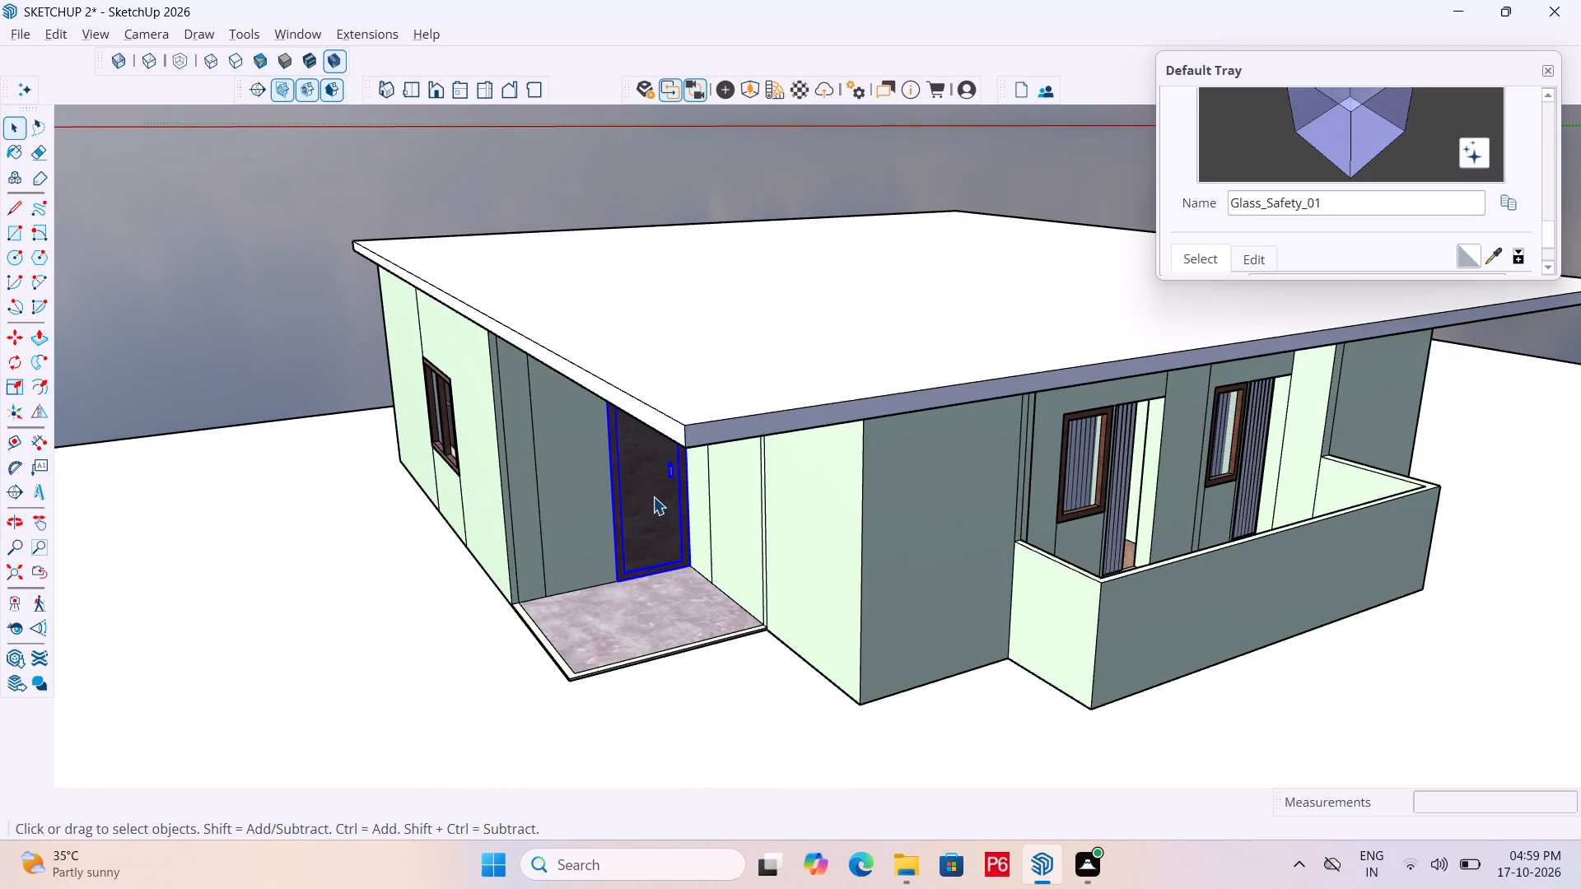
pyautogui.press('m')
pyautogui.click(655, 493)
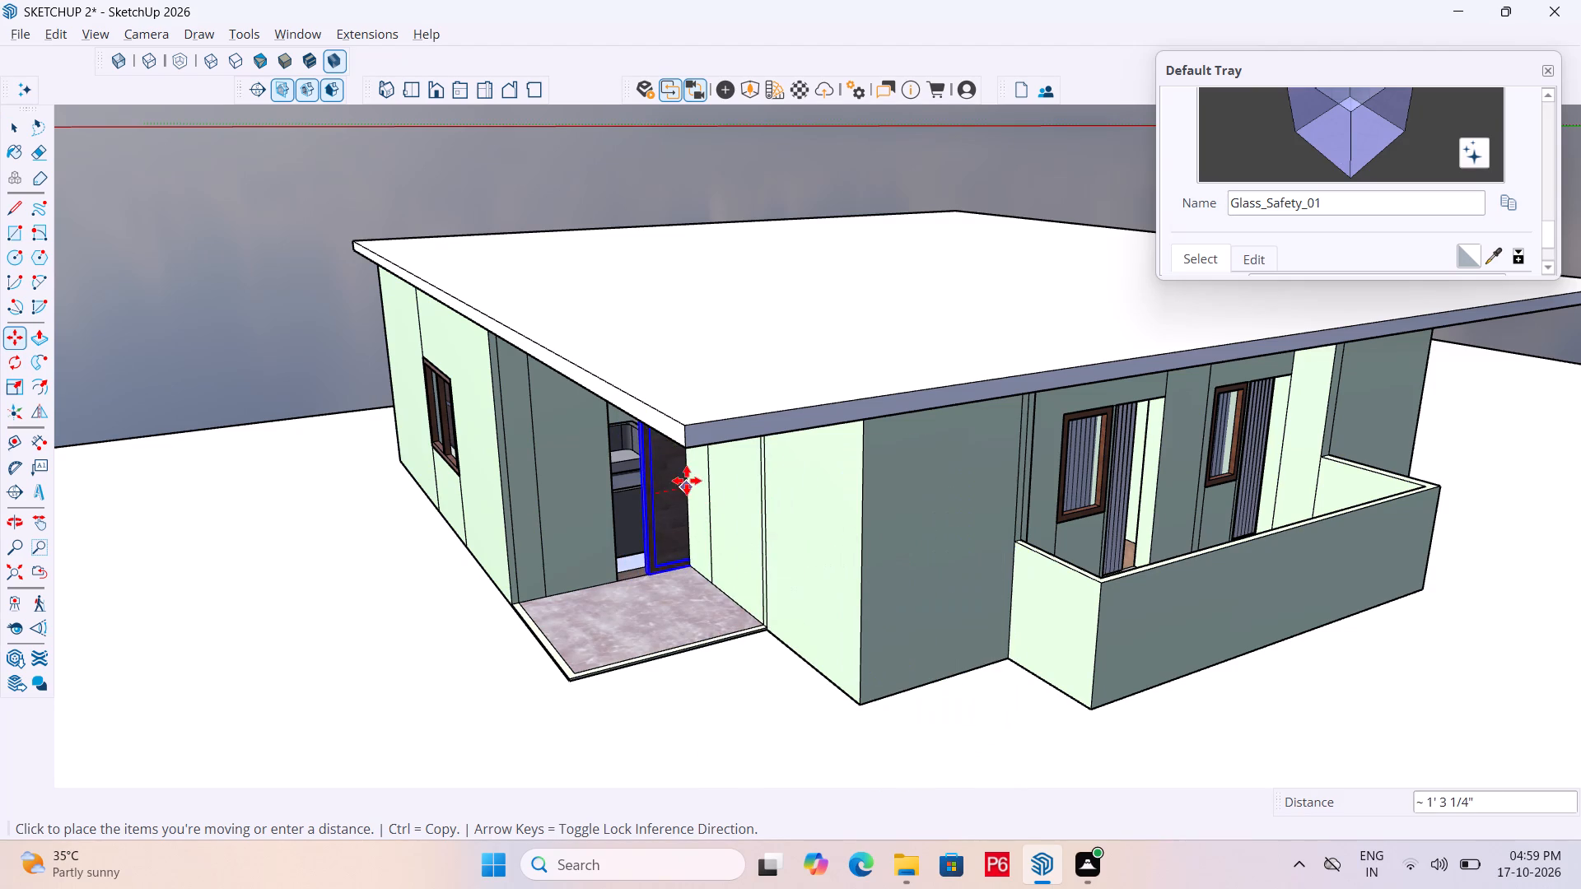
pyautogui.moveTo(1168, 517); pyautogui.dragTo(733, 516, button='middle')
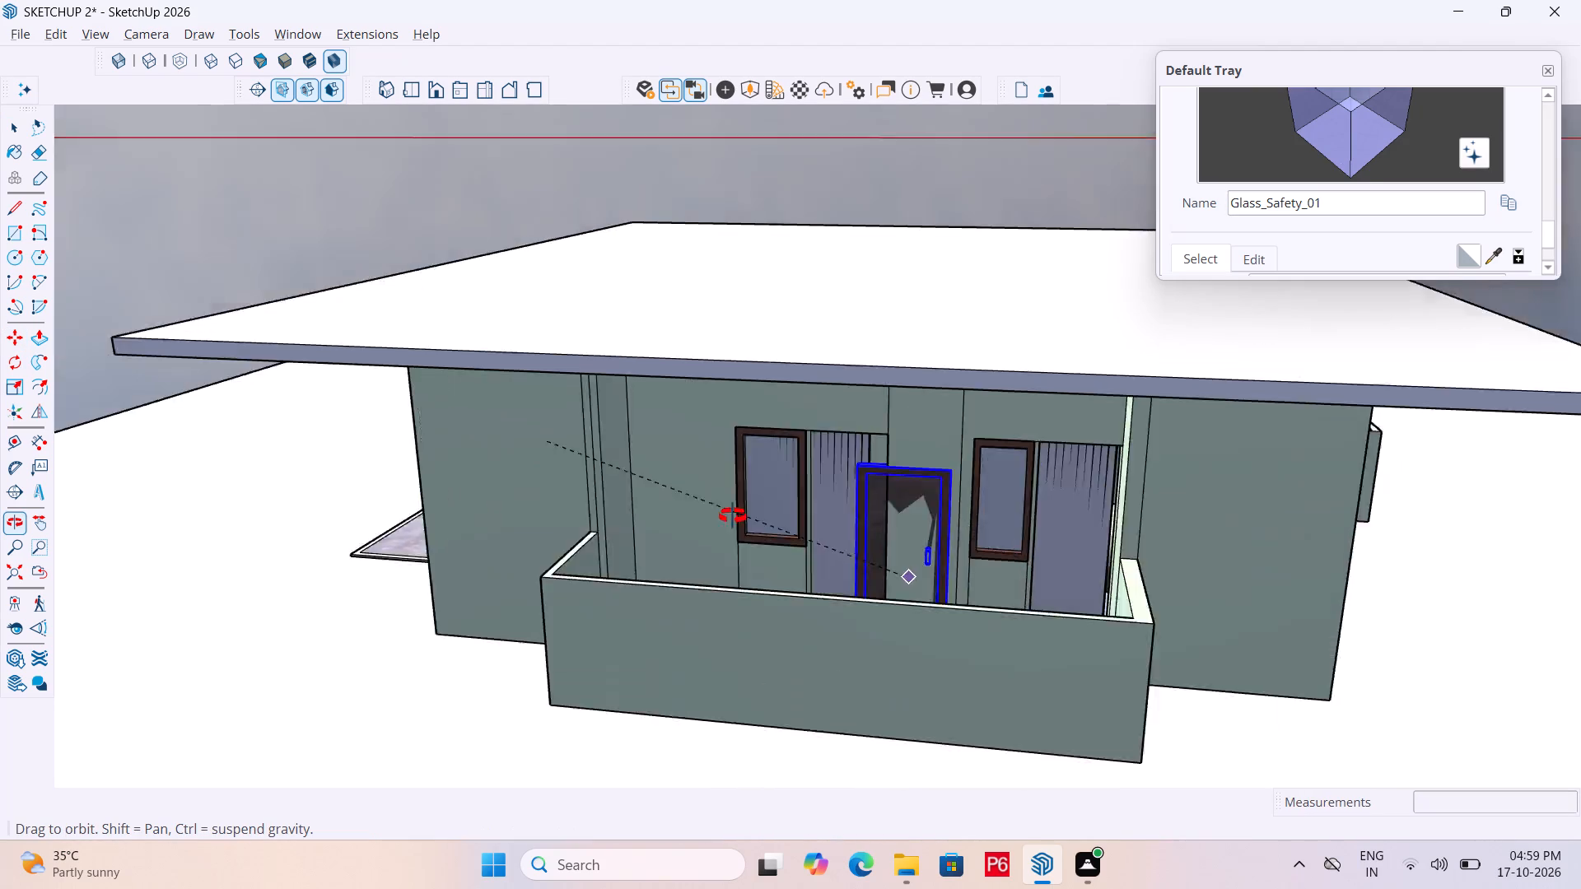
pyautogui.moveTo(733, 516); pyautogui.dragTo(926, 529, button='middle')
pyautogui.scroll(2, 860, 497)
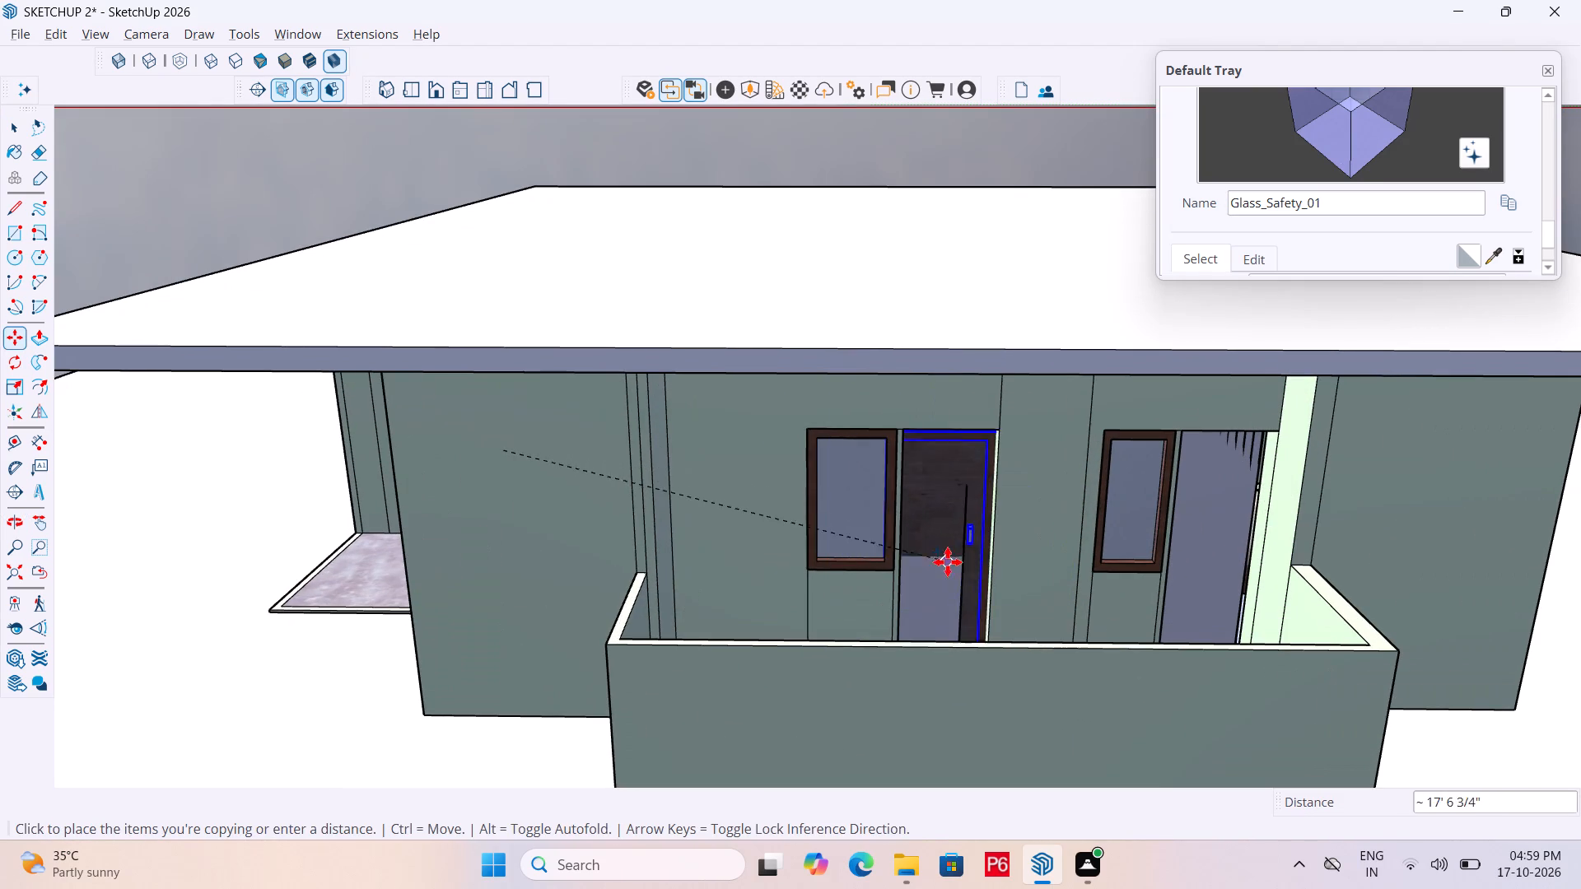
pyautogui.scroll(-3, 800, 608)
pyautogui.moveTo(768, 527); pyautogui.dragTo(730, 430, button='middle')
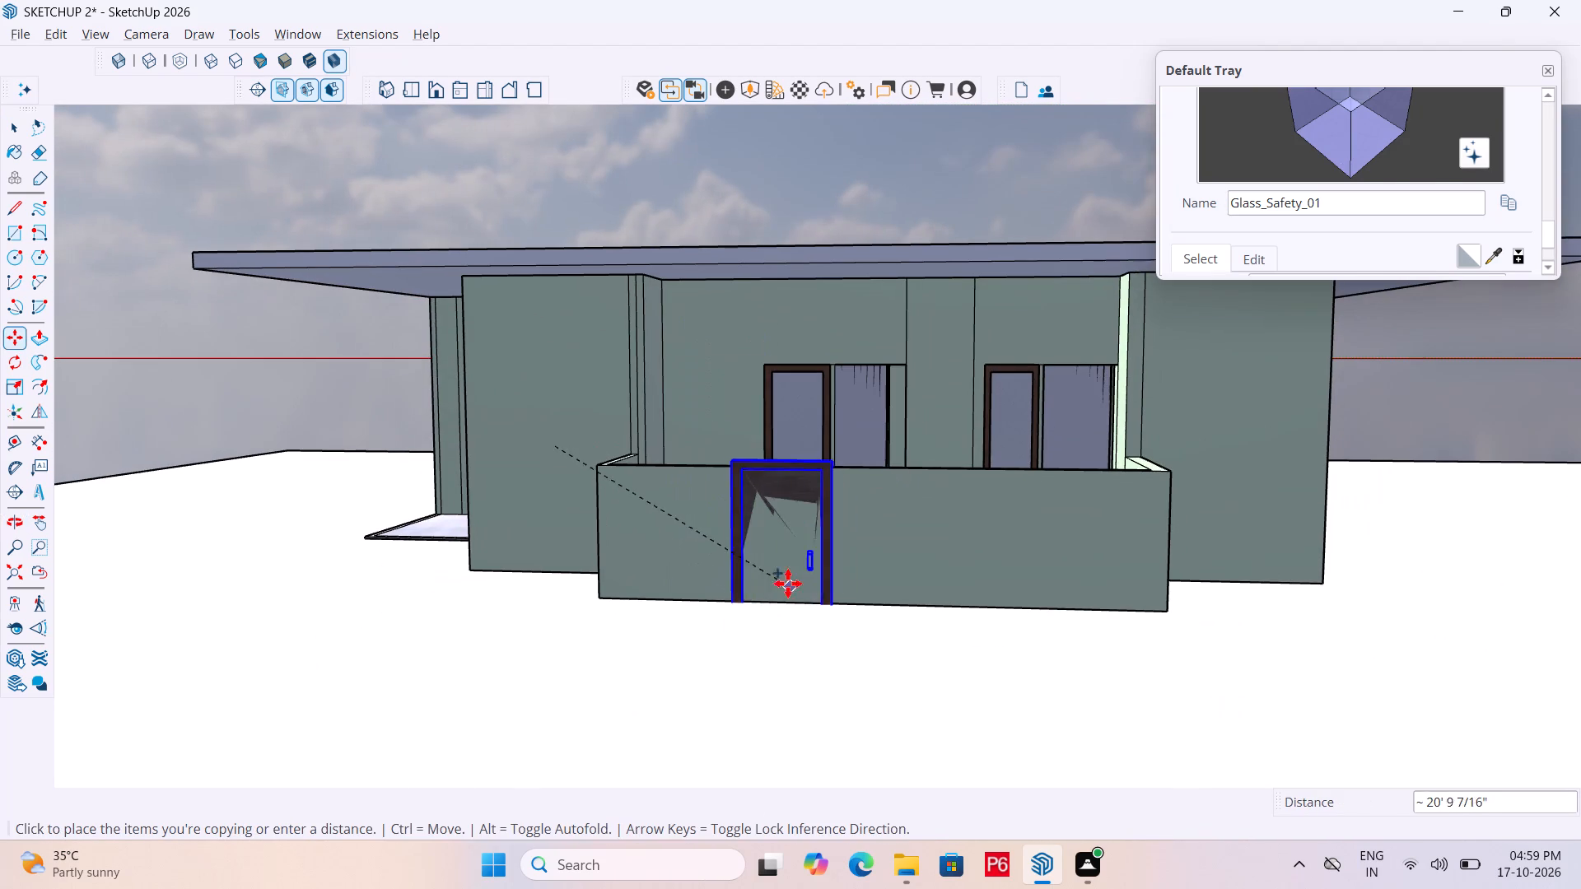
pyautogui.click(778, 463)
pyautogui.press('space')
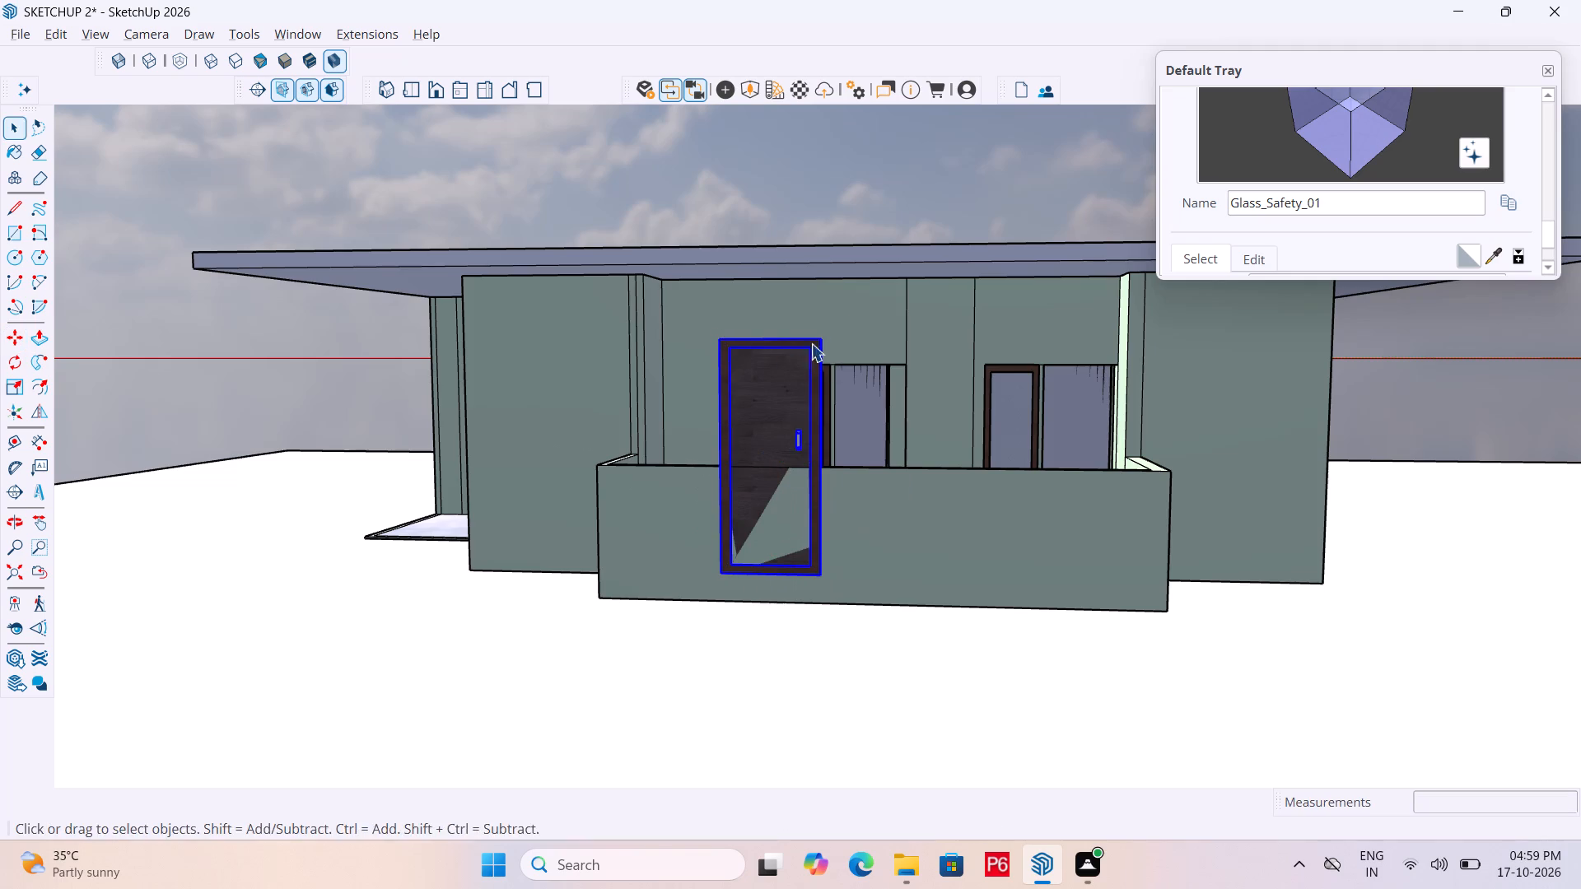
# Move the door copy by its bottom corner about 6' 9 7/16" into the door opening beside the first framed window.
pyautogui.moveTo(767, 354); pyautogui.dragTo(577, 410, button='middle')
pyautogui.scroll(6, 642, 678)
pyautogui.scroll(17, 497, 552)
pyautogui.press('m')
pyautogui.scroll(6, 552, 570)
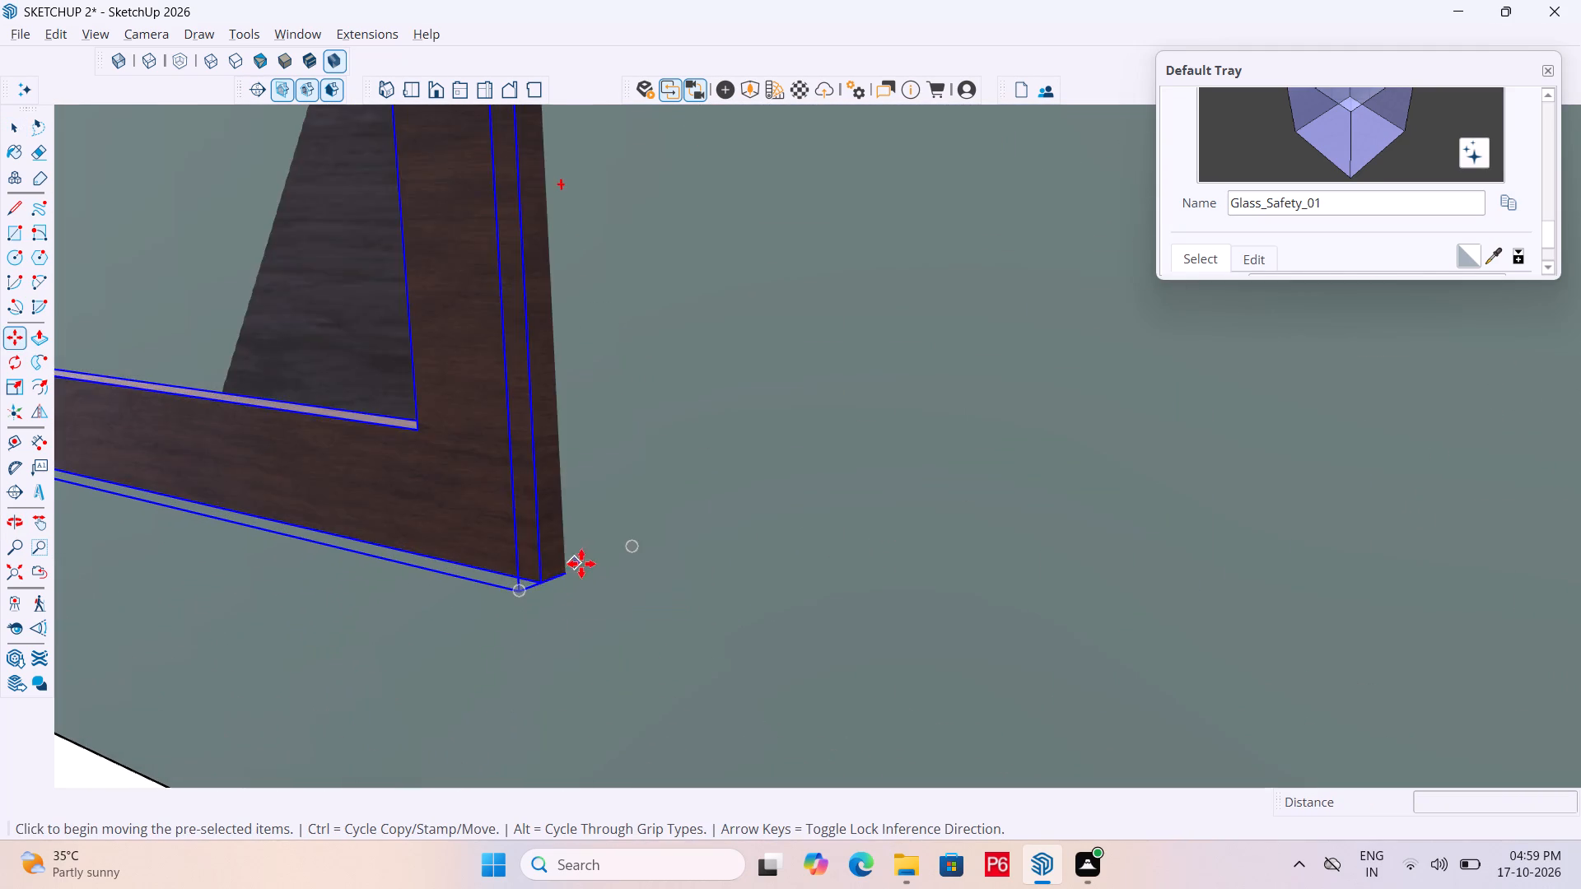
pyautogui.click(543, 581)
pyautogui.scroll(-7, 650, 426)
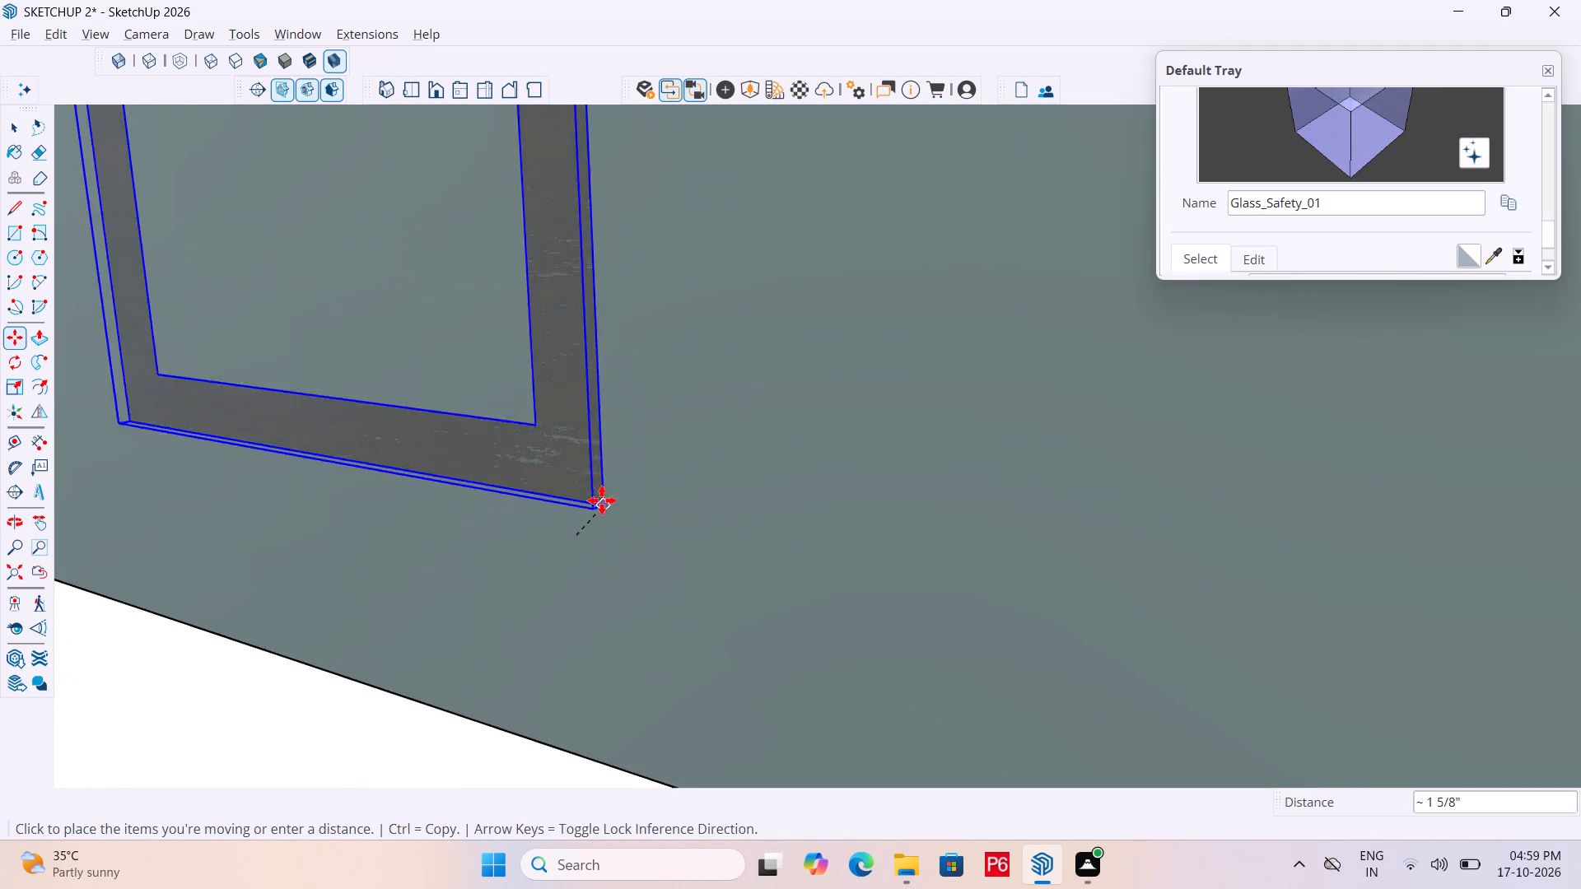
pyautogui.scroll(-14, 669, 504)
pyautogui.scroll(-11, 691, 523)
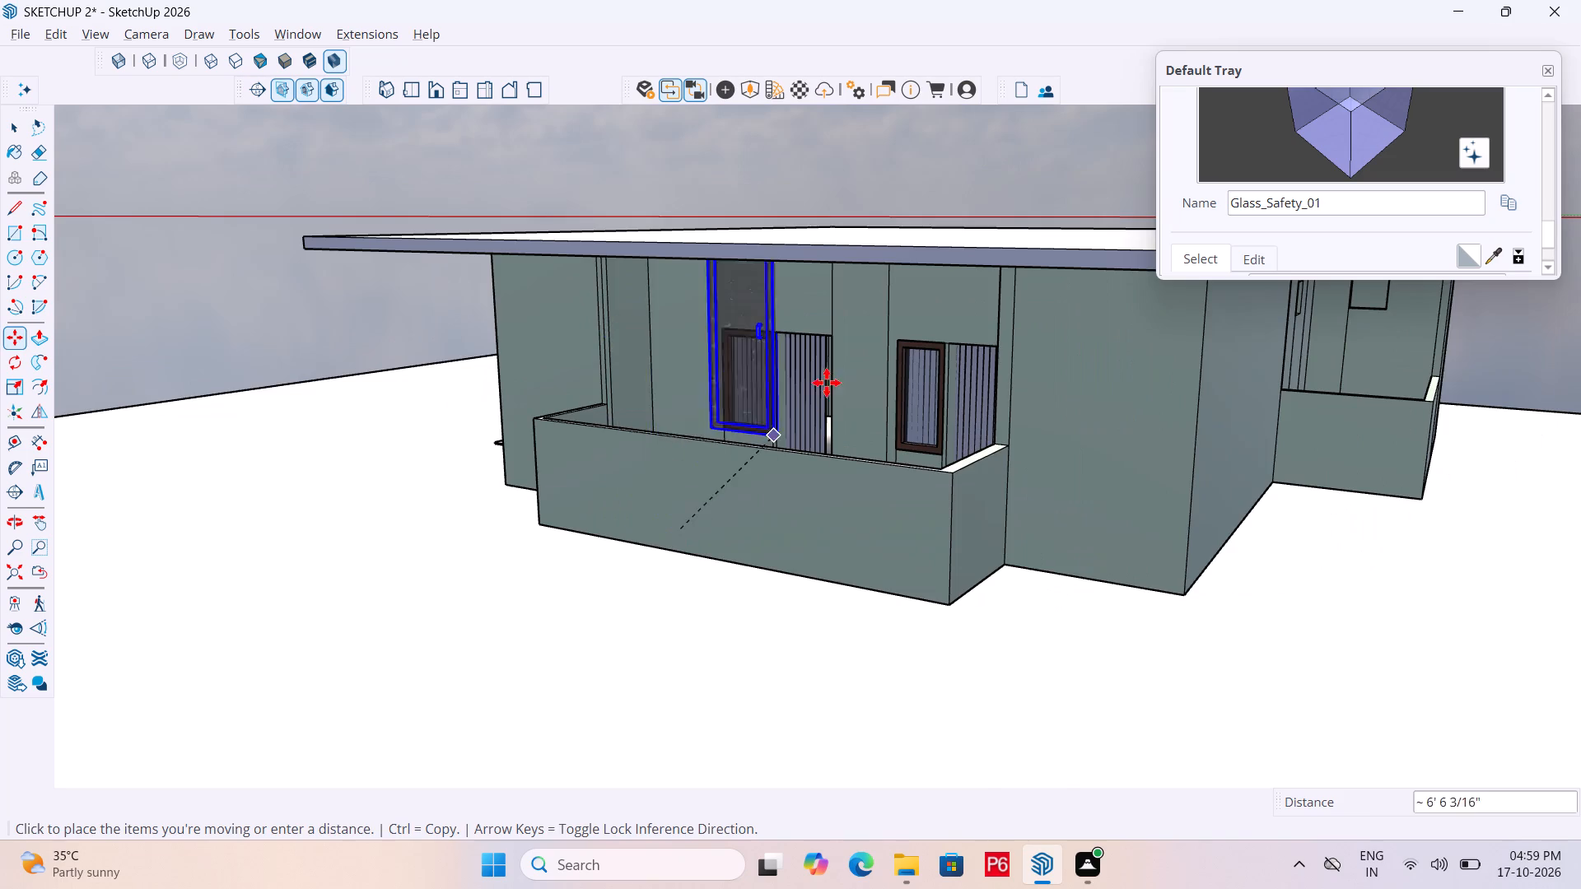
pyautogui.moveTo(827, 383); pyautogui.dragTo(907, 509, button='middle')
pyautogui.scroll(4, 948, 551)
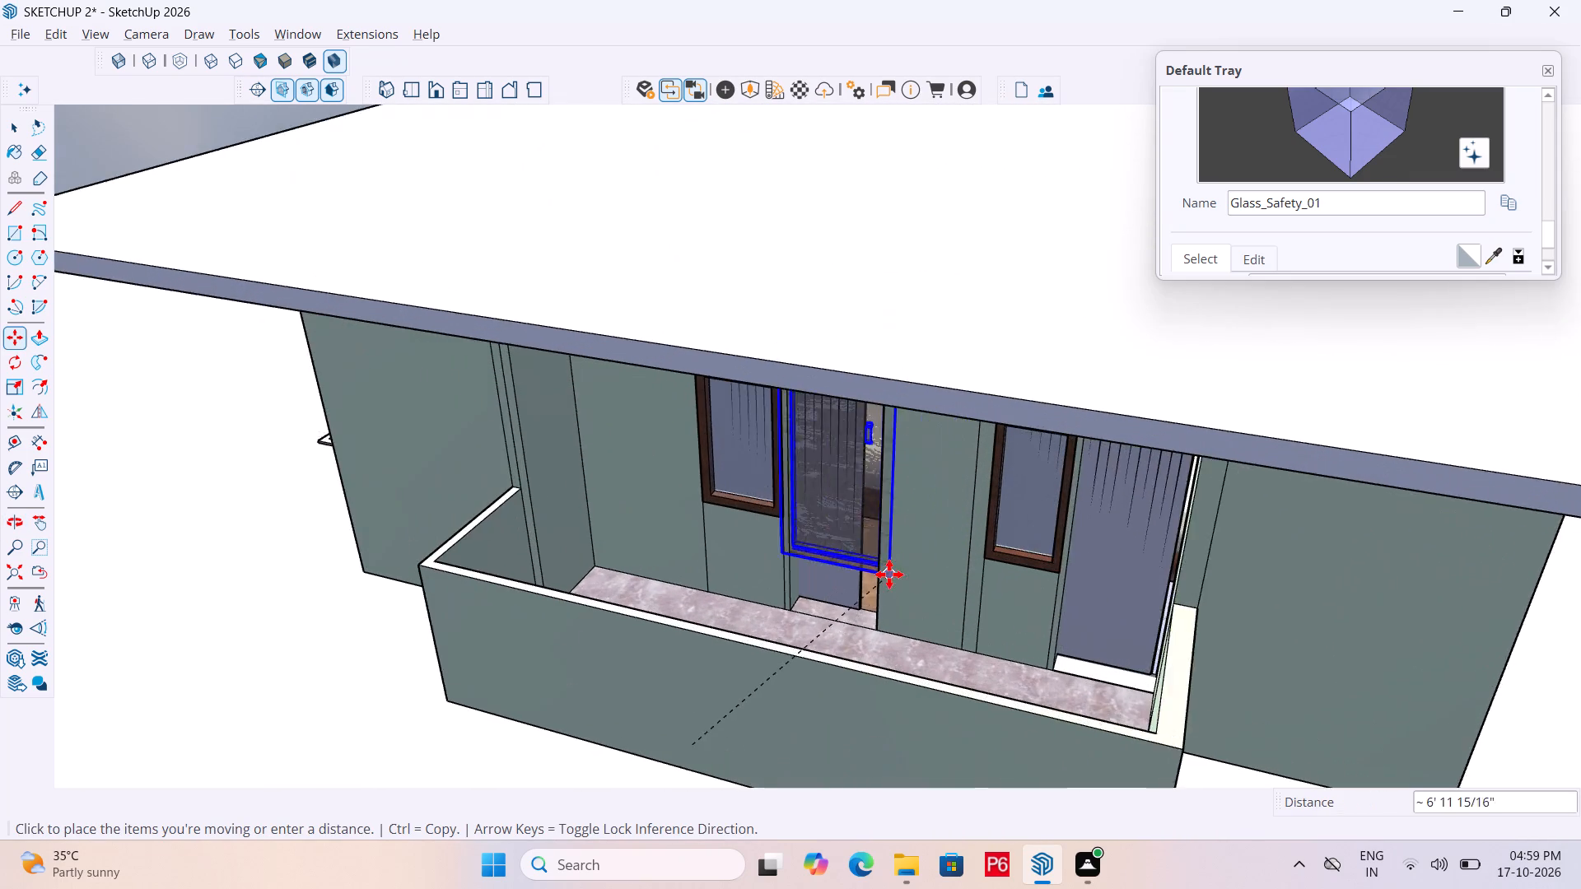
pyautogui.scroll(10, 889, 575)
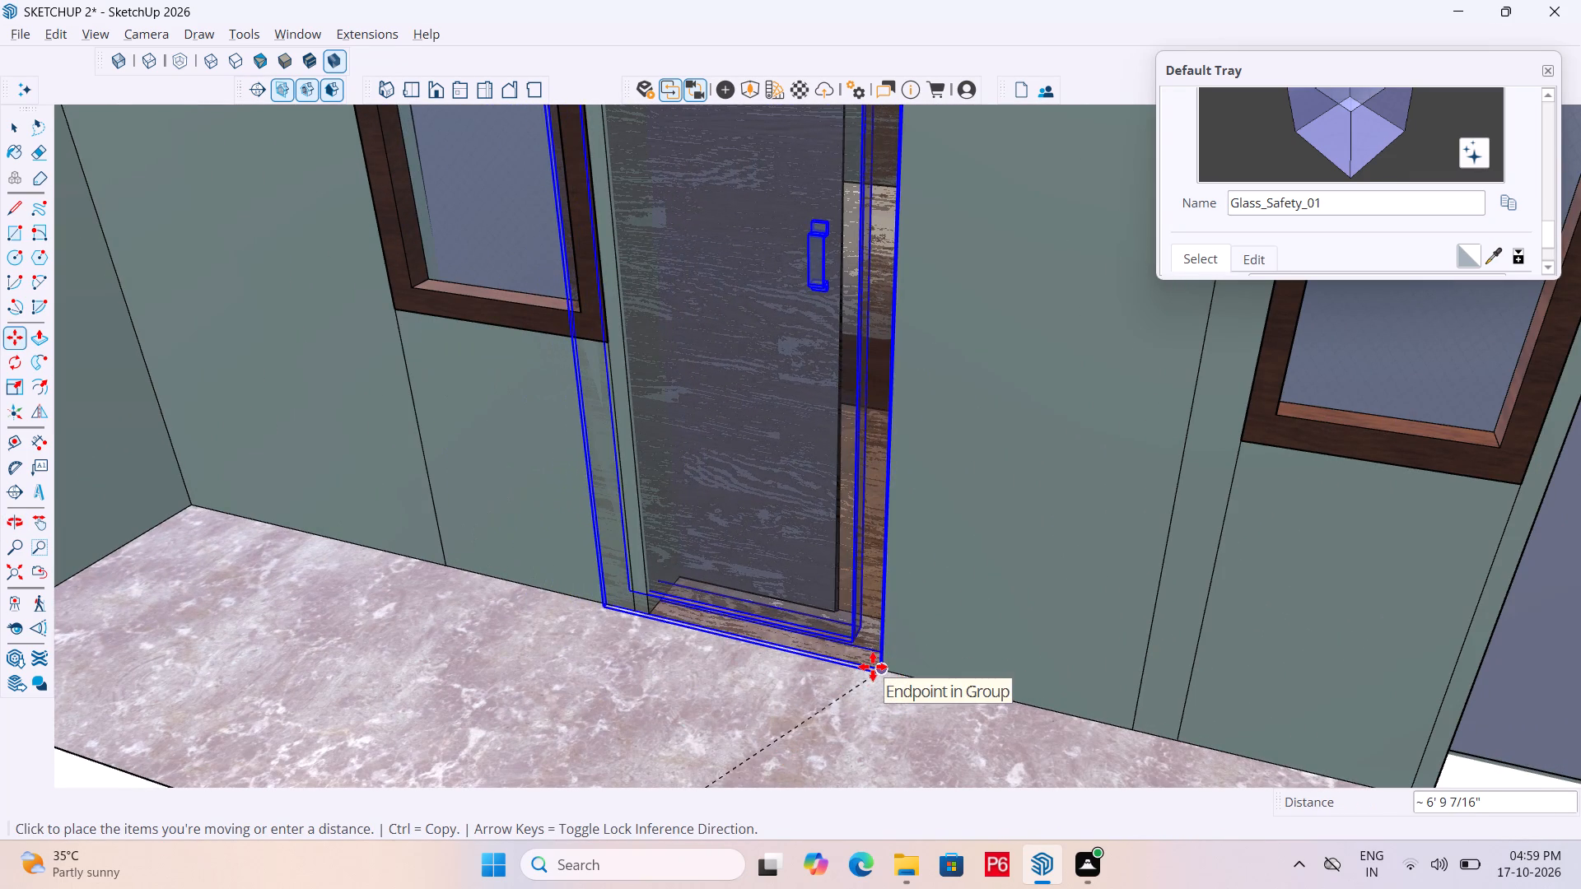
pyautogui.click(873, 667)
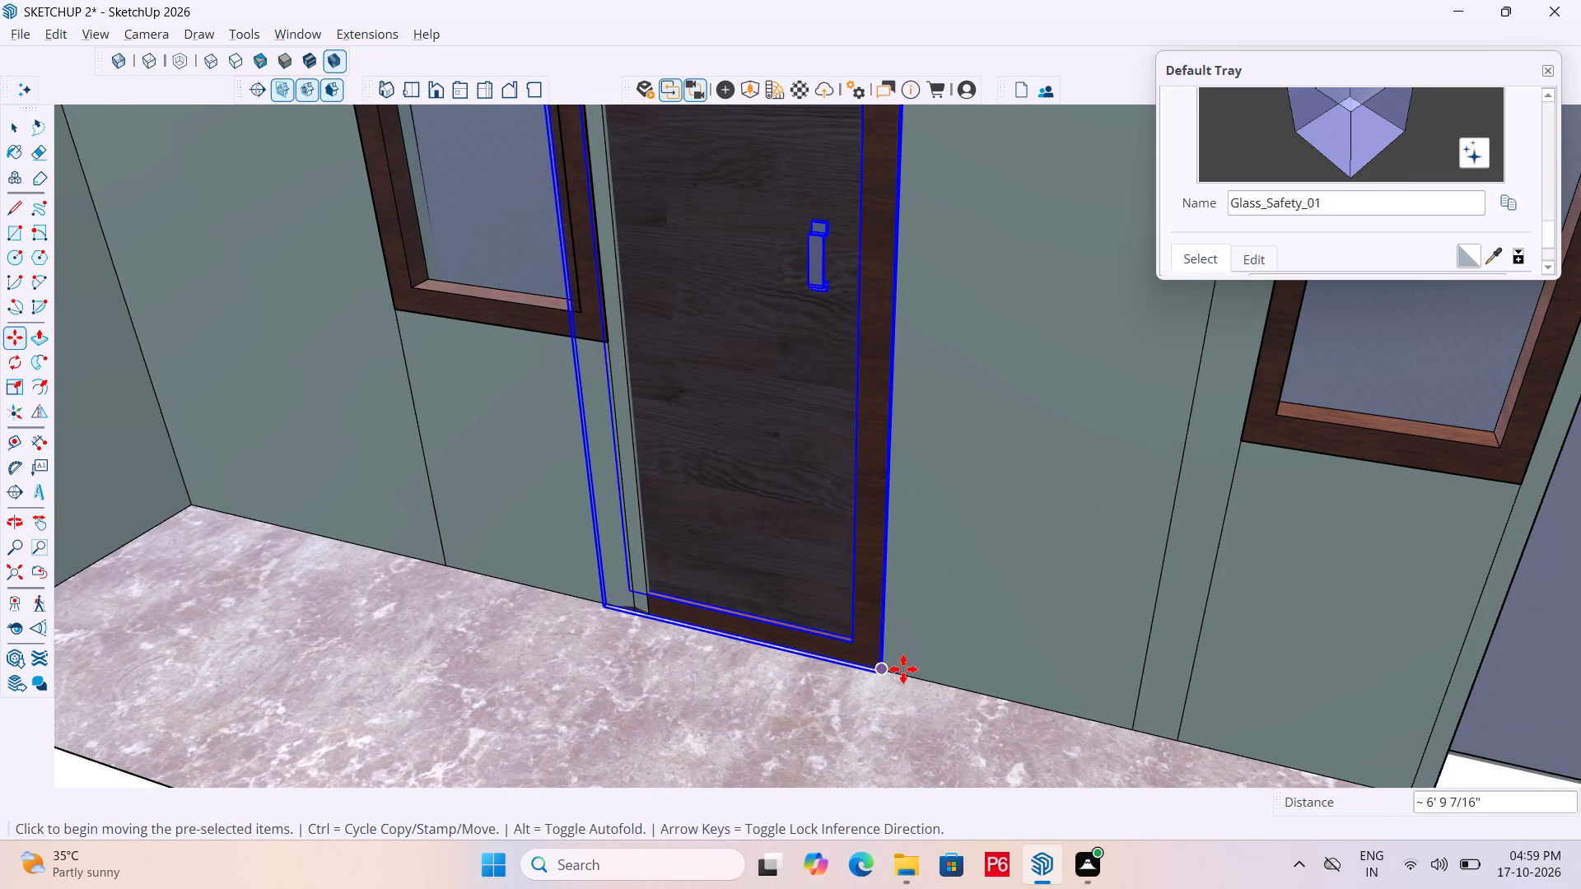
# Copy the dark wooden door by its bottom corner about 7' 2 5/8" into the door opening beside the second framed window.
pyautogui.scroll(12, 904, 668)
pyautogui.scroll(12, 862, 659)
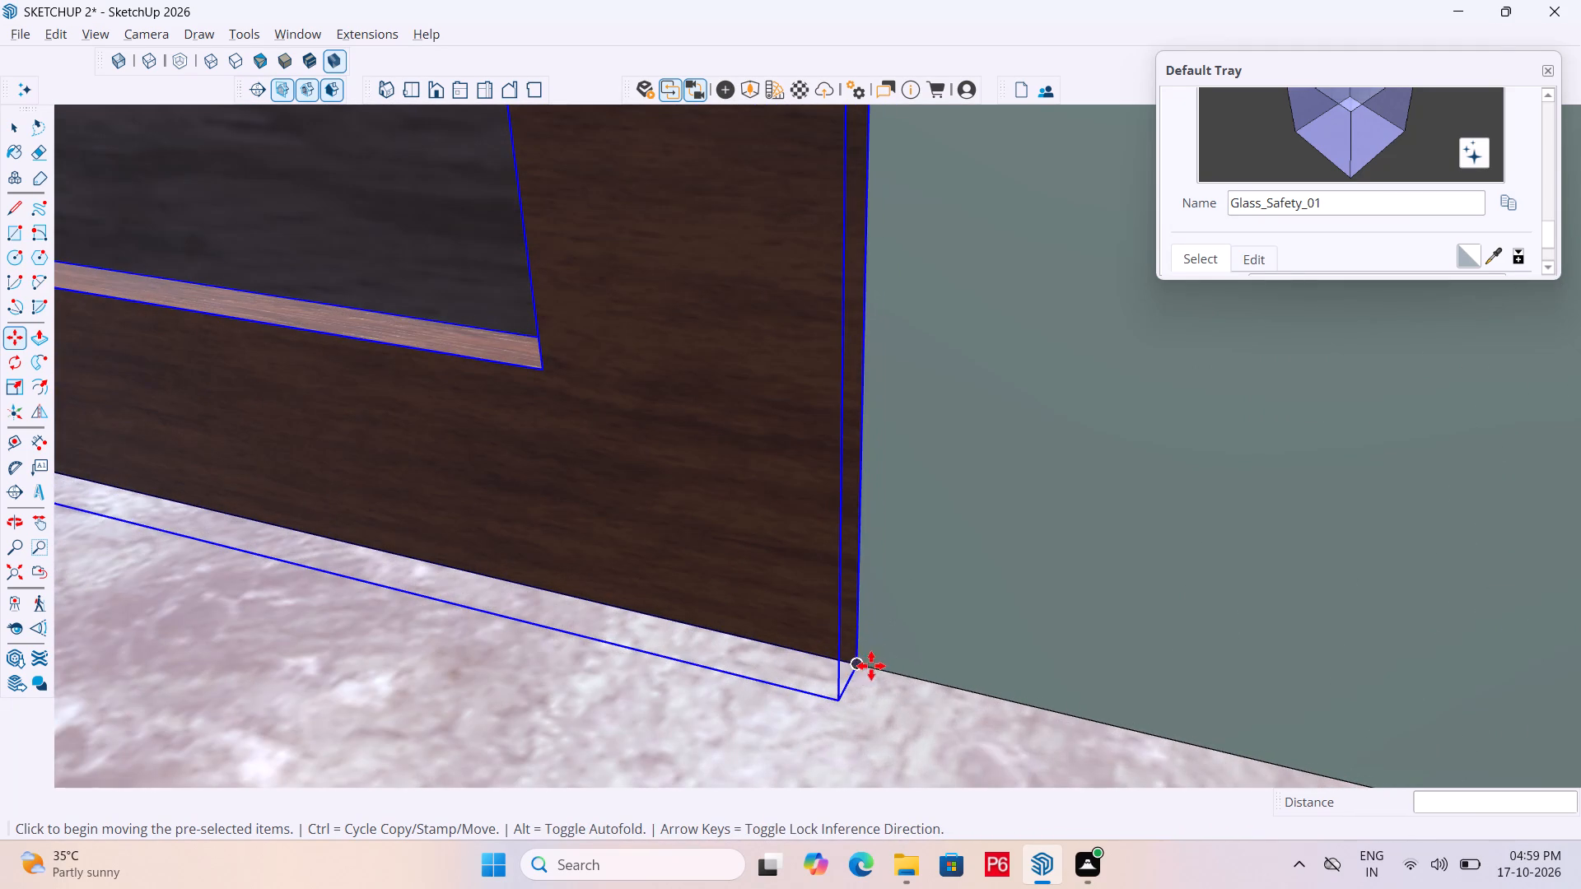
pyautogui.click(860, 661)
pyautogui.scroll(-6, 457, 496)
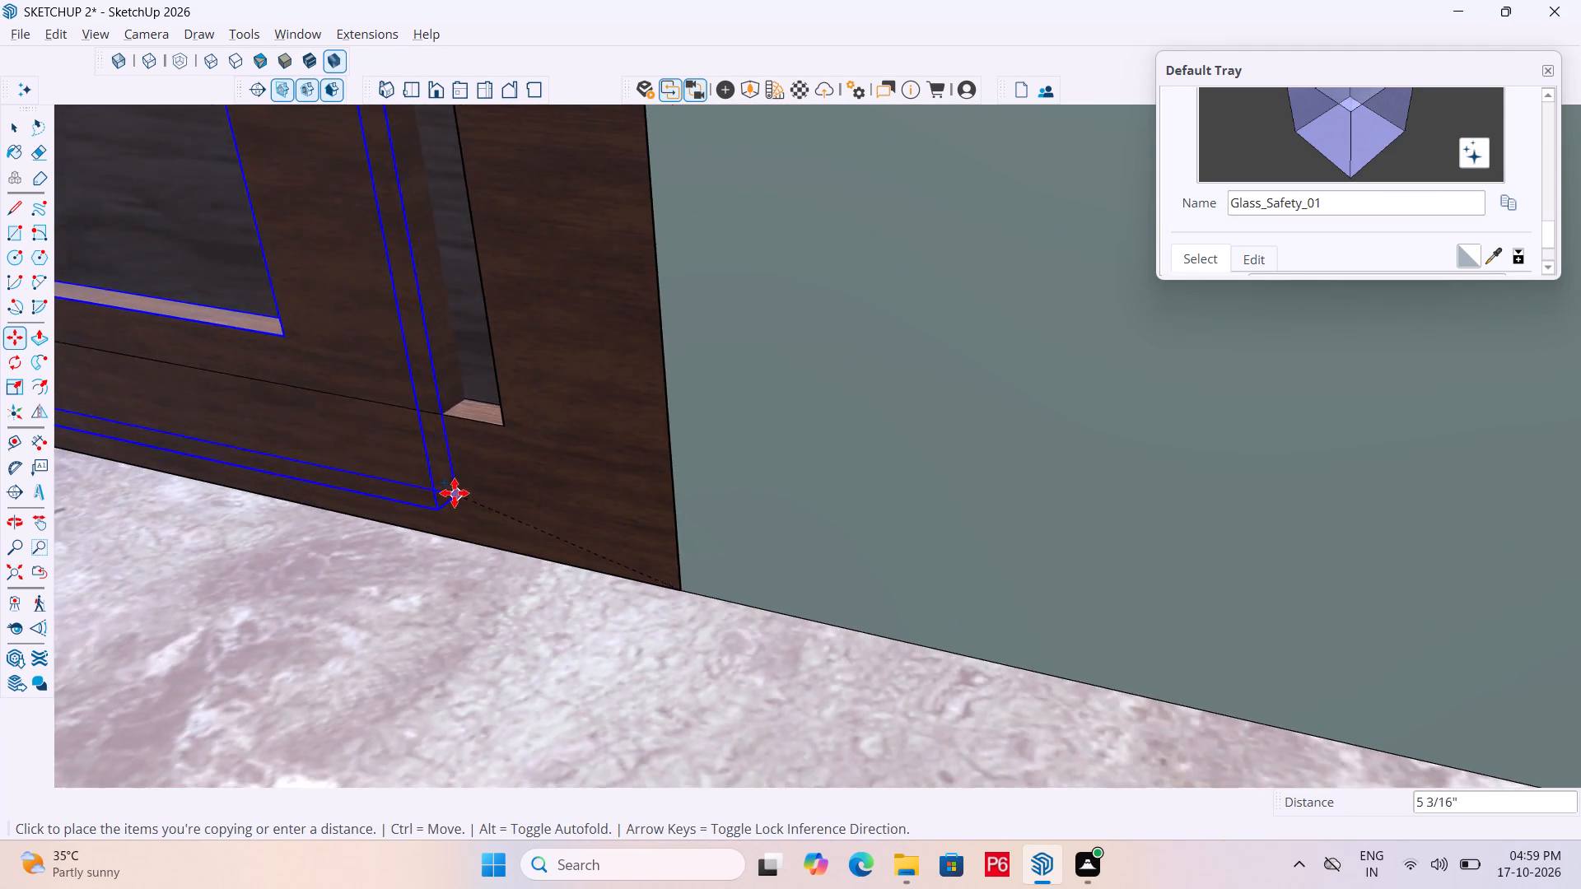
pyautogui.scroll(-13, 553, 495)
pyautogui.scroll(-13, 553, 533)
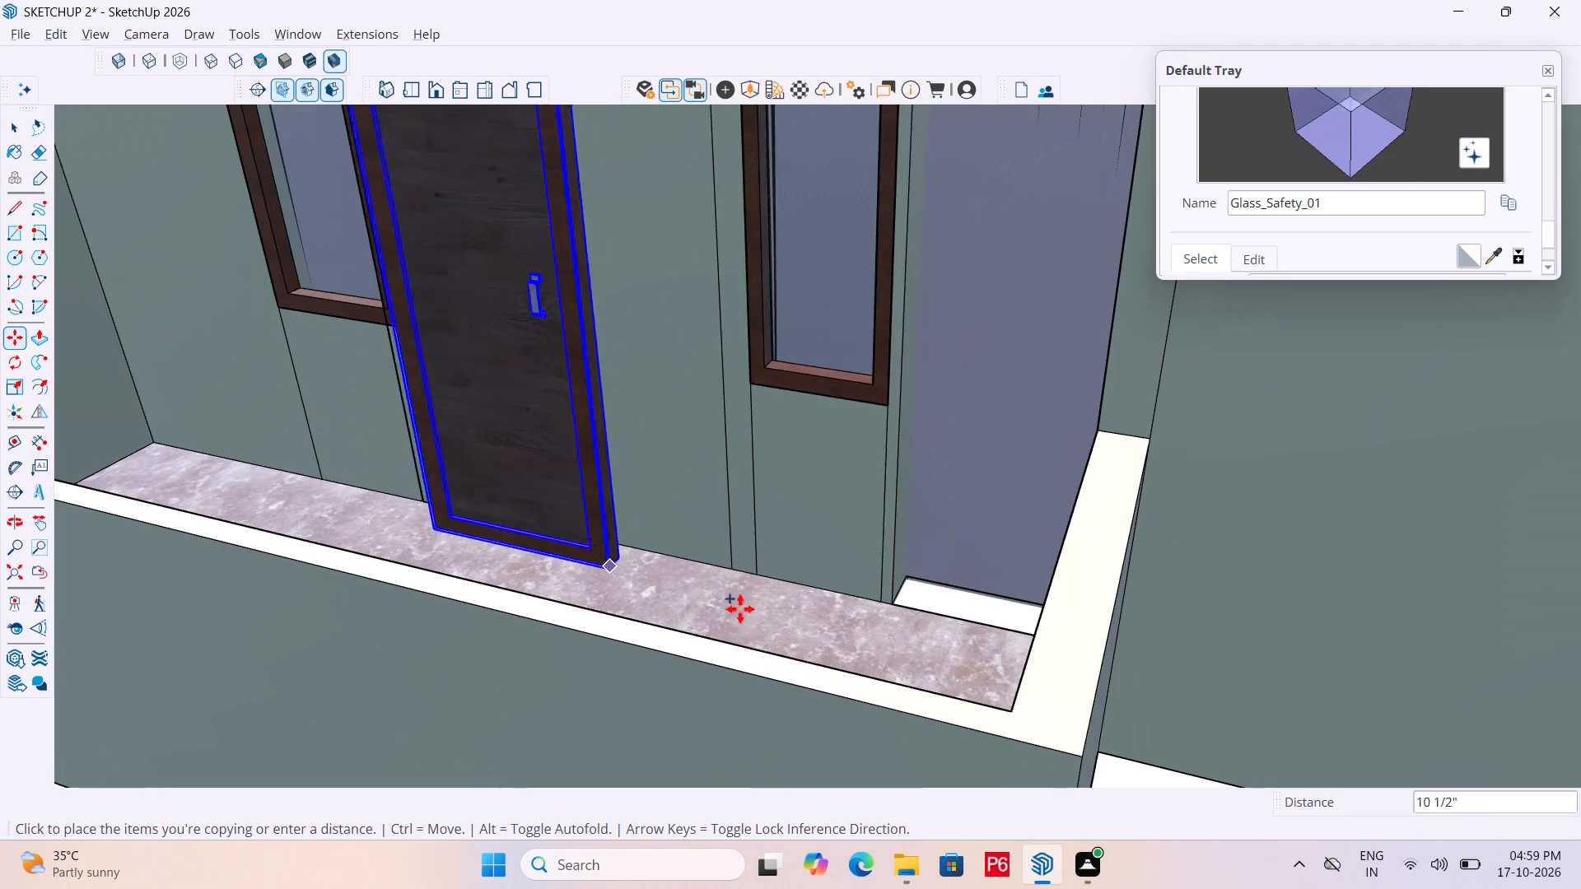
pyautogui.moveTo(834, 687); pyautogui.dragTo(907, 712, button='middle')
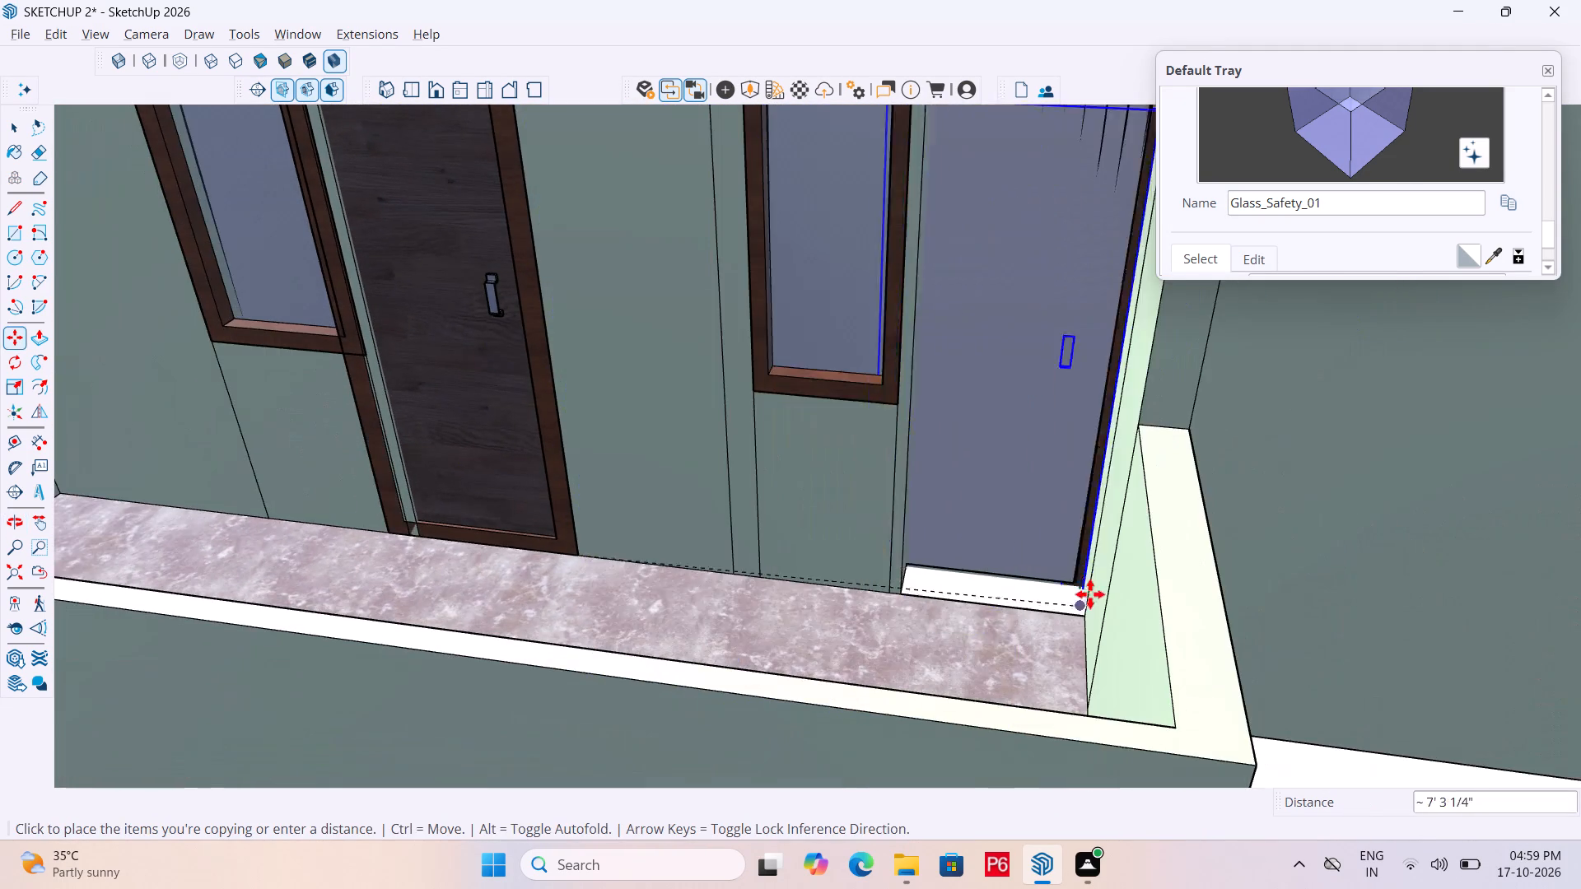
pyautogui.scroll(11, 1082, 589)
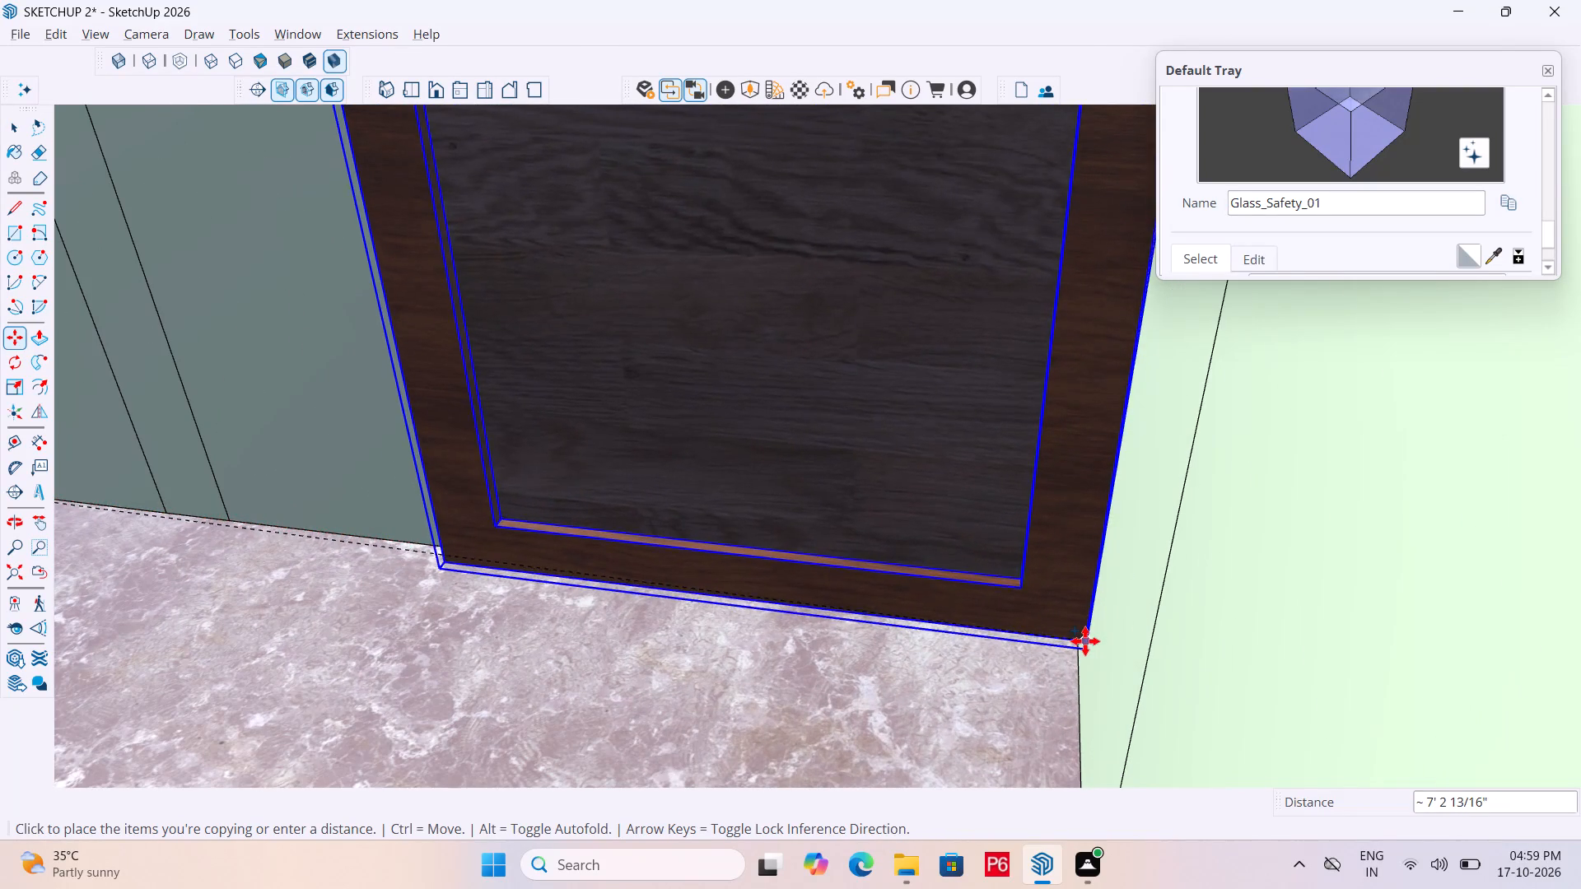
pyautogui.scroll(6, 1085, 640)
pyautogui.click(1070, 615)
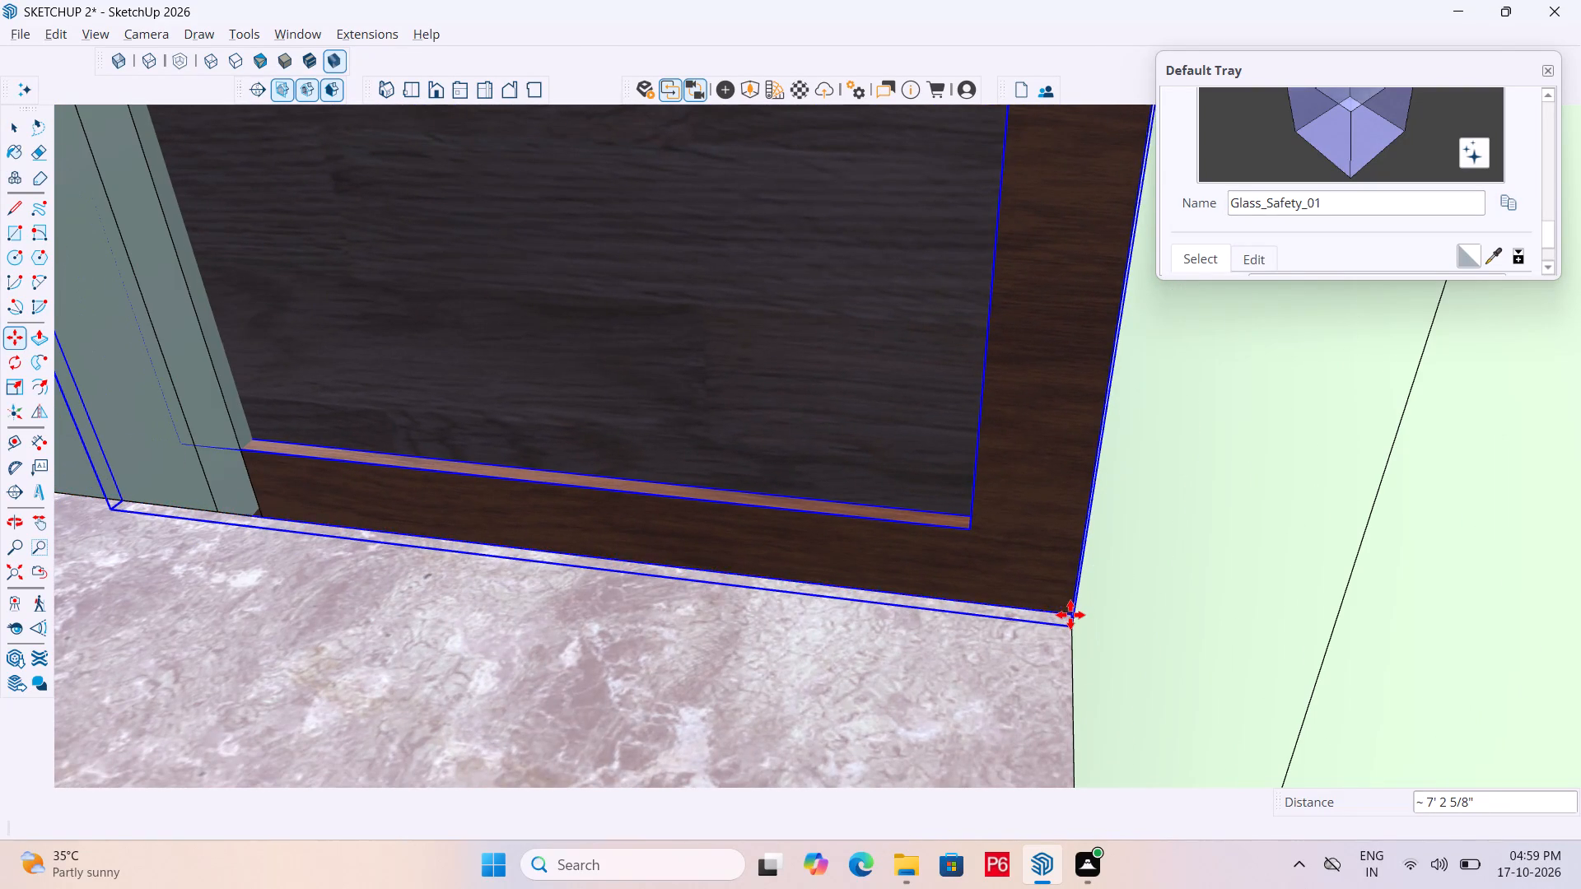
# Scale the second door copy narrower from its window-side edge so it fits between the opening's jambs.
pyautogui.scroll(-5, 1096, 645)
pyautogui.scroll(-11, 829, 677)
pyautogui.moveTo(760, 716); pyautogui.dragTo(710, 732, button='middle')
pyautogui.scroll(-2, 1094, 714)
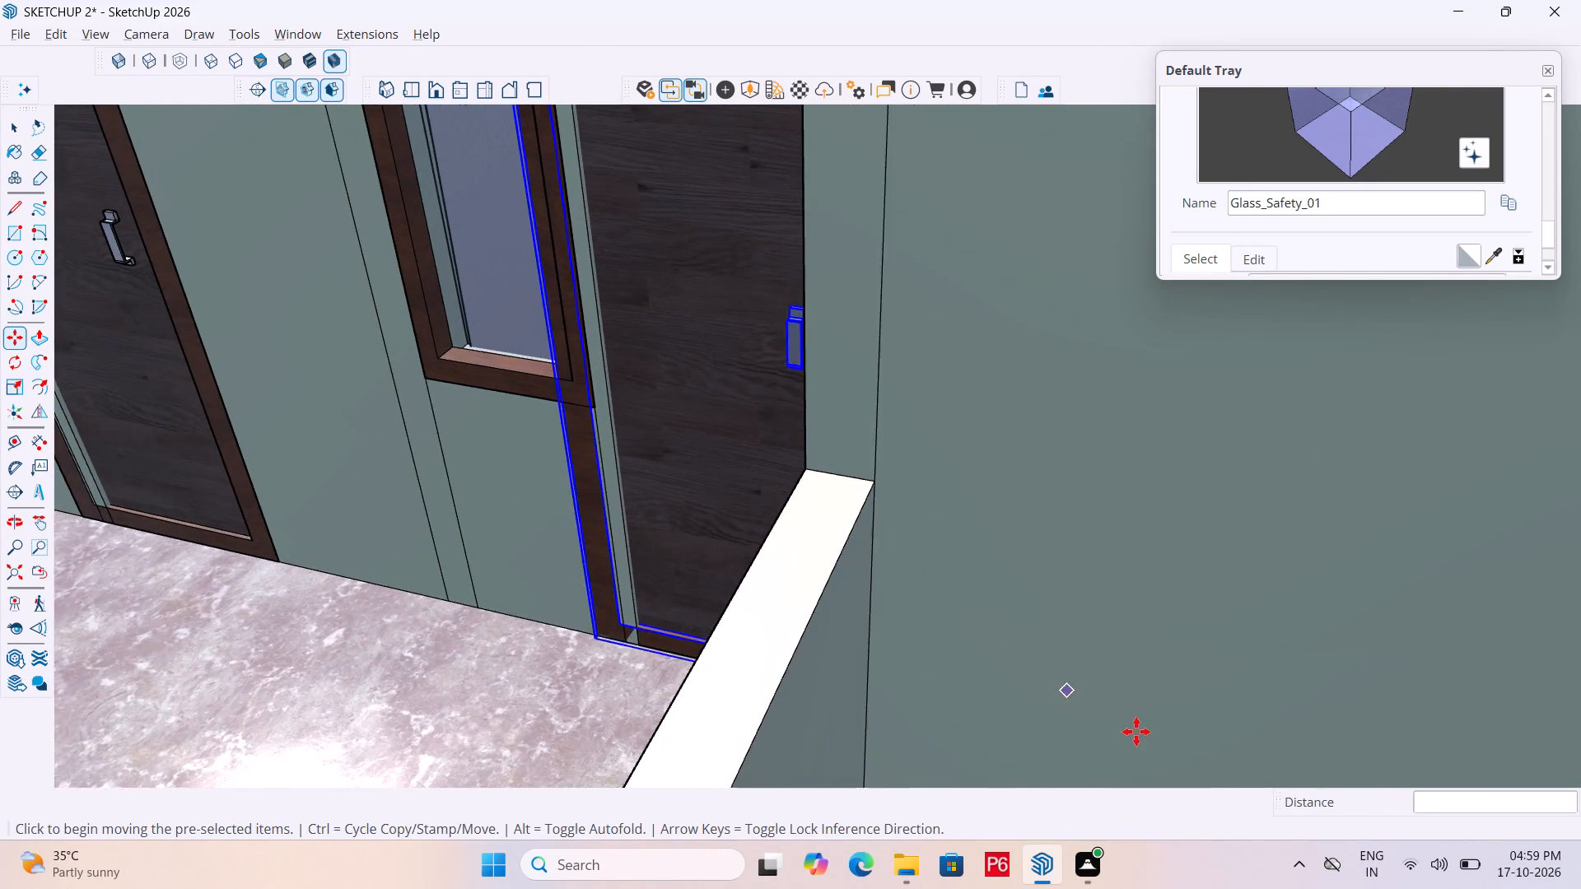
pyautogui.scroll(-2, 1136, 732)
pyautogui.scroll(-2, 1004, 618)
pyautogui.moveTo(479, 510); pyautogui.dragTo(532, 505, button='middle')
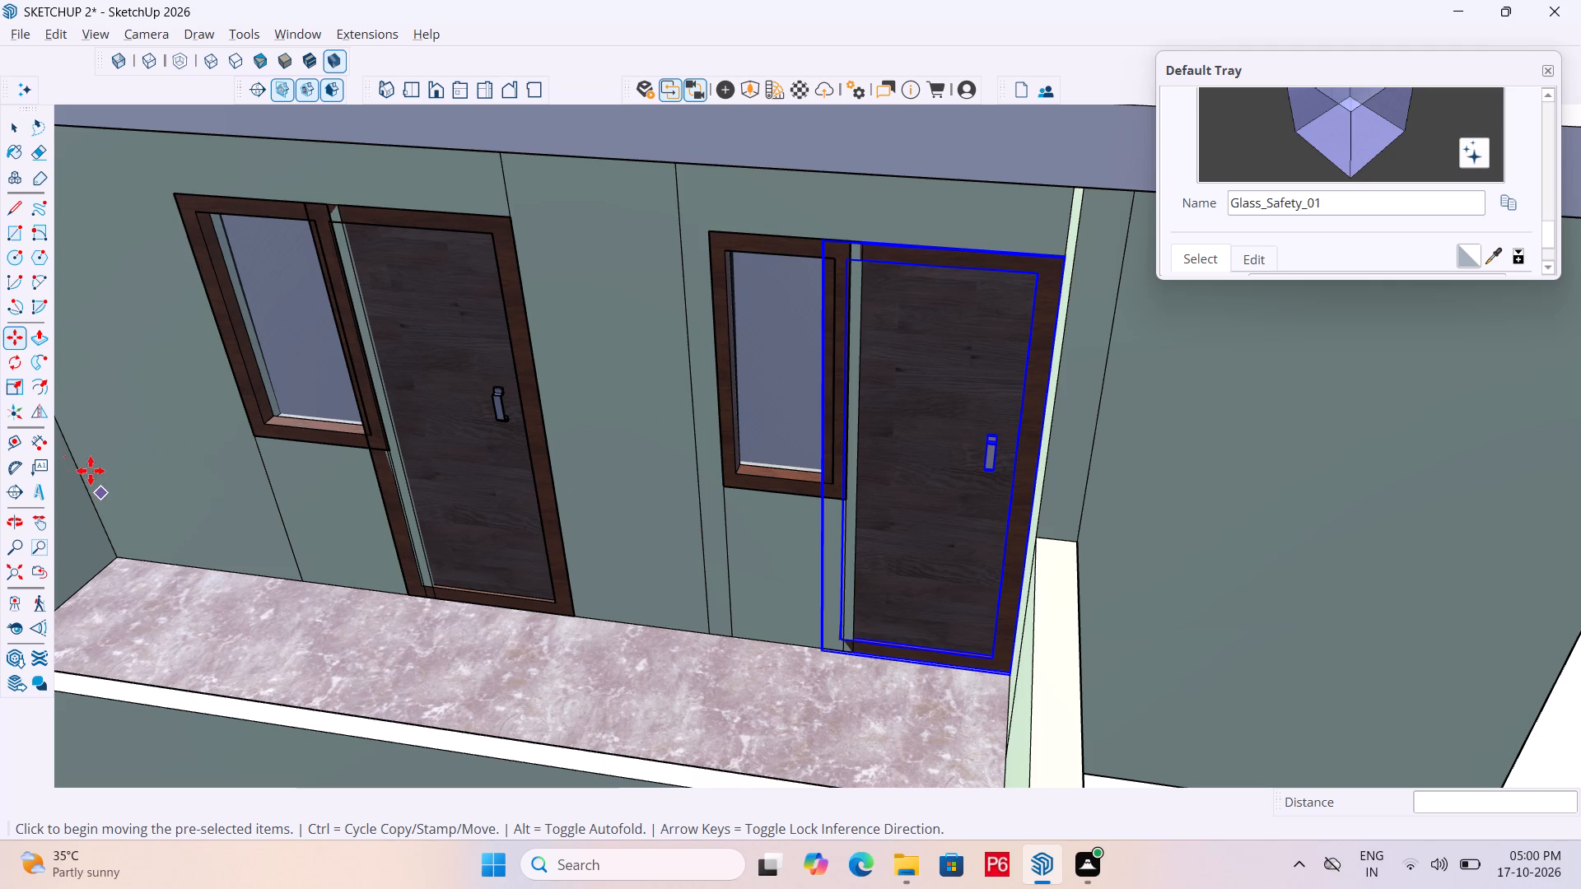
pyautogui.click(12, 389)
pyautogui.scroll(6, 994, 240)
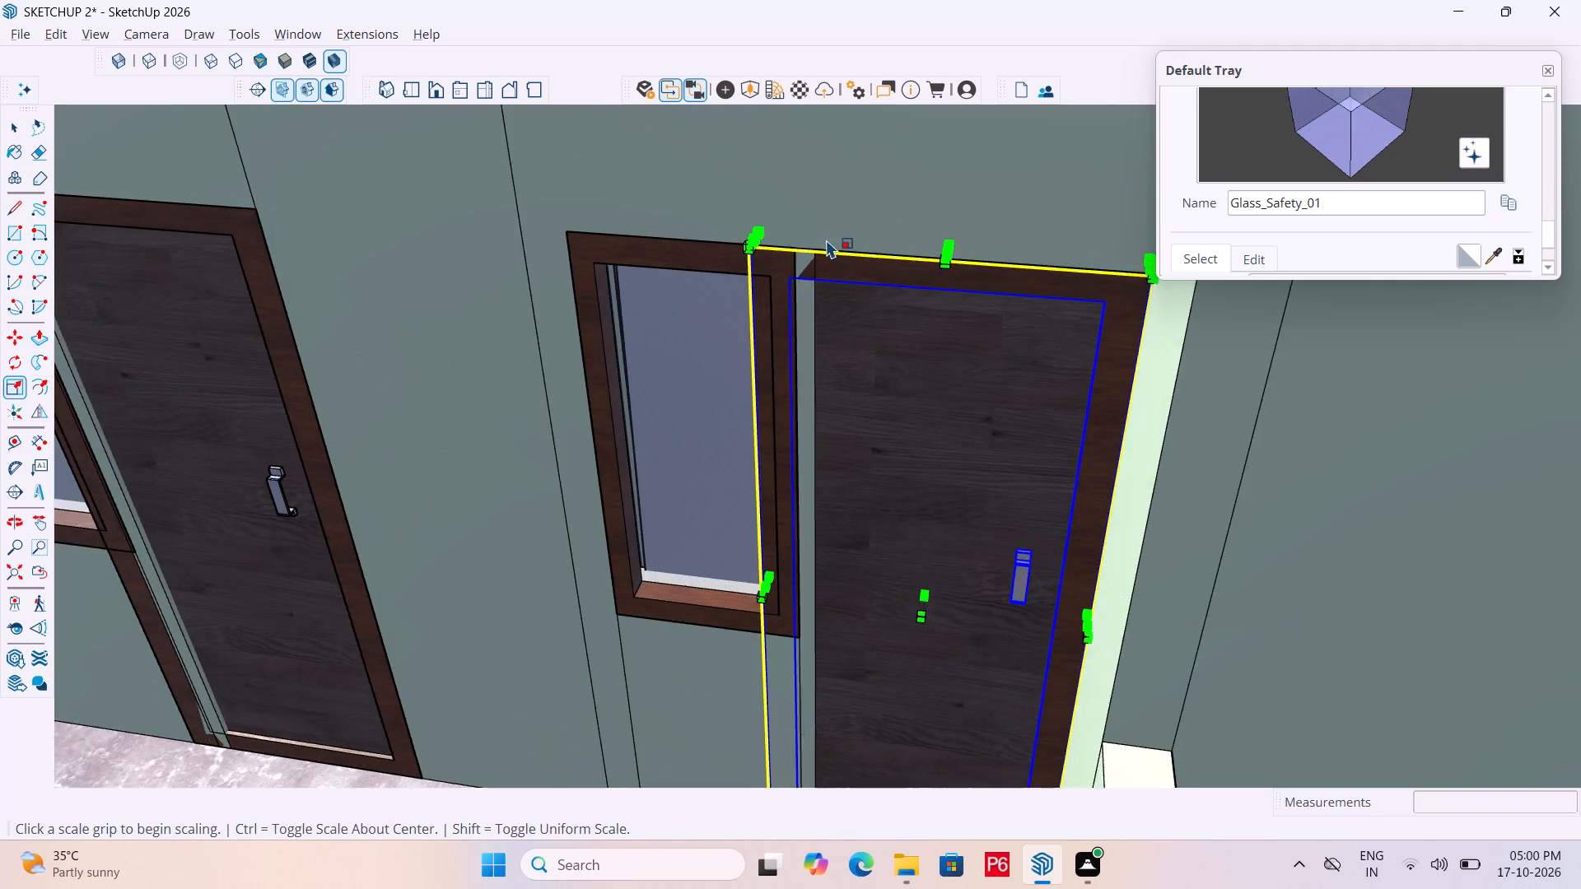
pyautogui.scroll(10, 826, 240)
pyautogui.scroll(2, 672, 258)
pyautogui.click(665, 286)
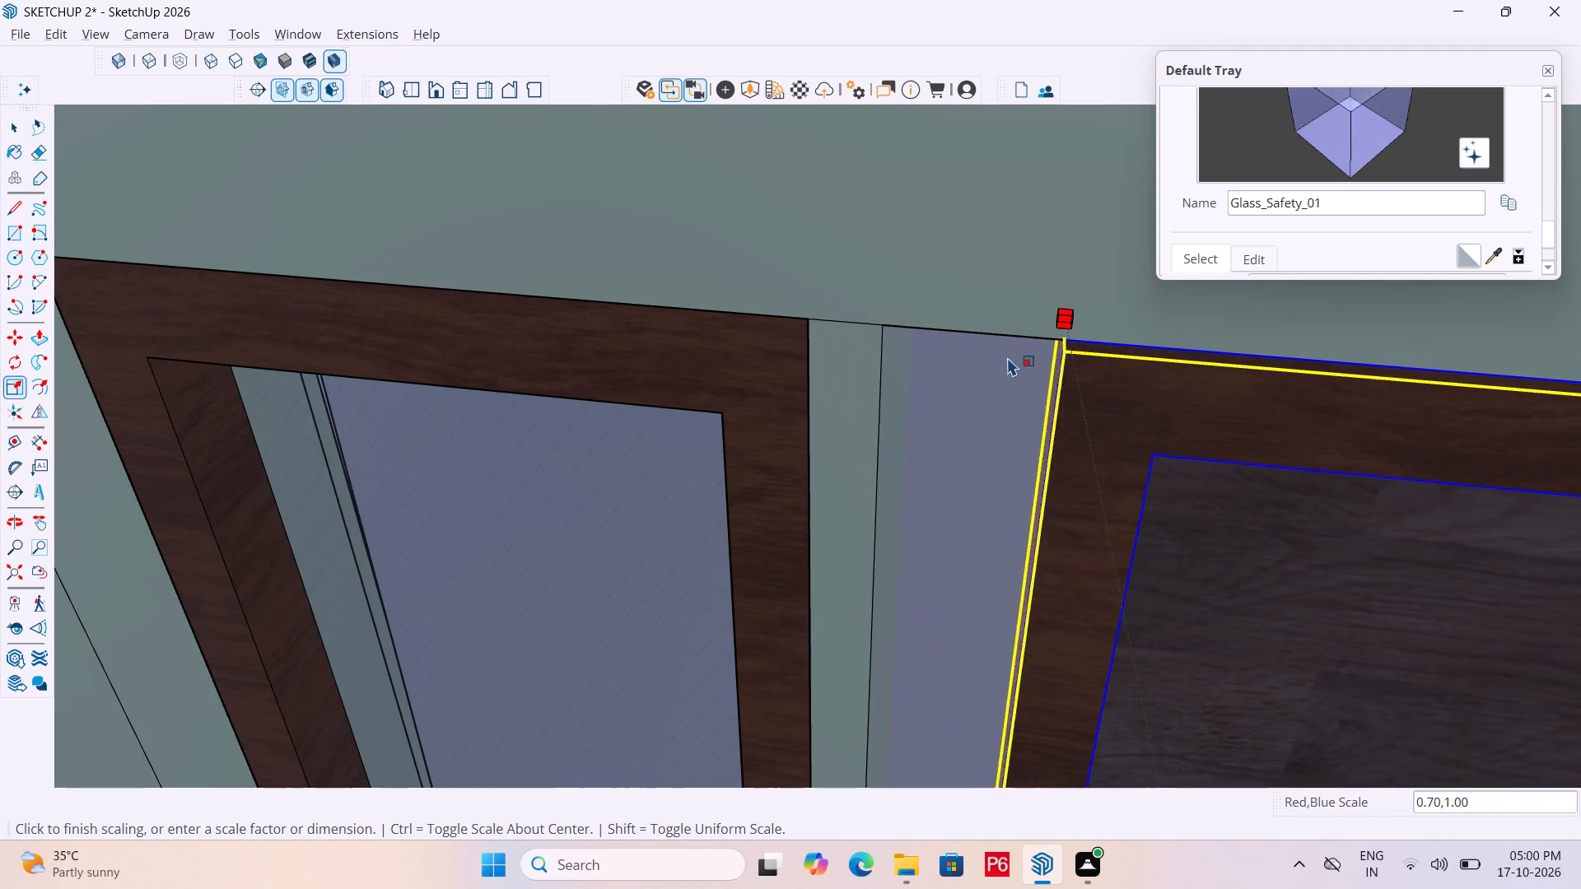
pyautogui.click(887, 323)
pyautogui.scroll(-11, 853, 250)
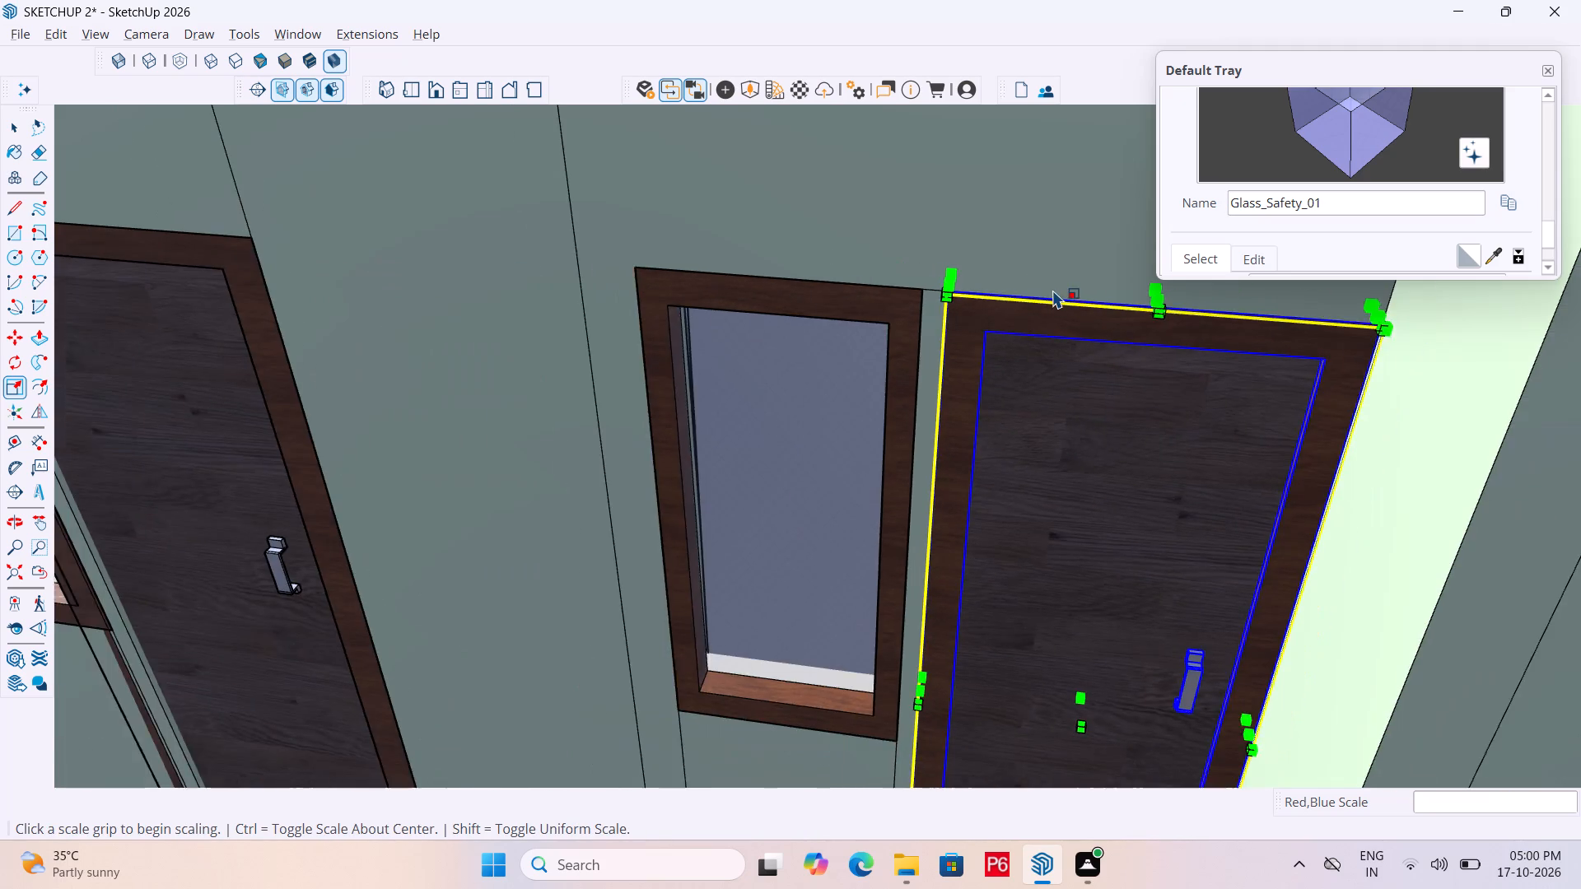
pyautogui.scroll(-7, 1052, 290)
pyautogui.press('space')
# Scale the door beside the first framed window to about 0.83 of its width to fit its opening, and save the model.
pyautogui.moveTo(695, 351); pyautogui.dragTo(725, 345, button='middle')
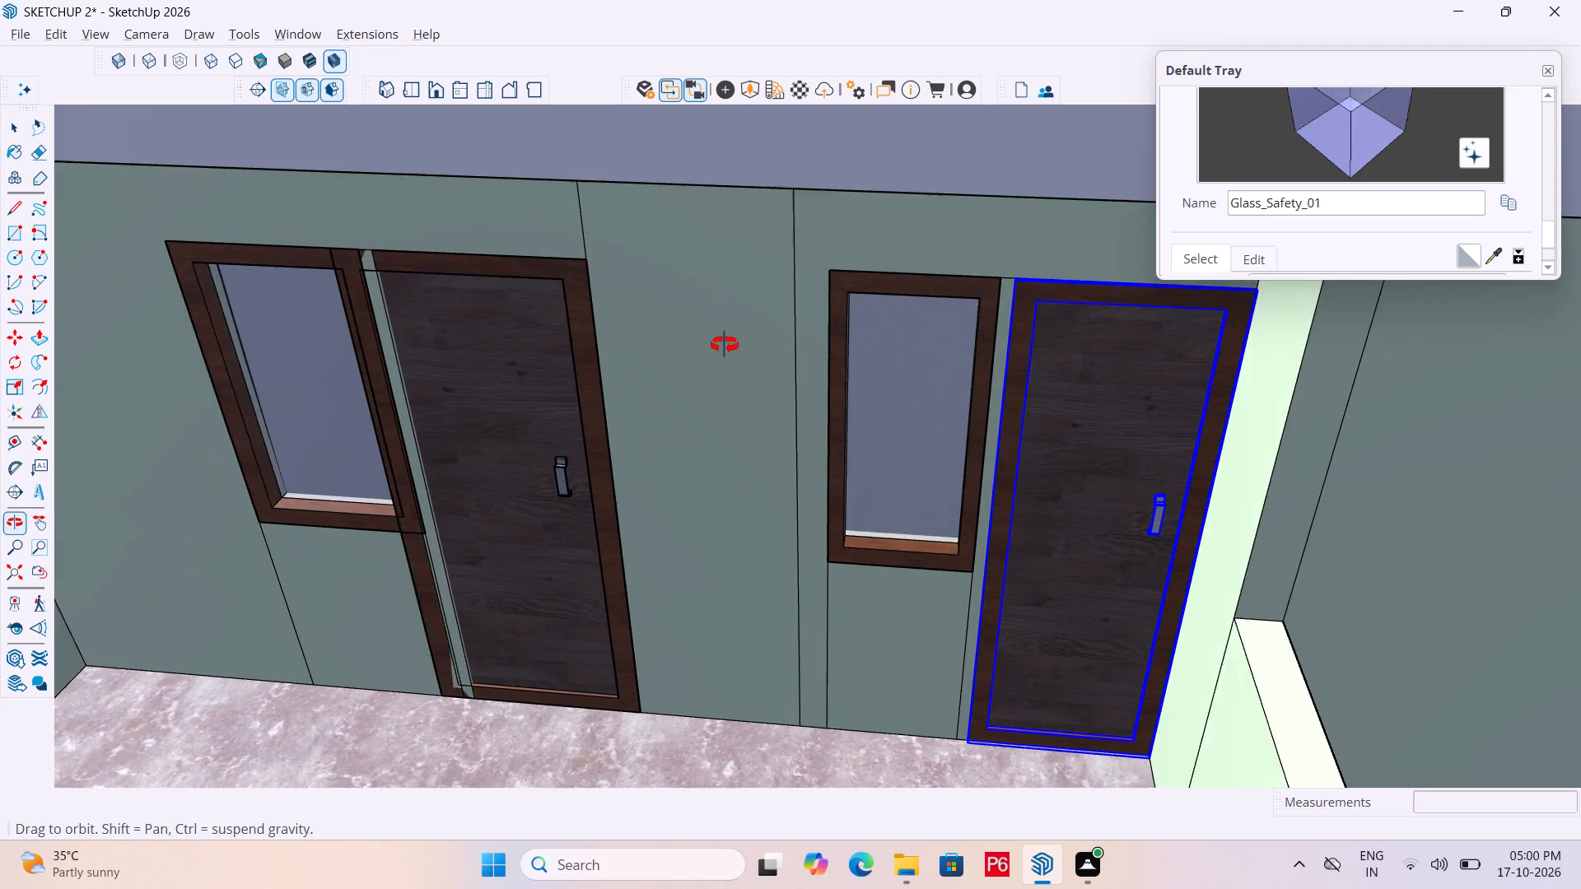
pyautogui.moveTo(725, 345); pyautogui.dragTo(739, 342, button='middle')
pyautogui.scroll(-3, 1235, 330)
pyautogui.moveTo(559, 323); pyautogui.dragTo(551, 304, button='middle')
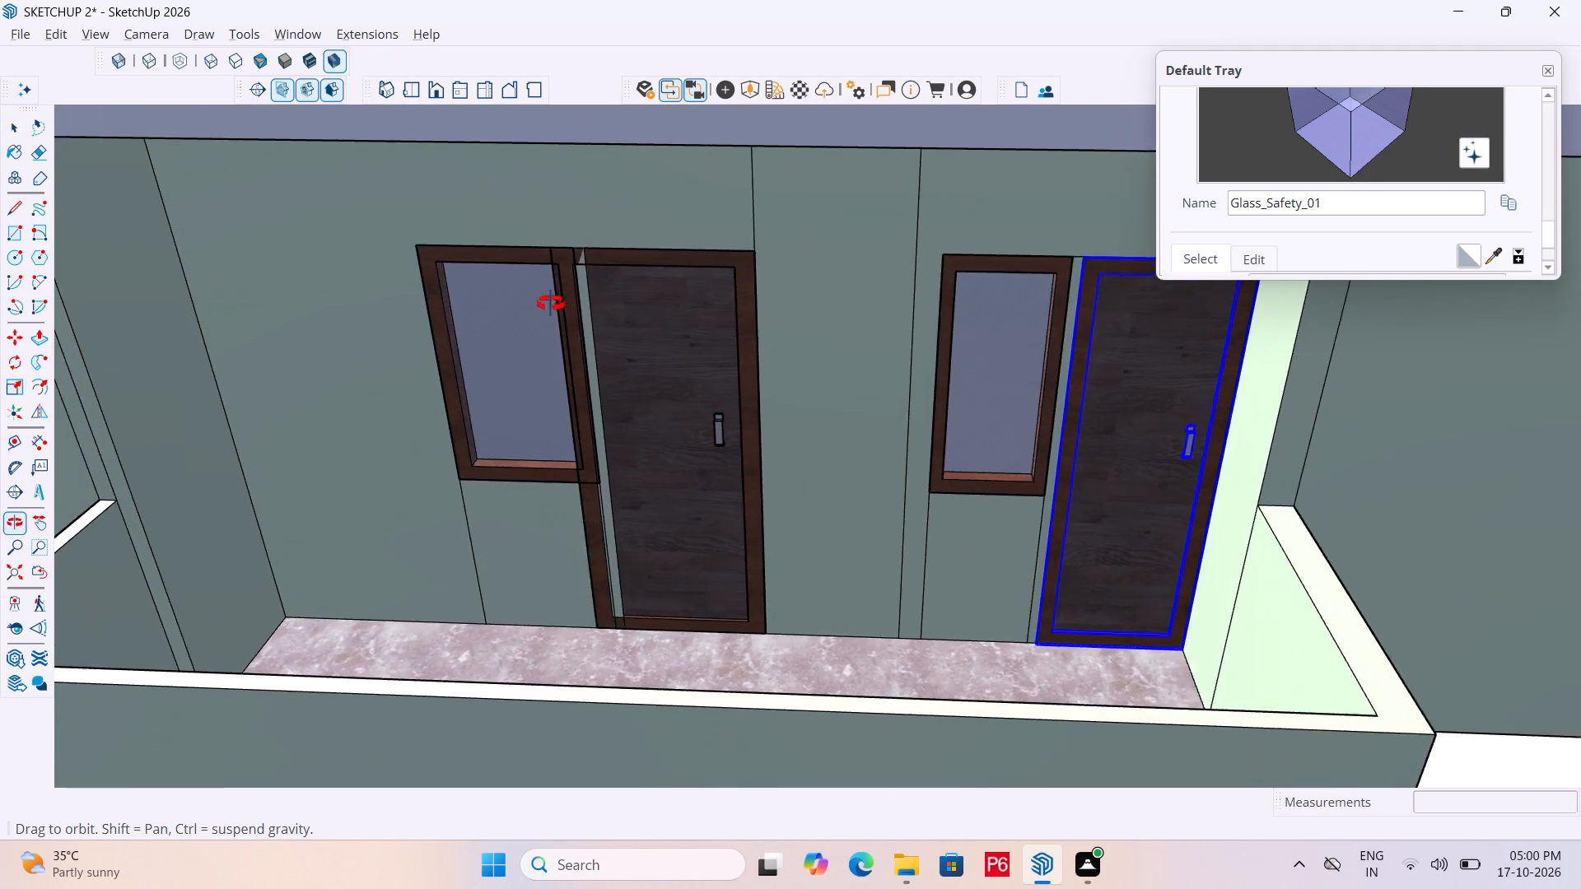
pyautogui.moveTo(551, 304); pyautogui.dragTo(553, 296, button='middle')
pyautogui.scroll(4, 627, 268)
pyautogui.click(648, 293)
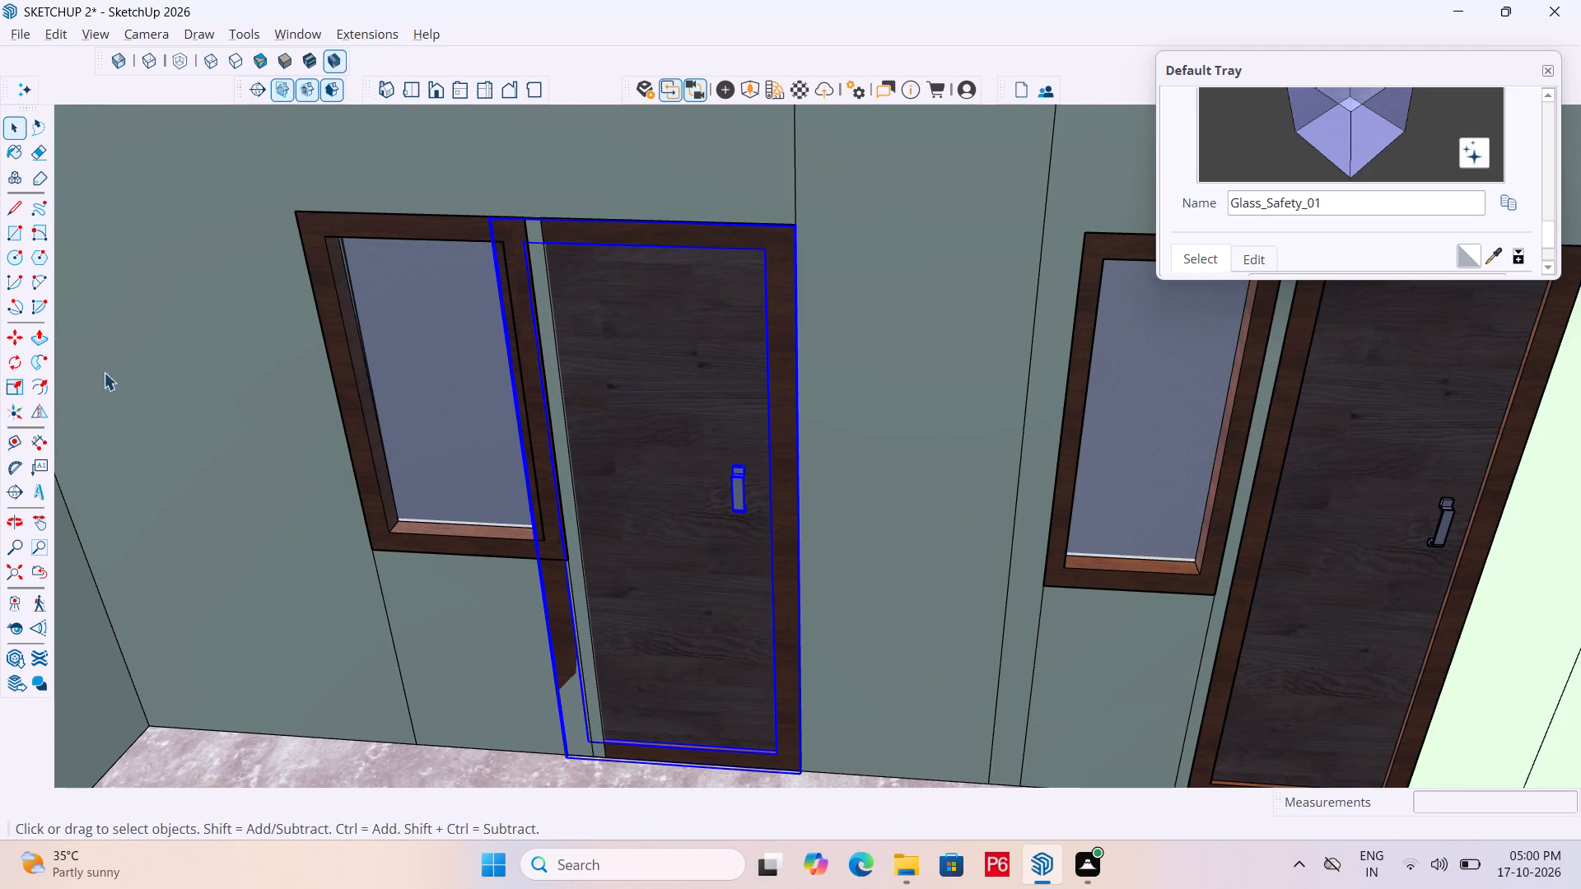
pyautogui.click(14, 379)
pyautogui.scroll(10, 512, 202)
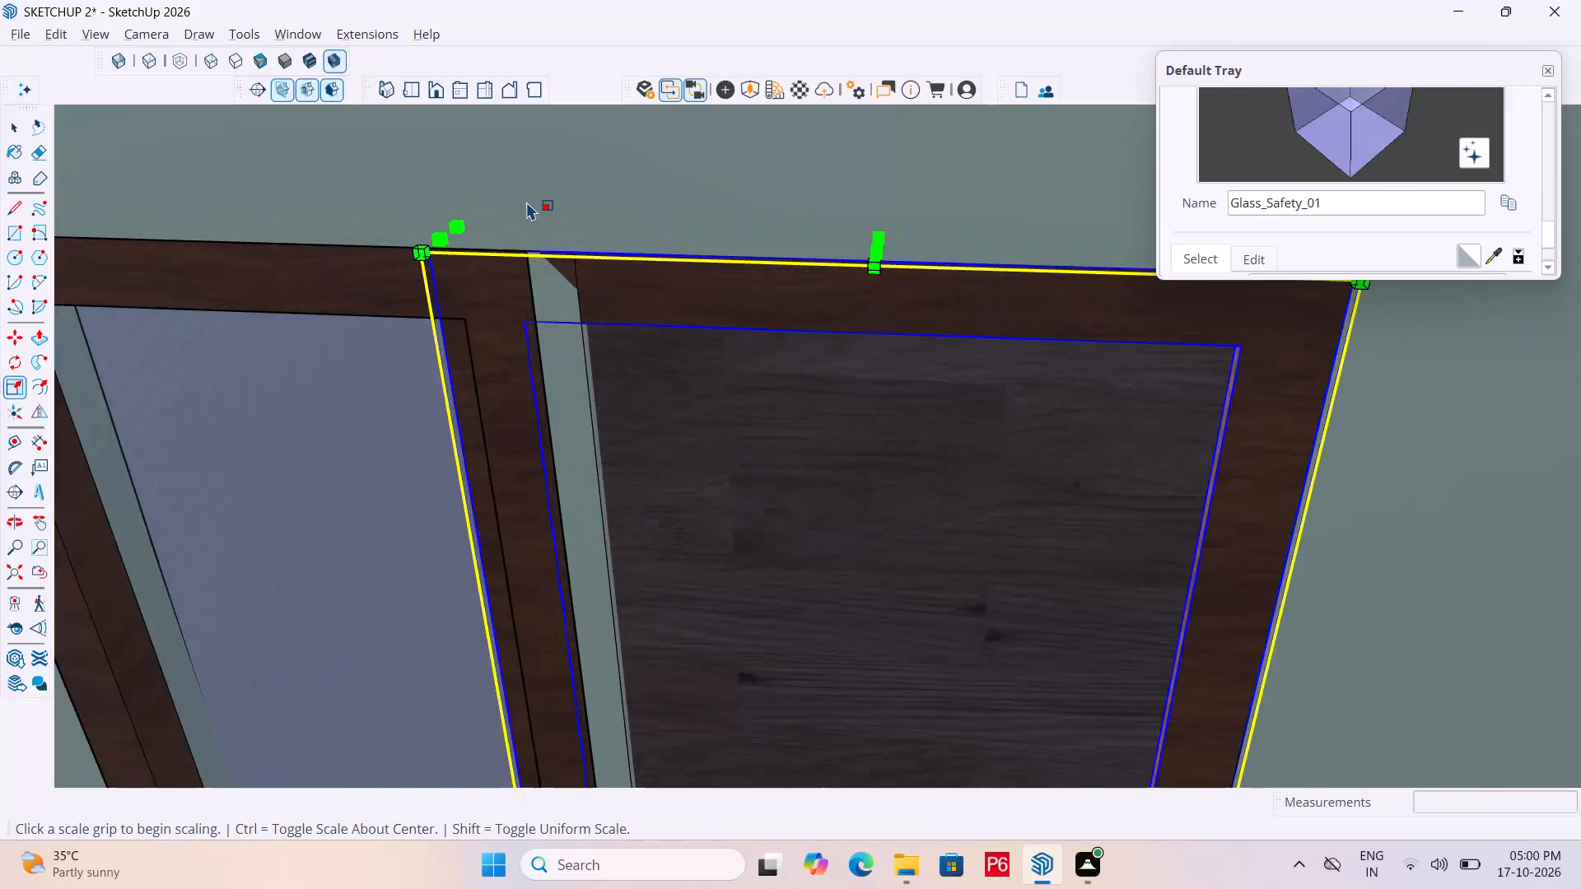
pyautogui.scroll(6, 526, 202)
pyautogui.click(385, 262)
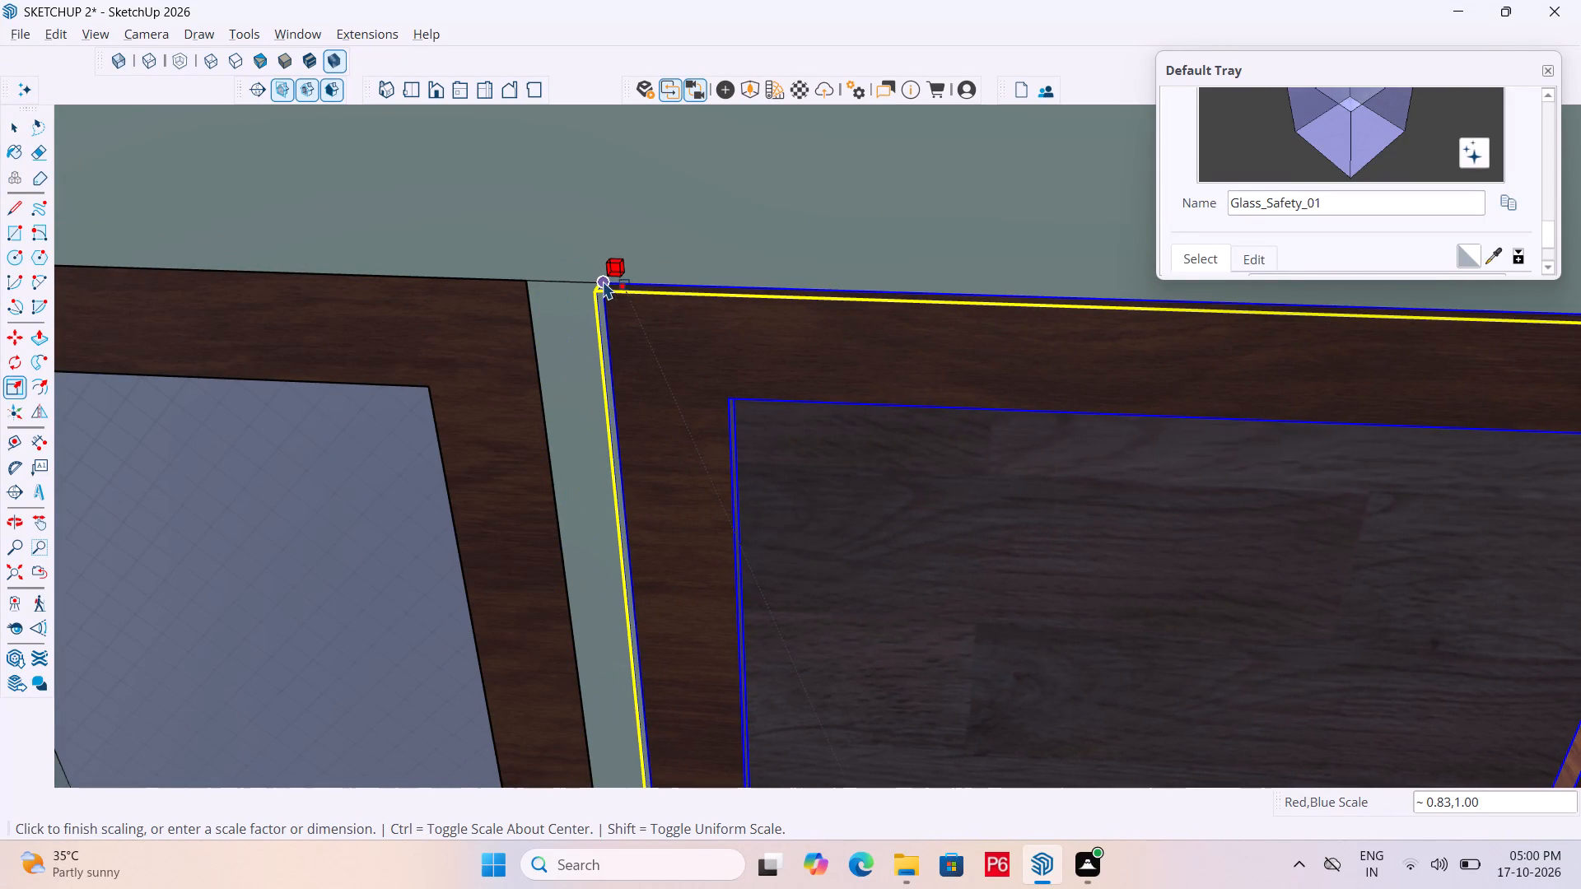
pyautogui.click(603, 281)
pyautogui.scroll(-7, 520, 247)
pyautogui.hotkey('ctrl', 's')
pyautogui.hotkey('ctrl', 's')
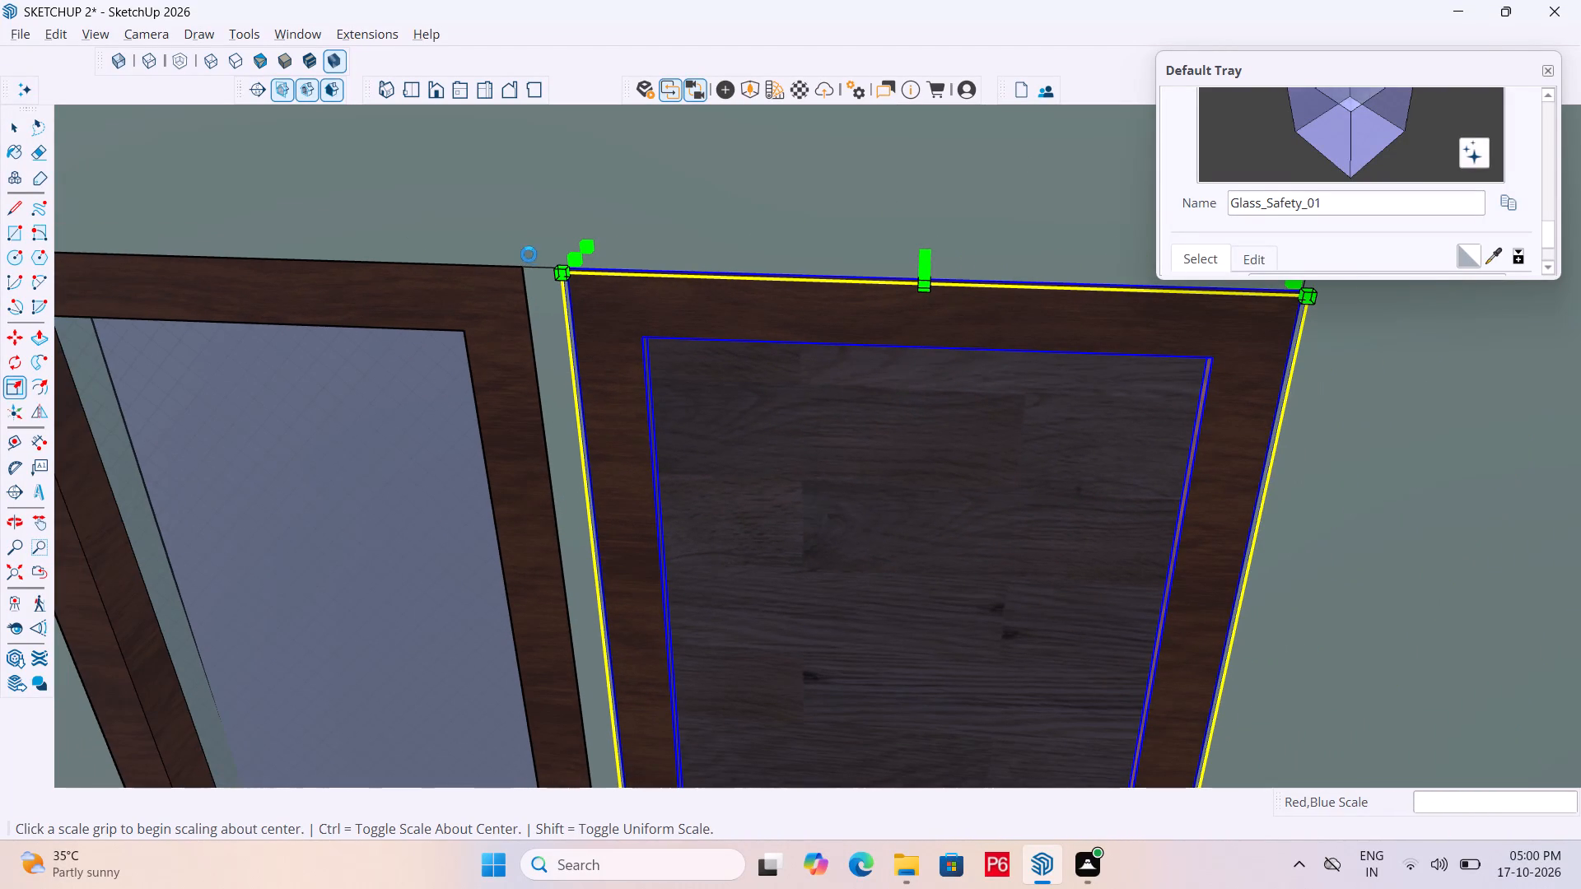
pyautogui.hotkey('ctrl', 's')
pyautogui.hotkey('ctrl', 's')
pyautogui.hotkey('ctrl', 's')
pyautogui.scroll(-4, 495, 287)
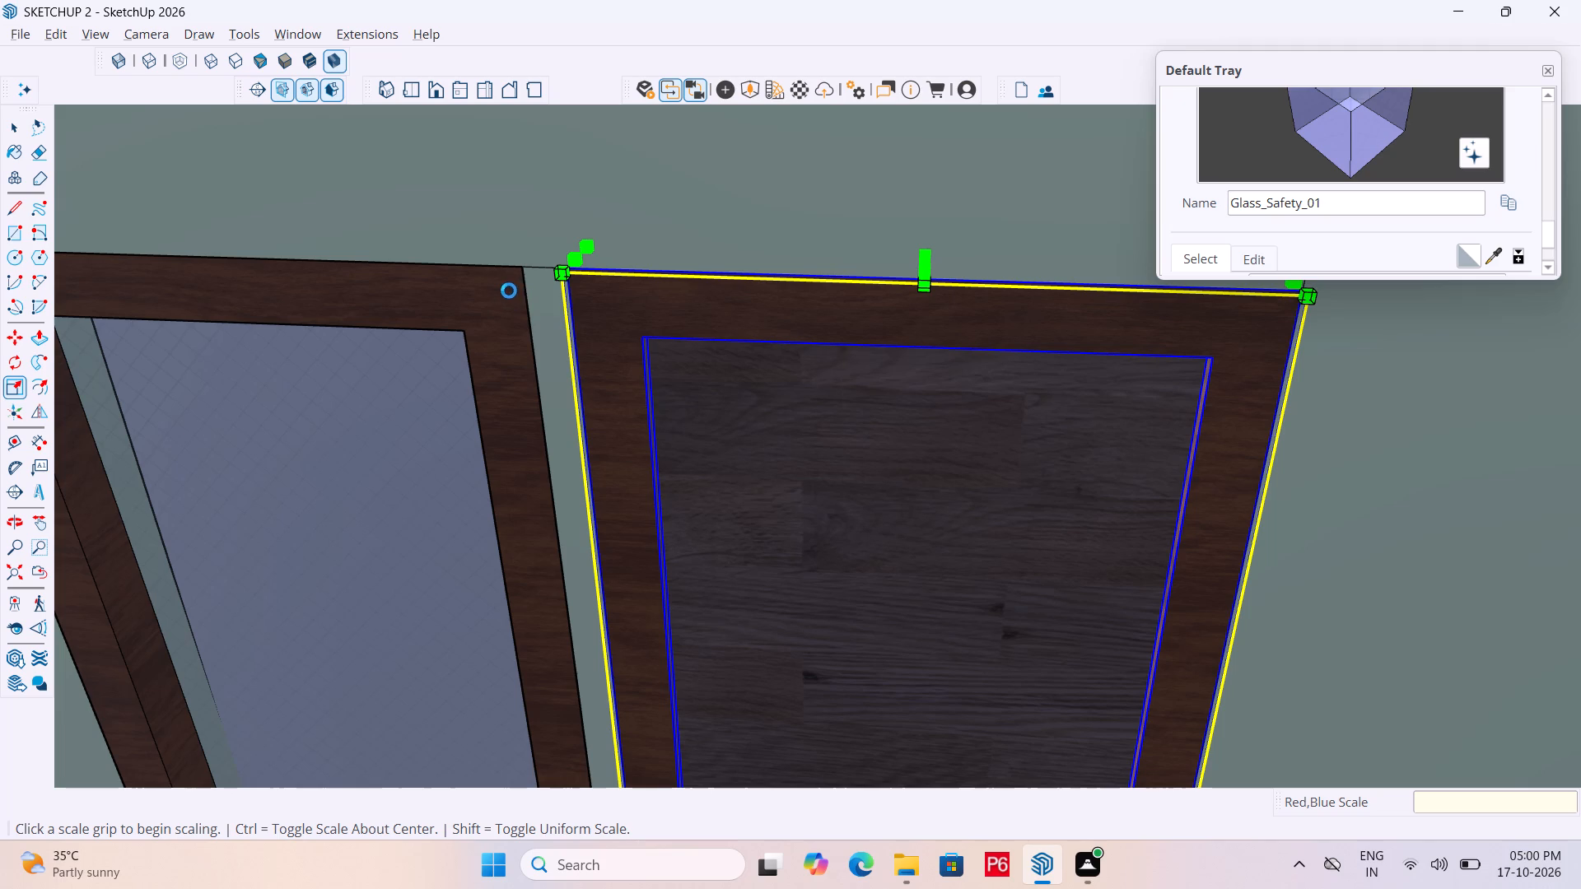
pyautogui.scroll(-7, 509, 291)
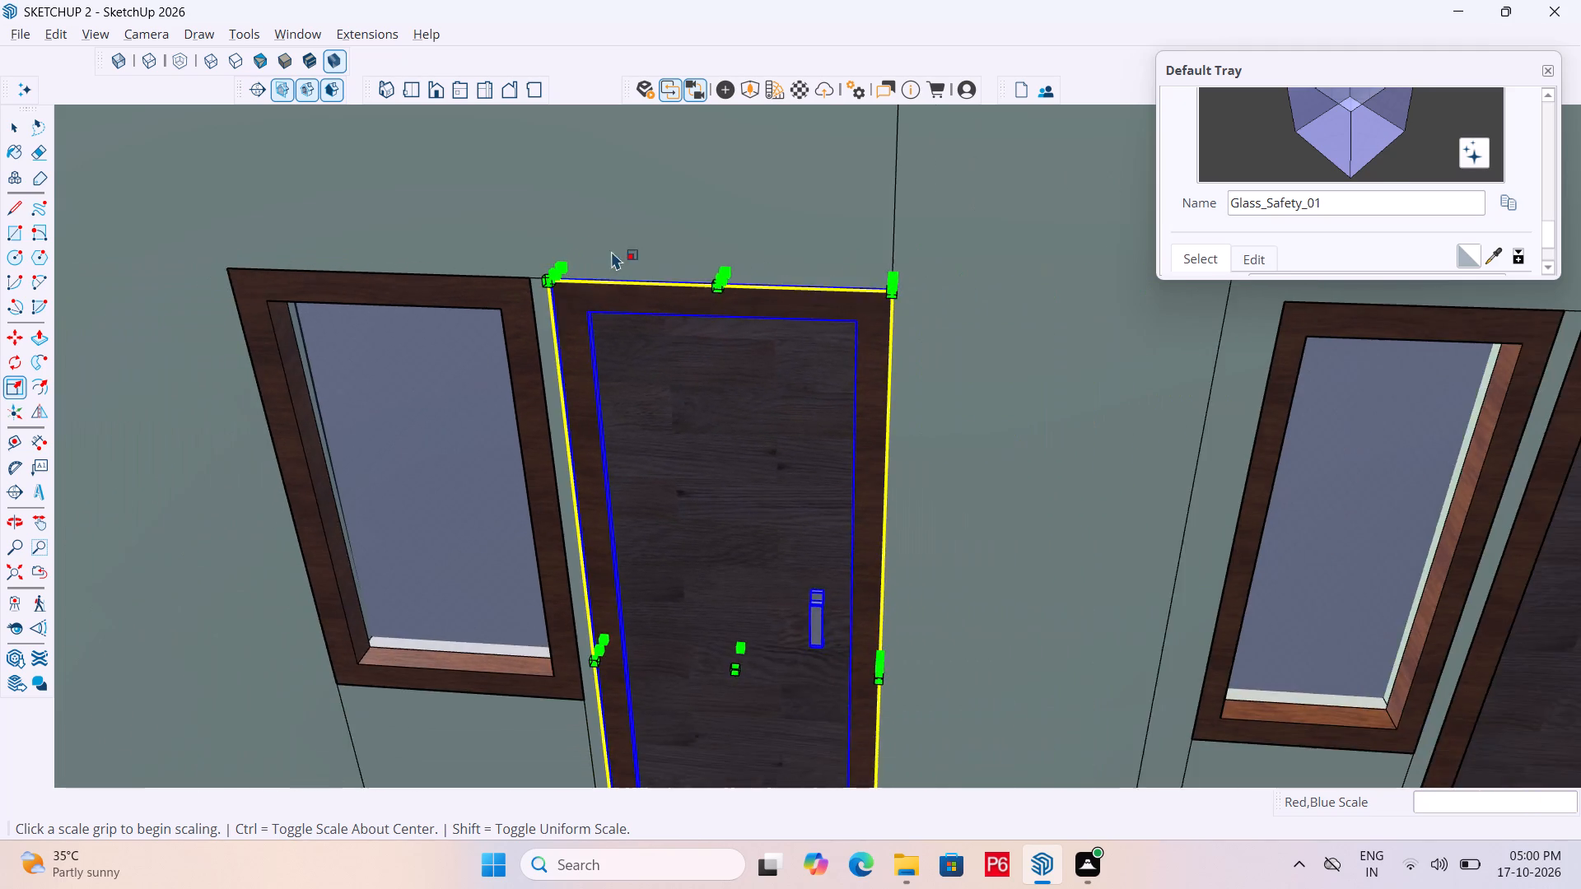
pyautogui.scroll(-18, 666, 247)
pyautogui.press('space')
# Examine the house exterior from all sides for openings that still need a window or door.
pyautogui.click(1187, 533)
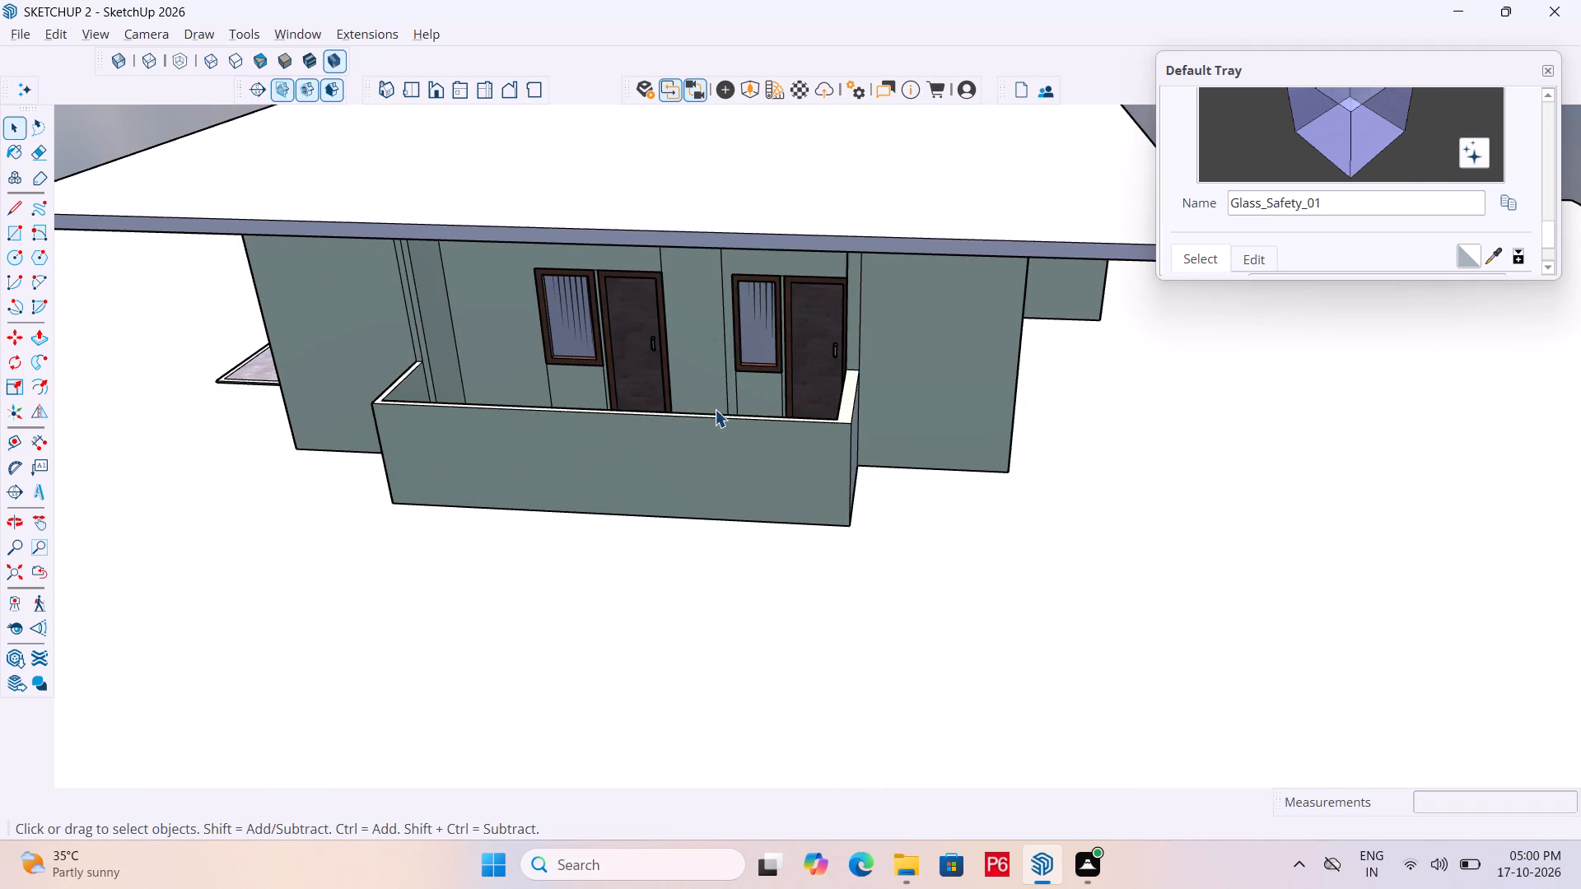
pyautogui.scroll(-6, 722, 417)
pyautogui.click(219, 219)
pyautogui.moveTo(517, 356); pyautogui.dragTo(1251, 292, button='middle')
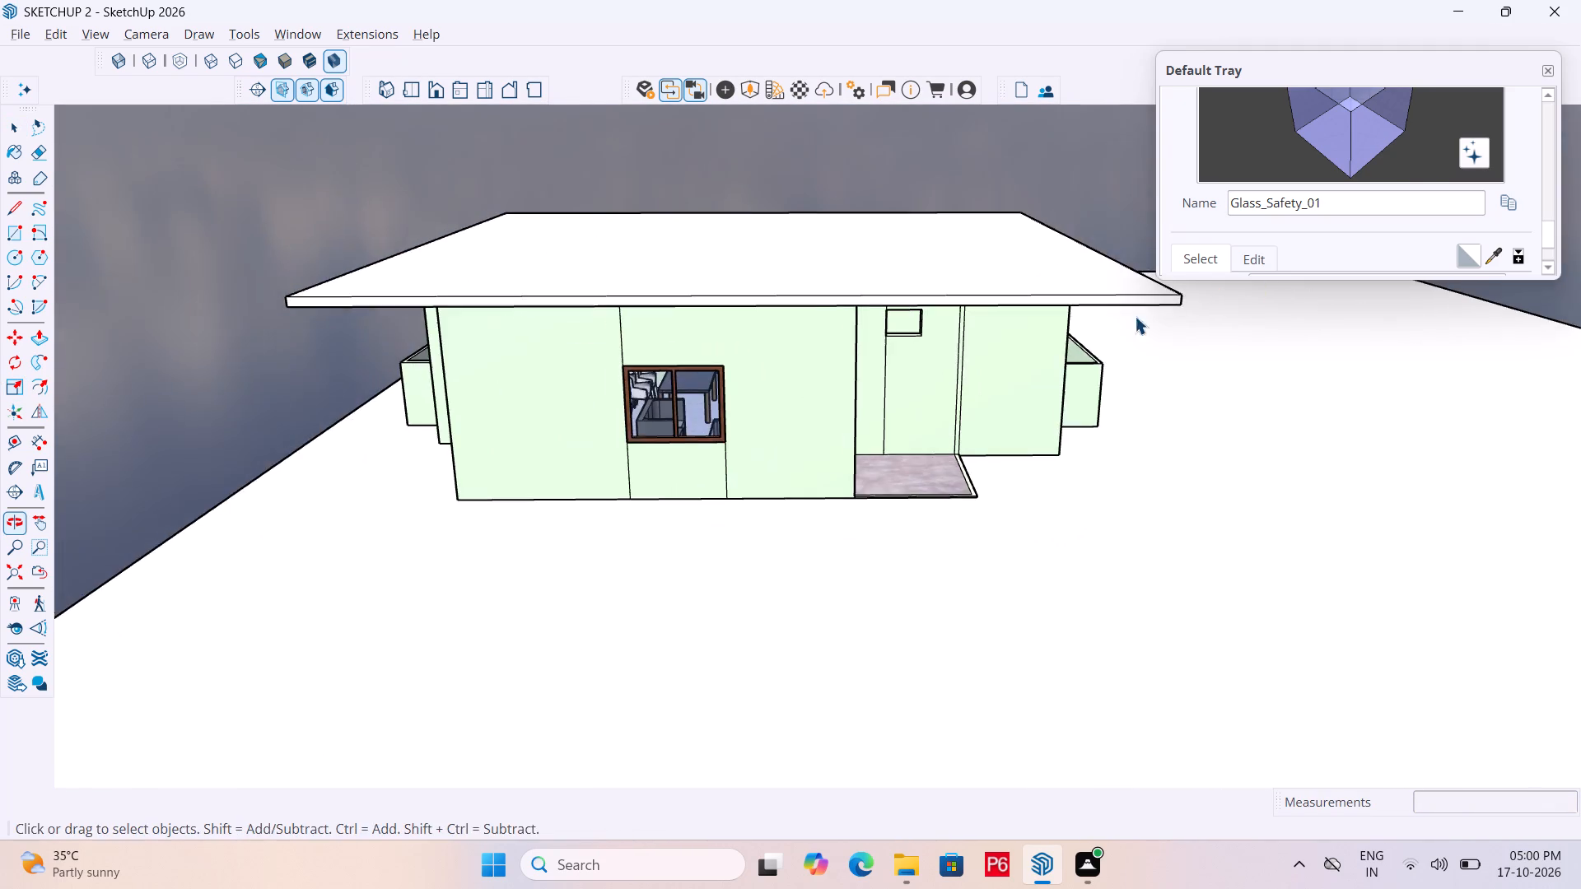
pyautogui.moveTo(560, 351); pyautogui.dragTo(1028, 370, button='middle')
pyautogui.moveTo(959, 361); pyautogui.dragTo(1537, 309, button='middle')
pyautogui.moveTo(787, 395); pyautogui.dragTo(1196, 421, button='middle')
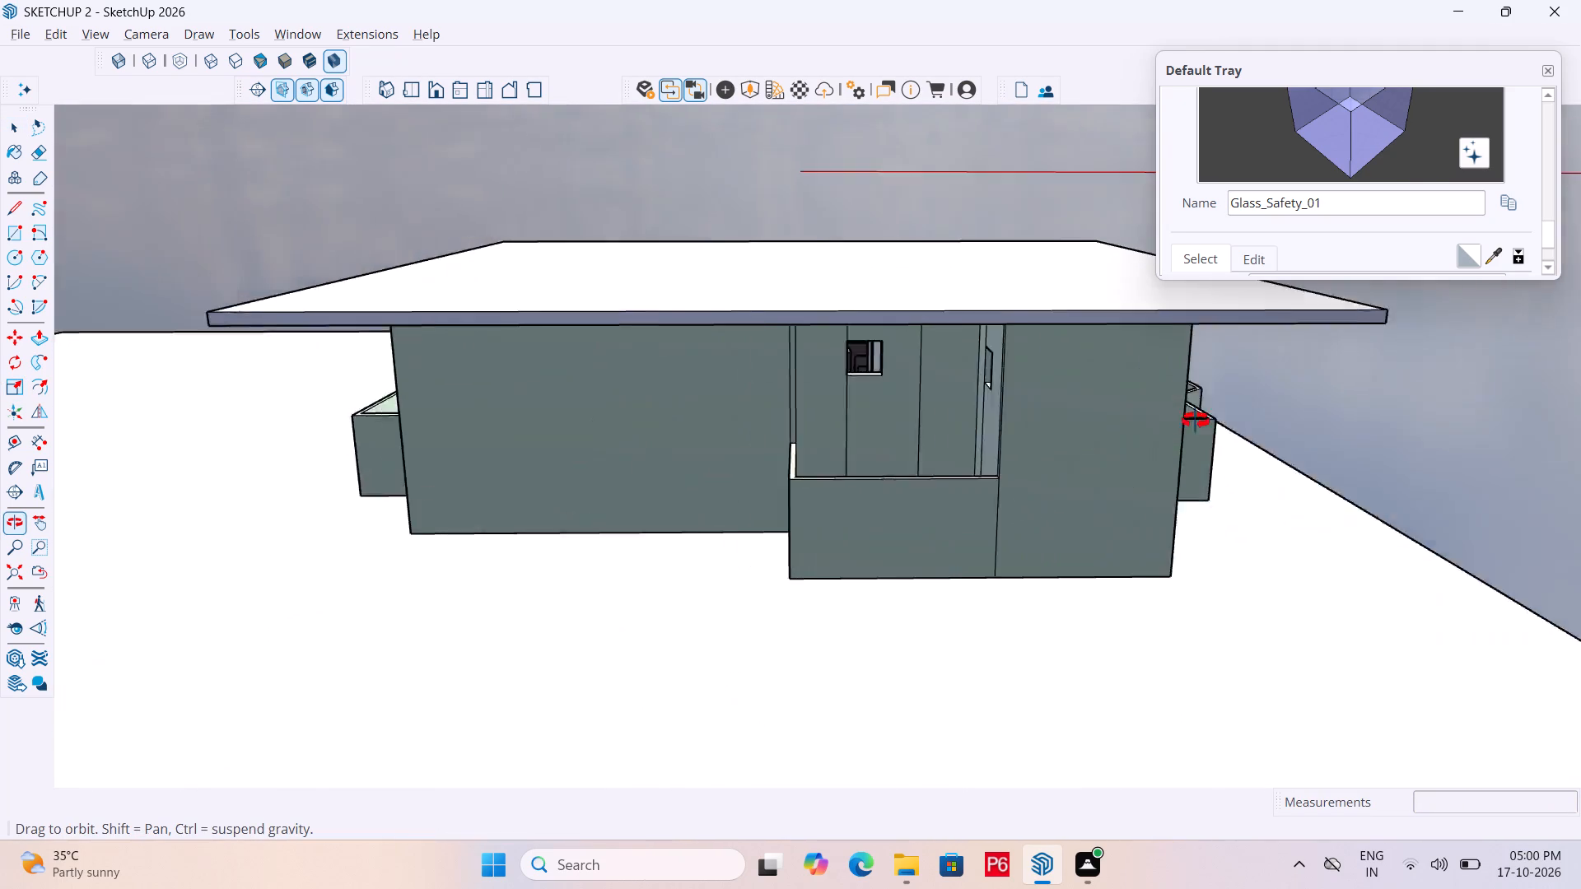
pyautogui.moveTo(1196, 421); pyautogui.dragTo(1362, 406, button='middle')
pyautogui.moveTo(627, 403); pyautogui.dragTo(1397, 399, button='middle')
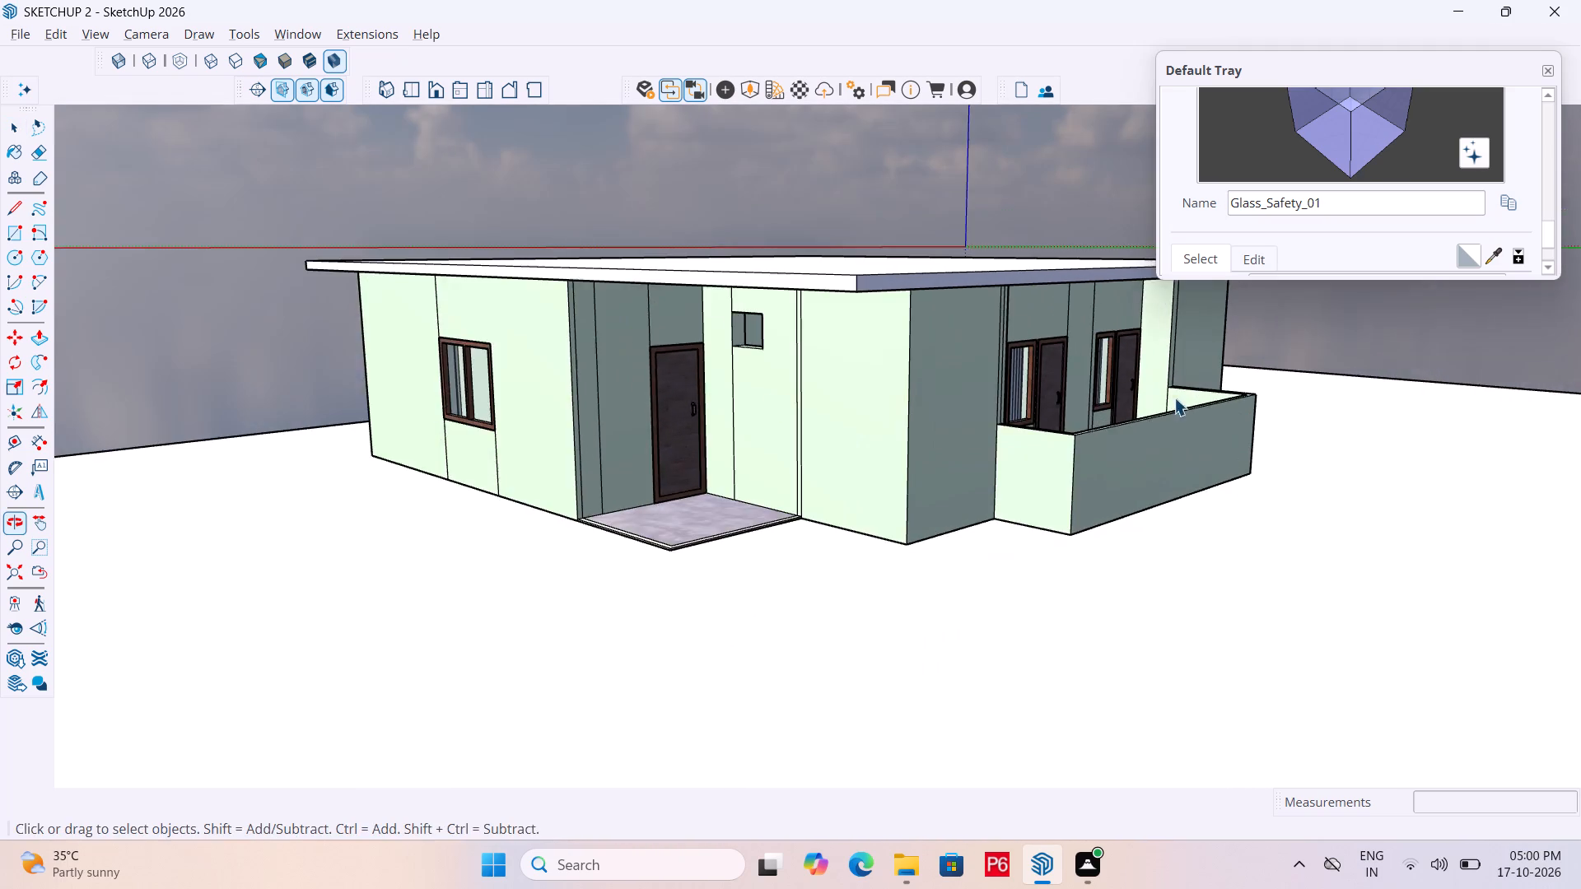
pyautogui.moveTo(724, 398); pyautogui.dragTo(1022, 347, button='middle')
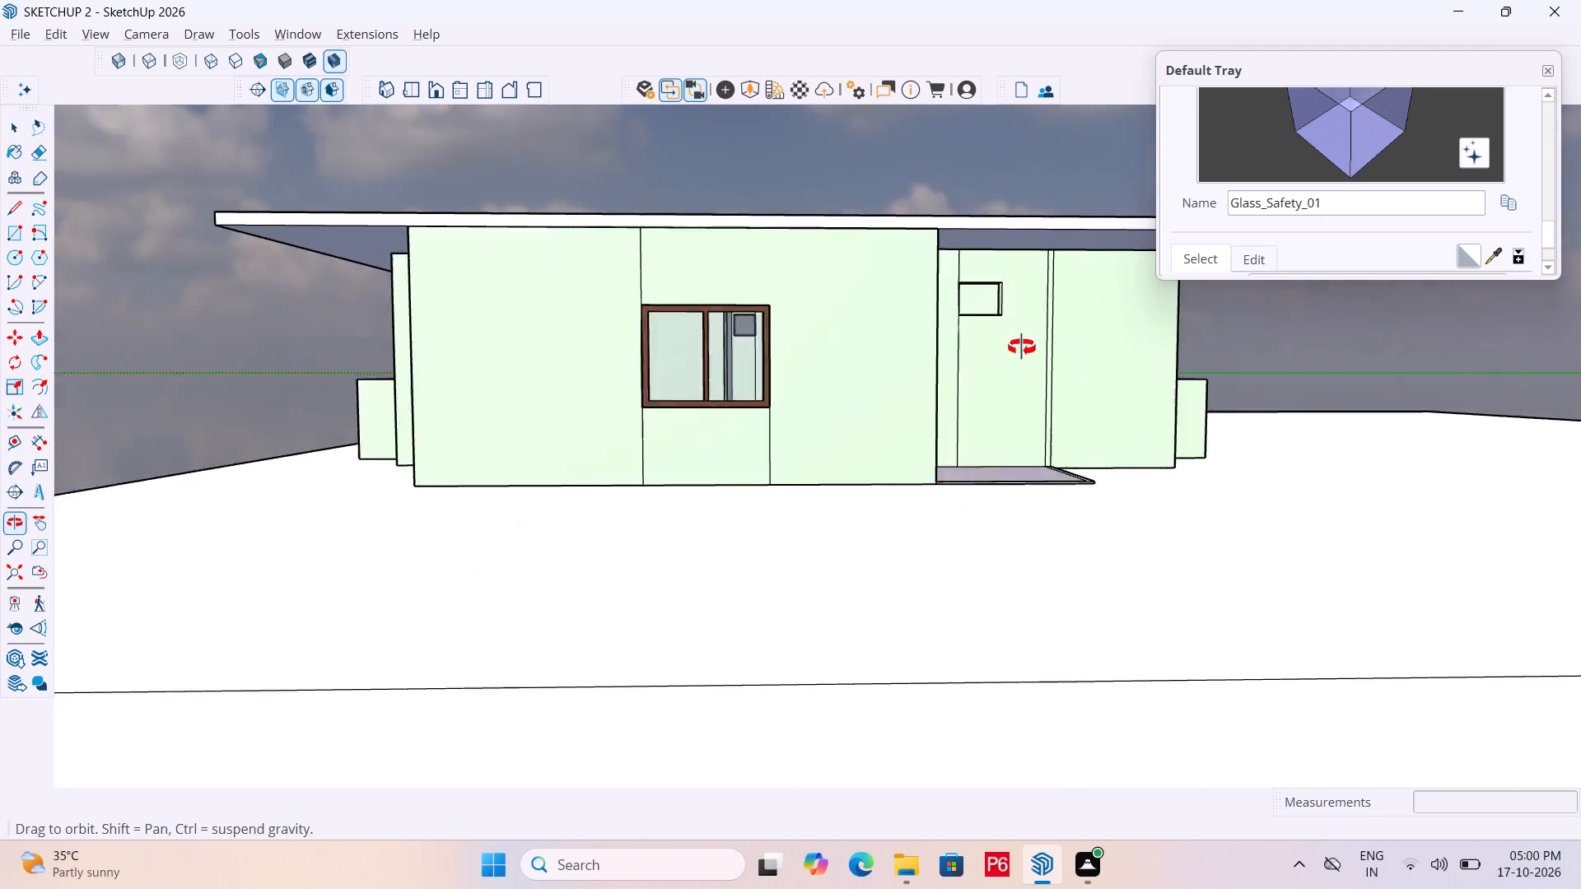
pyautogui.moveTo(1022, 347); pyautogui.dragTo(1015, 344, button='middle')
# Draw a rectangle corner to corner over the small high opening beside the corner porch door.
pyautogui.scroll(2, 940, 202)
pyautogui.moveTo(955, 219); pyautogui.dragTo(790, 318, button='middle')
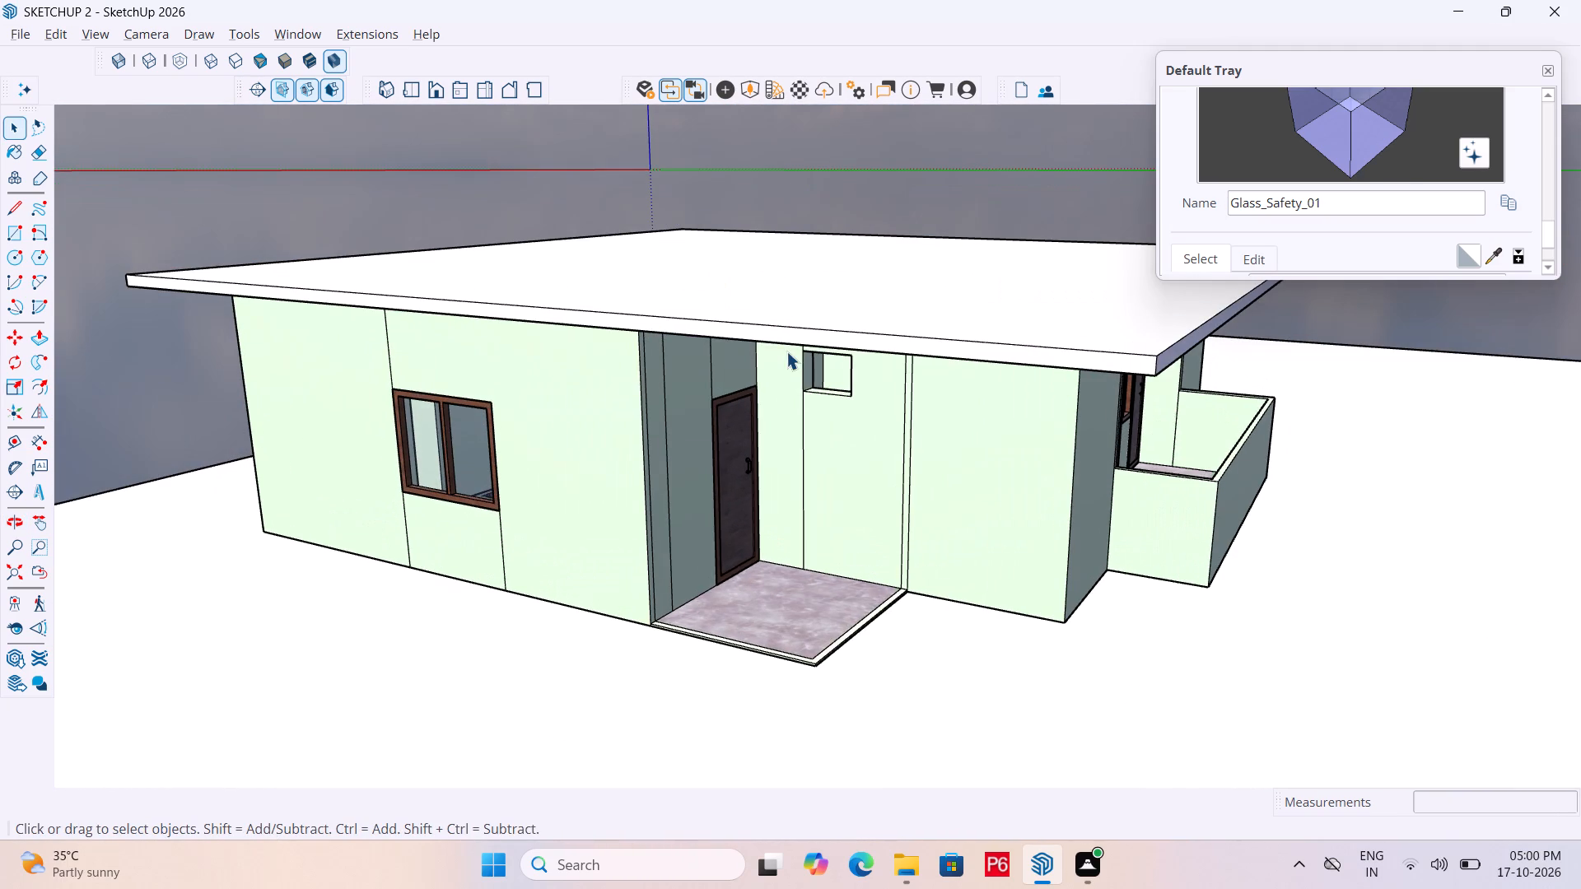
pyautogui.scroll(4, 828, 364)
pyautogui.moveTo(836, 375); pyautogui.dragTo(852, 307, button='middle')
pyautogui.scroll(4, 912, 209)
pyautogui.scroll(2, 888, 394)
pyautogui.press('r')
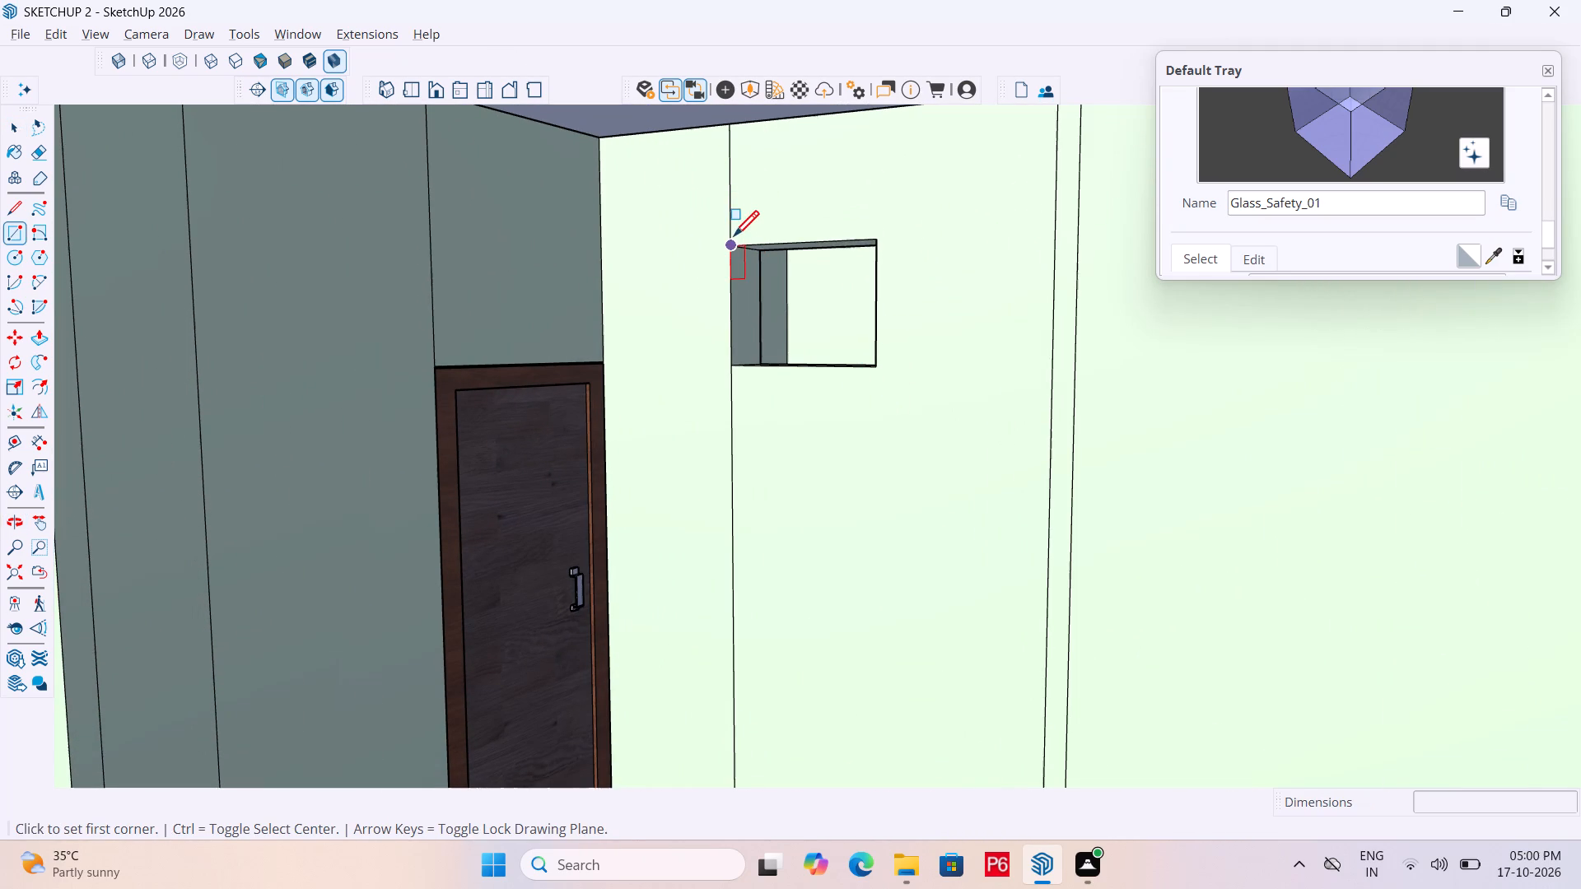
pyautogui.click(734, 239)
pyautogui.click(879, 365)
pyautogui.press('space')
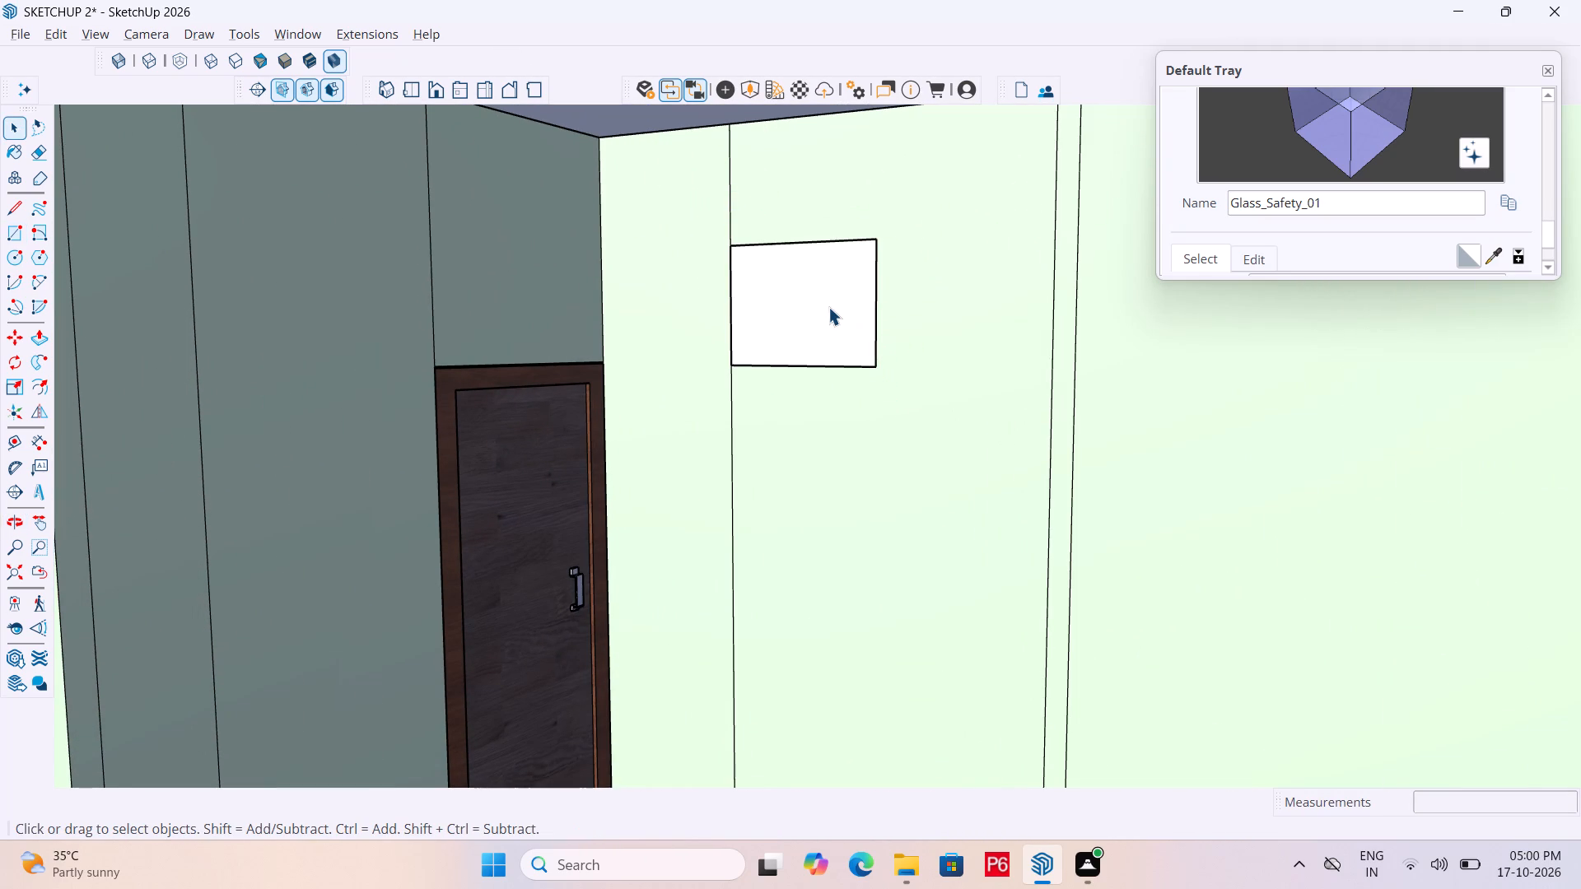
# Make the new rectangle's face and edges into a group.
pyautogui.click(828, 307)
pyautogui.doubleClick(828, 307)
pyautogui.rightClick(828, 307)
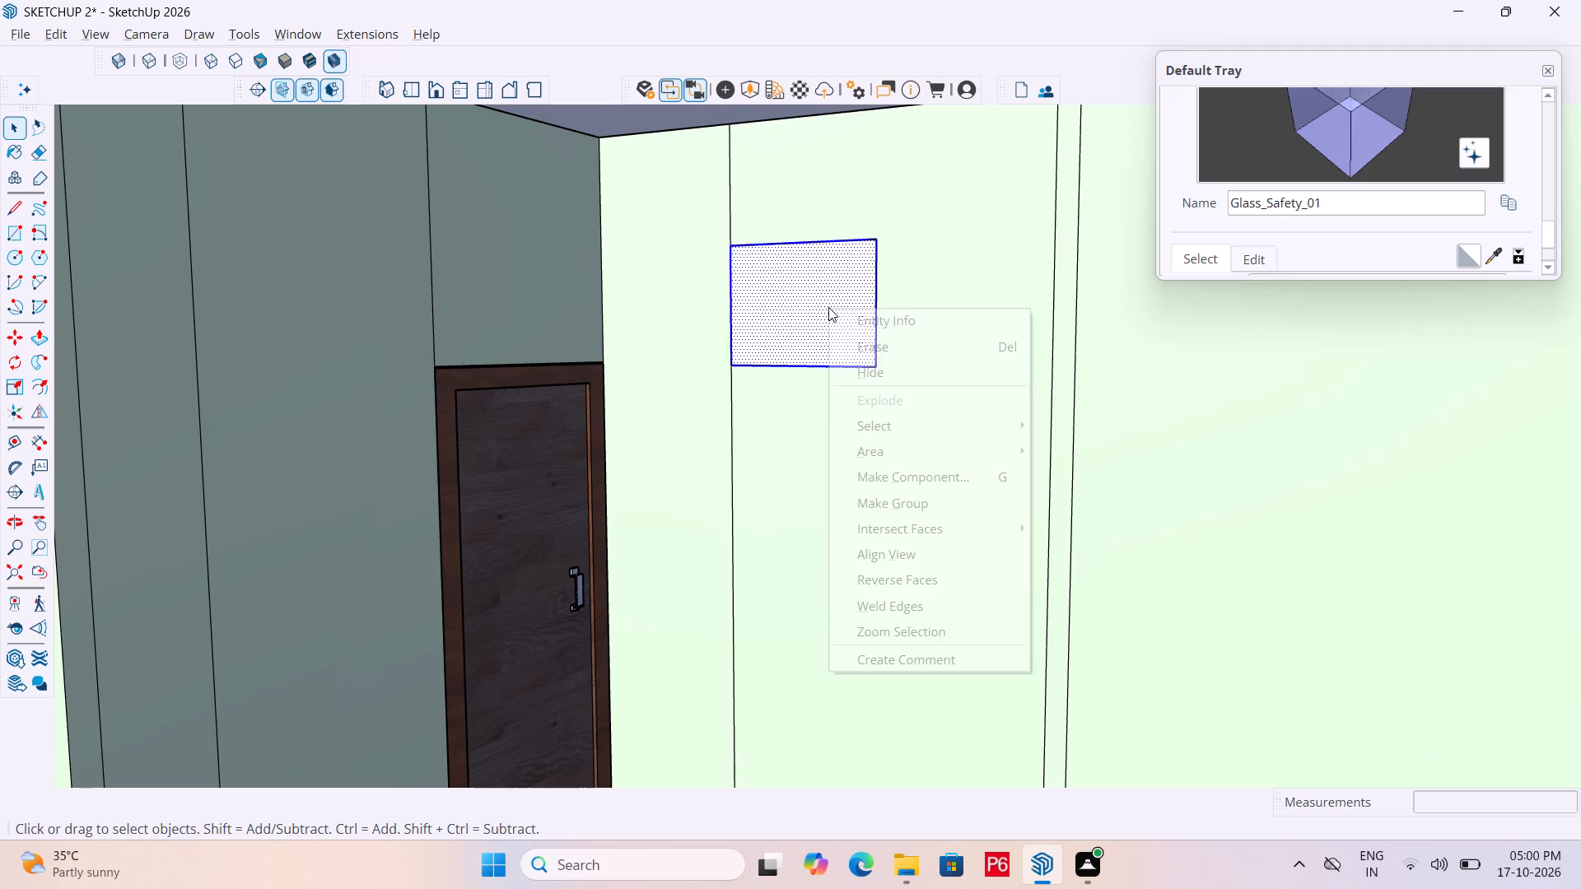
pyautogui.click(926, 501)
pyautogui.press('space')
# Open the rectangle group over the small high opening for editing.
pyautogui.click(803, 296)
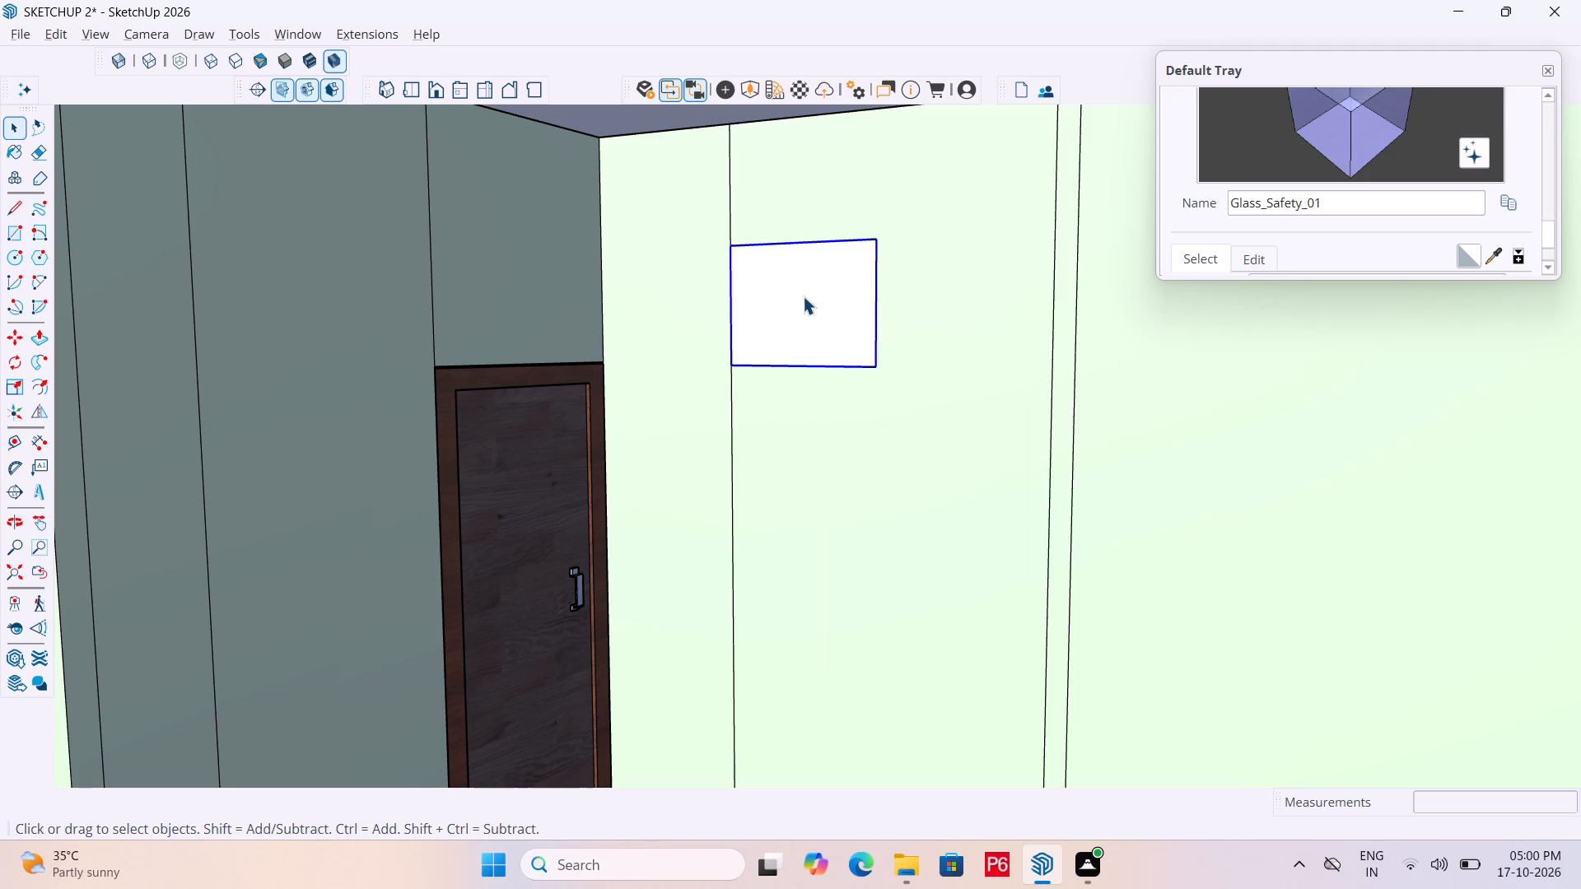
pyautogui.doubleClick(803, 296)
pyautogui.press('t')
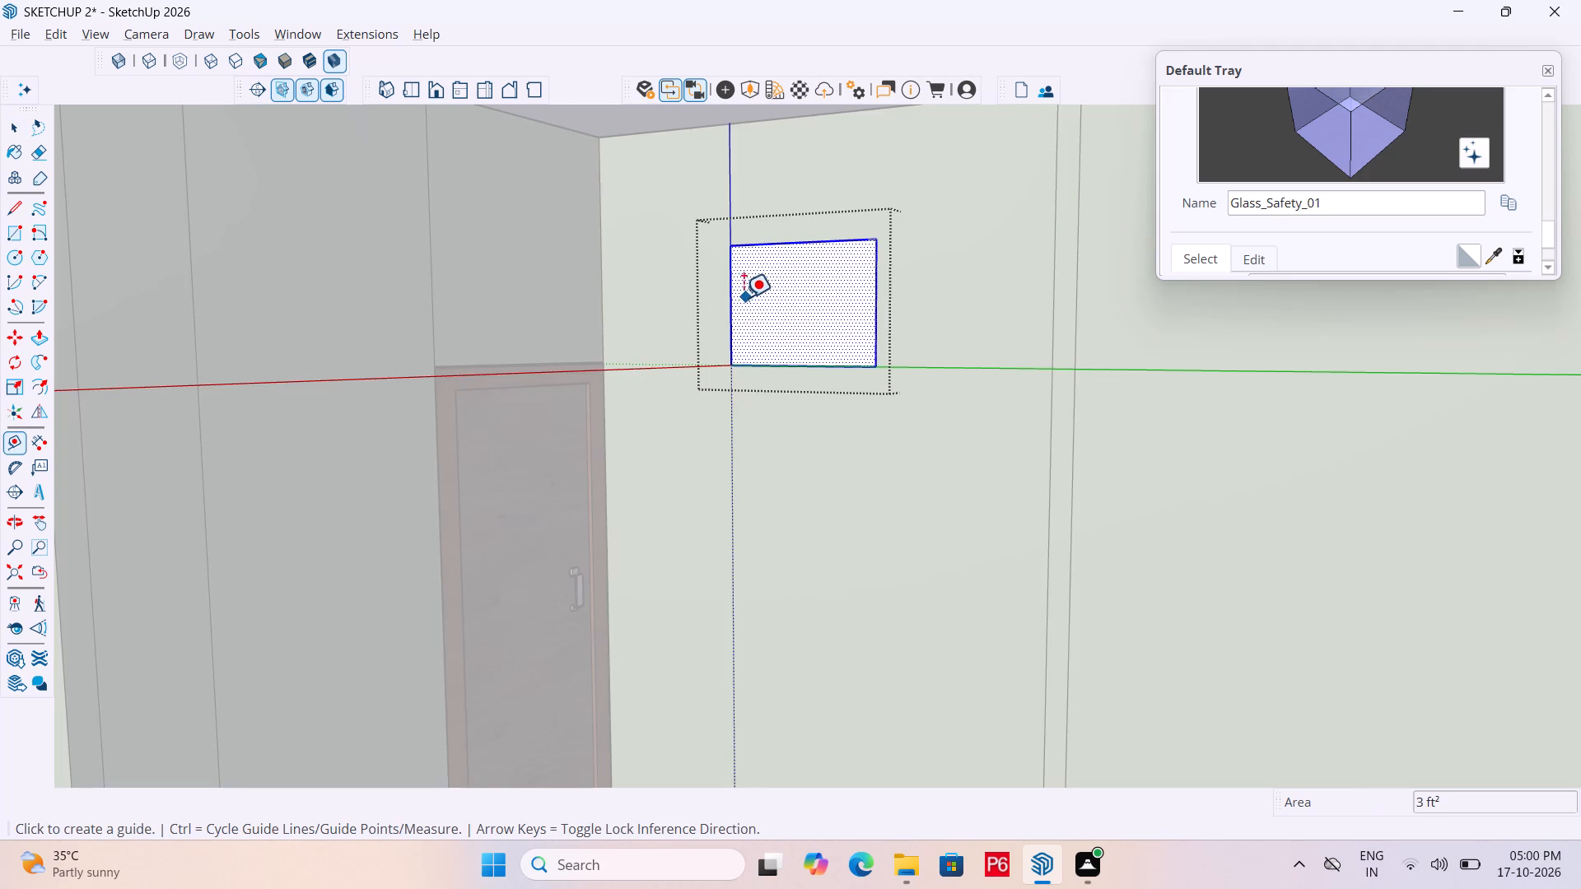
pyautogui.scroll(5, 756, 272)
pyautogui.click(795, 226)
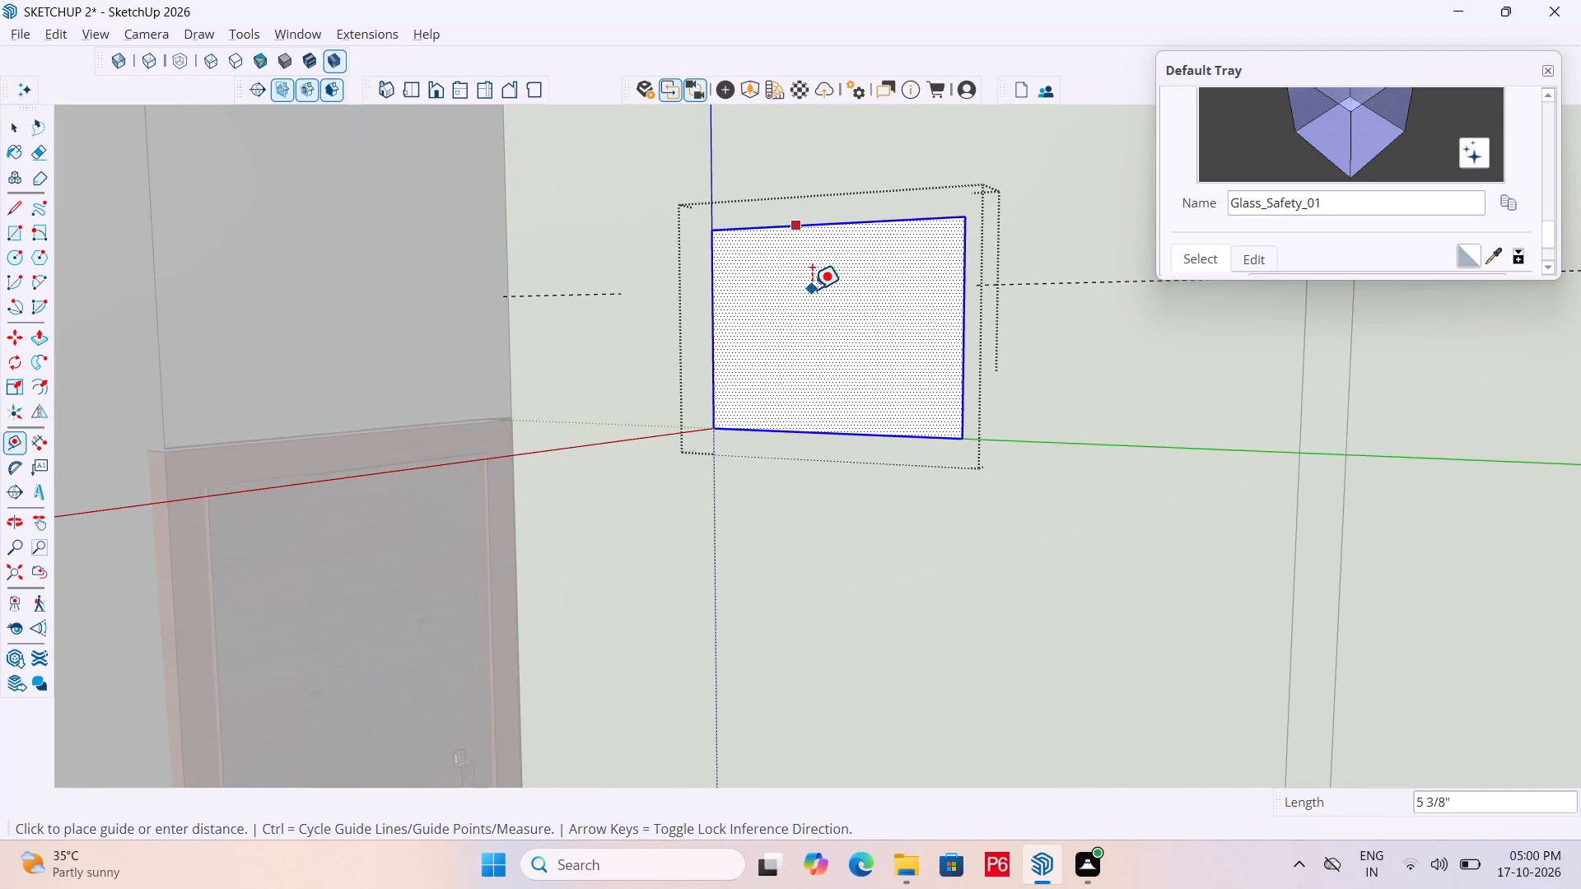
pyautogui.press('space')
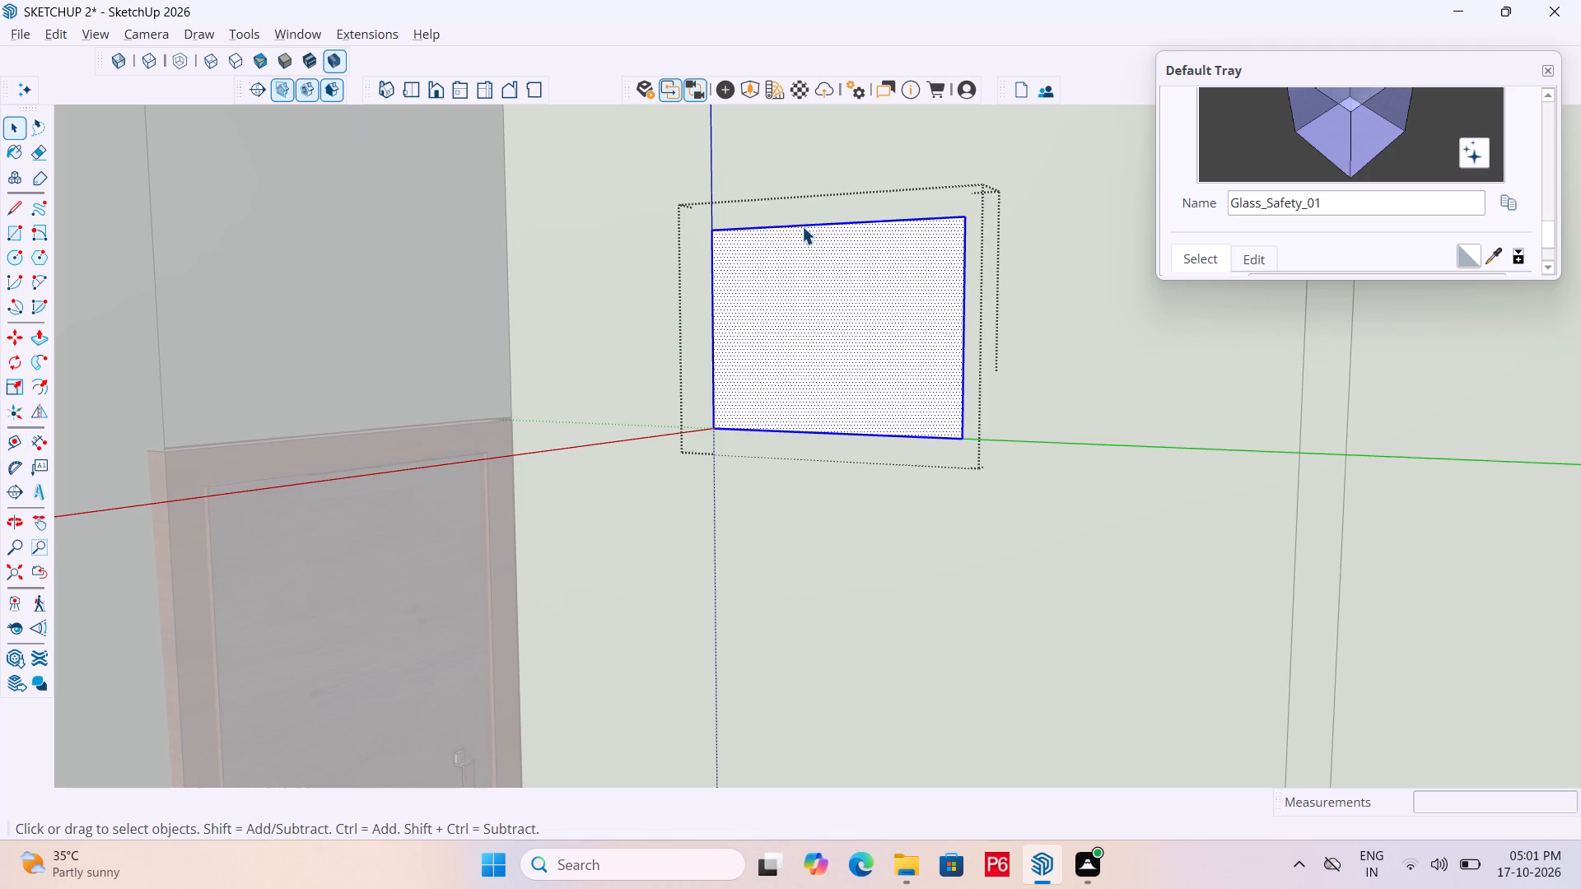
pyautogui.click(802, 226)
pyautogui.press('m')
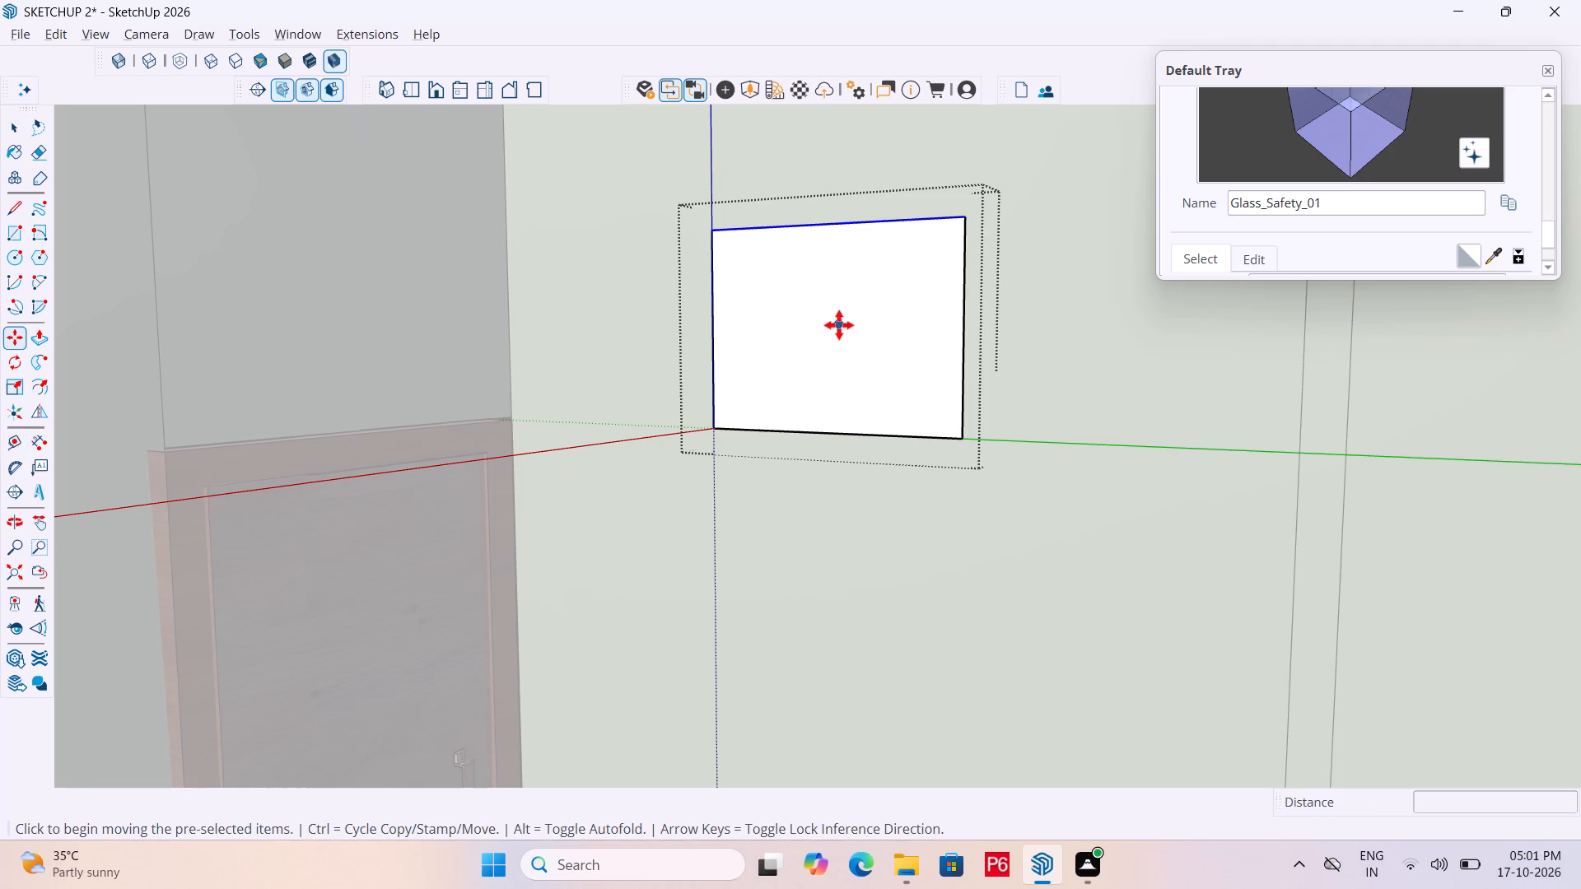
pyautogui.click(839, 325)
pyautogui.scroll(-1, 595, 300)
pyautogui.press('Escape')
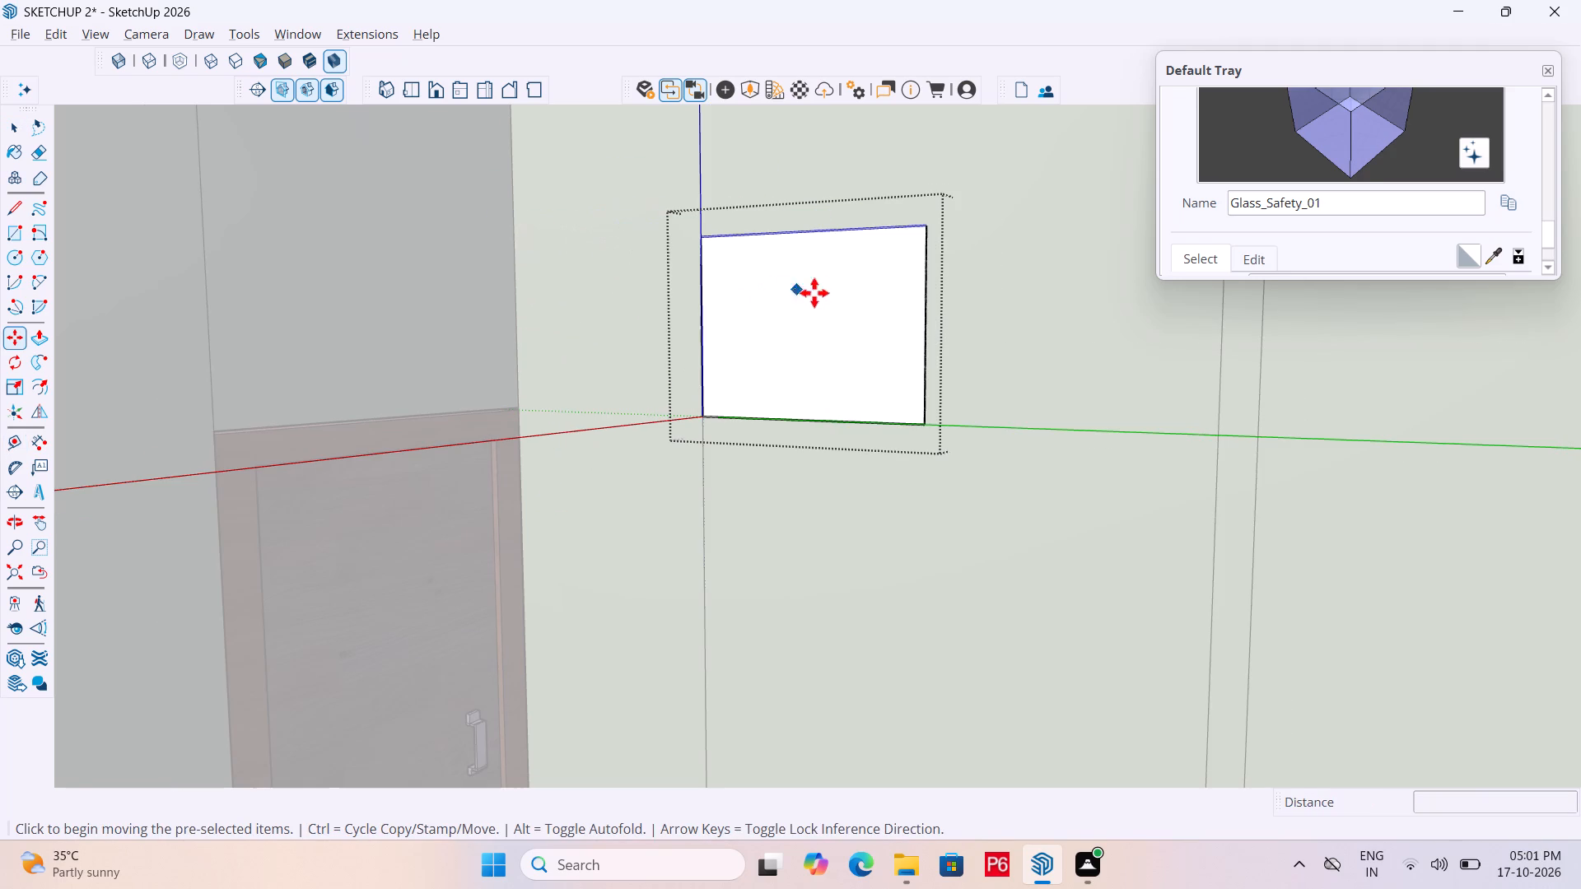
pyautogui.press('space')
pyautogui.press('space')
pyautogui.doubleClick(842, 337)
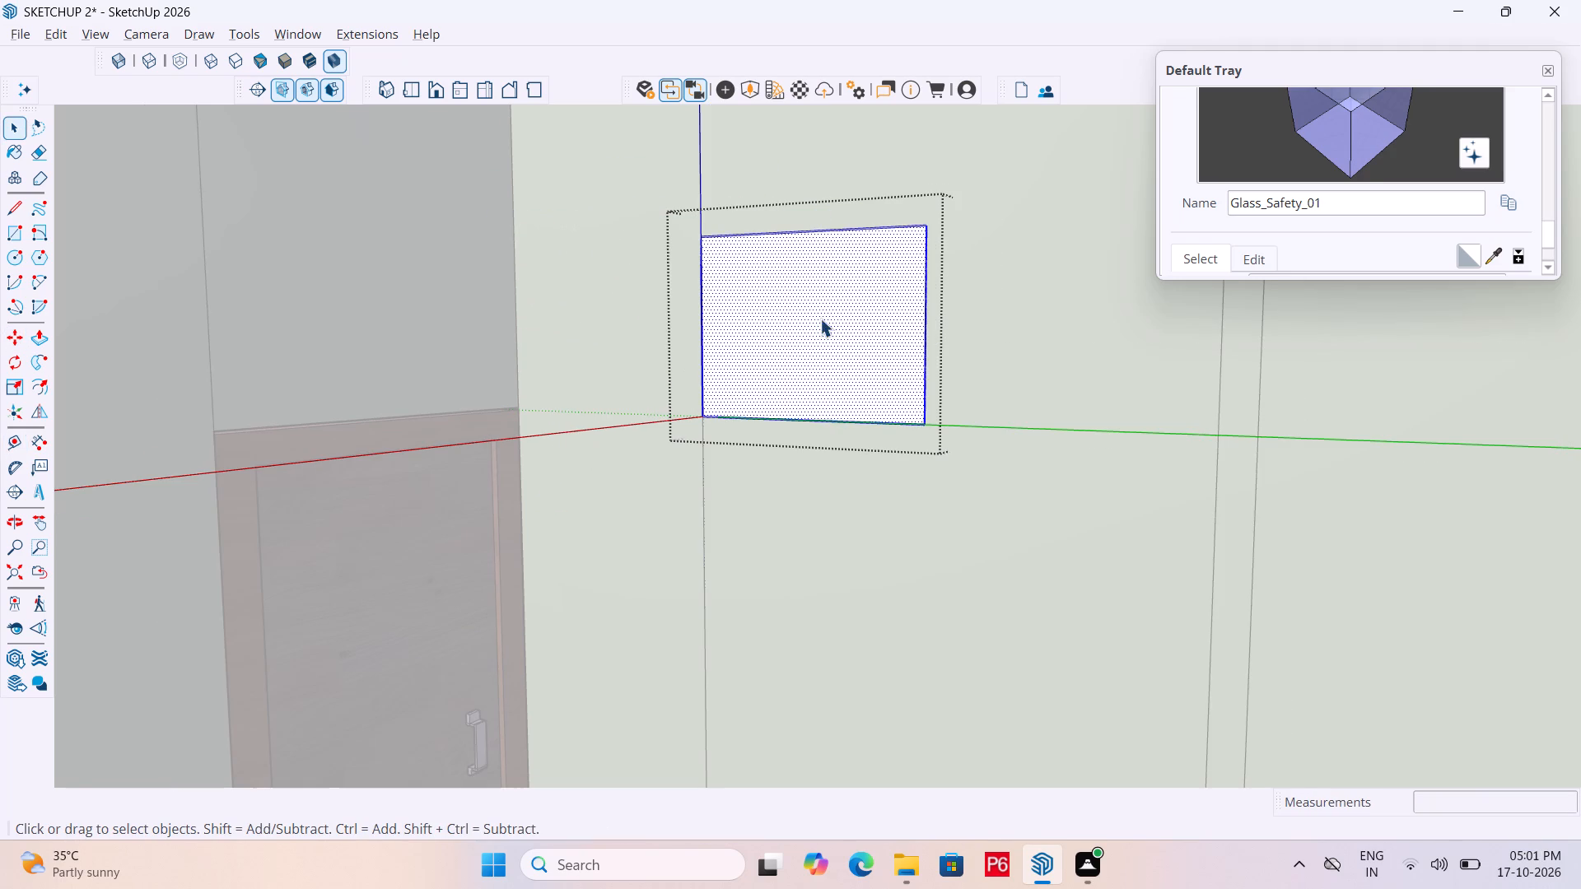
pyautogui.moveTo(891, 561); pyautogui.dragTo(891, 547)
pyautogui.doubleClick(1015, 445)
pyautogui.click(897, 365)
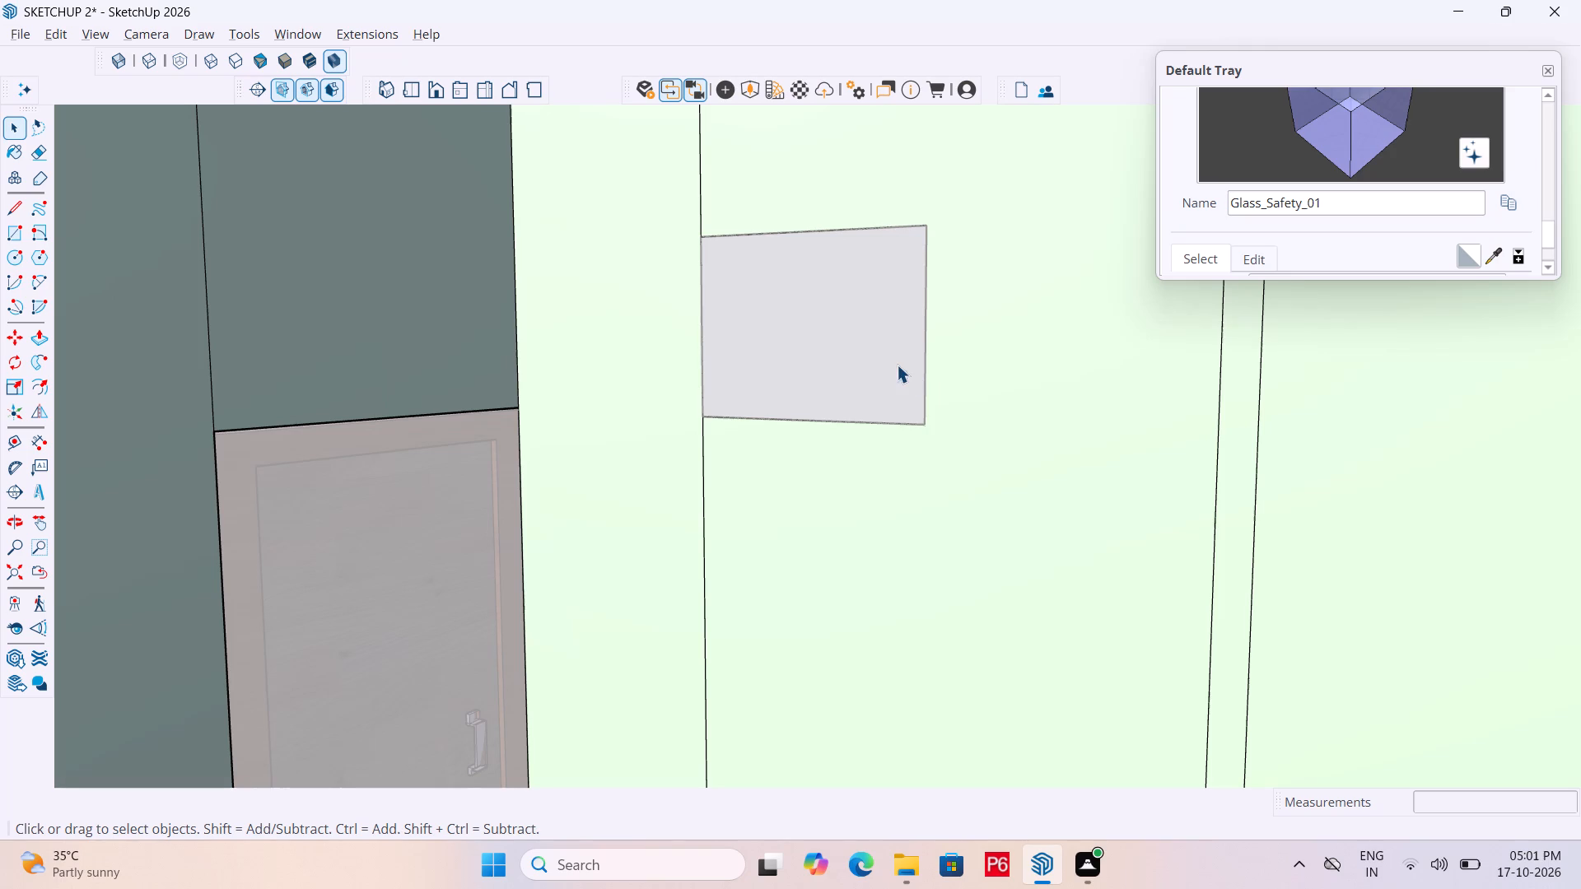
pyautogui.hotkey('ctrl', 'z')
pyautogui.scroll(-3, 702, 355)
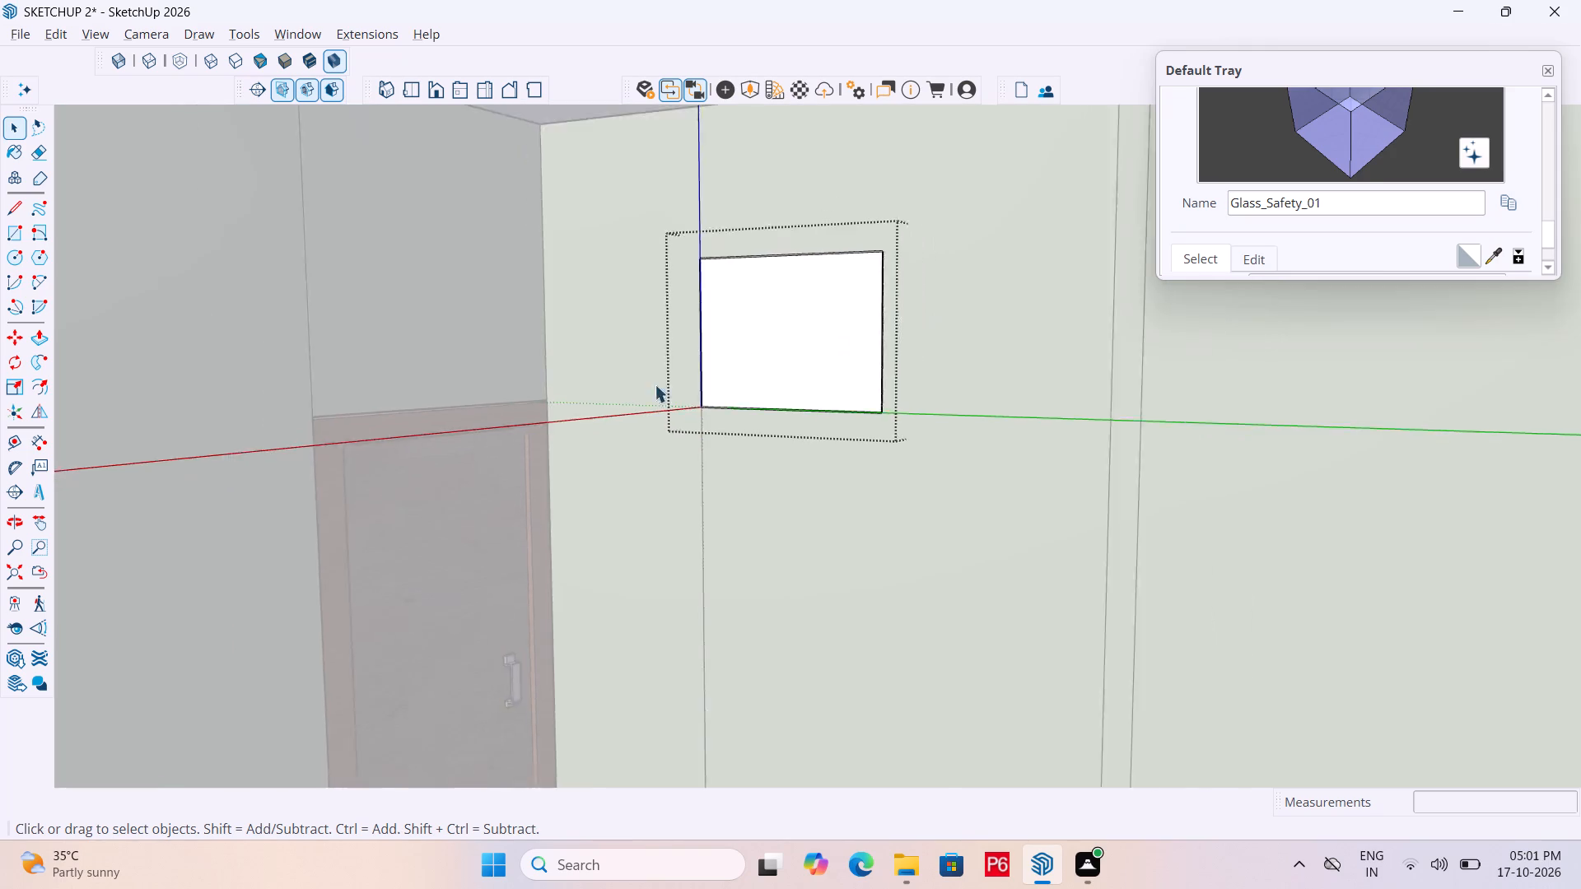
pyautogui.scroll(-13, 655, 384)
# Move the rectangle group out of the small high opening to the clear ground in front of the porch.
pyautogui.doubleClick(787, 250)
pyautogui.click(743, 386)
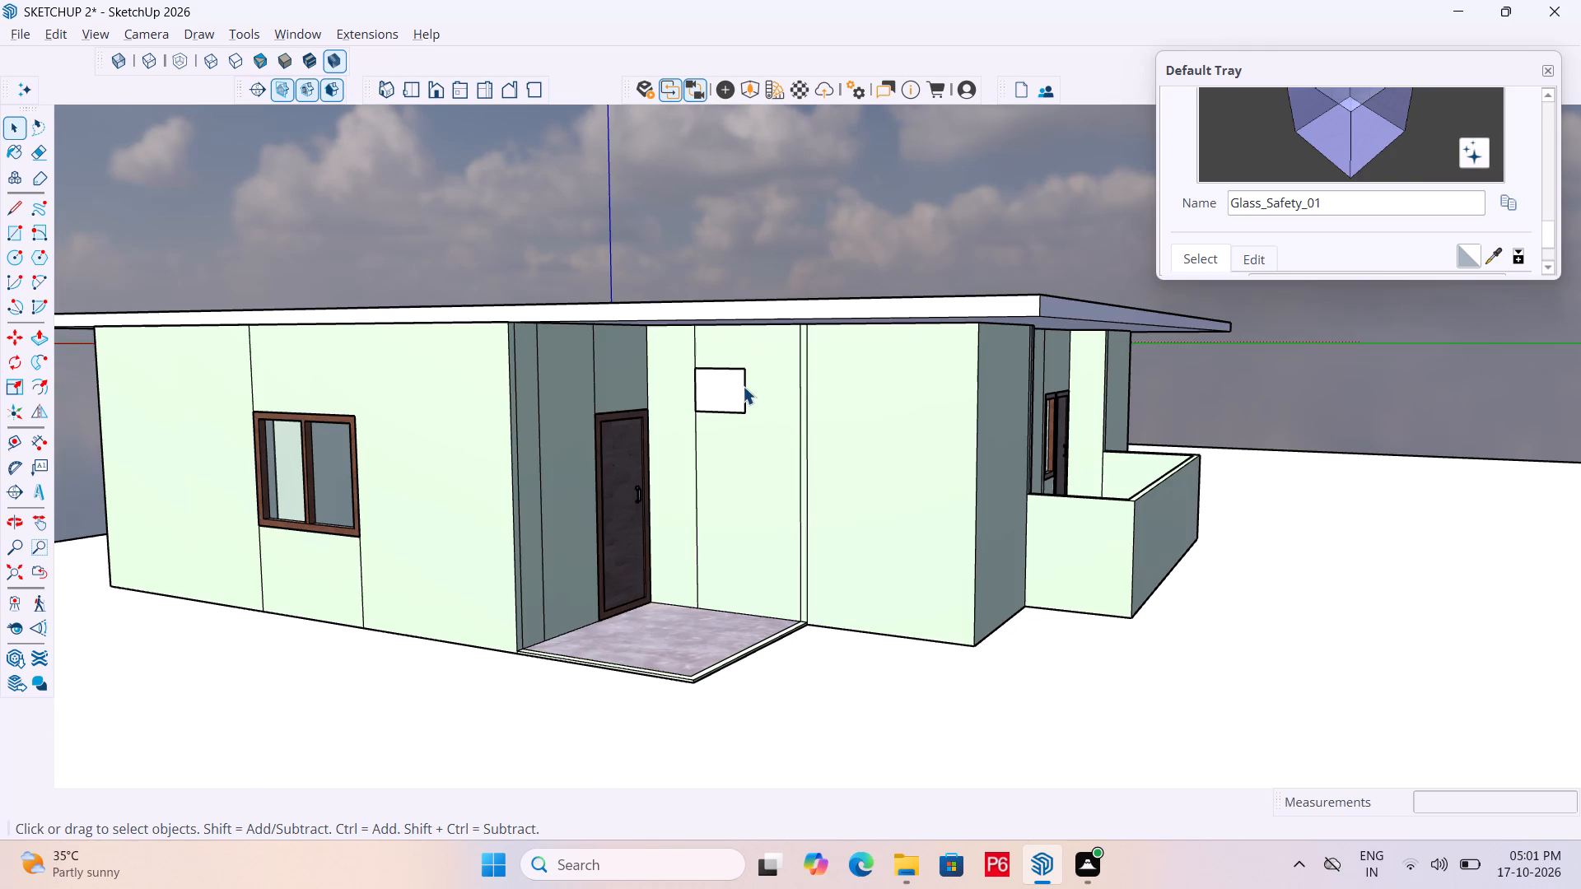
pyautogui.scroll(4, 733, 392)
pyautogui.press('m')
pyautogui.click(736, 390)
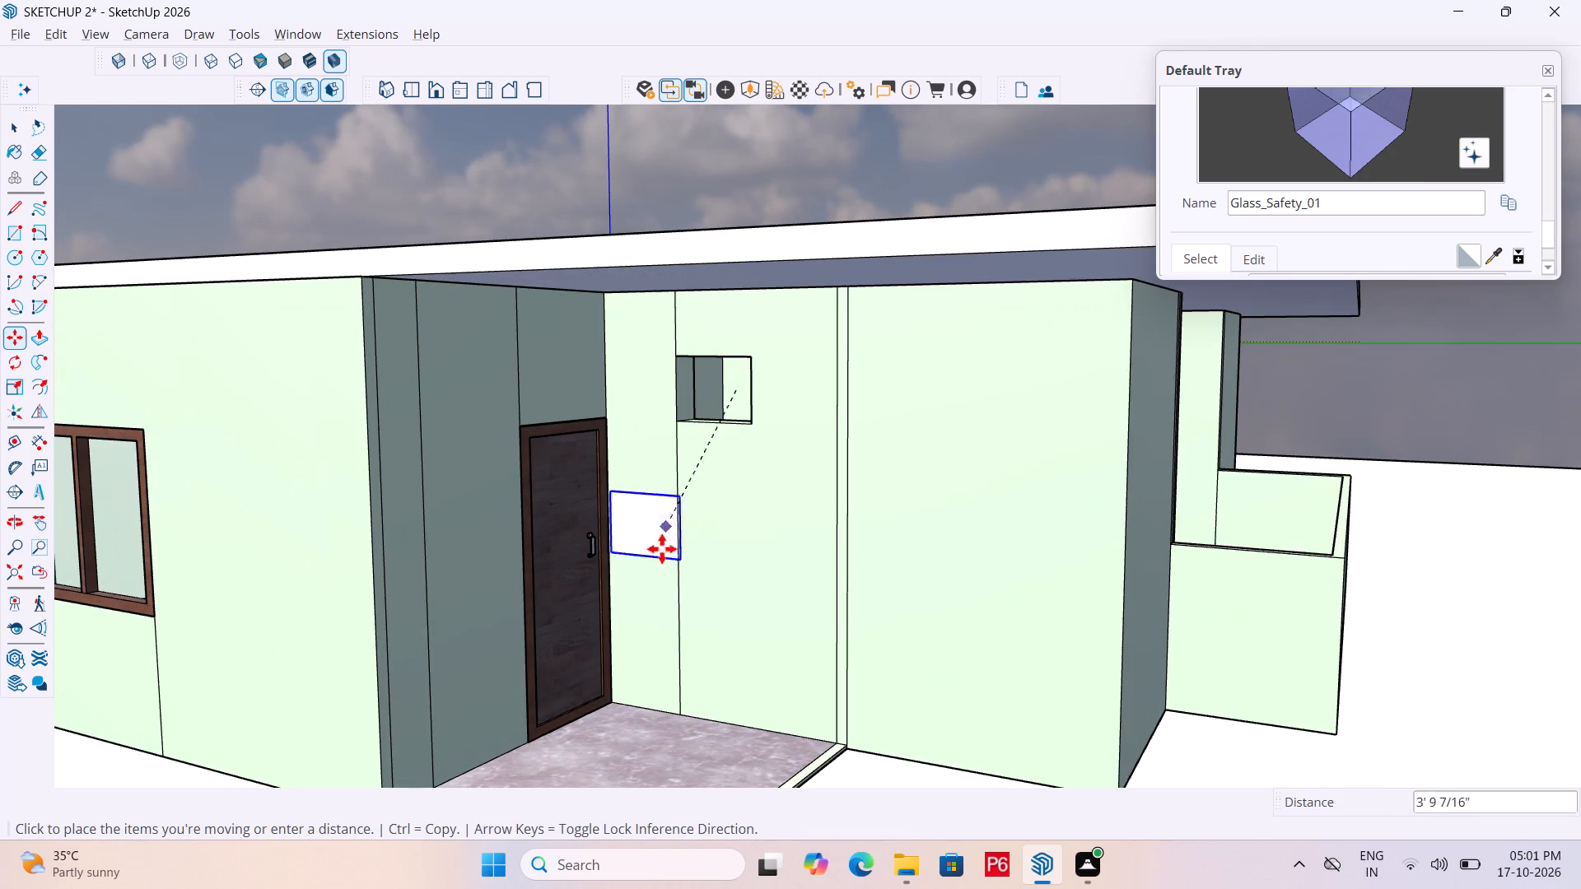
pyautogui.scroll(-7, 854, 311)
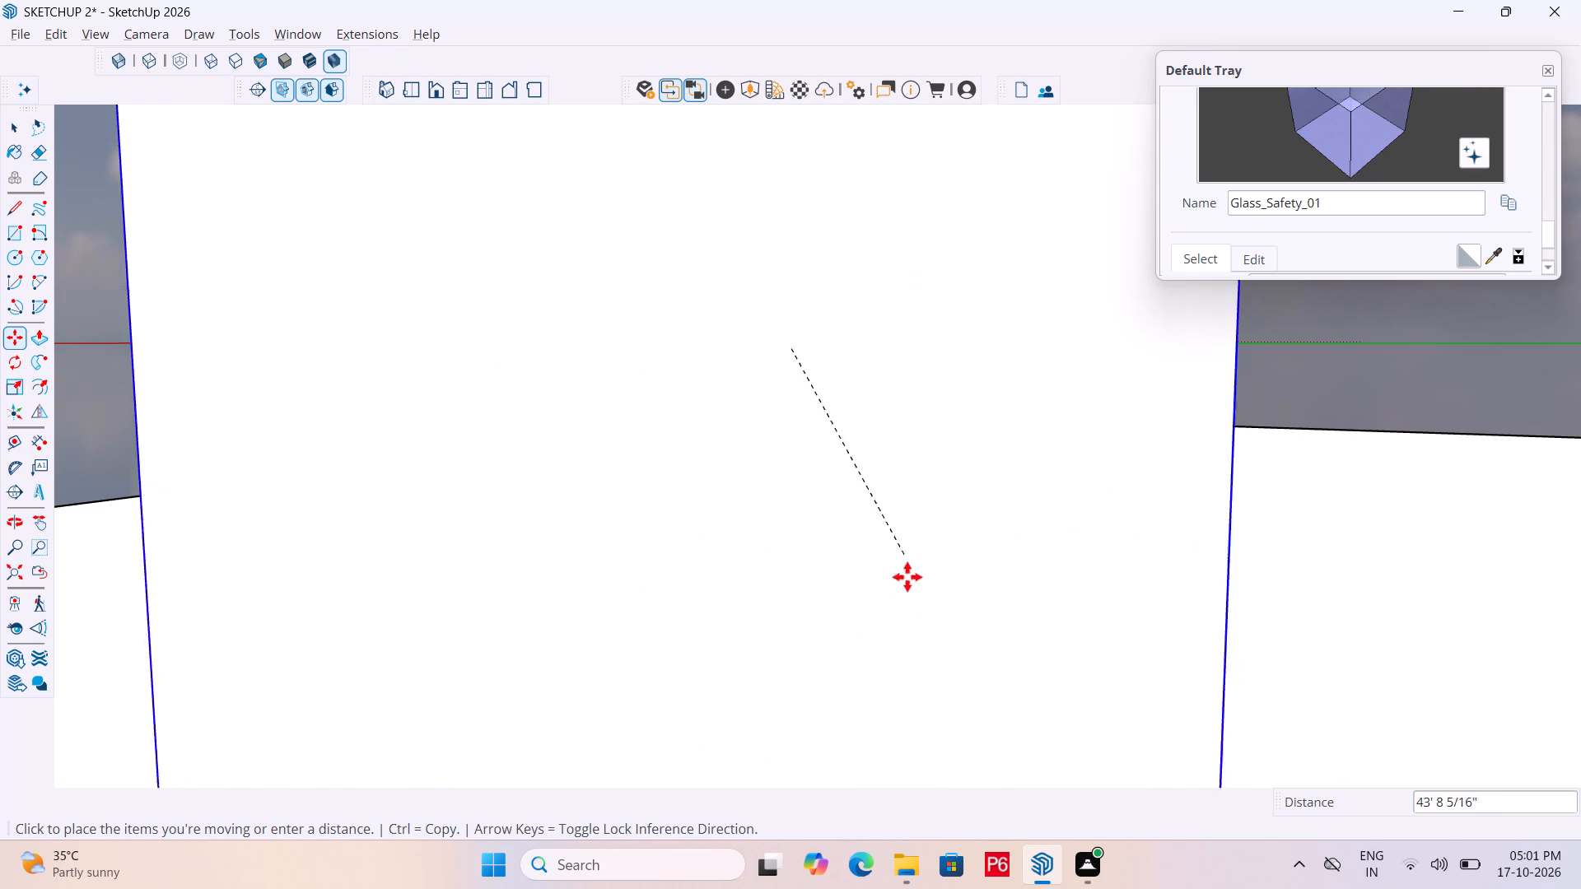
pyautogui.scroll(-7, 617, 496)
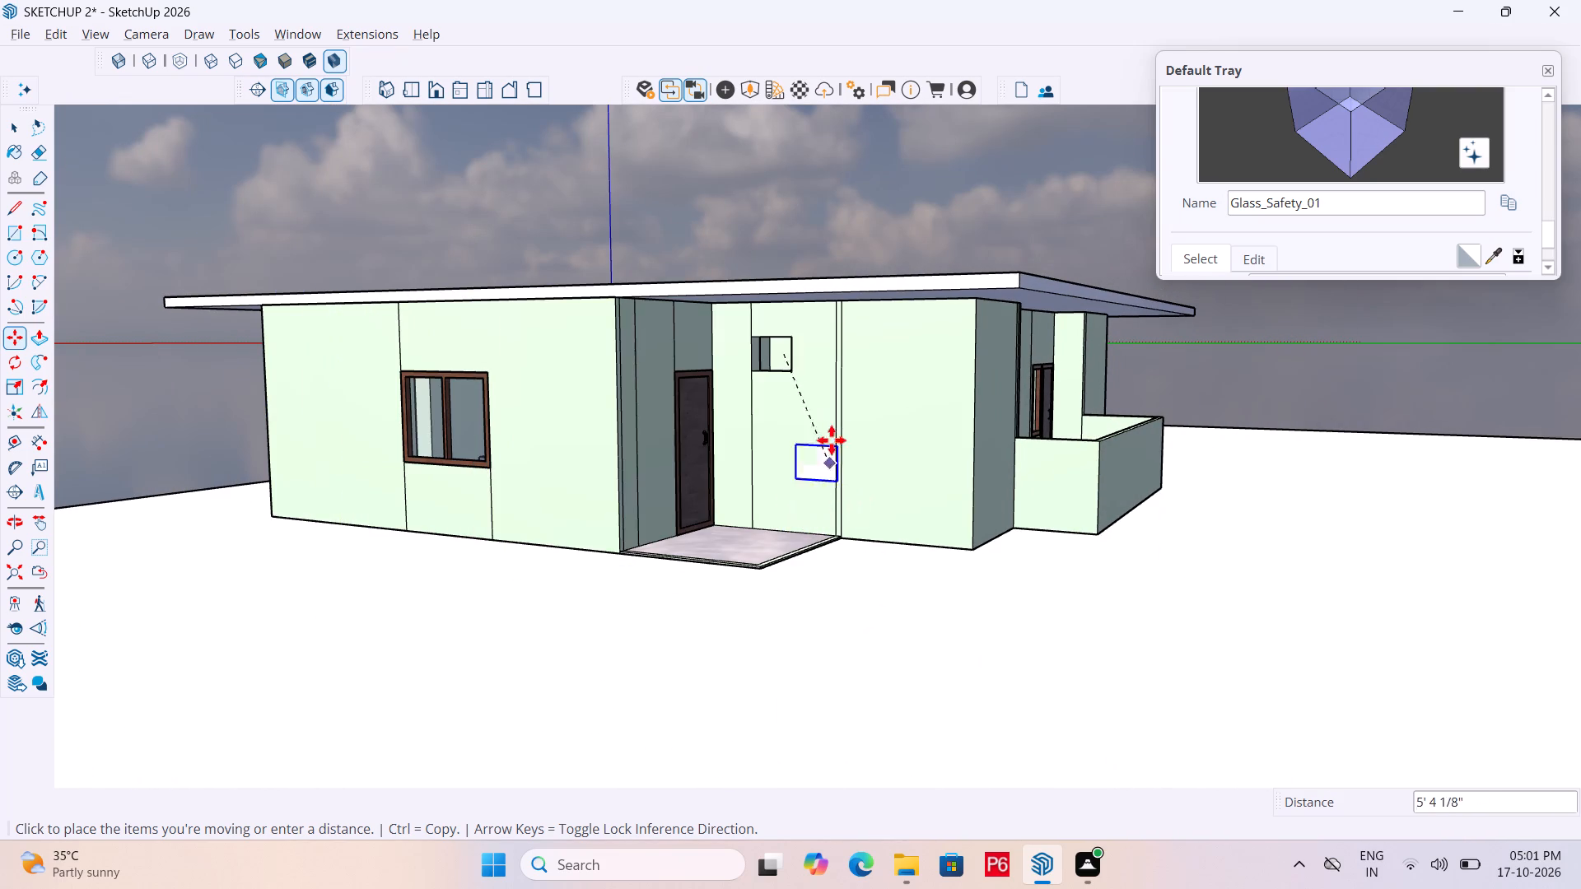
pyautogui.moveTo(658, 576); pyautogui.dragTo(683, 542)
pyautogui.scroll(-9, 707, 483)
pyautogui.moveTo(711, 501); pyautogui.dragTo(840, 547, button='middle')
pyautogui.press('space')
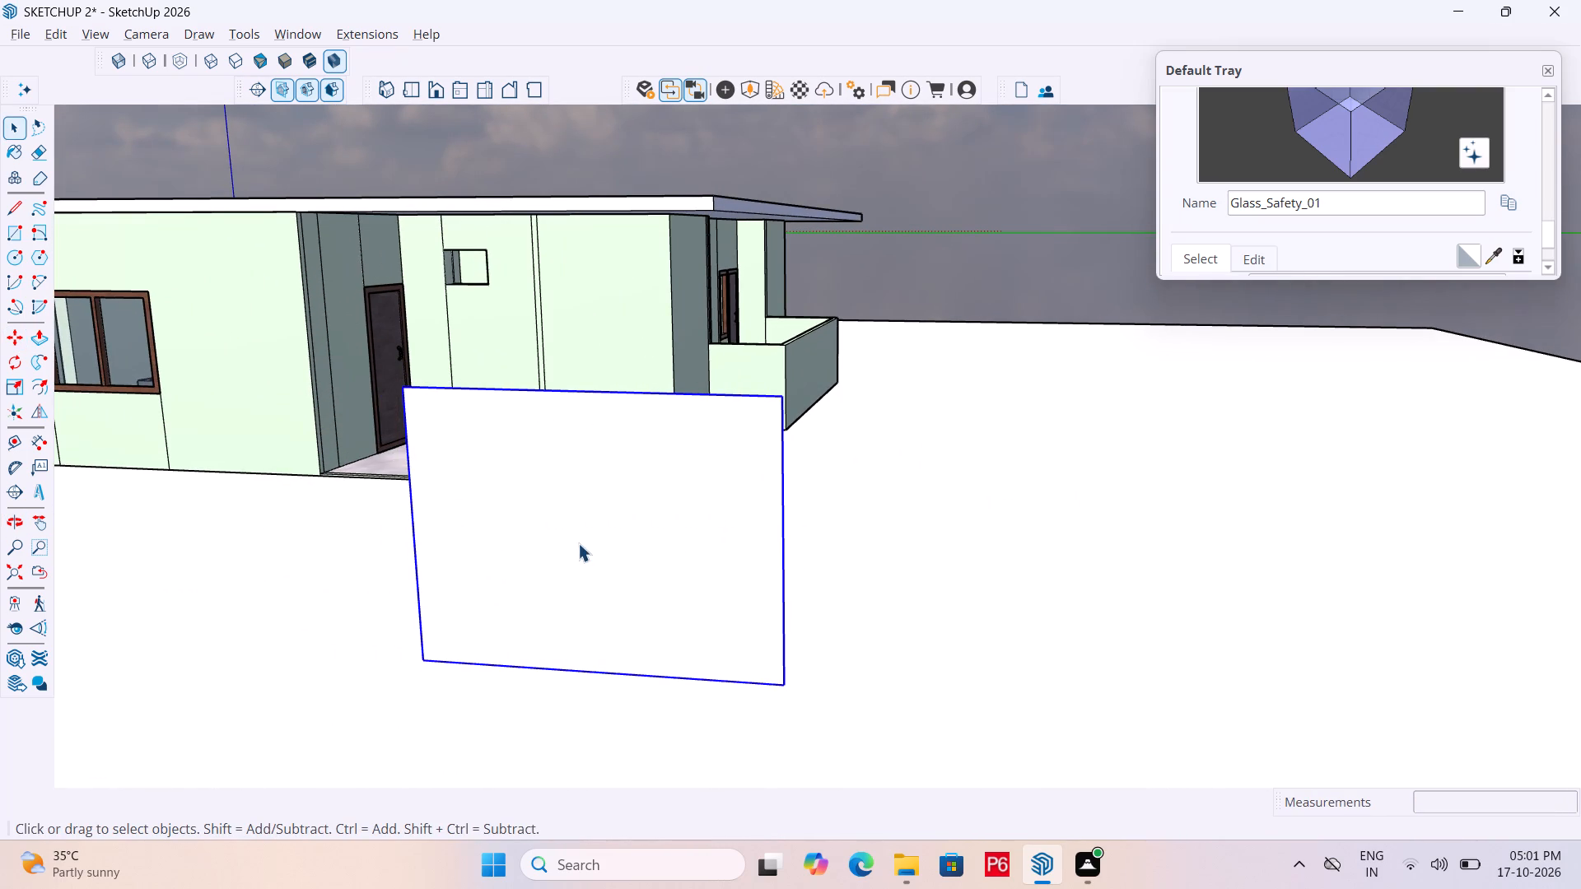
# Open the moved rectangle group for editing with its face and edges selected.
pyautogui.tripleClick(596, 531)
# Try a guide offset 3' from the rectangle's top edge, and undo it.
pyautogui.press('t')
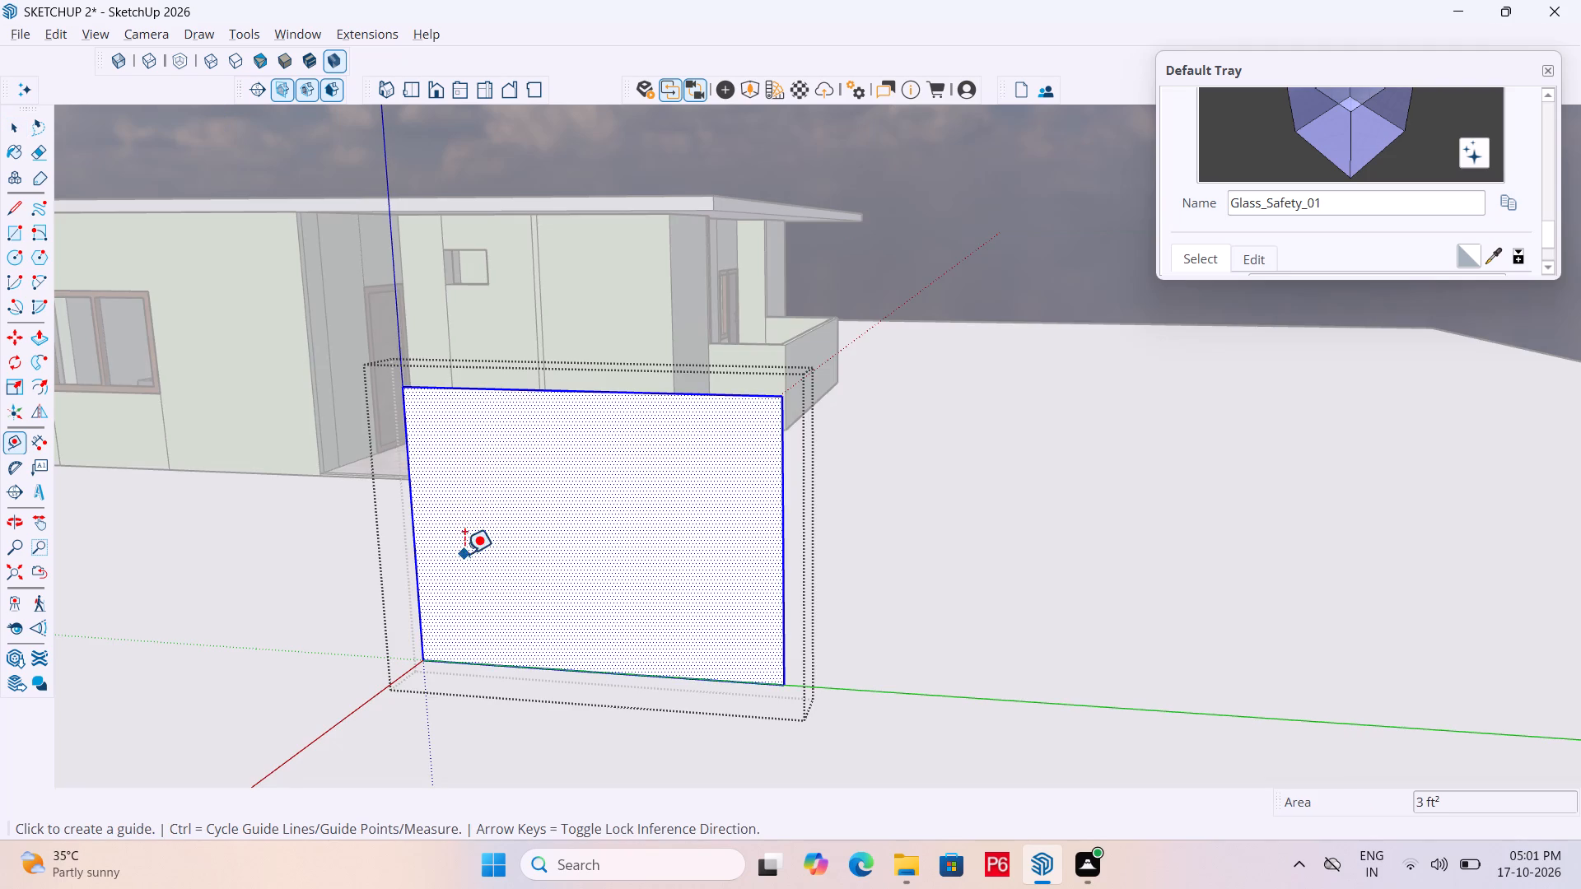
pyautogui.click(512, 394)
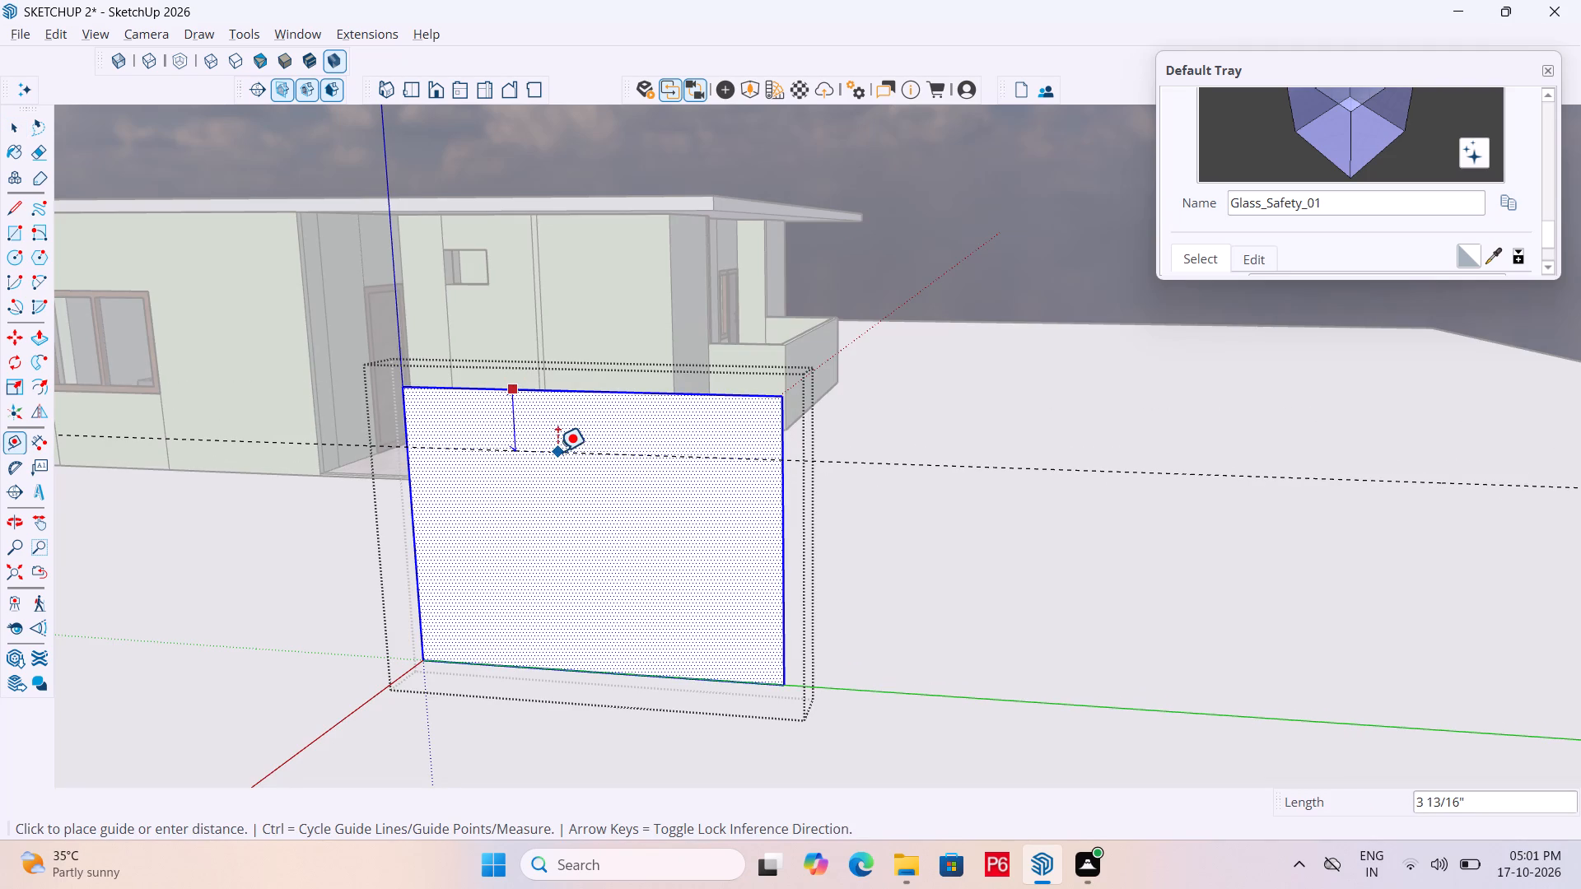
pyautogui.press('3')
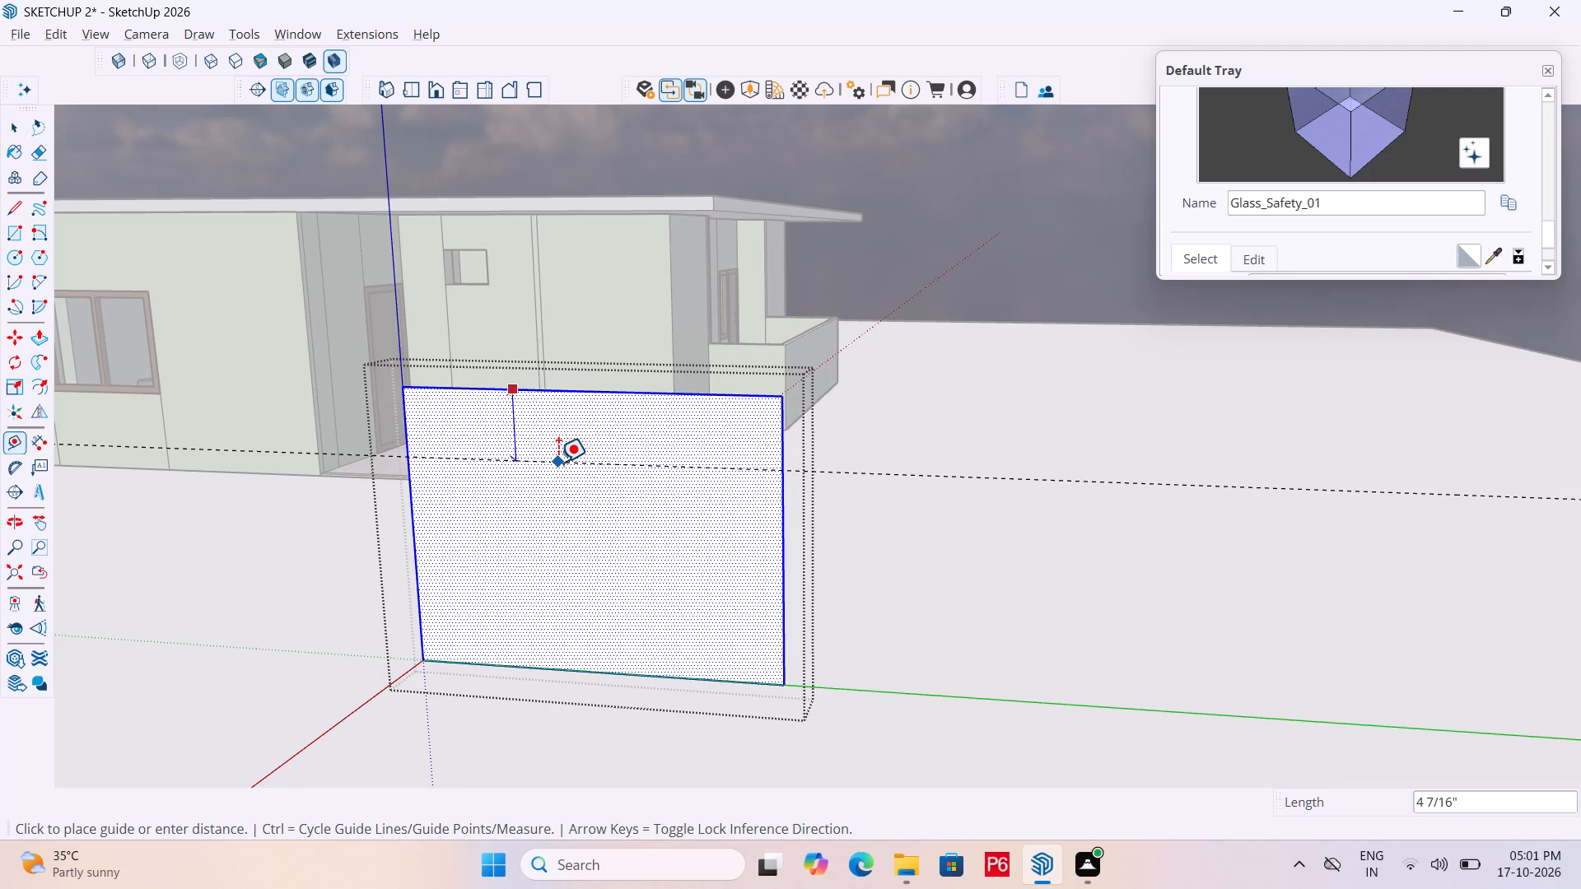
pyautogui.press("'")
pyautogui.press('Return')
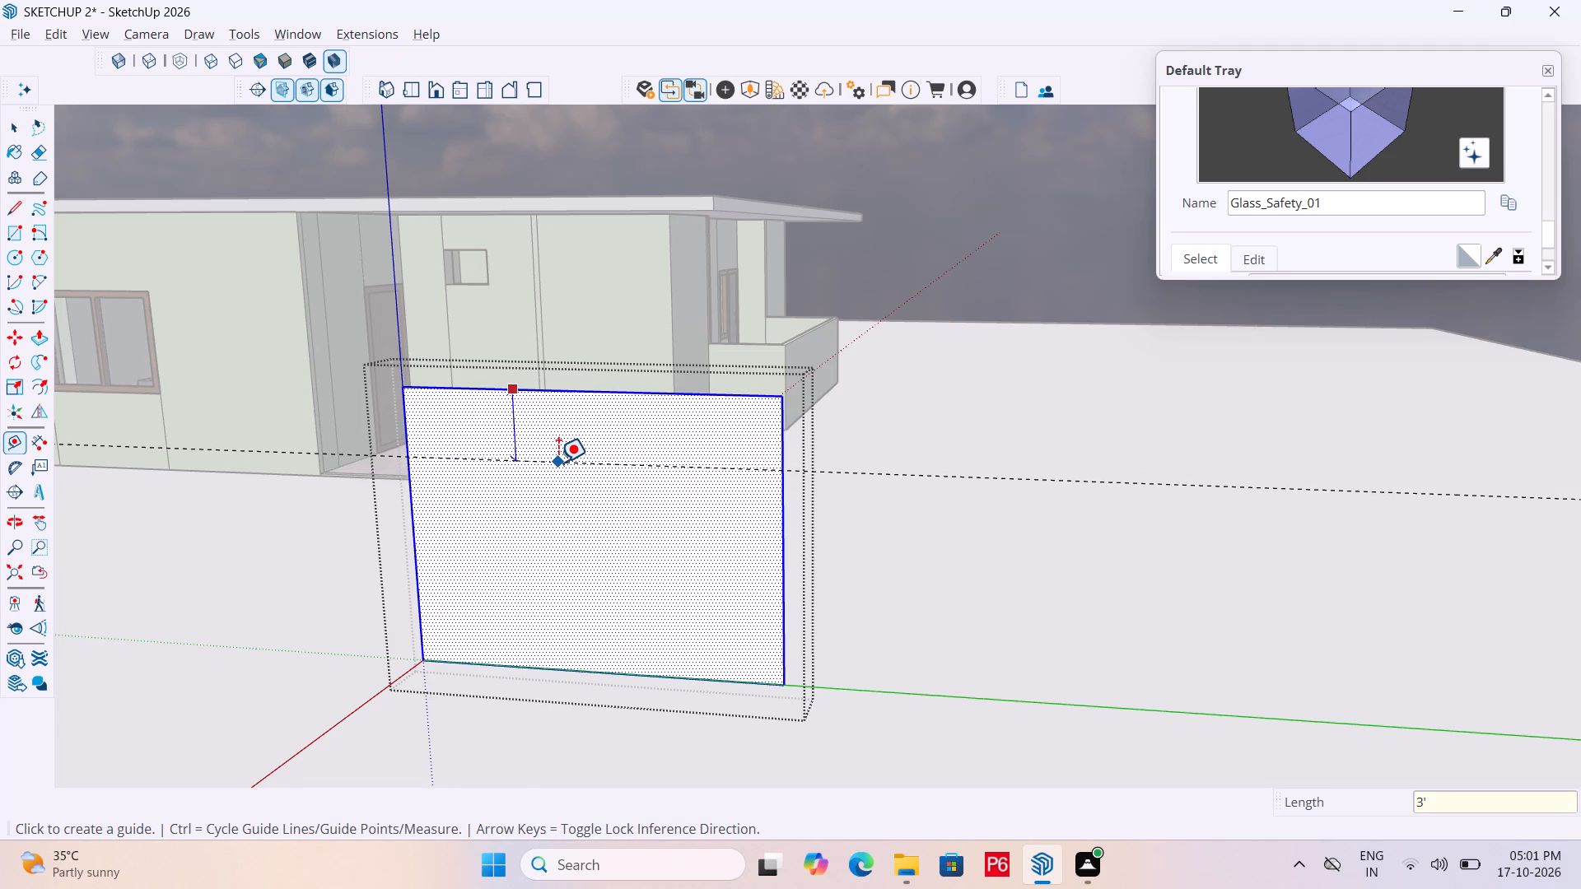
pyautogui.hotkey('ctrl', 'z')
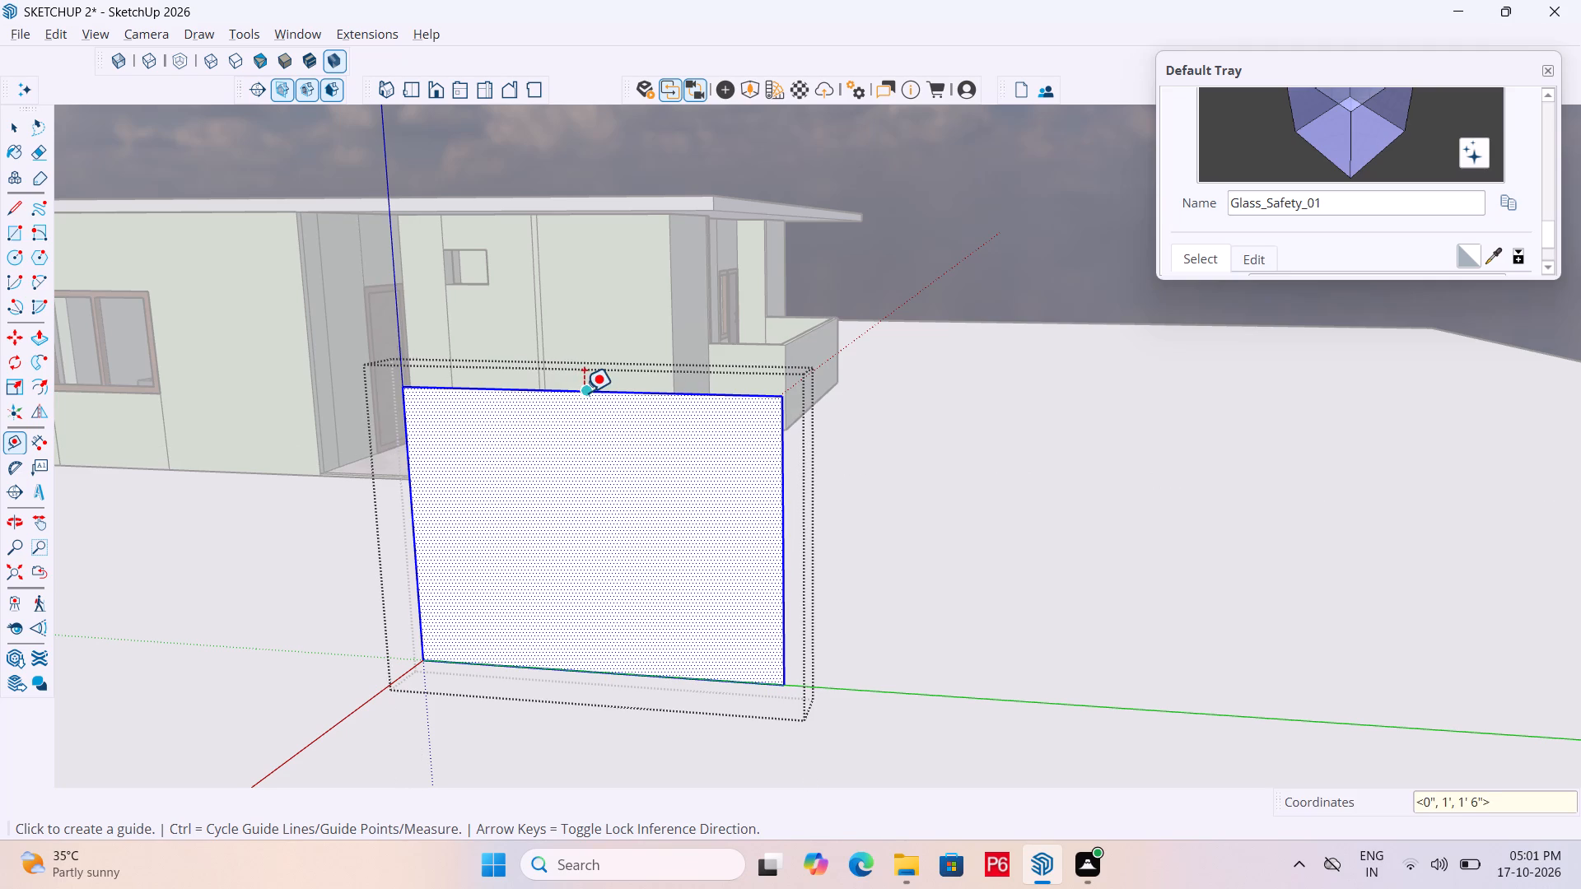
# Place two horizontal guides down the rectangle at 3" spacing, starting from its top edge.
pyautogui.click(584, 393)
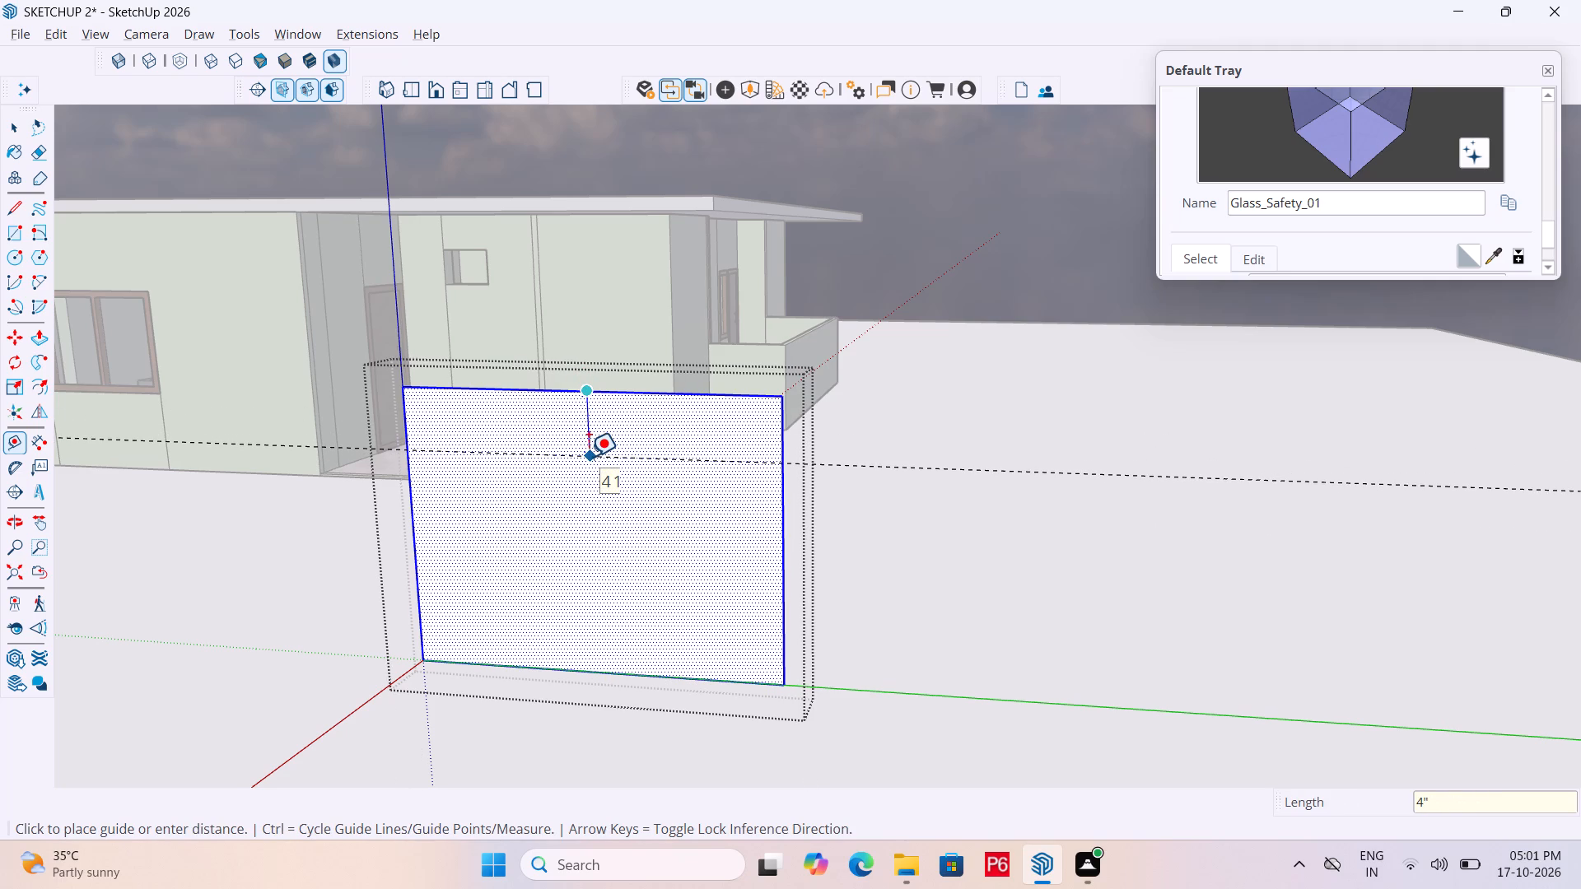
pyautogui.press('3')
pyautogui.hotkey('shift', '"')
pyautogui.press('Return')
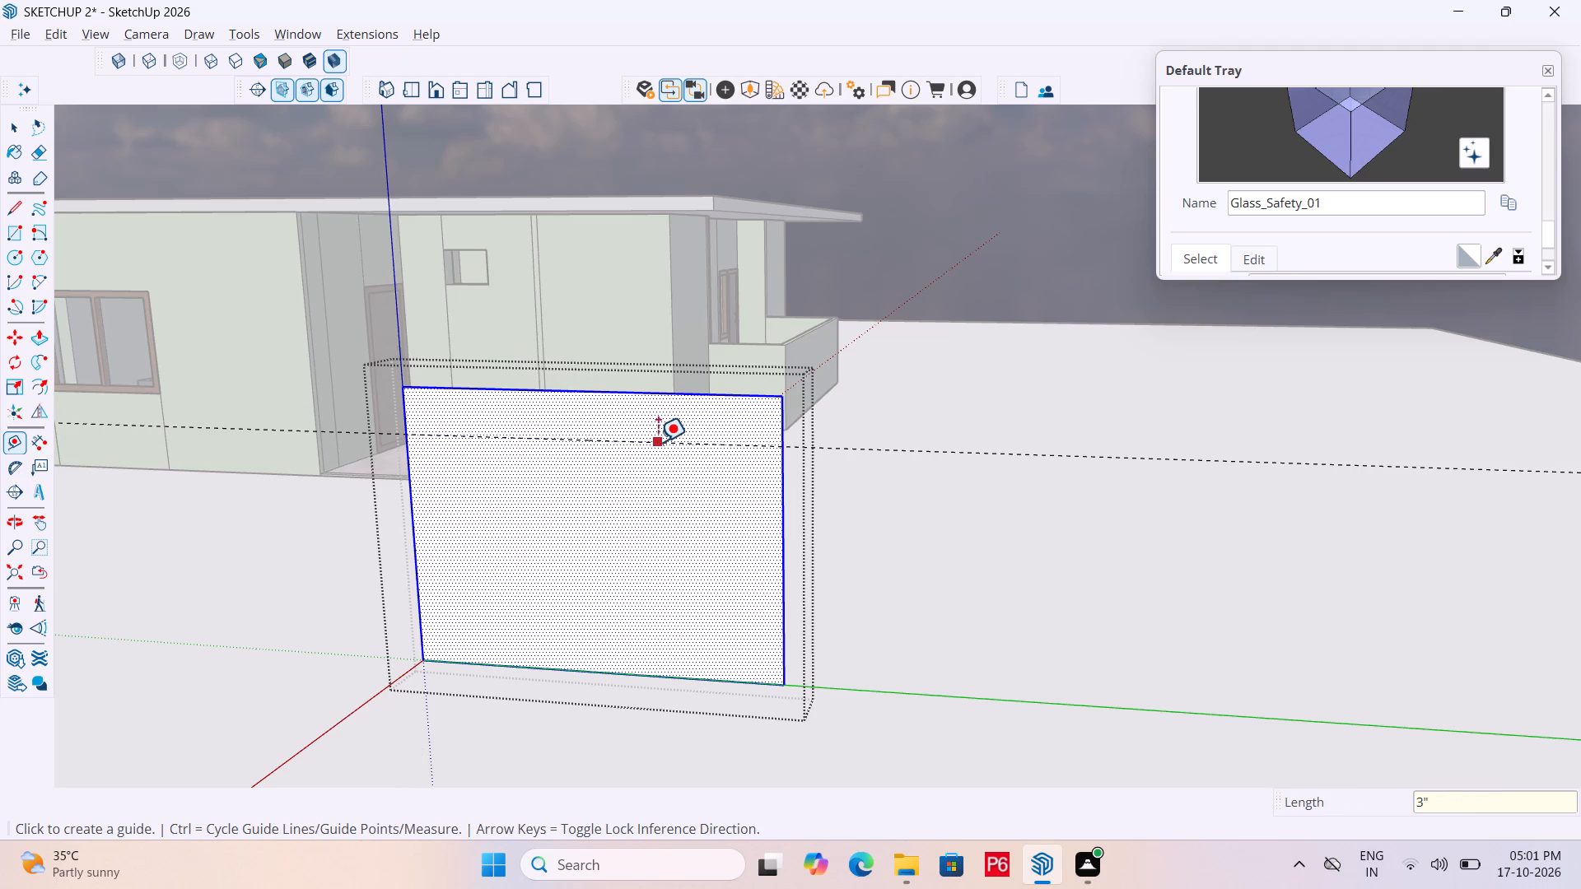
pyautogui.click(659, 442)
pyautogui.press('3')
pyautogui.hotkey('shift', '"')
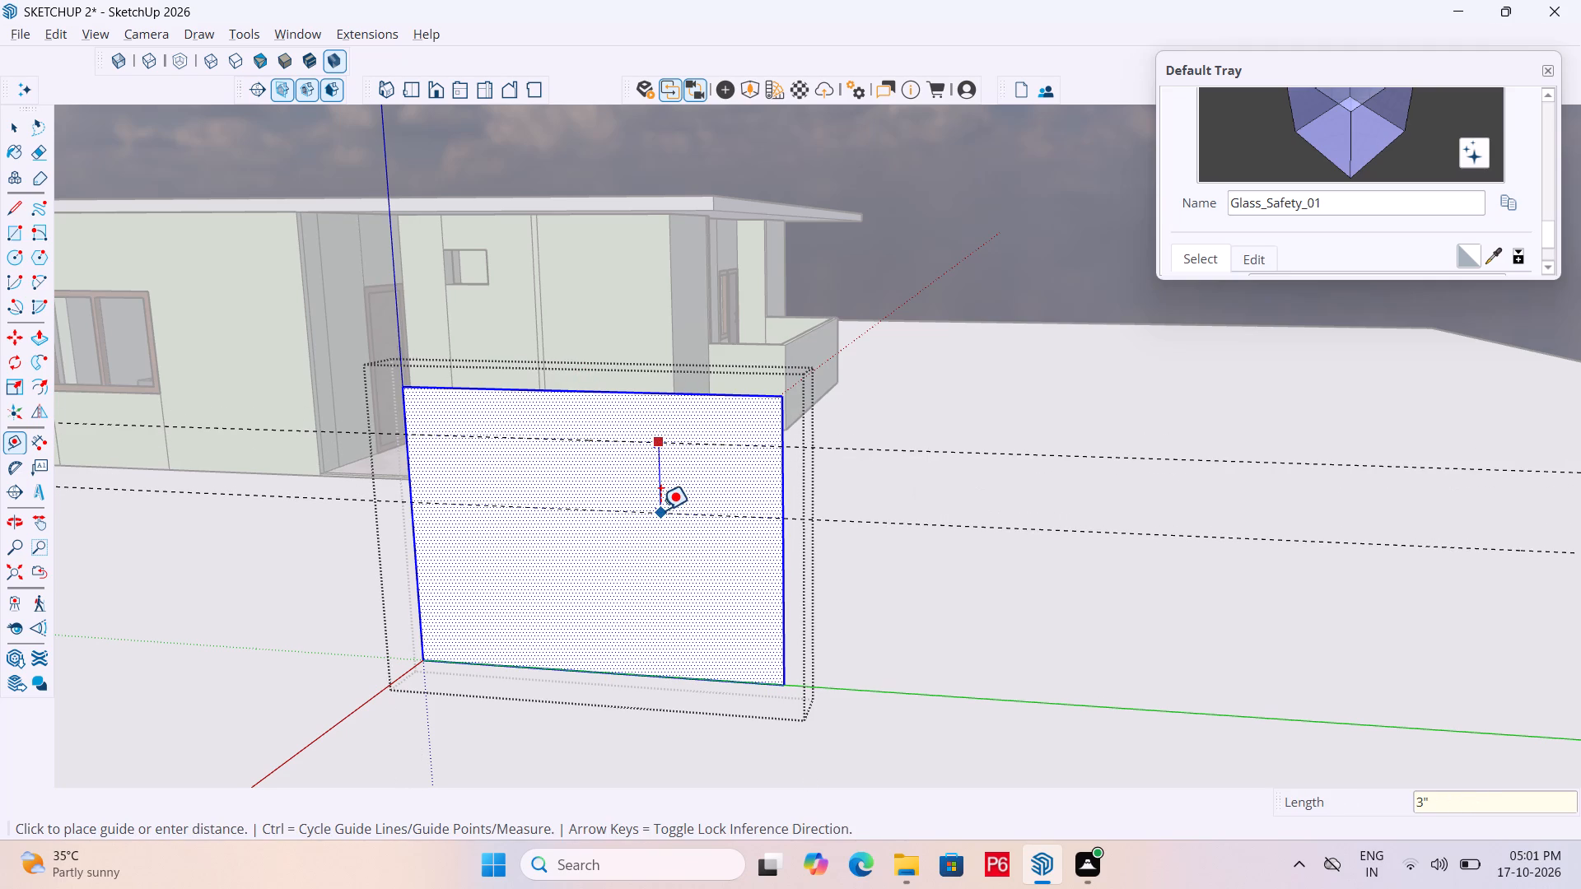
pyautogui.press('Return')
# Add three more horizontal guides below the existing two, each offset 3" from the one above.
pyautogui.click(686, 494)
pyautogui.write('3"')
pyautogui.press('Return')
pyautogui.click(694, 538)
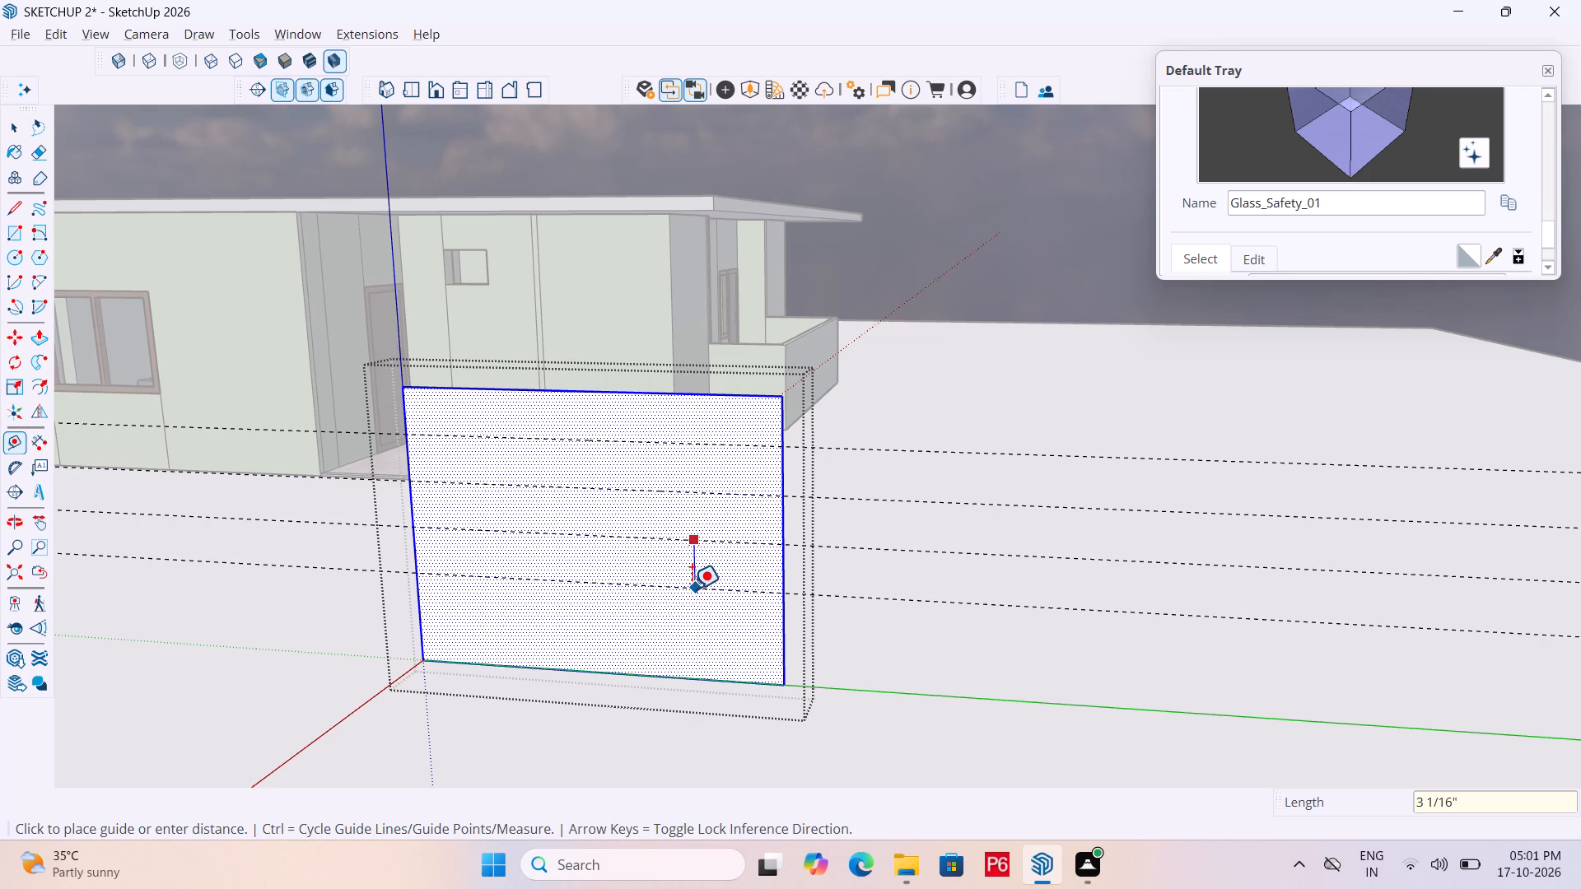
pyautogui.press('3')
pyautogui.hotkey('shift', '"')
pyautogui.press('Return')
pyautogui.click(709, 586)
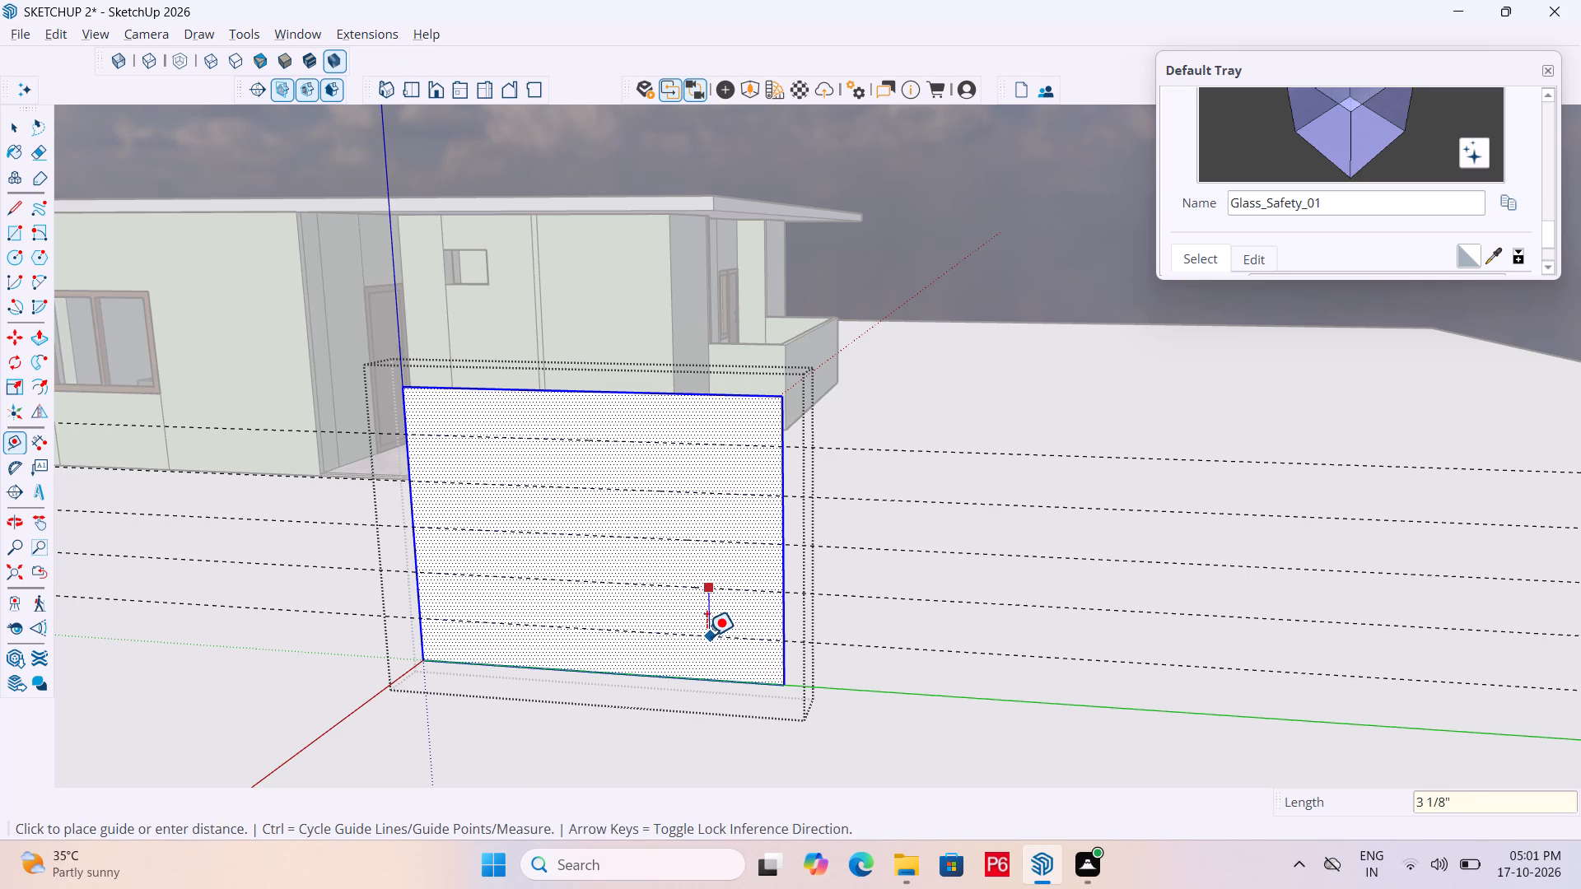
pyautogui.press('3')
pyautogui.hotkey('shift', '"')
pyautogui.press('Return')
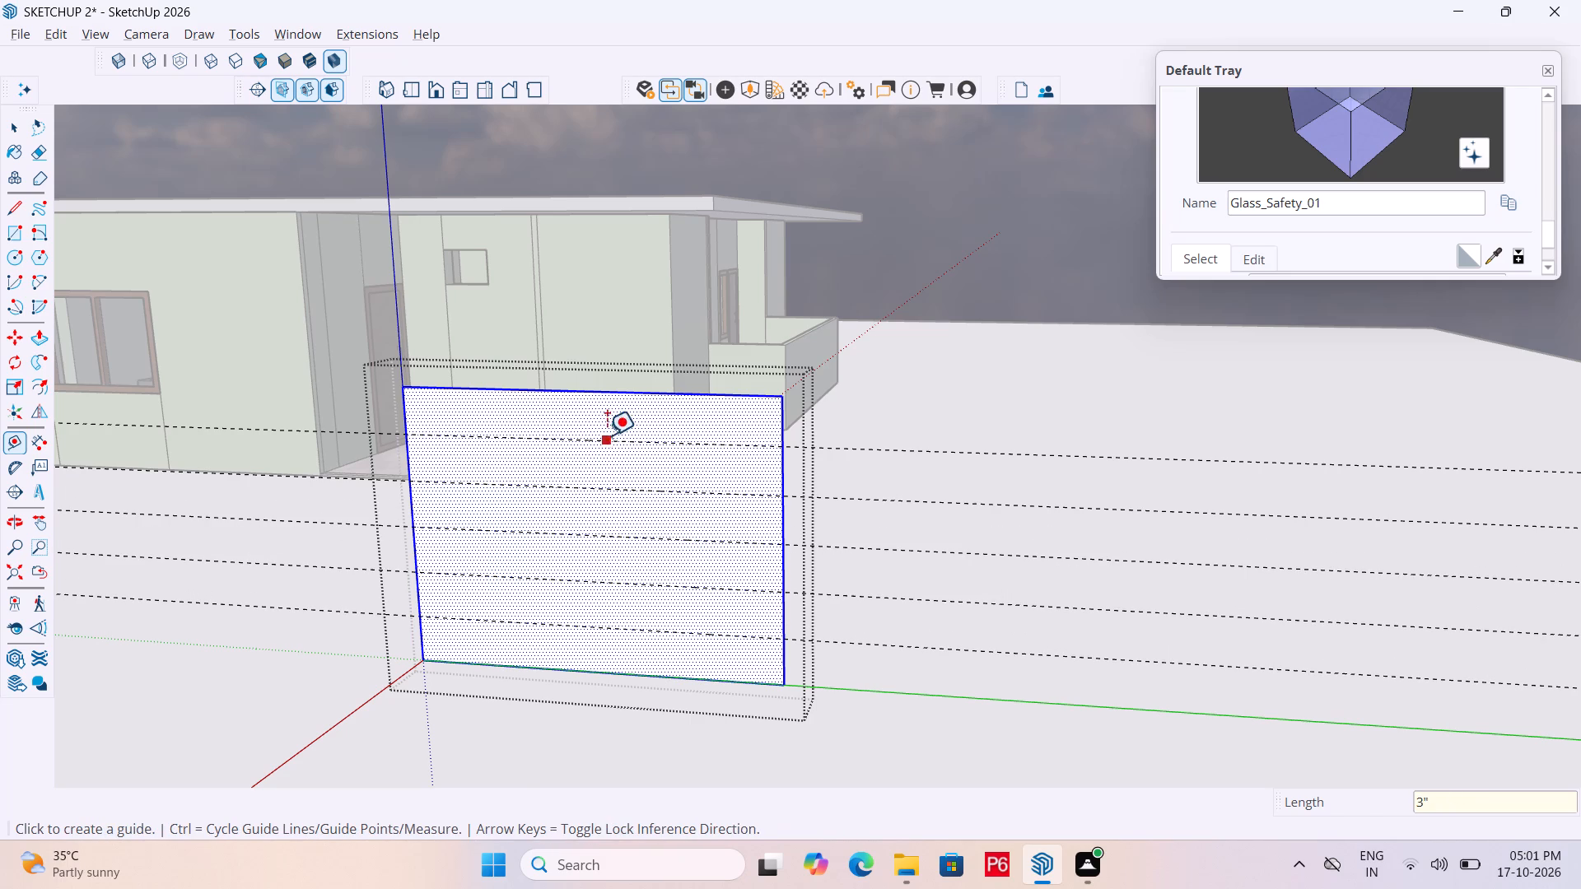
# Draw 2' lines across the rectangle along the upper three guides, from side edge to side edge.
pyautogui.press('space')
pyautogui.press('l')
pyautogui.scroll(4, 658, 437)
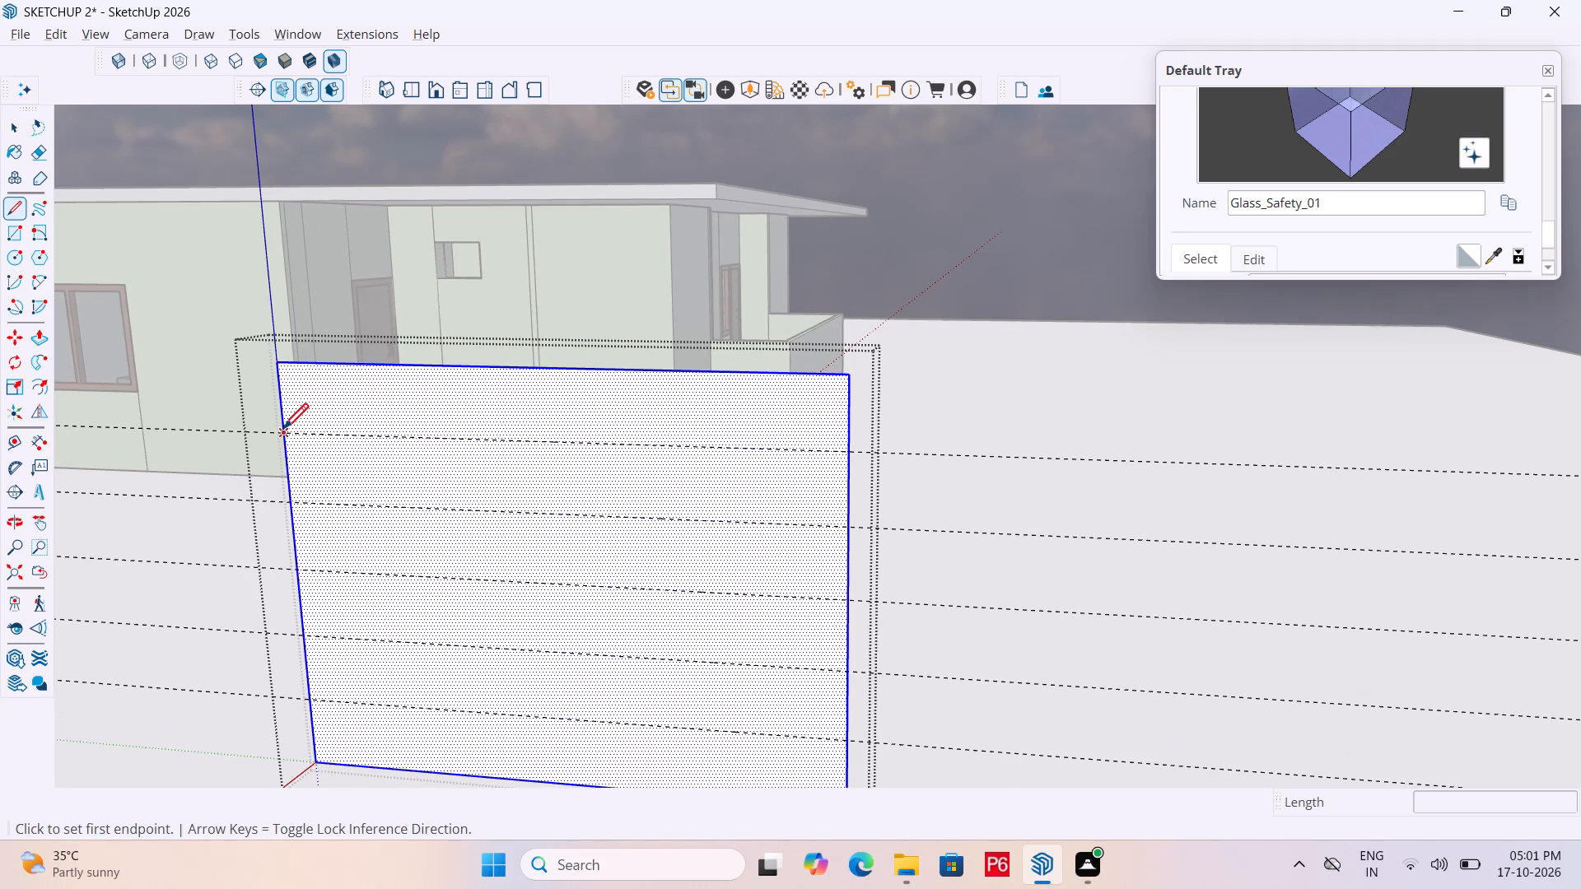
pyautogui.click(283, 431)
pyautogui.click(851, 454)
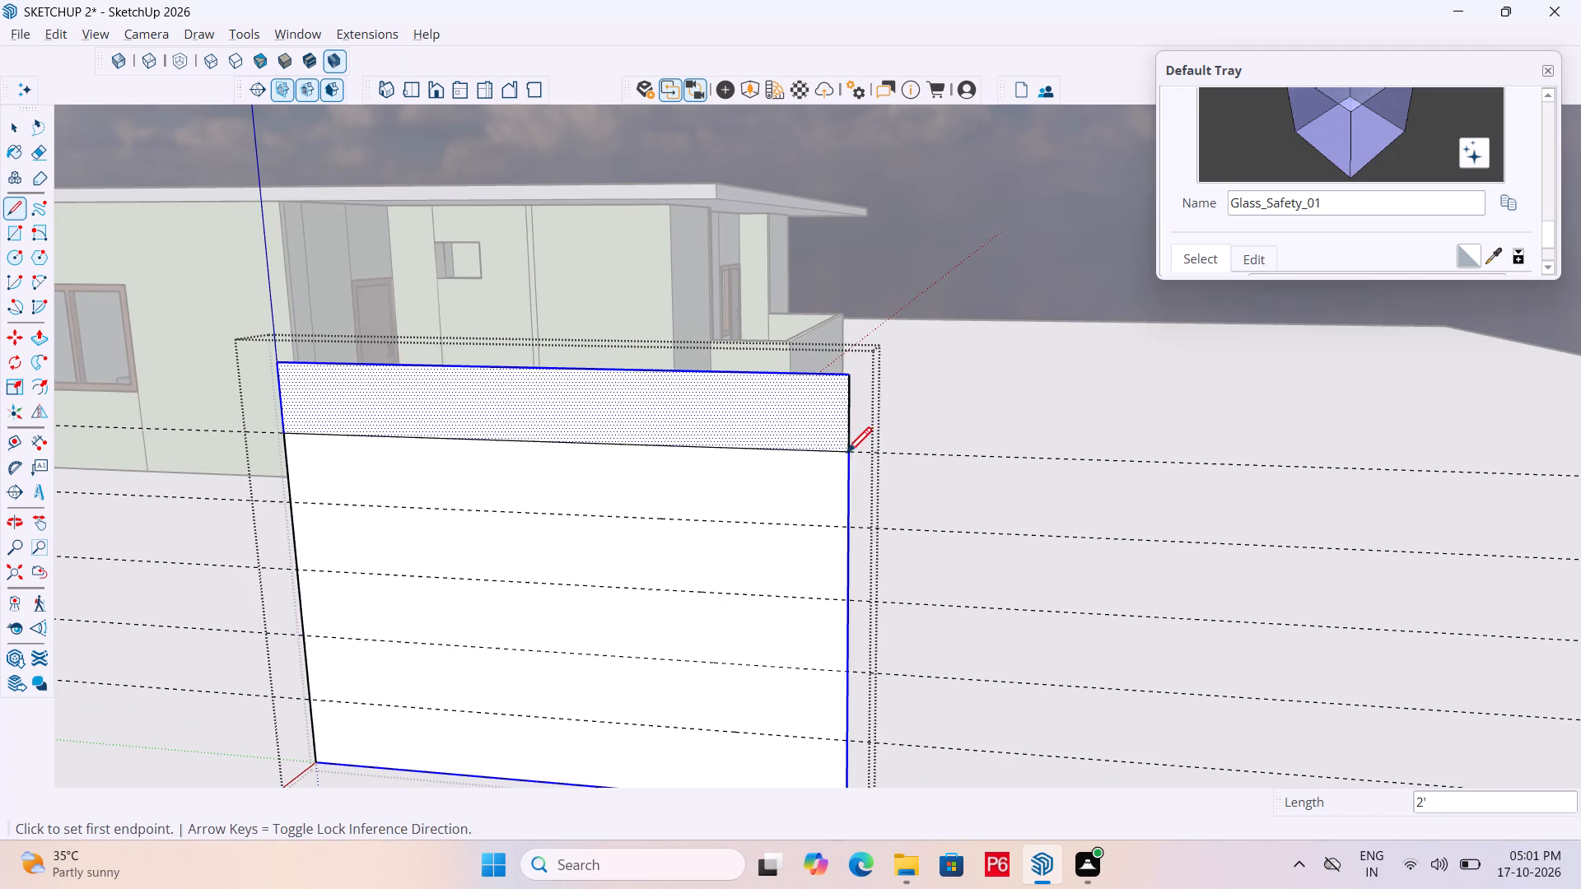
pyautogui.press('space')
pyautogui.press('space')
pyautogui.press('l')
pyautogui.moveTo(291, 500); pyautogui.dragTo(301, 500)
pyautogui.click(842, 528)
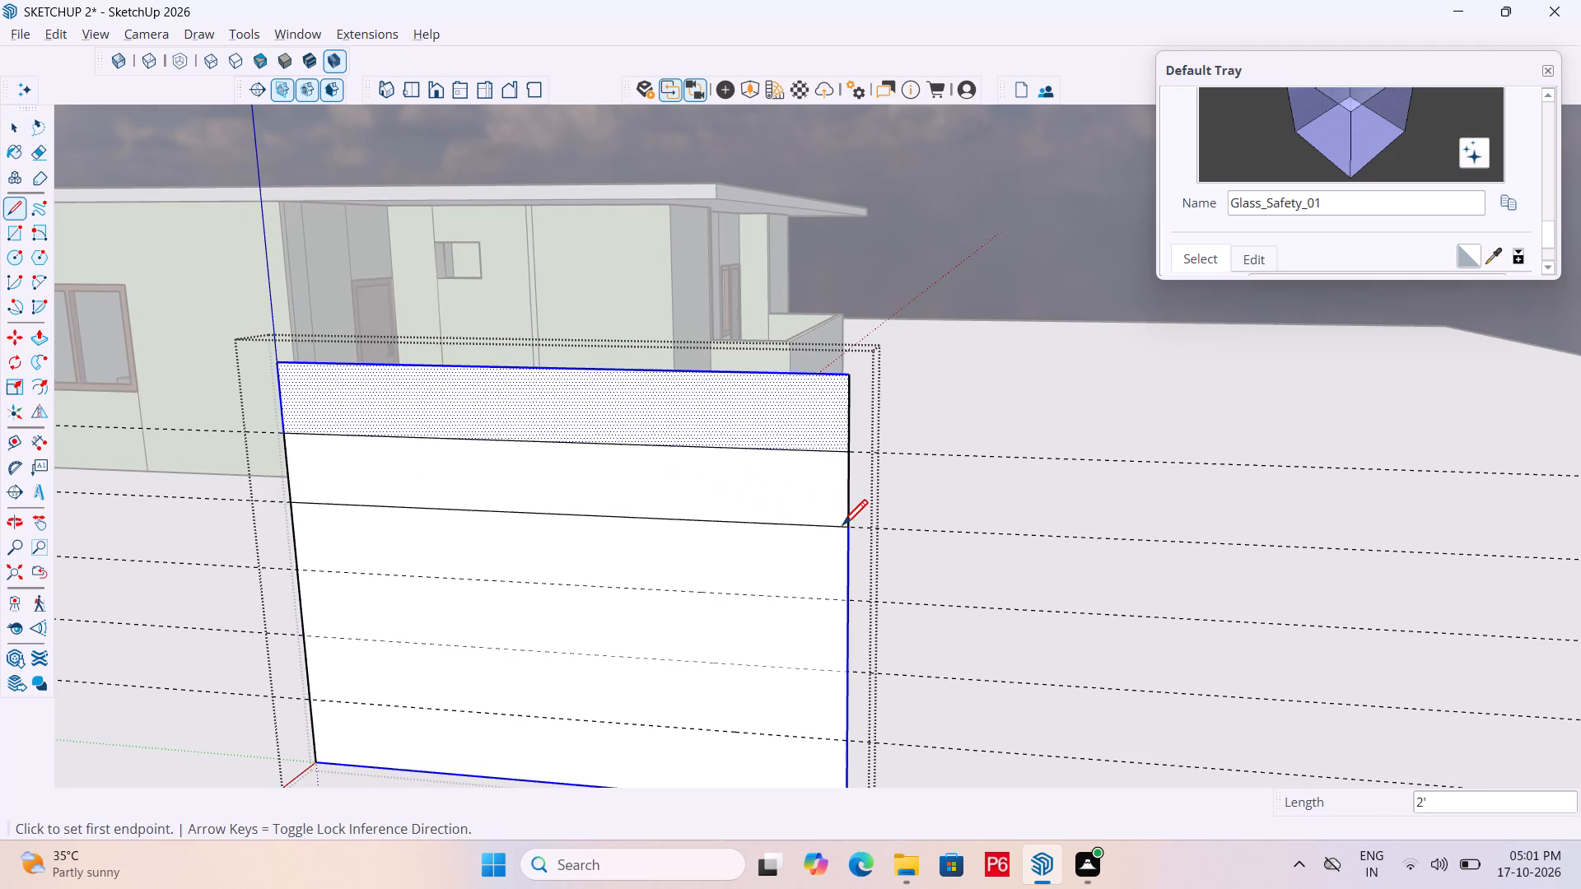
pyautogui.moveTo(296, 568); pyautogui.dragTo(309, 568)
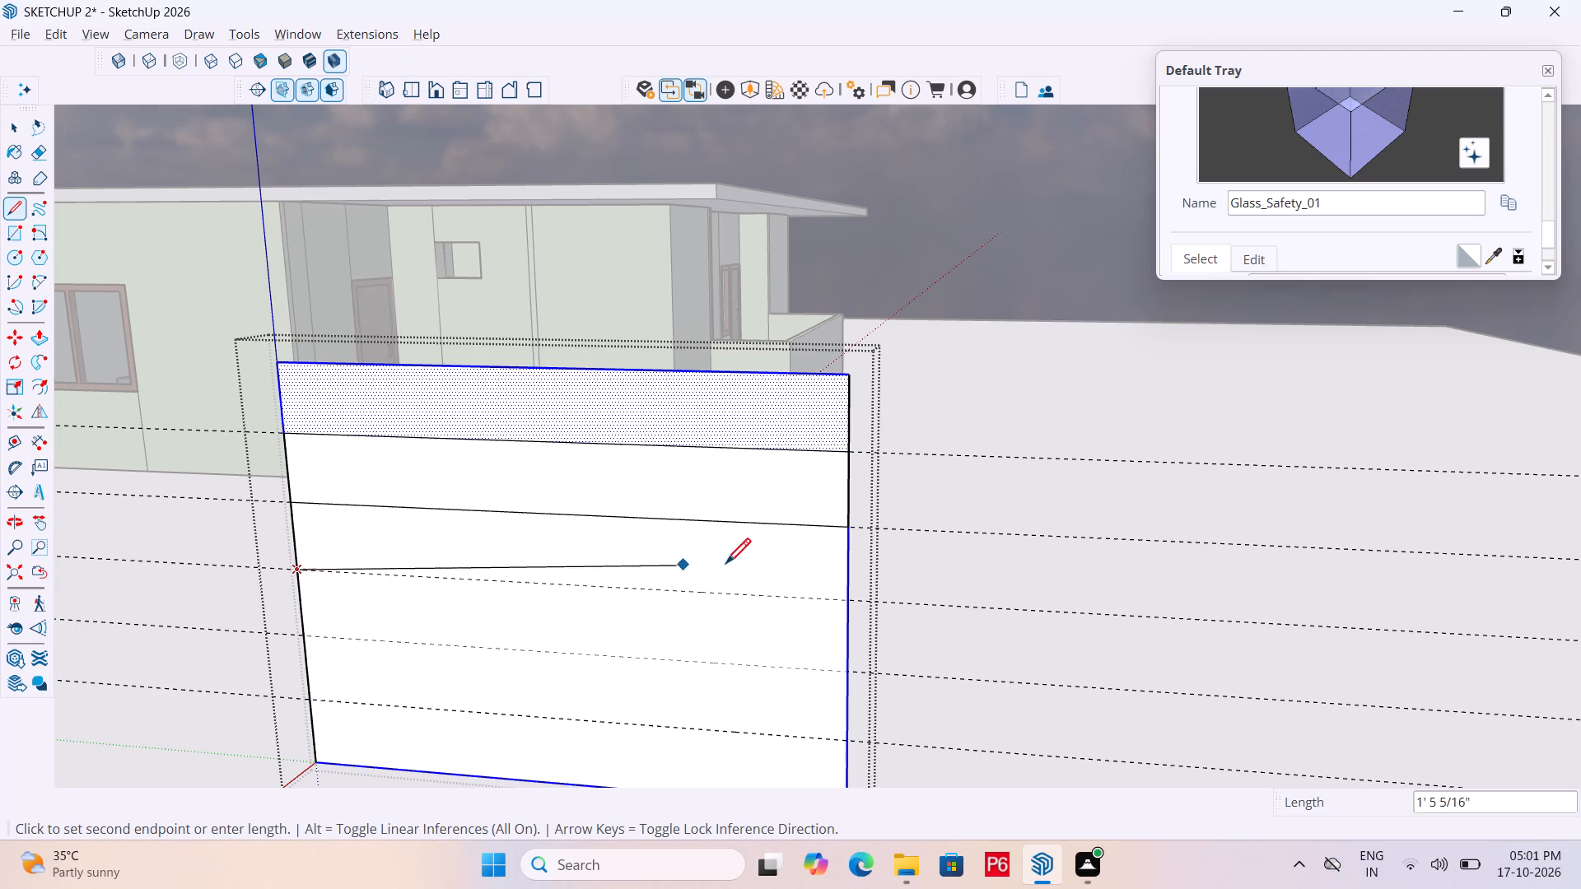
pyautogui.click(851, 603)
# Draw 2' lines across the rectangle along the two lowest guides to complete six equal strips.
pyautogui.scroll(-2, 566, 413)
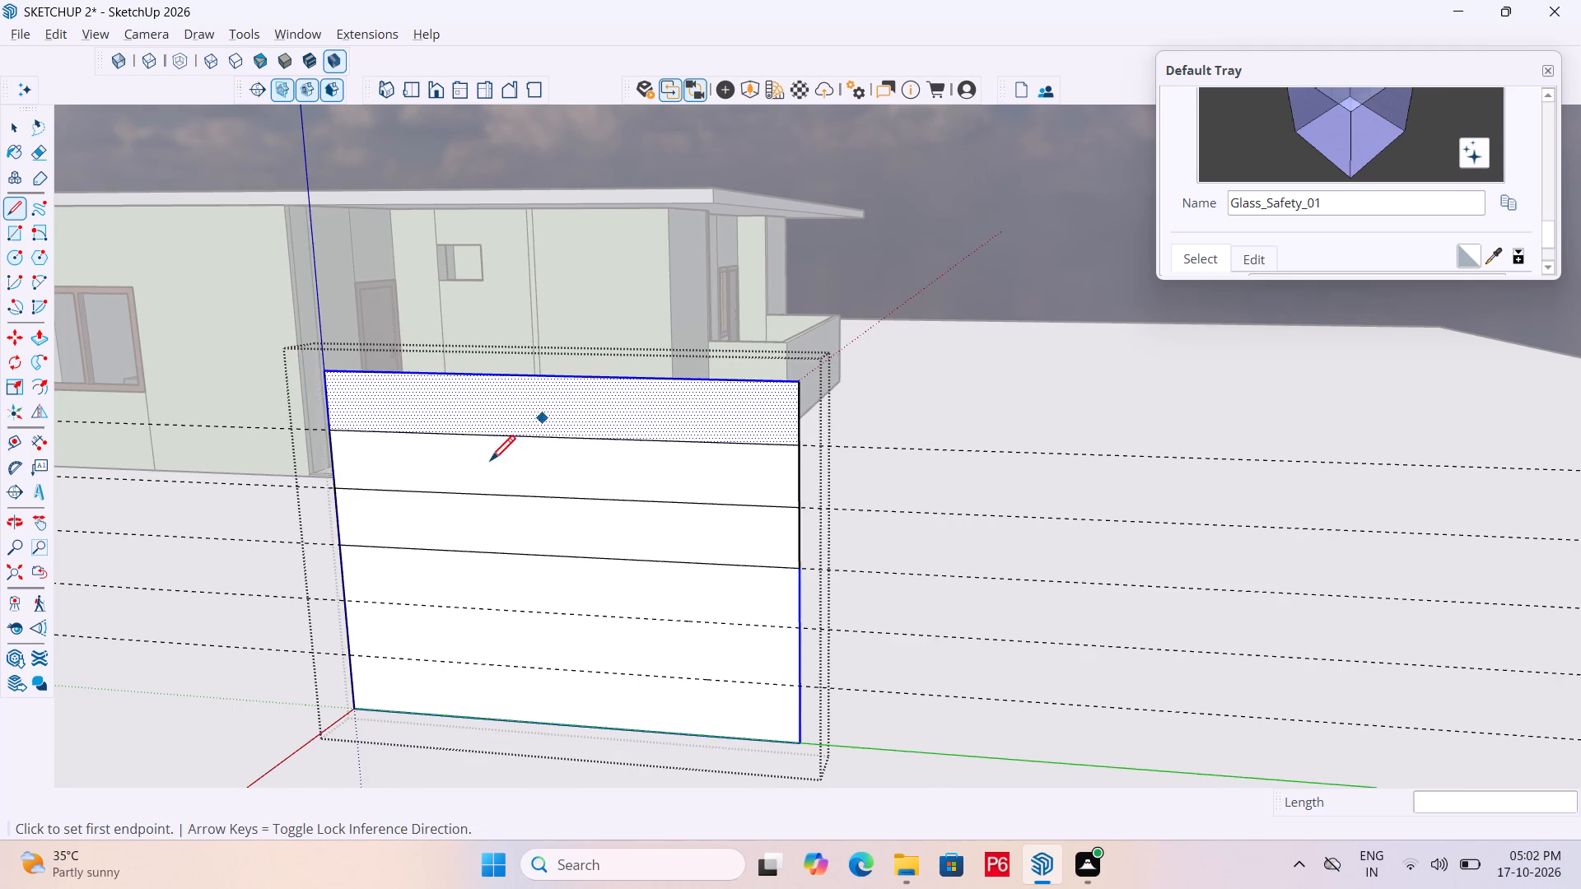
pyautogui.scroll(3, 432, 659)
pyautogui.scroll(-3, 287, 592)
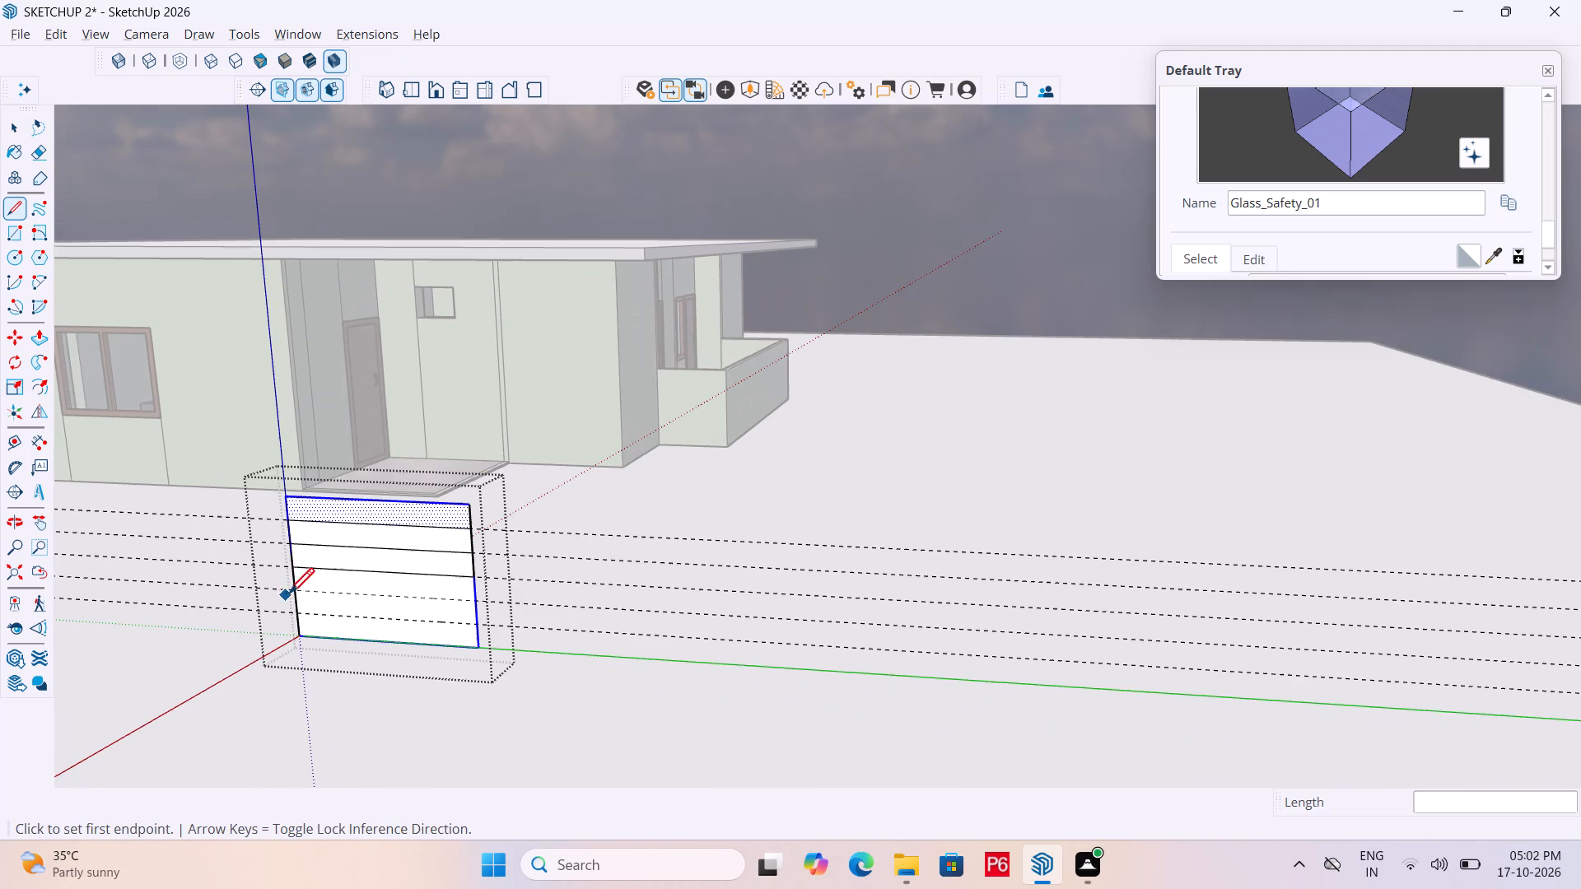
pyautogui.scroll(5, 335, 606)
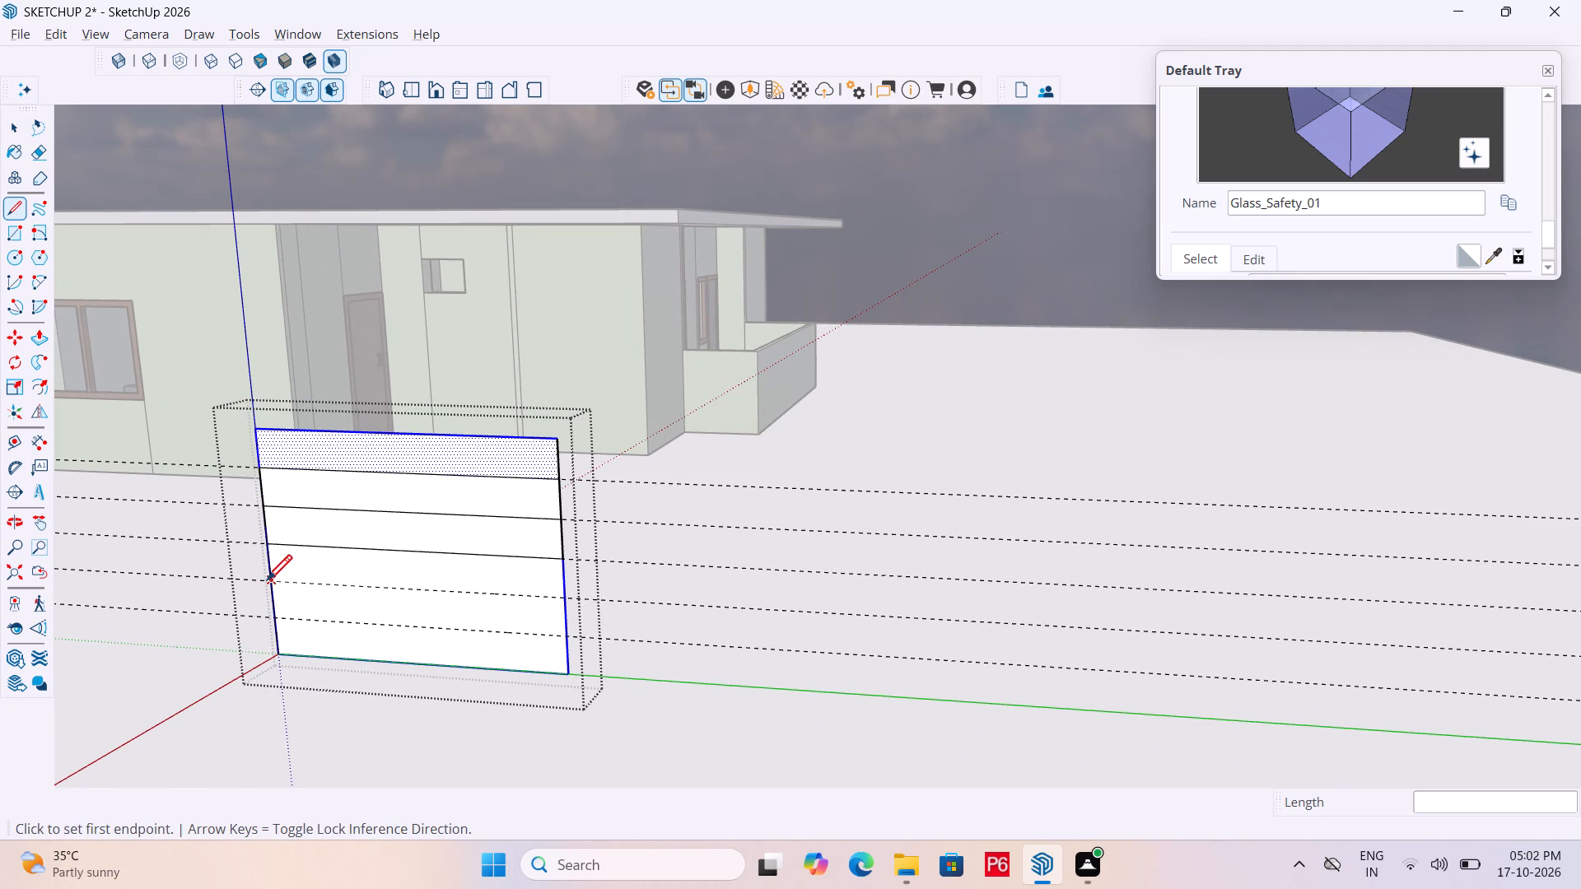
pyautogui.click(271, 581)
pyautogui.click(559, 602)
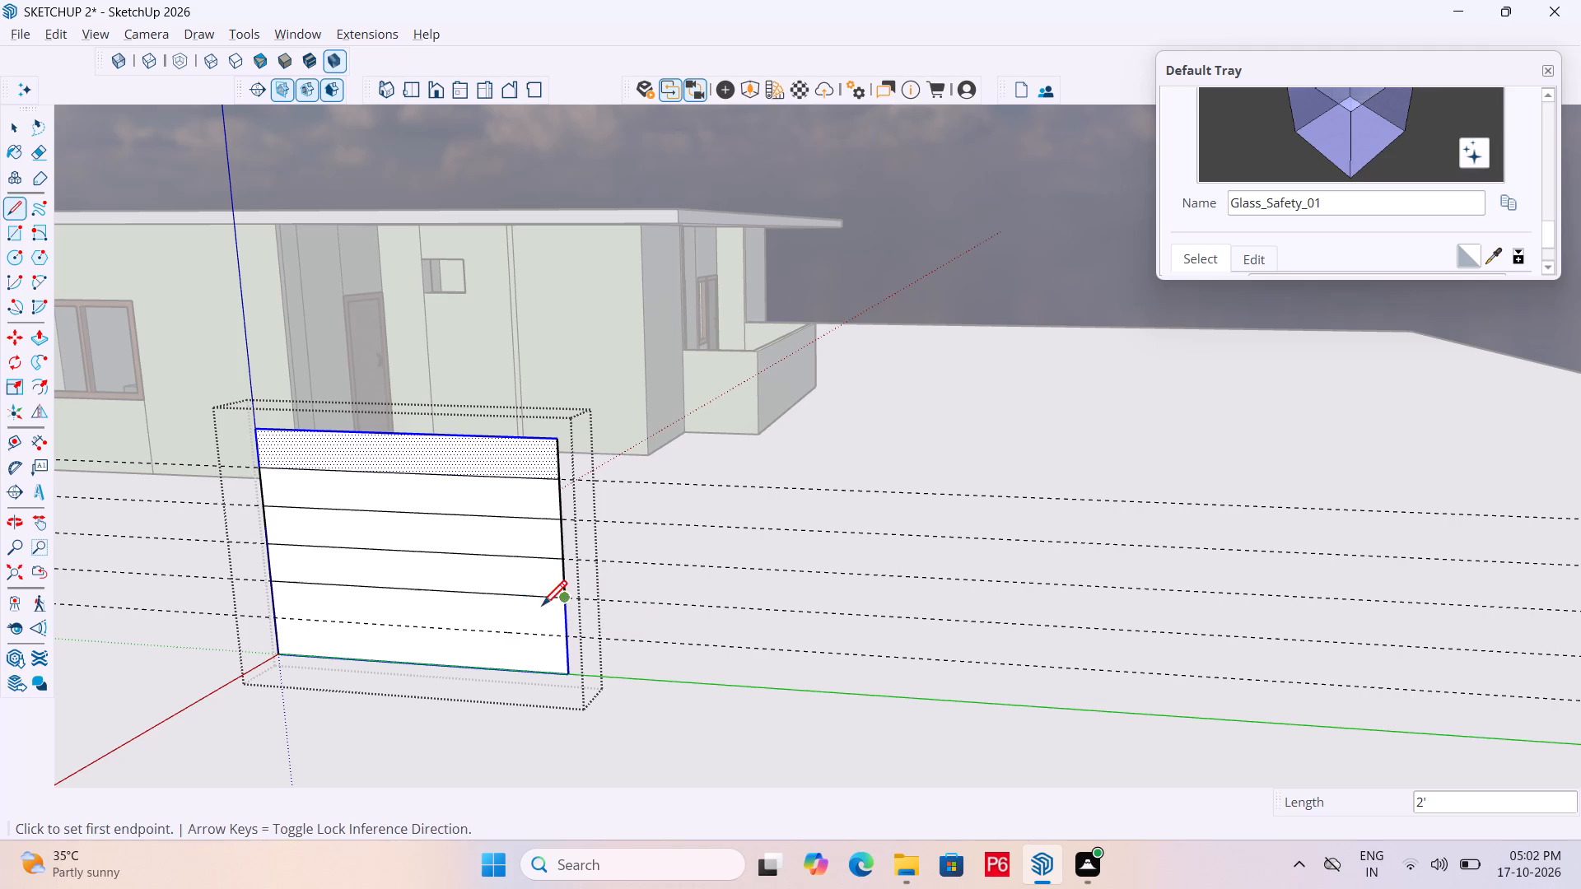
pyautogui.moveTo(281, 622); pyautogui.dragTo(291, 620)
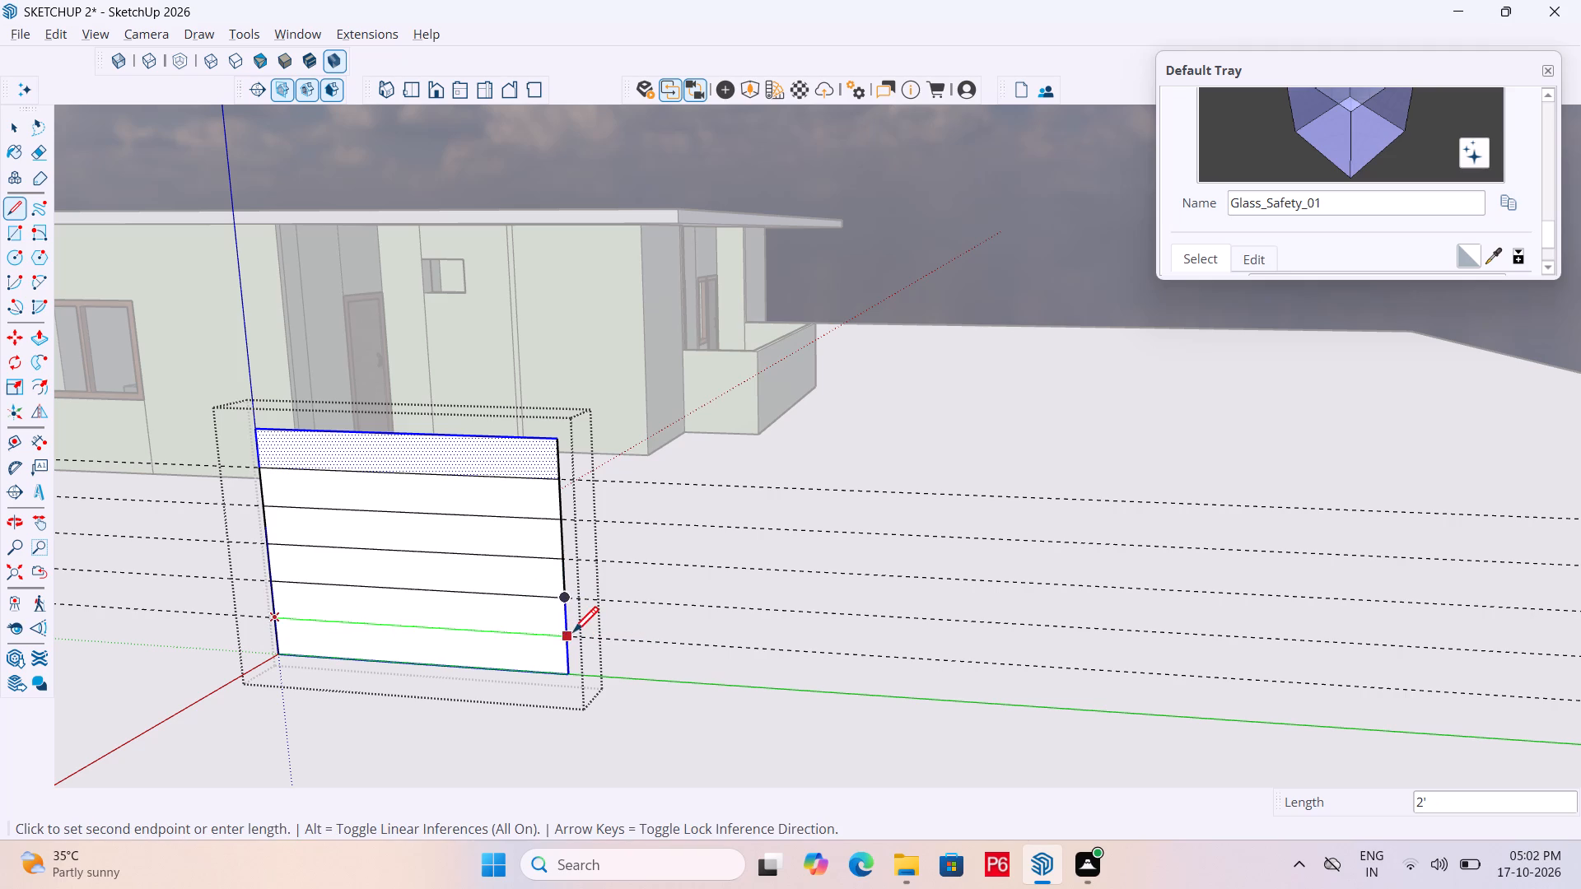
pyautogui.click(573, 635)
pyautogui.press('space')
# Erase all five horizontal guides, keeping the drawn strip lines.
pyautogui.scroll(3, 446, 493)
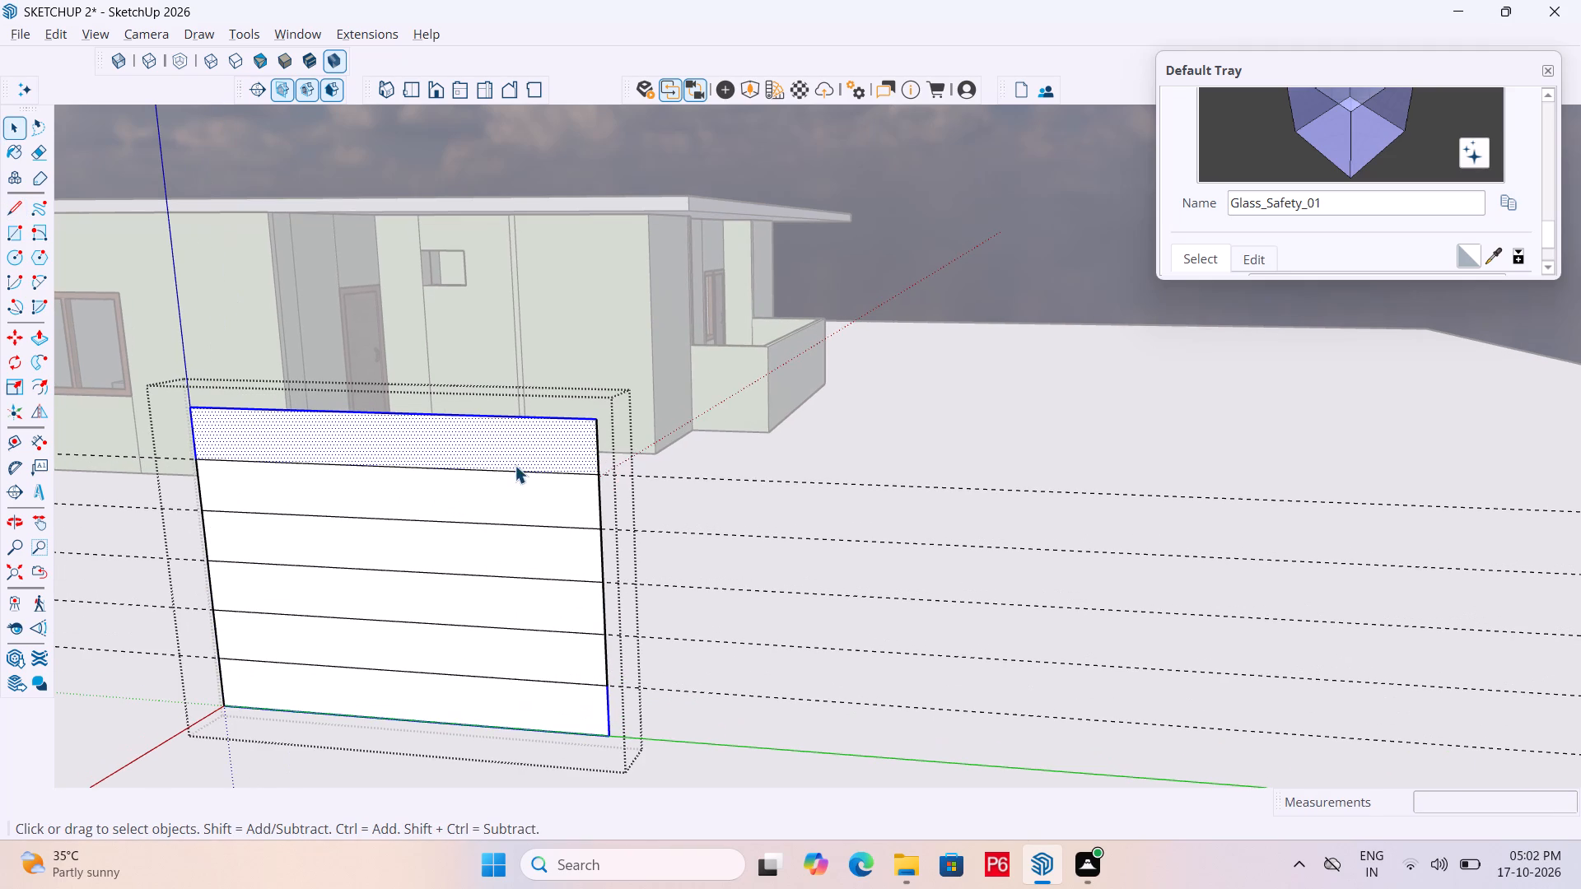
pyautogui.scroll(-2, 632, 504)
pyautogui.press('e')
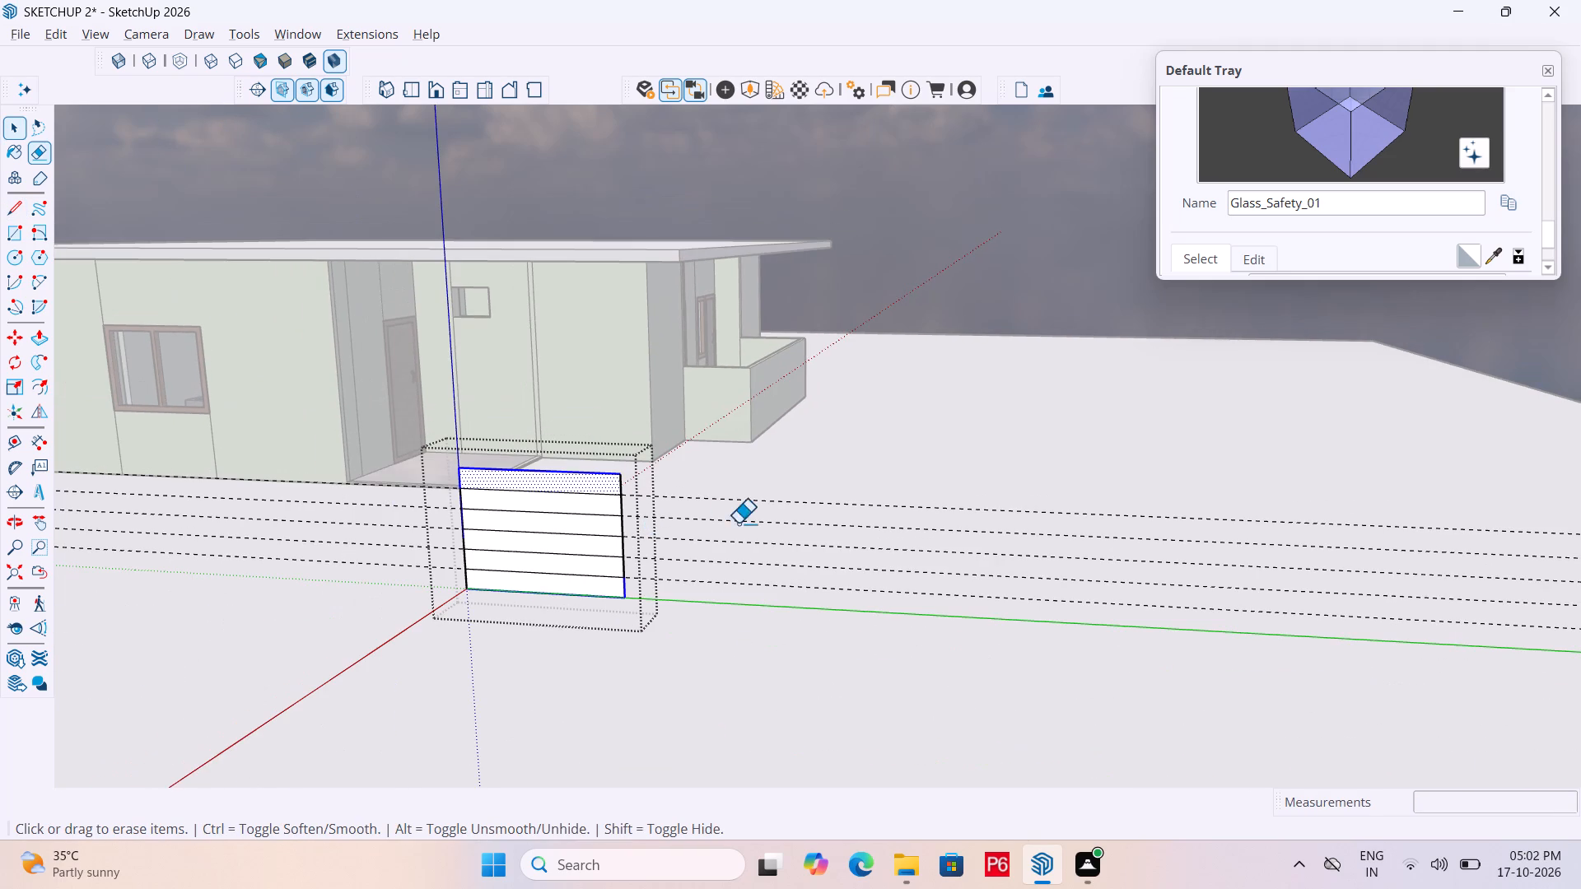
pyautogui.moveTo(800, 490); pyautogui.dragTo(789, 593)
pyautogui.click(789, 593)
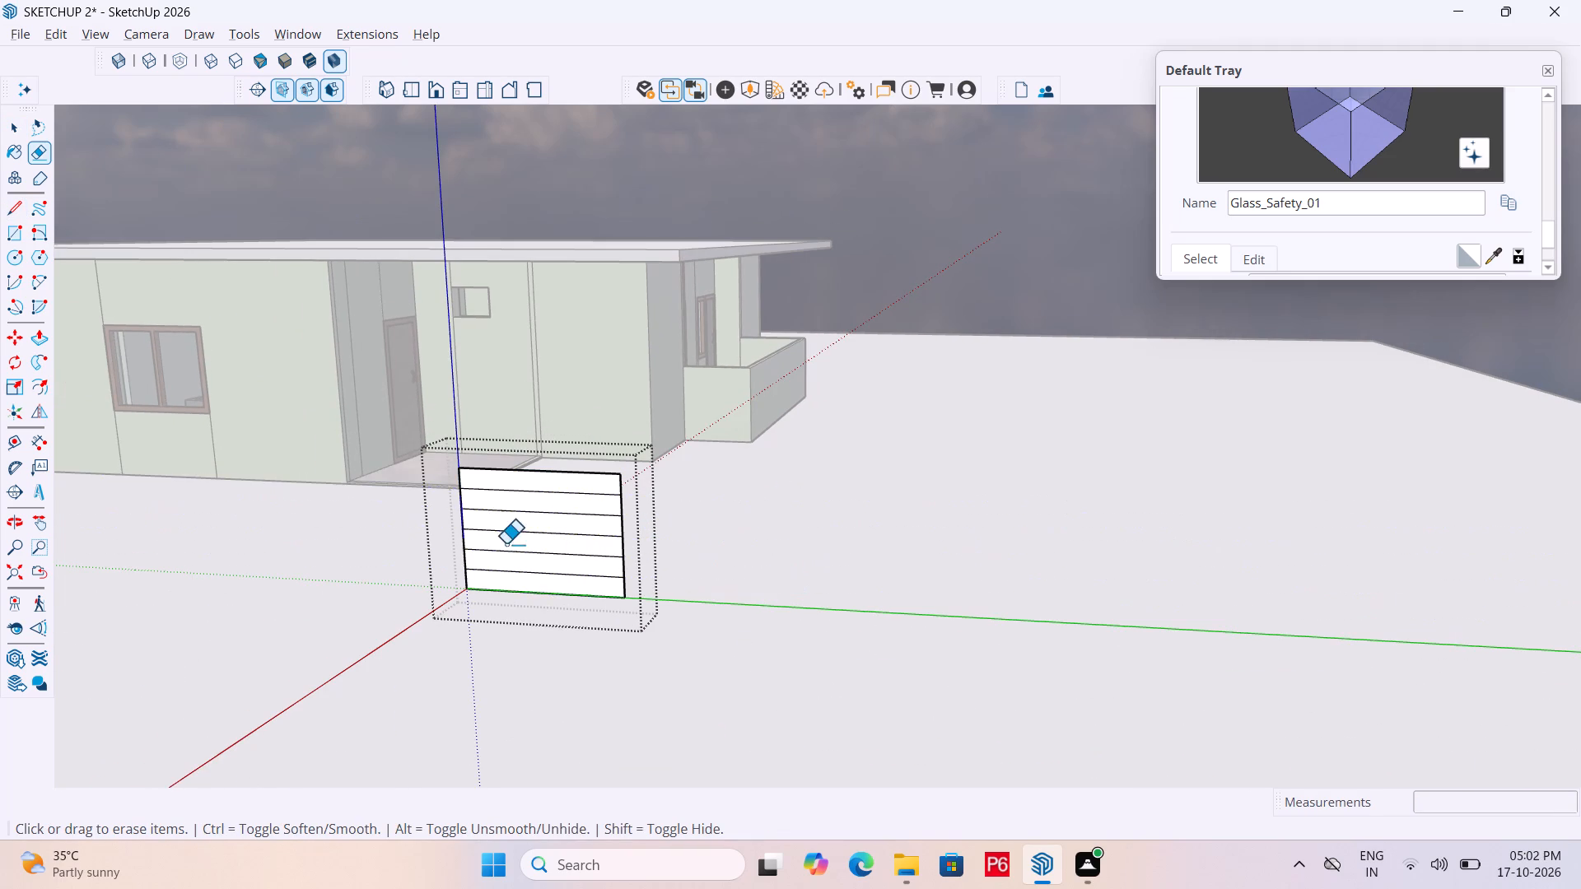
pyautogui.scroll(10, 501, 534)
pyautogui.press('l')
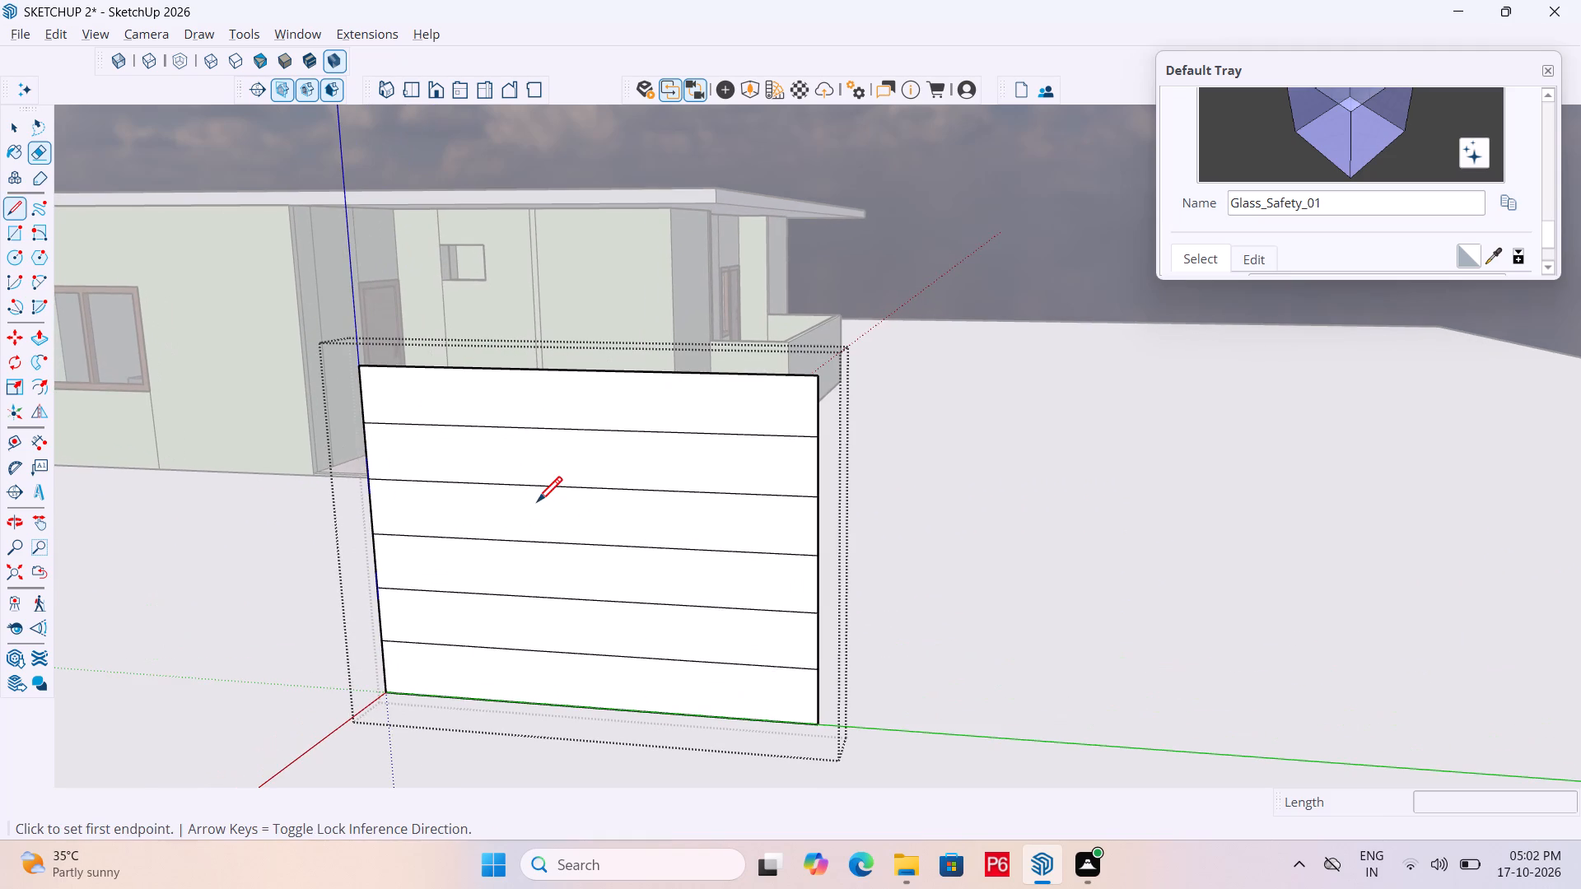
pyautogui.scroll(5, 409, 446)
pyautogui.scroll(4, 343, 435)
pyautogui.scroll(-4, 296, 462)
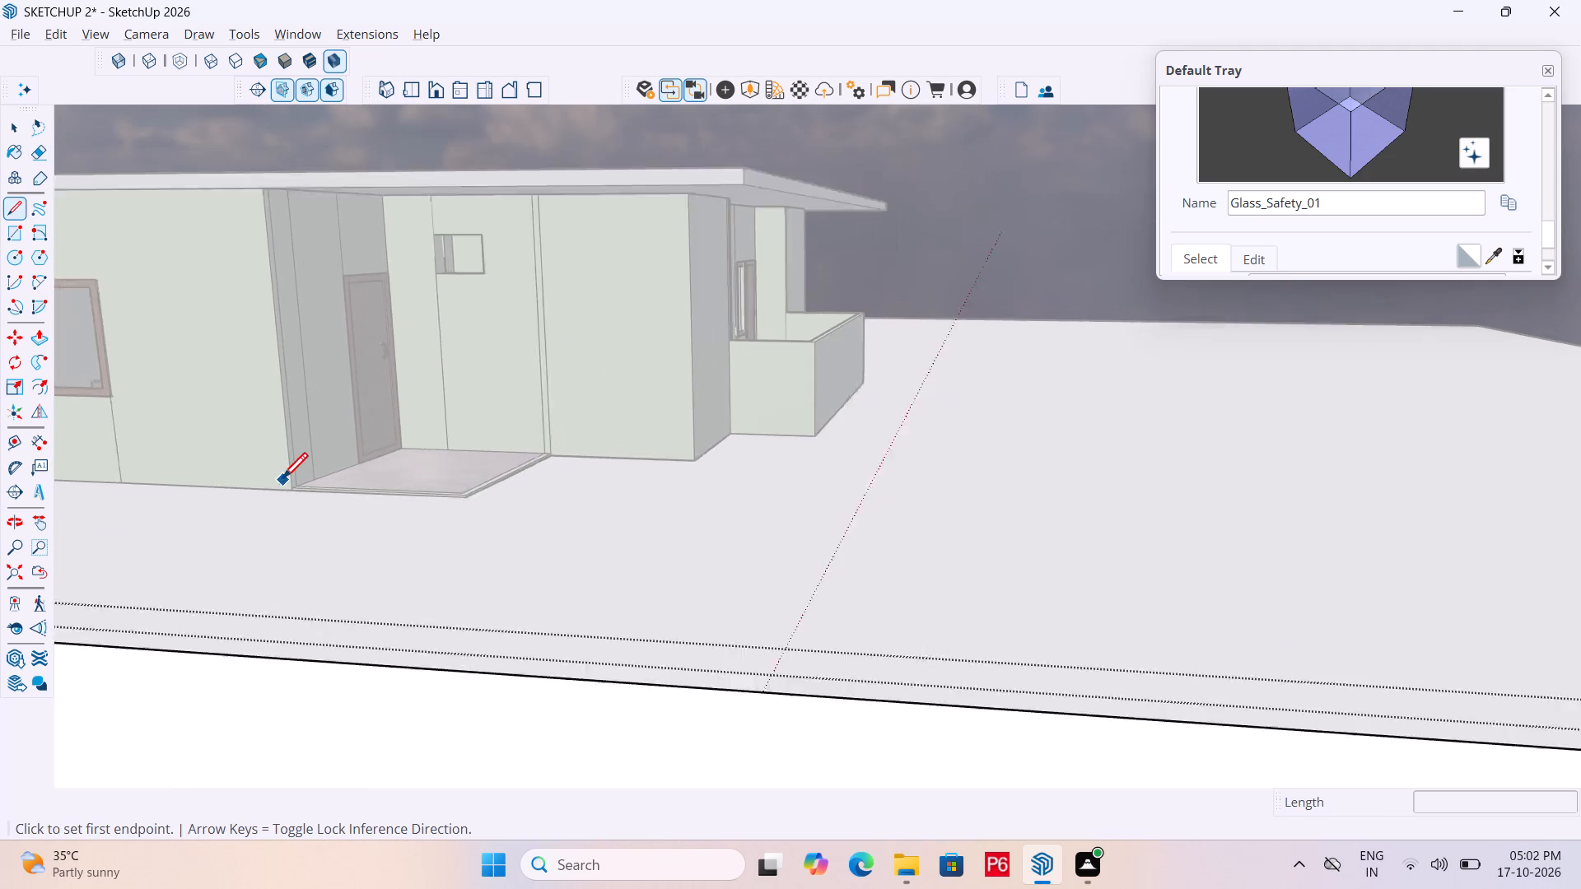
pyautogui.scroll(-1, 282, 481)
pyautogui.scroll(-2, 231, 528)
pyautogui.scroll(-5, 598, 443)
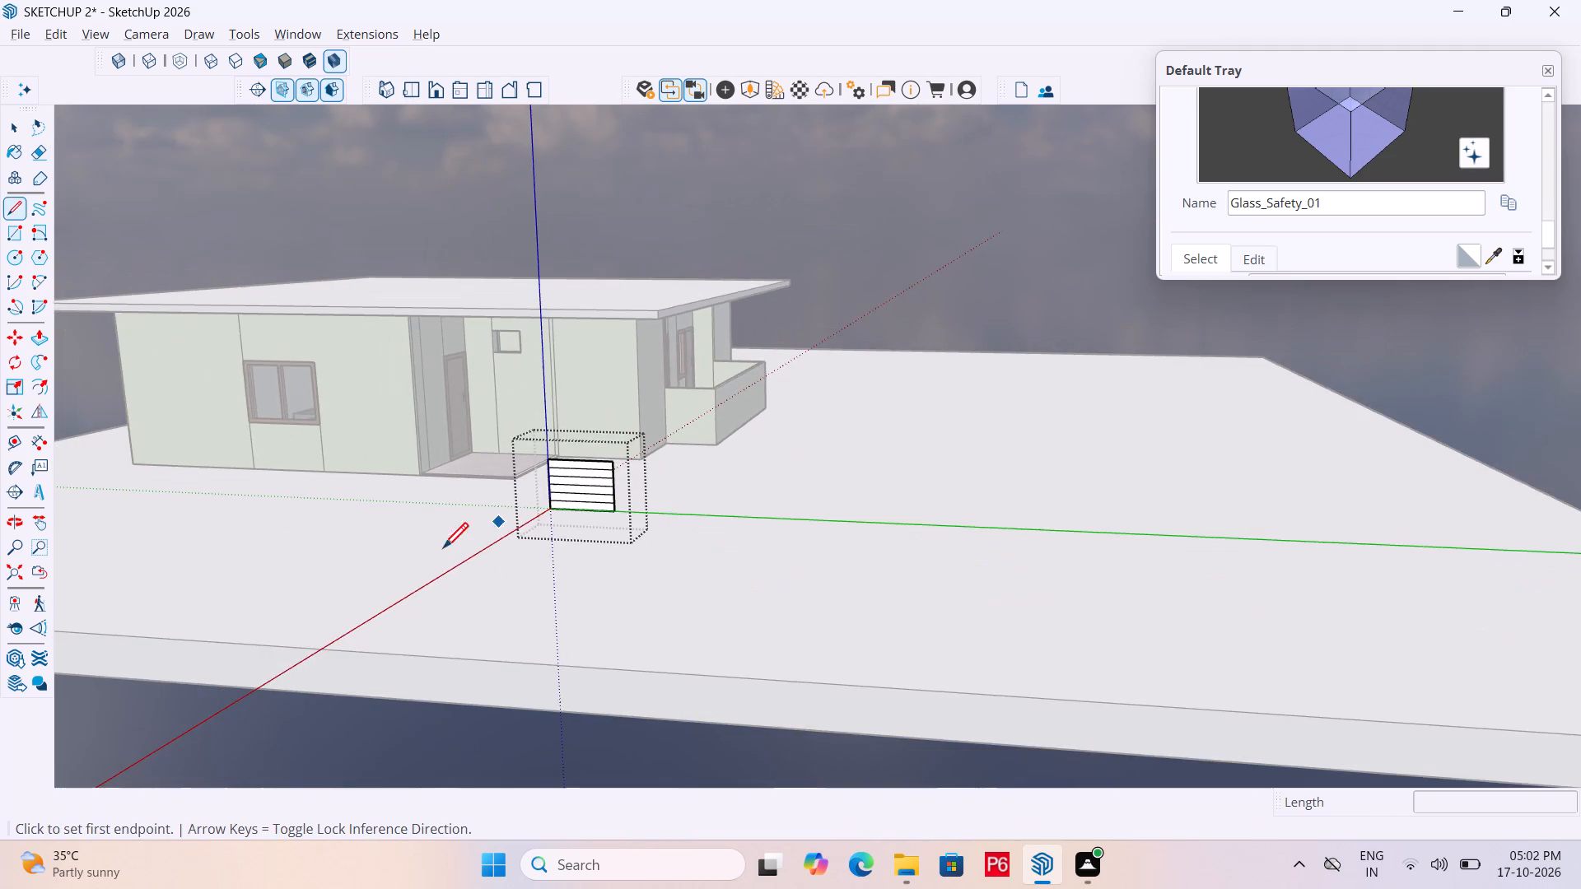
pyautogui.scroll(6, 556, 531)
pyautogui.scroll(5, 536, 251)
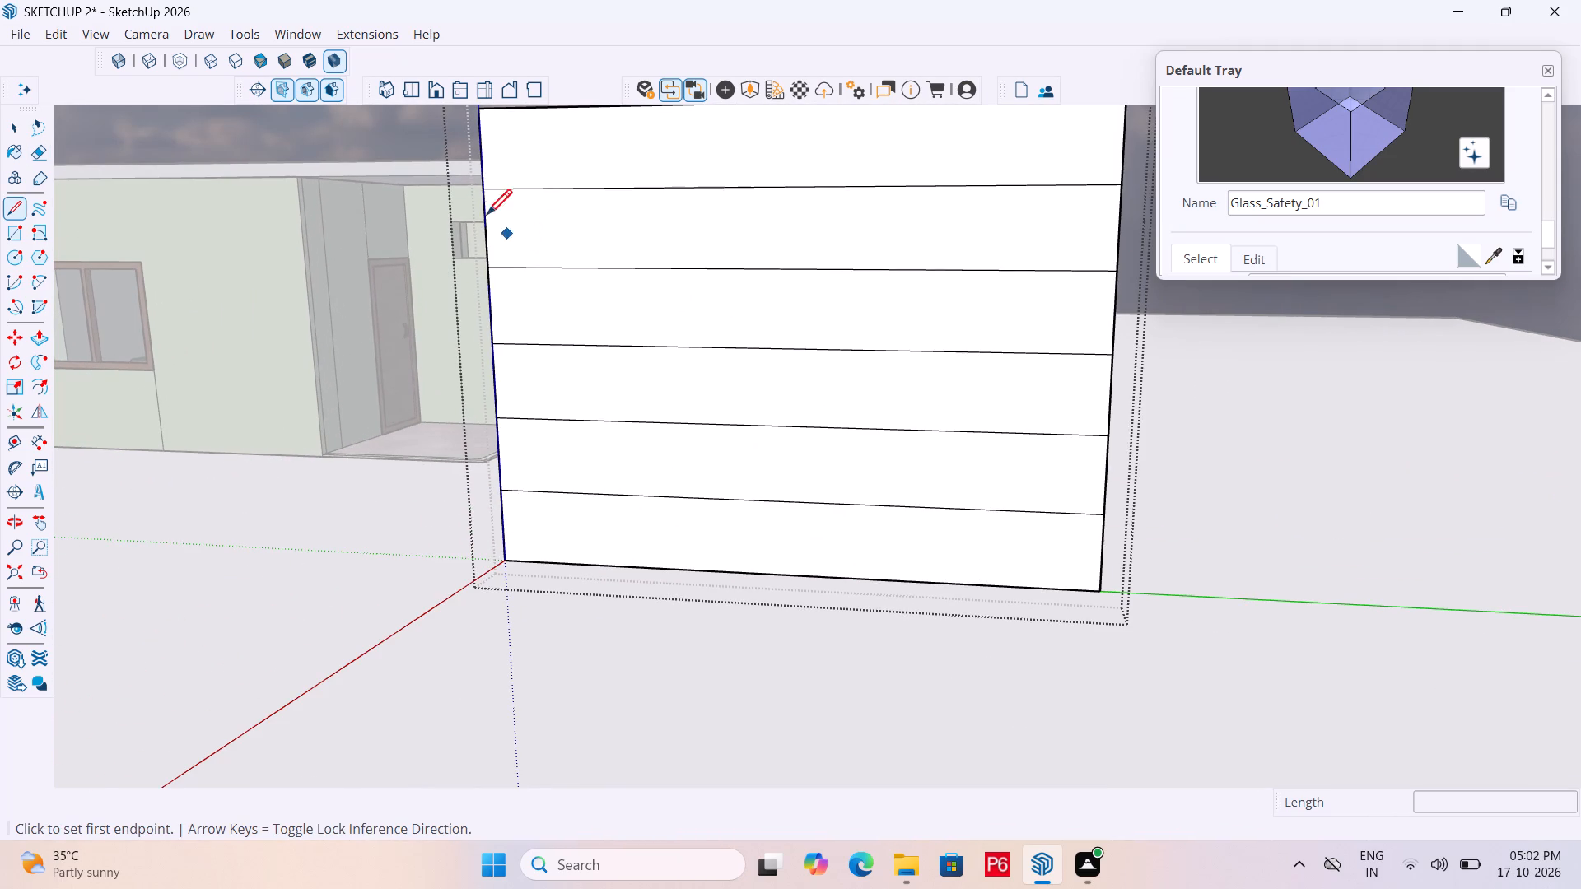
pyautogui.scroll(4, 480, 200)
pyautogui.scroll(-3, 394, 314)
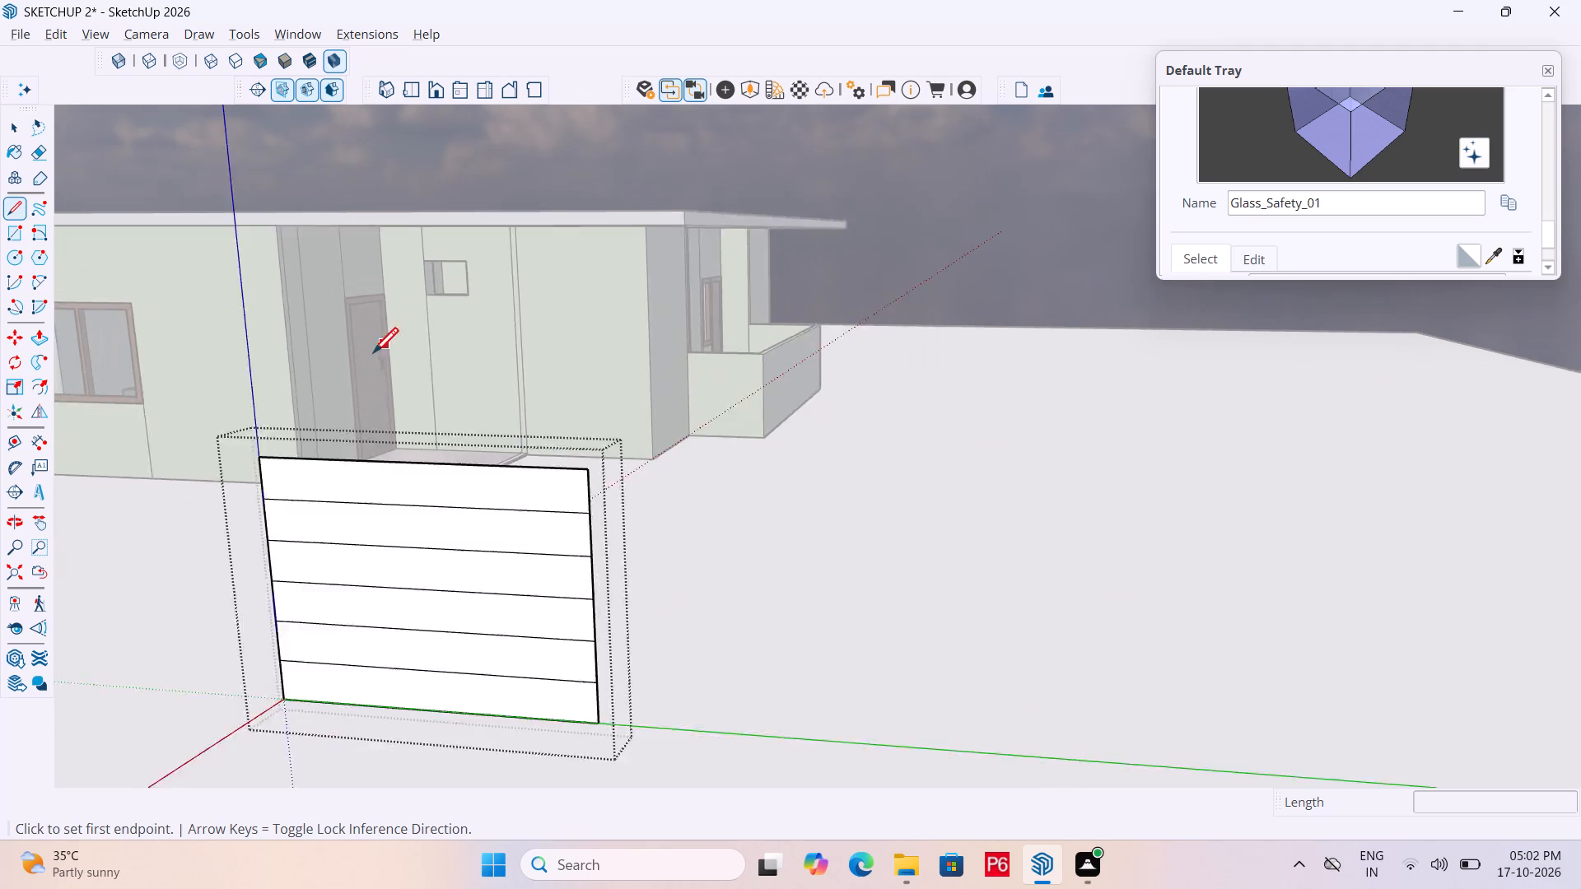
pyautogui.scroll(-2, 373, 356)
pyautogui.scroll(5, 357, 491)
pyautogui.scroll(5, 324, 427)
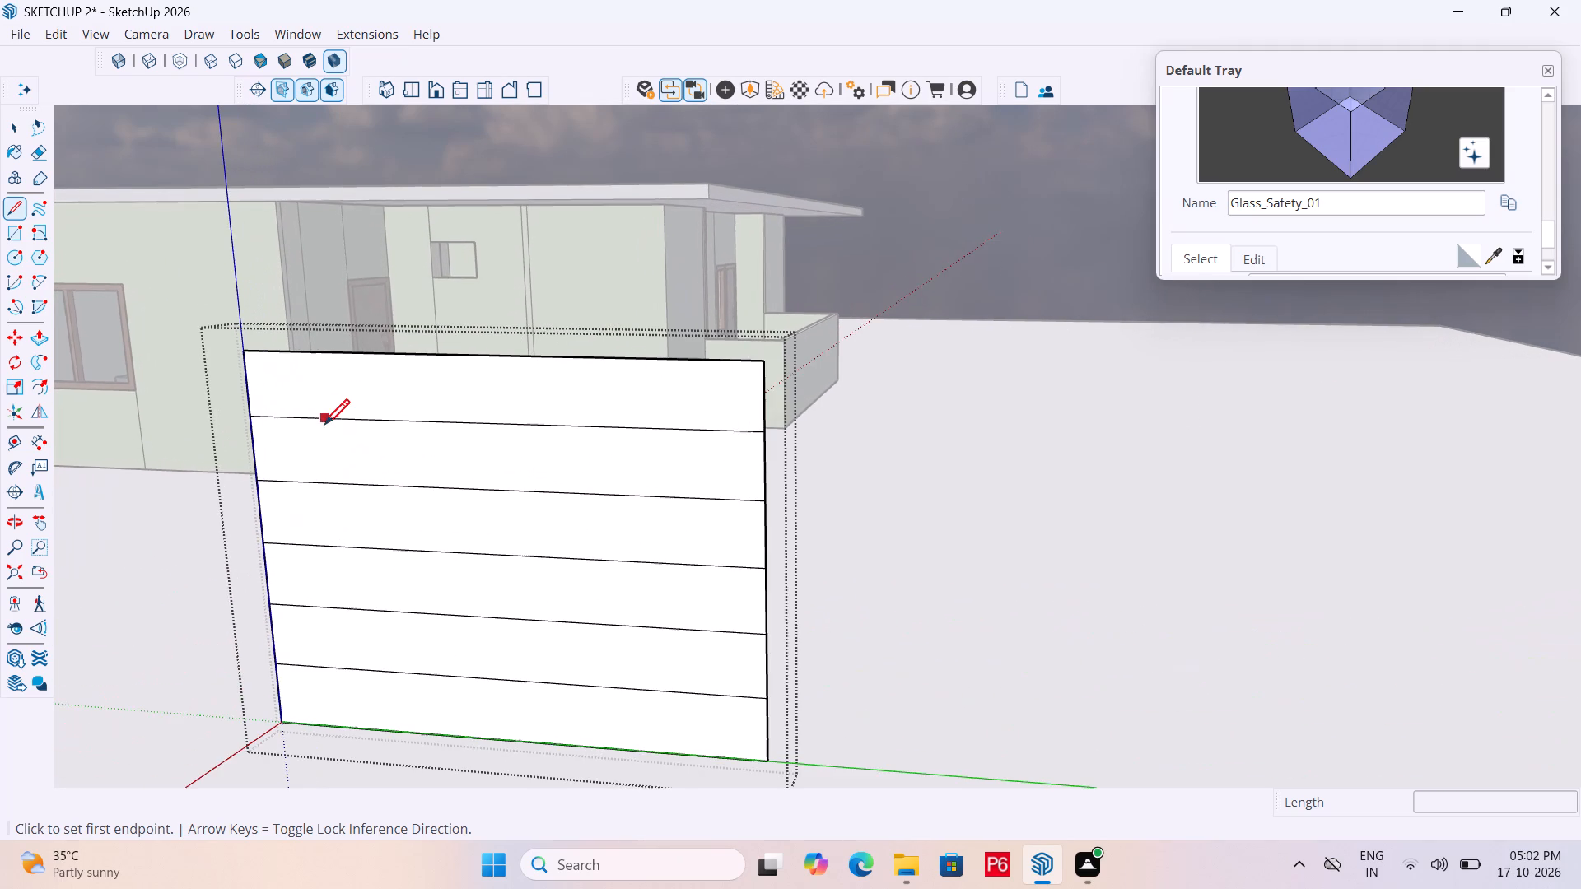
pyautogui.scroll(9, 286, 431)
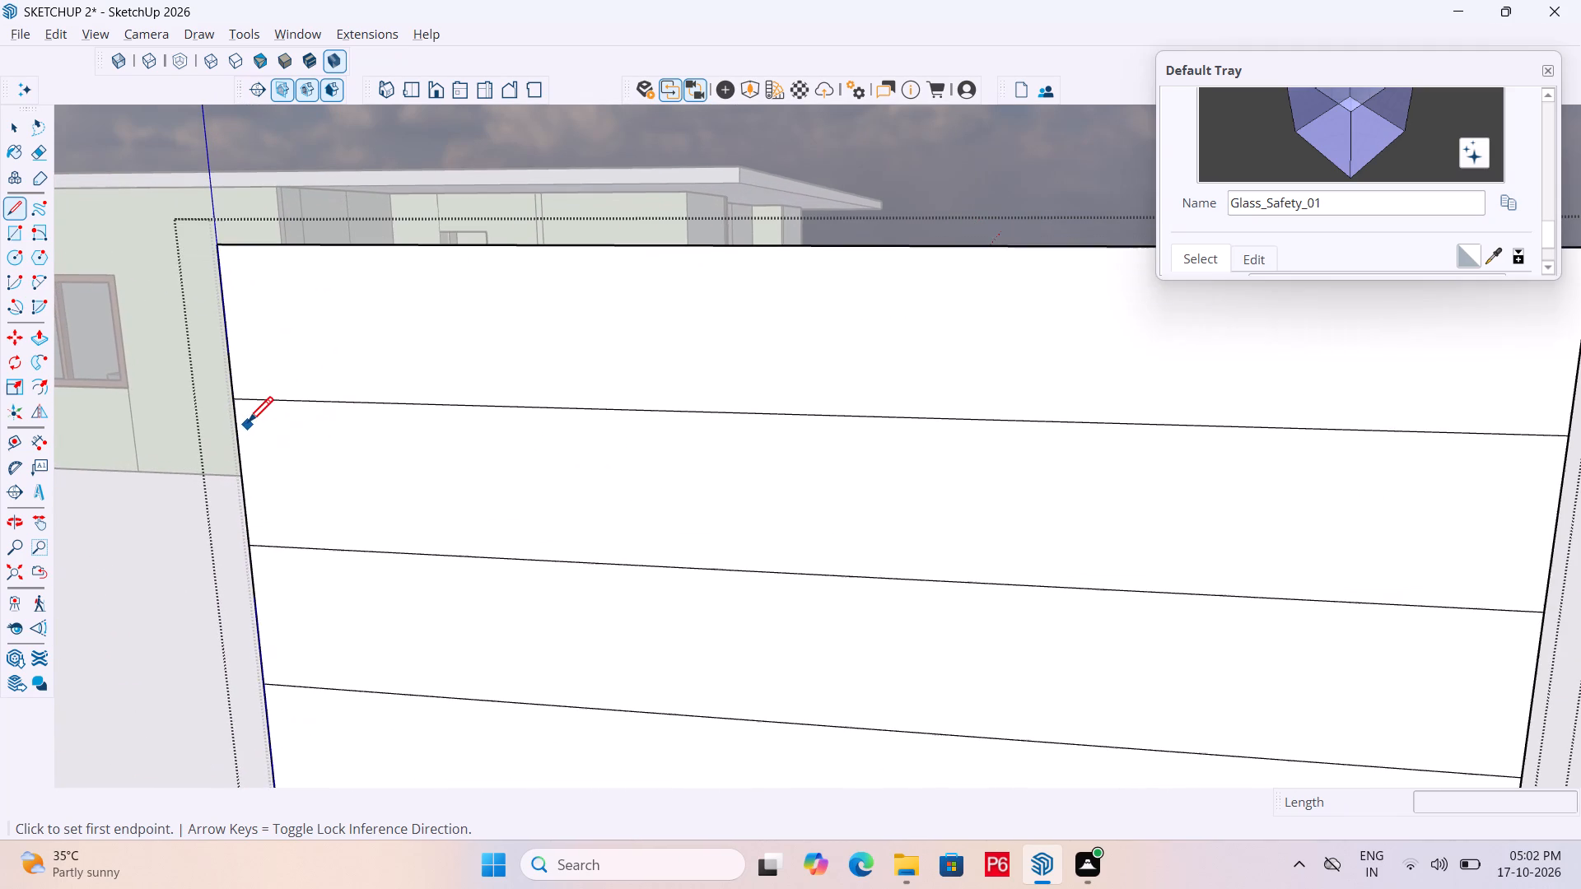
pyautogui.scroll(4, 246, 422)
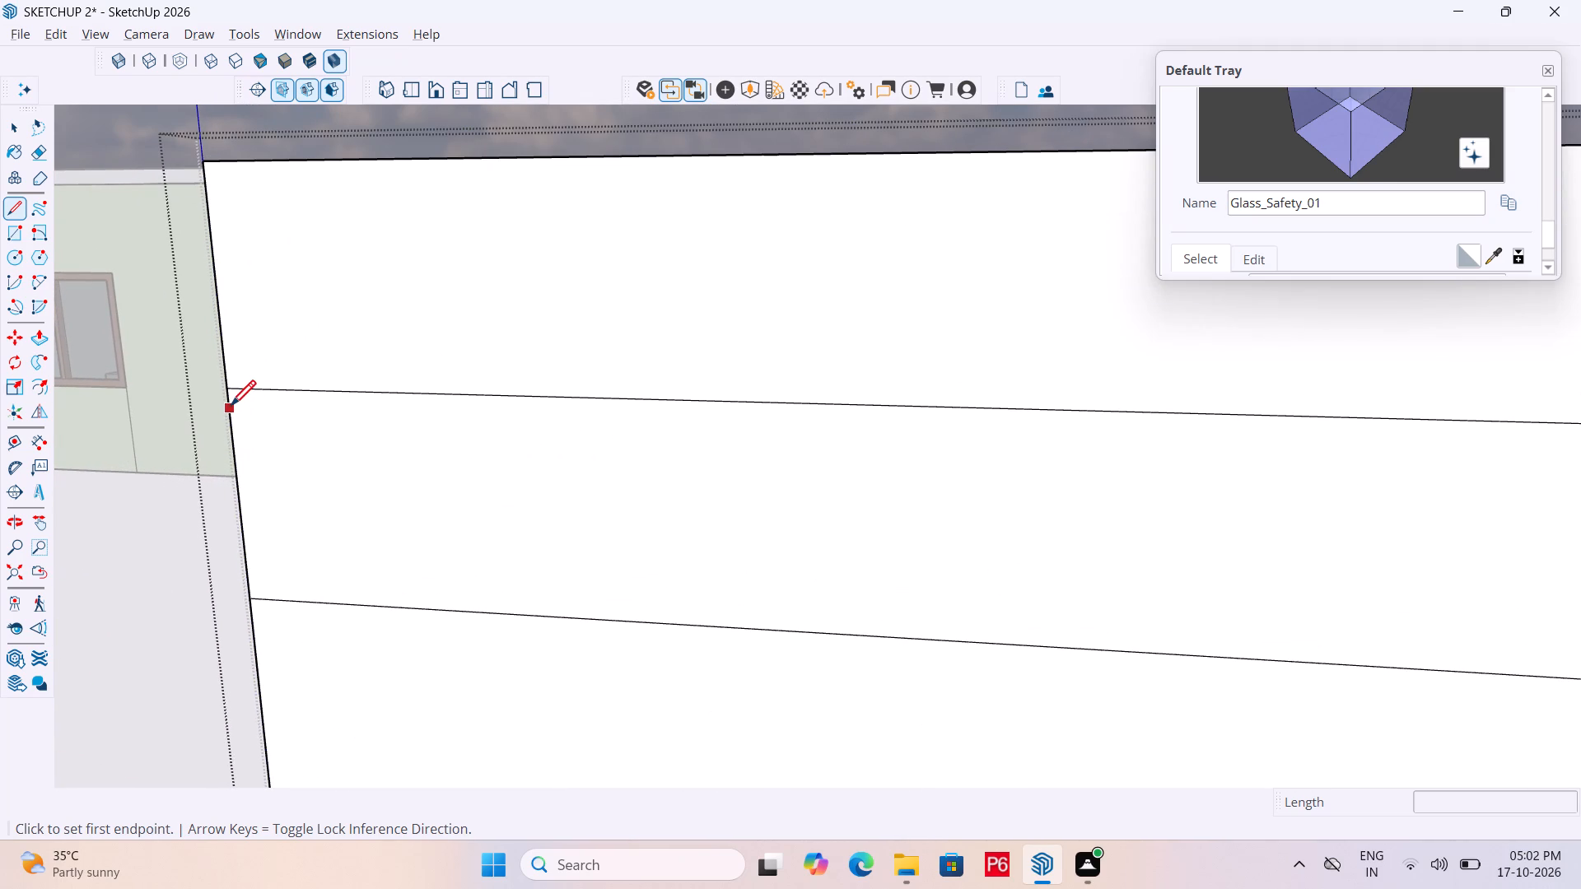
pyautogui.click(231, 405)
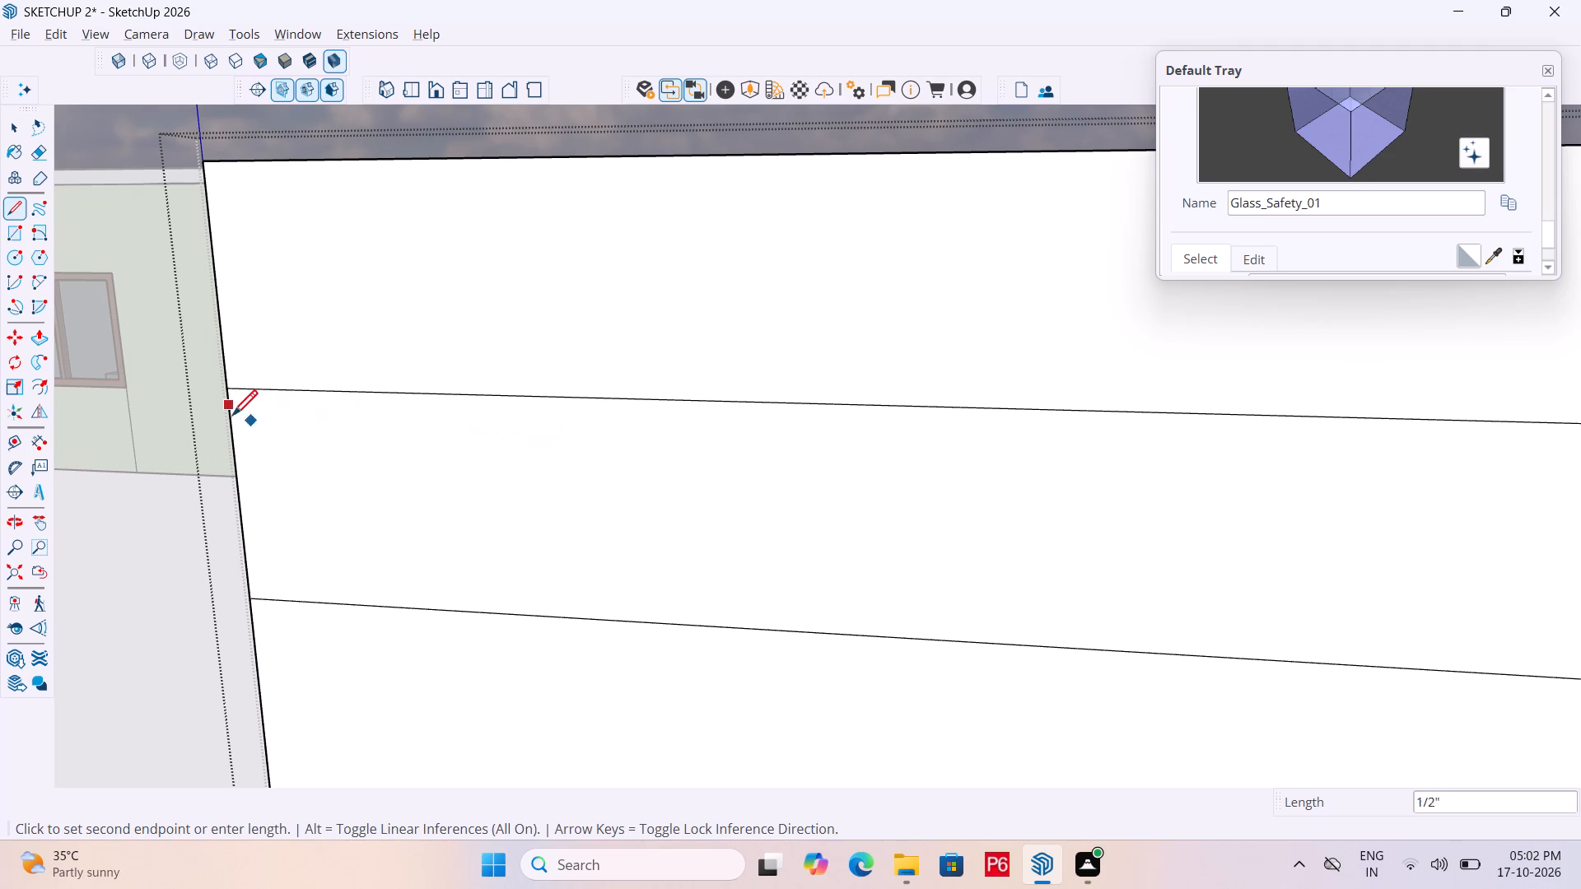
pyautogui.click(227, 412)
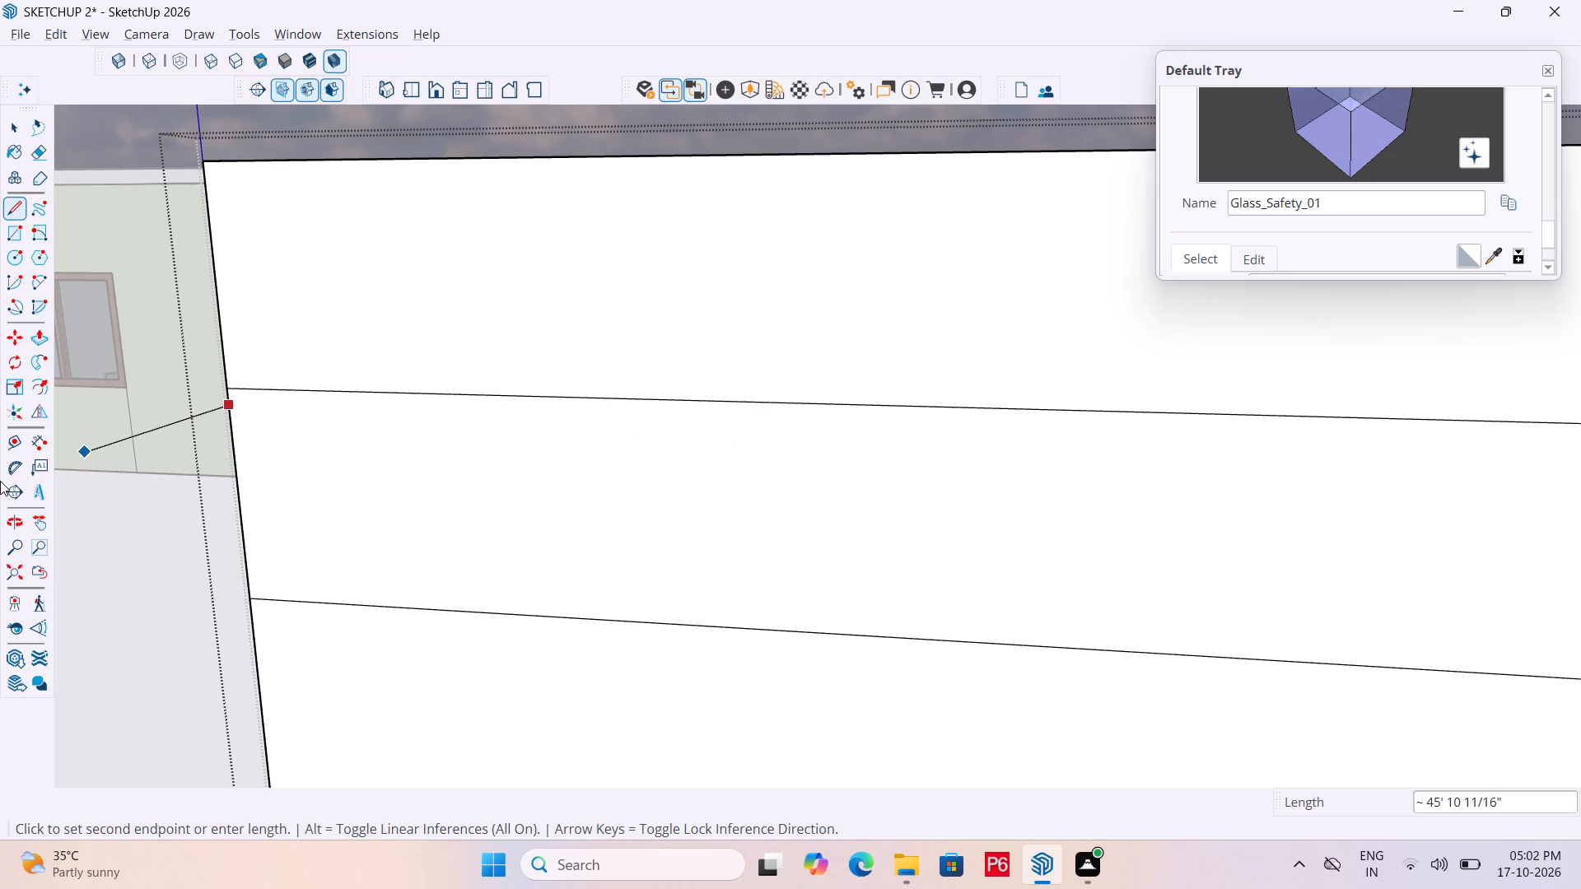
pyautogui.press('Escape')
# Draw a 2' line across the rectangle just below the uppermost strip line, from side edge to side edge.
pyautogui.scroll(-4, 185, 424)
pyautogui.scroll(4, 200, 435)
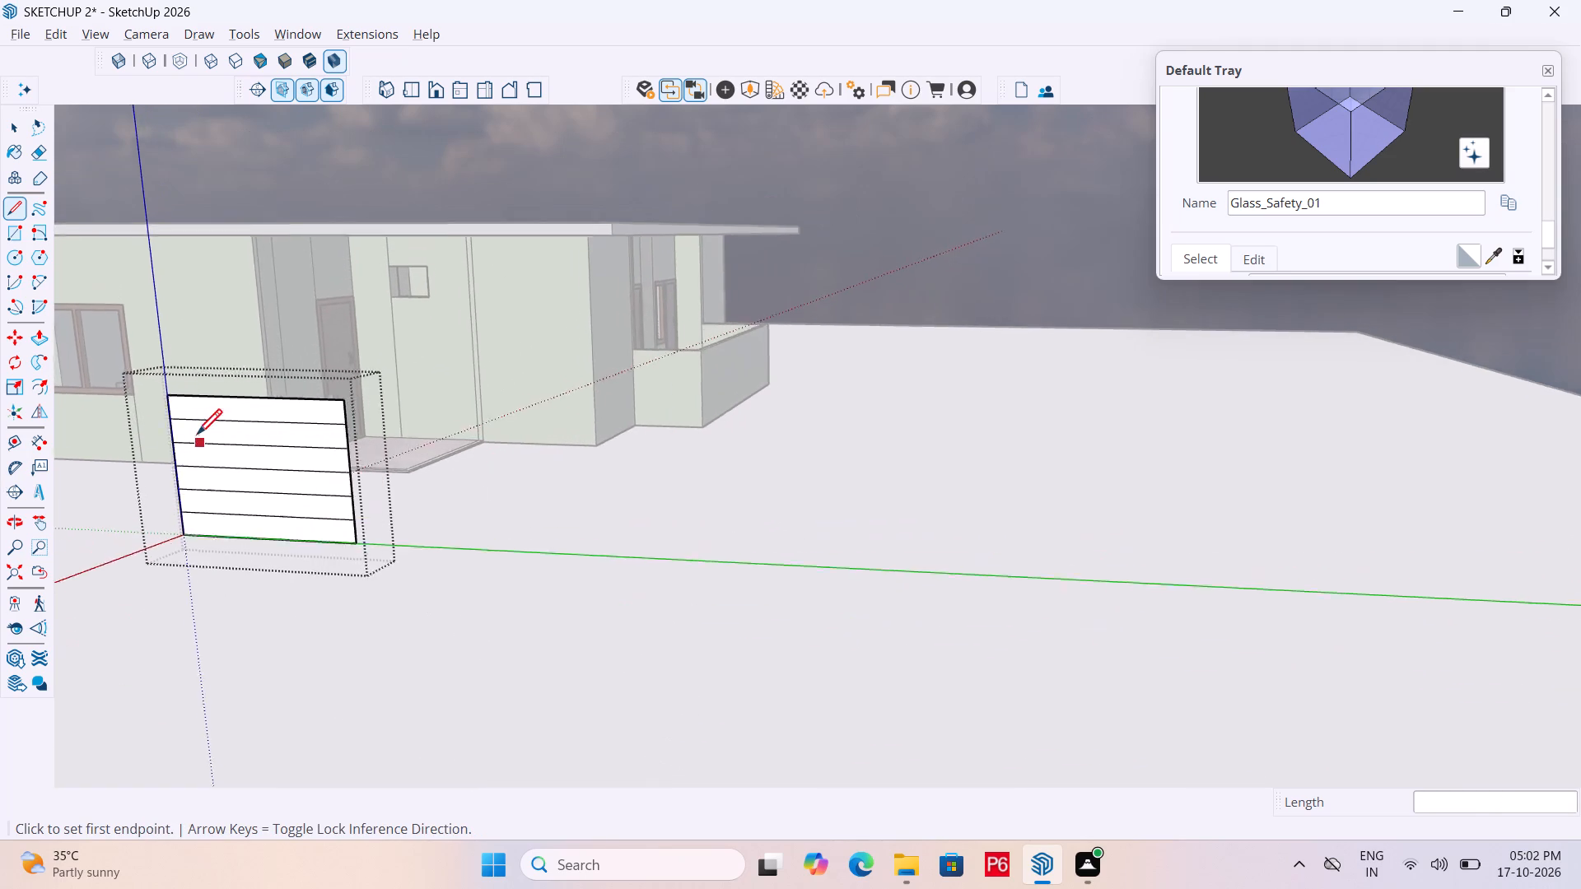
pyautogui.scroll(6, 197, 437)
pyautogui.scroll(-6, 76, 452)
pyautogui.scroll(-3, 622, 460)
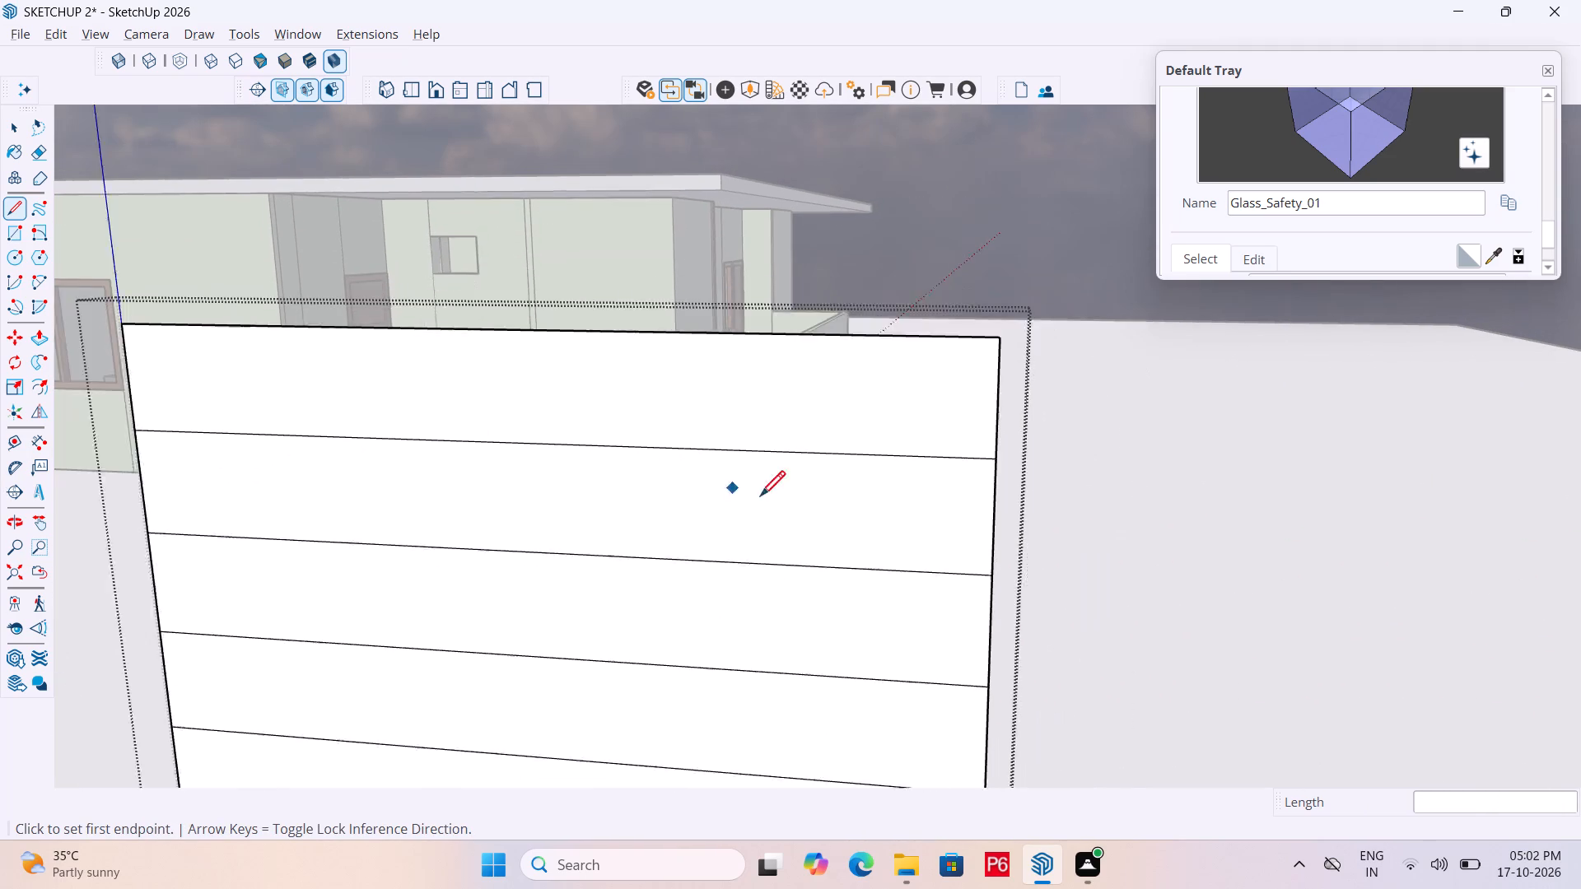
pyautogui.scroll(-1, 760, 499)
pyautogui.scroll(6, 201, 490)
pyautogui.scroll(-5, 178, 458)
pyautogui.scroll(2, 189, 465)
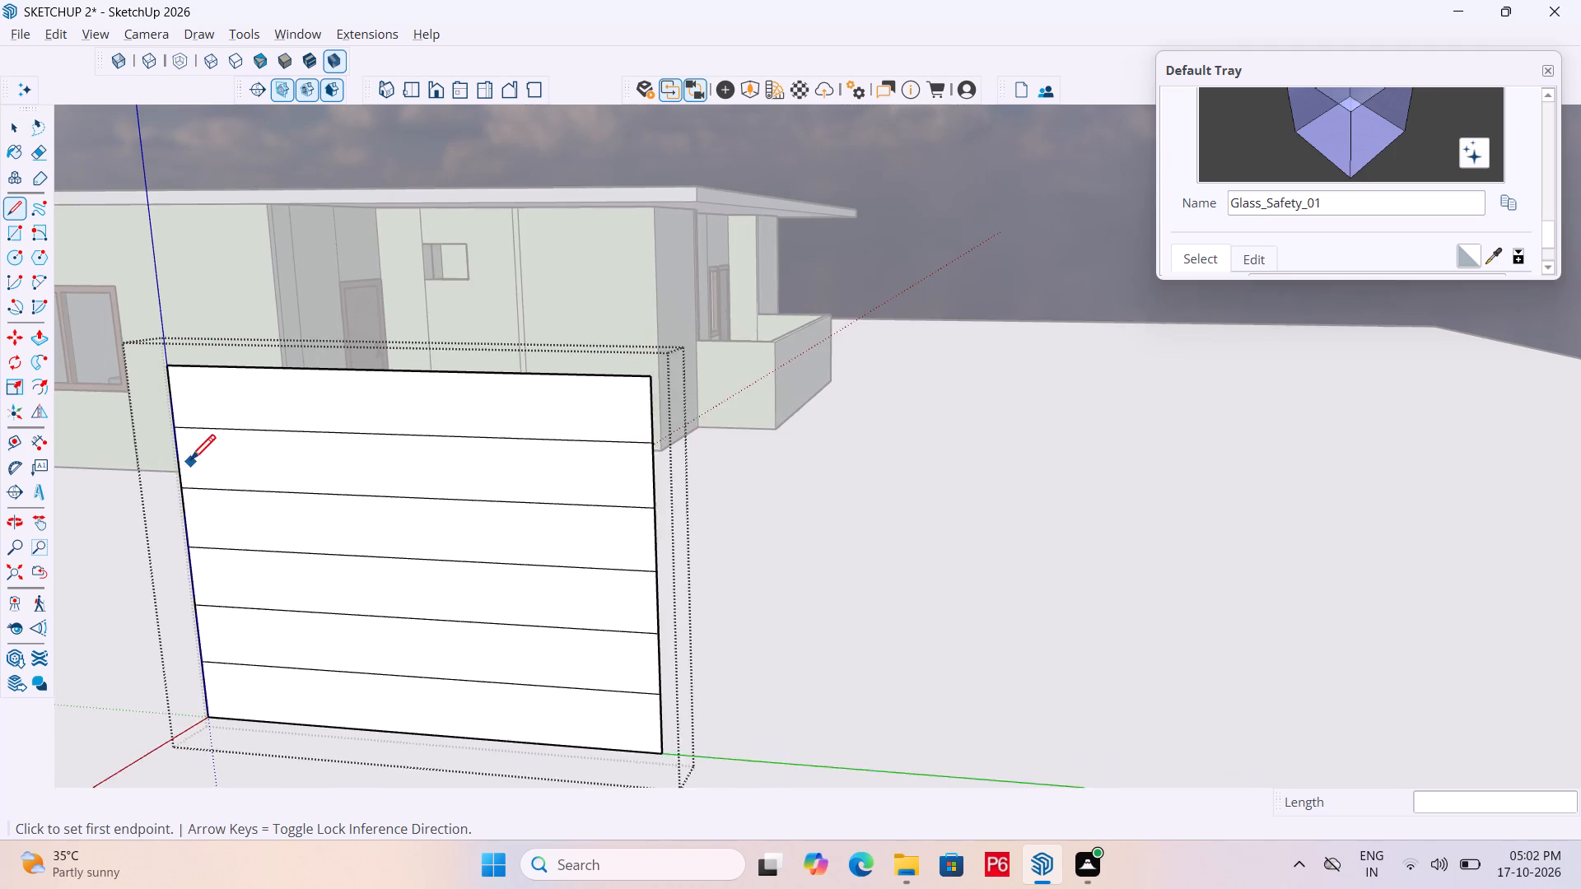
pyautogui.scroll(6, 190, 463)
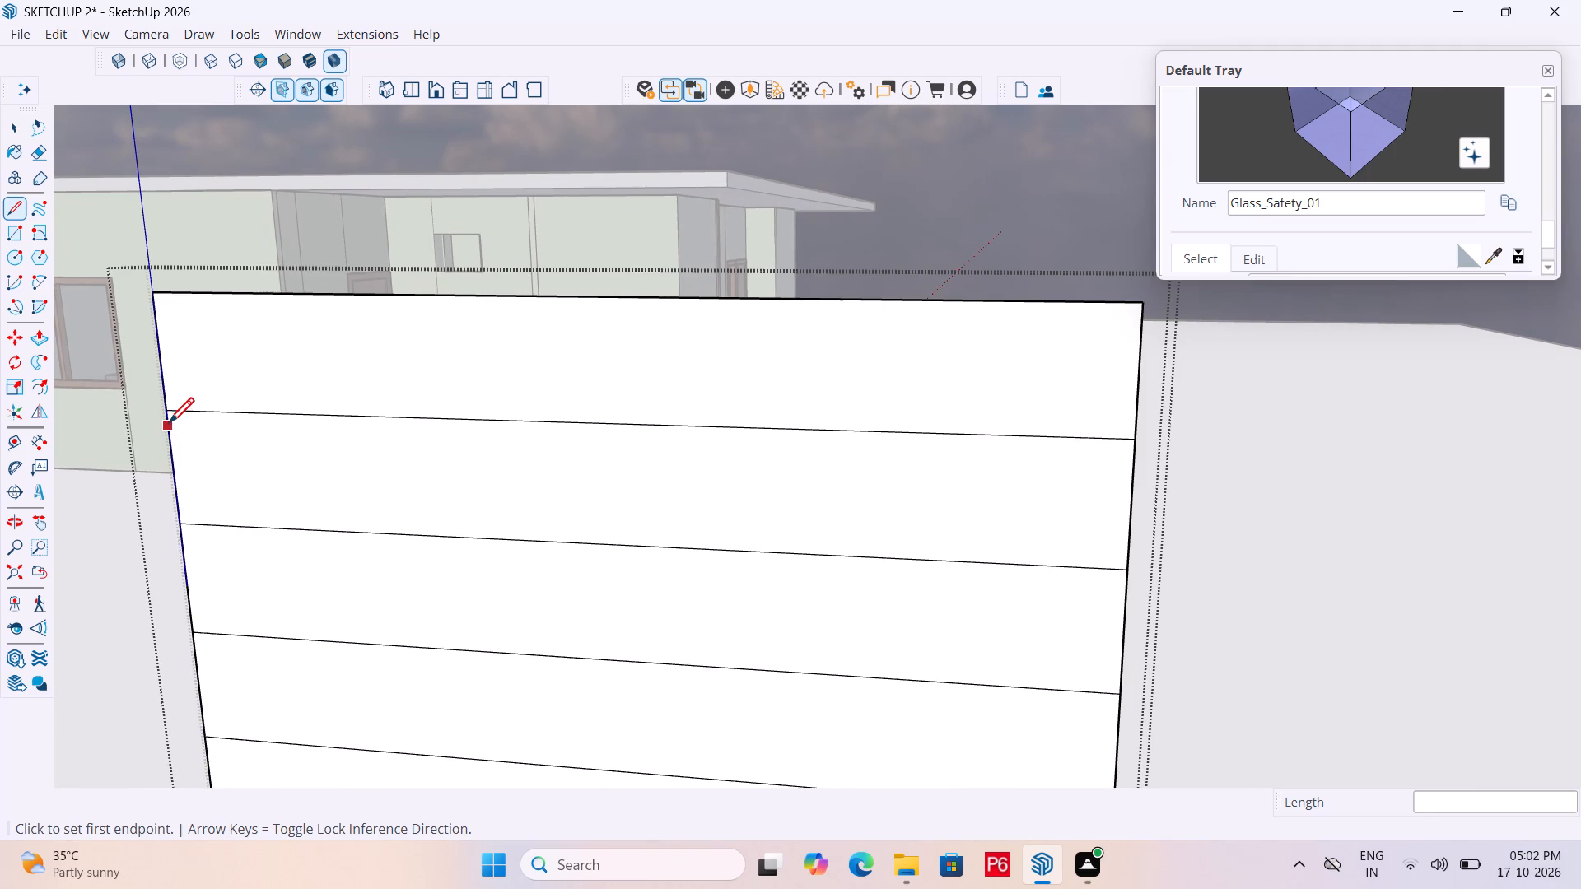
pyautogui.click(169, 426)
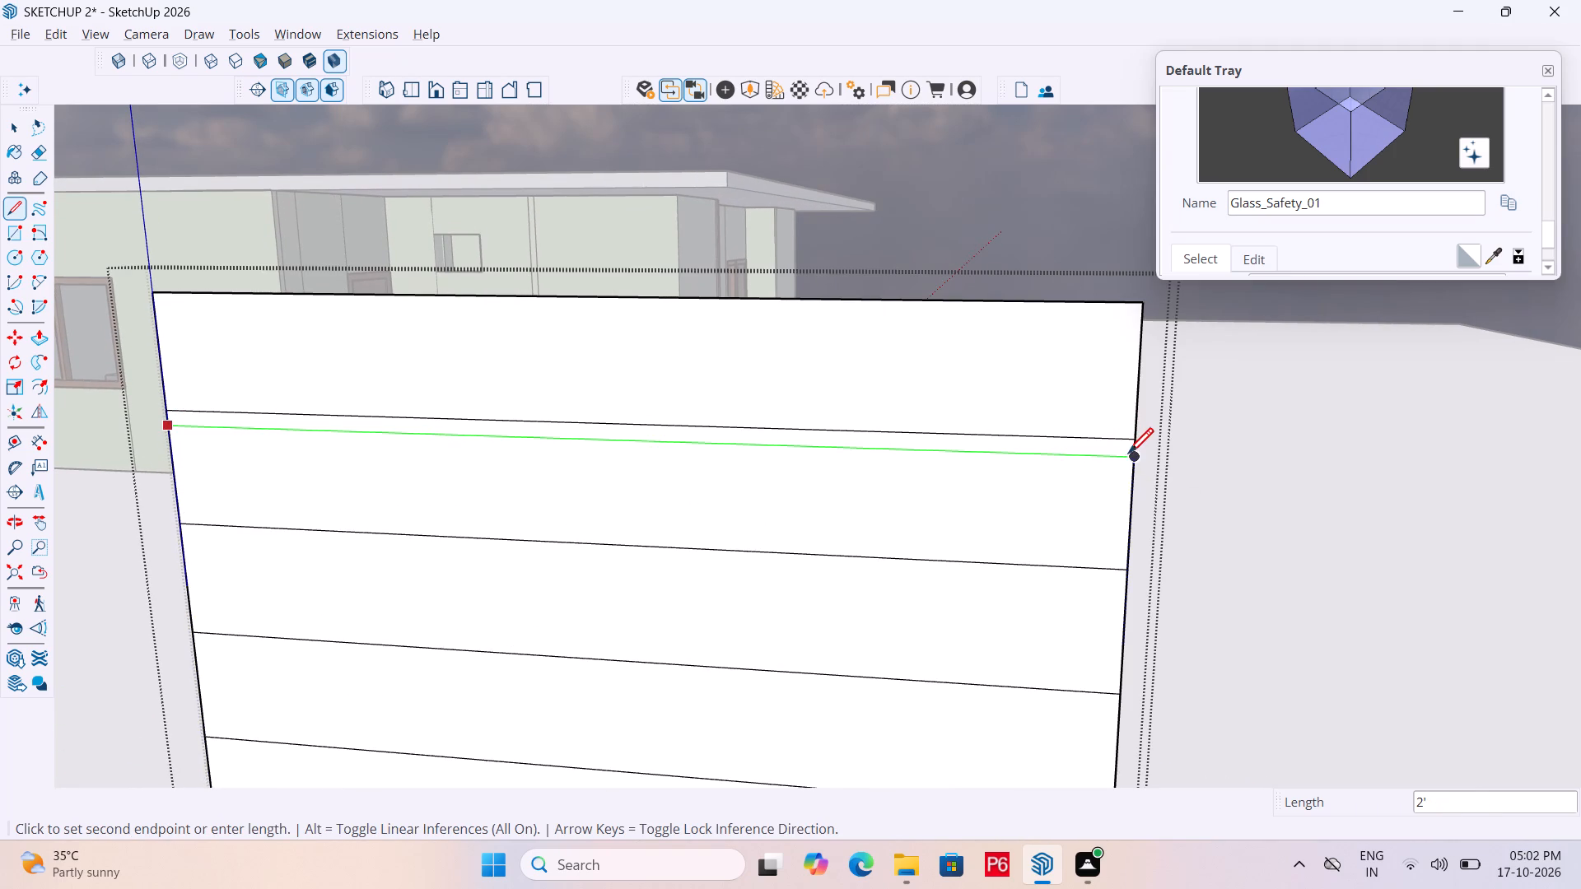
pyautogui.click(1128, 456)
pyautogui.press('space')
# Add two horizontal guides below the new line, the first offset 3" from it and the second 3" below the first.
pyautogui.click(639, 438)
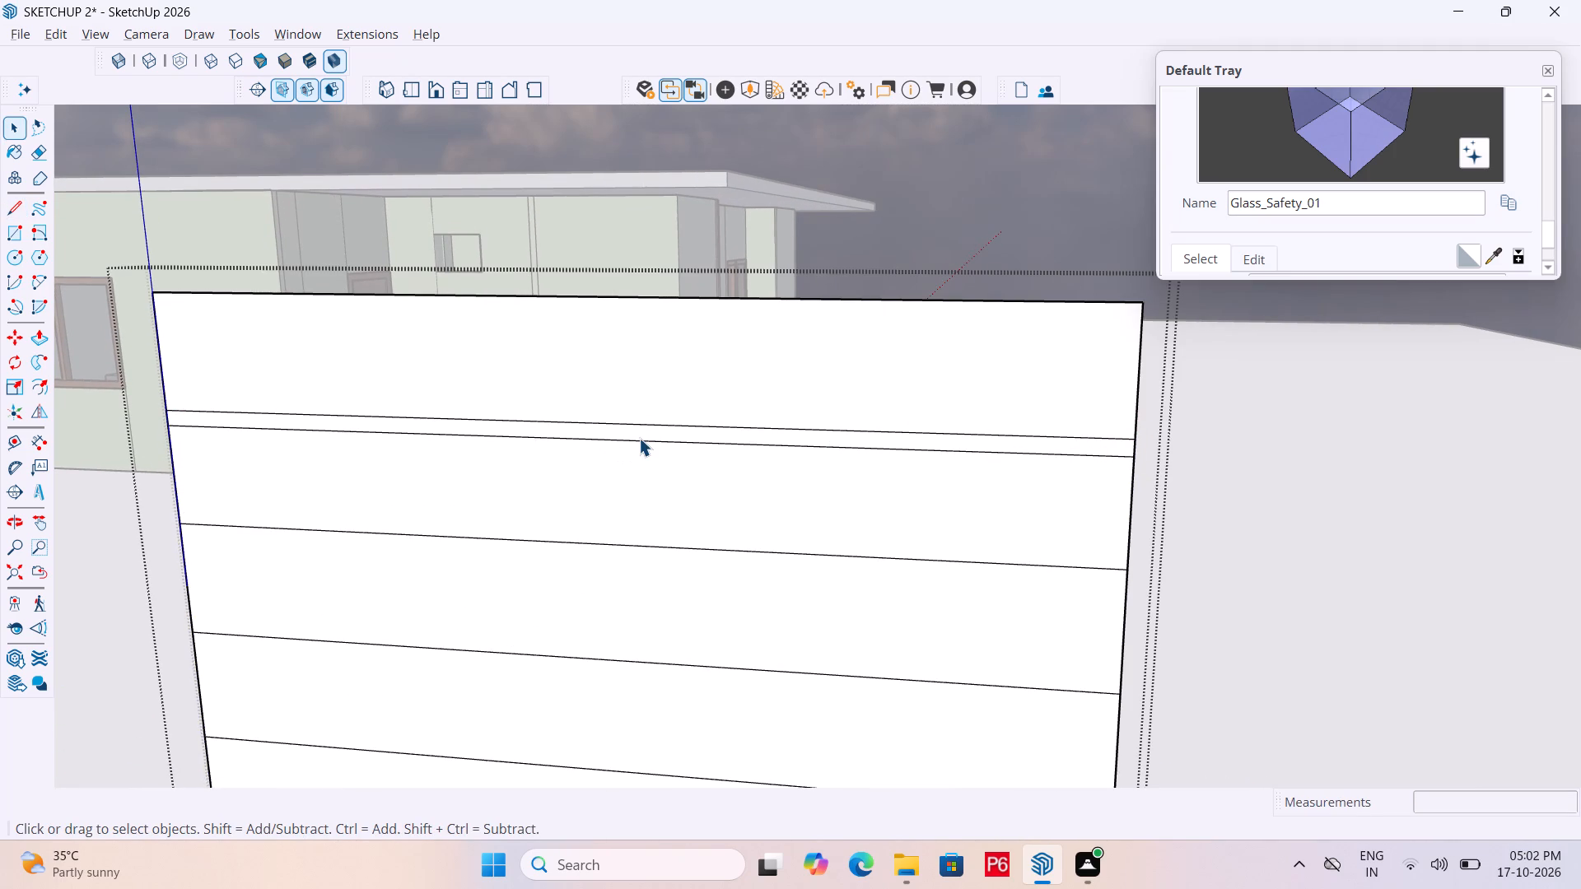
pyautogui.press('space')
pyautogui.click(662, 441)
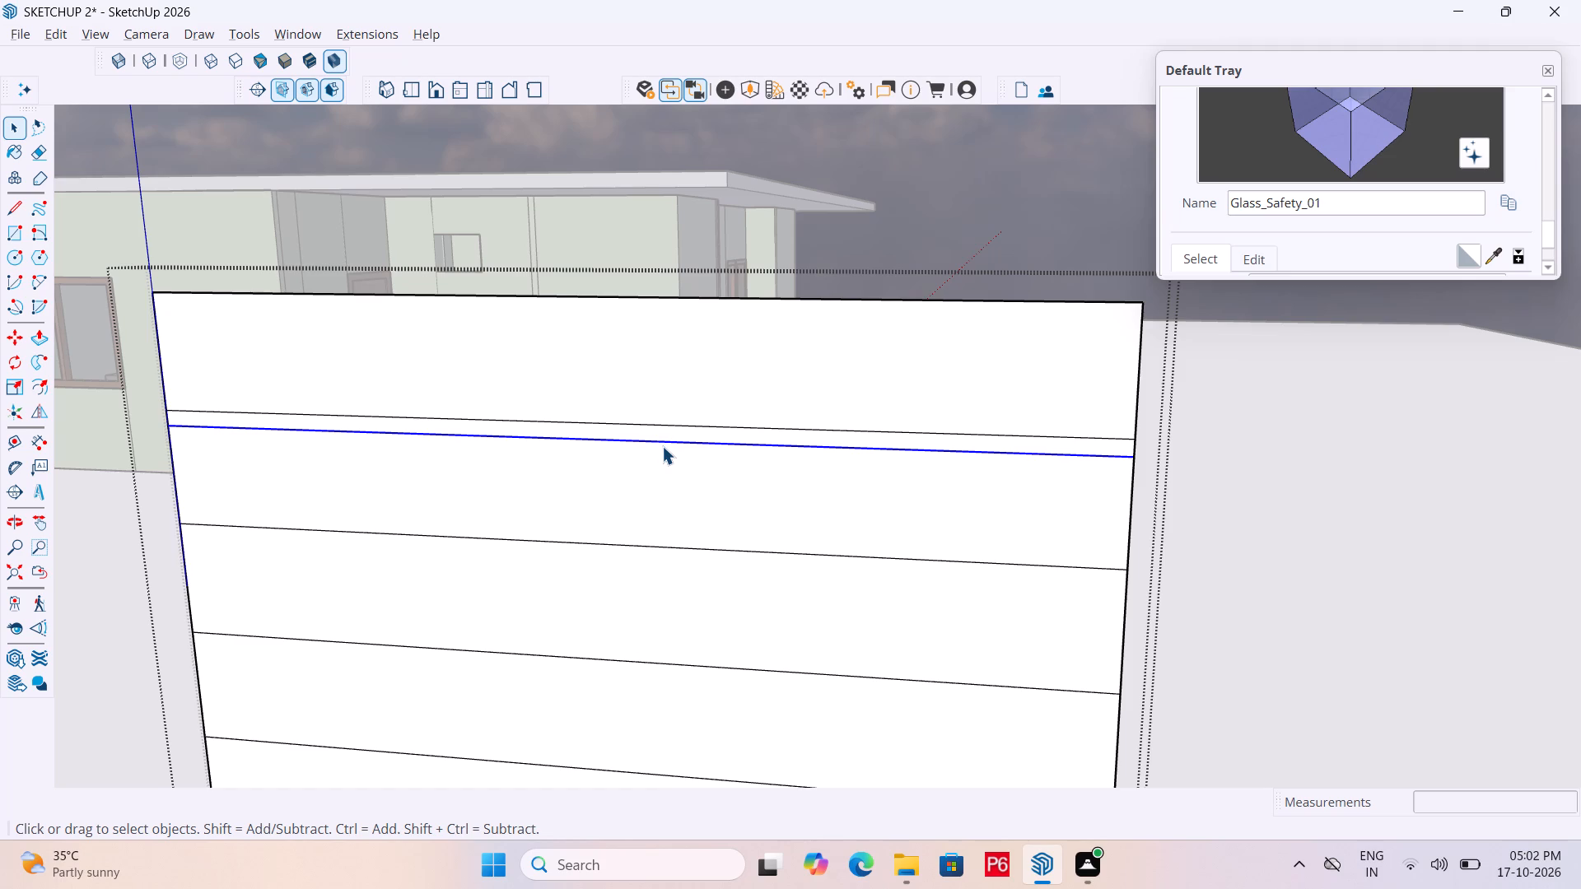
pyautogui.press('t')
pyautogui.click(677, 443)
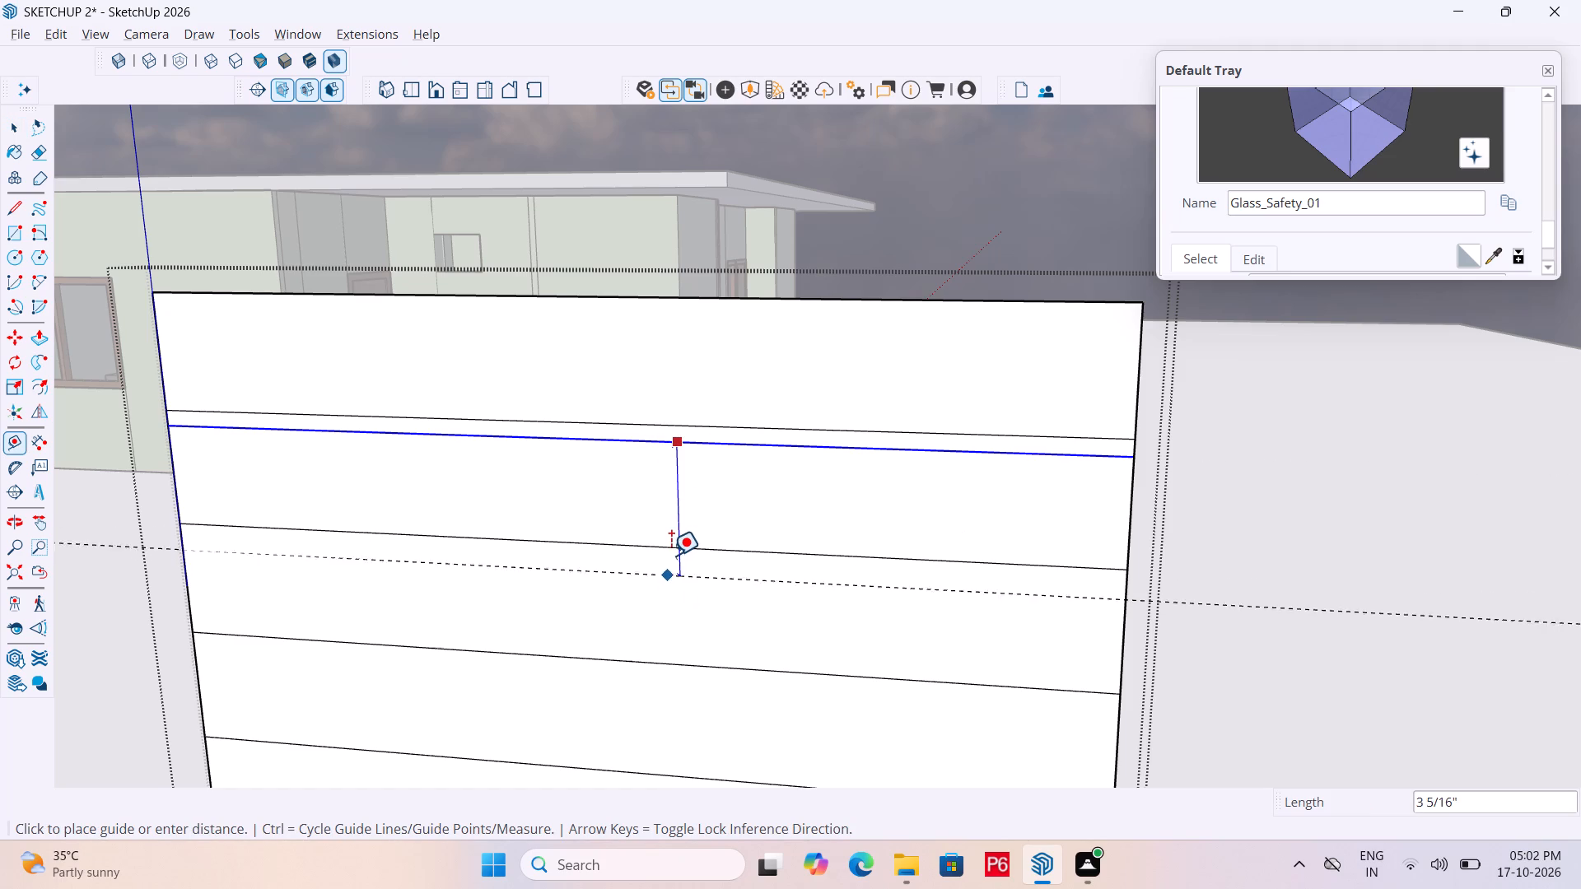
pyautogui.write('3"')
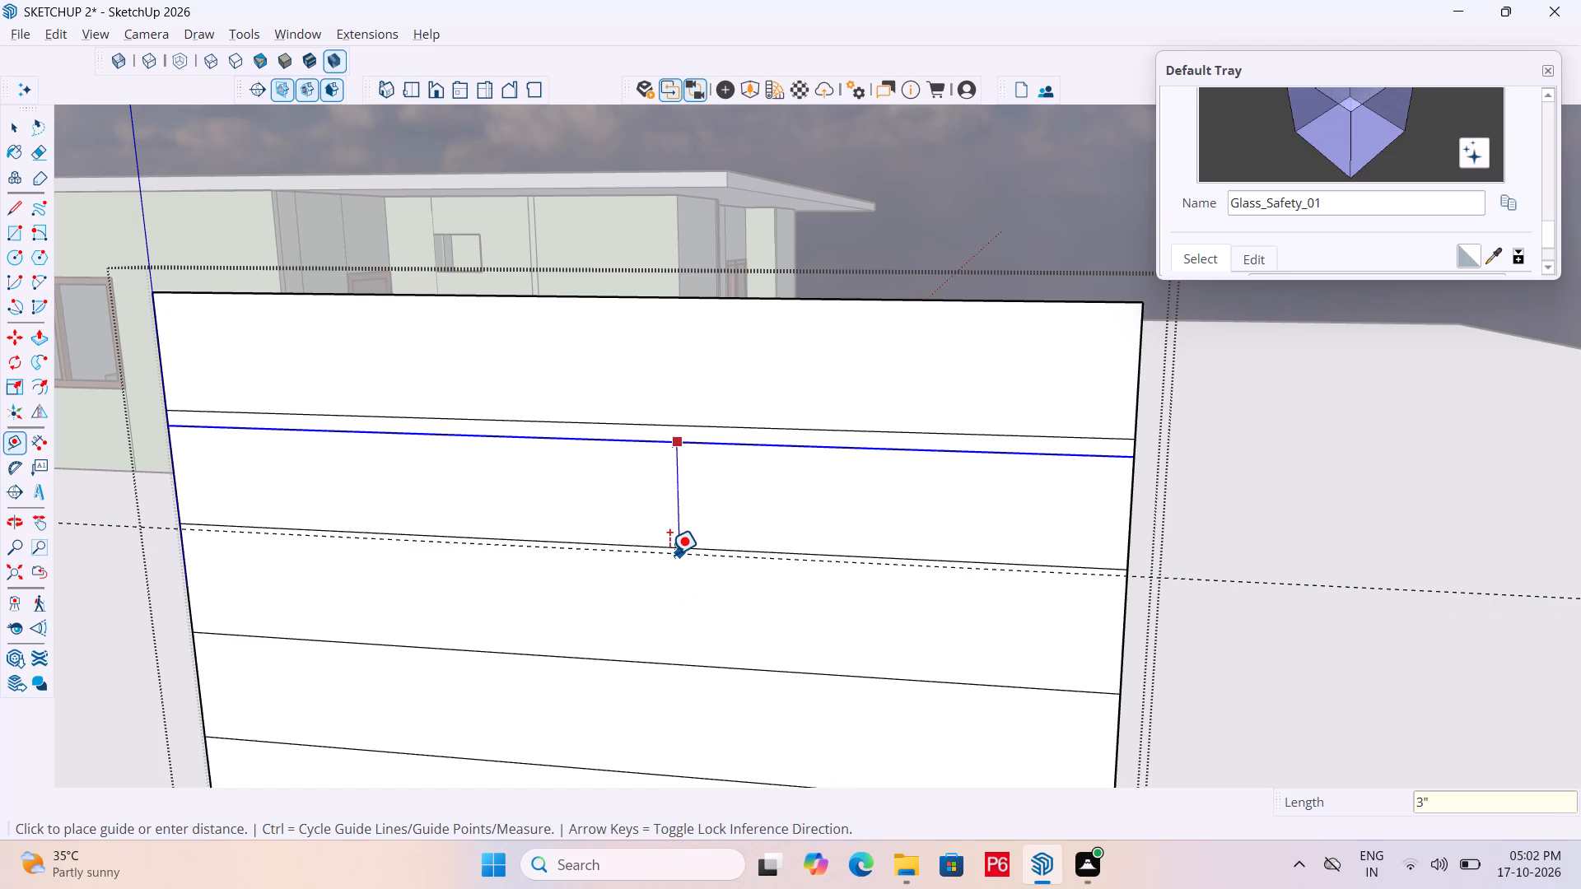
pyautogui.press('Return')
pyautogui.click(644, 563)
pyautogui.scroll(-2, 520, 547)
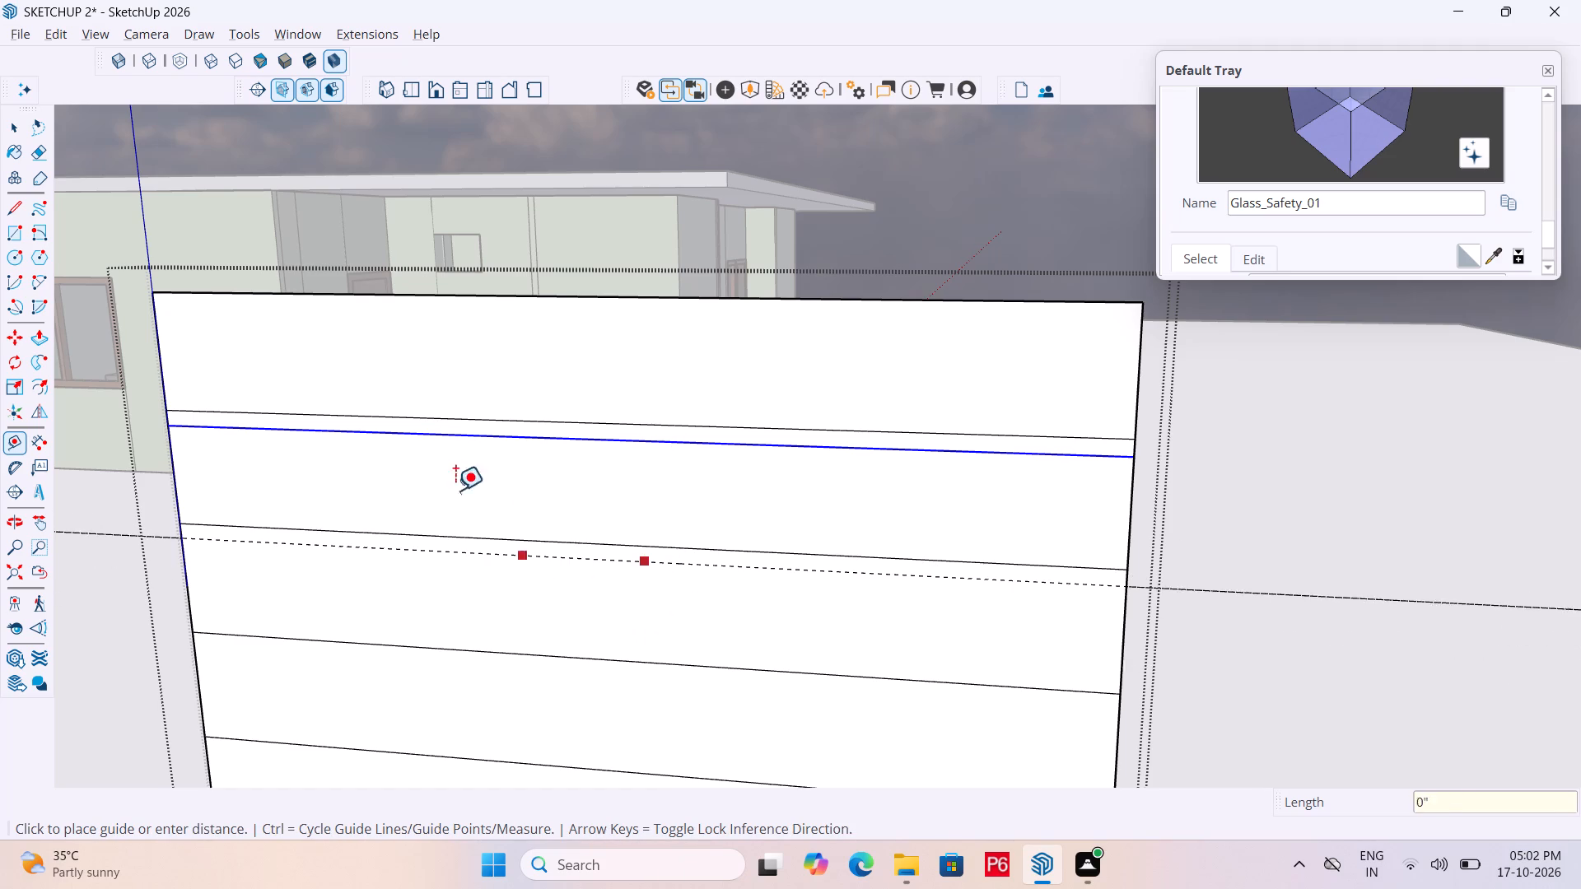
pyautogui.scroll(-2, 455, 491)
pyautogui.press('3')
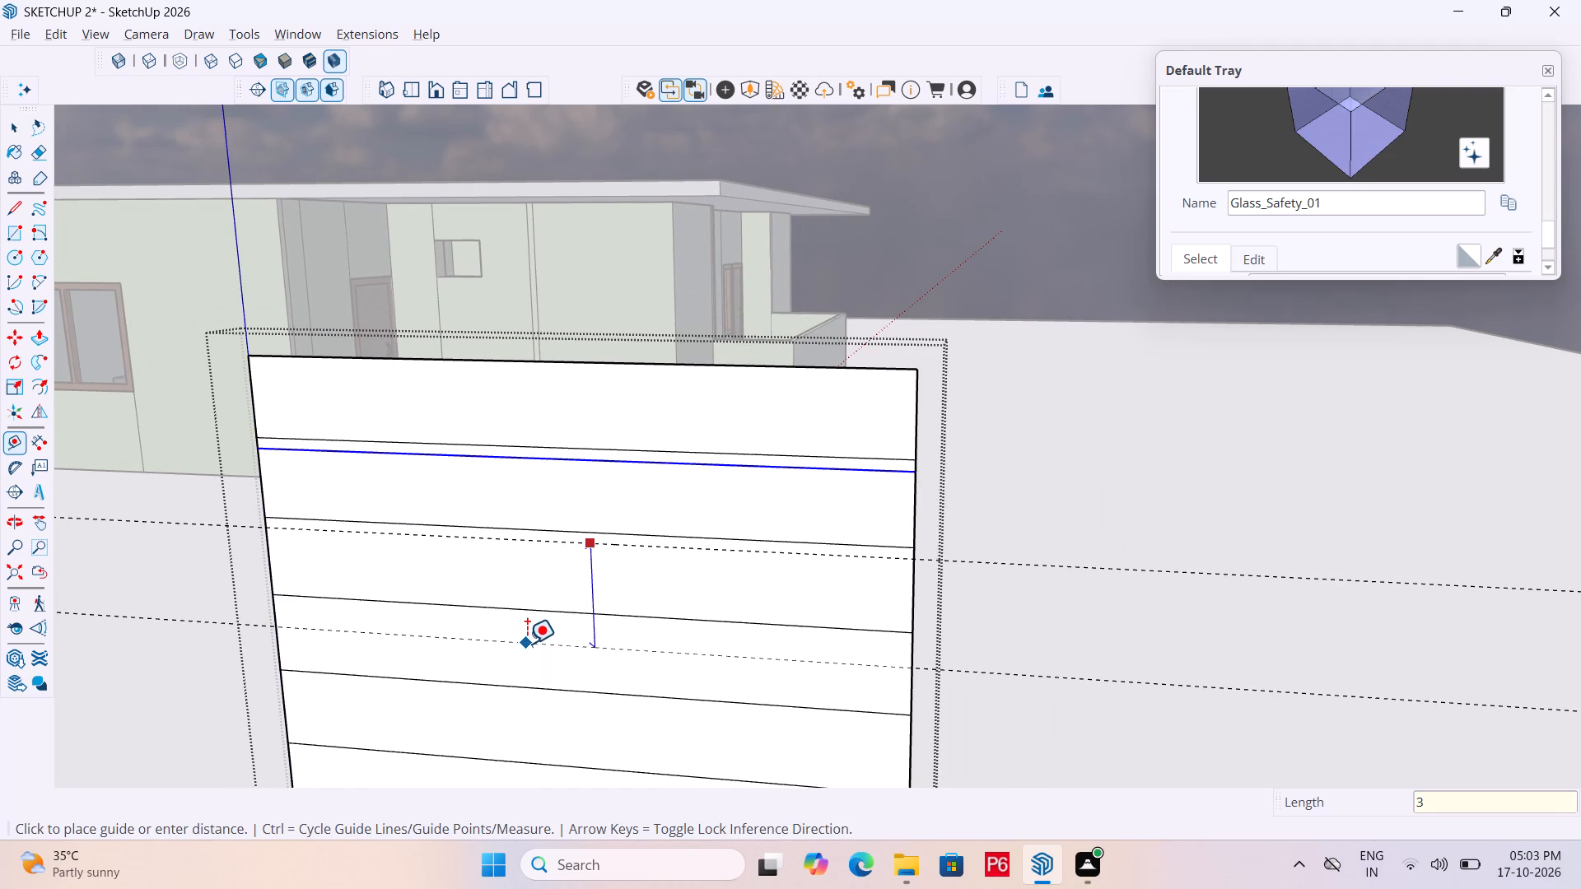
pyautogui.hotkey('shift', '"')
pyautogui.press('Return')
# Add two more horizontal guides below the existing two, each offset 3" from the one above.
pyautogui.scroll(-5, 380, 449)
pyautogui.scroll(6, 523, 612)
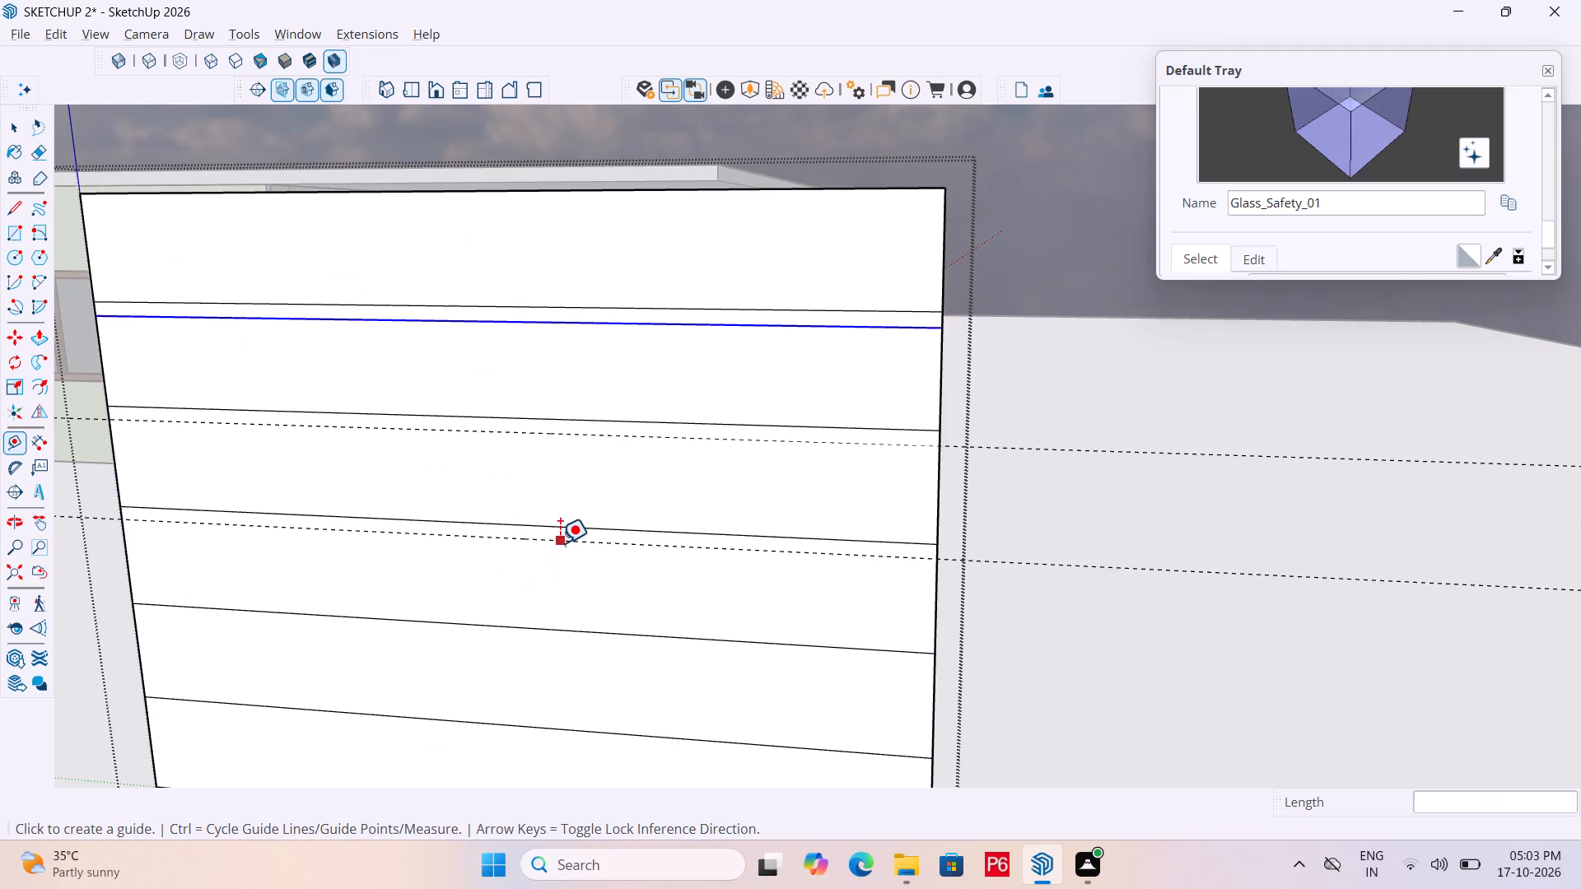
pyautogui.click(560, 543)
pyautogui.press('3')
pyautogui.hotkey('shift', '"')
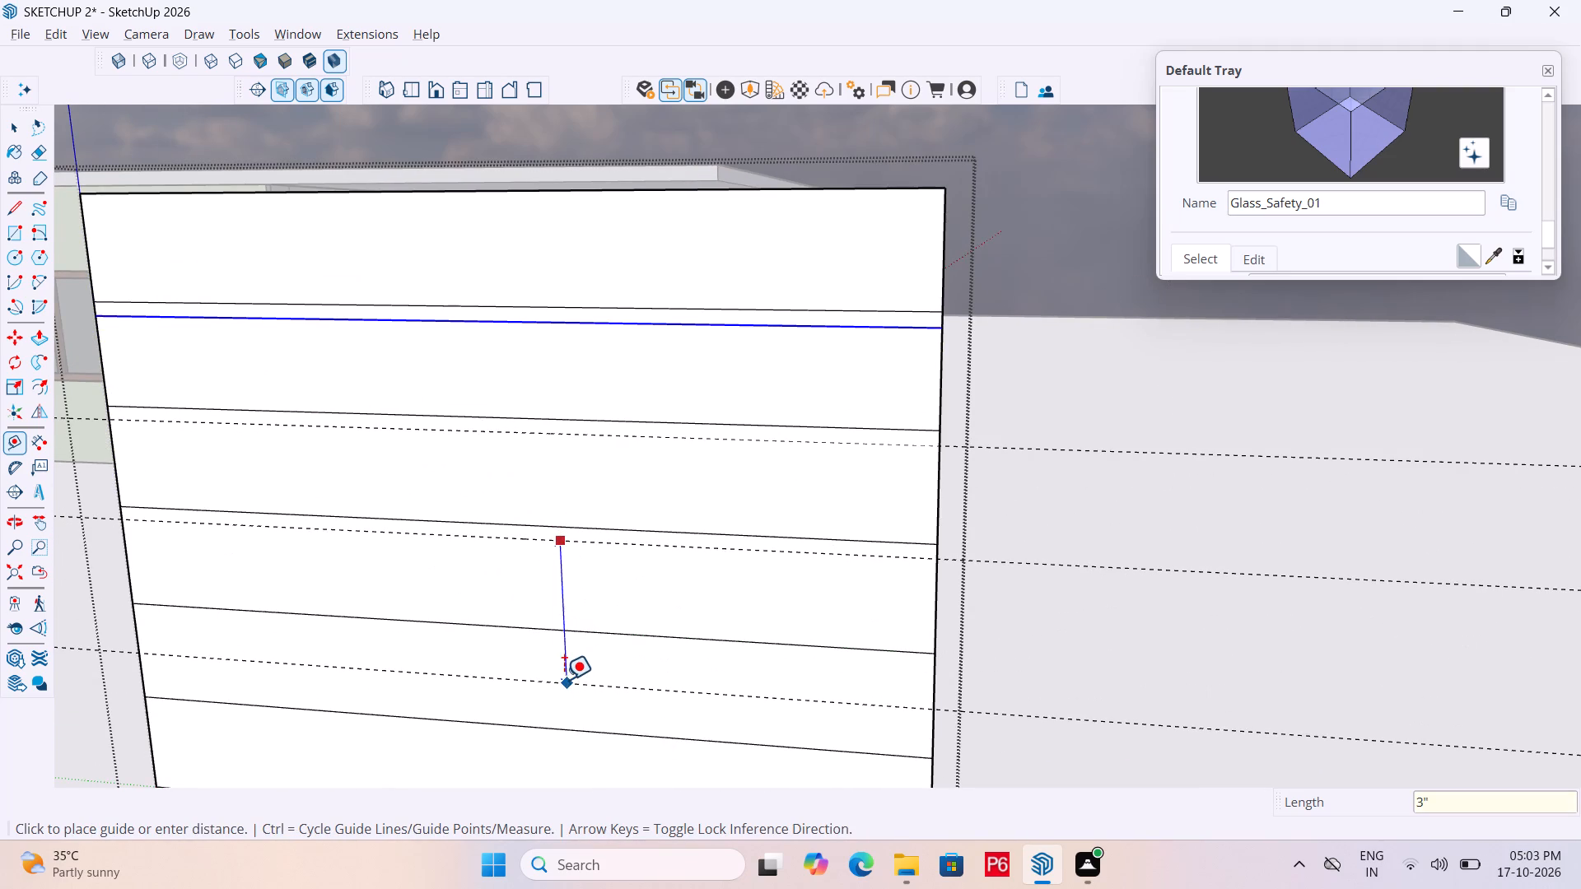
pyautogui.press('Return')
pyautogui.scroll(-5, 444, 491)
pyautogui.scroll(5, 517, 677)
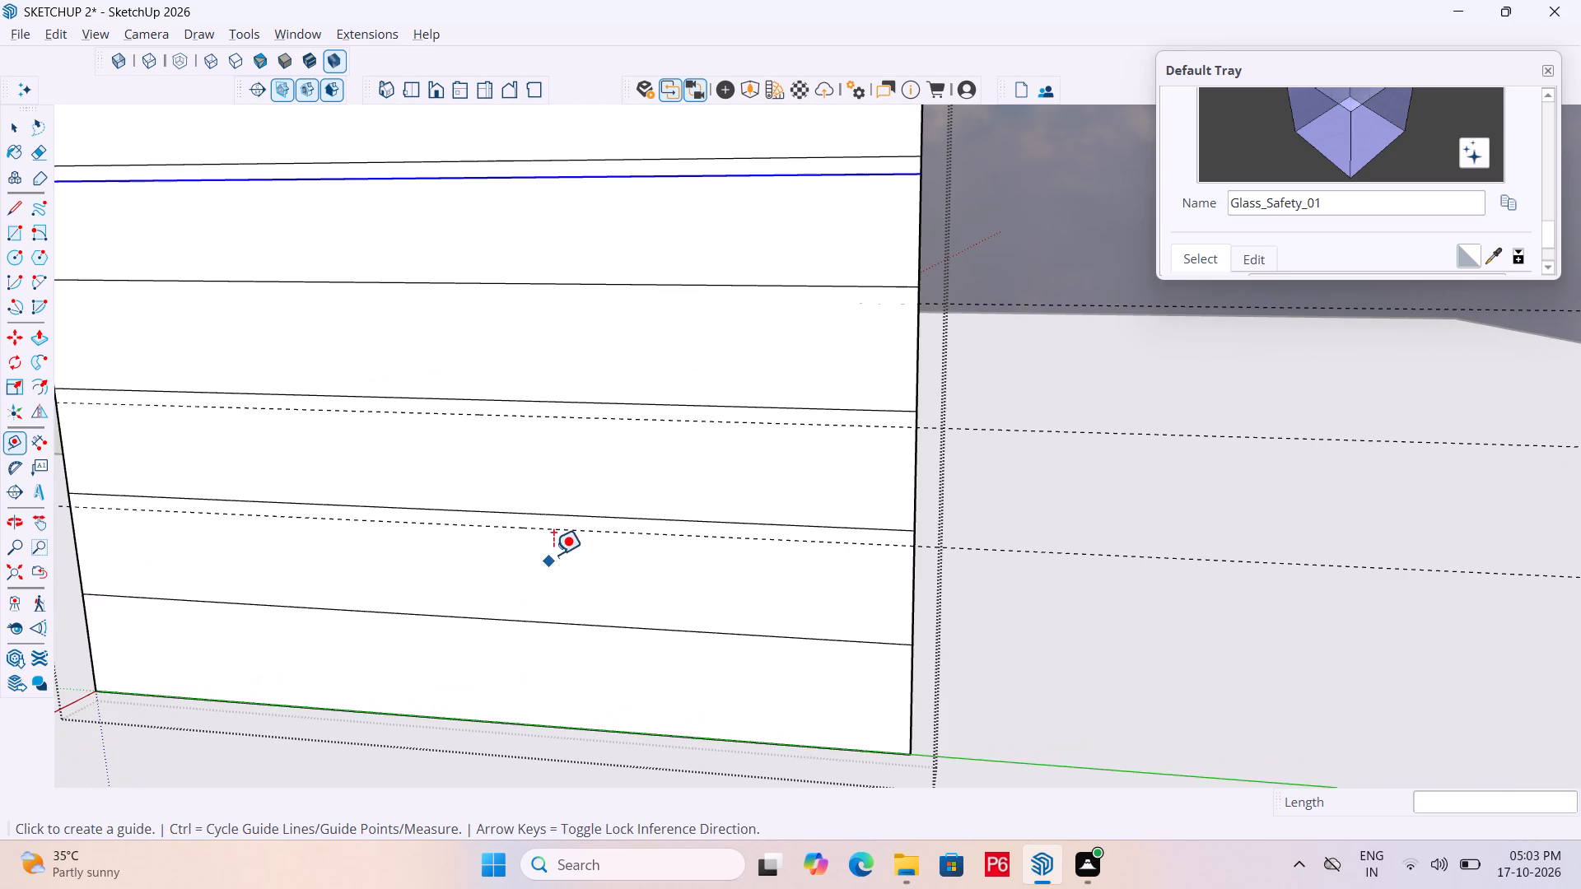
pyautogui.click(572, 529)
pyautogui.press('3')
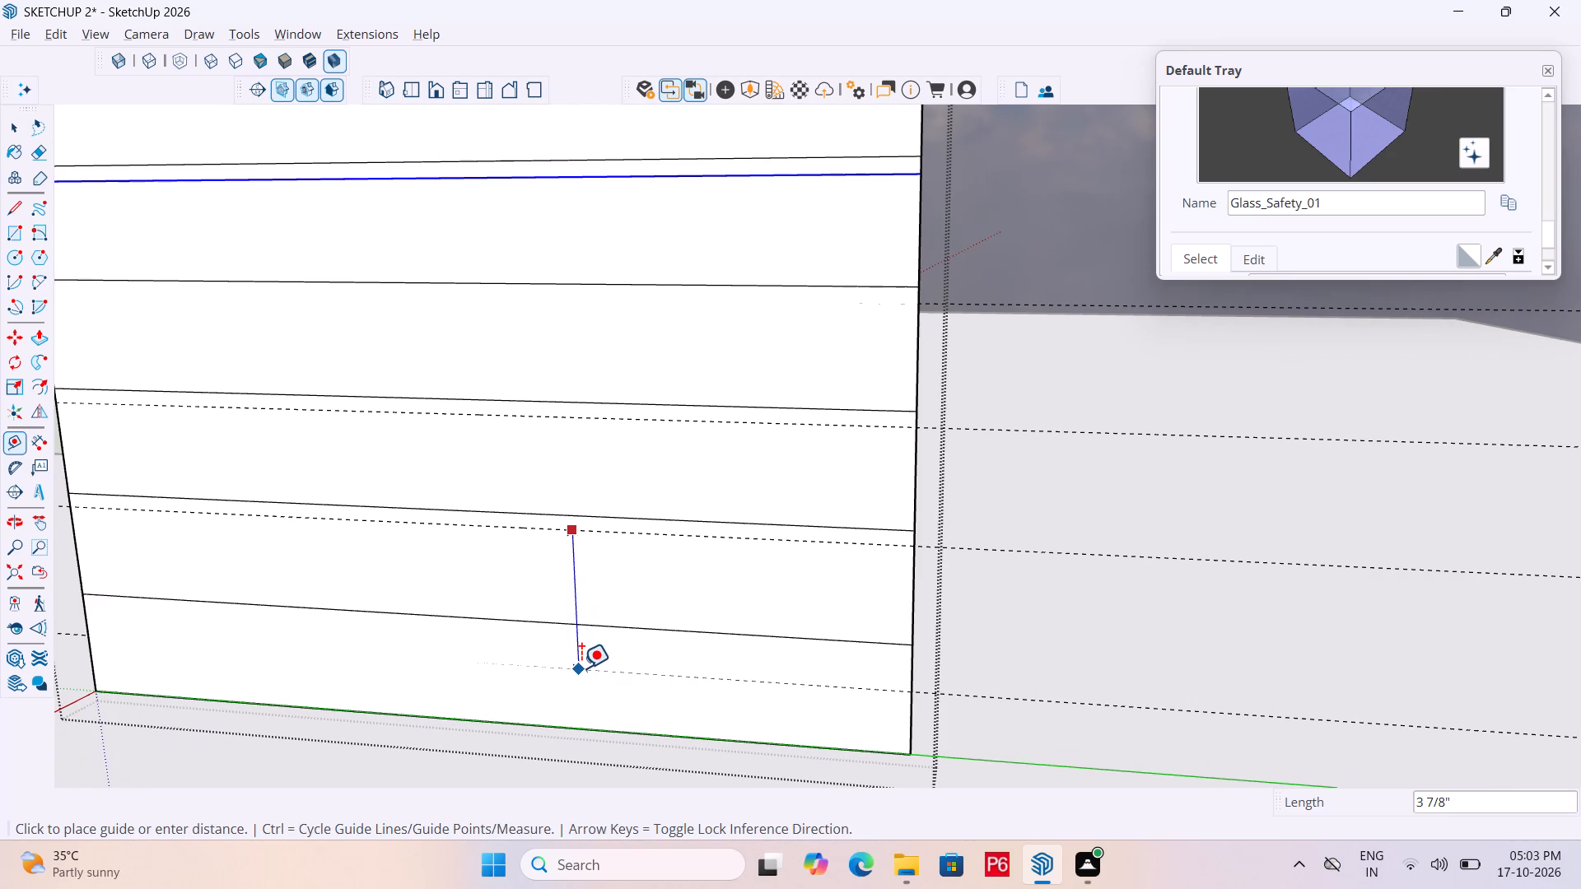
pyautogui.hotkey('shift', '"')
pyautogui.press('Return')
# Draw 2' lines across the rectangle along the upper two guides, from side edge to side edge.
pyautogui.scroll(-4, 623, 598)
pyautogui.moveTo(609, 613); pyautogui.dragTo(702, 603, button='middle')
pyautogui.press('l')
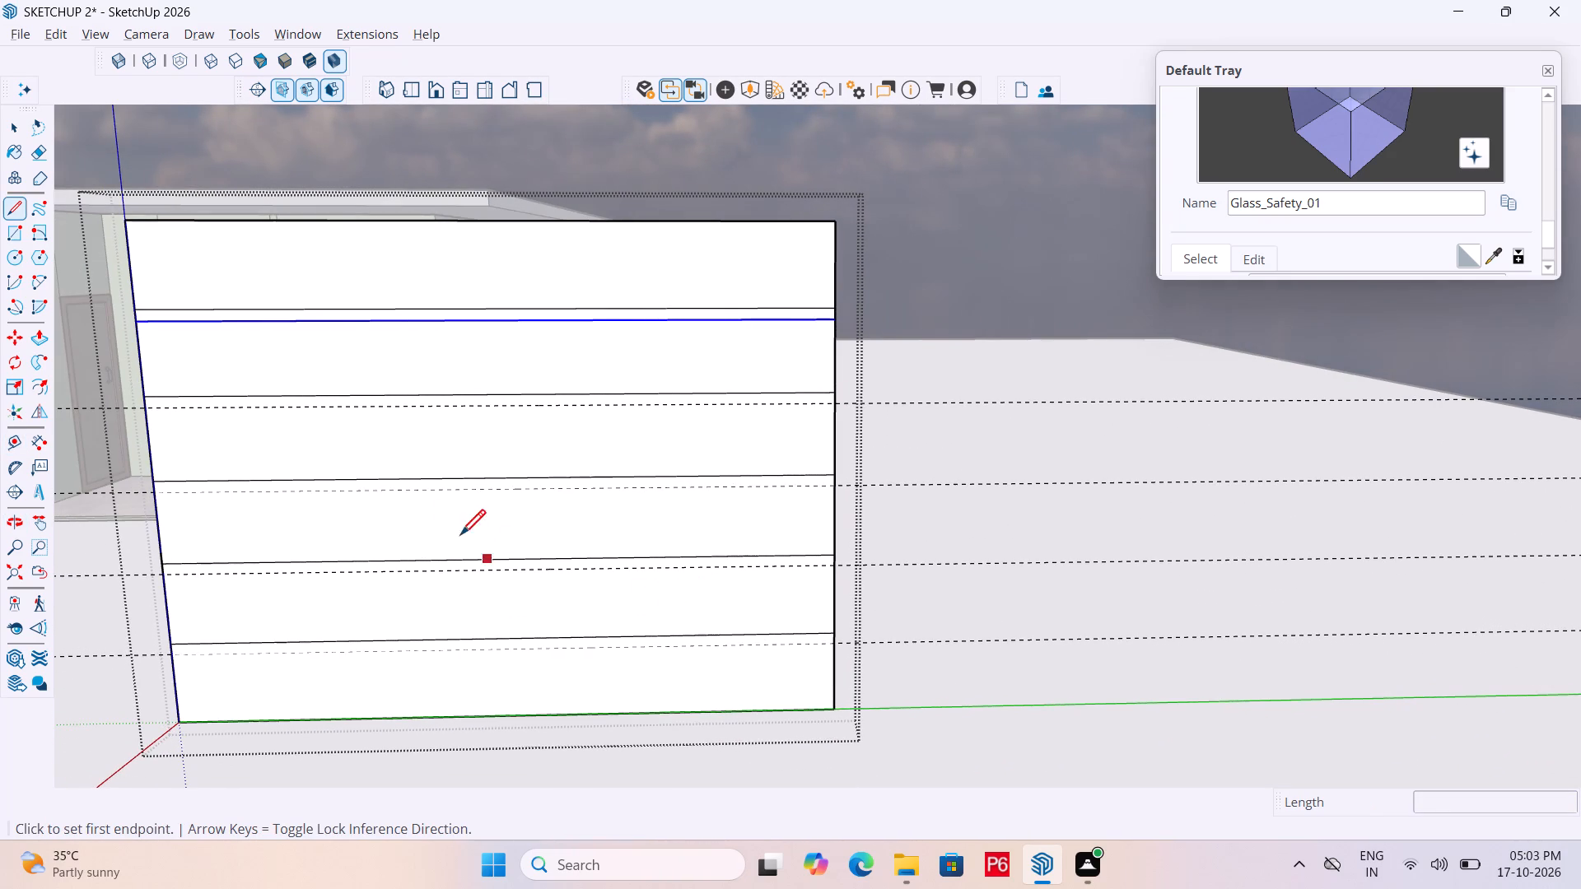
pyautogui.scroll(4, 156, 394)
pyautogui.scroll(-2, 139, 417)
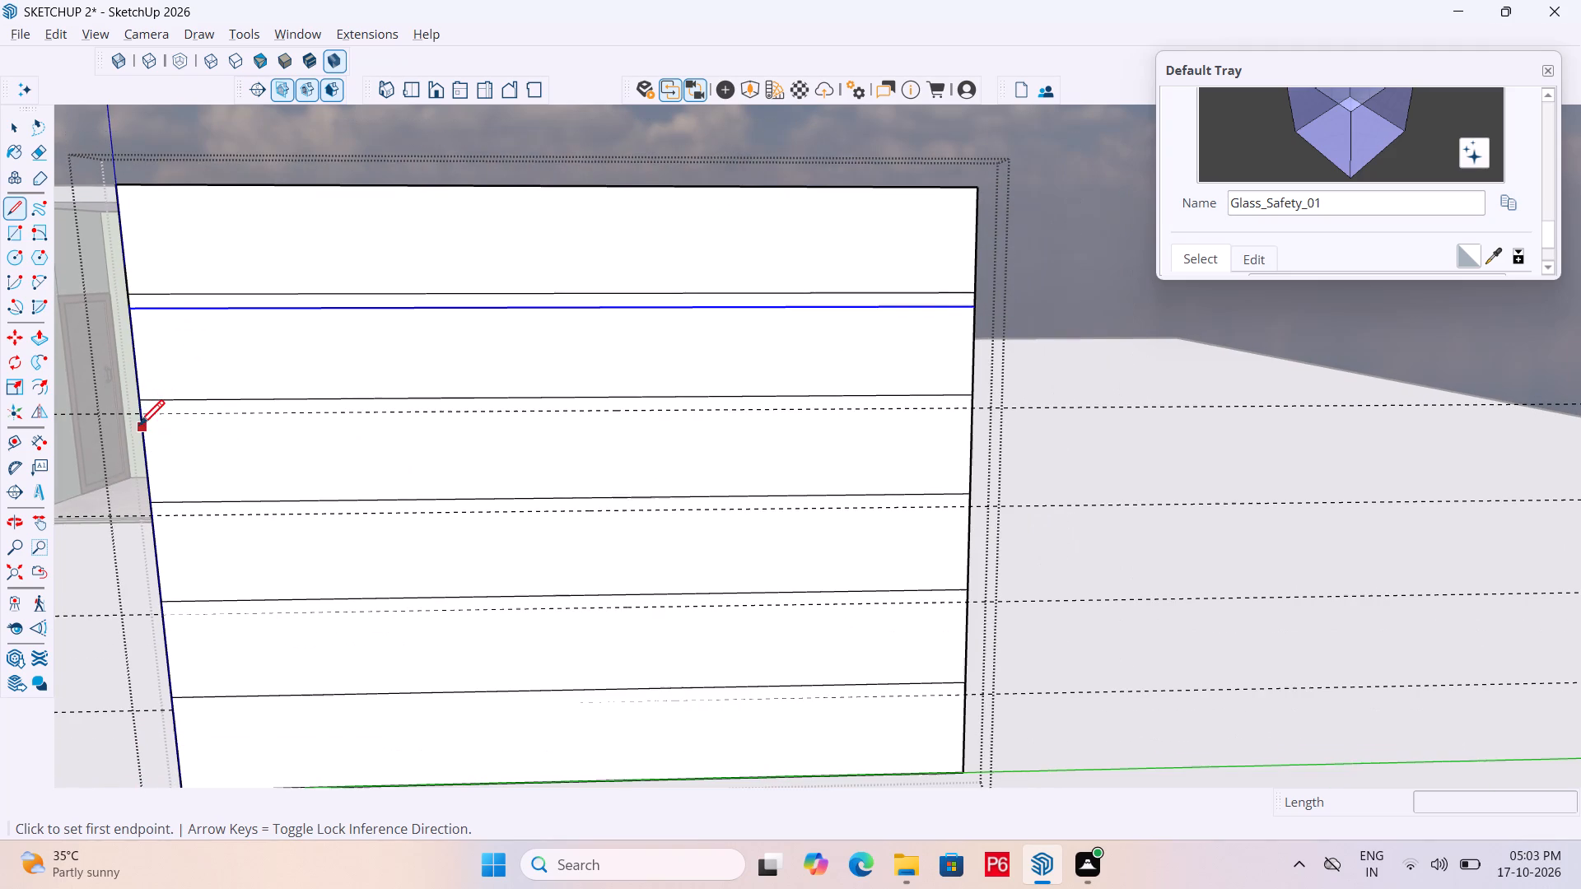
pyautogui.moveTo(137, 416); pyautogui.dragTo(144, 412)
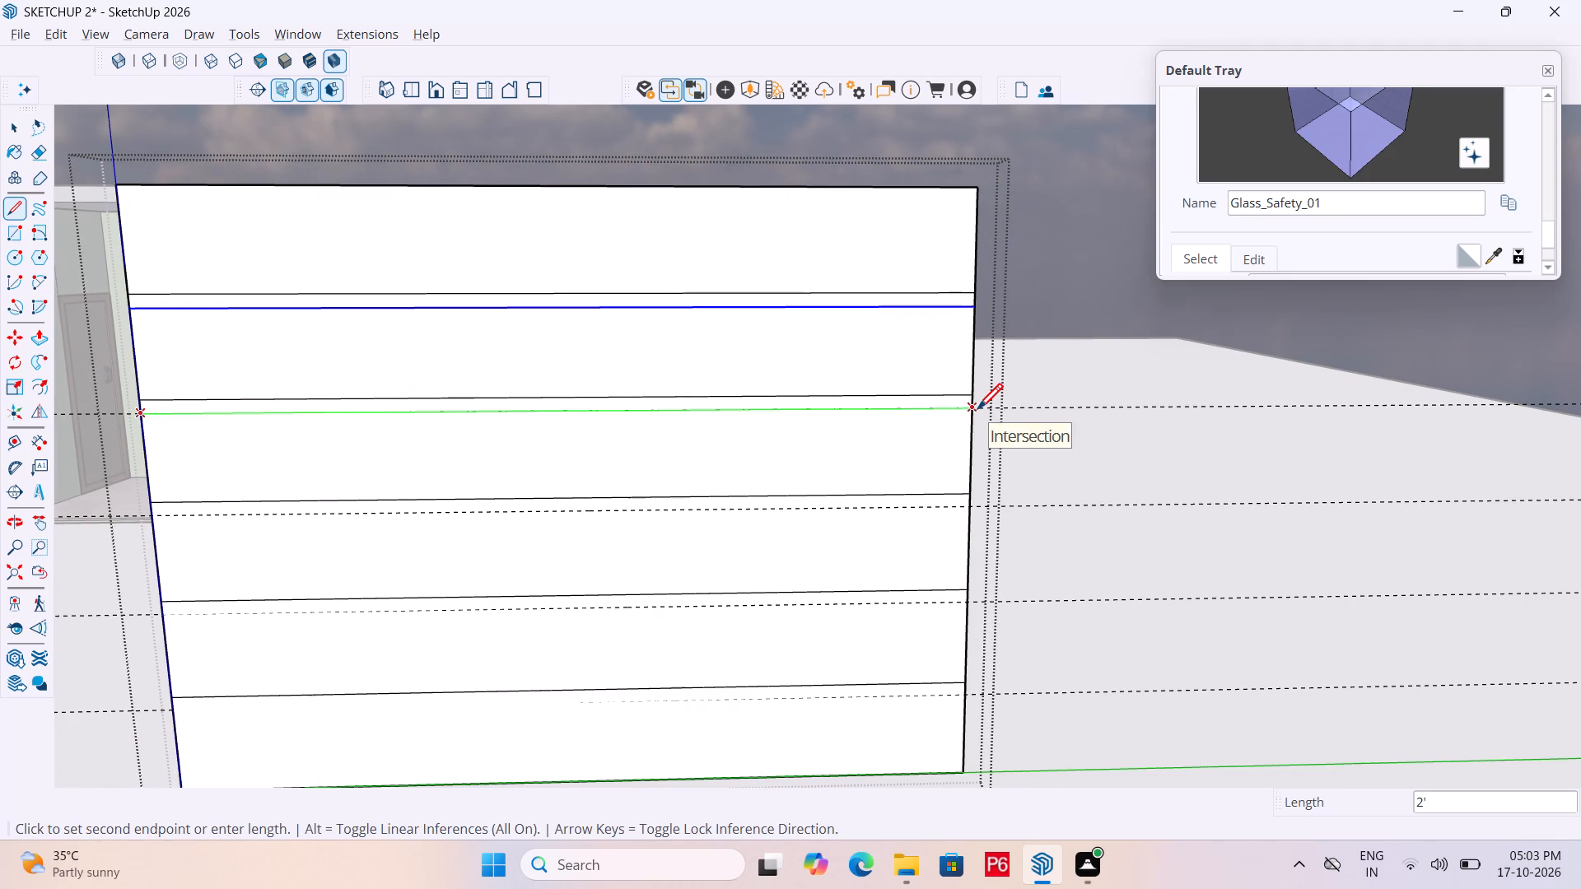
pyautogui.click(977, 412)
pyautogui.press('space')
pyautogui.press('space')
pyautogui.press('l')
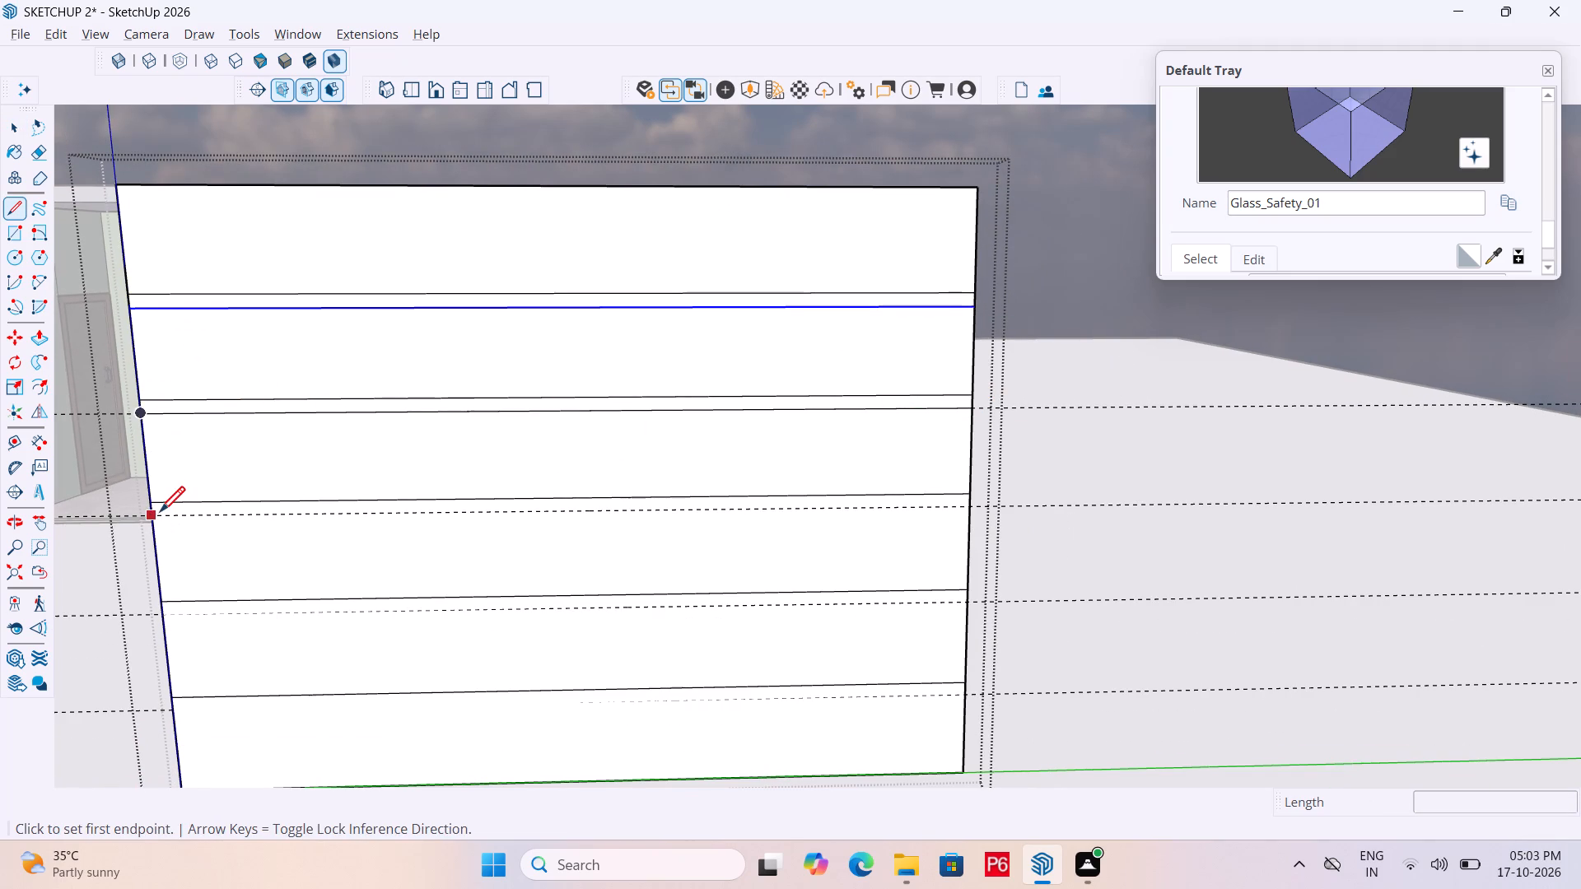
pyautogui.moveTo(147, 516); pyautogui.dragTo(156, 516)
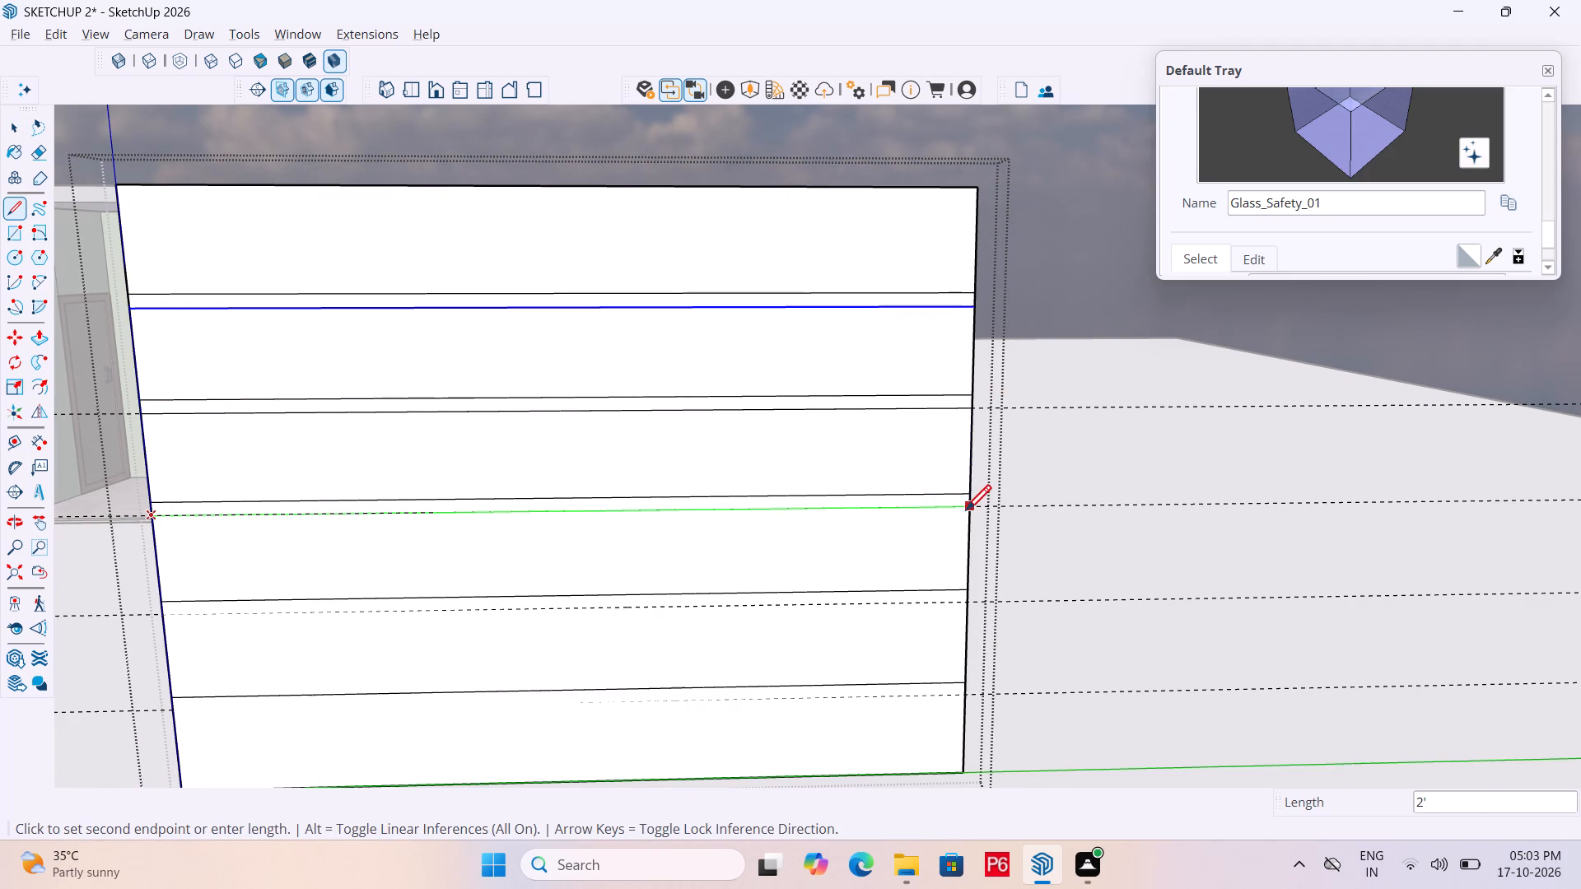
pyautogui.click(966, 513)
# Draw 2' lines across the rectangle along the two lowest guides, completing a thin band beneath every strip line.
pyautogui.press('l')
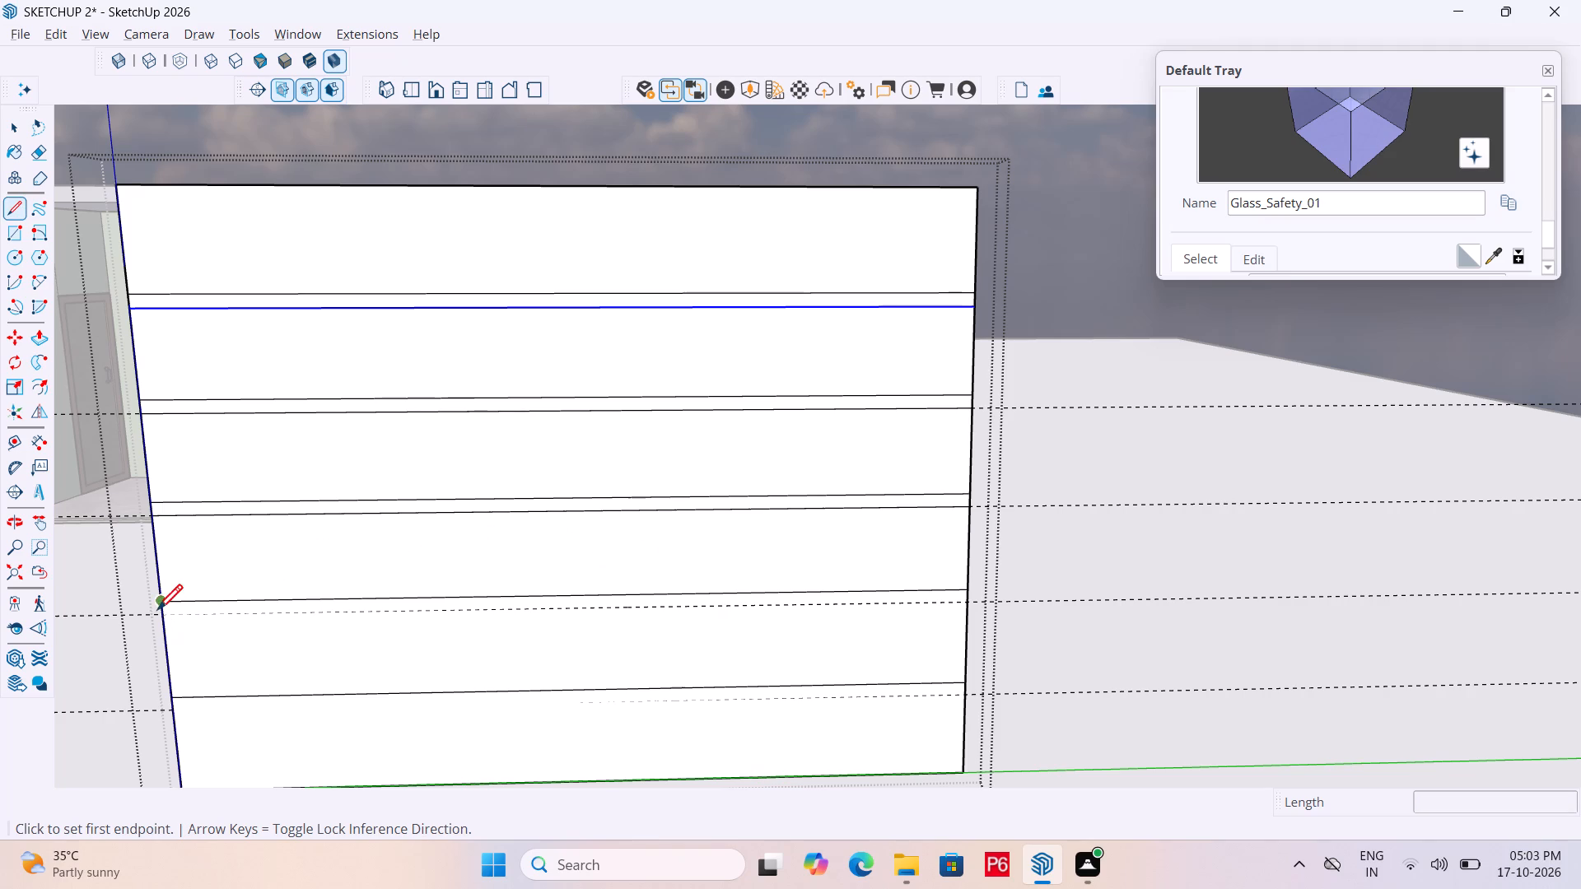
pyautogui.click(166, 617)
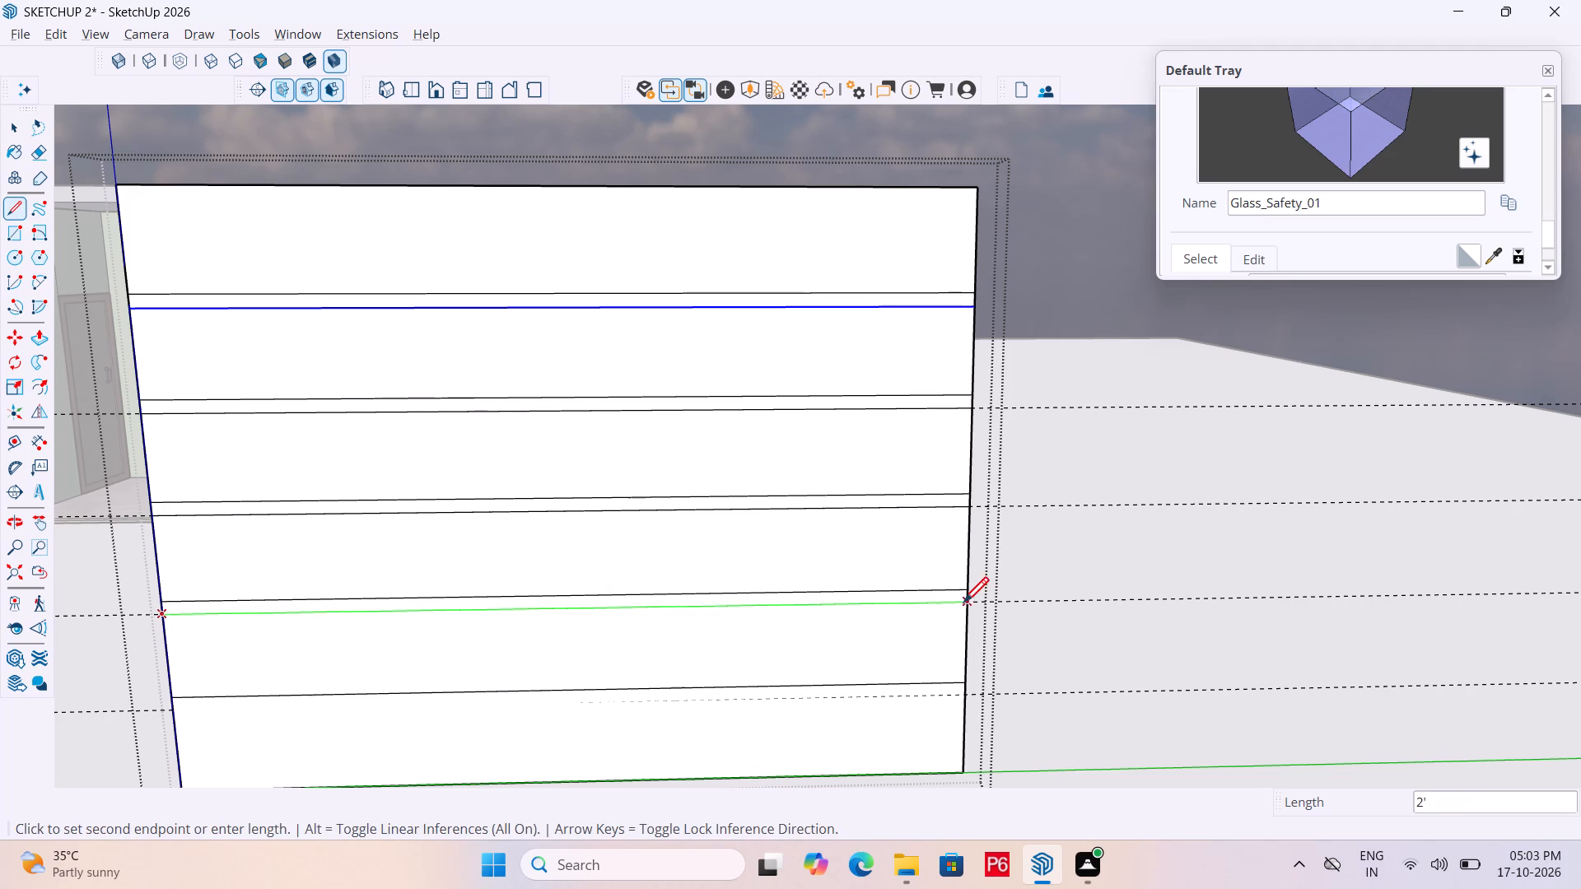
pyautogui.click(967, 605)
pyautogui.press('l')
pyautogui.scroll(-1, 180, 682)
pyautogui.moveTo(178, 682); pyautogui.dragTo(101, 662, button='middle')
pyautogui.moveTo(203, 681); pyautogui.dragTo(238, 704, button='middle')
pyautogui.scroll(-6, 197, 642)
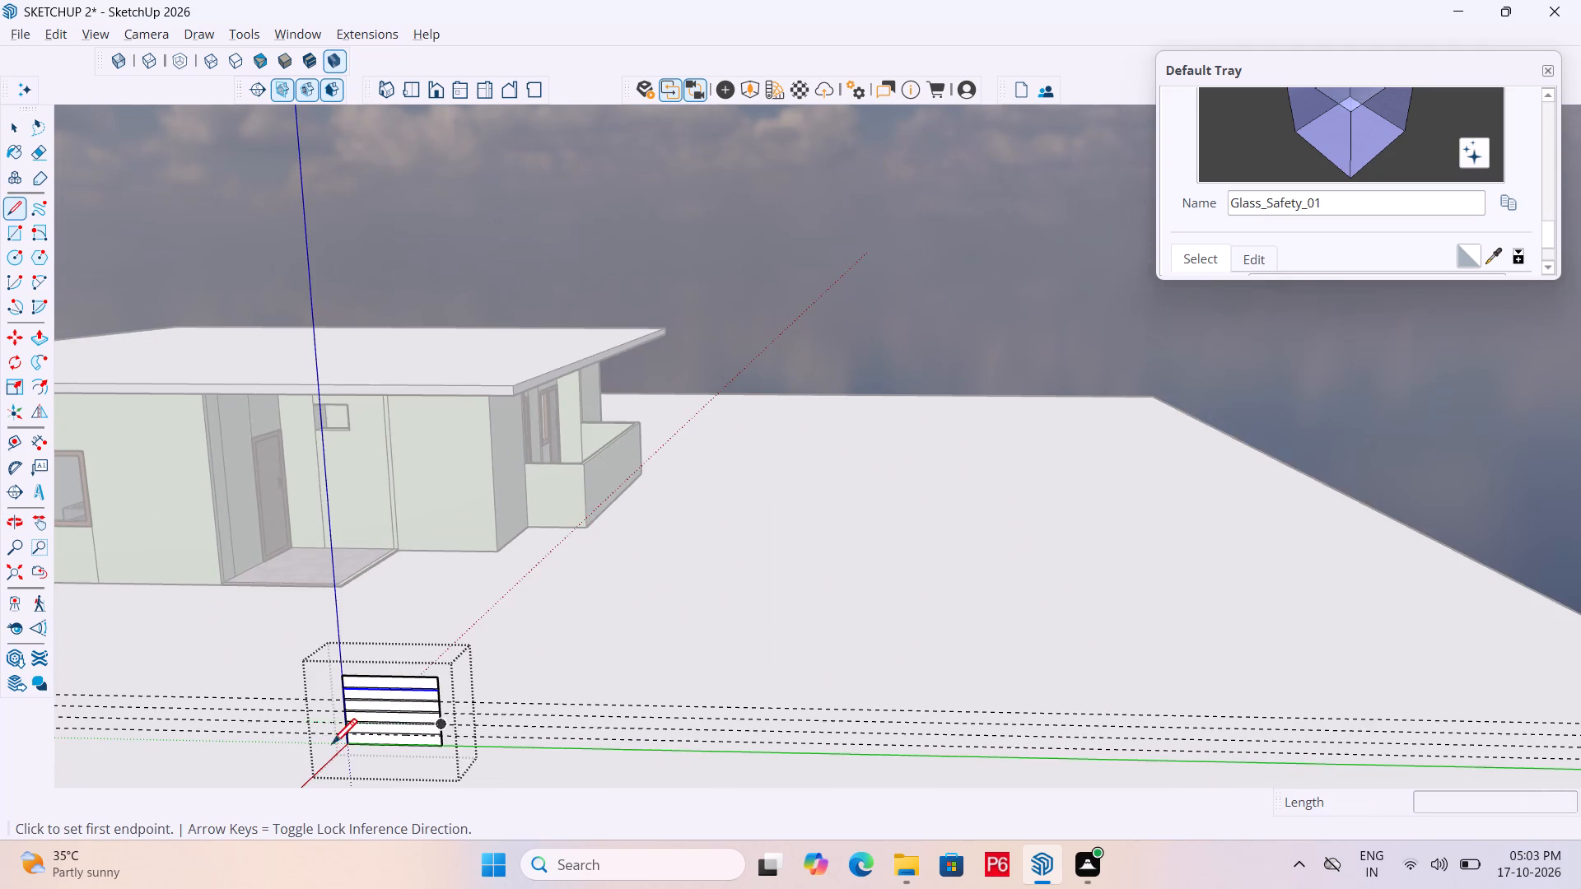
pyautogui.scroll(10, 335, 752)
pyautogui.scroll(-2, 438, 693)
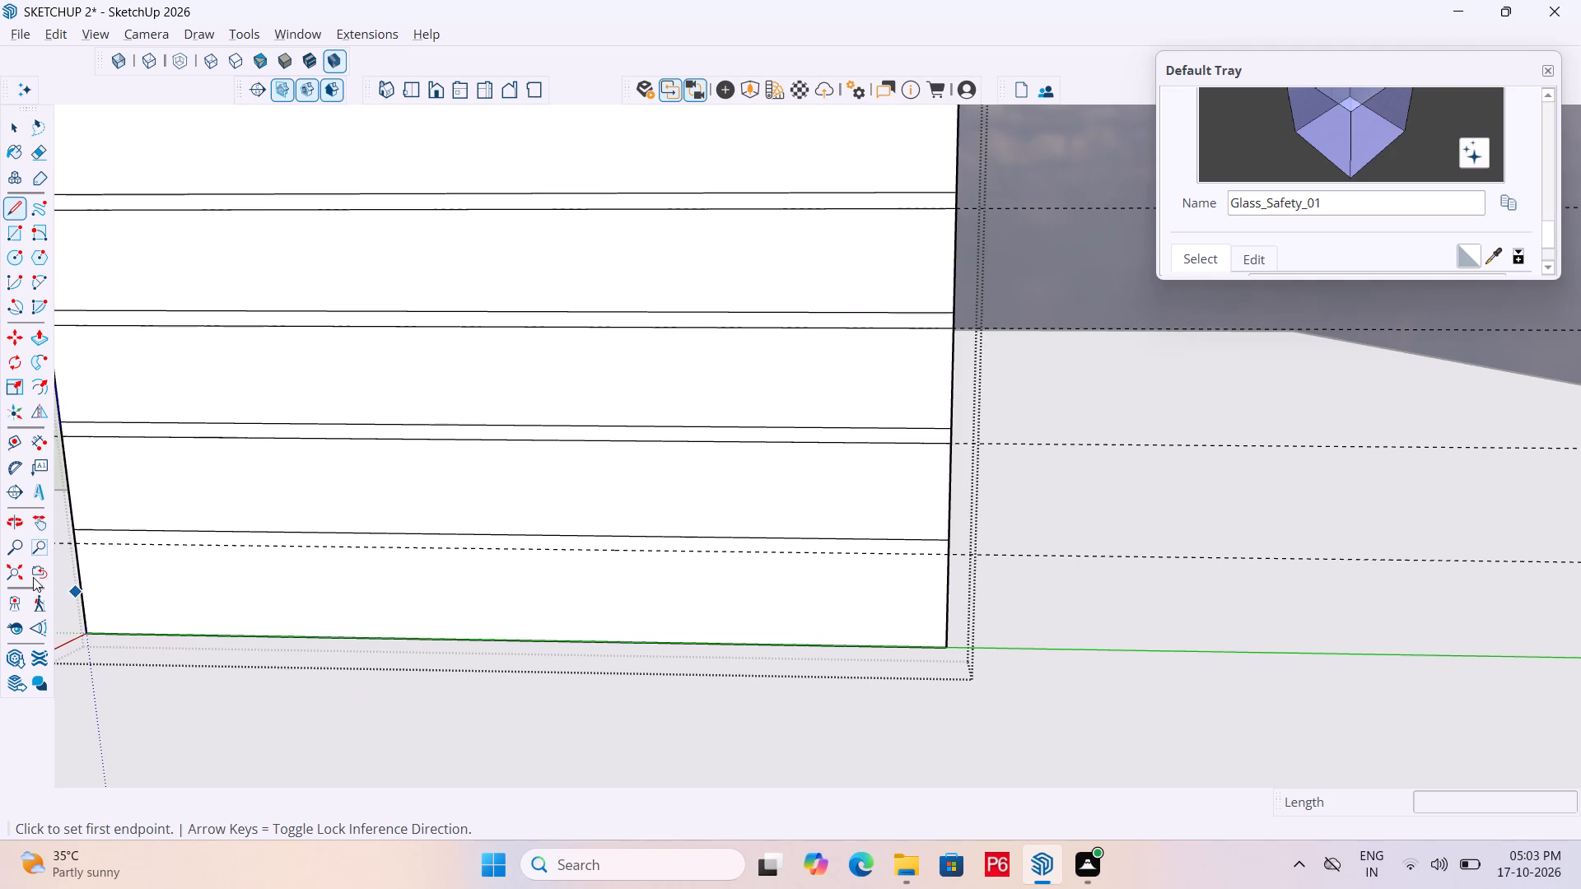
pyautogui.click(76, 546)
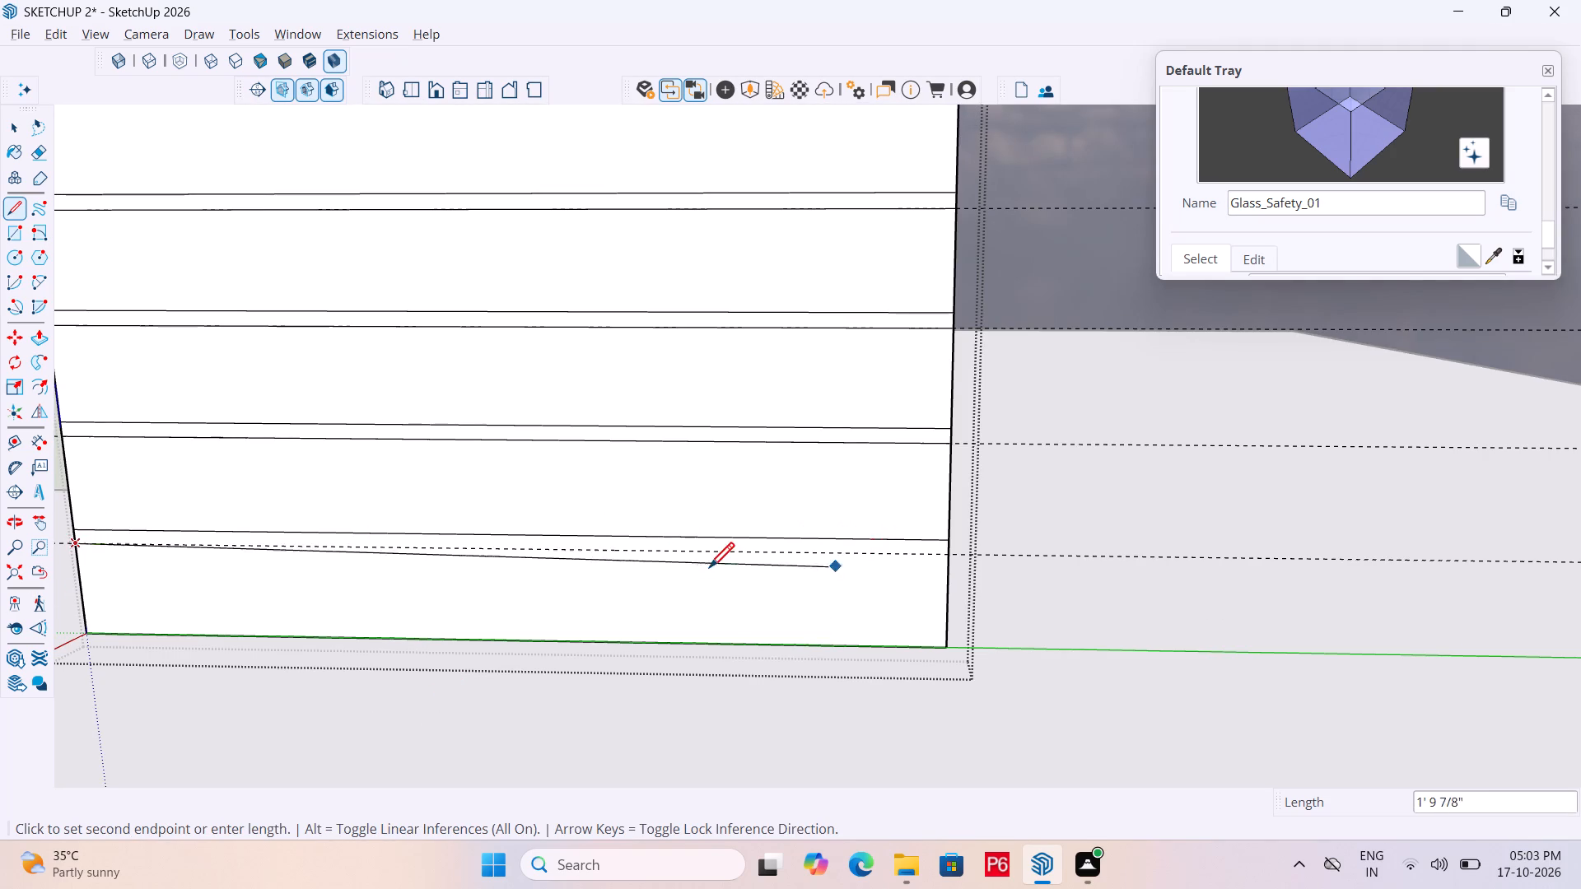
pyautogui.click(944, 553)
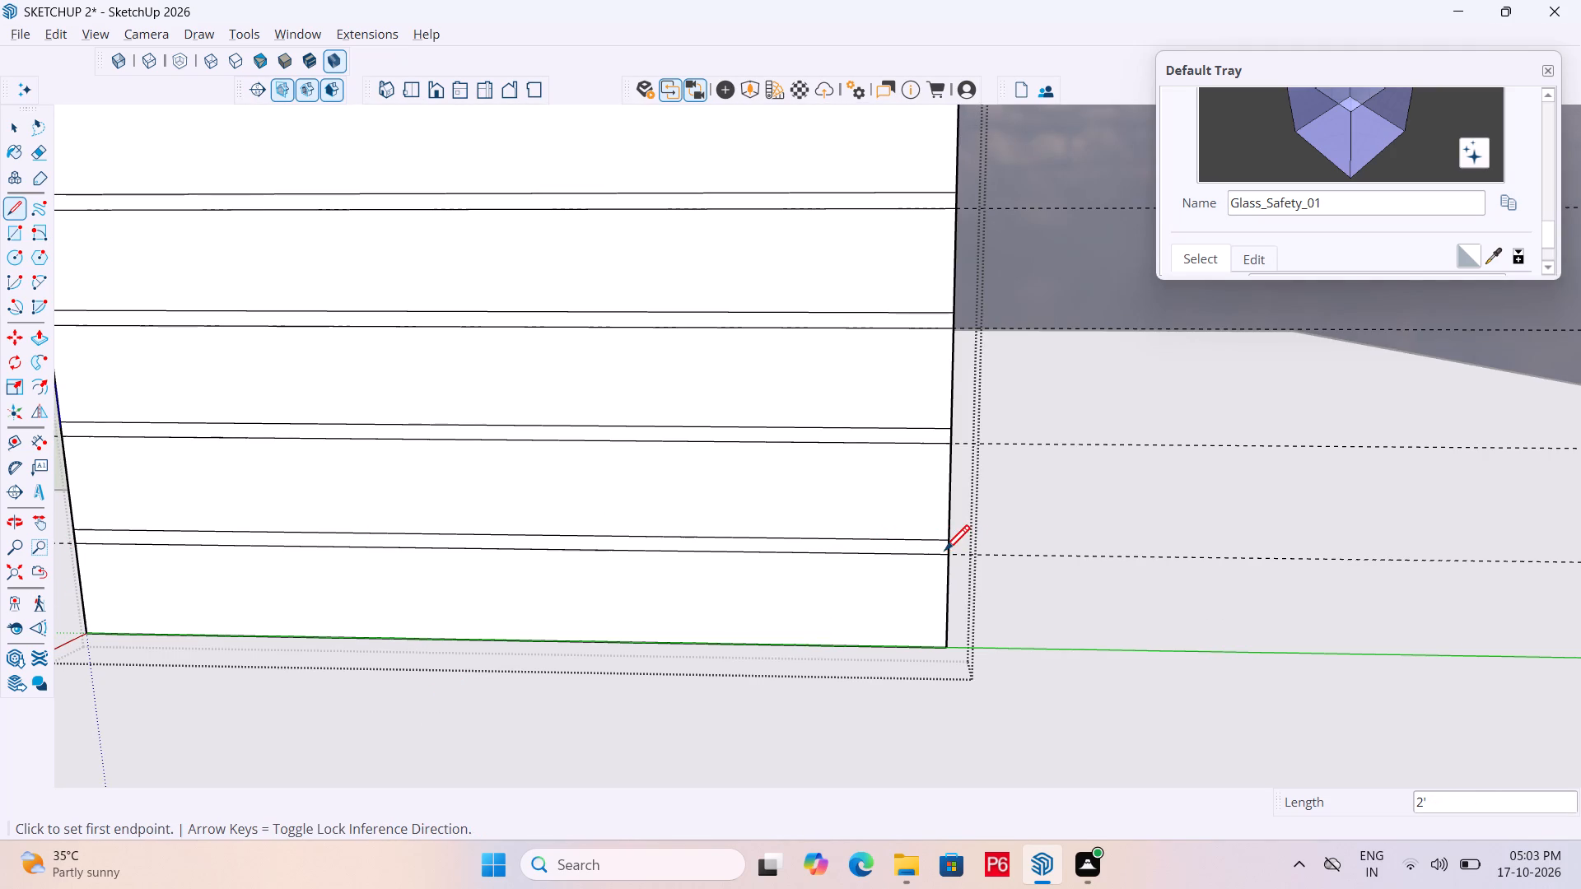
pyautogui.scroll(-4, 1055, 612)
pyautogui.press('space')
# Erase all four horizontal guides, keeping the drawn lines.
pyautogui.moveTo(941, 593); pyautogui.dragTo(865, 584, button='middle')
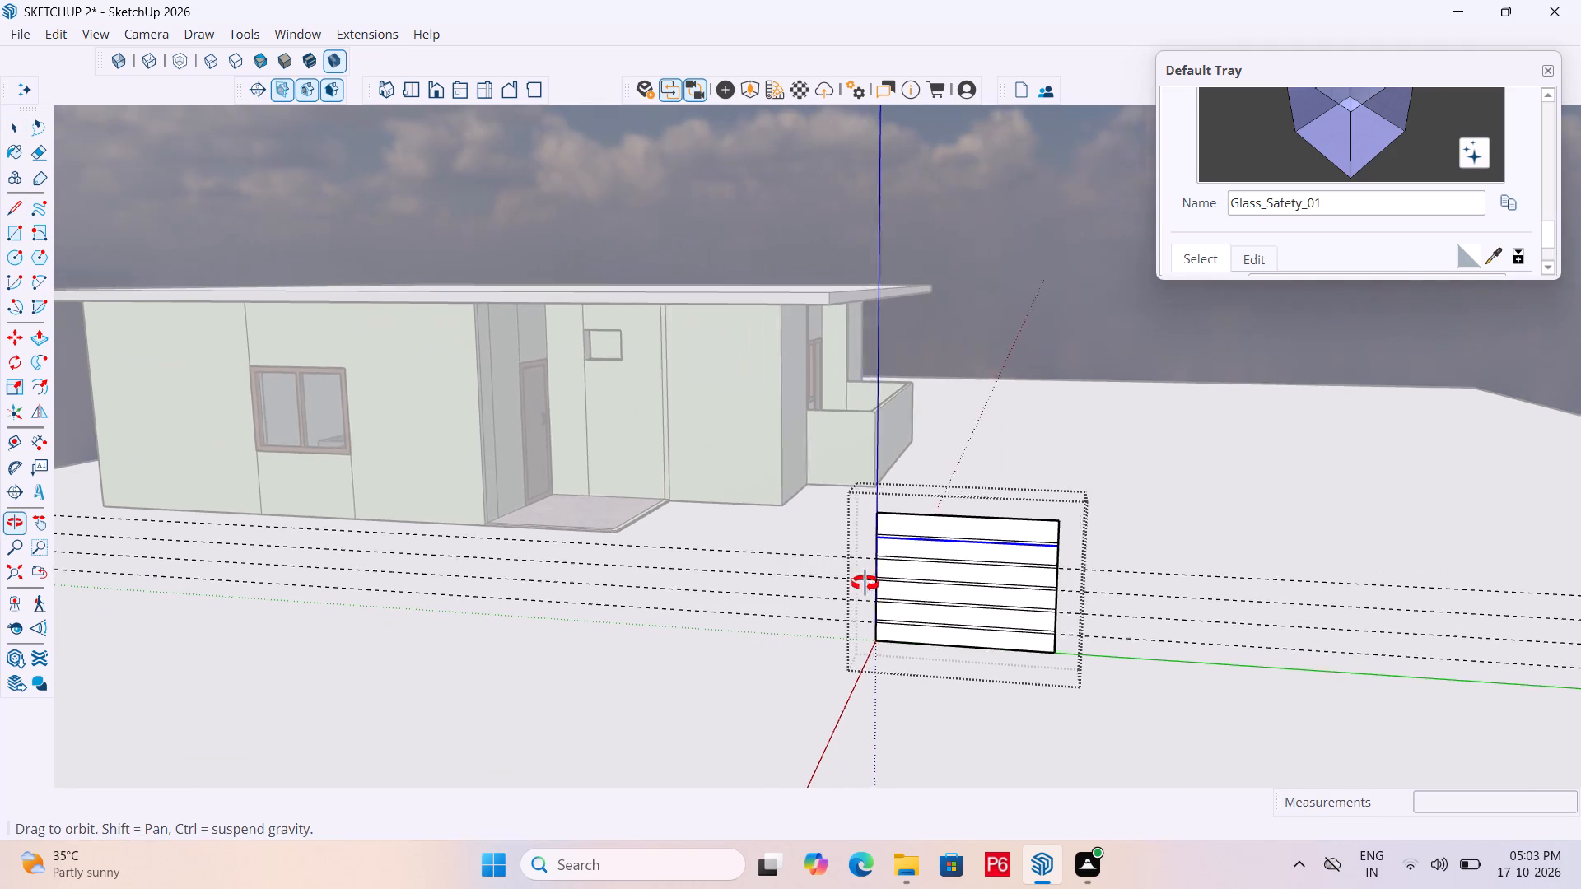
pyautogui.moveTo(865, 584); pyautogui.dragTo(864, 583, button='middle')
pyautogui.press('e')
pyautogui.moveTo(1274, 527); pyautogui.dragTo(1216, 667)
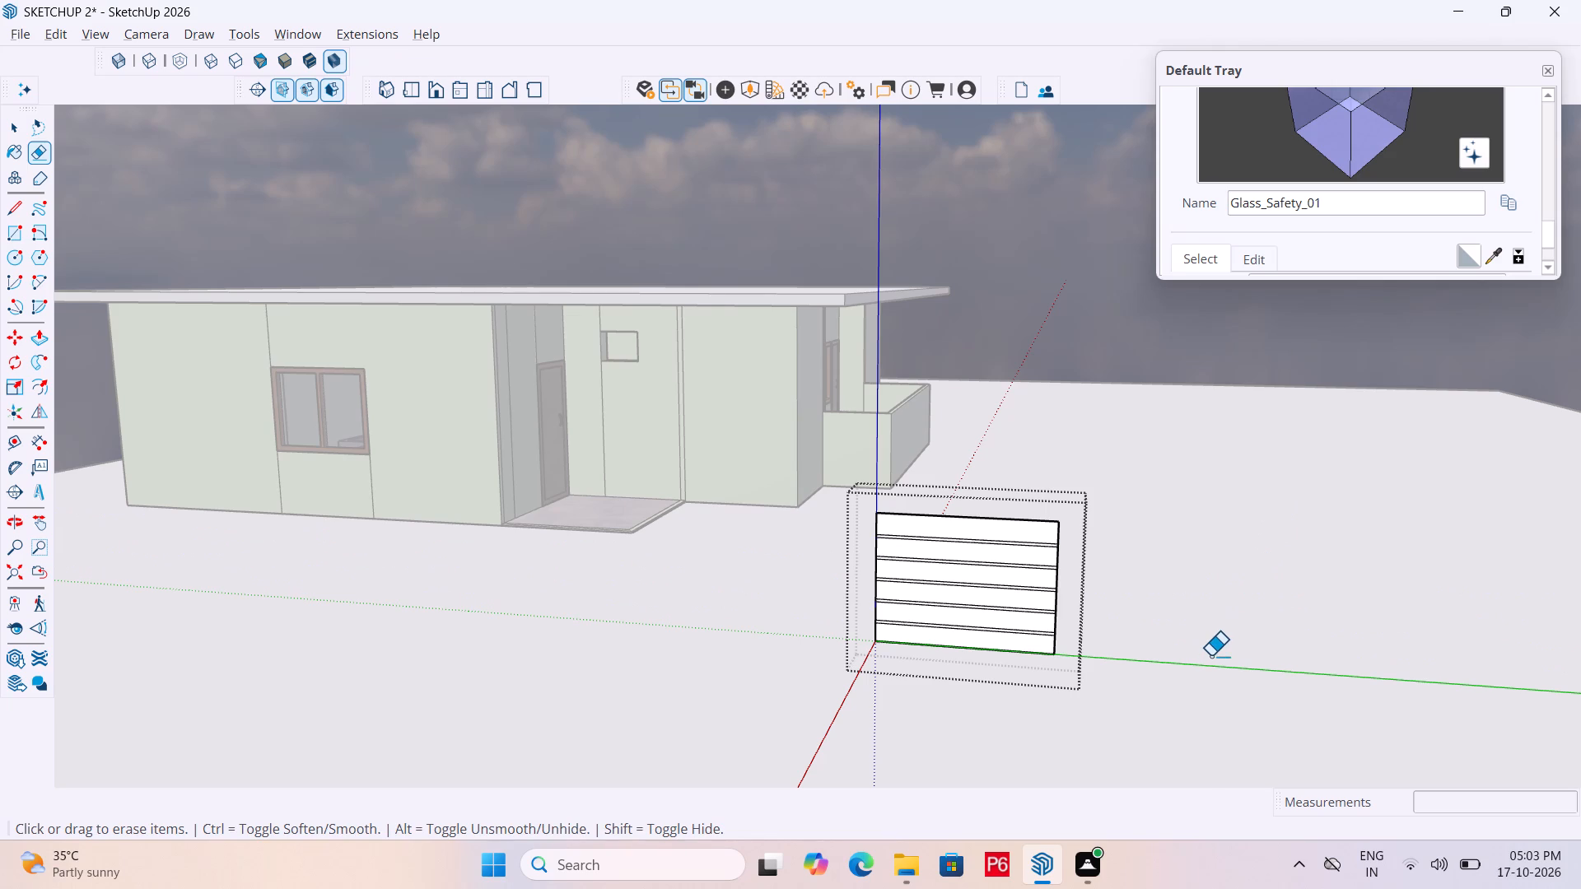
# Save the model and exit the slatted panel's group.
pyautogui.hotkey('ctrl', 's')
pyautogui.hotkey('ctrl', 's')
pyautogui.hotkey('ctrl', 's')
pyautogui.press('space')
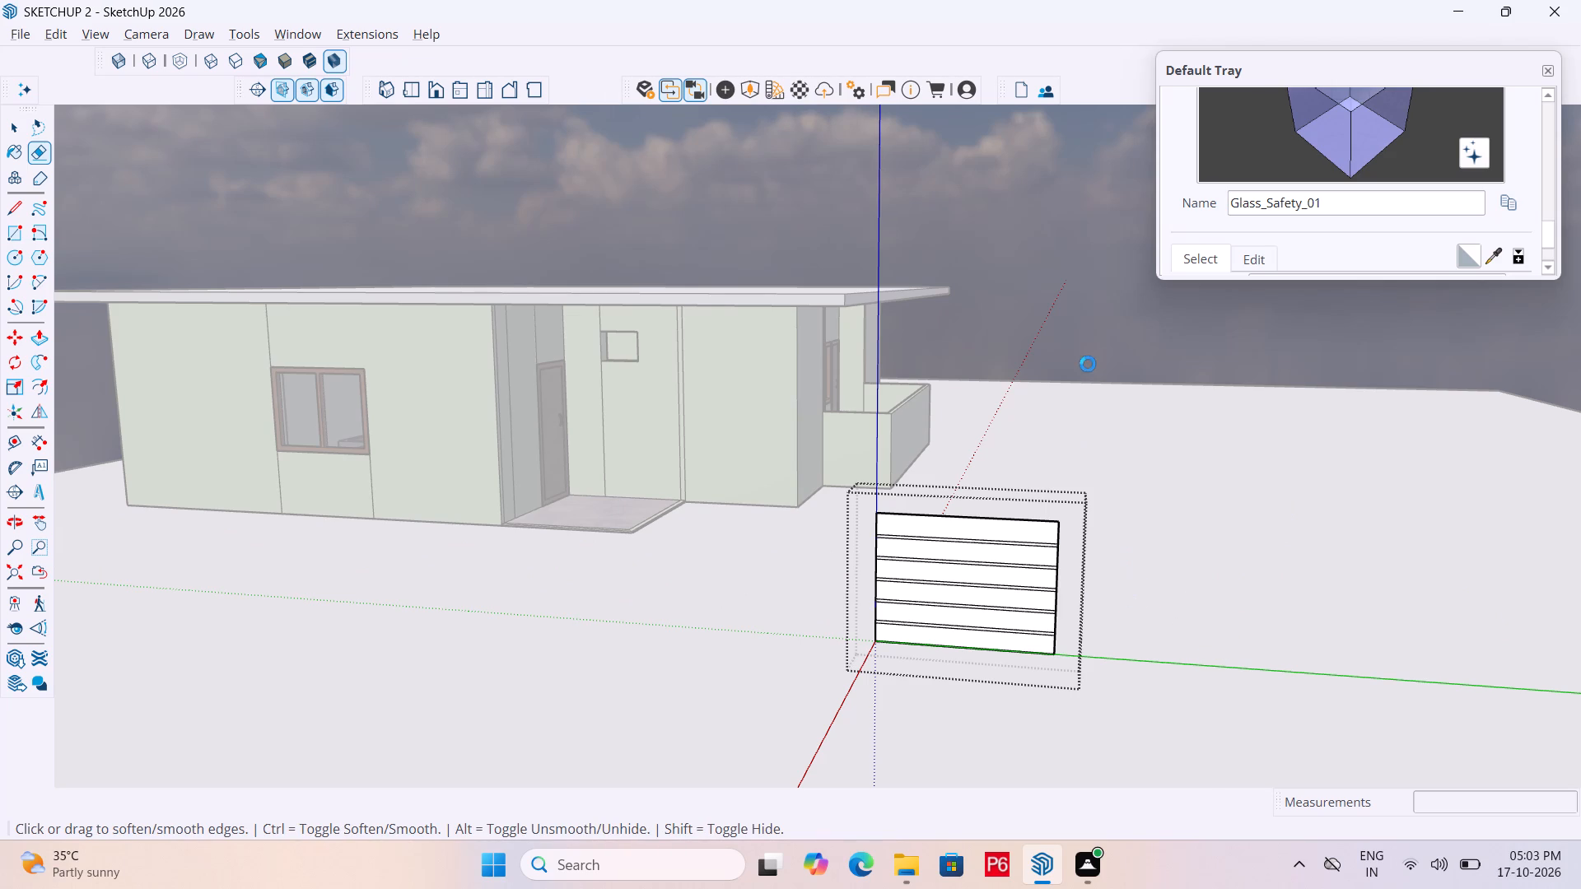
pyautogui.press('space')
pyautogui.click(1086, 328)
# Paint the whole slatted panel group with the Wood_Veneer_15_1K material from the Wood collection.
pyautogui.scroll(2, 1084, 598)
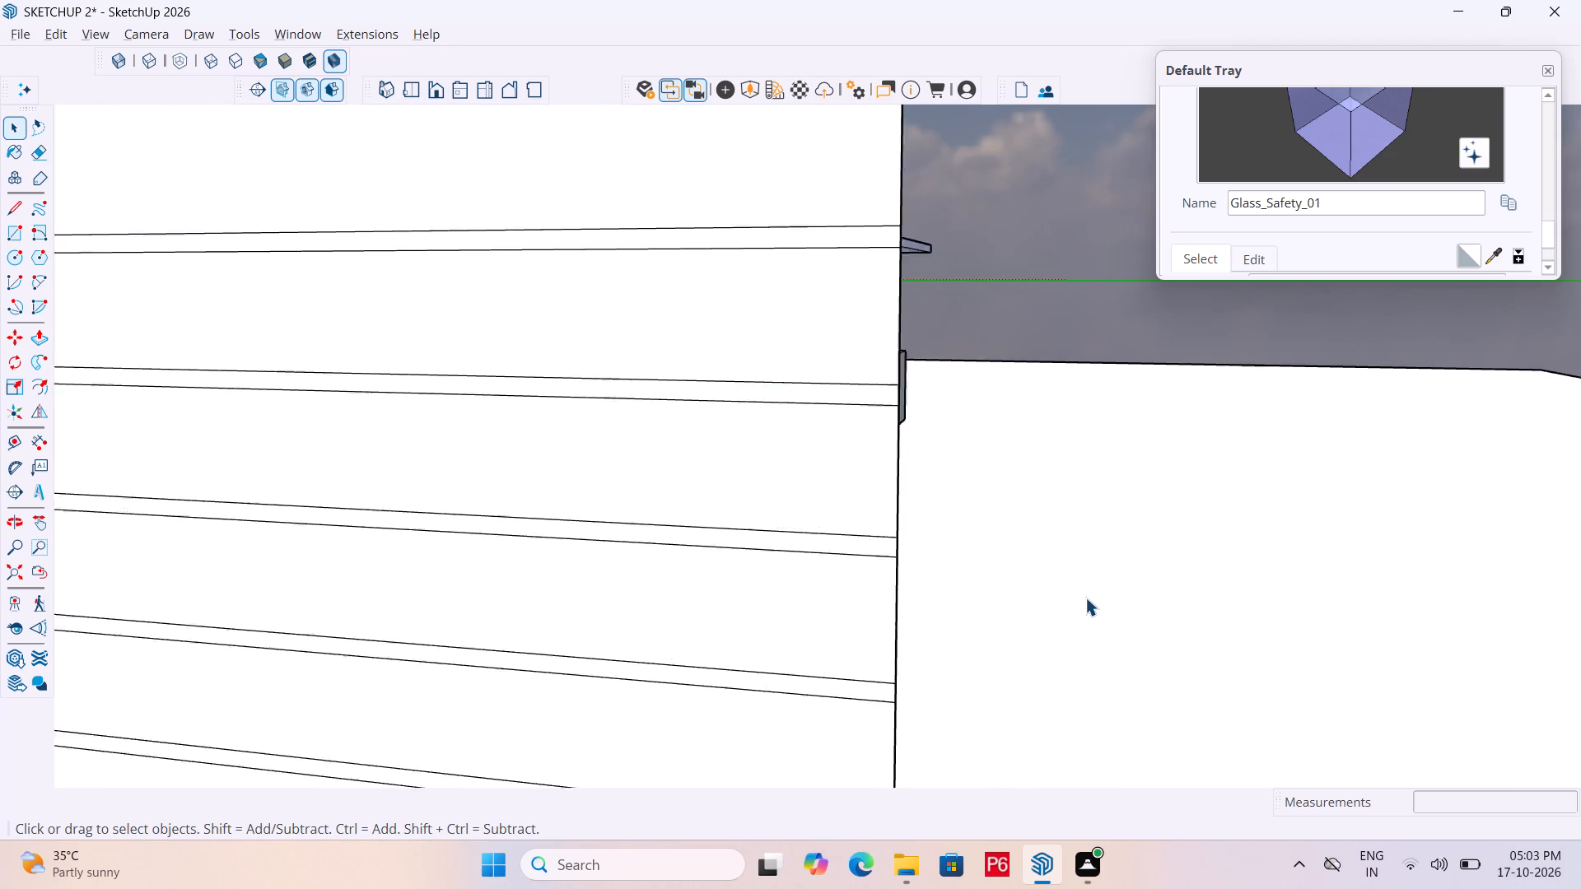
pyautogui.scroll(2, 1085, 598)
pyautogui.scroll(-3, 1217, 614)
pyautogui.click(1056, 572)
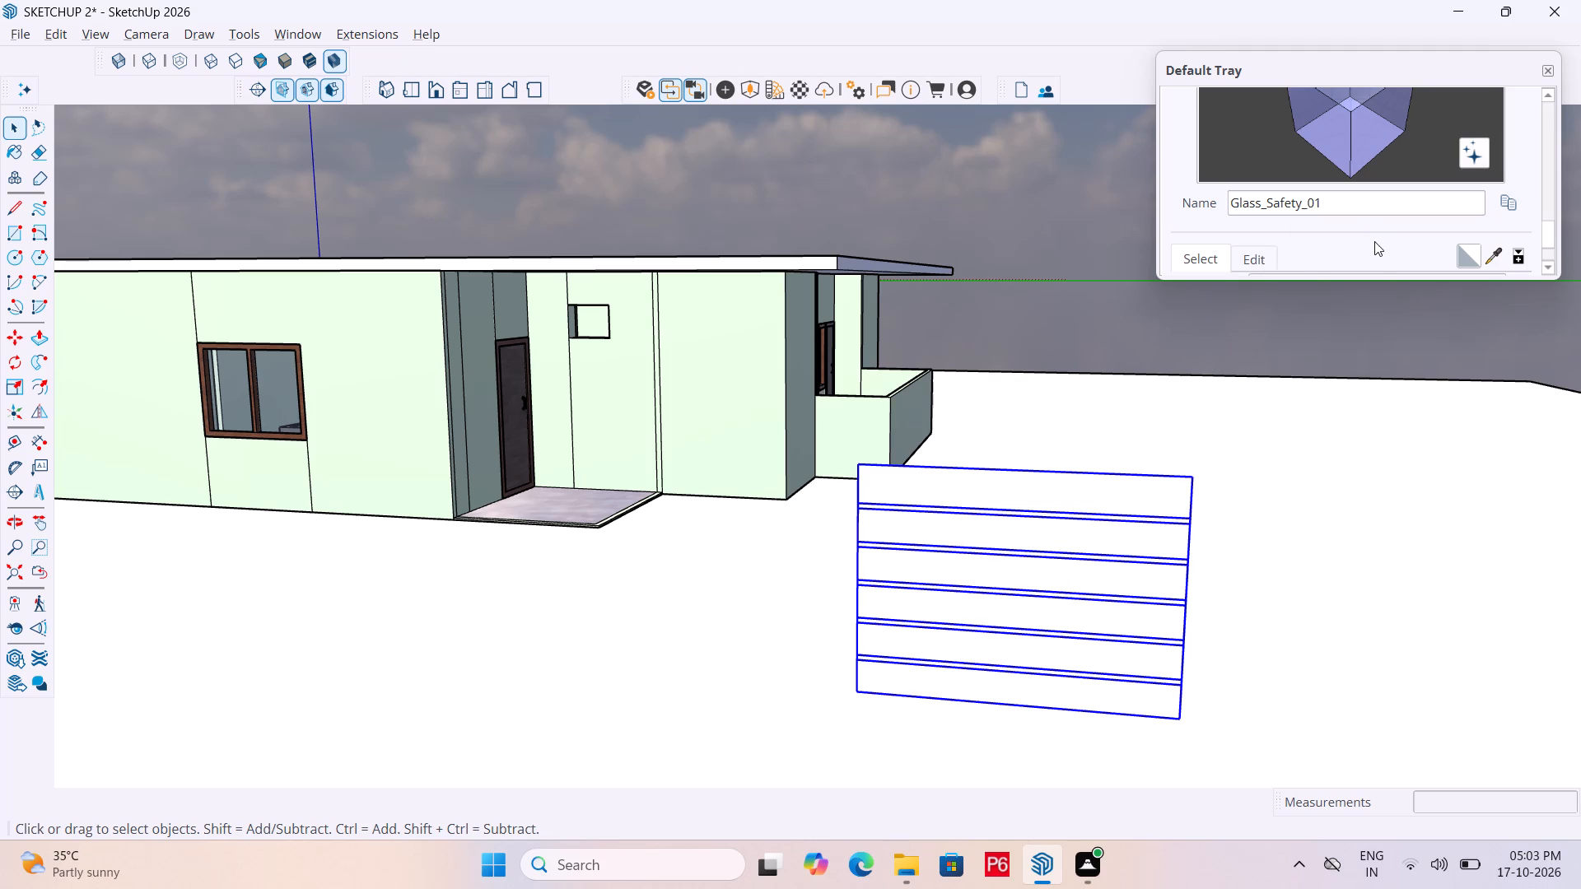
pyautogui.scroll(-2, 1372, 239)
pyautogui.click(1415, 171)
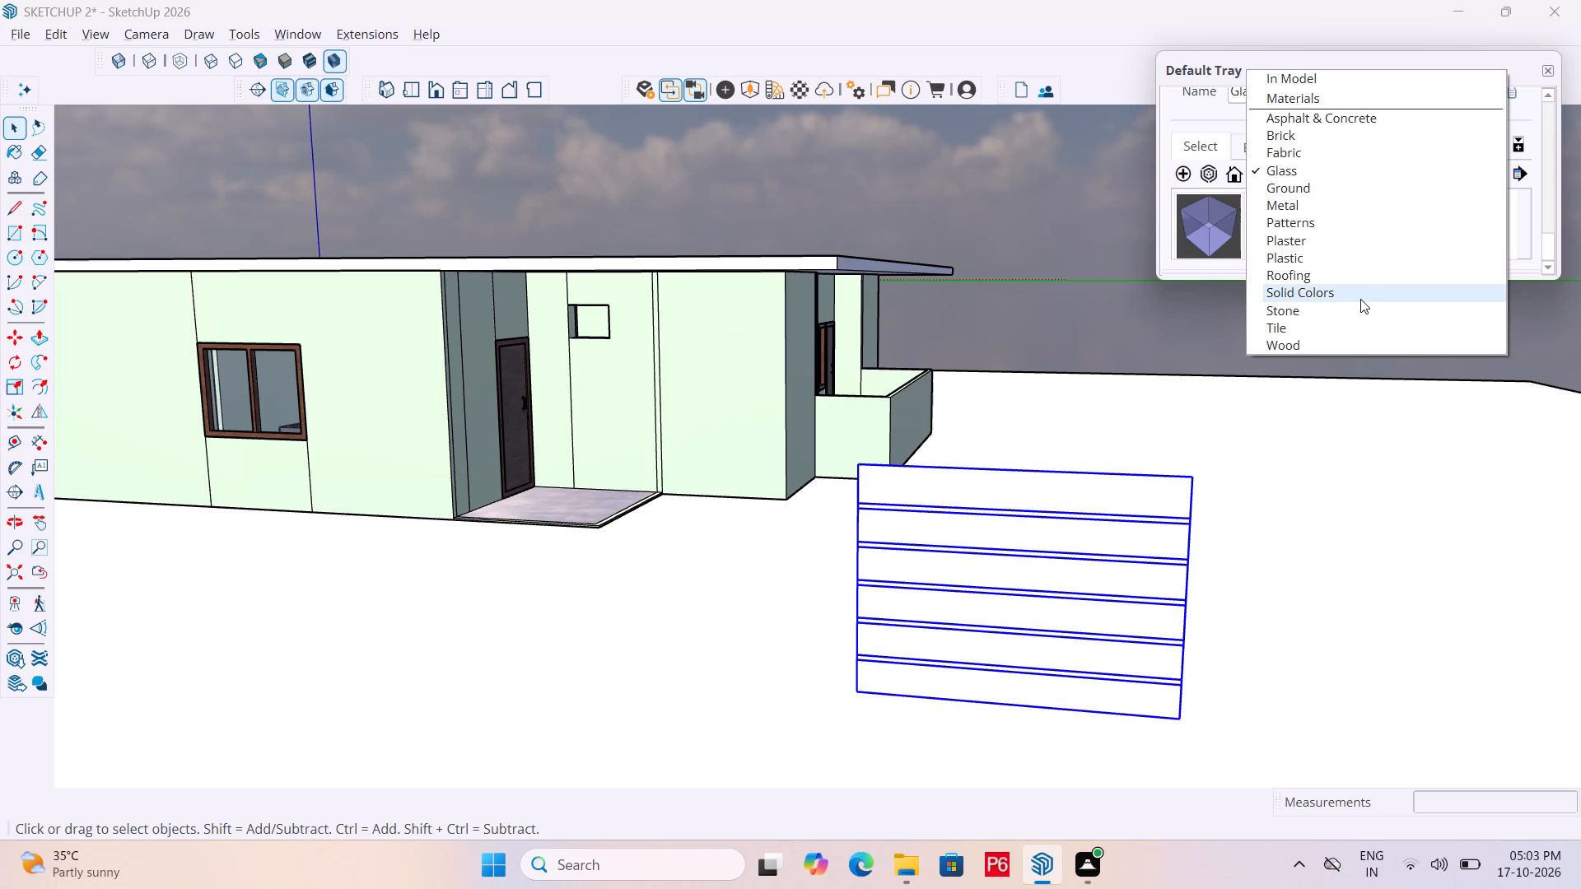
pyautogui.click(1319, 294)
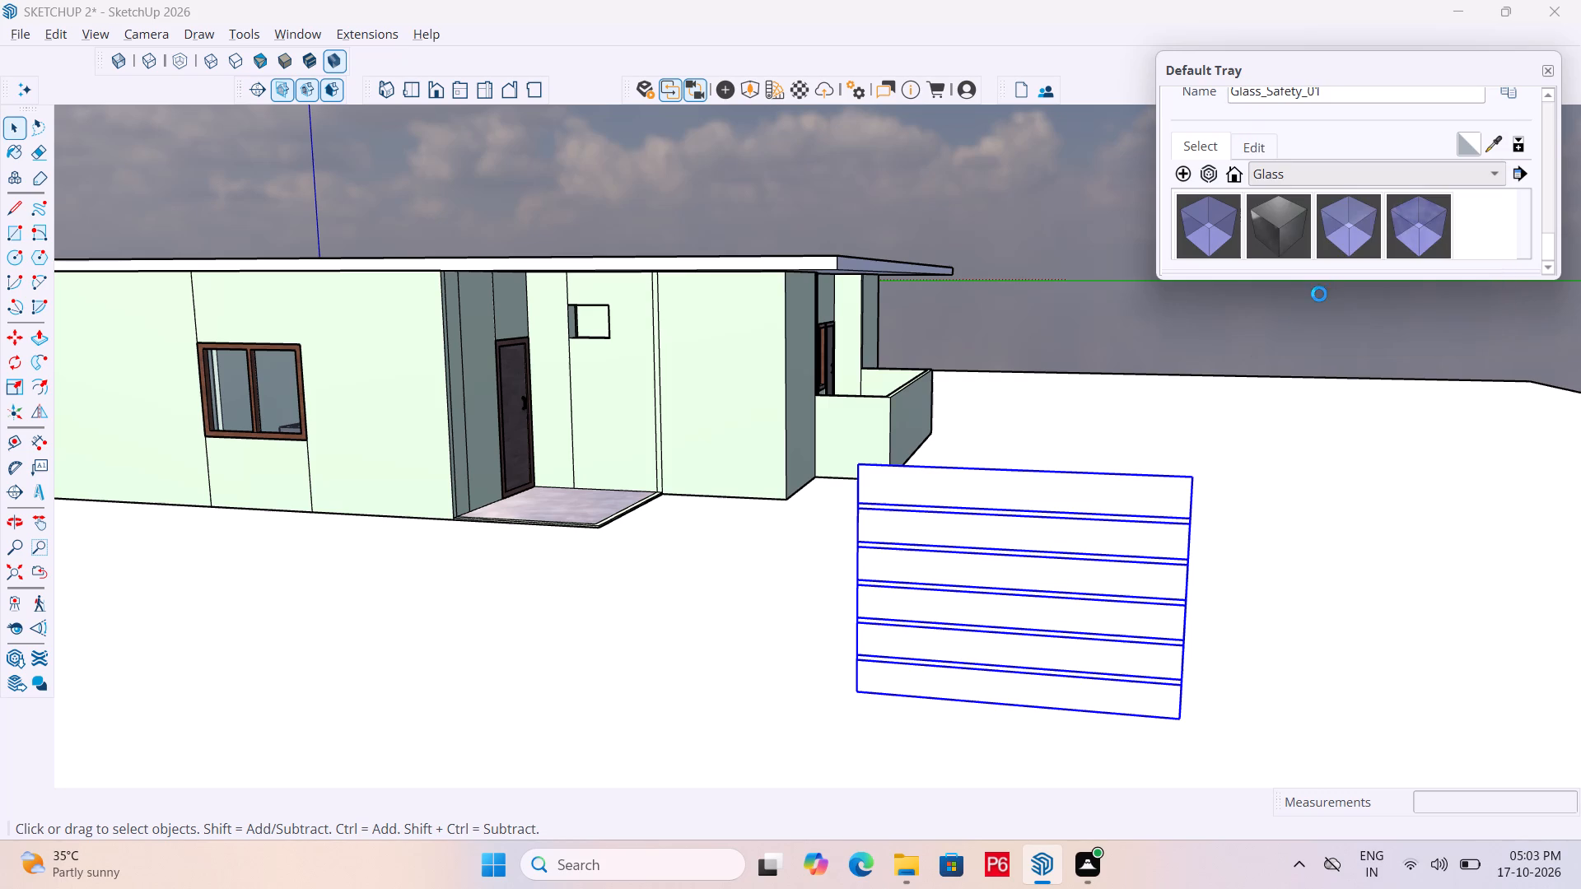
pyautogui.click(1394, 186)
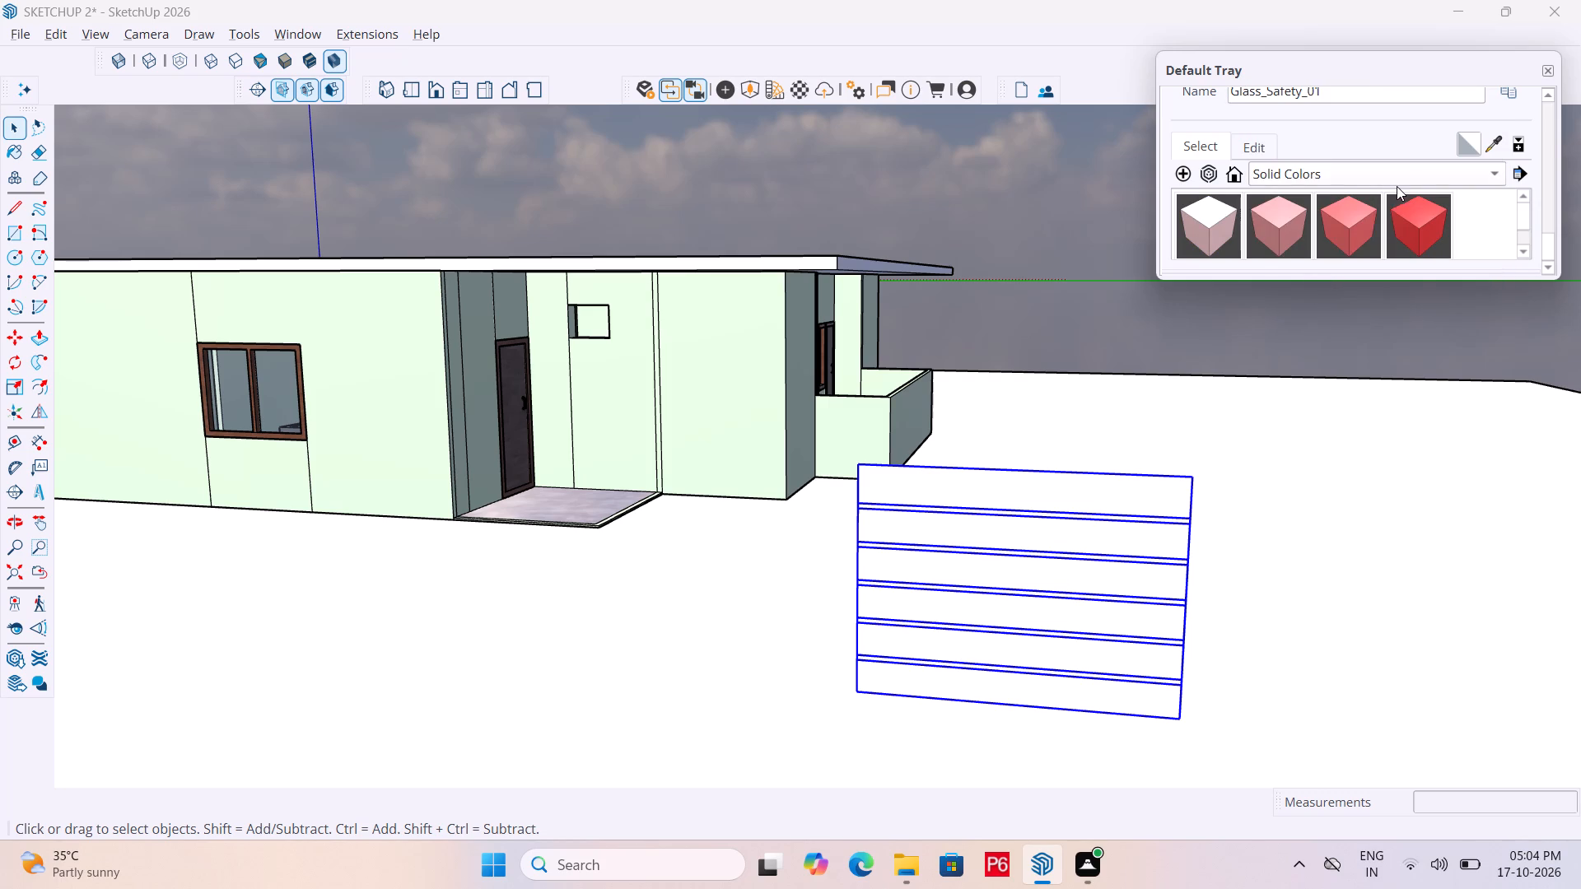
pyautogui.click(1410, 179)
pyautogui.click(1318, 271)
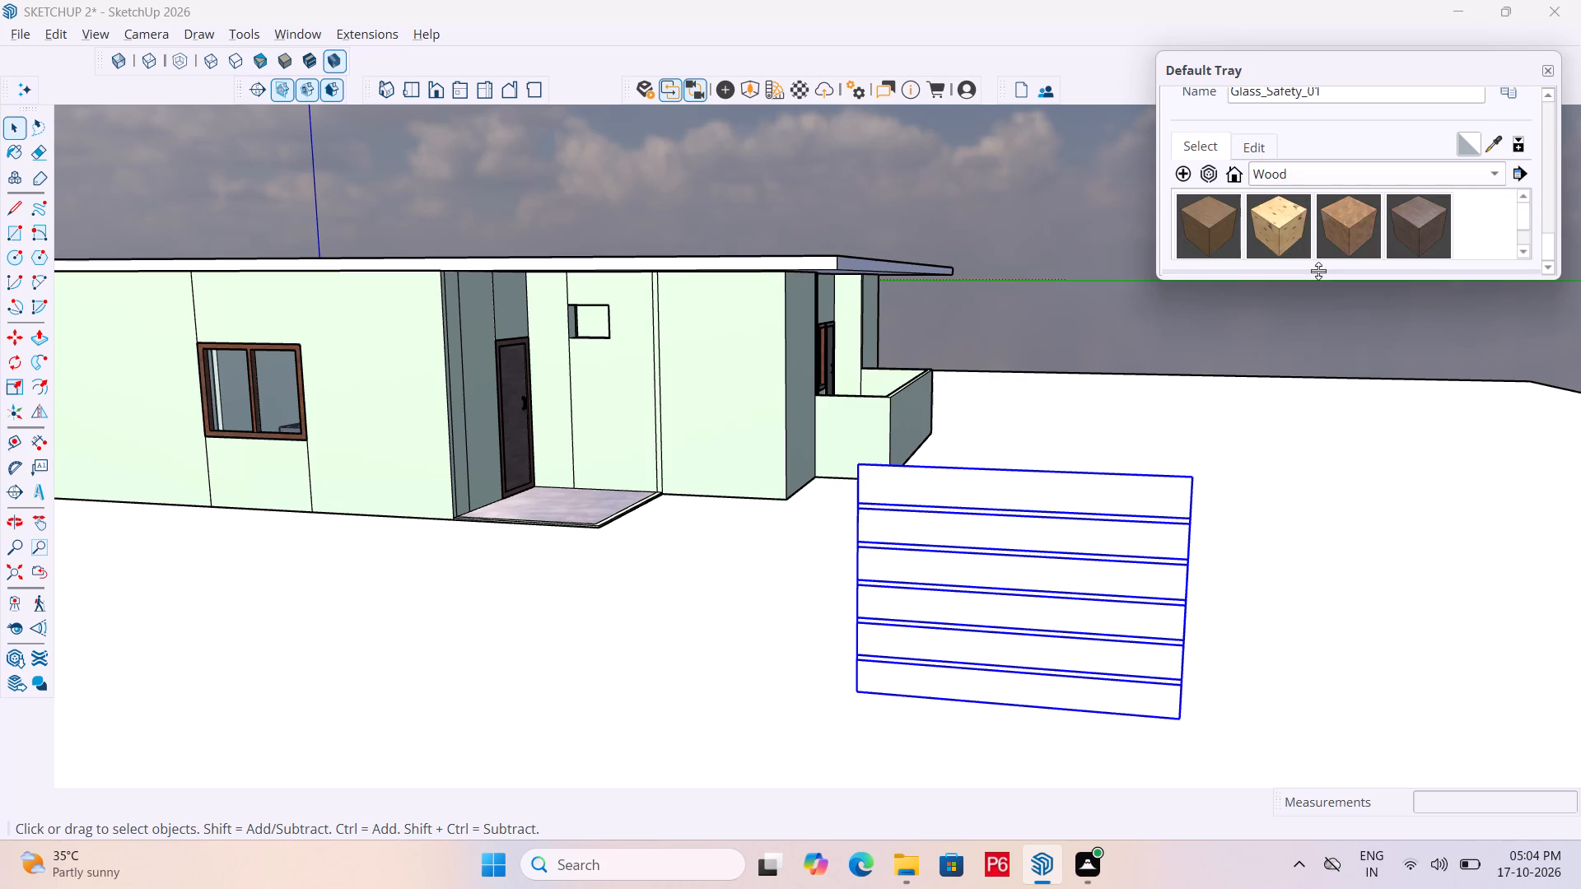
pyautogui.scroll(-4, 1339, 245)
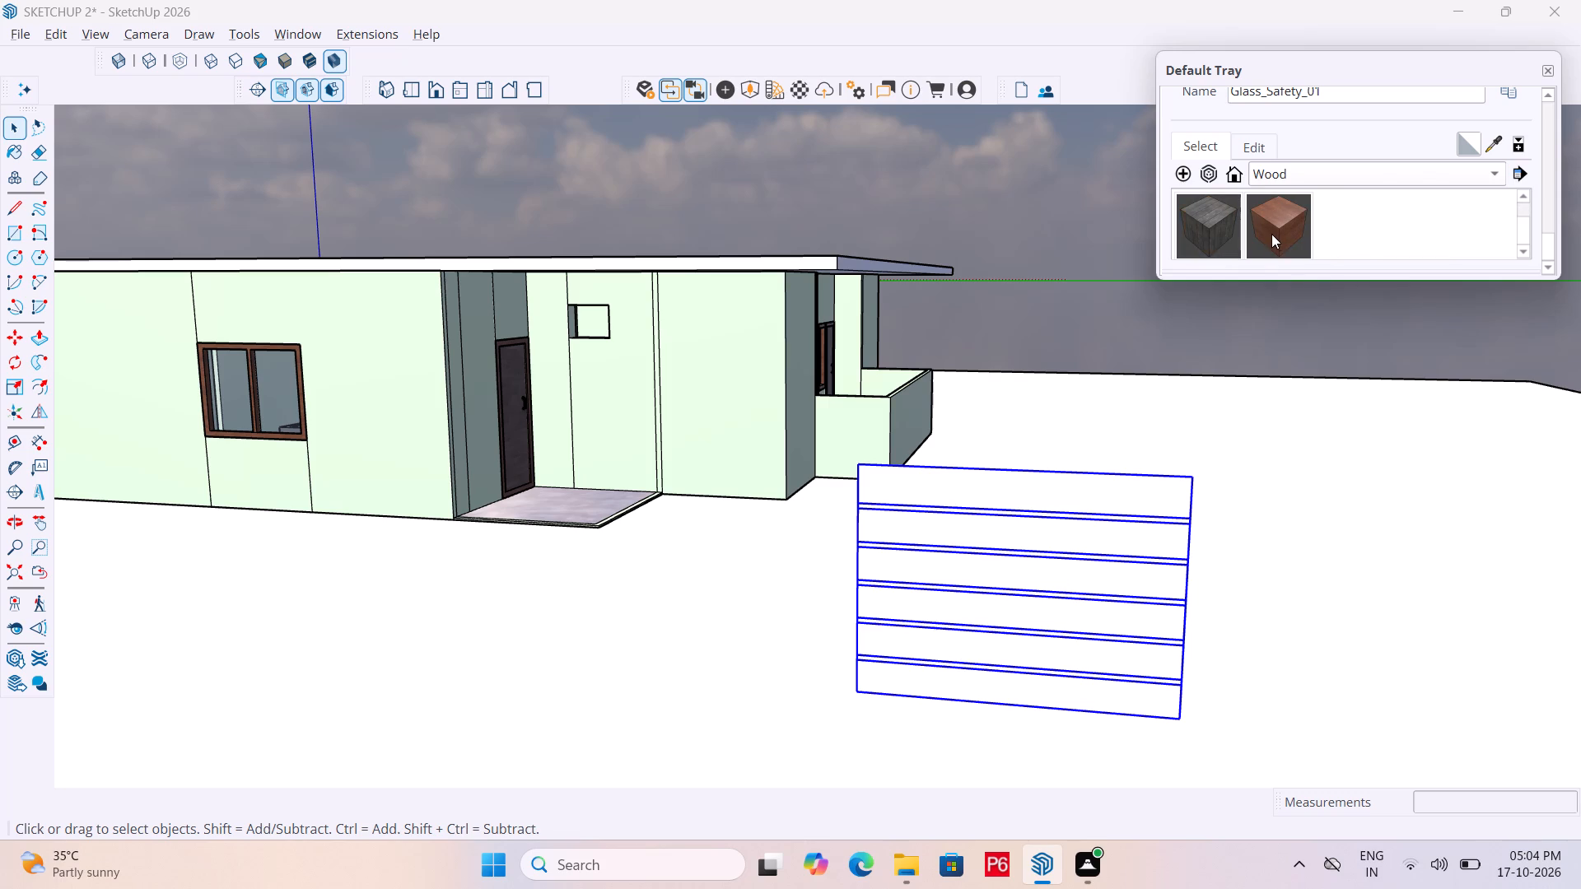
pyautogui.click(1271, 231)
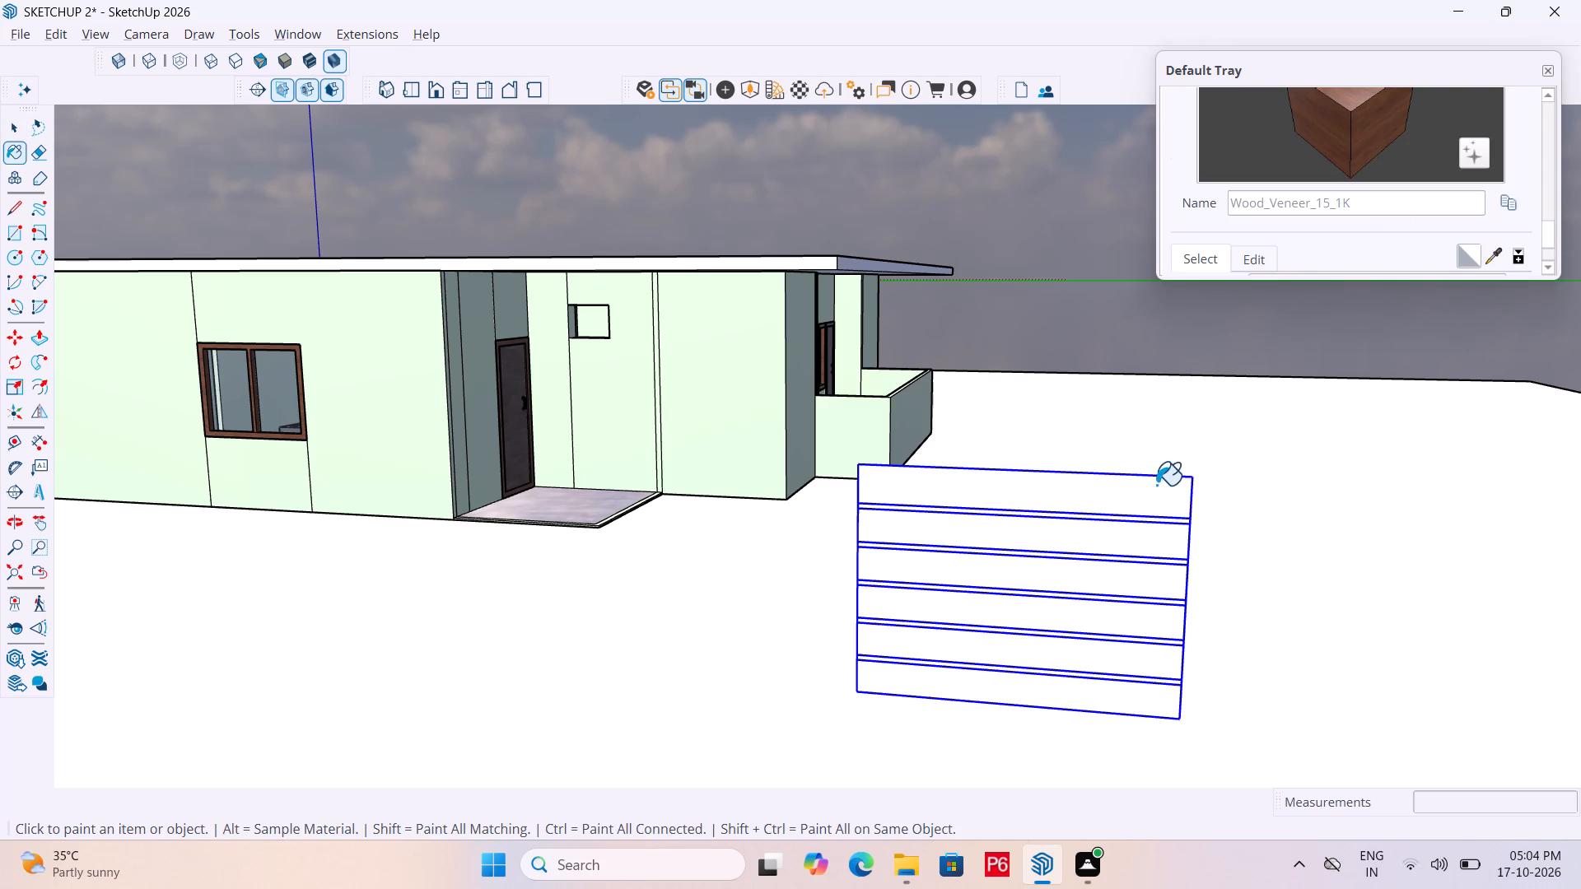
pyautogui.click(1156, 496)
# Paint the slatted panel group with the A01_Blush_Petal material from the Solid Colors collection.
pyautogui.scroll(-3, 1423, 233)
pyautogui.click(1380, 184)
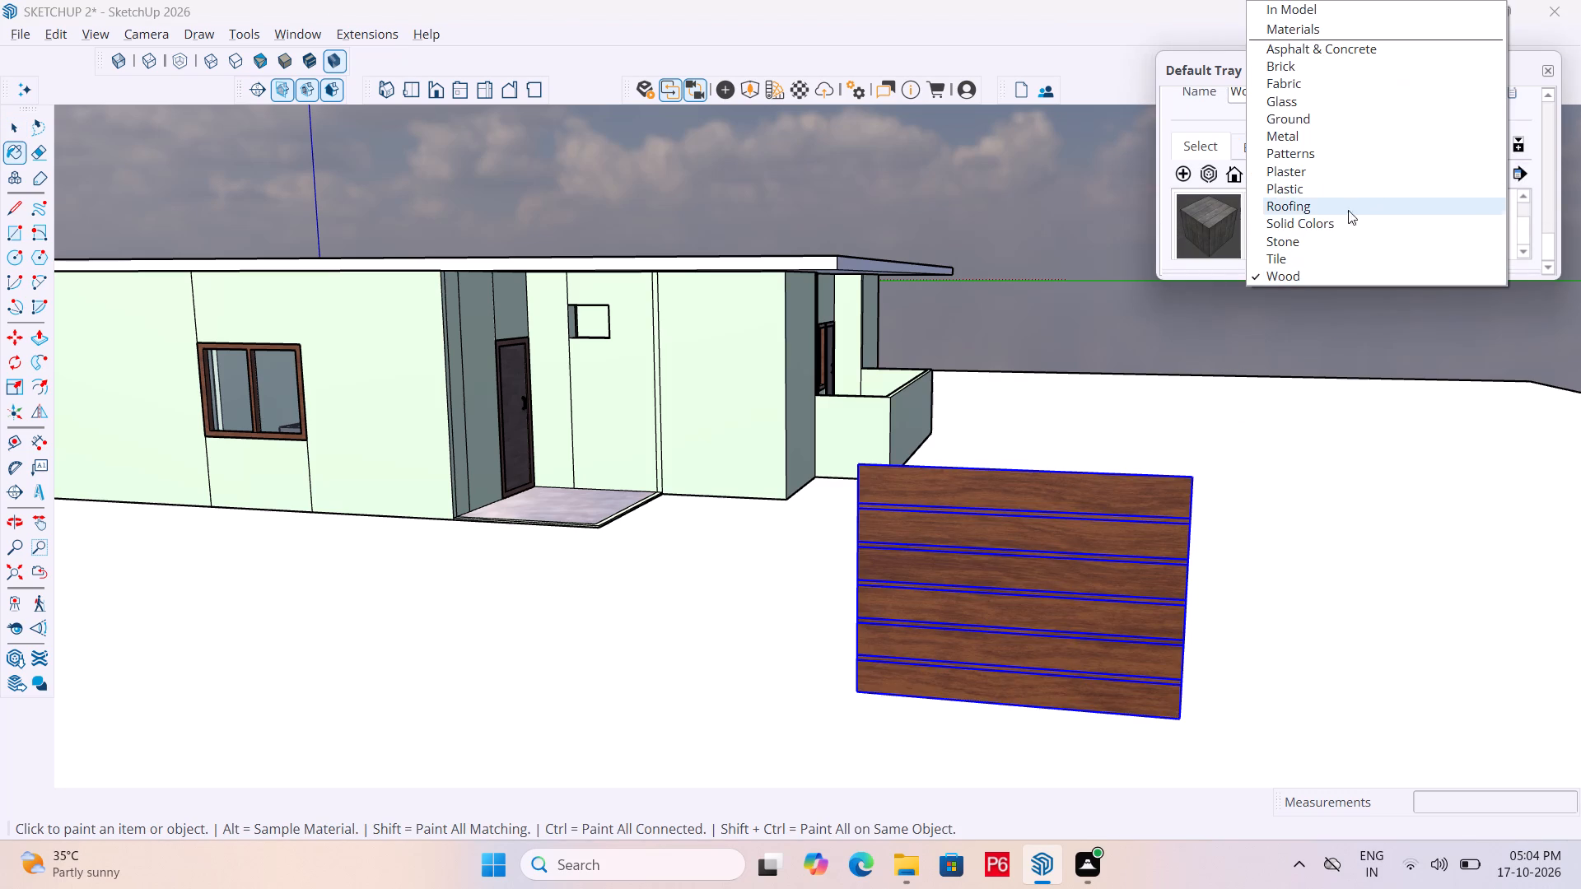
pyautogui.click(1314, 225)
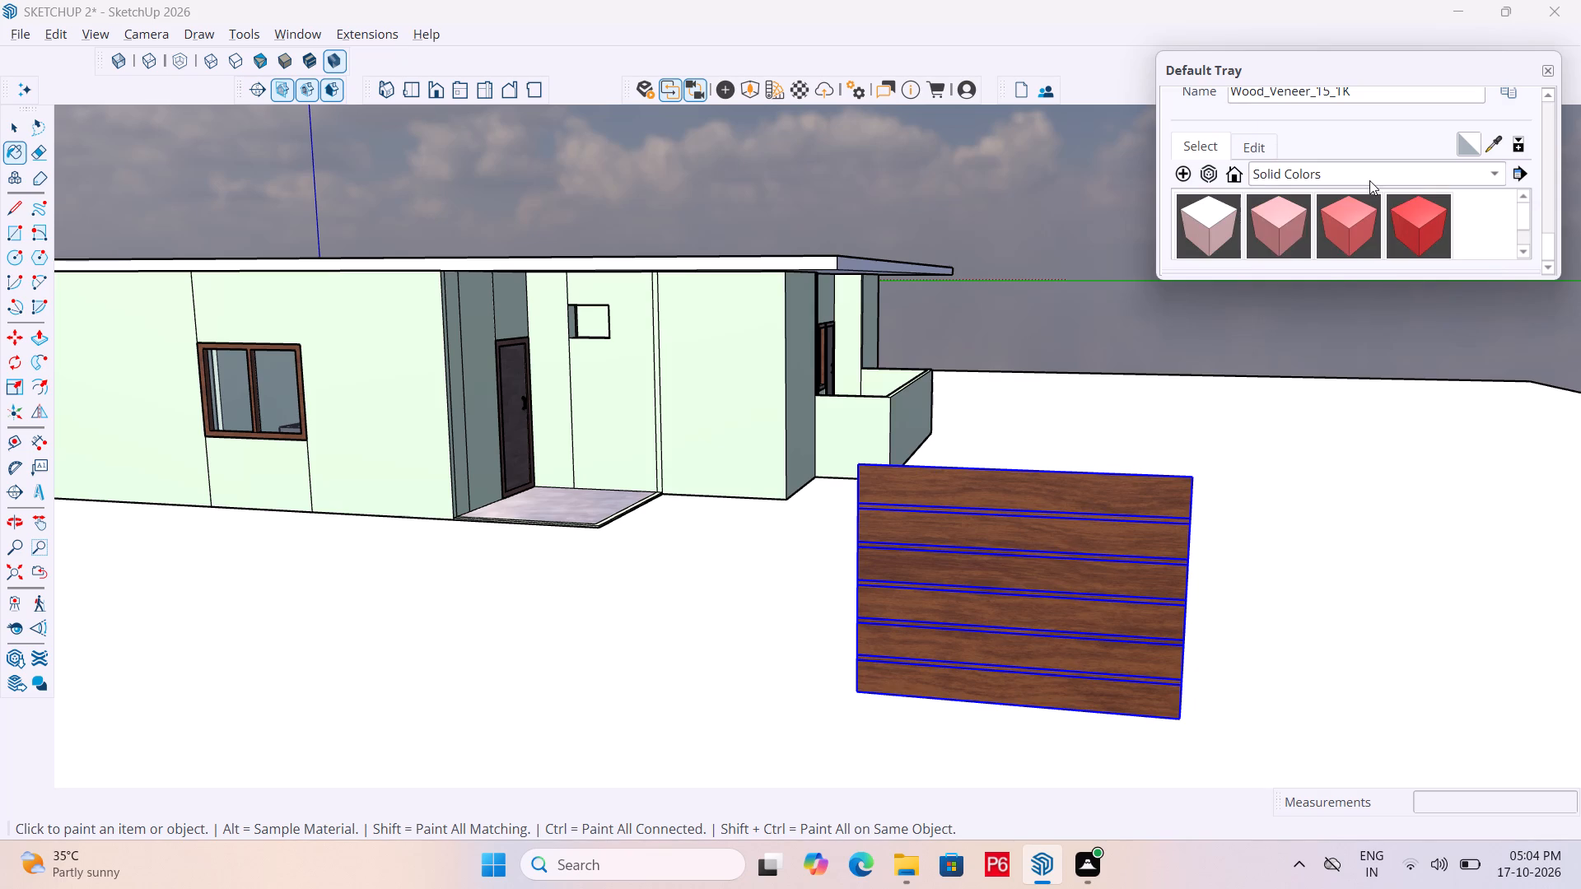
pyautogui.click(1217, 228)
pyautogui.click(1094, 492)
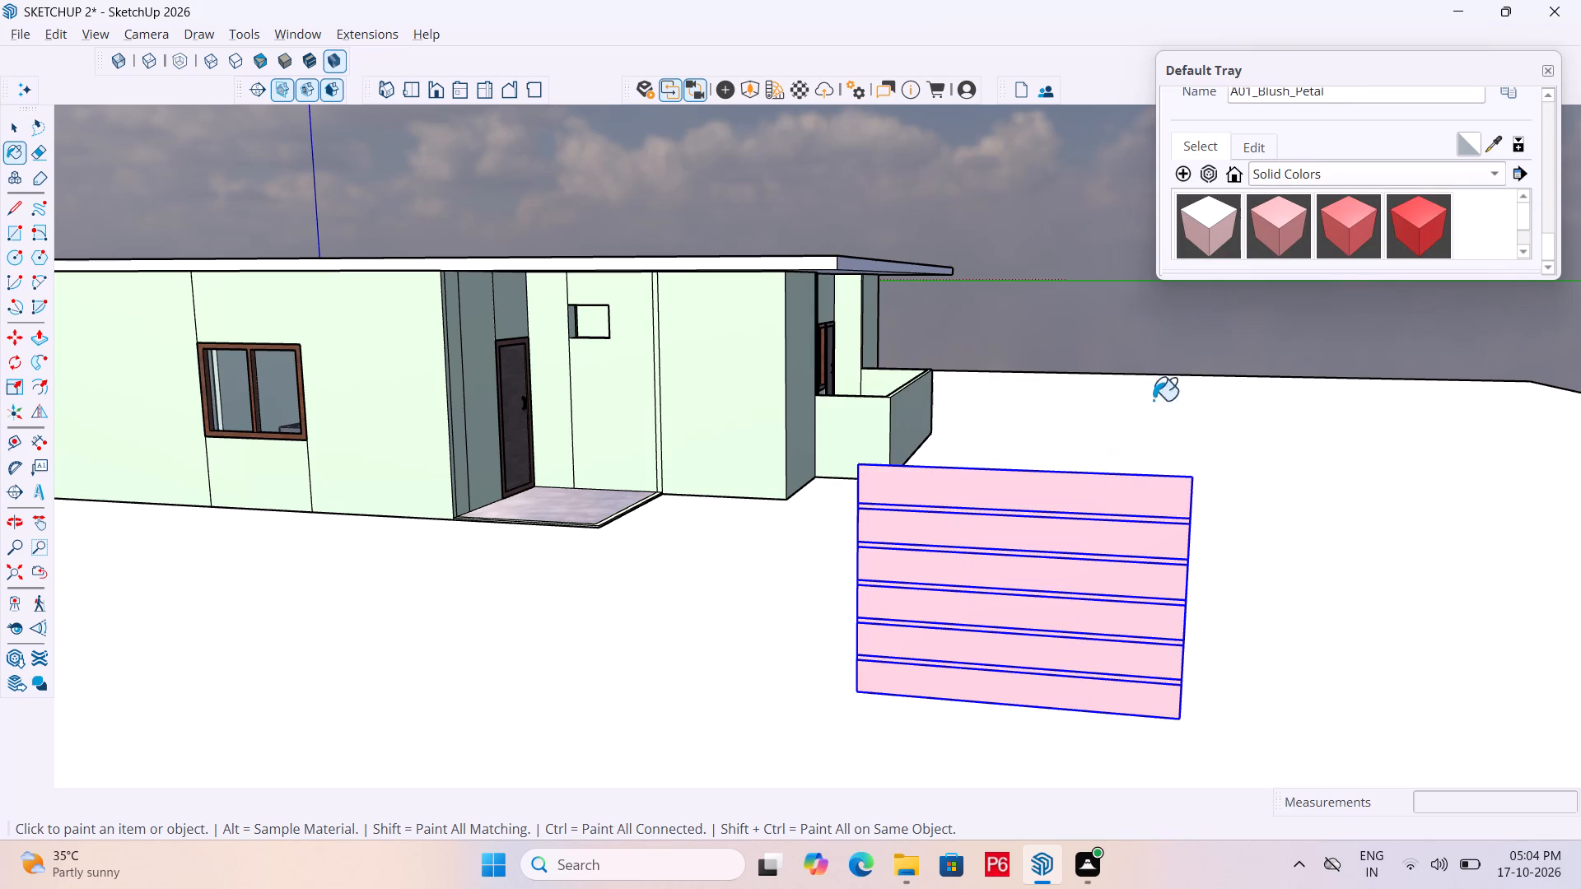
# Paint the slatted panel group with the M01_Silver_Fog material from the Solid Colors collection.
pyautogui.click(1300, 175)
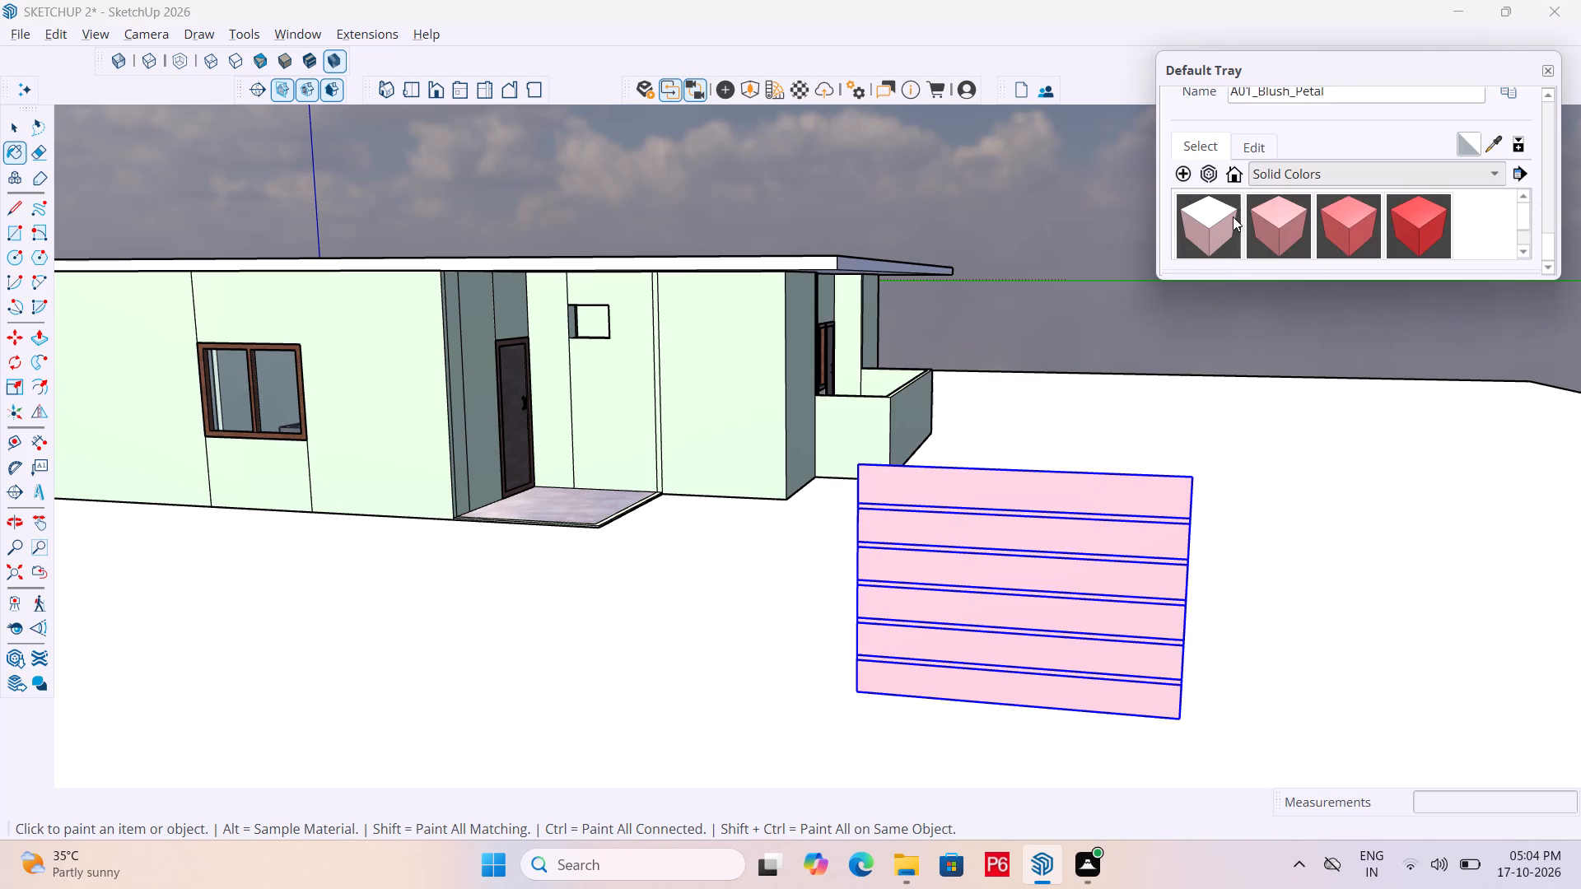
pyautogui.click(1233, 216)
pyautogui.scroll(-13, 1354, 229)
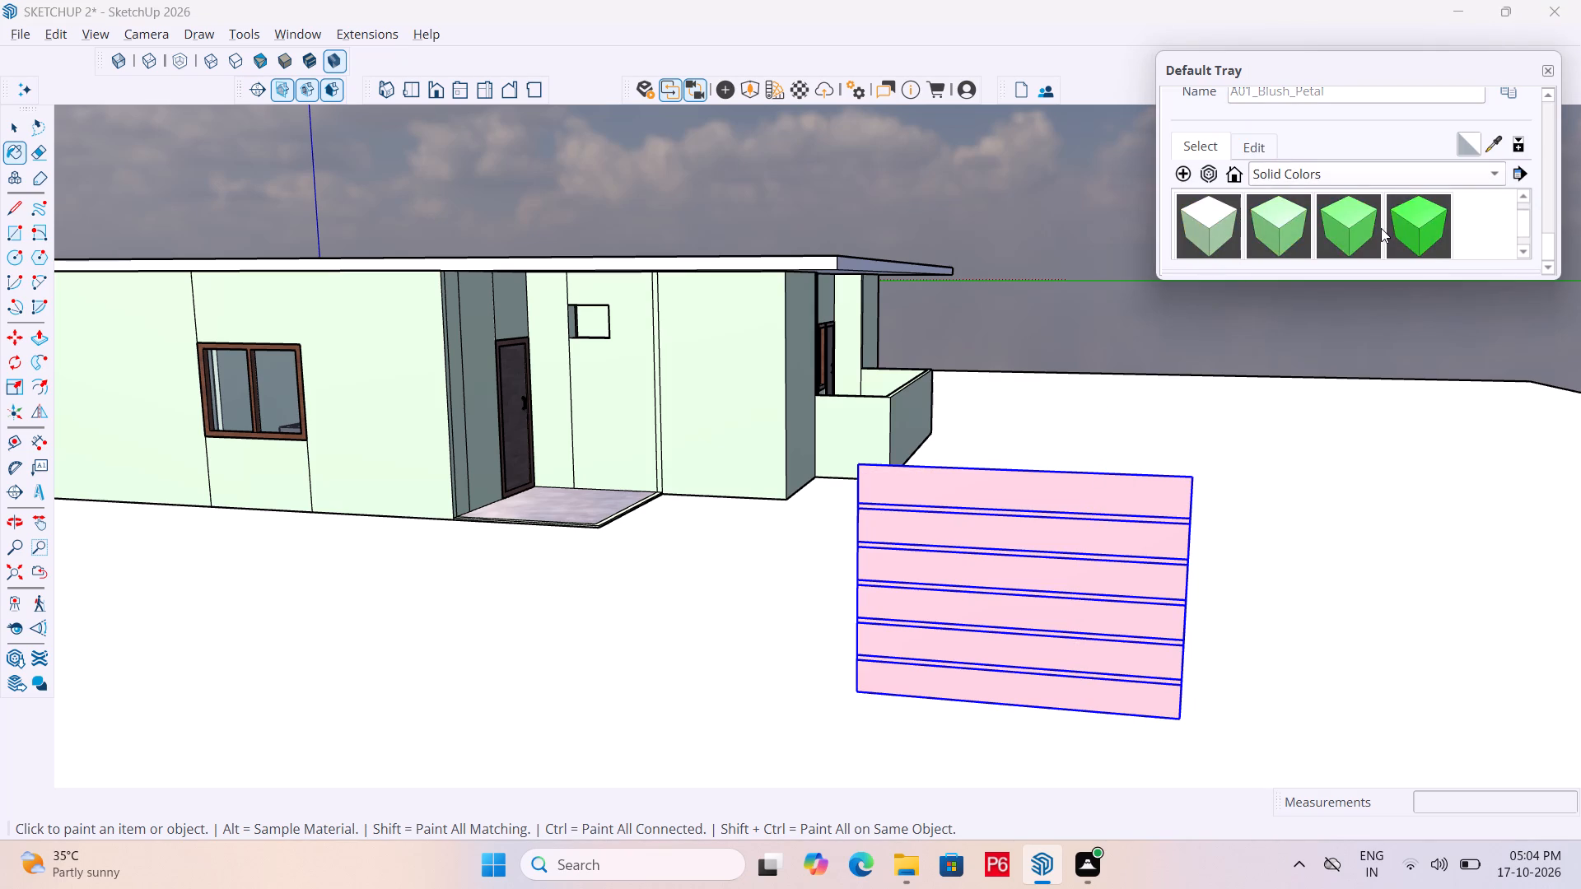
pyautogui.scroll(-12, 1378, 230)
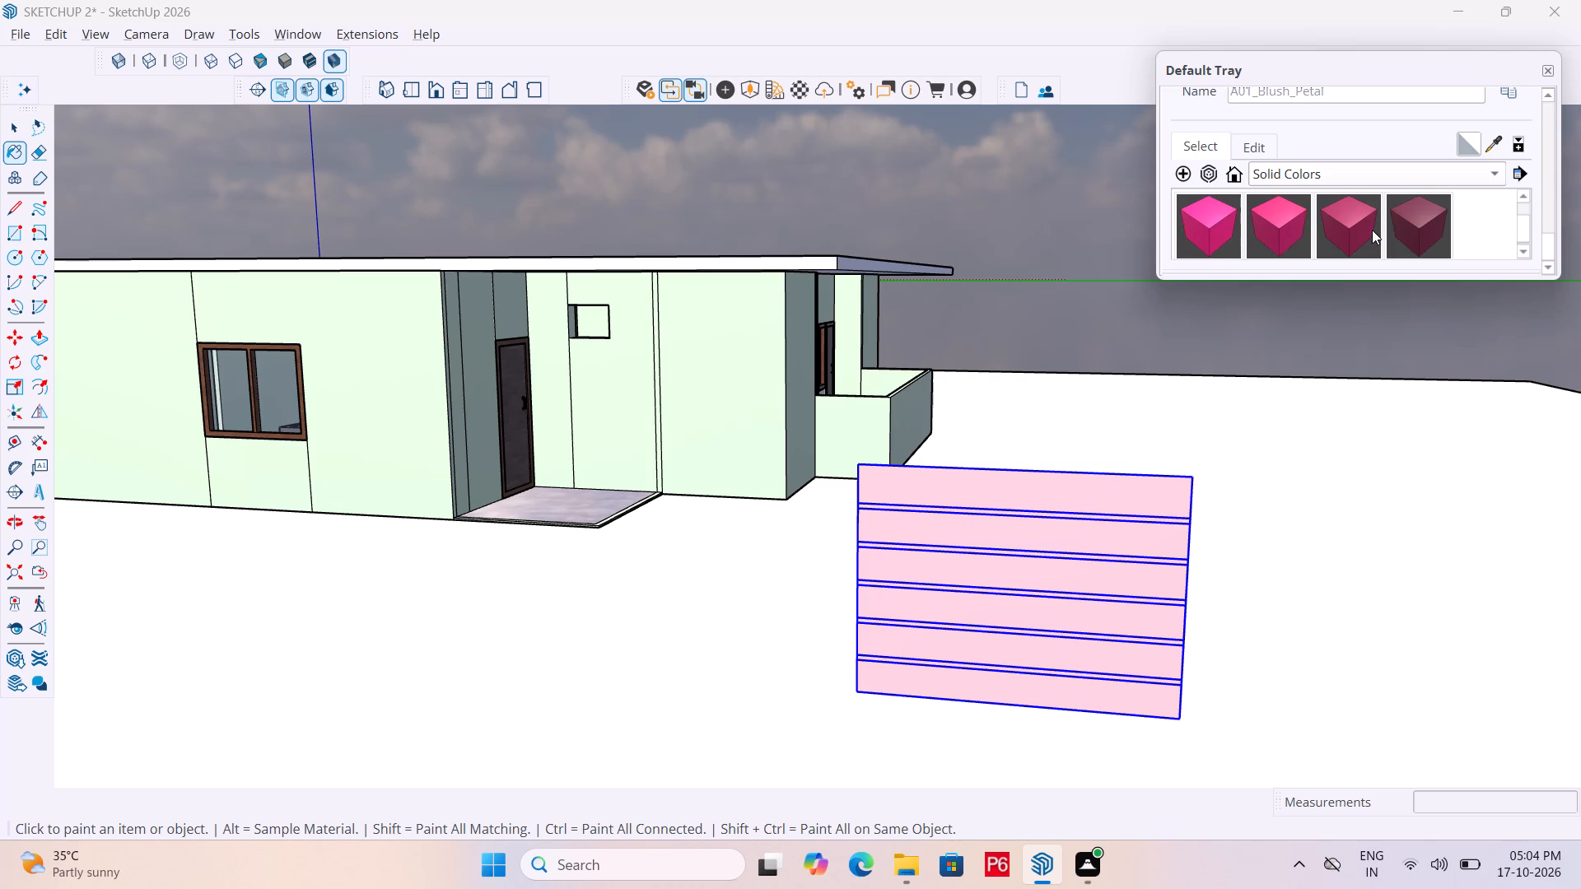
pyautogui.click(1259, 227)
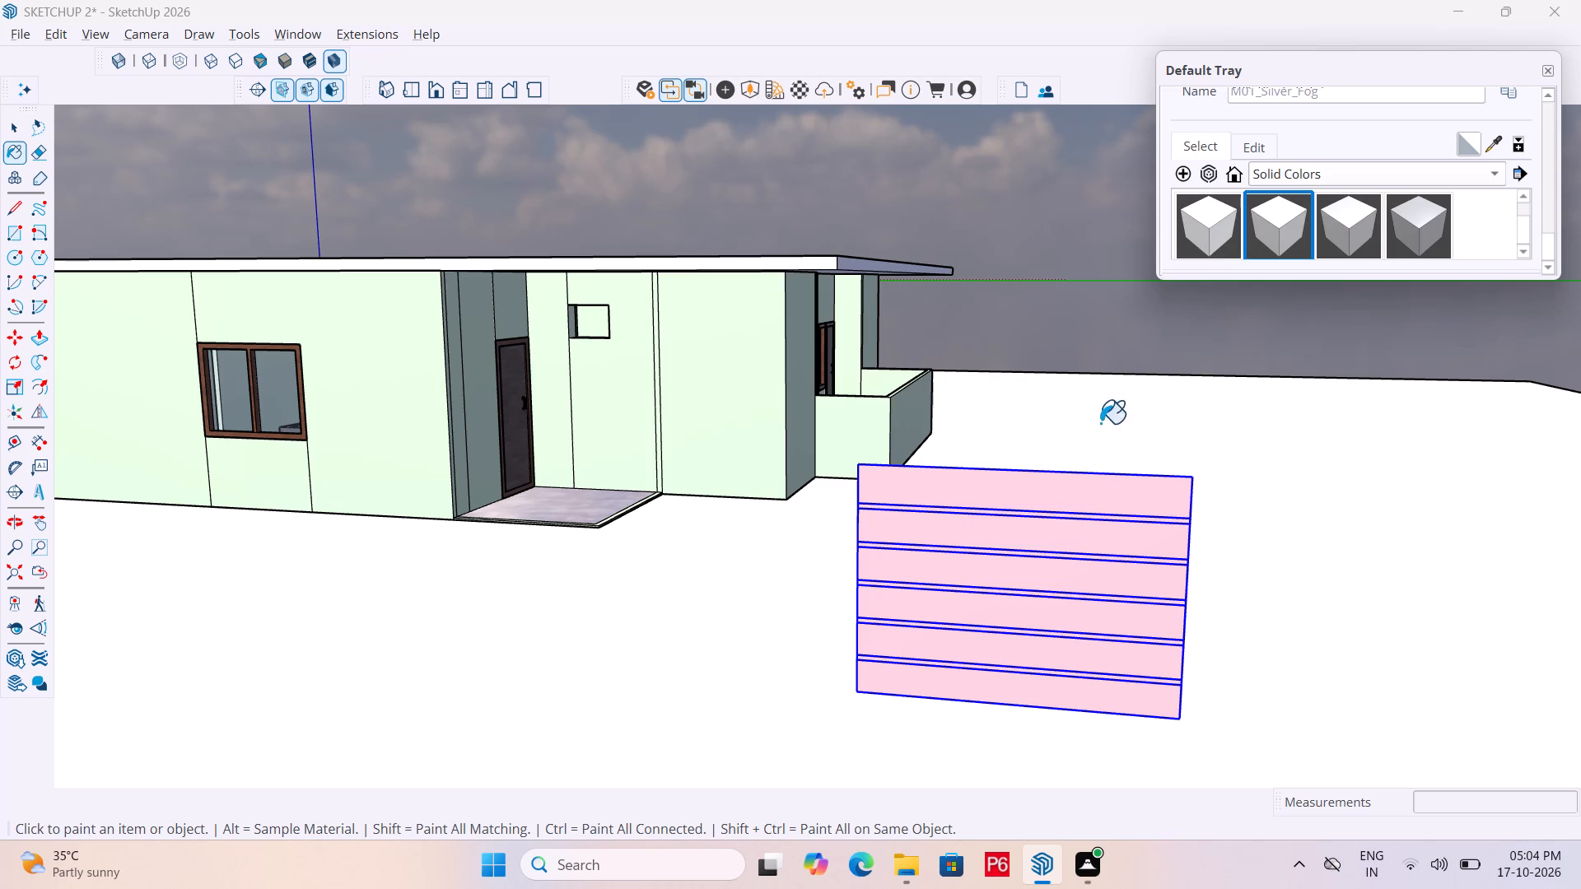
pyautogui.moveTo(1101, 494); pyautogui.dragTo(1108, 491)
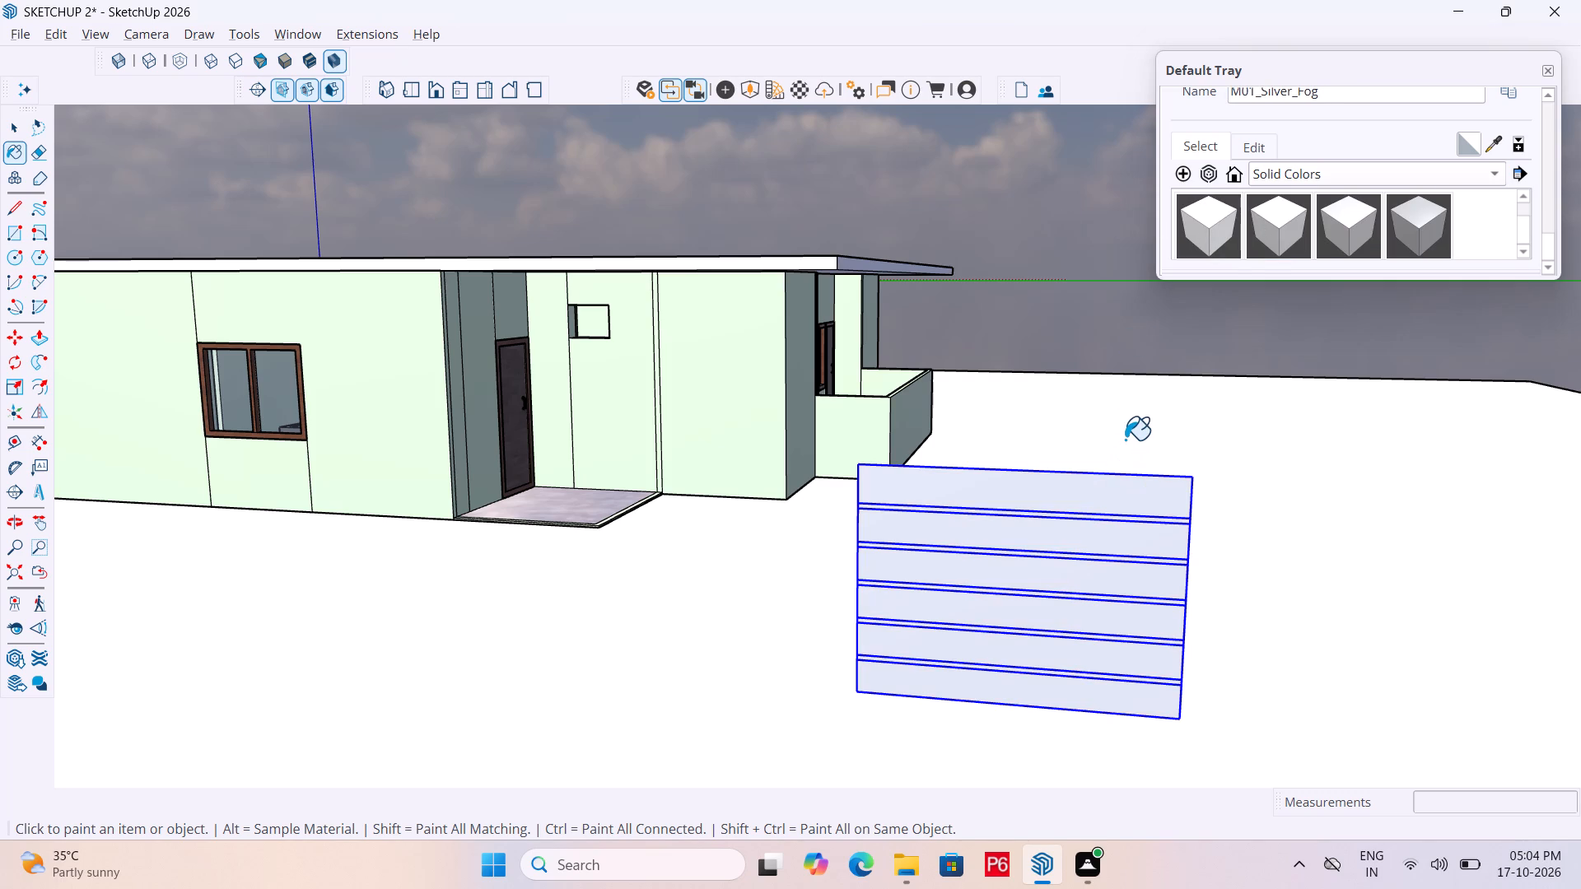
# Open the slatted panel group and extrude its topmost wide strip outward 1" with Push/Pull.
pyautogui.scroll(7, 1178, 536)
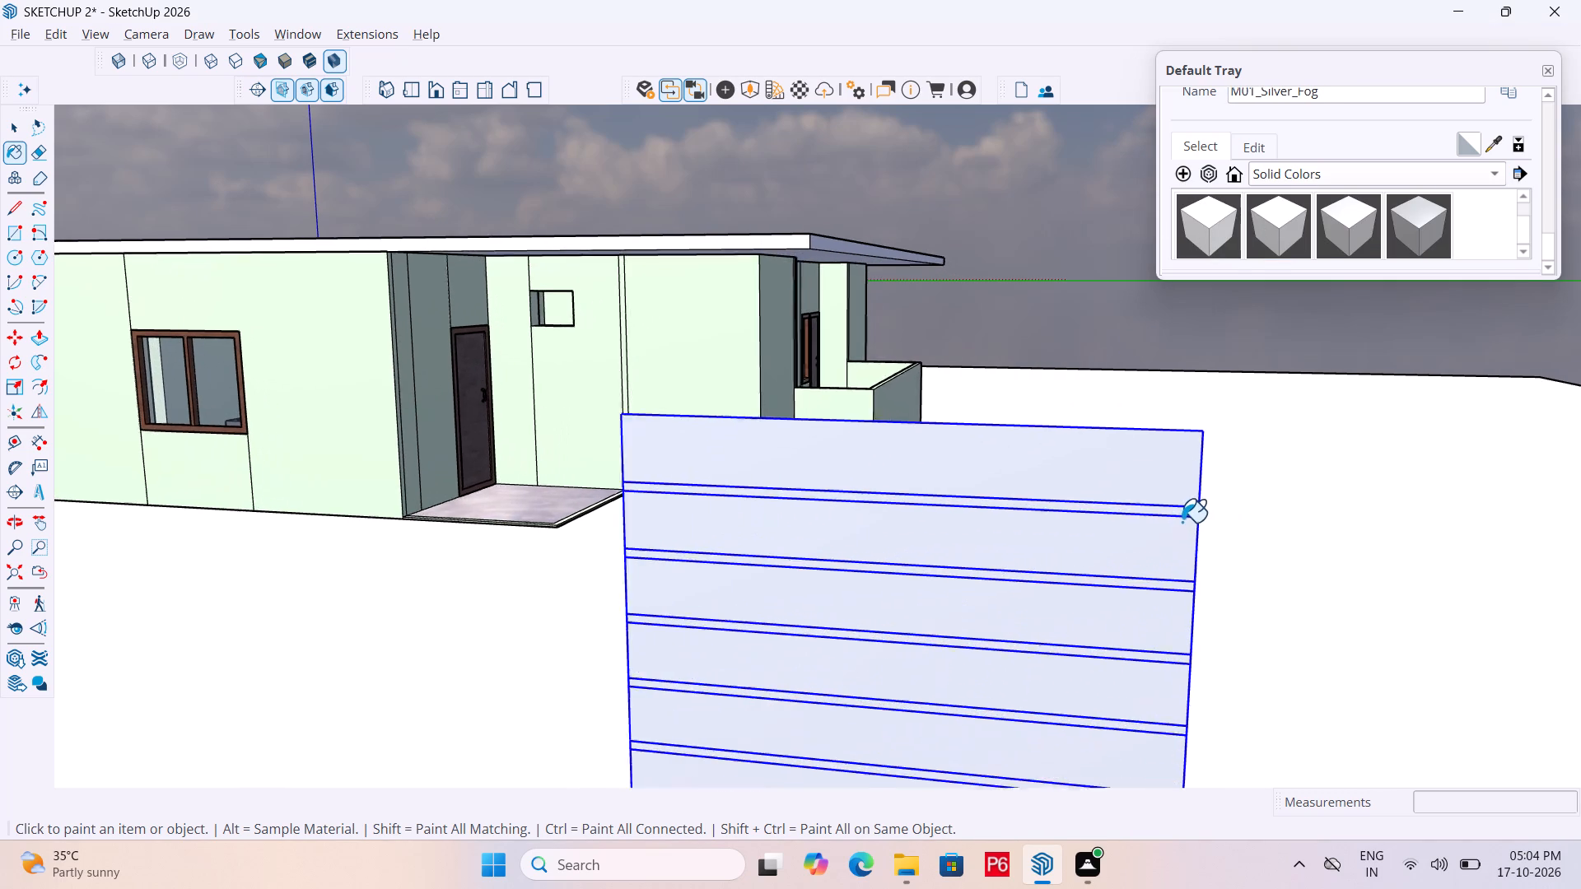
pyautogui.scroll(8, 1182, 522)
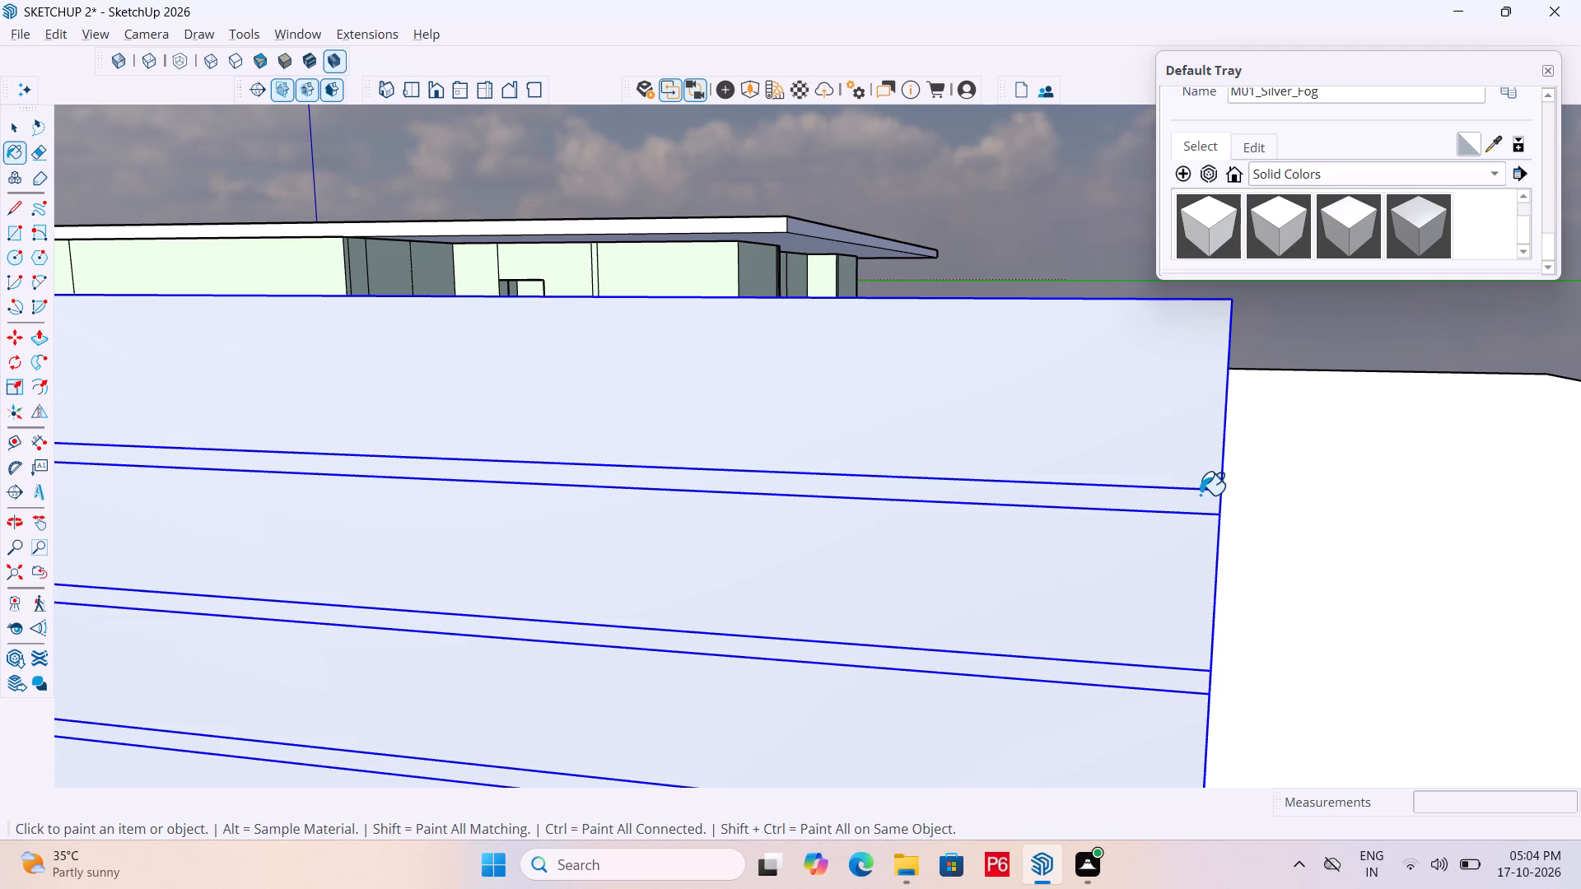
pyautogui.scroll(-6, 1109, 463)
pyautogui.press('space')
pyautogui.scroll(-3, 1121, 472)
pyautogui.doubleClick(1102, 425)
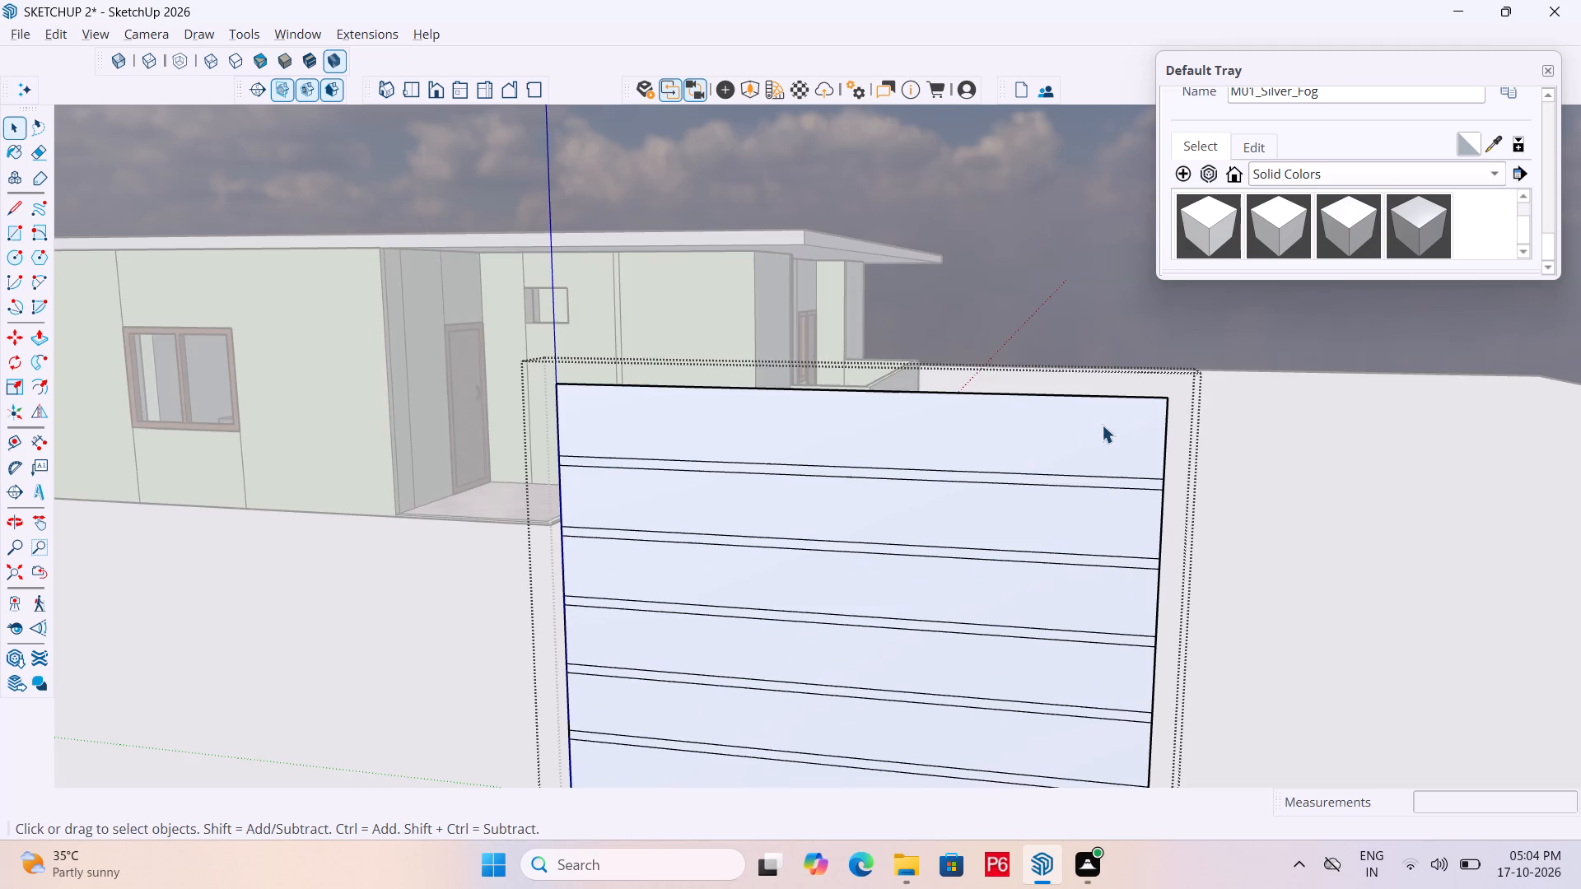
pyautogui.click(1073, 431)
pyautogui.press('p')
pyautogui.click(1075, 439)
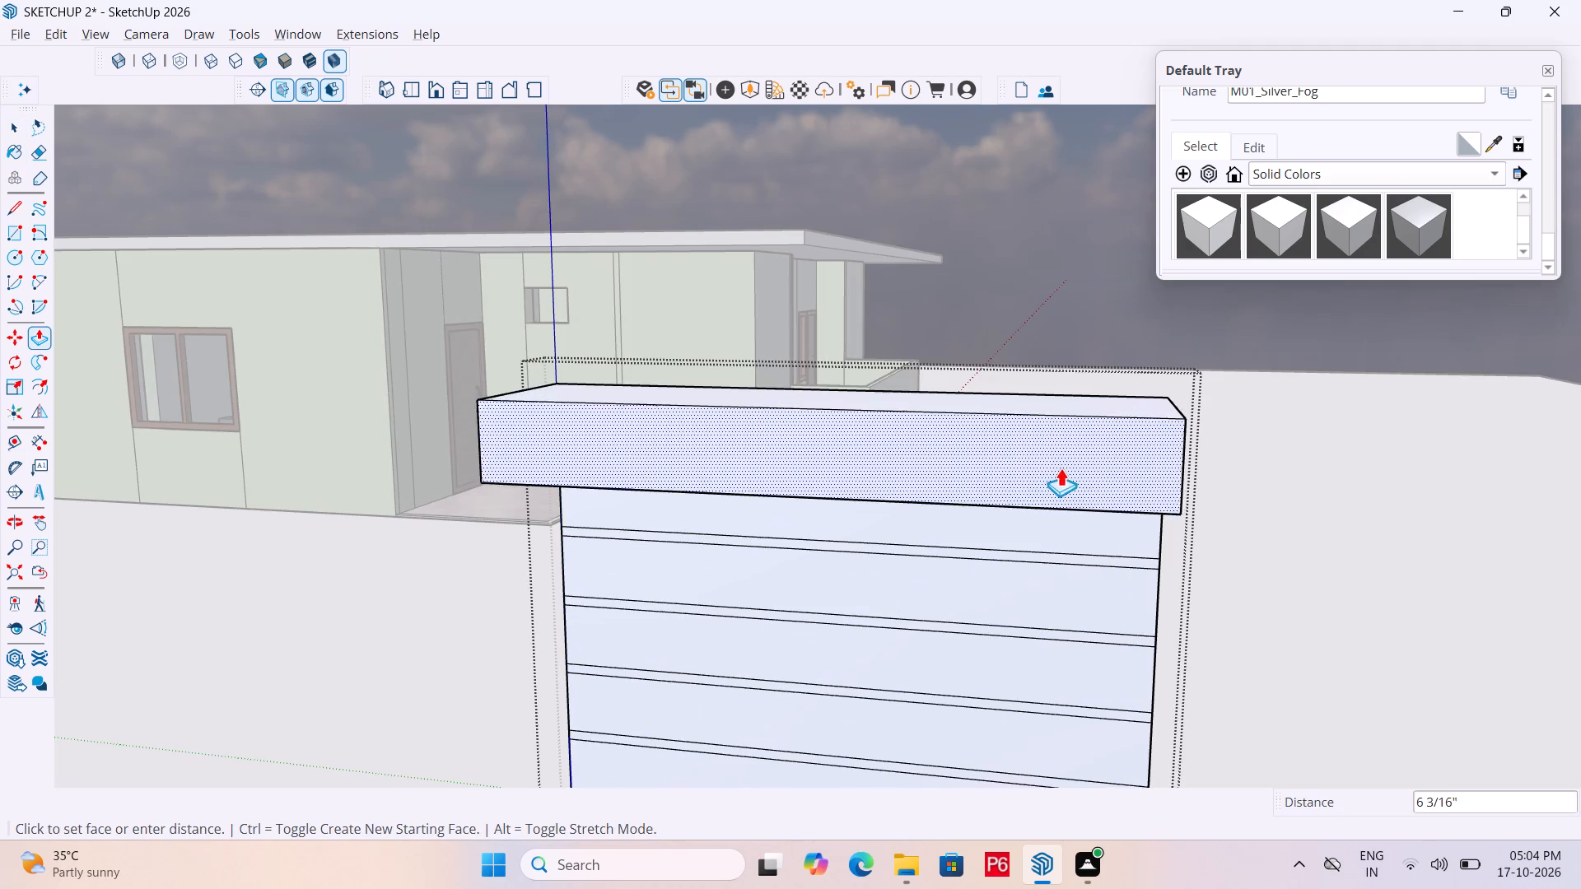
pyautogui.moveTo(1083, 442); pyautogui.dragTo(886, 461, button='middle')
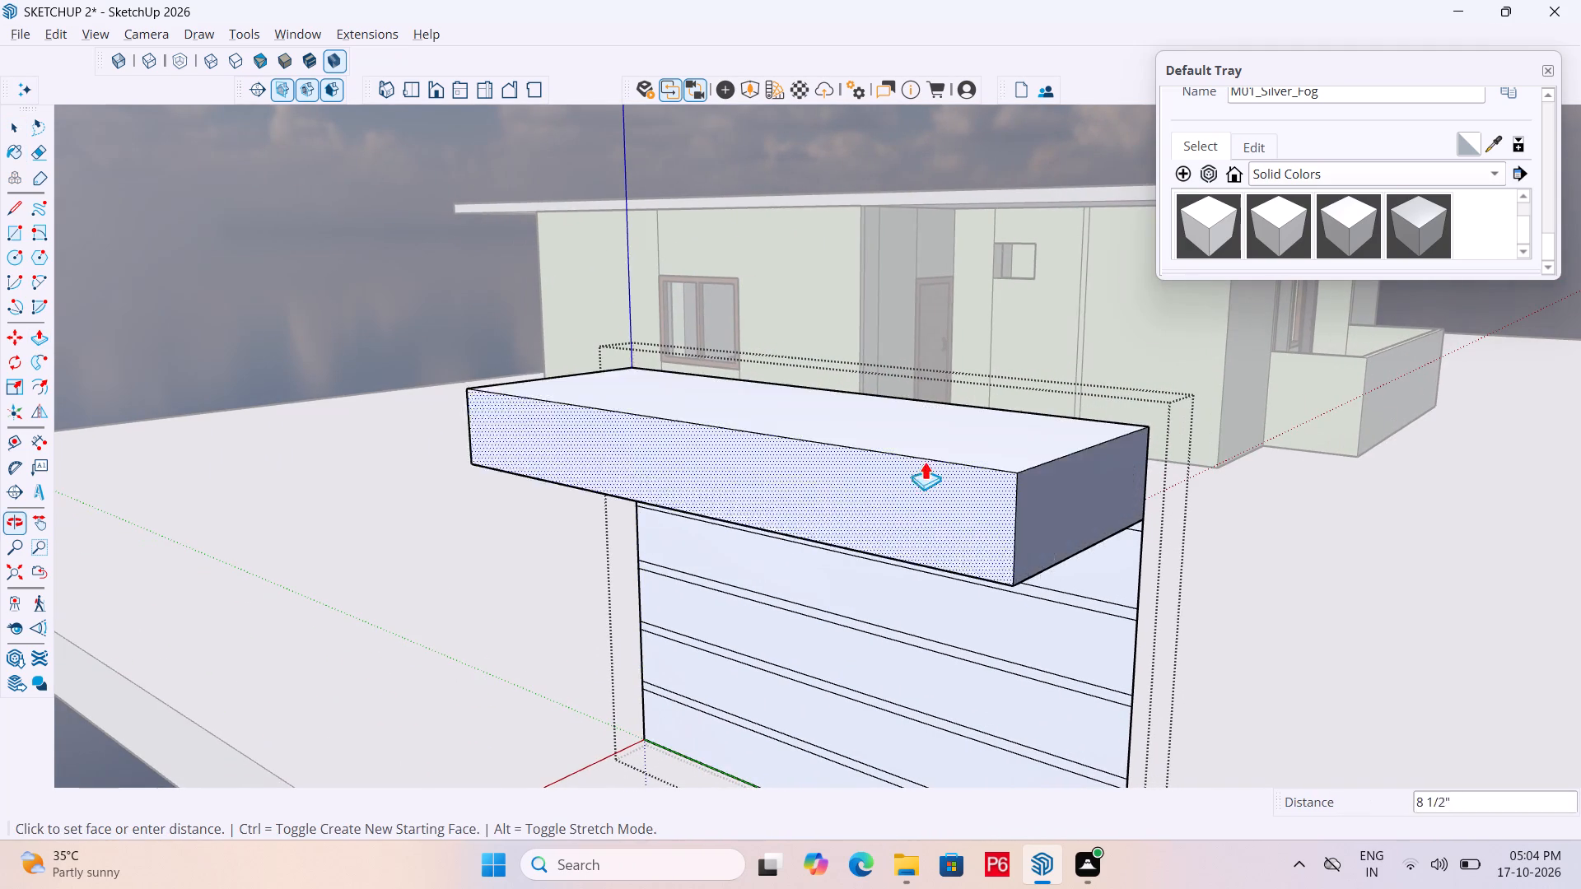
pyautogui.press('1')
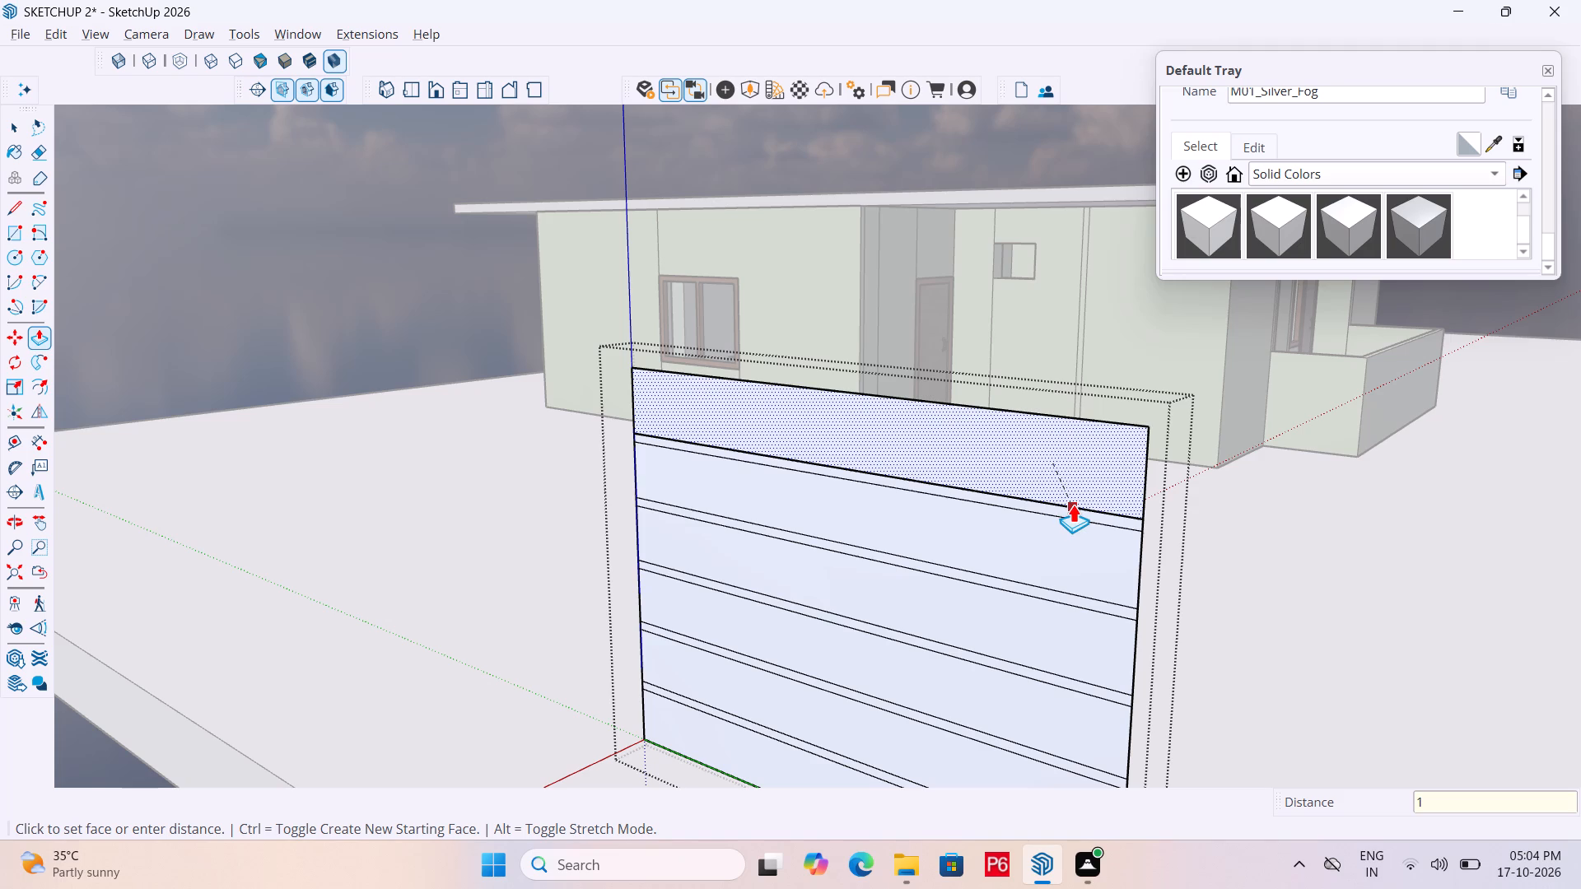
pyautogui.write('1"')
pyautogui.press('Return')
# Extrude the five remaining wide strips by the same 1", leaving the thin bands between them recessed.
pyautogui.doubleClick(1090, 561)
pyautogui.scroll(-3, 1066, 375)
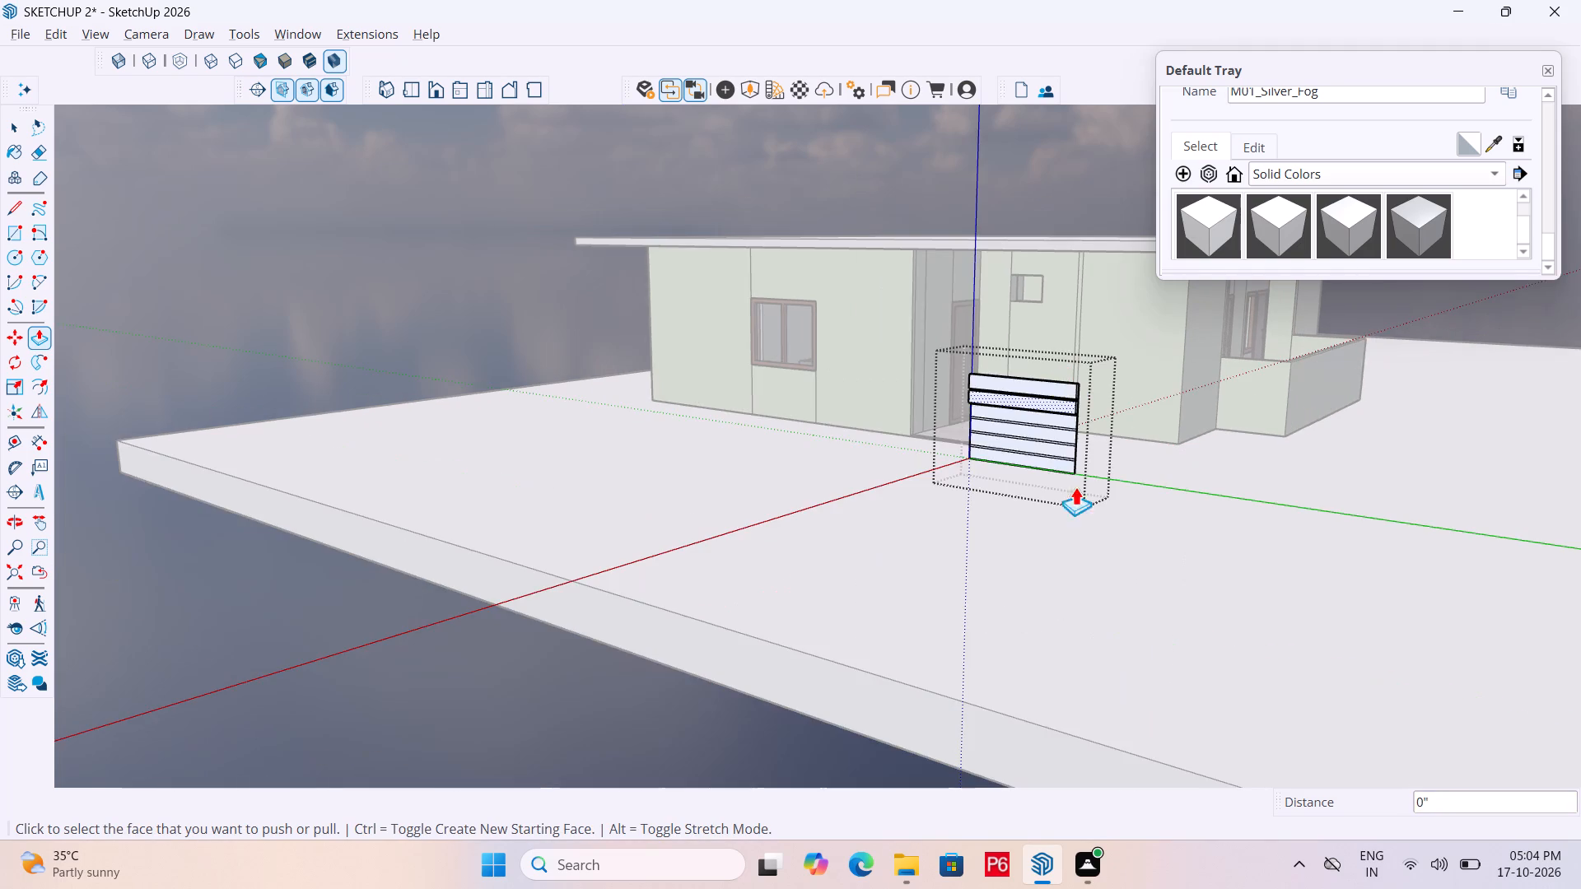
pyautogui.scroll(4, 1080, 503)
pyautogui.moveTo(1023, 323); pyautogui.dragTo(1056, 435, button='middle')
pyautogui.scroll(-4, 1080, 552)
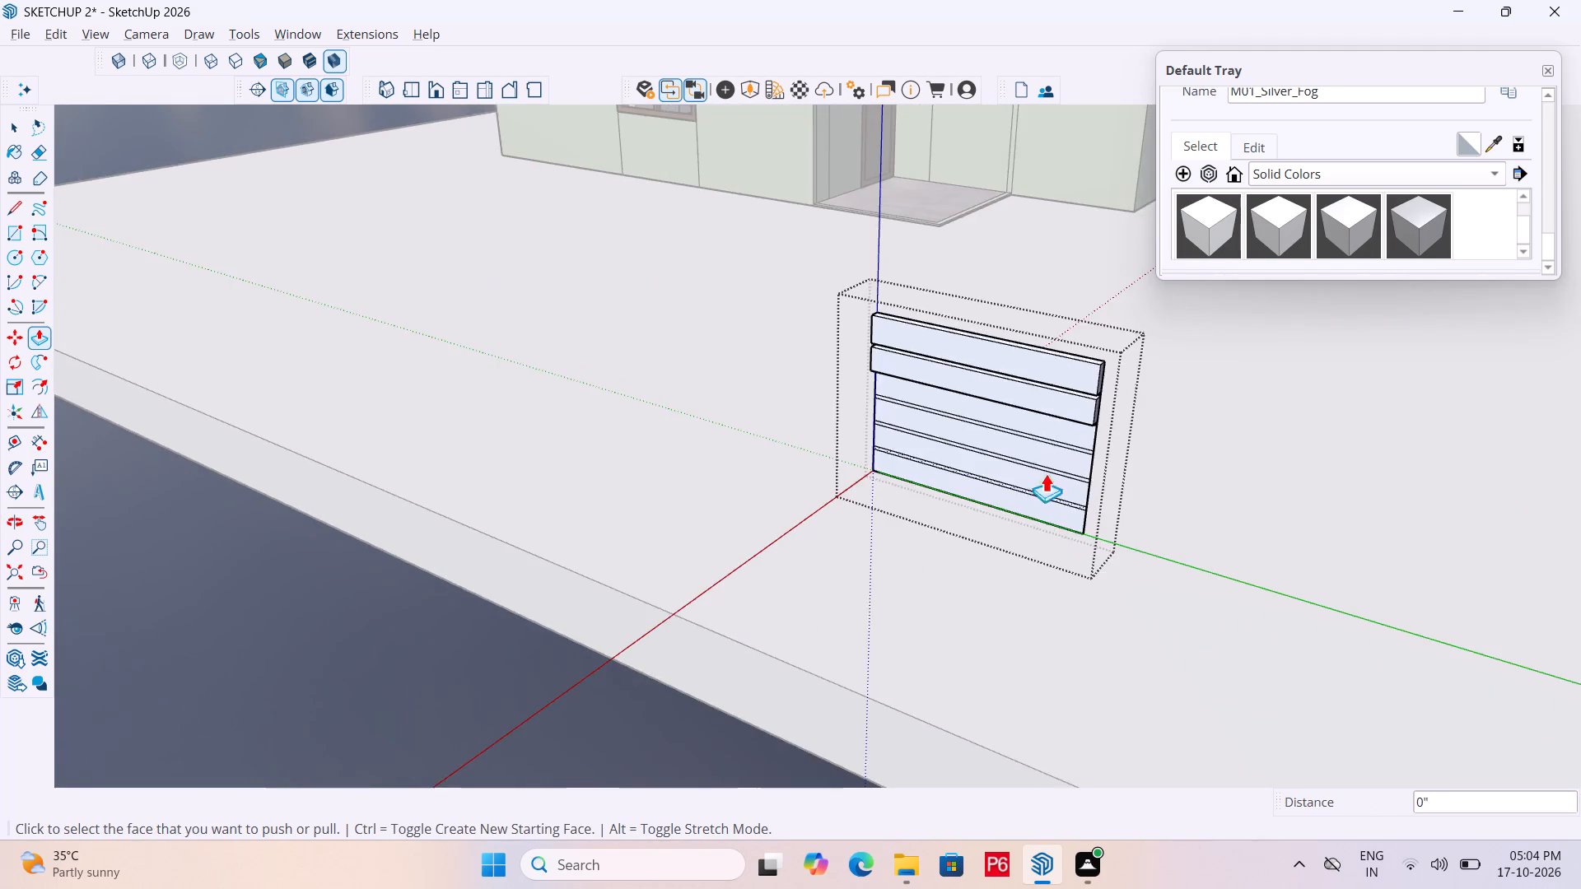
pyautogui.scroll(5, 1048, 421)
pyautogui.moveTo(1049, 420); pyautogui.dragTo(1022, 325, button='middle')
pyautogui.scroll(4, 1078, 426)
pyautogui.doubleClick(1112, 419)
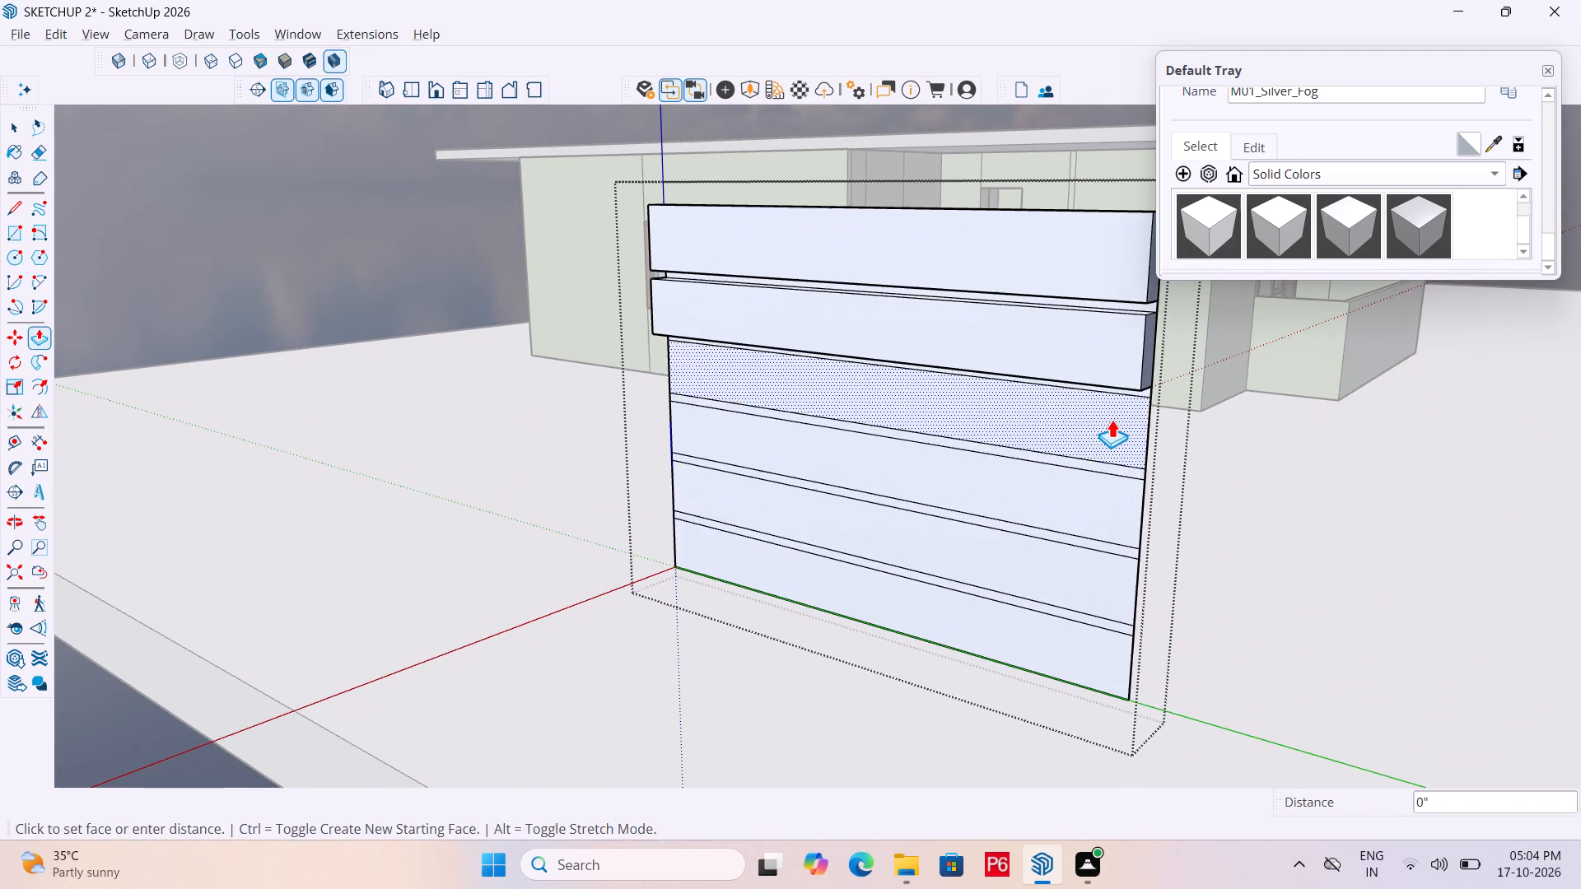
pyautogui.doubleClick(1106, 495)
pyautogui.doubleClick(1080, 557)
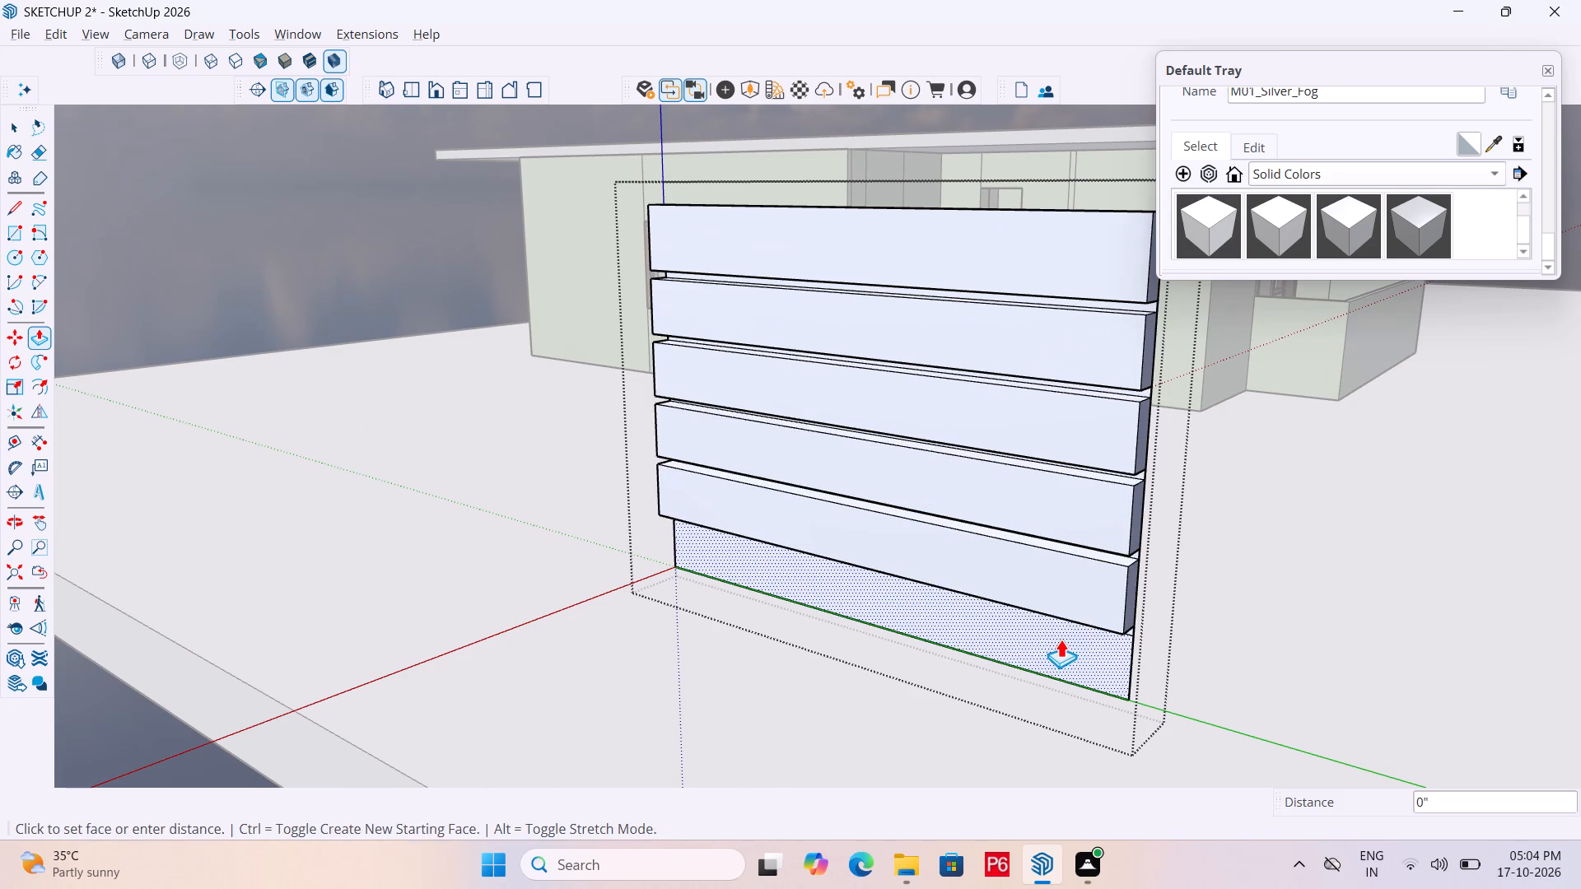
pyautogui.doubleClick(1061, 639)
# Save the model and exit the slatted panel's group.
pyautogui.scroll(-5, 936, 563)
pyautogui.hotkey('ctrl', 's')
pyautogui.hotkey('ctrl', 's')
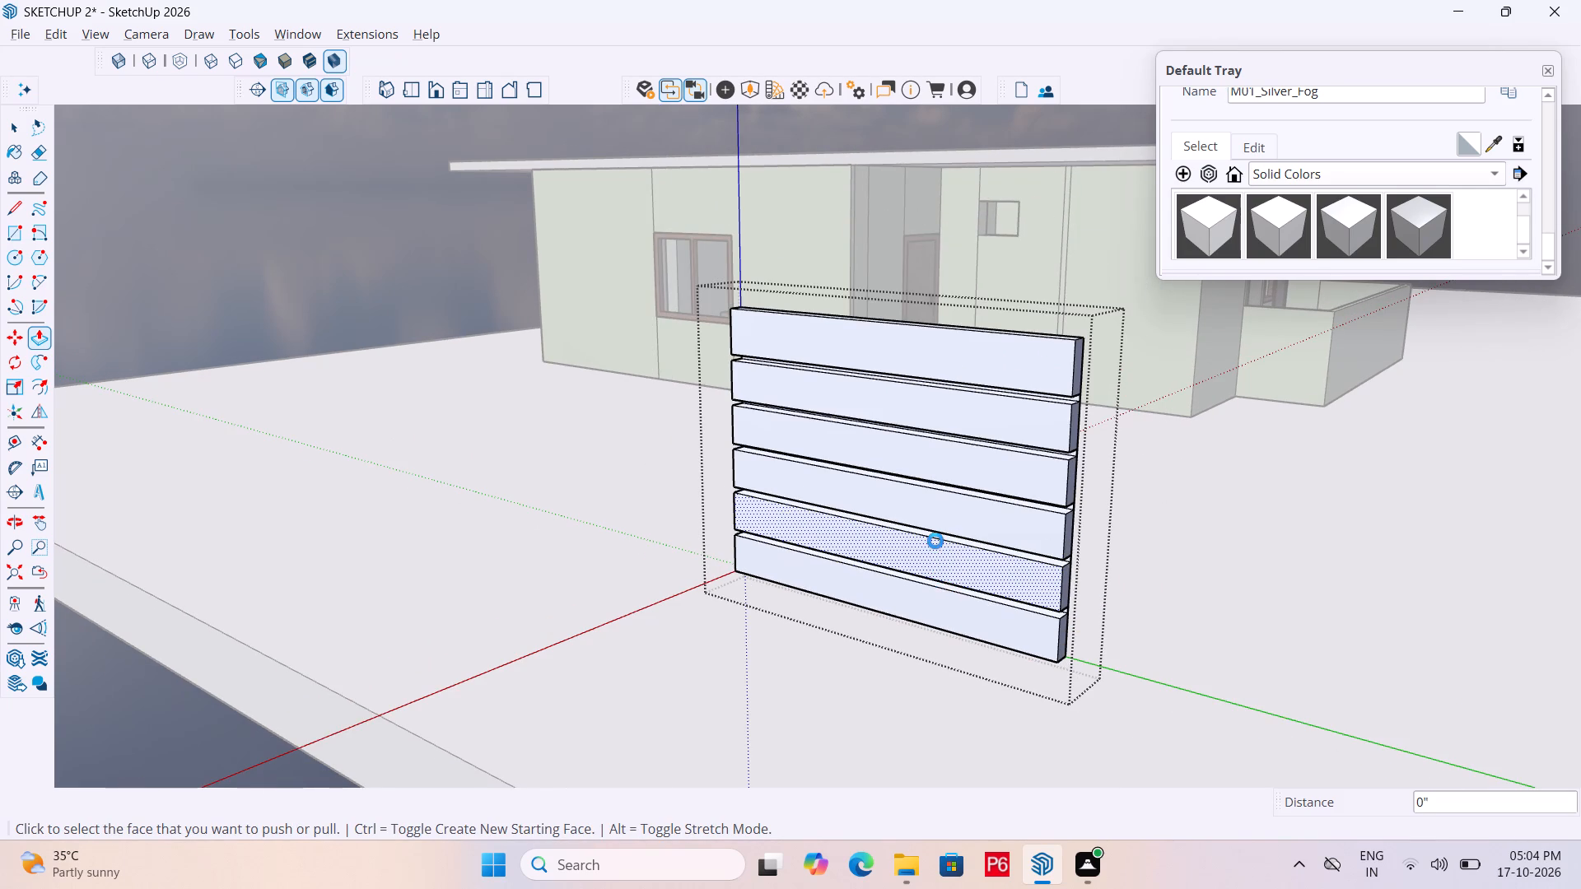
pyautogui.hotkey('ctrl', 's')
pyautogui.press('space')
pyautogui.press('space')
pyautogui.click(459, 272)
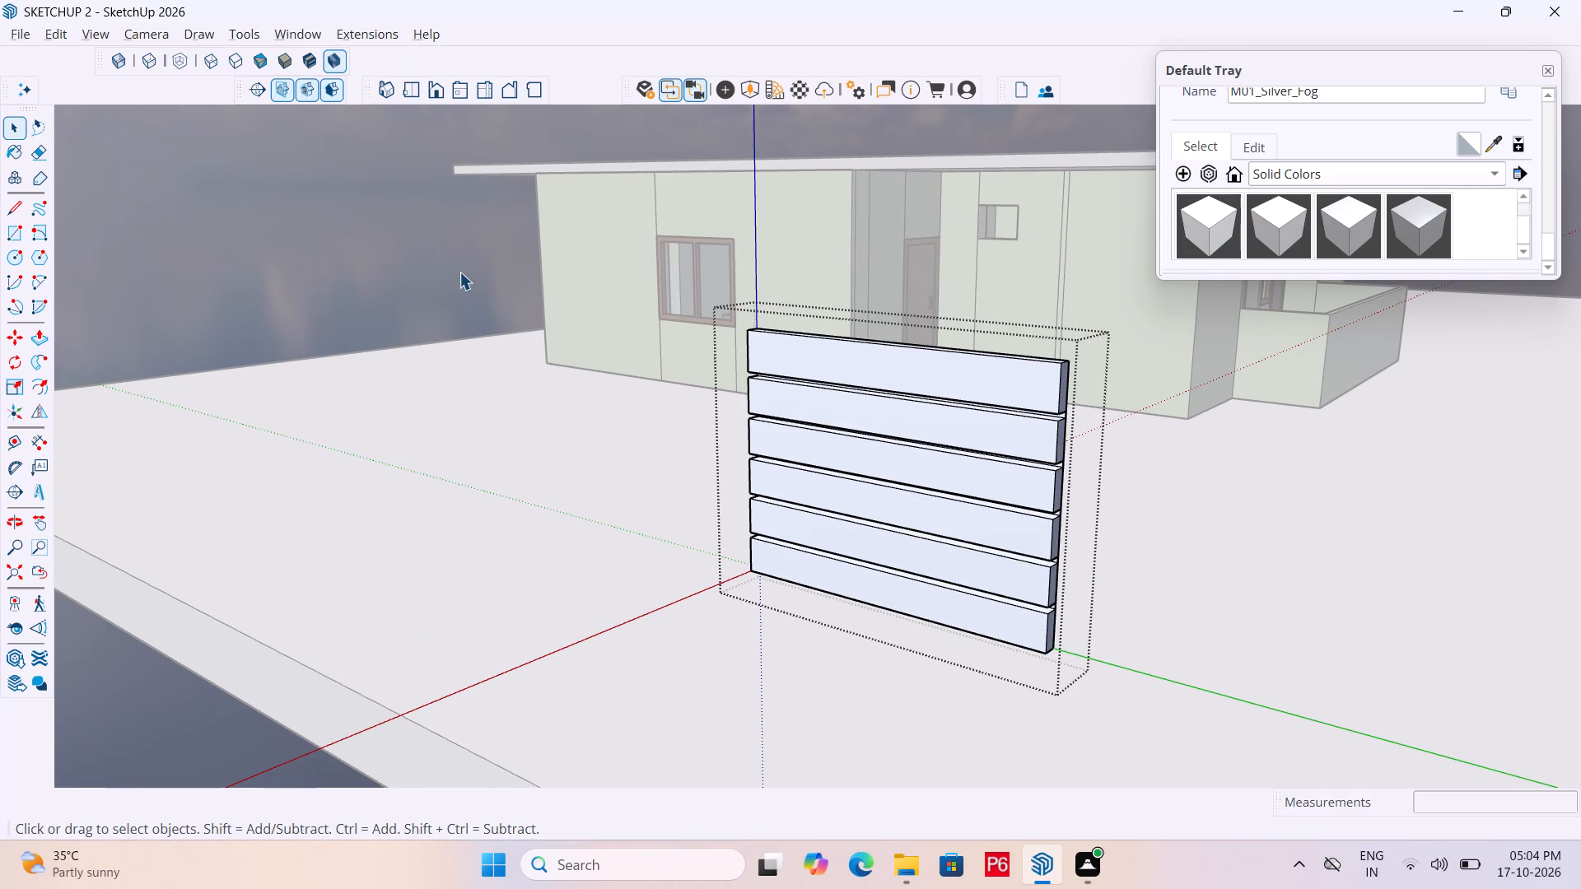
# Copy the slatted panel by its outer bottom corner to the matching bottom corner of the small high porch opening.
pyautogui.scroll(-5, 852, 445)
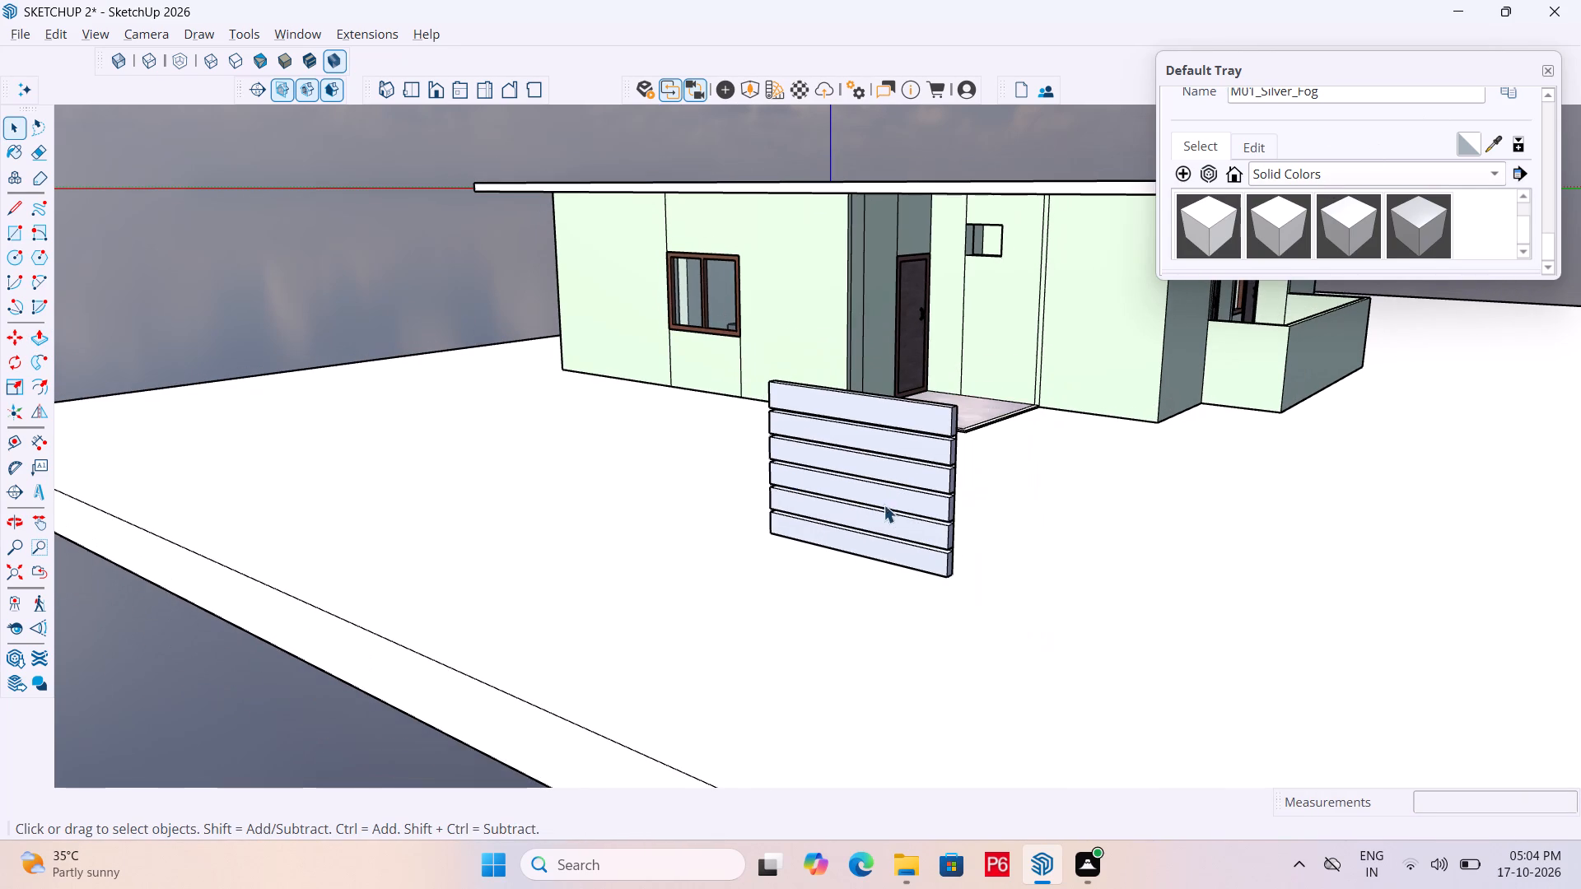
pyautogui.click(888, 508)
pyautogui.click(935, 546)
pyautogui.scroll(5, 1011, 621)
pyautogui.press('m')
pyautogui.scroll(-5, 956, 639)
pyautogui.scroll(6, 888, 609)
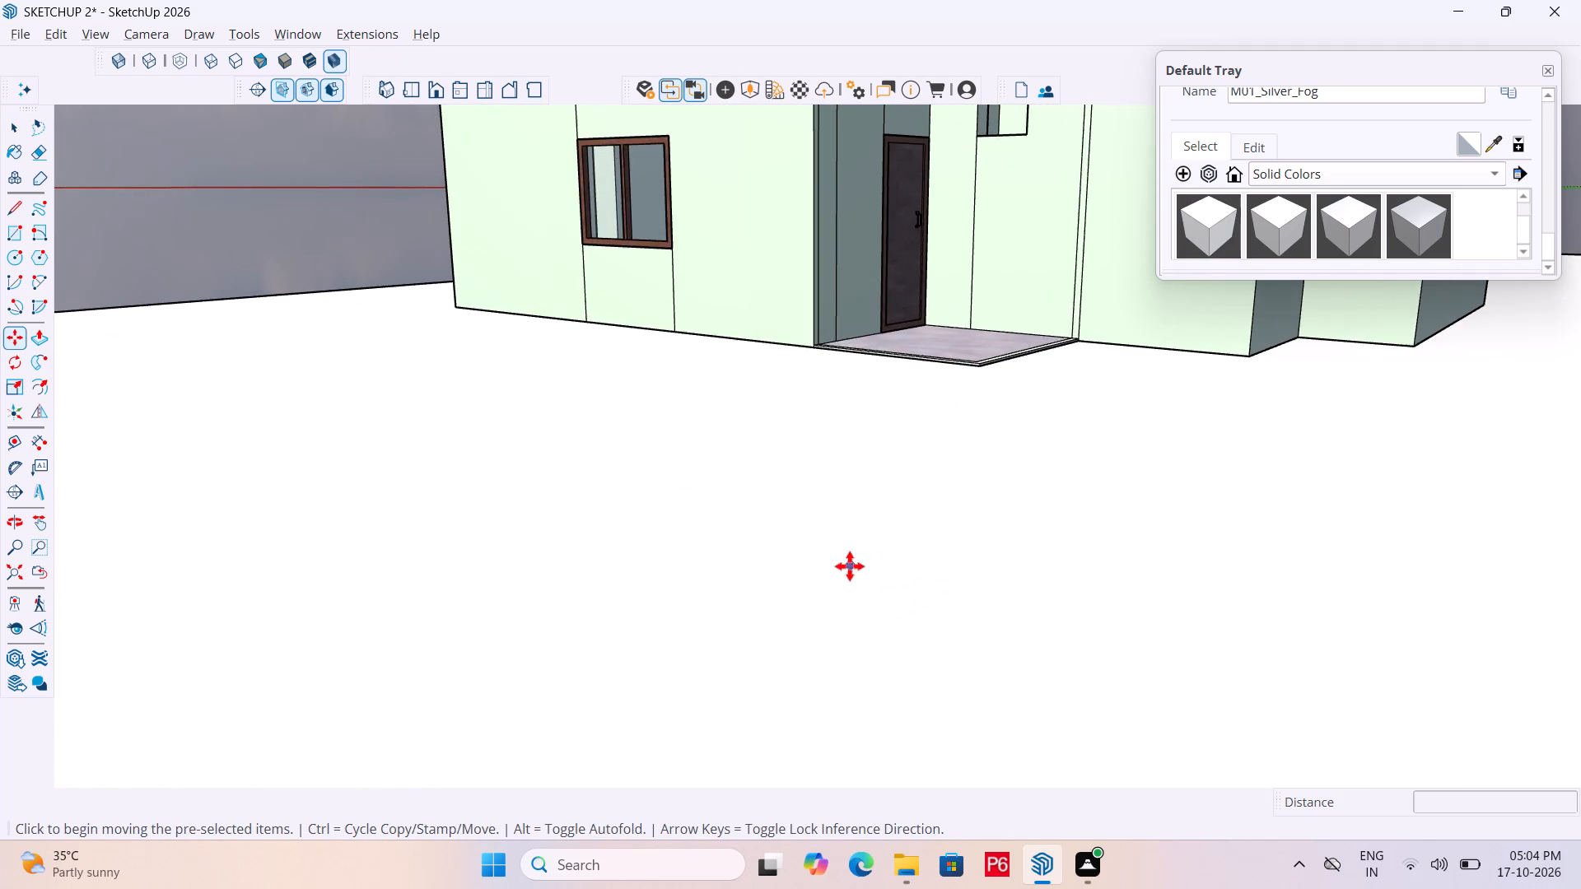
pyautogui.scroll(-5, 914, 605)
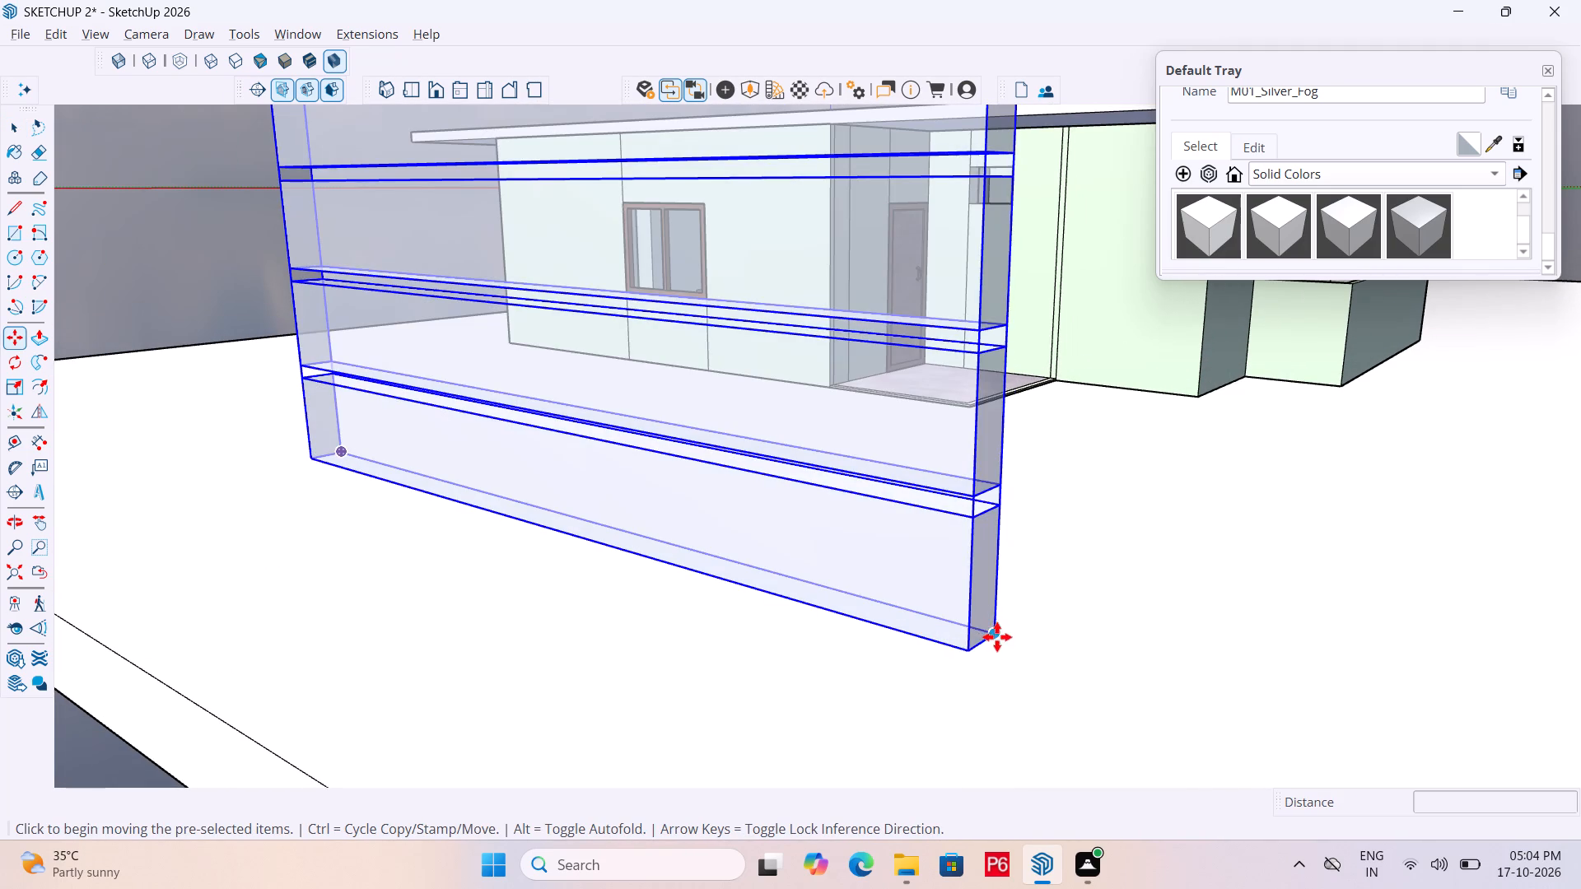
pyautogui.click(966, 649)
pyautogui.scroll(-5, 795, 537)
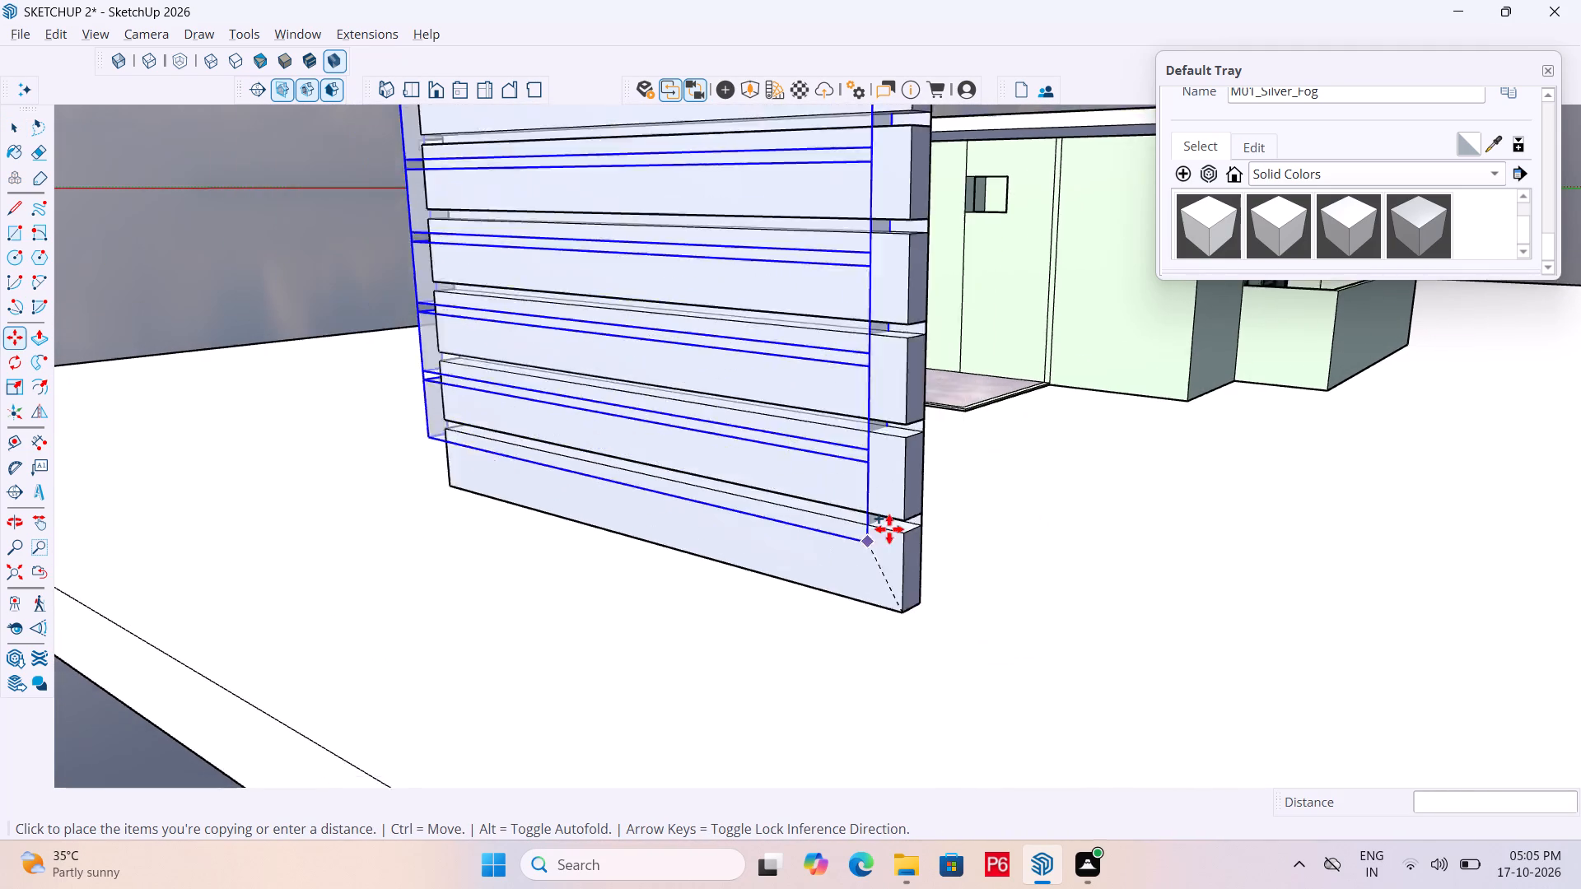
pyautogui.scroll(-7, 889, 529)
pyautogui.scroll(5, 994, 340)
pyautogui.scroll(10, 965, 235)
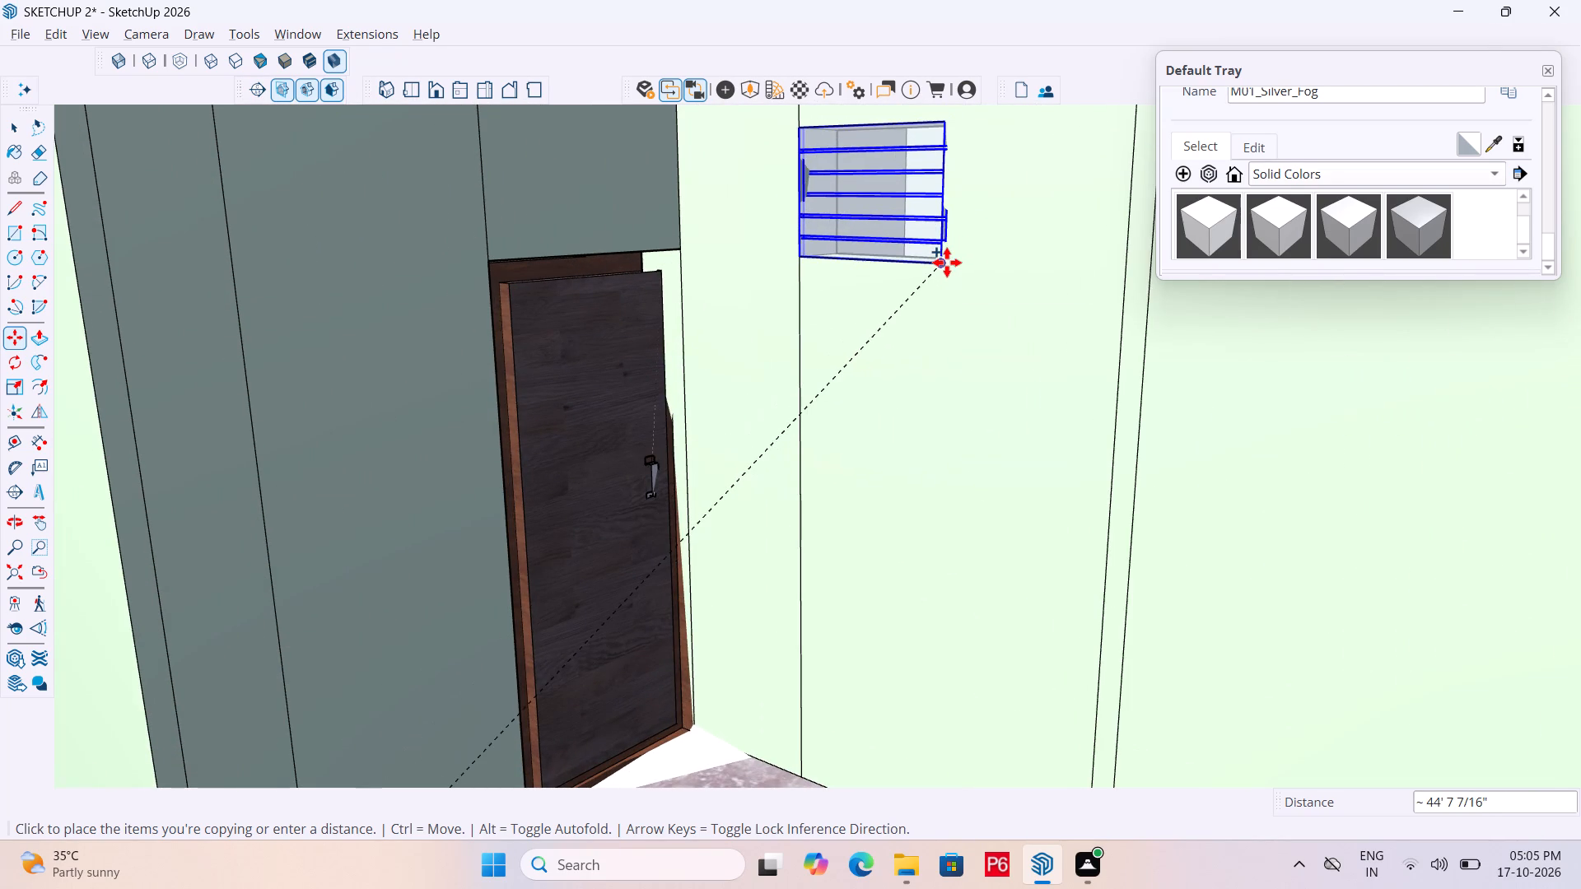
pyautogui.click(947, 263)
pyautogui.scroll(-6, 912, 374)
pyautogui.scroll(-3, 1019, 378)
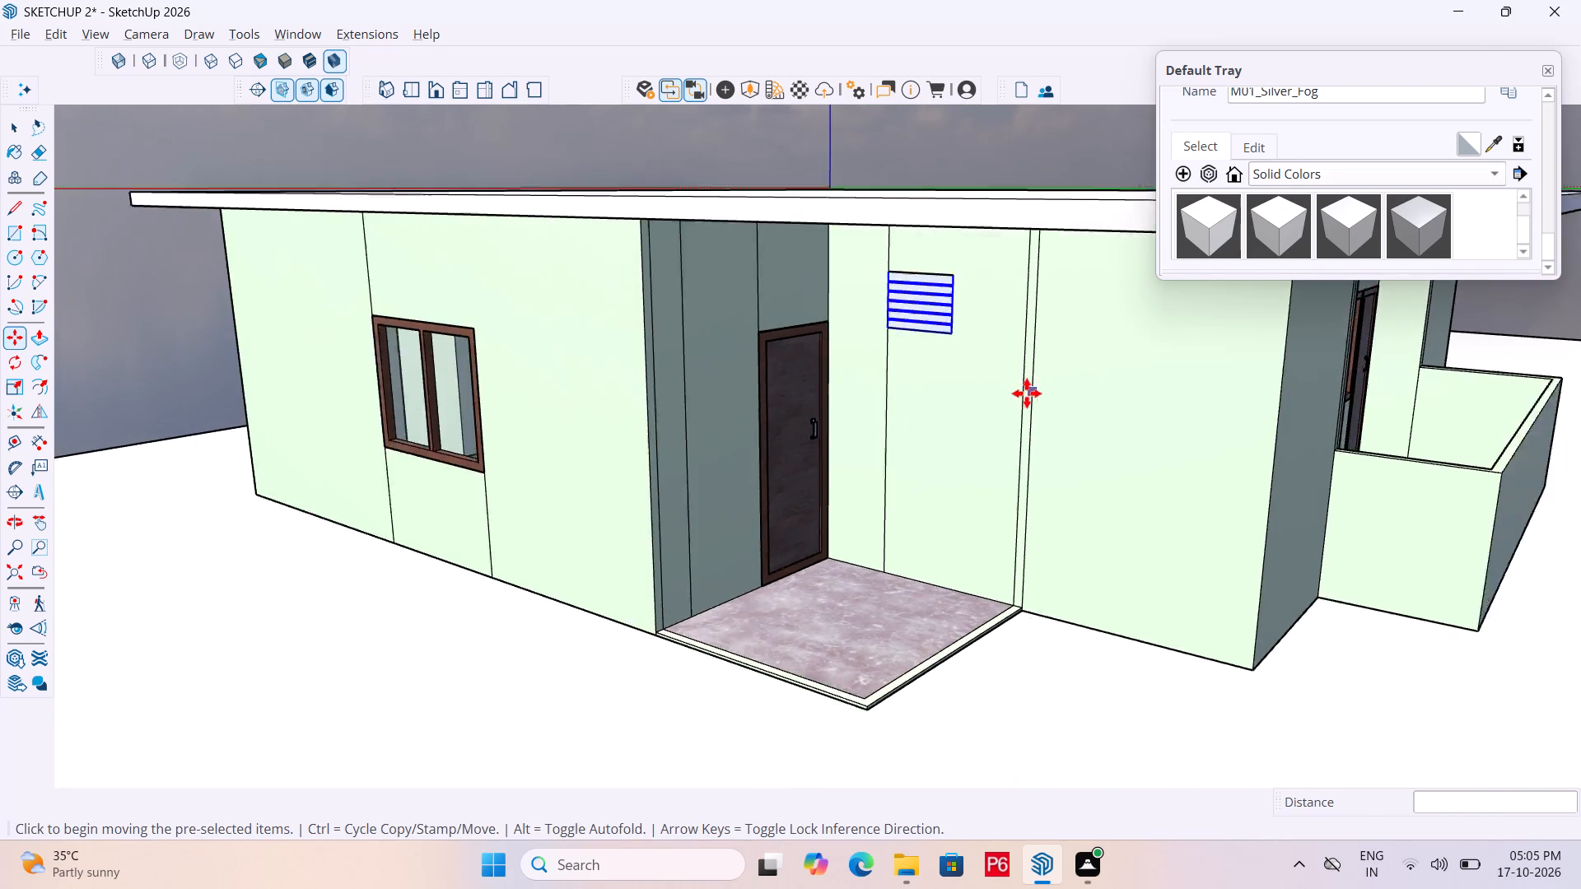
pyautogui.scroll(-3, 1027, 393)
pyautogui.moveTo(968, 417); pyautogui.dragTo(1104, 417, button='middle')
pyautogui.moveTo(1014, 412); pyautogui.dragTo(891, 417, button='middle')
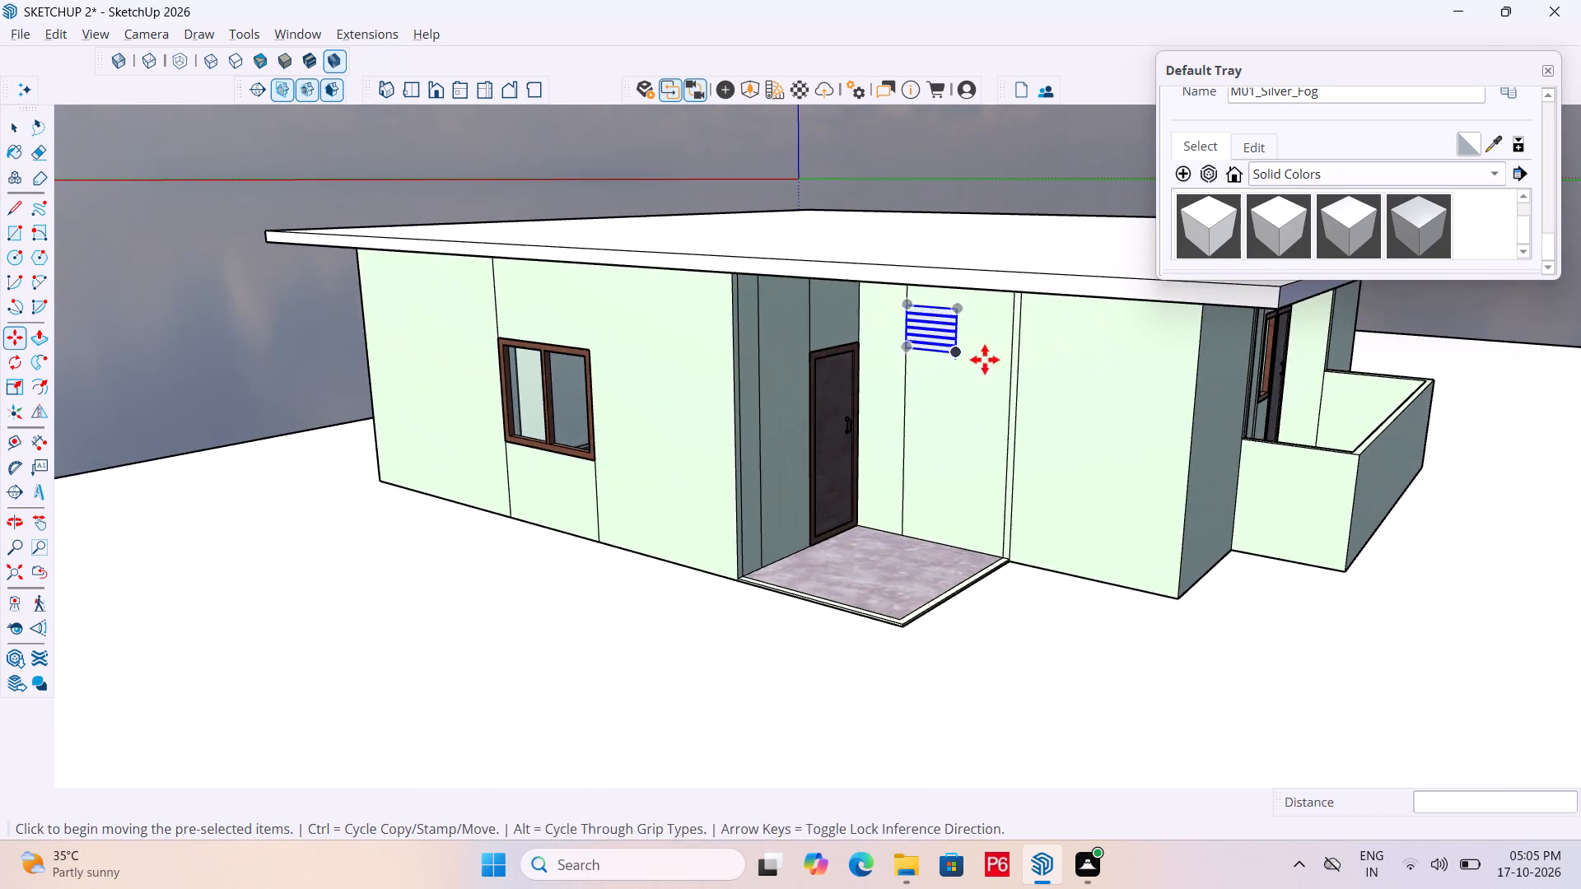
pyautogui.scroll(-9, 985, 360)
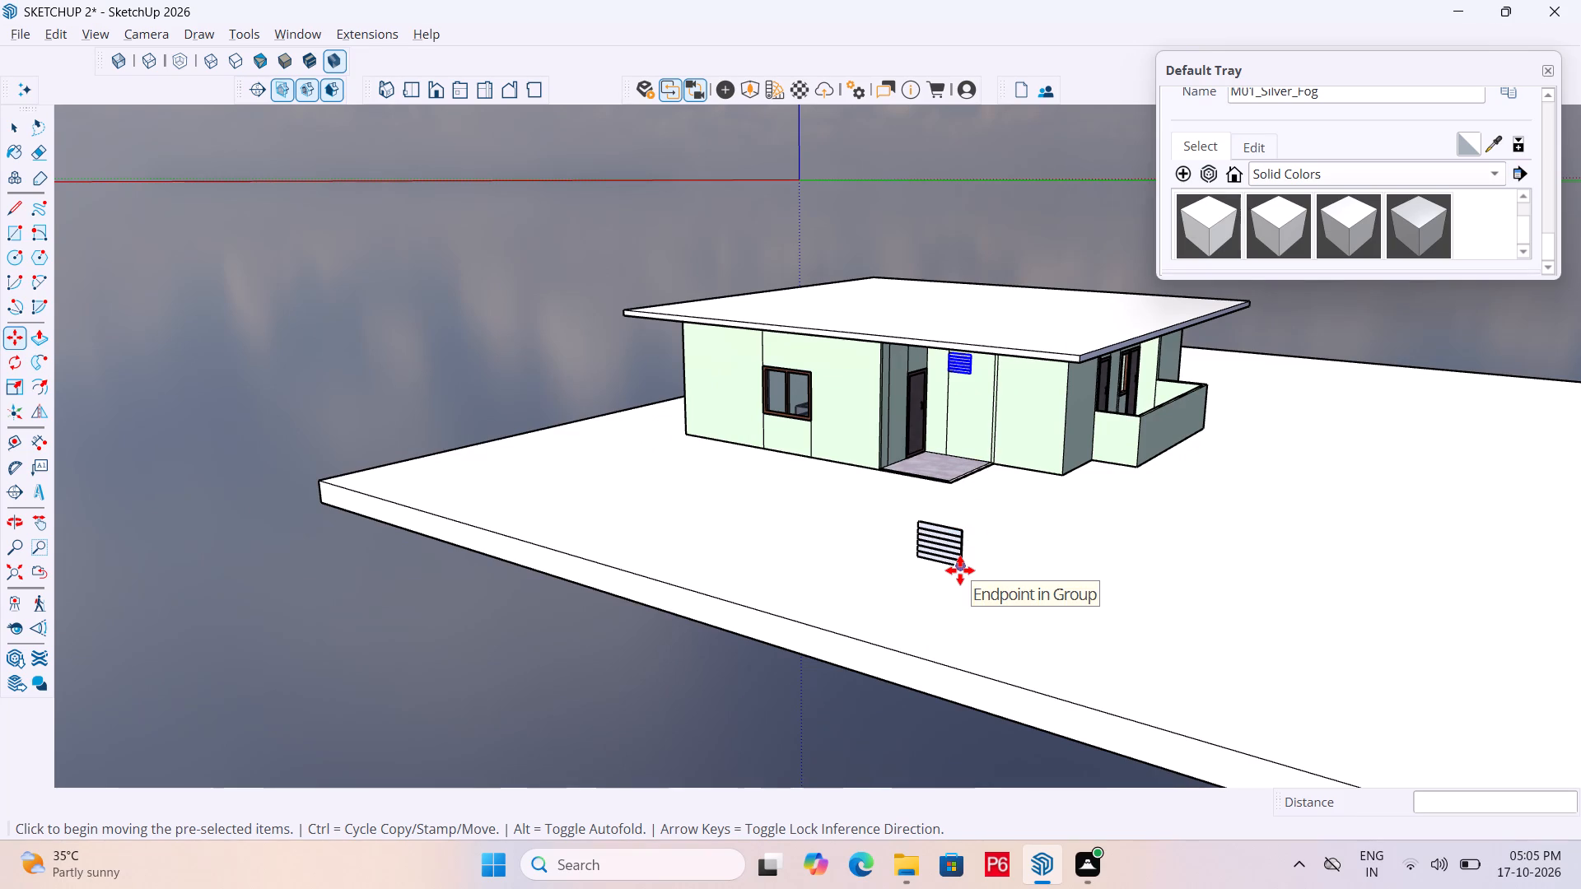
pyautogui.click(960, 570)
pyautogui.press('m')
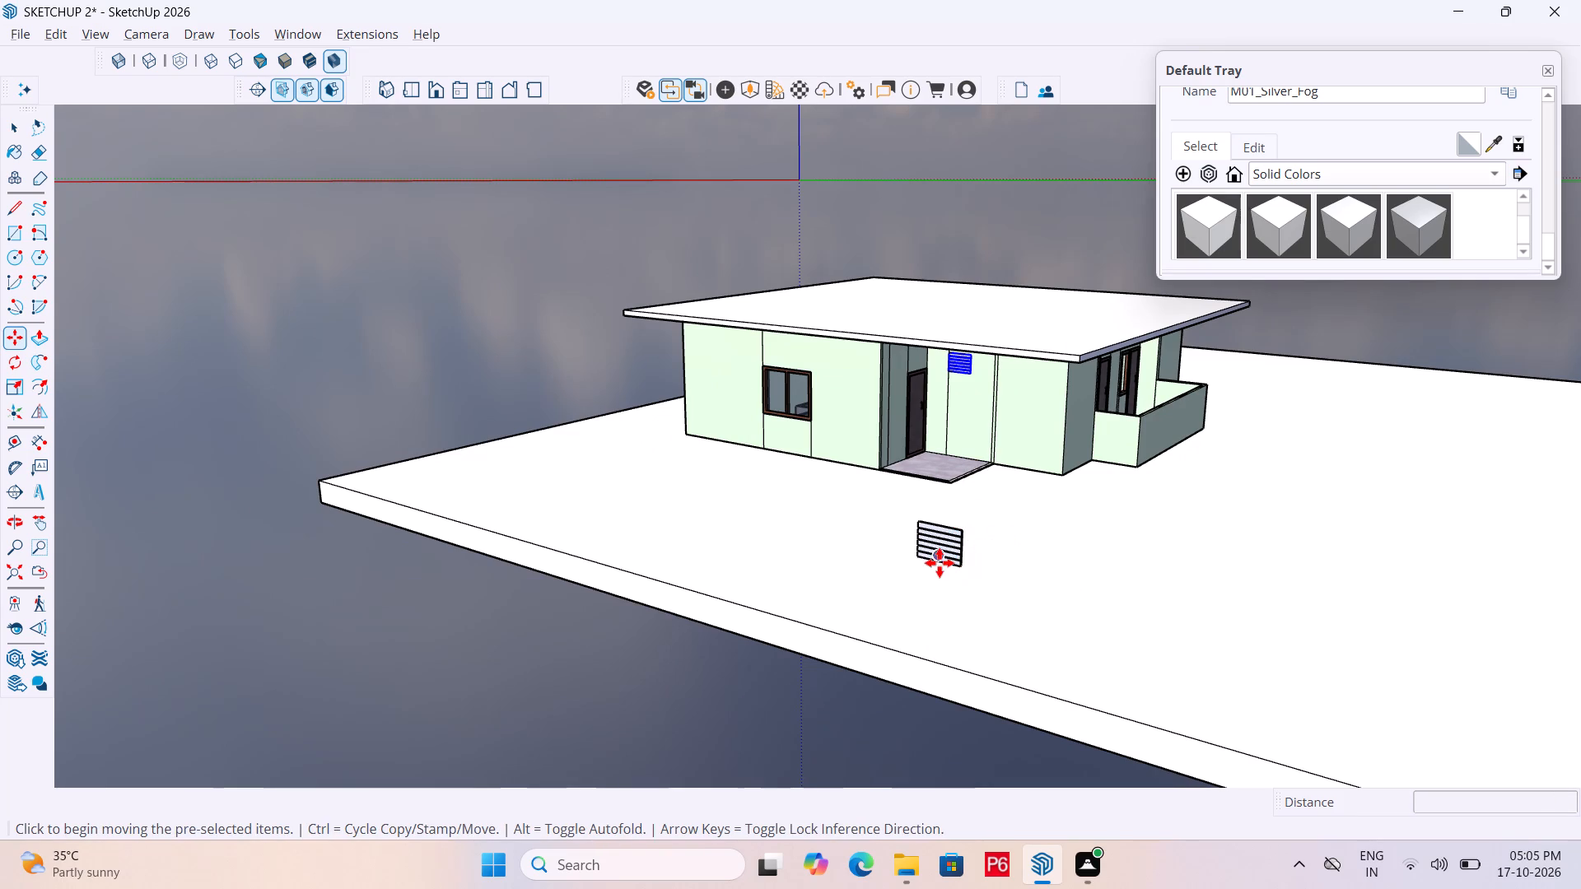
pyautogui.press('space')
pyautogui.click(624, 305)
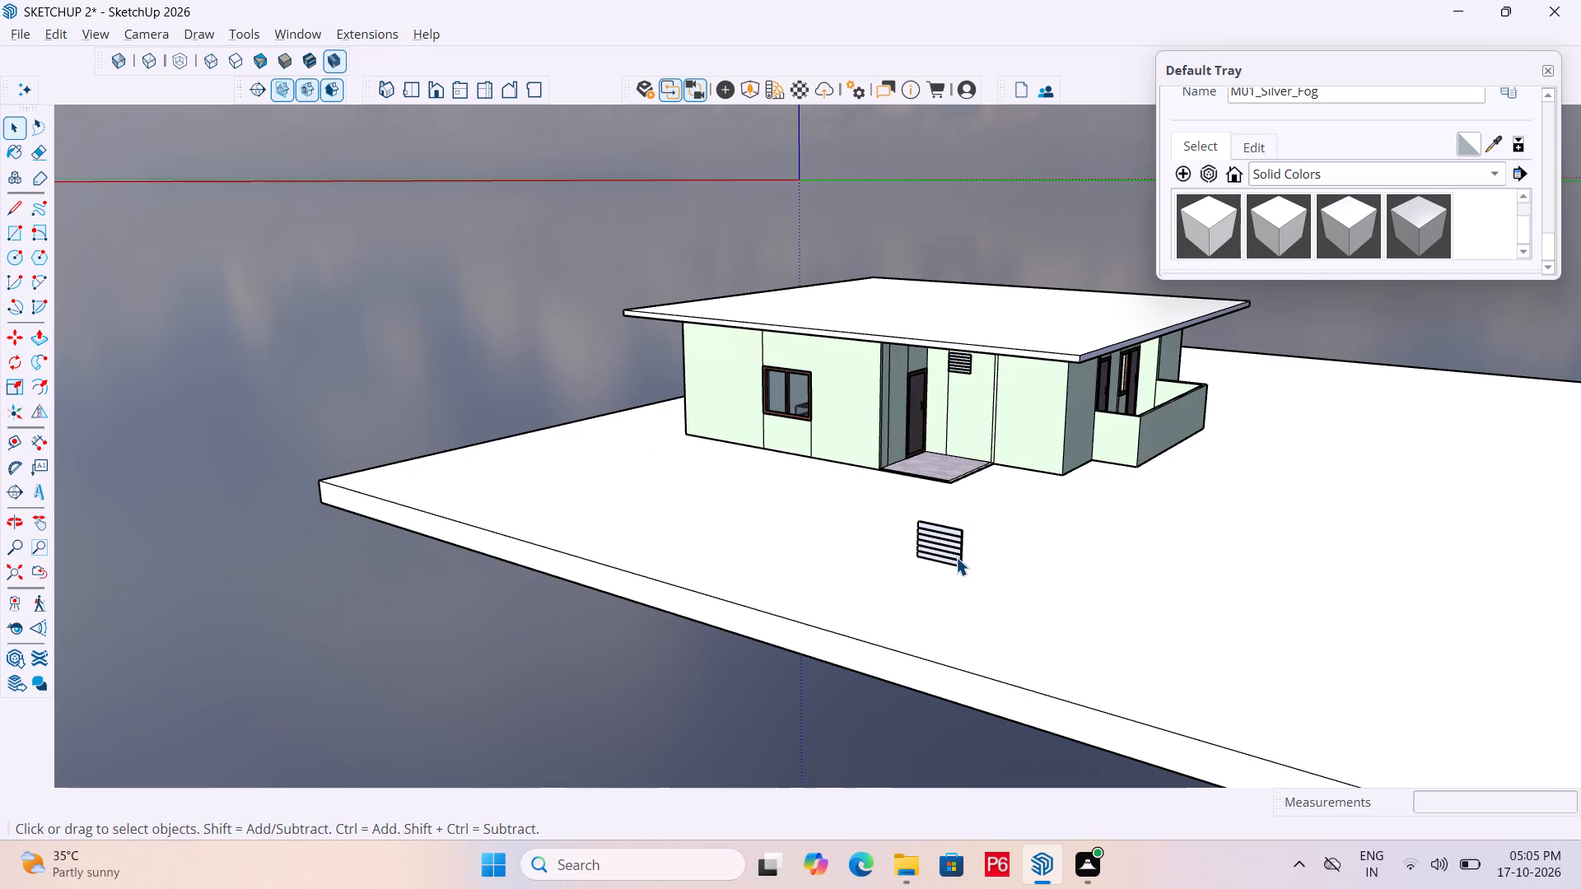
# Move the original slatted panel about 86' 9" to the ground behind the house, near the low-walled recess with two small openings.
pyautogui.click(956, 557)
pyautogui.press('m')
pyautogui.click(949, 551)
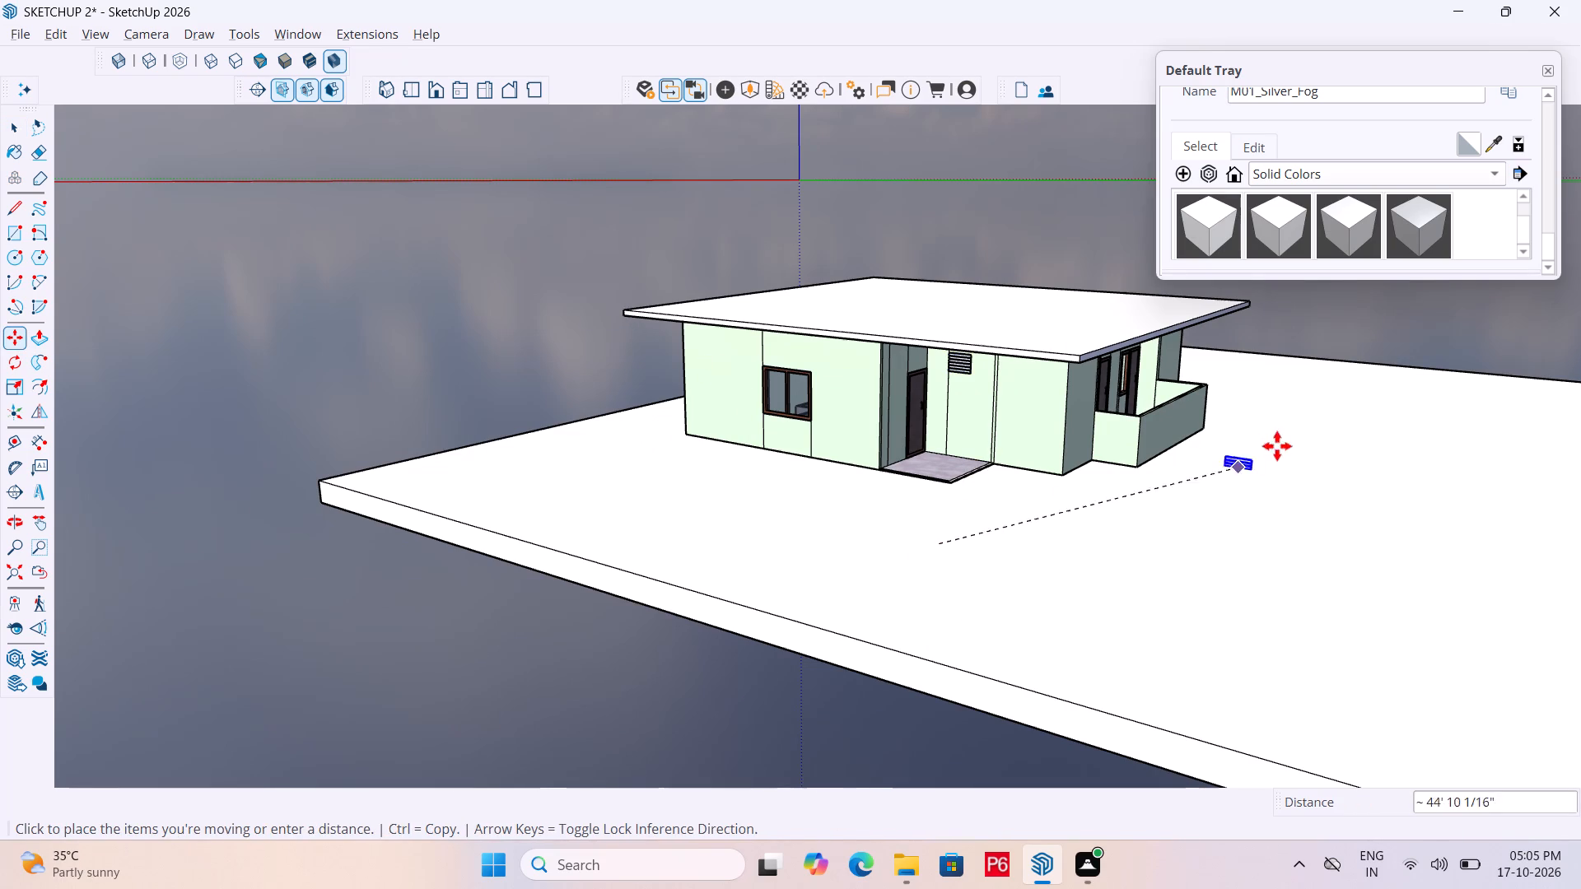
pyautogui.moveTo(1263, 444); pyautogui.dragTo(669, 452, button='middle')
pyautogui.moveTo(1181, 438); pyautogui.dragTo(950, 449, button='middle')
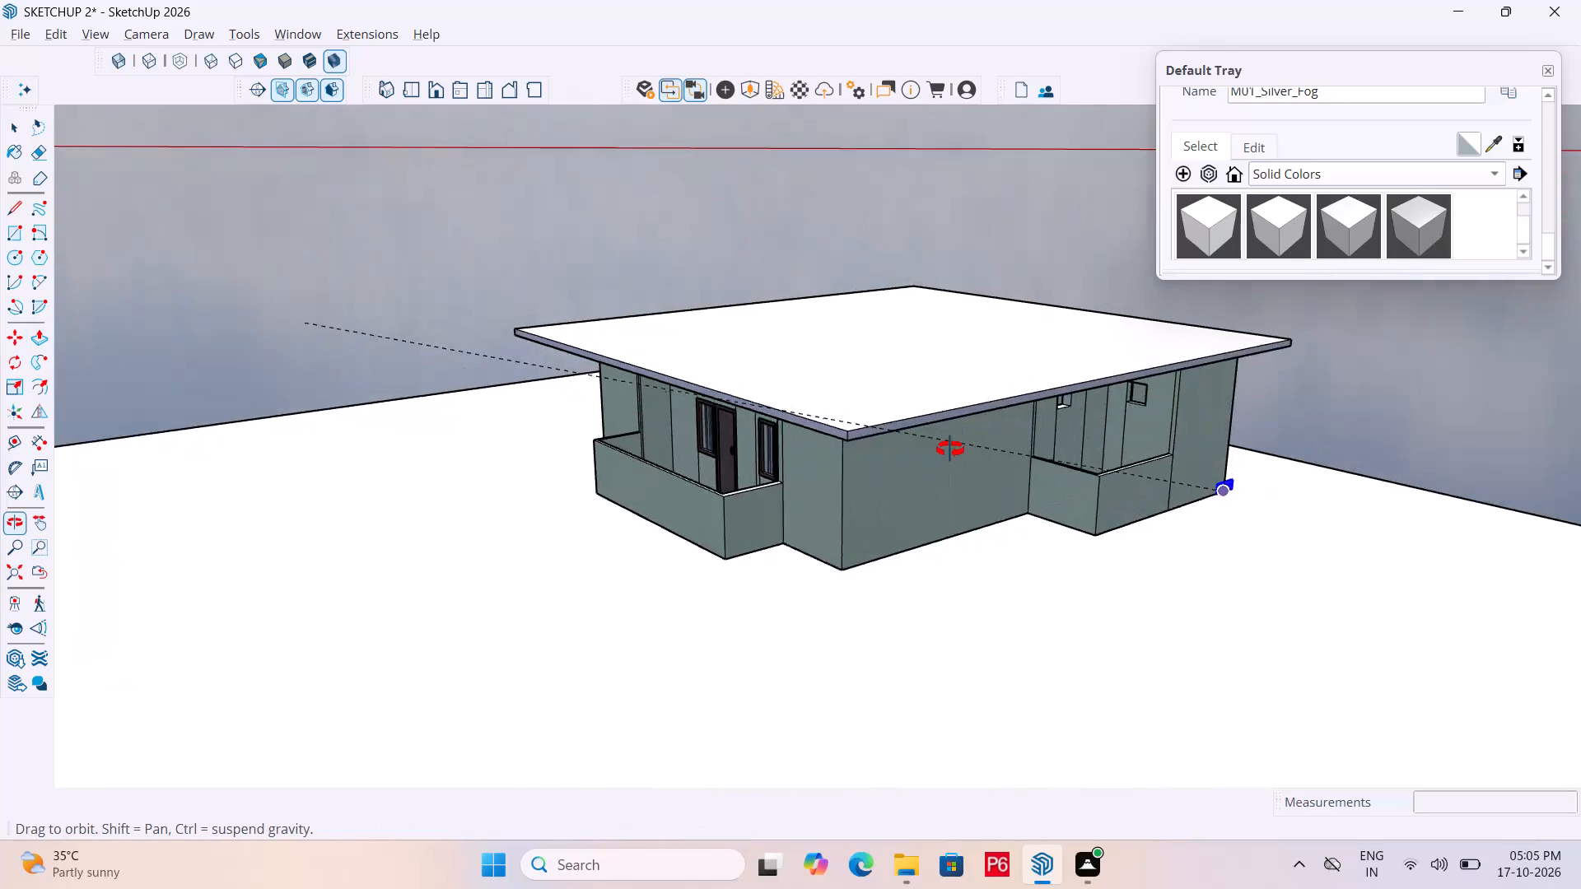
pyautogui.moveTo(950, 449); pyautogui.dragTo(905, 449, button='middle')
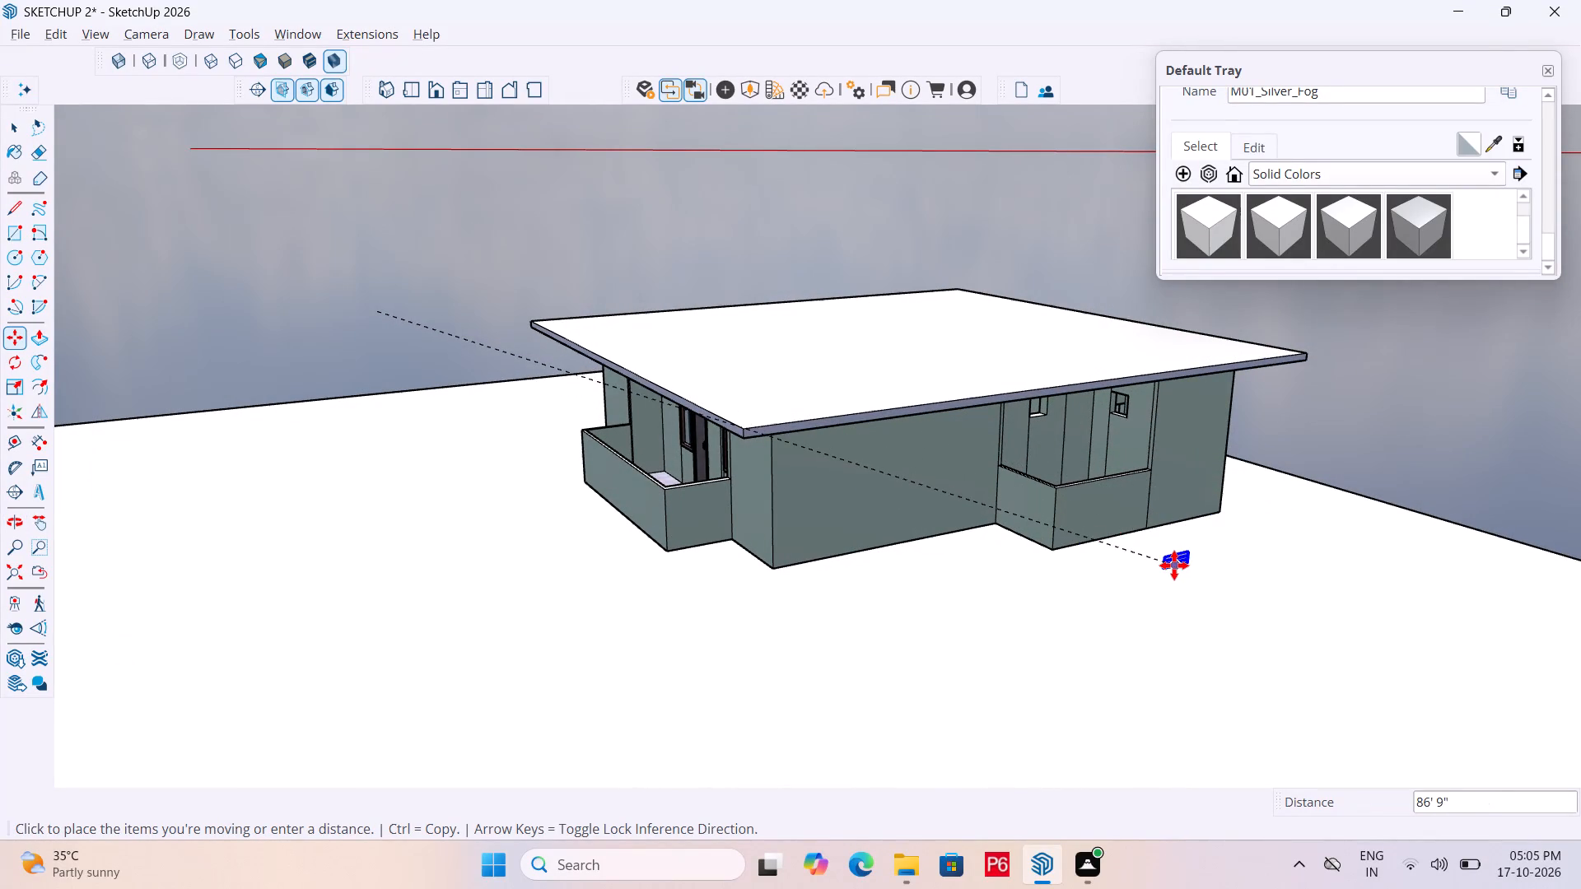
pyautogui.click(1174, 566)
# Move the slatted panel about 6' 5" onto the outer face of the recess's low wall.
pyautogui.press('space')
pyautogui.moveTo(1243, 547); pyautogui.dragTo(1141, 487, button='middle')
pyautogui.scroll(7, 1086, 539)
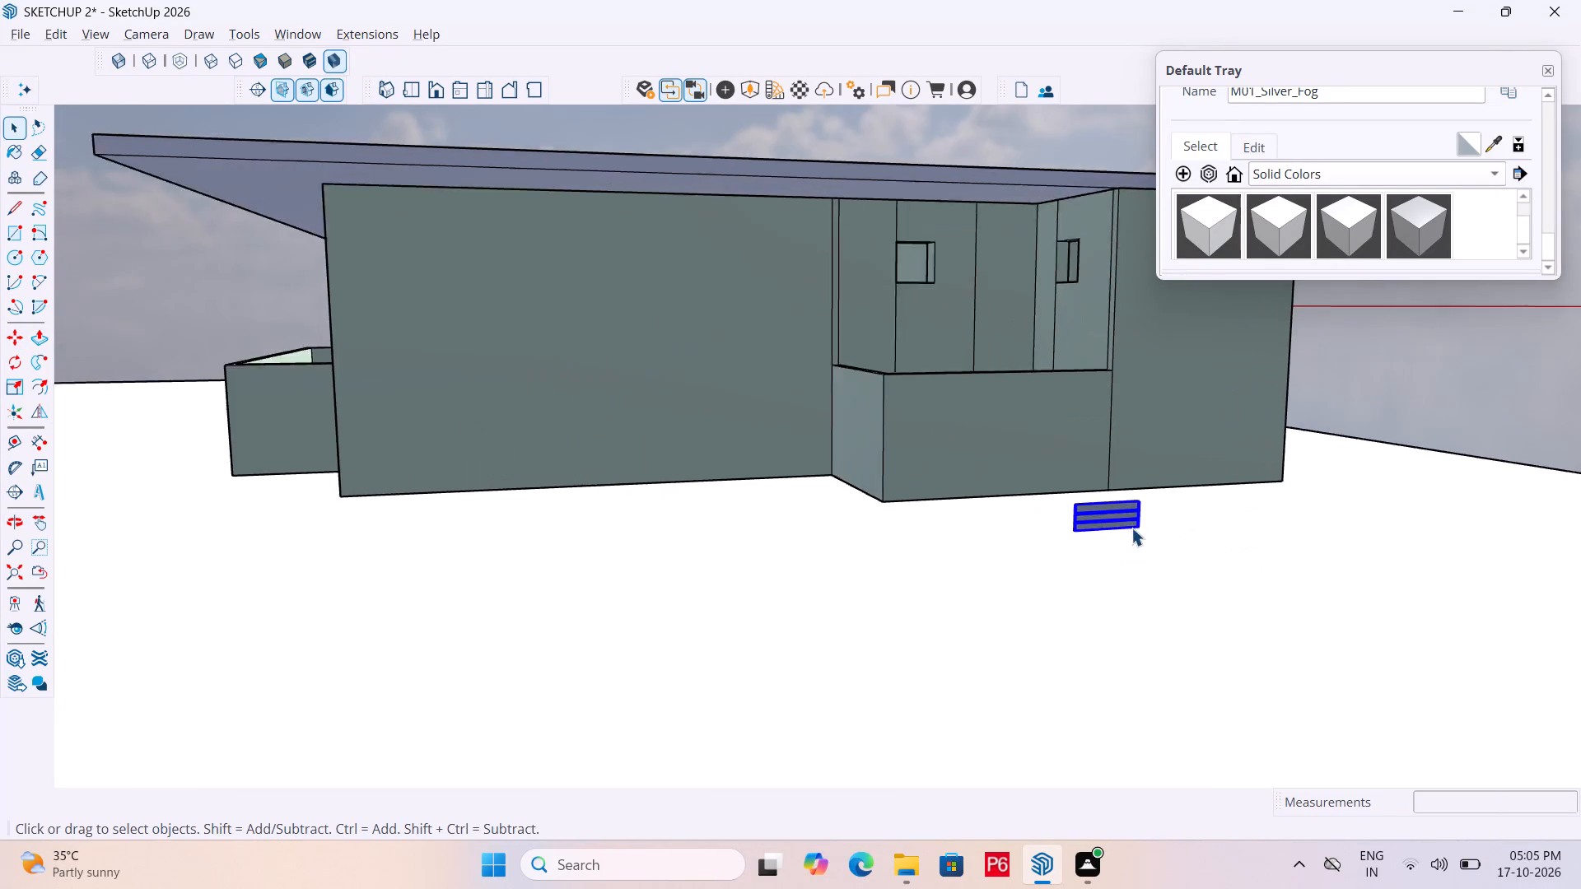
pyautogui.scroll(9, 1131, 528)
pyautogui.moveTo(1066, 533); pyautogui.dragTo(1132, 585, button='middle')
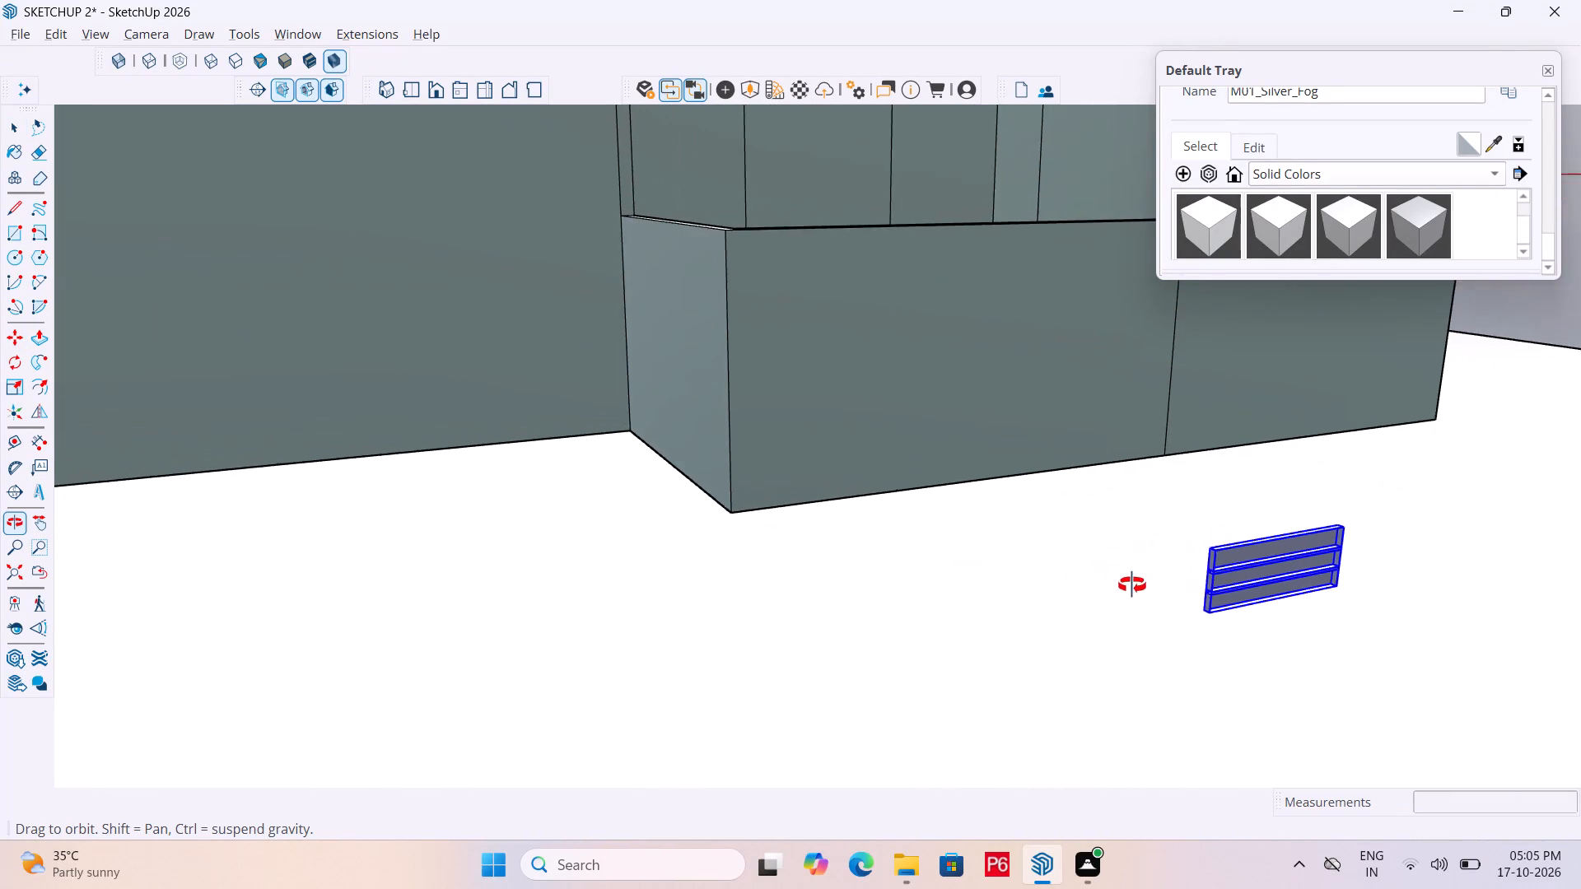
pyautogui.moveTo(1132, 585); pyautogui.dragTo(1145, 590, button='middle')
pyautogui.click(1240, 587)
pyautogui.press('m')
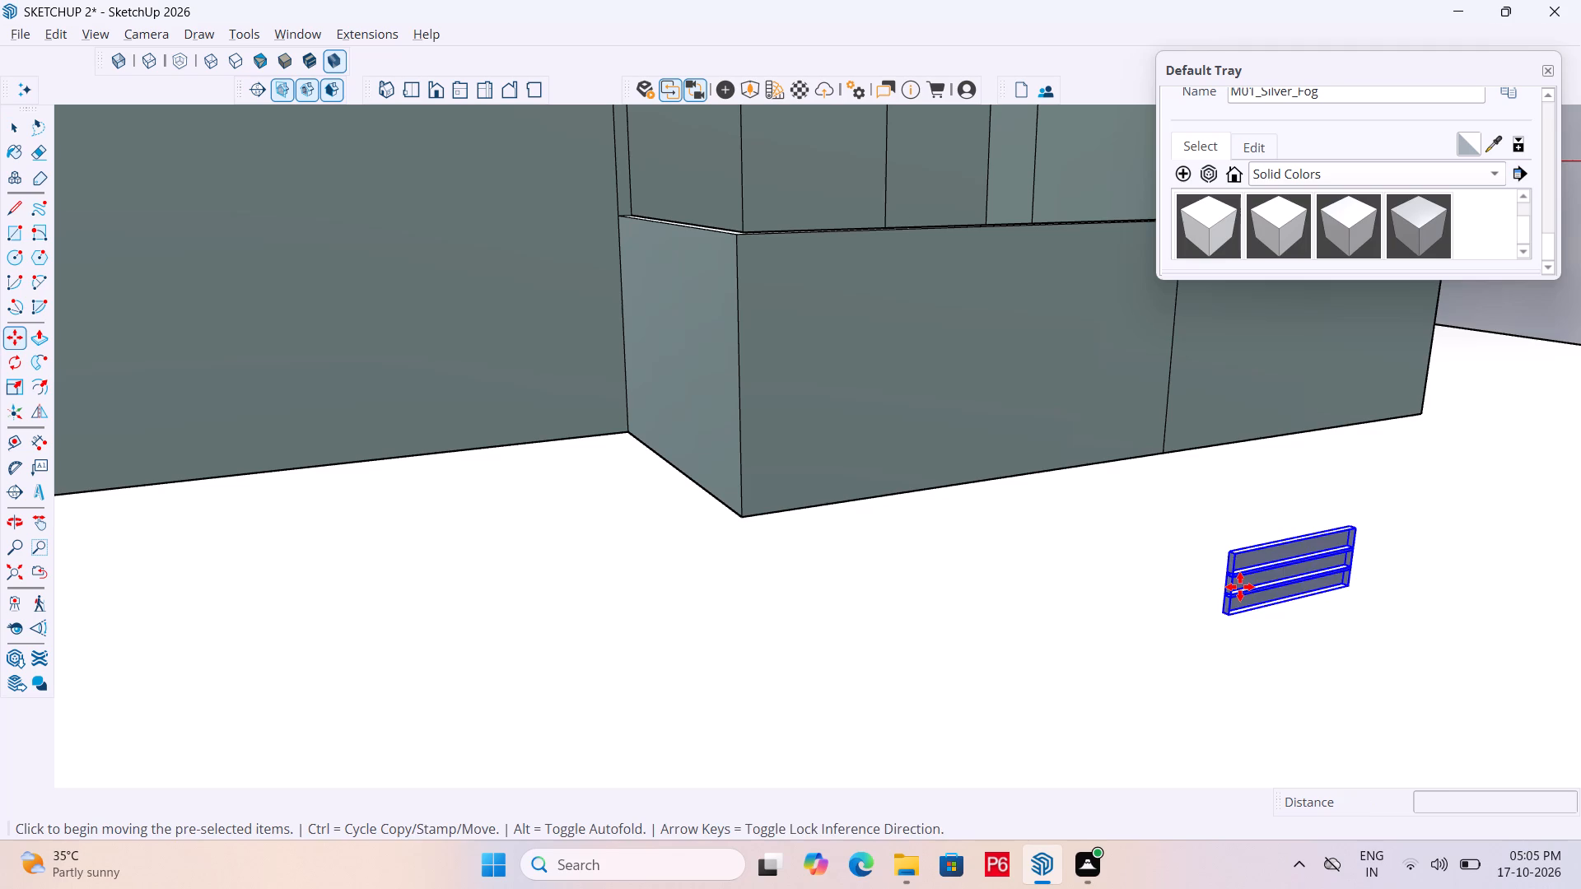
pyautogui.click(1240, 587)
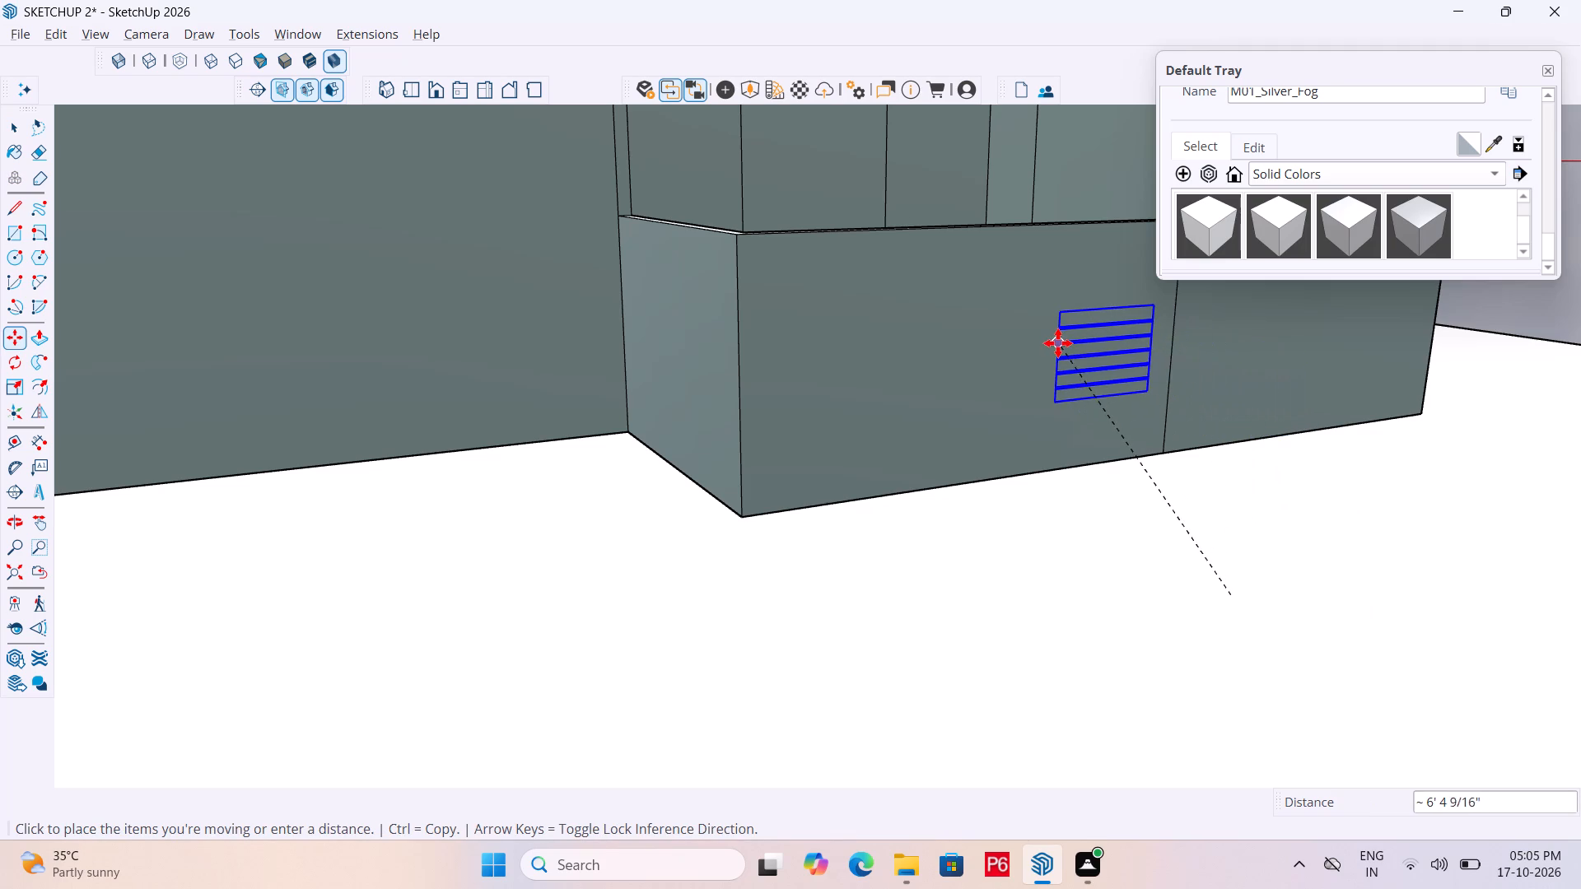
pyautogui.click(1058, 343)
# Move the slatted panel by its bottom corner to the near edge of the first small high opening in the recess.
pyautogui.click(1066, 386)
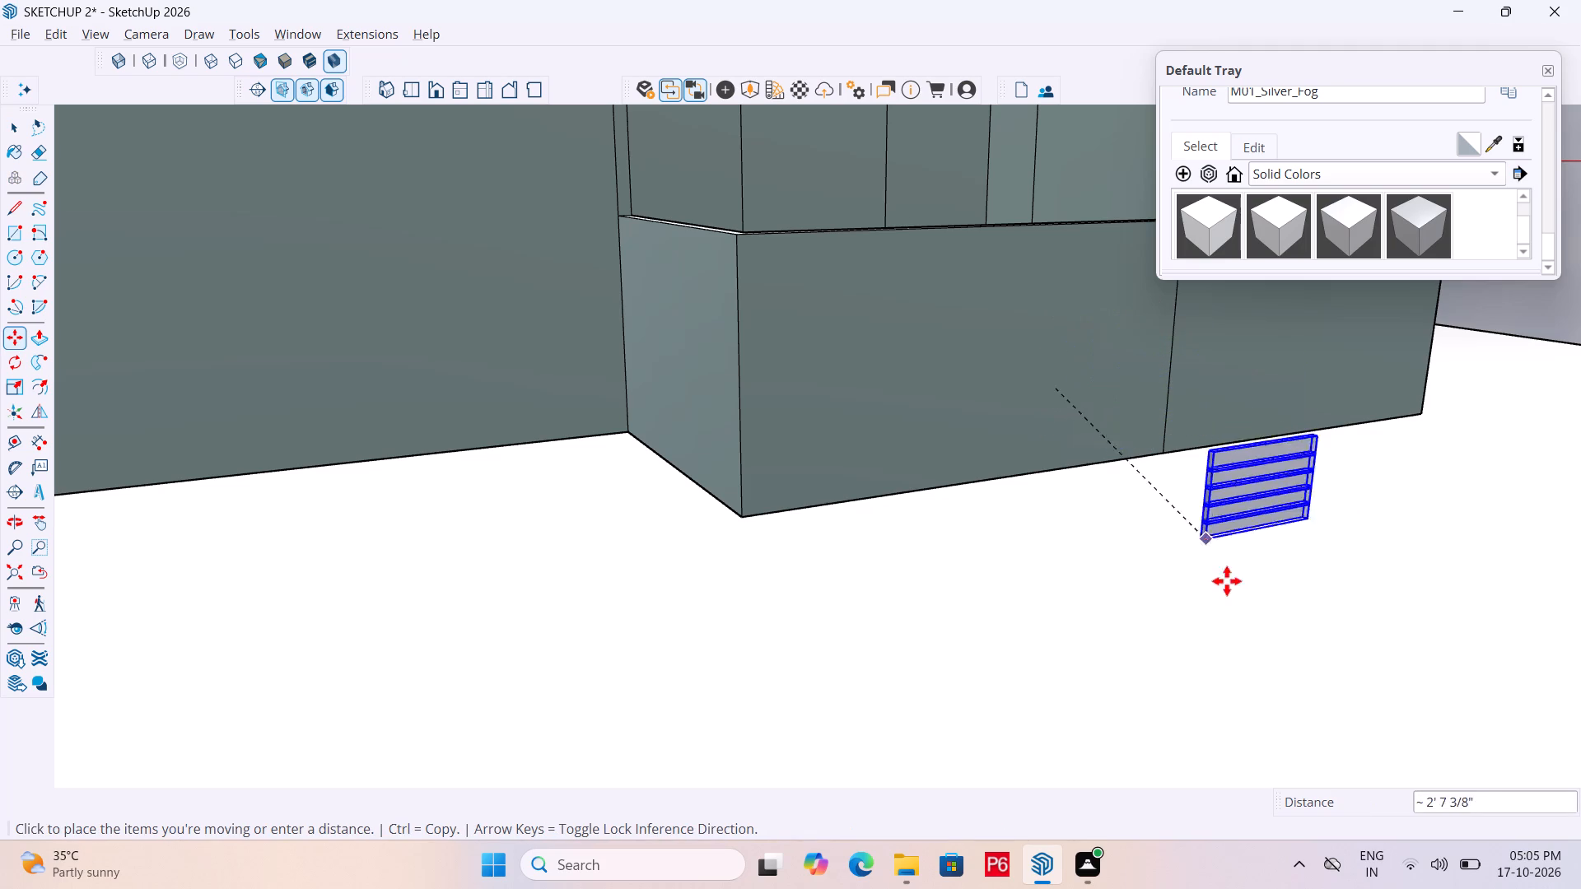
pyautogui.scroll(-5, 972, 521)
pyautogui.scroll(-5, 865, 438)
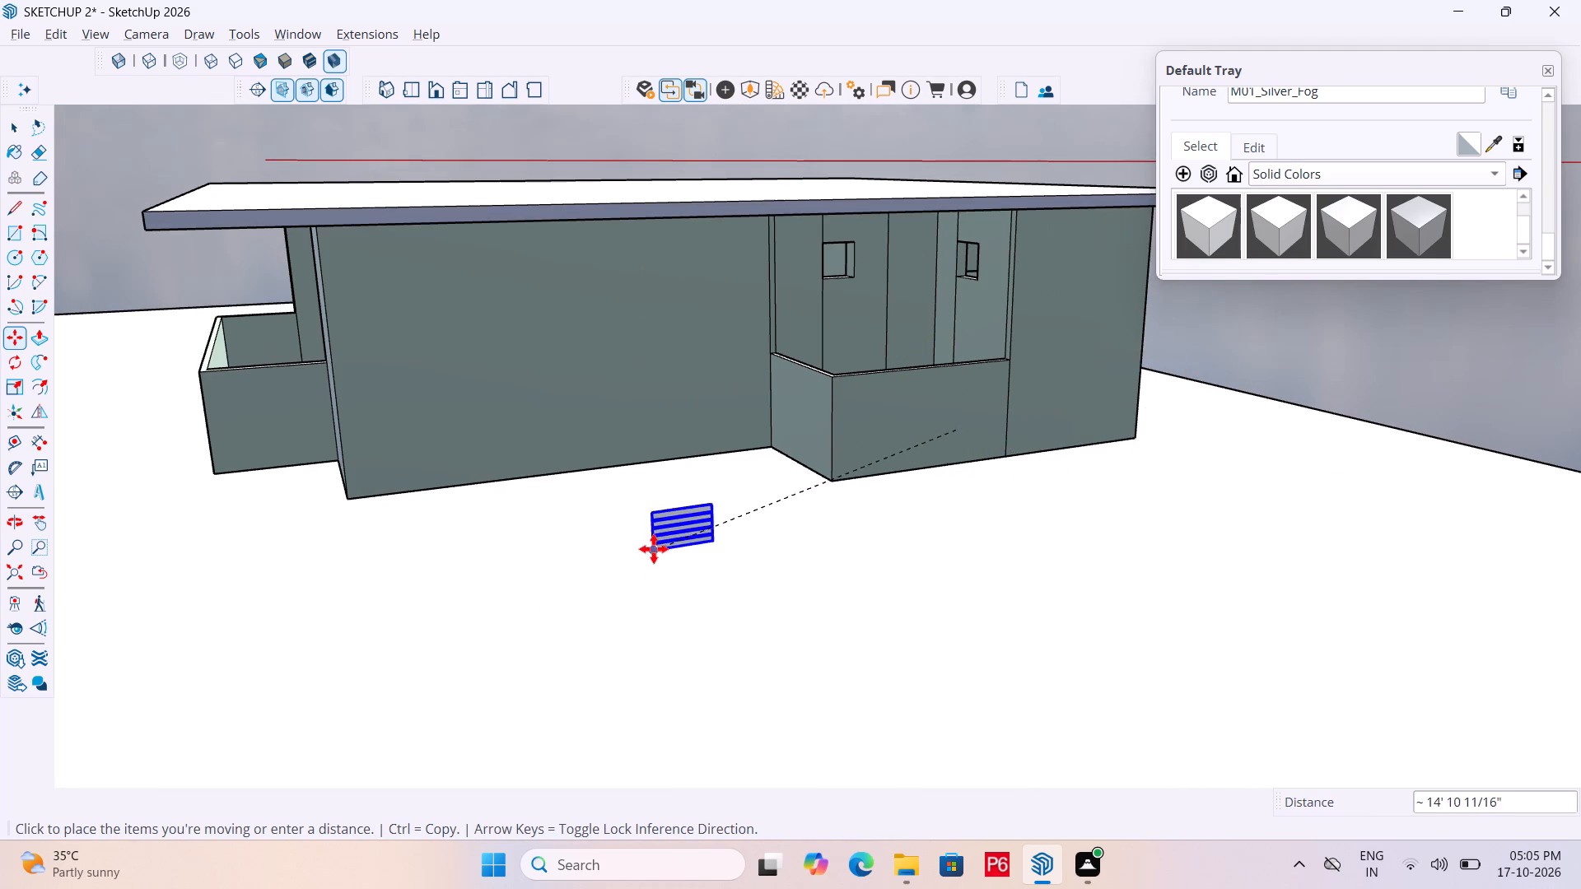
pyautogui.scroll(13, 857, 290)
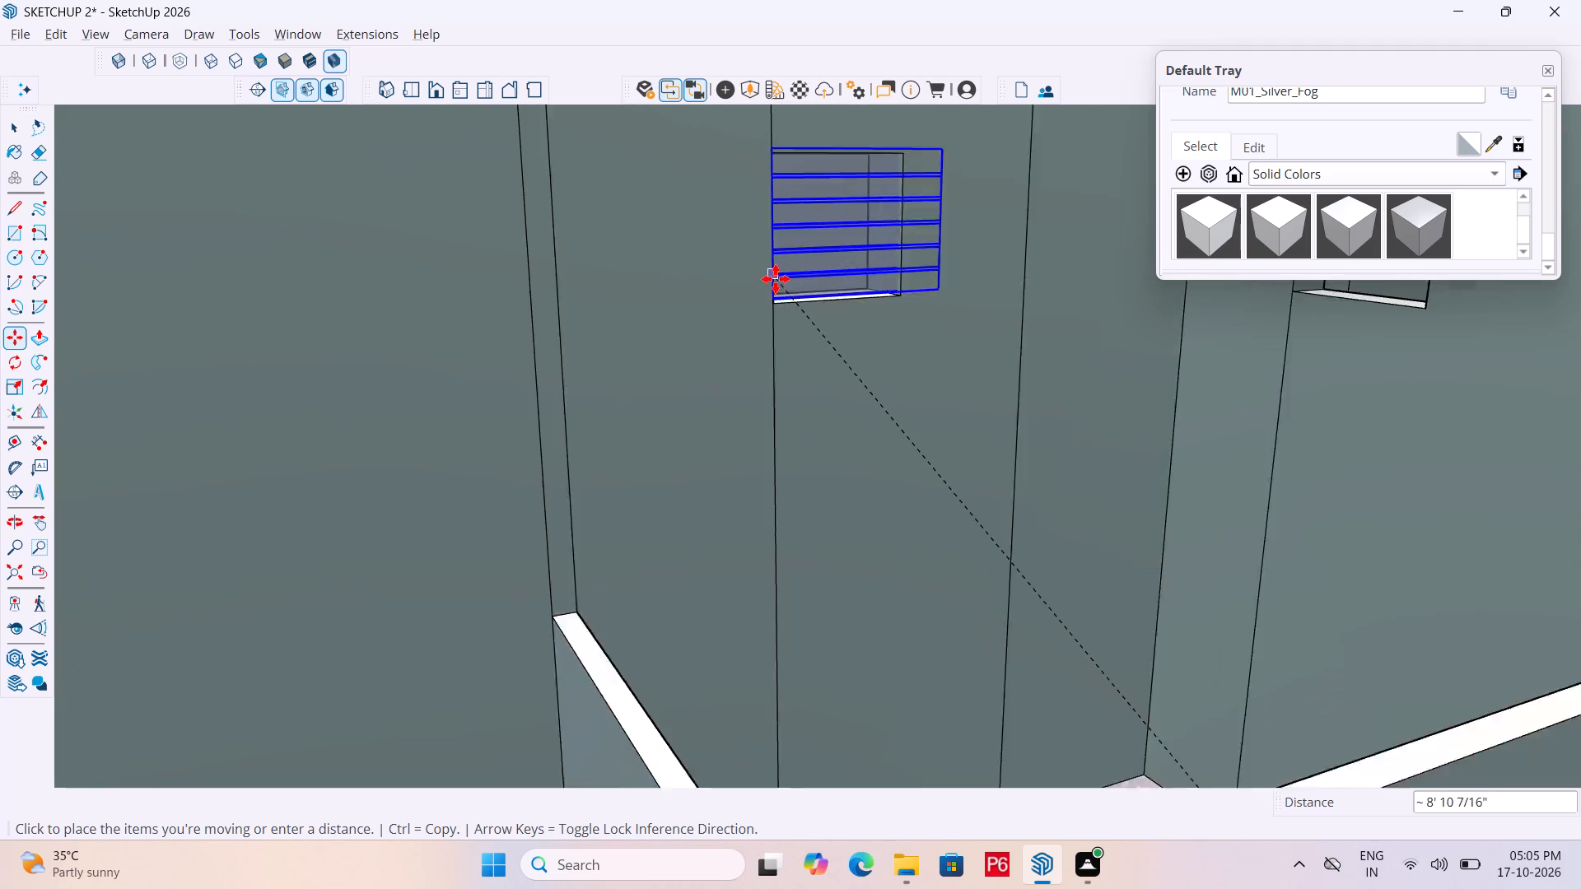
pyautogui.scroll(1, 776, 279)
pyautogui.click(773, 294)
pyautogui.scroll(5, 907, 369)
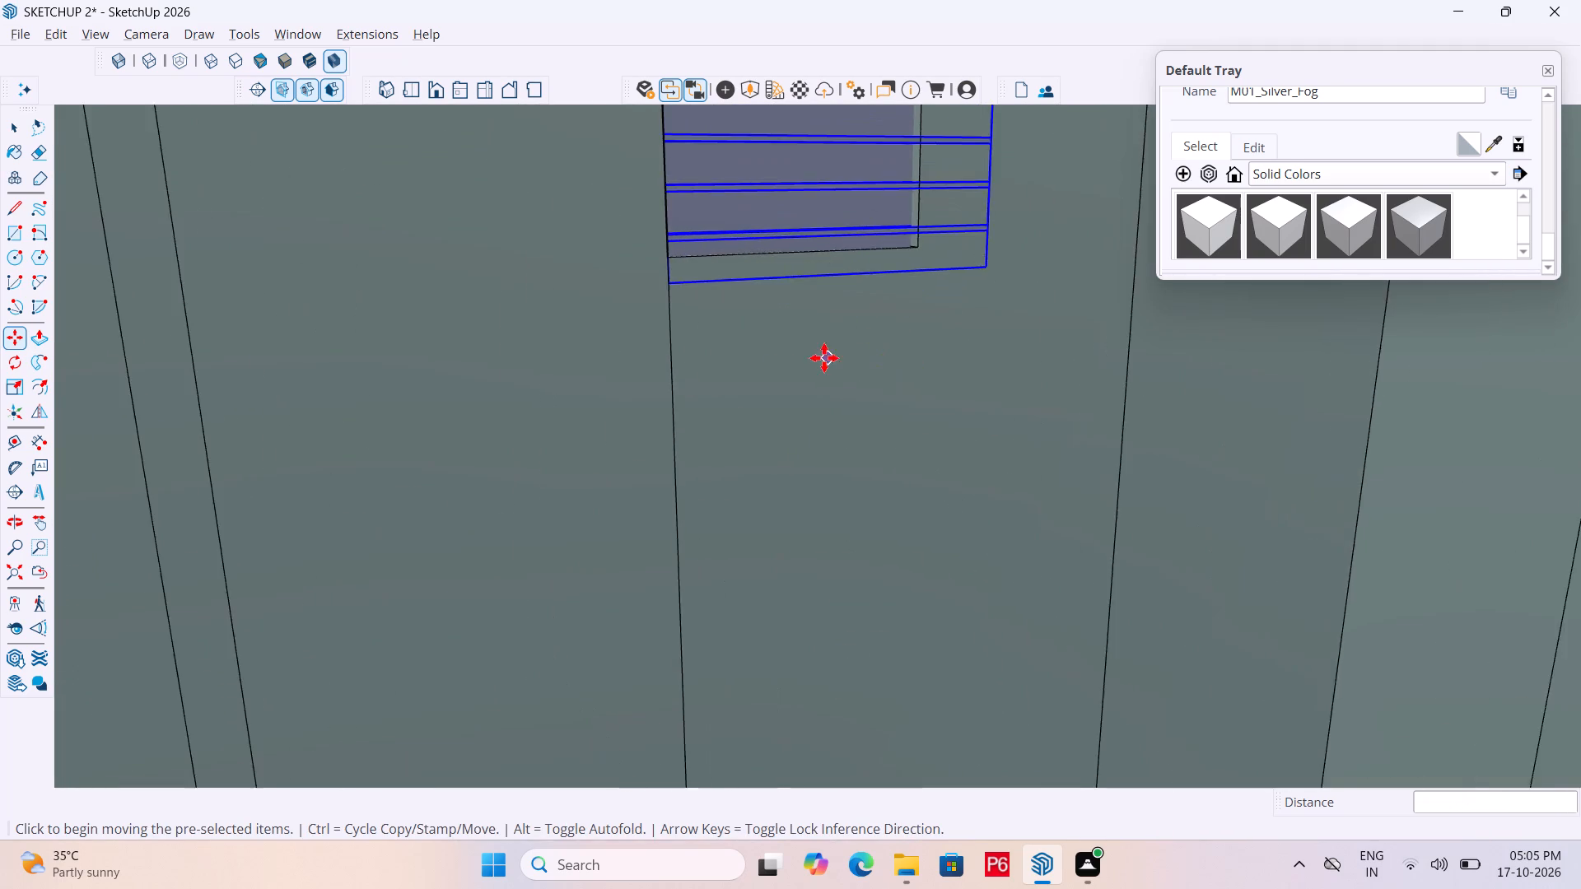
# Rotate the slatted panel half a turn horizontally about its bottom corner, bringing it out of the wall with its slats facing outward.
pyautogui.moveTo(818, 358); pyautogui.dragTo(805, 458, button='middle')
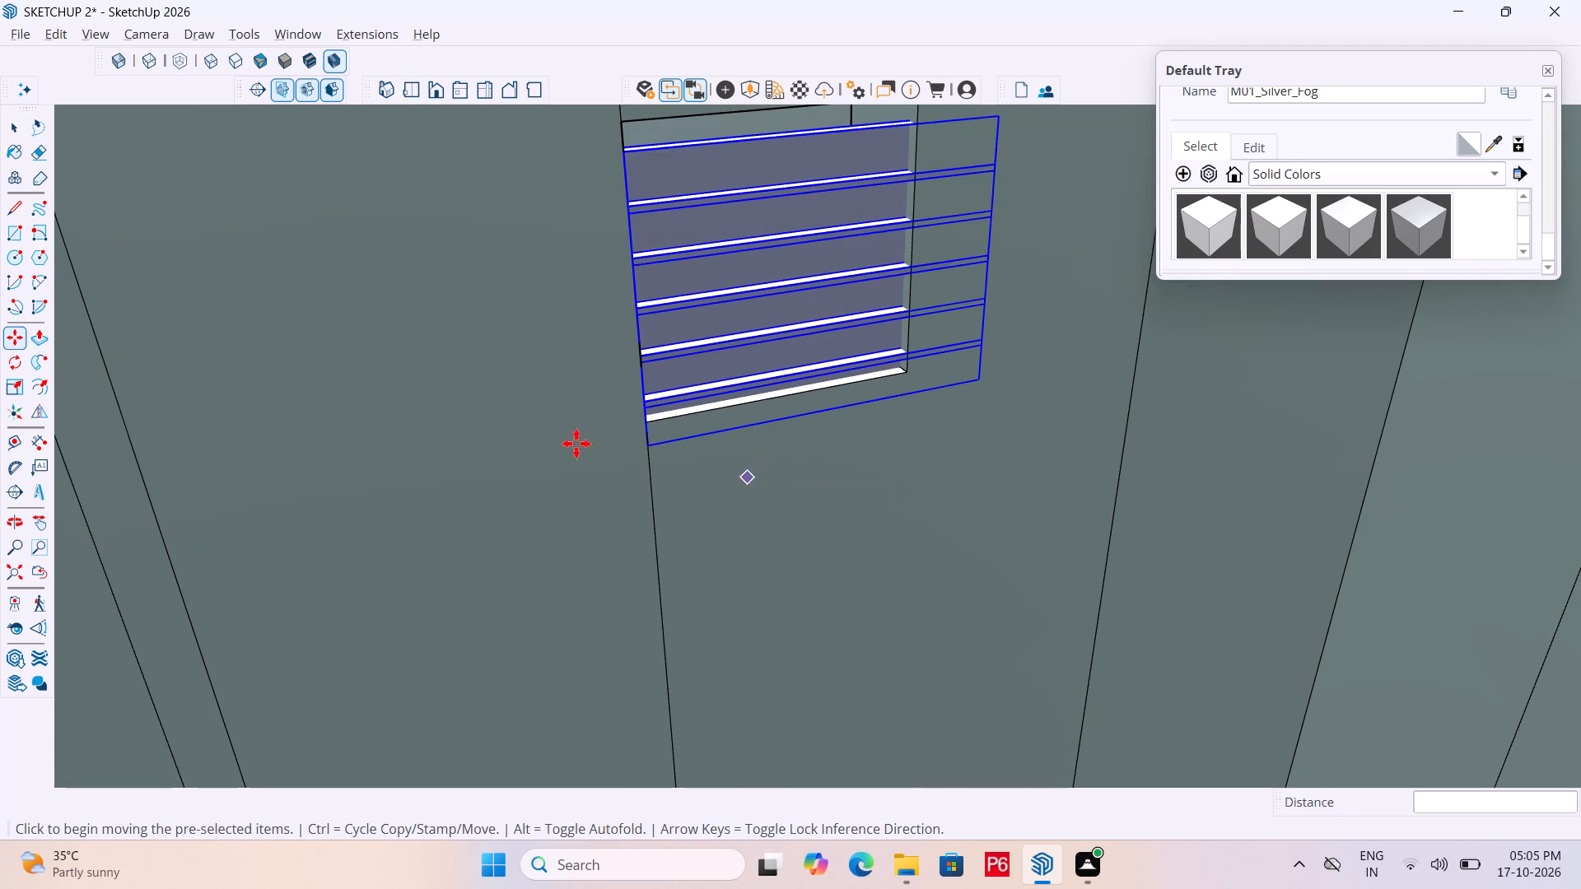
pyautogui.click(20, 358)
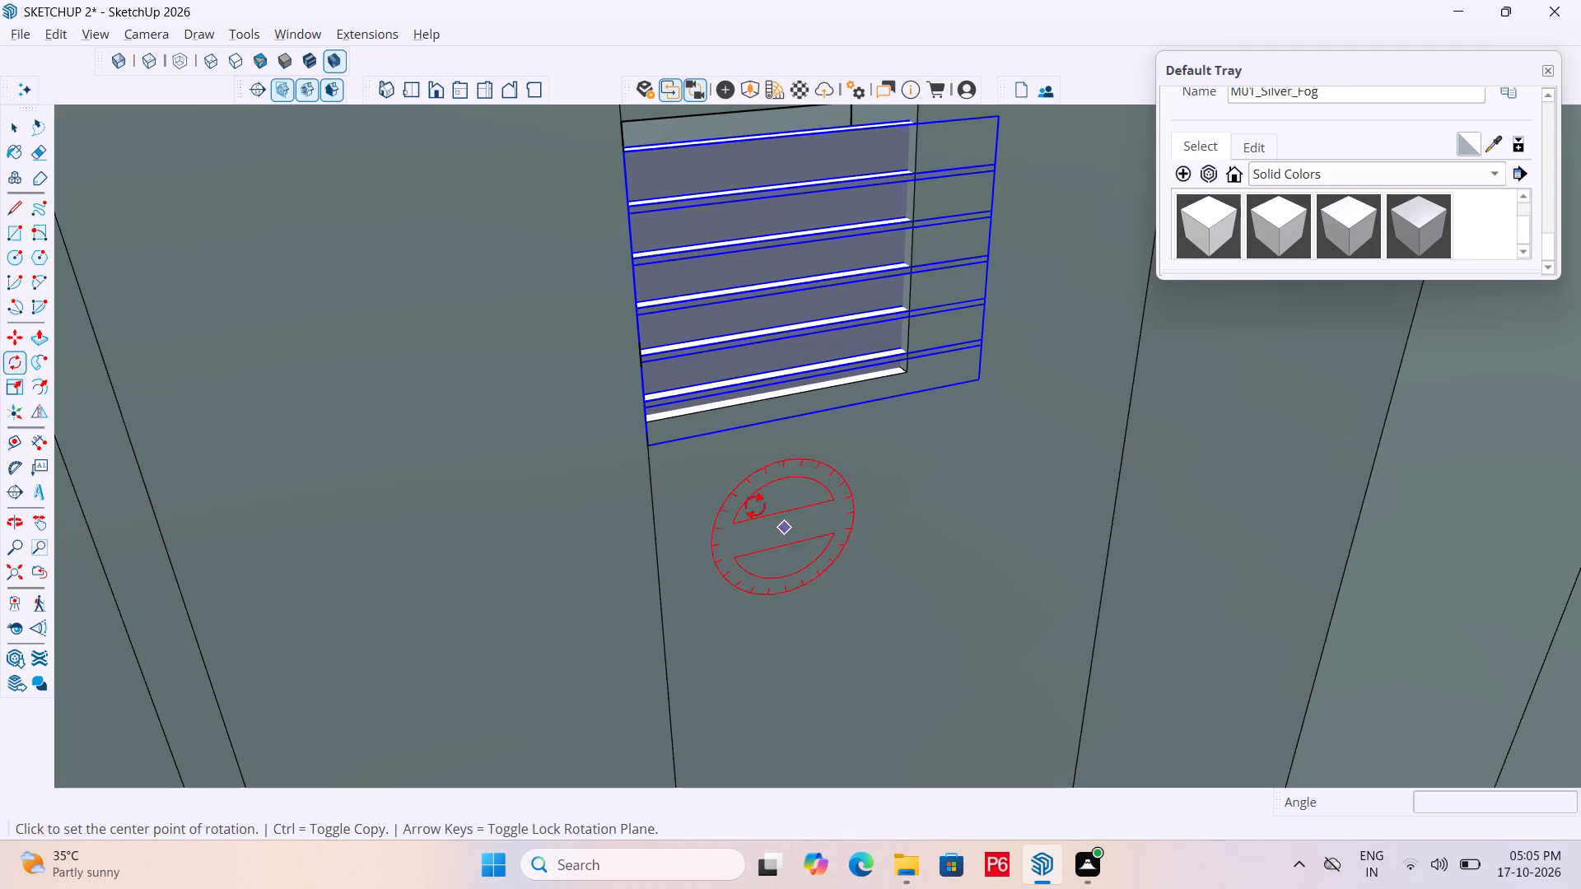
pyautogui.click(654, 450)
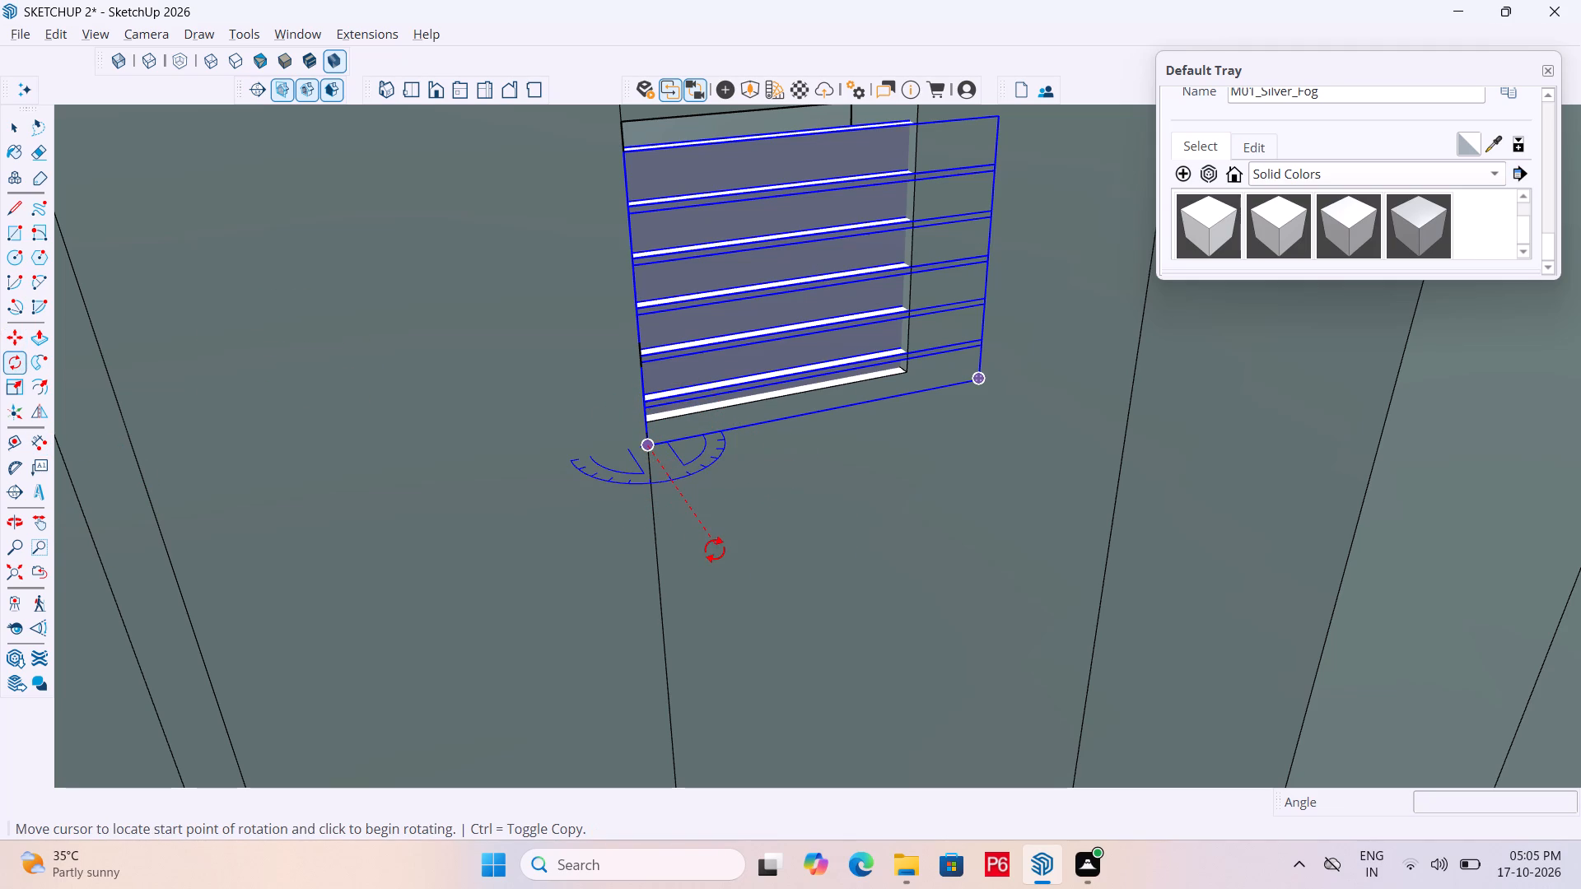
pyautogui.moveTo(715, 549); pyautogui.dragTo(722, 546)
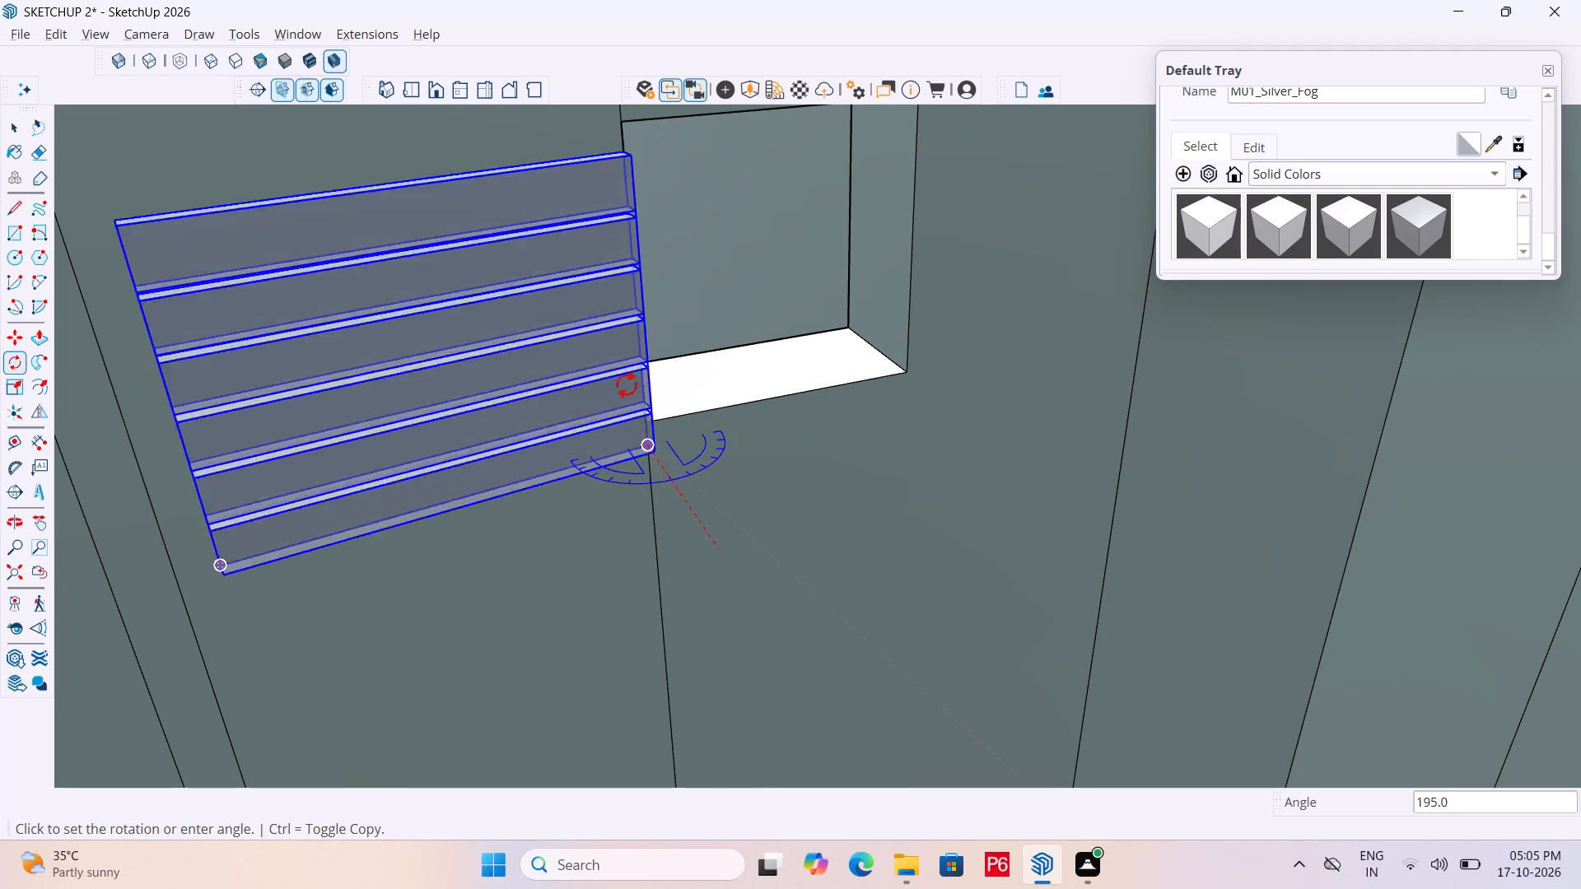
pyautogui.moveTo(657, 349); pyautogui.dragTo(450, 357, button='middle')
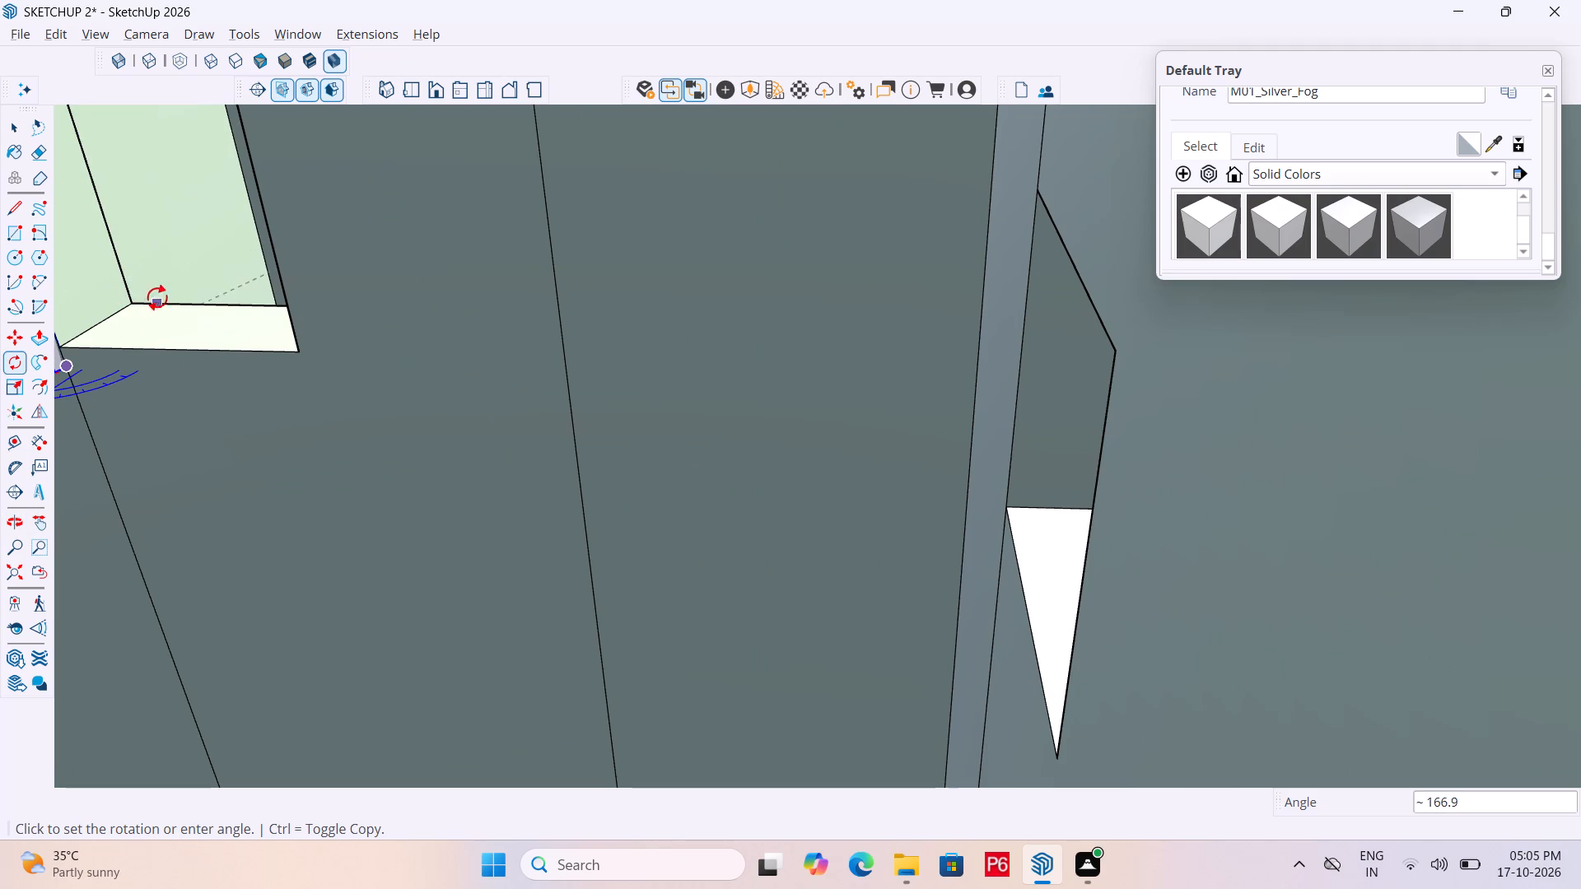
pyautogui.click(205, 235)
# Move the rotated panel by its bottom corner to the opening's far bottom corner, covering the first small opening.
pyautogui.scroll(-4, 504, 451)
pyautogui.scroll(-1, 799, 487)
pyautogui.moveTo(803, 488); pyautogui.dragTo(804, 488, button='middle')
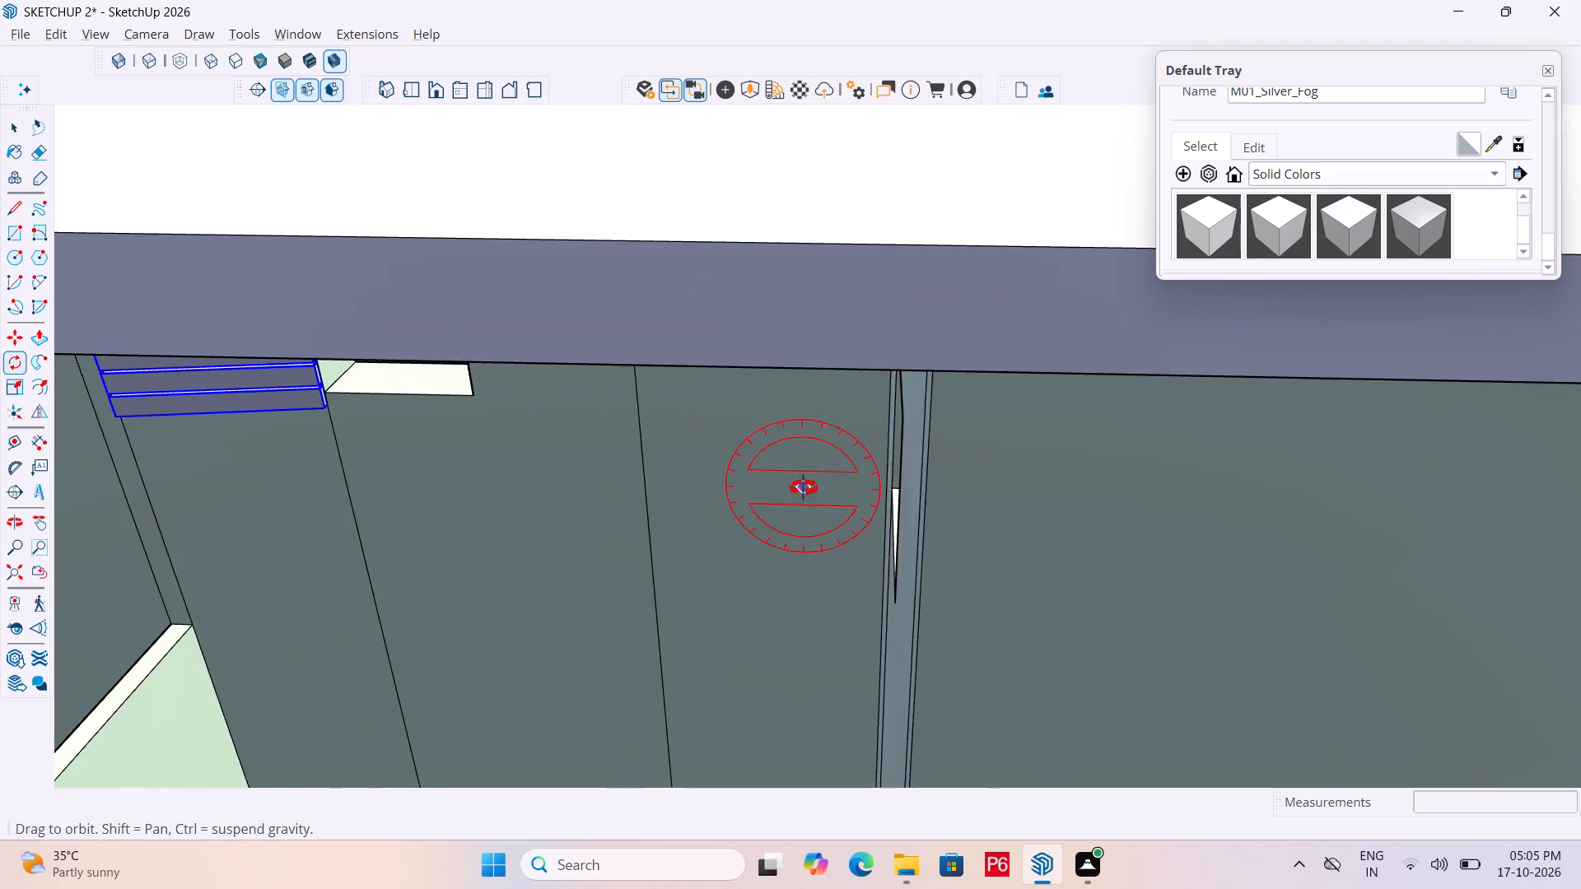
pyautogui.moveTo(804, 488); pyautogui.dragTo(1039, 427, button='middle')
pyautogui.press('space')
pyautogui.click(619, 357)
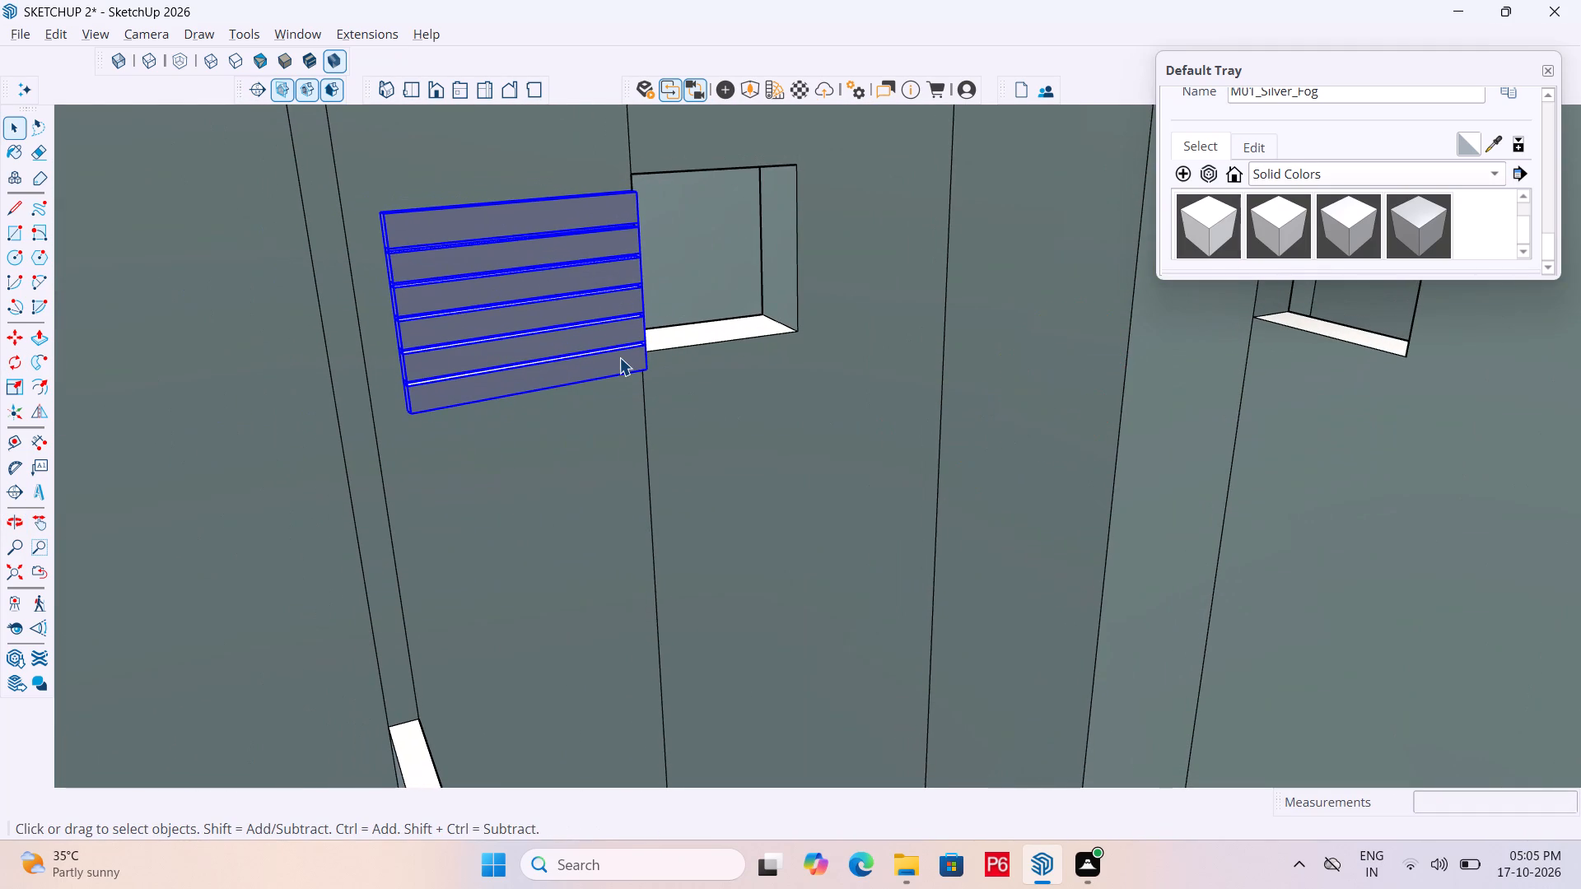
pyautogui.press('m')
pyautogui.scroll(5, 669, 399)
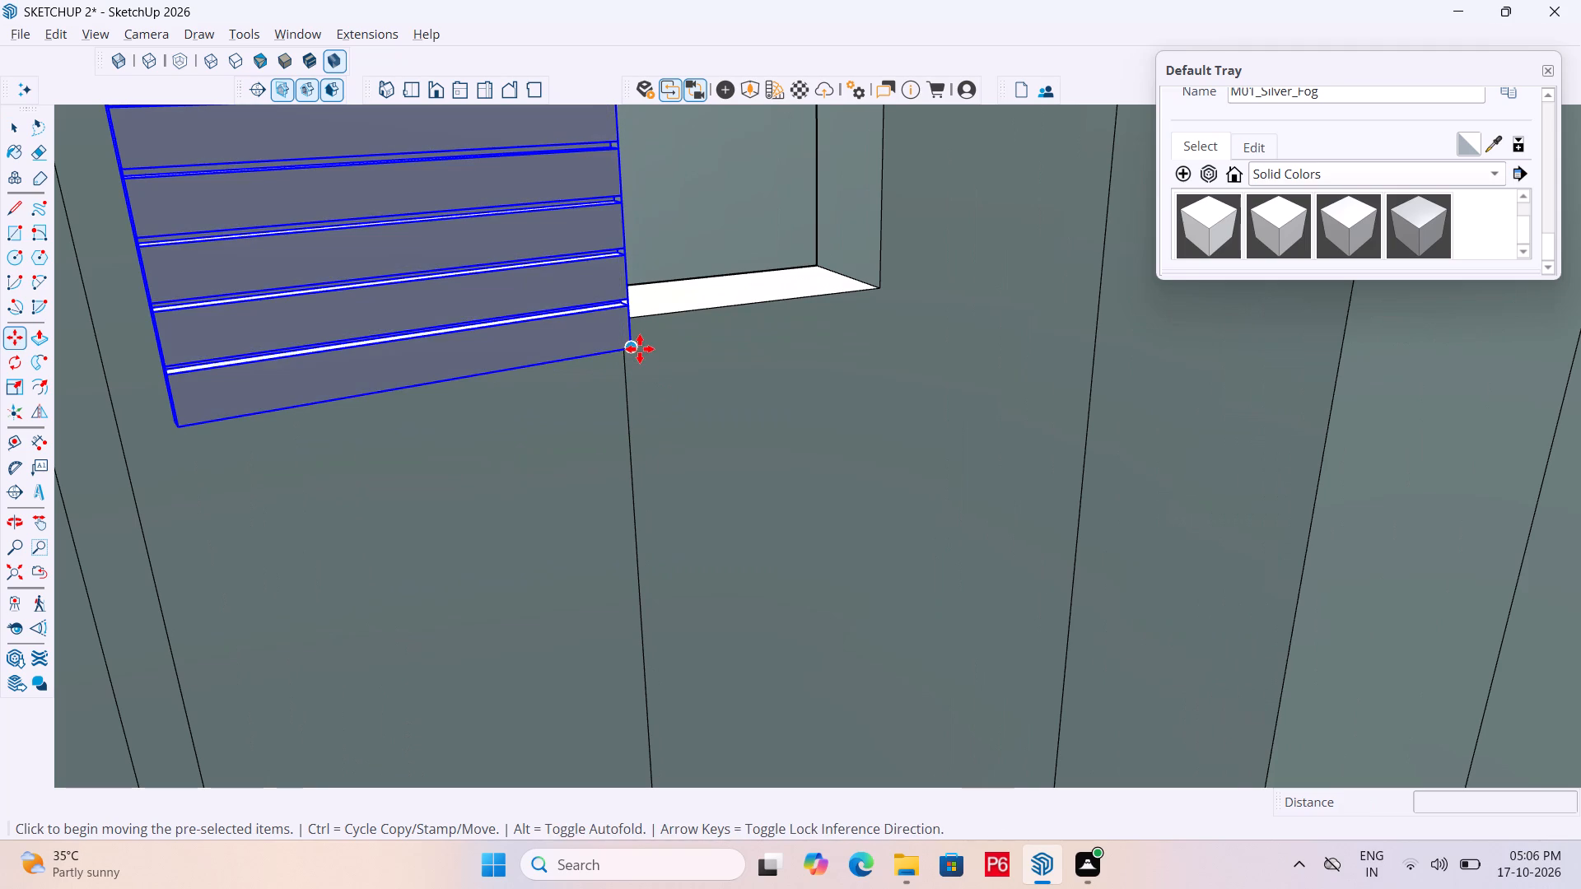
pyautogui.click(640, 349)
pyautogui.doubleClick(882, 287)
# Copy the fitted slatted panel 2' away toward the second small opening, placing the duplicate lower in front of the recess wall.
pyautogui.scroll(-2, 483, 388)
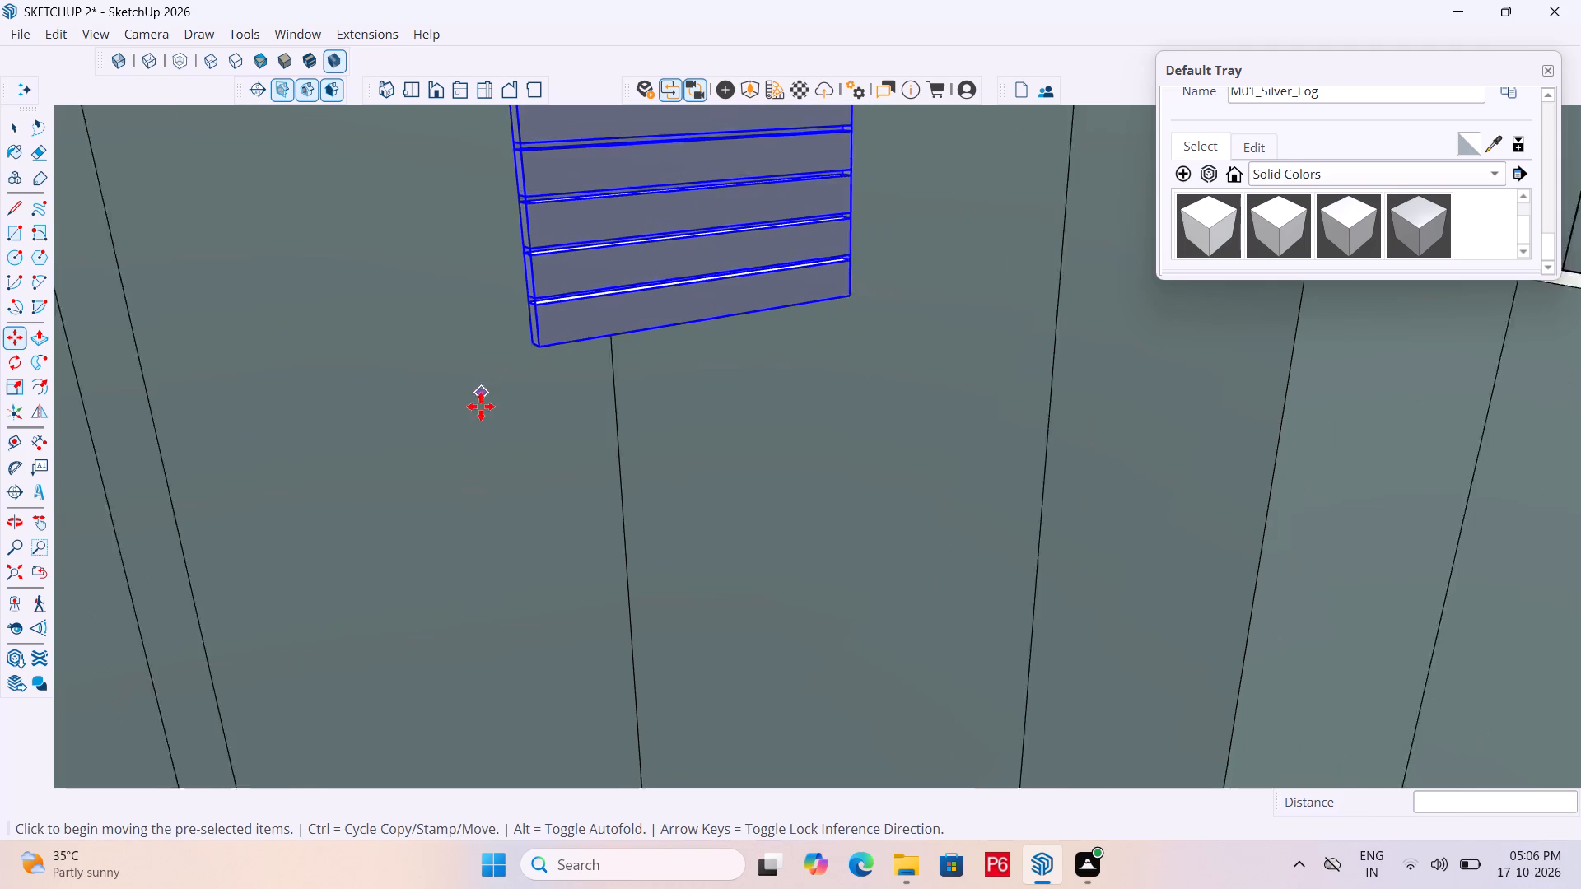
pyautogui.scroll(-4, 481, 407)
pyautogui.scroll(-5, 575, 421)
pyautogui.moveTo(576, 422); pyautogui.dragTo(625, 417, button='middle')
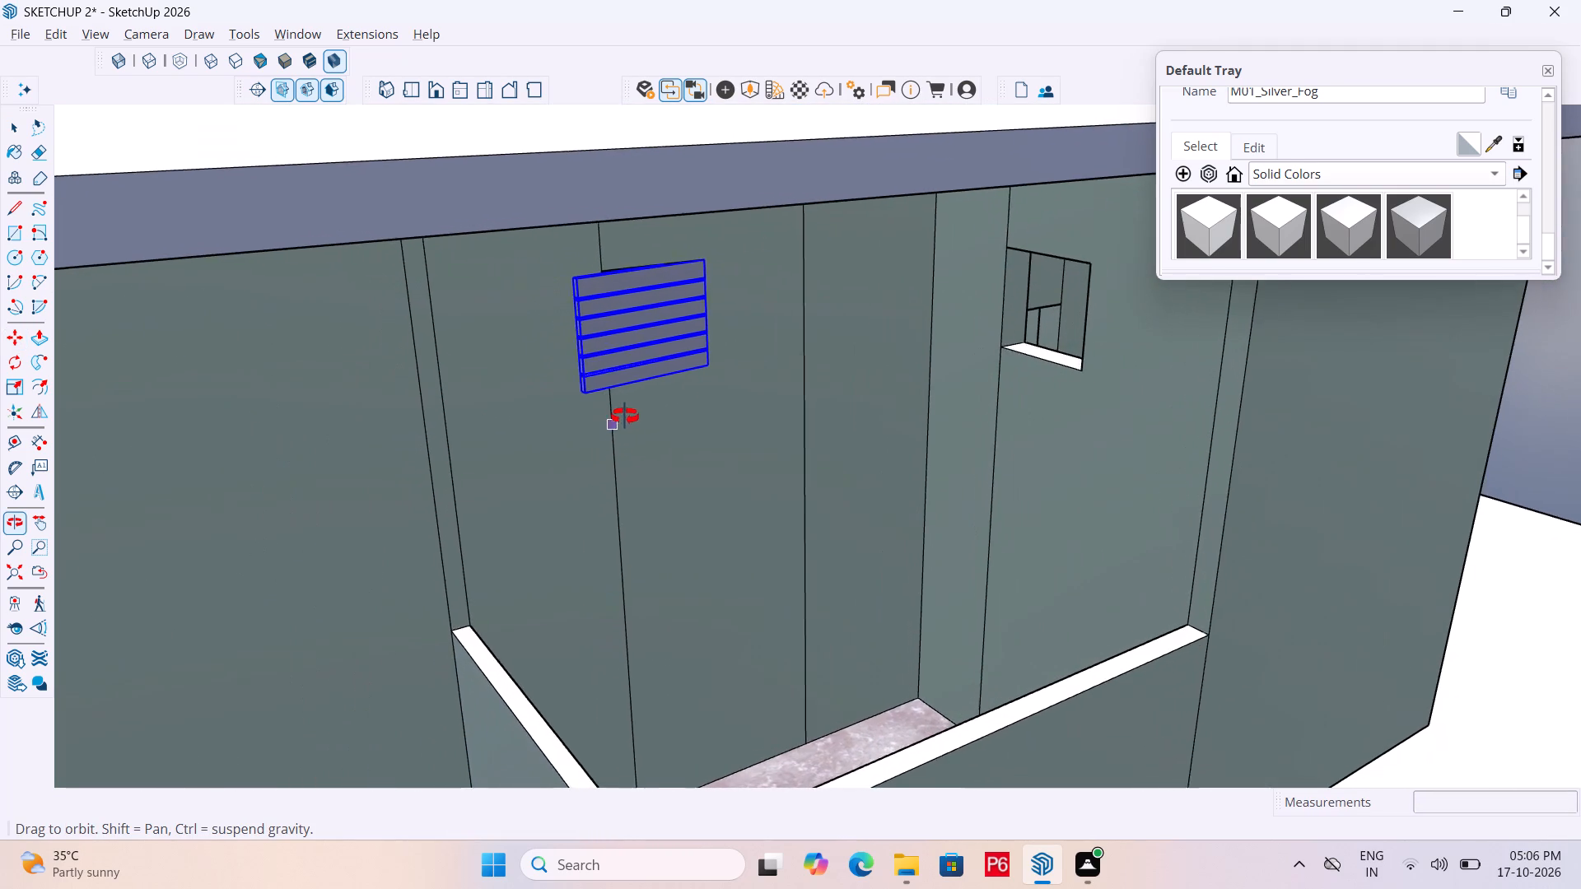
pyautogui.moveTo(625, 417); pyautogui.dragTo(646, 414, button='middle')
pyautogui.moveTo(767, 411); pyautogui.dragTo(781, 411, button='middle')
pyautogui.moveTo(739, 406); pyautogui.dragTo(625, 372, button='middle')
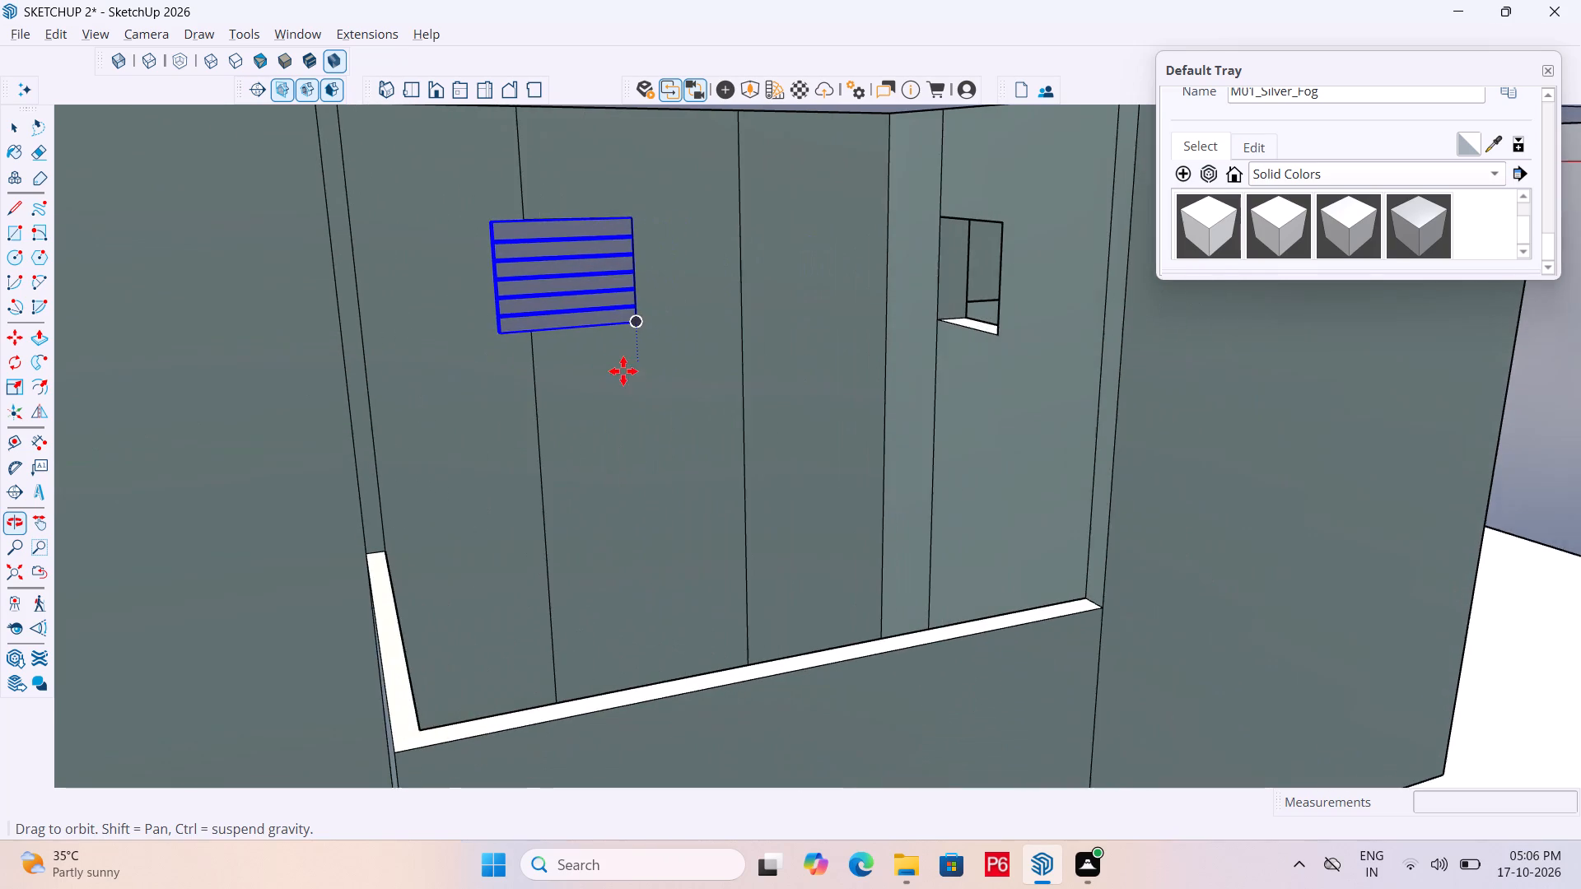
pyautogui.scroll(8, 613, 367)
pyautogui.click(653, 300)
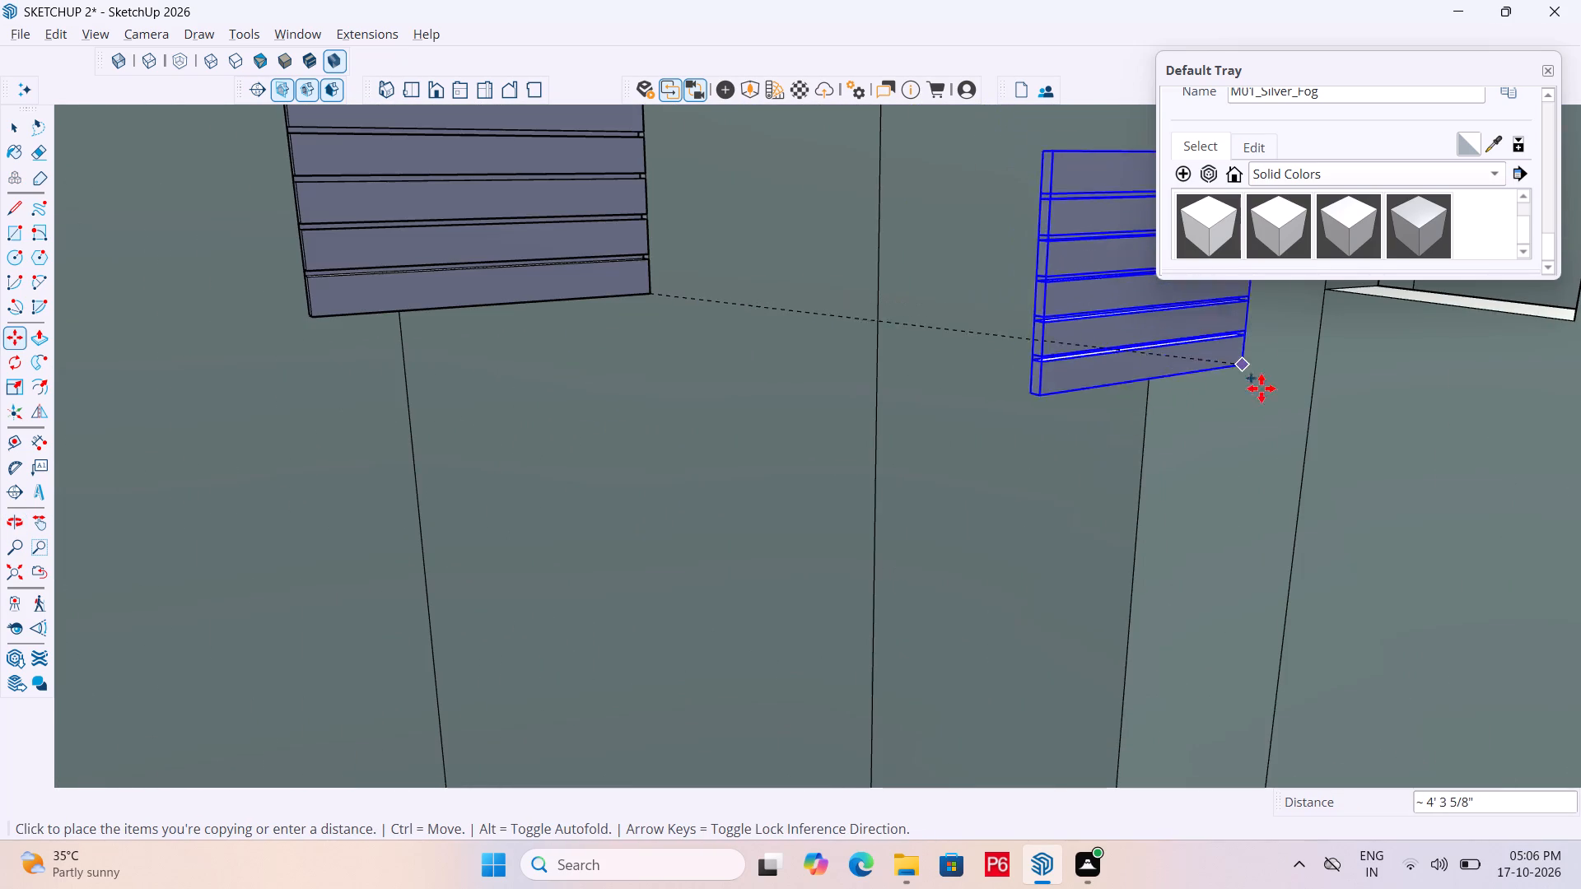
pyautogui.scroll(-7, 1216, 443)
pyautogui.doubleClick(971, 437)
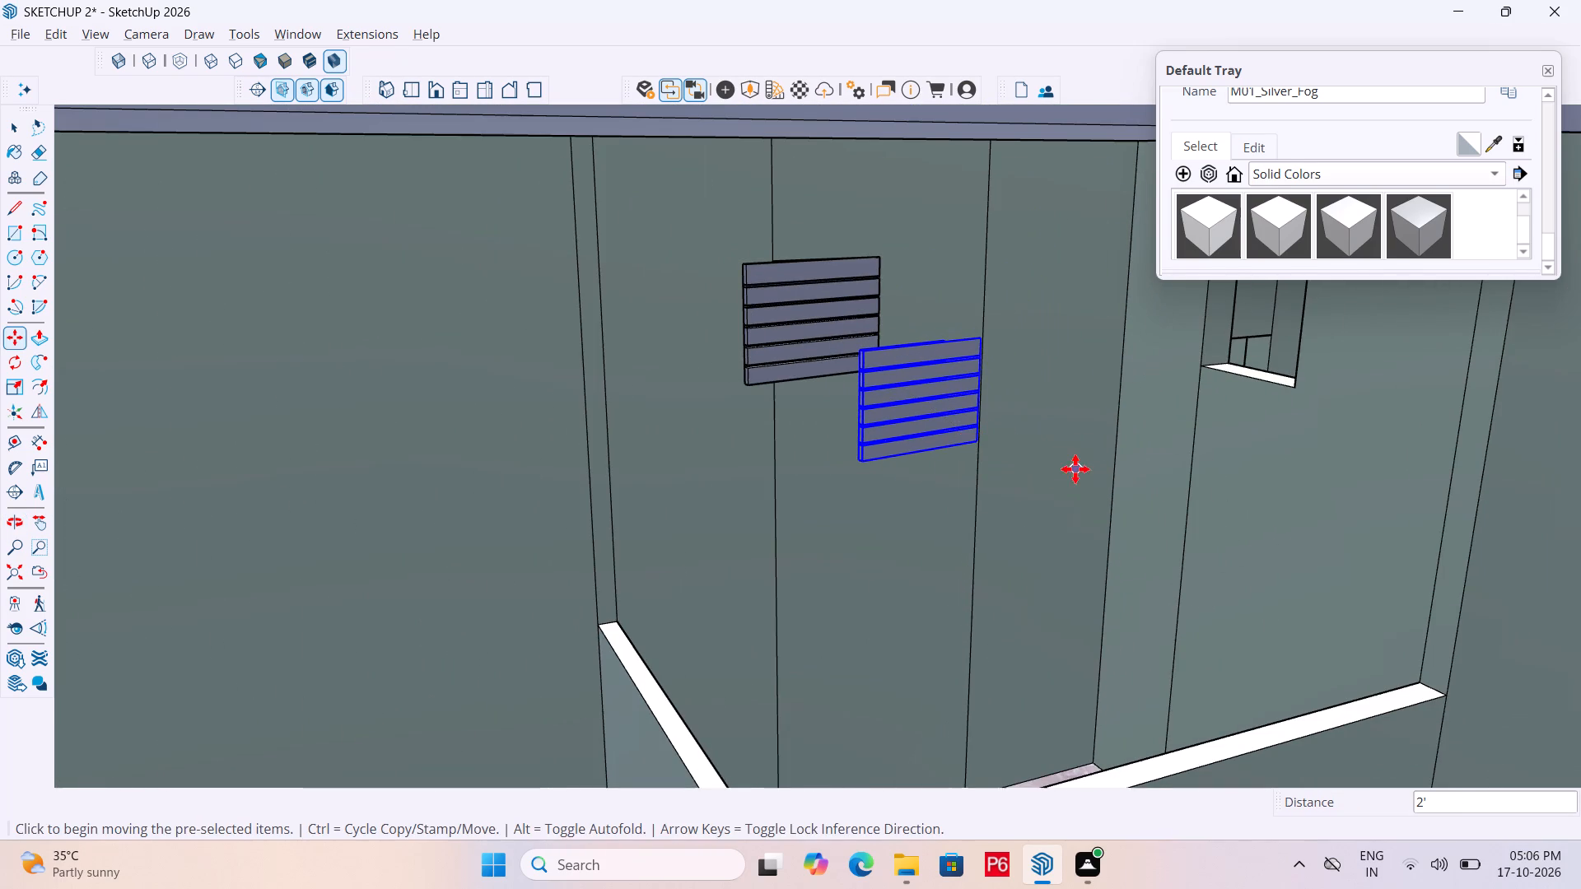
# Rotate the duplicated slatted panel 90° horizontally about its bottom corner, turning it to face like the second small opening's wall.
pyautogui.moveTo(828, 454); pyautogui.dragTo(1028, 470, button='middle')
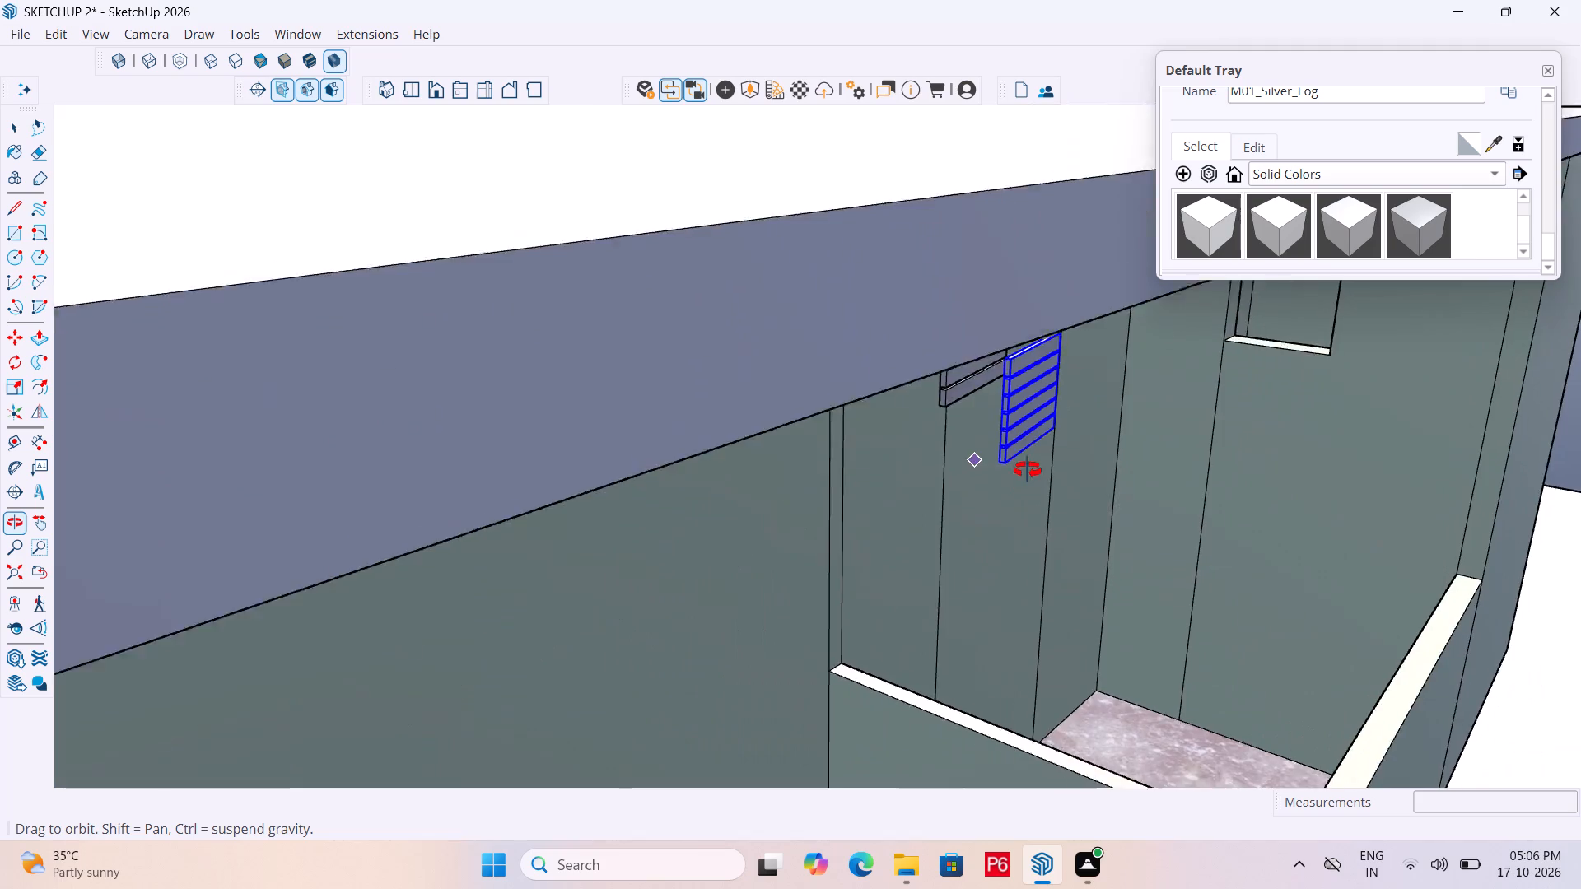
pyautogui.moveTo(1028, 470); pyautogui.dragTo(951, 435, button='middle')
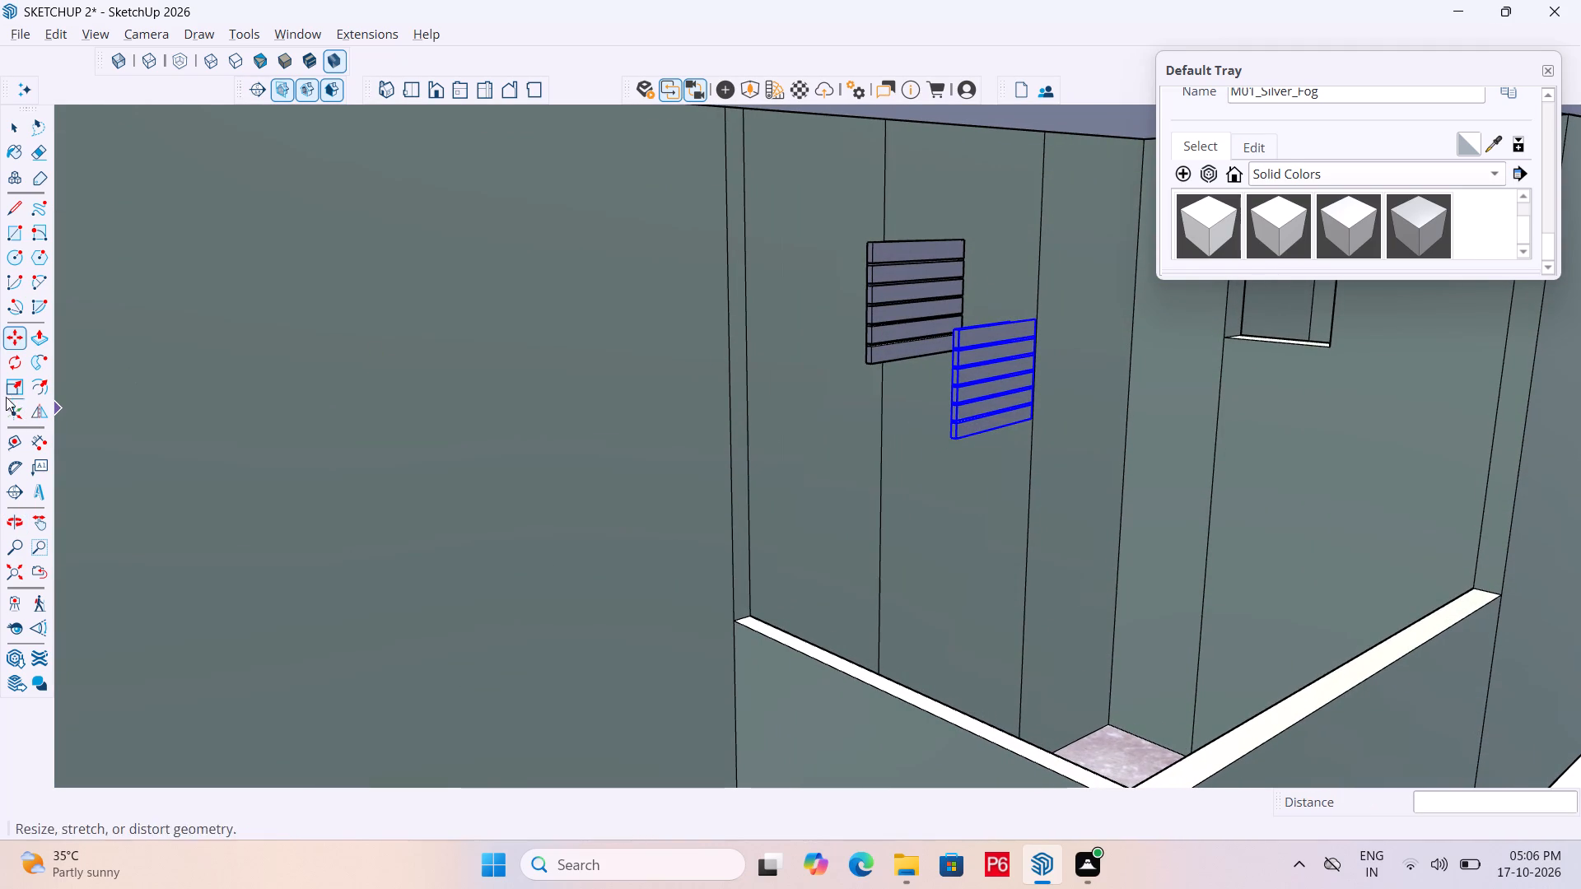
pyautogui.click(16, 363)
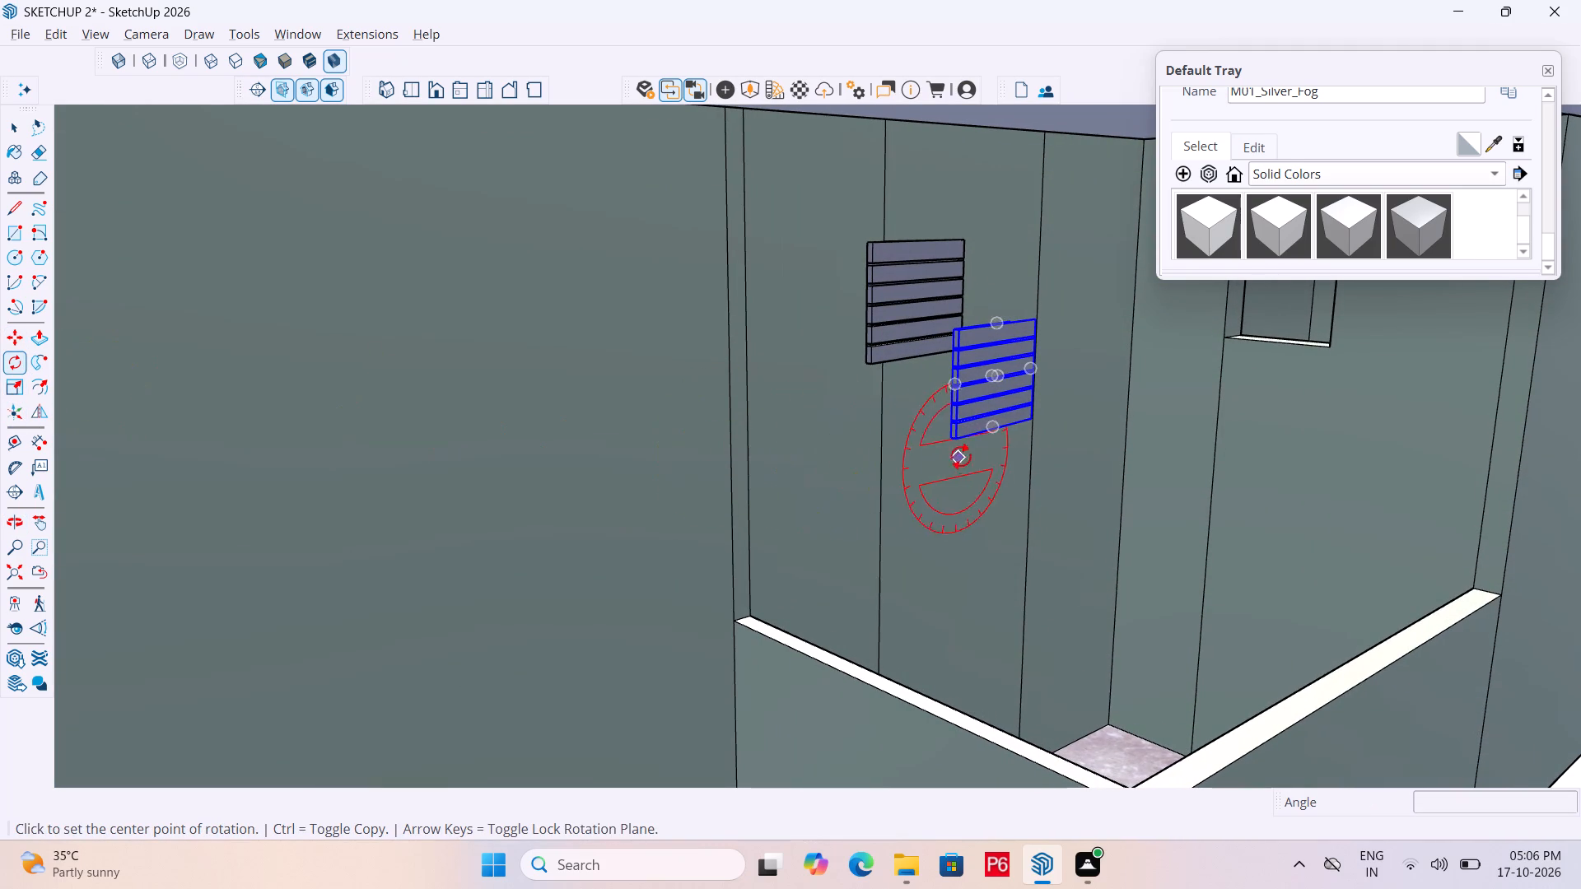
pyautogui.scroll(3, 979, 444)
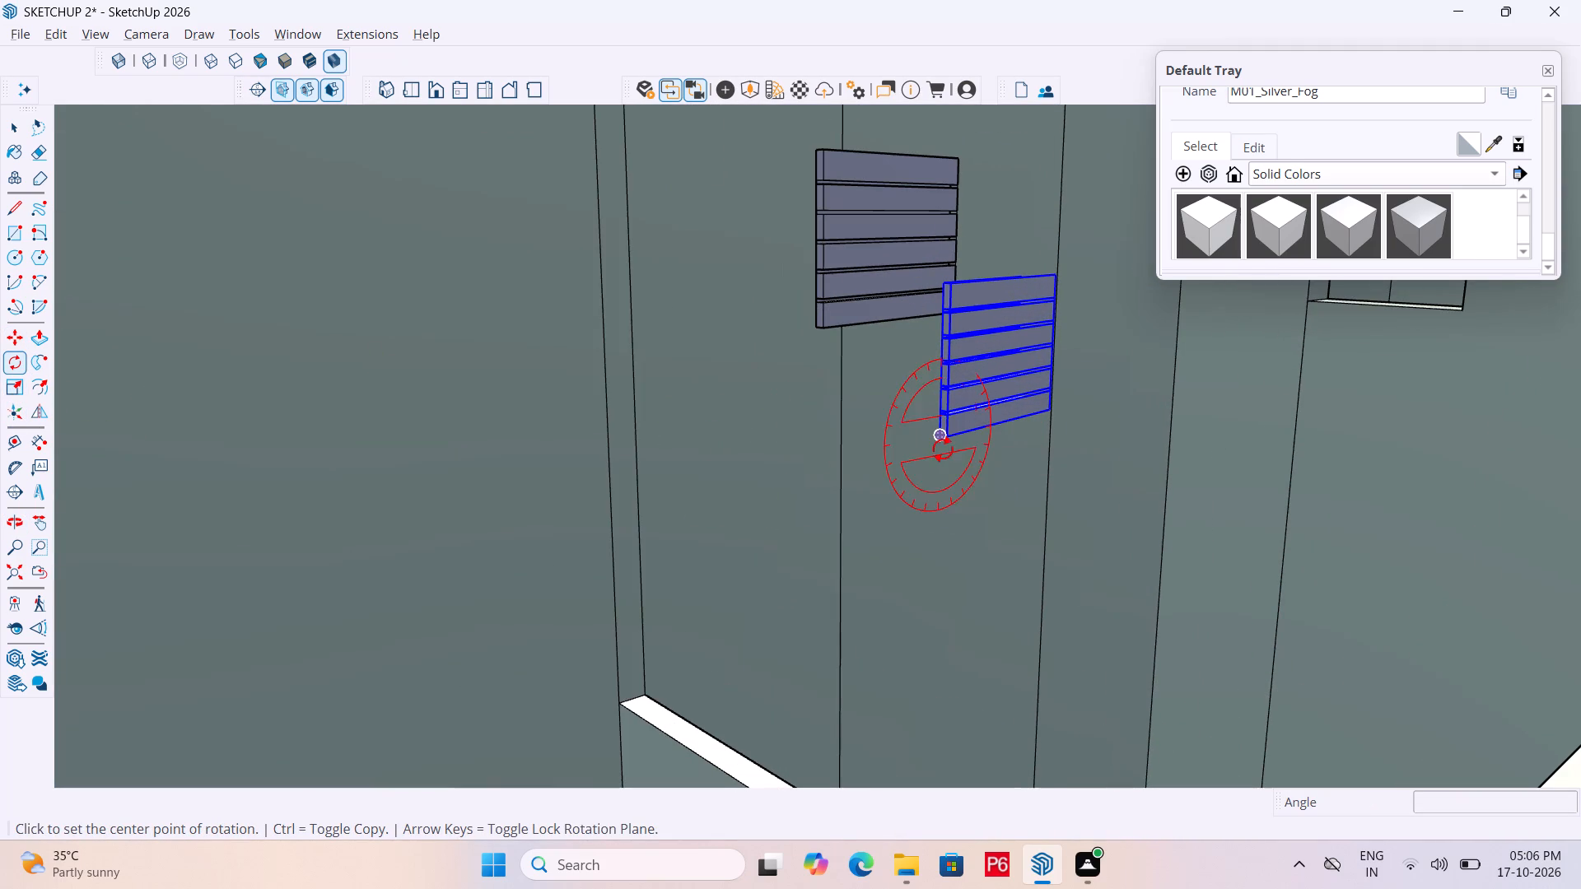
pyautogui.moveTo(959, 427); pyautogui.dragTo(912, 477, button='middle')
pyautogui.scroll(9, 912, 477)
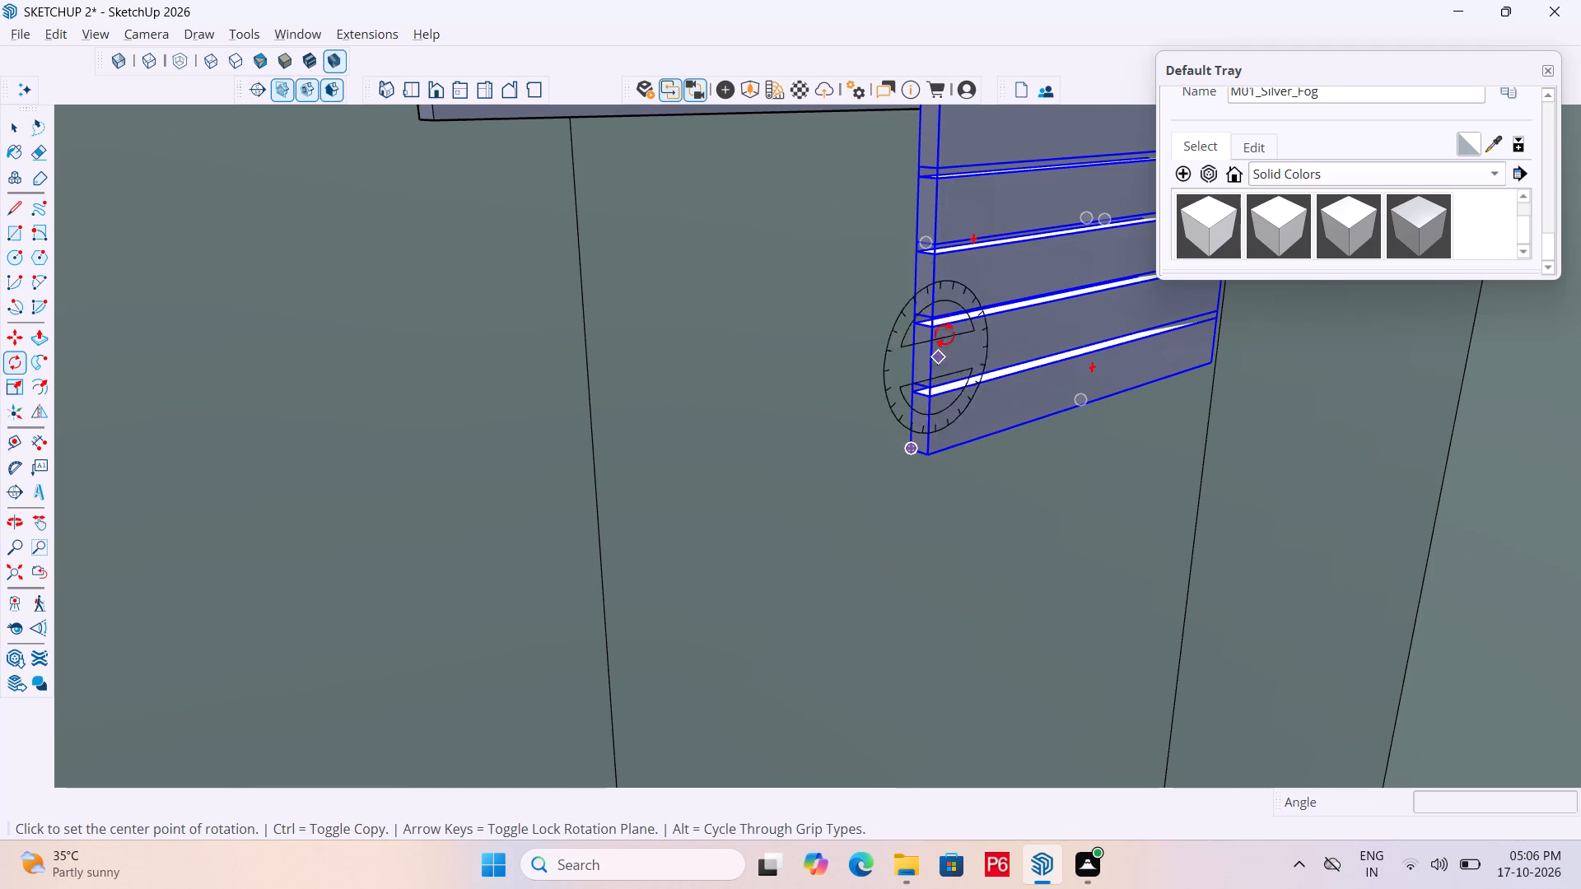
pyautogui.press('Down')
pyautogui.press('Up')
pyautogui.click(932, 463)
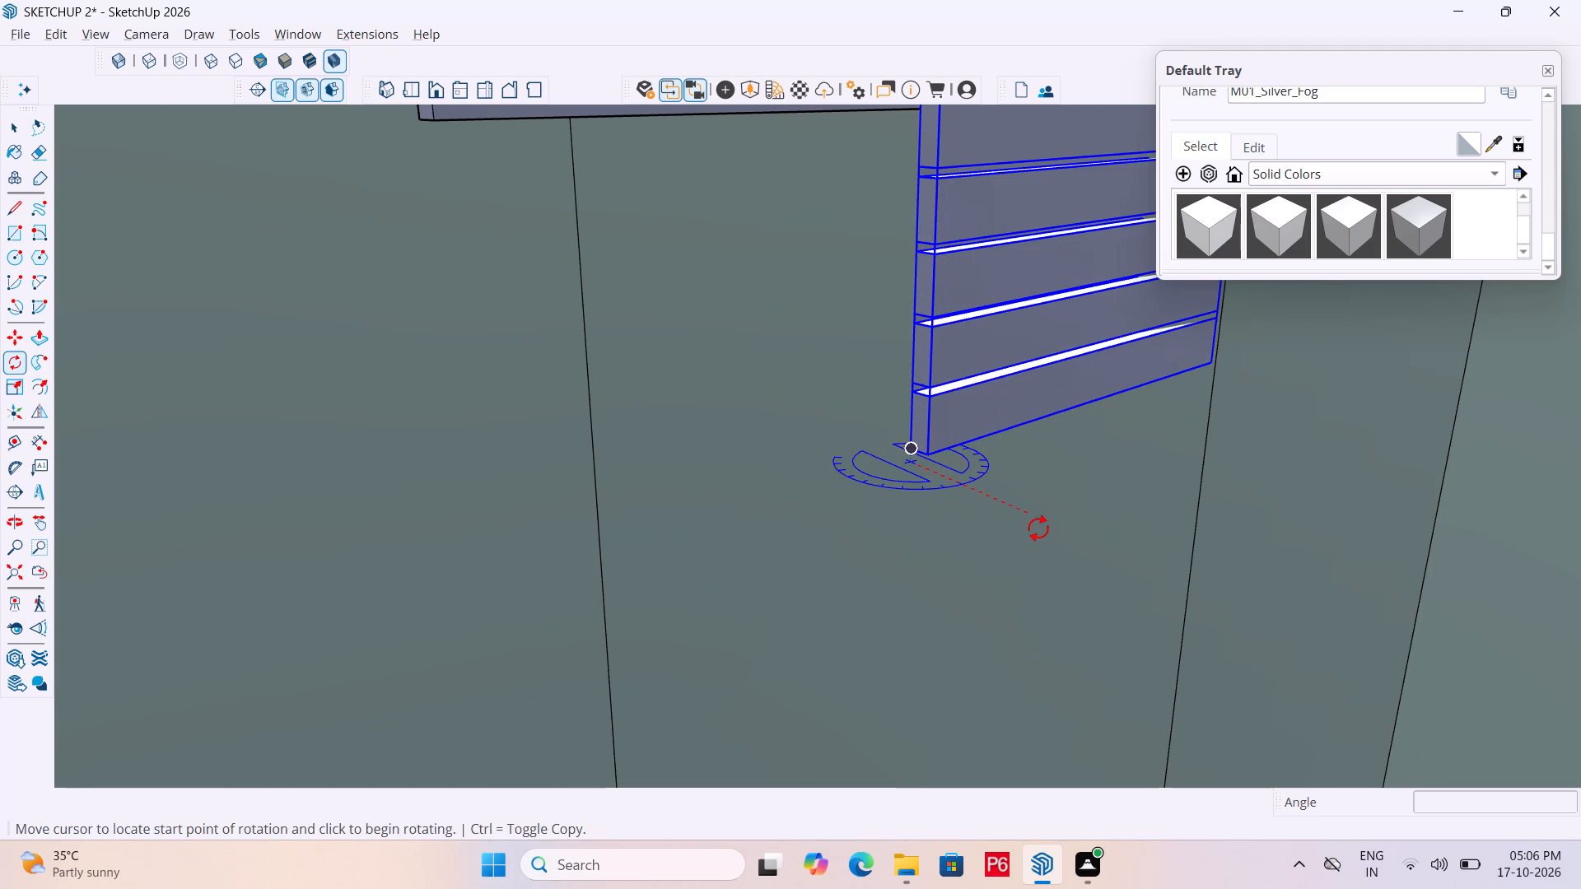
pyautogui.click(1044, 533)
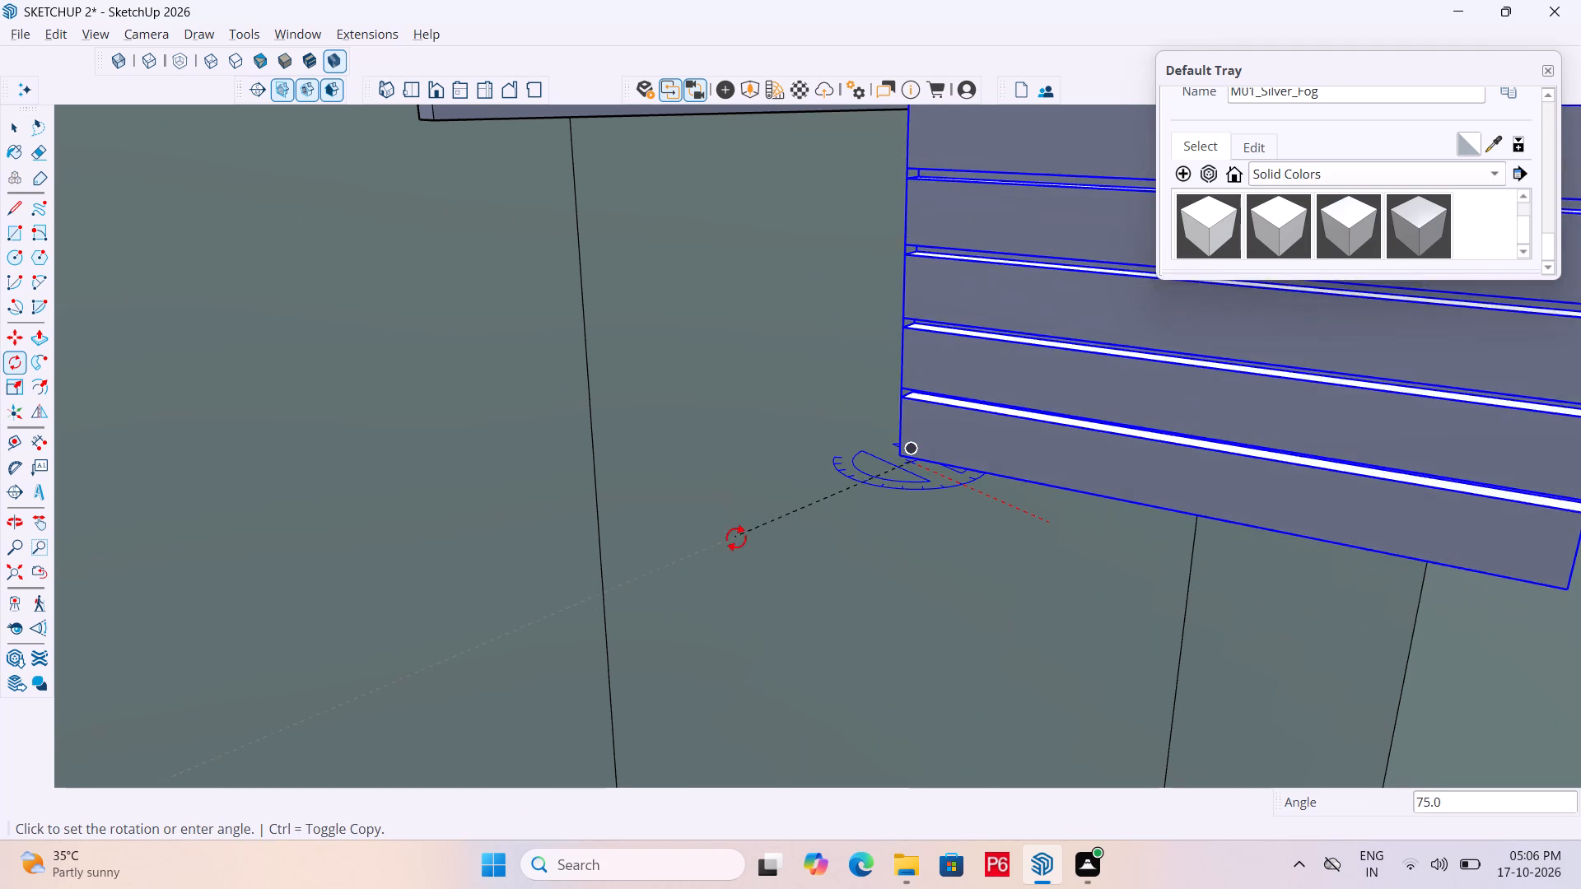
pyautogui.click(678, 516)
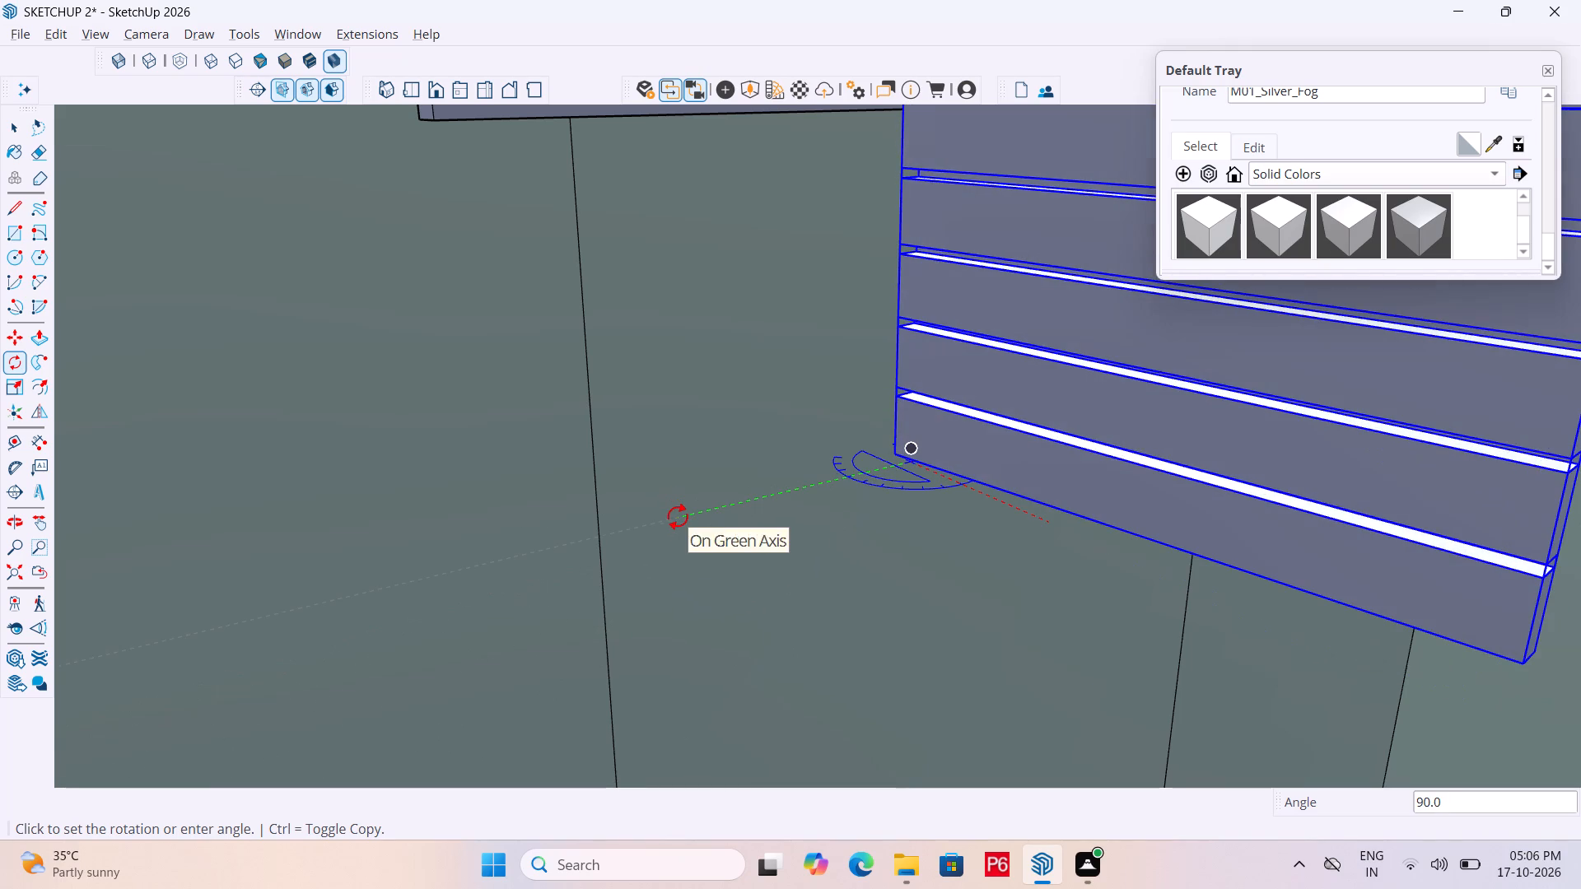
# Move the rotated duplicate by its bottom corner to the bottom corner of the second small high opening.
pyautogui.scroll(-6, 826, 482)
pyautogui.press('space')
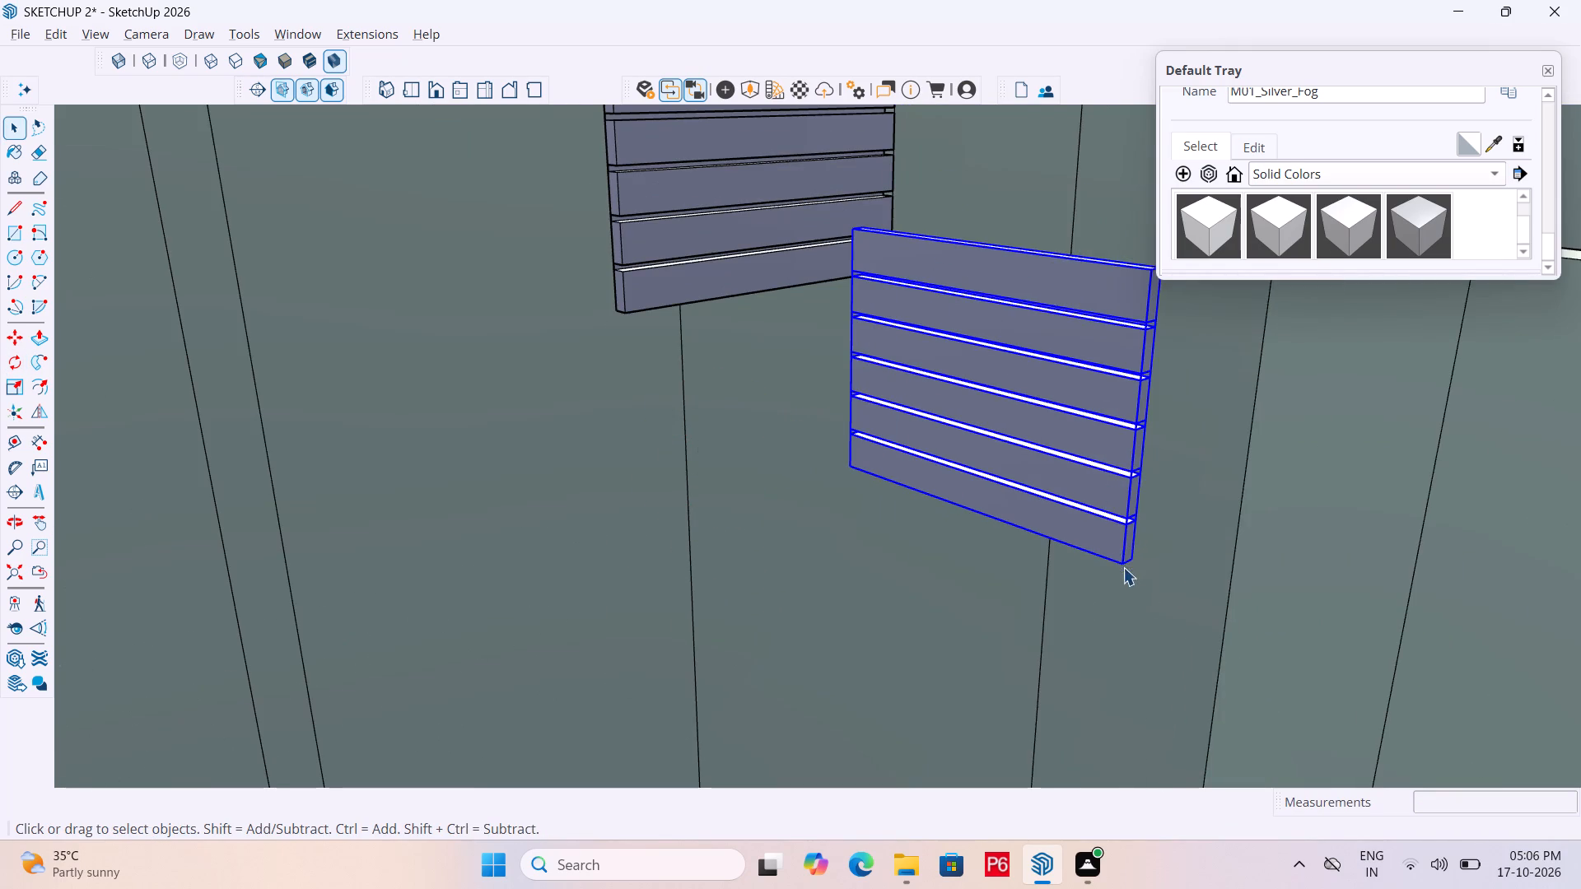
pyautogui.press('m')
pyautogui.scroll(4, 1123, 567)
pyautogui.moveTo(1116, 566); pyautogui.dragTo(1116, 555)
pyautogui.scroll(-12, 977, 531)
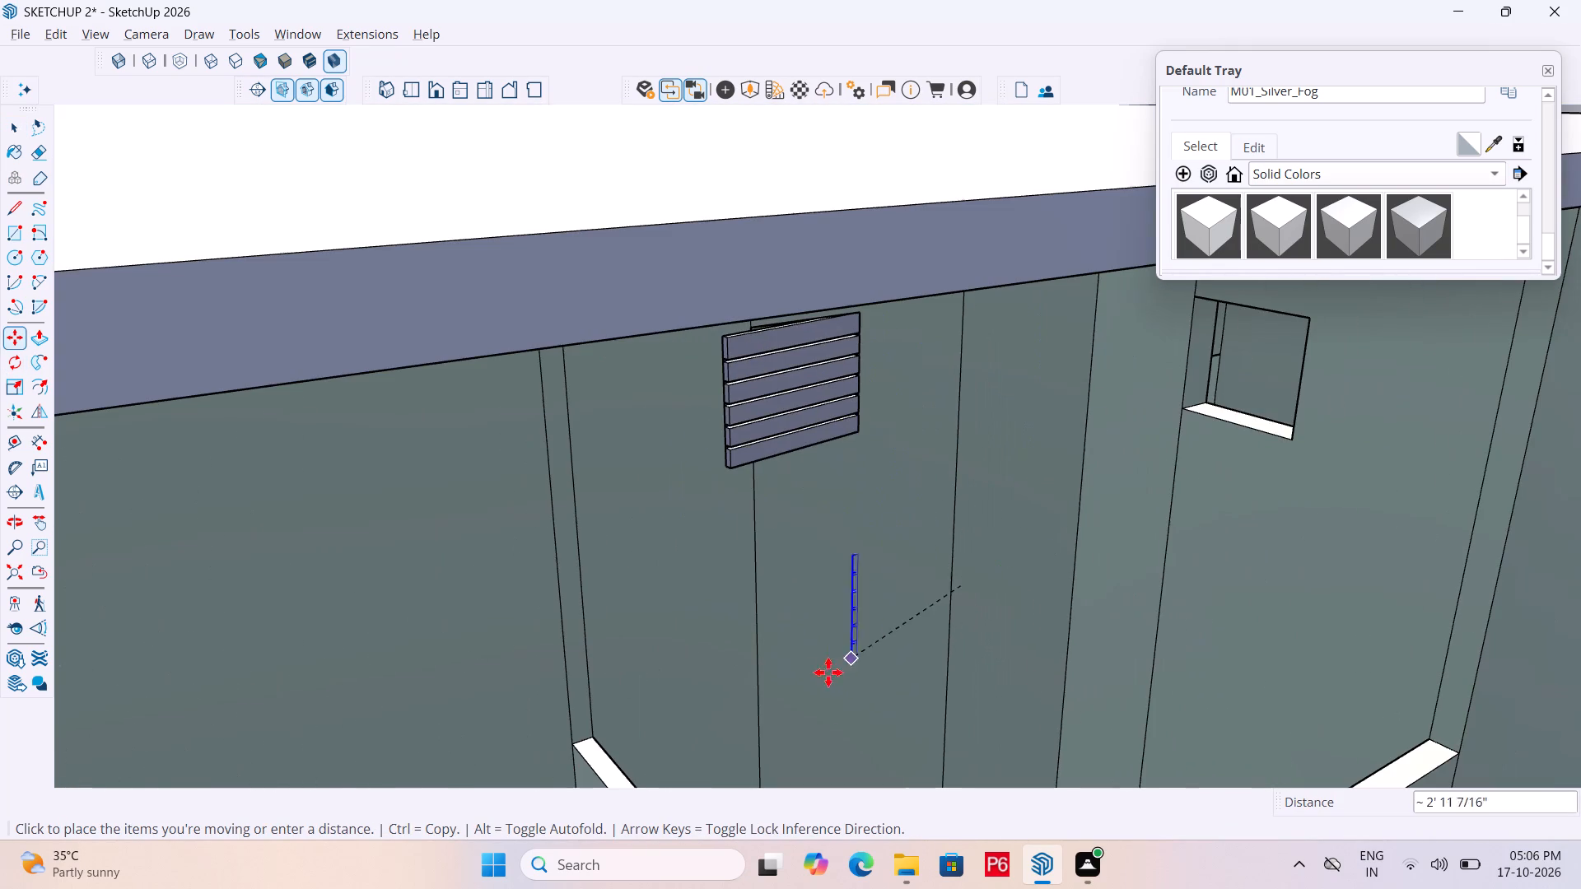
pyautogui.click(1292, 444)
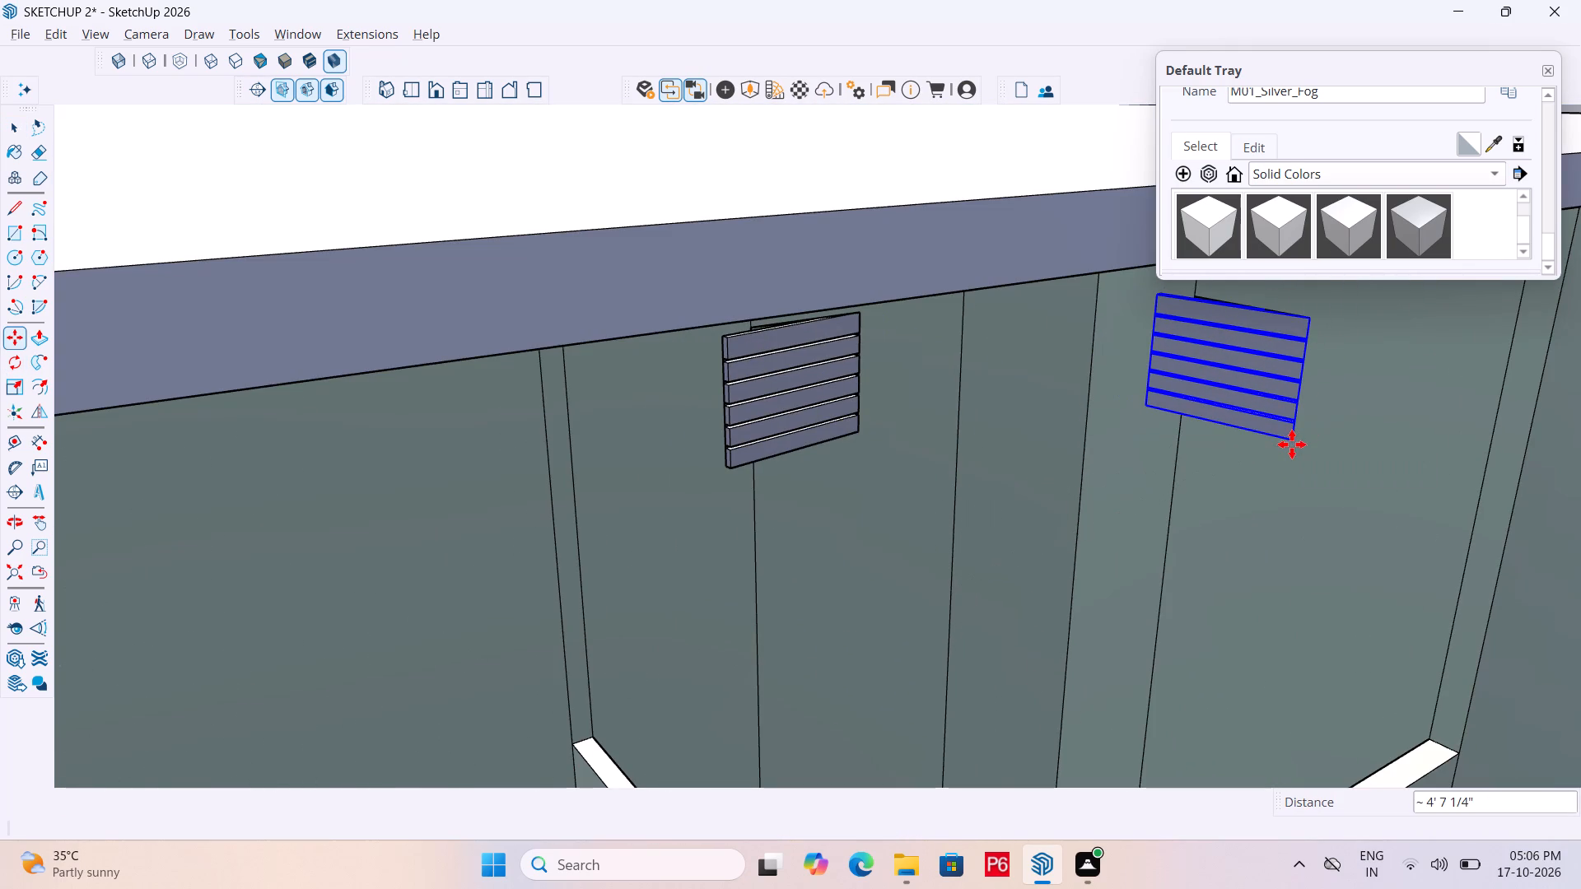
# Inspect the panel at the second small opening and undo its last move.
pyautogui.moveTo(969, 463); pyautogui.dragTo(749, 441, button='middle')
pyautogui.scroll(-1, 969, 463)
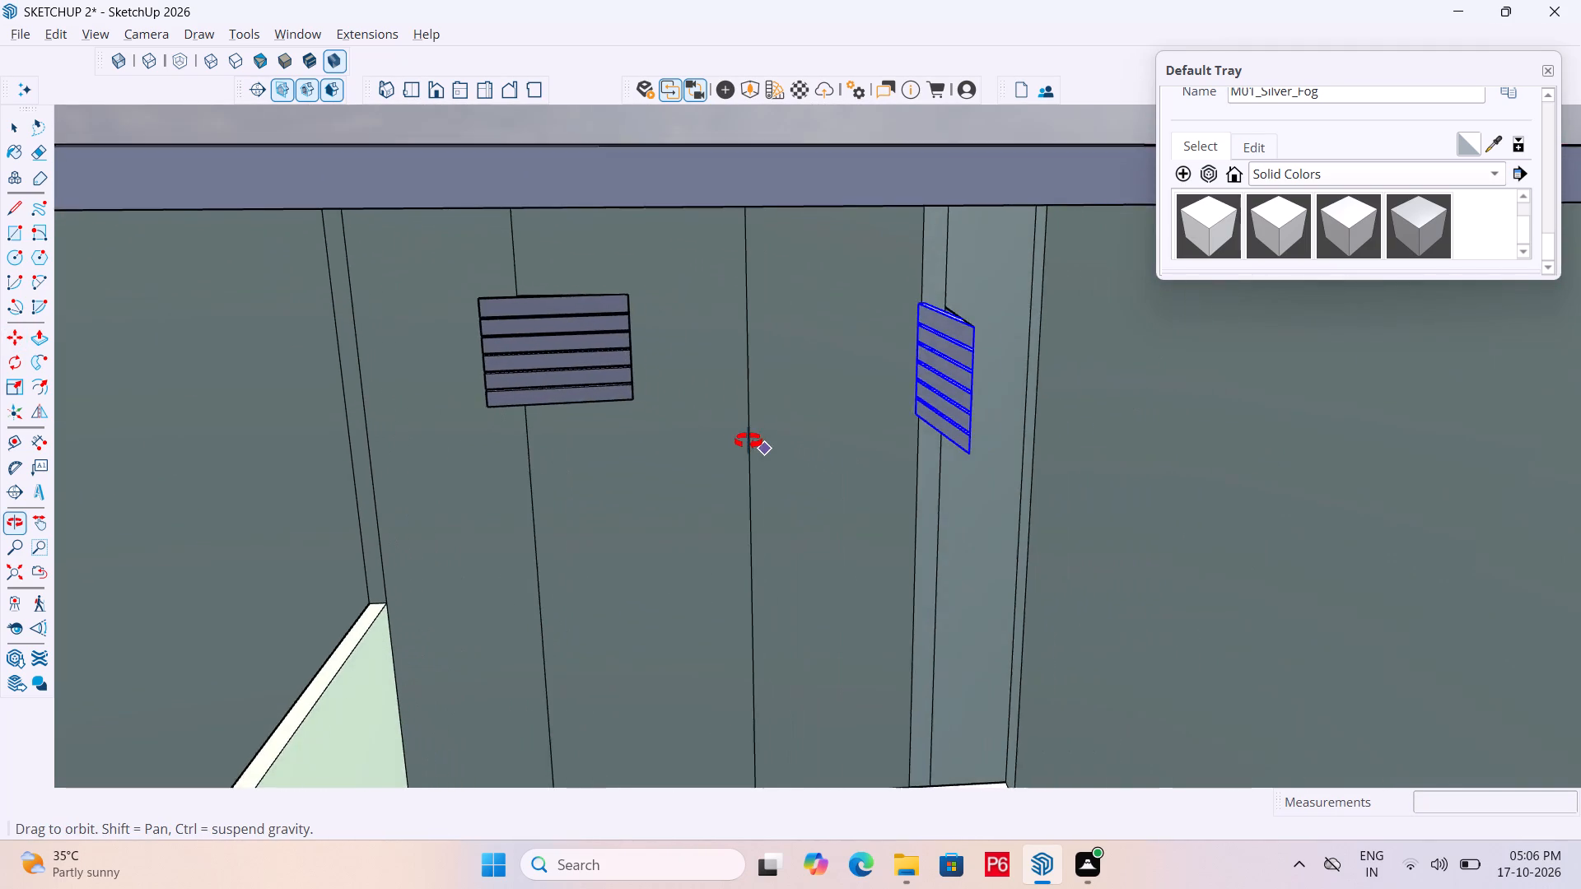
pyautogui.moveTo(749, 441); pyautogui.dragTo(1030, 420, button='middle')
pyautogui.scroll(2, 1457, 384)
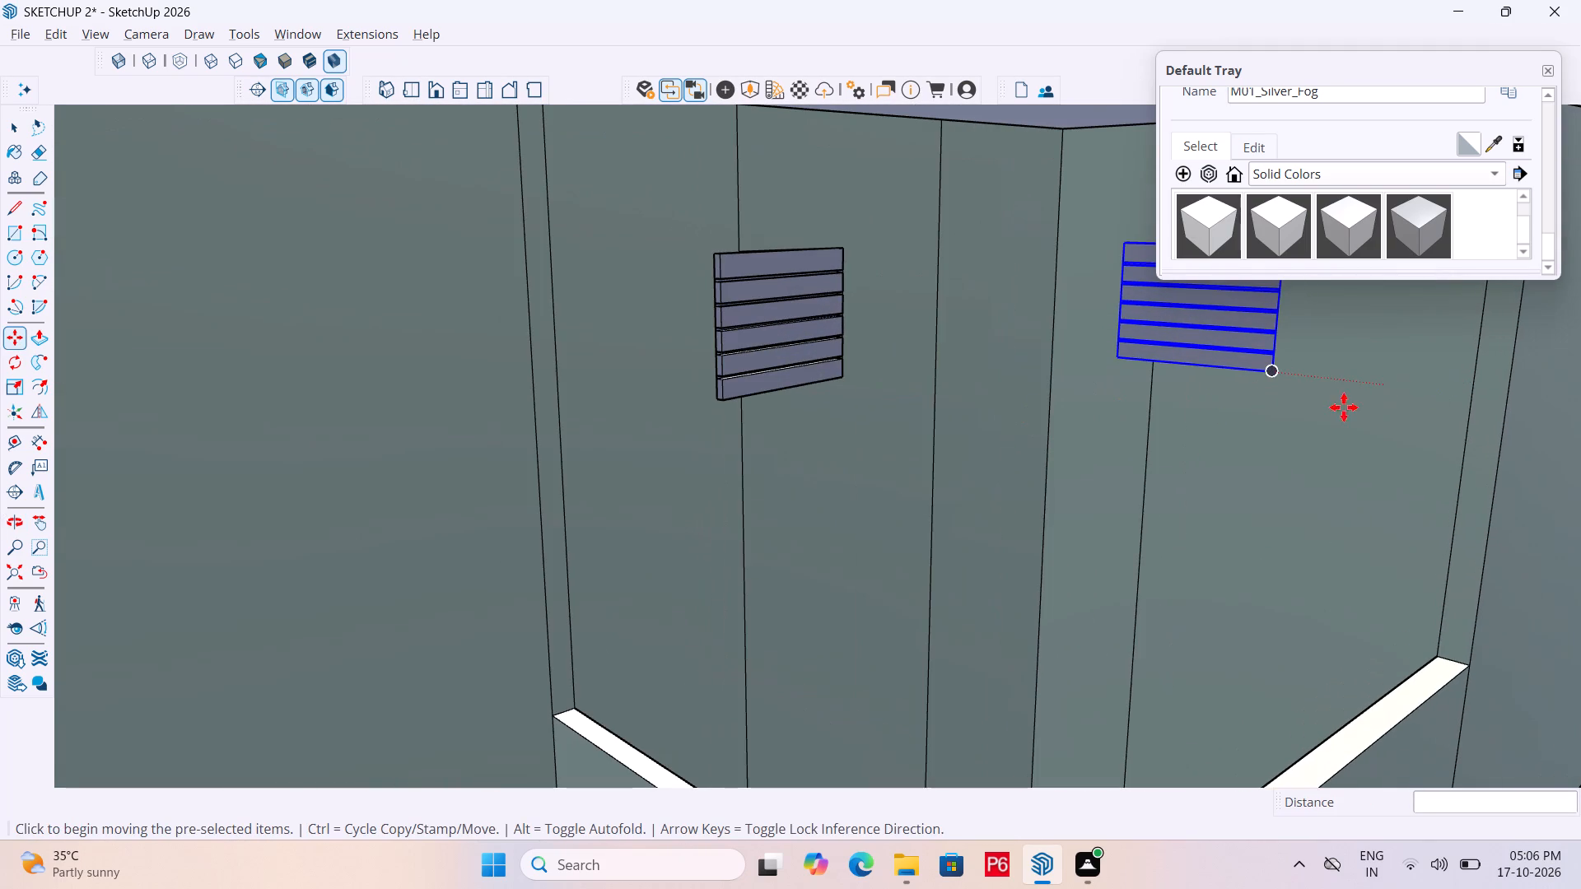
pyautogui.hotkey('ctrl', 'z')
# Delete the rotated duplicate panel standing in front of the recess wall.
pyautogui.moveTo(967, 529); pyautogui.dragTo(674, 519, button='middle')
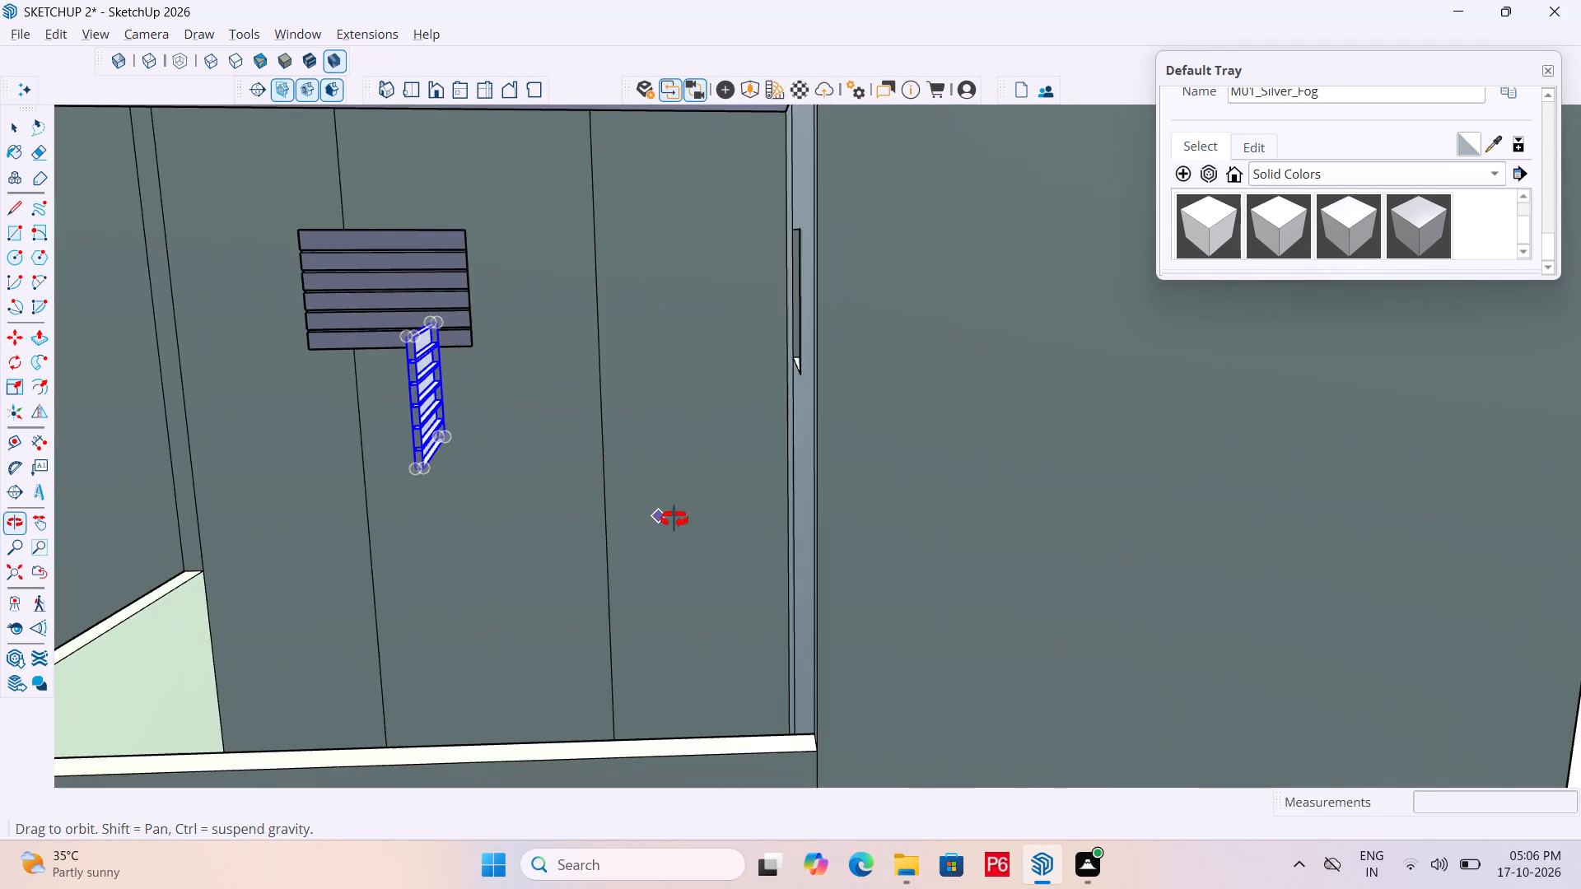
pyautogui.moveTo(674, 519); pyautogui.dragTo(763, 528, button='middle')
pyautogui.press('Delete')
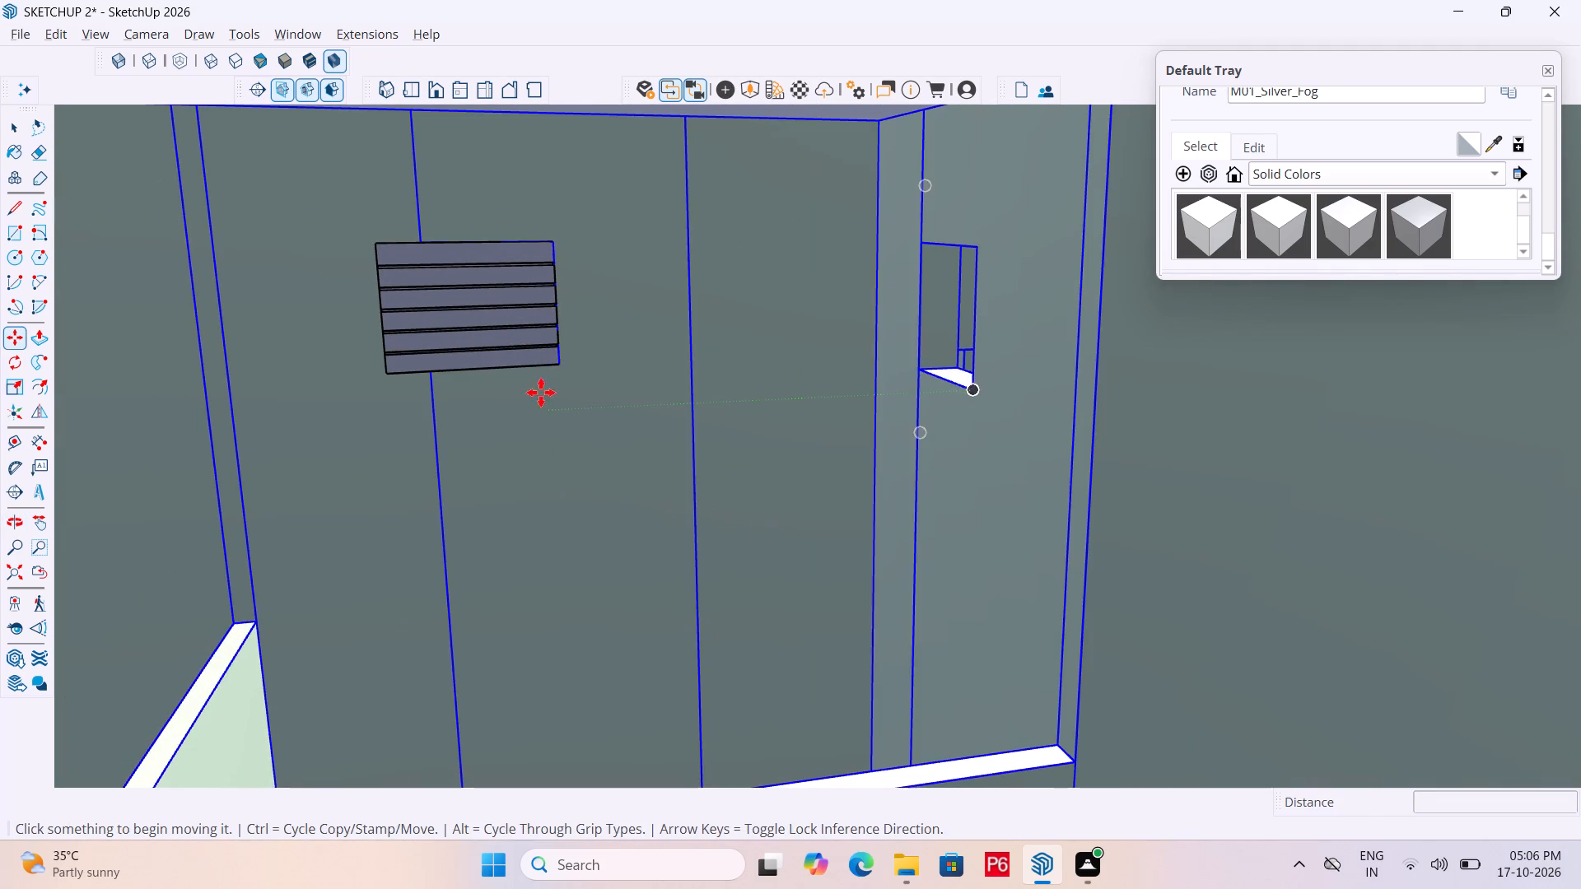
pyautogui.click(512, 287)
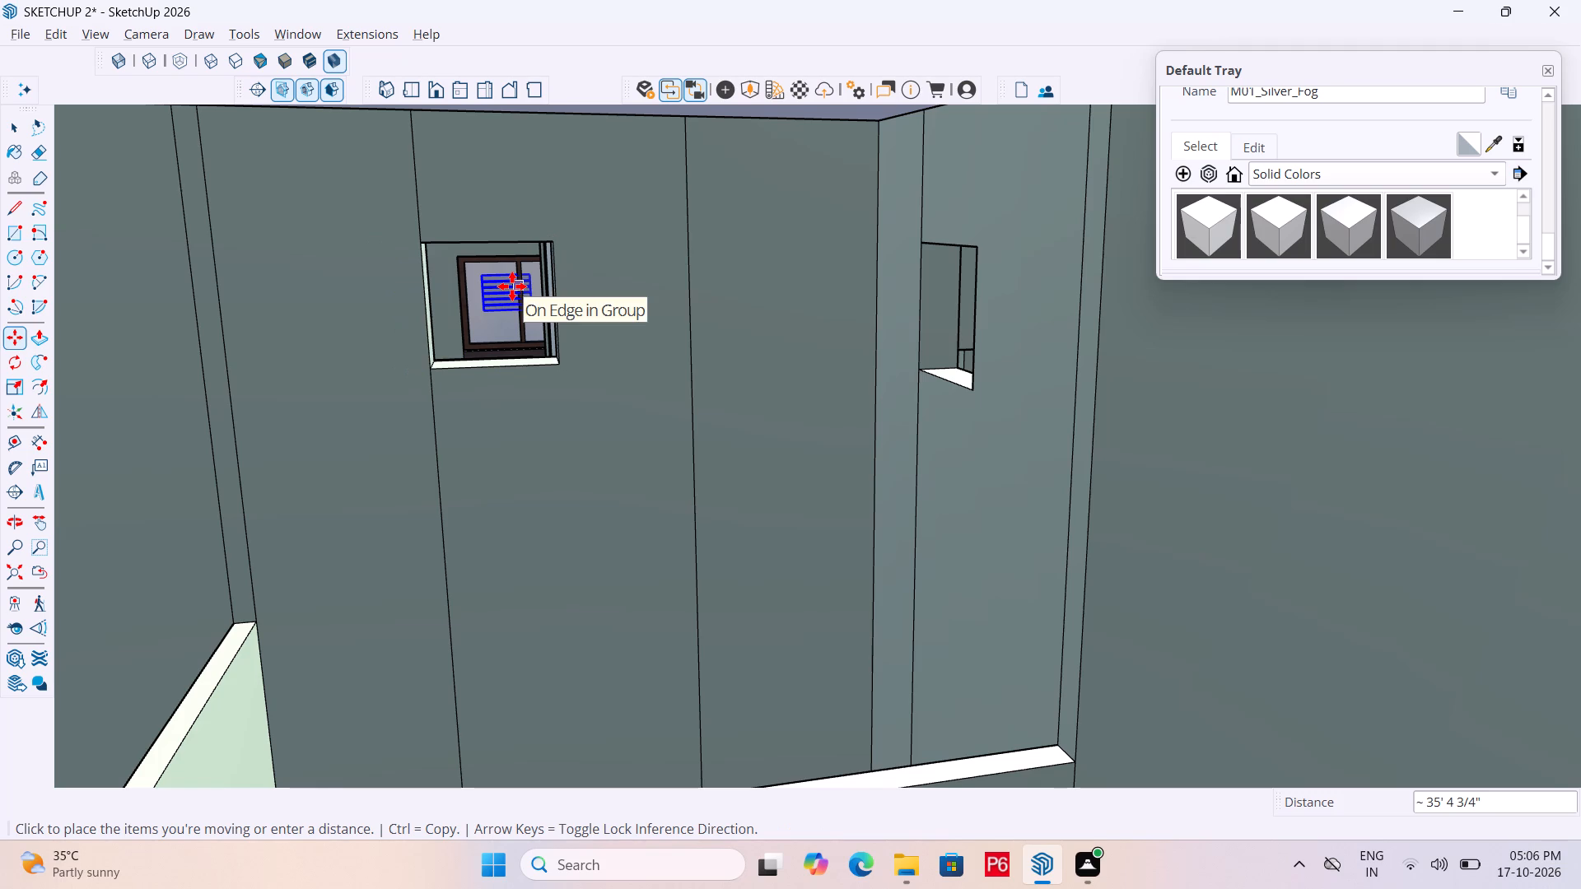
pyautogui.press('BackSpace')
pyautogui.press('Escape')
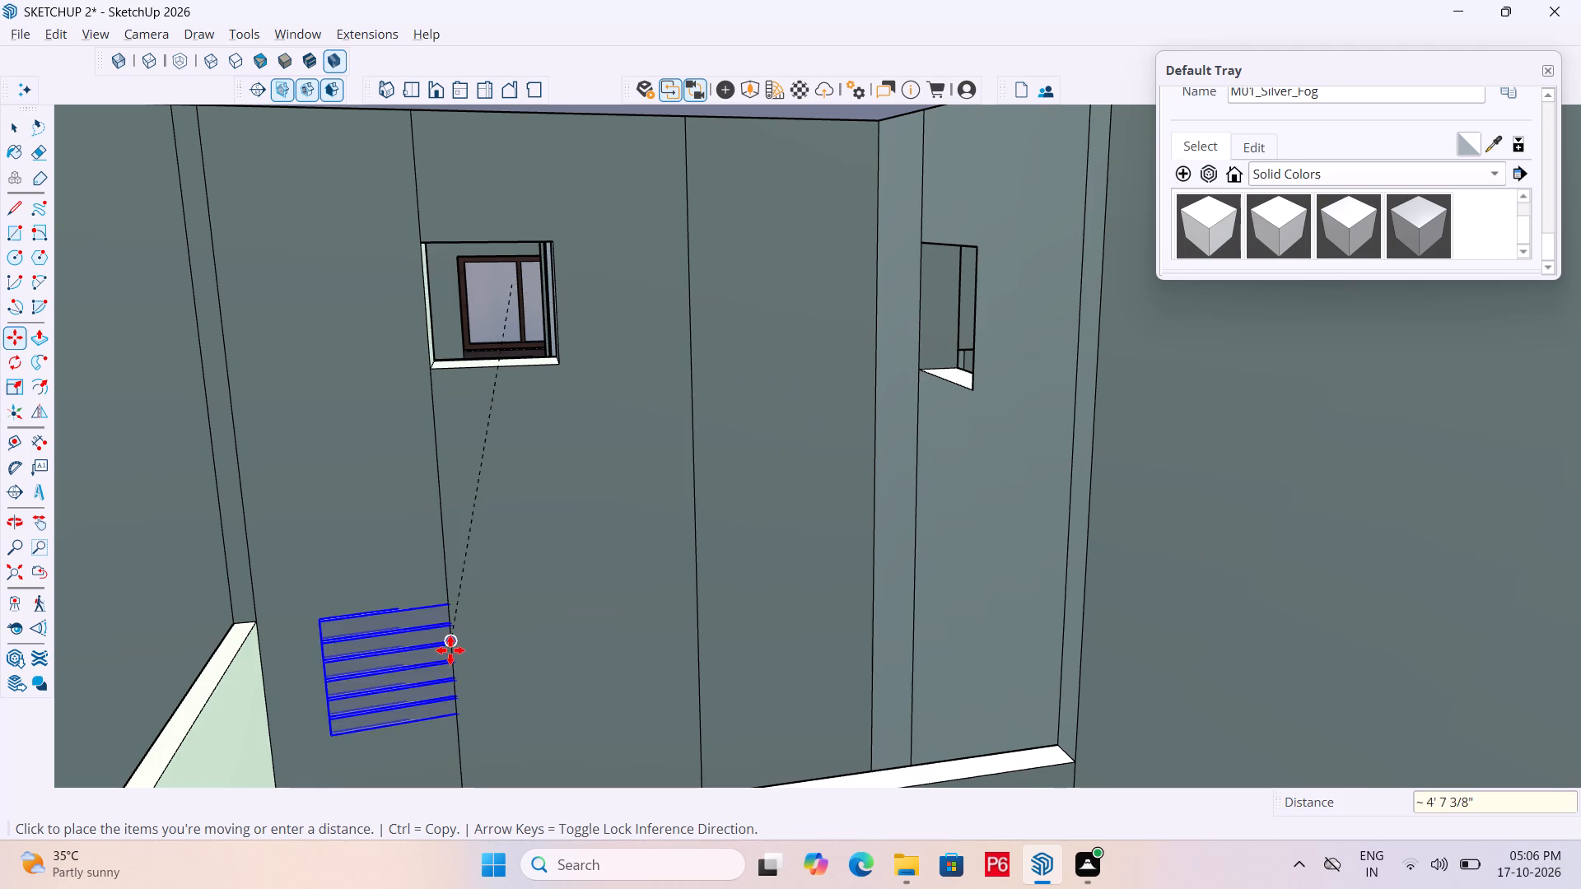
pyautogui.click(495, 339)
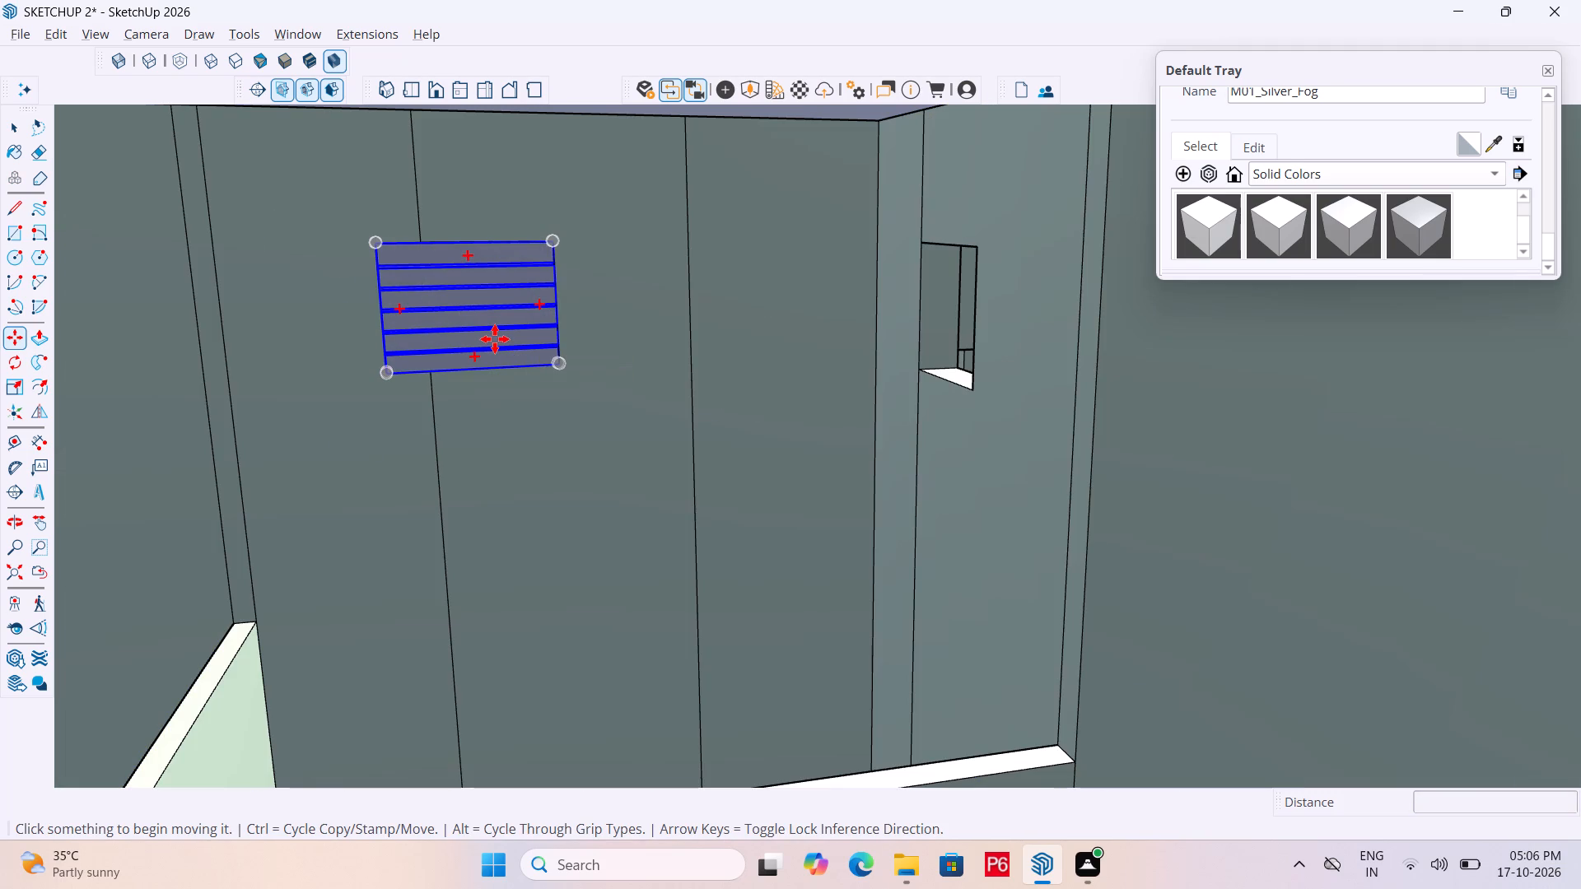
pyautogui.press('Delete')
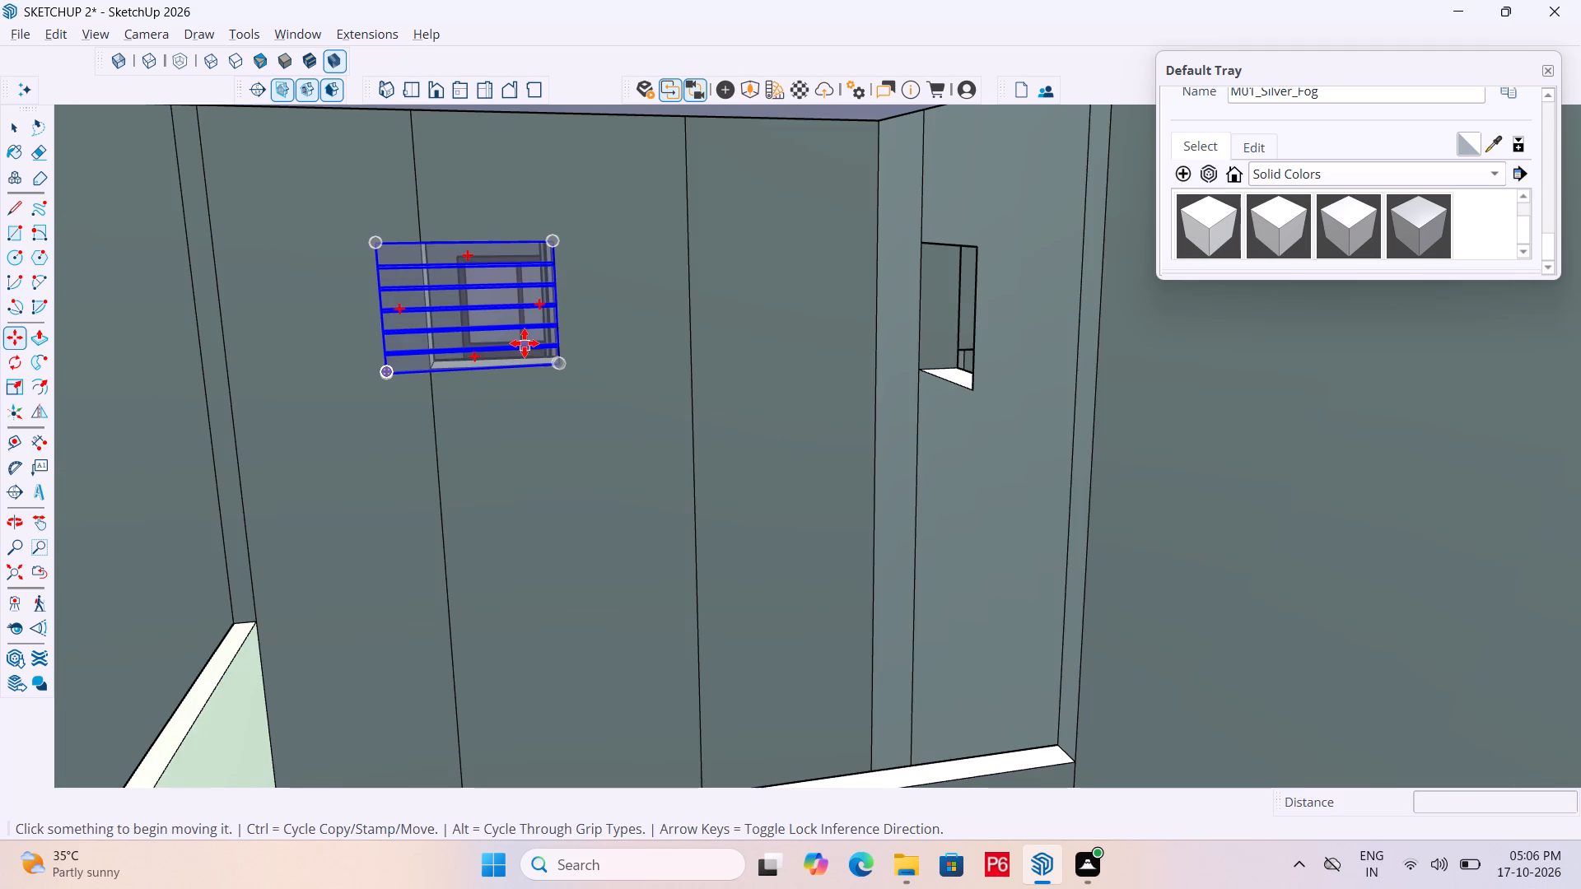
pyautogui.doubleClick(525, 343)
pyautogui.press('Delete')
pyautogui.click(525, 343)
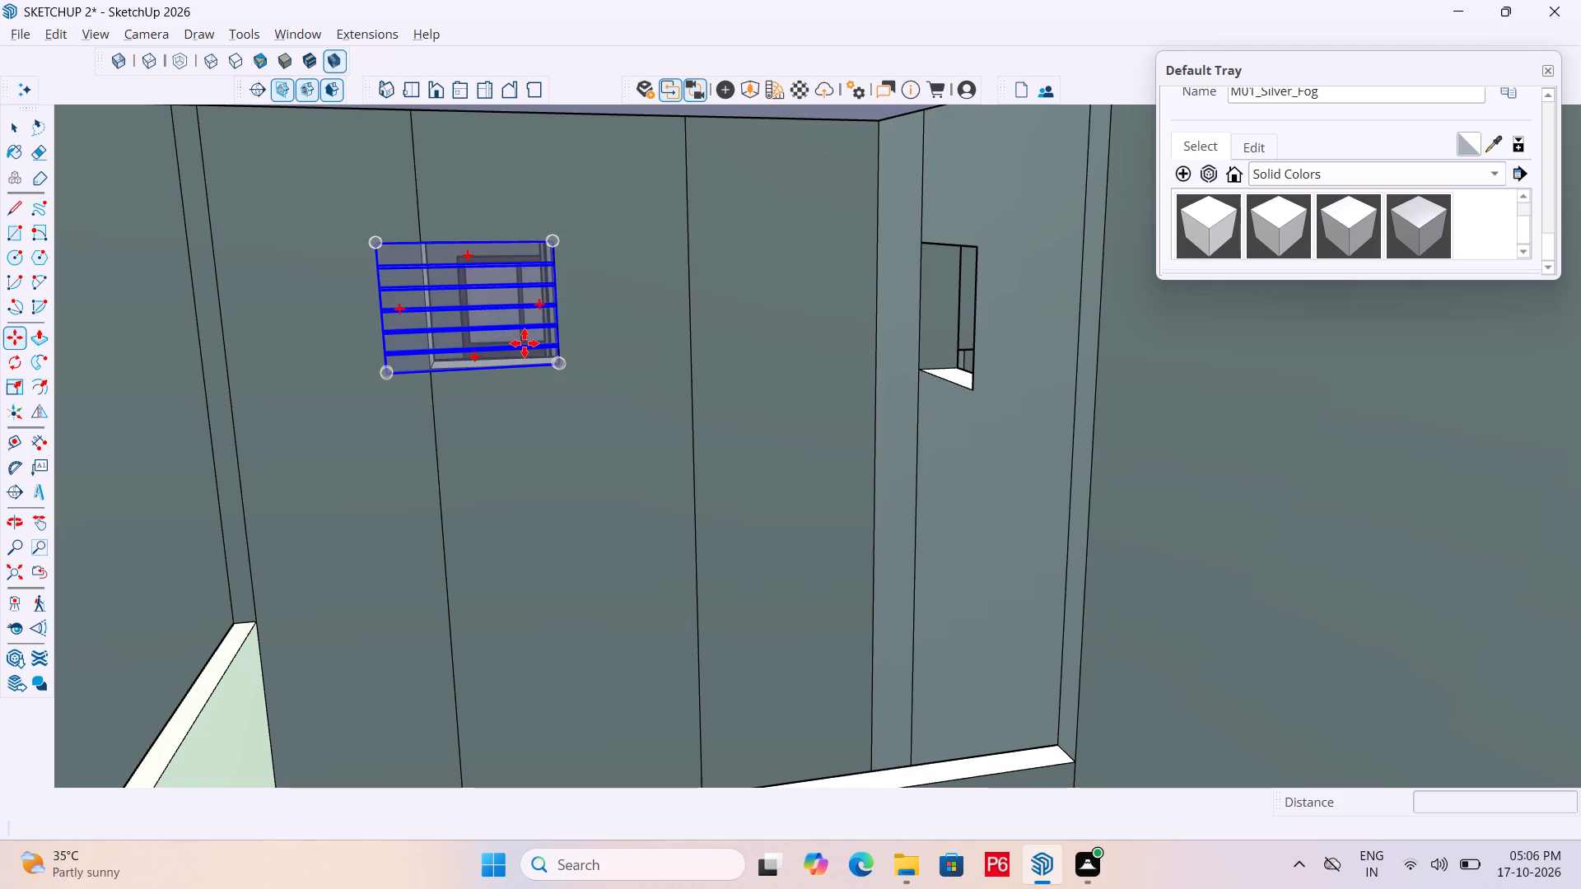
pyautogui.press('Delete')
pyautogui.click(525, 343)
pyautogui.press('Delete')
# Delete the slatted panel covering the first small high opening in the recess.
pyautogui.scroll(-1, 552, 341)
pyautogui.press('space')
pyautogui.click(446, 278)
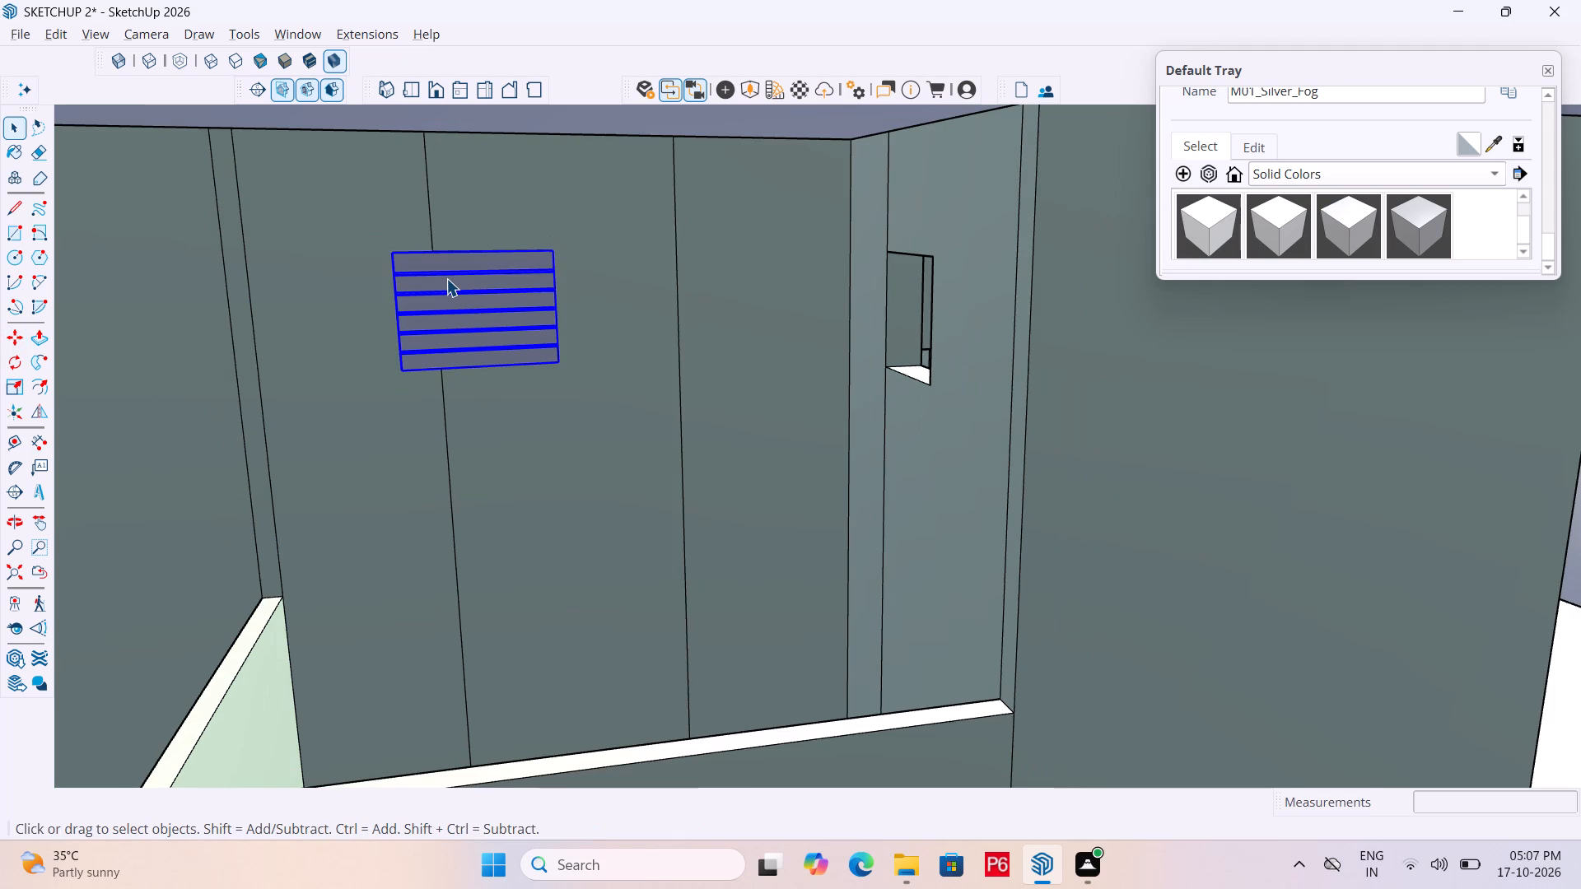
pyautogui.press('Delete')
# Save the model.
pyautogui.scroll(-5, 588, 369)
pyautogui.moveTo(362, 420); pyautogui.dragTo(399, 435, button='middle')
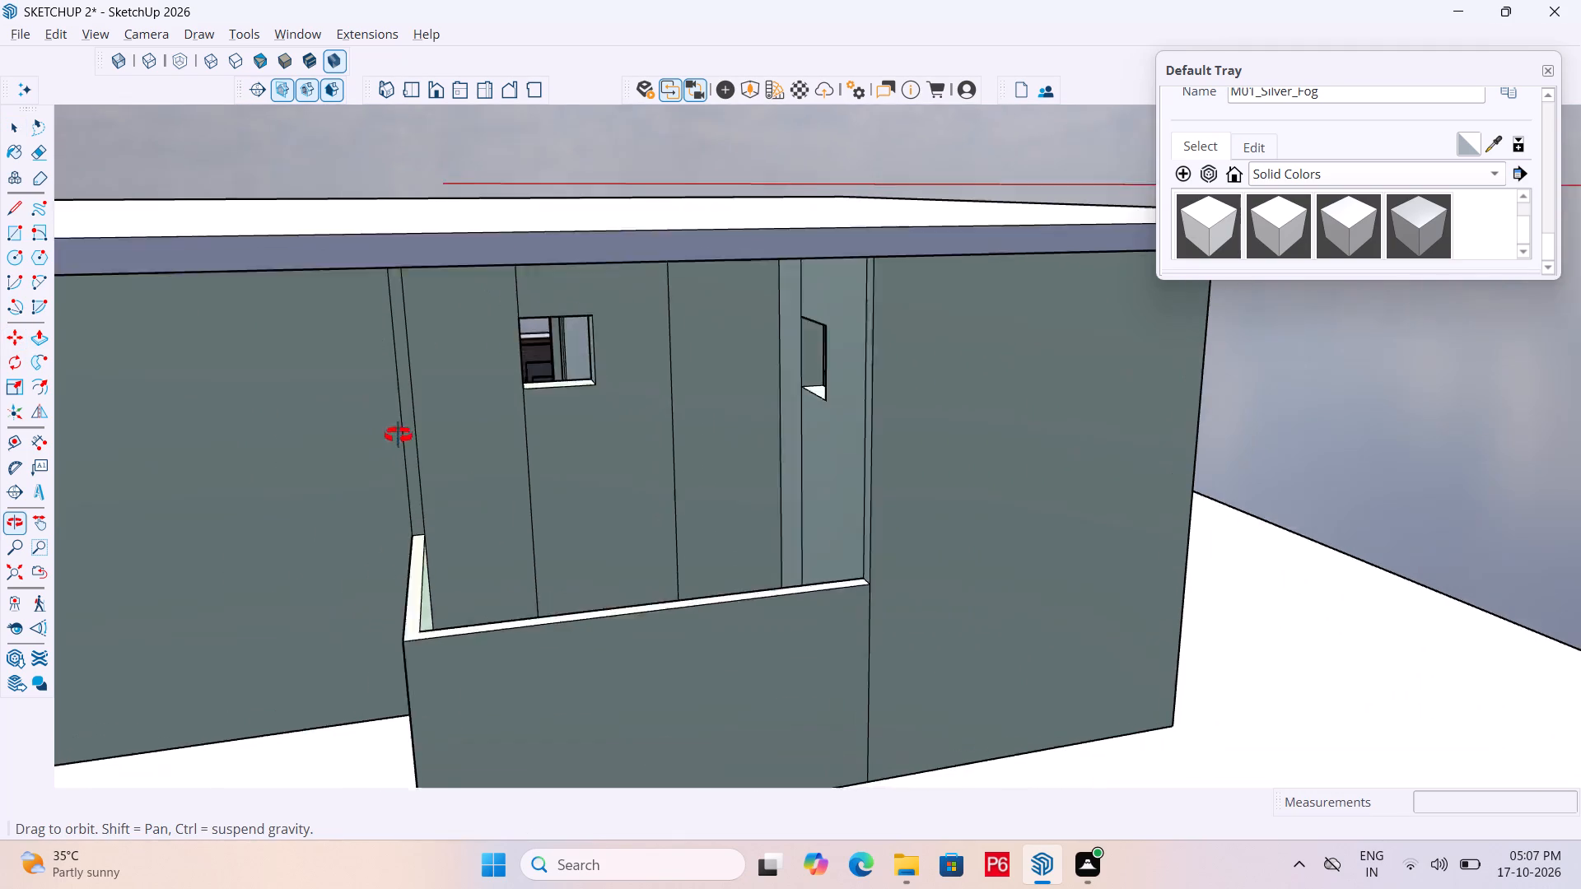
pyautogui.moveTo(399, 435); pyautogui.dragTo(621, 461, button='middle')
pyautogui.hotkey('ctrl', 's')
# Copy the porch's slatted ventilator by its bottom corner to the bottom corner of the first small high opening in the rear recess.
pyautogui.moveTo(440, 472); pyautogui.dragTo(939, 454, button='middle')
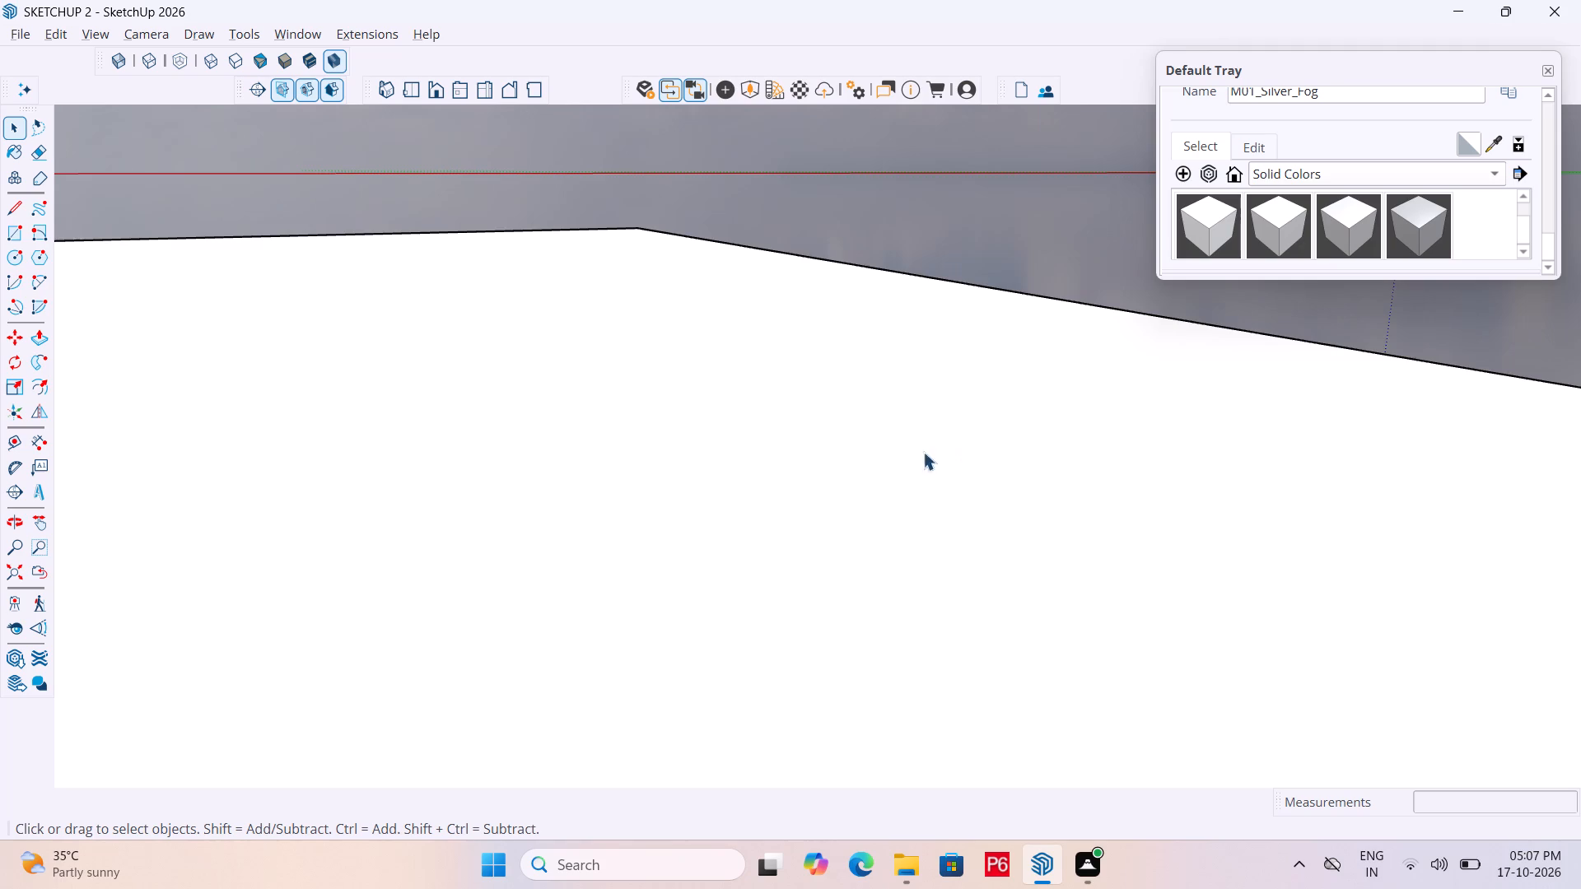
pyautogui.scroll(-7, 505, 412)
pyautogui.scroll(-6, 767, 375)
pyautogui.scroll(-4, 874, 408)
pyautogui.scroll(-4, 831, 495)
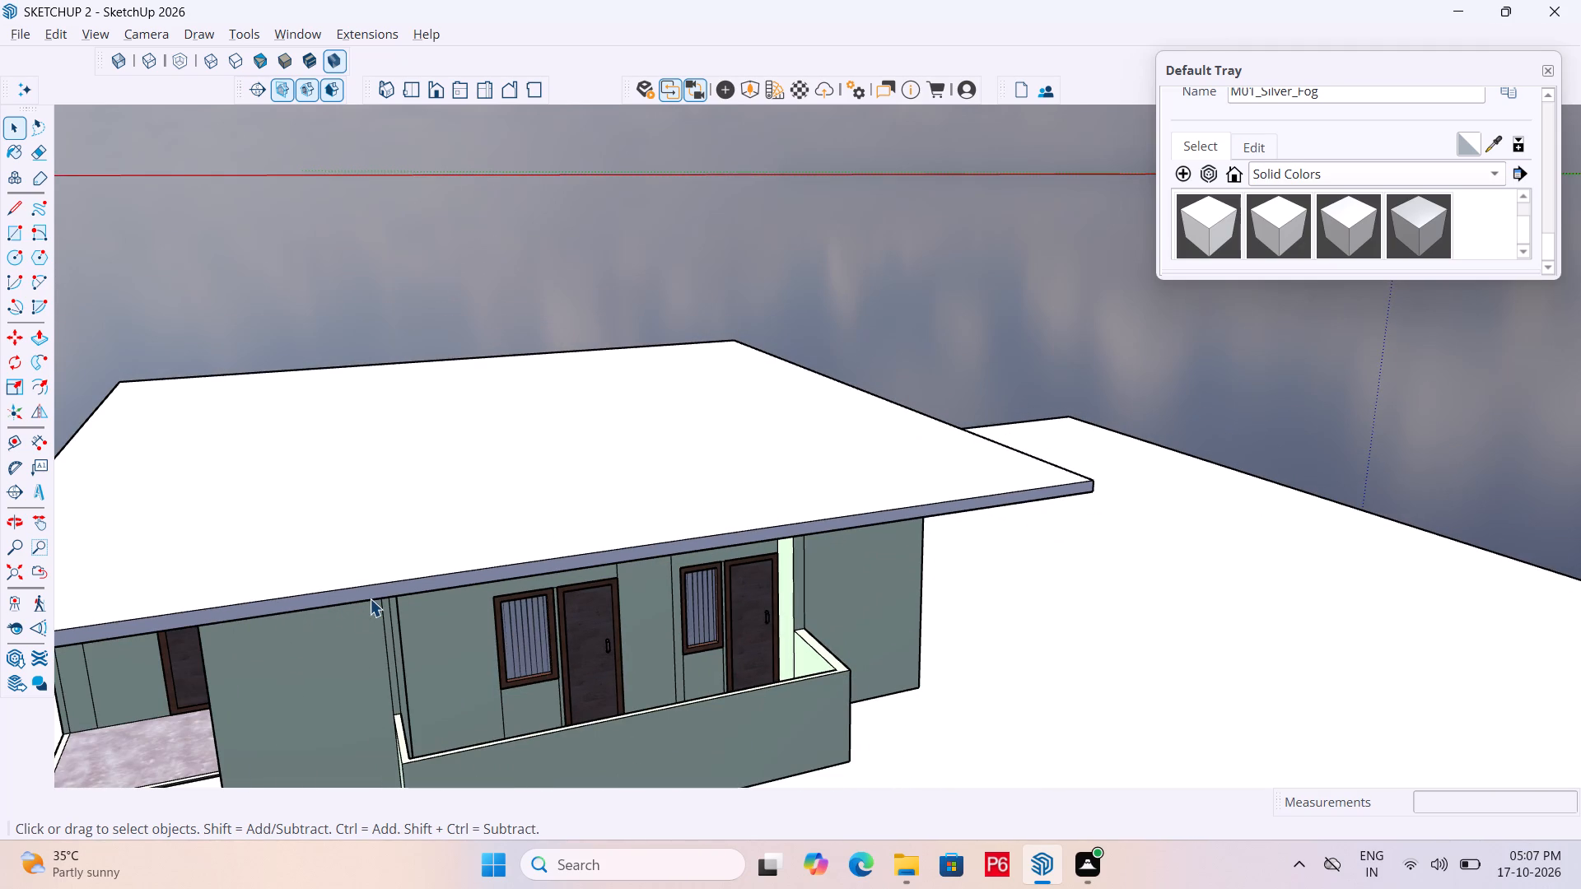
pyautogui.scroll(-4, 535, 614)
pyautogui.moveTo(451, 625); pyautogui.dragTo(560, 610, button='middle')
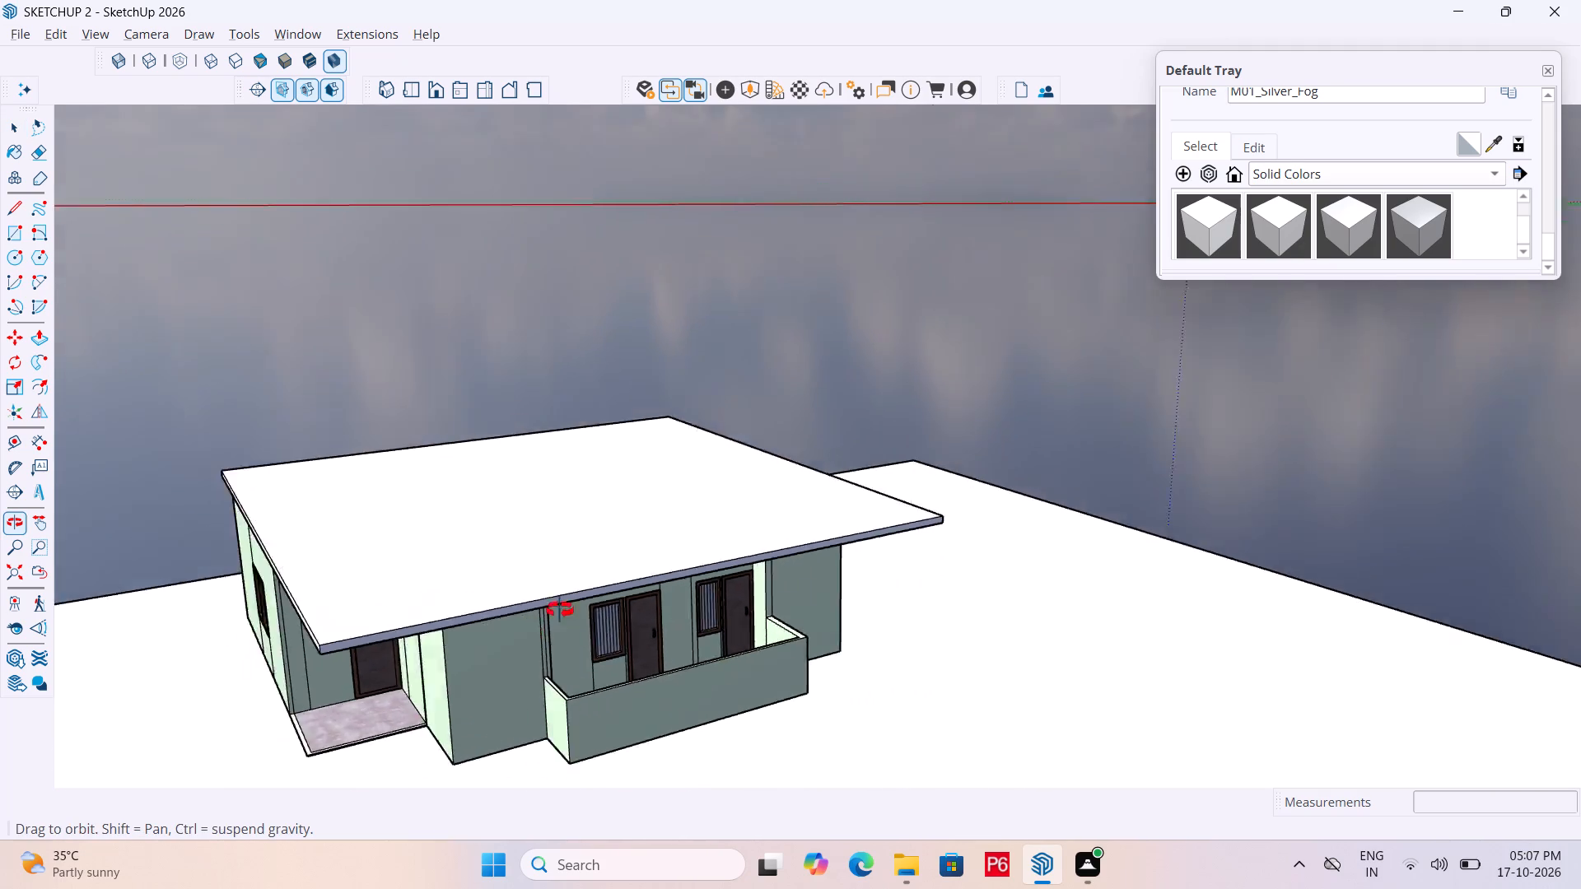
pyautogui.moveTo(560, 610); pyautogui.dragTo(723, 598, button='middle')
pyautogui.moveTo(595, 693); pyautogui.dragTo(614, 561, button='middle')
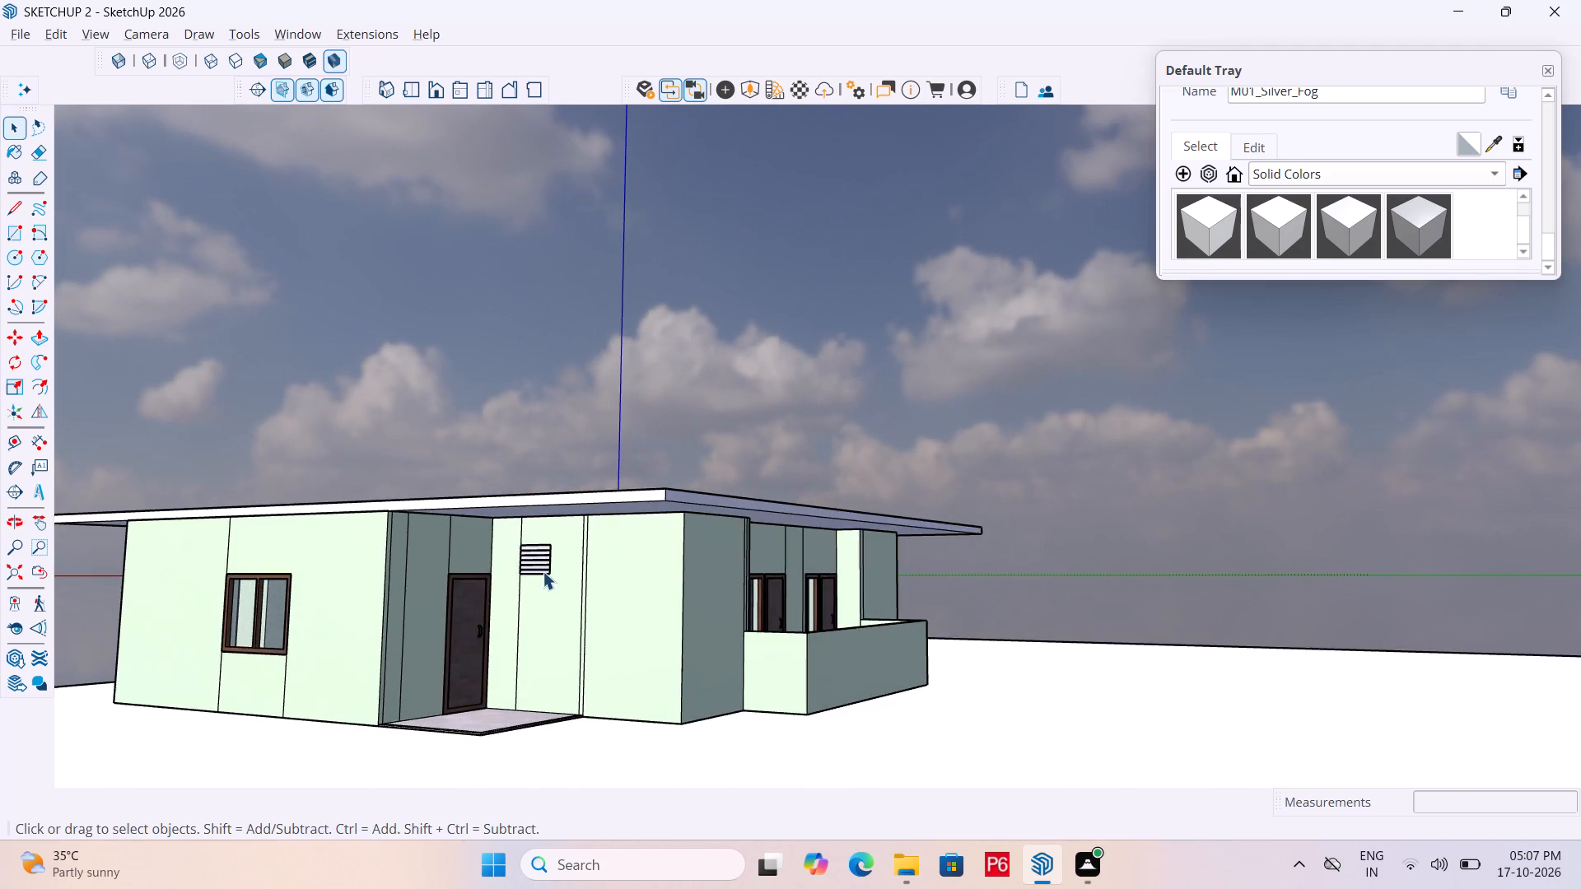
pyautogui.scroll(8, 543, 570)
pyautogui.click(537, 563)
pyautogui.scroll(5, 550, 560)
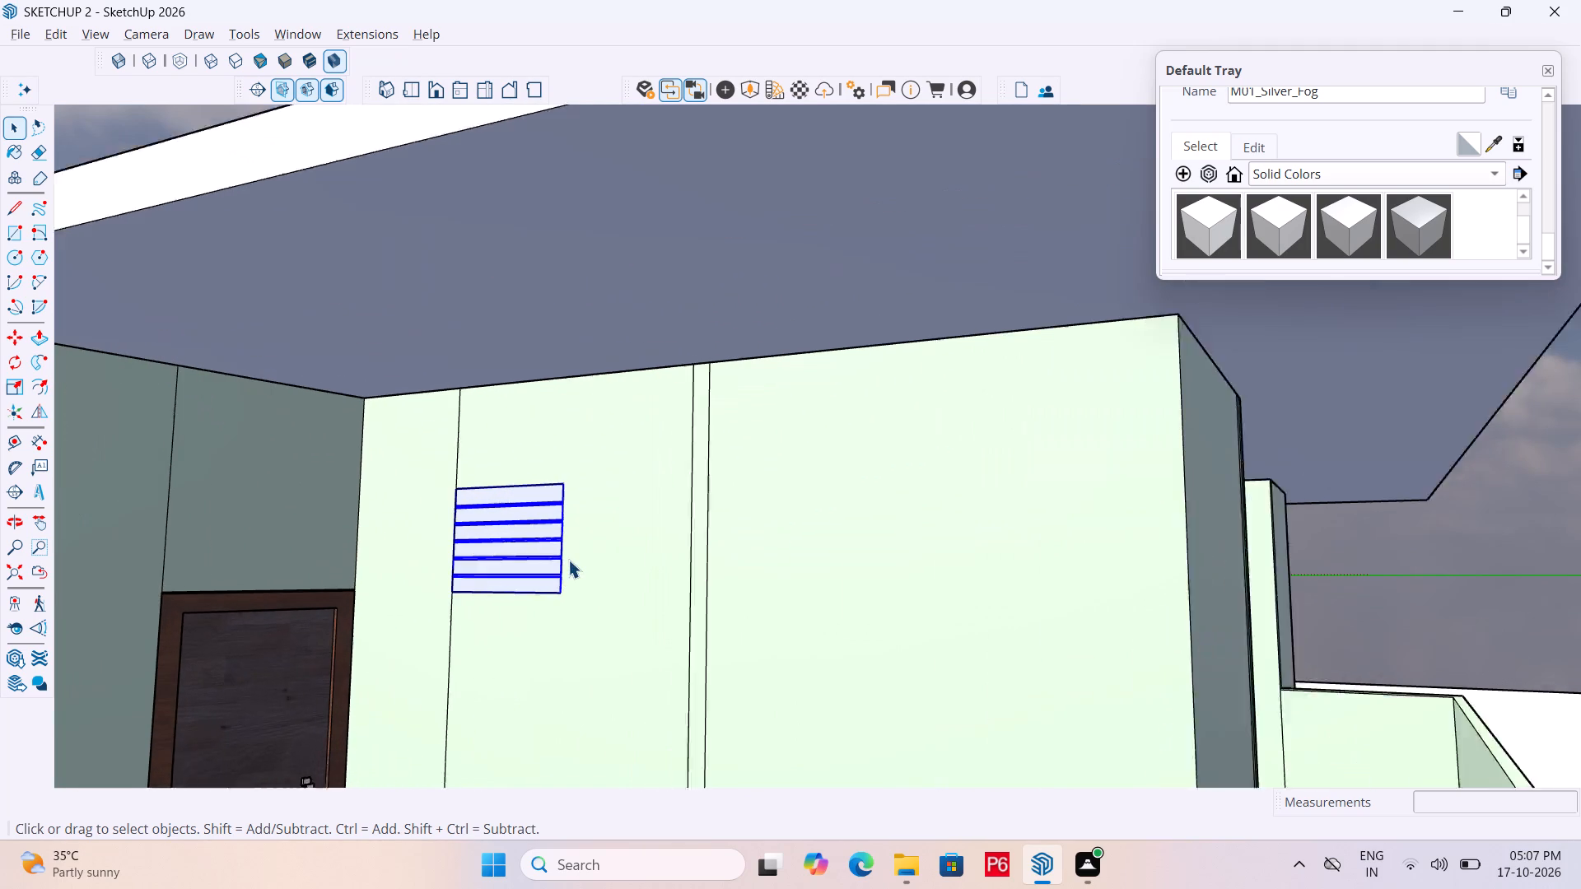
pyautogui.scroll(1, 568, 560)
pyautogui.press('m')
pyautogui.click(561, 595)
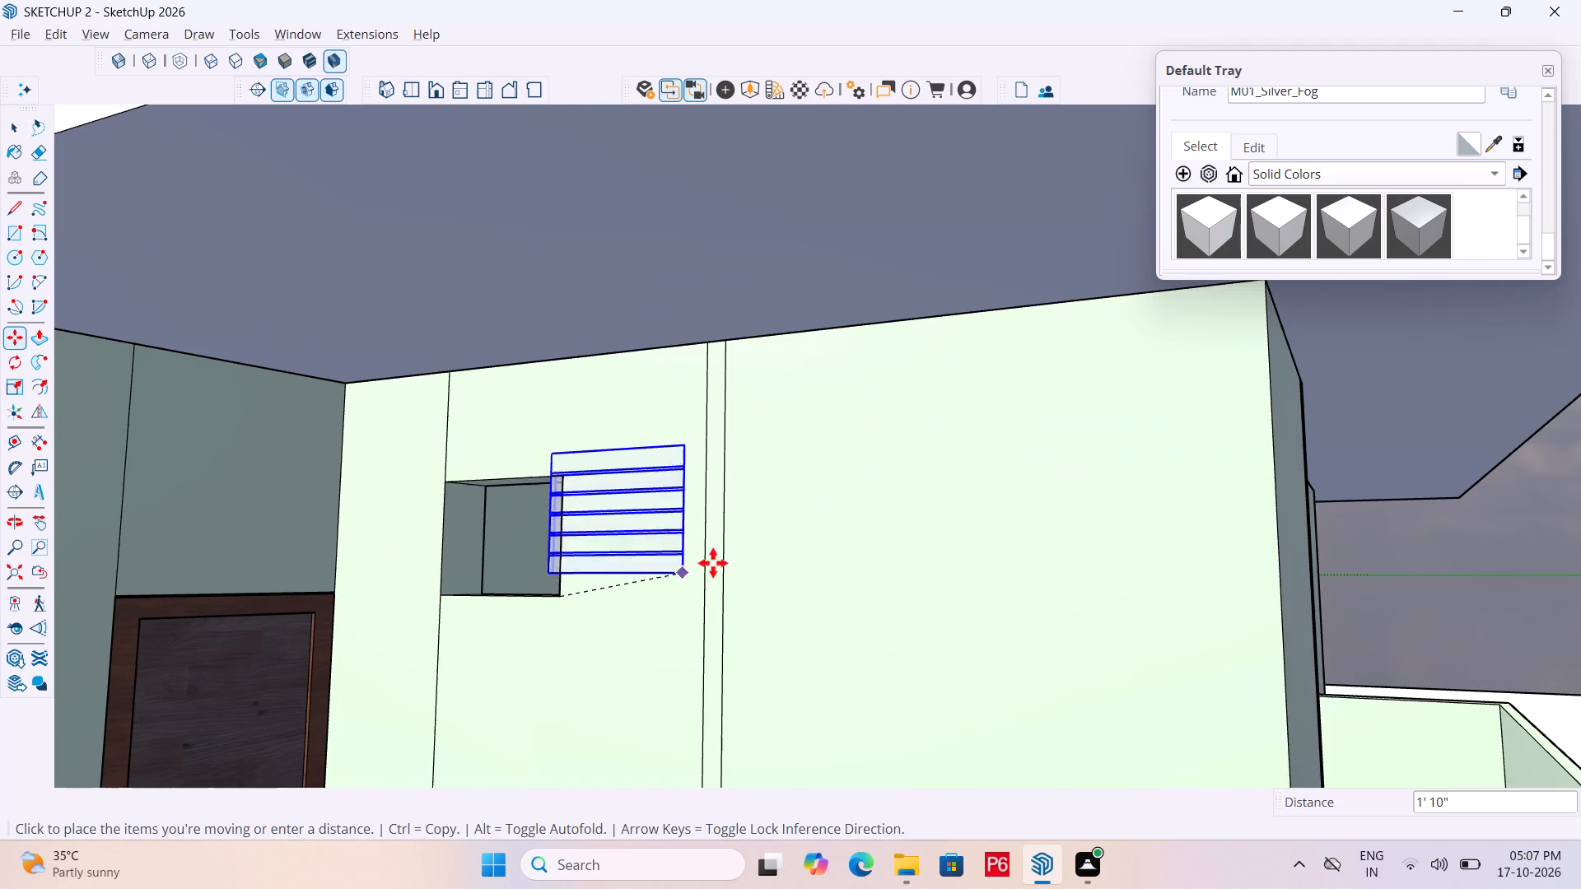
pyautogui.scroll(-6, 576, 540)
pyautogui.scroll(-5, 735, 546)
pyautogui.moveTo(1054, 587); pyautogui.dragTo(0, 596, button='middle')
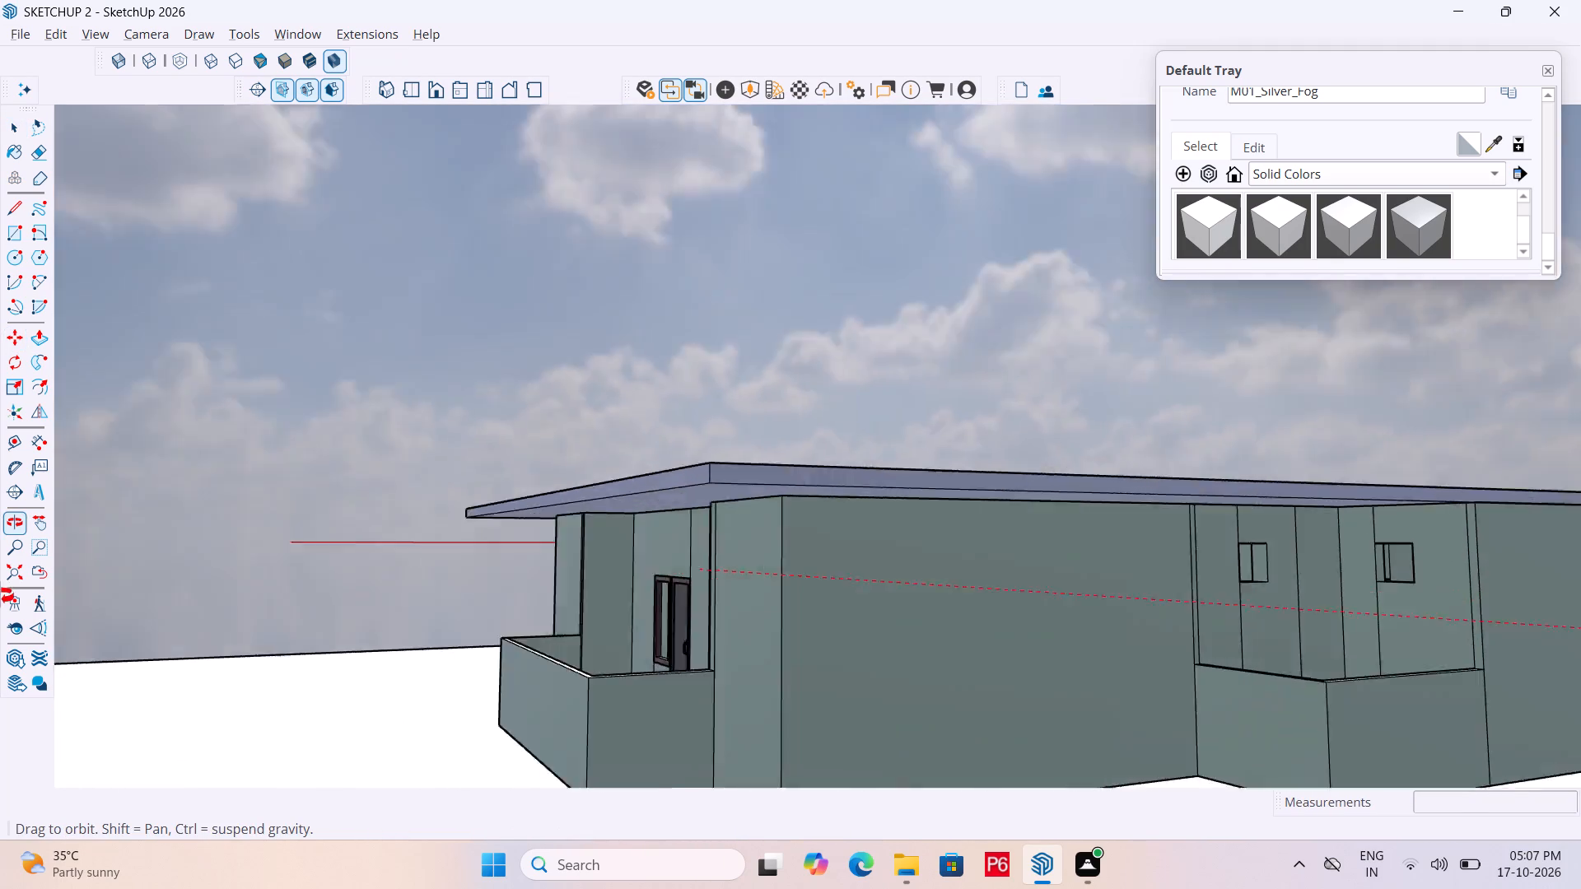
pyautogui.moveTo(0, 596); pyautogui.dragTo(0, 600, button='middle')
pyautogui.scroll(7, 1250, 584)
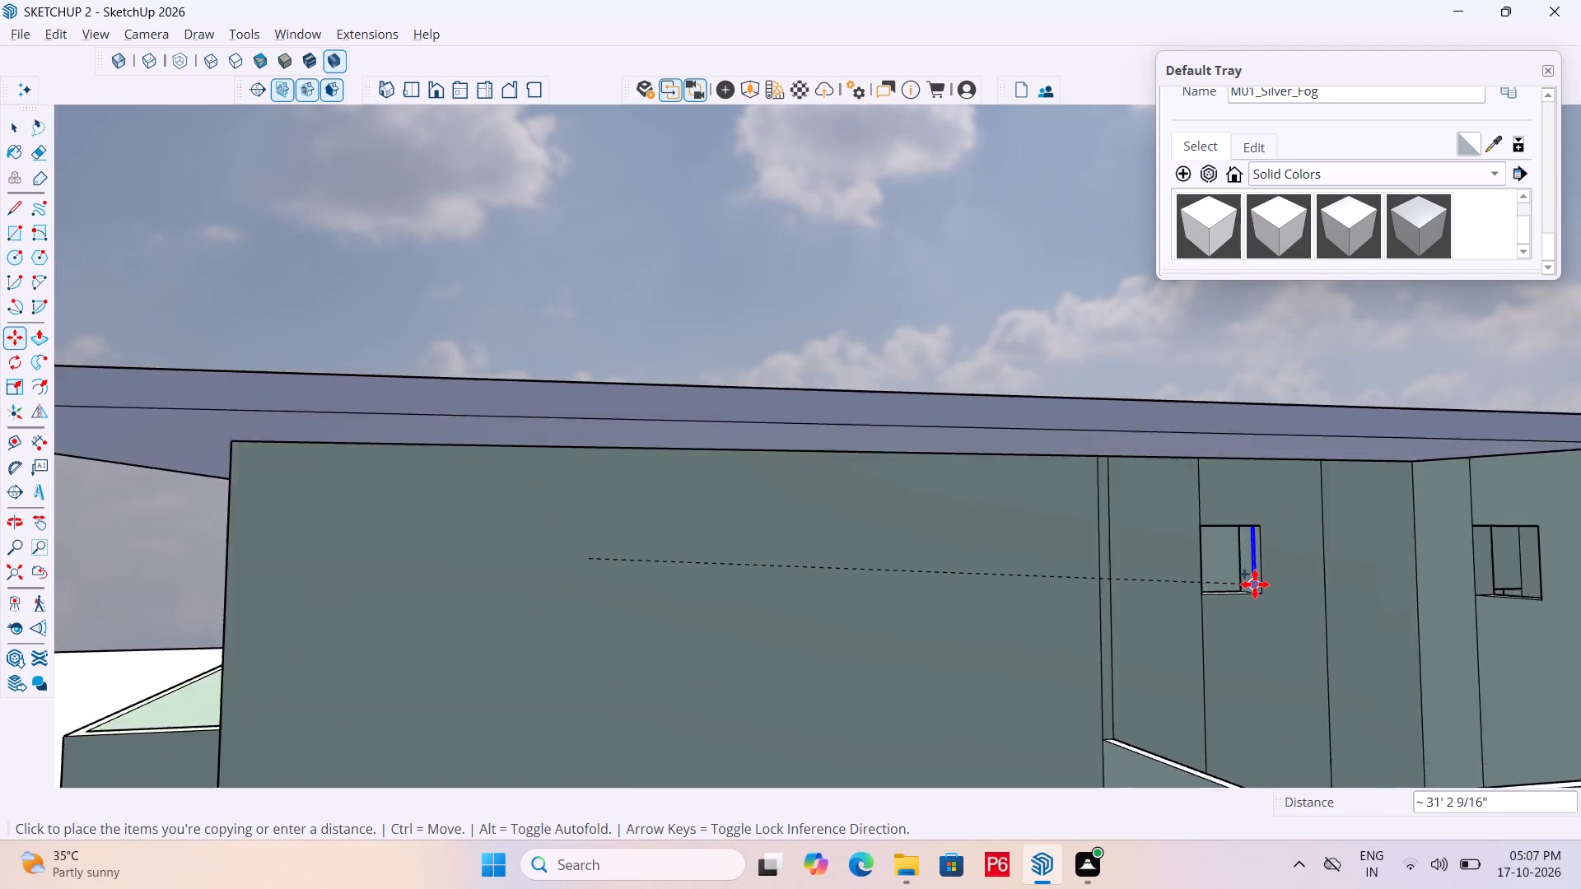
pyautogui.scroll(4, 1255, 584)
pyautogui.click(1168, 607)
# Rotate the copied ventilator about 180 degrees around the vertical axis at its bottom corner, so it lies along the recess wall.
pyautogui.moveTo(1326, 592); pyautogui.dragTo(1224, 595, button='middle')
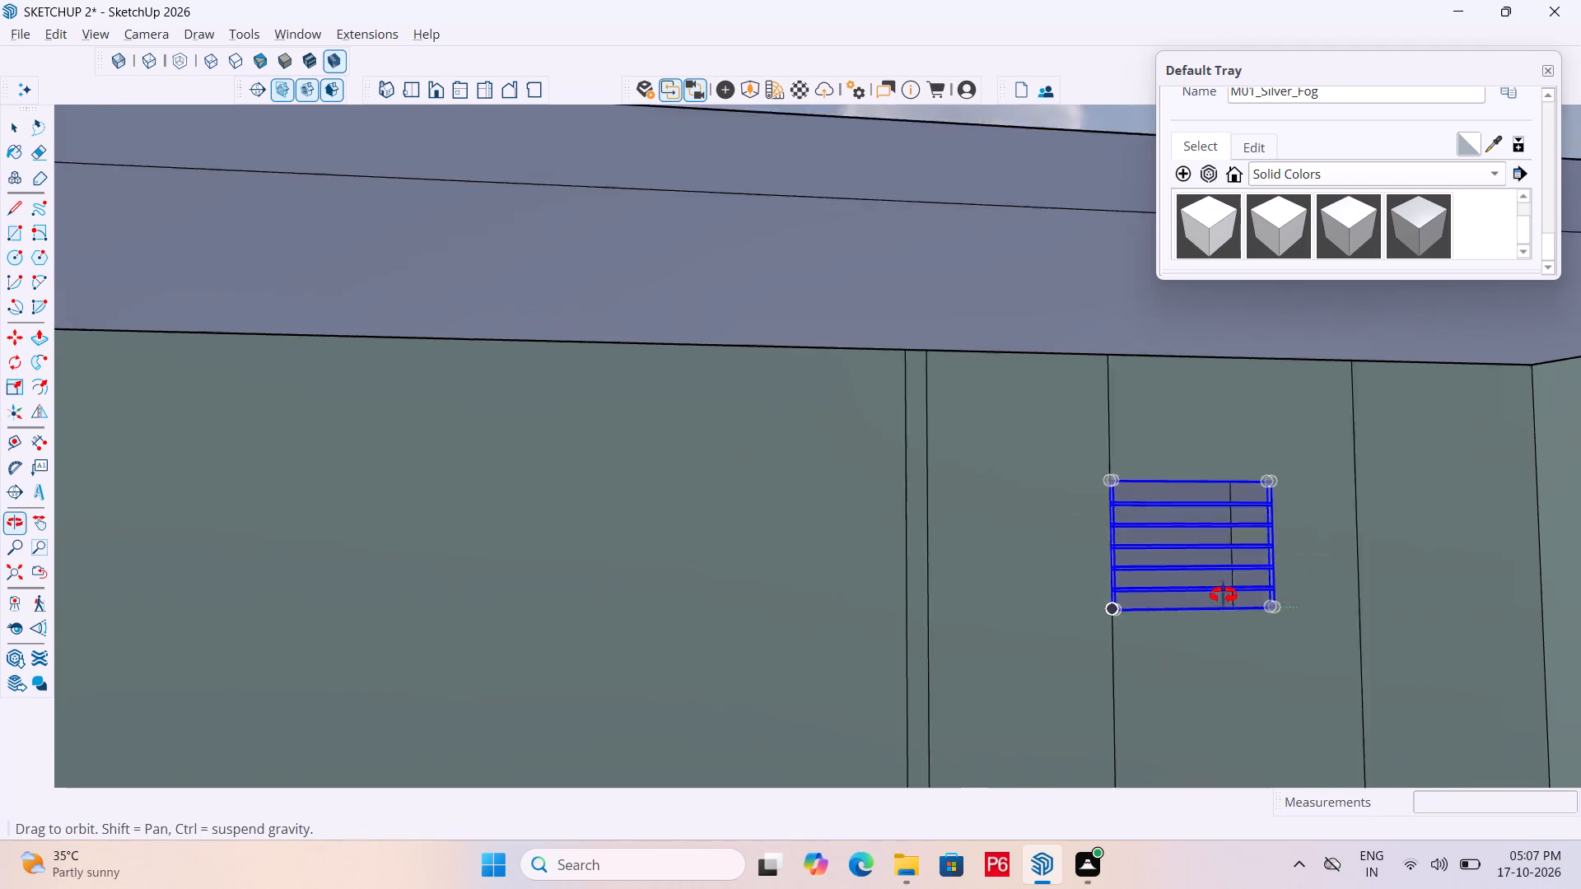
pyautogui.moveTo(1224, 595); pyautogui.dragTo(1117, 609, button='middle')
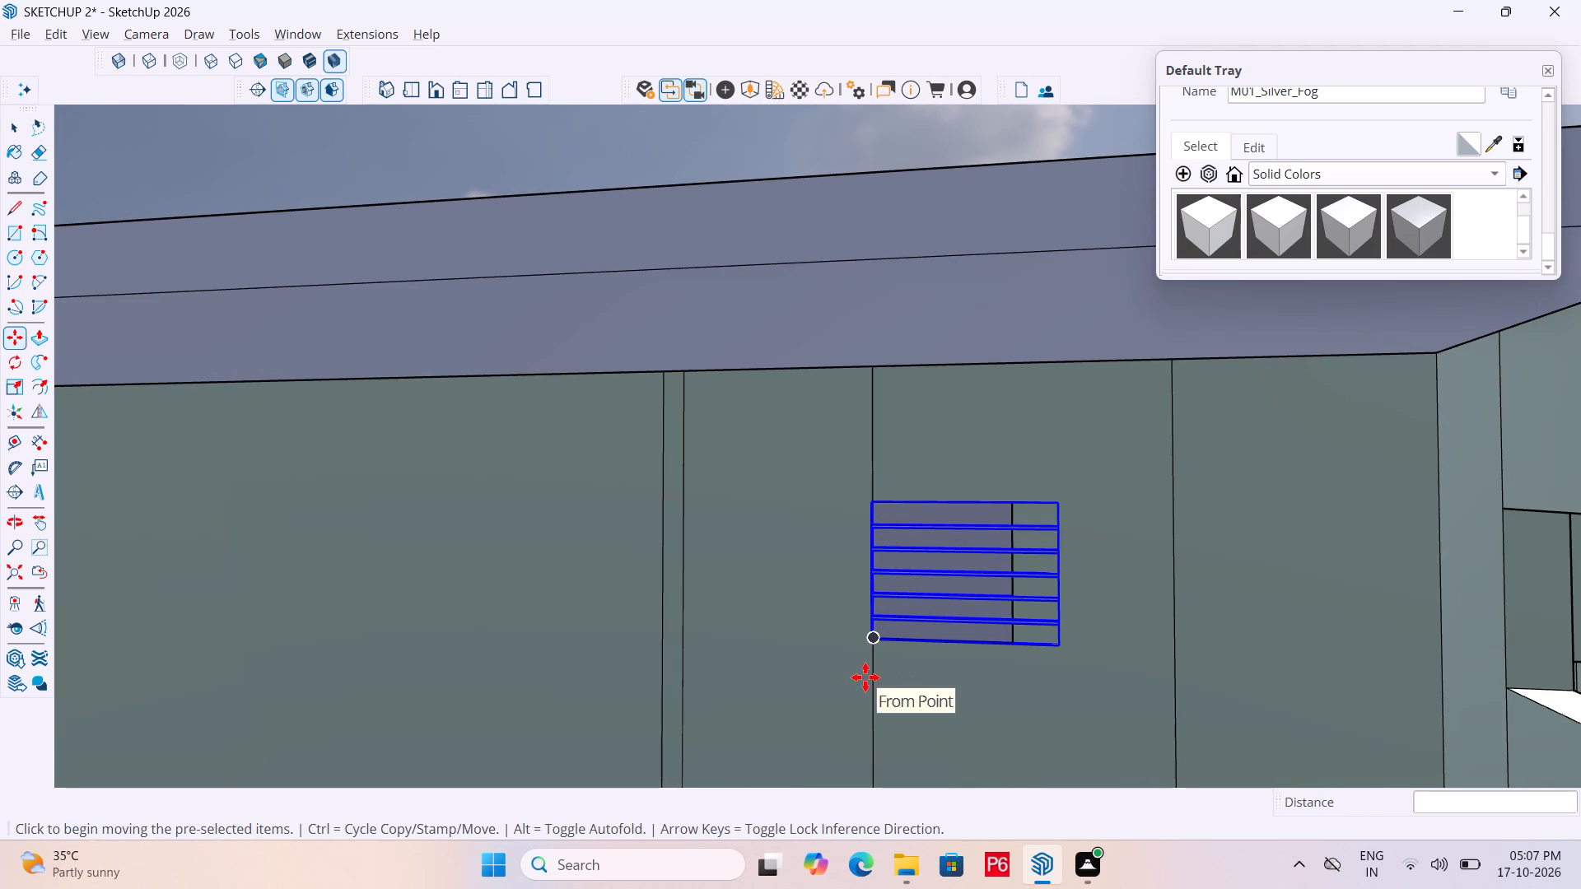
pyautogui.click(16, 361)
pyautogui.scroll(4, 951, 626)
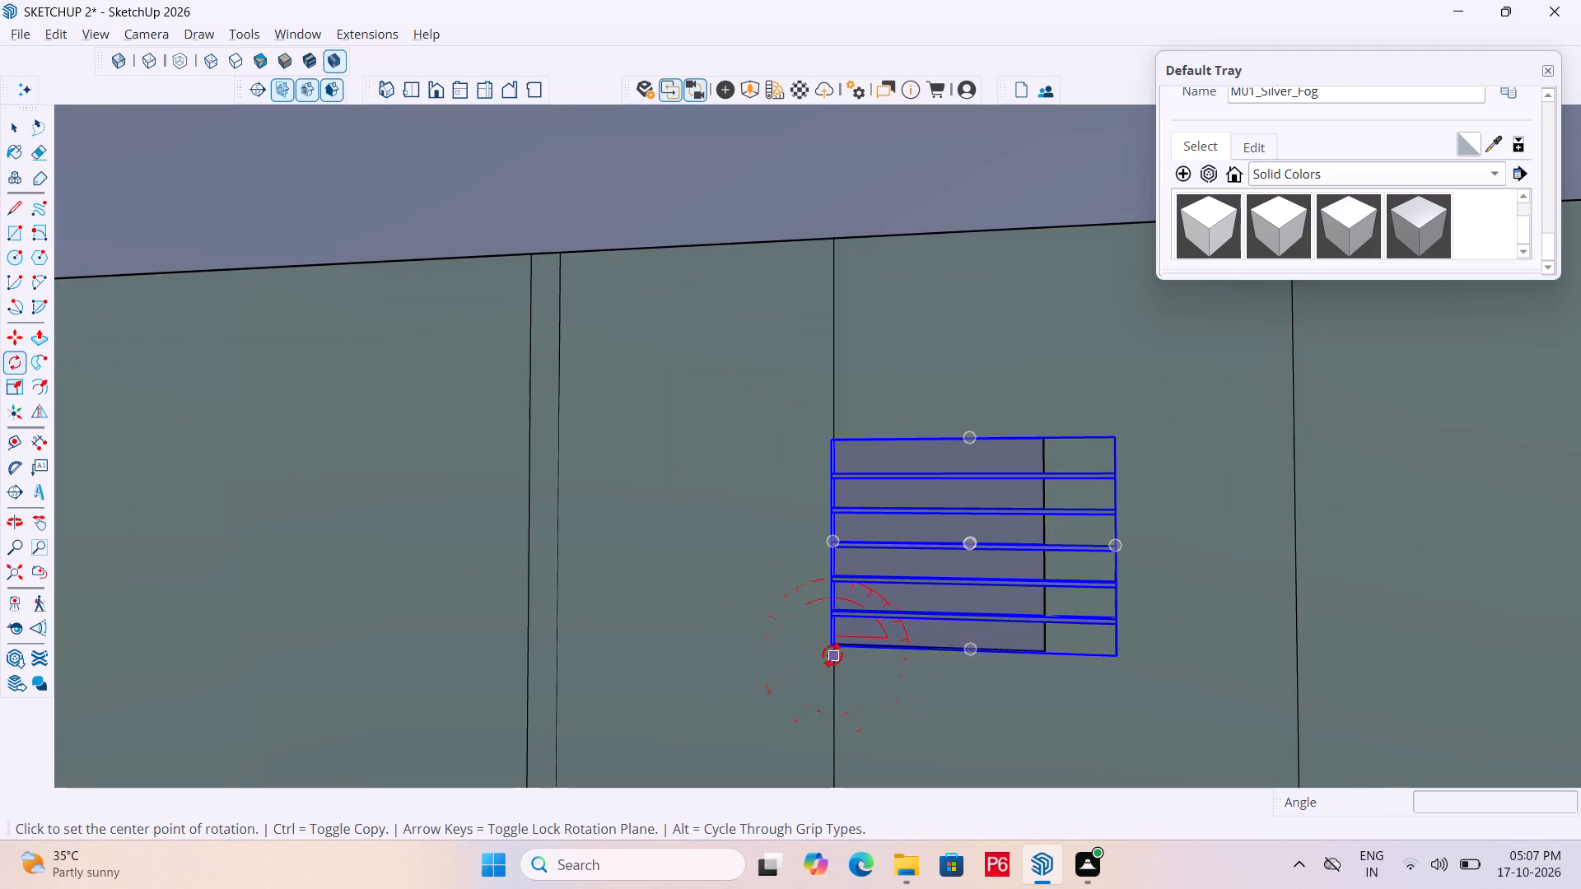
pyautogui.press('Down')
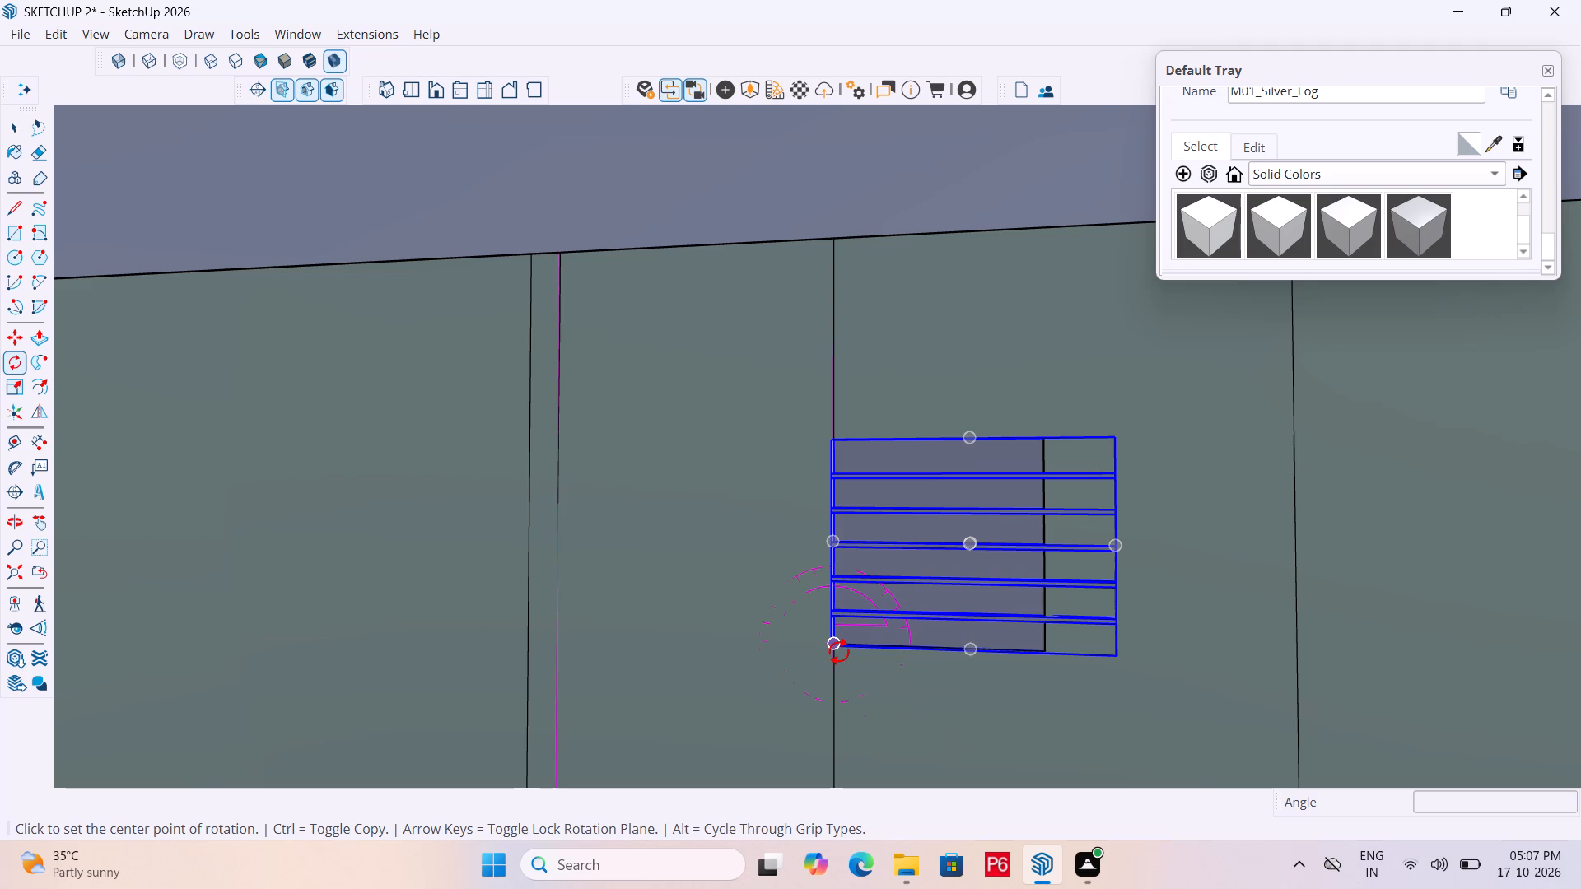
pyautogui.press('Up')
pyautogui.click(839, 651)
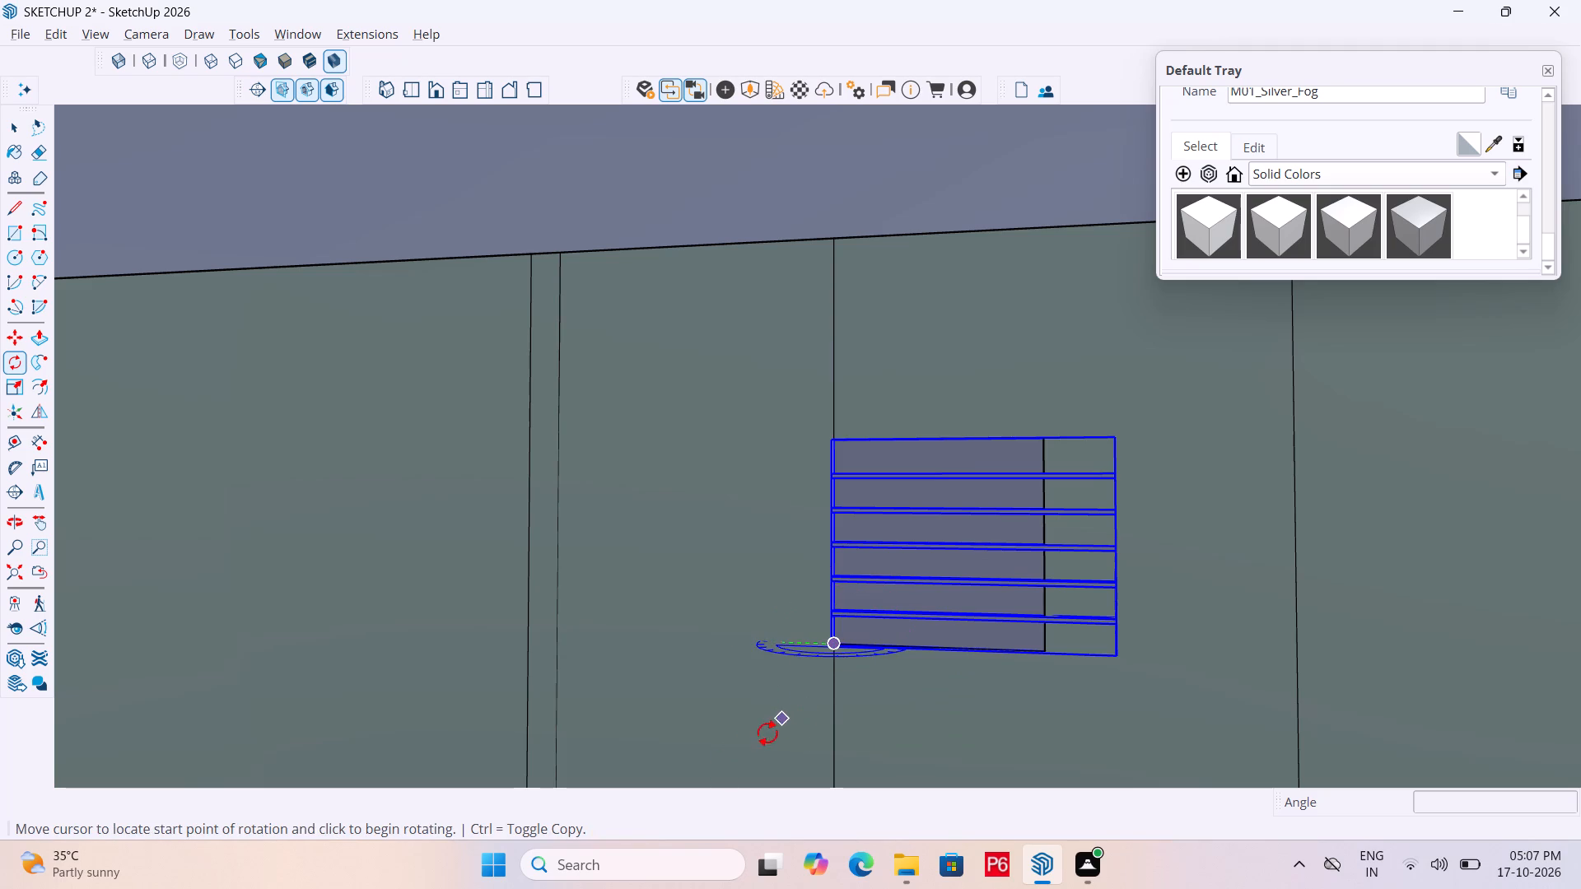
pyautogui.moveTo(771, 702); pyautogui.dragTo(1038, 766, button='middle')
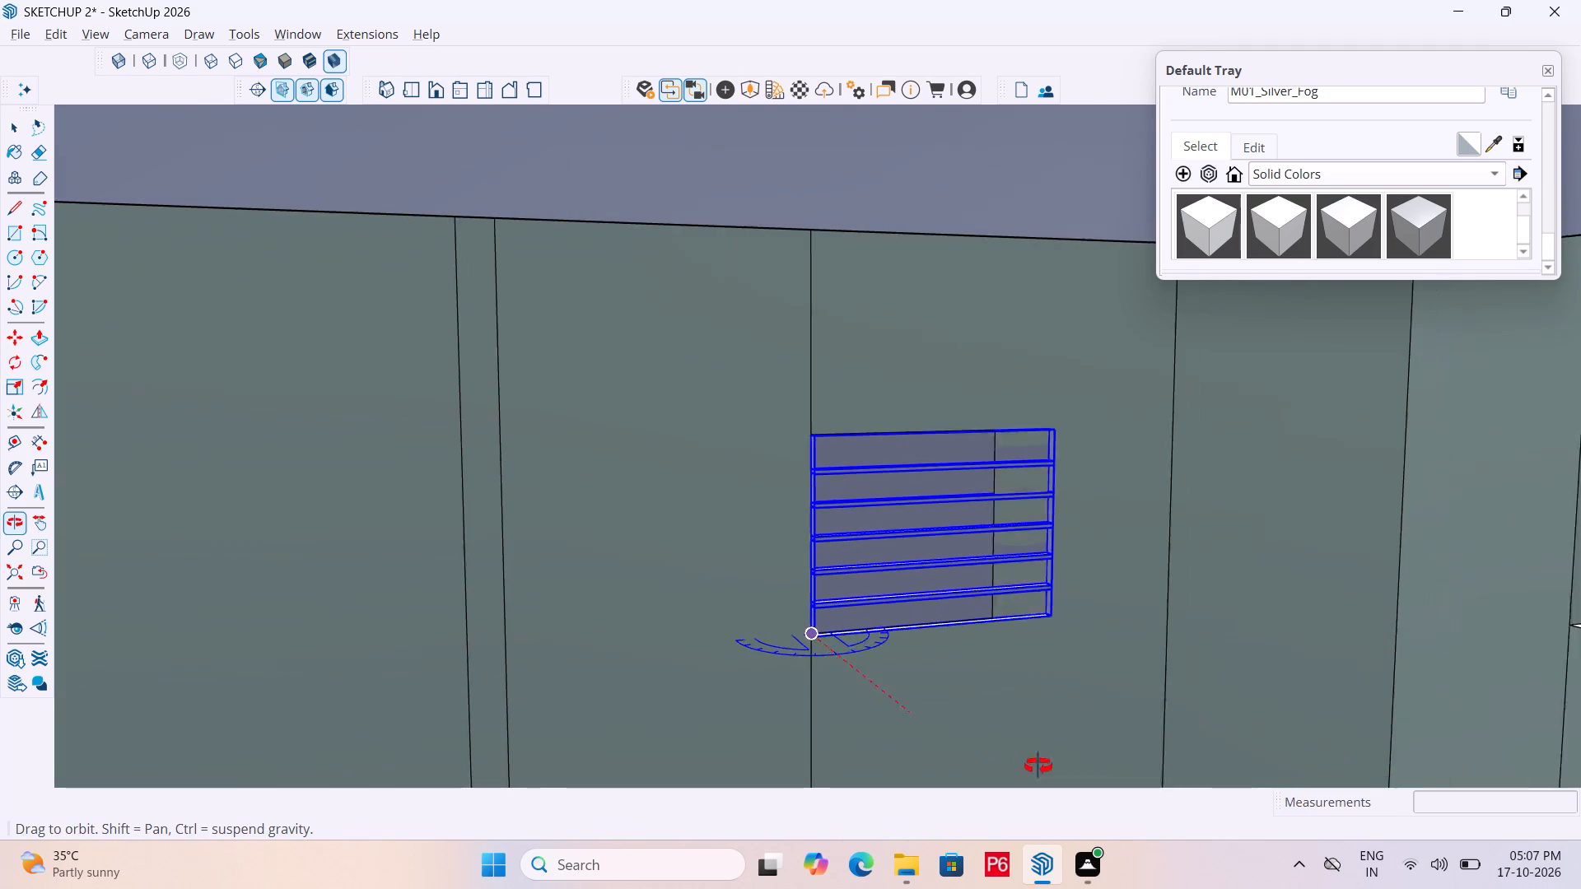
pyautogui.moveTo(1038, 766); pyautogui.dragTo(1070, 798, button='middle')
pyautogui.moveTo(956, 751); pyautogui.dragTo(965, 739)
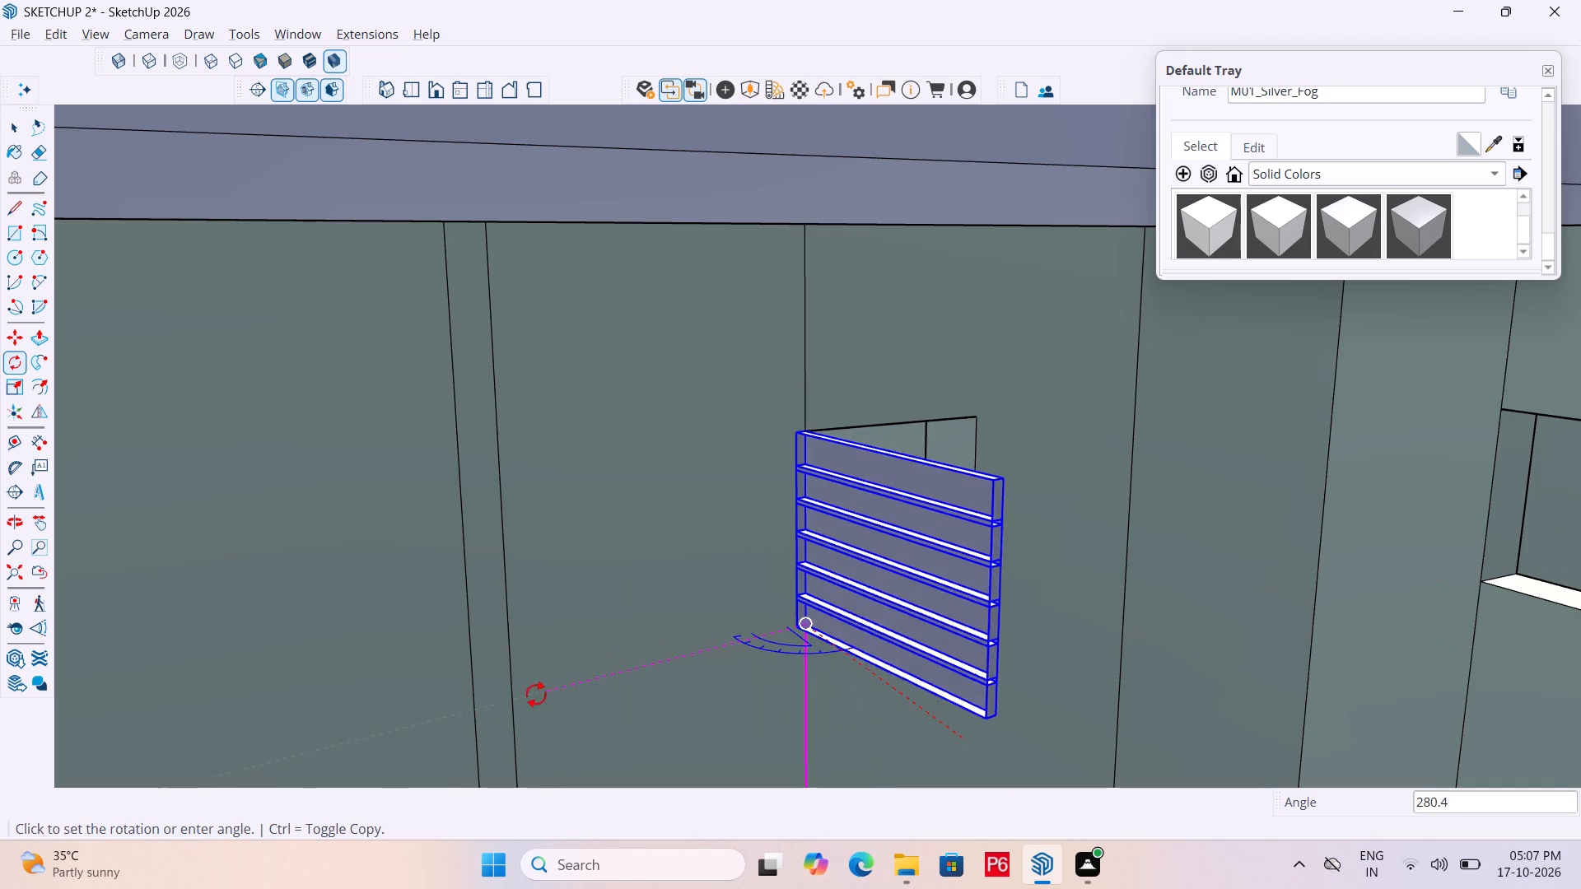
pyautogui.moveTo(759, 552); pyautogui.dragTo(281, 563, button='middle')
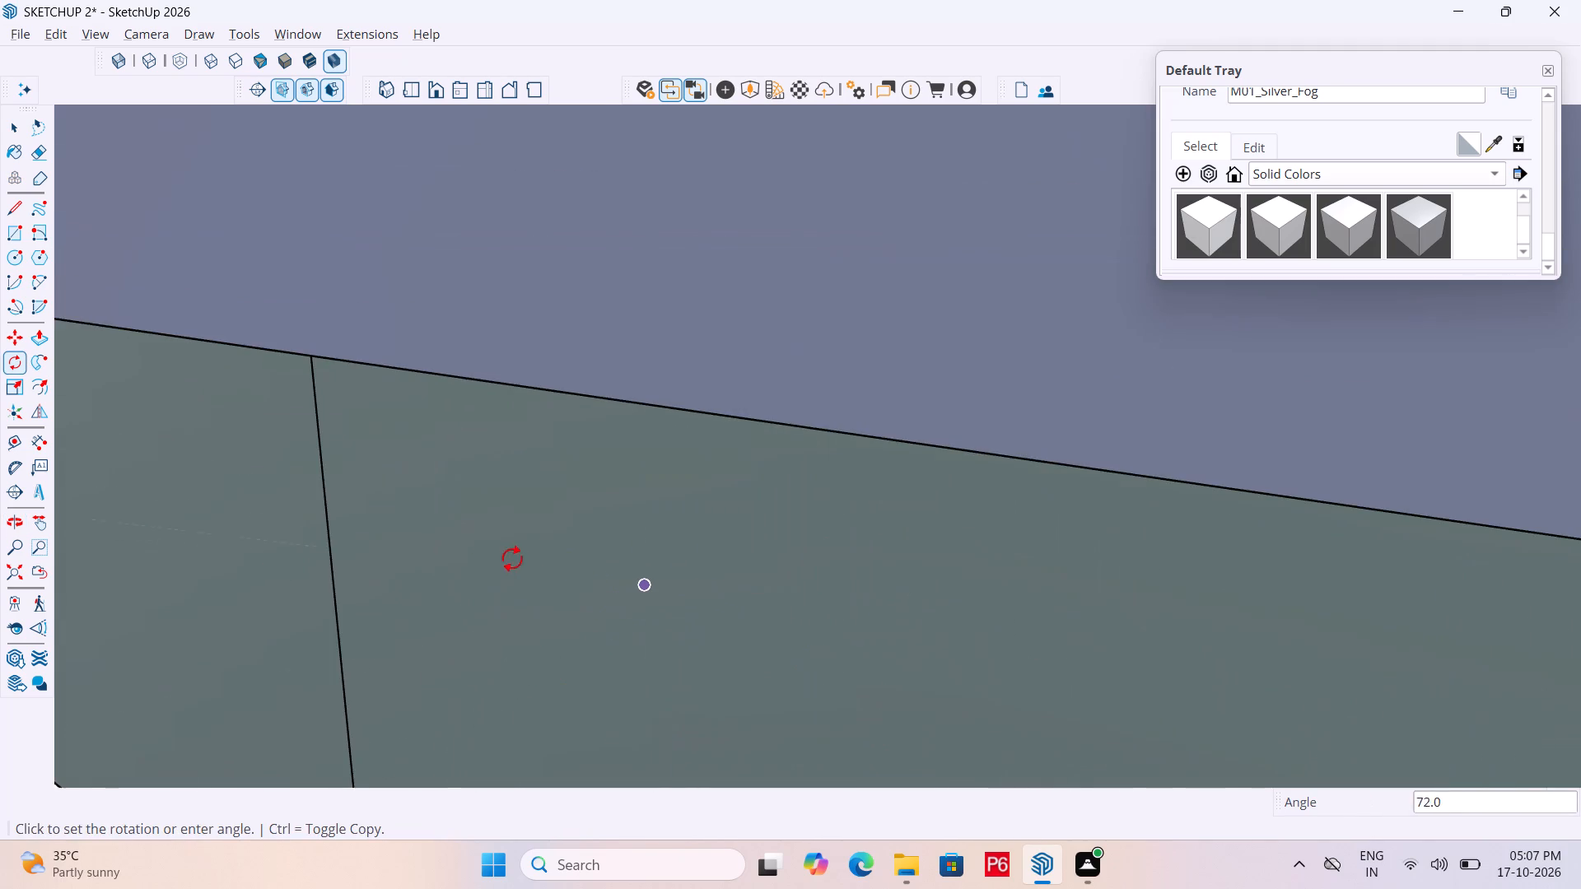
pyautogui.moveTo(633, 550); pyautogui.dragTo(807, 557, button='middle')
pyautogui.scroll(-5, 1066, 563)
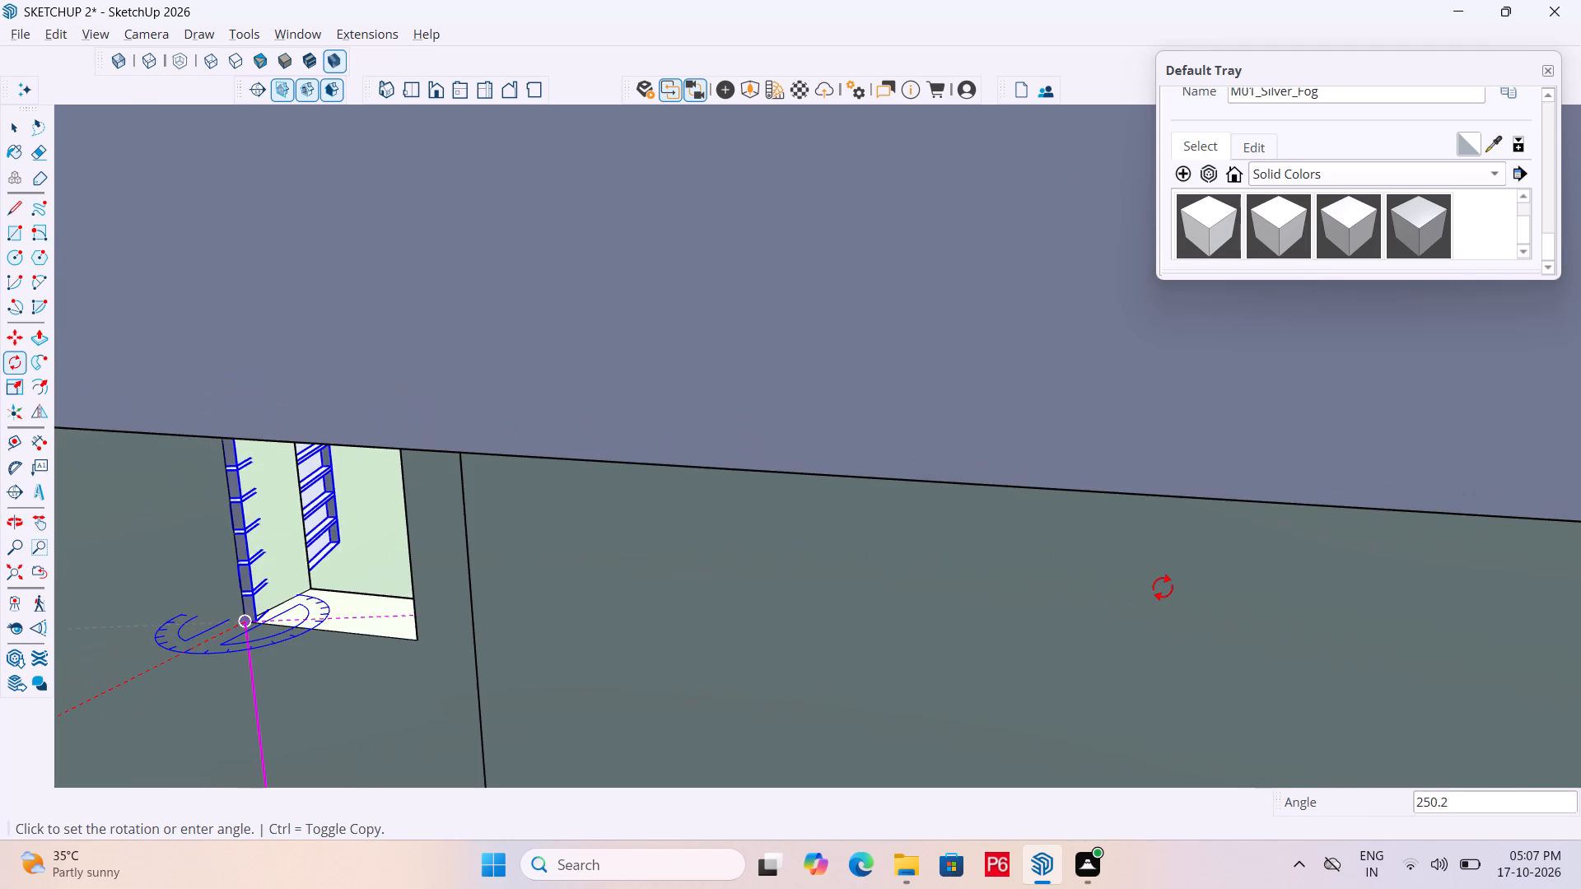
pyautogui.scroll(1, 460, 506)
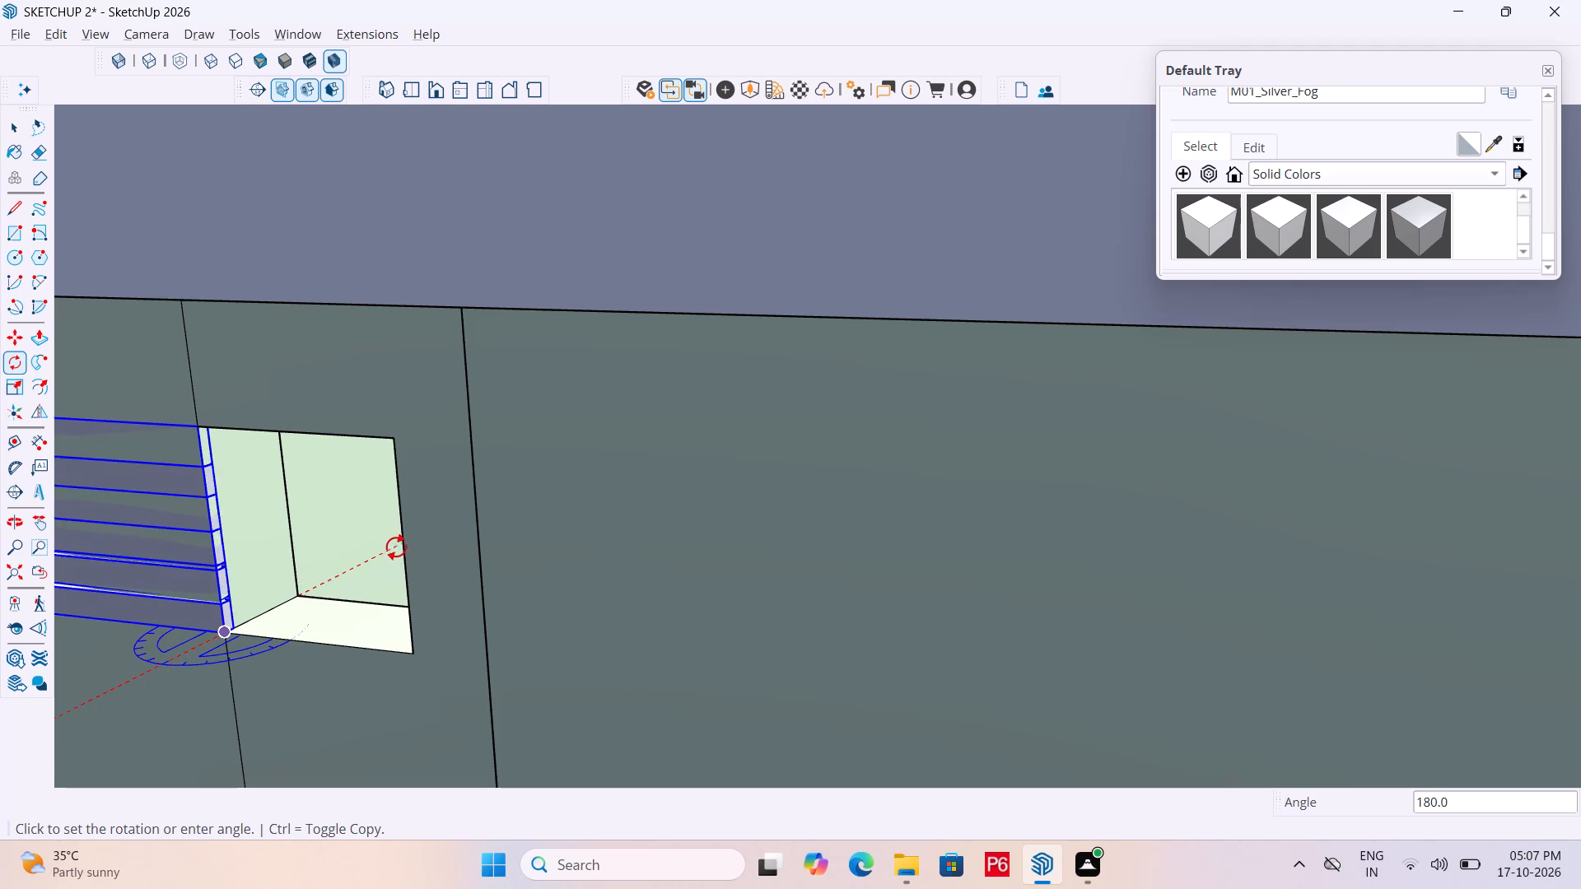
pyautogui.moveTo(393, 538); pyautogui.dragTo(421, 533, button='middle')
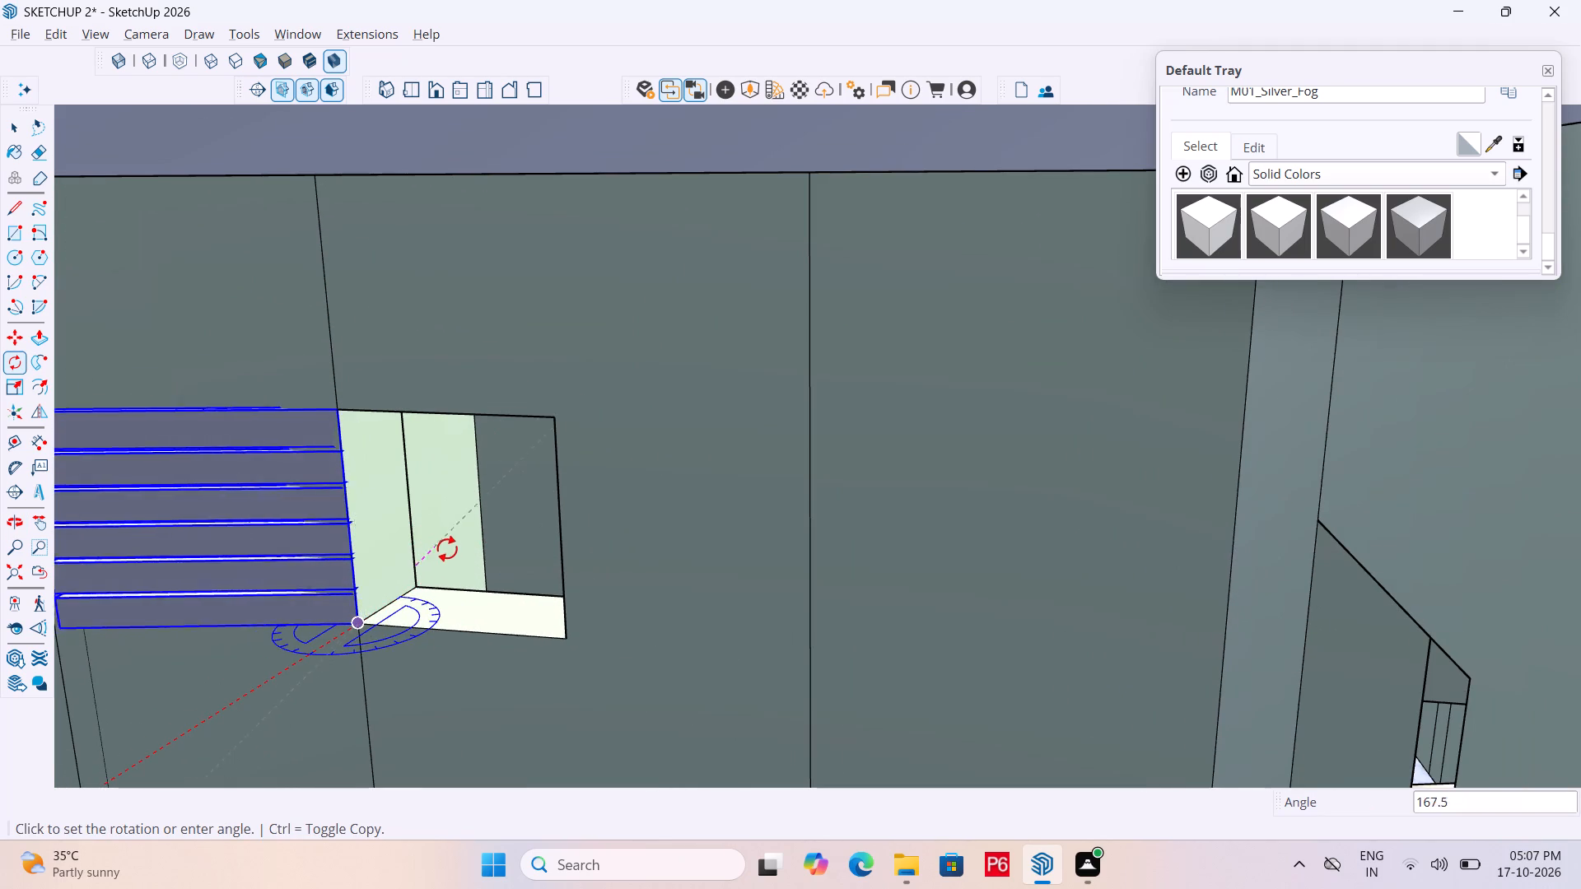
pyautogui.click(455, 552)
pyautogui.press('space')
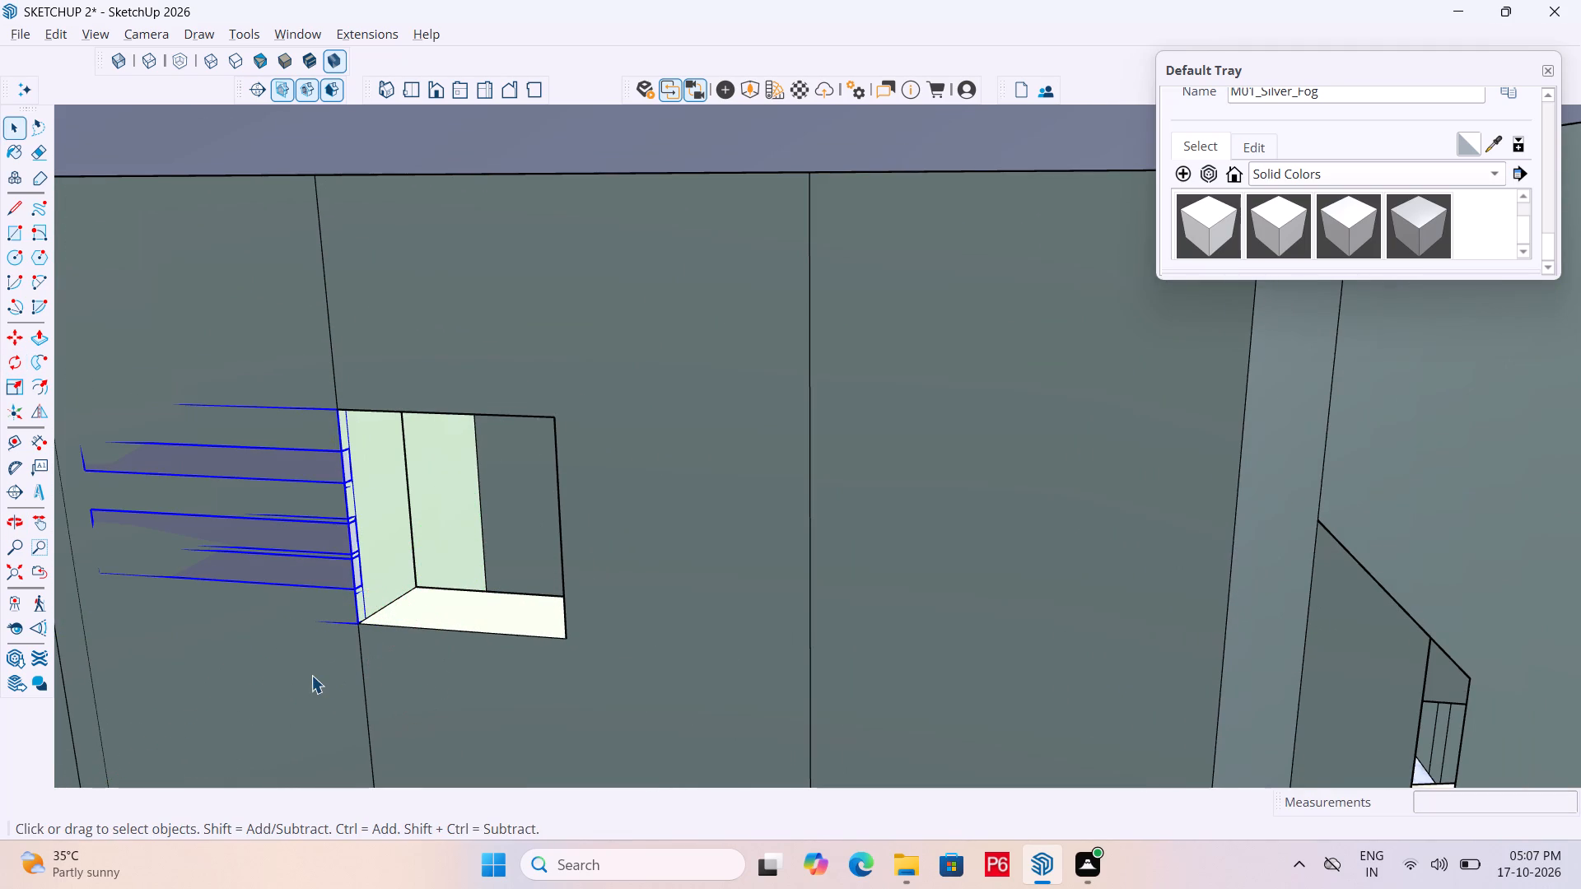
# Move the rotated ventilator by its bottom corner to the opposite bottom corner of the first small high opening.
pyautogui.scroll(2, 317, 663)
pyautogui.press('m')
pyautogui.click(370, 625)
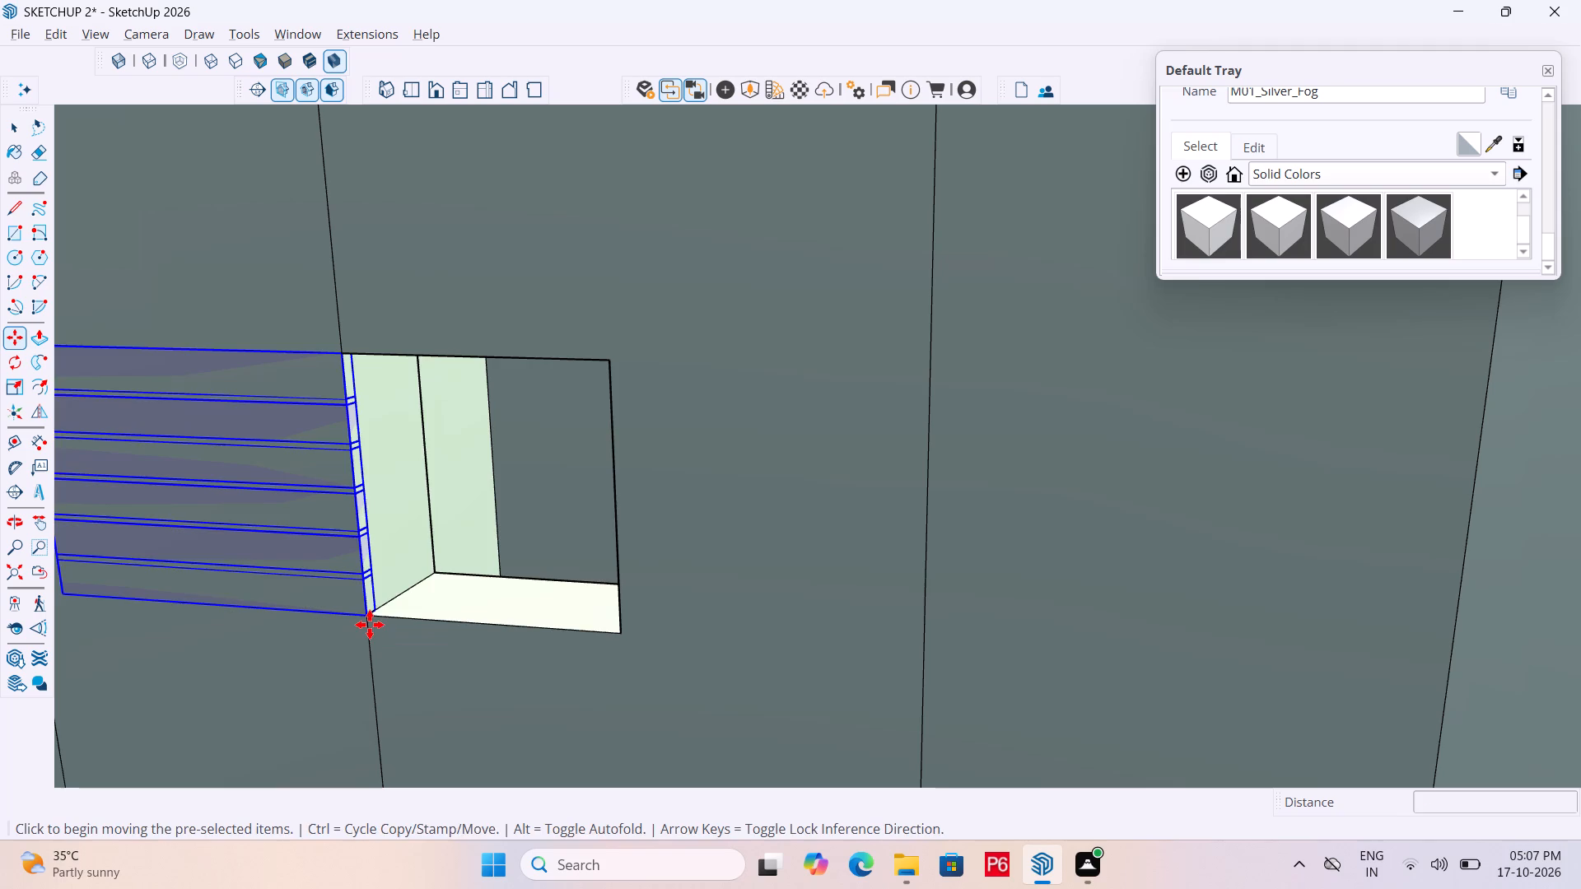
pyautogui.click(621, 640)
pyautogui.scroll(-3, 598, 514)
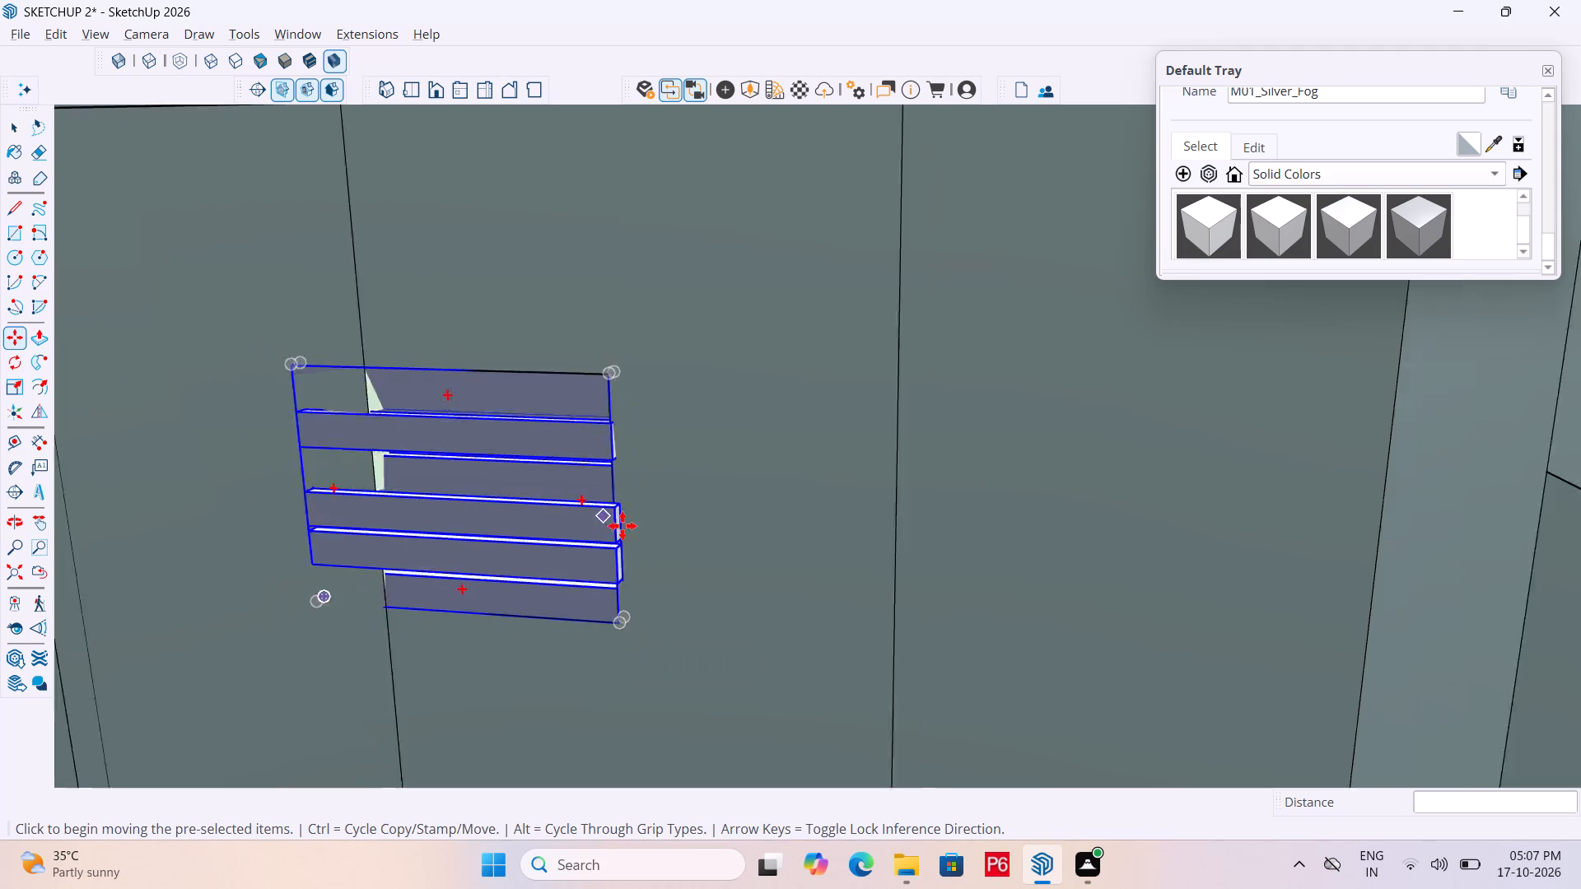
pyautogui.scroll(-2, 623, 526)
pyautogui.scroll(5, 646, 589)
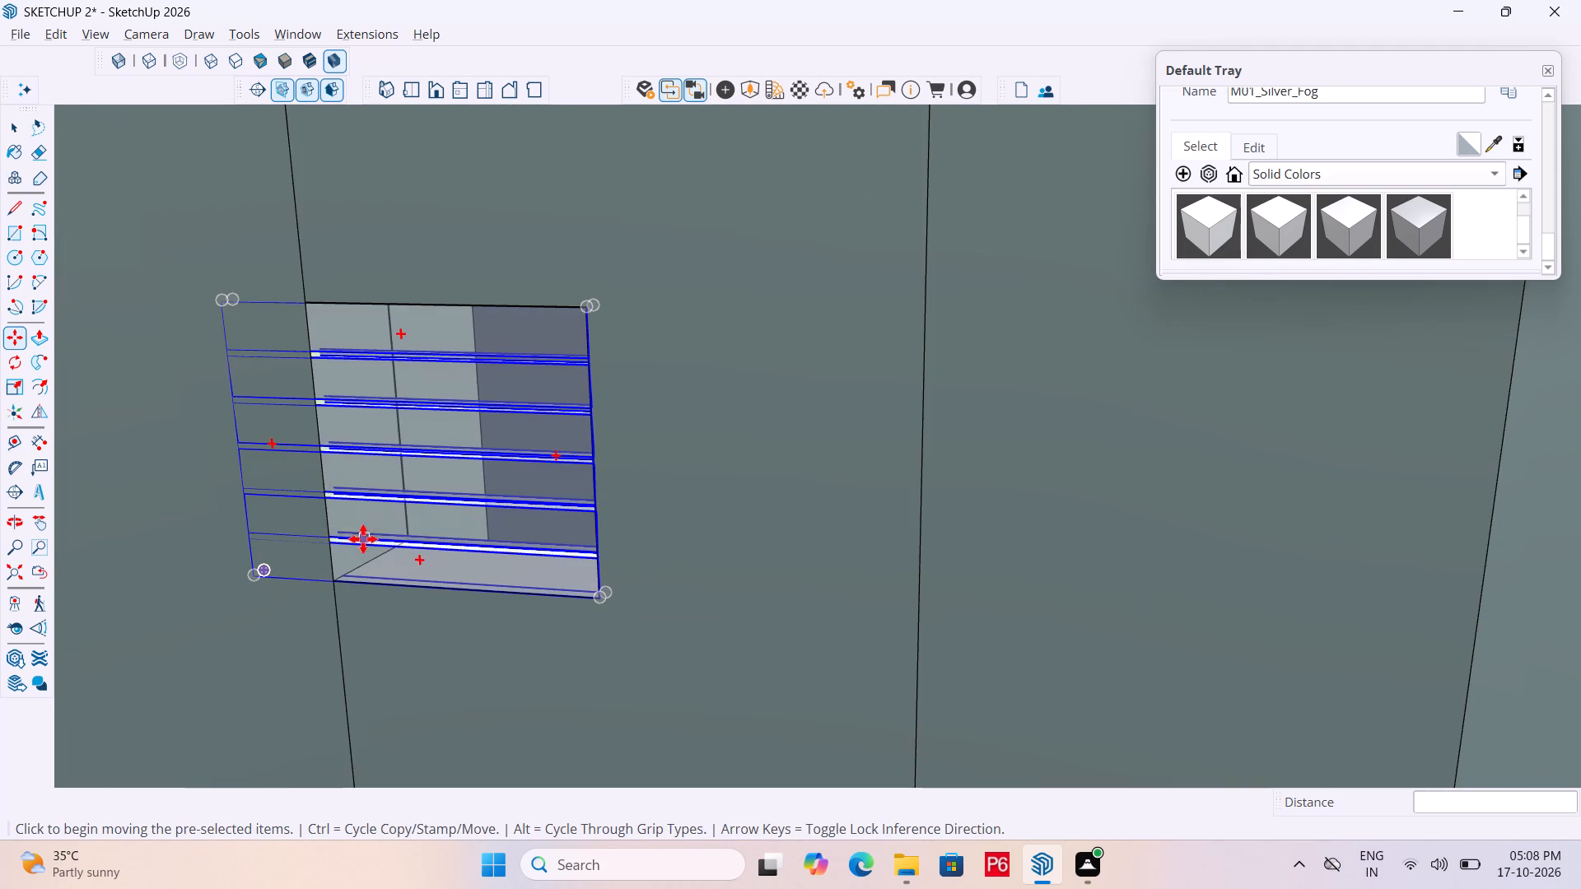
# Scale the ventilator's width to 0.76 along the green axis so its free side meets the opening's edge.
pyautogui.click(19, 386)
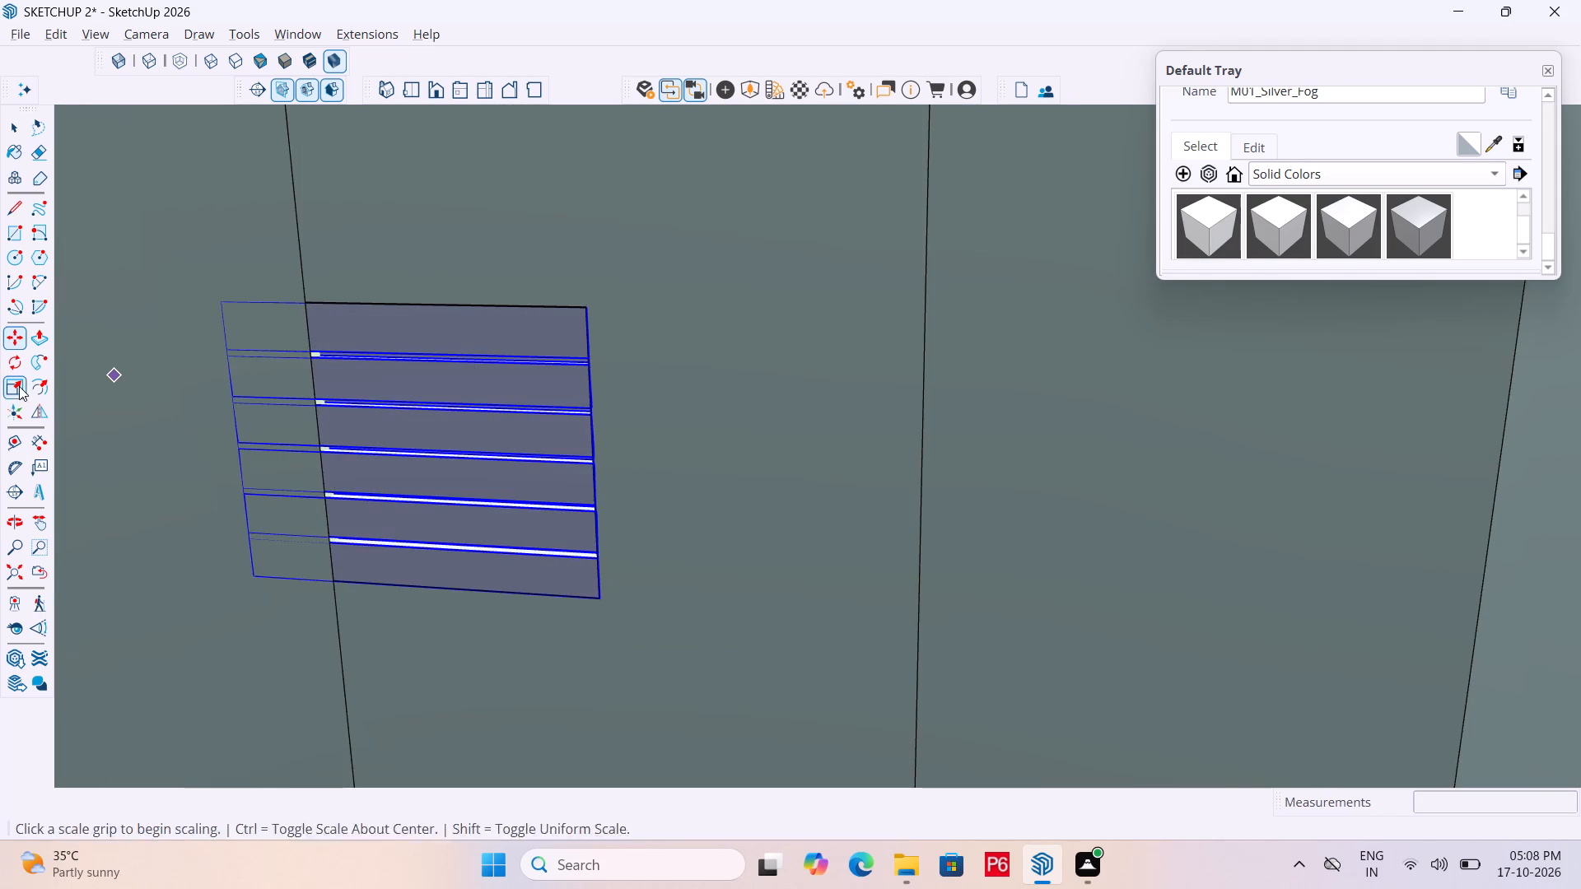
pyautogui.scroll(5, 243, 411)
pyautogui.scroll(6, 268, 486)
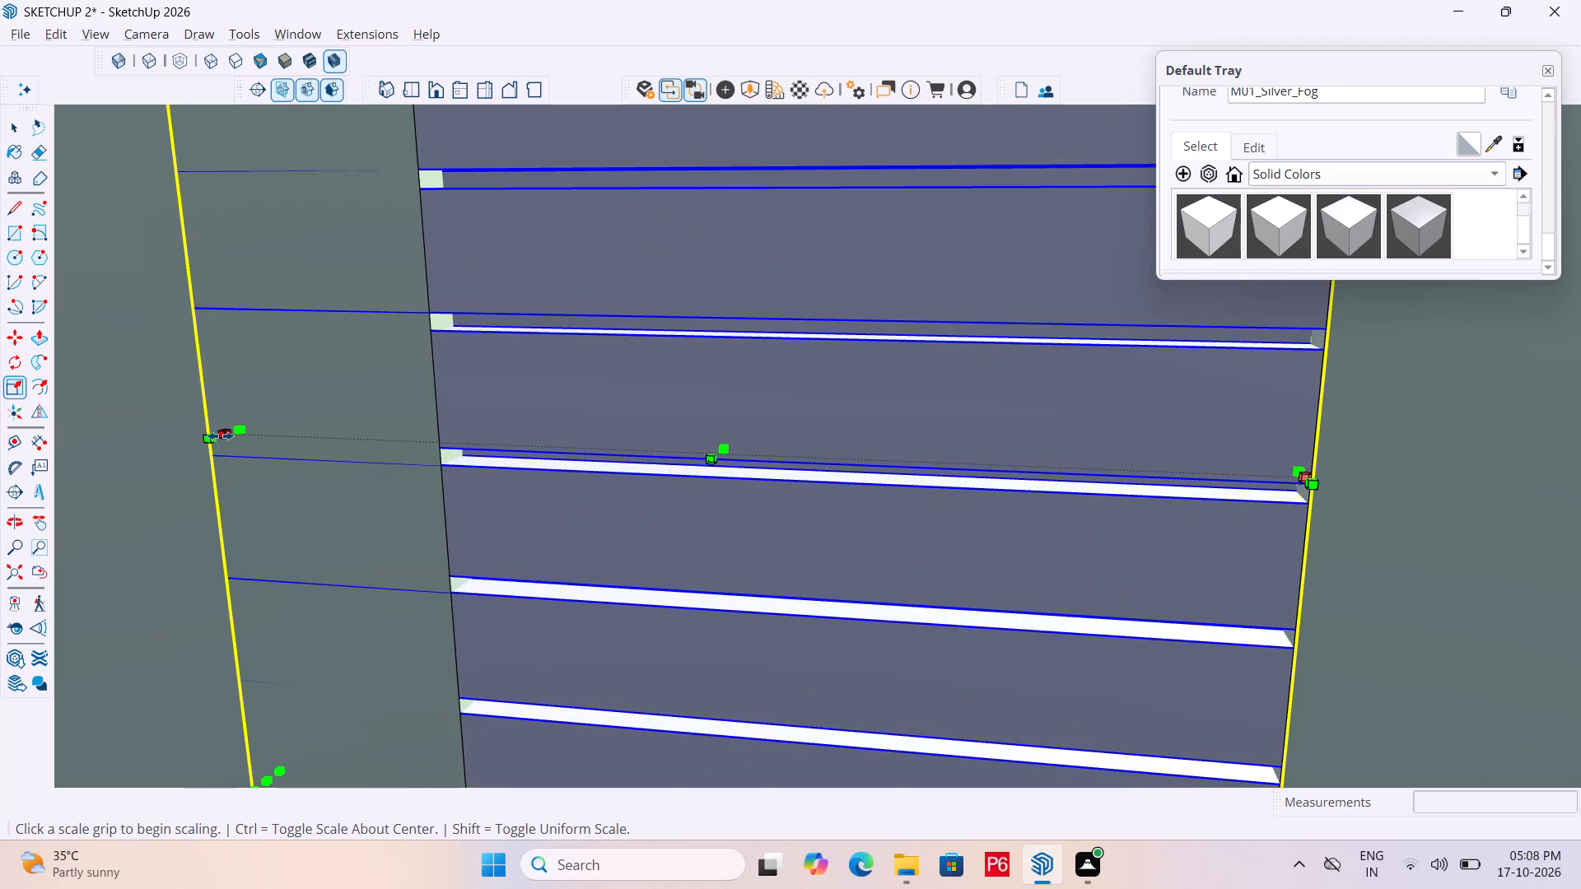
pyautogui.click(228, 439)
pyautogui.click(453, 467)
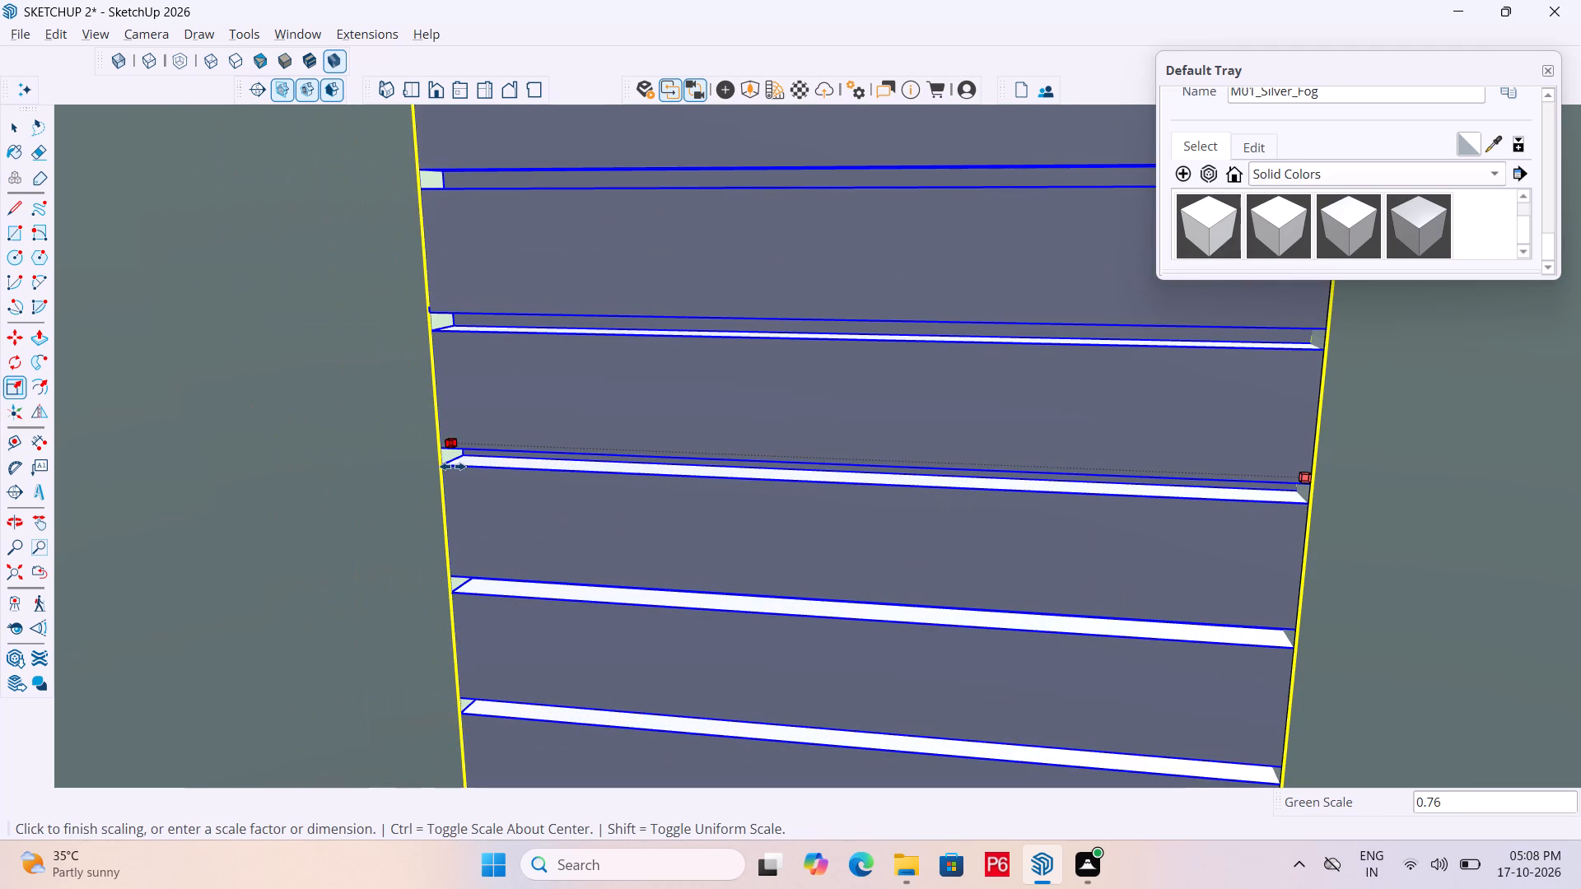
# Save the model.
pyautogui.scroll(-6, 446, 341)
pyautogui.hotkey('ctrl', 's')
pyautogui.hotkey('ctrl', 's')
pyautogui.keyDown('ctrl'); pyautogui.scroll(-2, 480, 343); pyautogui.keyUp('ctrl')
pyautogui.hotkey('ctrl', 's')
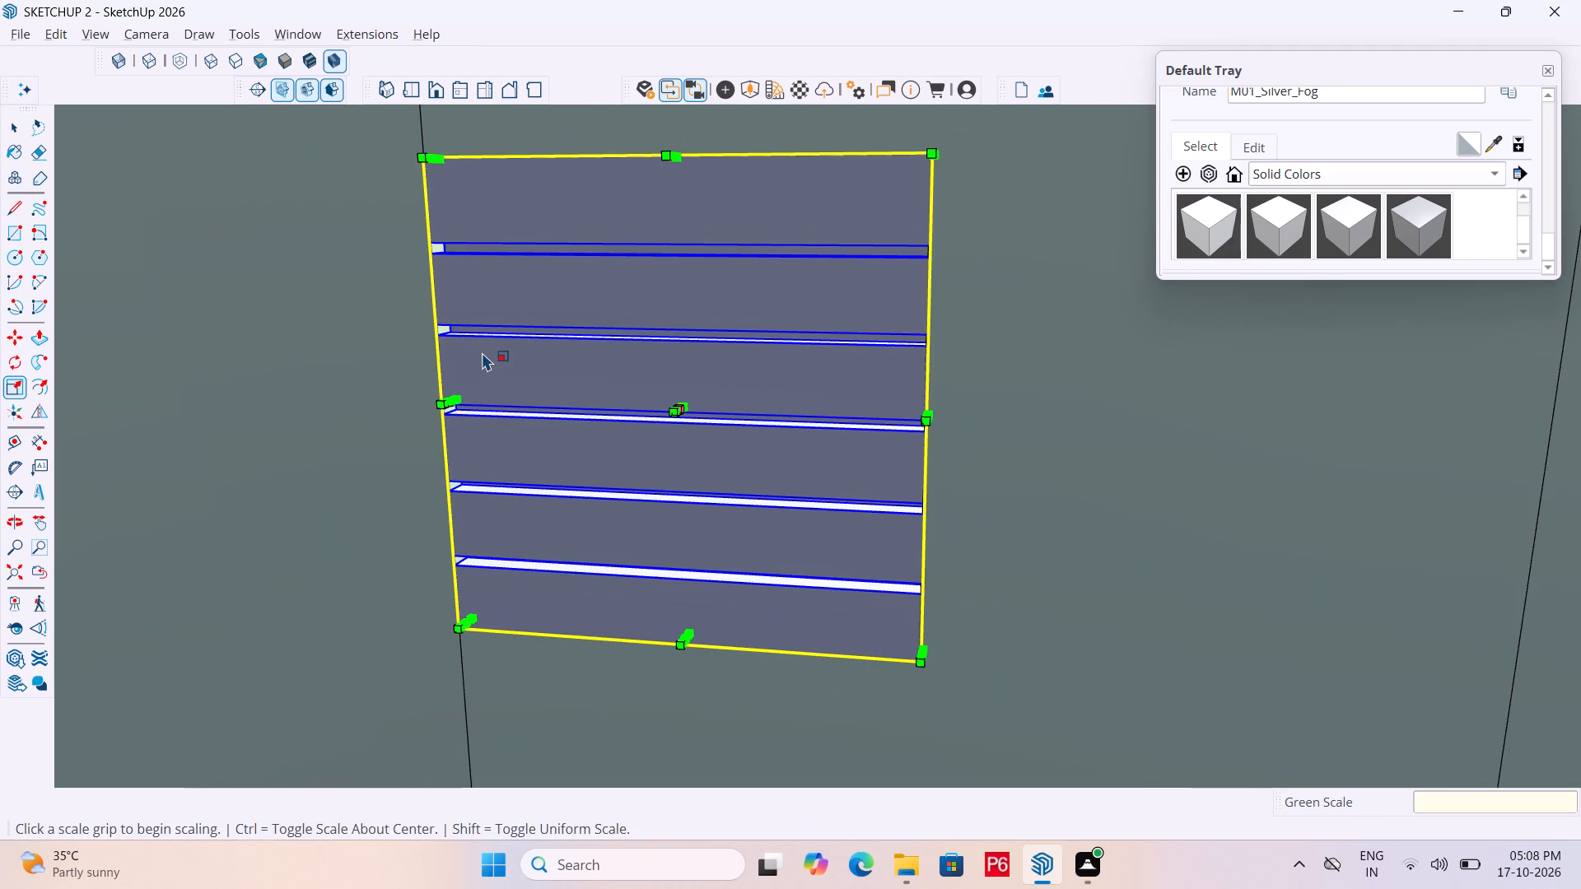
# Copy the fitted ventilator by its bottom corner to the bottom corner of the second small high opening on the adjoining recess wall.
pyautogui.scroll(-5, 503, 373)
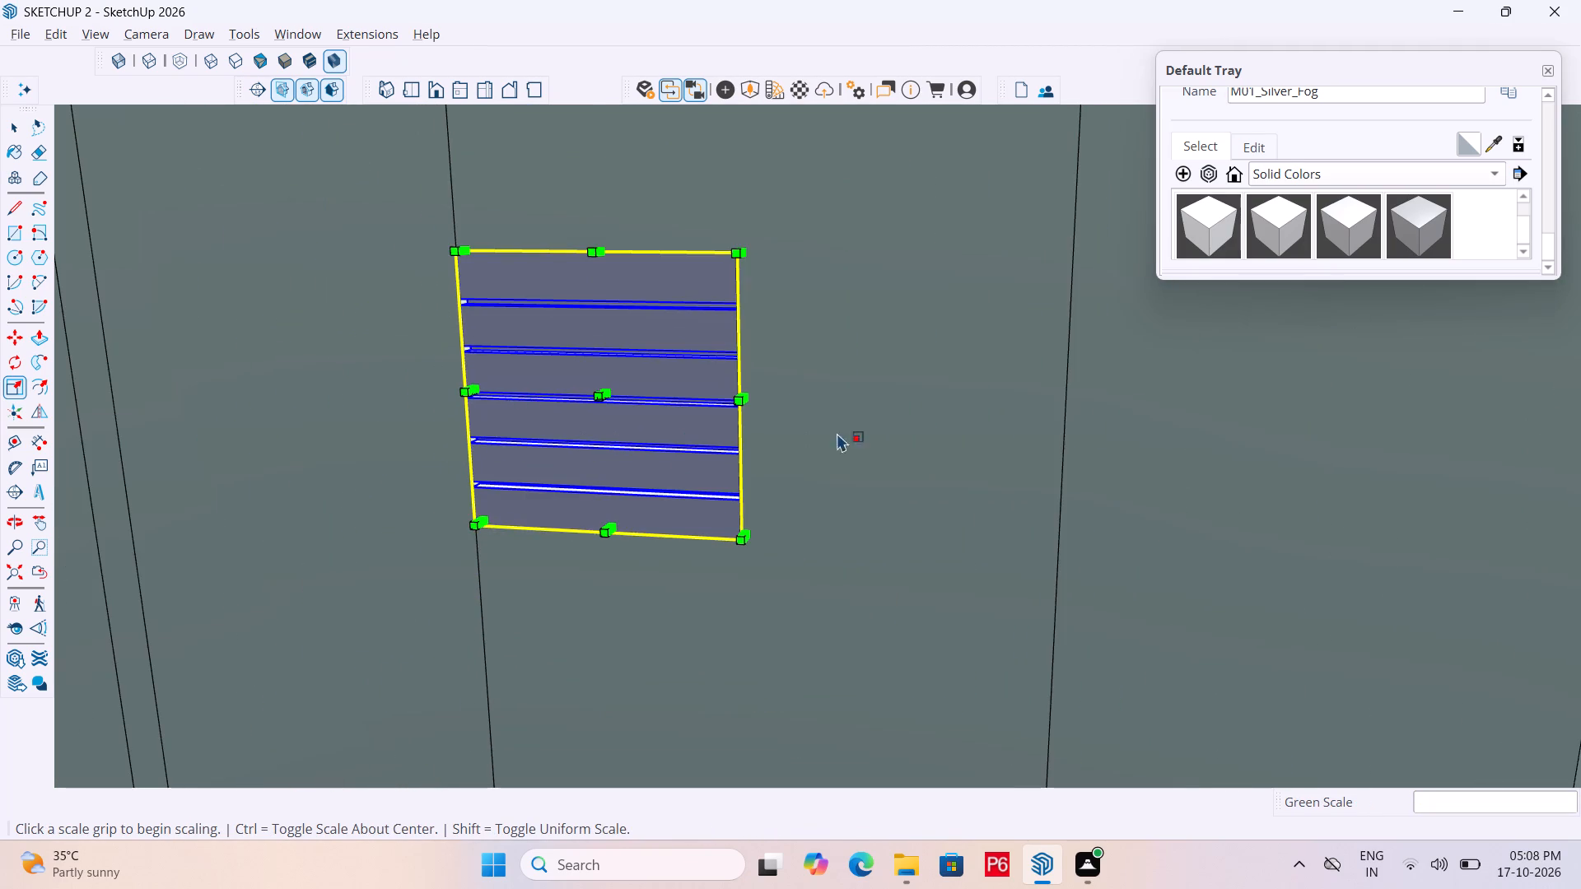
pyautogui.press('space')
pyautogui.click(862, 432)
pyautogui.click(716, 494)
pyautogui.scroll(5, 758, 556)
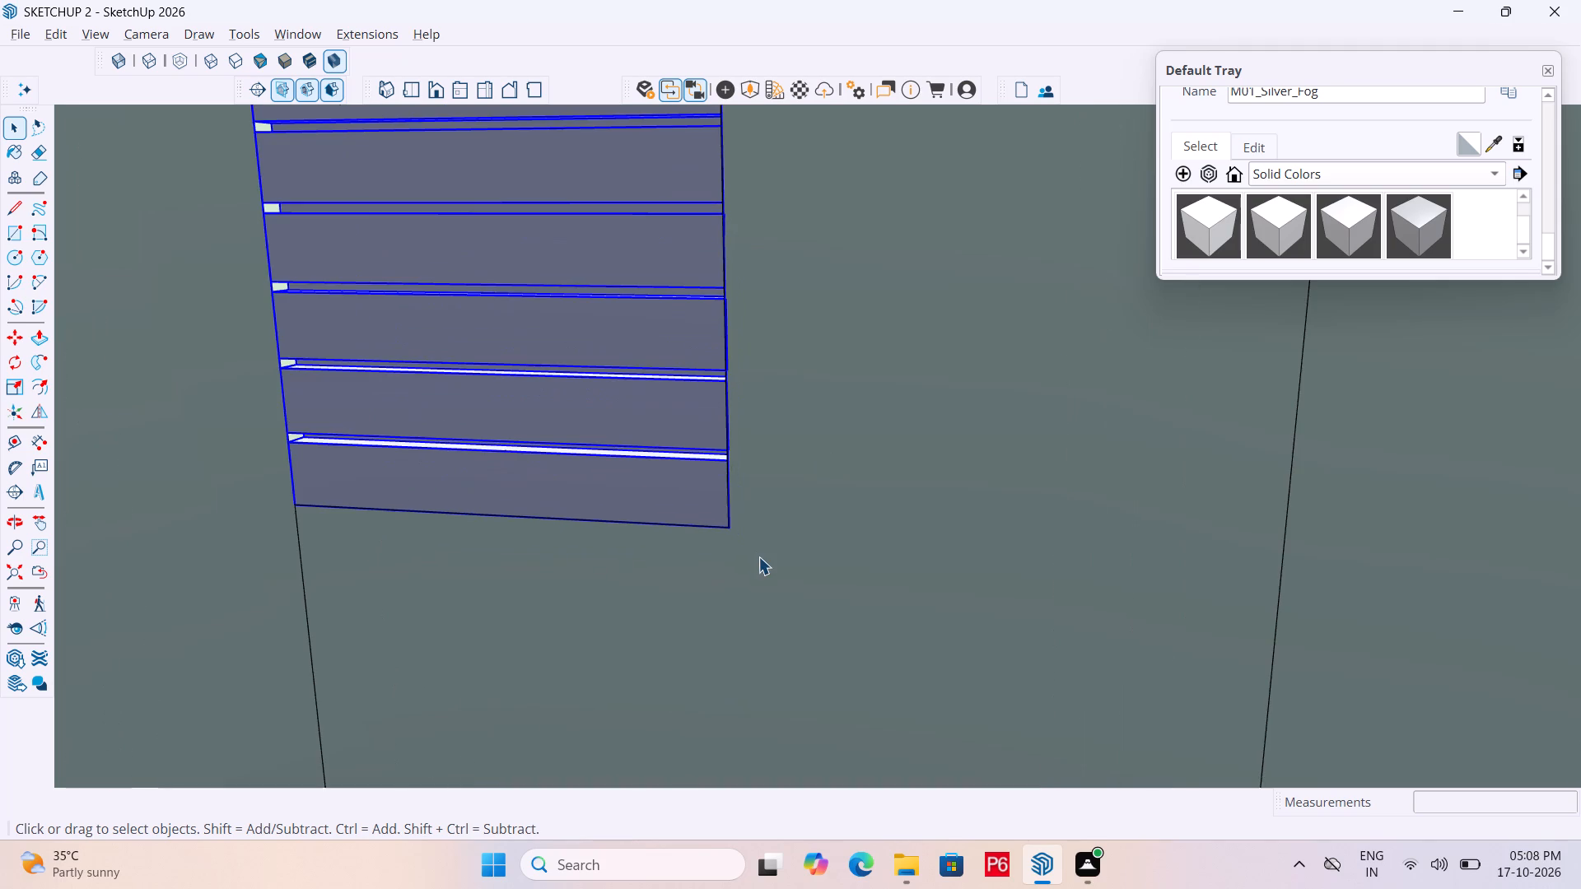
pyautogui.press('m')
pyautogui.click(728, 539)
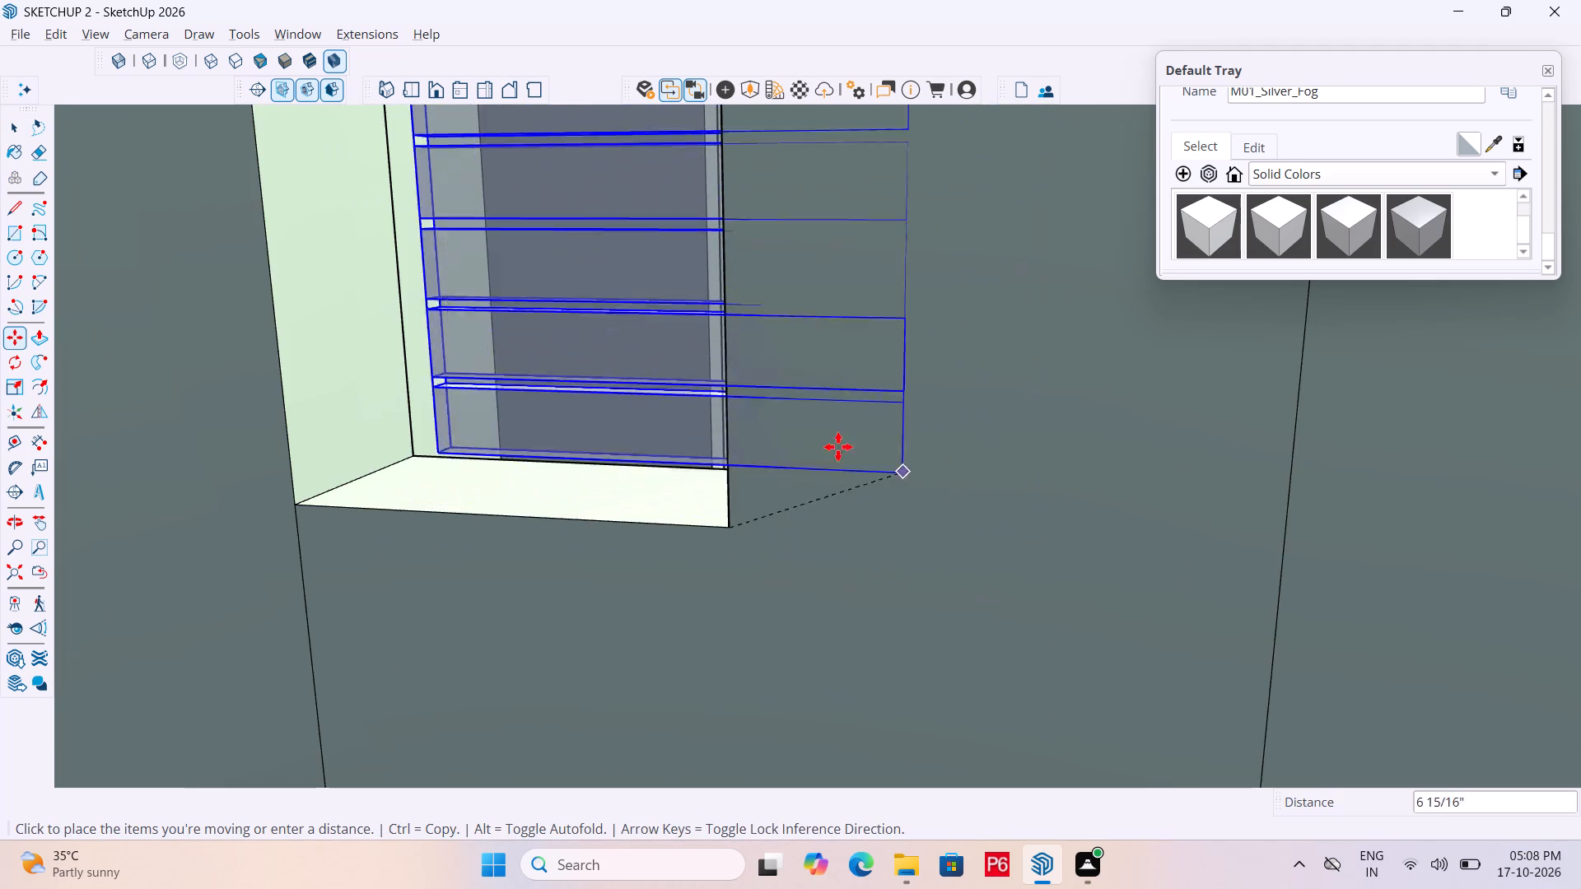
pyautogui.scroll(-7, 565, 323)
pyautogui.scroll(-4, 776, 379)
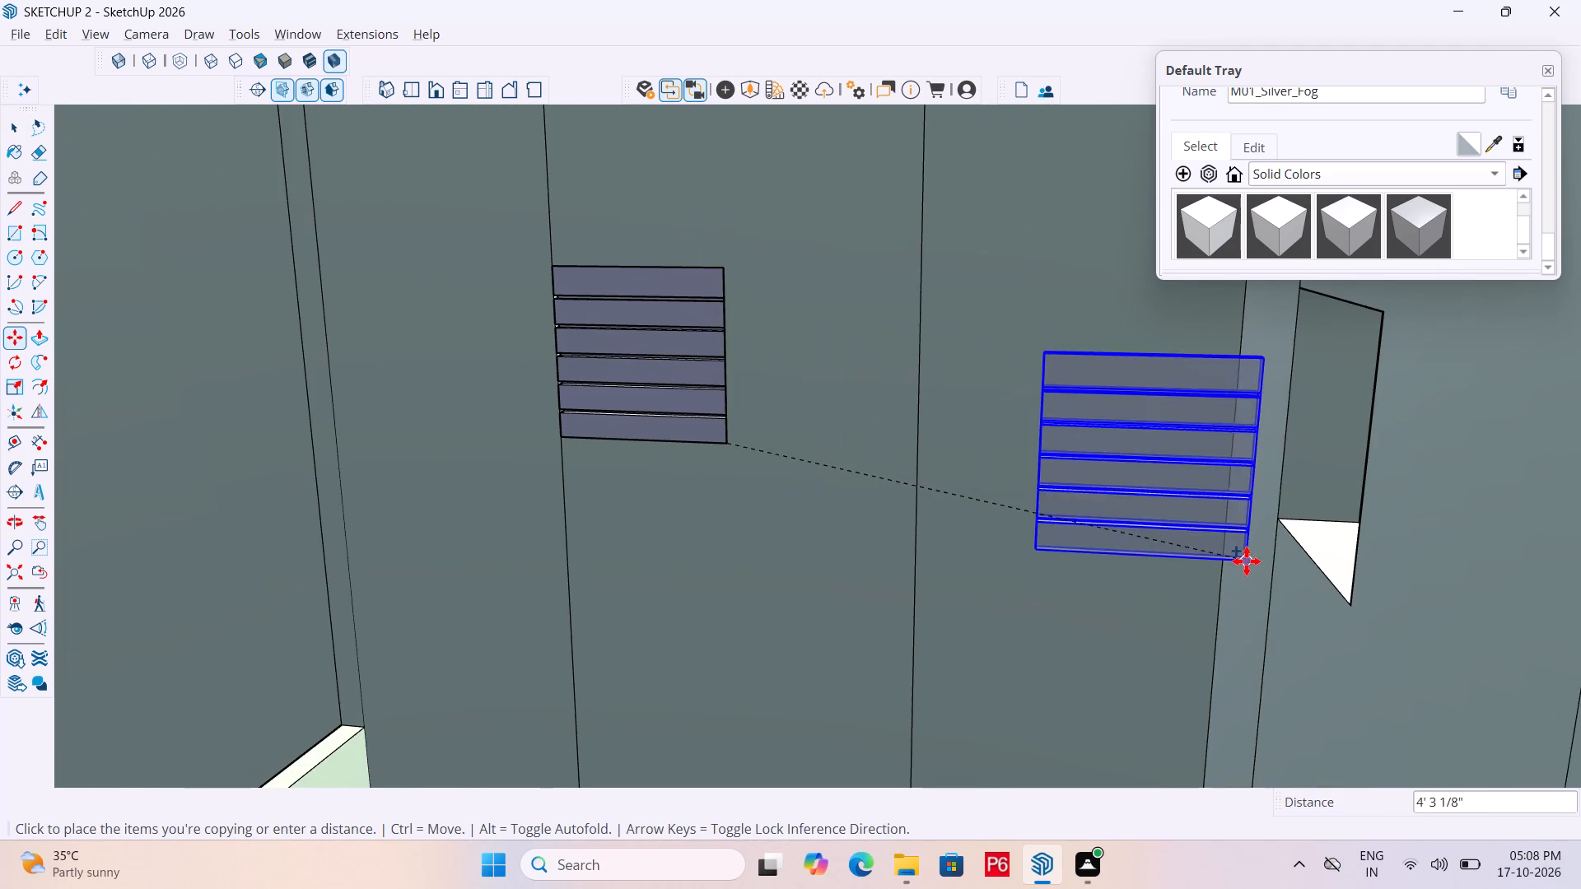
pyautogui.click(1348, 605)
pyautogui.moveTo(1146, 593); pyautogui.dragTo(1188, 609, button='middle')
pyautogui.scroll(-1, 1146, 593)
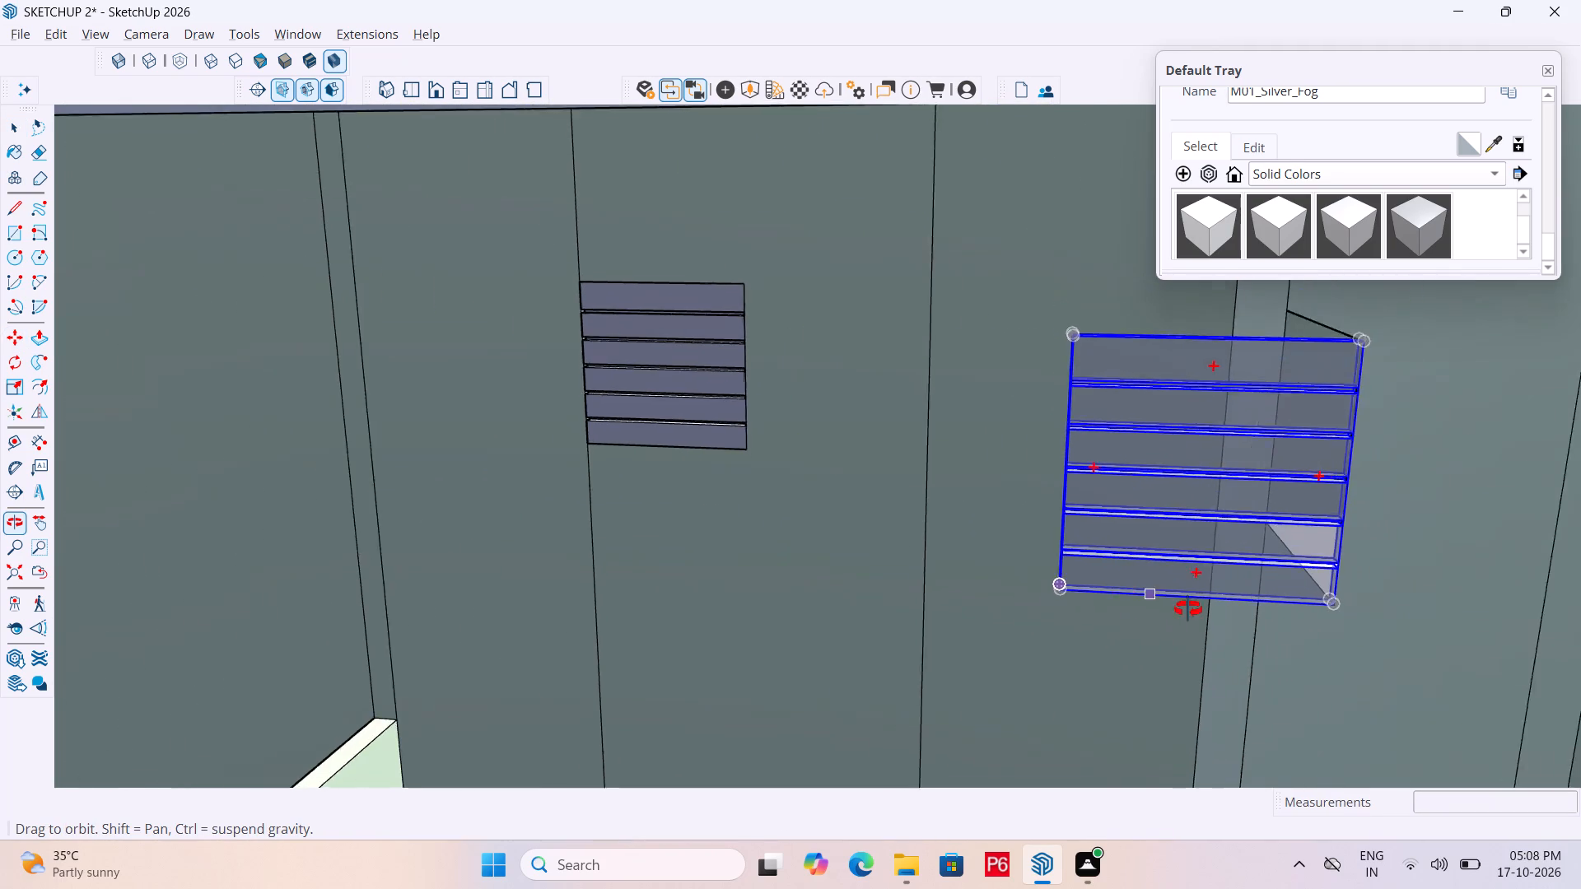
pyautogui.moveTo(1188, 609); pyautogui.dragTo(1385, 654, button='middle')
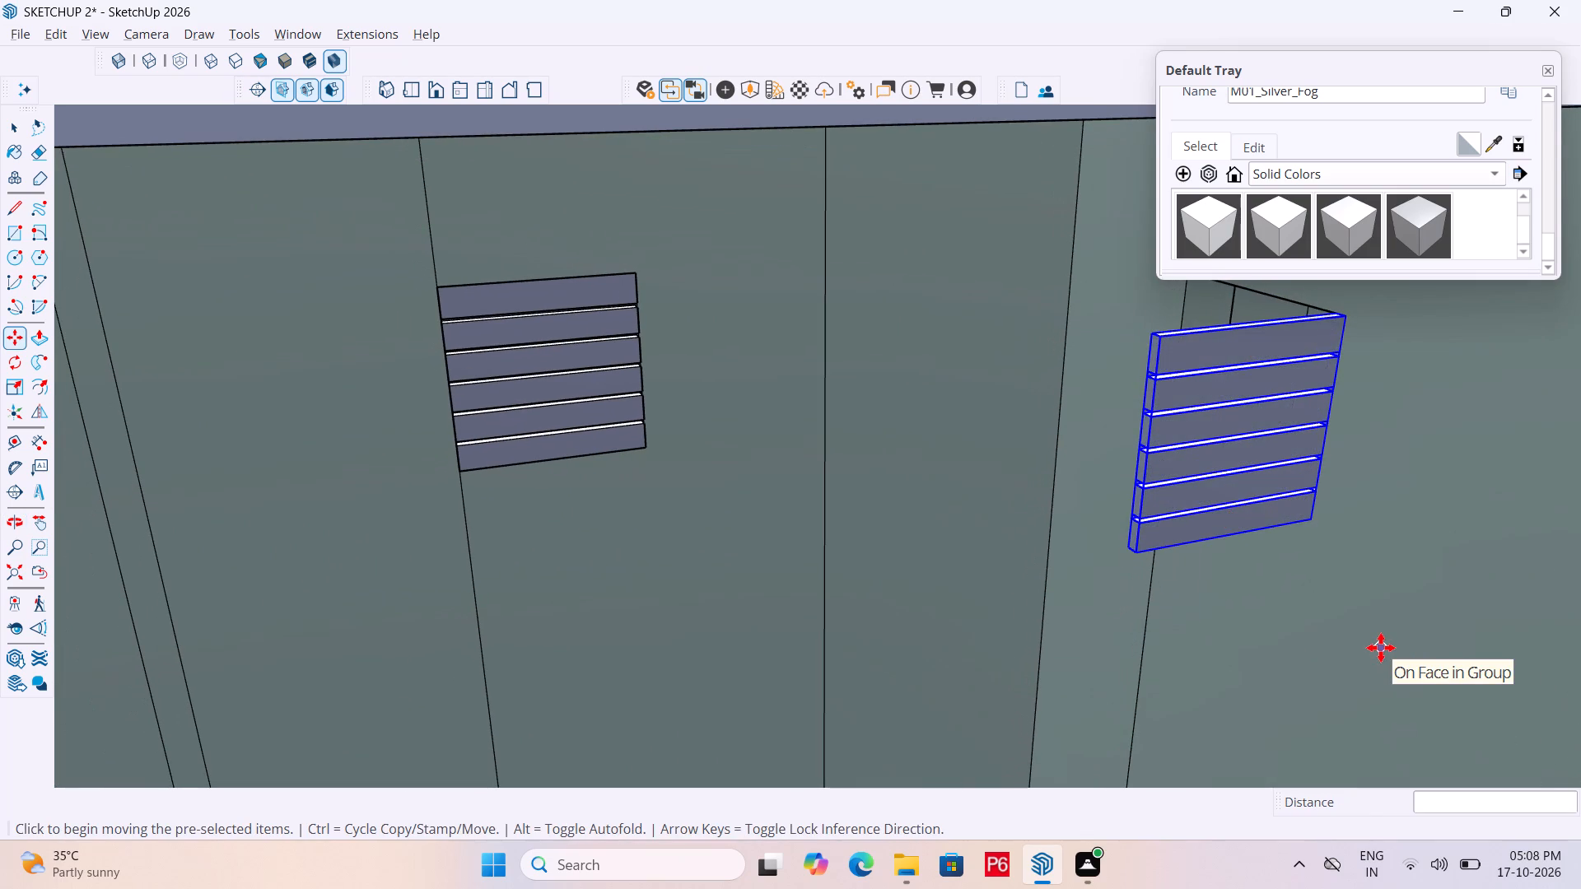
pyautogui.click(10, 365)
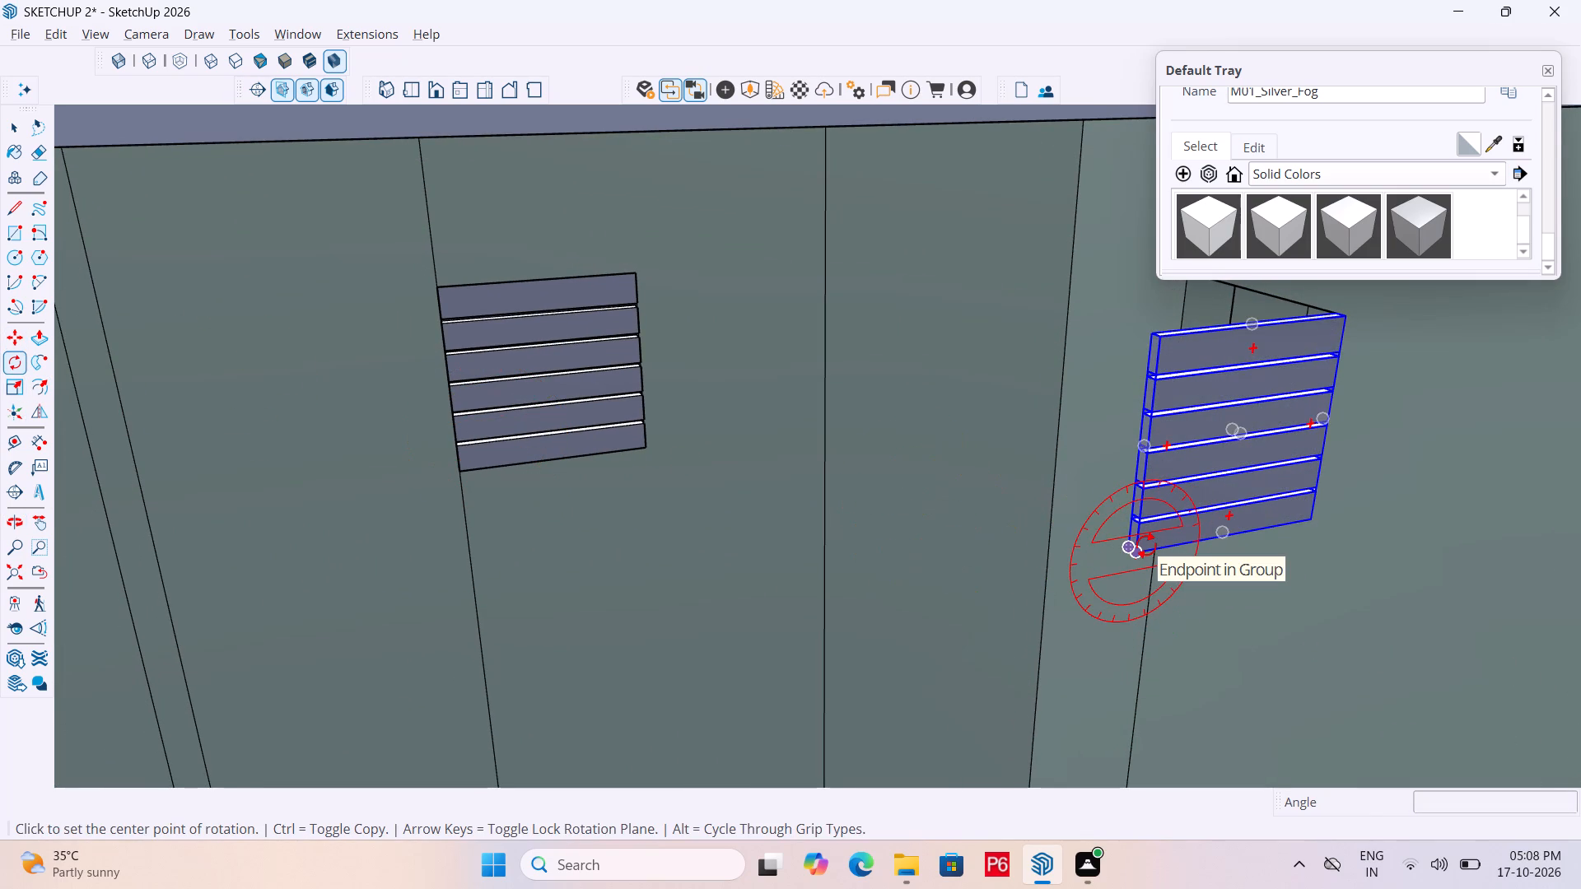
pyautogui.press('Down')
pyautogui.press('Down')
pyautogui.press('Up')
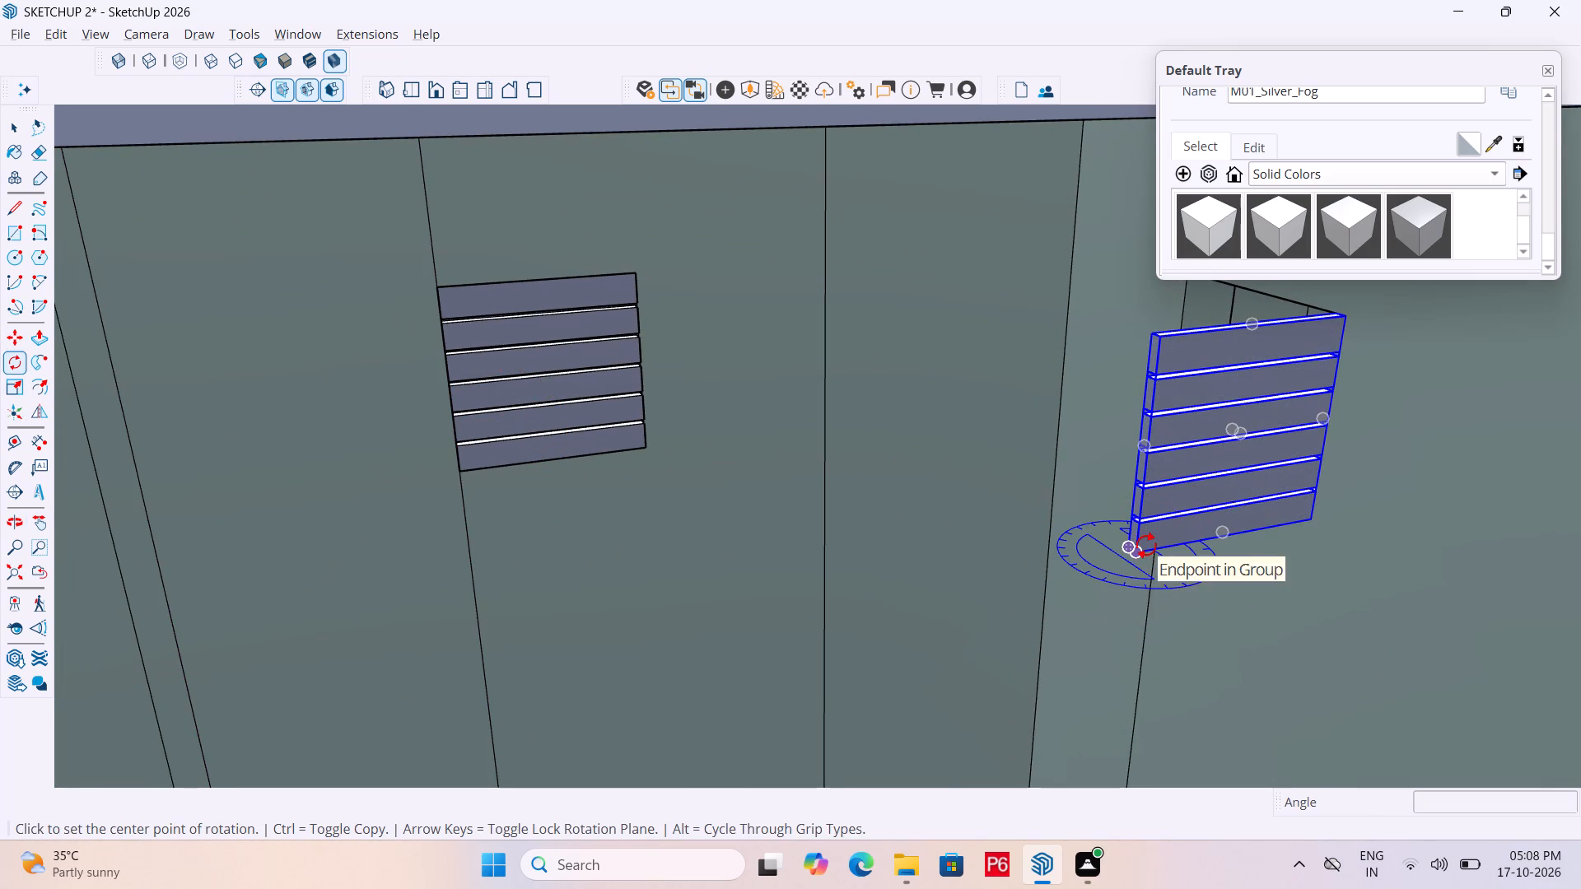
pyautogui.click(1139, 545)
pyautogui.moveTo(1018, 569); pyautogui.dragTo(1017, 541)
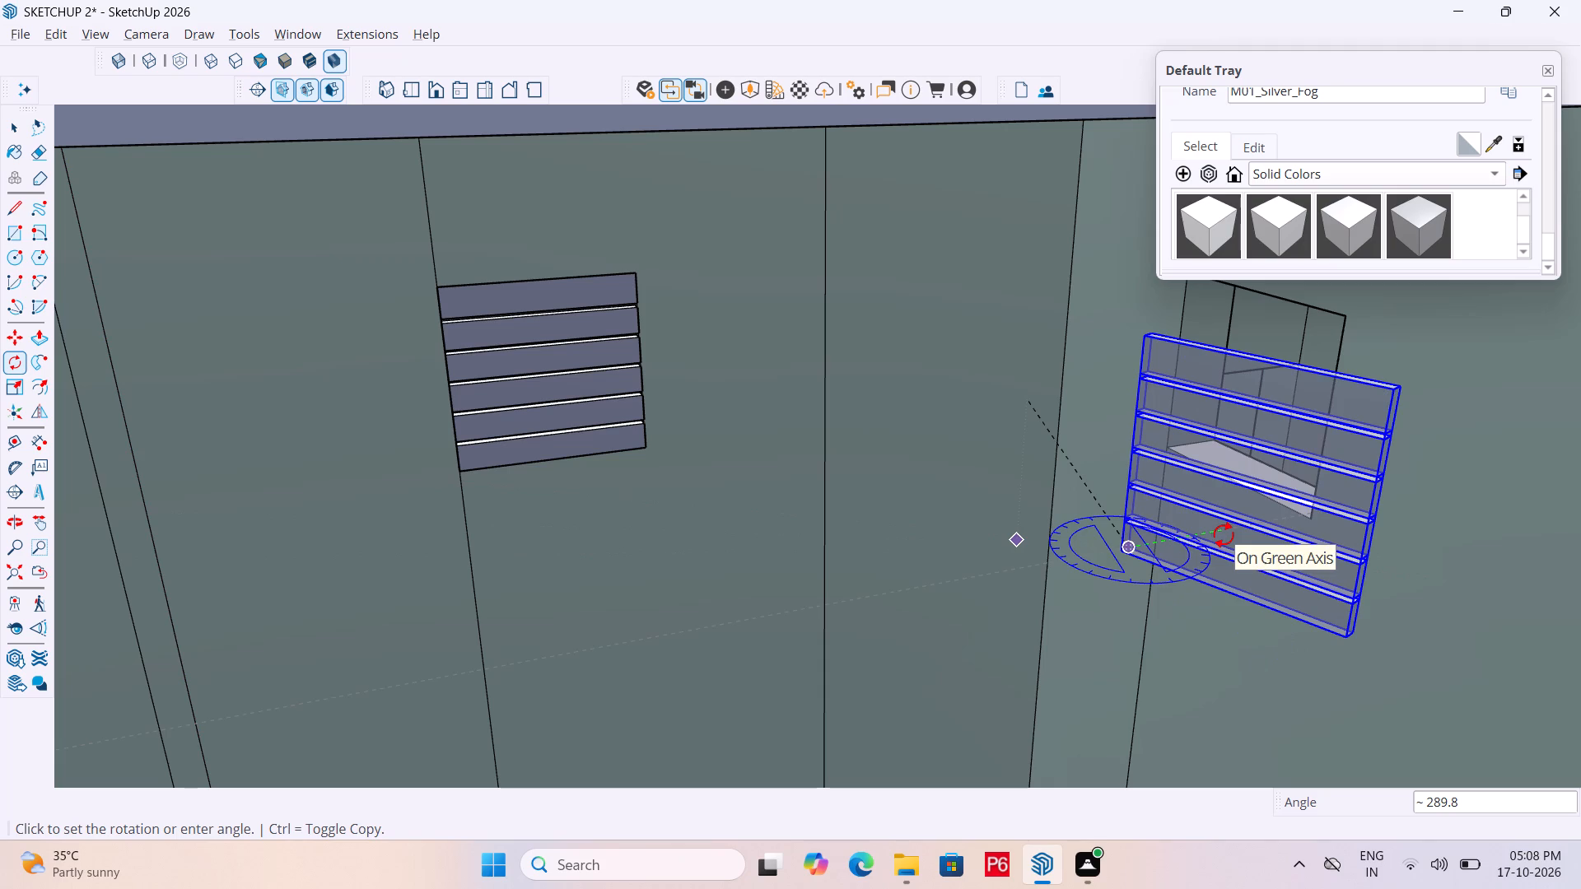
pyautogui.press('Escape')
# Rotate the second ventilator copy about its bottom corner to line it up with the adjoining recess wall's opening.
pyautogui.moveTo(989, 560); pyautogui.dragTo(1112, 537, button='middle')
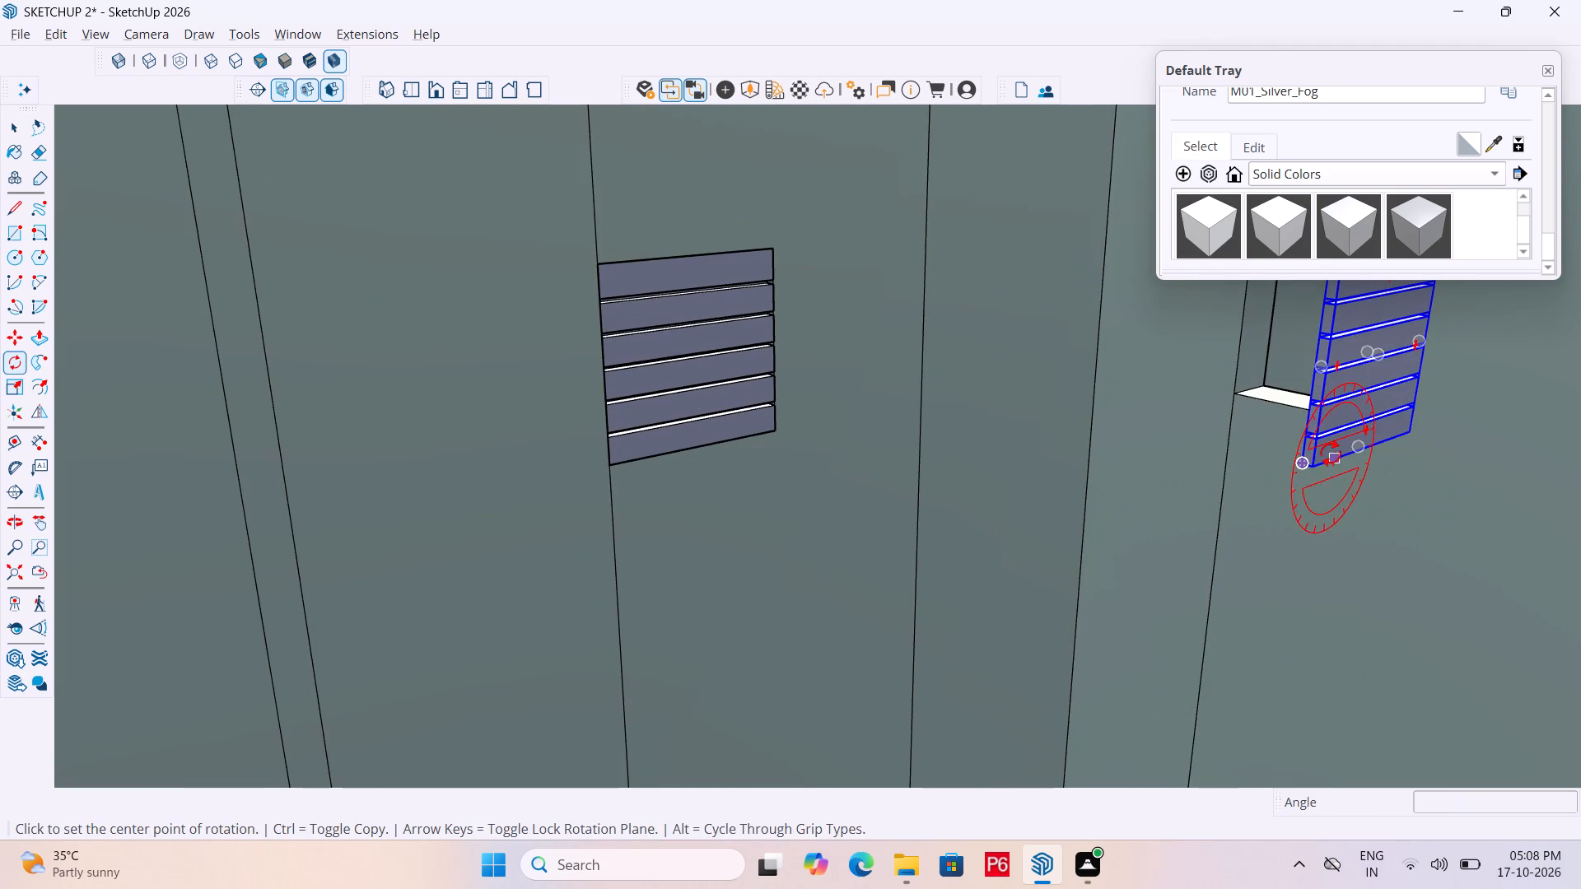
pyautogui.press('Down')
pyautogui.press('Right')
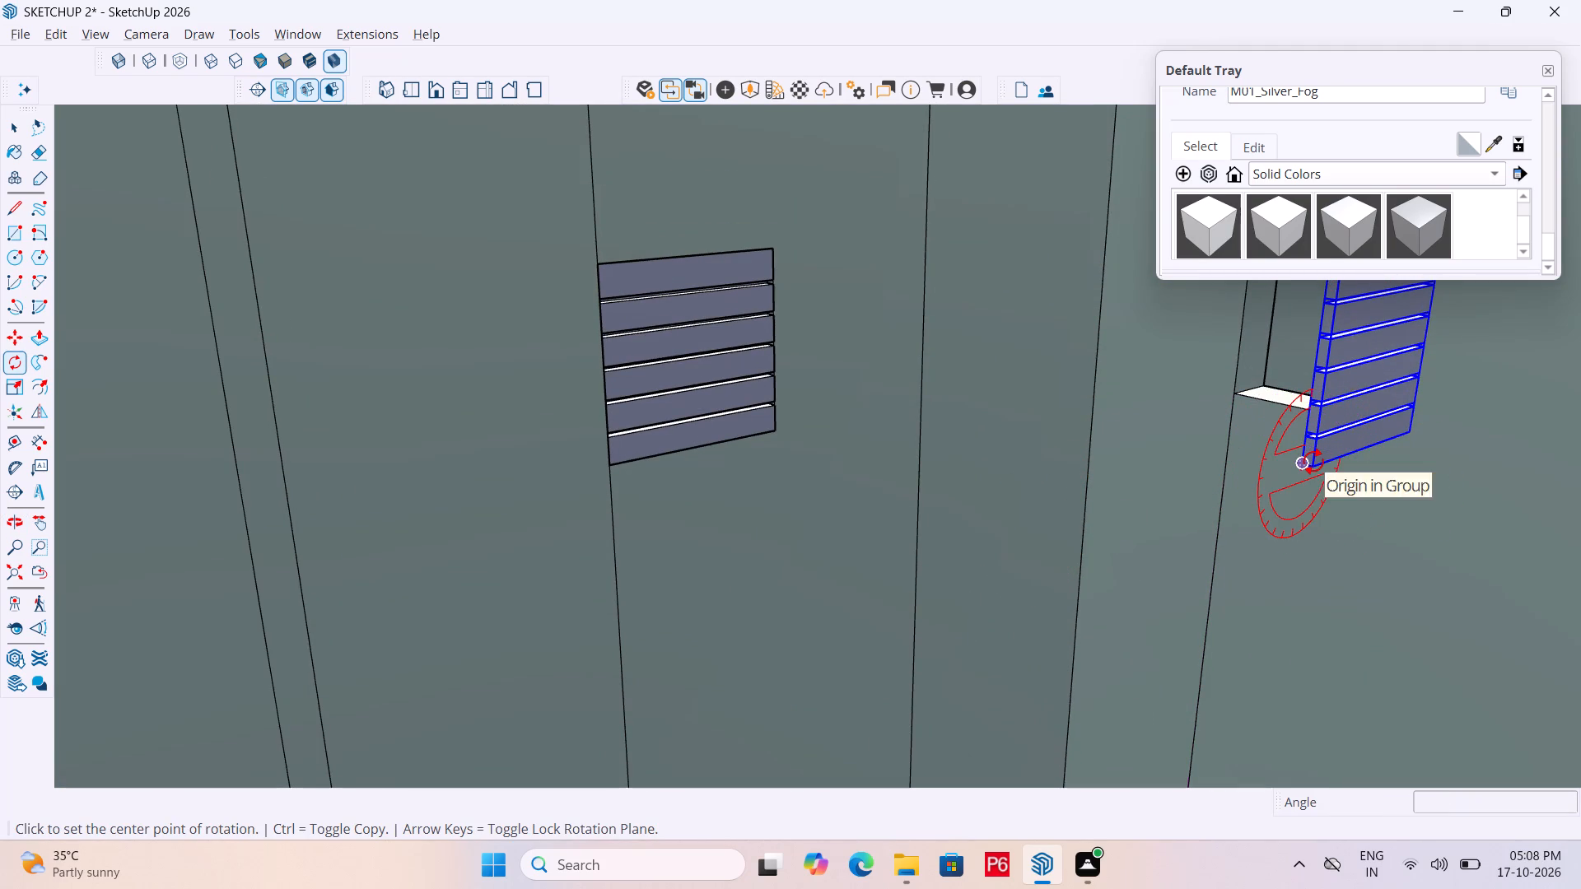
pyautogui.press('Right')
pyautogui.press('Right')
pyautogui.press('Right')
pyautogui.press('Left')
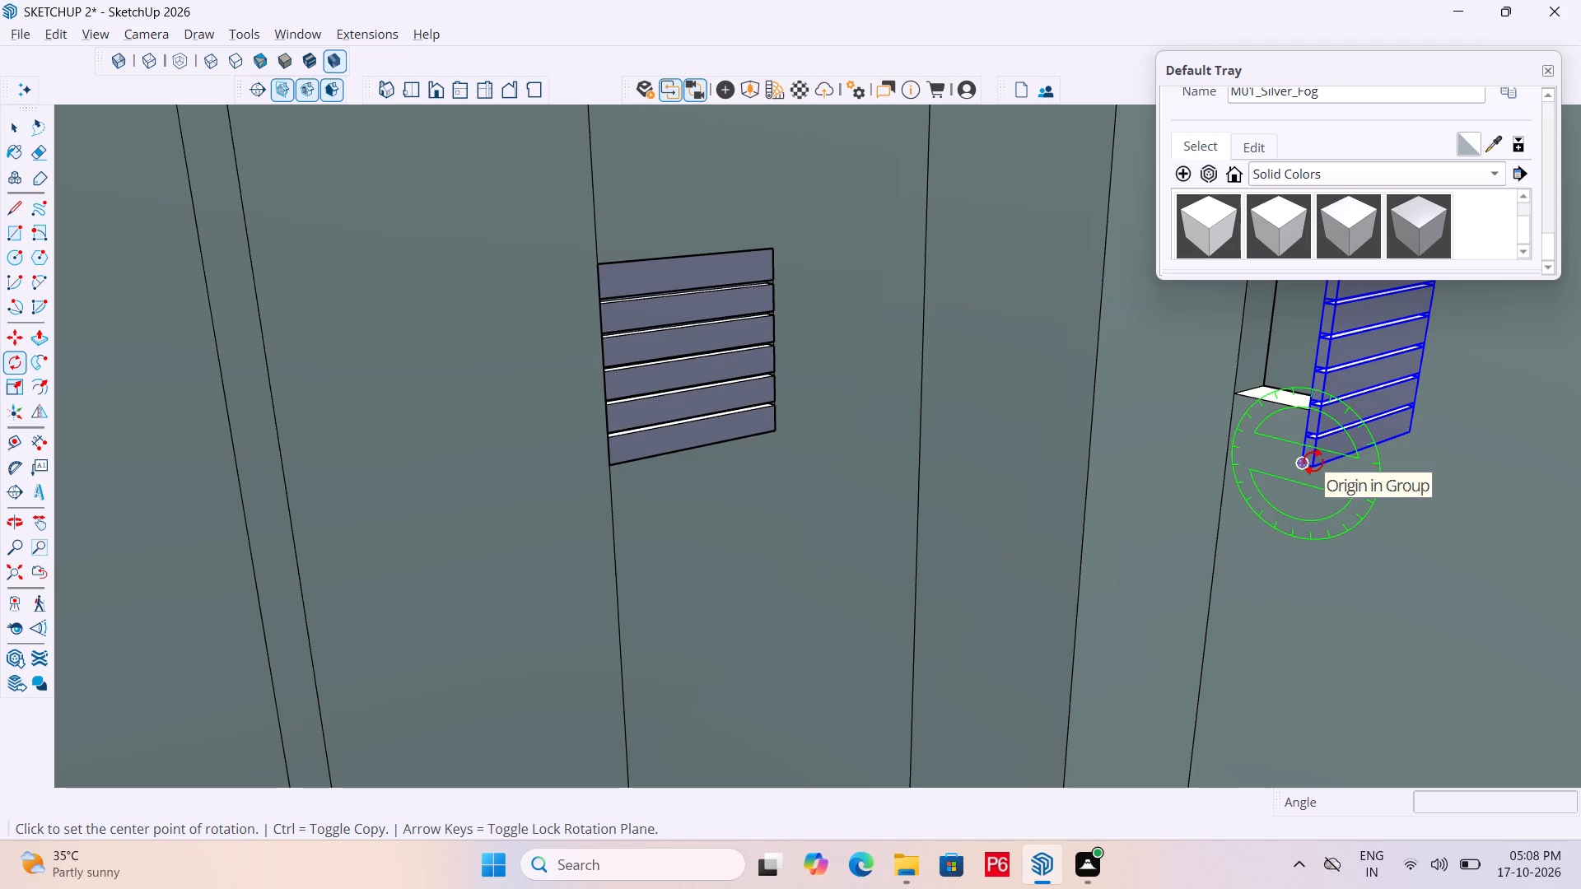
pyautogui.press('Up')
pyautogui.moveTo(1313, 461); pyautogui.dragTo(1325, 468)
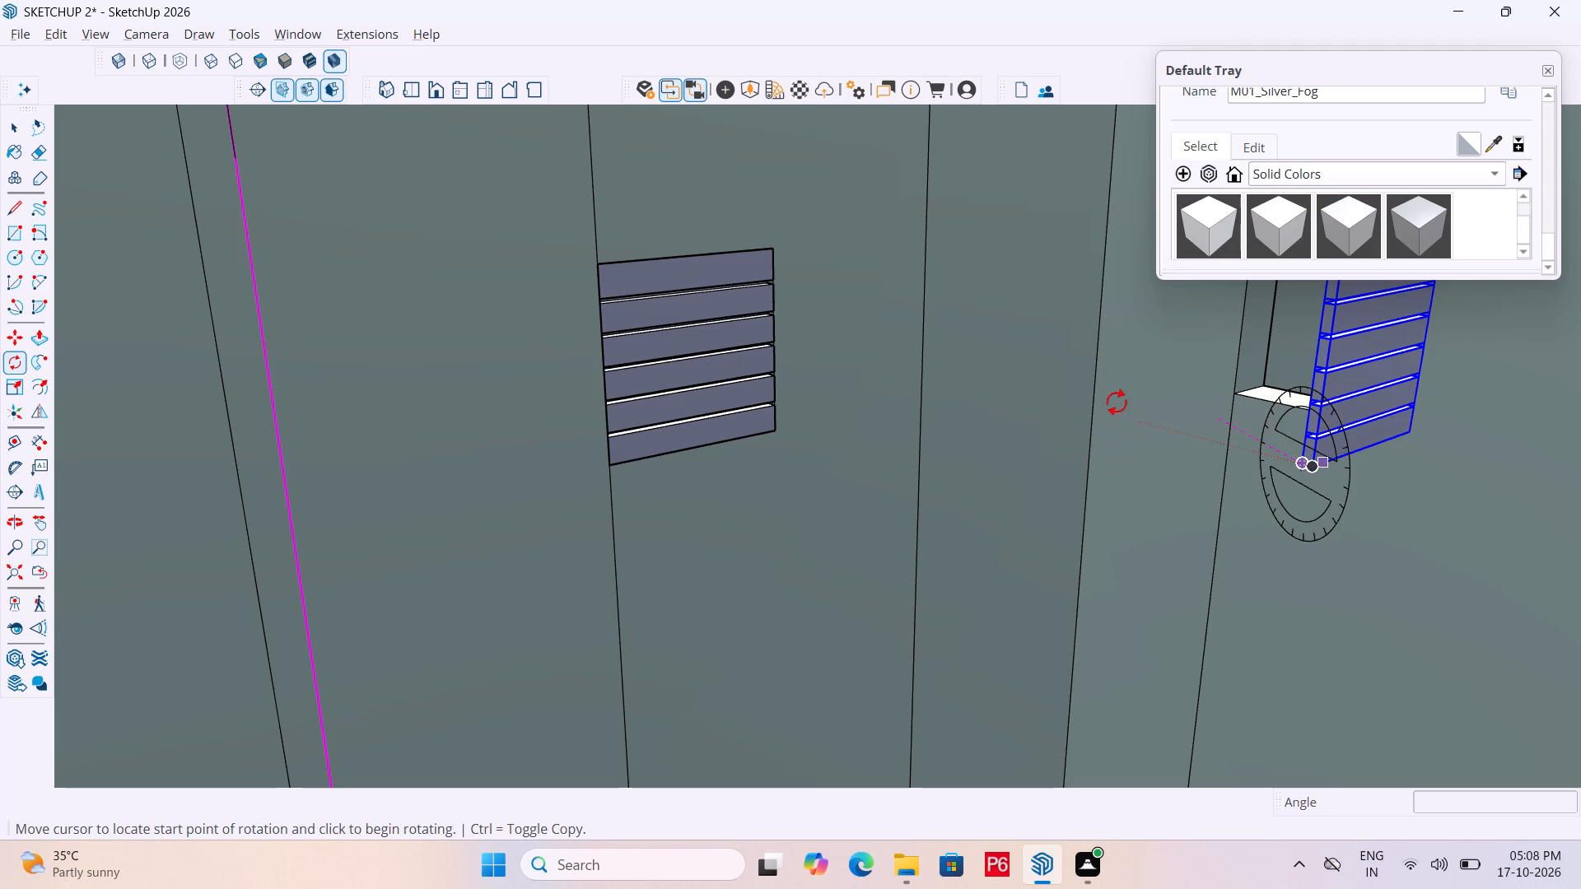
pyautogui.press('Up')
pyautogui.press('Down')
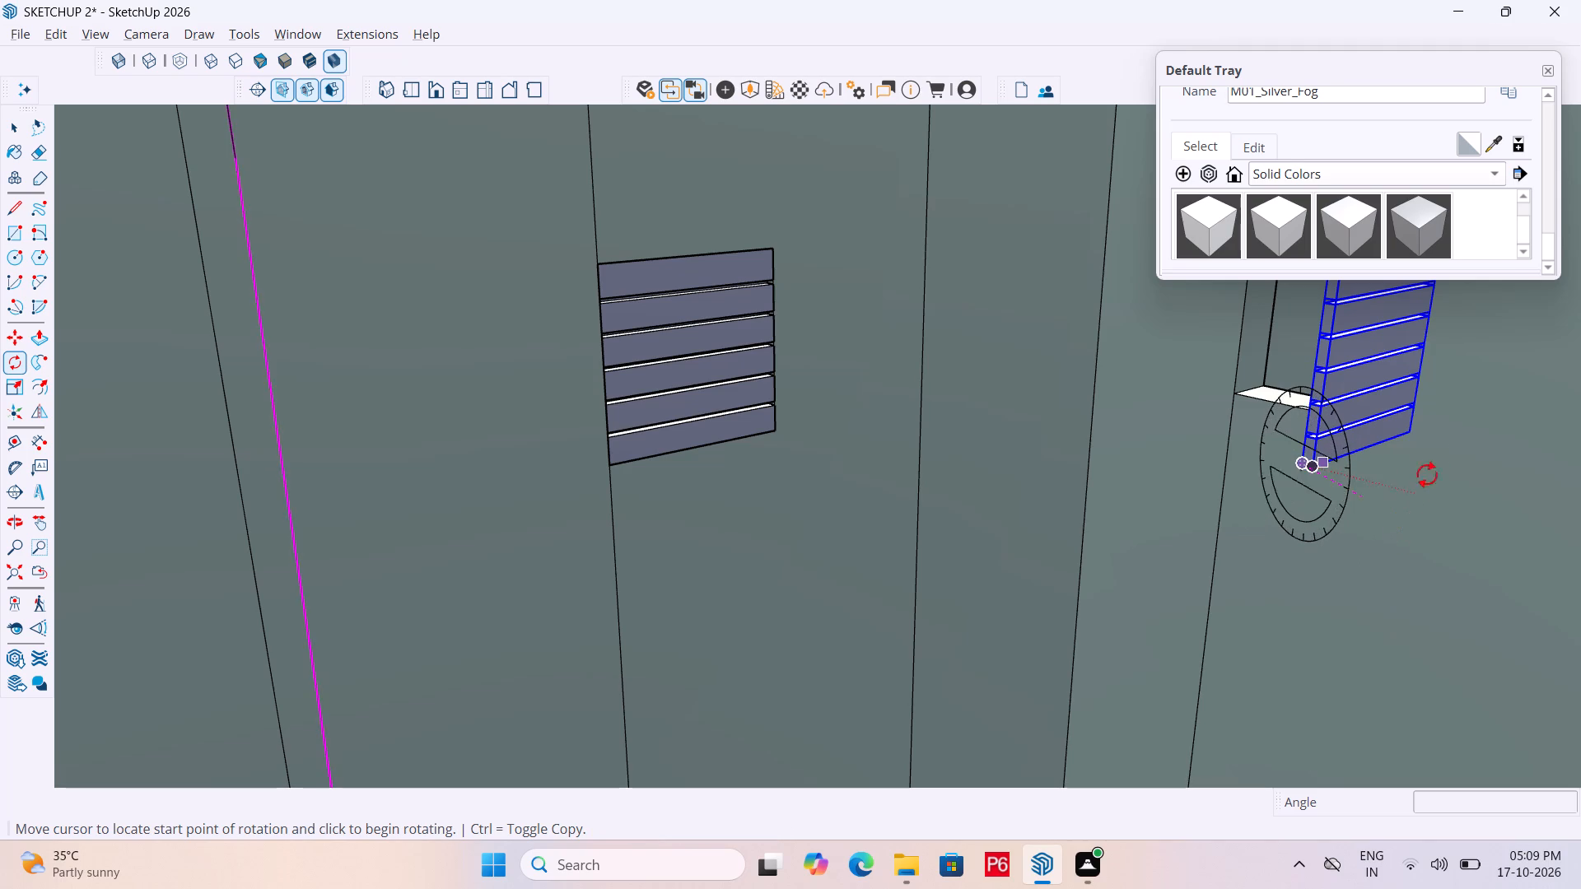
pyautogui.scroll(-6, 1109, 492)
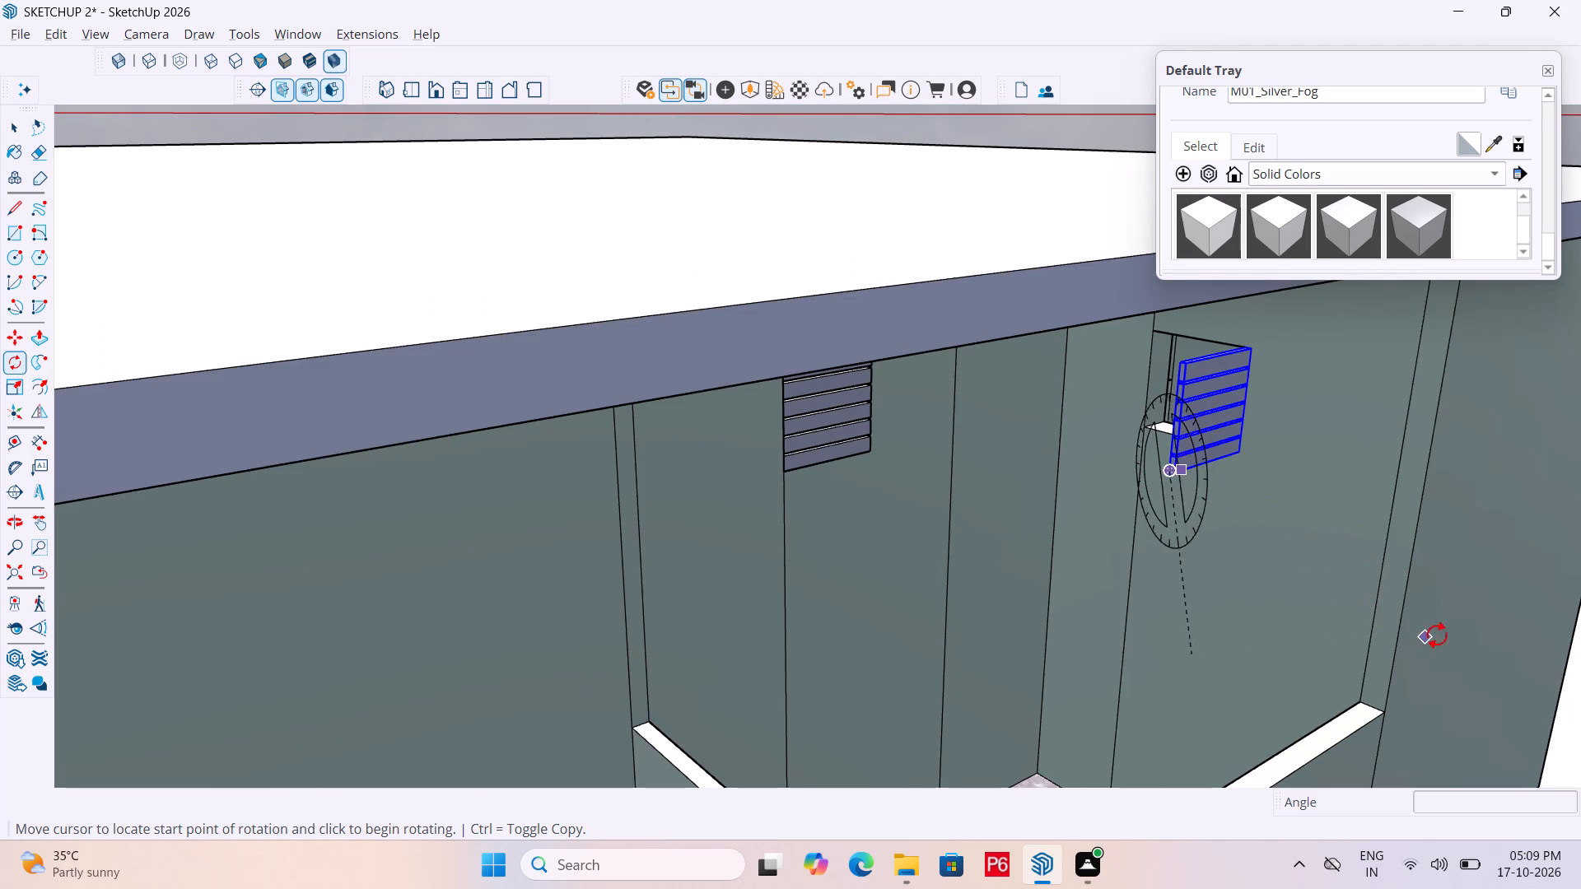
pyautogui.scroll(-7, 1194, 480)
pyautogui.scroll(-6, 1080, 425)
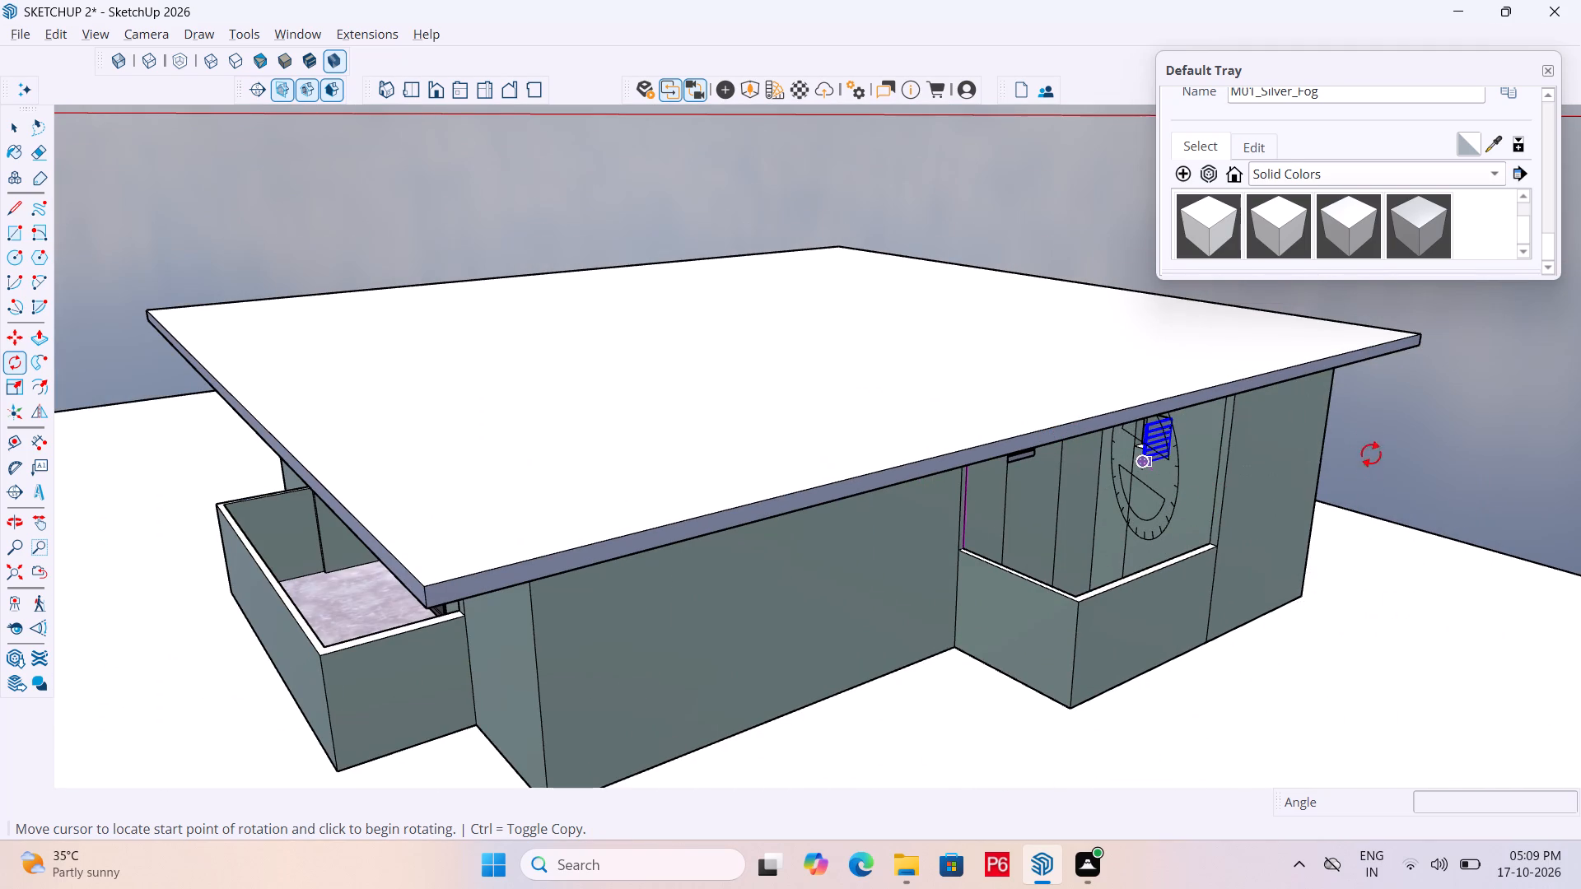
pyautogui.scroll(-6, 935, 426)
pyautogui.scroll(-6, 649, 366)
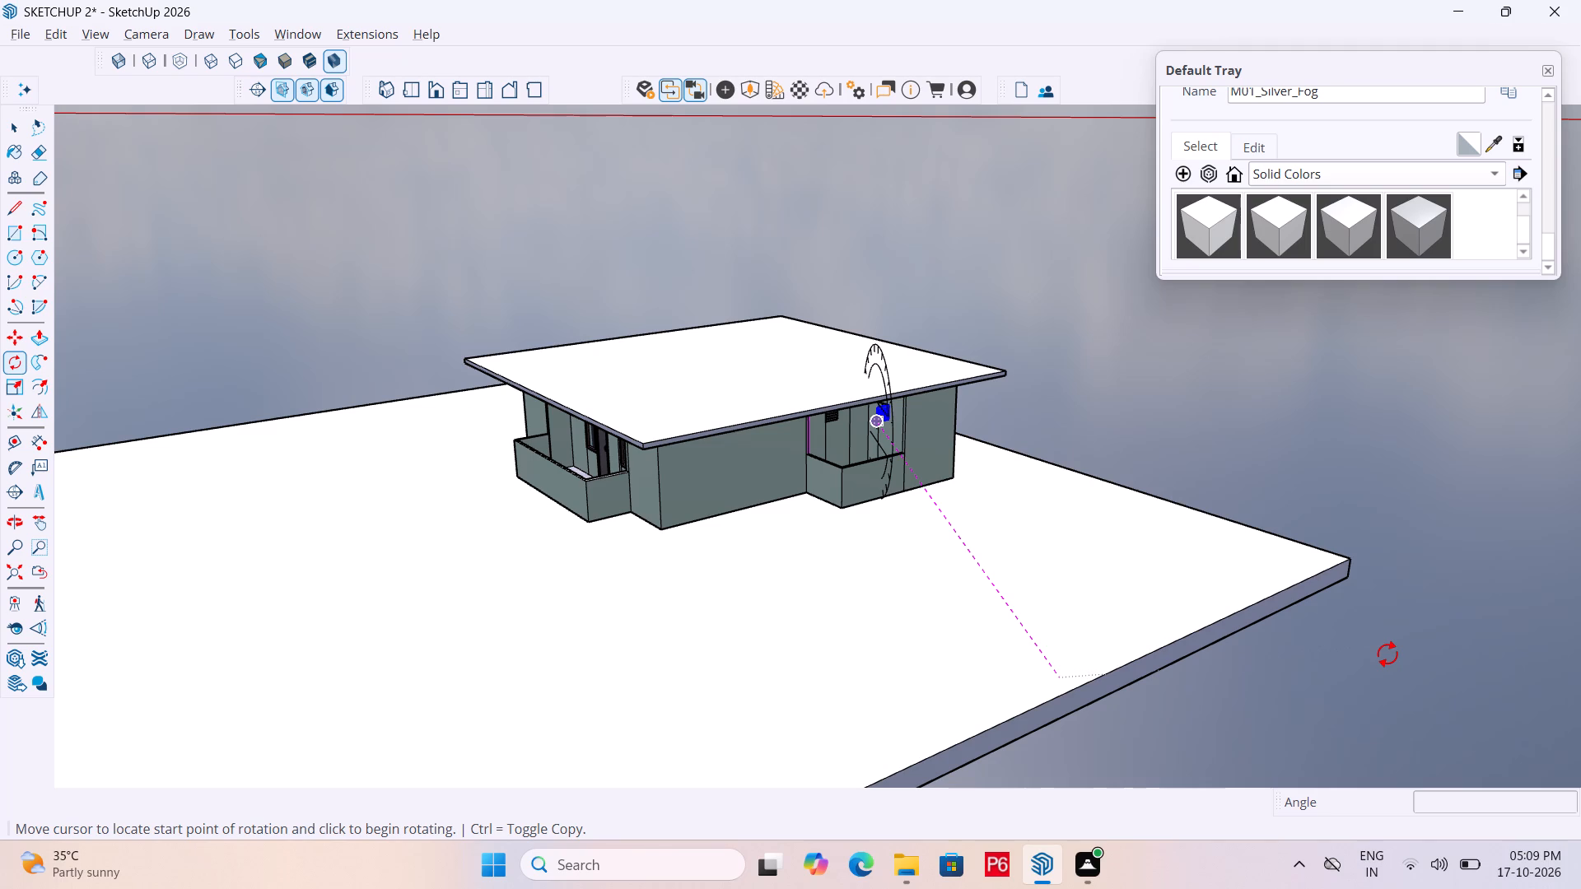
pyautogui.press('Down')
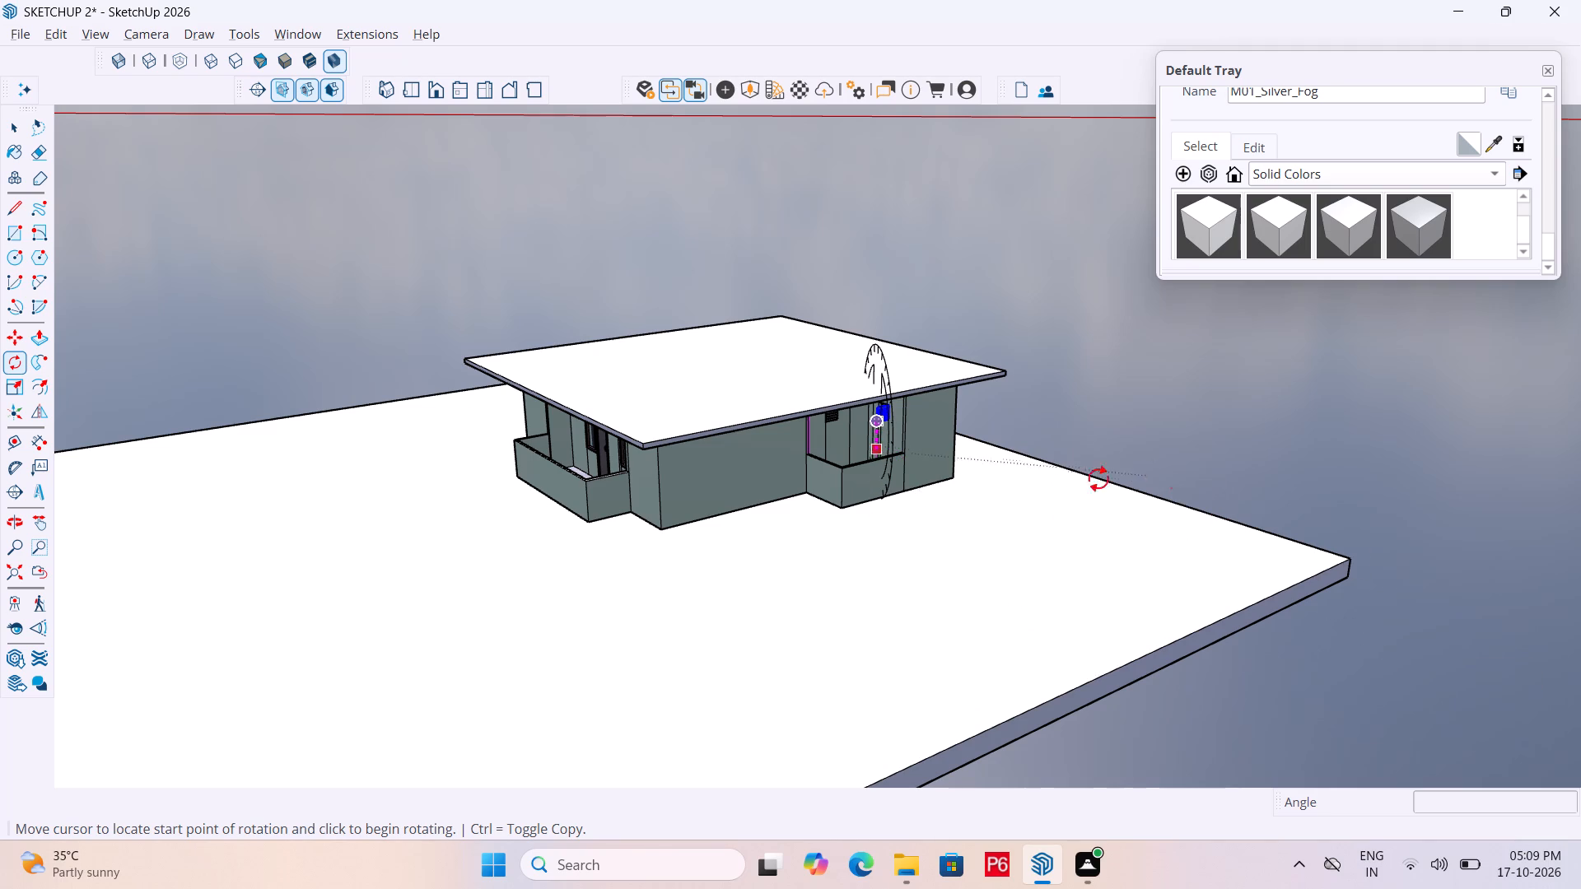
pyautogui.scroll(5, 1061, 437)
pyautogui.scroll(5, 781, 462)
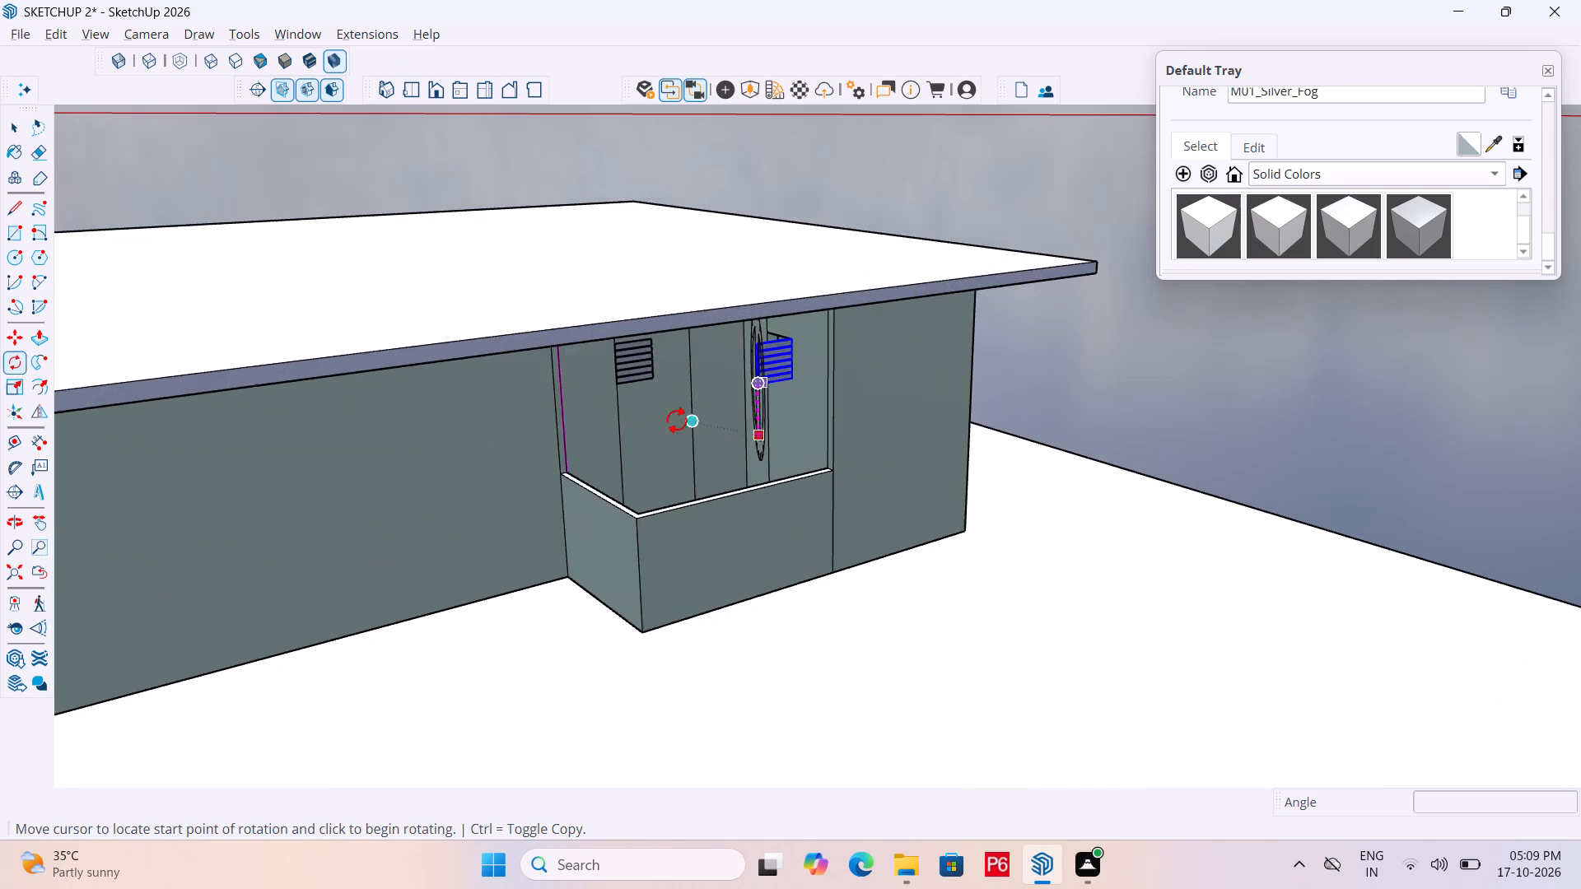
pyautogui.scroll(6, 677, 417)
pyautogui.press('Up')
pyautogui.press('Right')
pyautogui.press('Left')
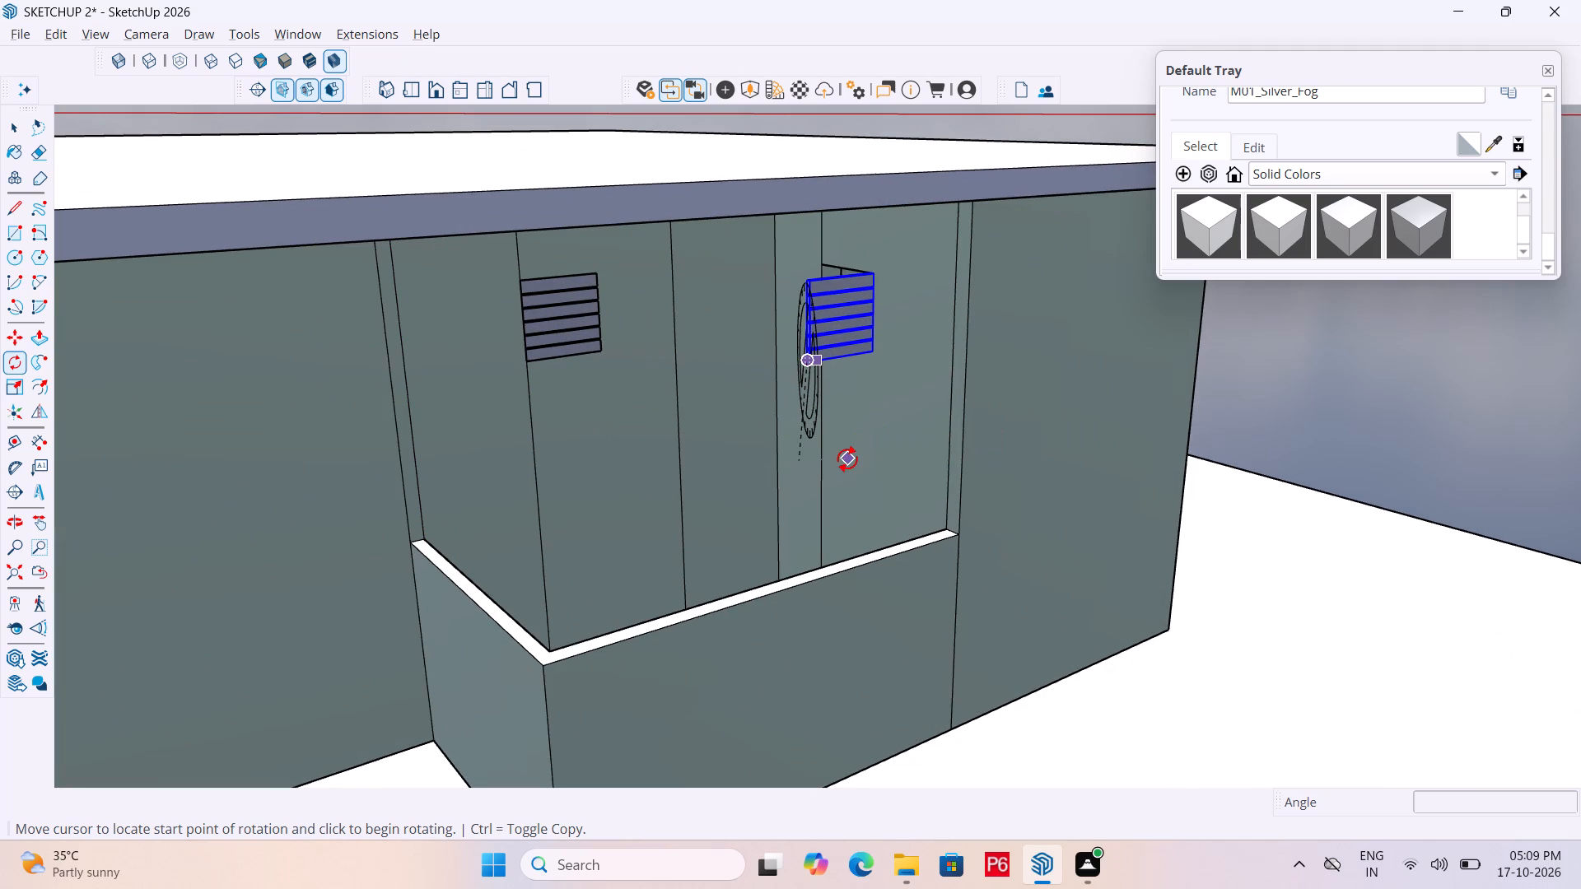
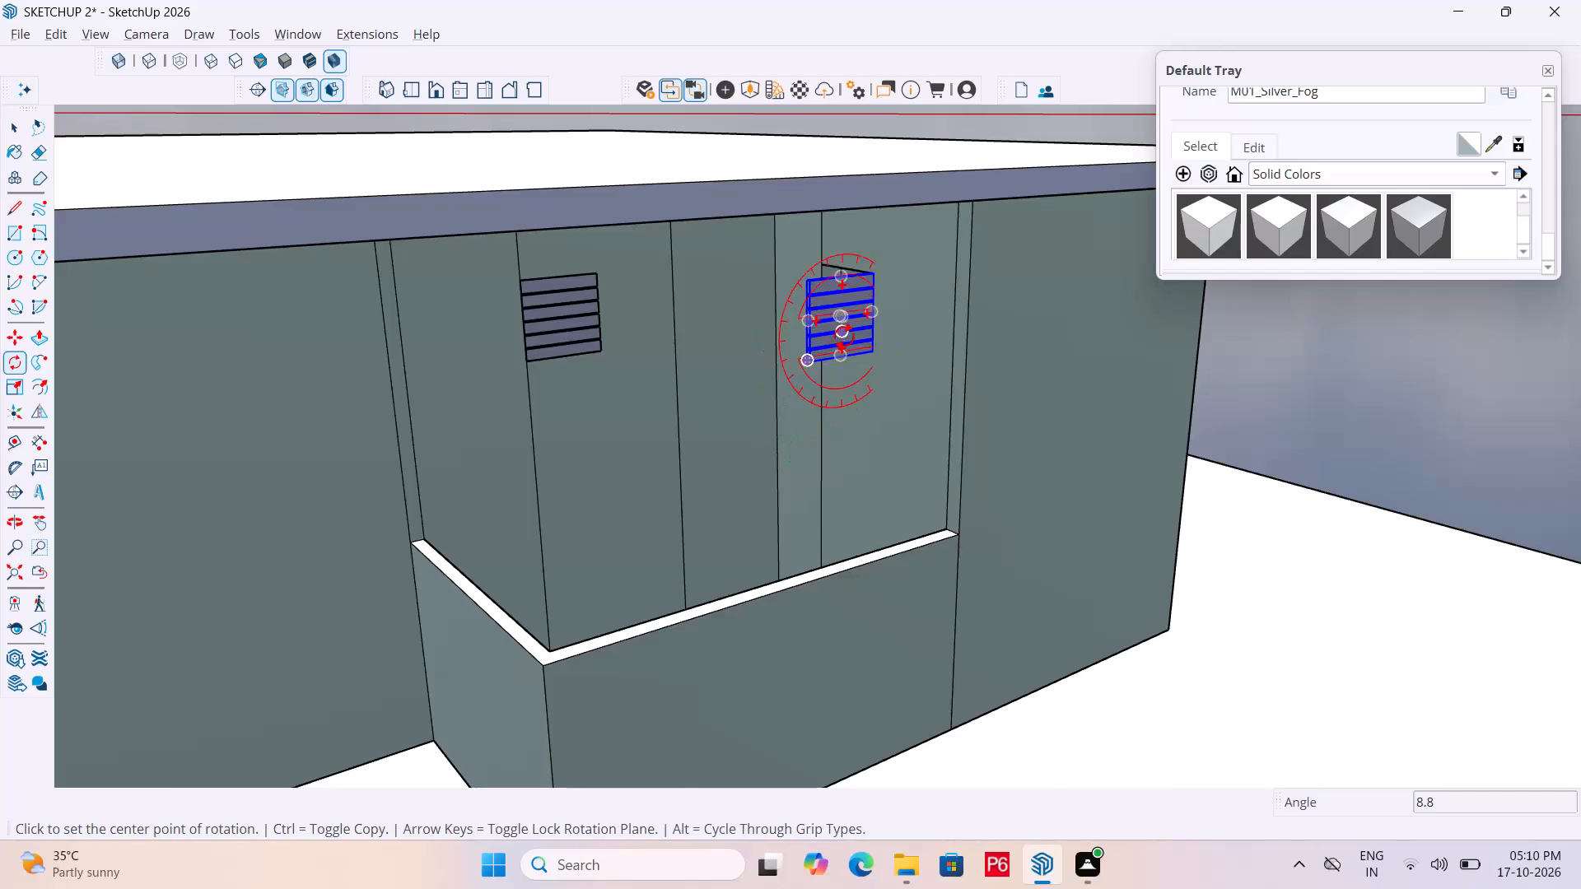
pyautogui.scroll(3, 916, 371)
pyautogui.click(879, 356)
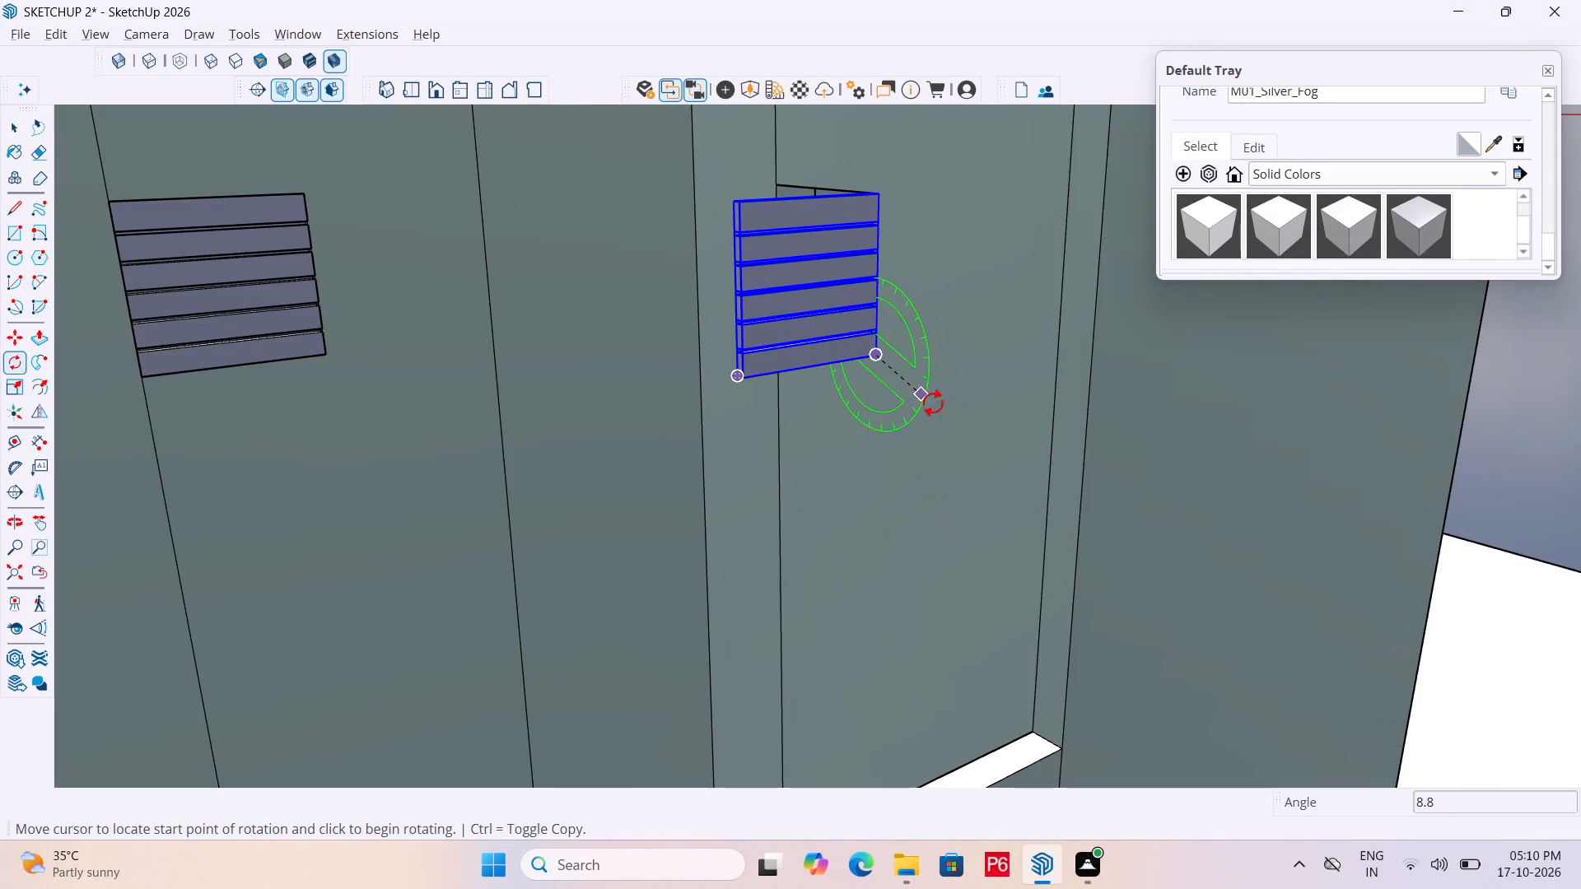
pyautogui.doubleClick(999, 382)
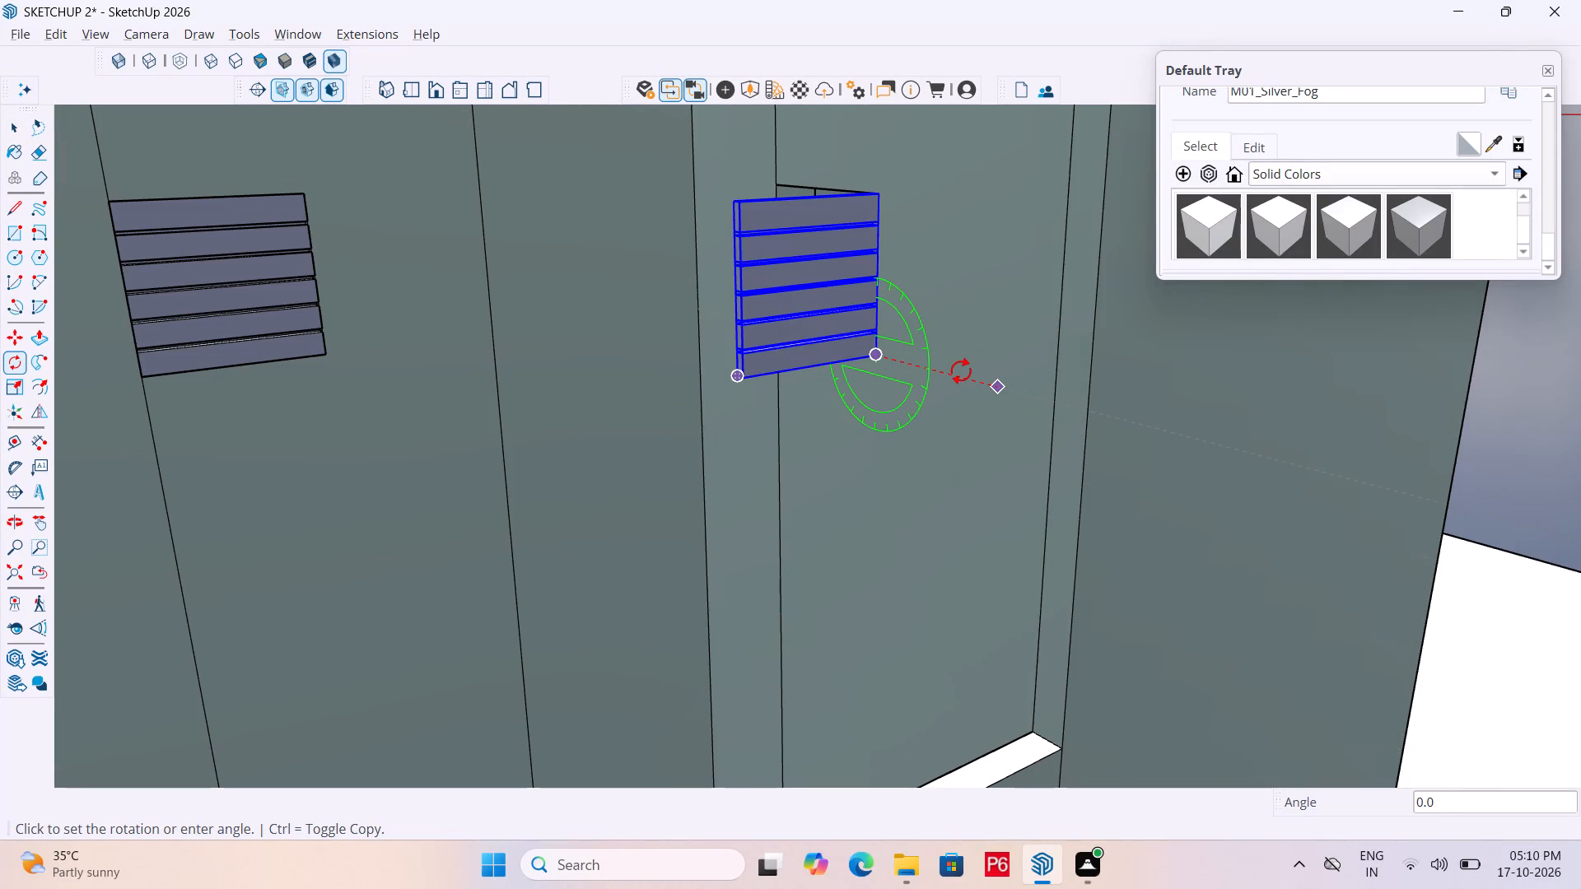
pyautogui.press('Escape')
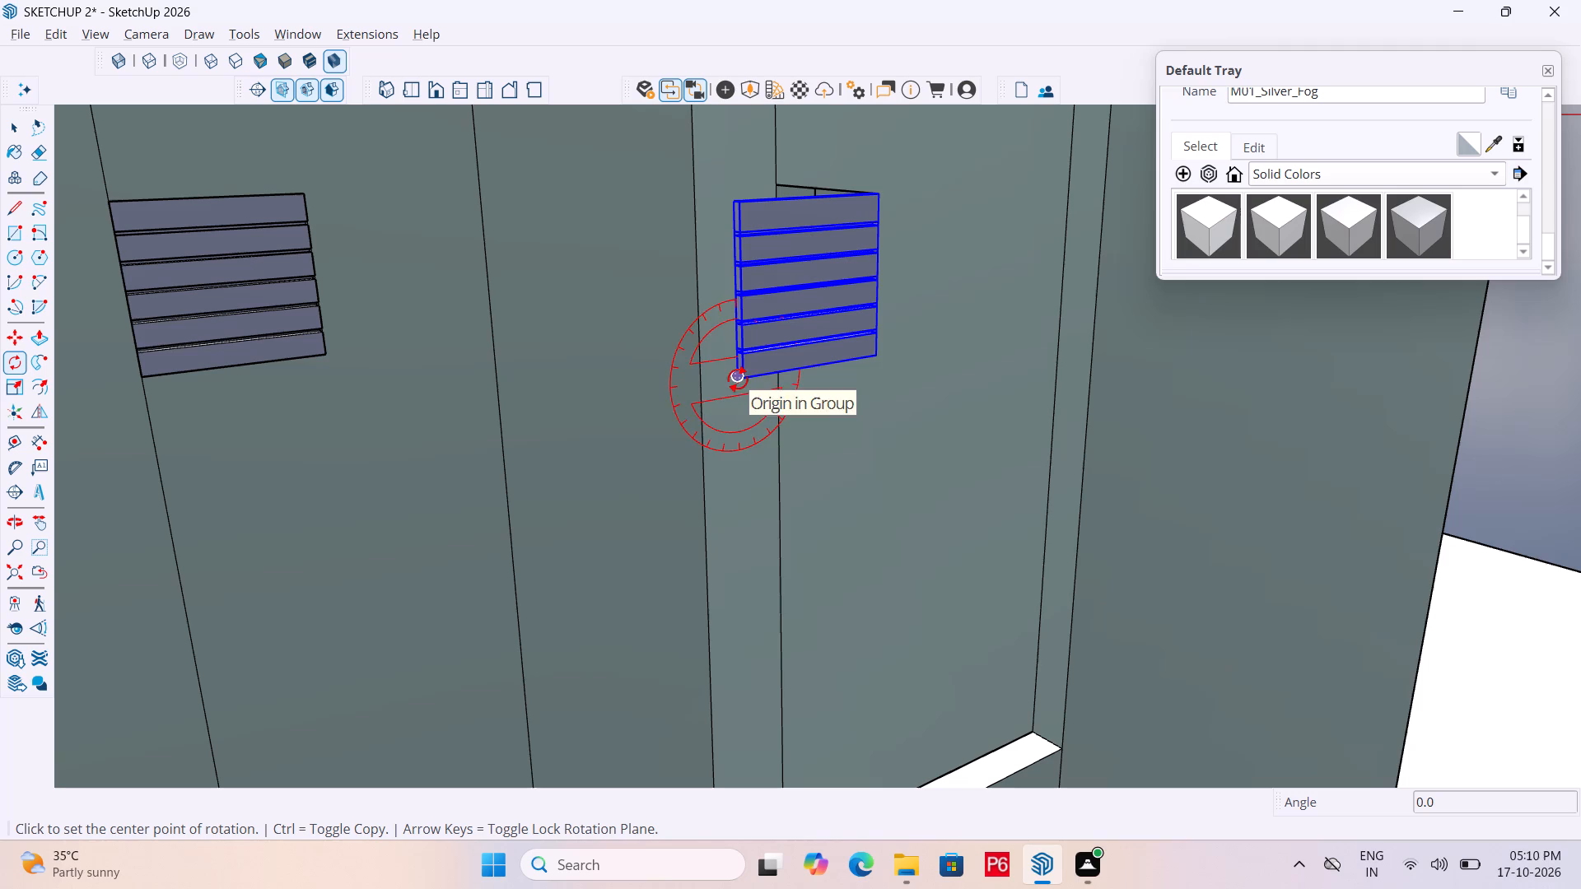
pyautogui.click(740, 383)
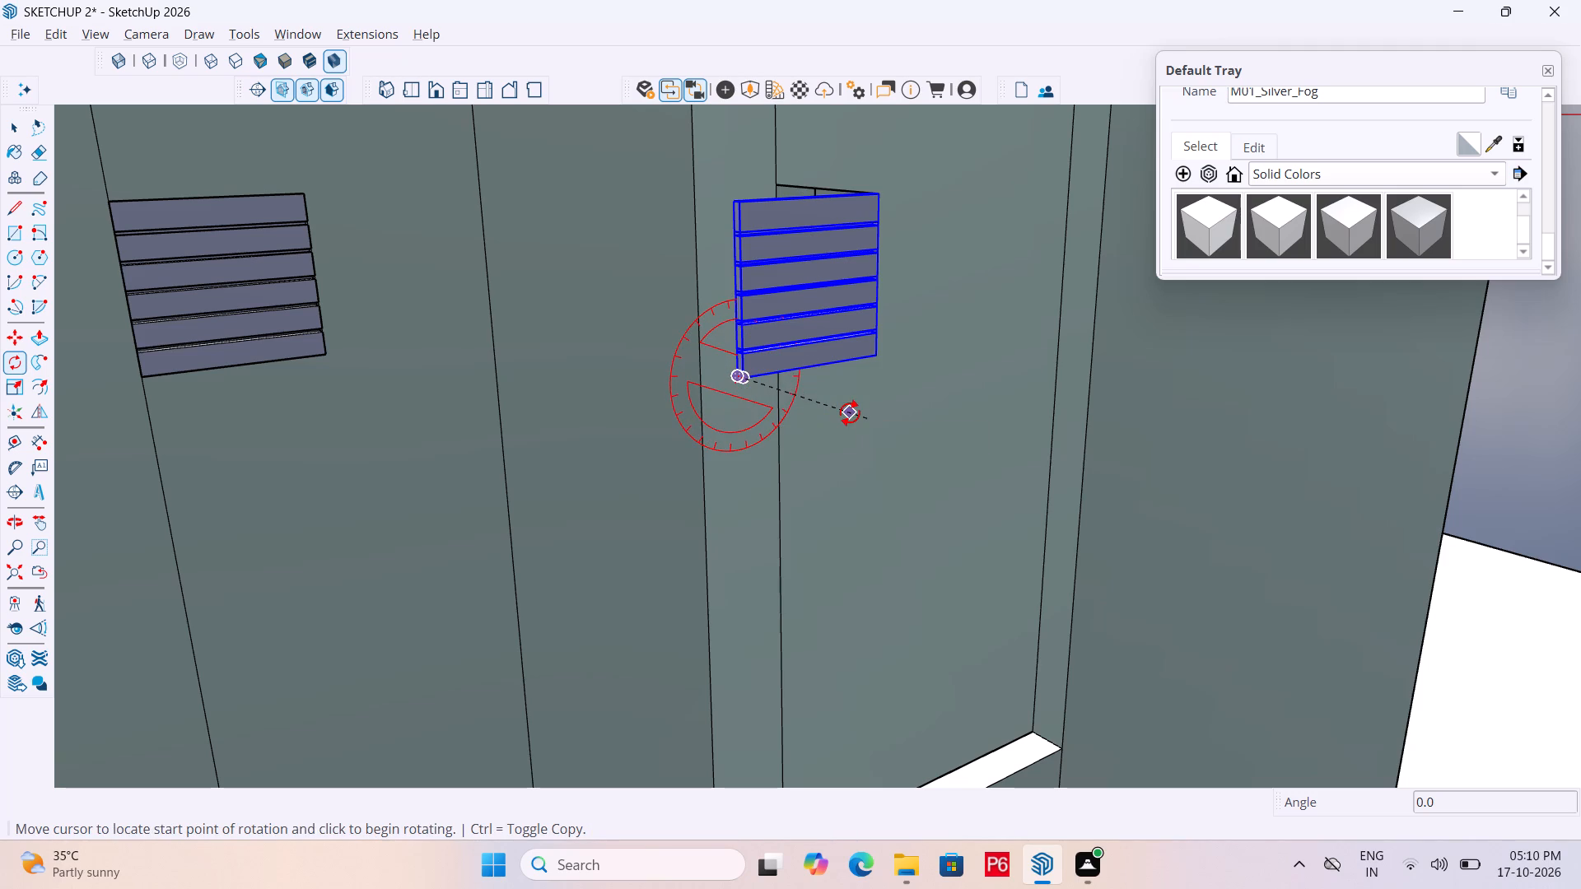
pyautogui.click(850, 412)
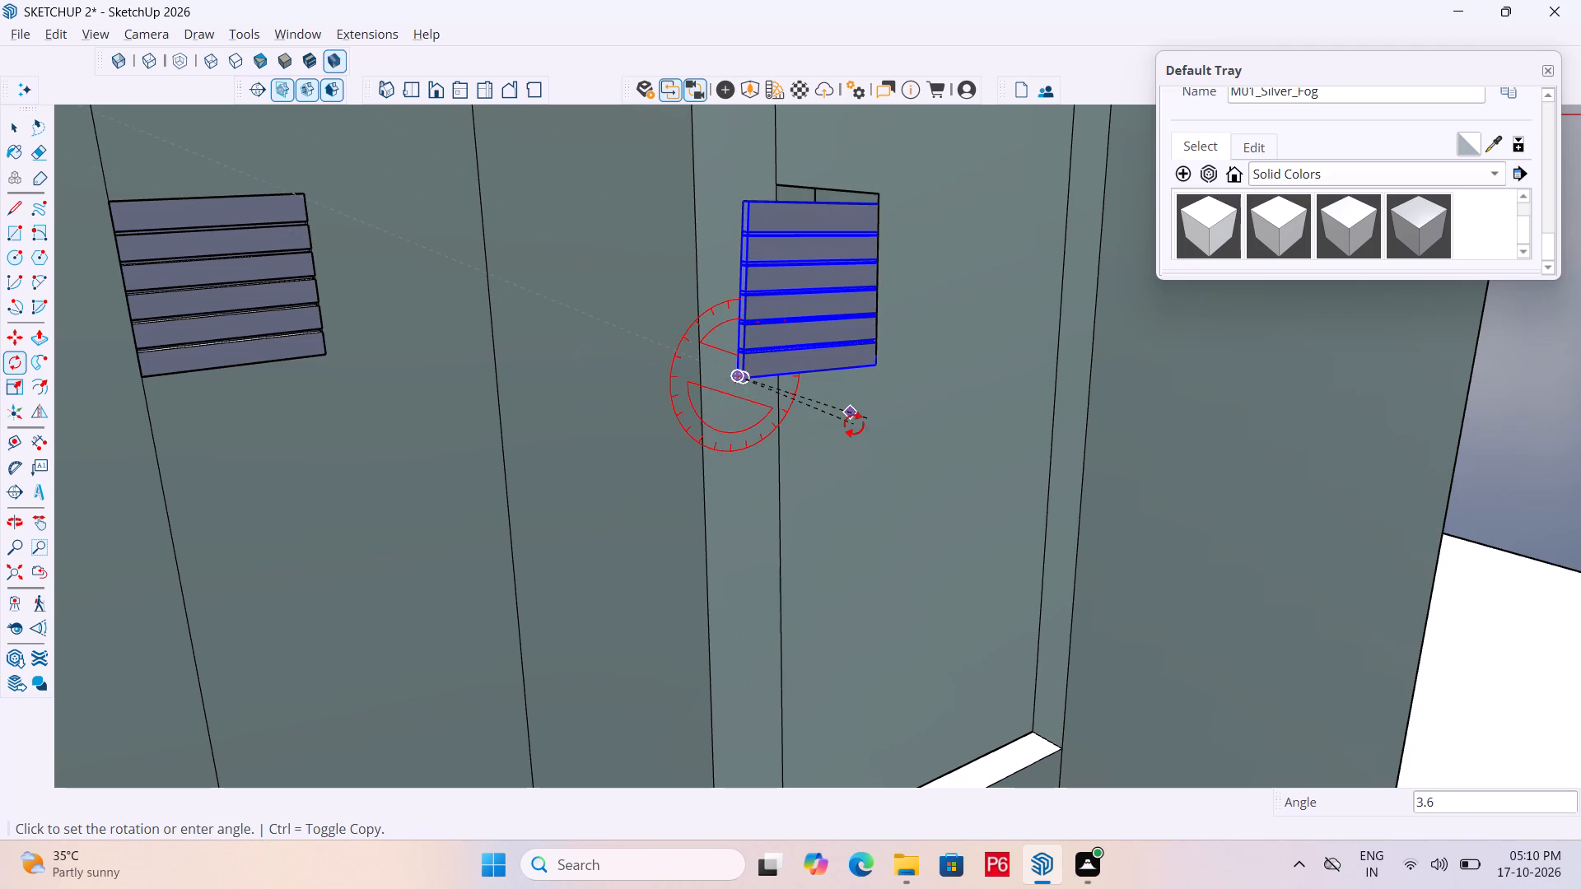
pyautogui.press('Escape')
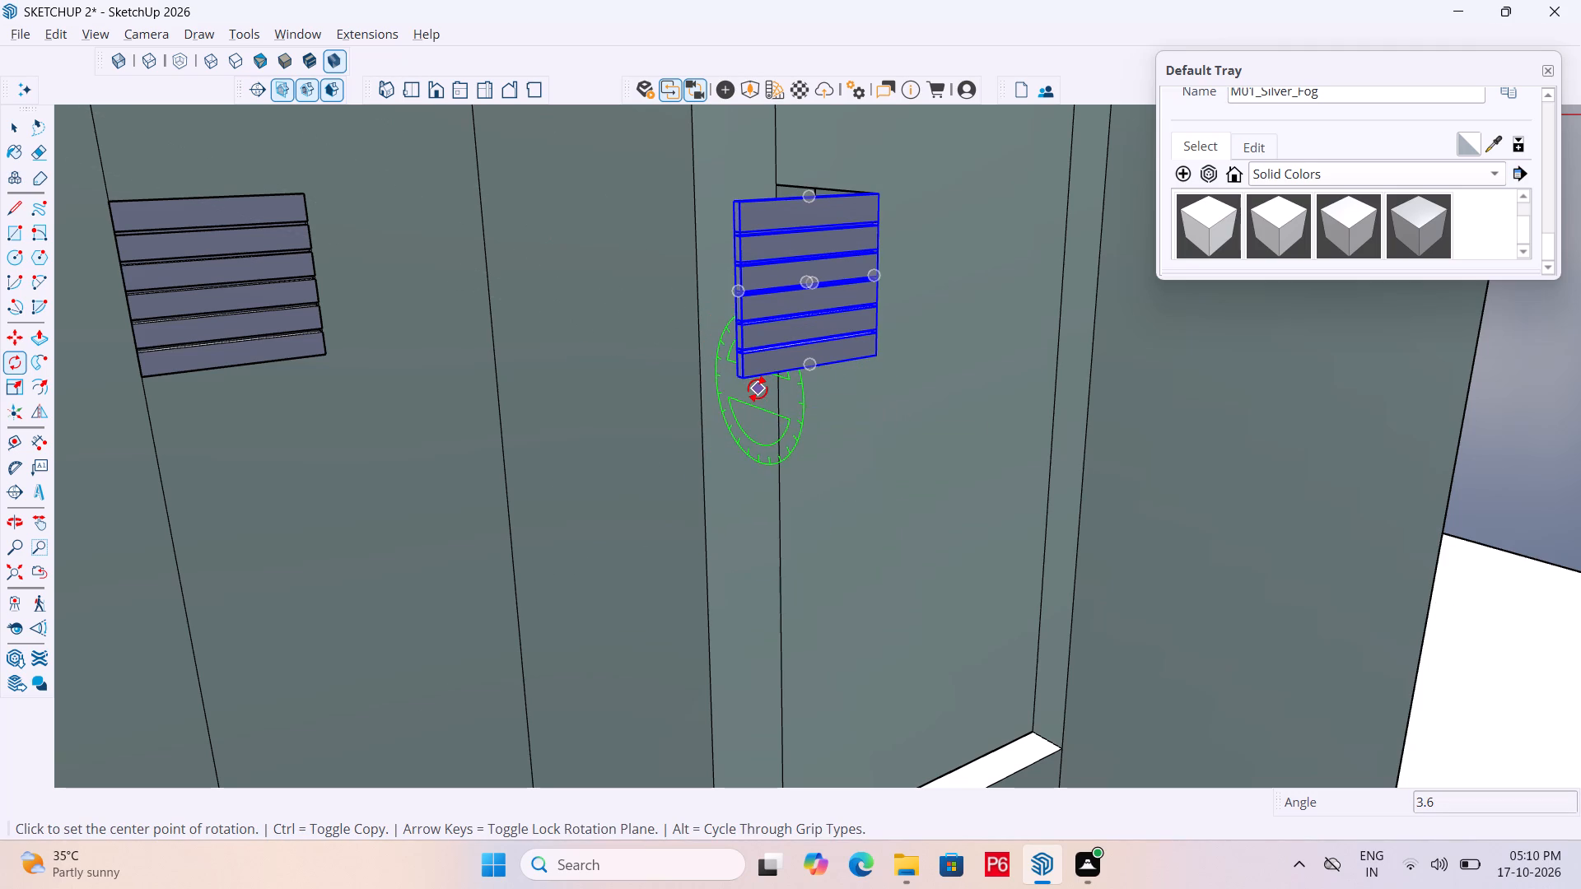
# Rotate the second ventilator copy 90 degrees about the vertical blue axis so it faces along the recess wall.
pyautogui.press('Down')
pyautogui.press('Down')
pyautogui.press('Right')
pyautogui.press('Up')
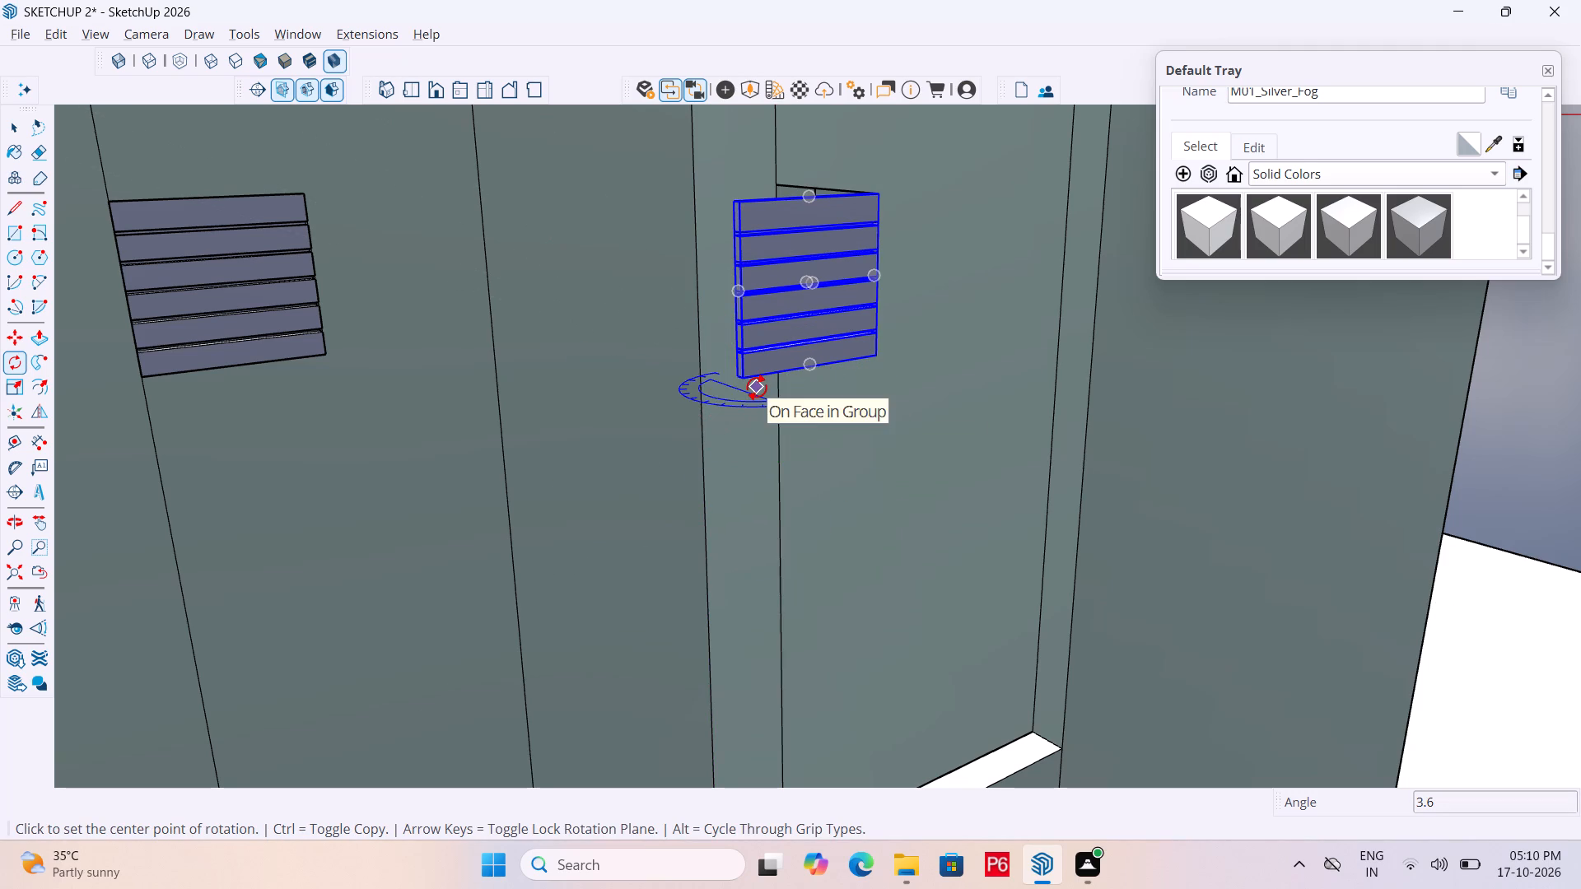
pyautogui.click(765, 402)
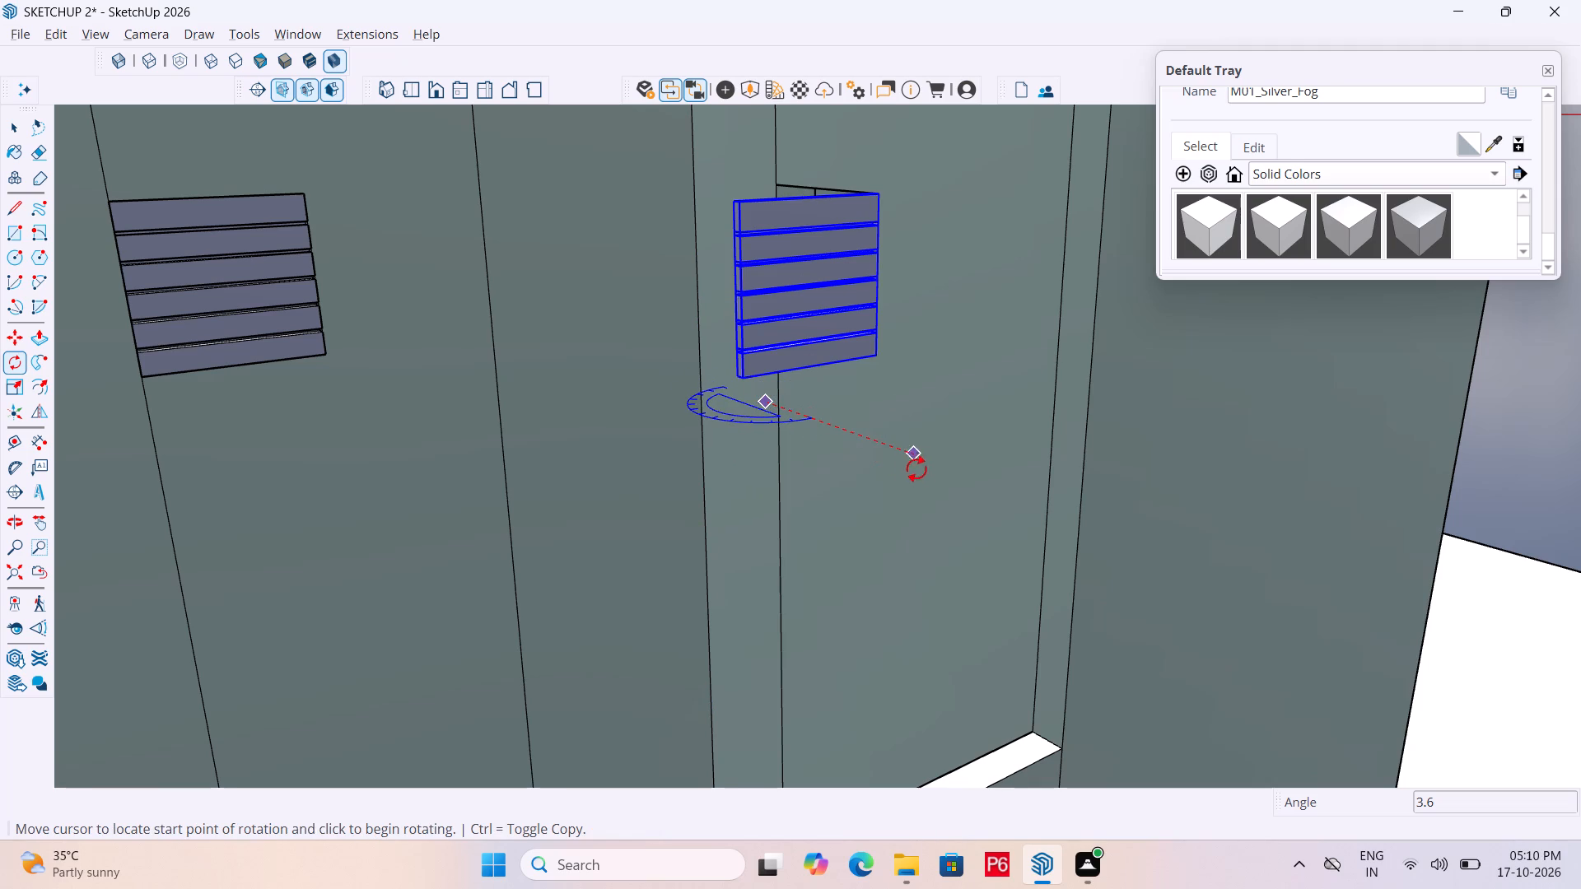
pyautogui.click(919, 474)
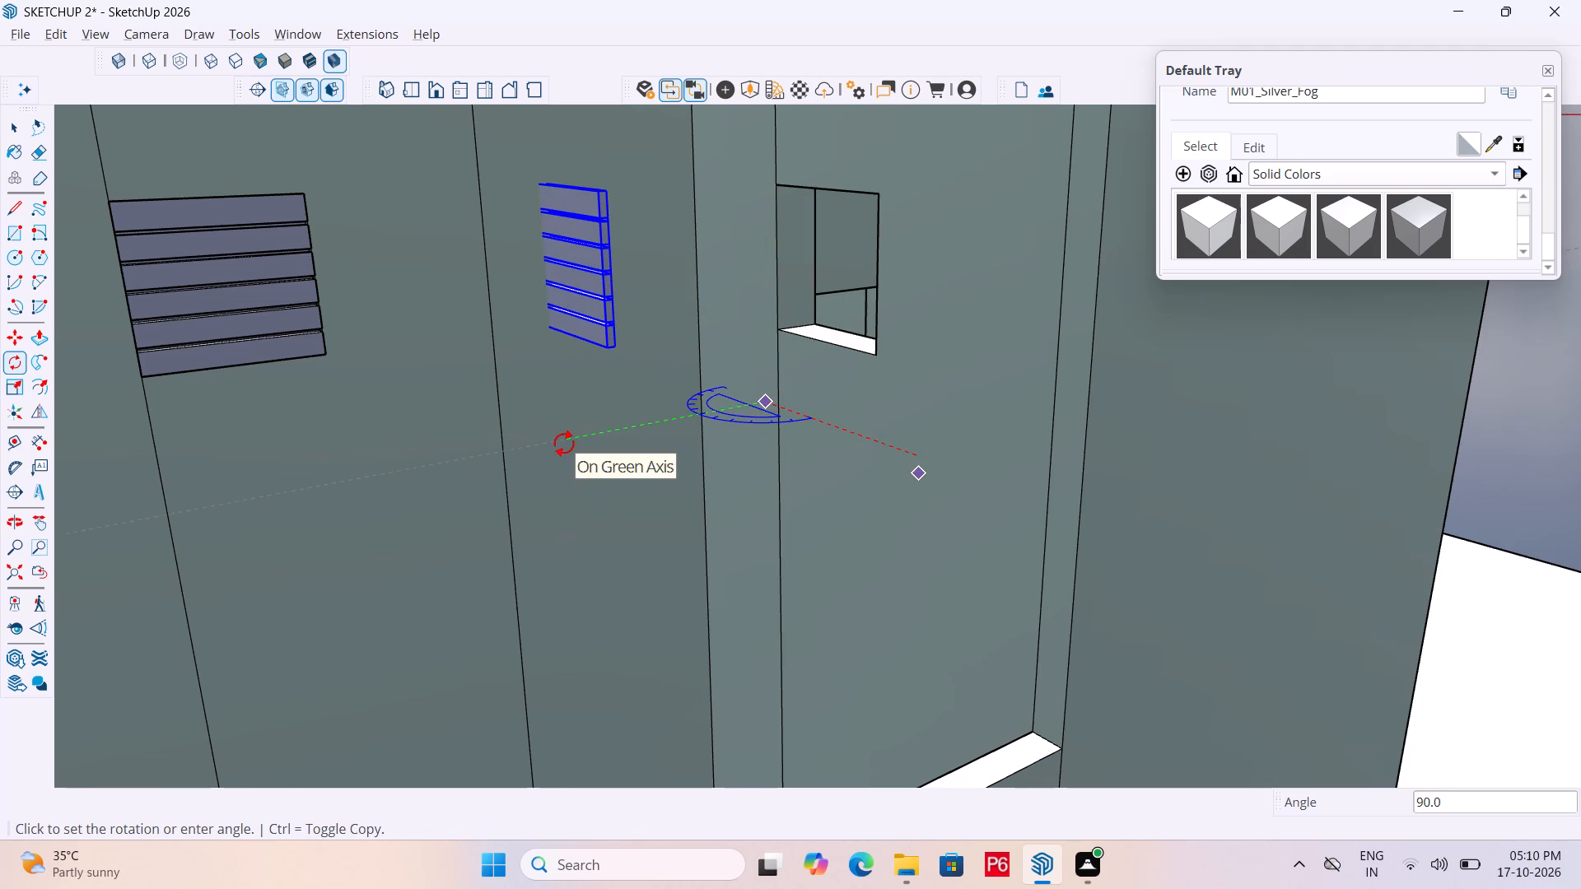
pyautogui.click(564, 443)
# Move the rotated ventilator copy by its bottom outer corner onto the matching bottom corner of the second small high opening.
pyautogui.press('space')
pyautogui.click(613, 346)
pyautogui.scroll(3, 609, 348)
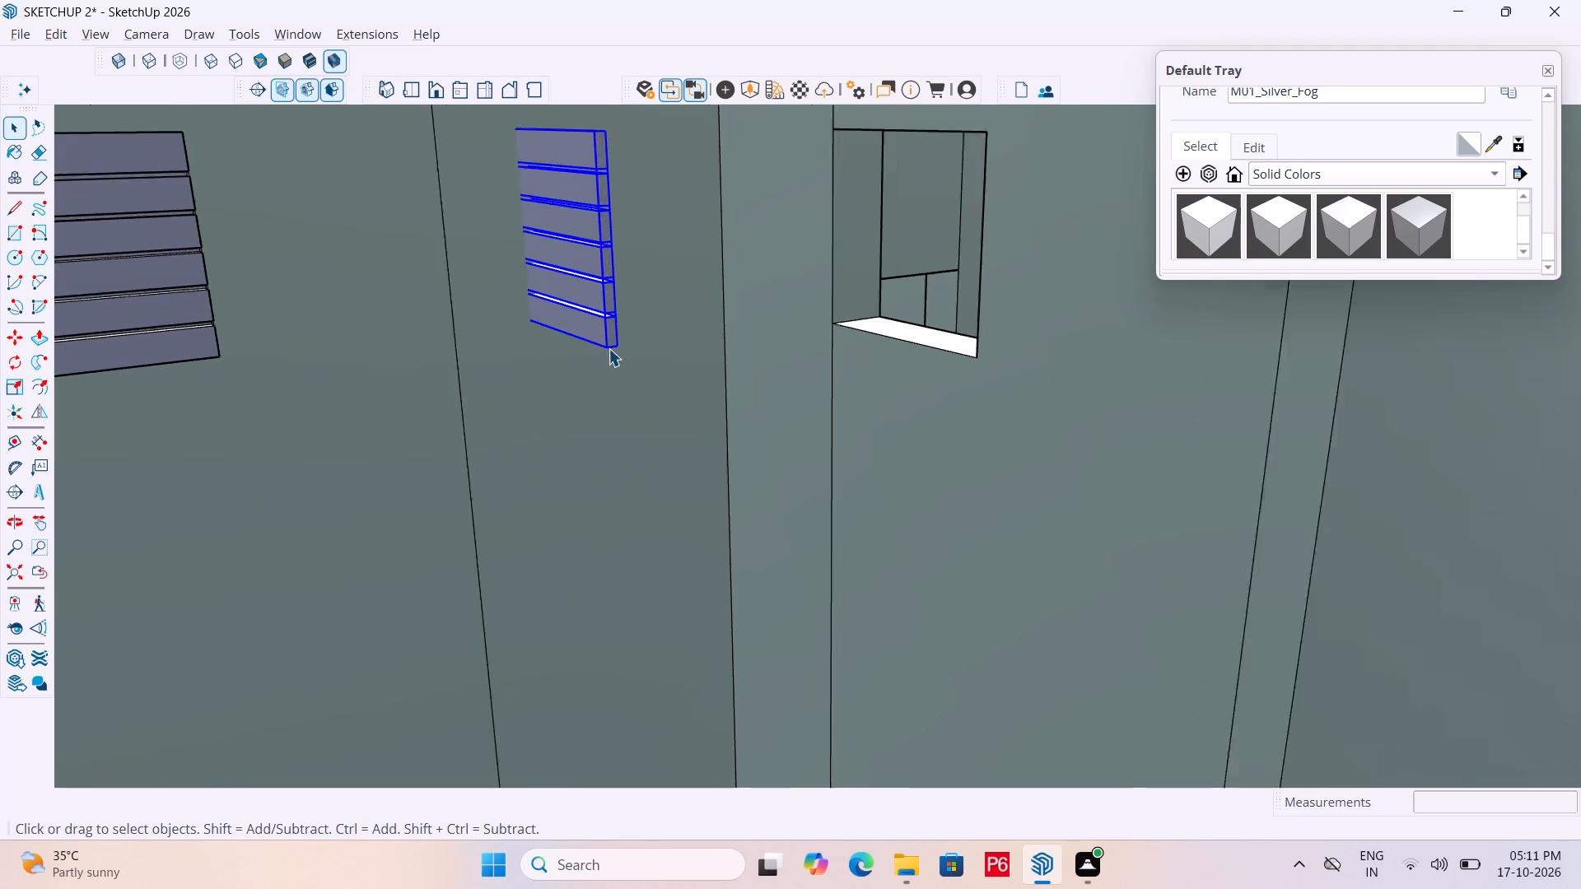
pyautogui.scroll(1, 609, 348)
pyautogui.press('m')
pyautogui.click(604, 352)
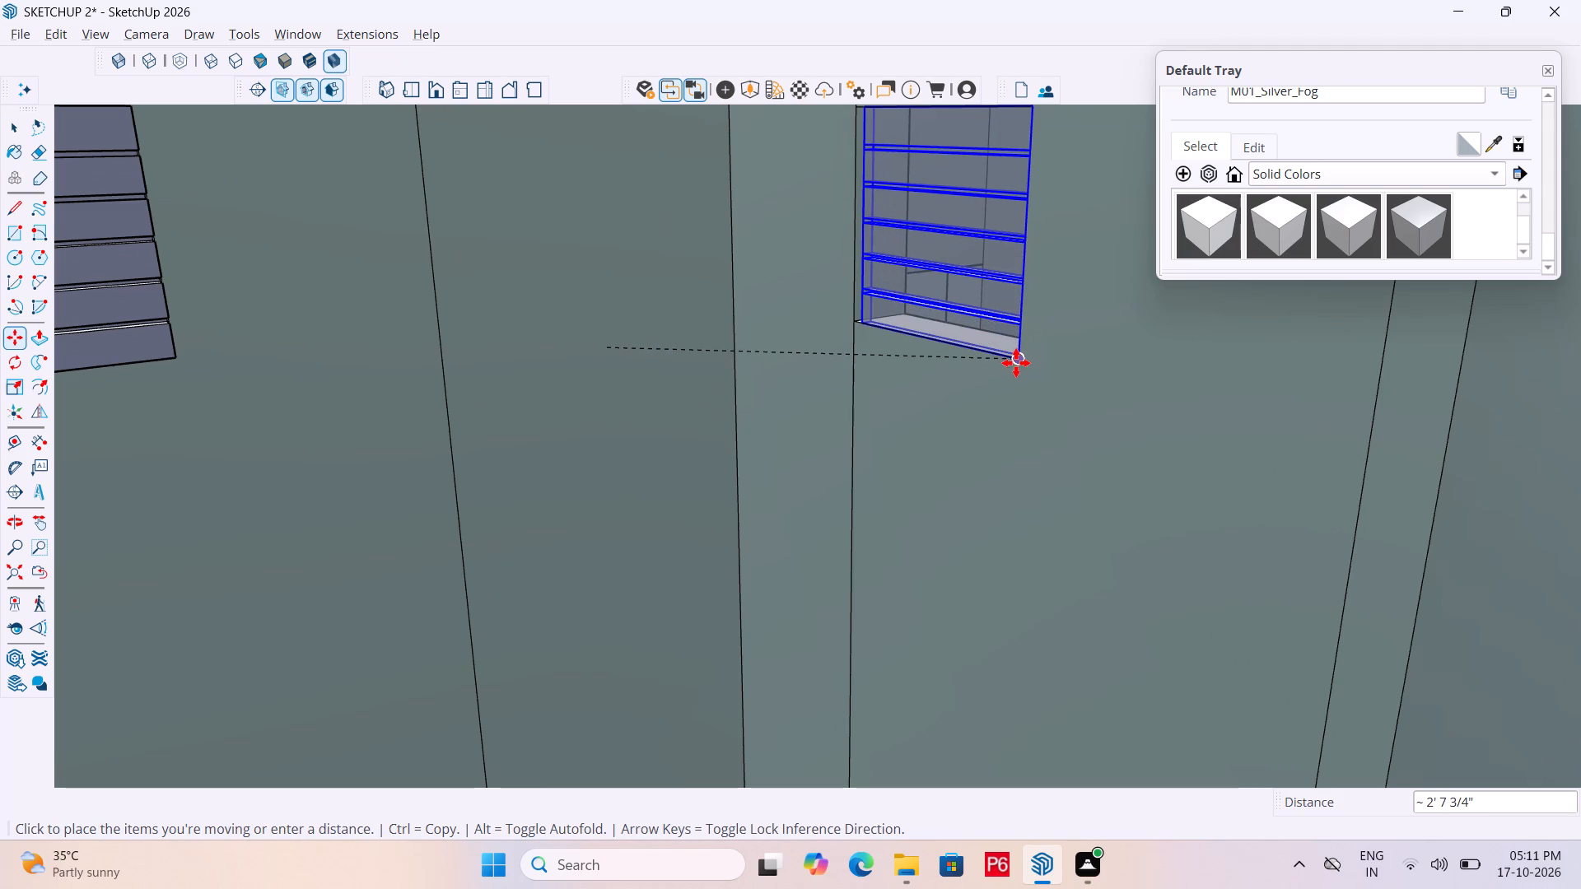
pyautogui.click(1016, 363)
# Save the model.
pyautogui.moveTo(874, 369); pyautogui.dragTo(1195, 441, button='middle')
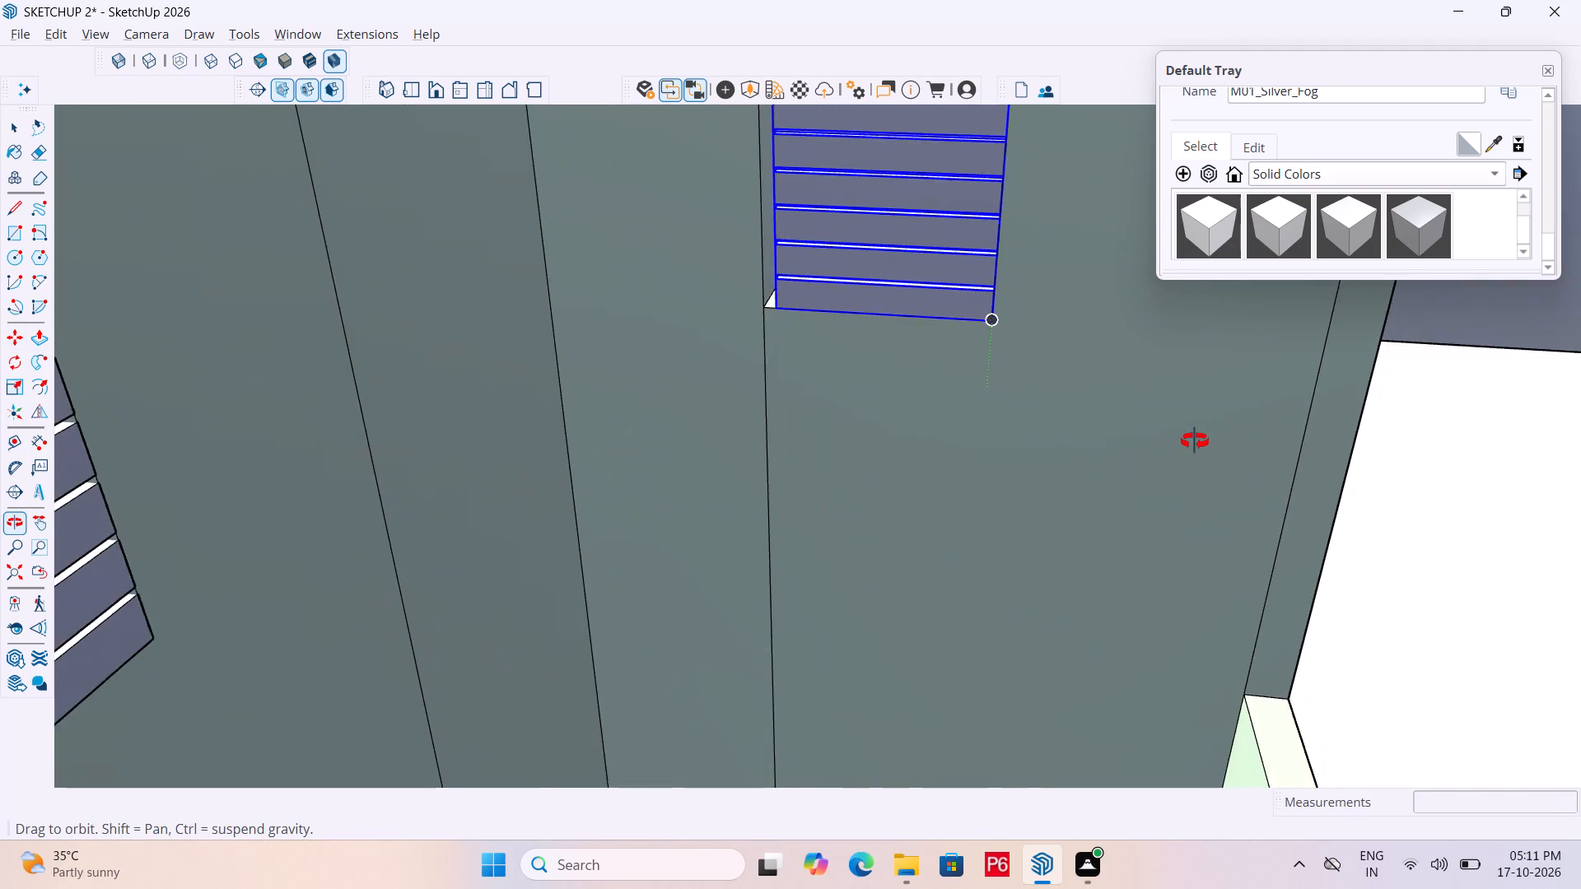
pyautogui.moveTo(1195, 441); pyautogui.dragTo(1178, 428, button='middle')
pyautogui.scroll(-5, 809, 452)
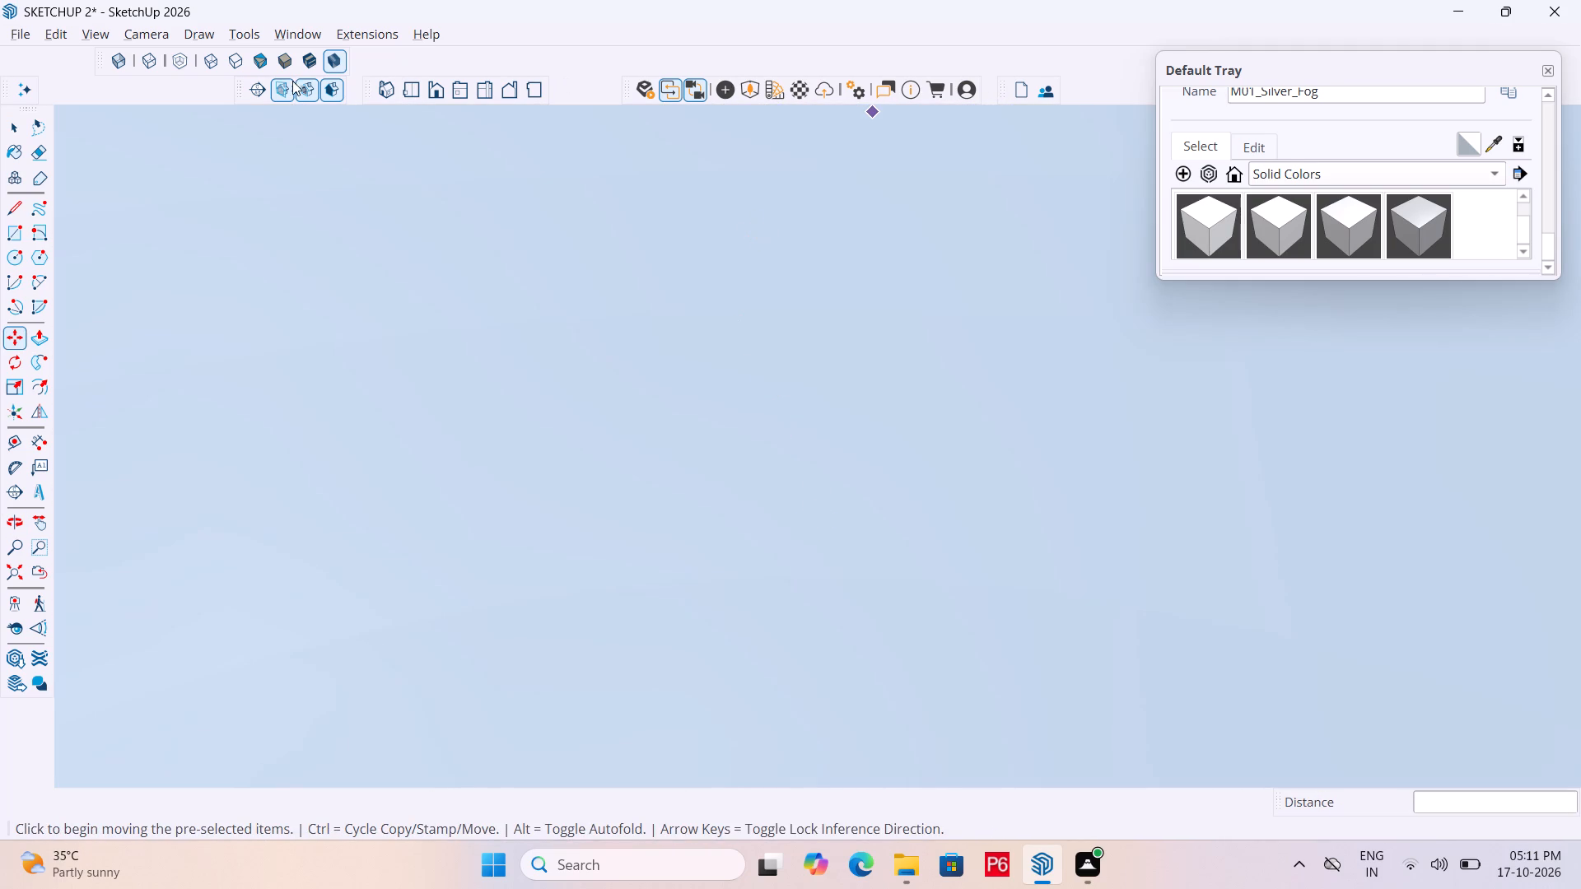
pyautogui.click(408, 95)
pyautogui.scroll(-3, 618, 387)
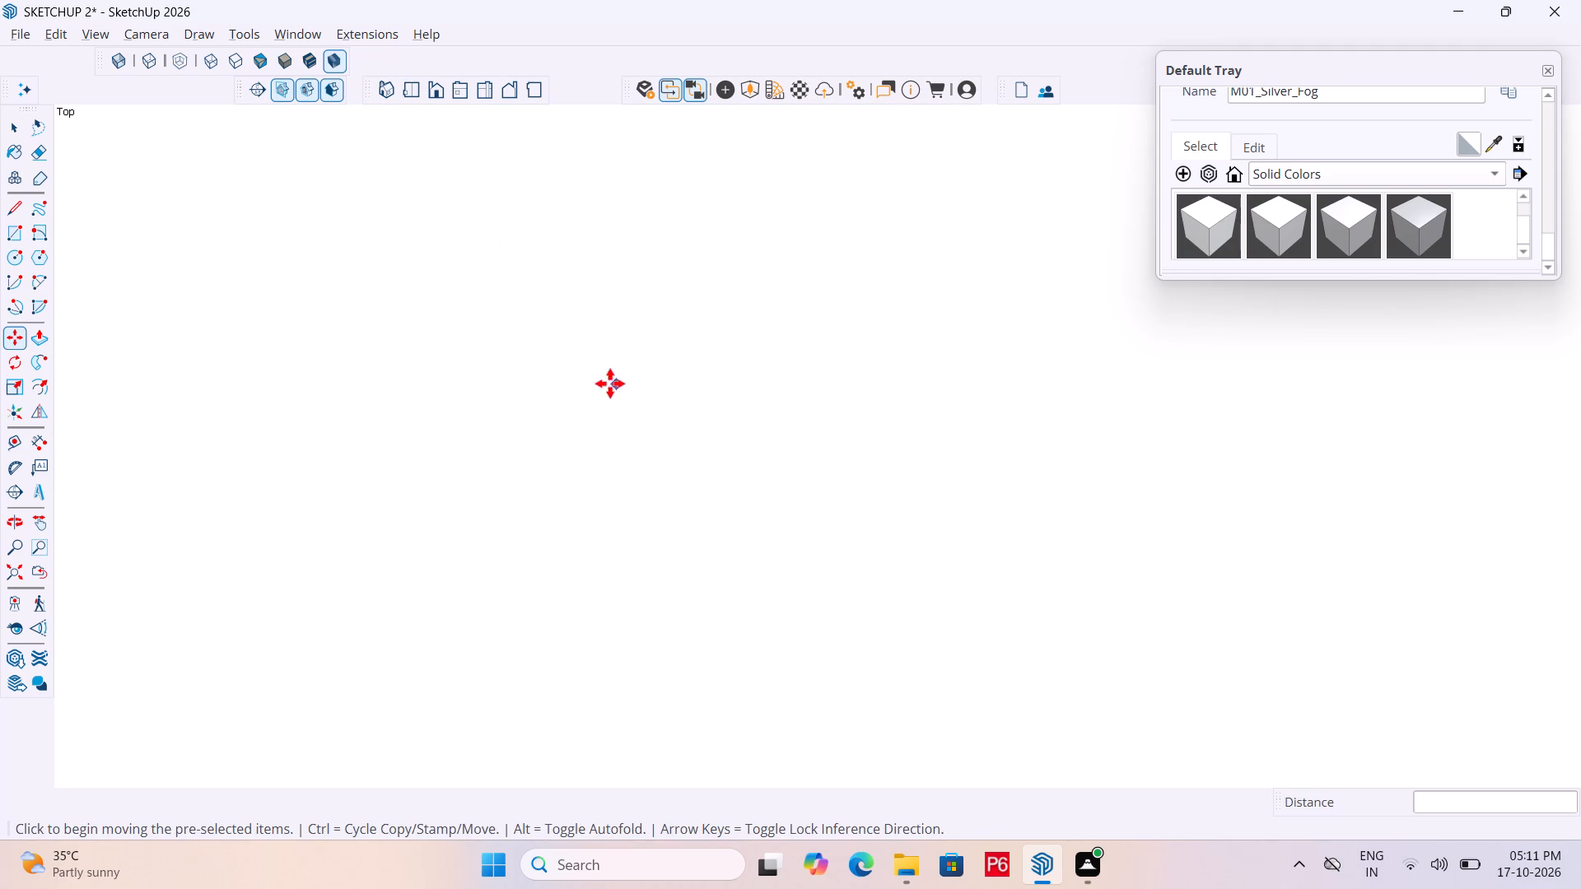
pyautogui.scroll(-8, 610, 384)
pyautogui.scroll(-14, 598, 439)
pyautogui.scroll(-7, 507, 424)
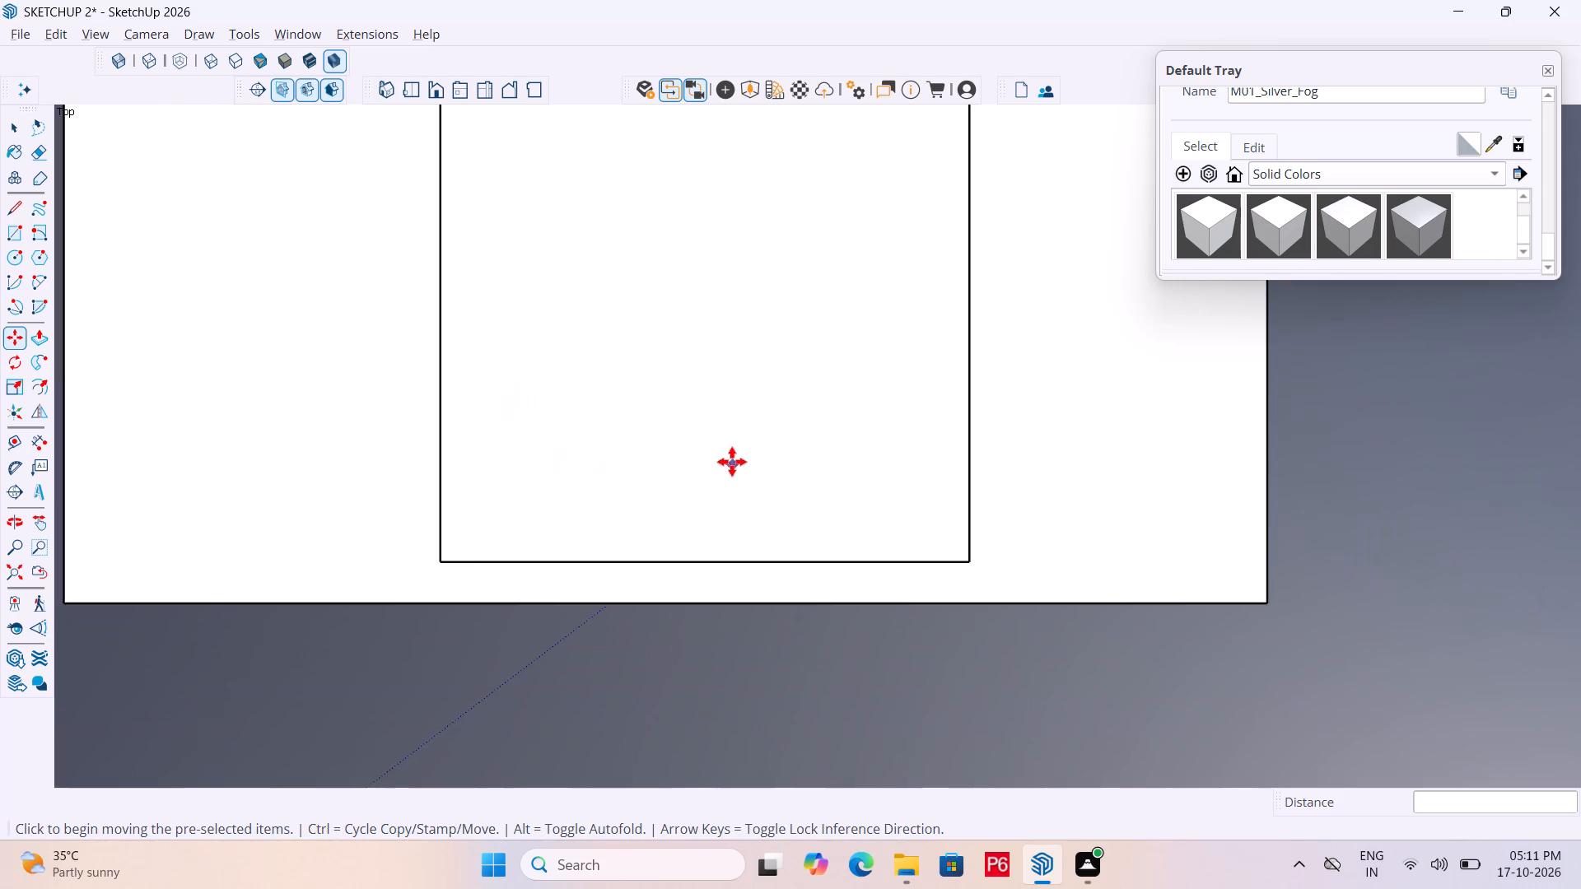
pyautogui.scroll(-12, 728, 461)
pyautogui.moveTo(784, 542); pyautogui.dragTo(495, 95, button='middle')
pyautogui.scroll(6, 804, 435)
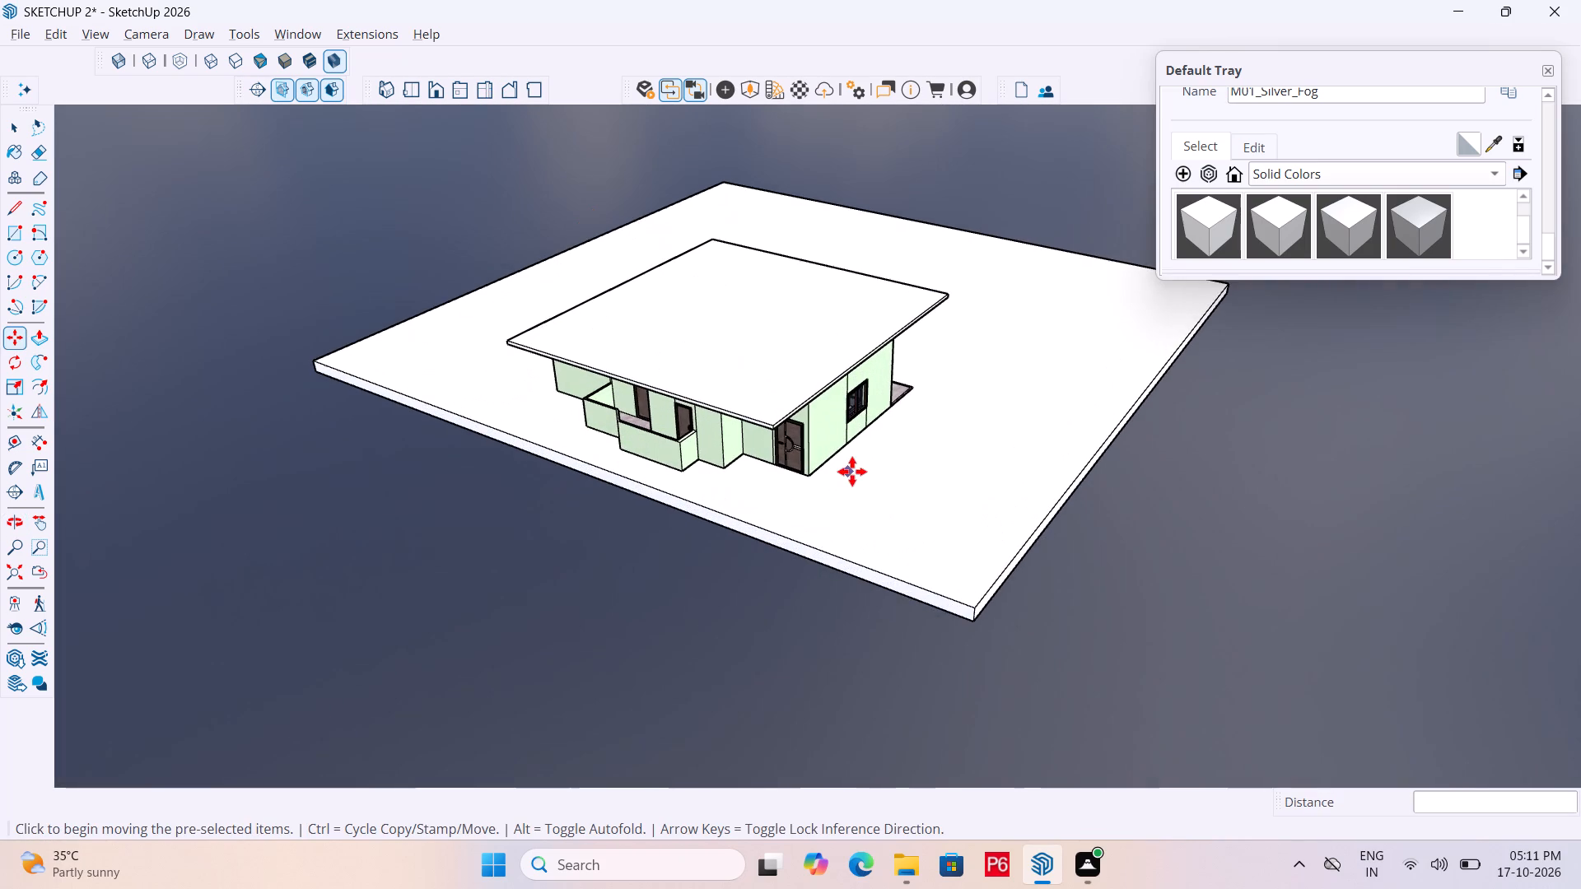
pyautogui.hotkey('ctrl', 's')
# Scale the second ventilator copy by 1.06 along green and 1.00 along blue to meet the opening's top corner.
pyautogui.moveTo(1028, 408); pyautogui.dragTo(471, 361, button='middle')
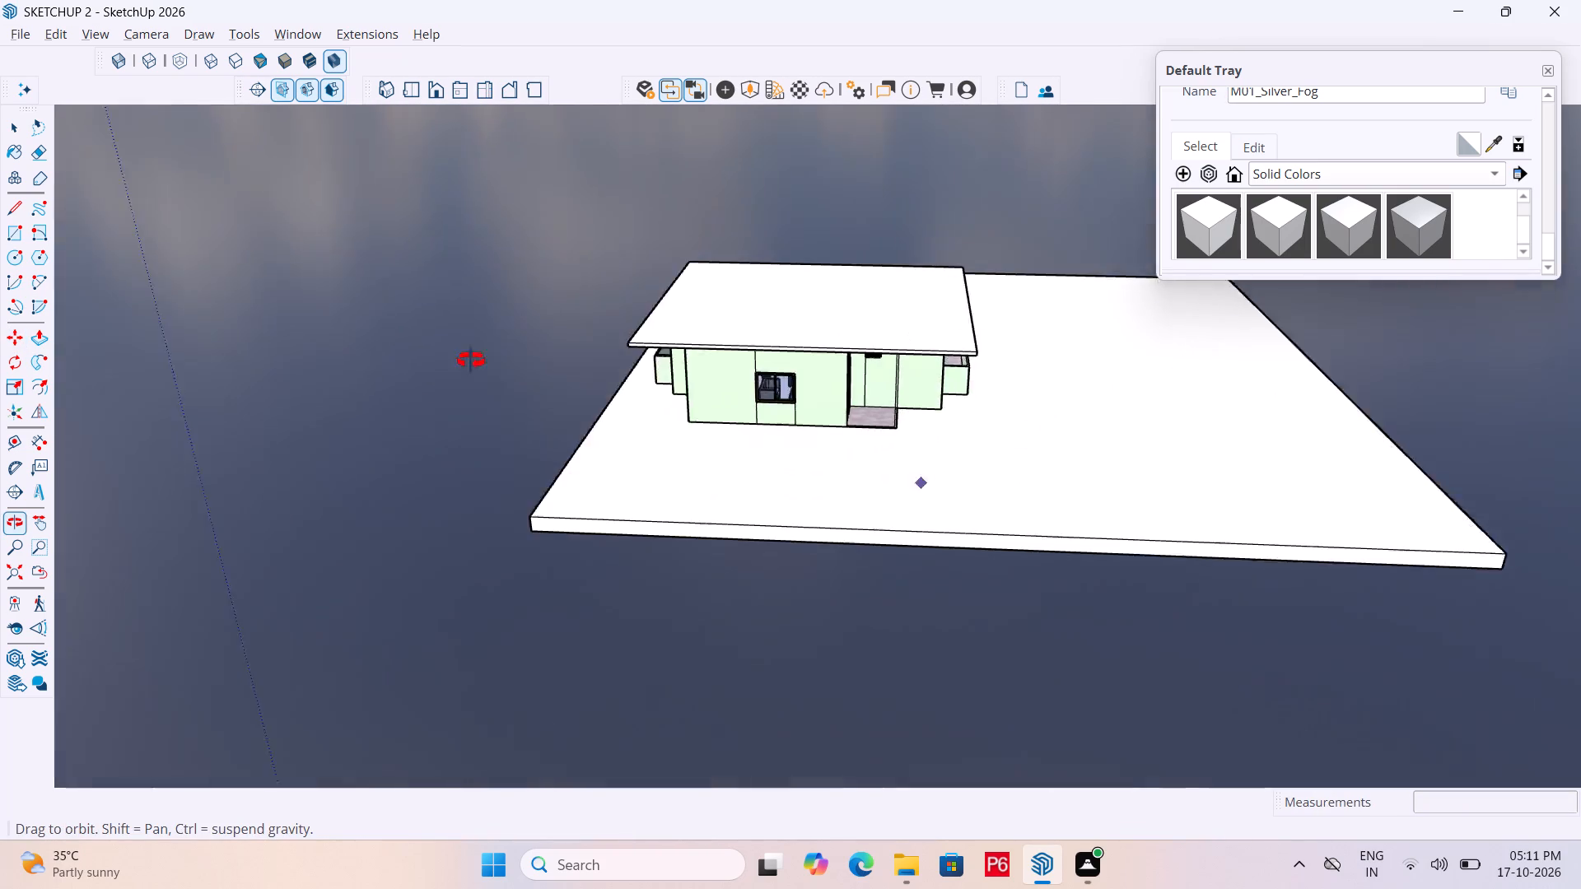
pyautogui.moveTo(471, 361); pyautogui.dragTo(417, 352, button='middle')
pyautogui.moveTo(851, 389); pyautogui.dragTo(505, 335, button='middle')
pyautogui.moveTo(1141, 346); pyautogui.dragTo(492, 344, button='middle')
pyautogui.scroll(1, 457, 354)
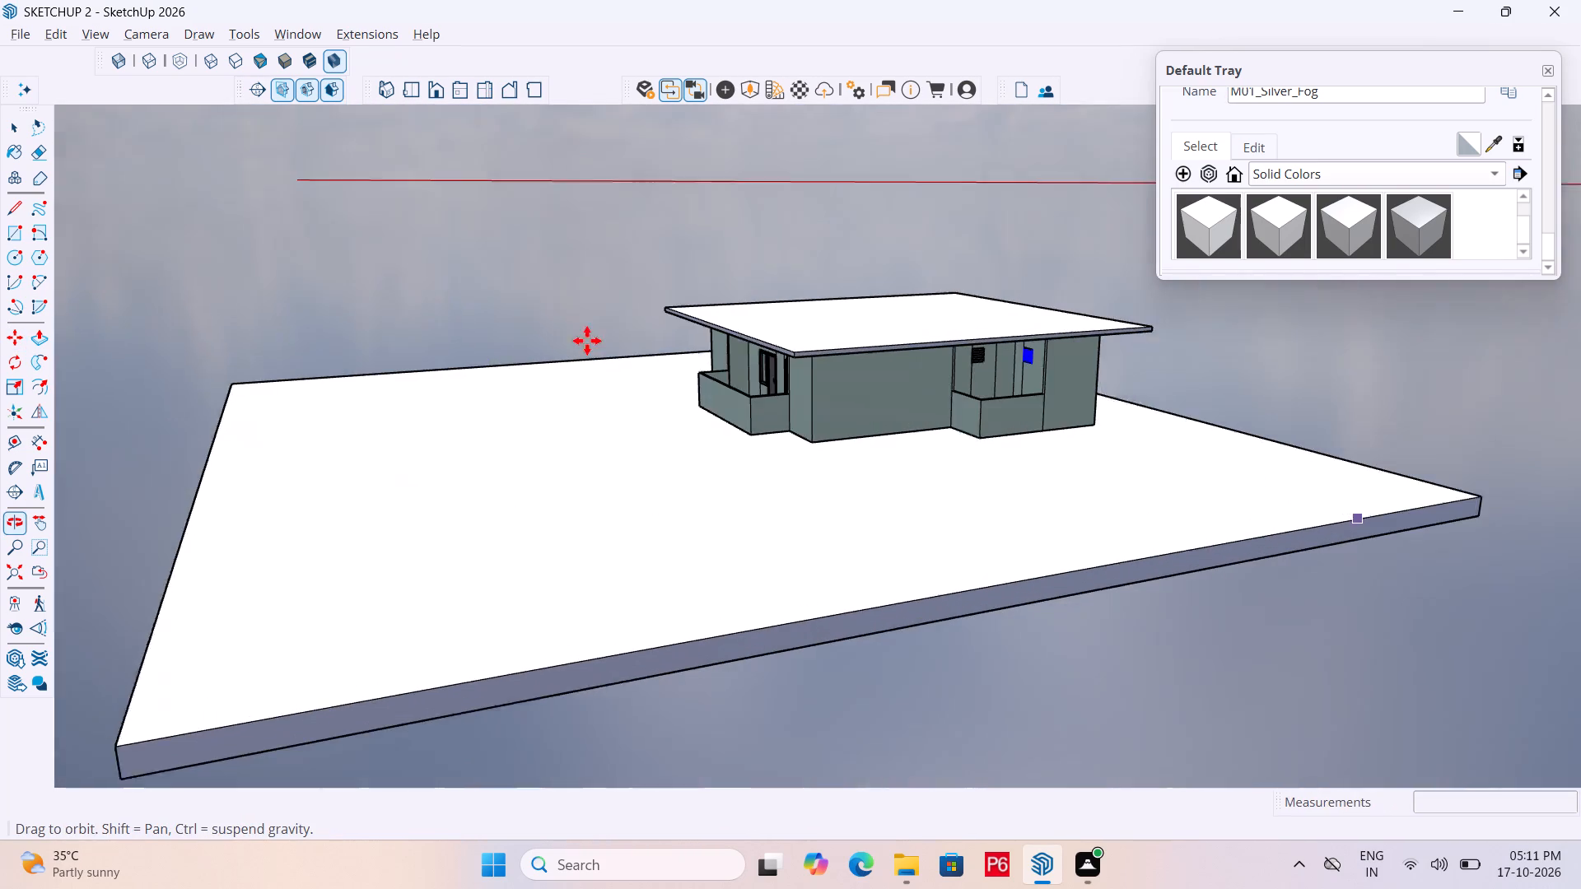
pyautogui.scroll(20, 1012, 342)
pyautogui.scroll(3, 1012, 342)
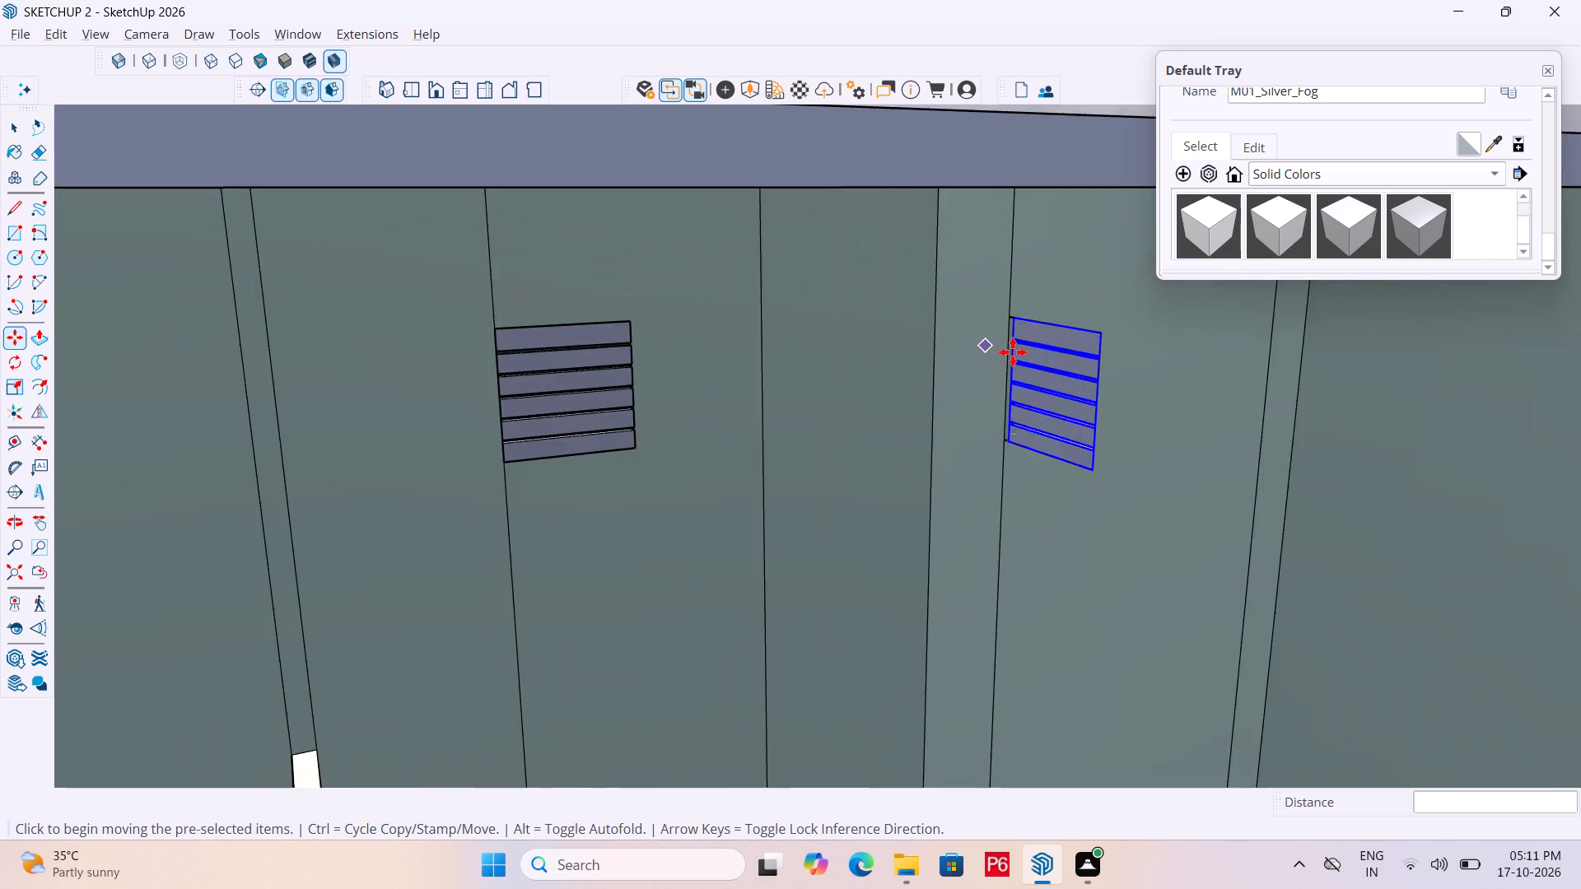
pyautogui.scroll(6, 1014, 352)
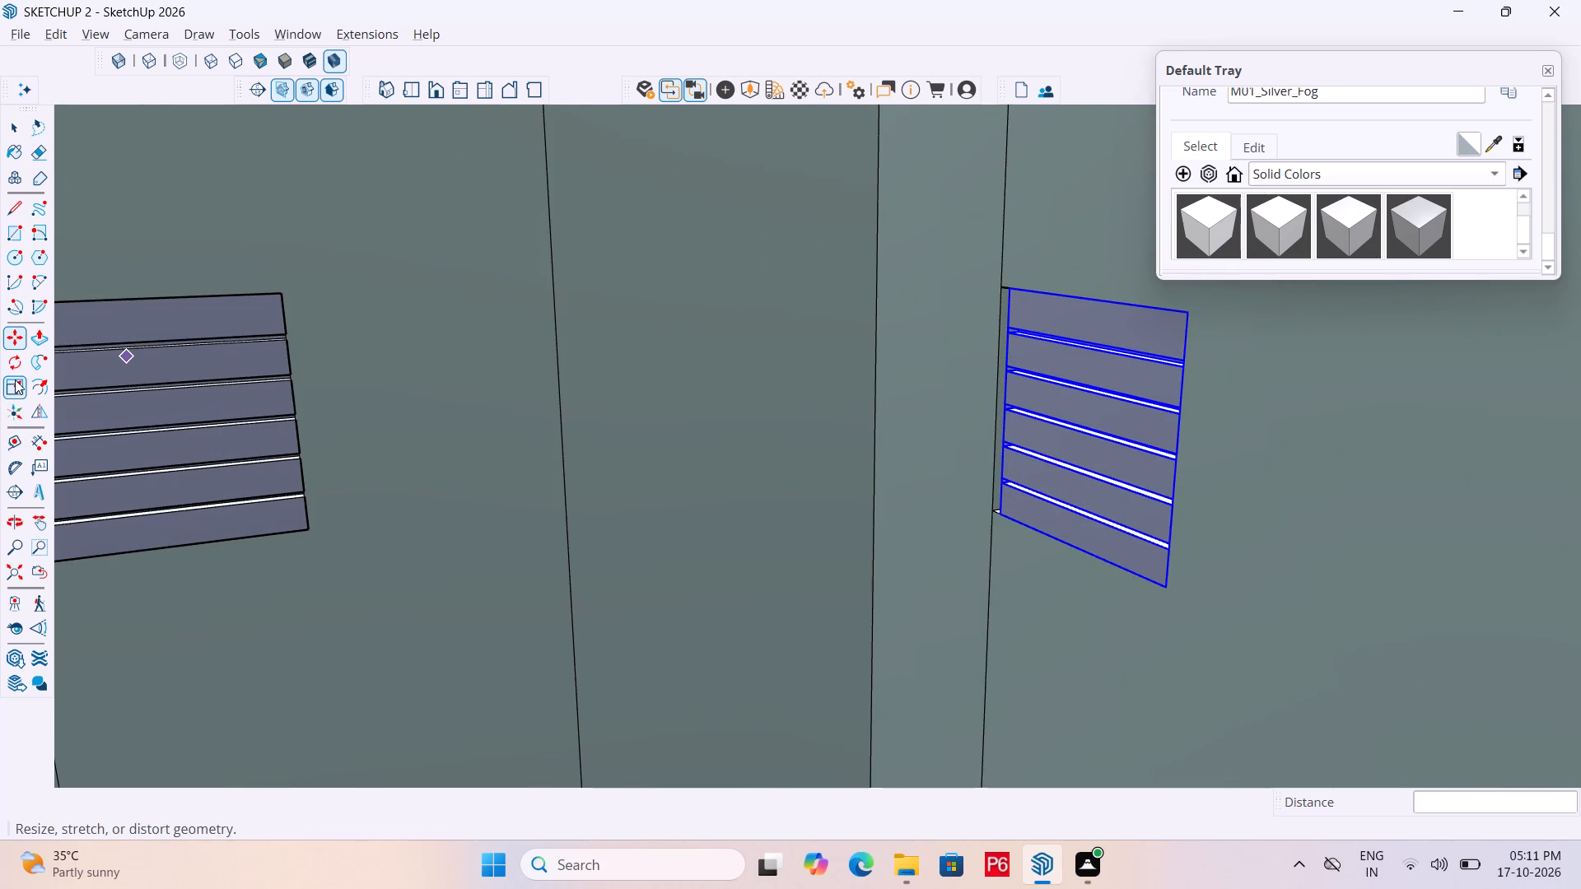
pyautogui.click(14, 378)
pyautogui.scroll(3, 1020, 273)
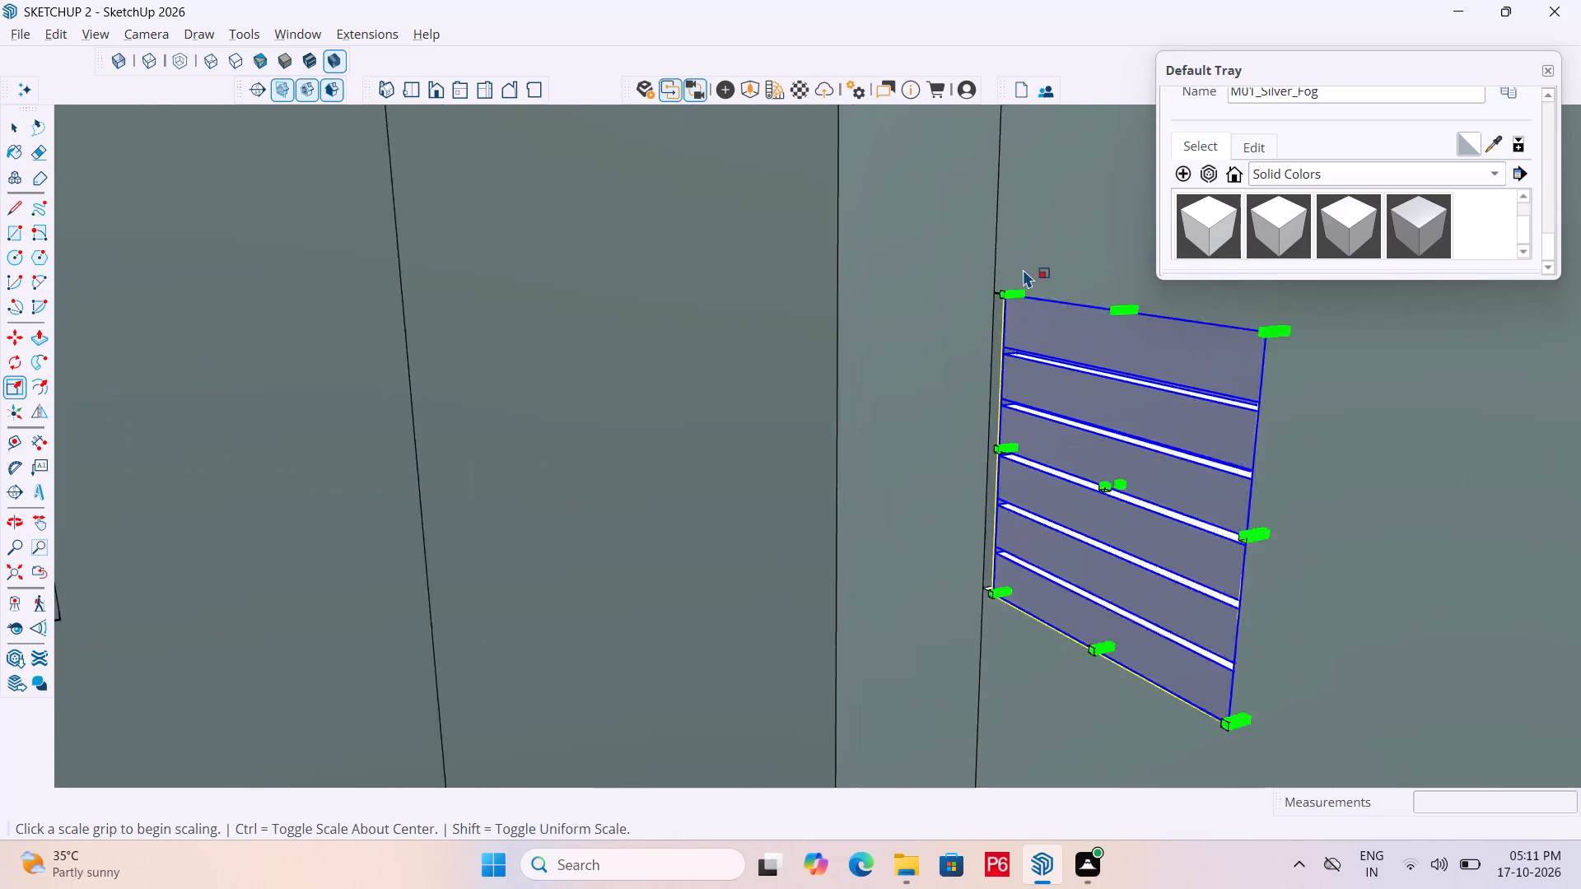
pyautogui.scroll(19, 1023, 269)
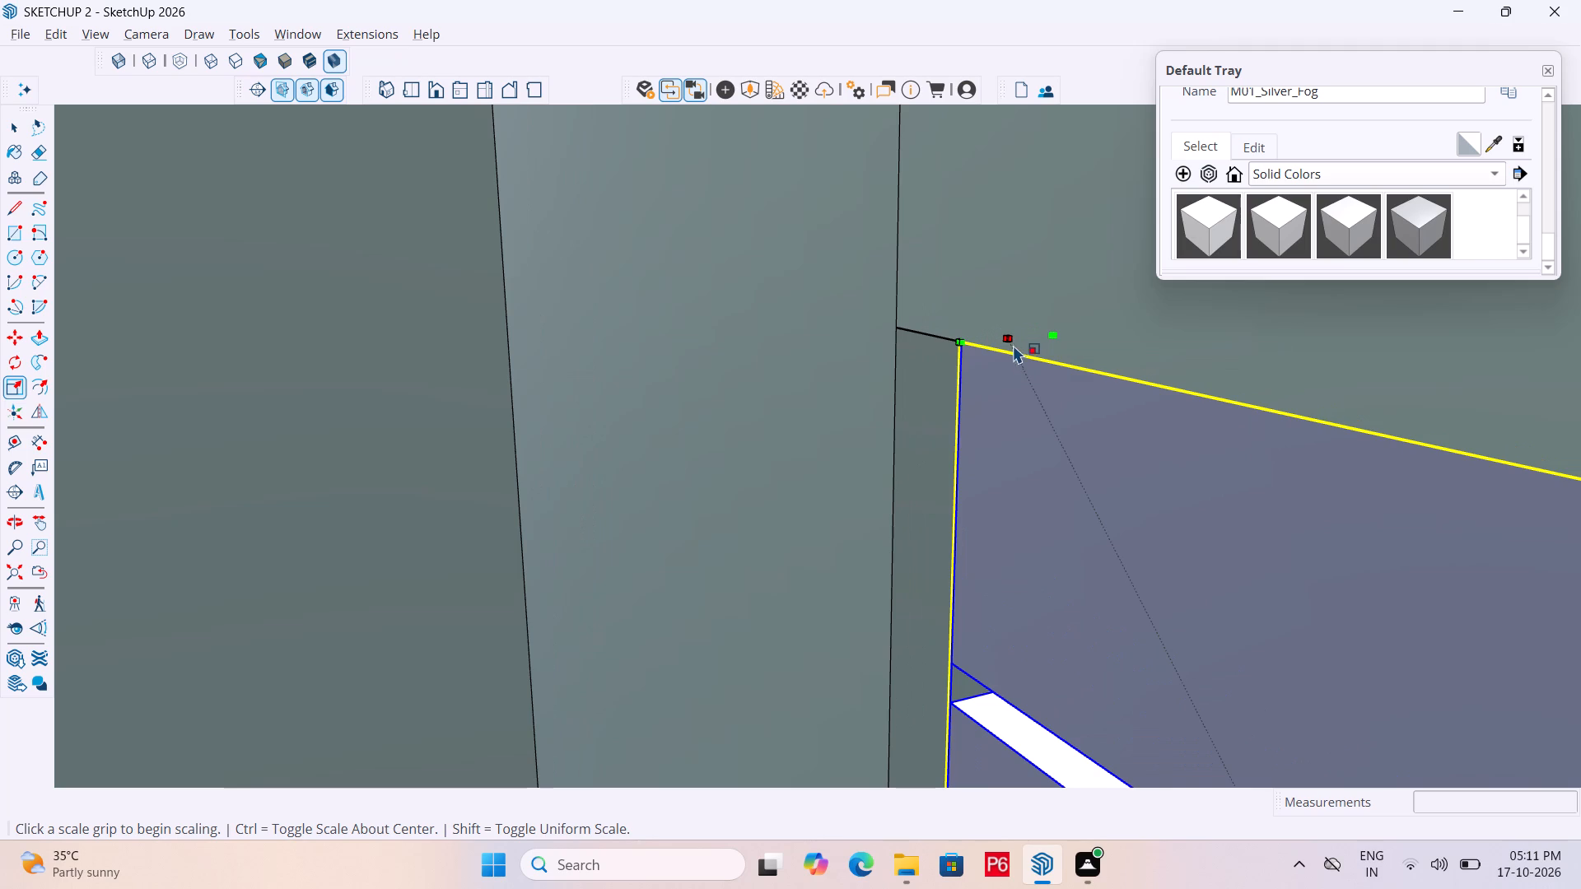
pyautogui.click(1013, 341)
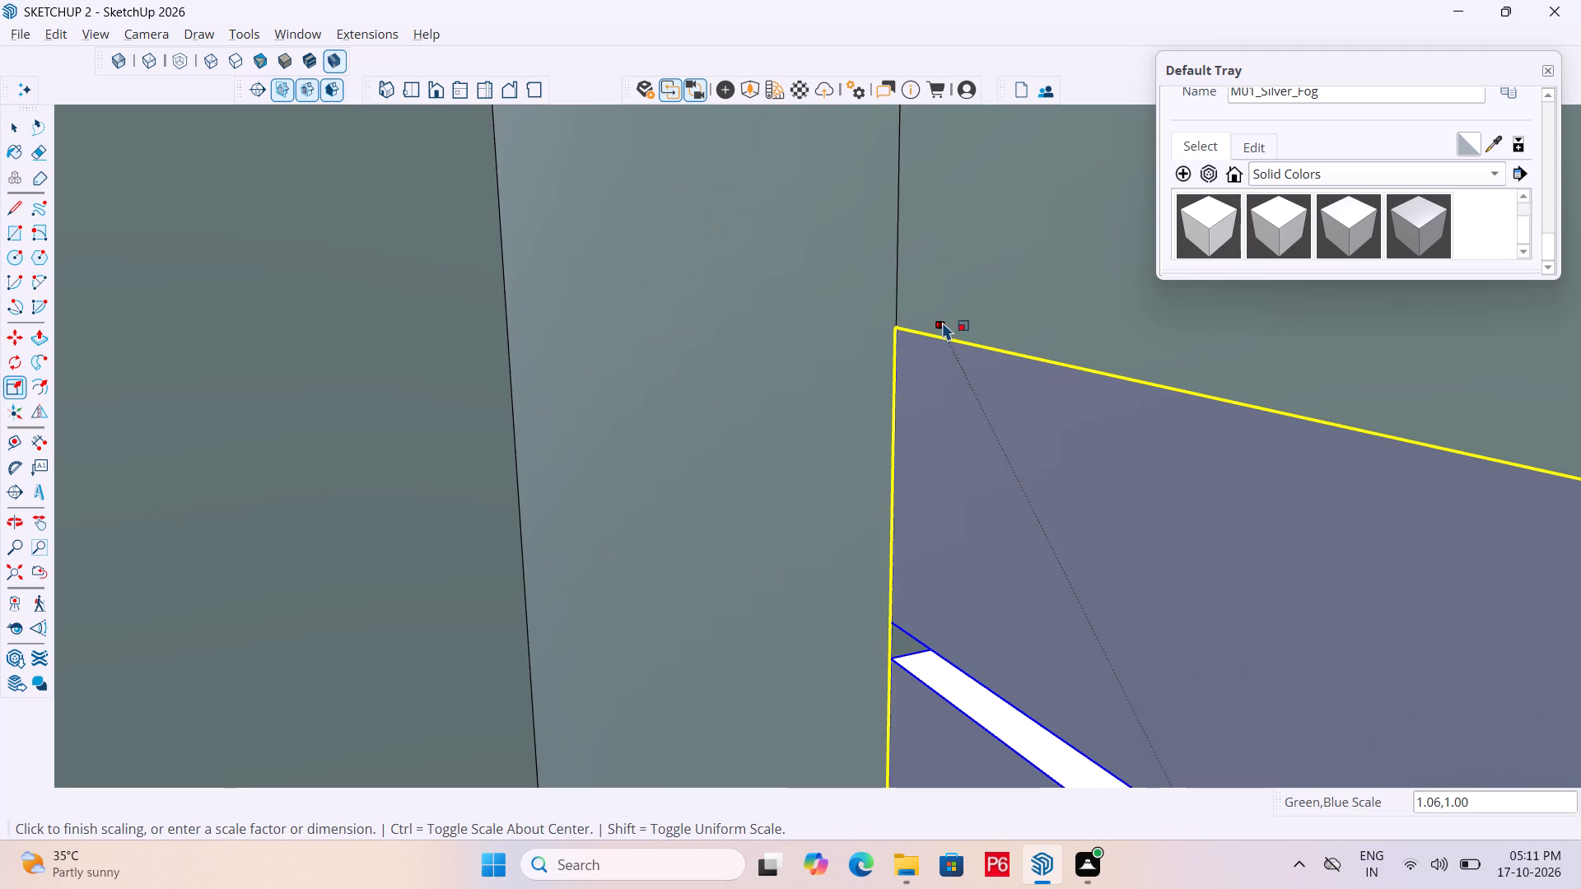
pyautogui.click(942, 322)
# Save the model with the fitted second ventilator and end the Scale command.
pyautogui.scroll(-12, 821, 230)
pyautogui.hotkey('ctrl', 's')
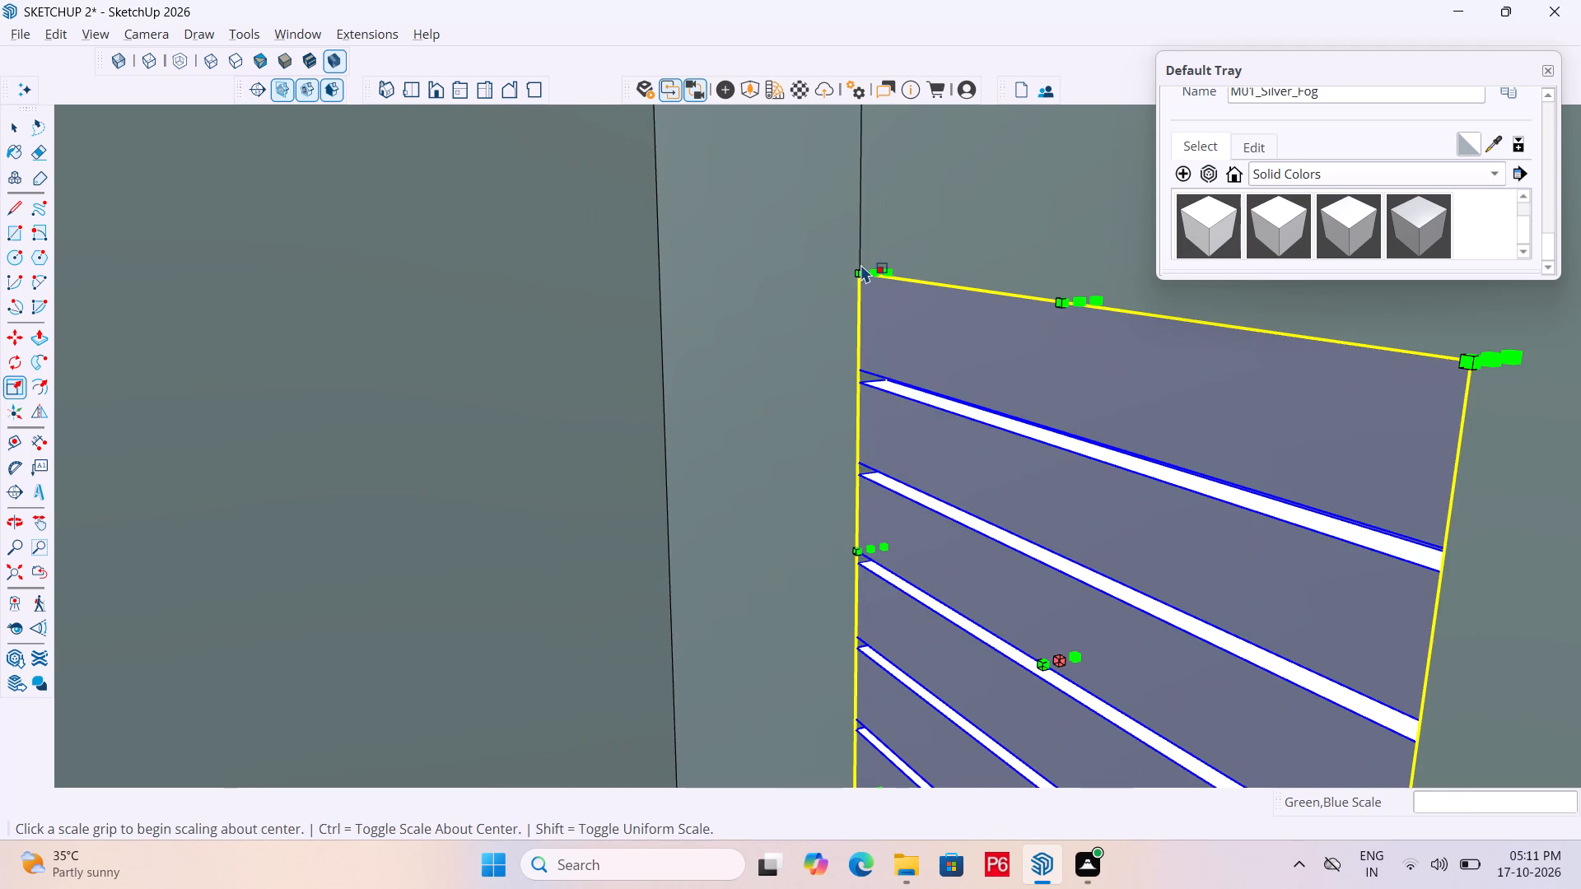
pyautogui.hotkey('ctrl', 's')
pyautogui.hotkey('ctrl', 's')
pyautogui.hotkey('ctrl', 's')
pyautogui.hotkey('ctrl', 's')
pyautogui.hotkey('ctrl', 's')
pyautogui.hotkey('ctrl', 's')
pyautogui.hotkey('ctrl', 's')
pyautogui.hotkey('ctrl', 's')
pyautogui.hotkey('ctrl', 's')
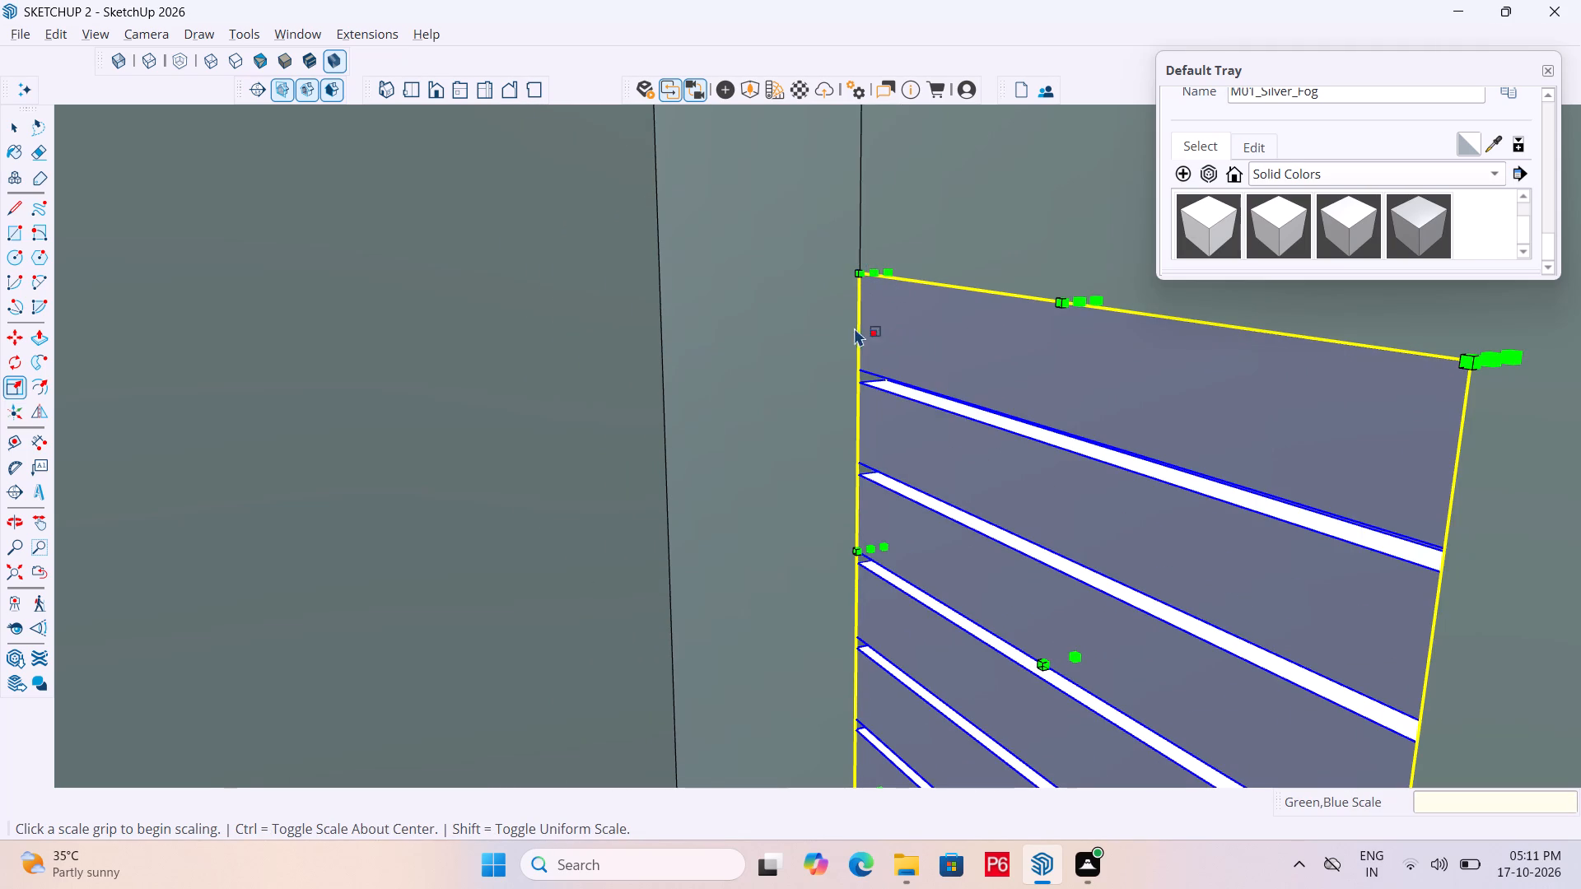
pyautogui.hotkey('ctrl', 's')
pyautogui.hotkey('ctrl', 's')
pyautogui.hotkey('ctrl', 's')
pyautogui.hotkey('ctrl', 's')
pyautogui.hotkey('ctrl', 's')
pyautogui.hotkey('ctrl', 's')
pyautogui.scroll(-1, 794, 299)
pyautogui.press('space')
pyautogui.press('space')
pyautogui.press('space')
pyautogui.press('space')
pyautogui.press('space')
pyautogui.press('space')
pyautogui.press('space')
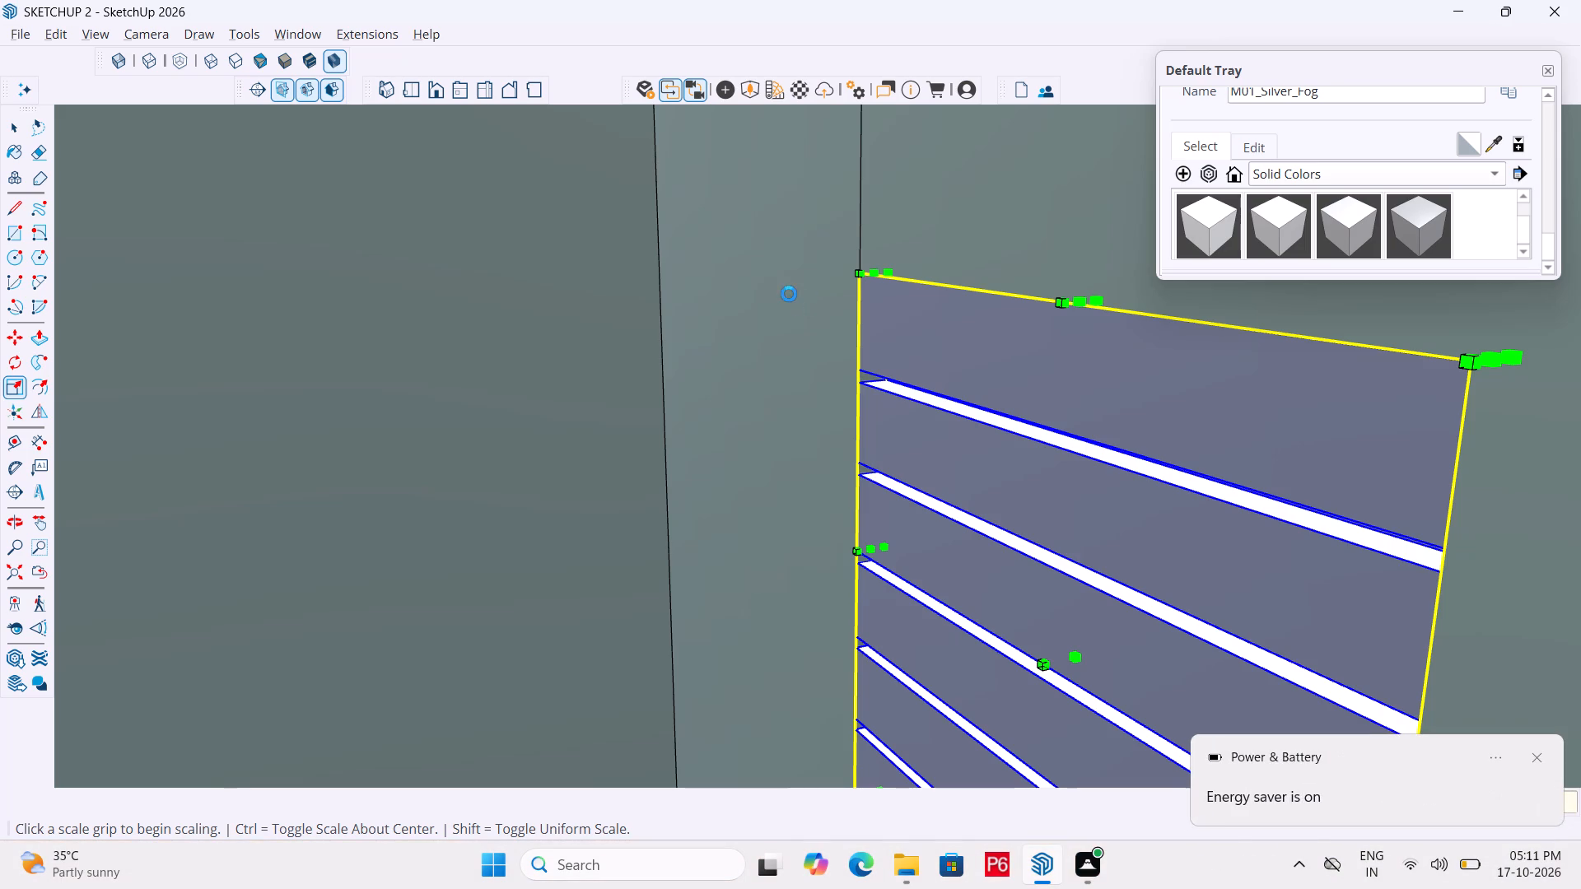
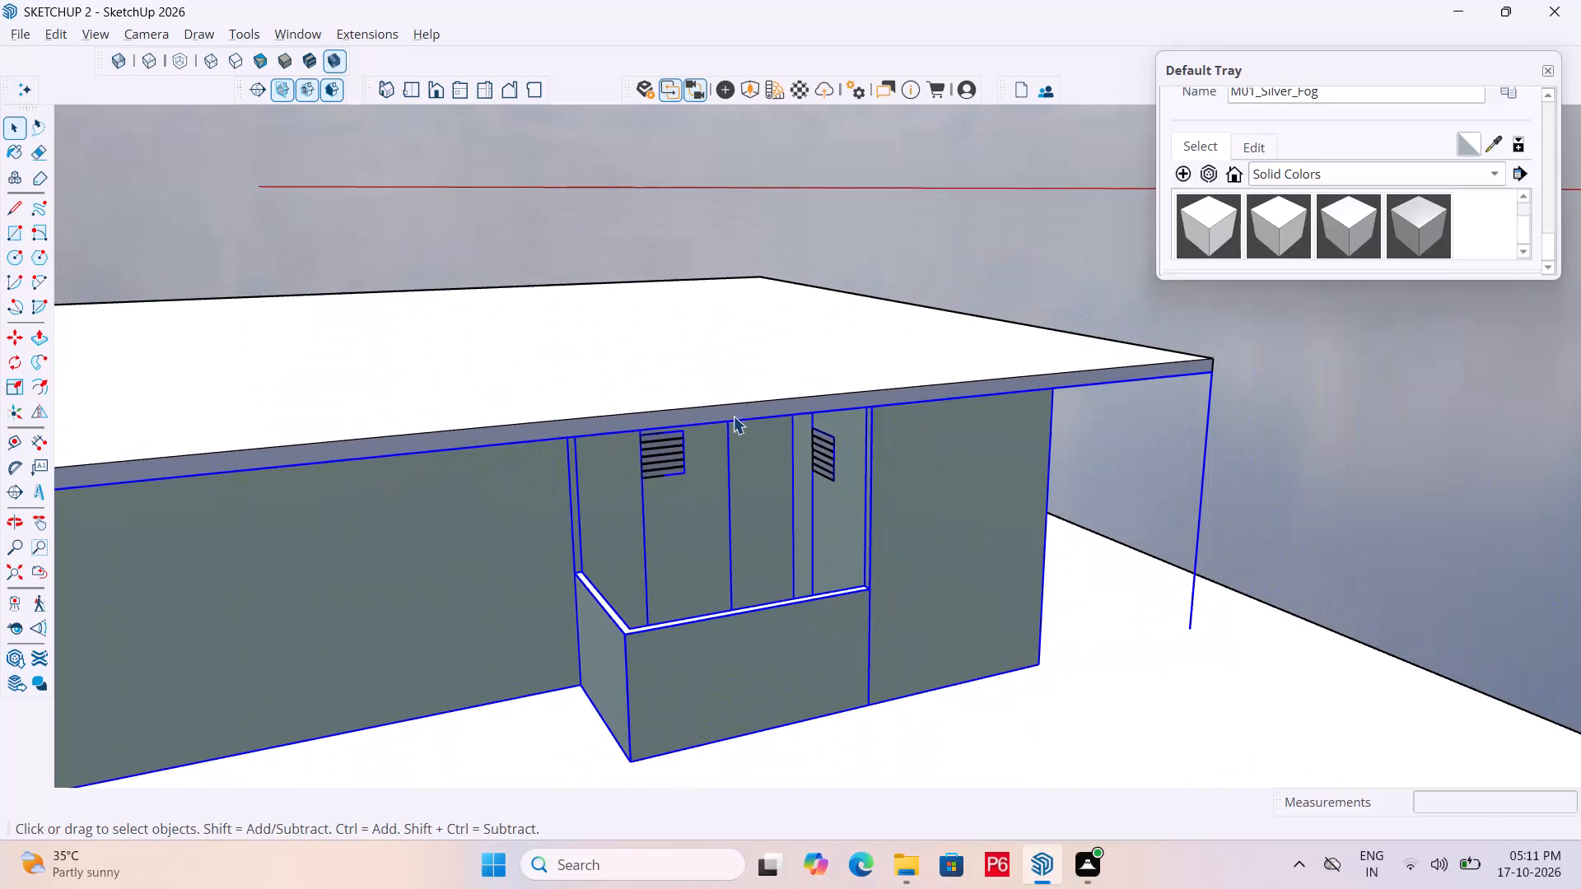
# Clear the selection and save the model with both rear ventilators fitted.
pyautogui.click(1580, 495)
pyautogui.scroll(-6, 1114, 469)
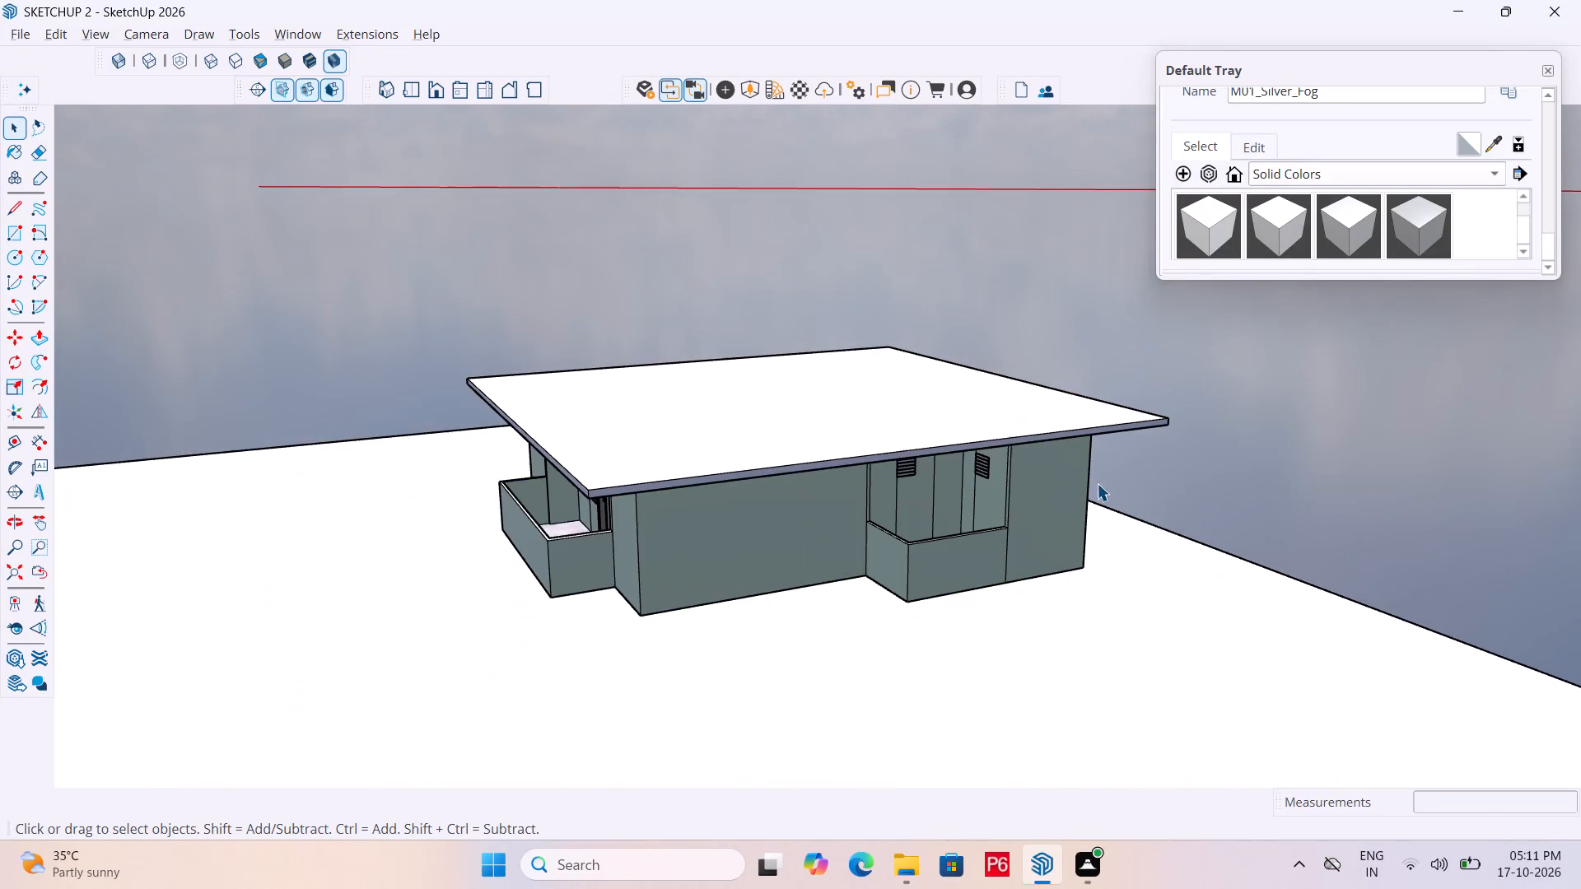
pyautogui.moveTo(376, 524); pyautogui.dragTo(673, 482, button='middle')
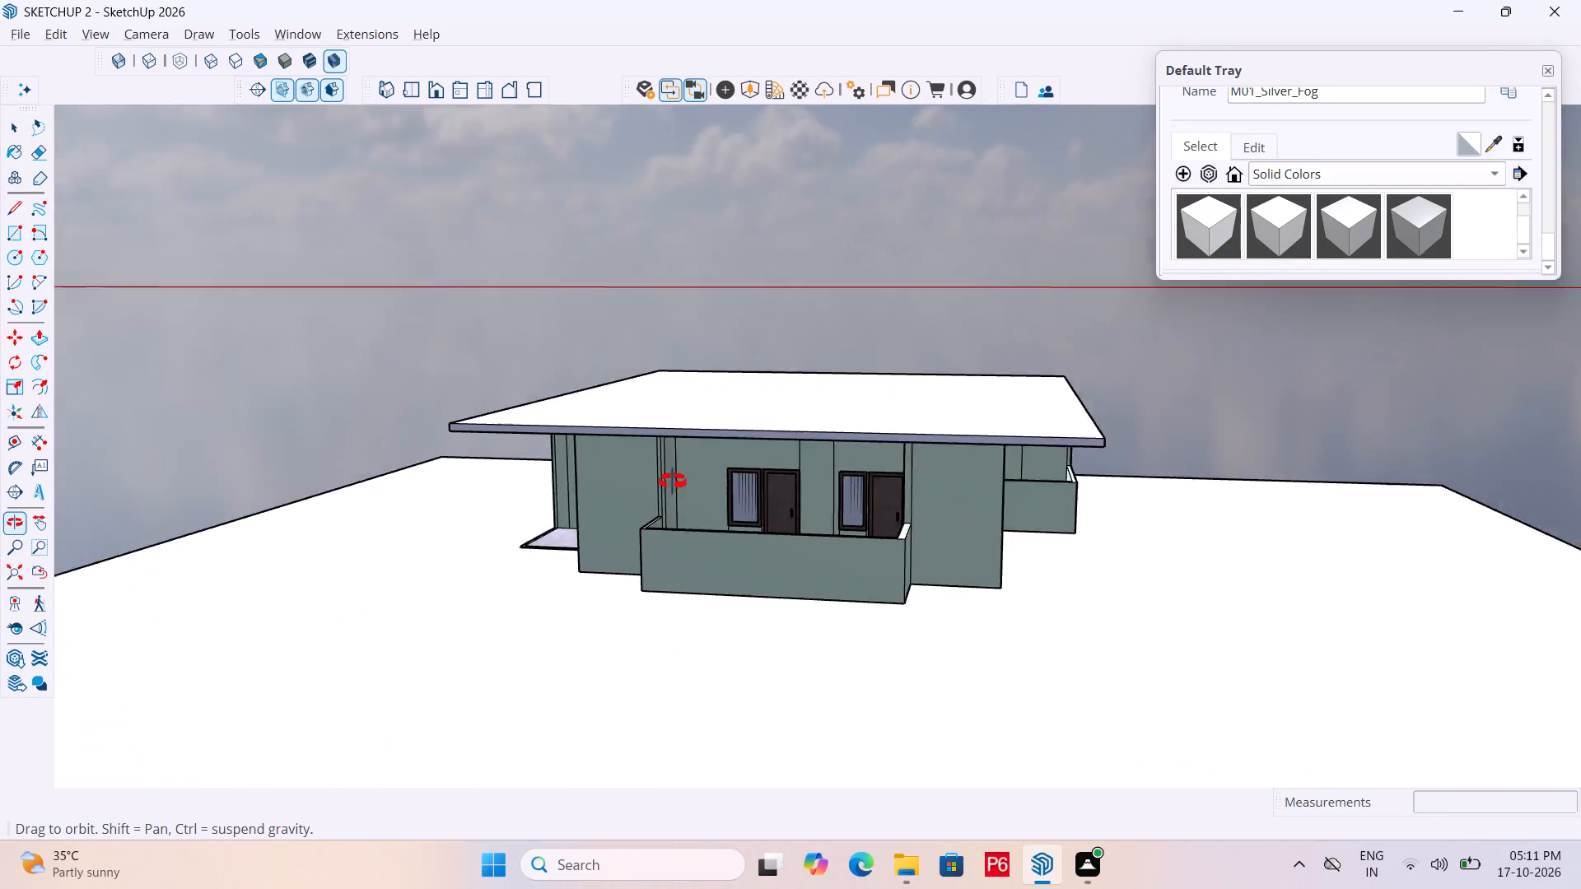
pyautogui.moveTo(673, 482); pyautogui.dragTo(590, 468, button='middle')
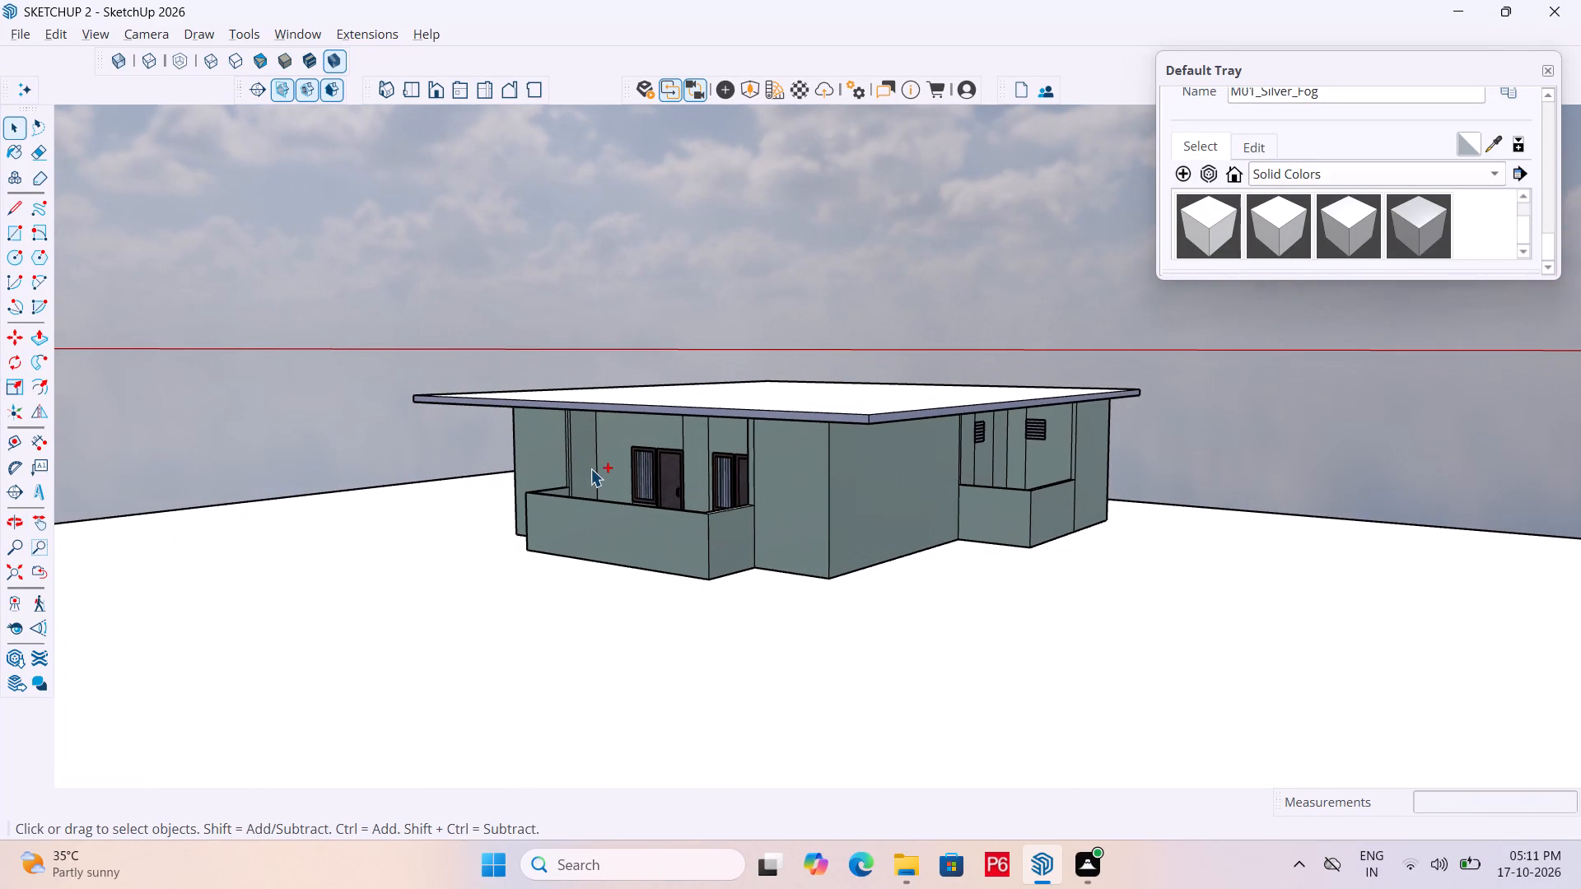
pyautogui.hotkey('ctrl', 's')
pyautogui.hotkey('ctrl', 's')
# Open the roof slab for editing and draw a vertical line across its edge face at the entrance recess corner.
pyautogui.moveTo(658, 472); pyautogui.dragTo(651, 496, button='middle')
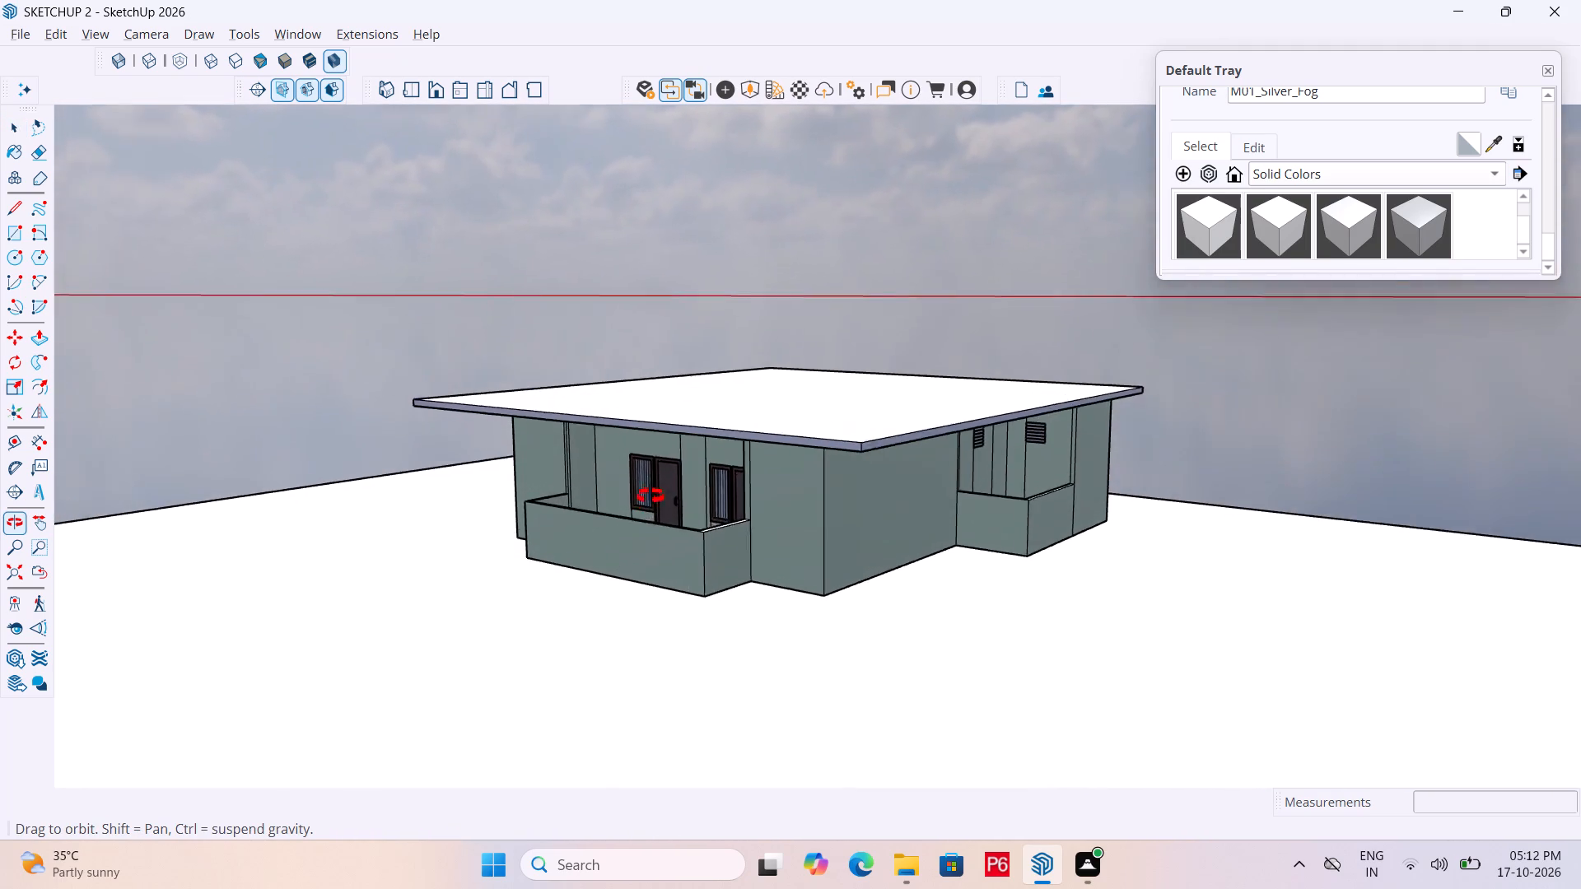
pyautogui.moveTo(651, 496); pyautogui.dragTo(1243, 413, button='middle')
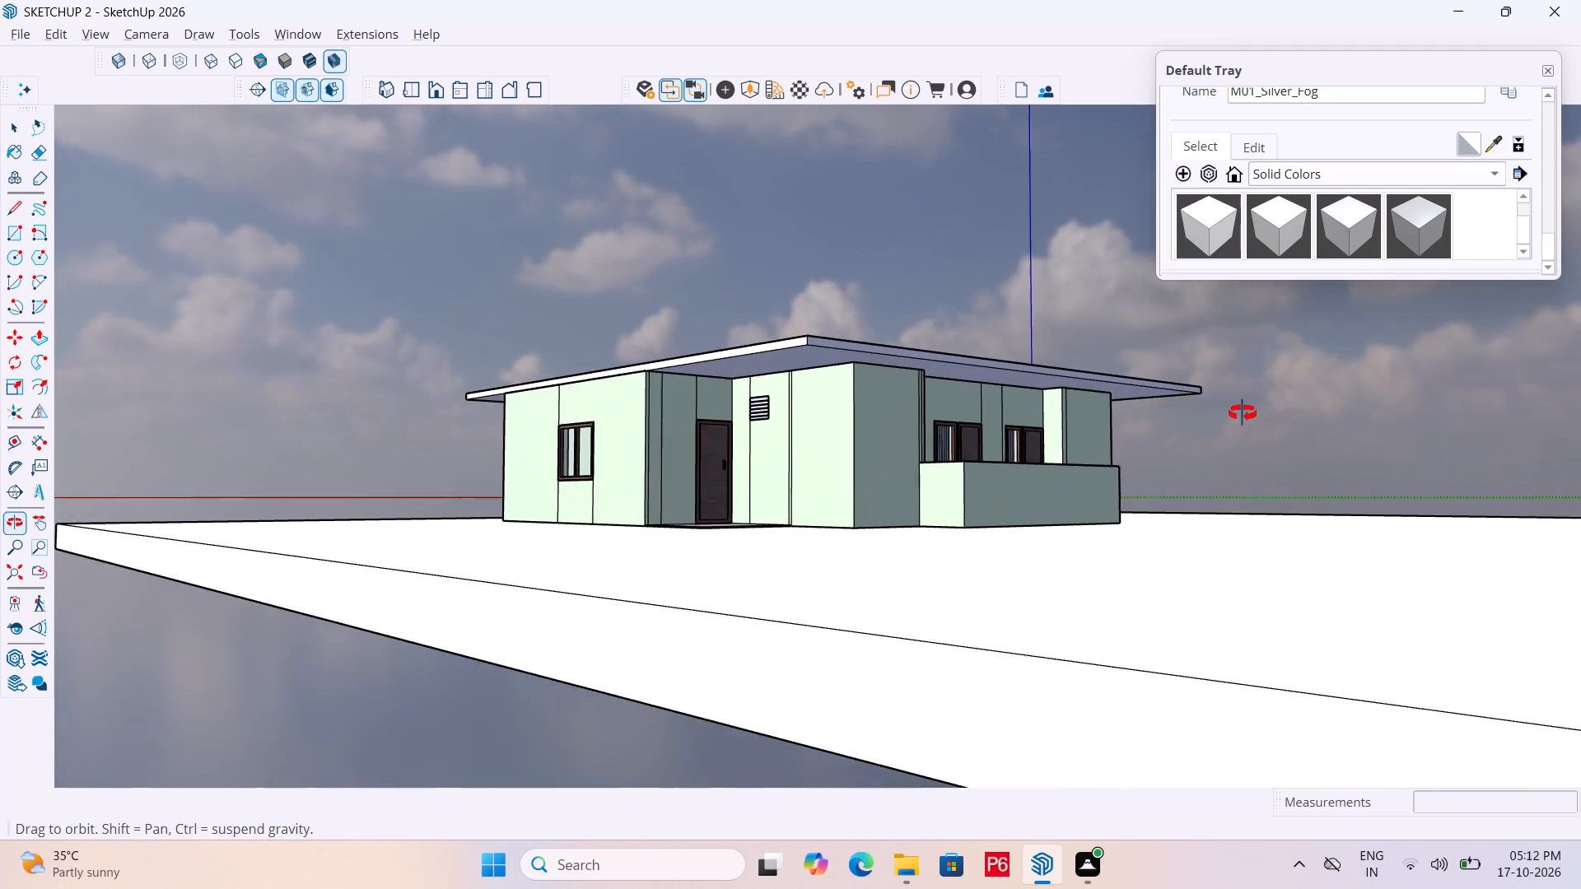
pyautogui.moveTo(1243, 413); pyautogui.dragTo(1245, 425, button='middle')
pyautogui.scroll(6, 798, 351)
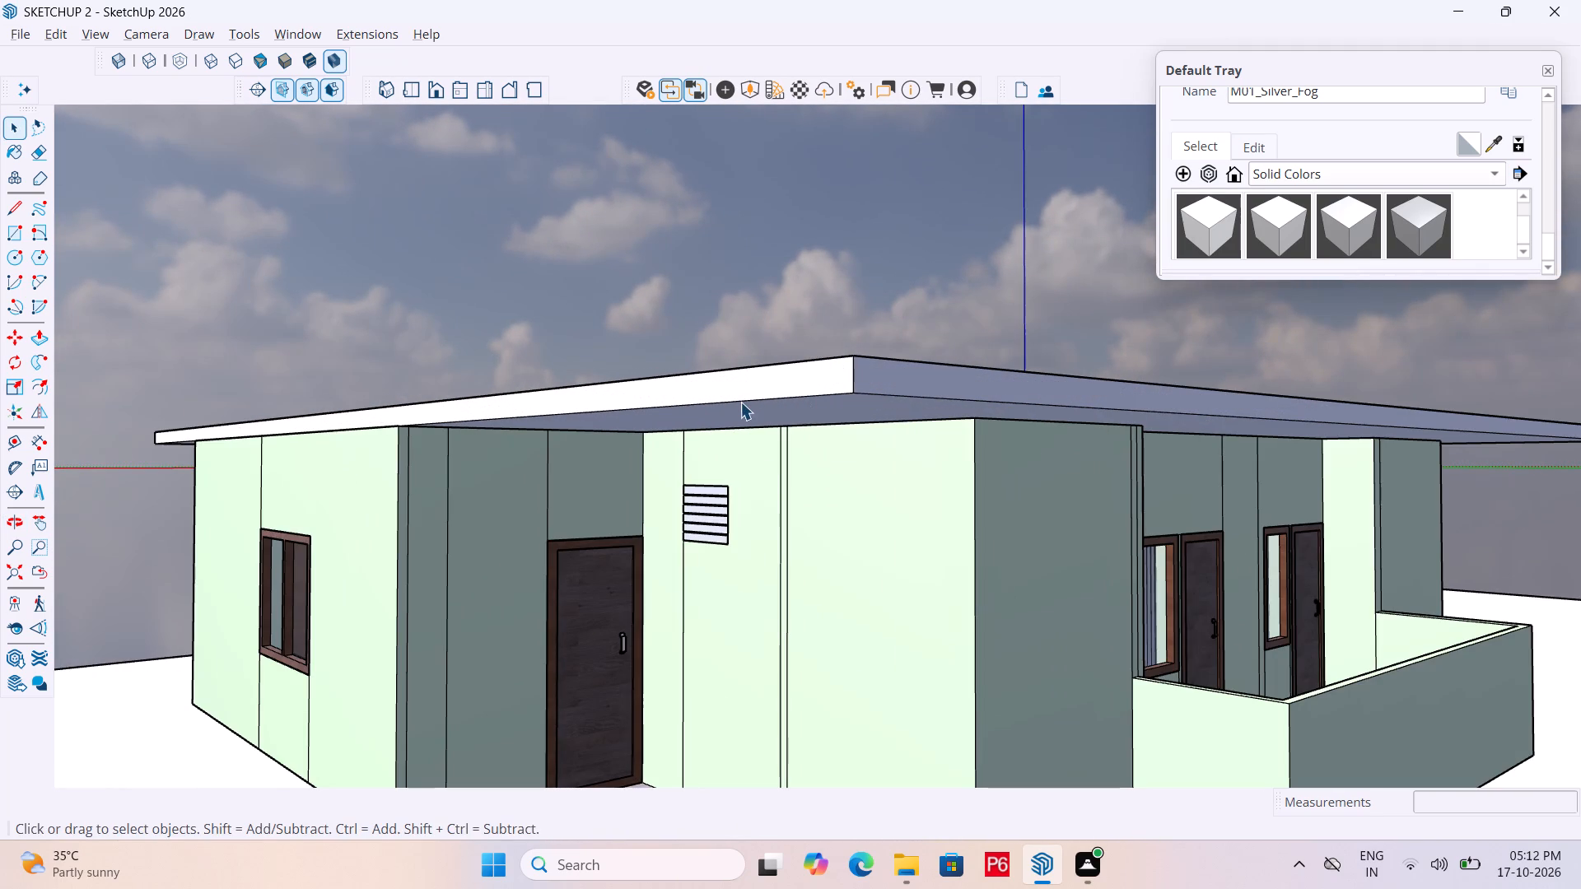
pyautogui.moveTo(474, 444); pyautogui.dragTo(614, 486, button='middle')
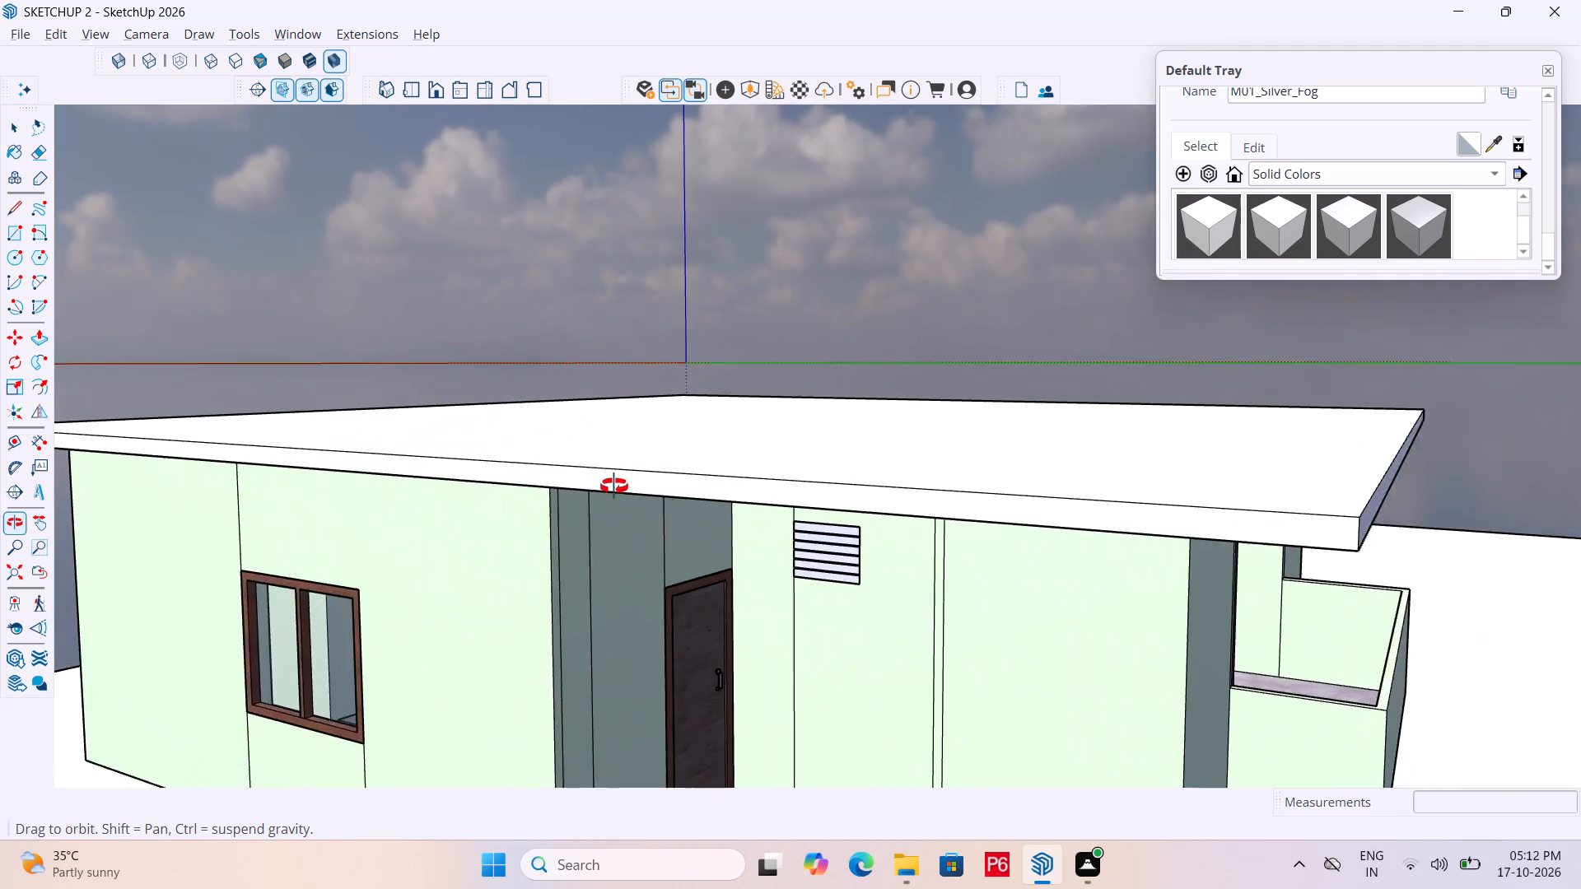
pyautogui.moveTo(614, 486); pyautogui.dragTo(721, 492, button='middle')
pyautogui.scroll(4, 790, 531)
pyautogui.press('l')
pyautogui.scroll(1, 691, 472)
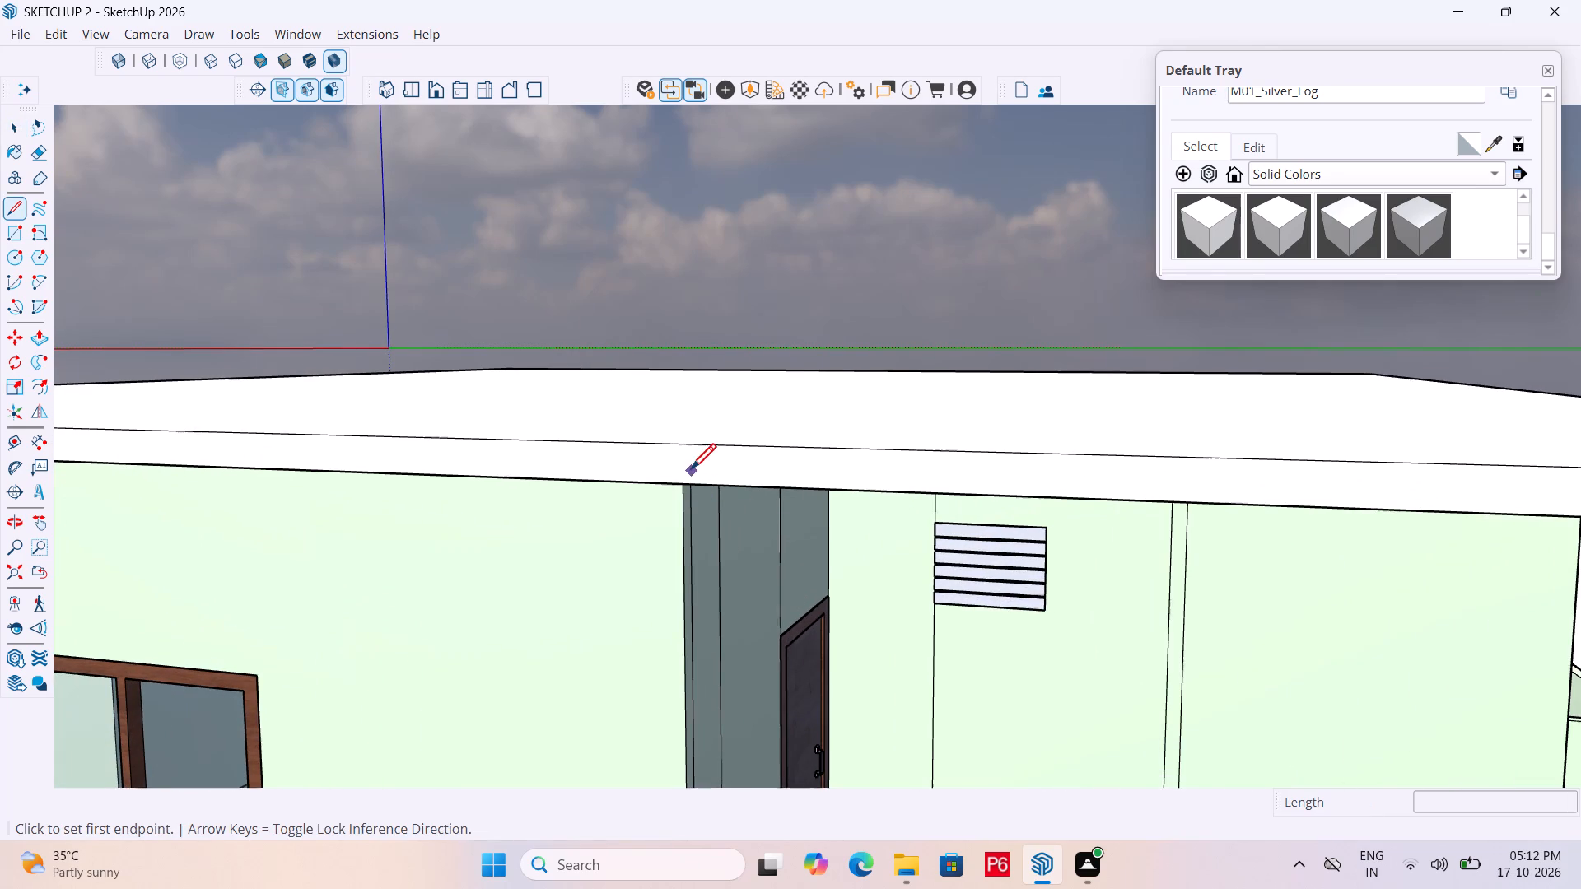
pyautogui.scroll(2, 691, 472)
pyautogui.press('space')
pyautogui.doubleClick(707, 469)
pyautogui.click(705, 466)
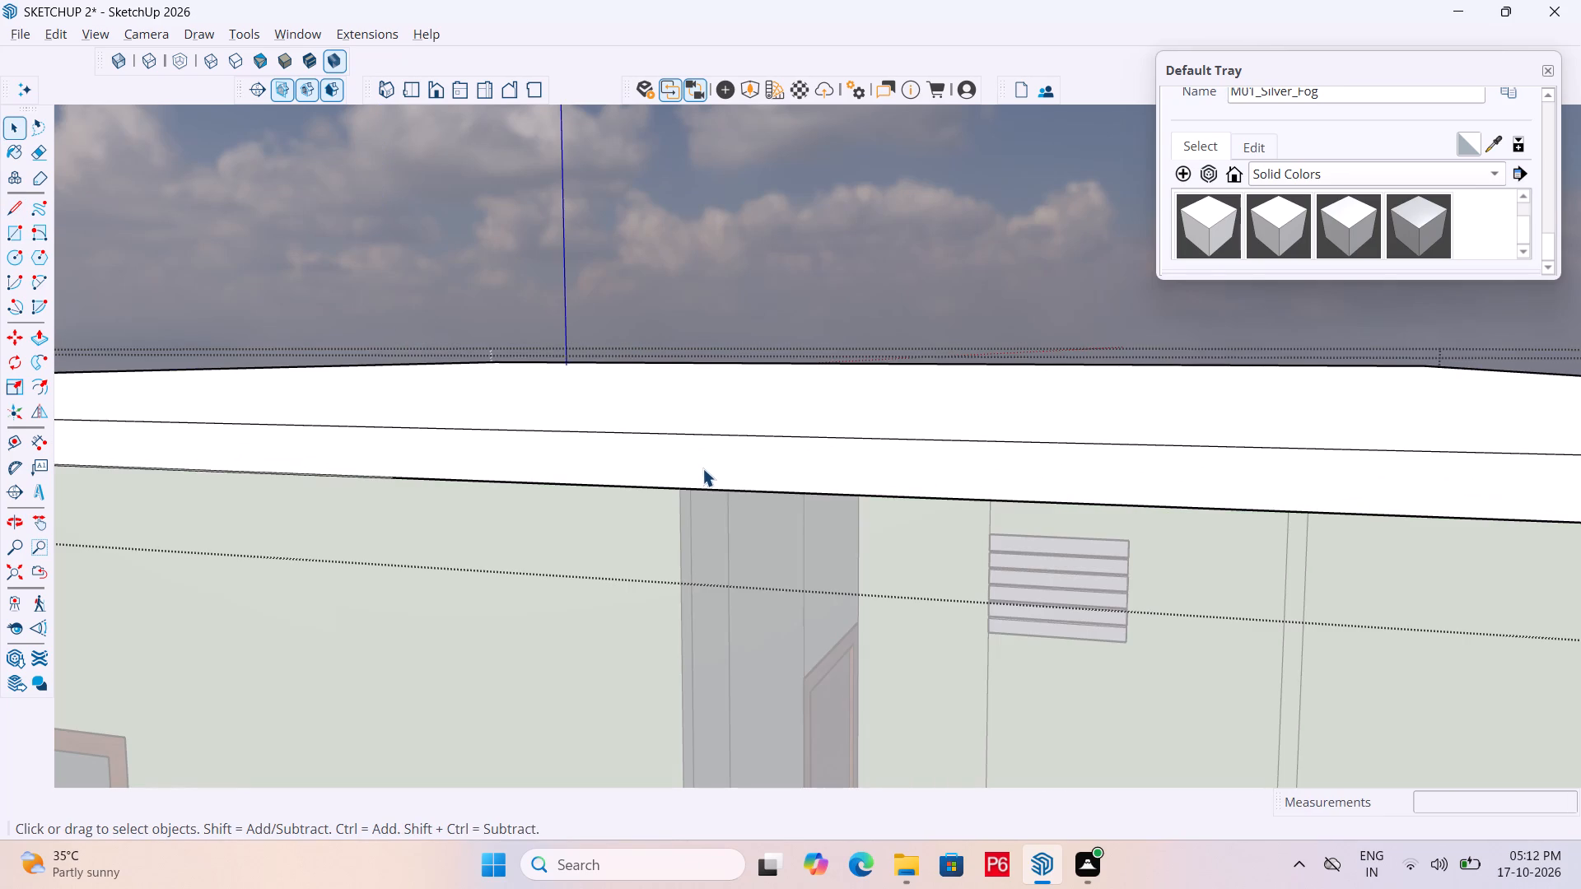
pyautogui.press('l')
pyautogui.scroll(5, 682, 494)
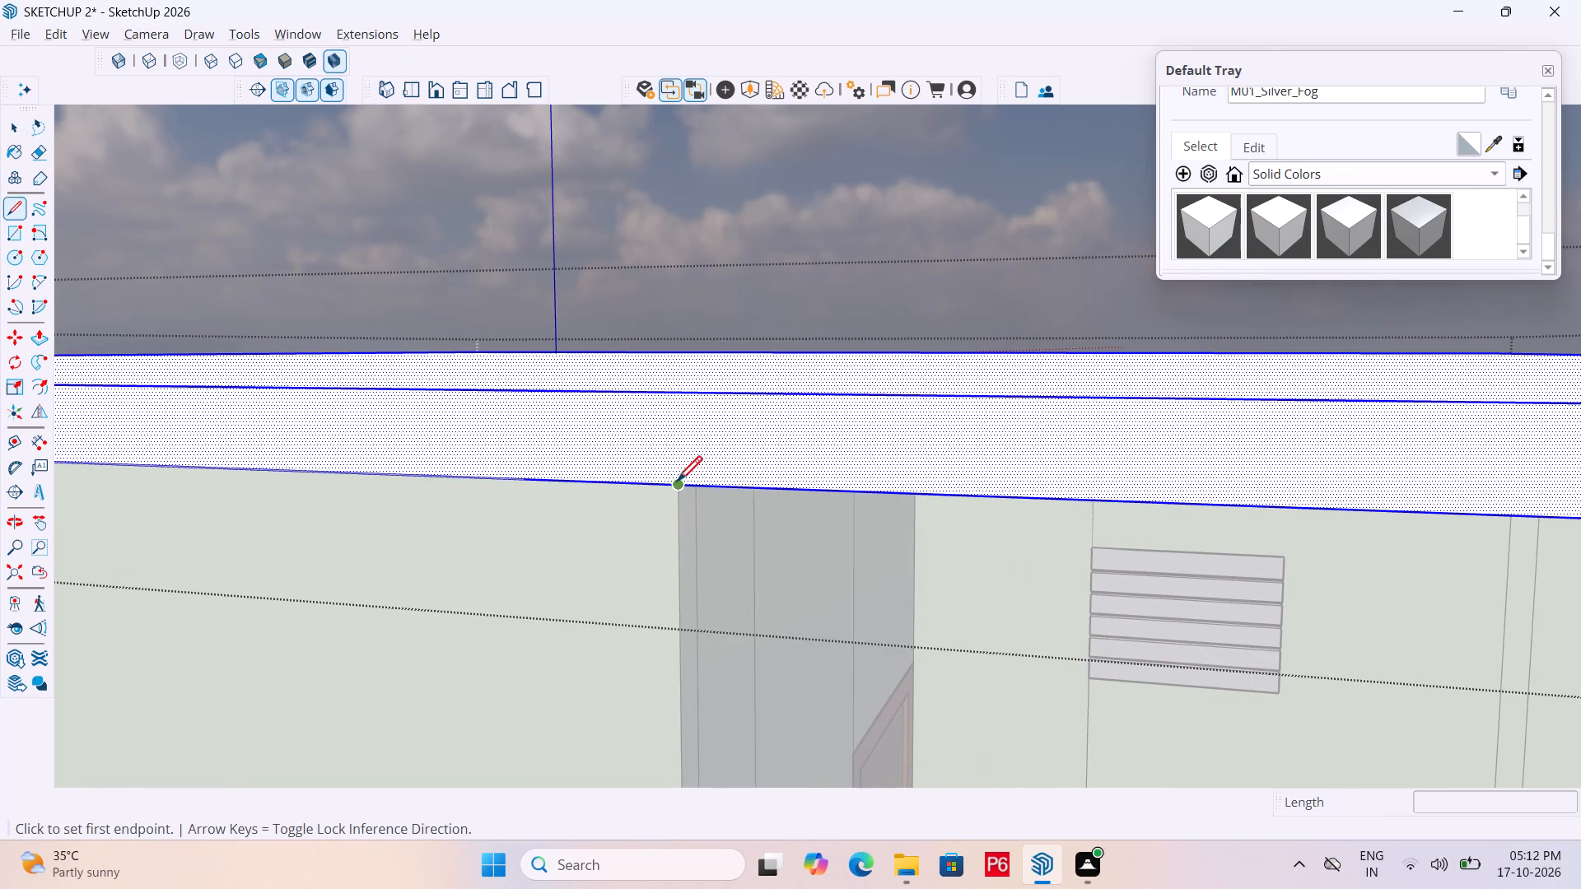
pyautogui.moveTo(677, 483); pyautogui.dragTo(682, 438)
pyautogui.click(677, 397)
pyautogui.press('space')
# Push the divided slab edge over the entrance recess inward 6' 6 1/4" to the ventilator wall.
pyautogui.scroll(-5, 489, 496)
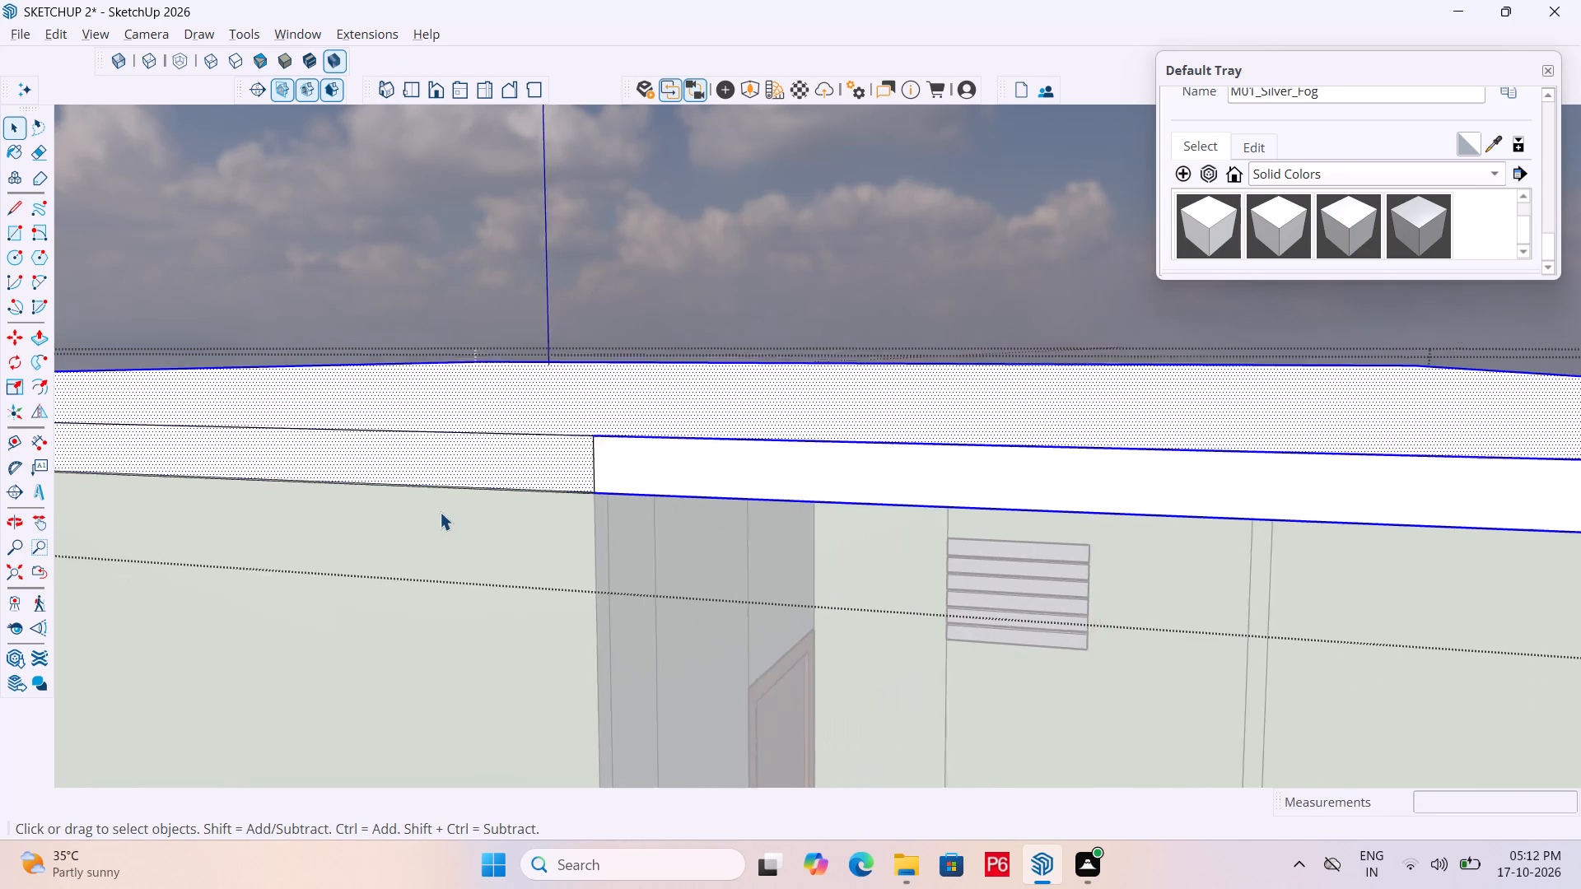
pyautogui.scroll(-1, 440, 512)
pyautogui.press('p')
pyautogui.click(826, 466)
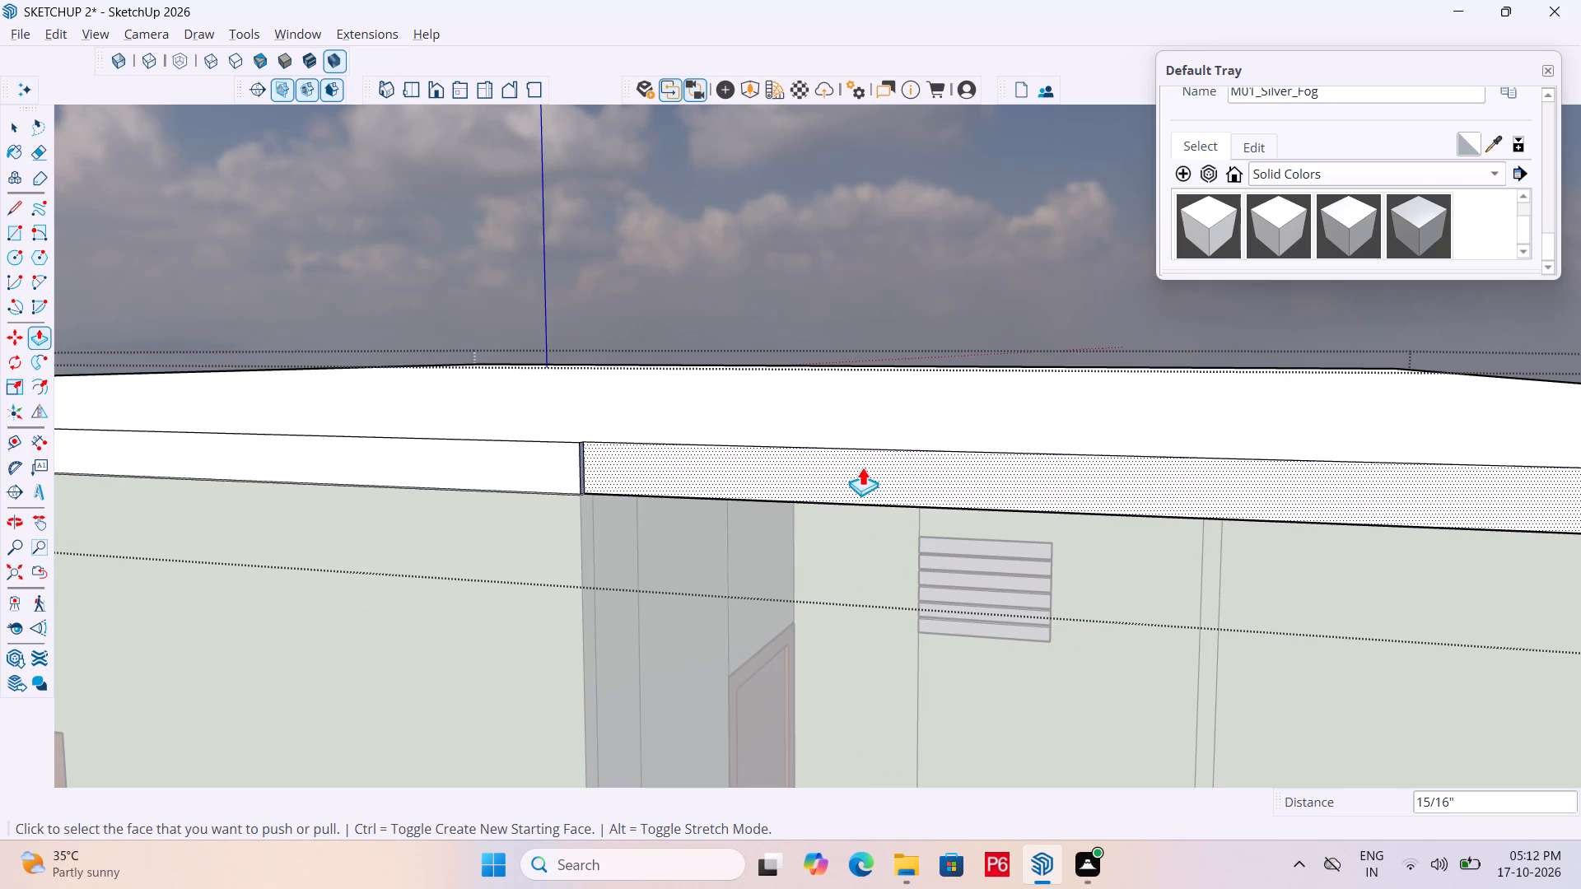
pyautogui.moveTo(862, 468); pyautogui.dragTo(871, 461)
pyautogui.click(931, 471)
pyautogui.scroll(-3, 791, 427)
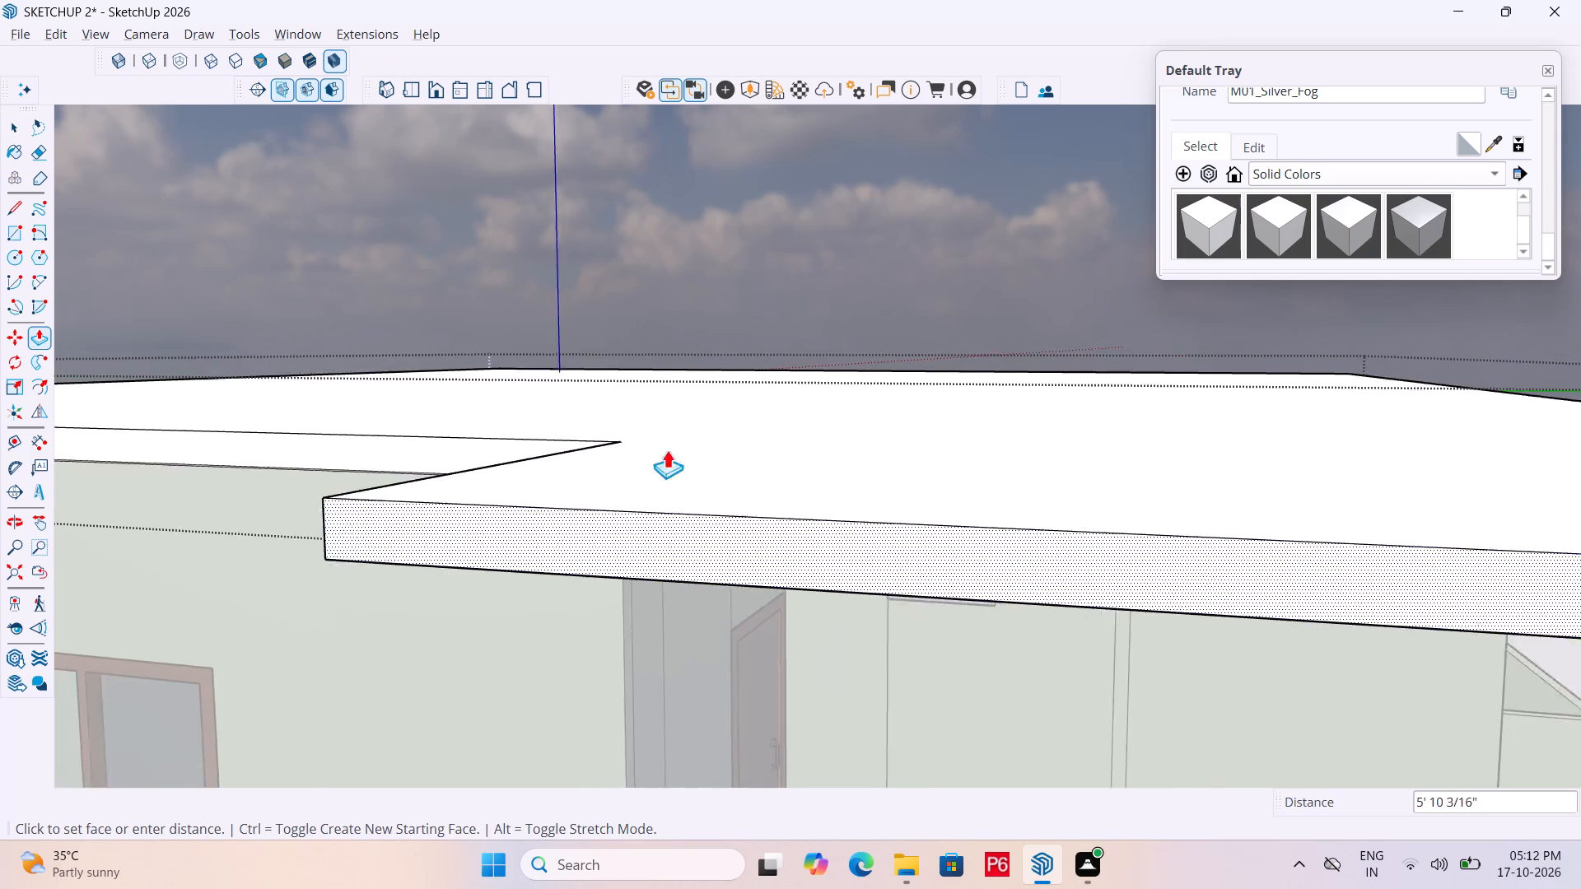
pyautogui.scroll(-8, 667, 449)
pyautogui.click(1019, 489)
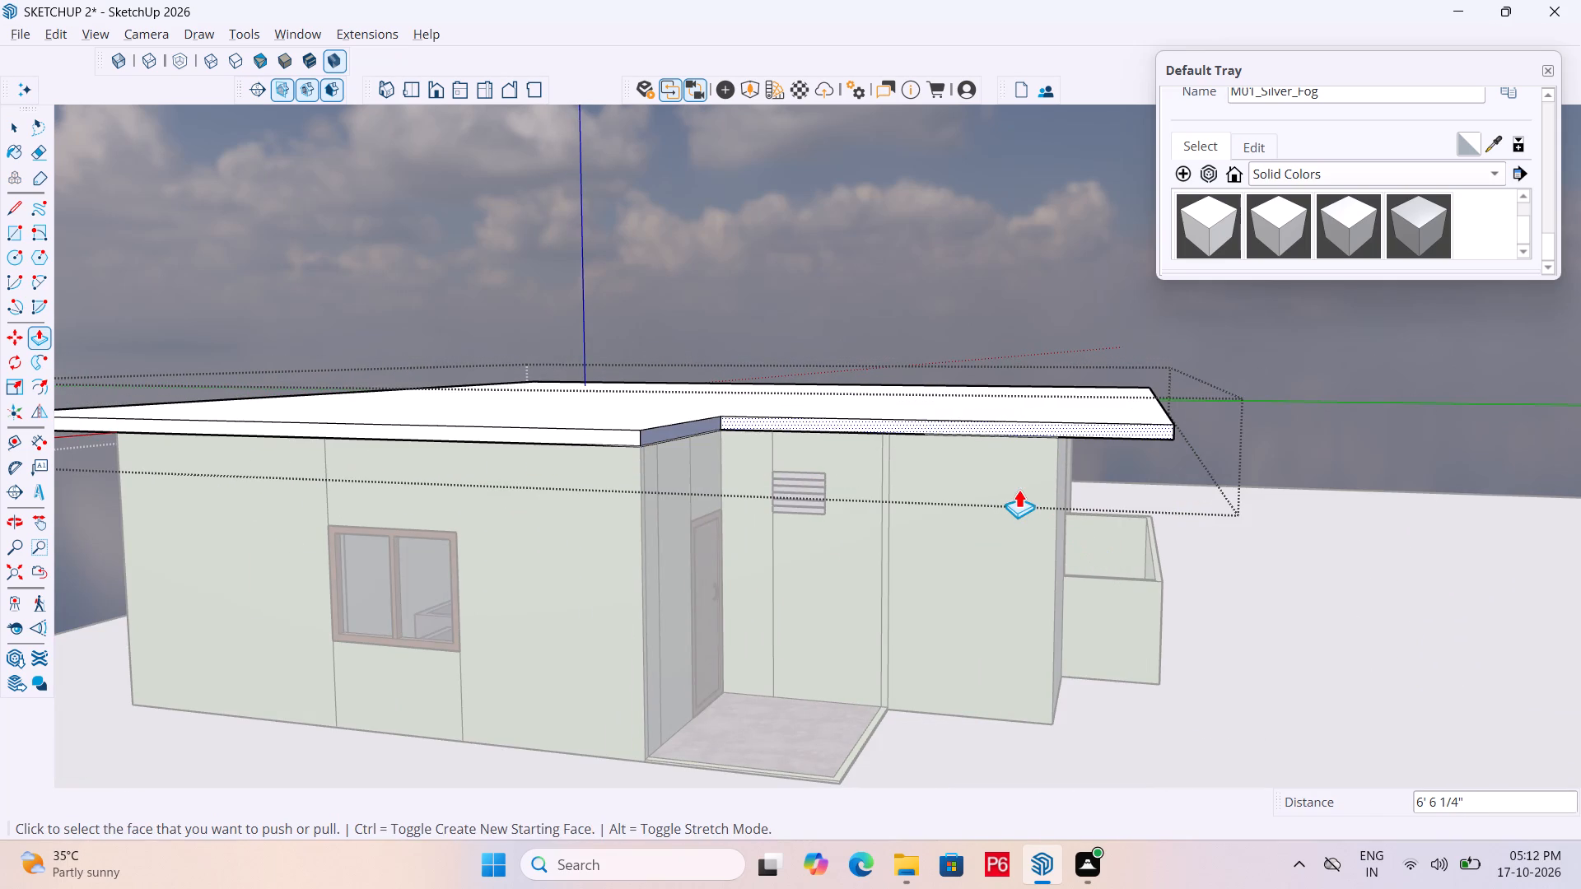
# Draw a vertical line across the slab's rear edge face at the corner of the rear recess with the two ventilators.
pyautogui.moveTo(1086, 515); pyautogui.dragTo(669, 443, button='middle')
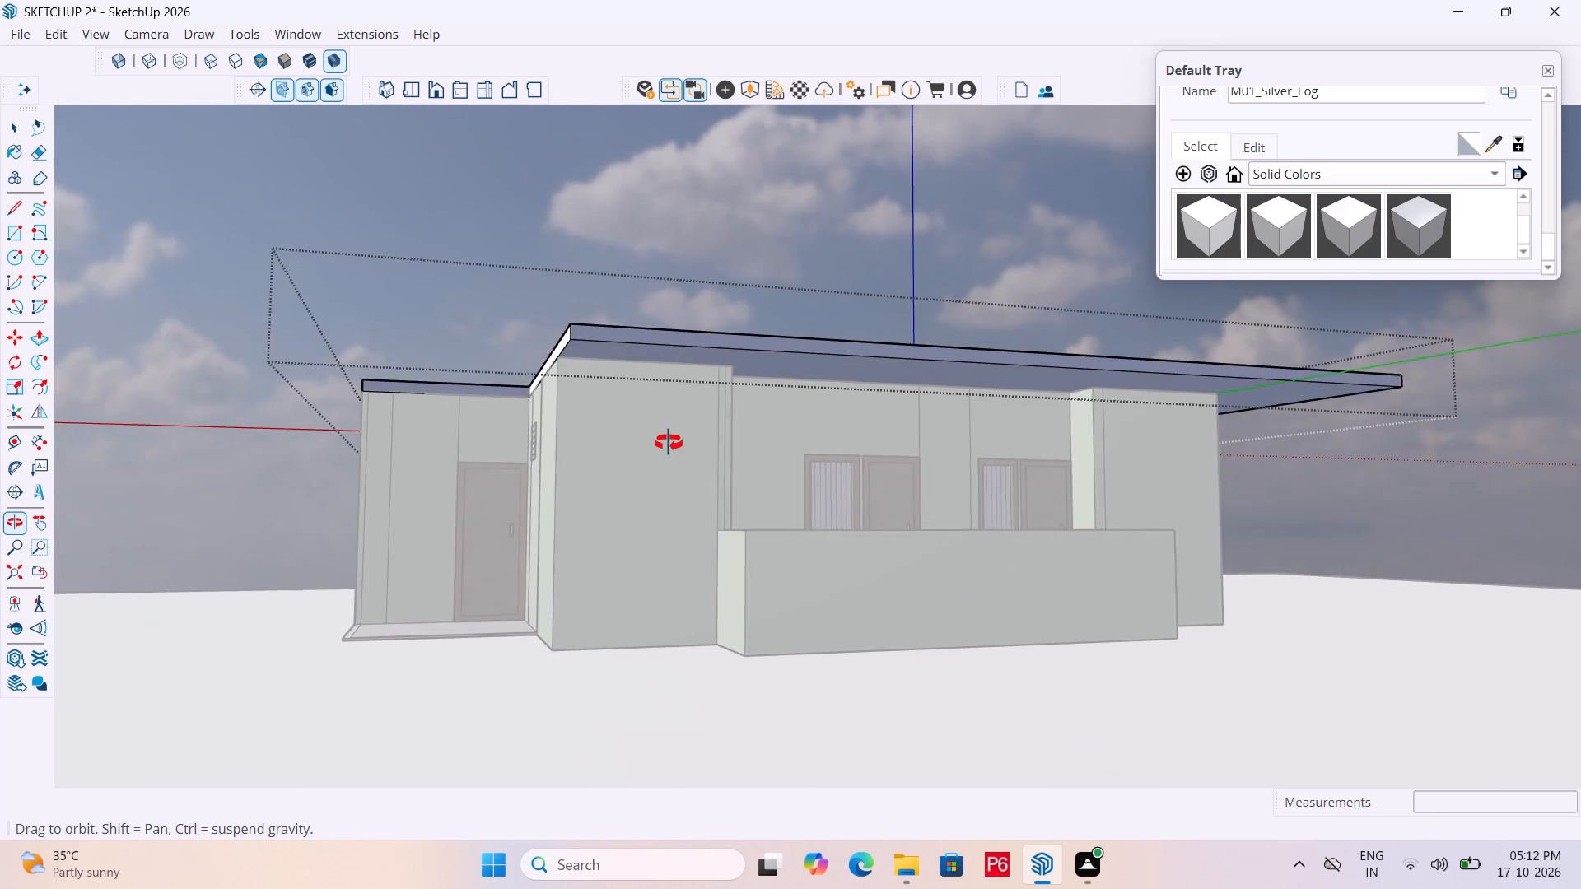
pyautogui.moveTo(669, 443); pyautogui.dragTo(683, 452, button='middle')
pyautogui.scroll(4, 926, 338)
pyautogui.scroll(-4, 950, 389)
pyautogui.moveTo(781, 479); pyautogui.dragTo(823, 491, button='middle')
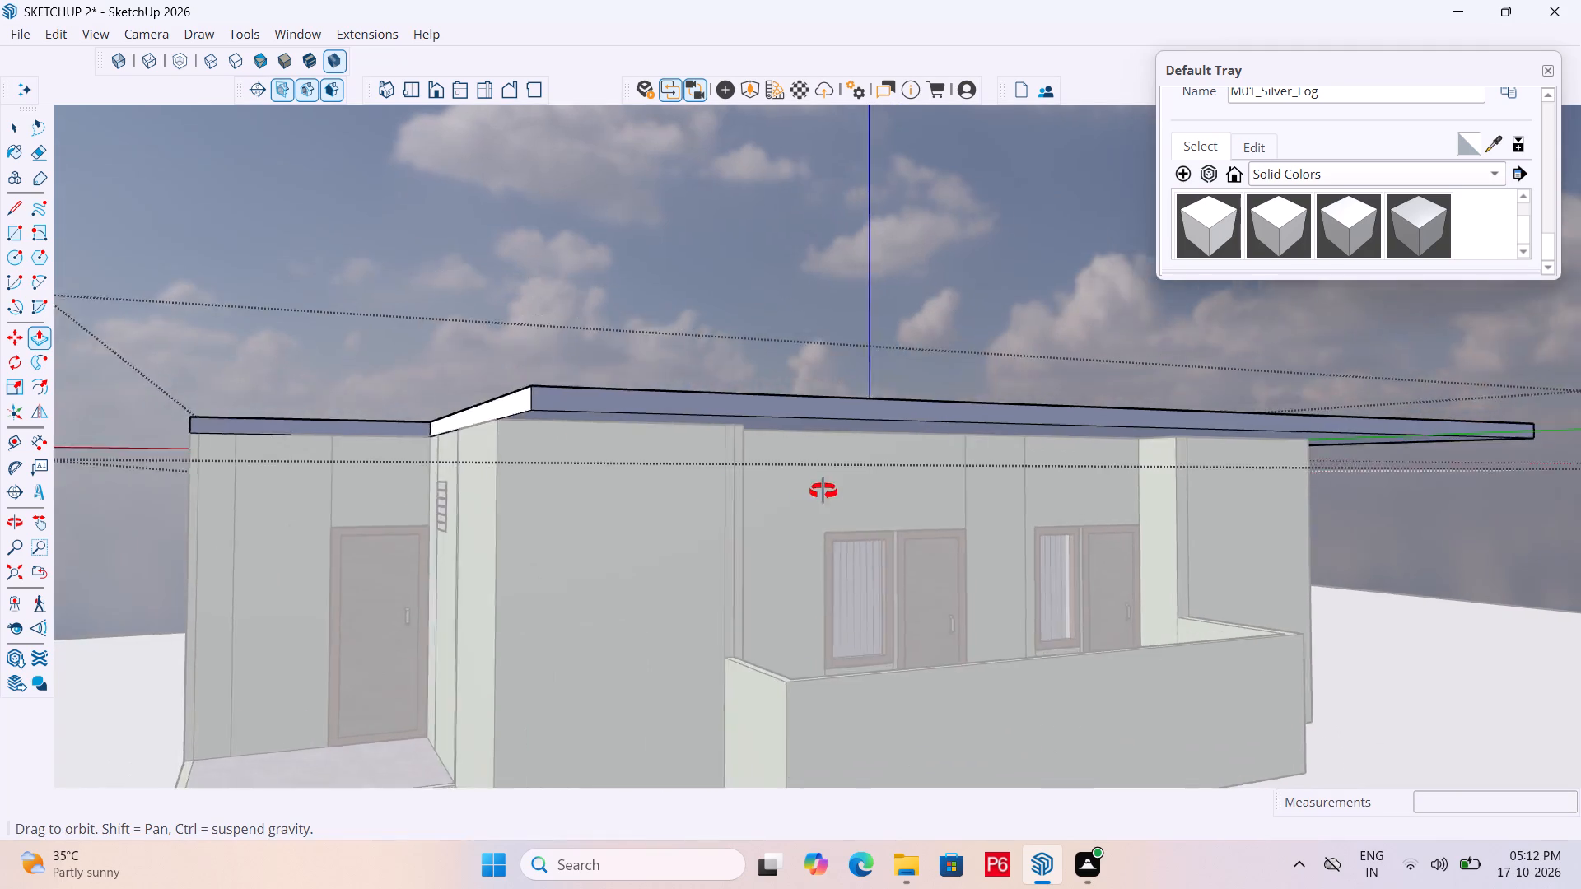
pyautogui.moveTo(823, 491); pyautogui.dragTo(599, 489, button='middle')
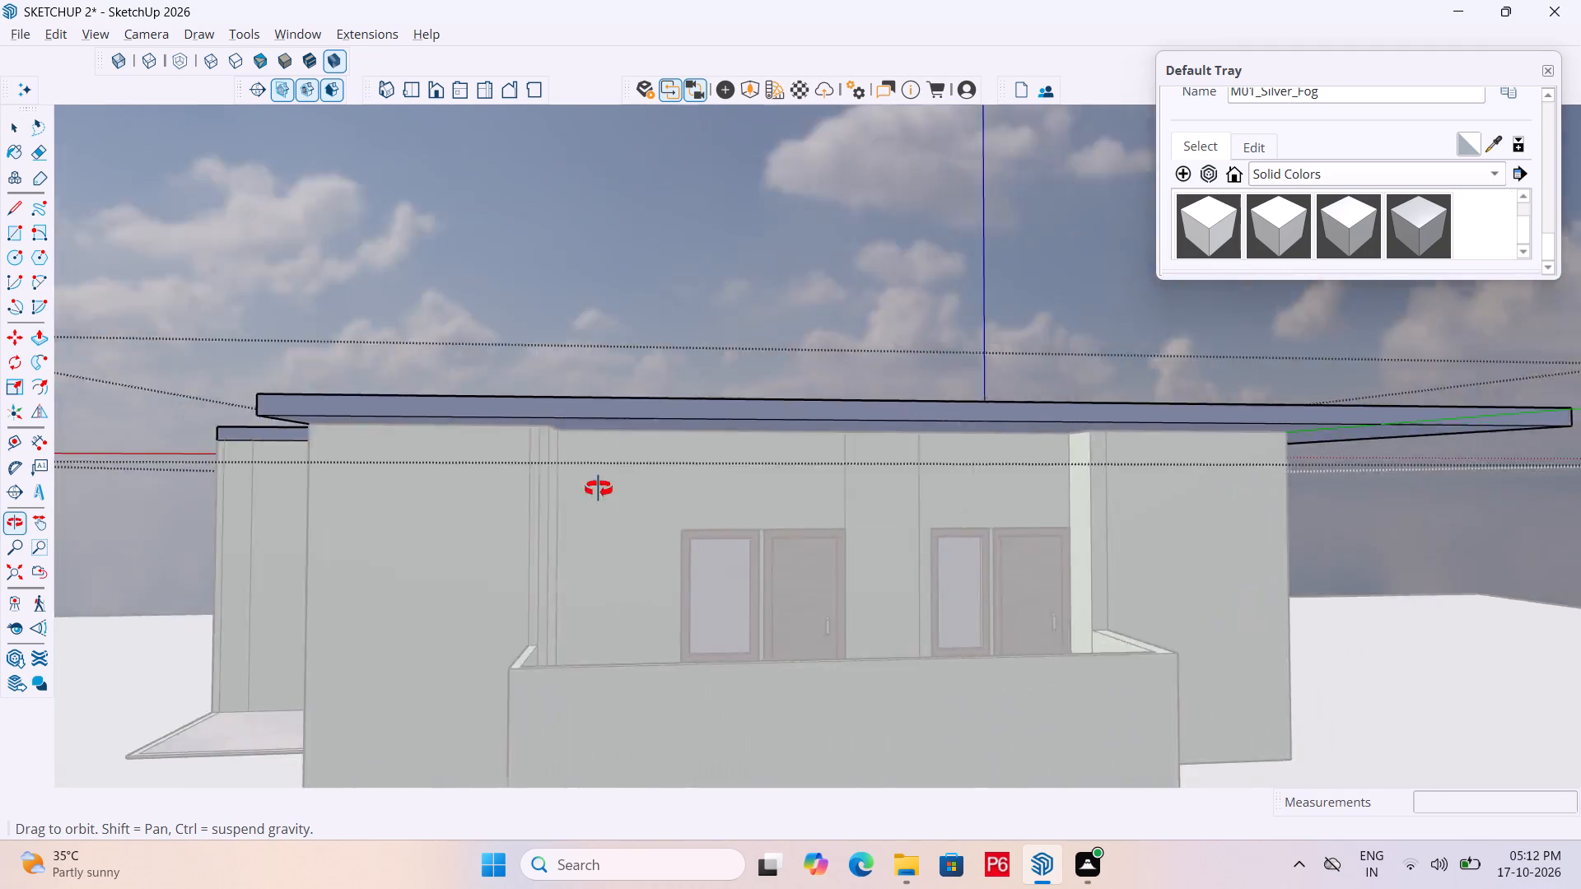
pyautogui.moveTo(599, 489); pyautogui.dragTo(411, 489, button='middle')
pyautogui.moveTo(1248, 508); pyautogui.dragTo(1097, 538, button='middle')
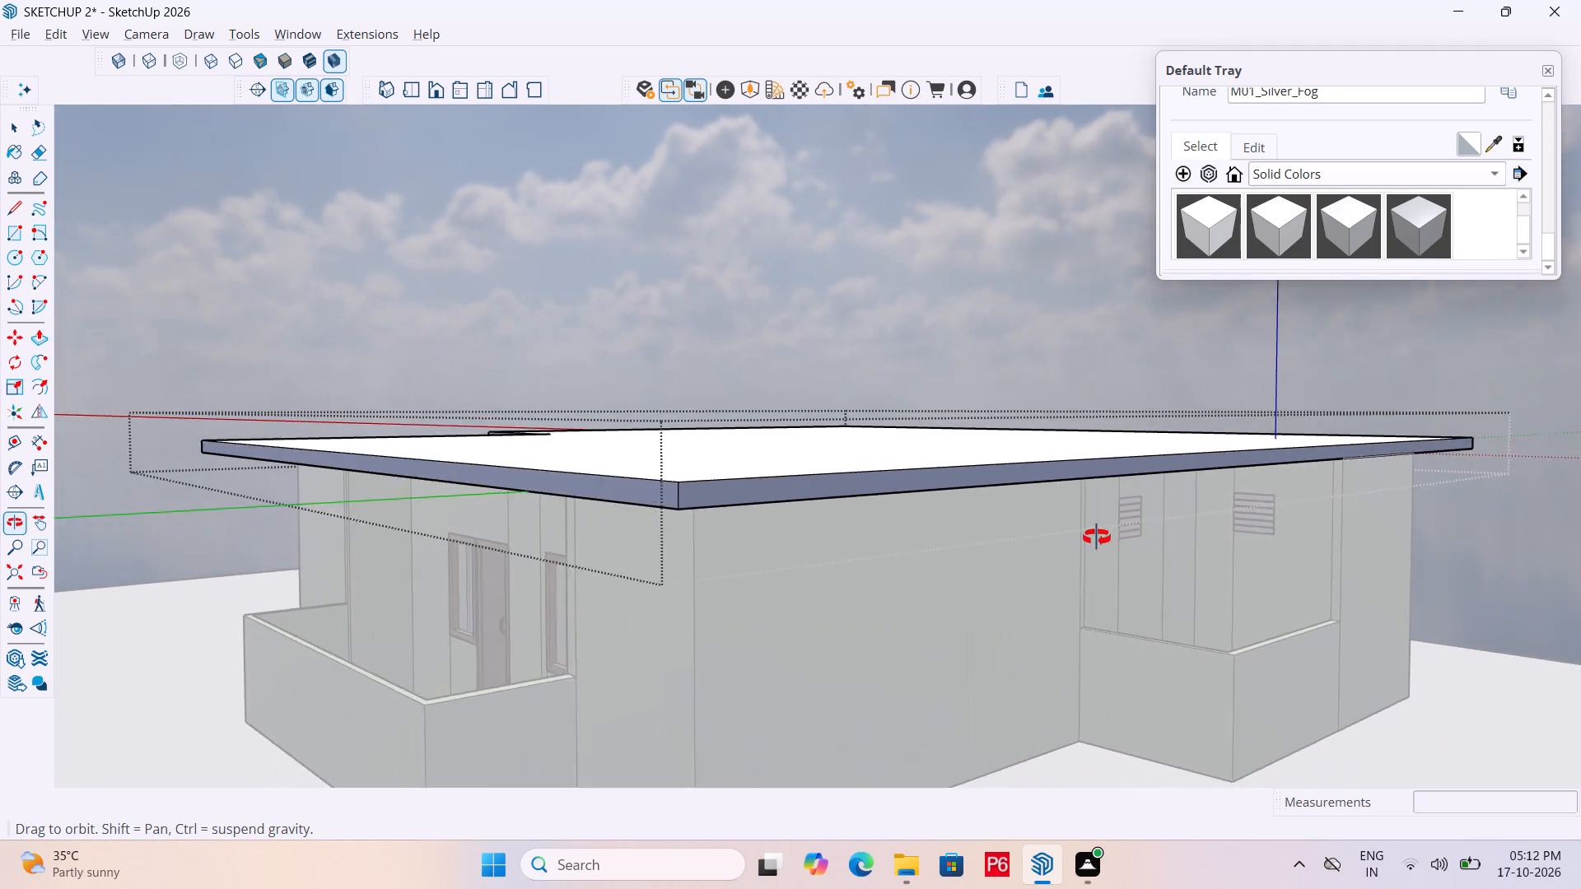
pyautogui.moveTo(1097, 538); pyautogui.dragTo(792, 509, button='middle')
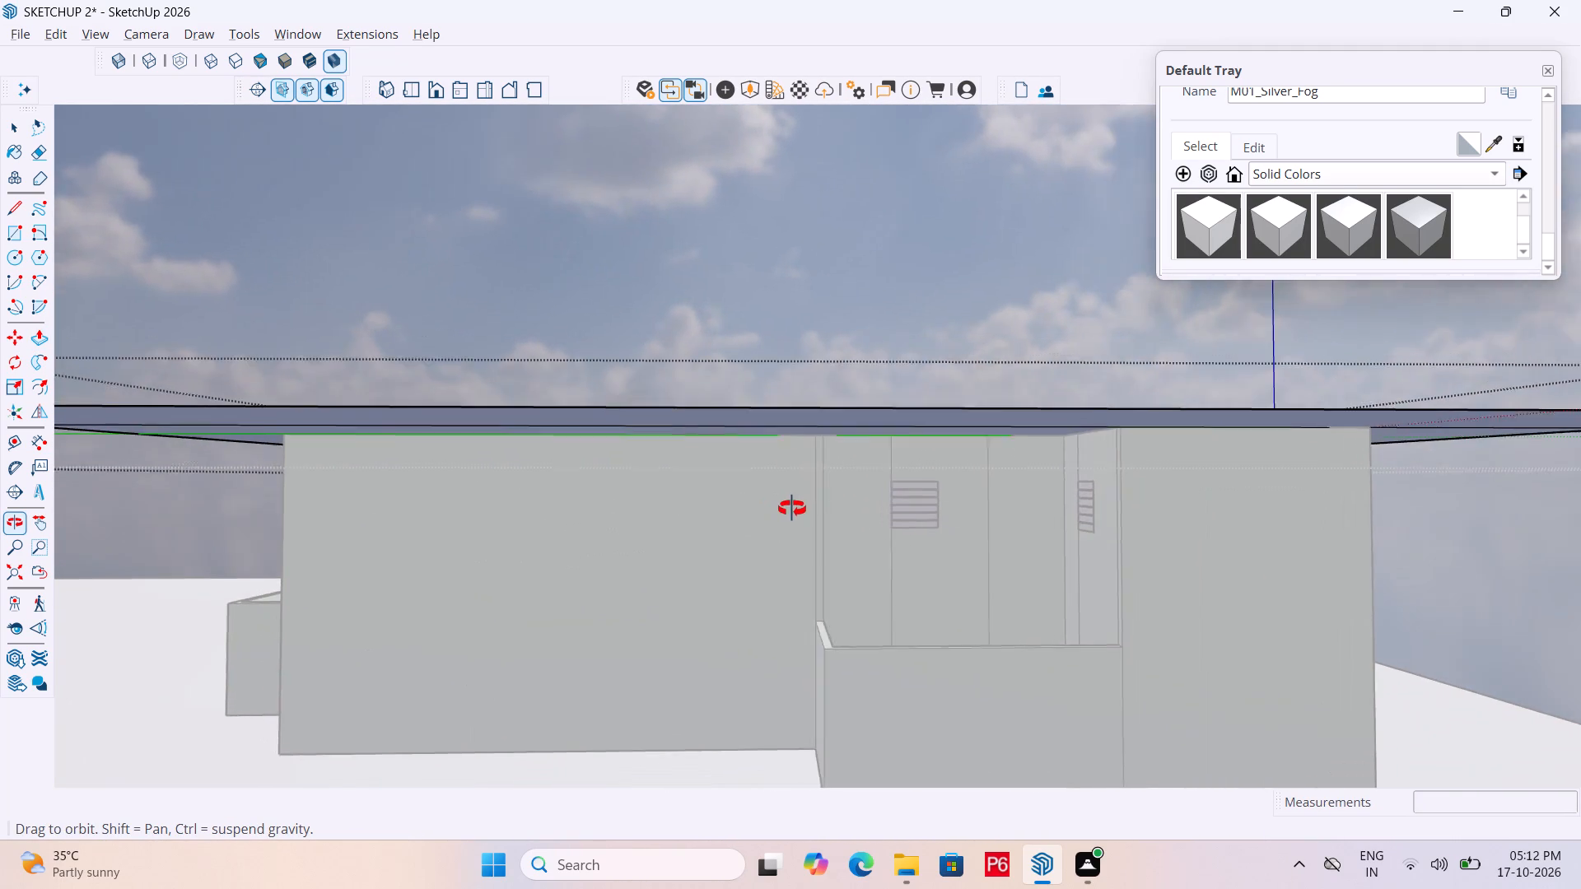
pyautogui.moveTo(792, 509); pyautogui.dragTo(828, 493, button='middle')
pyautogui.scroll(5, 857, 411)
pyautogui.scroll(-4, 804, 398)
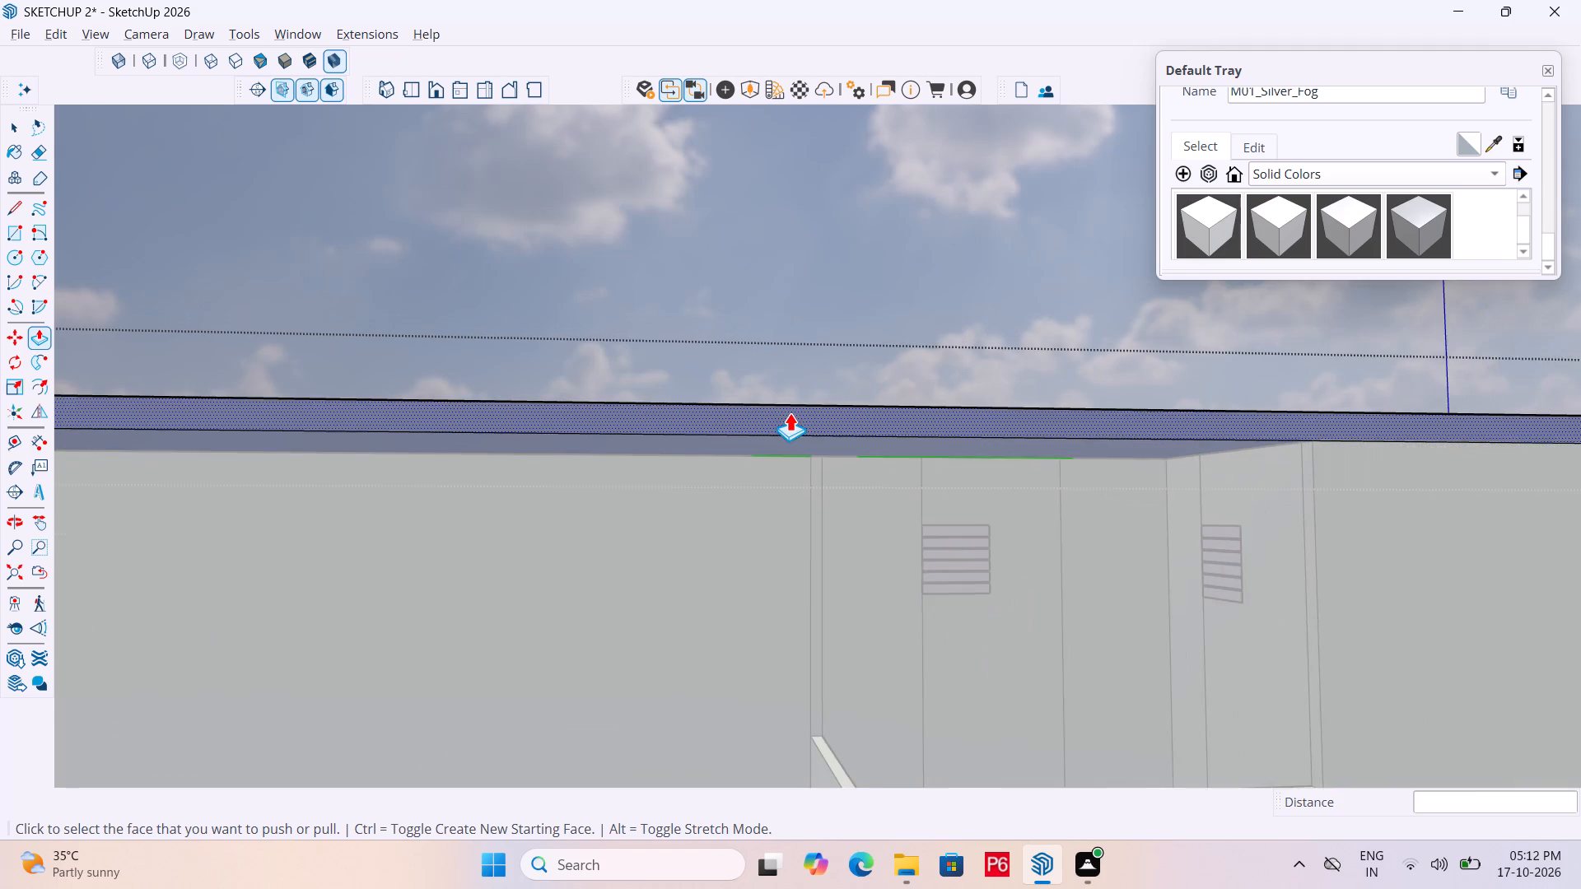
pyautogui.scroll(-3, 795, 412)
pyautogui.moveTo(847, 423); pyautogui.dragTo(759, 431, button='middle')
pyautogui.press('l')
pyautogui.scroll(5, 1088, 459)
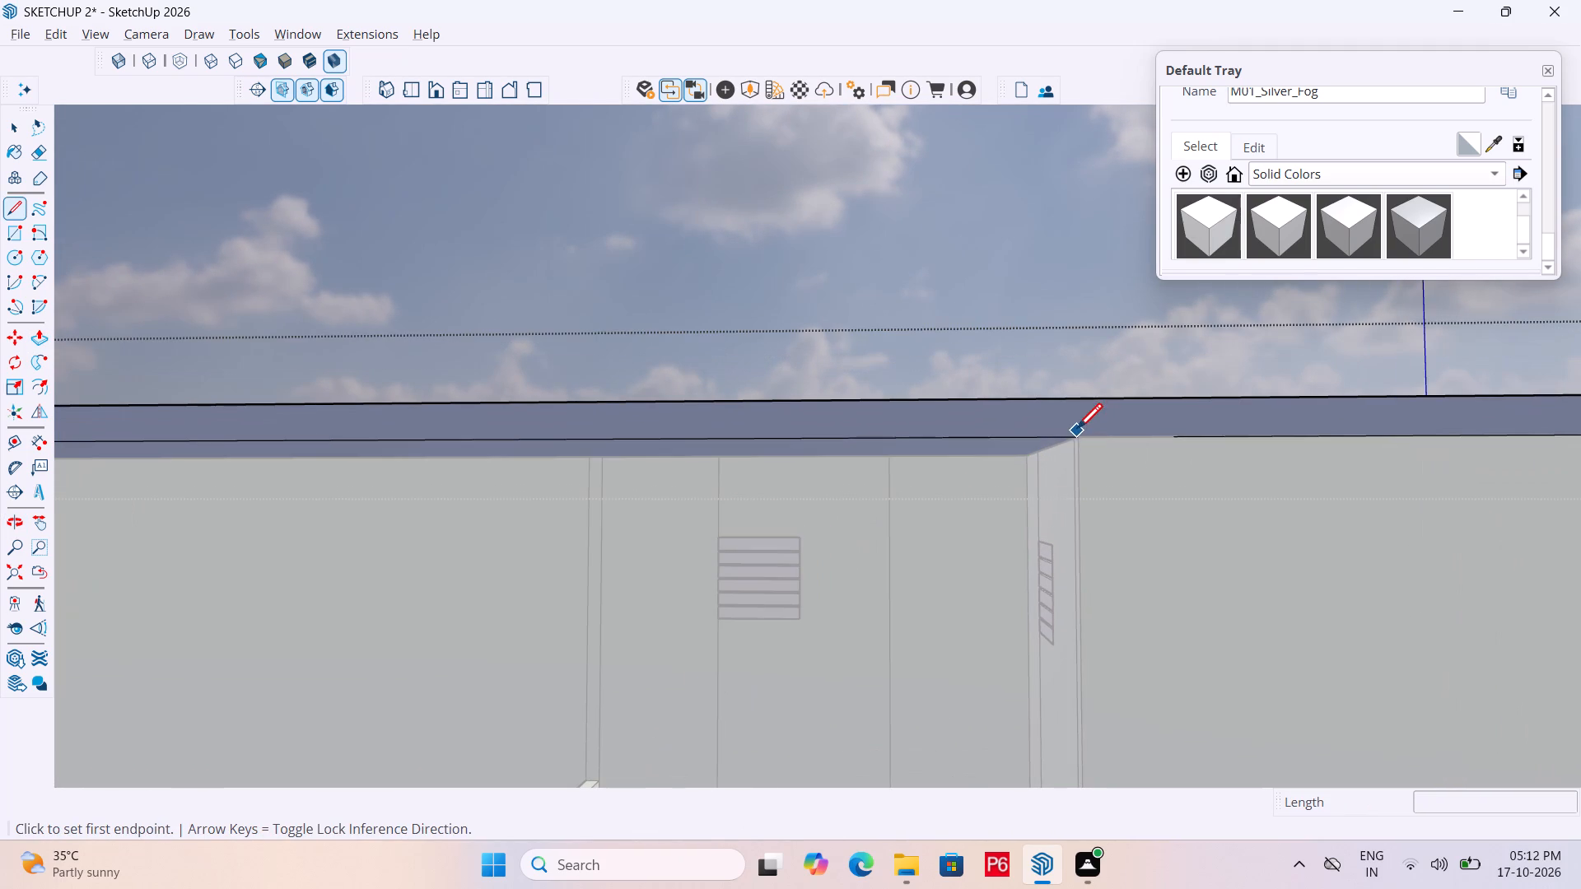
pyautogui.click(1077, 434)
pyautogui.click(1077, 402)
pyautogui.press('space')
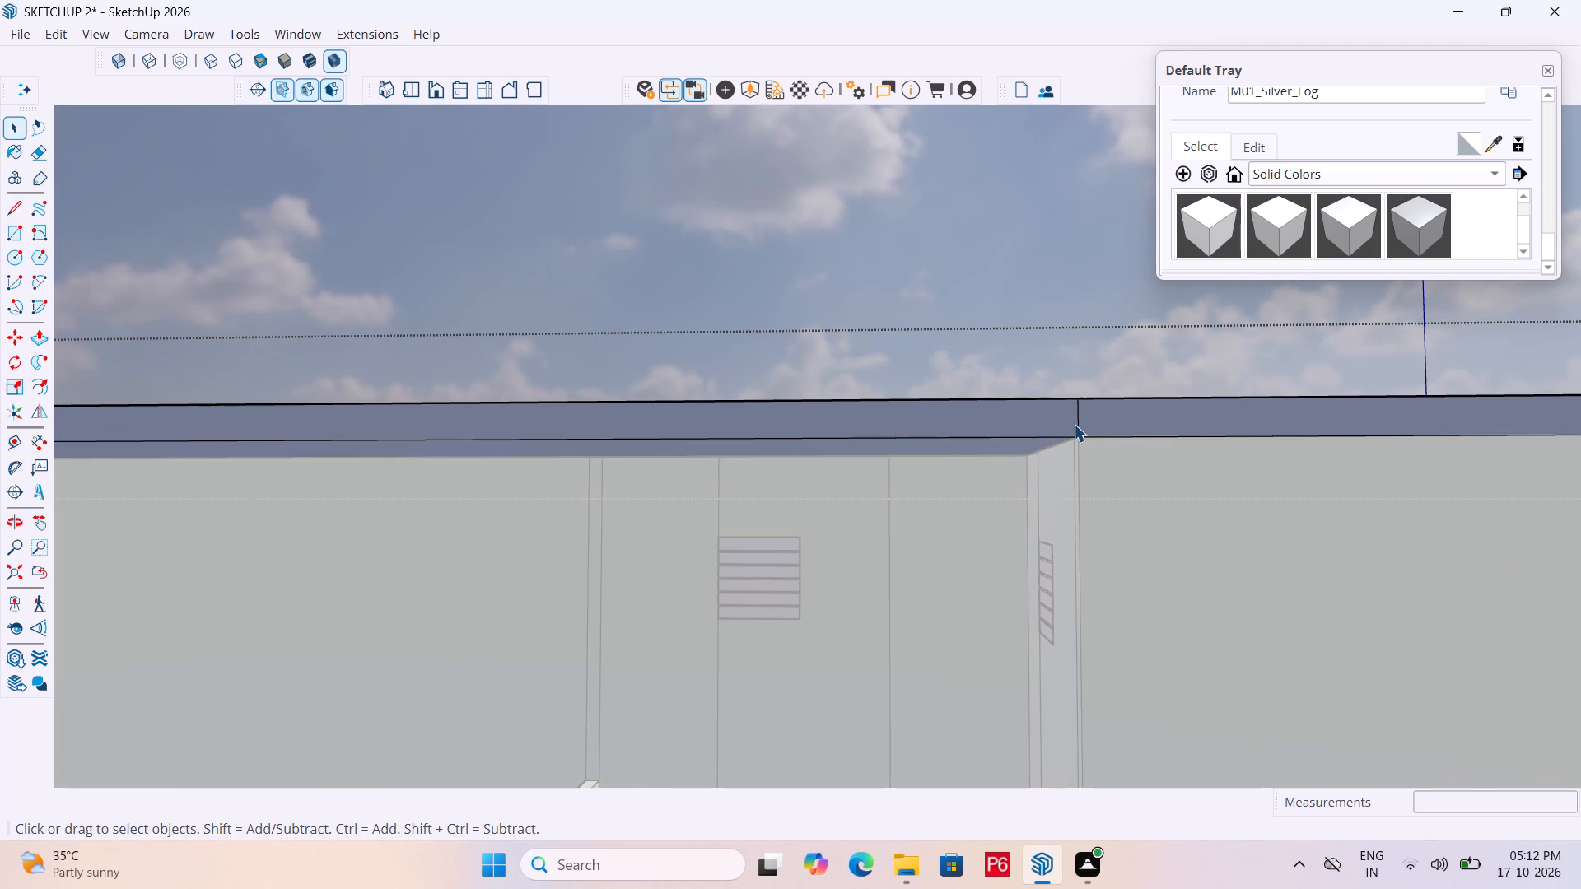
# Push the divided rear slab edge over the ventilator recess inward 5' 9".
pyautogui.press('p')
pyautogui.click(965, 418)
pyautogui.click(495, 565)
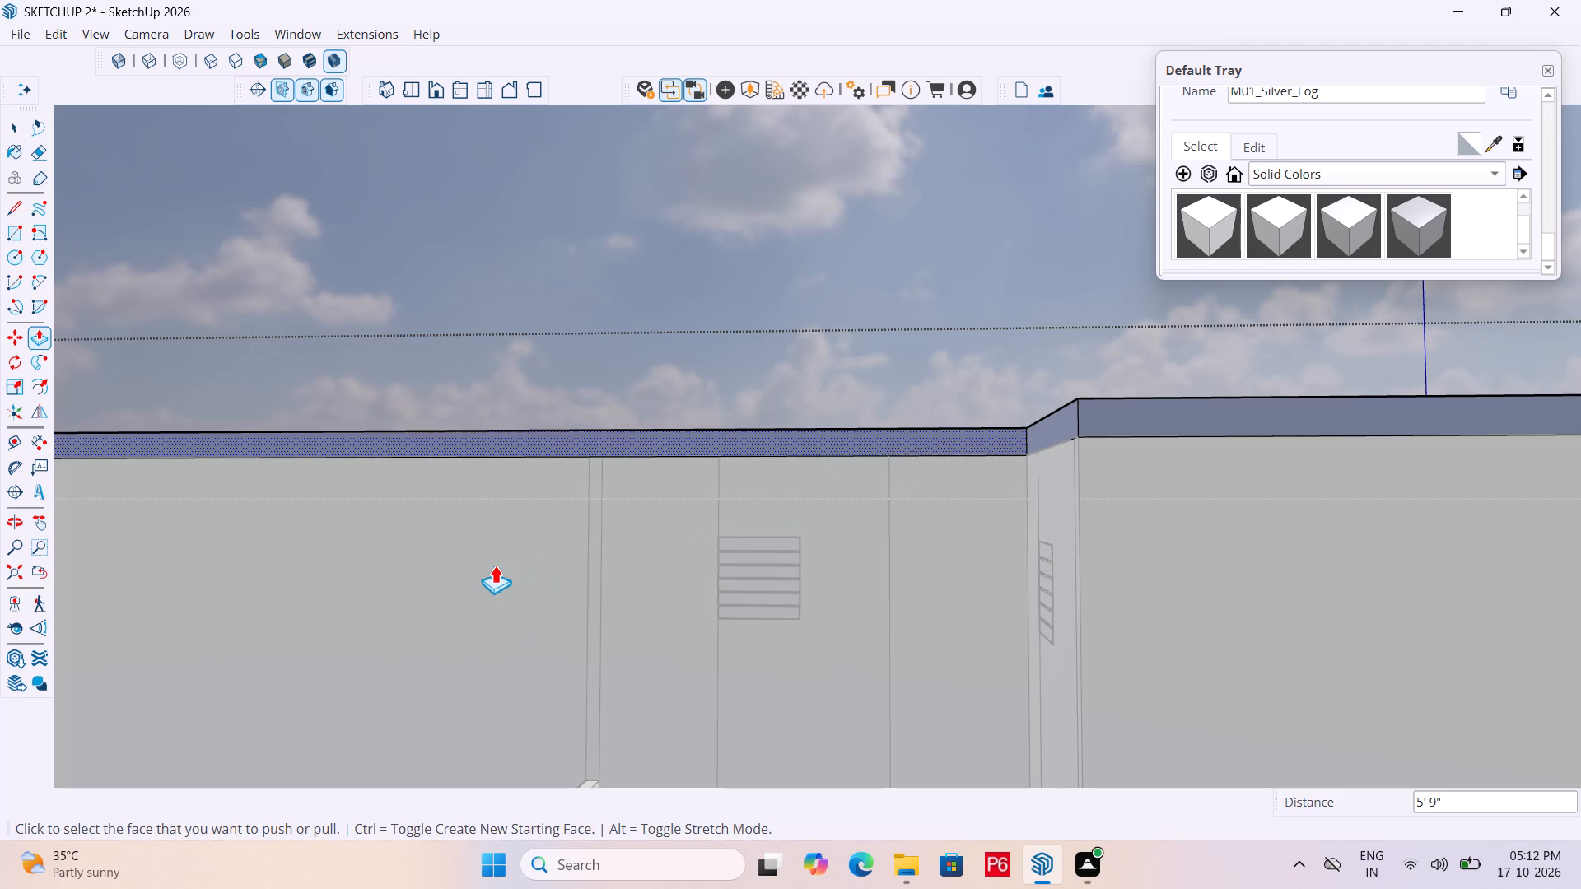
# Push the slab's long edge above the balcony with two doors inward 4' 6".
pyautogui.scroll(-8, 1020, 459)
pyautogui.moveTo(676, 417); pyautogui.dragTo(1198, 495, button='middle')
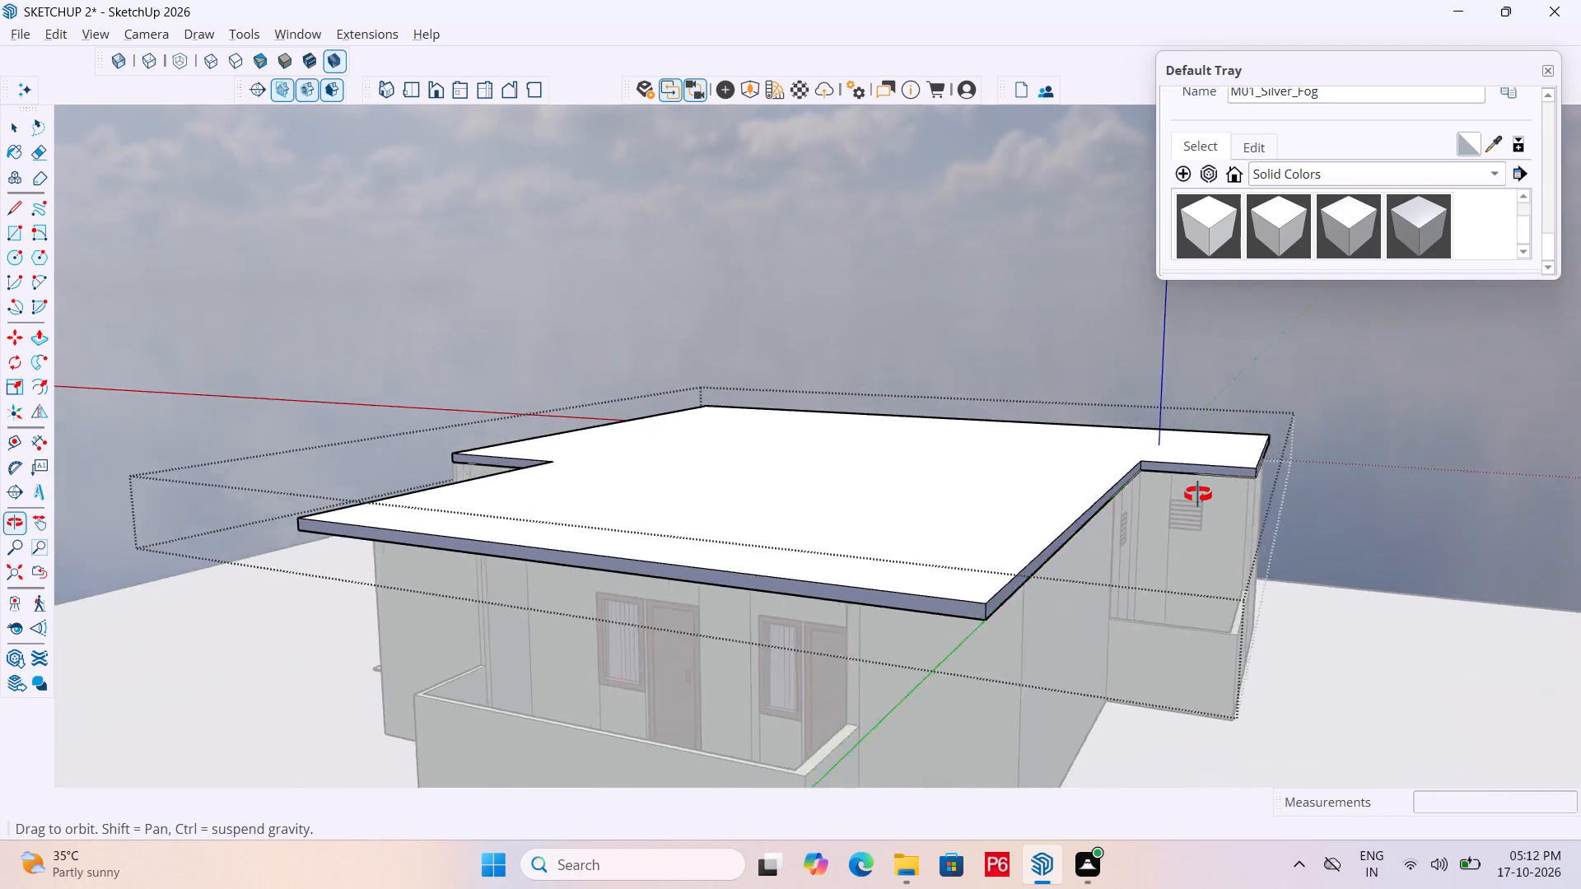
pyautogui.moveTo(1198, 495); pyautogui.dragTo(1255, 400, button='middle')
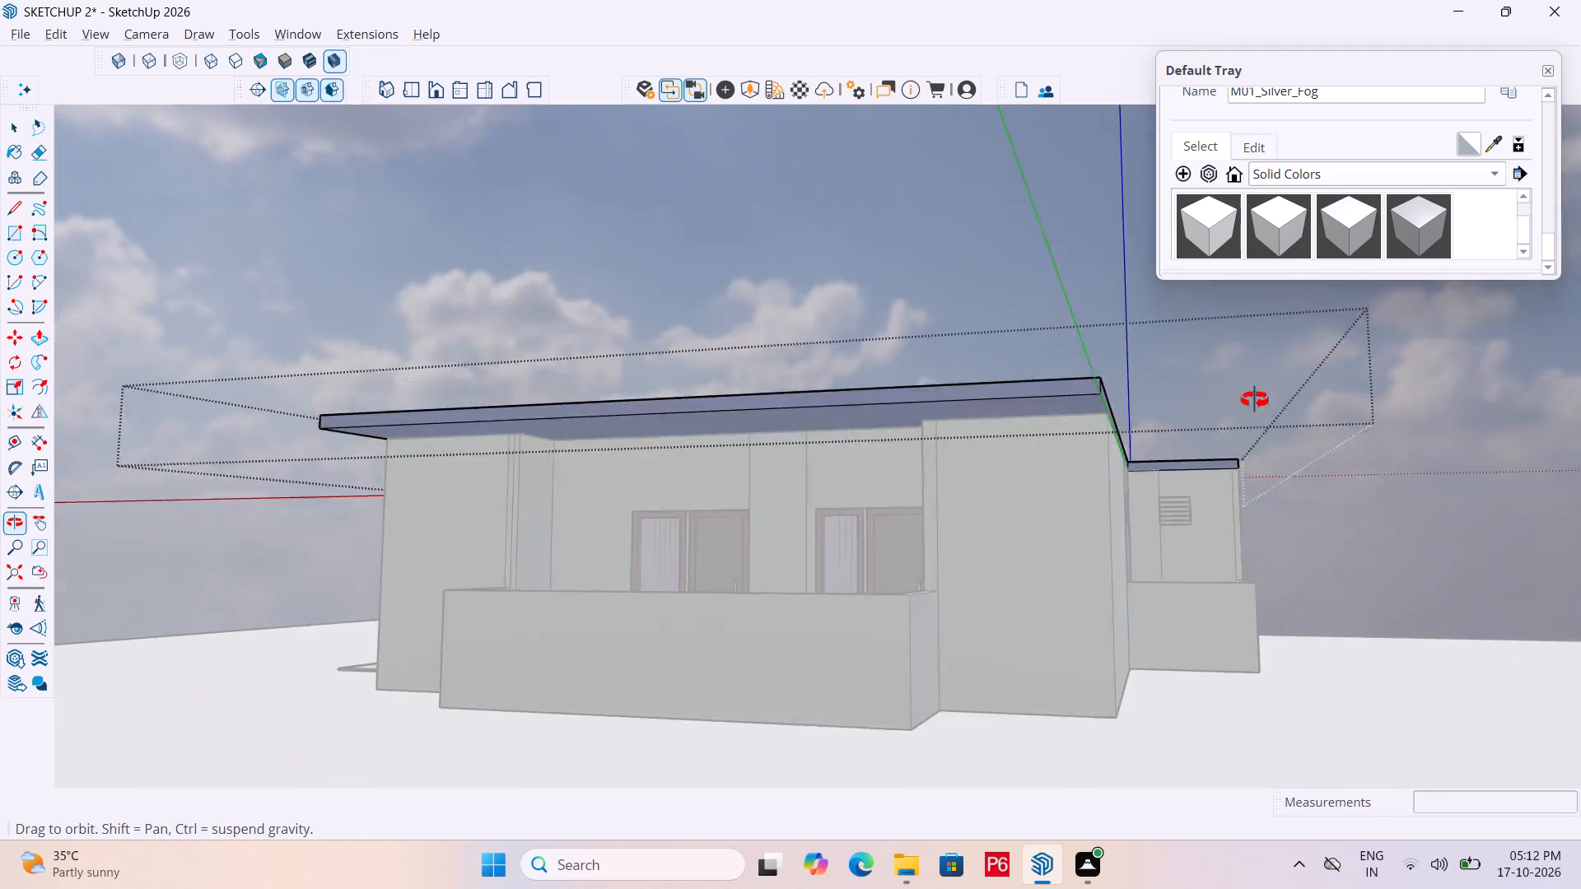
pyautogui.moveTo(1255, 400); pyautogui.dragTo(1164, 492, button='middle')
pyautogui.scroll(3, 676, 605)
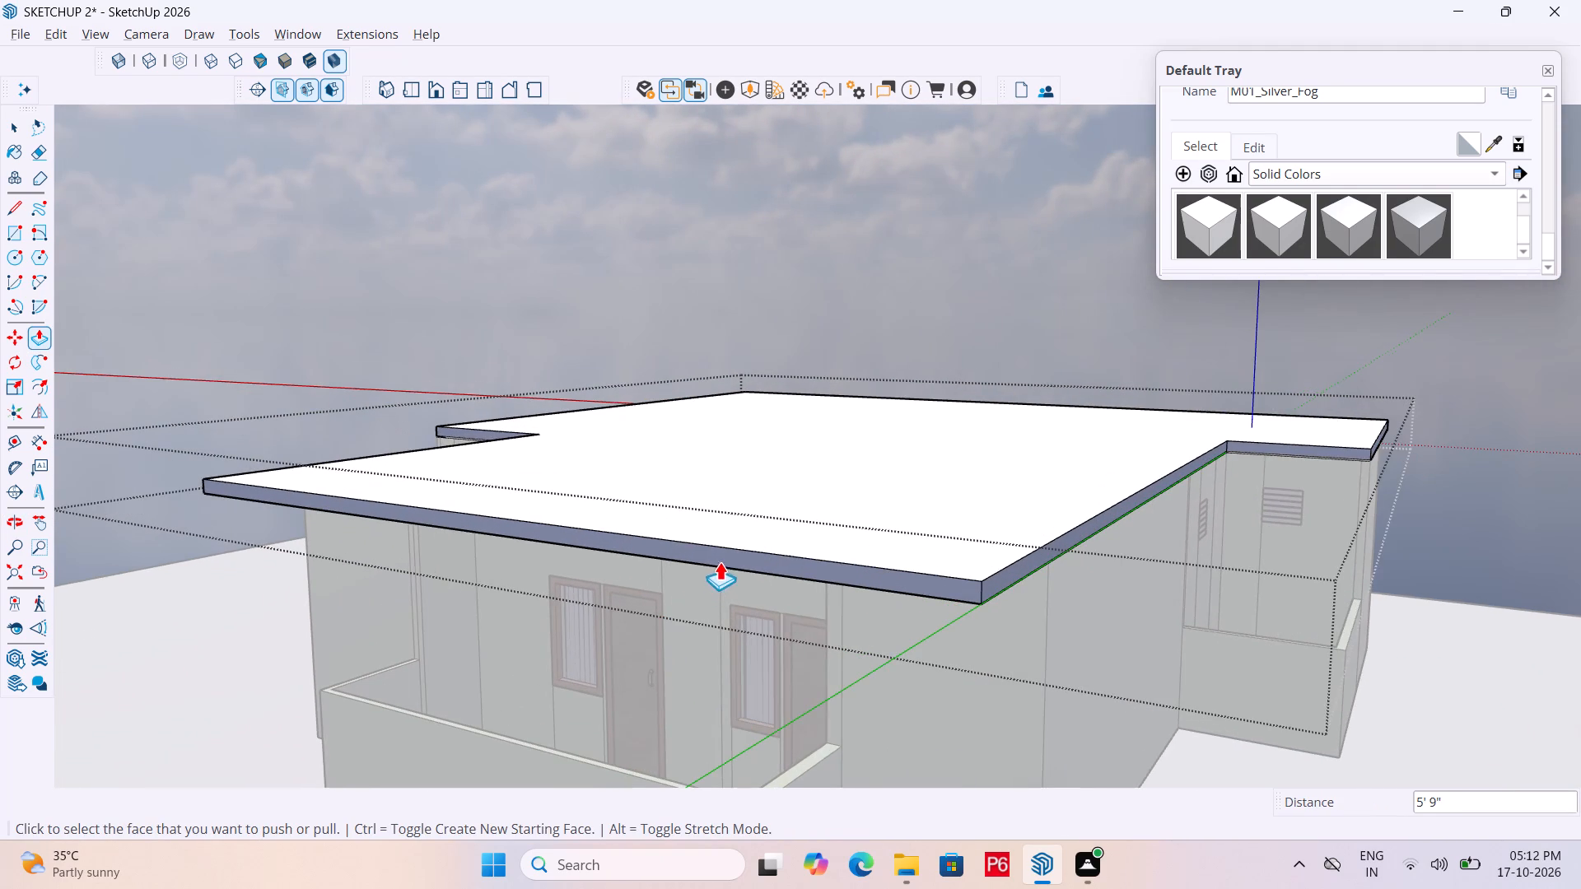
pyautogui.moveTo(906, 600); pyautogui.dragTo(1022, 475, button='middle')
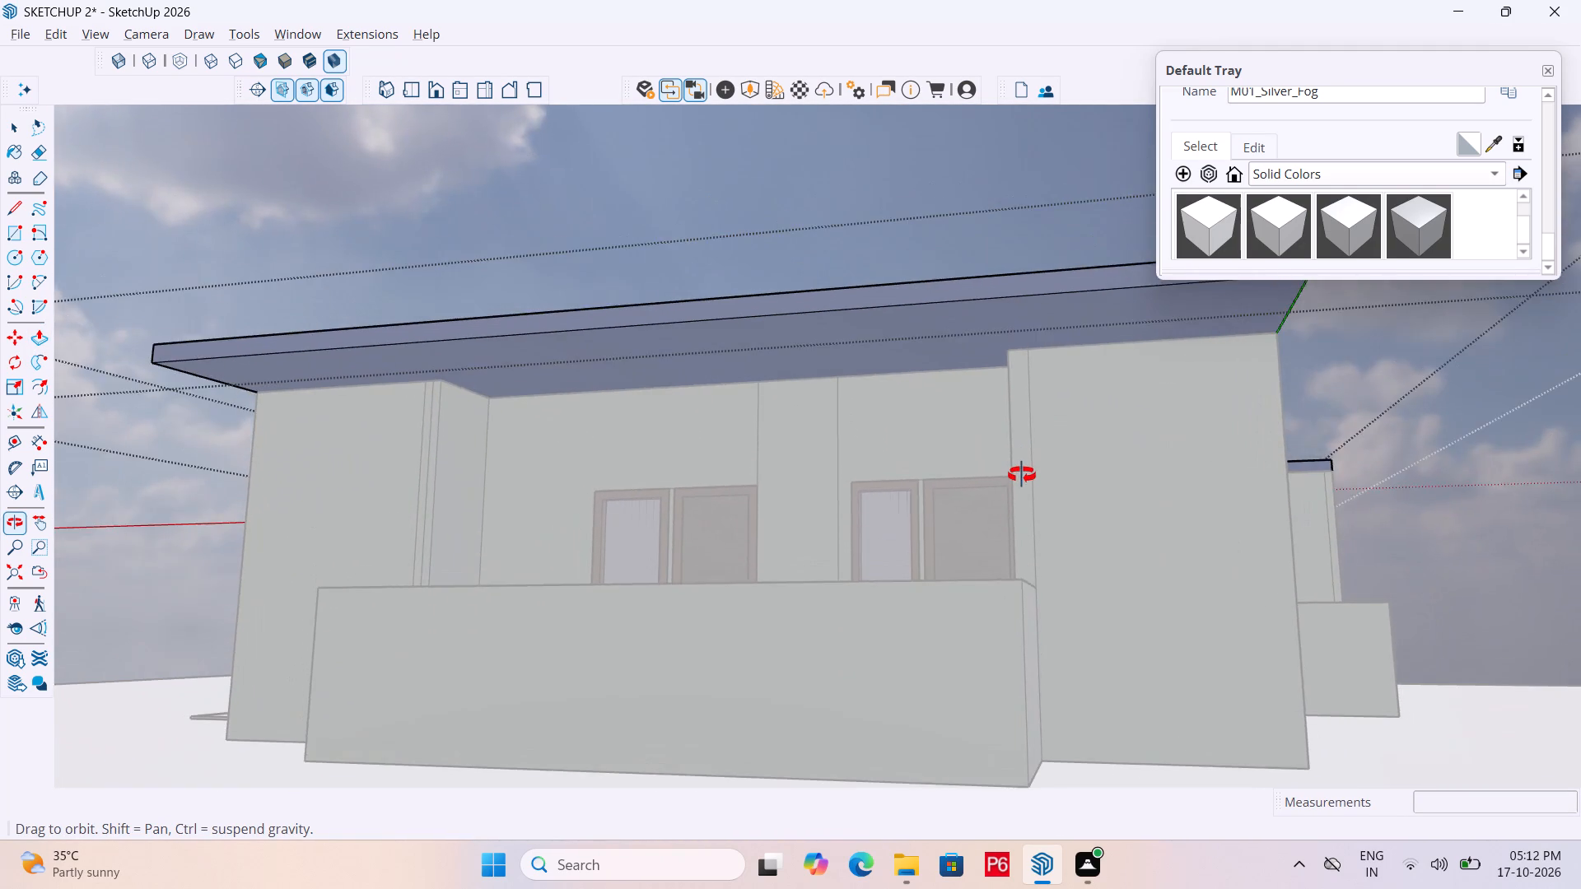
pyautogui.moveTo(1022, 475); pyautogui.dragTo(1229, 522, button='middle')
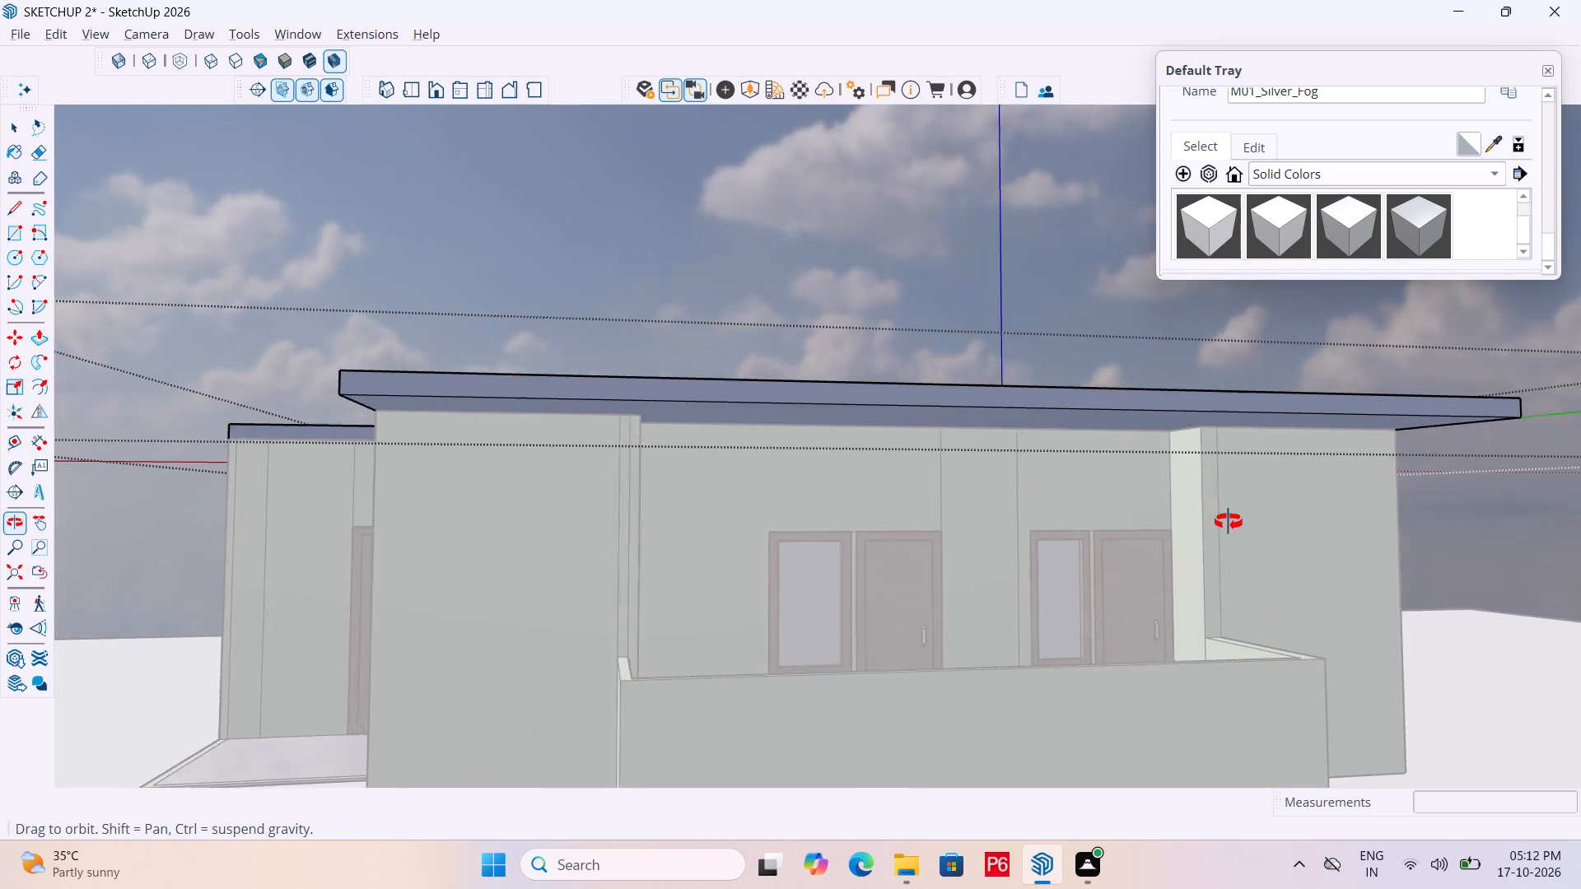
pyautogui.moveTo(1229, 522); pyautogui.dragTo(934, 540, button='middle')
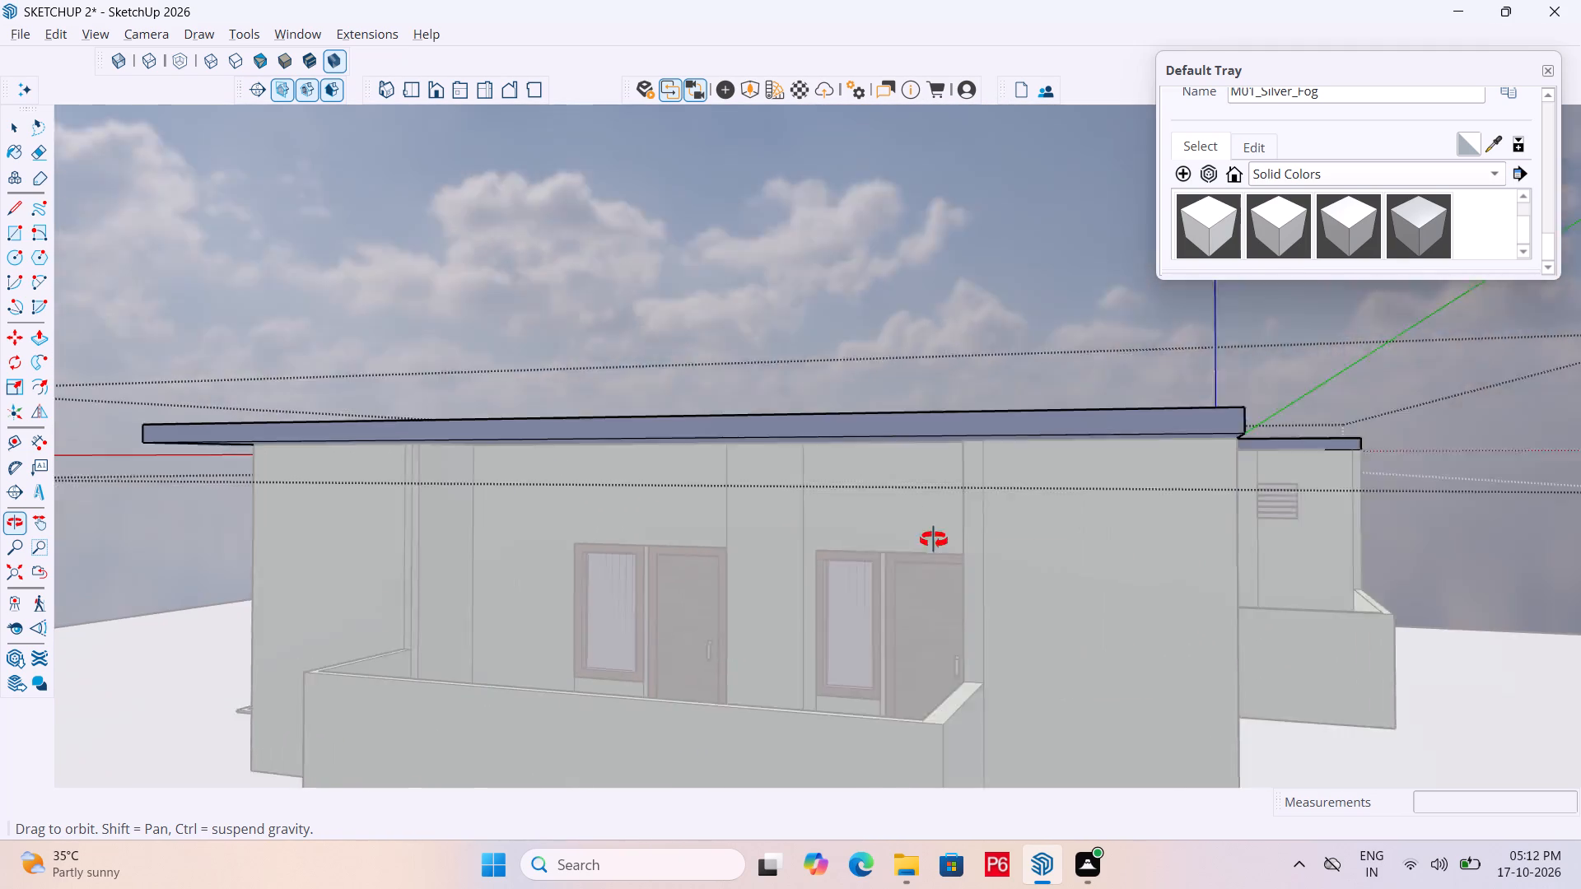
pyautogui.moveTo(934, 540); pyautogui.dragTo(911, 543, button='middle')
pyautogui.press('p')
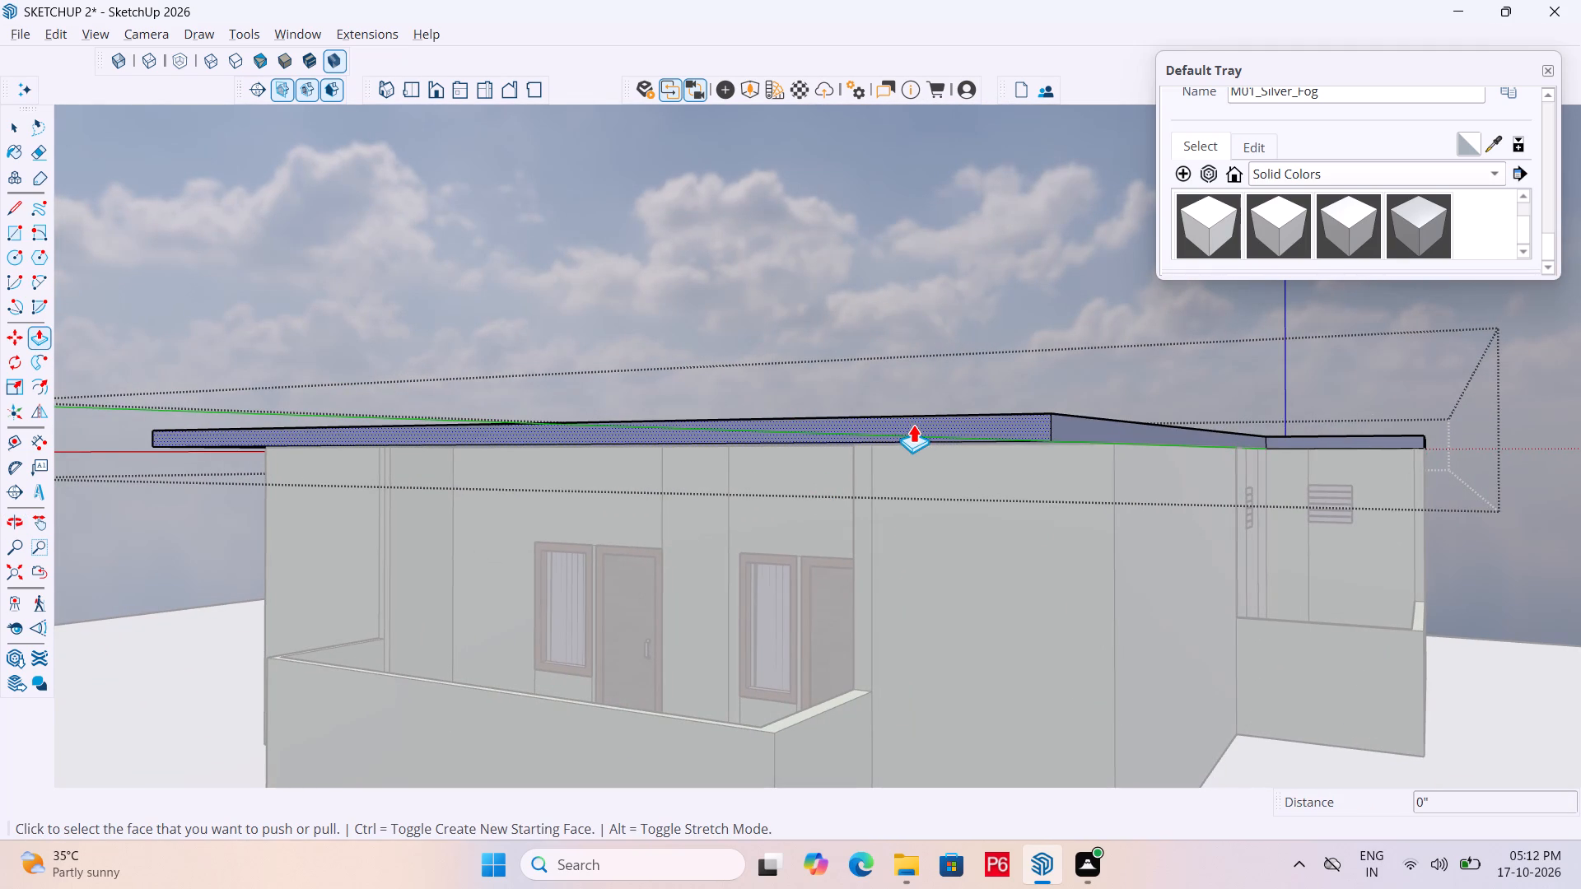
pyautogui.click(913, 424)
pyautogui.click(1028, 570)
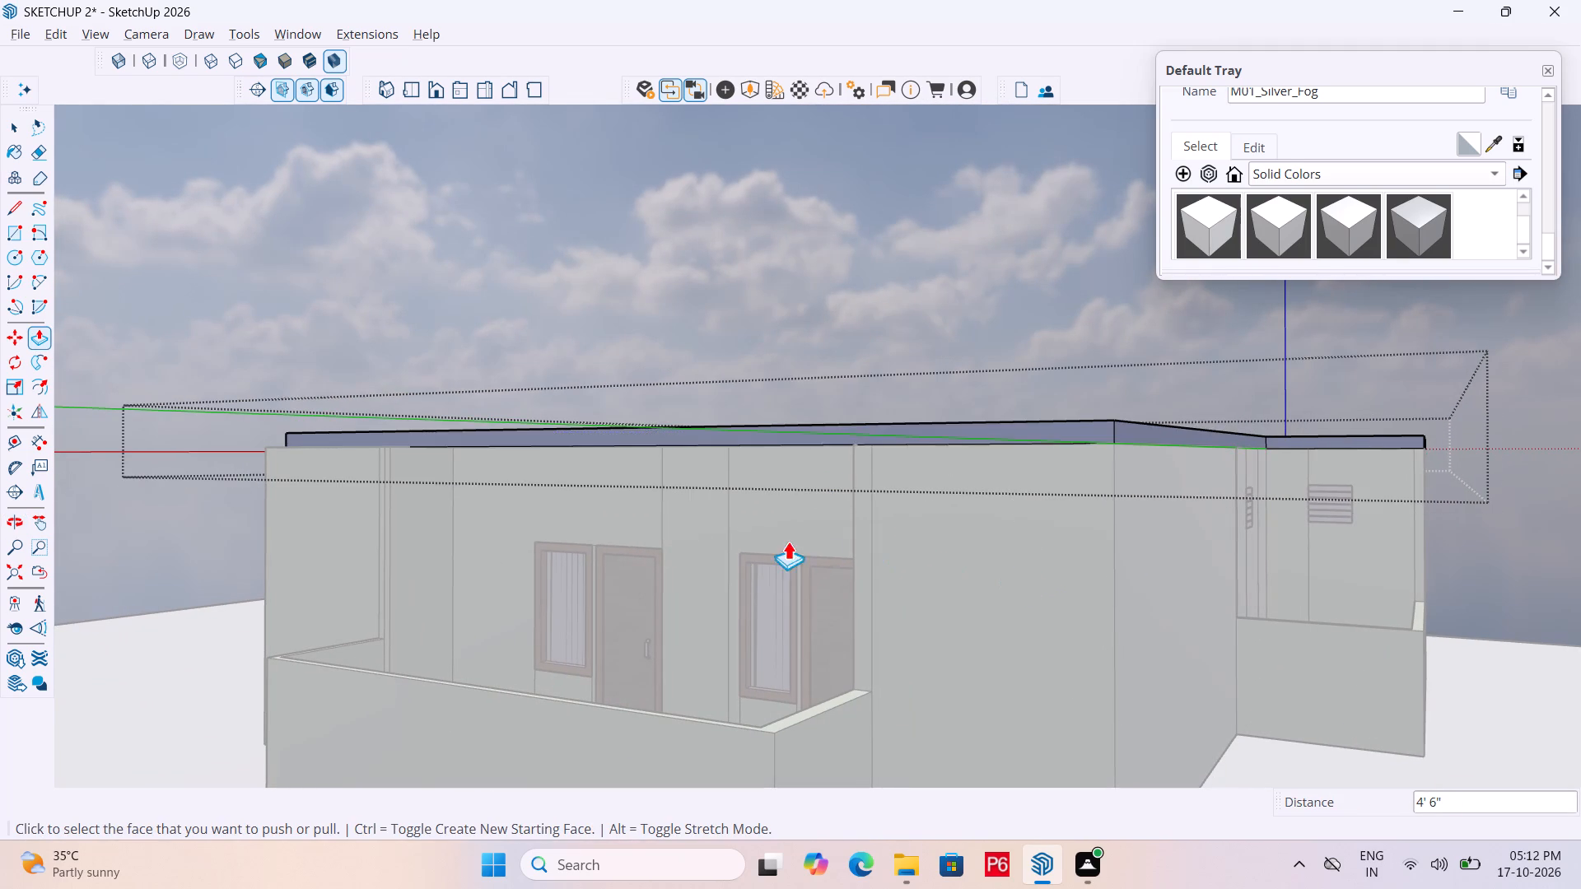
# Pull the slab's long edge above the balcony with two doors outward 9" to cover the wall tops.
pyautogui.scroll(-4, 778, 542)
pyautogui.moveTo(729, 580); pyautogui.dragTo(1075, 726, button='middle')
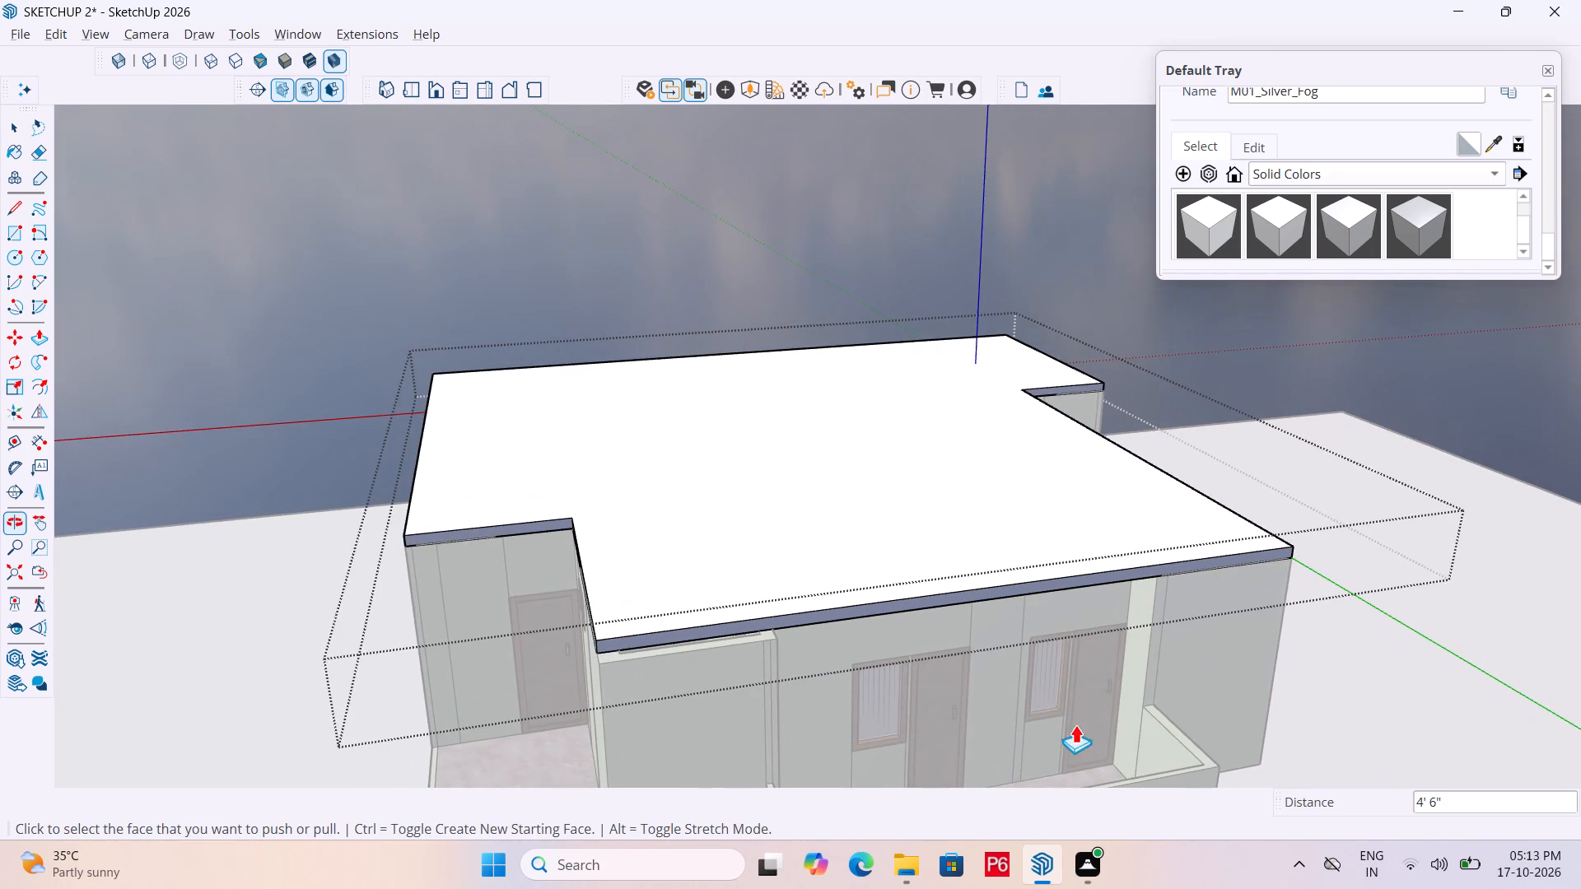
pyautogui.scroll(-3, 519, 500)
pyautogui.scroll(9, 664, 608)
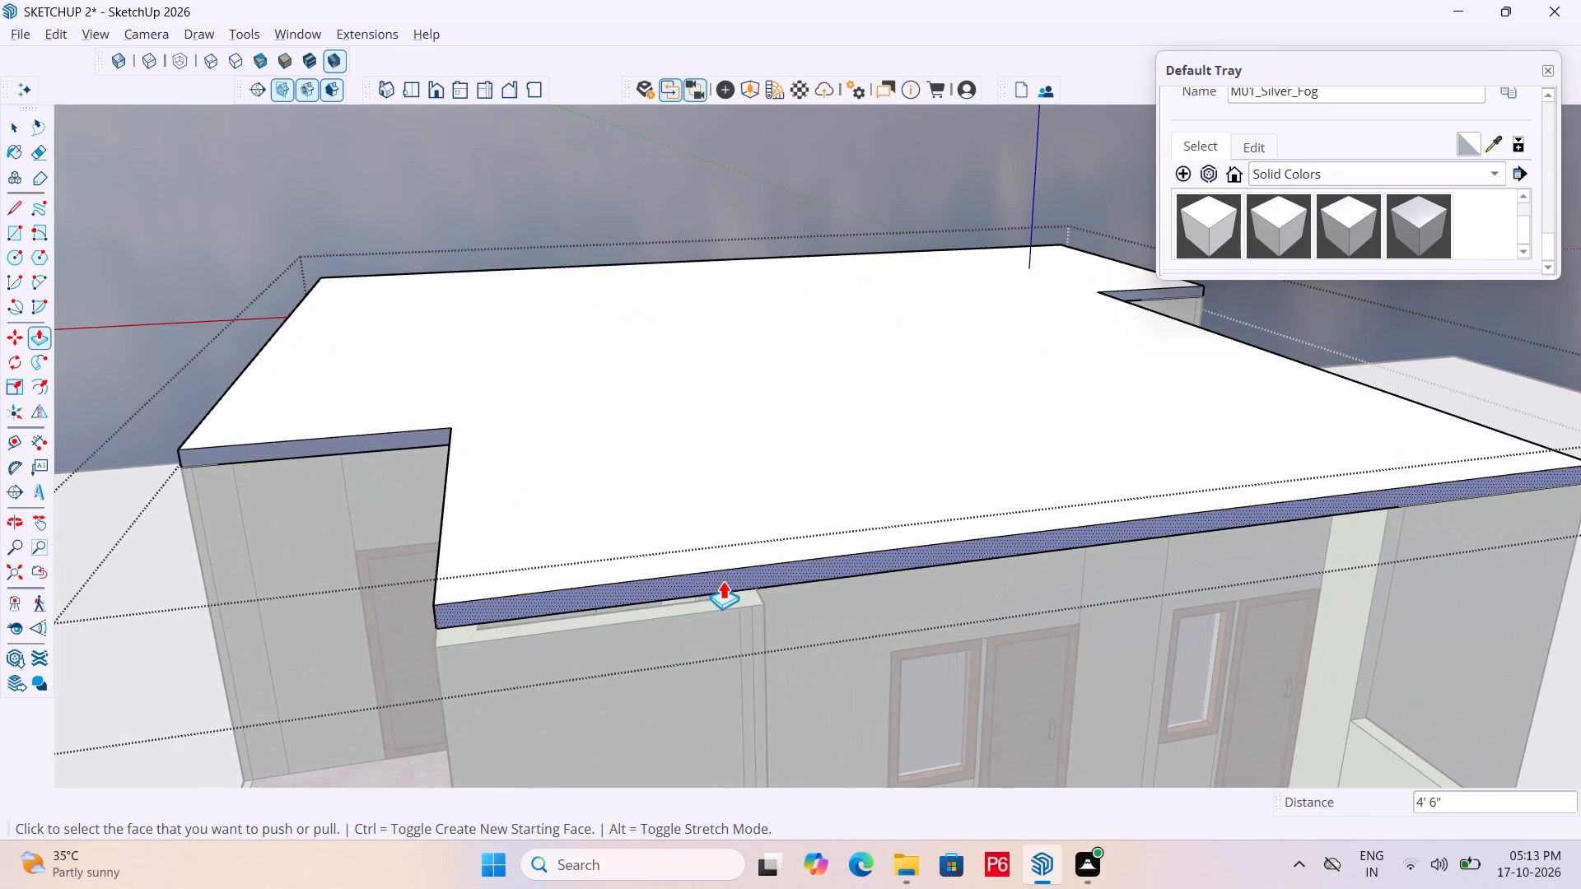
pyautogui.click(723, 580)
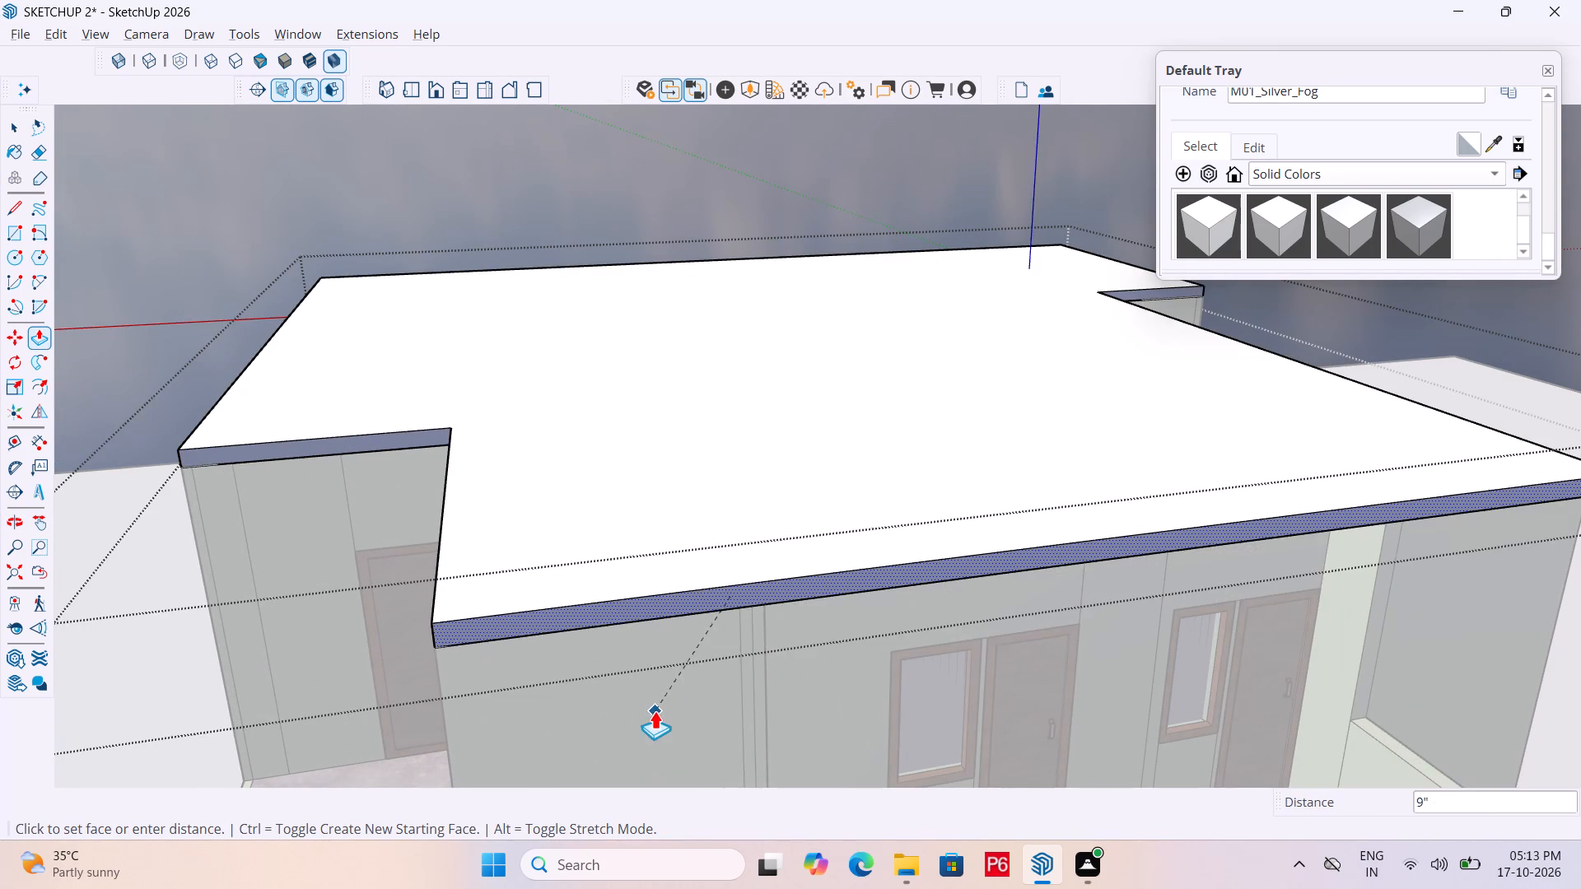
pyautogui.moveTo(655, 710); pyautogui.dragTo(657, 697)
# Pull the slab's side face at the ventilator recess 8' 1 1/2" across the recess to its opposite wall.
pyautogui.scroll(-5, 452, 547)
pyautogui.moveTo(931, 549); pyautogui.dragTo(615, 323, button='middle')
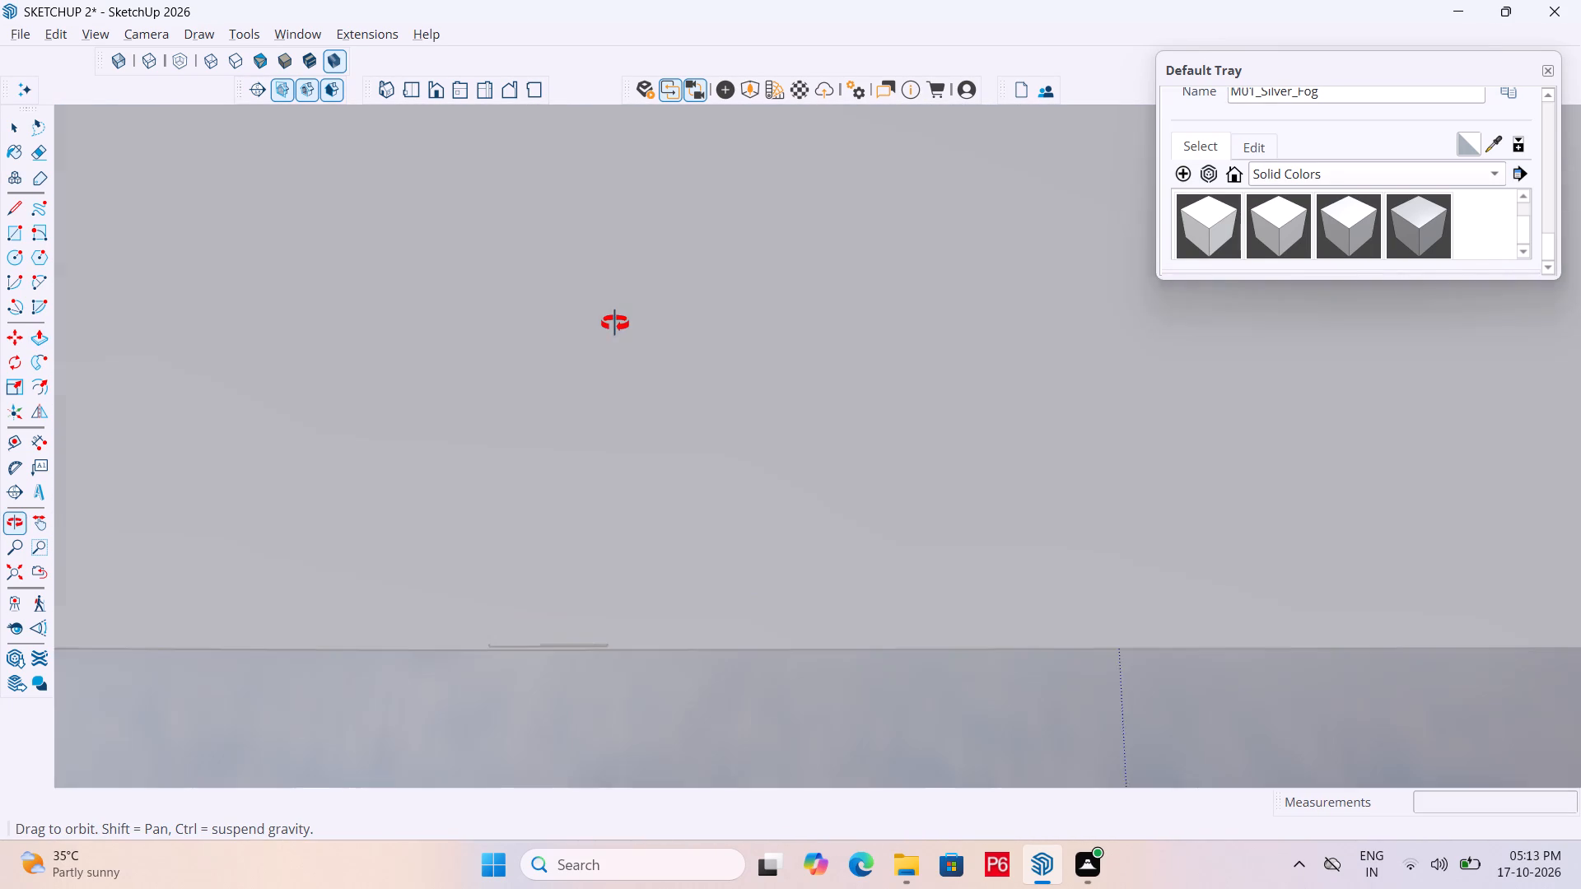
pyautogui.moveTo(615, 323); pyautogui.dragTo(421, 634, button='middle')
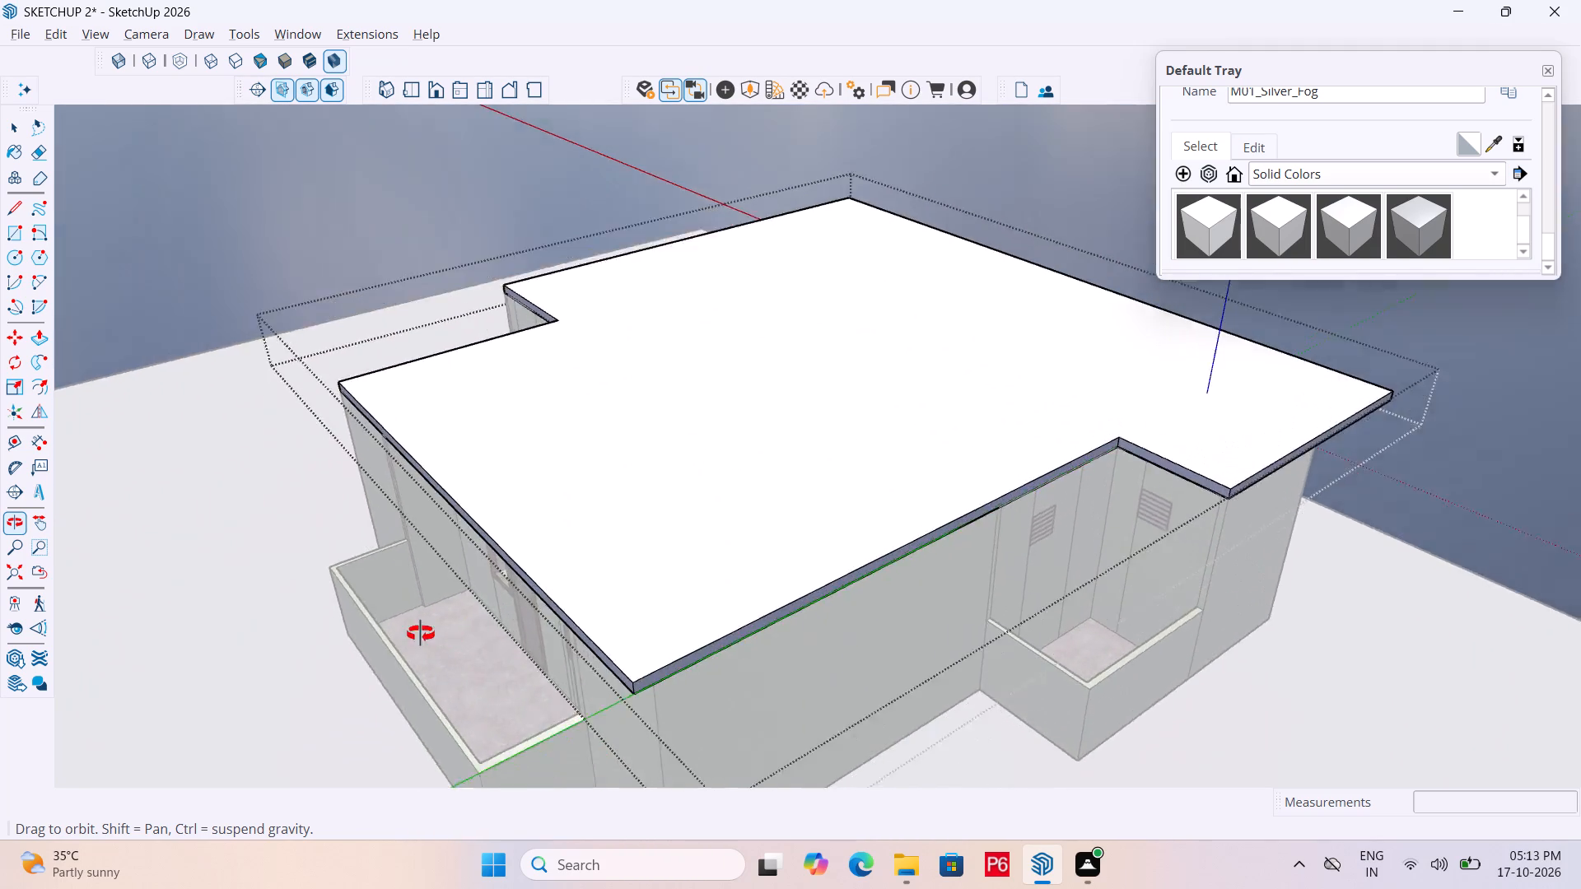
pyautogui.moveTo(421, 634); pyautogui.dragTo(613, 618, button='middle')
pyautogui.scroll(-4, 842, 459)
pyautogui.moveTo(1043, 499); pyautogui.dragTo(918, 505, button='middle')
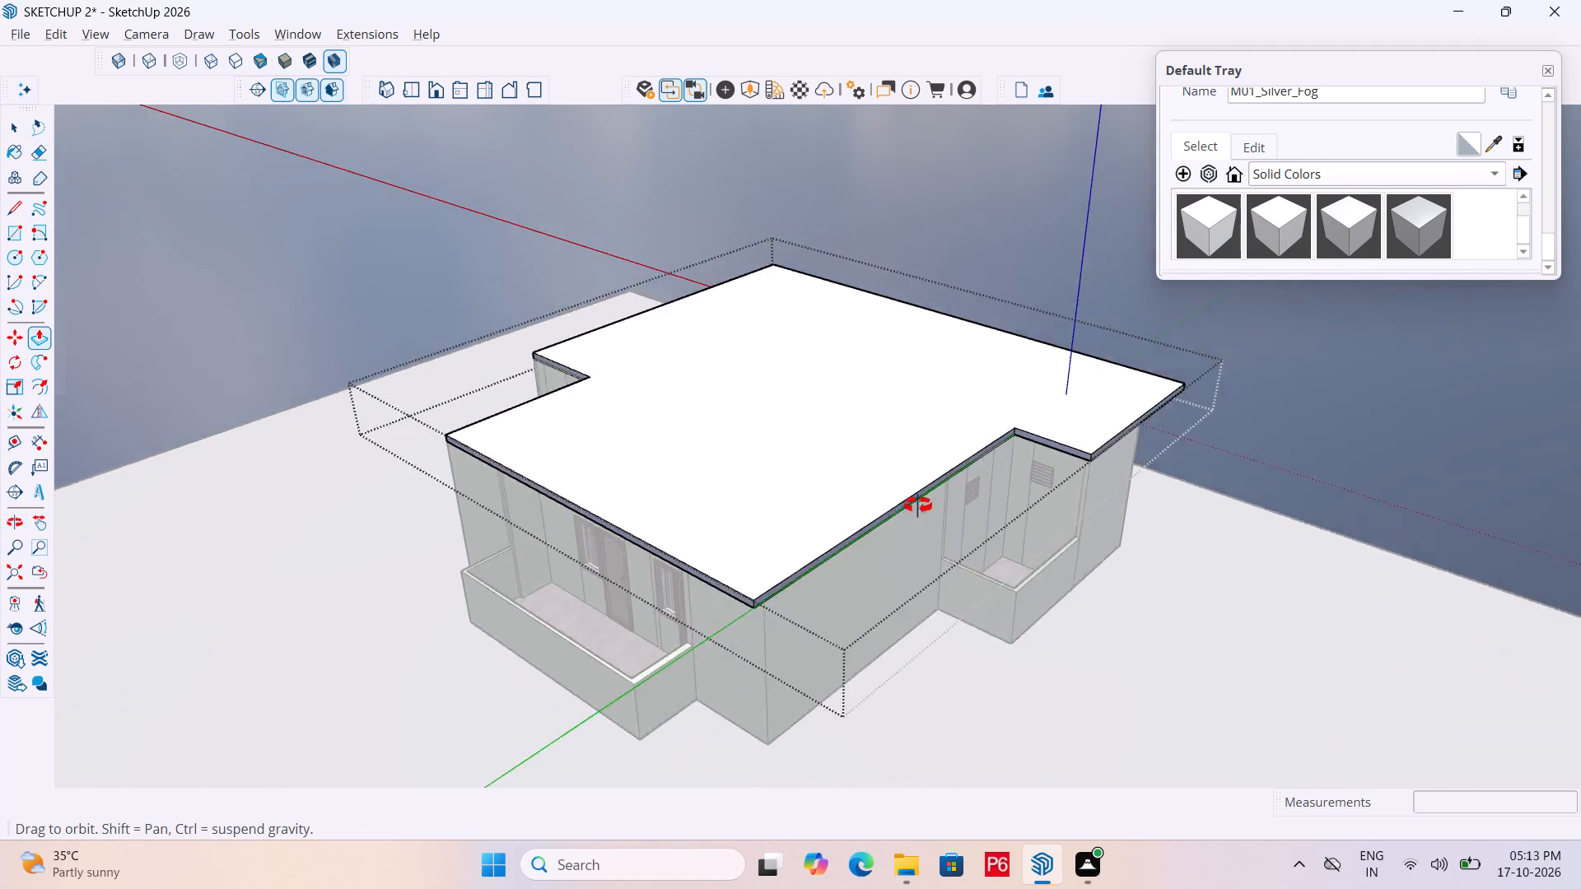
pyautogui.moveTo(918, 505); pyautogui.dragTo(679, 508, button='middle')
pyautogui.scroll(9, 984, 512)
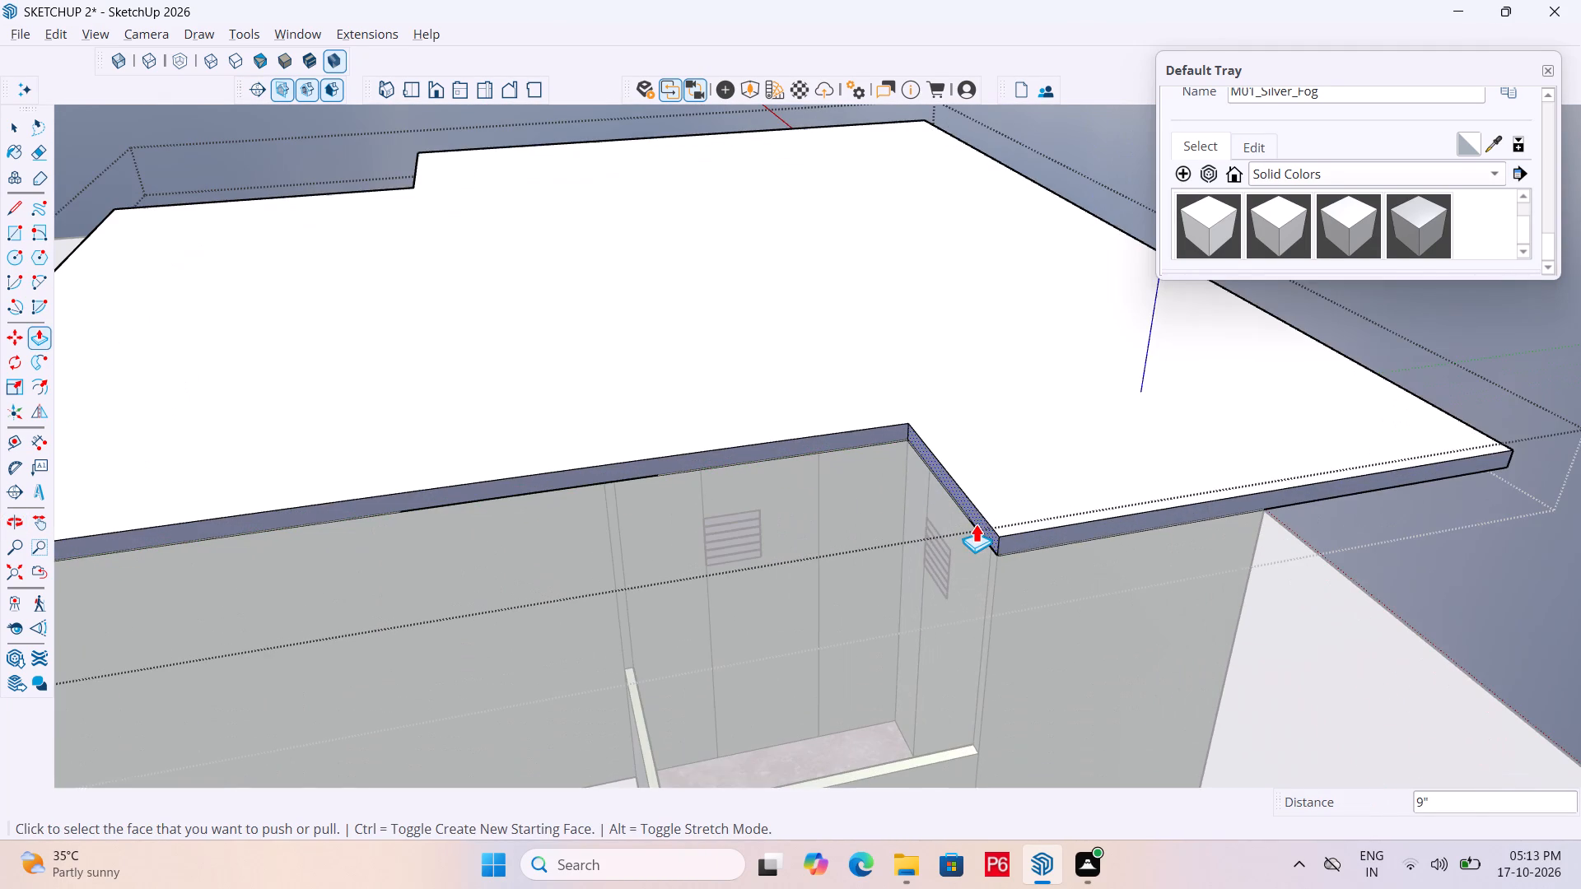
pyautogui.click(978, 522)
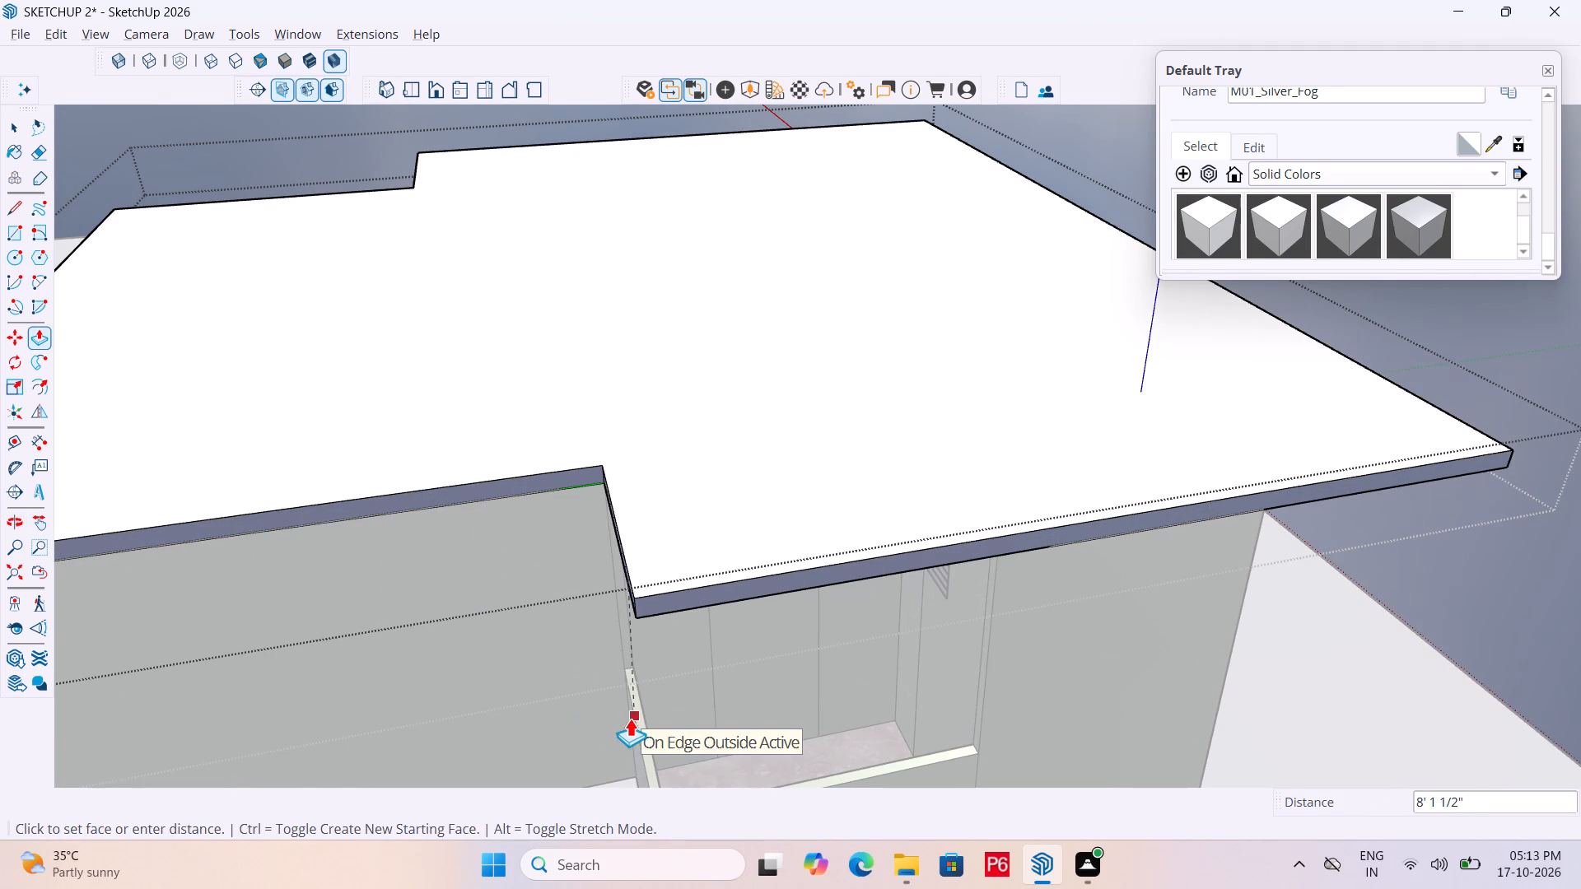
pyautogui.click(630, 718)
# Push the slab's long overhanging edge above the balcony with the angled parapet inward 7' 3 11/16" to the main wall line.
pyautogui.scroll(-6, 693, 478)
pyautogui.moveTo(1066, 493); pyautogui.dragTo(492, 392, button='middle')
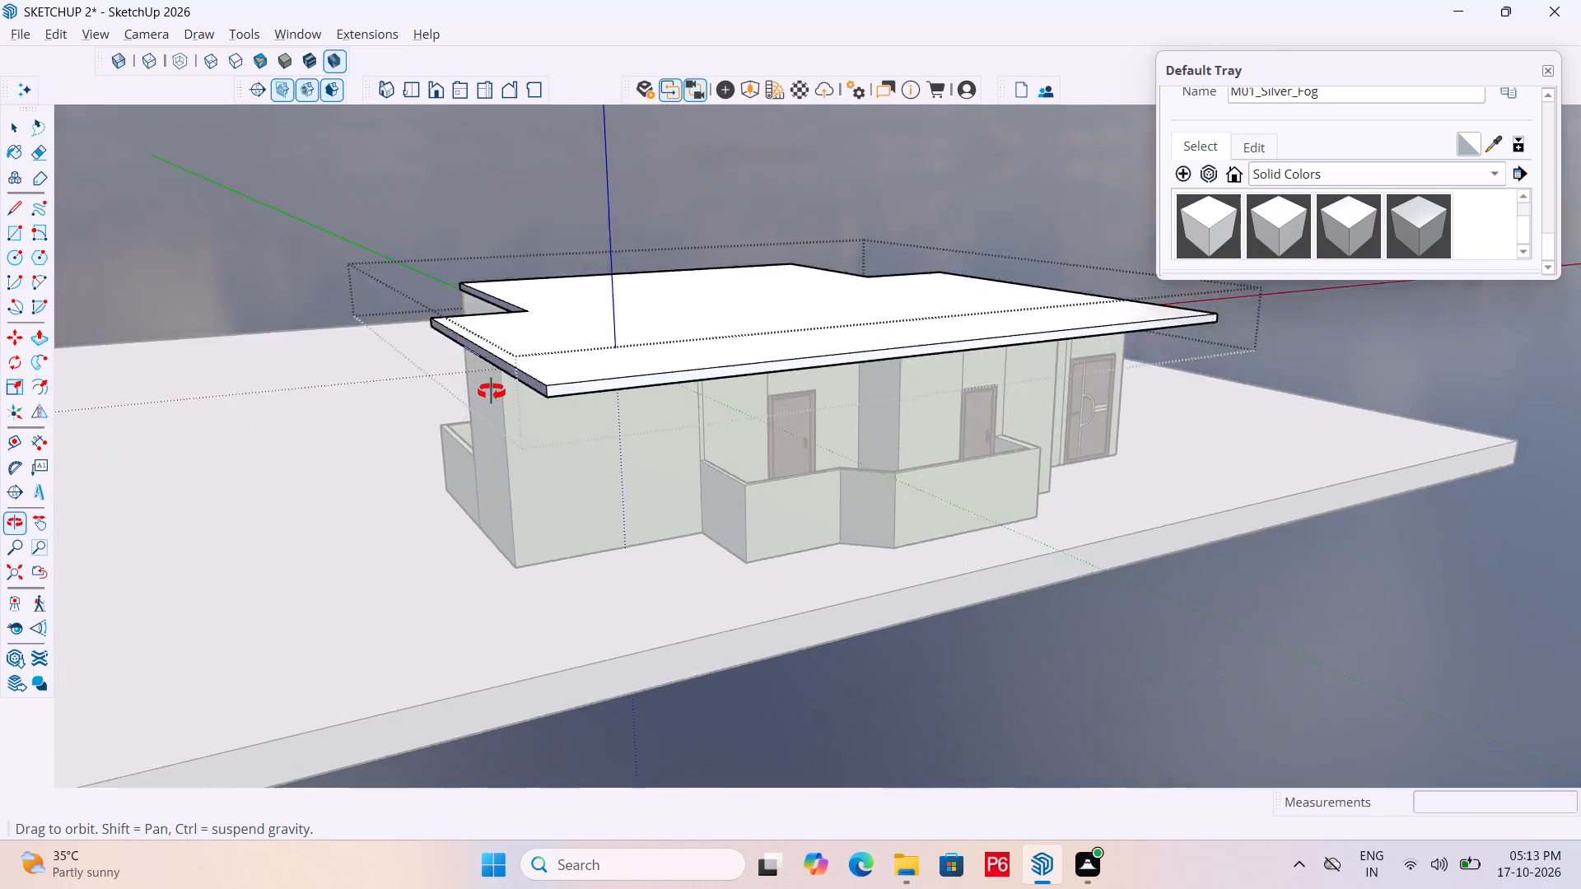
pyautogui.moveTo(492, 392); pyautogui.dragTo(546, 482, button='middle')
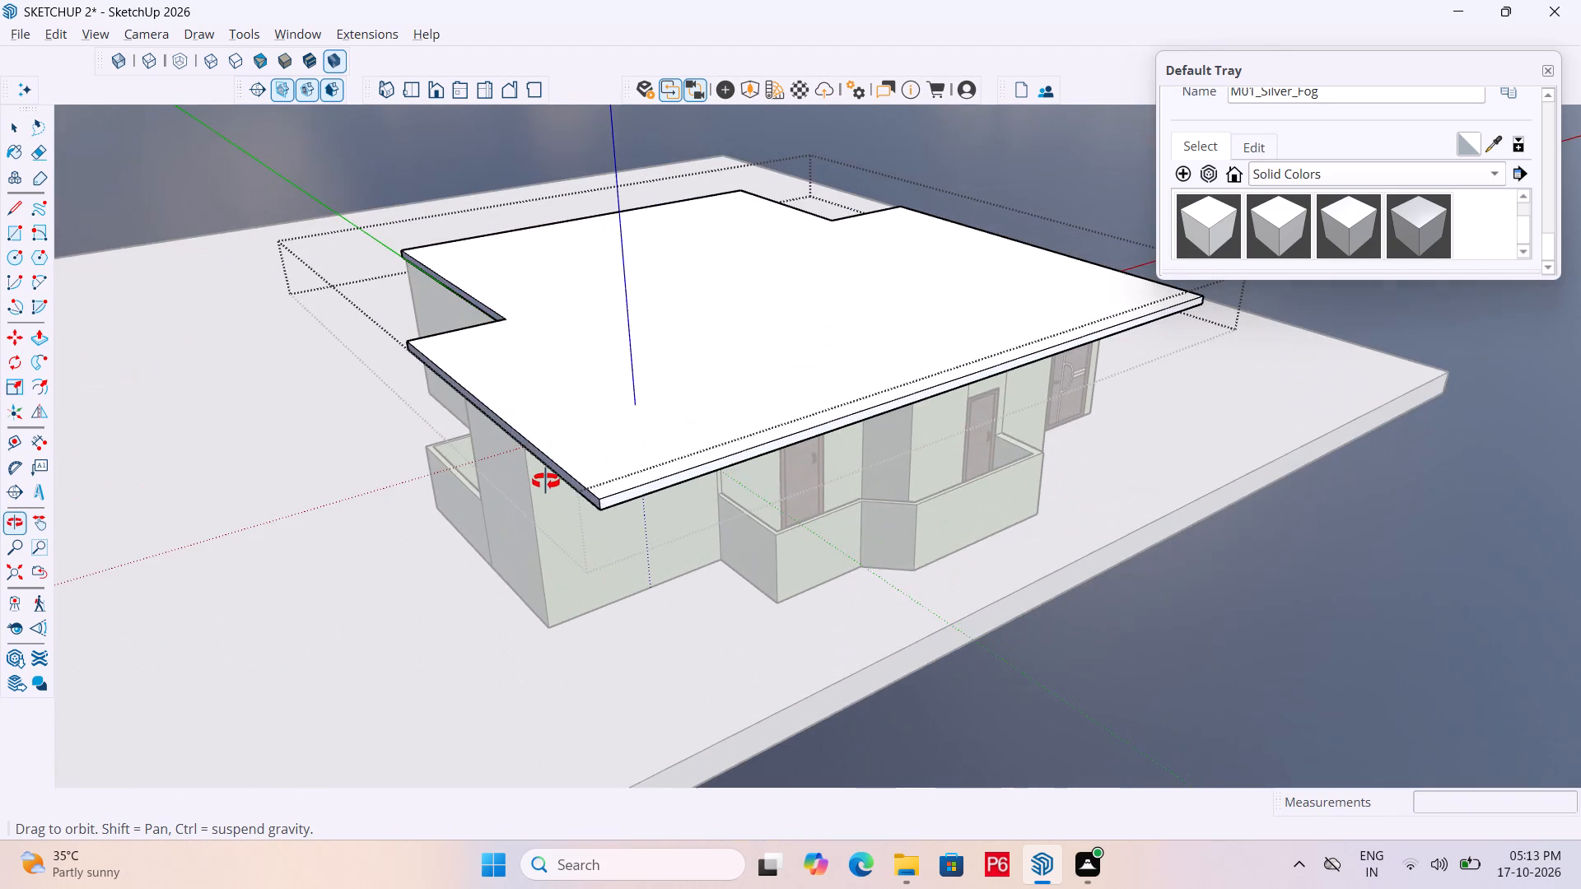
pyautogui.moveTo(546, 482); pyautogui.dragTo(559, 463, button='middle')
pyautogui.scroll(4, 552, 472)
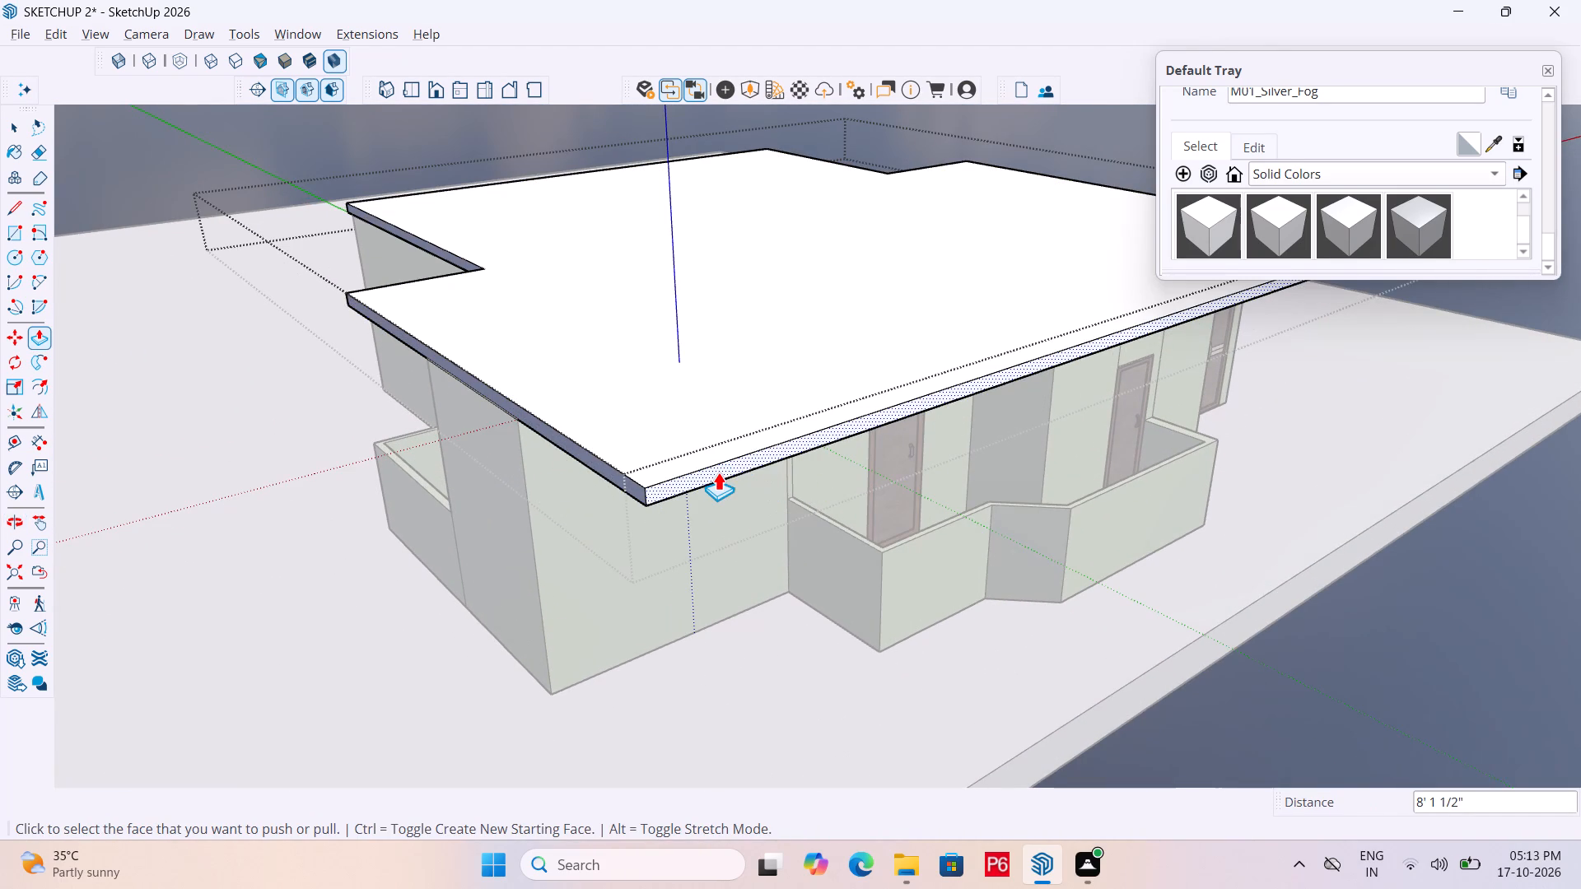
pyautogui.click(718, 472)
pyautogui.doubleClick(590, 514)
pyautogui.scroll(-4, 564, 407)
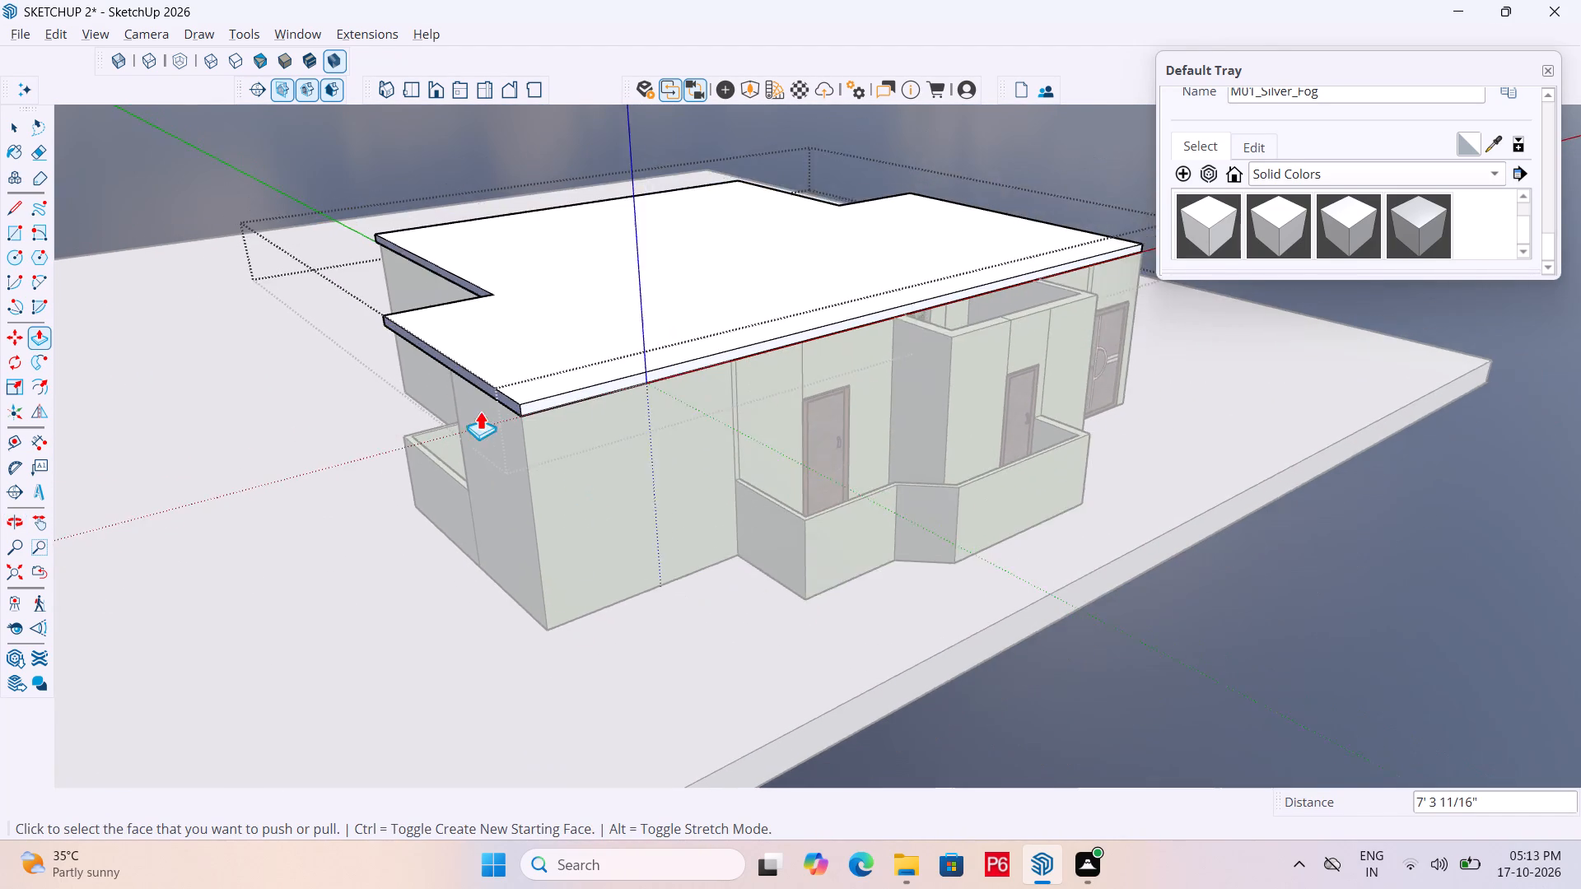
# Draw two vertical lines across the slab's edge face at both corners of the uncovered projecting wall block.
pyautogui.moveTo(1082, 405); pyautogui.dragTo(739, 481, button='middle')
pyautogui.scroll(4, 856, 366)
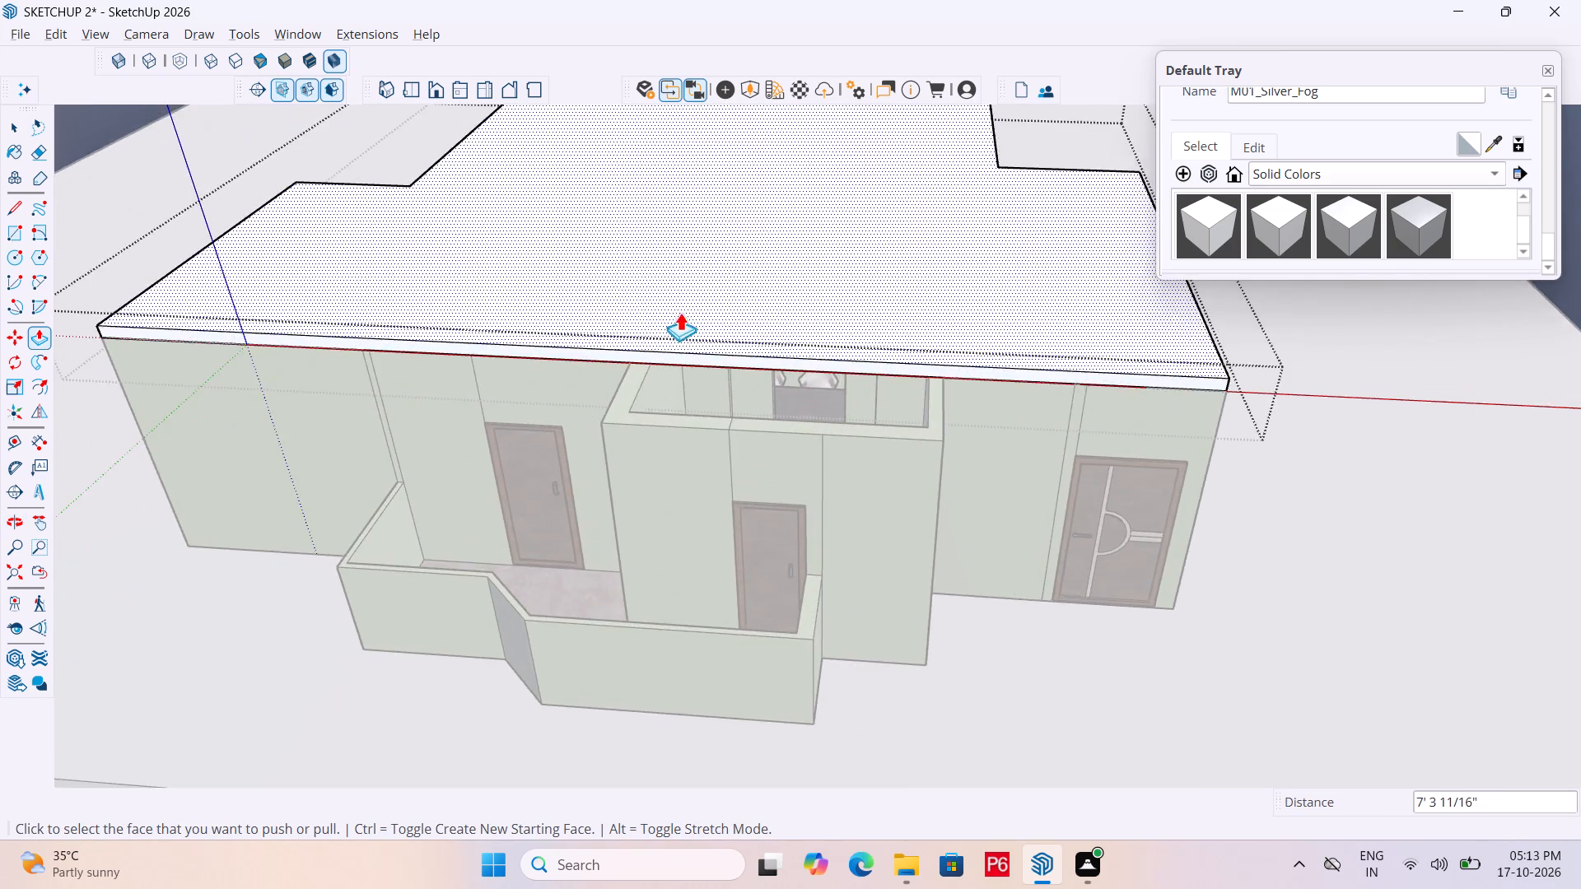
pyautogui.scroll(10, 628, 337)
pyautogui.press('l')
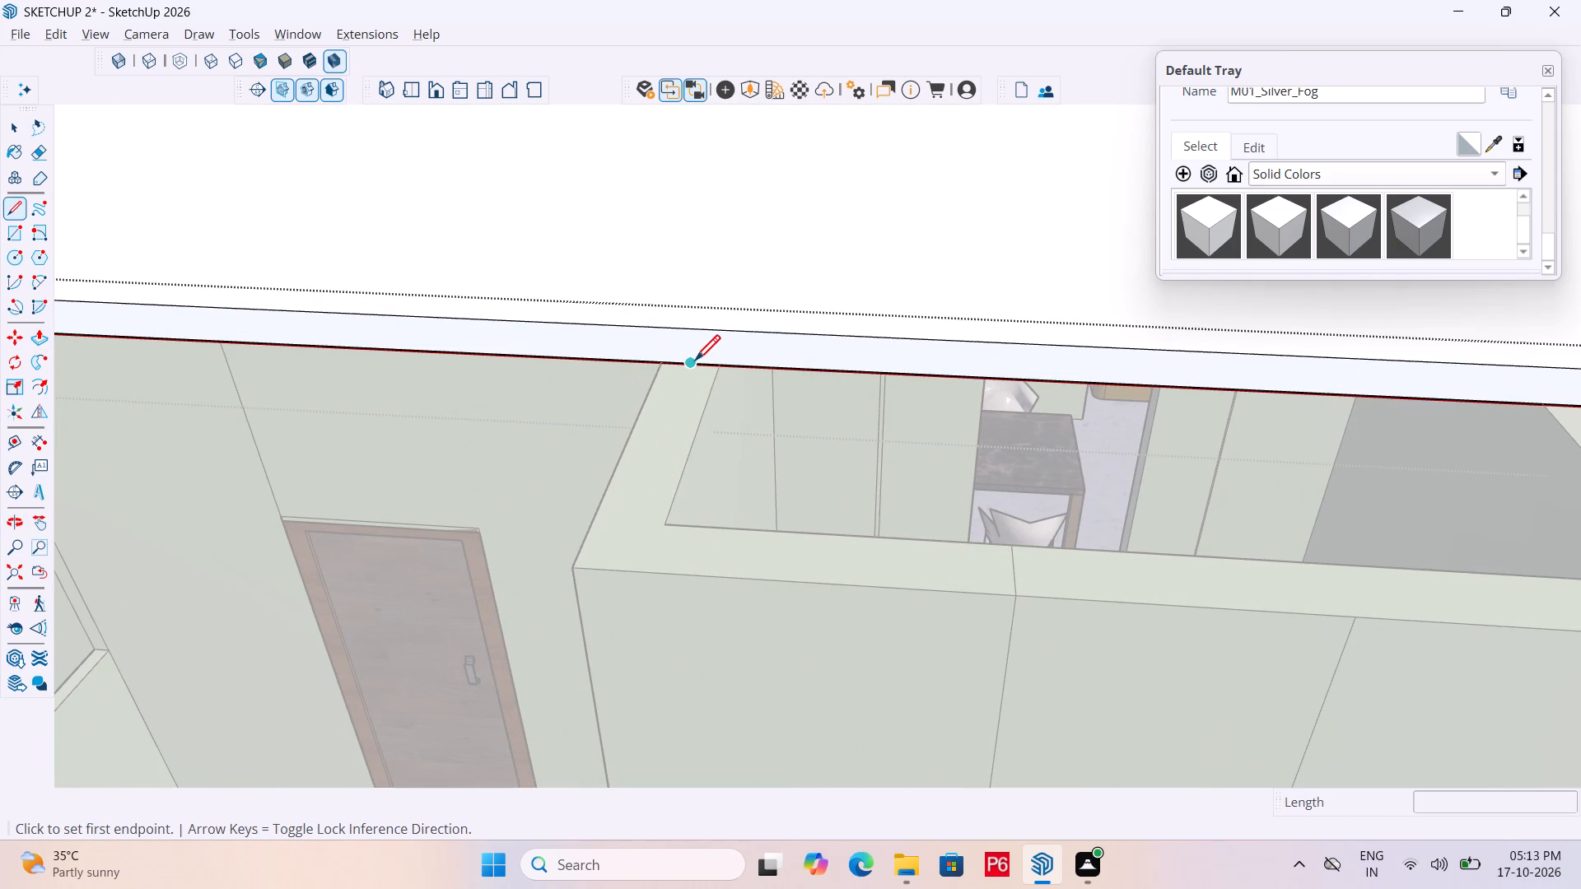
pyautogui.moveTo(660, 367); pyautogui.dragTo(661, 357)
pyautogui.click(658, 331)
pyautogui.press('space')
pyautogui.scroll(-2, 543, 319)
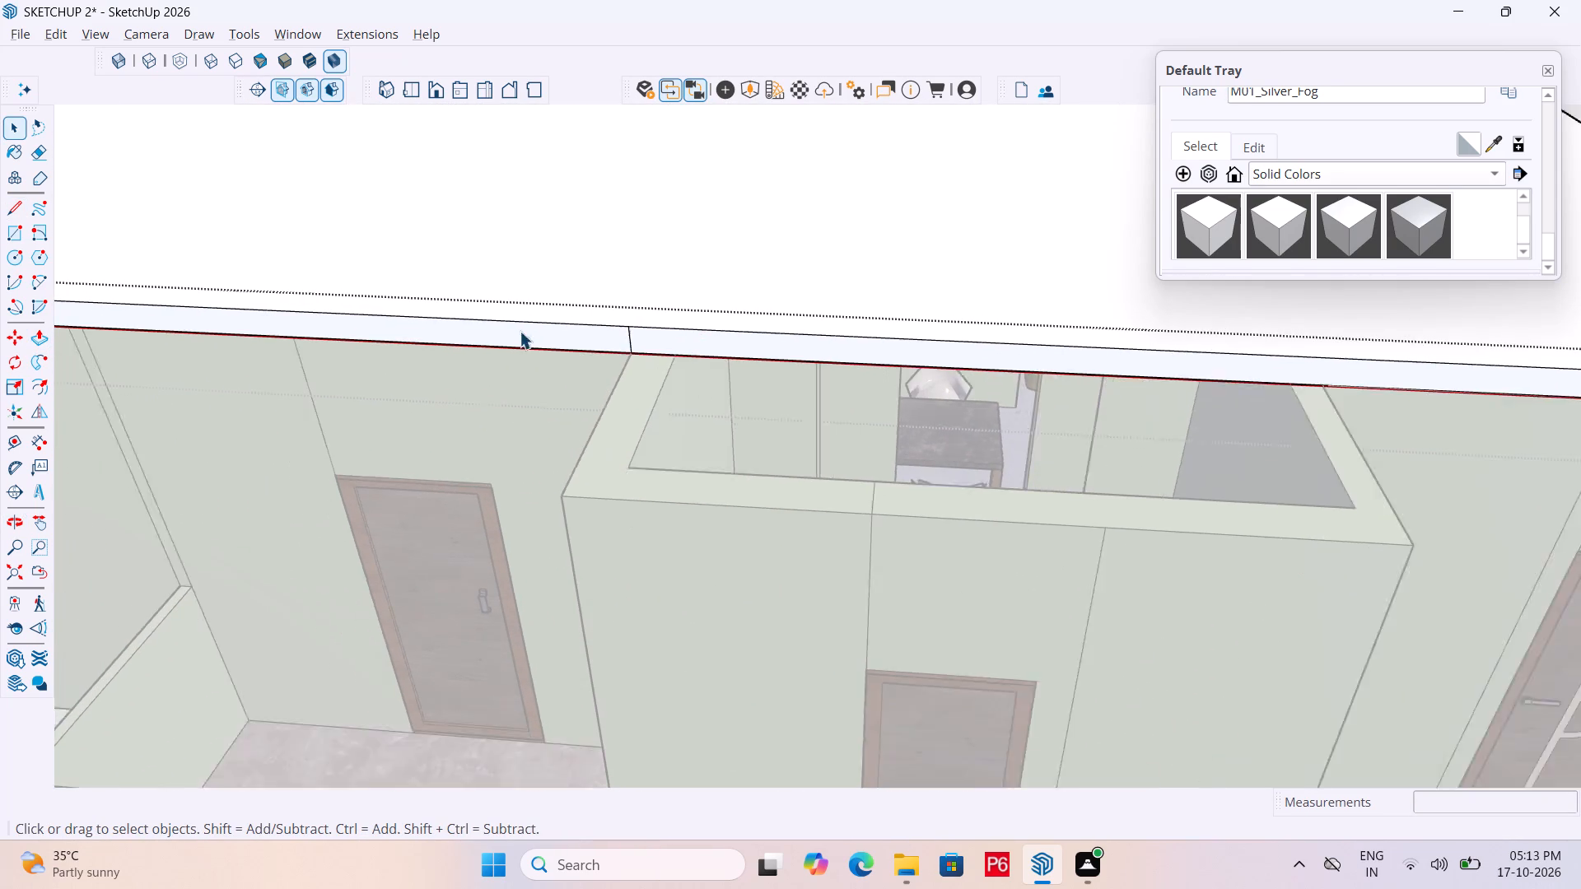
pyautogui.scroll(-4, 520, 331)
pyautogui.press('l')
pyautogui.scroll(4, 1168, 392)
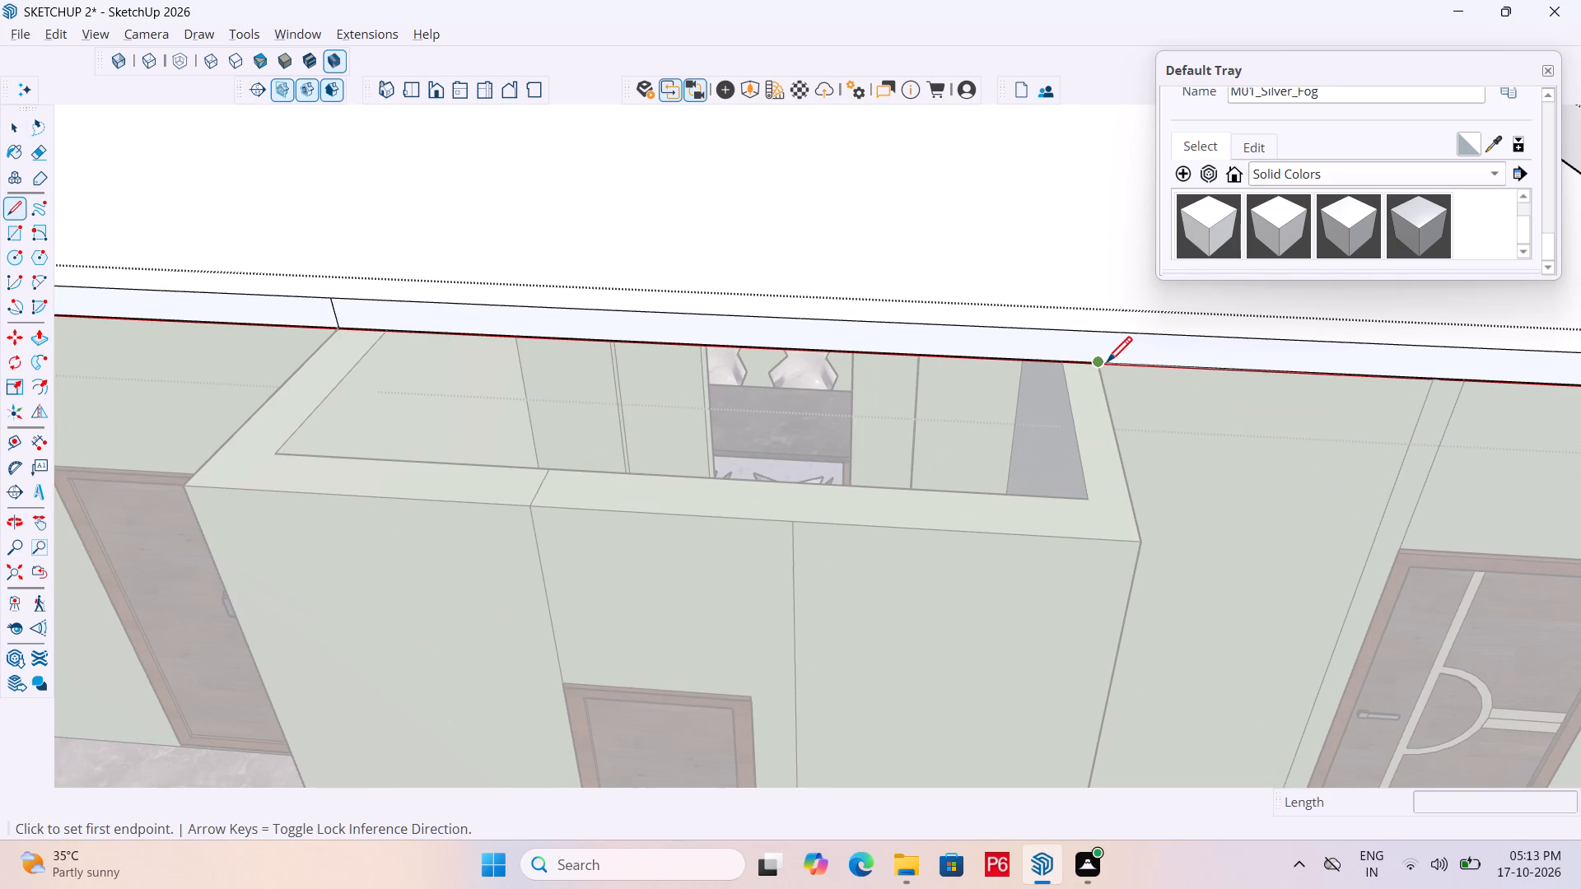
pyautogui.click(1104, 359)
pyautogui.click(1103, 331)
pyautogui.press('space')
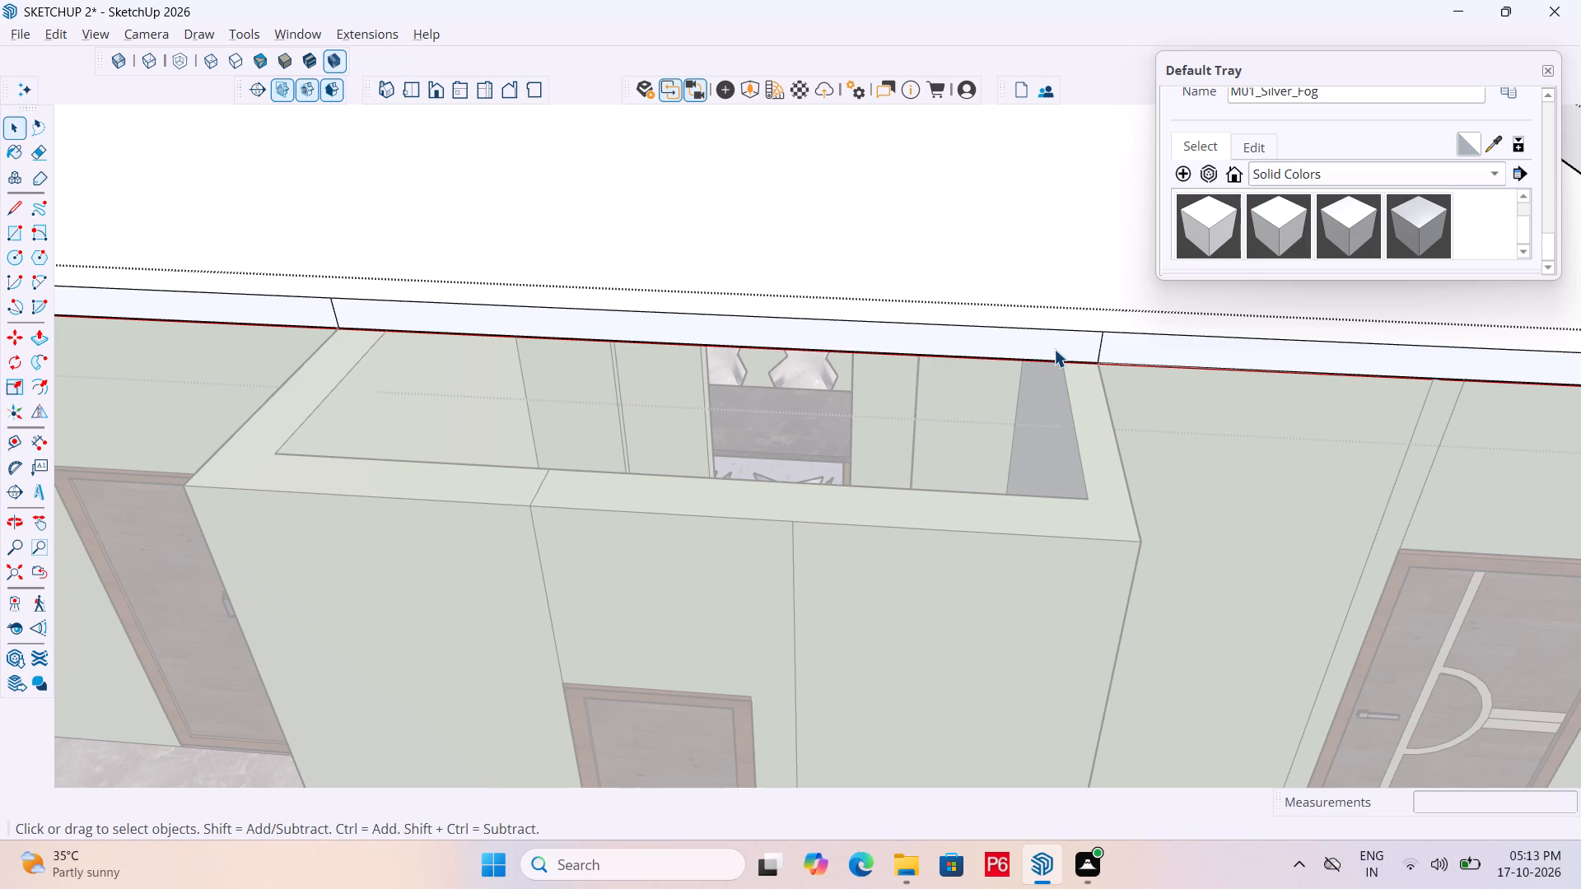
# Pull the divided slab edge section outward 4' 11/16" to cover the projecting wall block.
pyautogui.press('l')
pyautogui.press('p')
pyautogui.click(1048, 351)
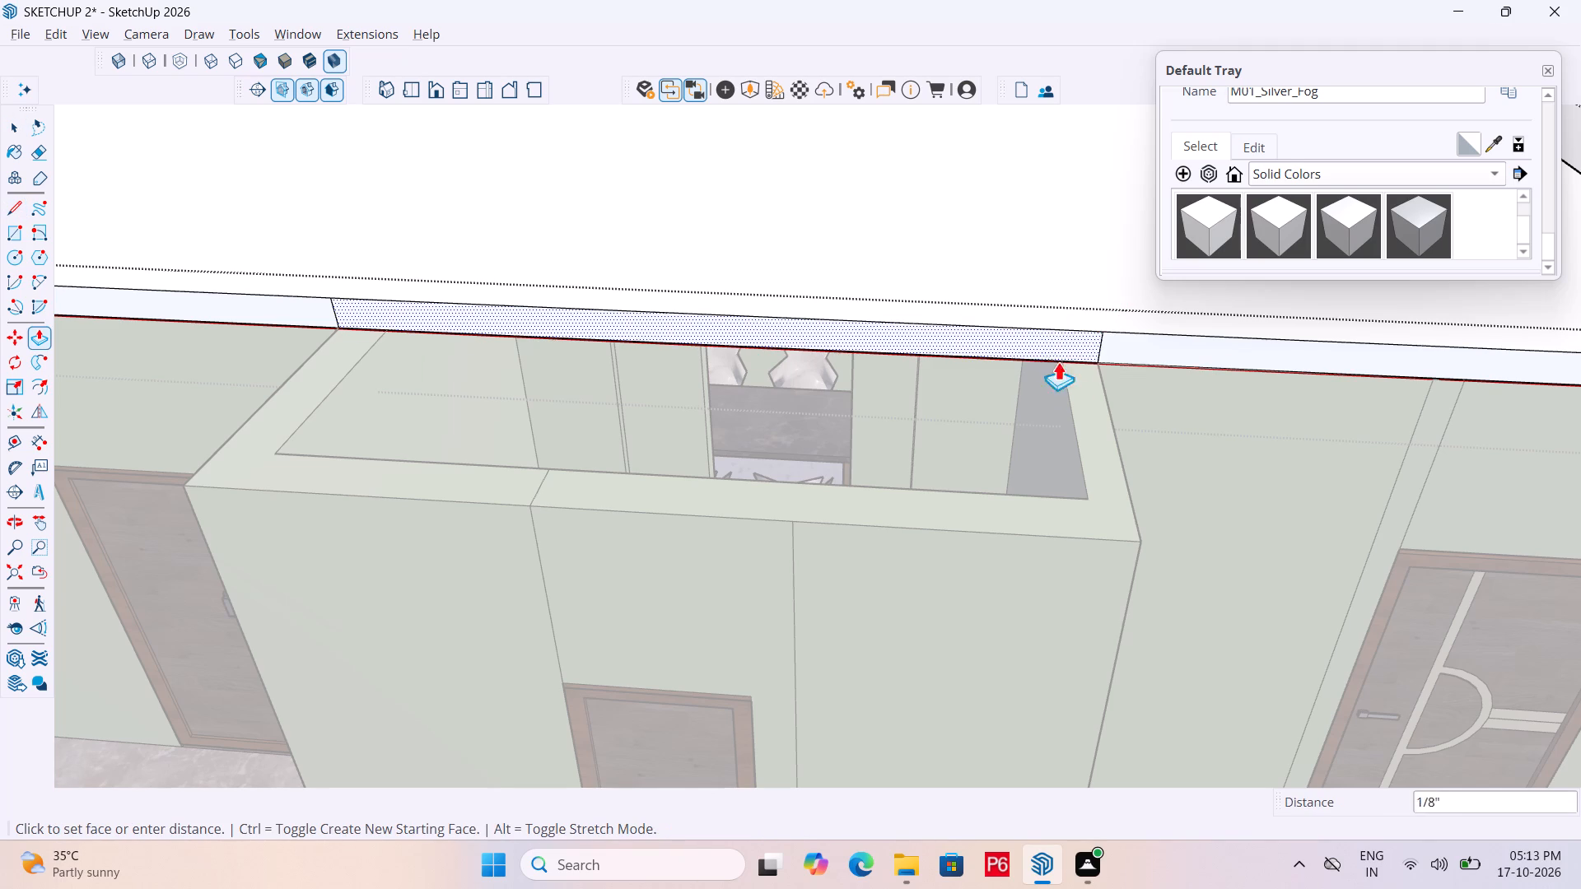
pyautogui.click(1057, 549)
pyautogui.scroll(-11, 964, 335)
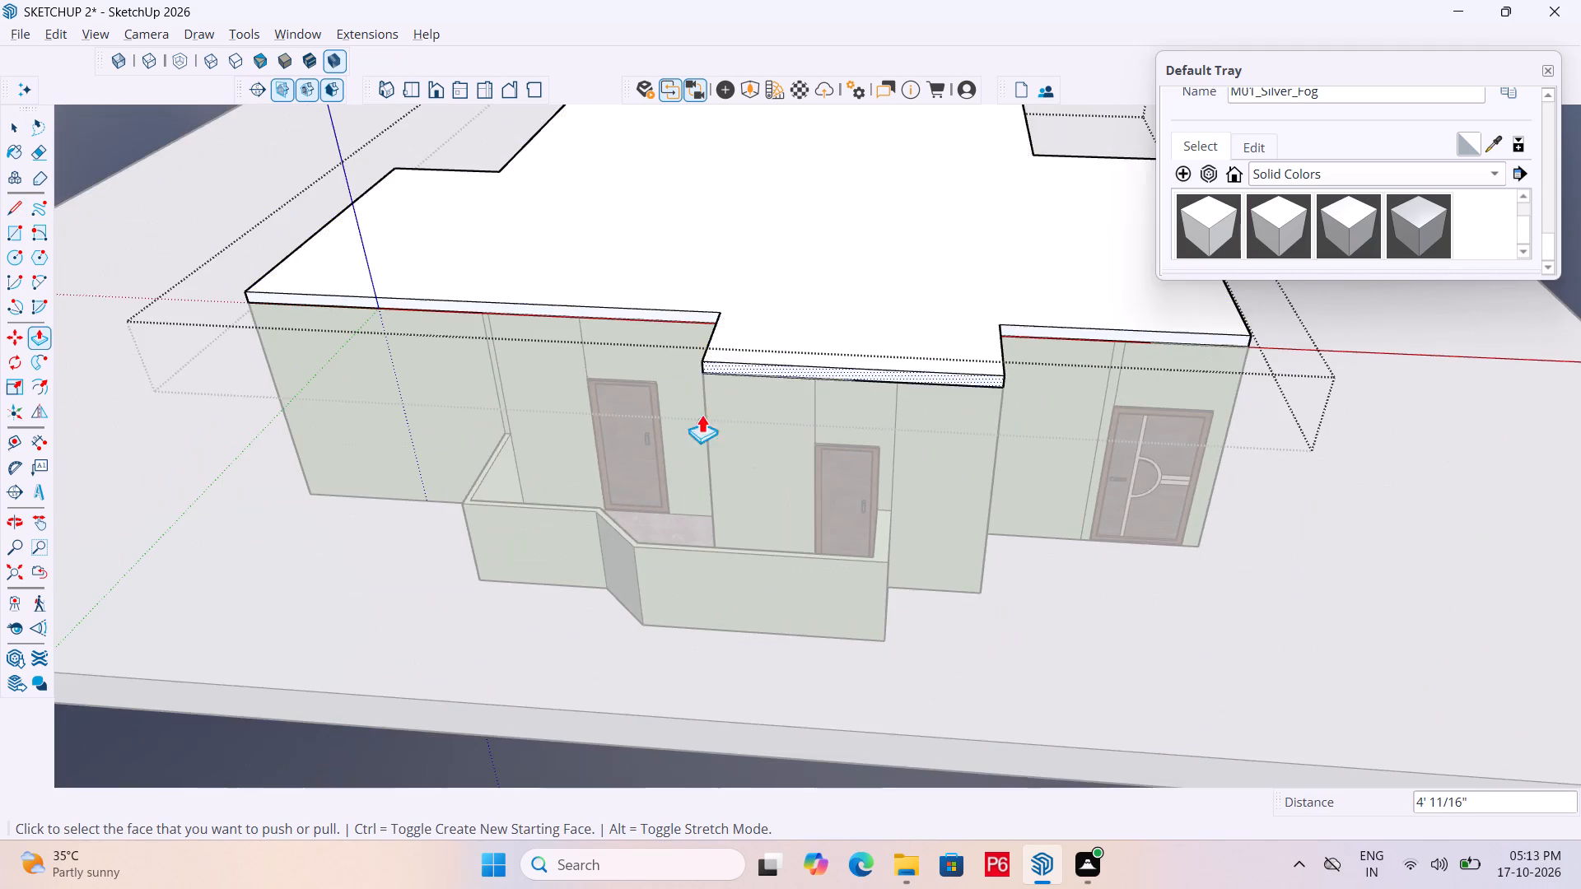
# Extend the slab projection's side face about 10' 11/16" along the wall to cover the balcony with the angled parapet.
pyautogui.moveTo(677, 426); pyautogui.dragTo(1110, 428, button='middle')
pyautogui.scroll(4, 1098, 398)
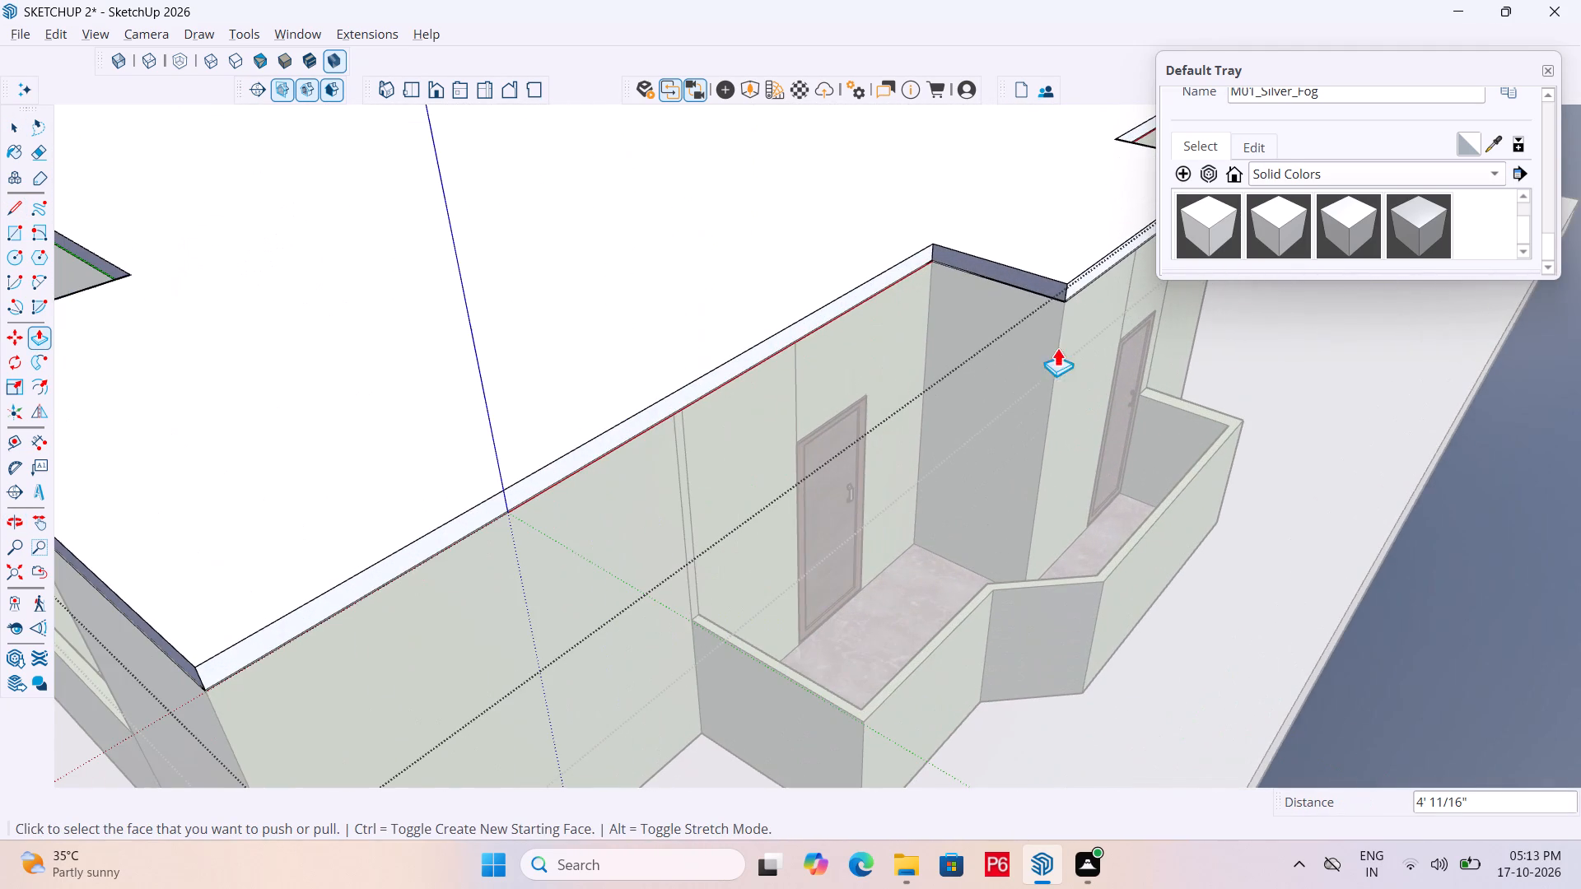
pyautogui.click(1036, 286)
pyautogui.moveTo(787, 705); pyautogui.dragTo(790, 696)
# Save the model.
pyautogui.scroll(-4, 611, 489)
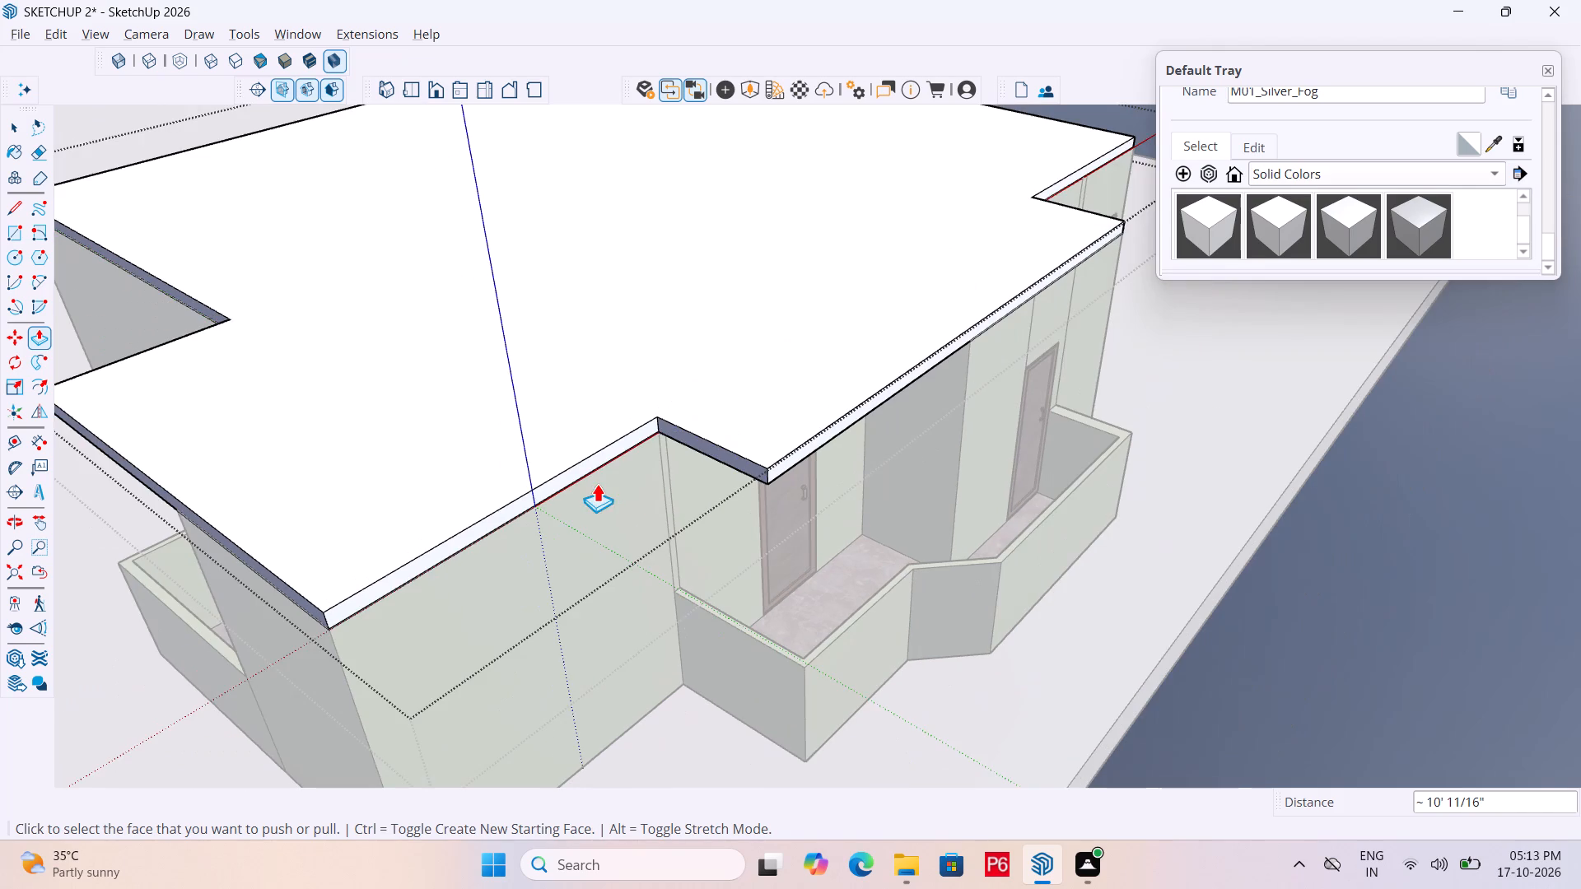
pyautogui.moveTo(1033, 522); pyautogui.dragTo(825, 454, button='middle')
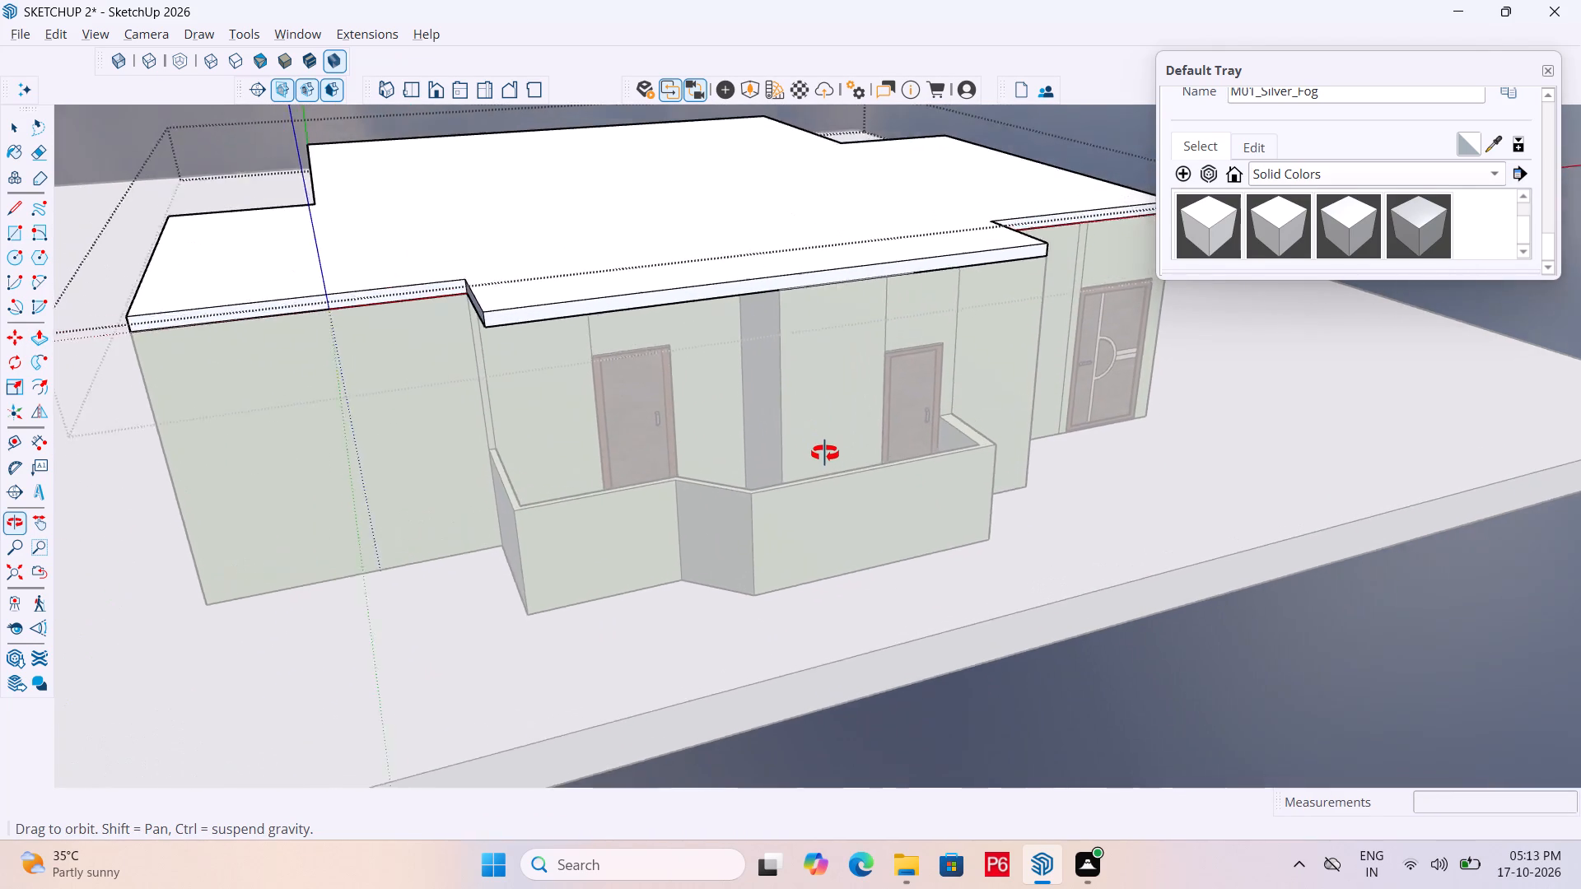
pyautogui.moveTo(825, 454); pyautogui.dragTo(897, 511, button='middle')
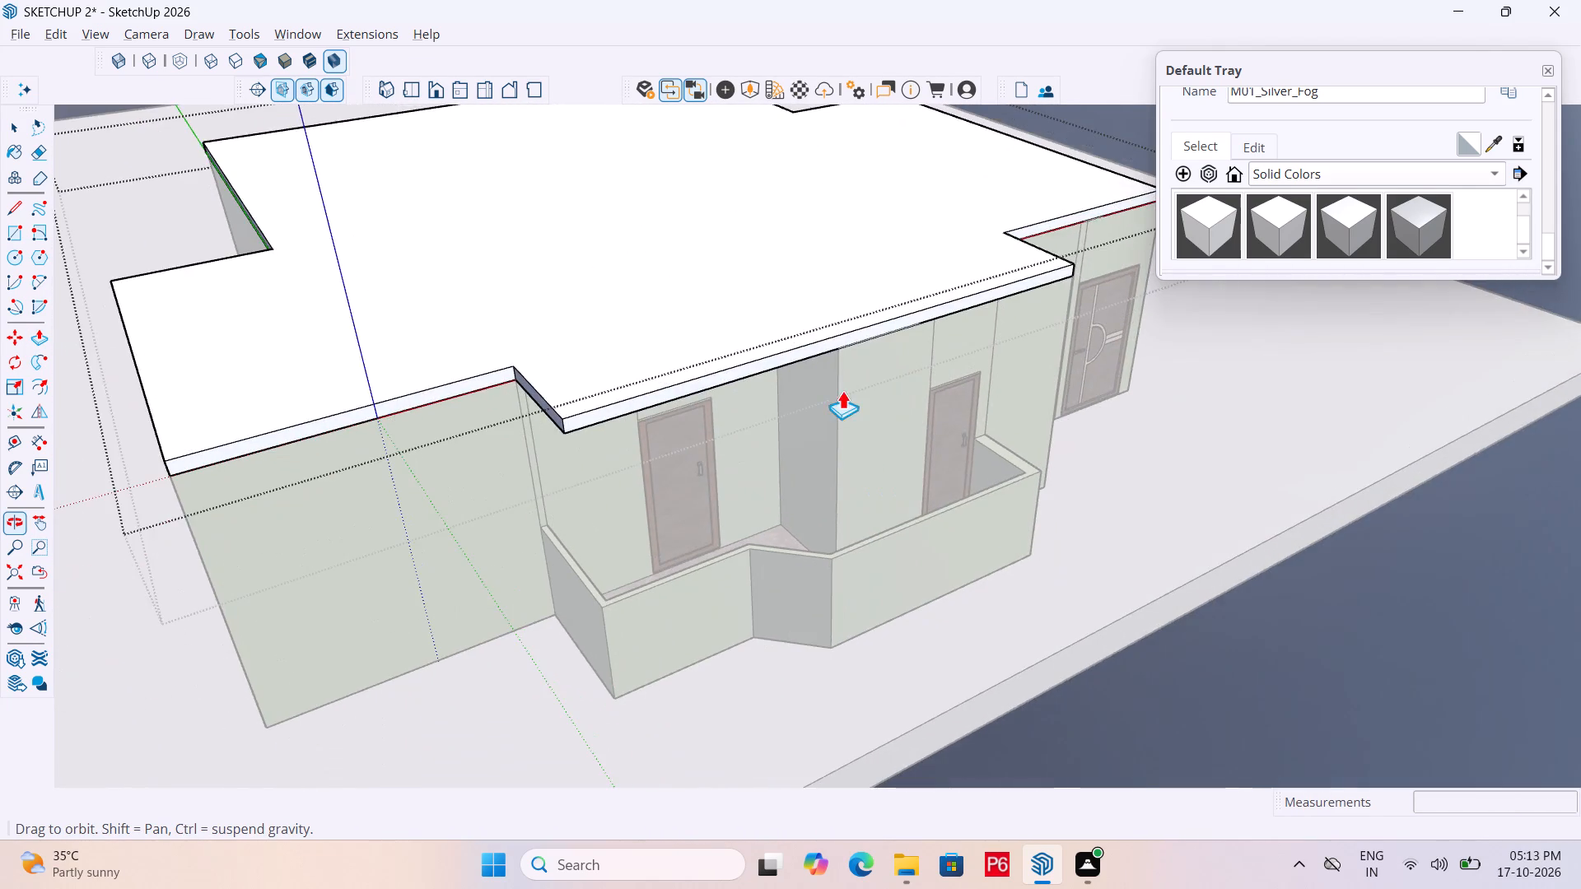
pyautogui.scroll(4, 814, 342)
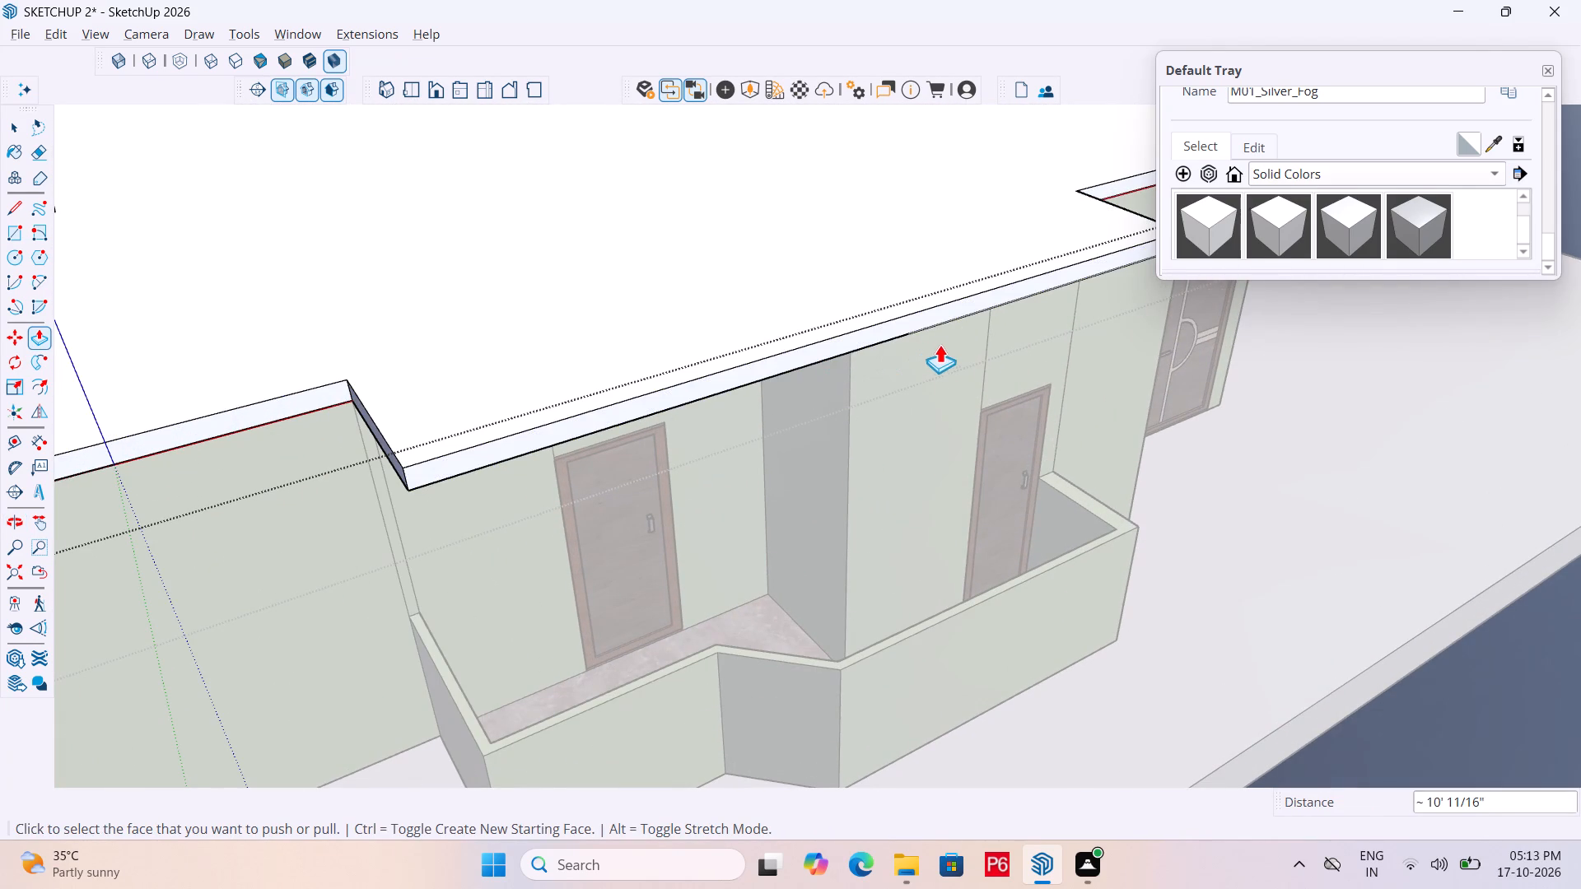
pyautogui.hotkey('ctrl', 's')
pyautogui.hotkey('ctrl', 's')
# Inspect the trimmed roof slab from all sides of the house and leave its group editing.
pyautogui.keyDown('ctrl'); pyautogui.scroll(-1, 979, 352); pyautogui.keyUp('ctrl')
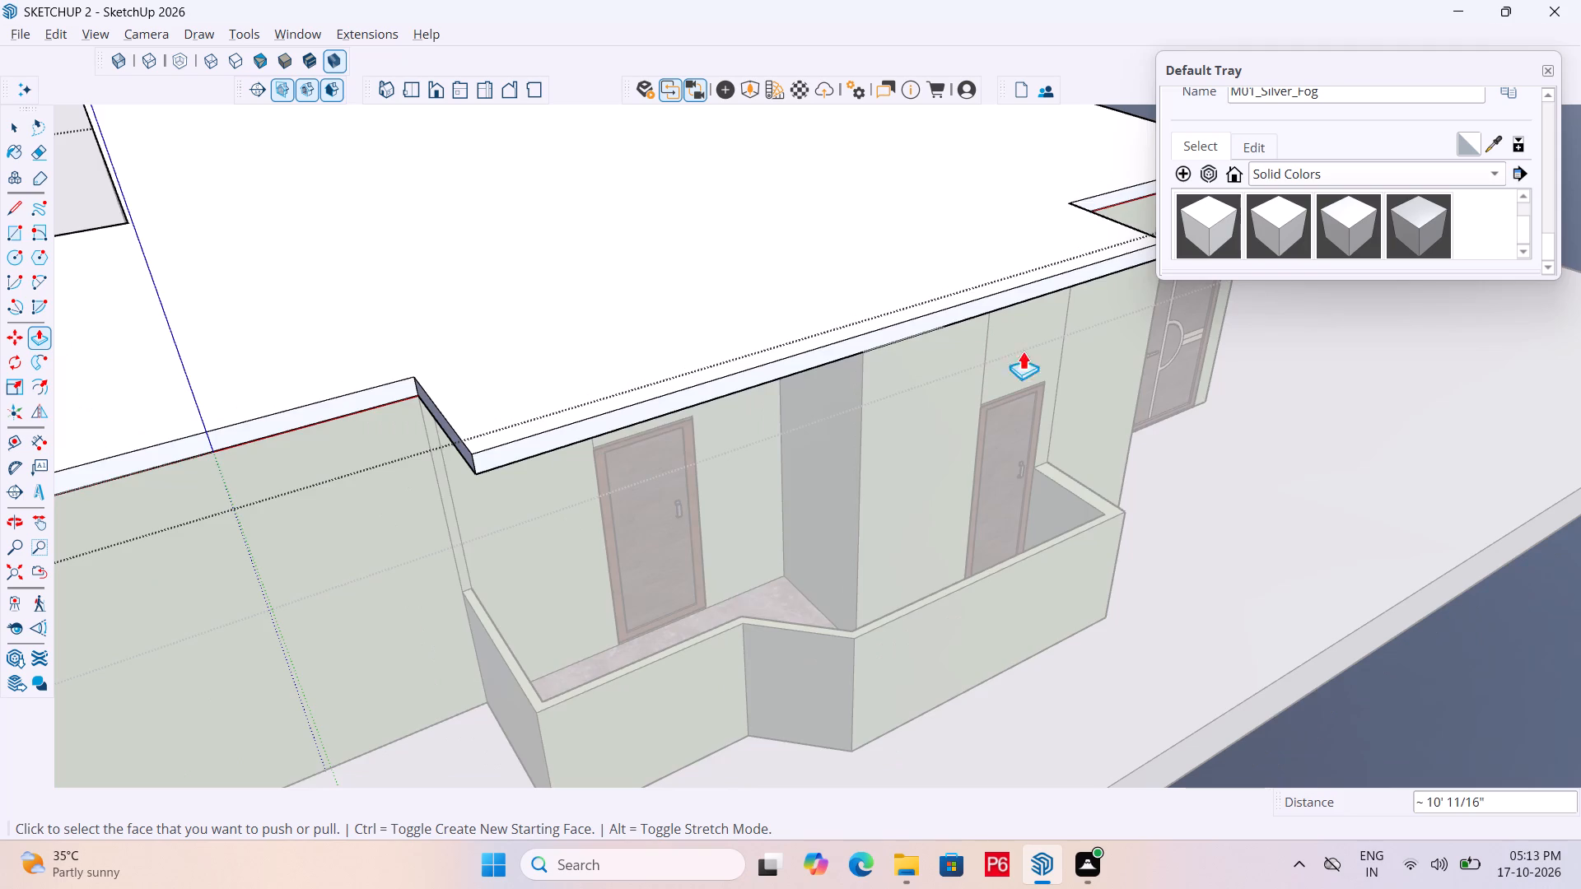
pyautogui.scroll(-5, 1040, 351)
pyautogui.scroll(-3, 956, 364)
pyautogui.moveTo(920, 379); pyautogui.dragTo(1409, 387, button='middle')
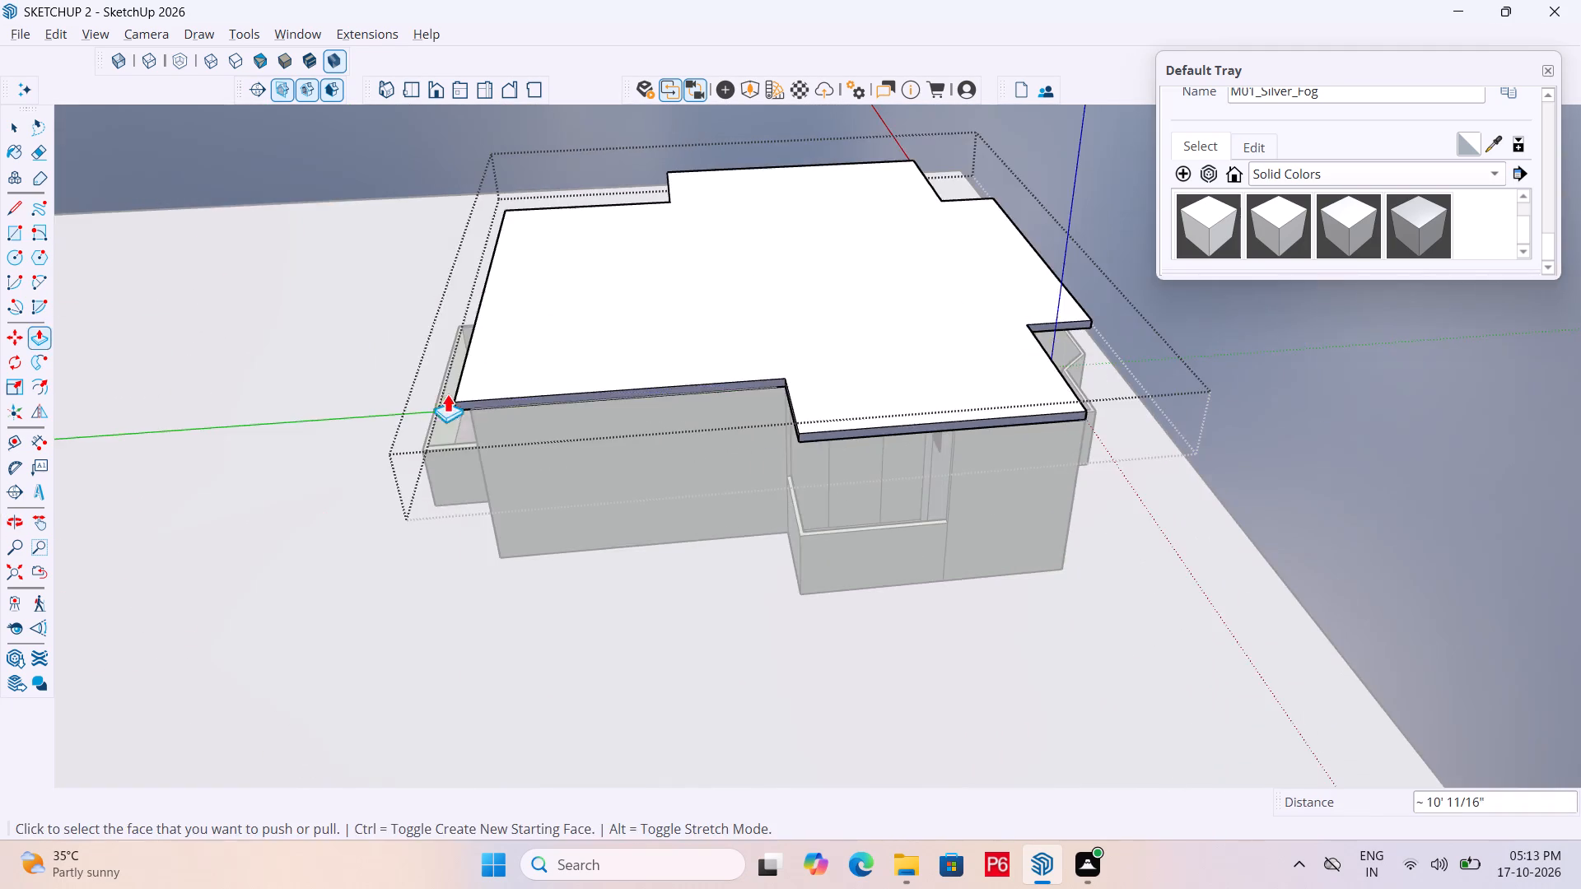
pyautogui.moveTo(450, 396); pyautogui.dragTo(0, 402, button='middle')
pyautogui.moveTo(880, 391); pyautogui.dragTo(252, 342, button='middle')
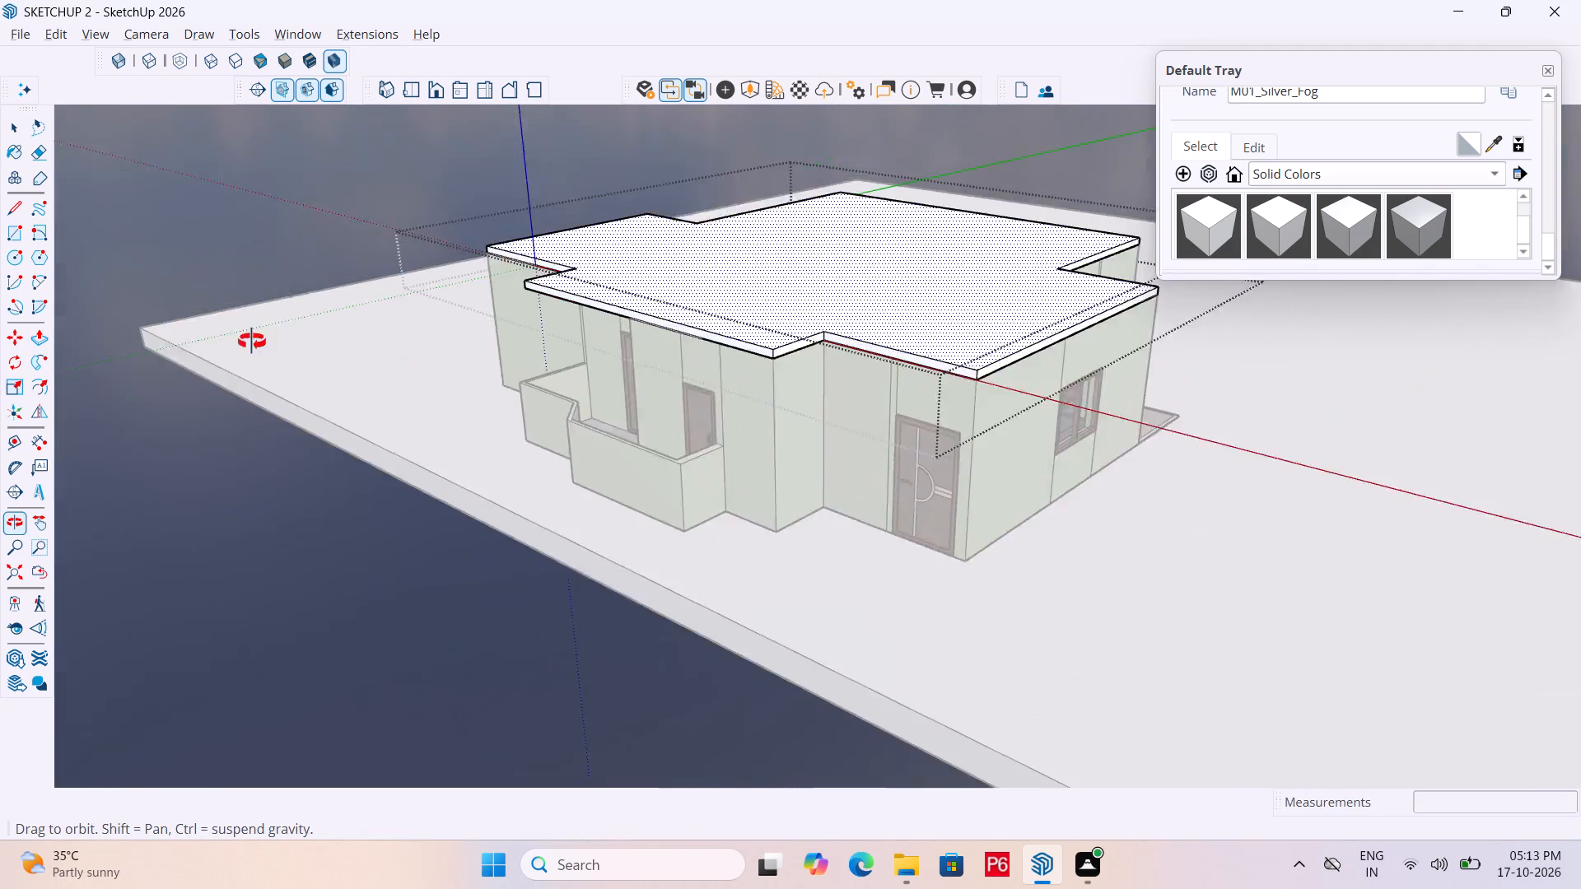
pyautogui.moveTo(252, 342); pyautogui.dragTo(644, 374, button='middle')
pyautogui.press('space')
pyautogui.click(1349, 663)
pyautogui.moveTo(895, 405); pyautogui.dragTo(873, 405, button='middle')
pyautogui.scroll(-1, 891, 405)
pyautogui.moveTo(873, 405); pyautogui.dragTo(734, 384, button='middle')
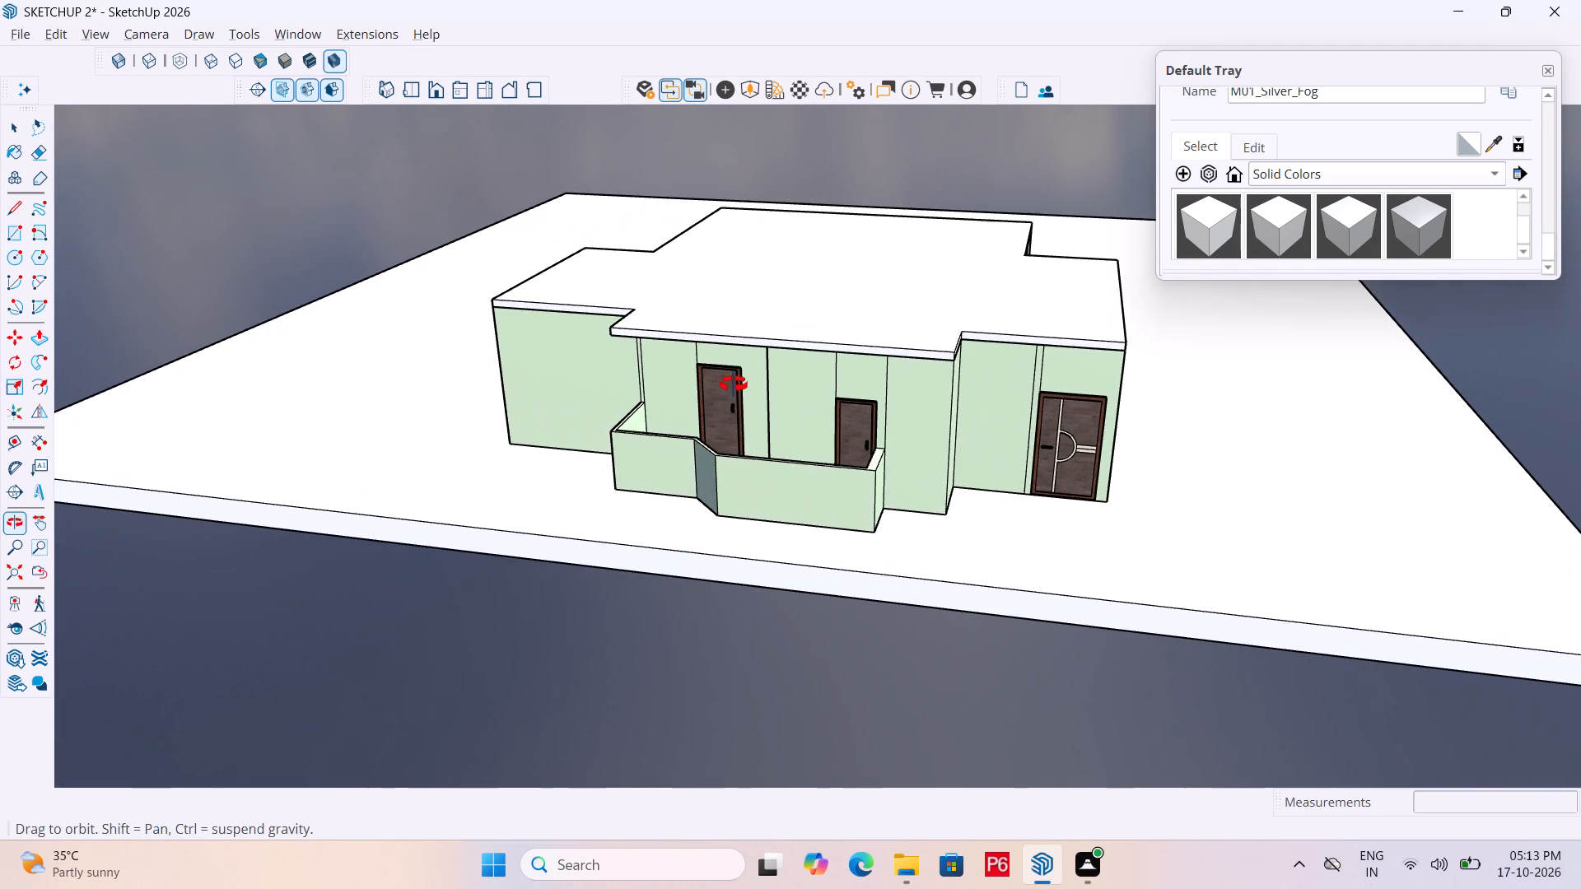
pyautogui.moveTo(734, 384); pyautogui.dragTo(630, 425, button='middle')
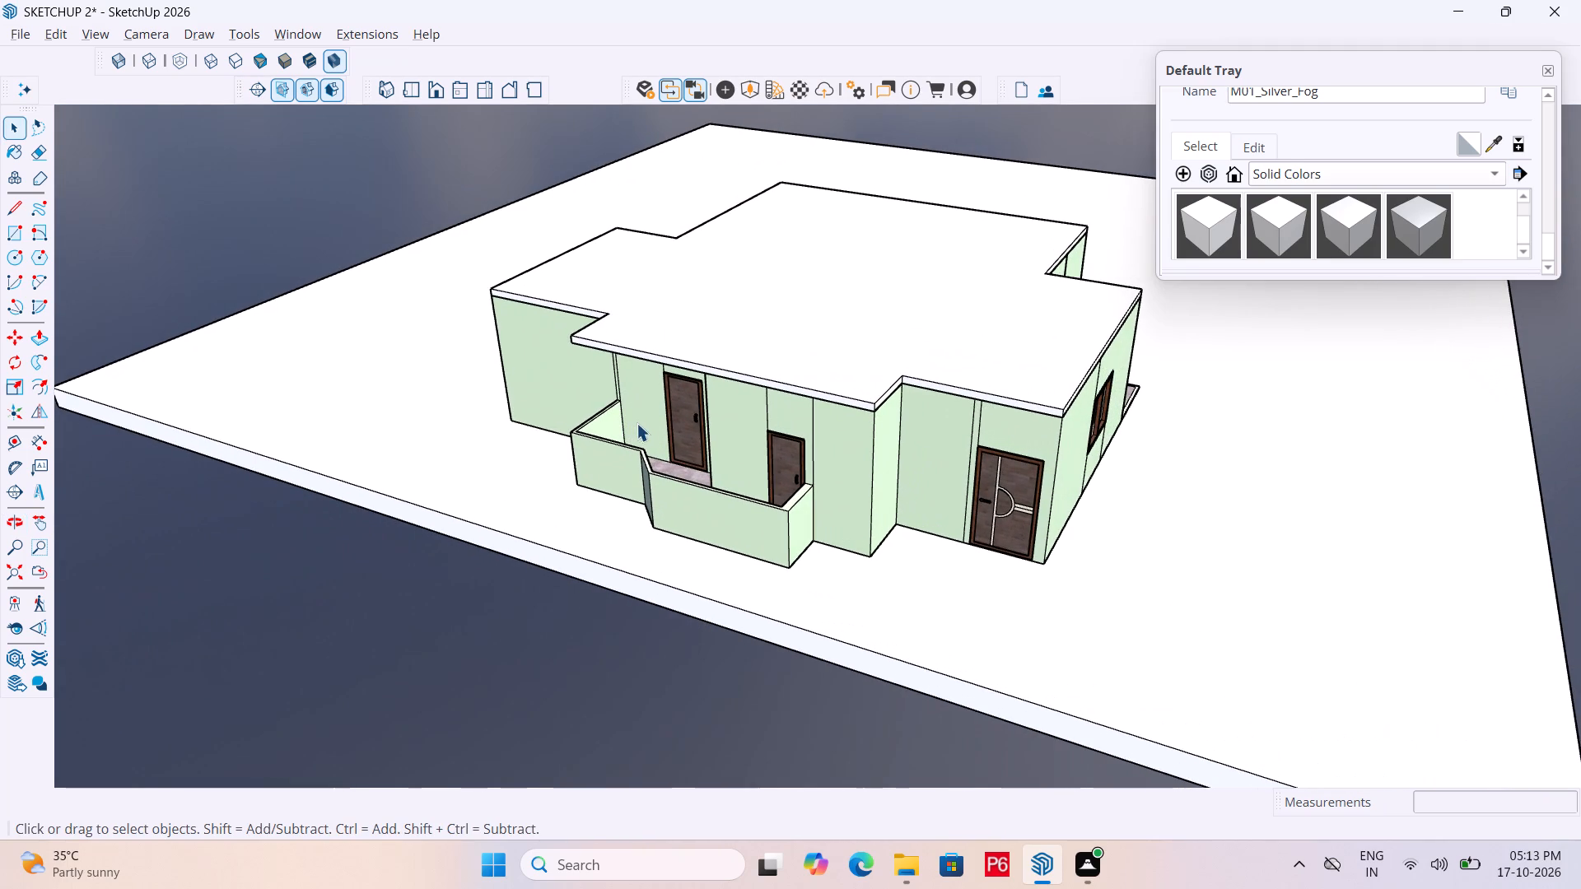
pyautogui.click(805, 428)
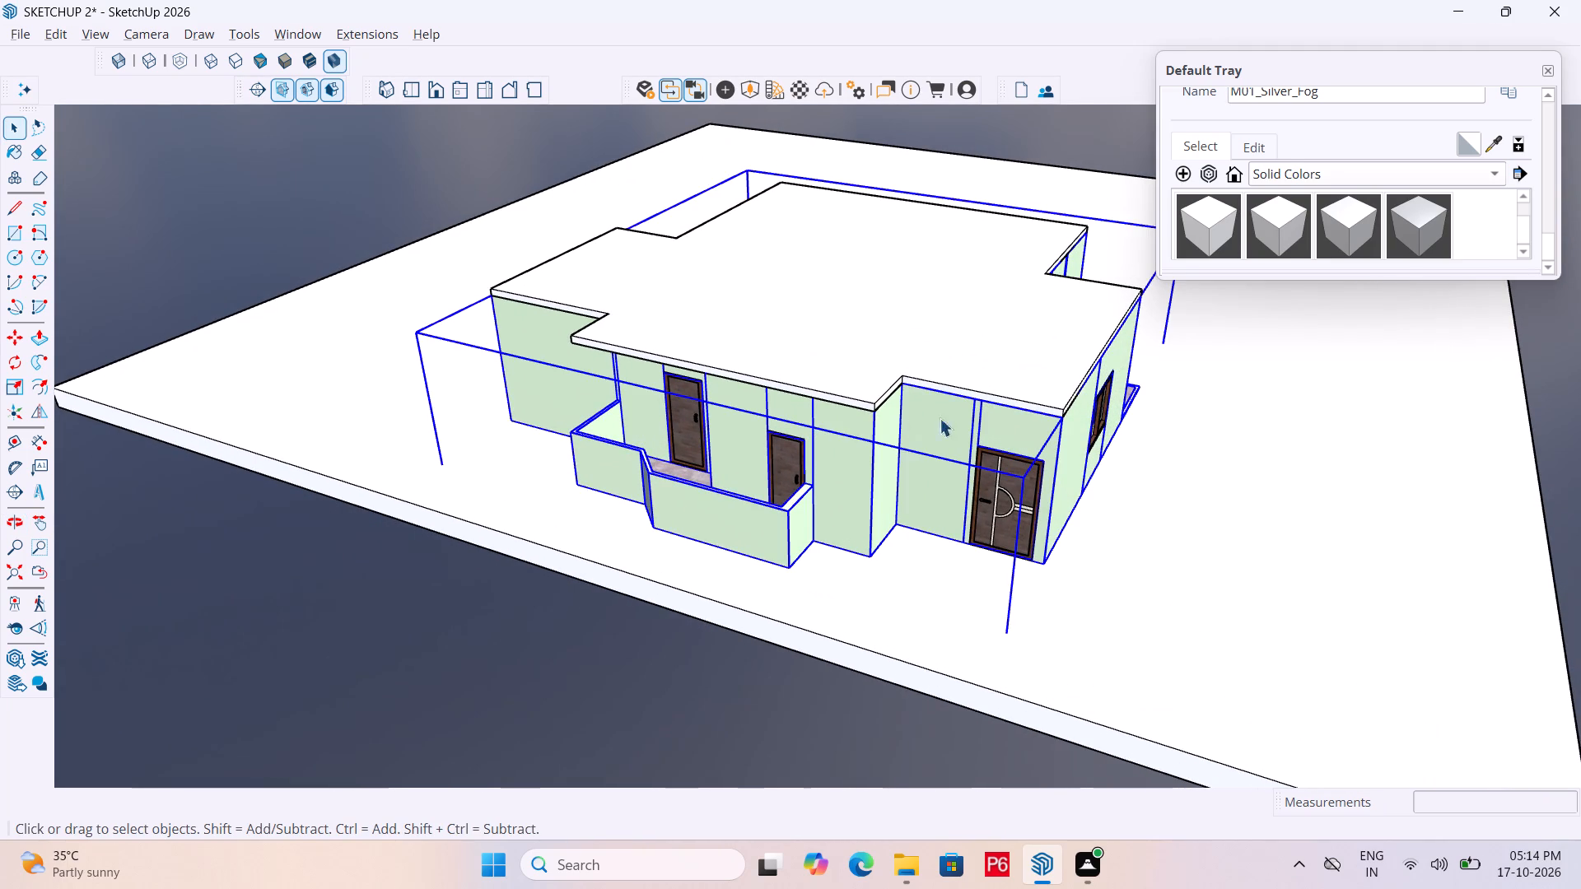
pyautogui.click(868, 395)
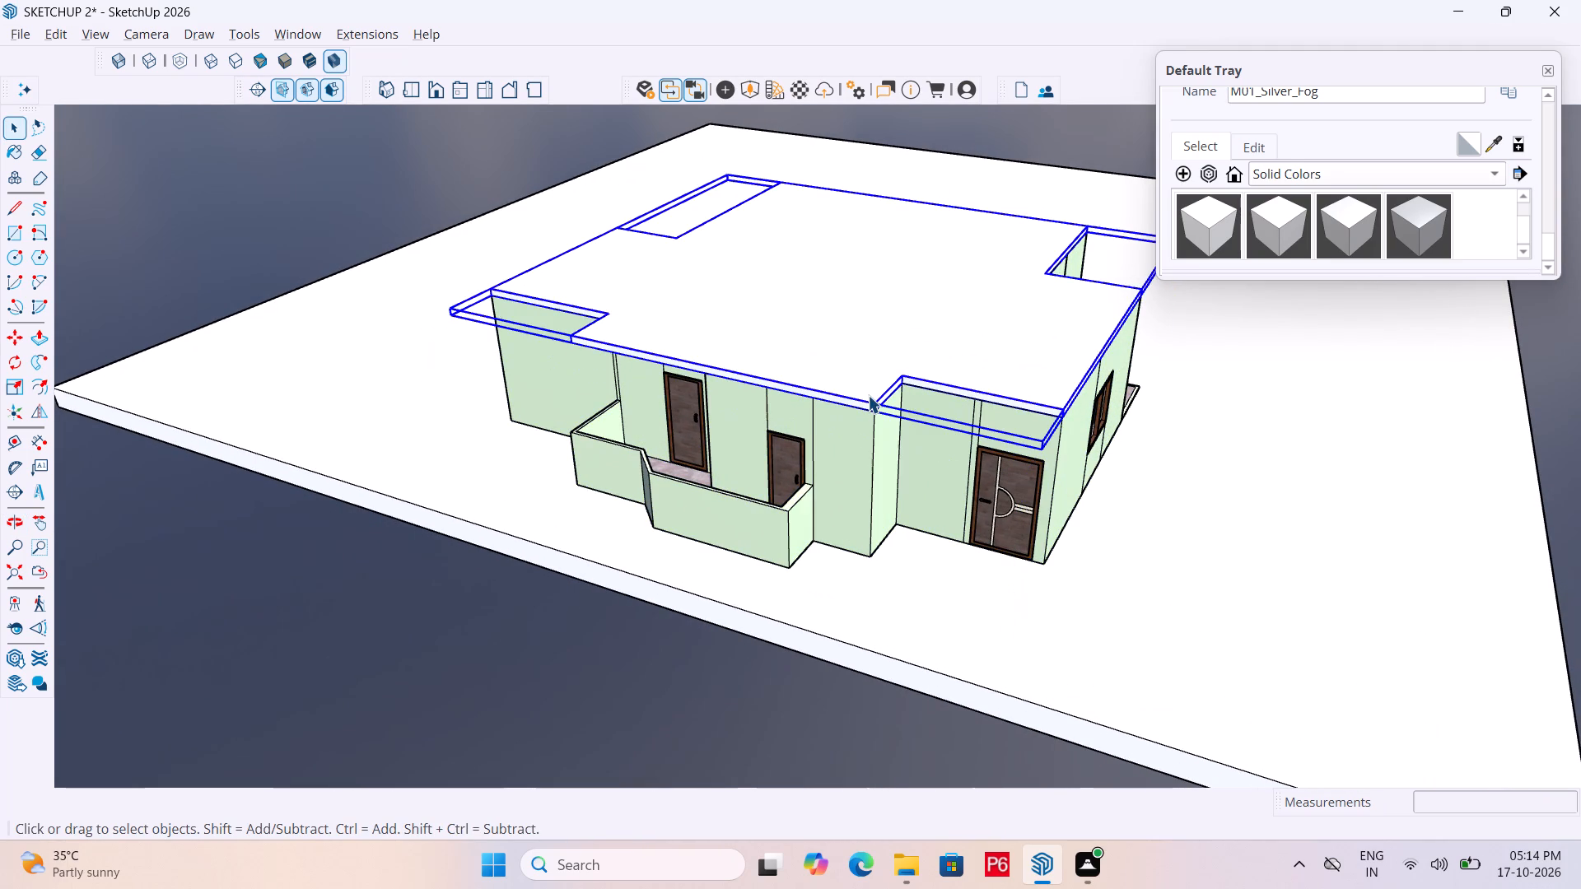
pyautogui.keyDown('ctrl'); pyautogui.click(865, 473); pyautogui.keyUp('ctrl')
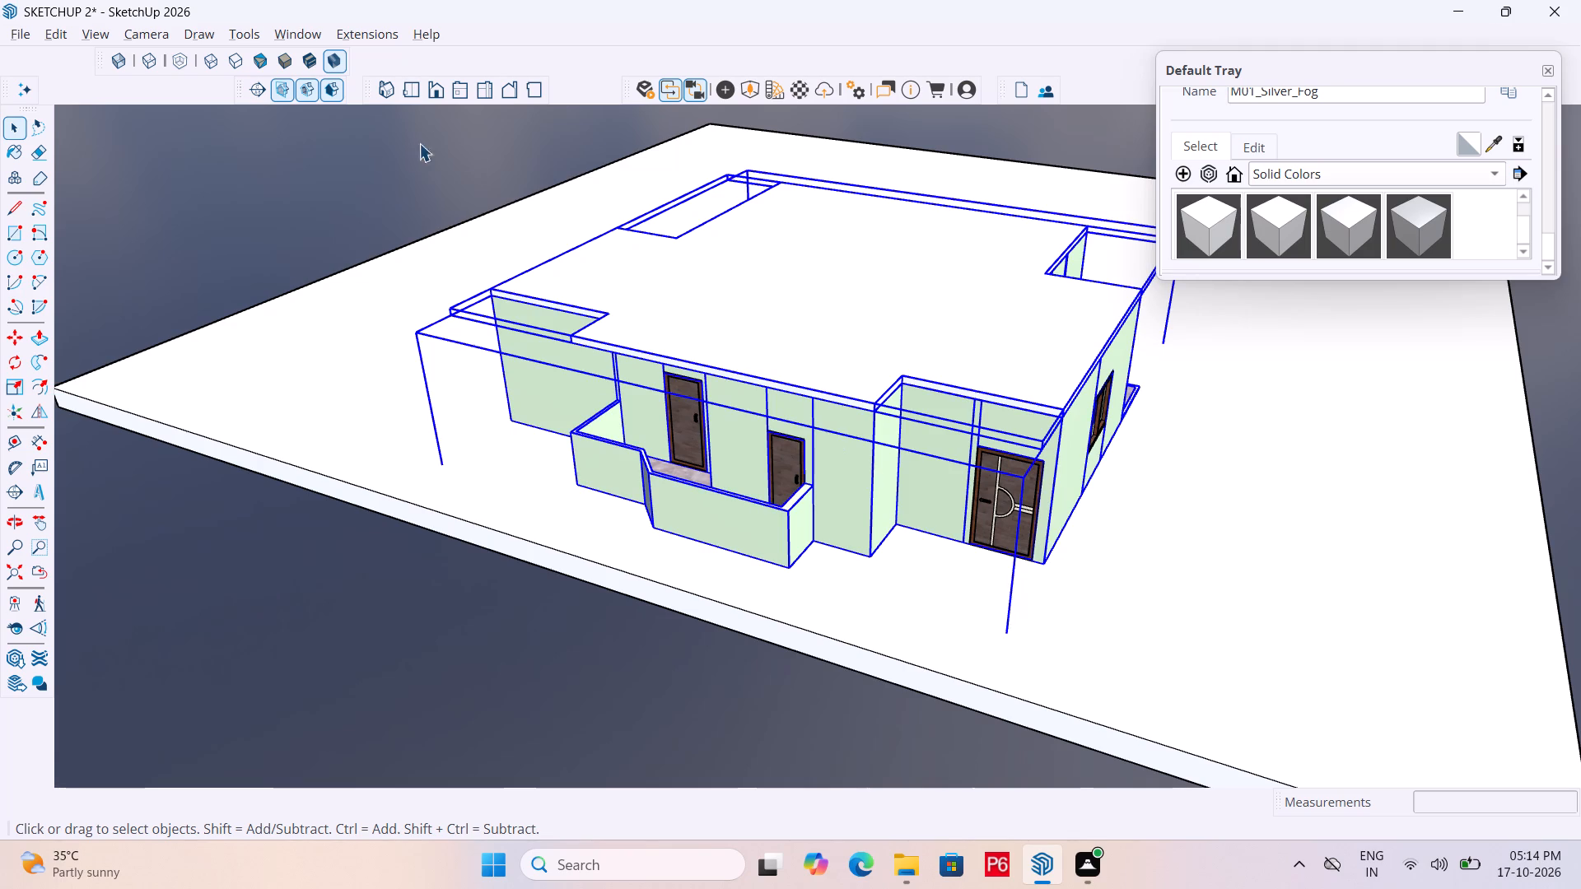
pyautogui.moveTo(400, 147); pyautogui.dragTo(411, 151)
# Copy the house's wall group vertically 10' 7" from its base corner by the main door onto the roof slab's top.
pyautogui.click(949, 425)
pyautogui.scroll(6, 1108, 517)
pyautogui.press('m')
pyautogui.click(986, 612)
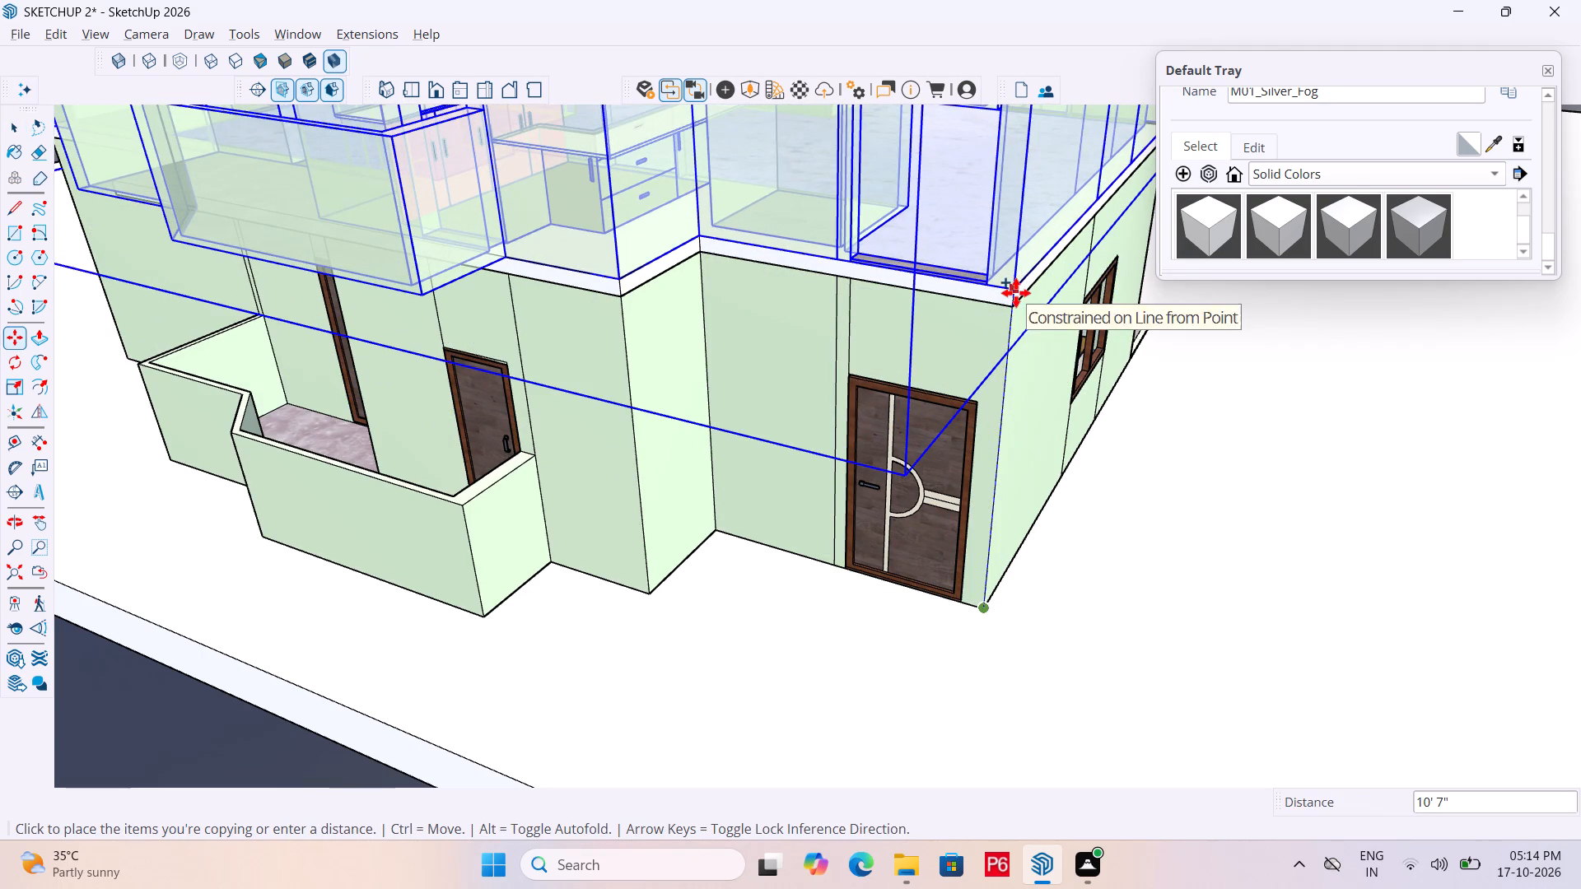
pyautogui.click(1016, 293)
pyautogui.scroll(-7, 831, 264)
pyautogui.scroll(-4, 848, 350)
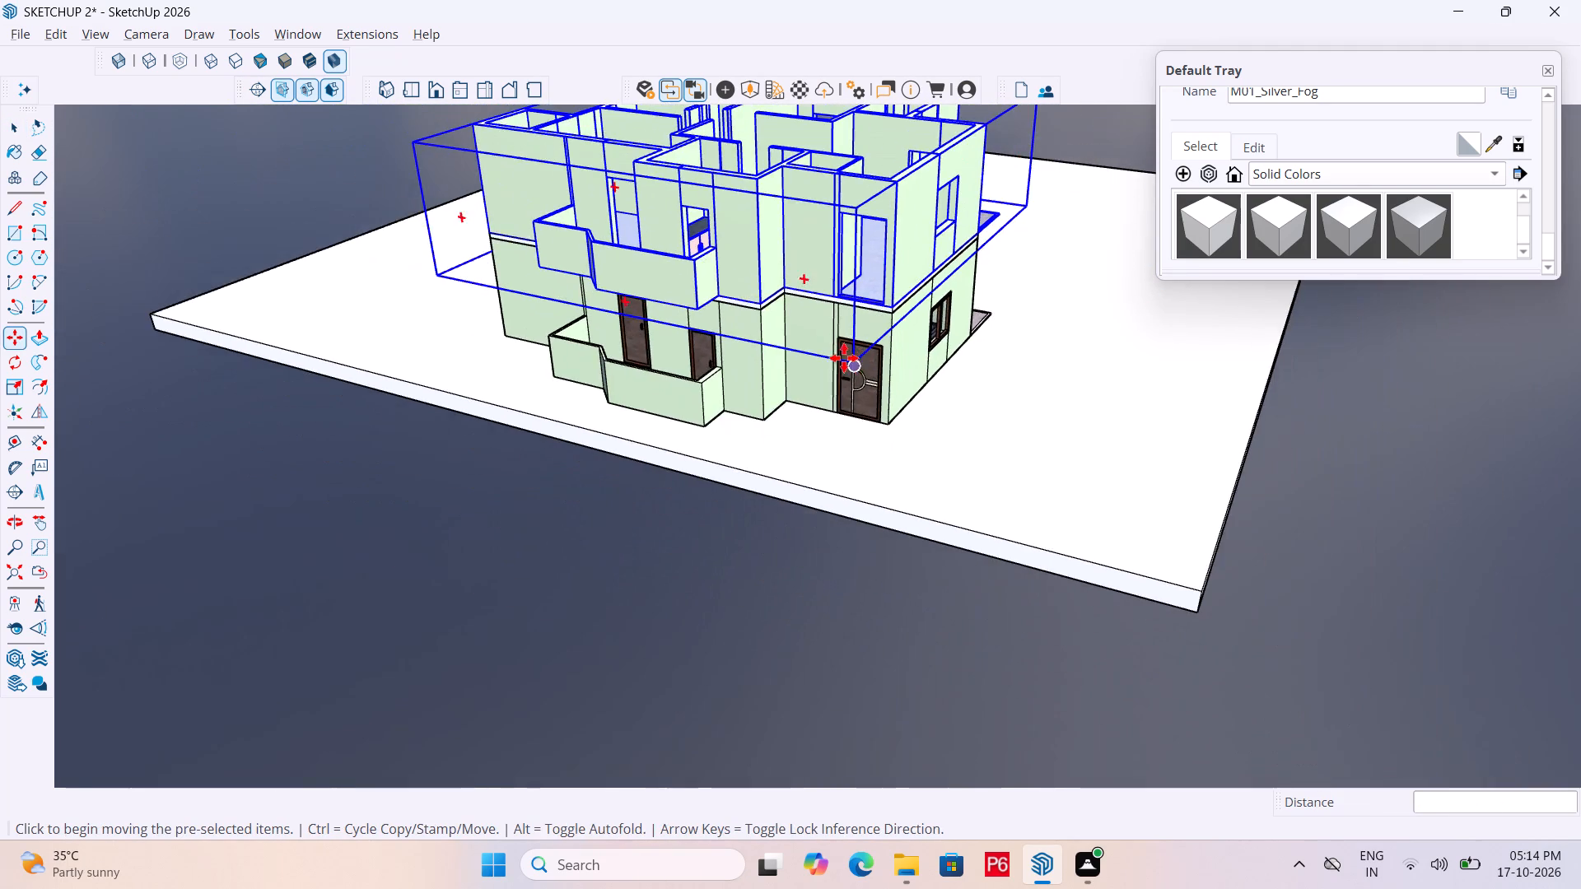
pyautogui.moveTo(843, 357); pyautogui.dragTo(882, 317, button='middle')
pyautogui.press('space')
pyautogui.click(1360, 354)
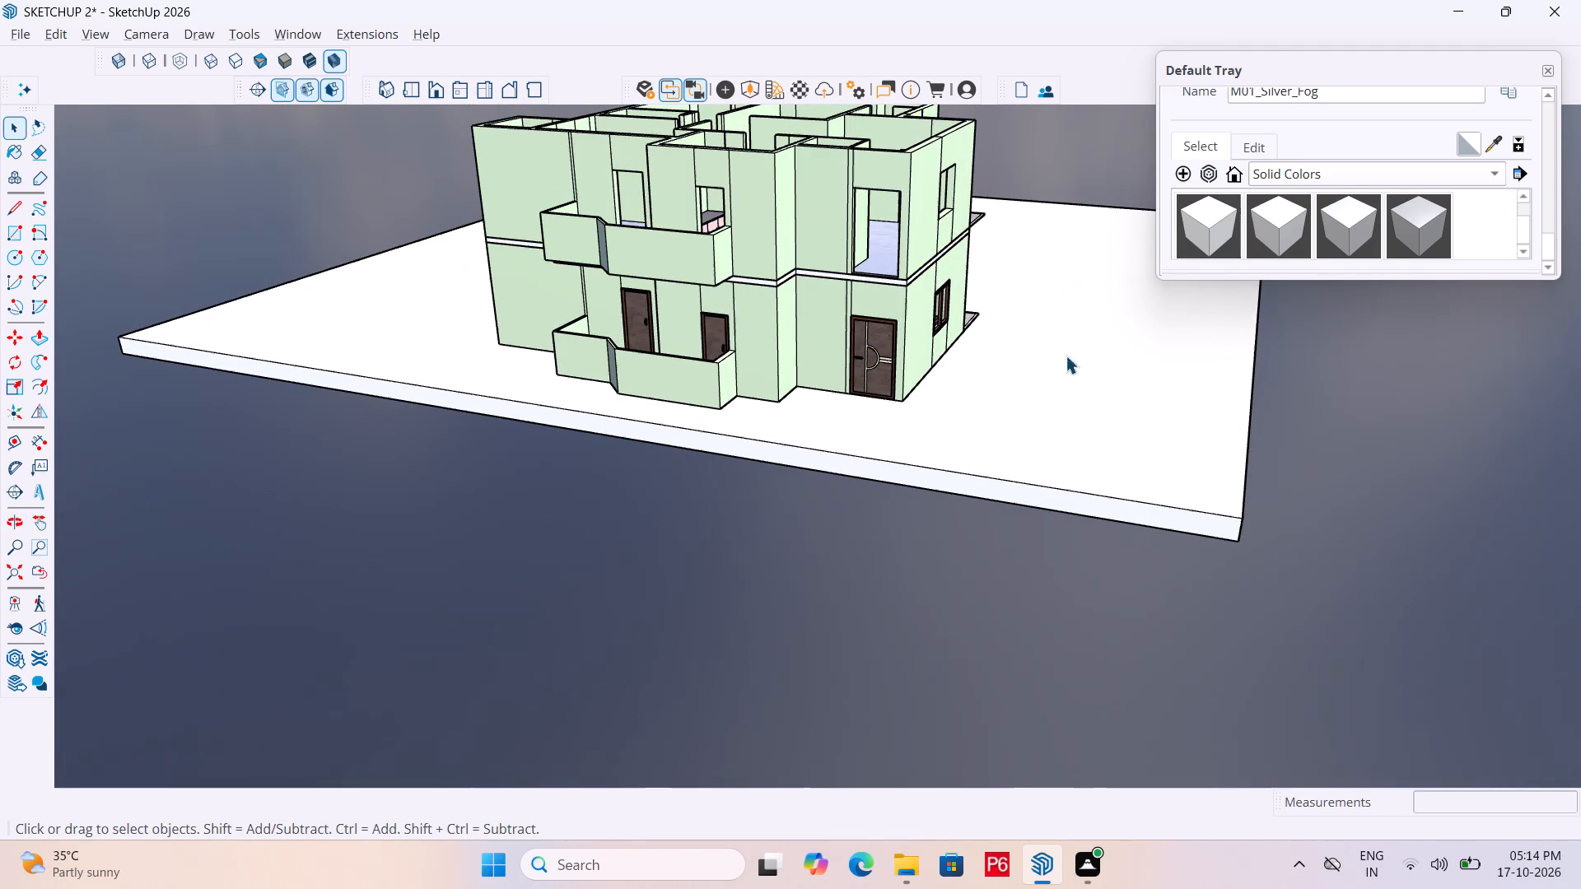
# Undo the upward copy of the house's wall group.
pyautogui.hotkey('ctrl', 'z')
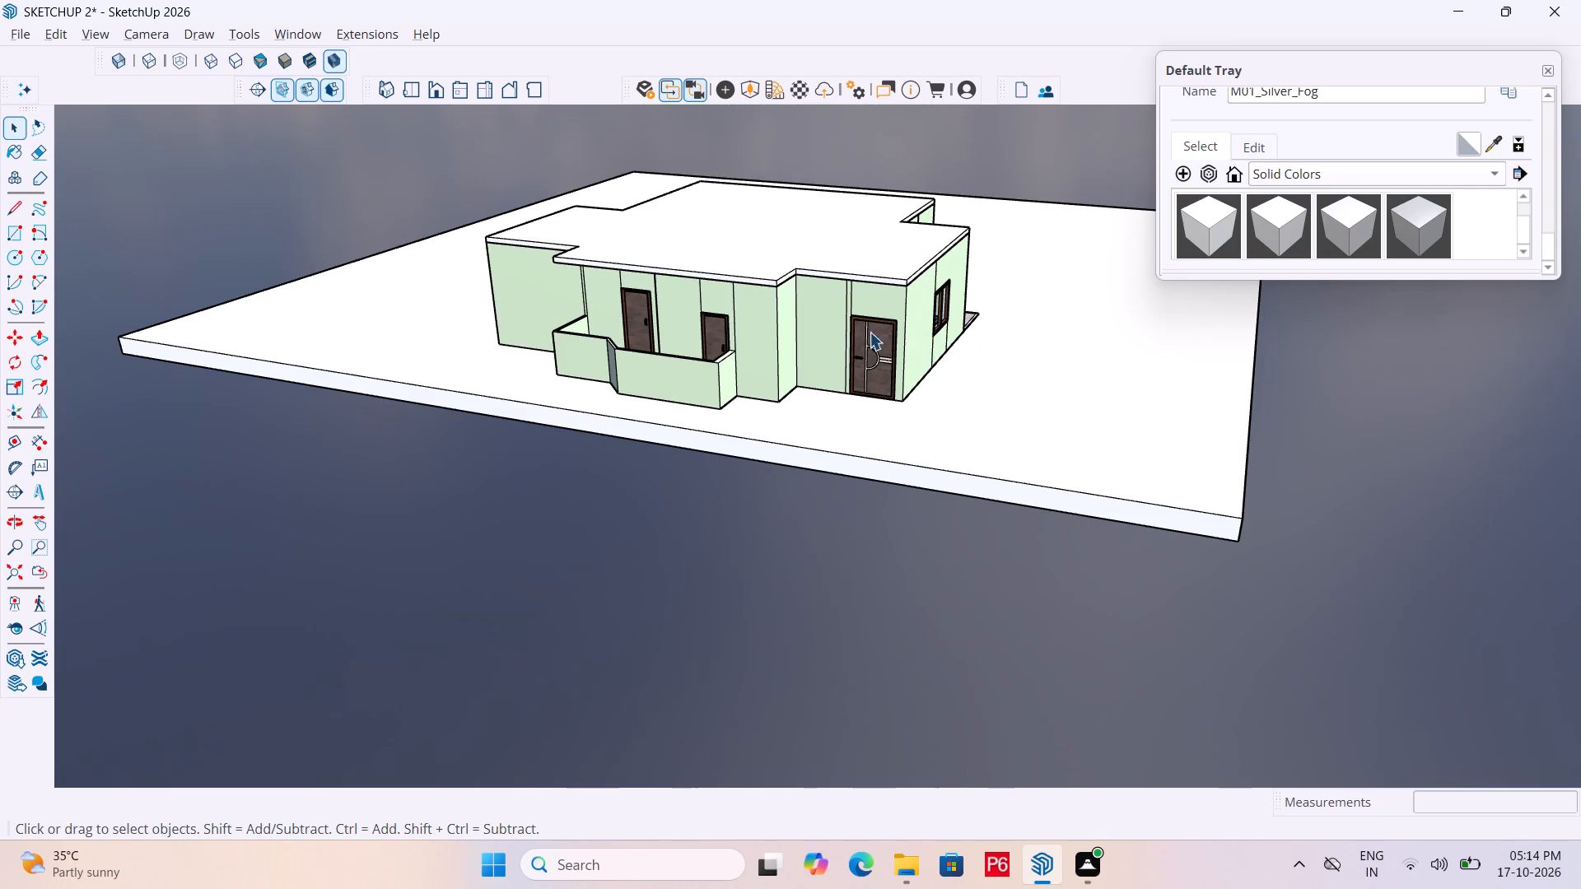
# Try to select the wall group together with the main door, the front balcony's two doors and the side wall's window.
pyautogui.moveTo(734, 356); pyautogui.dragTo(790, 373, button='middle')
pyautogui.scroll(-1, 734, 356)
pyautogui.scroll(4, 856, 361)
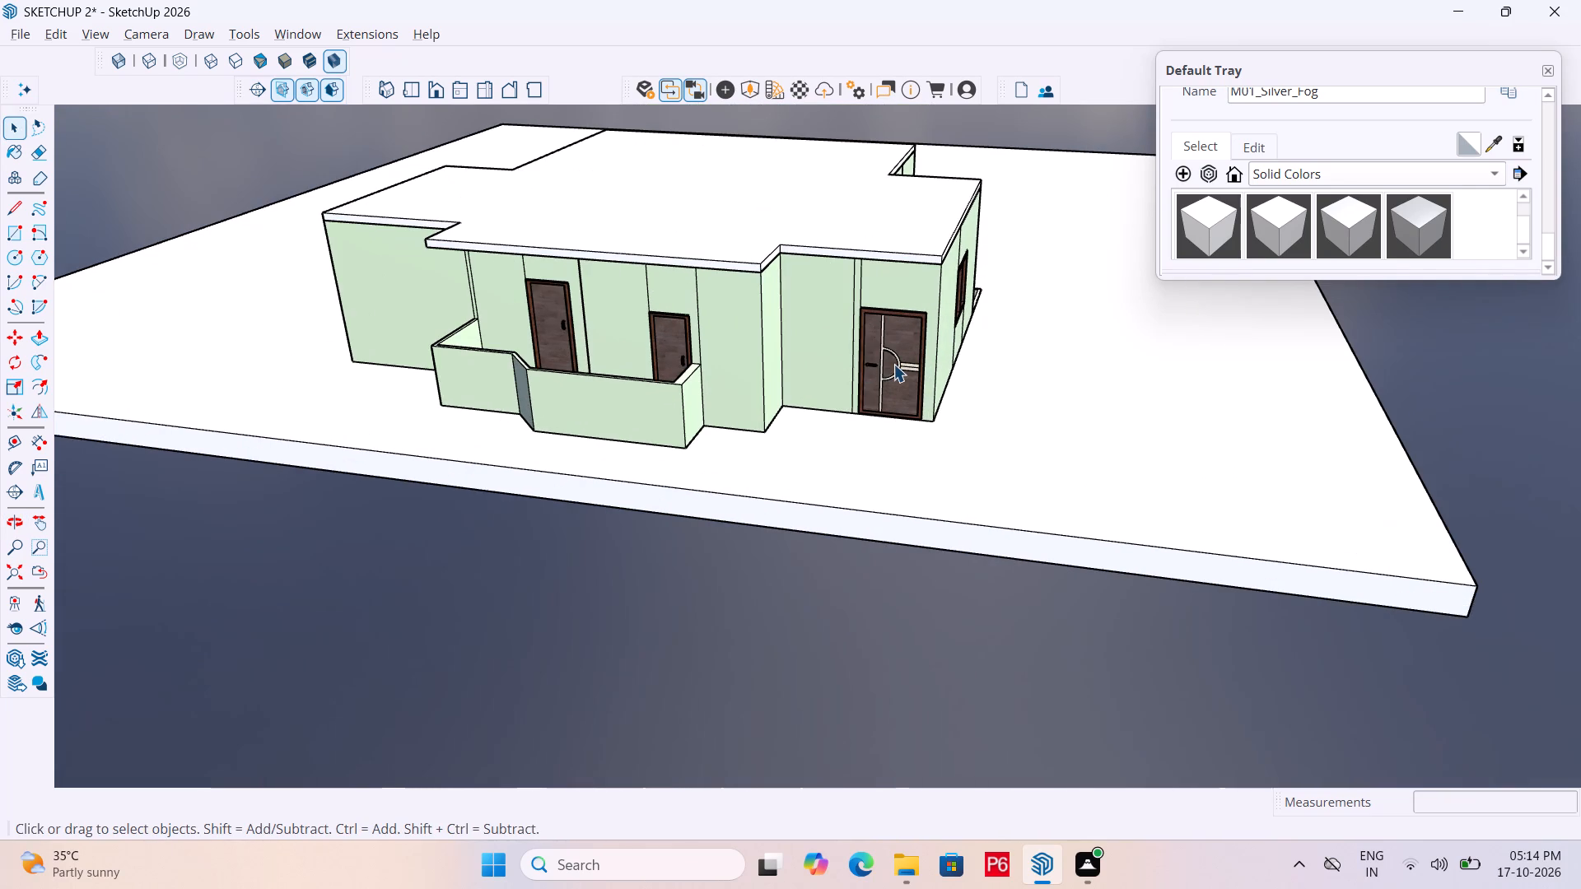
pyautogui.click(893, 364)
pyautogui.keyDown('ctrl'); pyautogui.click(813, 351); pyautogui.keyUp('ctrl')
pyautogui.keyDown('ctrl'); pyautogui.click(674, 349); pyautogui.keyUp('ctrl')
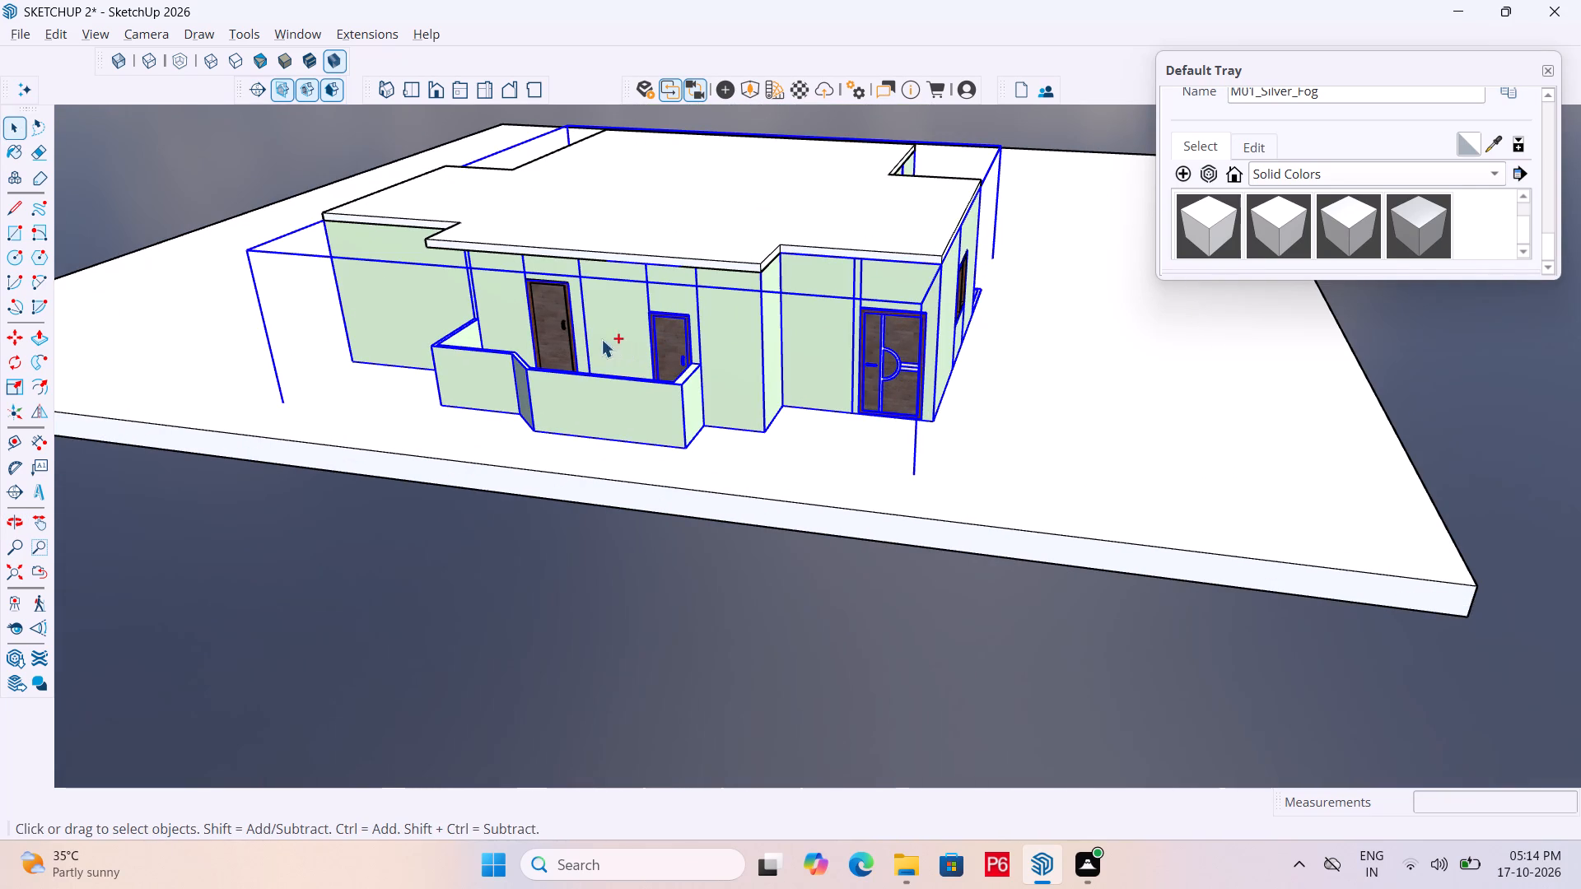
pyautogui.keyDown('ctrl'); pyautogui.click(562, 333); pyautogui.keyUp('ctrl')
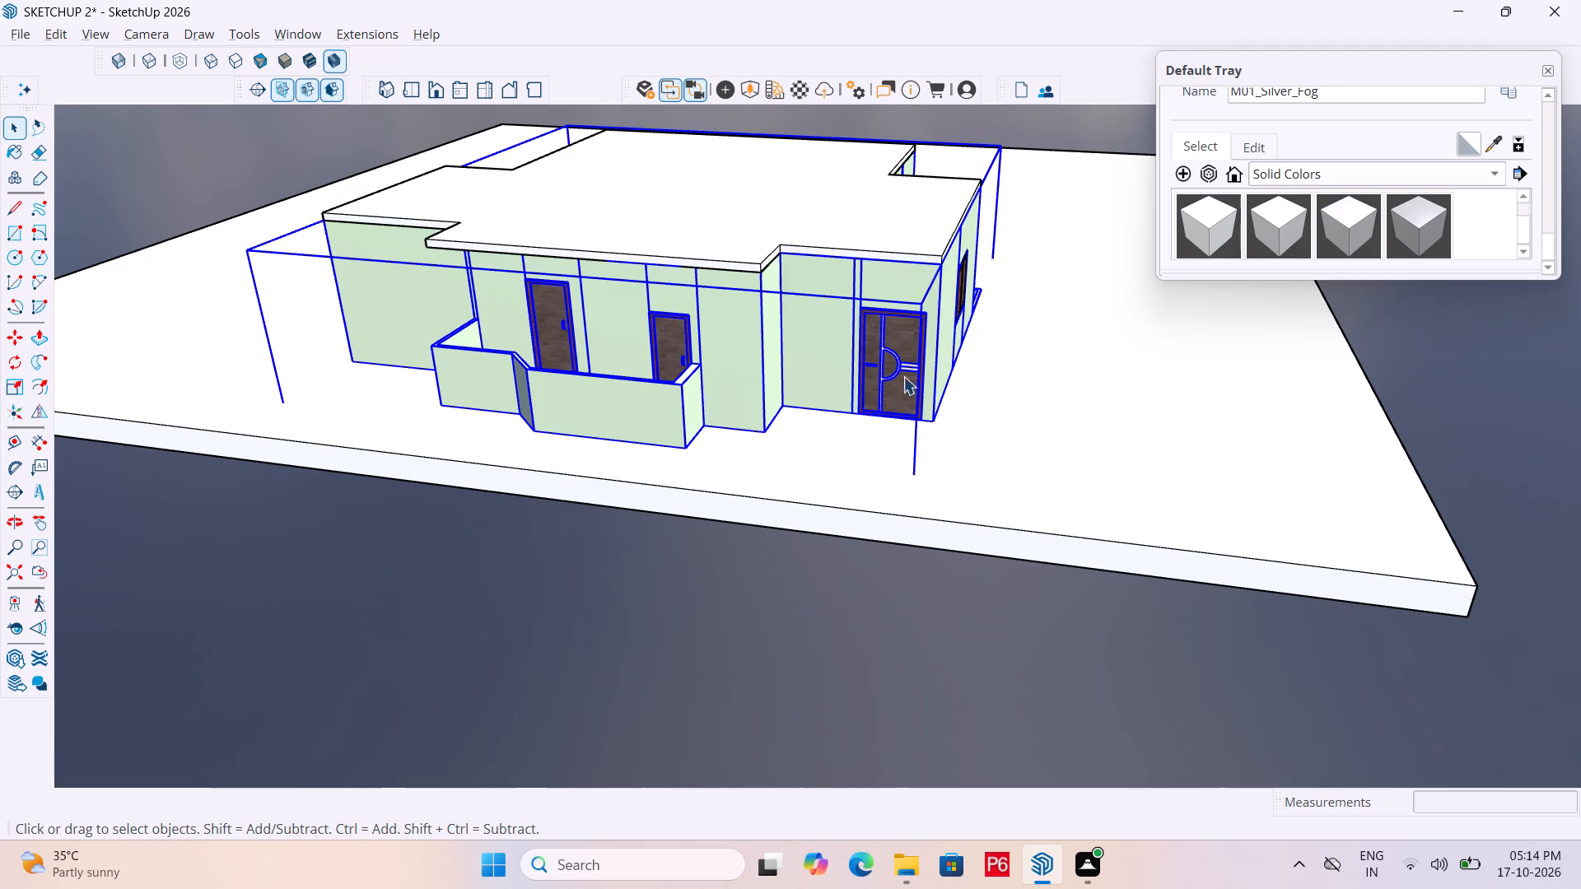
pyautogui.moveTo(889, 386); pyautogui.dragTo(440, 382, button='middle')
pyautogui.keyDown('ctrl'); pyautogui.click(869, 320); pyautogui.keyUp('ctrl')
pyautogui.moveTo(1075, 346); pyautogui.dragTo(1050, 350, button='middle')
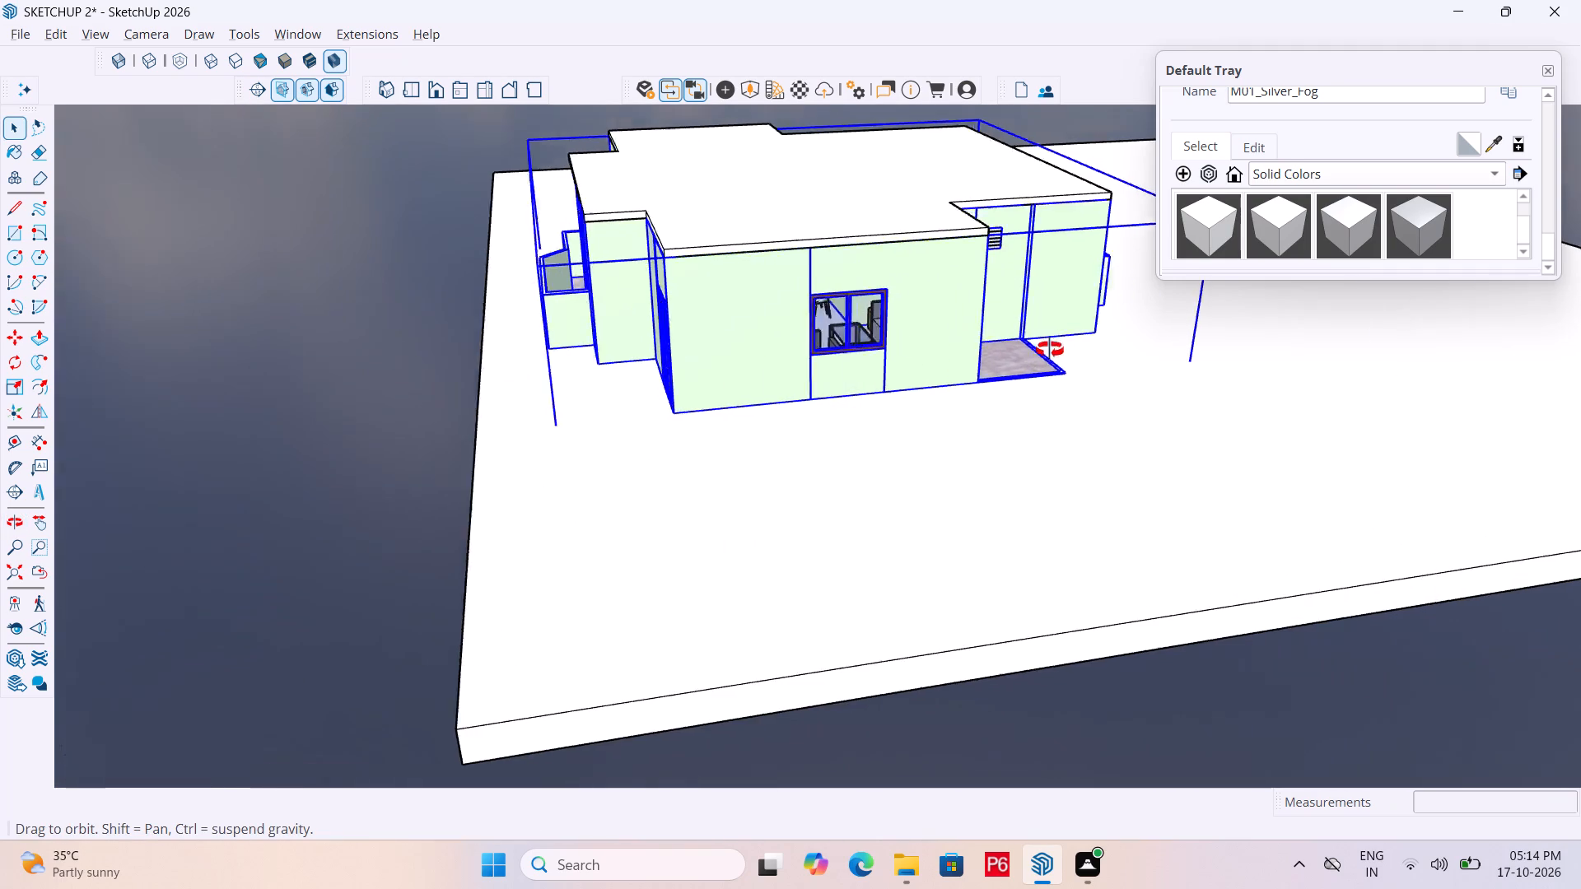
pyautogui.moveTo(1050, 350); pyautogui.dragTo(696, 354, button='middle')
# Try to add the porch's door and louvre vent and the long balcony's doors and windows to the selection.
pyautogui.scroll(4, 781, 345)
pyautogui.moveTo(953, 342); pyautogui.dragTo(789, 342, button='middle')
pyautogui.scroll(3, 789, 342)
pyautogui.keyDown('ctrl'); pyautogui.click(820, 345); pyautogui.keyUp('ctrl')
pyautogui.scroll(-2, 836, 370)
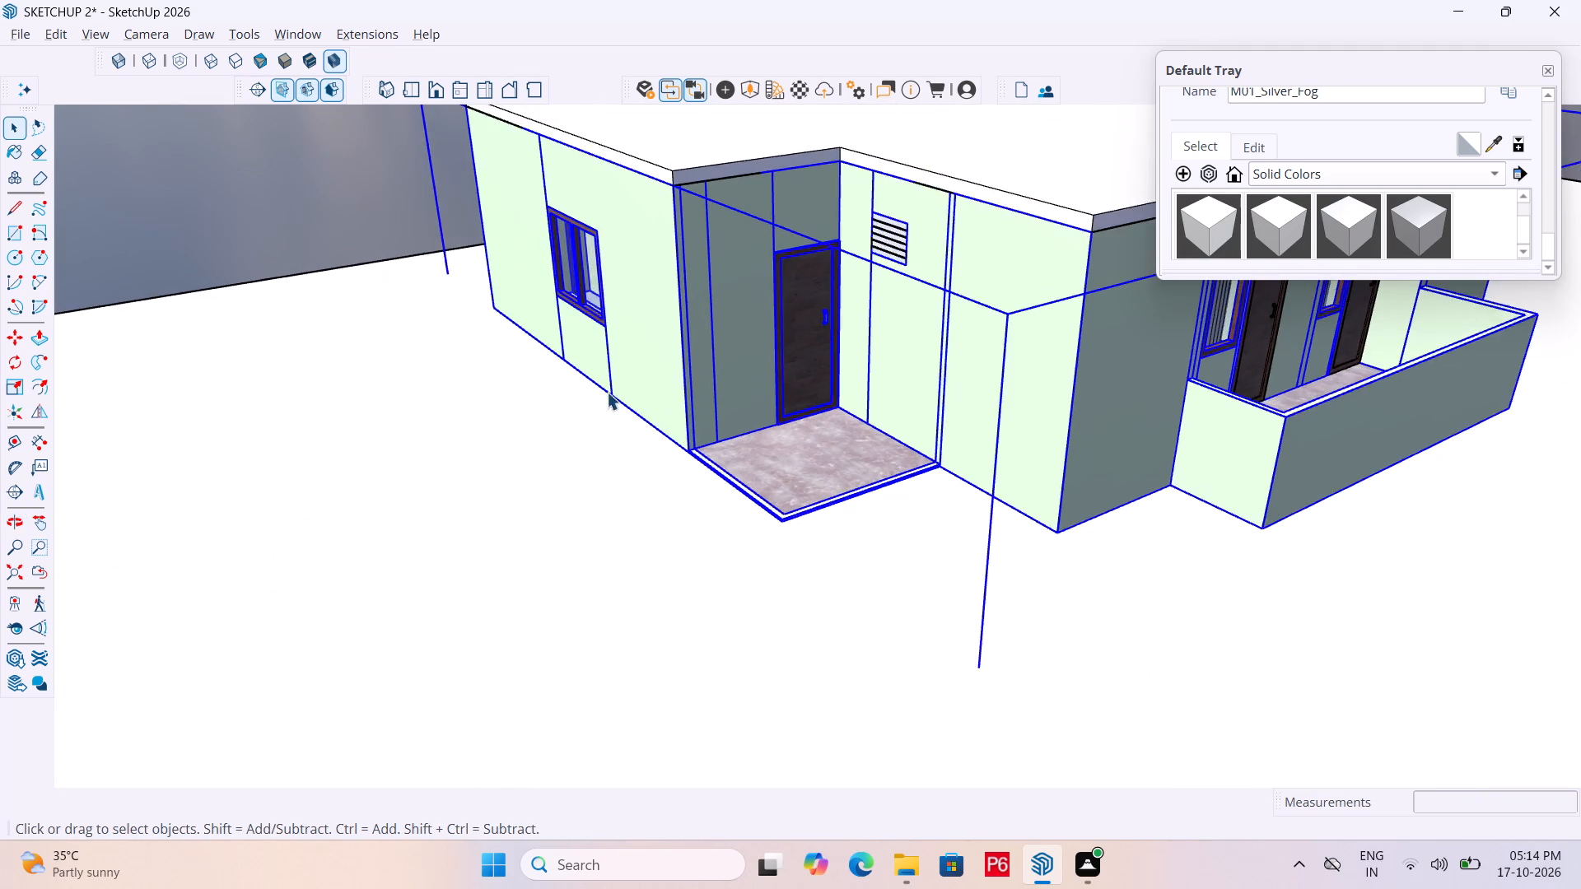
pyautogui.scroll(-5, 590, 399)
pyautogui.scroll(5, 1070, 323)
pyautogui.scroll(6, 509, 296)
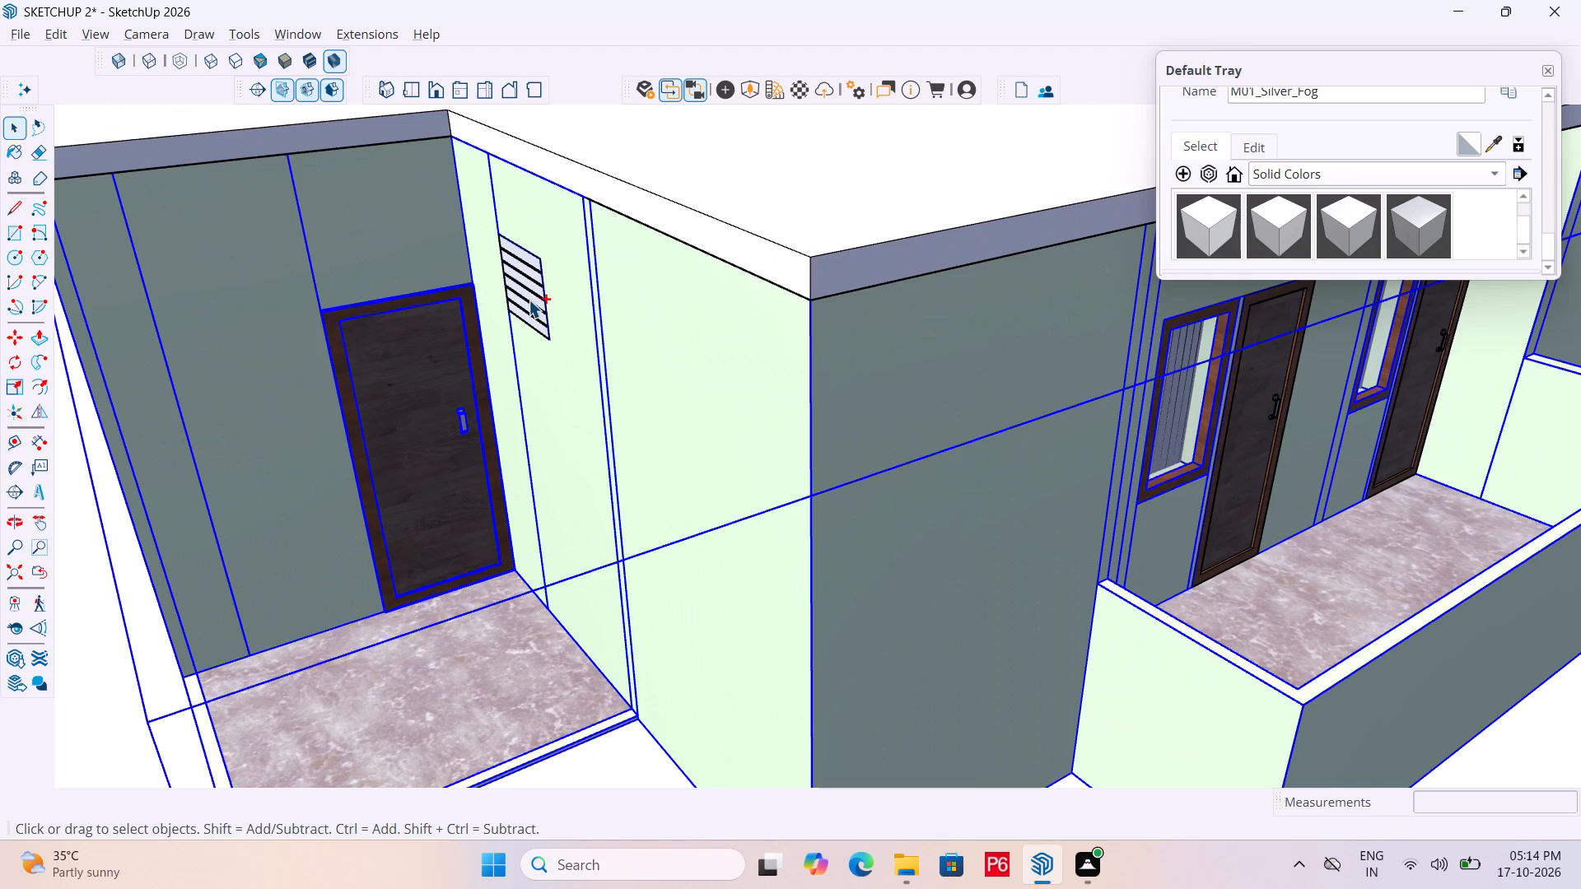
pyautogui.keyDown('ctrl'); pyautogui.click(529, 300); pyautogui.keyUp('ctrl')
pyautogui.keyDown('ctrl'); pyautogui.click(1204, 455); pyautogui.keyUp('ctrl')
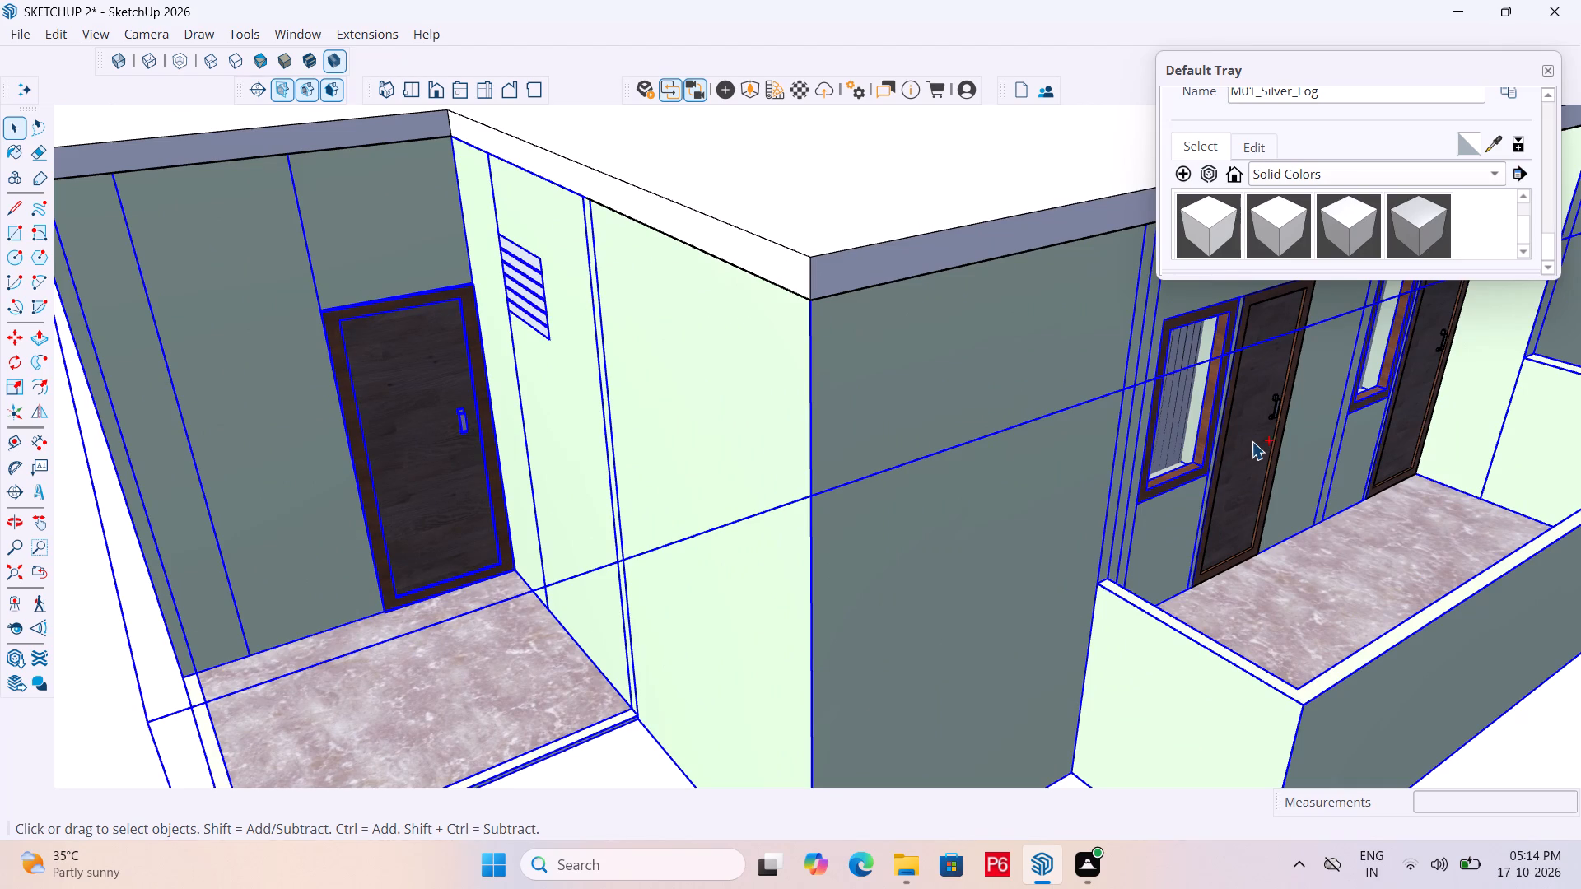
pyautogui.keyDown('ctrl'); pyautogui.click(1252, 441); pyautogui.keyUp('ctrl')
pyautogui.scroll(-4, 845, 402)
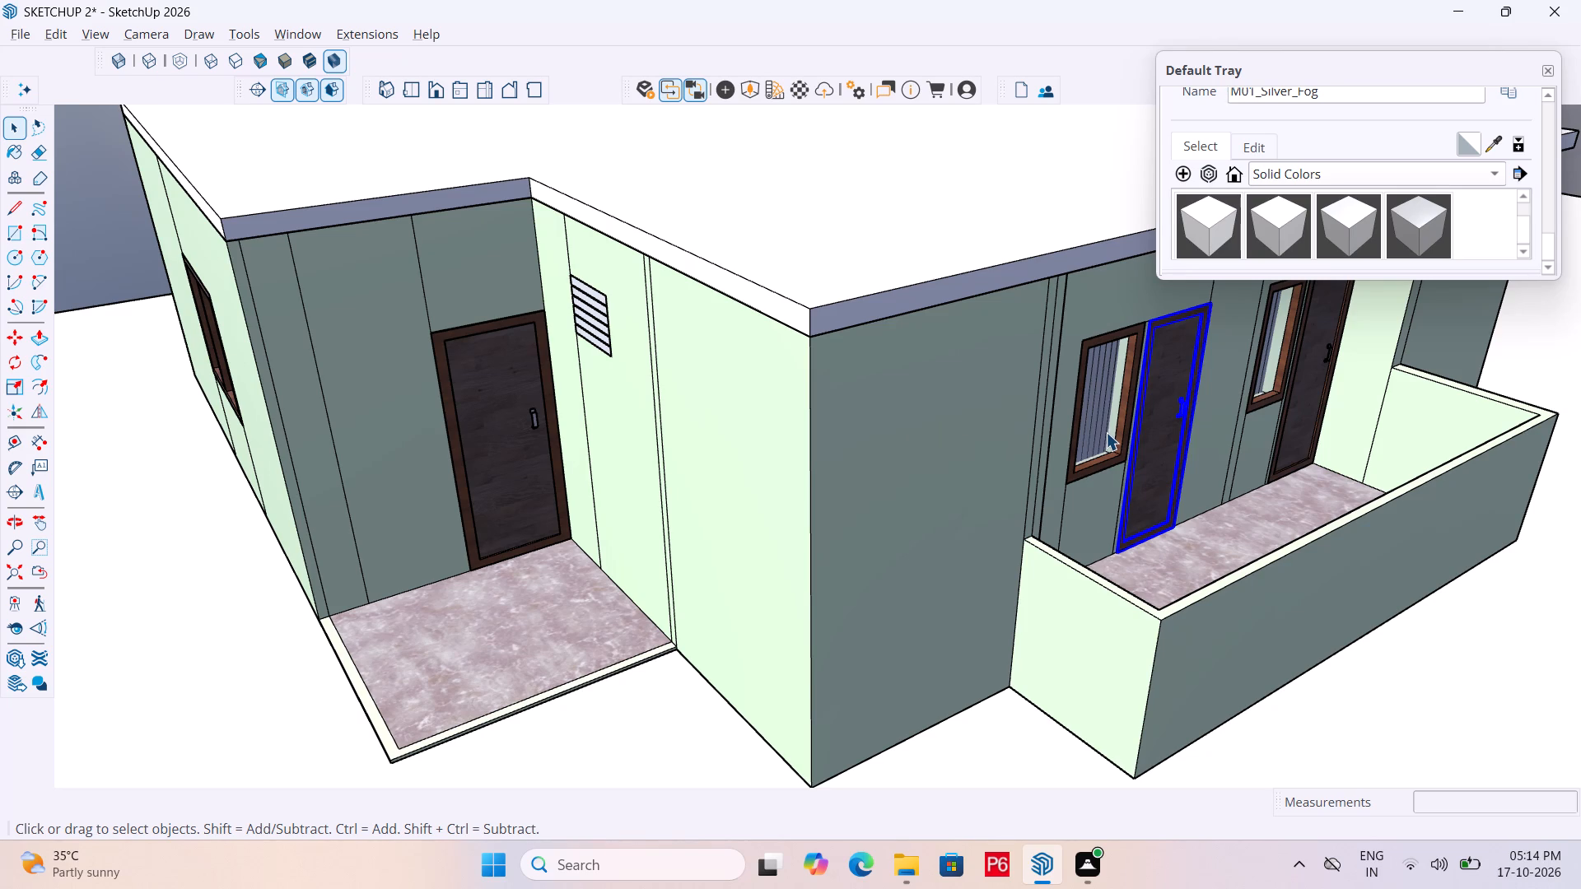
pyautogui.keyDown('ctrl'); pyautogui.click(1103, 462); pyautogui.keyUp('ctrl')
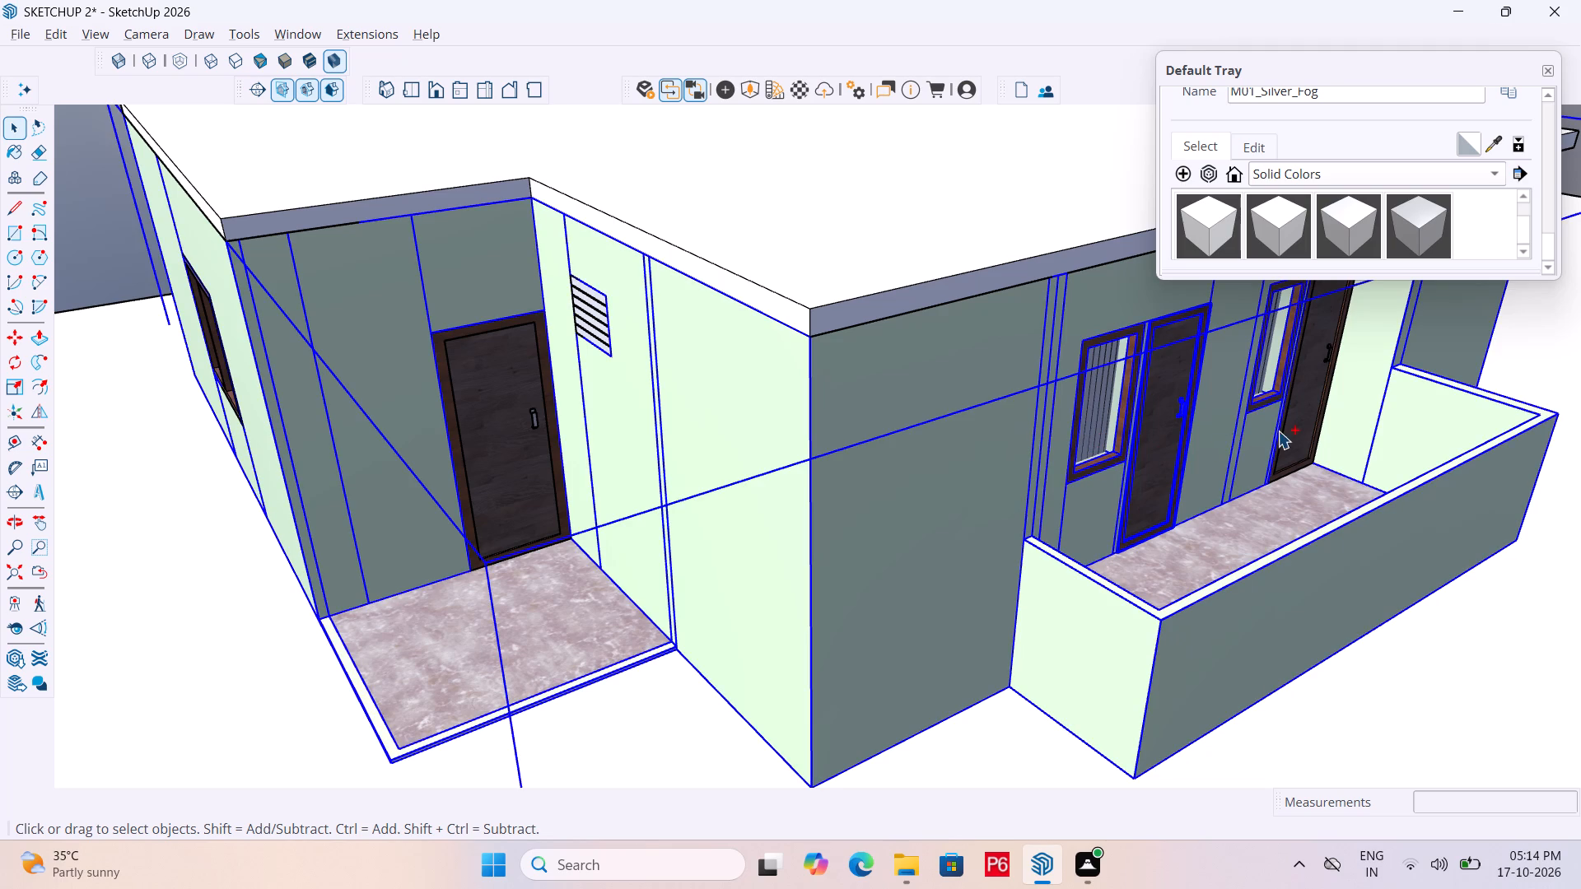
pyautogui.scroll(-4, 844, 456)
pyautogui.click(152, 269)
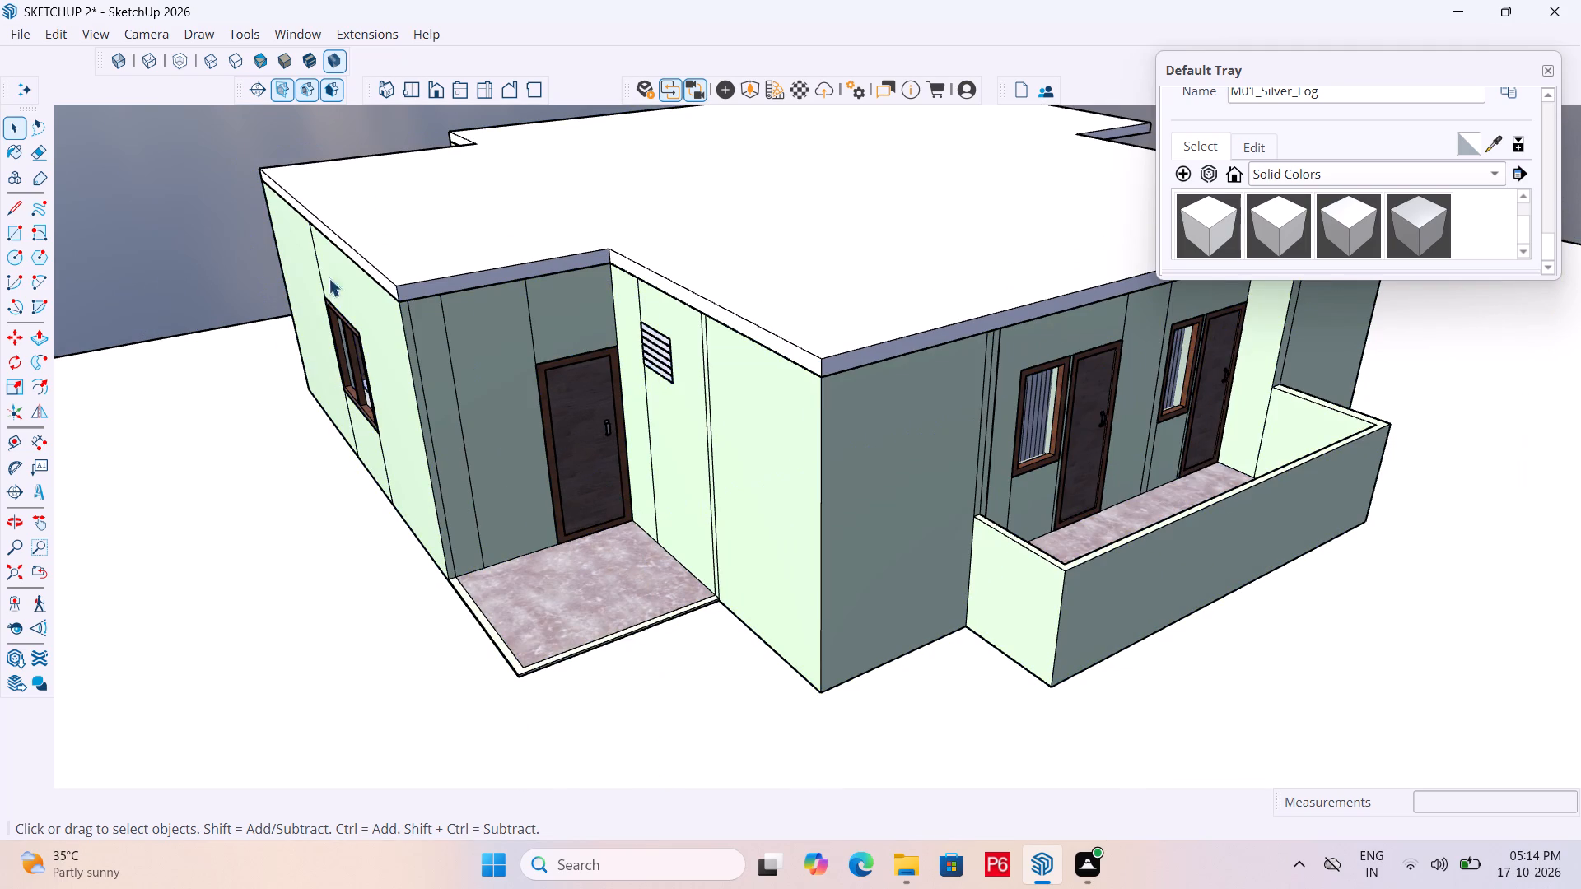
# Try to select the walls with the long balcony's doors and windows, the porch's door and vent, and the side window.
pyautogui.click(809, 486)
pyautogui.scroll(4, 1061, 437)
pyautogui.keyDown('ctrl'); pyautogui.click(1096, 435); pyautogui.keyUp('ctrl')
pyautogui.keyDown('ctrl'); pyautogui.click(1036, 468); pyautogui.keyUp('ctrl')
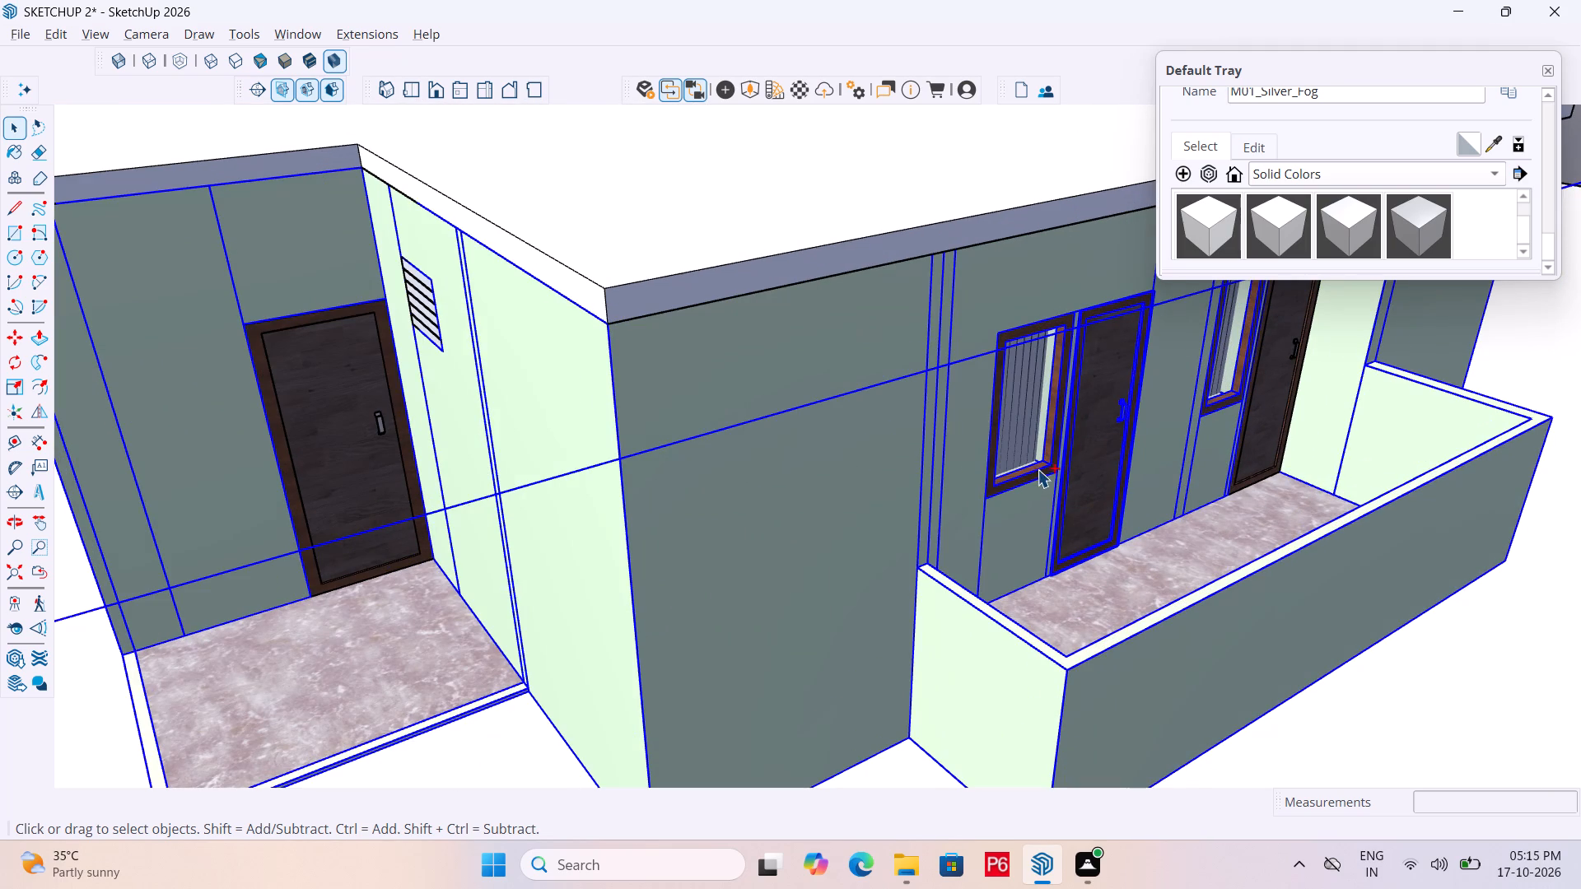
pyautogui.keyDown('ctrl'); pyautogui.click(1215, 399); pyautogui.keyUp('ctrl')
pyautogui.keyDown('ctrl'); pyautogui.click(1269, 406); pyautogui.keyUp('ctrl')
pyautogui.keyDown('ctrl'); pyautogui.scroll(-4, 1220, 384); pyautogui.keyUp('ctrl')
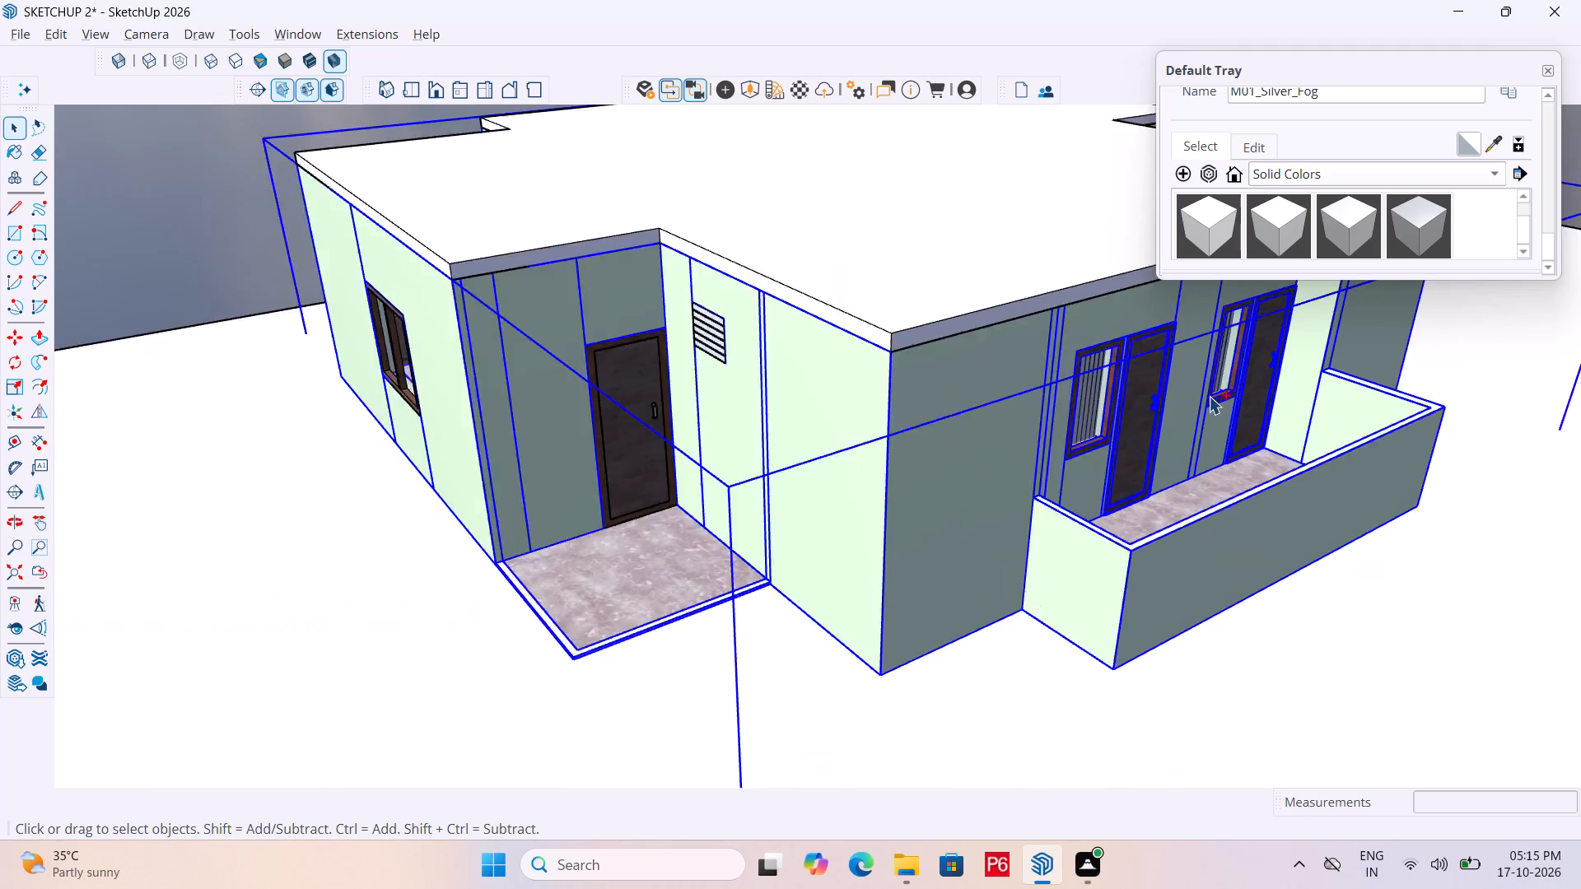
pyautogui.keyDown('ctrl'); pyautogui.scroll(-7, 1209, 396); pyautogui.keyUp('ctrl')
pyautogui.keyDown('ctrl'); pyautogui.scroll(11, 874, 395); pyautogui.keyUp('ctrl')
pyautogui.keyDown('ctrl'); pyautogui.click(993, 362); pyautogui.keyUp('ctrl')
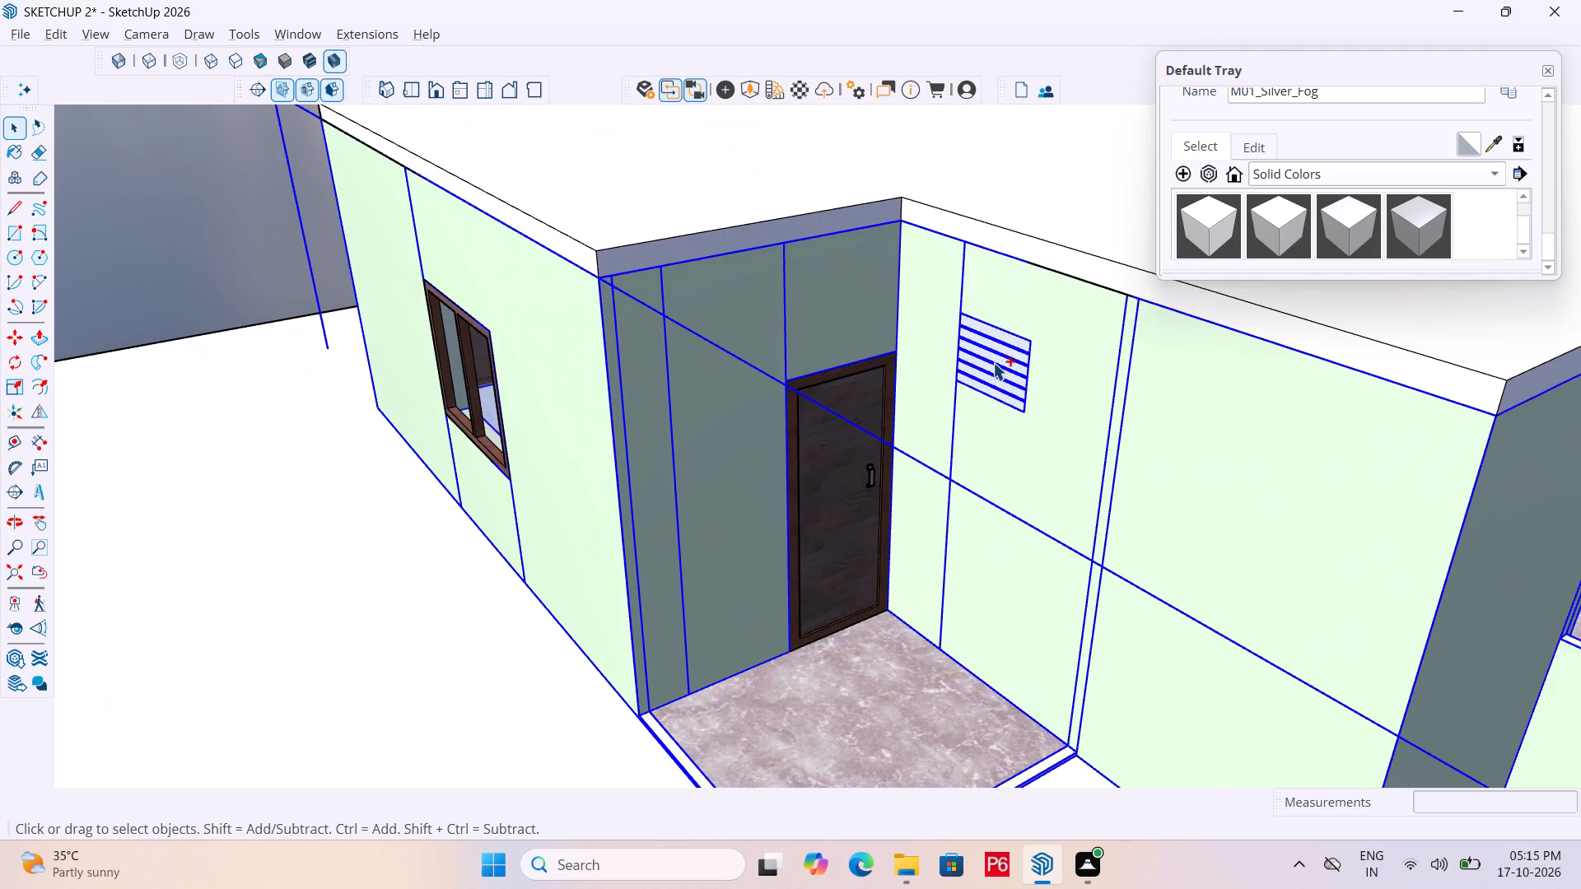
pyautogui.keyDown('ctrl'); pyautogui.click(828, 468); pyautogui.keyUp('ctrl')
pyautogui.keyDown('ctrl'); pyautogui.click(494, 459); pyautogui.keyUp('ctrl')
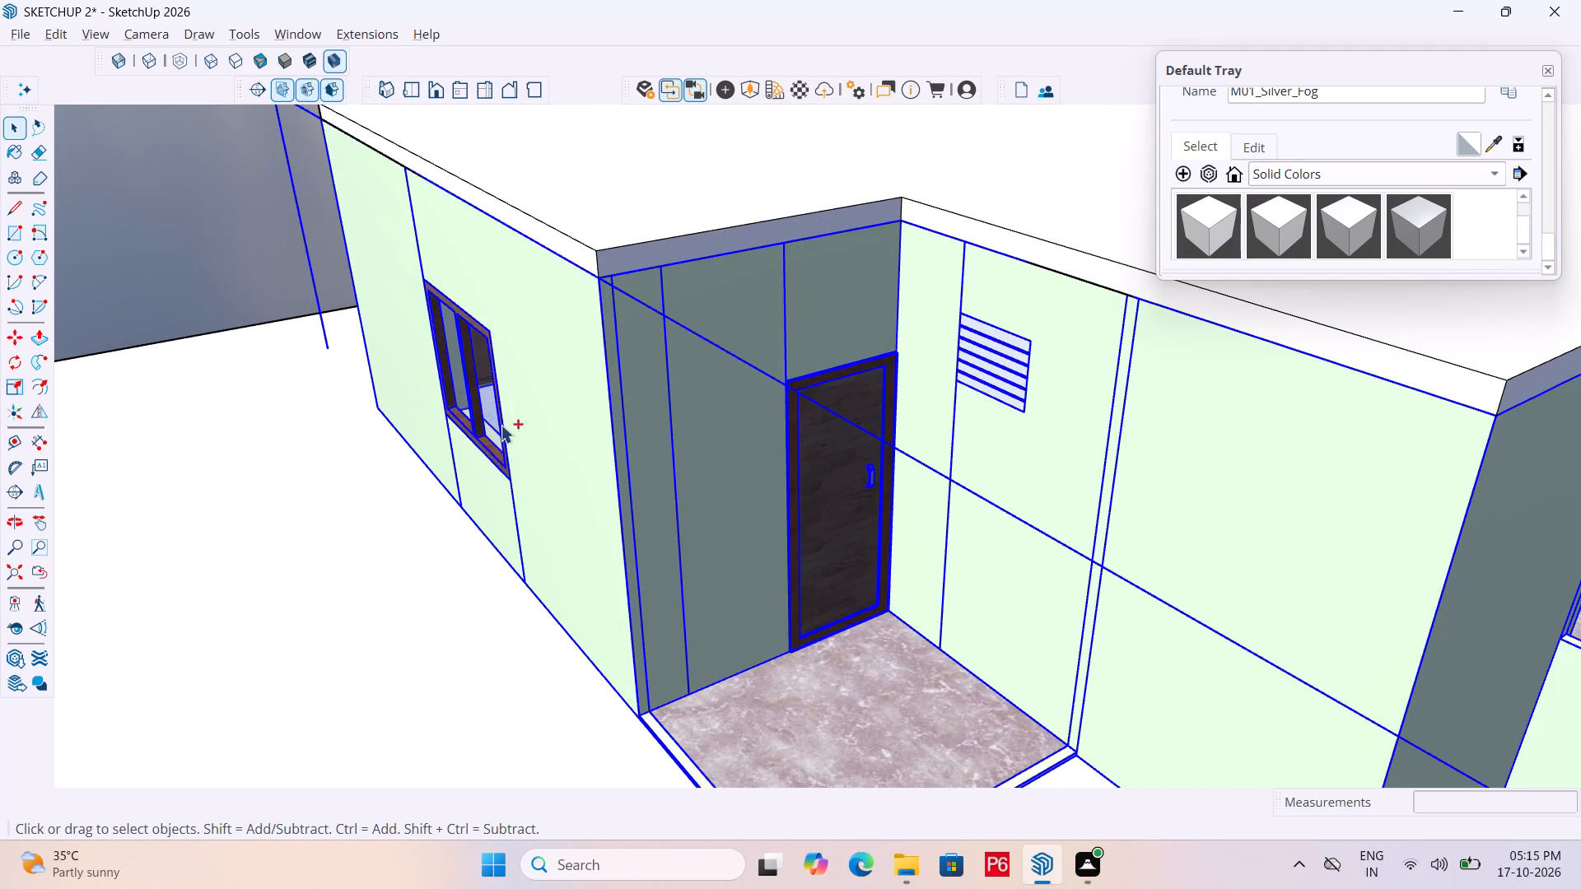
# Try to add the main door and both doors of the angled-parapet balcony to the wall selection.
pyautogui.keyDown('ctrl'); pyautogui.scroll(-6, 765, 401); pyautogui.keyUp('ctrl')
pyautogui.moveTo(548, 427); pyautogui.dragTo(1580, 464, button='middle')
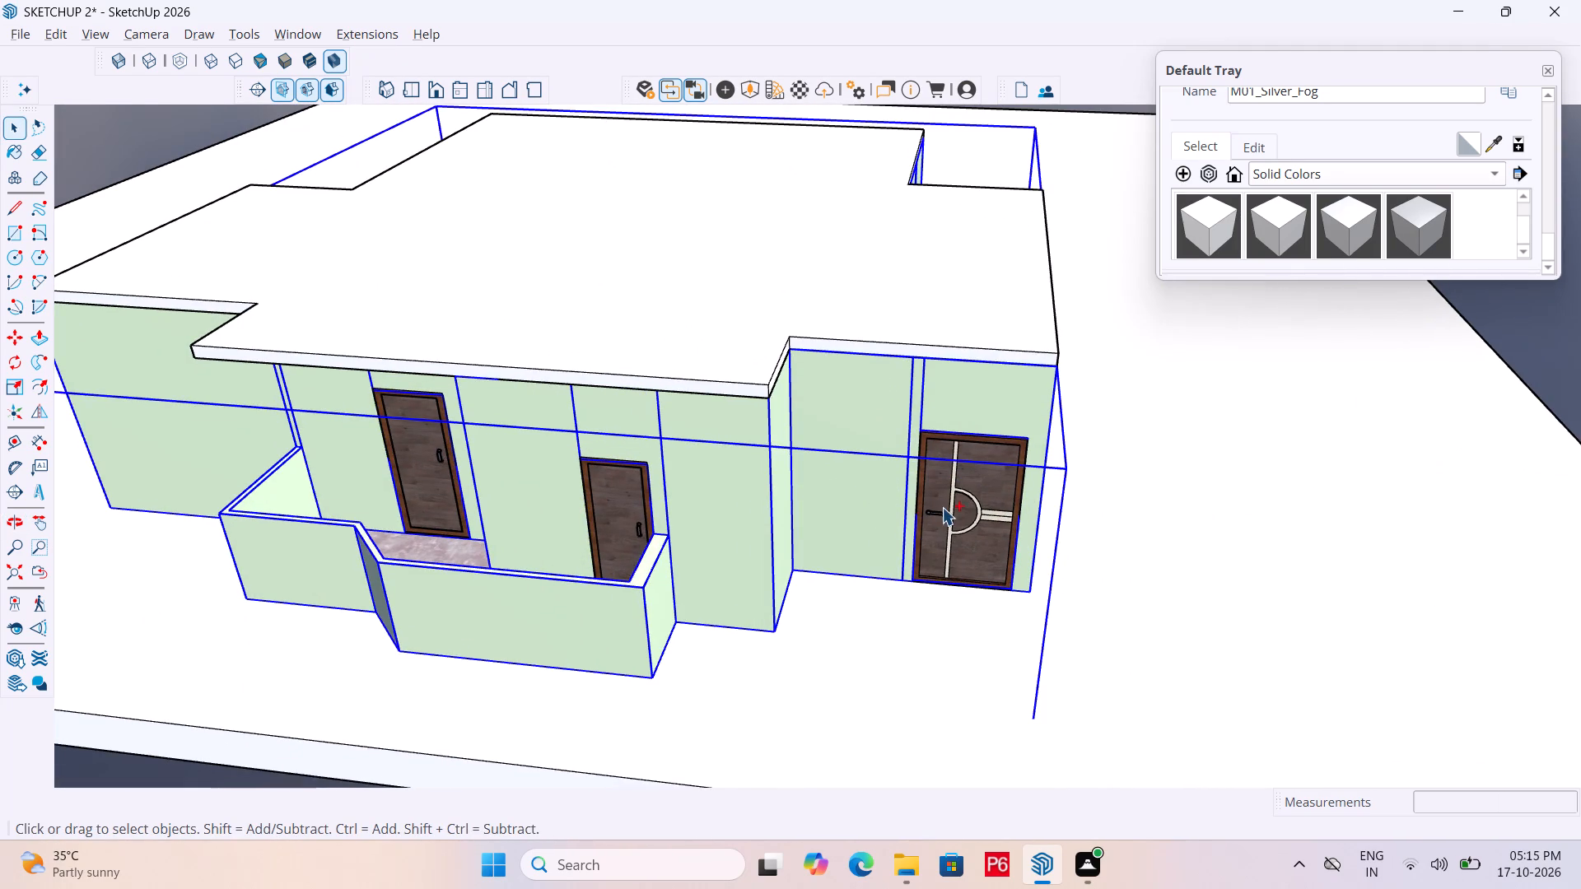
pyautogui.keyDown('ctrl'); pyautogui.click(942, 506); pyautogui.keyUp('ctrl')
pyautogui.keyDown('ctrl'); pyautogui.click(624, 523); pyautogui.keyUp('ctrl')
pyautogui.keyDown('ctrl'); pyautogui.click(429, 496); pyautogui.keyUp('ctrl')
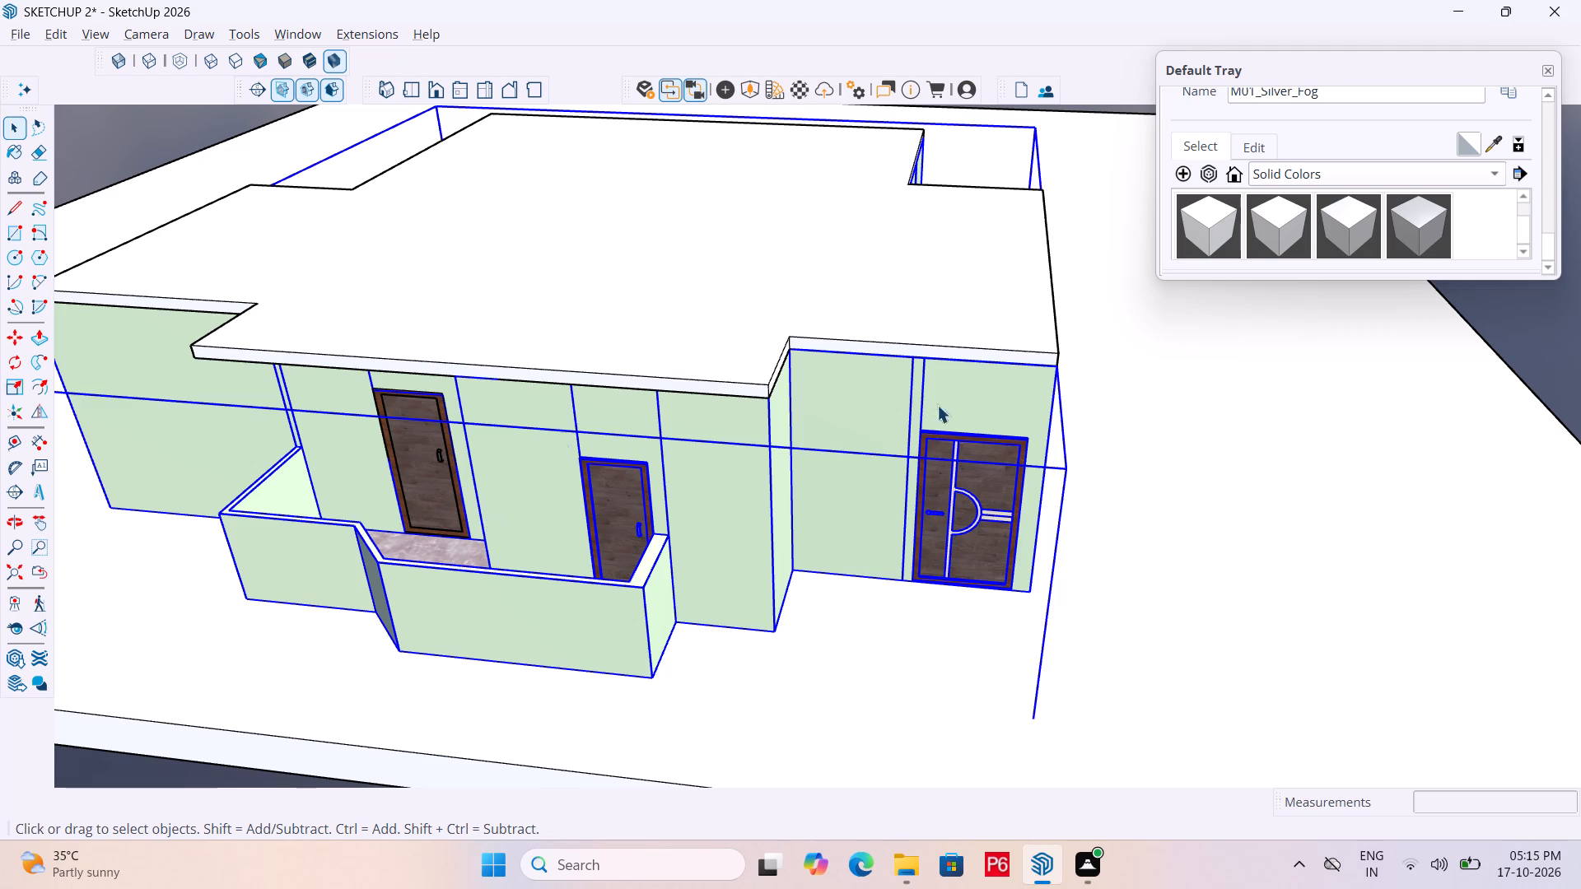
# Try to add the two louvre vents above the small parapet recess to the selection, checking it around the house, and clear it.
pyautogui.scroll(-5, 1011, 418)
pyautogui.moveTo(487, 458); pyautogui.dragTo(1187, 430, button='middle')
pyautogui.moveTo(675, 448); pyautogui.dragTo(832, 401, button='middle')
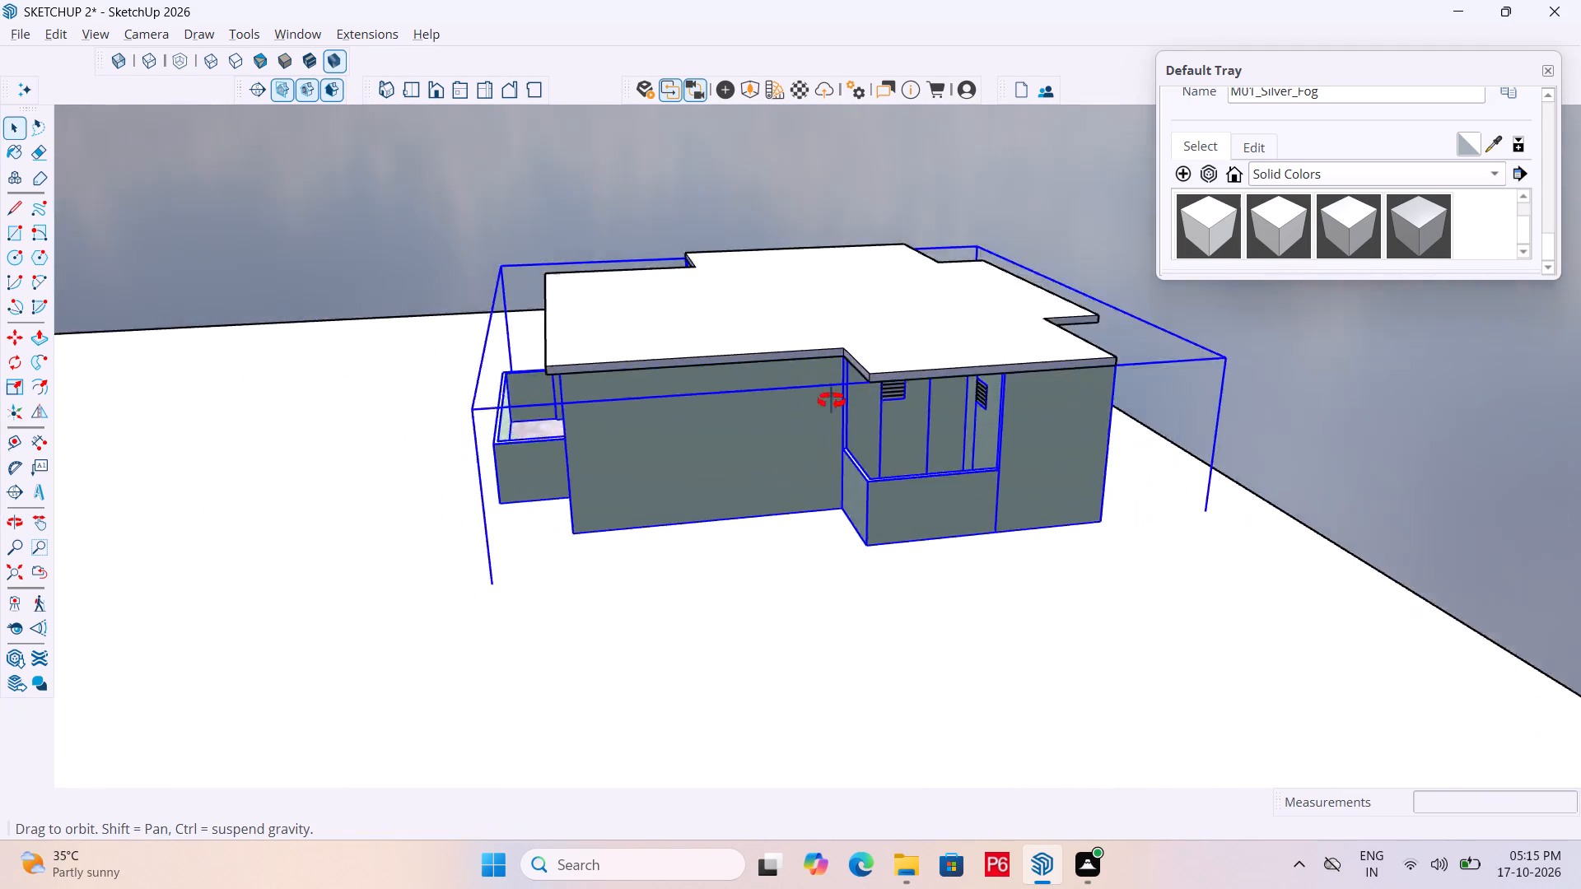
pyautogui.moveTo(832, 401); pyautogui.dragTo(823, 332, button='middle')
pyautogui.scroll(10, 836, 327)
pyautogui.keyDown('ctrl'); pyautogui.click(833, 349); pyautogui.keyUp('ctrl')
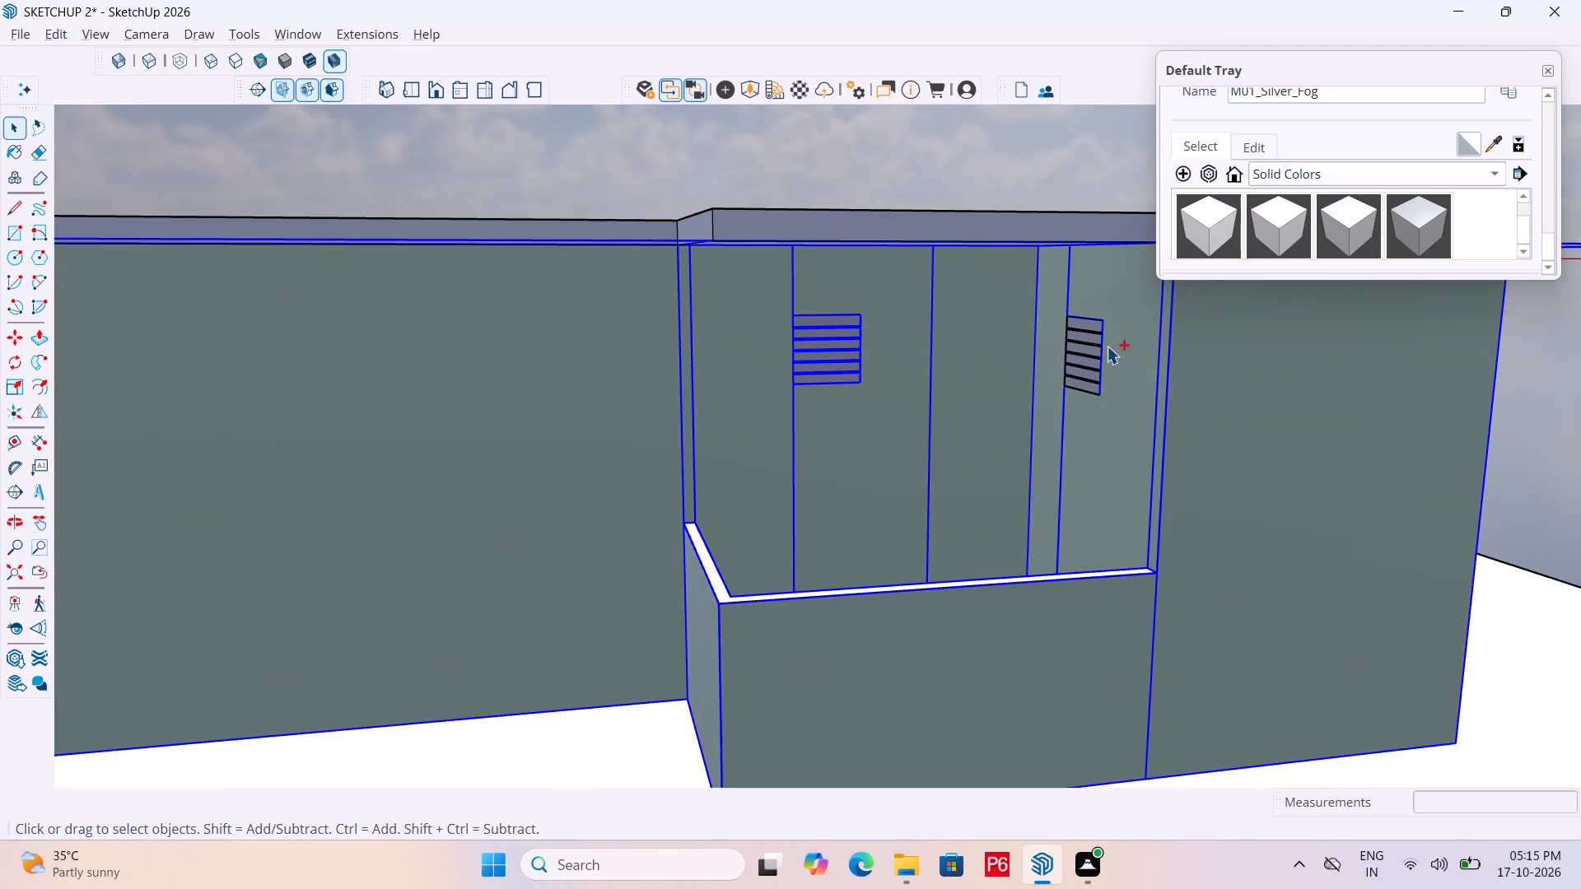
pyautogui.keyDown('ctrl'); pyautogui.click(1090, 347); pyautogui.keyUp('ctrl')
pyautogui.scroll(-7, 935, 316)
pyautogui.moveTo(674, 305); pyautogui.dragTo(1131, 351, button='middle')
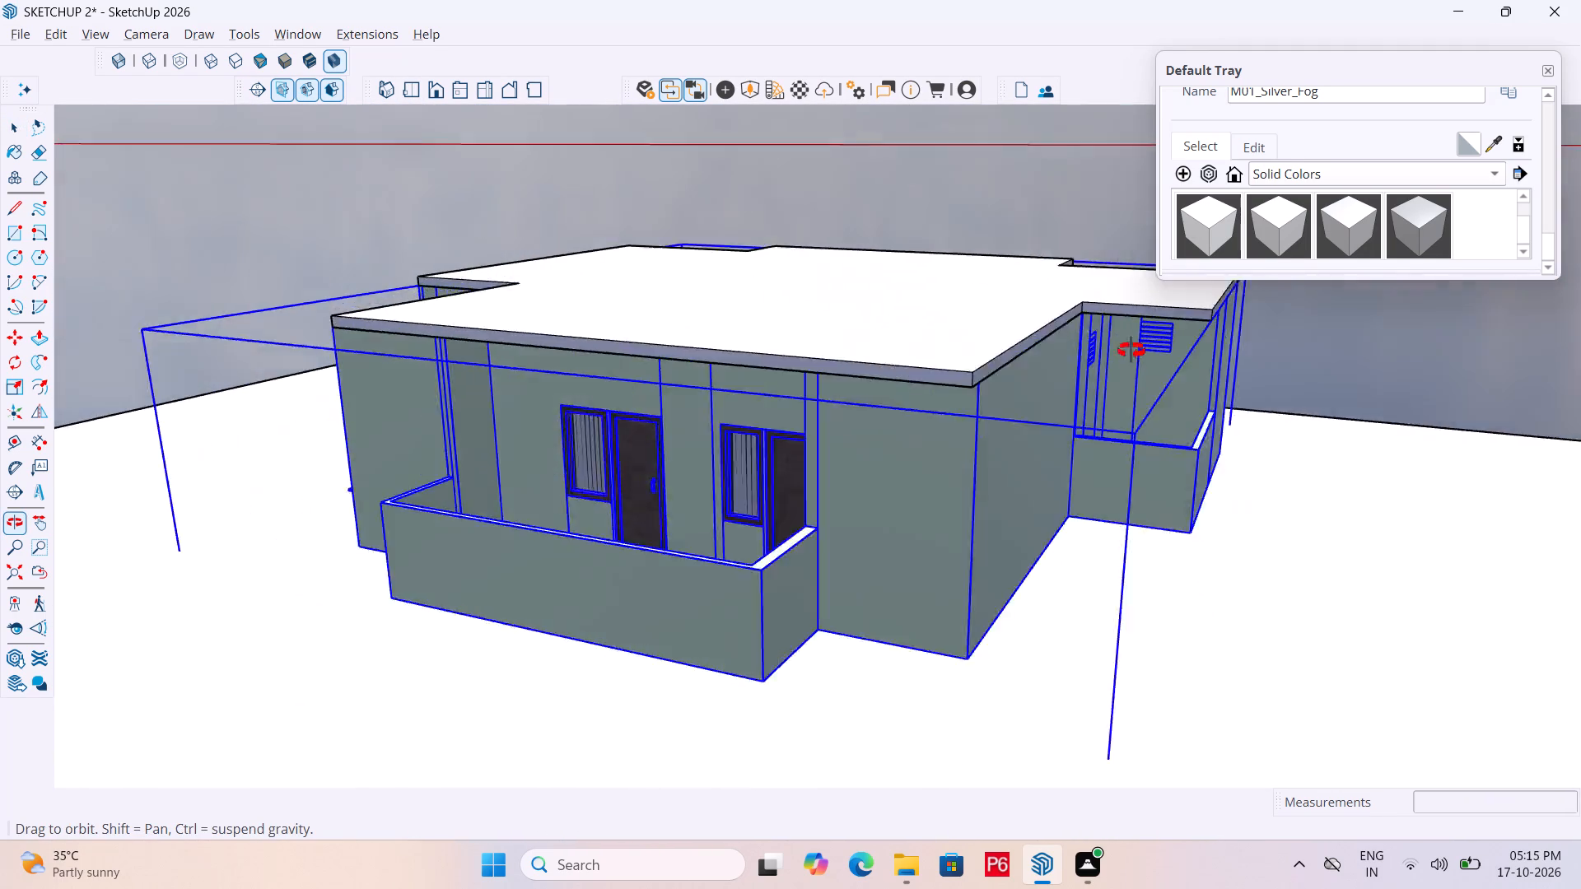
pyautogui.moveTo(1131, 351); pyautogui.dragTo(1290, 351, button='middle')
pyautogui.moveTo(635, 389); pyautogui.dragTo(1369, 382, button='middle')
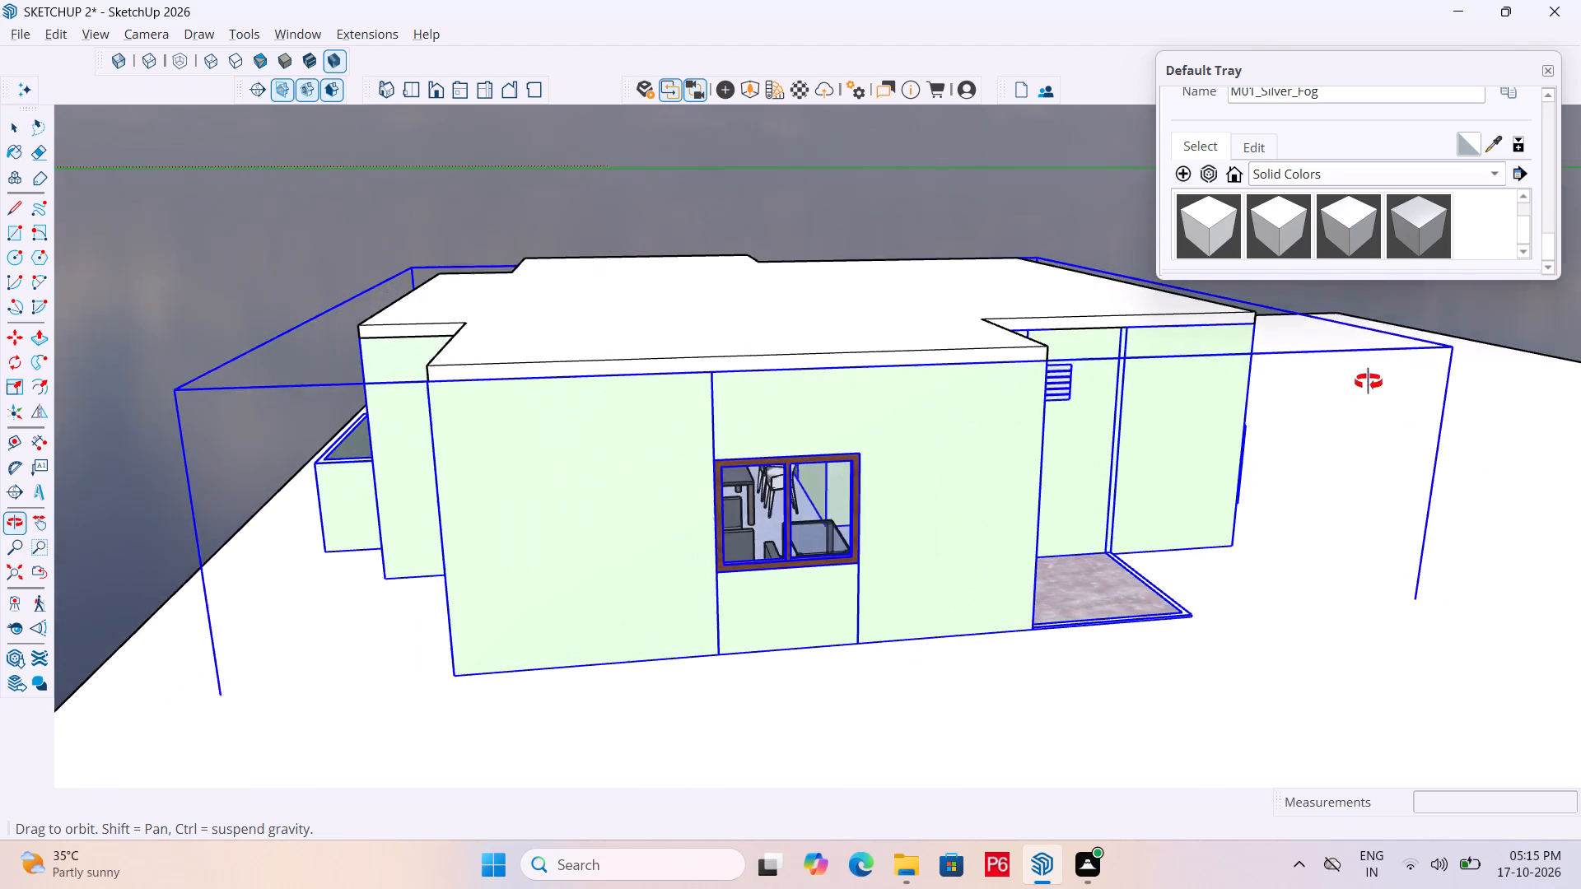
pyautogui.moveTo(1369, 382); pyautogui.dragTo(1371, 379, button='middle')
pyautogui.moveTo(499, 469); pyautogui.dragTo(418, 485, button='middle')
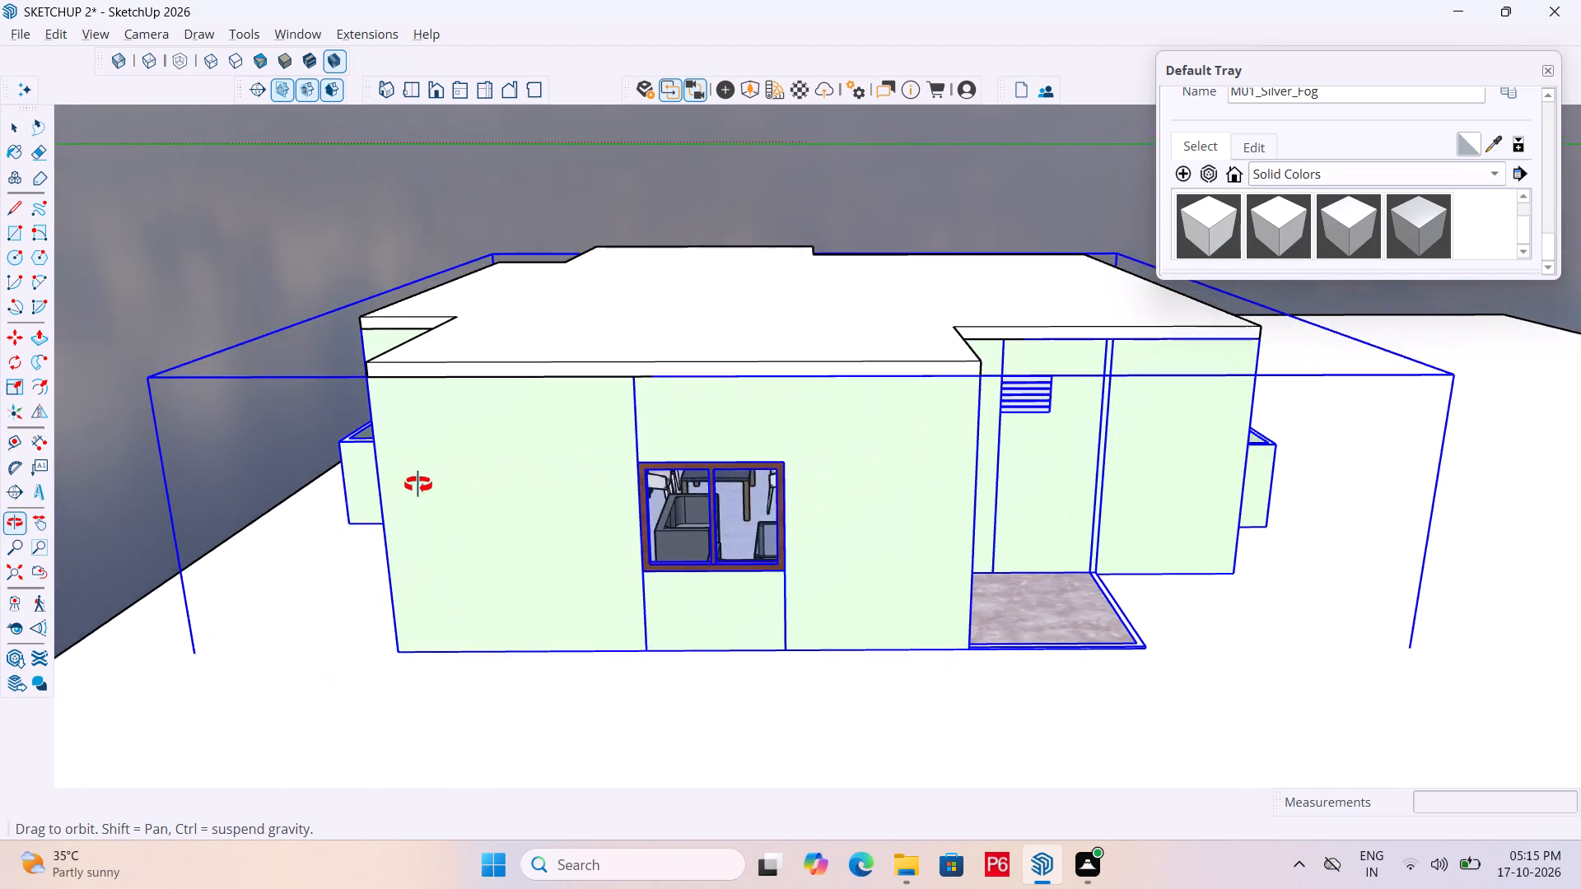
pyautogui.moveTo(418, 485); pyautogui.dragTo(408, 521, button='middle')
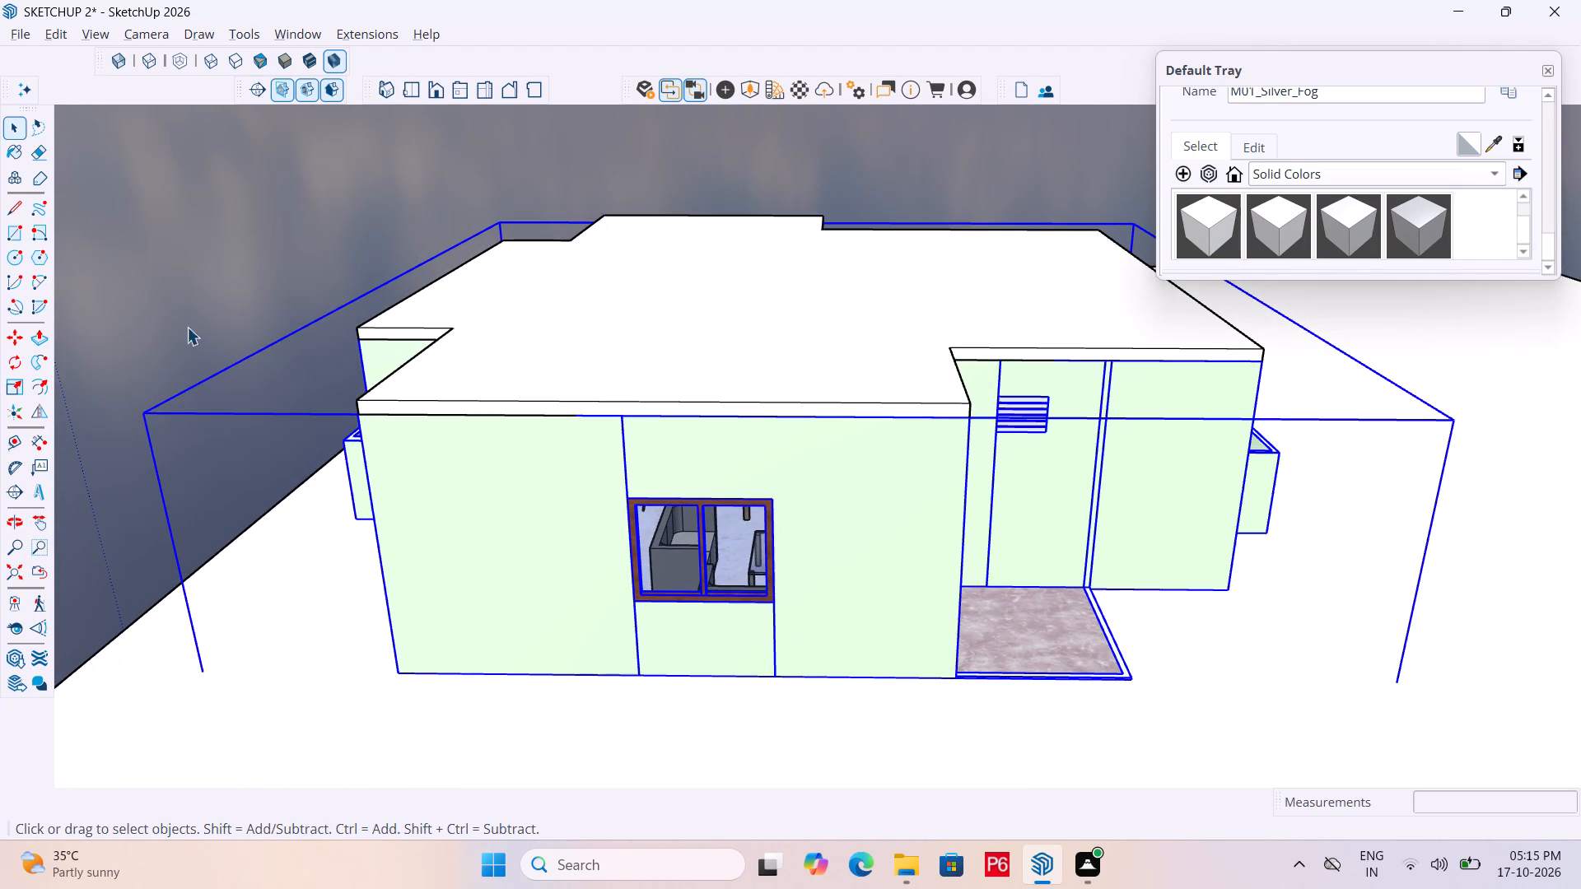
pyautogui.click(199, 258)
# Move the roof slab off the house to expose the furnished rooms below.
pyautogui.scroll(-5, 578, 292)
pyautogui.moveTo(472, 381); pyautogui.dragTo(753, 465, button='middle')
pyautogui.click(761, 451)
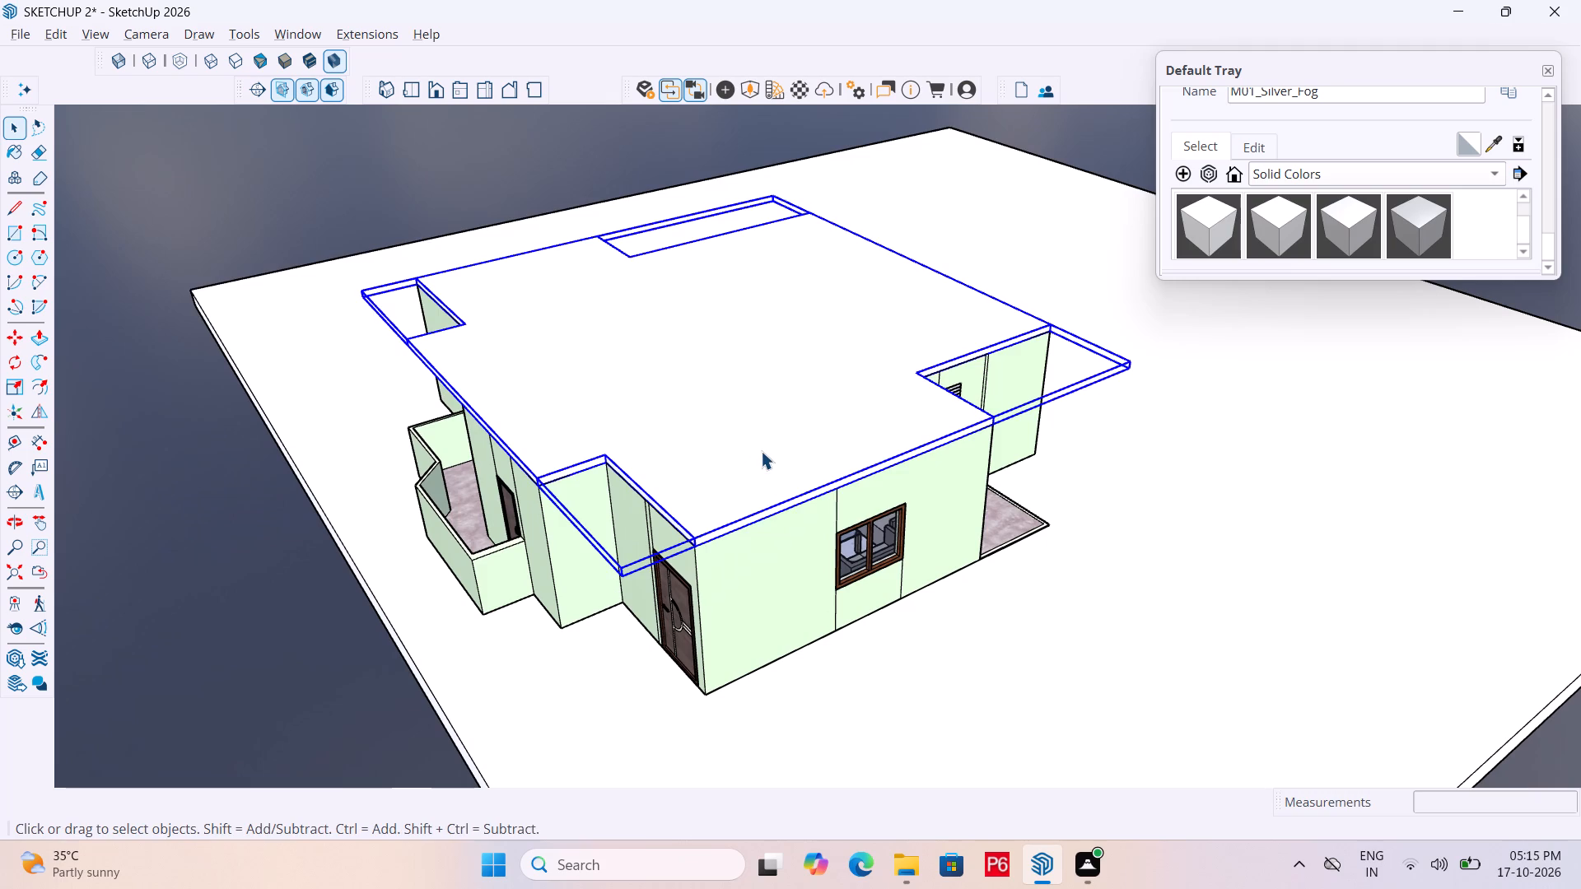
pyautogui.press('m')
pyautogui.click(761, 451)
pyautogui.click(858, 167)
pyautogui.moveTo(714, 404); pyautogui.dragTo(673, 583, button='middle')
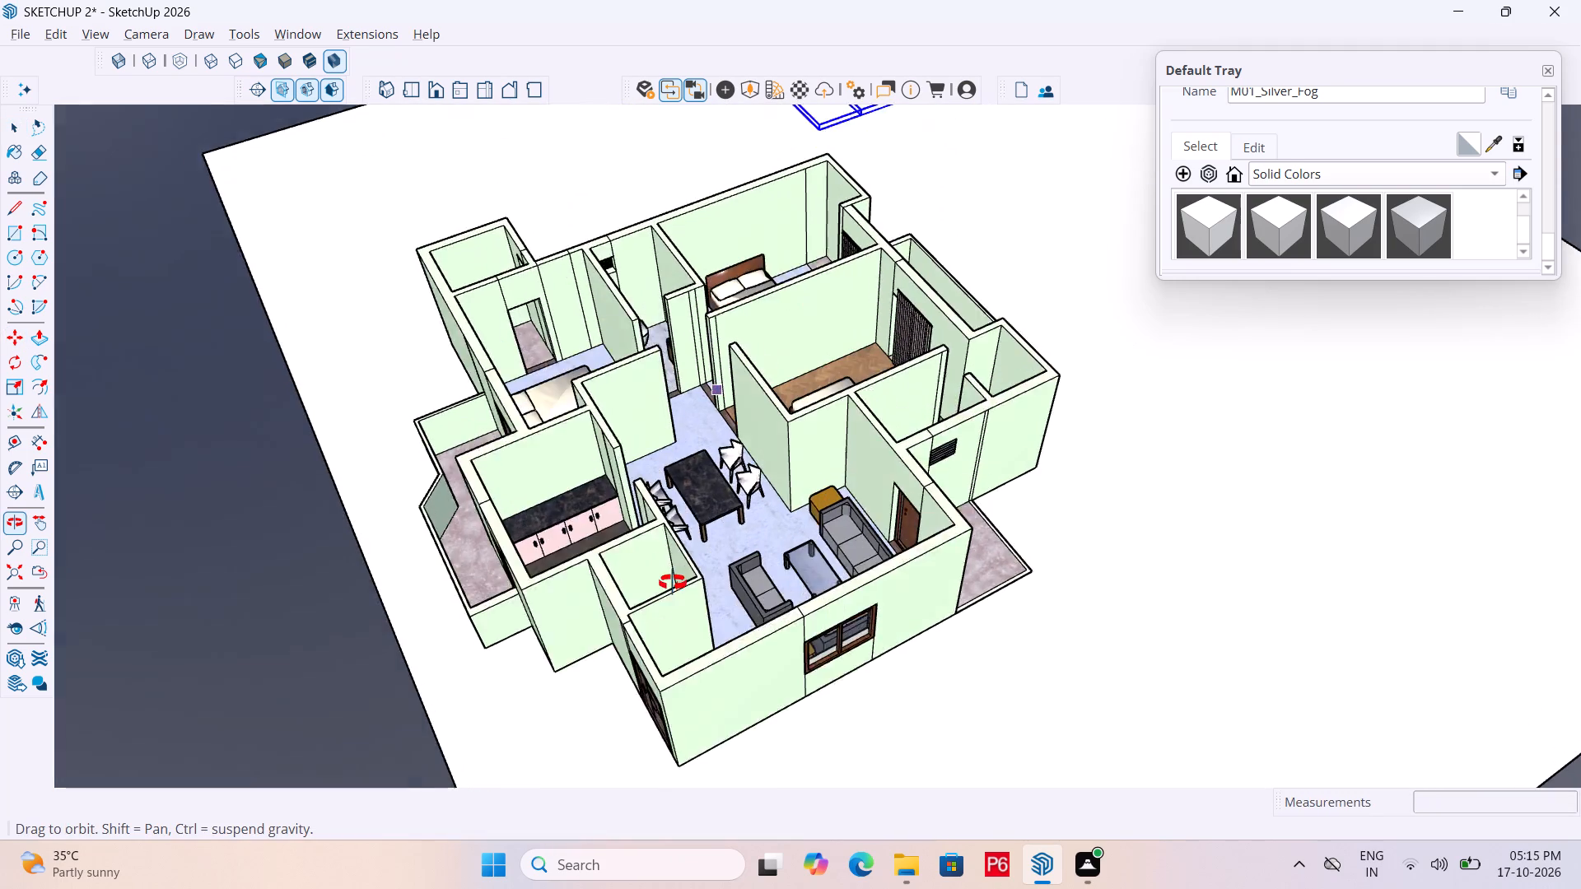
pyautogui.moveTo(673, 583); pyautogui.dragTo(663, 666, button='middle')
pyautogui.scroll(6, 559, 594)
pyautogui.click(612, 483)
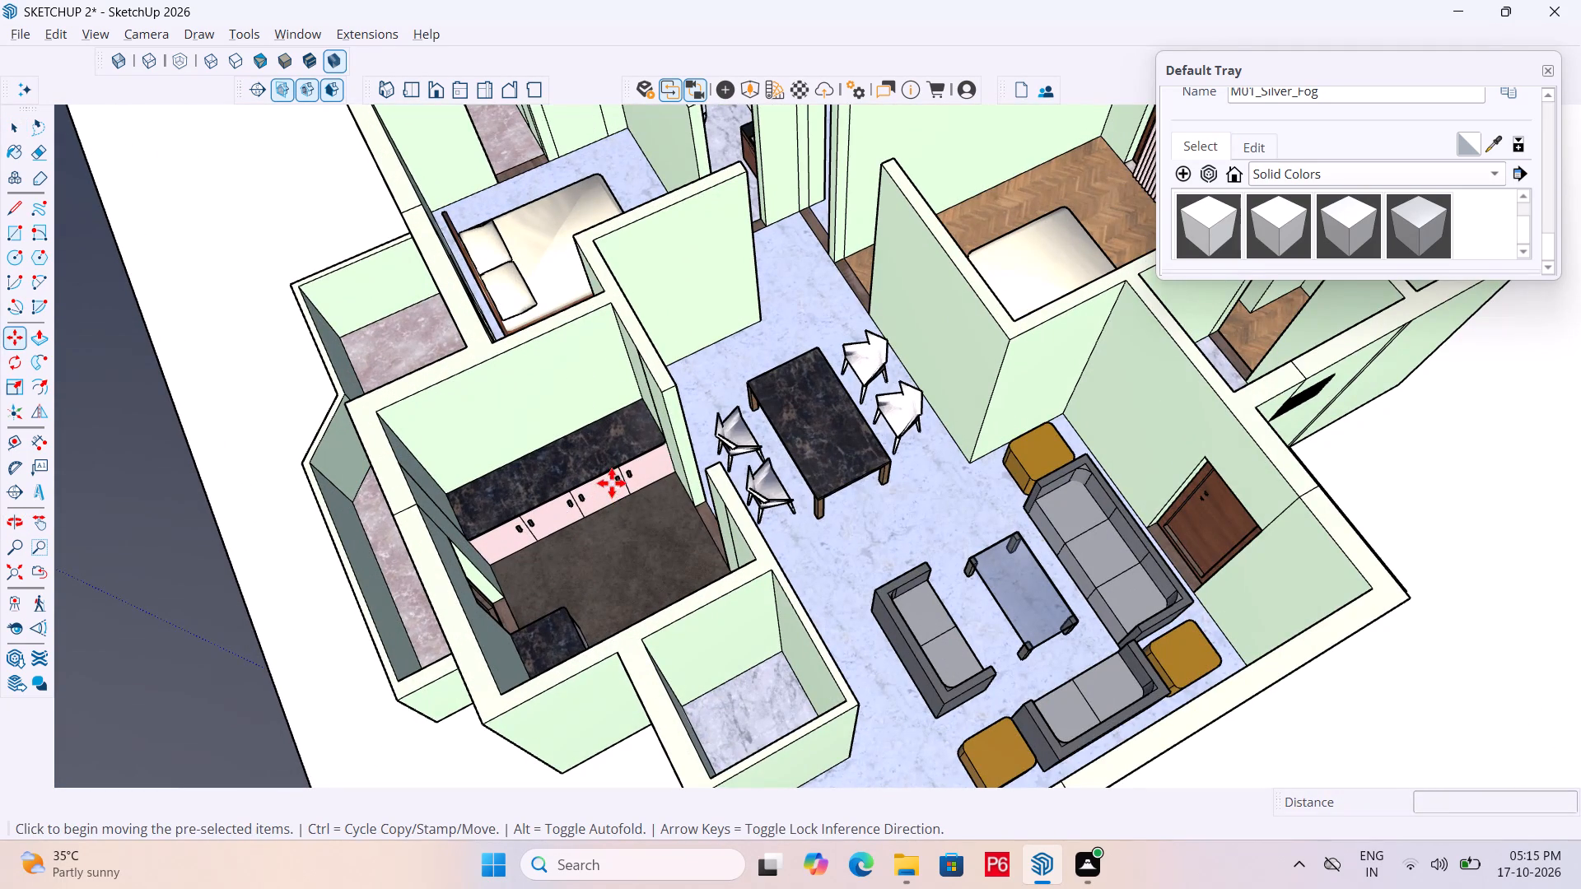
pyautogui.click(591, 464)
pyautogui.click(646, 463)
pyautogui.press('space')
# Select the dining table and its four chairs.
pyautogui.click(639, 450)
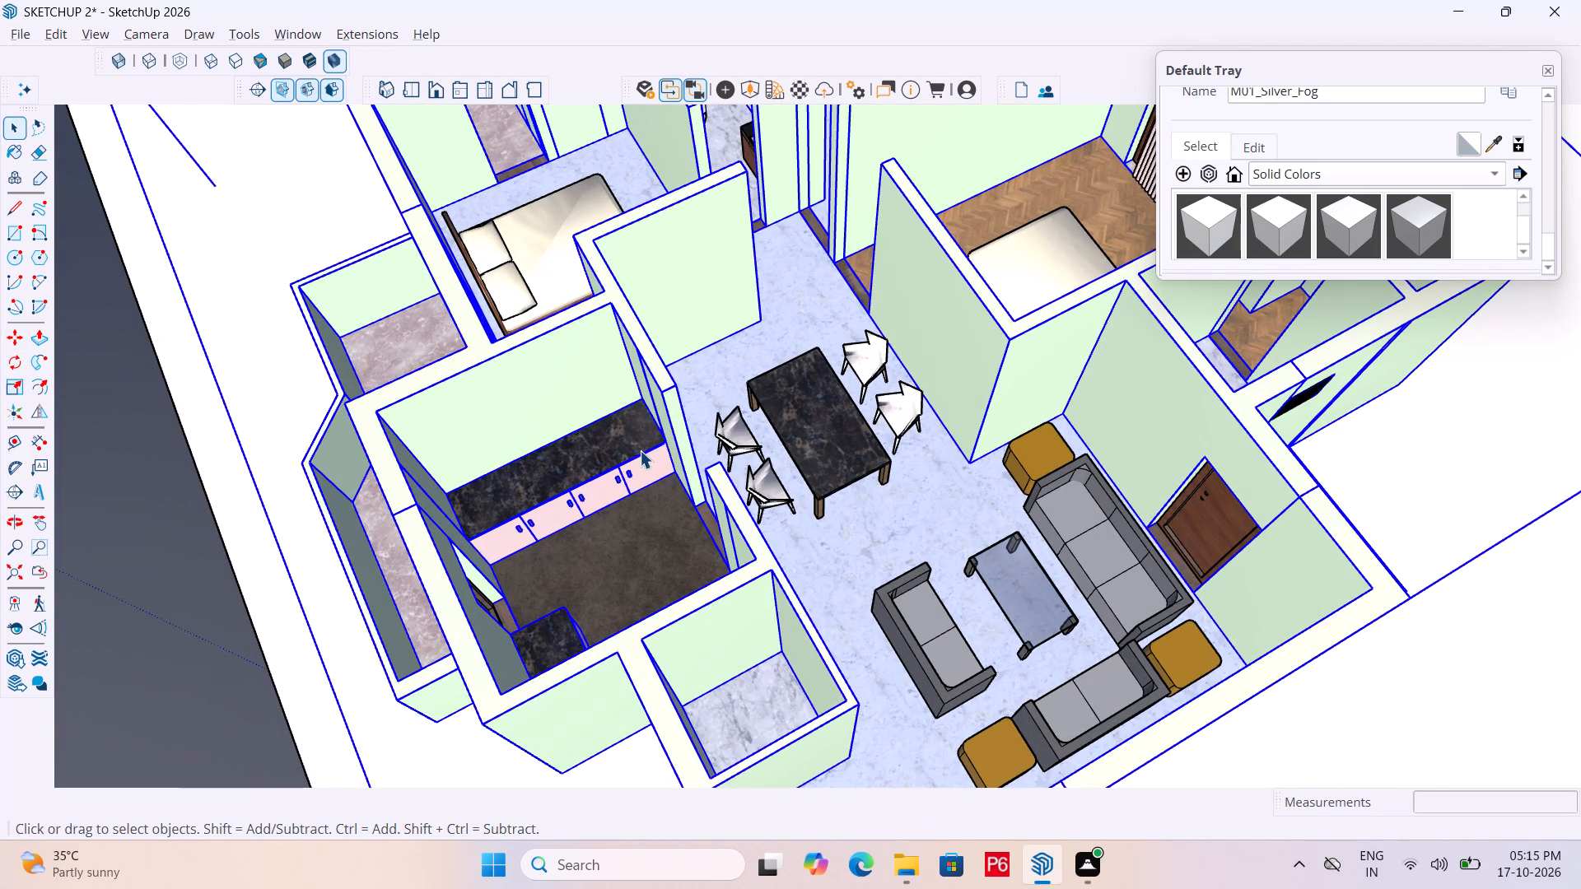
pyautogui.click(782, 417)
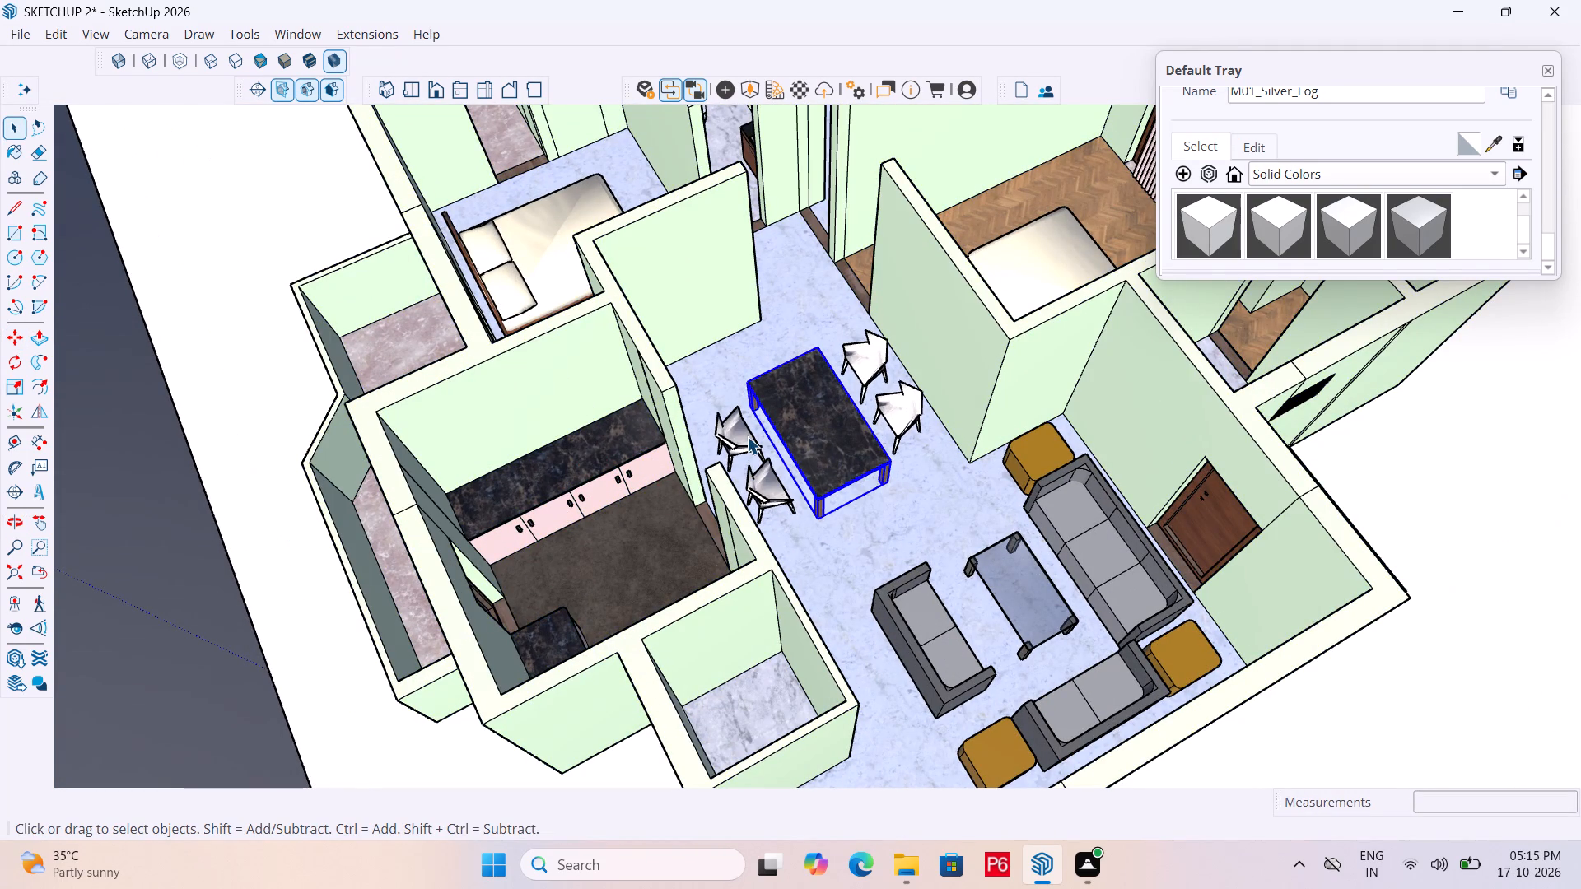
pyautogui.click(747, 436)
pyautogui.keyDown('ctrl'); pyautogui.click(766, 483); pyautogui.keyUp('ctrl')
pyautogui.keyDown('ctrl'); pyautogui.moveTo(901, 398); pyautogui.dragTo(902, 396); pyautogui.keyUp('ctrl')
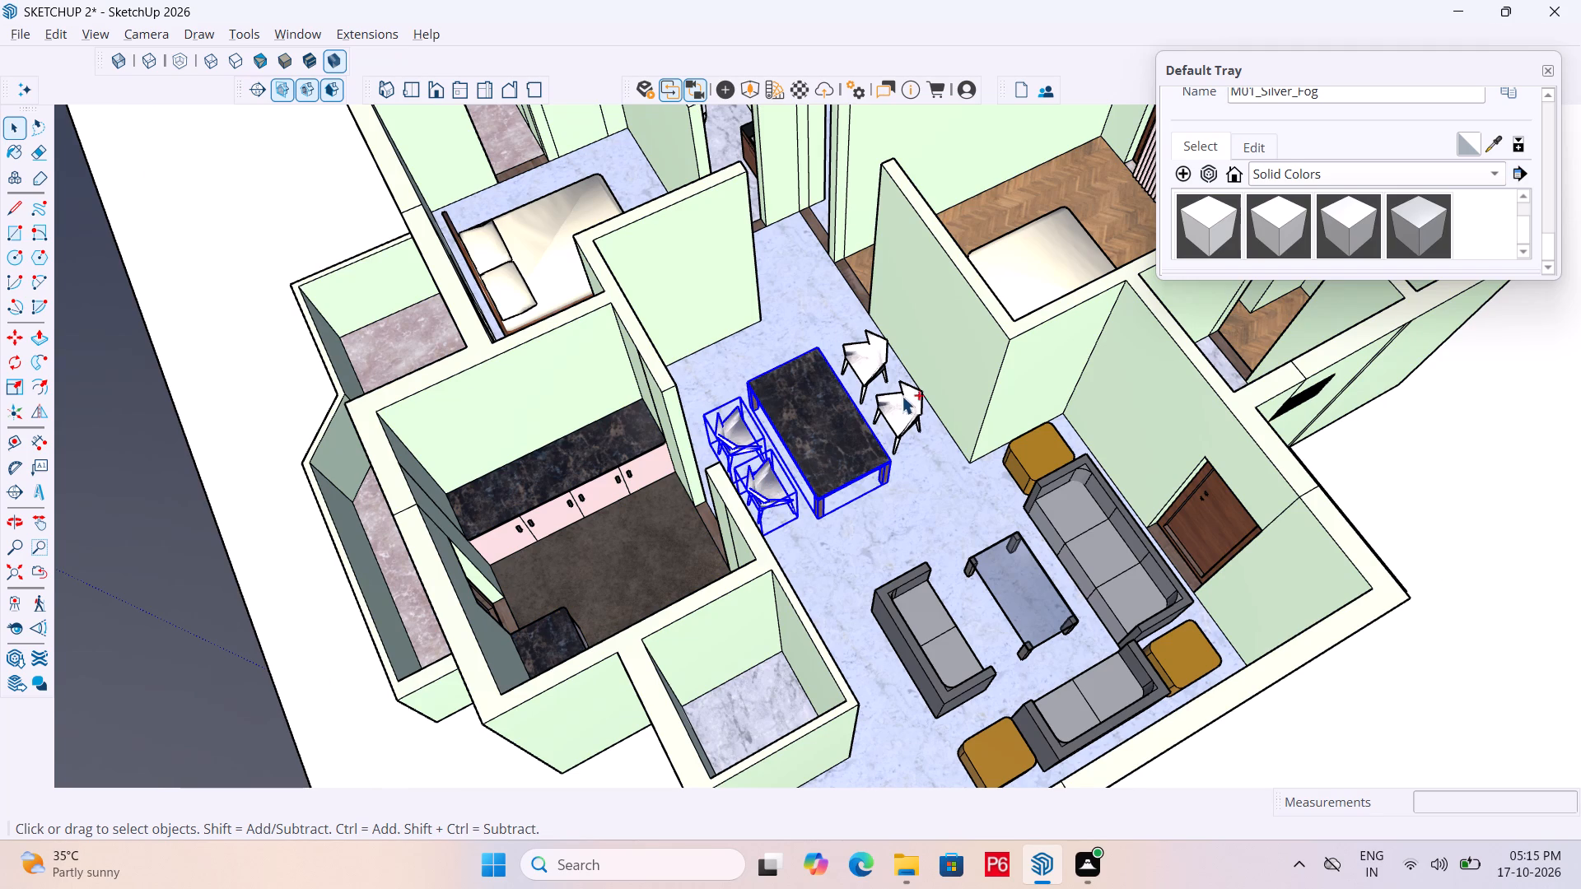
pyautogui.keyDown('ctrl'); pyautogui.moveTo(902, 396); pyautogui.dragTo(902, 389); pyautogui.keyUp('ctrl')
pyautogui.keyDown('ctrl'); pyautogui.click(863, 358); pyautogui.keyUp('ctrl')
pyautogui.keyDown('ctrl'); pyautogui.click(910, 414); pyautogui.keyUp('ctrl')
# Add the living room's coffee table, three sofas and three side tables to the selection.
pyautogui.keyDown('ctrl'); pyautogui.click(997, 572); pyautogui.keyUp('ctrl')
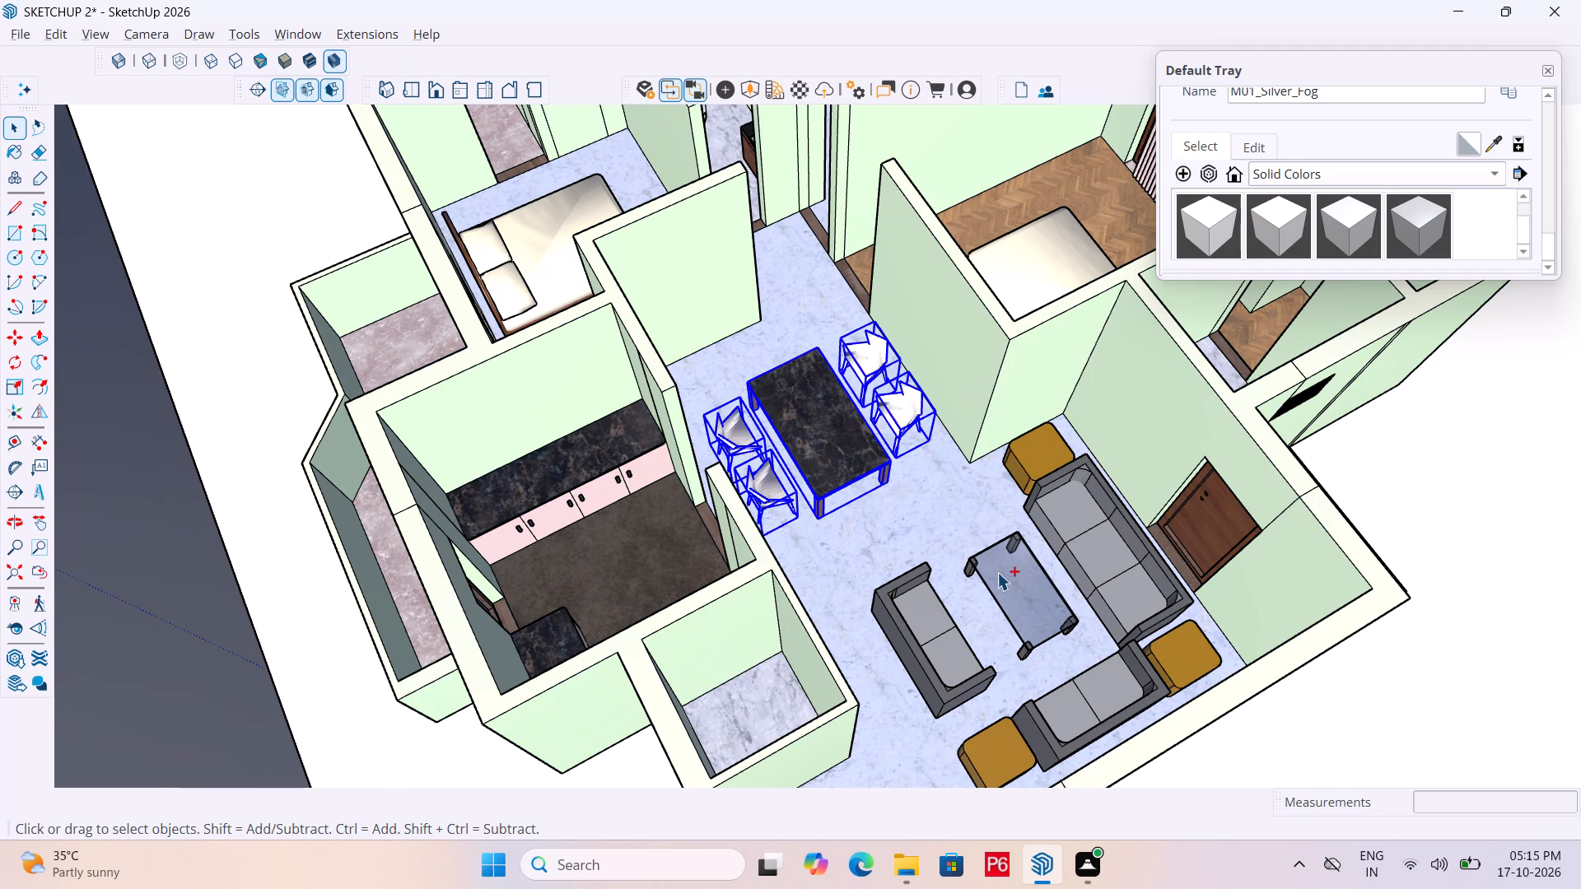
pyautogui.keyDown('ctrl'); pyautogui.moveTo(925, 649); pyautogui.dragTo(937, 641); pyautogui.keyUp('ctrl')
pyautogui.keyDown('ctrl'); pyautogui.moveTo(965, 655); pyautogui.dragTo(974, 649); pyautogui.keyUp('ctrl')
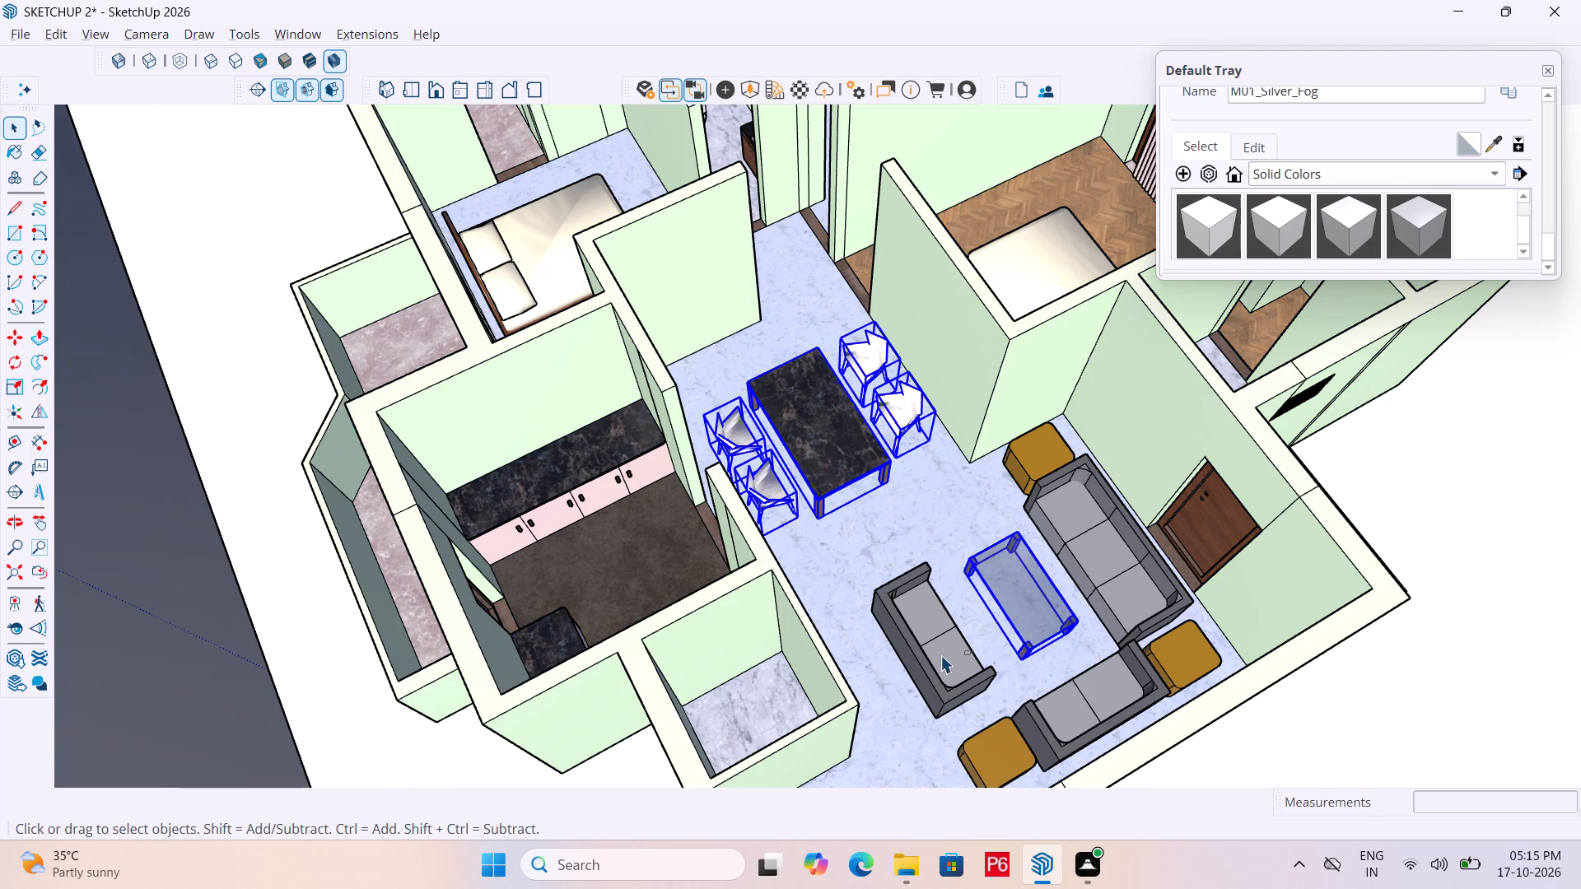
pyautogui.keyDown('ctrl'); pyautogui.click(949, 673); pyautogui.keyUp('ctrl')
pyautogui.keyDown('ctrl'); pyautogui.click(1079, 711); pyautogui.keyUp('ctrl')
pyautogui.keyDown('ctrl'); pyautogui.click(1010, 771); pyautogui.keyUp('ctrl')
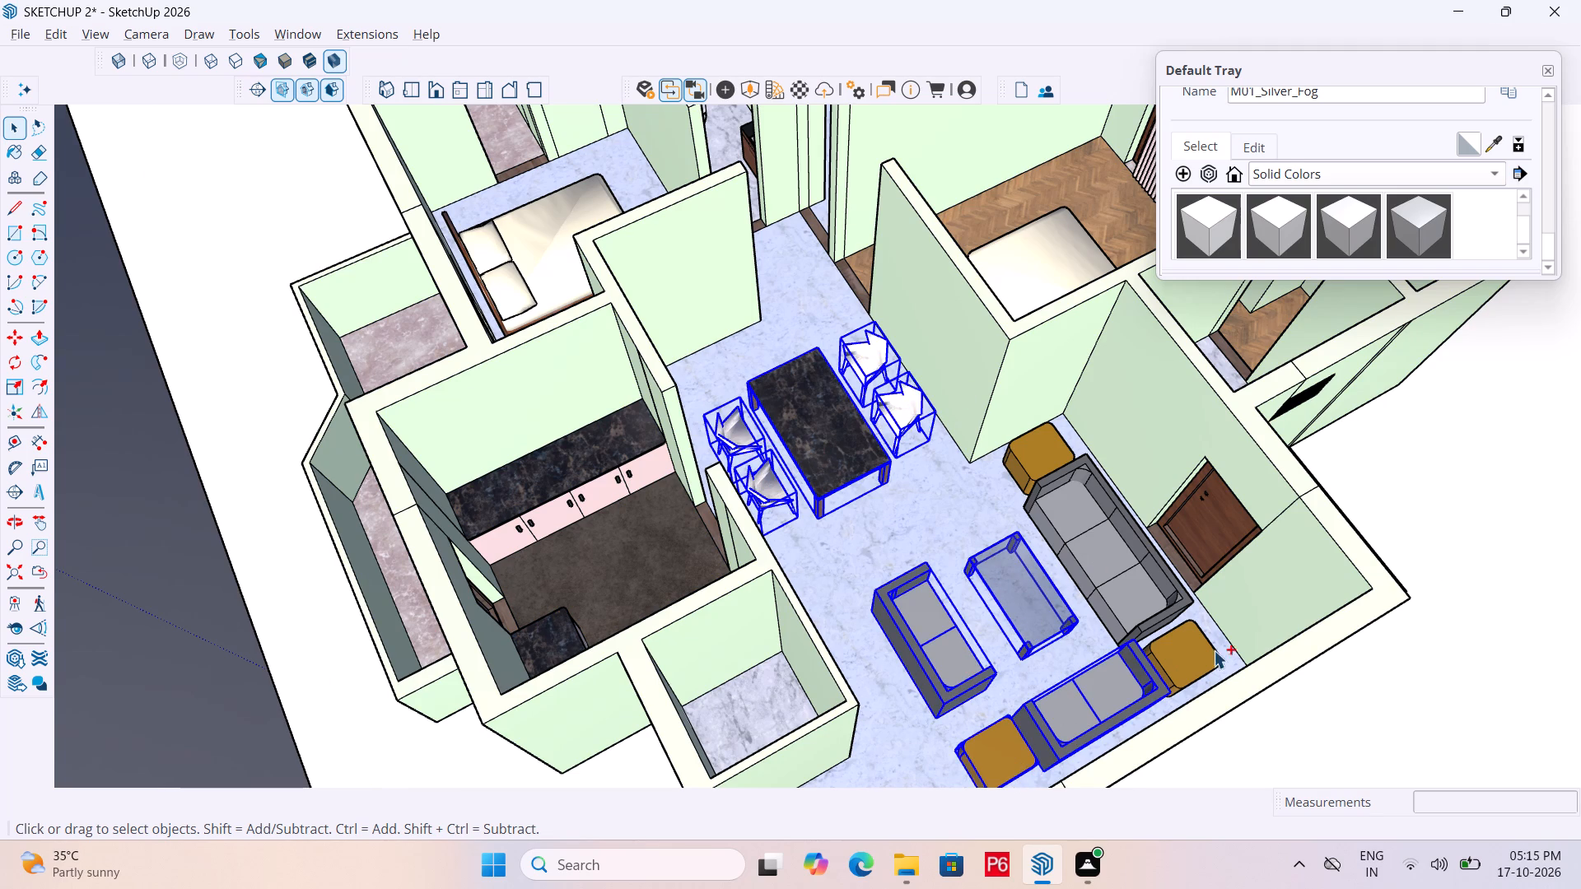
pyautogui.keyDown('ctrl'); pyautogui.click(1210, 654); pyautogui.keyUp('ctrl')
pyautogui.keyDown('ctrl'); pyautogui.click(1143, 595); pyautogui.keyUp('ctrl')
pyautogui.keyDown('ctrl'); pyautogui.click(1019, 460); pyautogui.keyUp('ctrl')
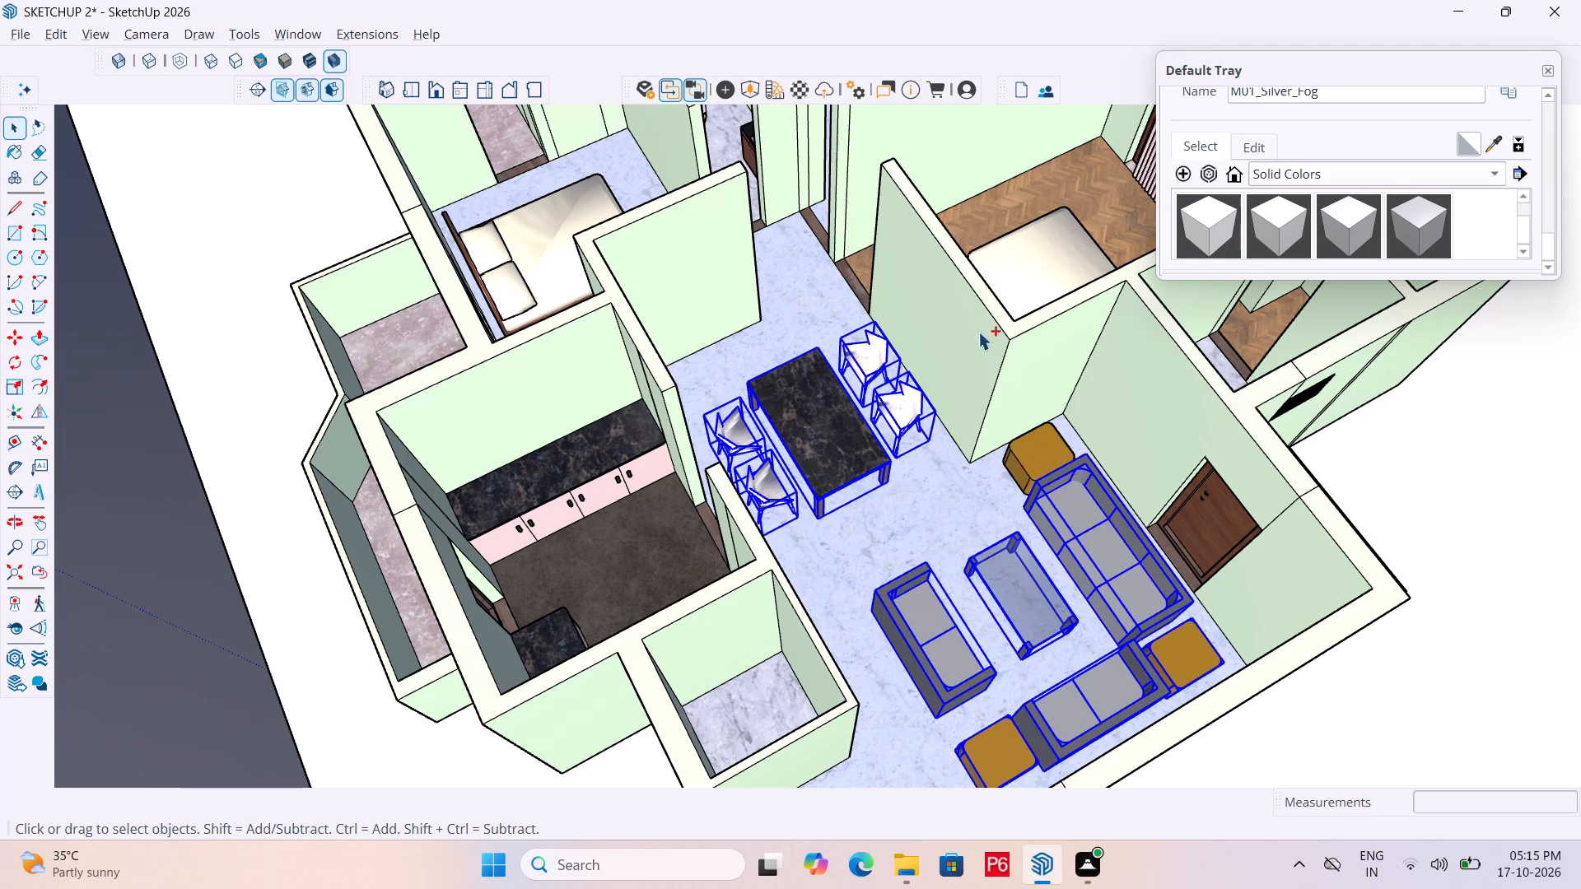
# Add the three bedrooms' beds and the toilet of the bathroom between the bedrooms to the selection.
pyautogui.keyDown('ctrl'); pyautogui.scroll(-6, 740, 458); pyautogui.keyUp('ctrl')
pyautogui.keyDown('ctrl'); pyautogui.scroll(1, 901, 325); pyautogui.keyUp('ctrl')
pyautogui.keyDown('ctrl'); pyautogui.moveTo(921, 319); pyautogui.dragTo(913, 410, button='middle'); pyautogui.keyUp('ctrl')
pyautogui.keyDown('ctrl'); pyautogui.scroll(-1, 924, 319); pyautogui.keyUp('ctrl')
pyautogui.keyDown('ctrl'); pyautogui.scroll(1, 913, 407); pyautogui.keyUp('ctrl')
pyautogui.keyDown('ctrl'); pyautogui.click(939, 413); pyautogui.keyUp('ctrl')
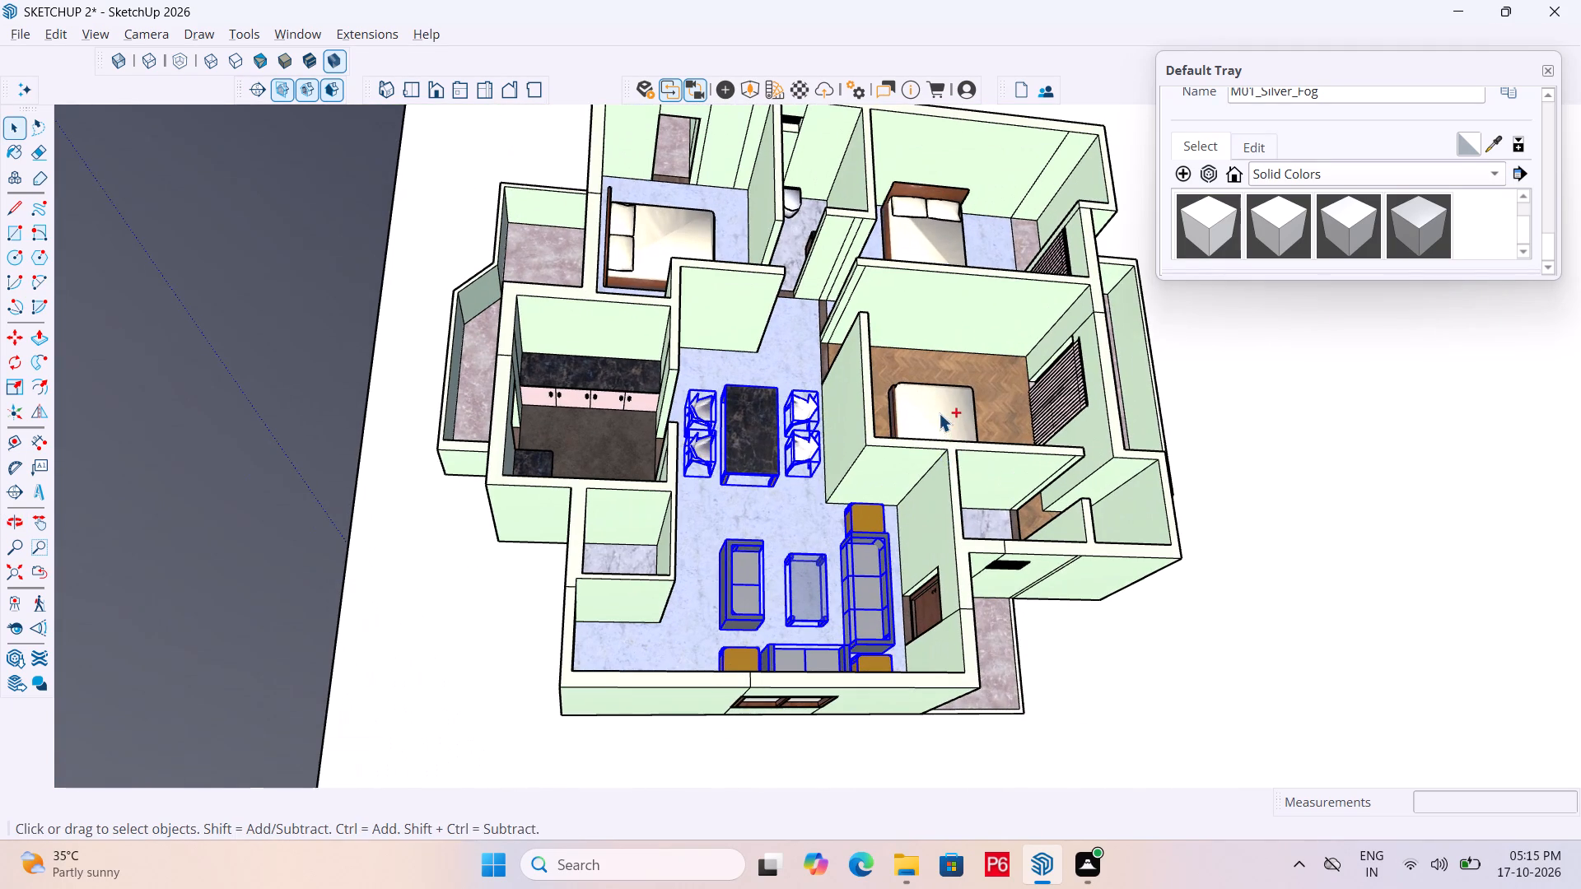
pyautogui.keyDown('ctrl'); pyautogui.click(916, 212); pyautogui.keyUp('ctrl')
pyautogui.keyDown('ctrl'); pyautogui.click(688, 230); pyautogui.keyUp('ctrl')
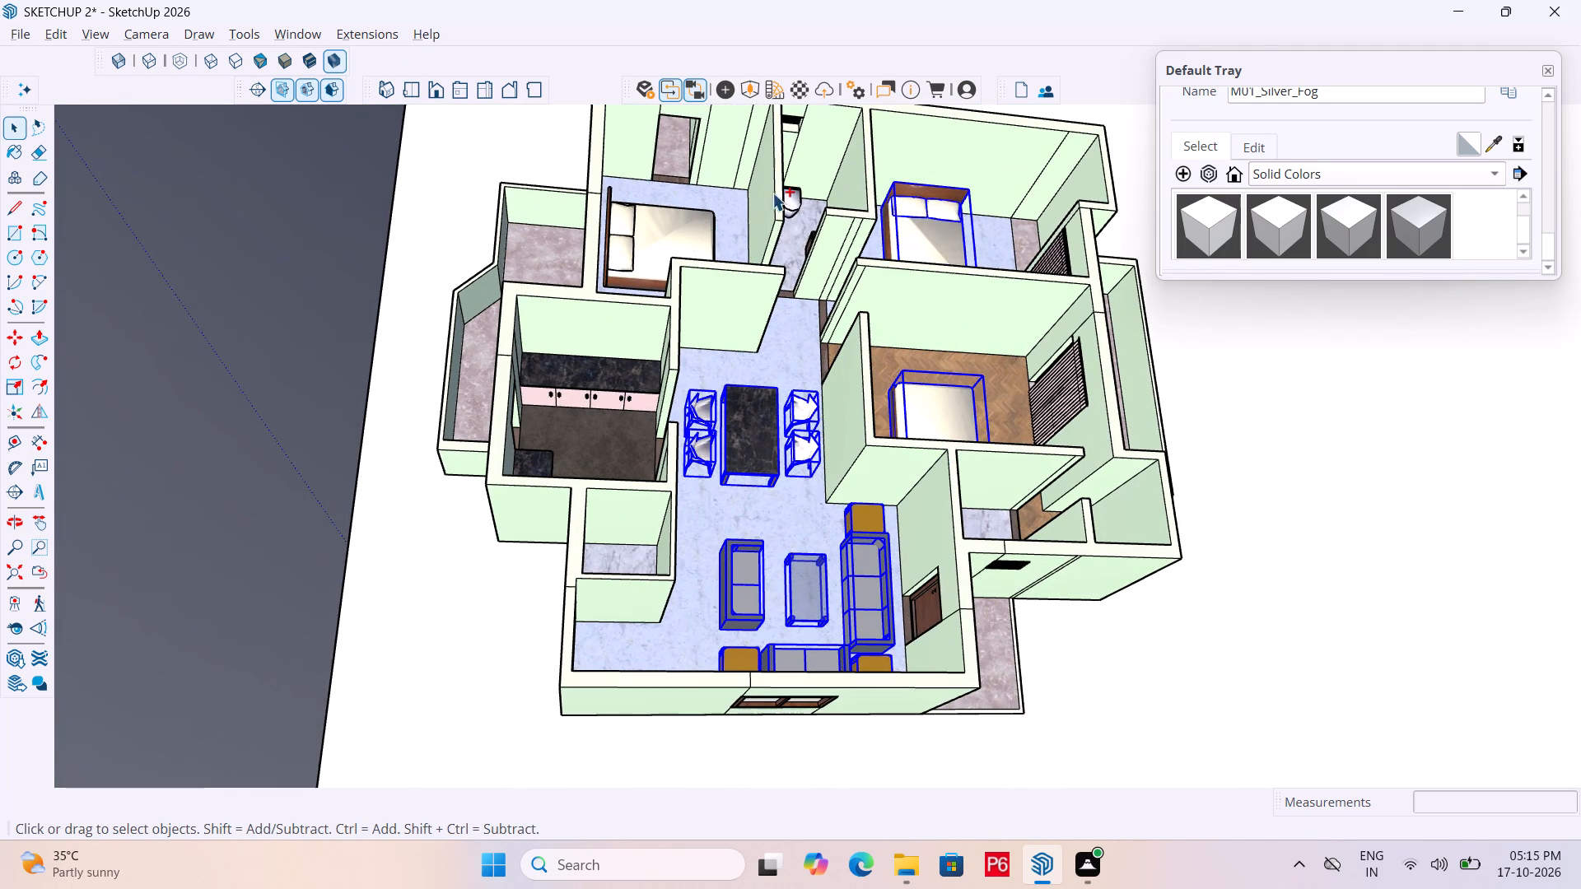
pyautogui.keyDown('ctrl'); pyautogui.scroll(4, 809, 193); pyautogui.keyUp('ctrl')
pyautogui.keyDown('ctrl'); pyautogui.click(788, 212); pyautogui.keyUp('ctrl')
pyautogui.keyDown('ctrl'); pyautogui.scroll(-5, 633, 203); pyautogui.keyUp('ctrl')
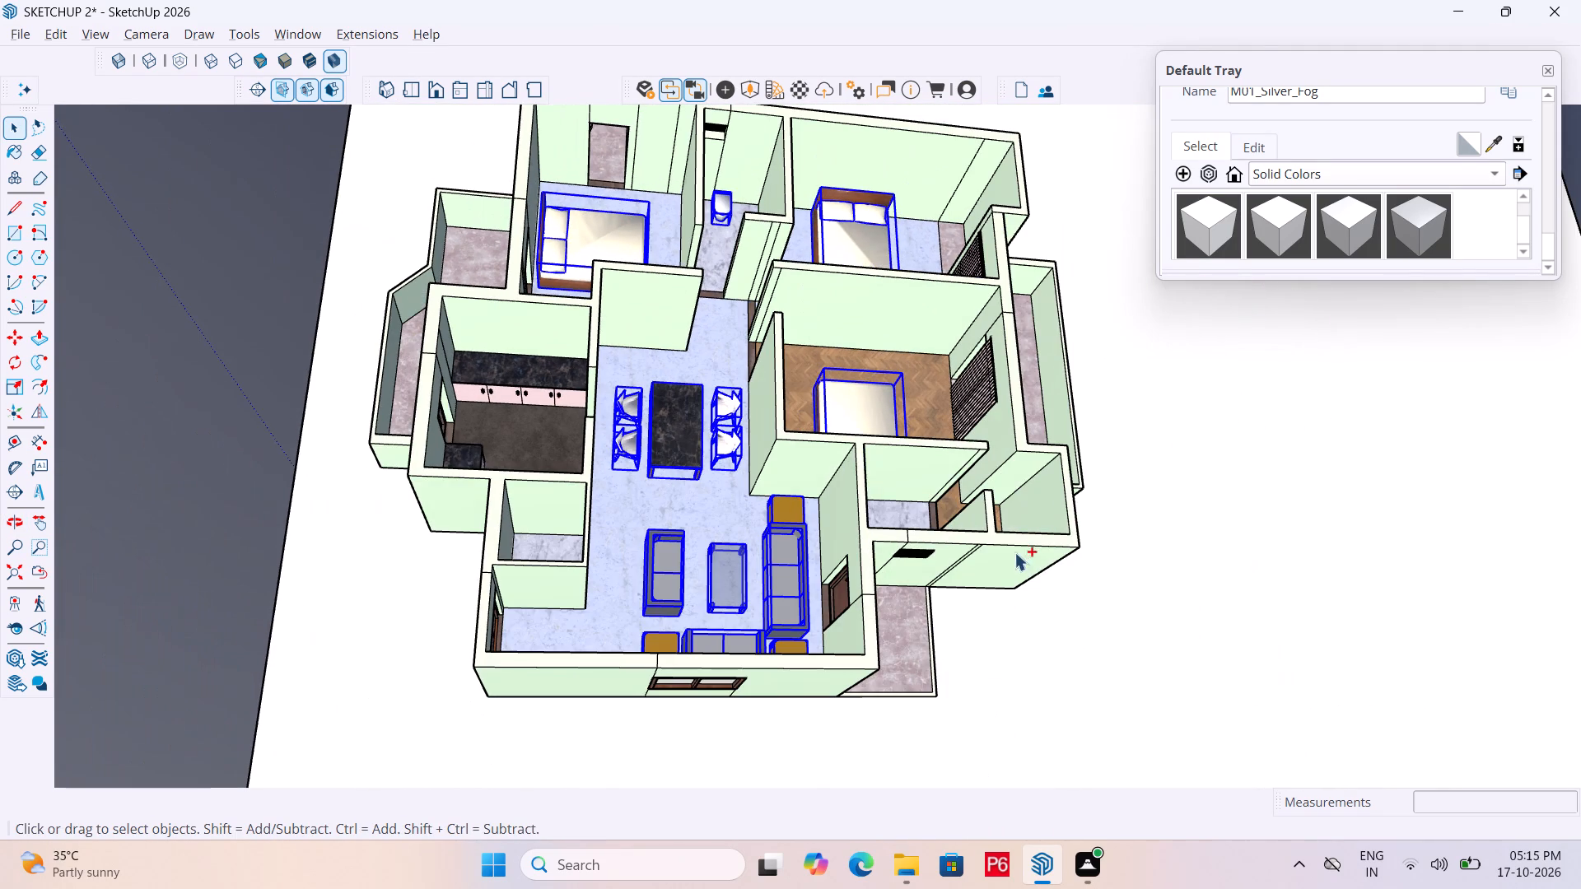
# Add the washbasin and toilet of the bathroom beside the wood-floored bedroom to the selection.
pyautogui.keyDown('ctrl'); pyautogui.moveTo(627, 621); pyautogui.dragTo(571, 733, button='middle'); pyautogui.keyUp('ctrl')
pyautogui.keyDown('ctrl'); pyautogui.scroll(10, 889, 516); pyautogui.keyUp('ctrl')
pyautogui.keyDown('ctrl'); pyautogui.moveTo(852, 582); pyautogui.dragTo(1055, 691, button='middle'); pyautogui.keyUp('ctrl')
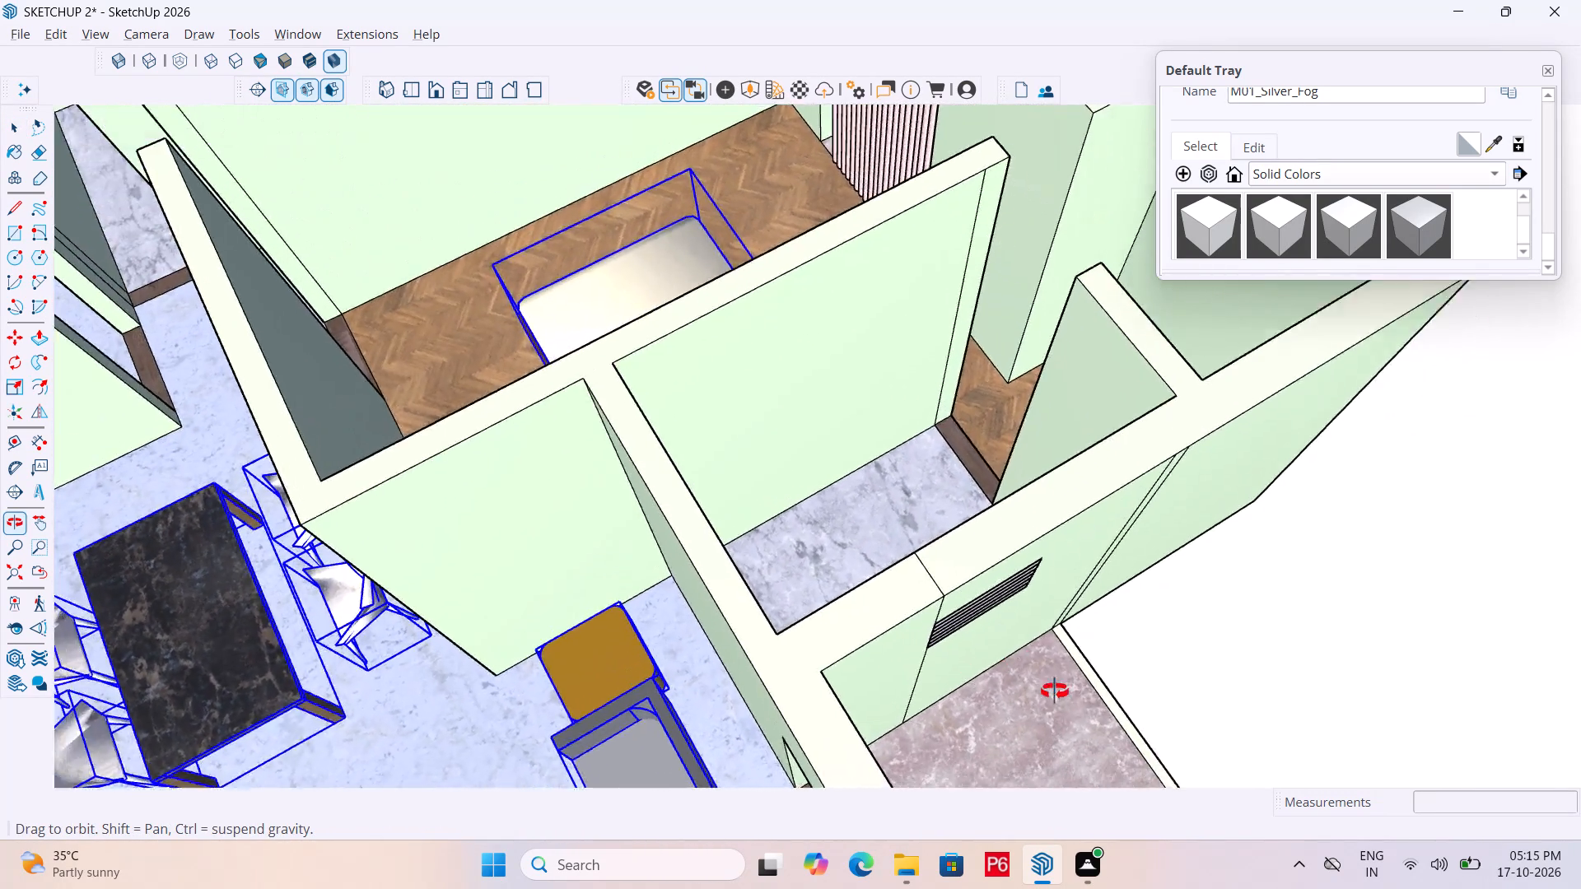
pyautogui.keyDown('ctrl'); pyautogui.moveTo(1055, 691); pyautogui.dragTo(1575, 524, button='middle'); pyautogui.keyUp('ctrl')
pyautogui.scroll(-7, 1383, 444)
pyautogui.moveTo(898, 531); pyautogui.dragTo(1070, 465, button='middle')
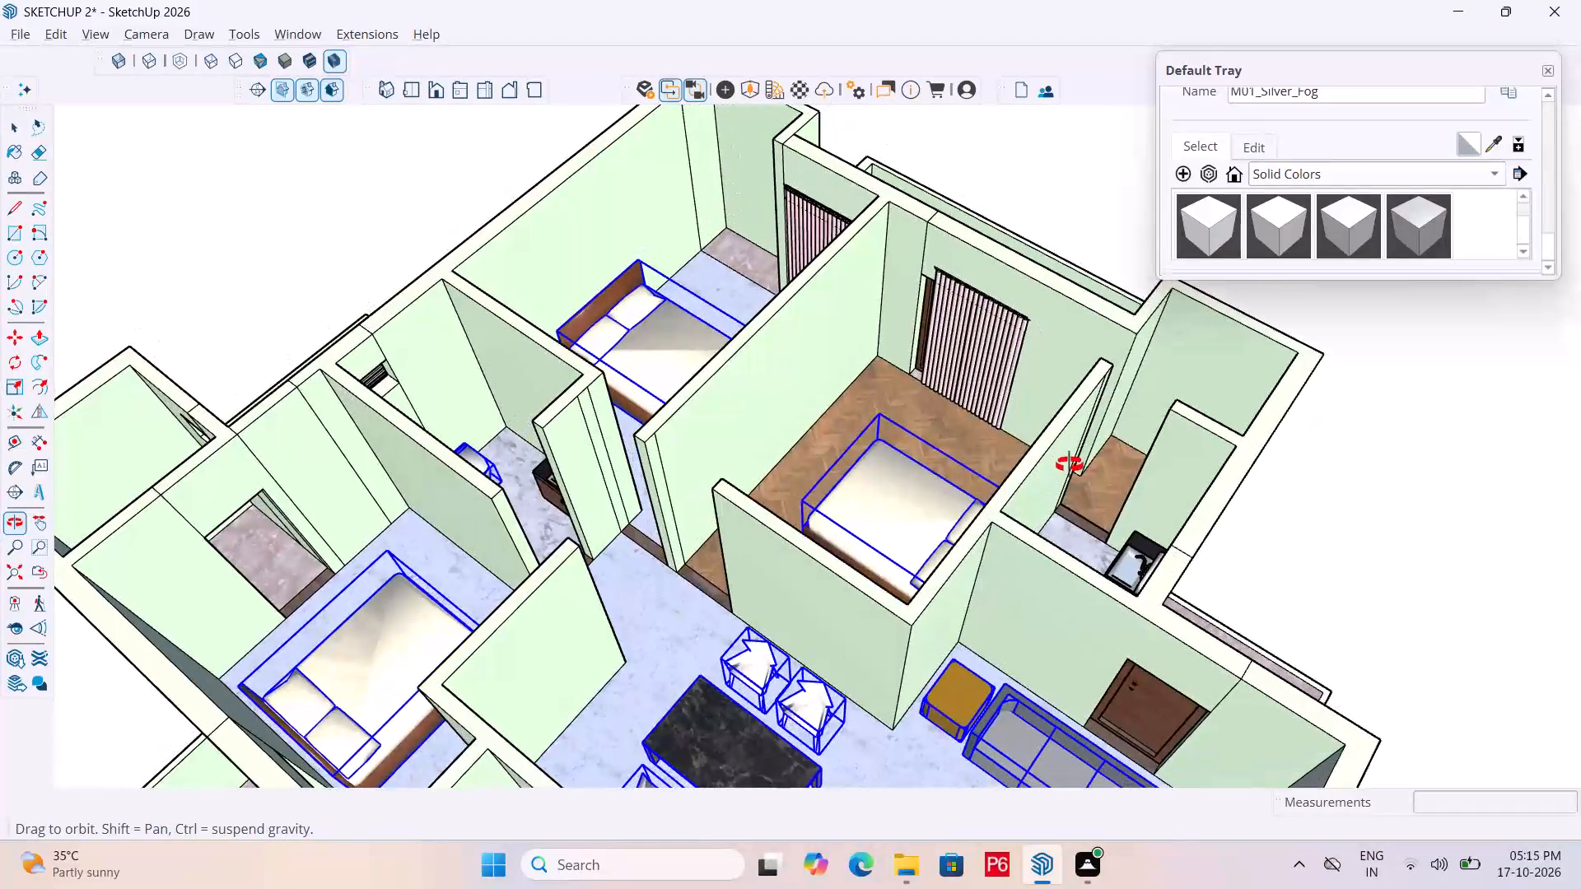
pyautogui.moveTo(1070, 465); pyautogui.dragTo(575, 543, button='middle')
pyautogui.scroll(-6, 1012, 396)
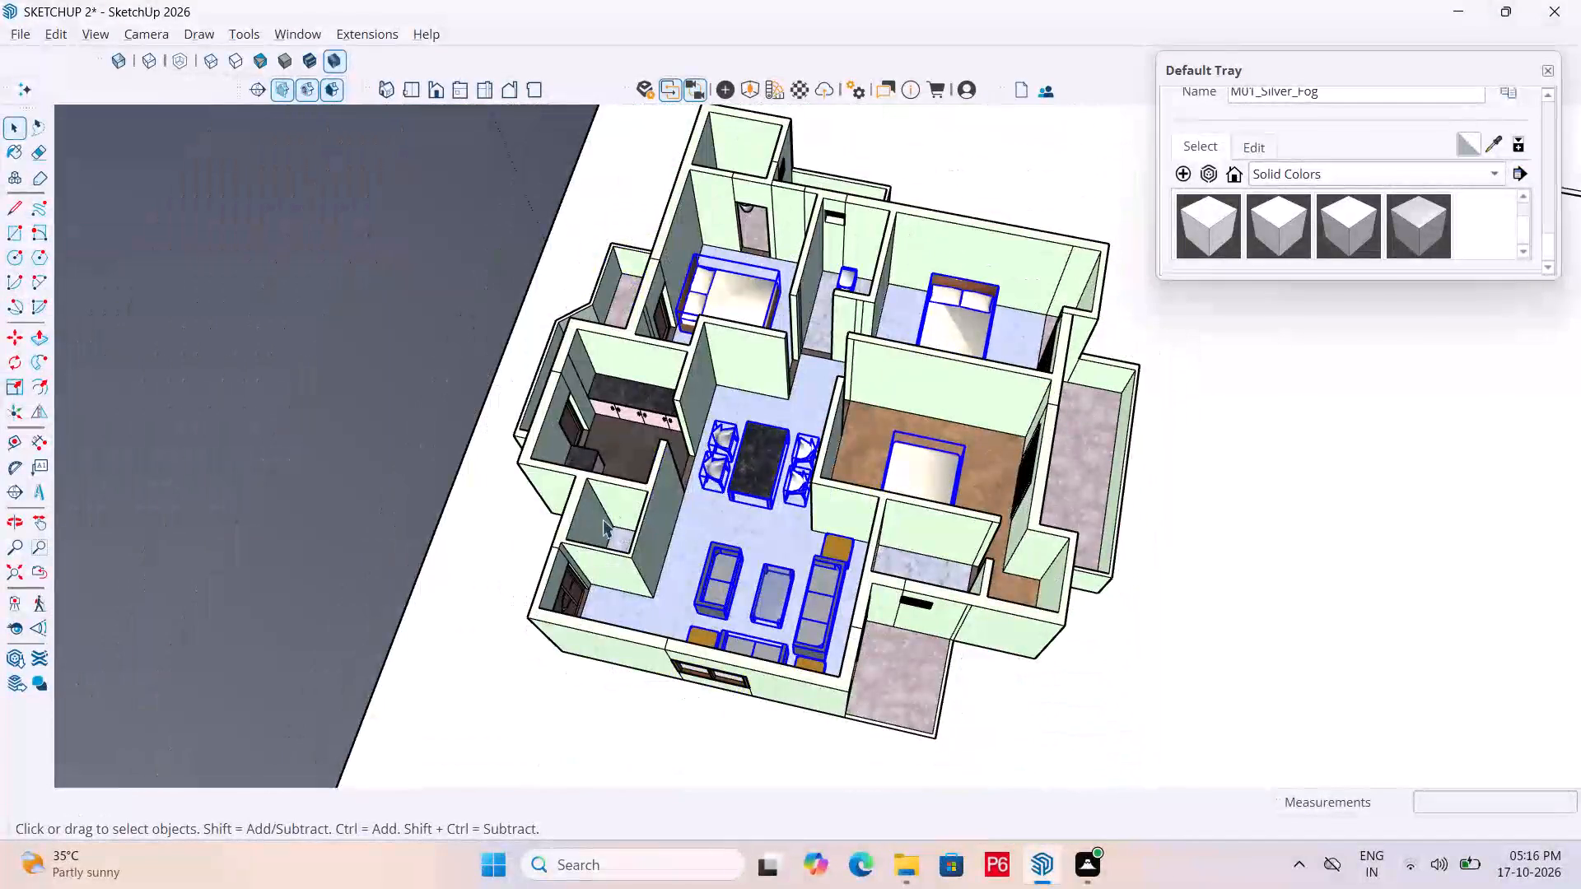
pyautogui.moveTo(850, 594); pyautogui.dragTo(187, 570, button='middle')
pyautogui.scroll(6, 587, 533)
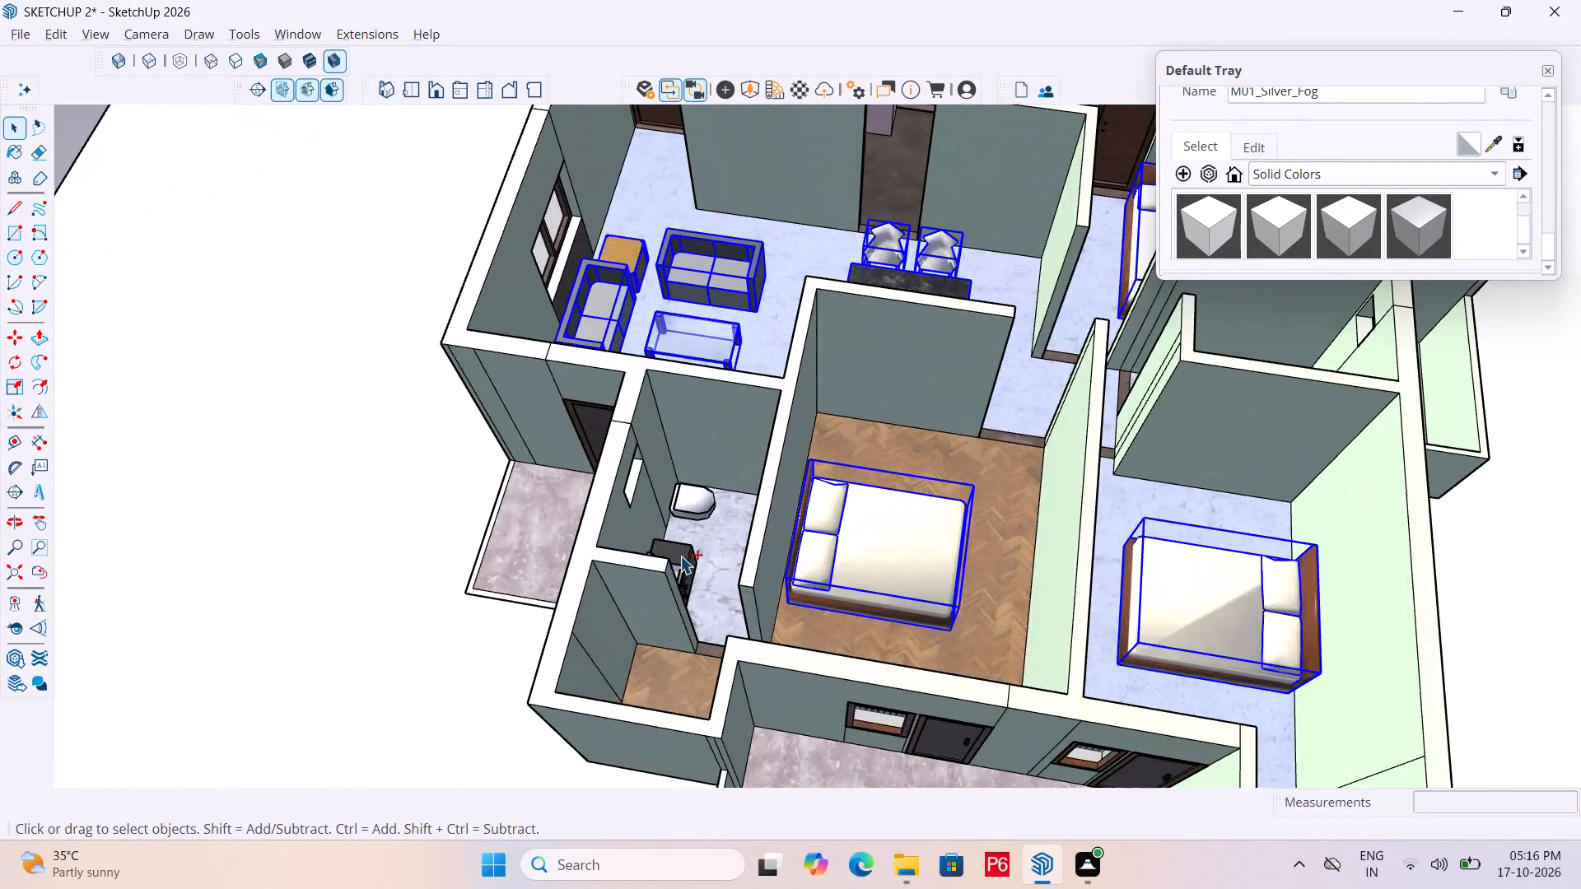
pyautogui.keyDown('ctrl'); pyautogui.click(681, 561); pyautogui.keyUp('ctrl')
pyautogui.keyDown('ctrl'); pyautogui.click(702, 490); pyautogui.keyUp('ctrl')
pyautogui.scroll(-5, 607, 472)
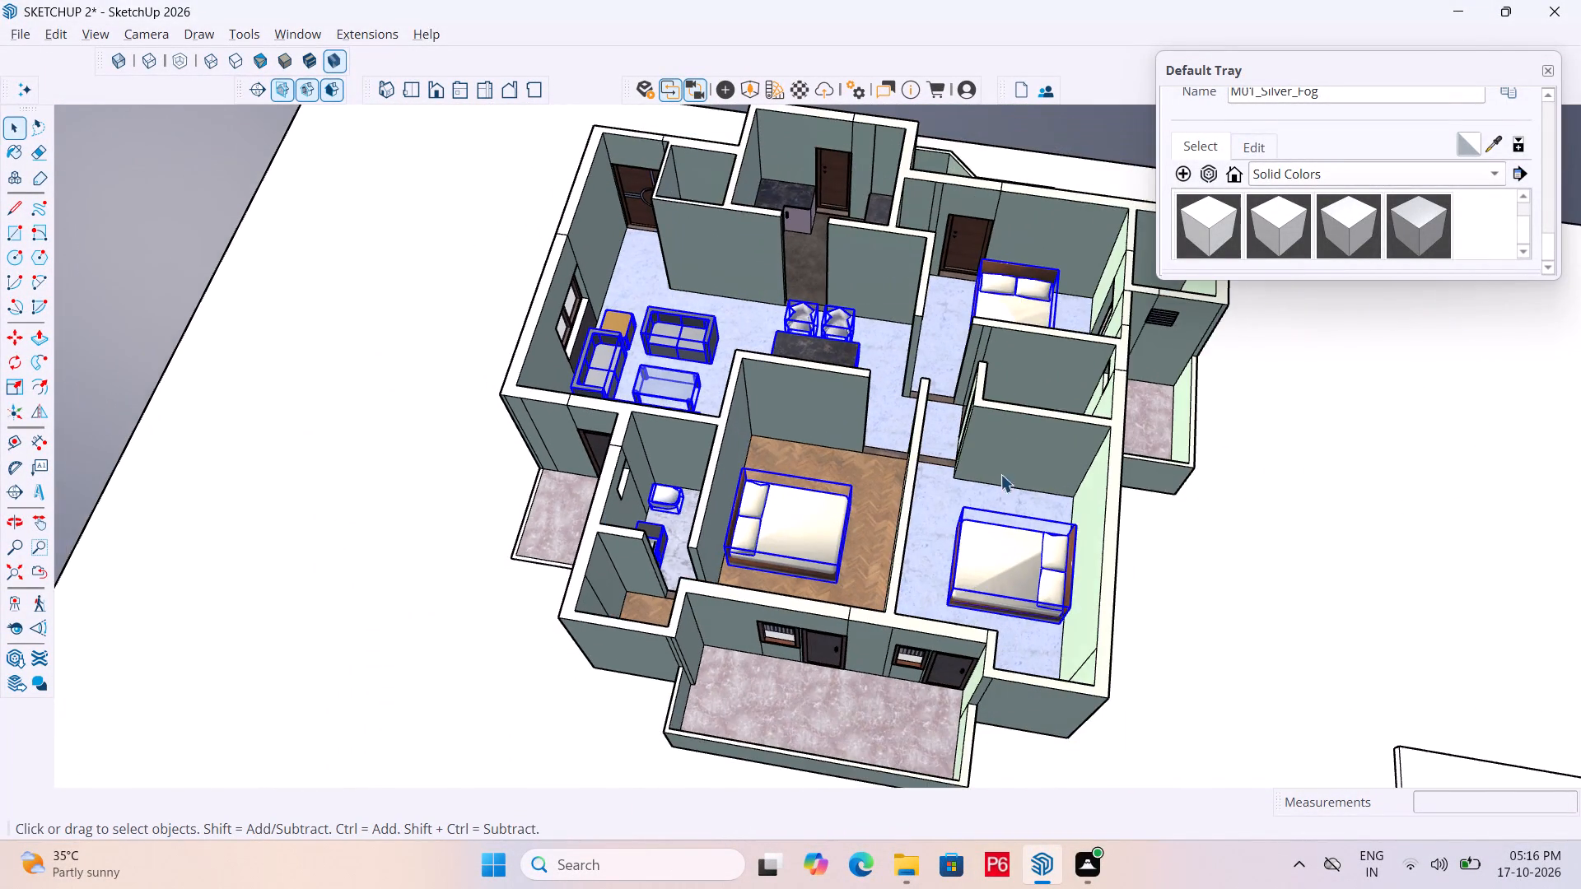
# Add the washbasin of the bathroom between the bedrooms to the selection.
pyautogui.moveTo(1080, 471); pyautogui.dragTo(1580, 454, button='middle')
pyautogui.moveTo(592, 443); pyautogui.dragTo(1401, 404, button='middle')
pyautogui.moveTo(355, 380); pyautogui.dragTo(450, 520, button='middle')
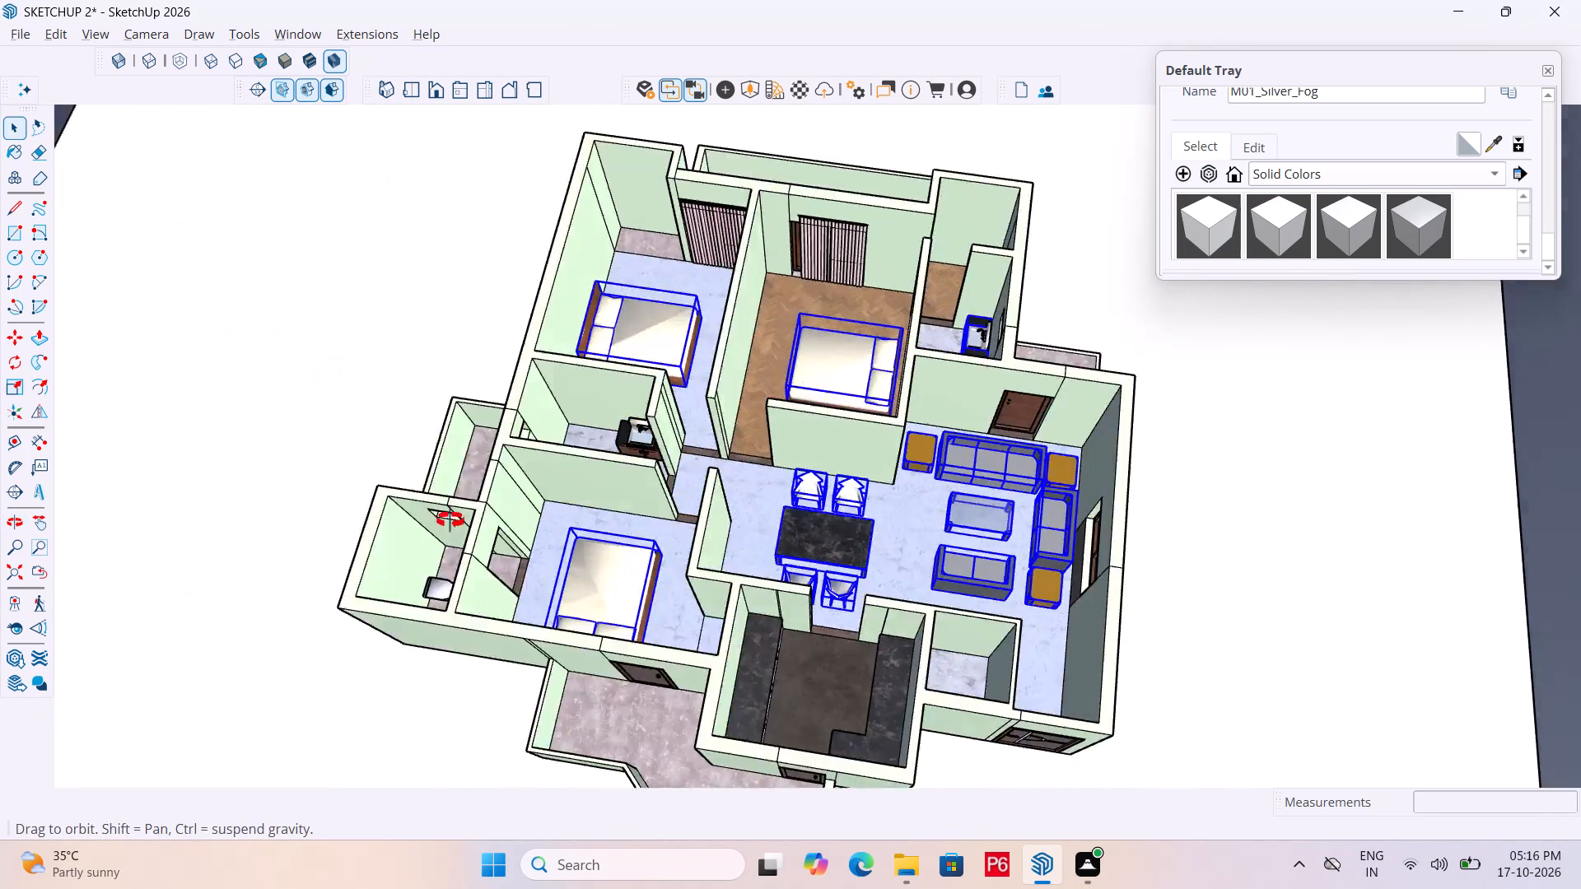
pyautogui.moveTo(450, 520); pyautogui.dragTo(798, 546, button='middle')
pyautogui.keyDown('ctrl'); pyautogui.click(692, 589); pyautogui.keyUp('ctrl')
# Add the curtains of the wood-floored bedroom and the adjoining bedroom to the selection.
pyautogui.scroll(-3, 930, 465)
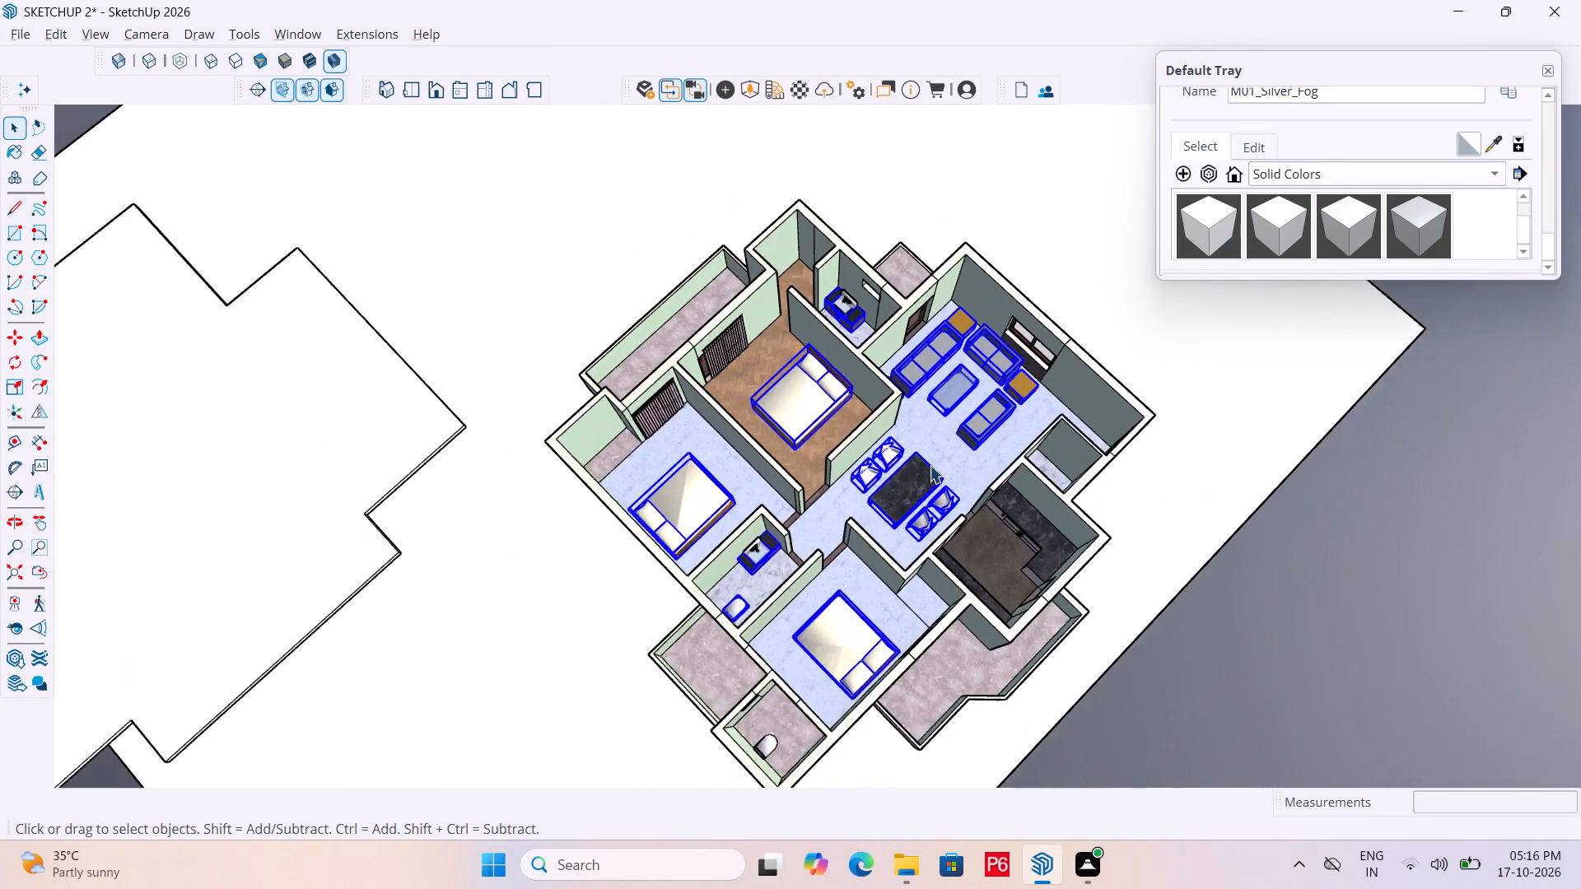
pyautogui.scroll(-1, 930, 465)
pyautogui.scroll(11, 755, 411)
pyautogui.keyDown('ctrl'); pyautogui.click(631, 415); pyautogui.keyUp('ctrl')
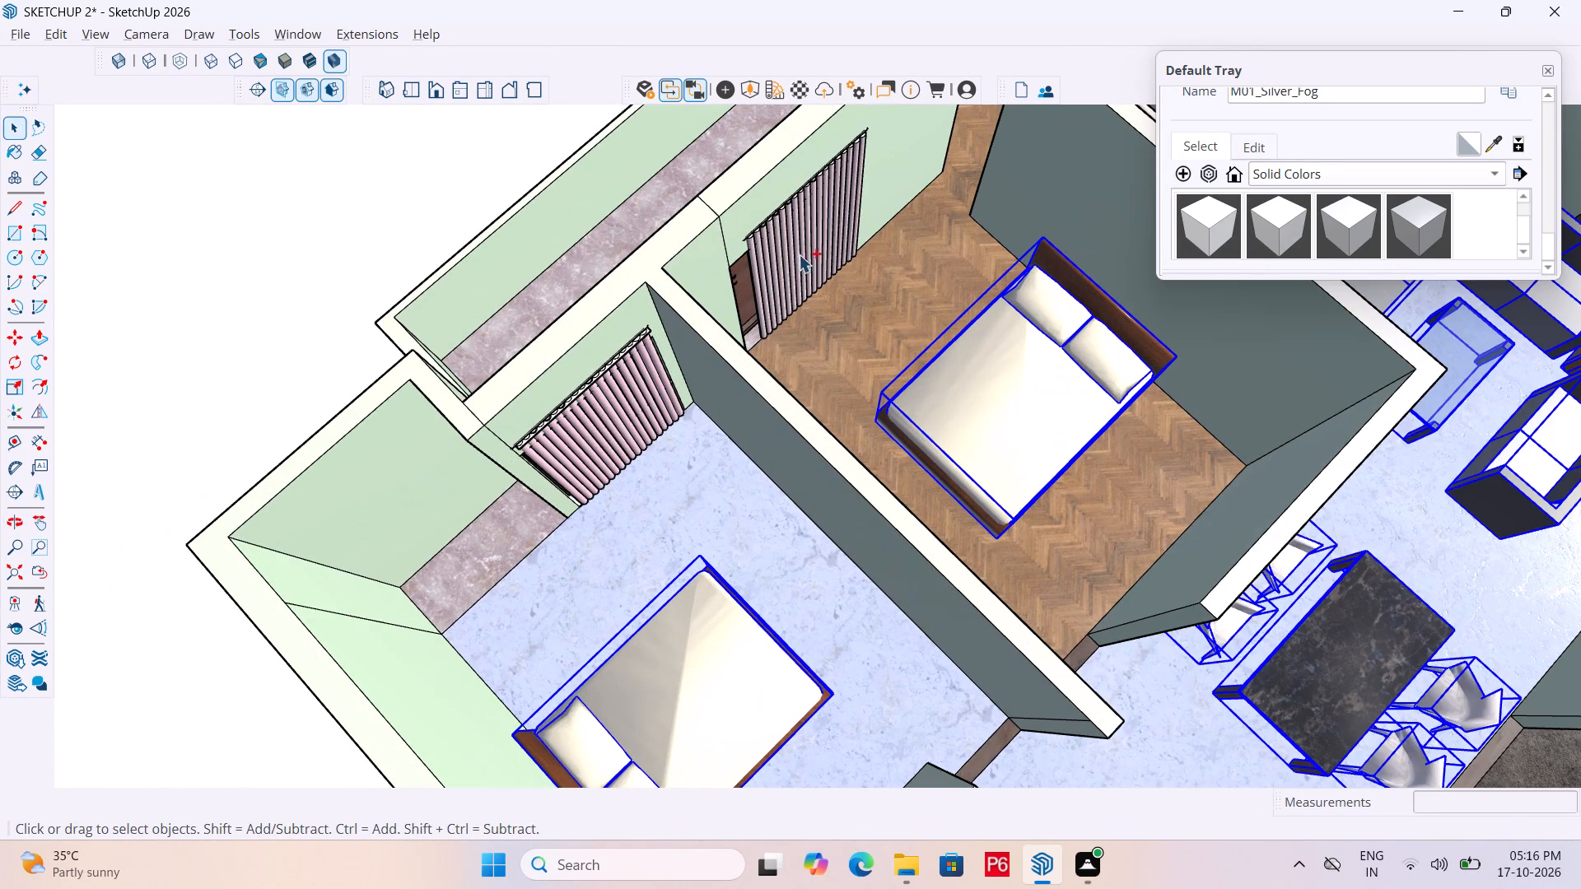
pyautogui.keyDown('ctrl'); pyautogui.click(800, 254); pyautogui.keyUp('ctrl')
pyautogui.scroll(5, 704, 299)
pyautogui.scroll(-7, 599, 293)
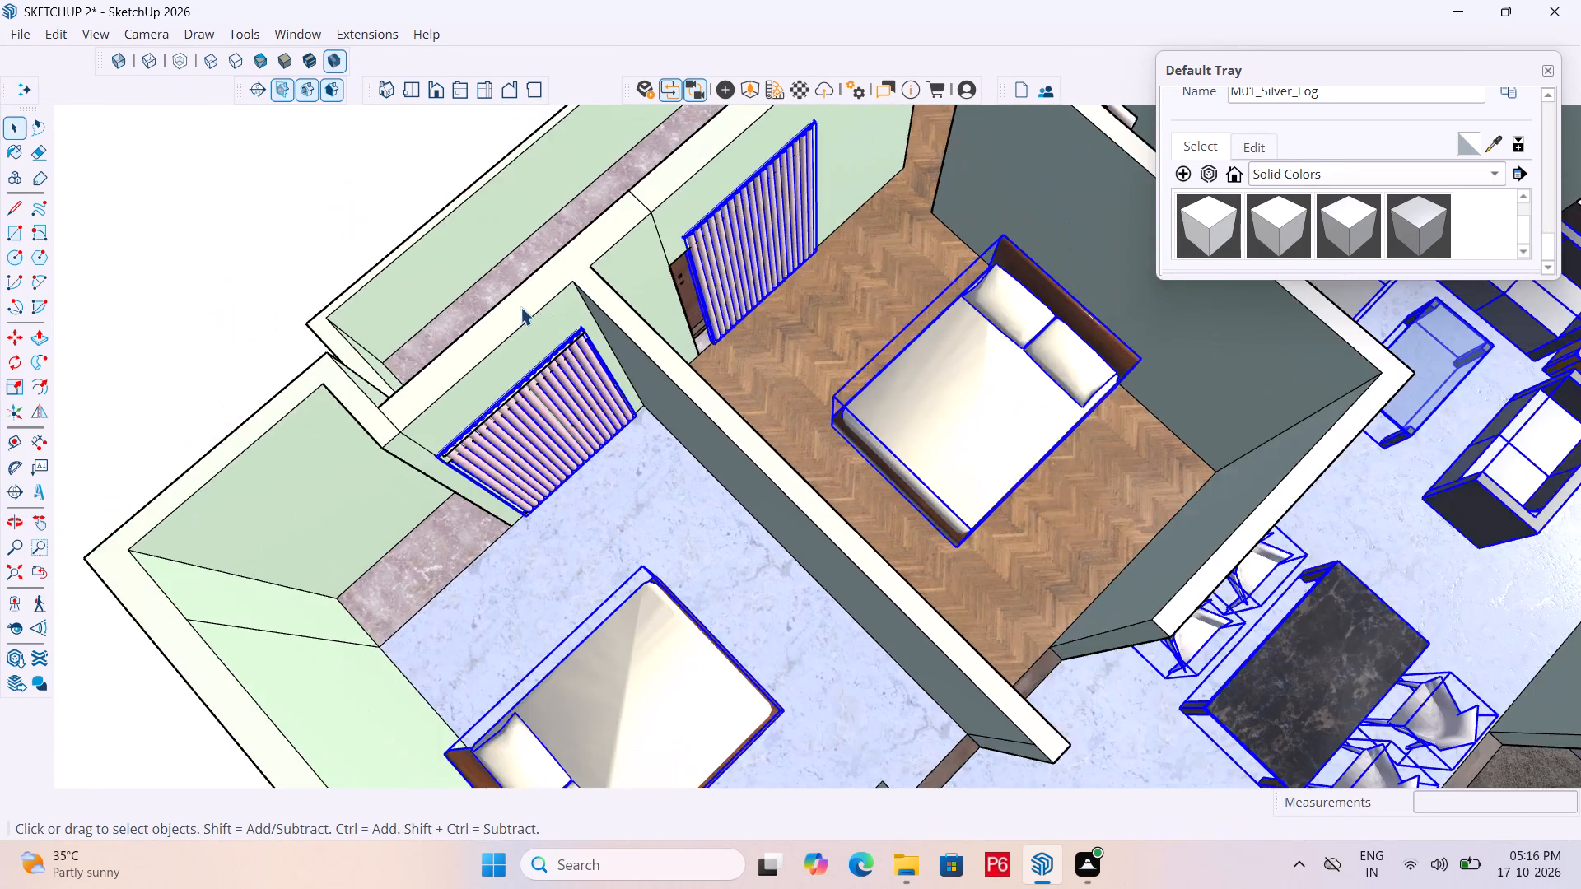
pyautogui.scroll(-11, 520, 307)
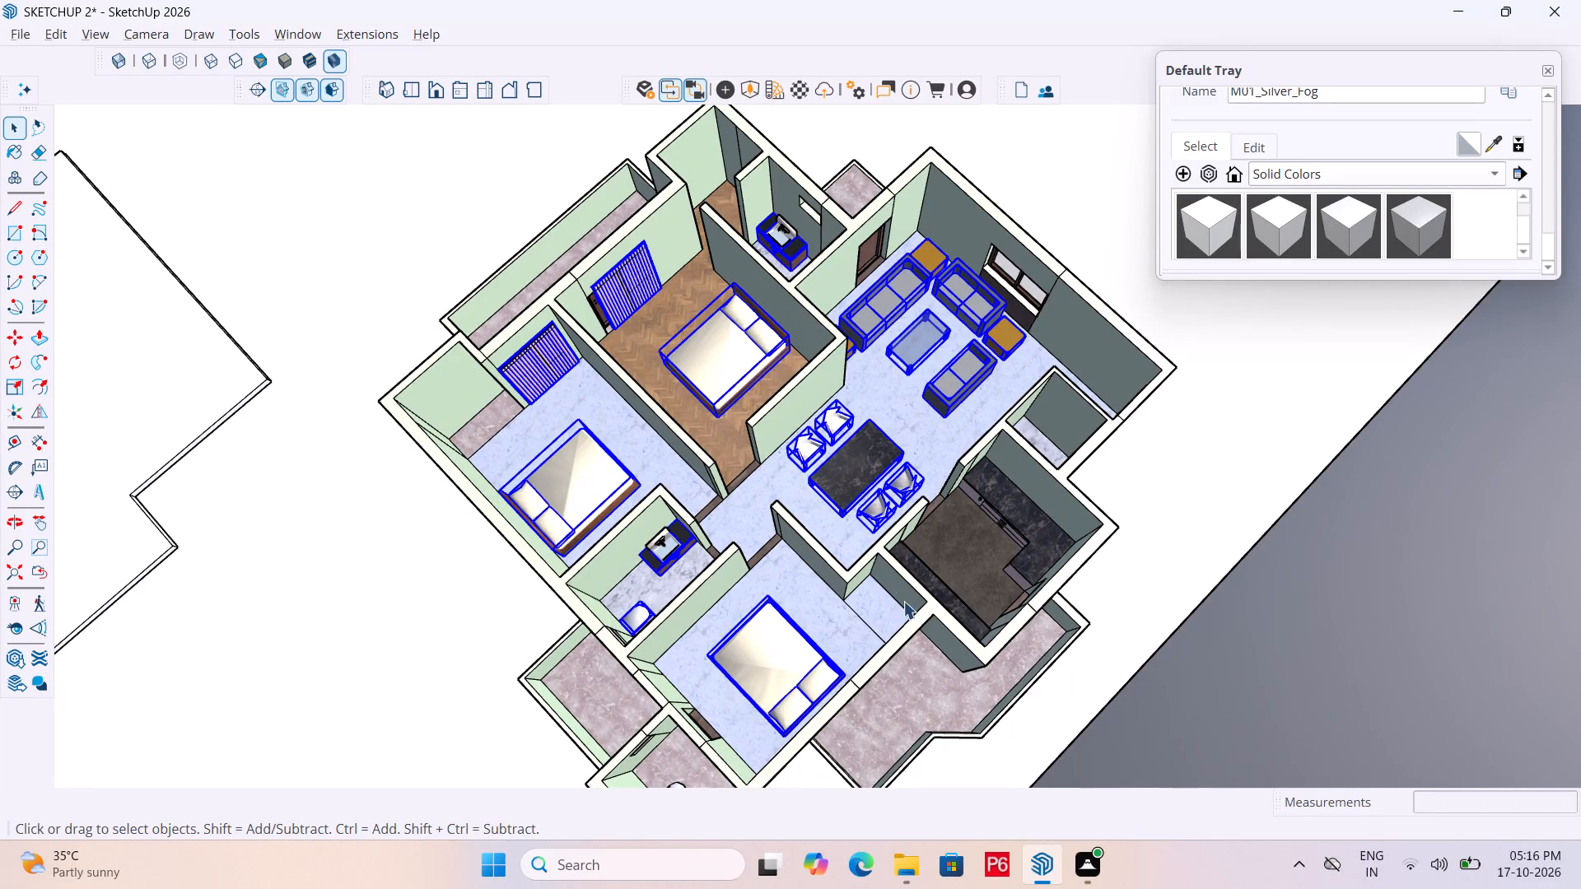
# Add the toilet of the outer corner bathroom to the selection.
pyautogui.scroll(-3, 725, 545)
pyautogui.moveTo(820, 582); pyautogui.dragTo(401, 358, button='middle')
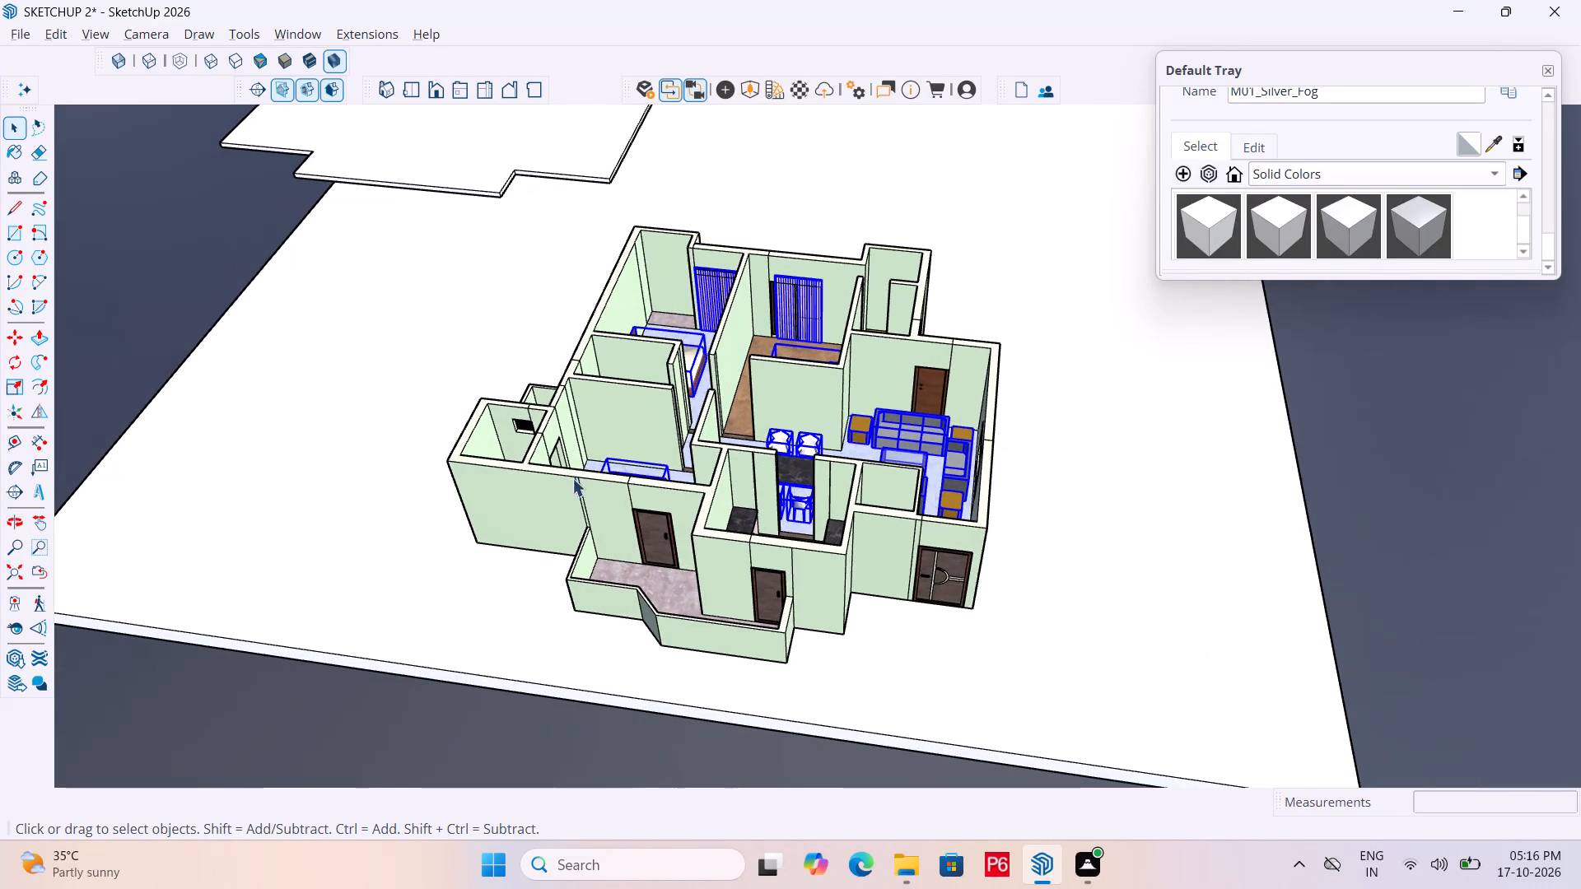
pyautogui.scroll(6, 491, 418)
pyautogui.moveTo(544, 476); pyautogui.dragTo(675, 696, button='middle')
pyautogui.scroll(3, 587, 710)
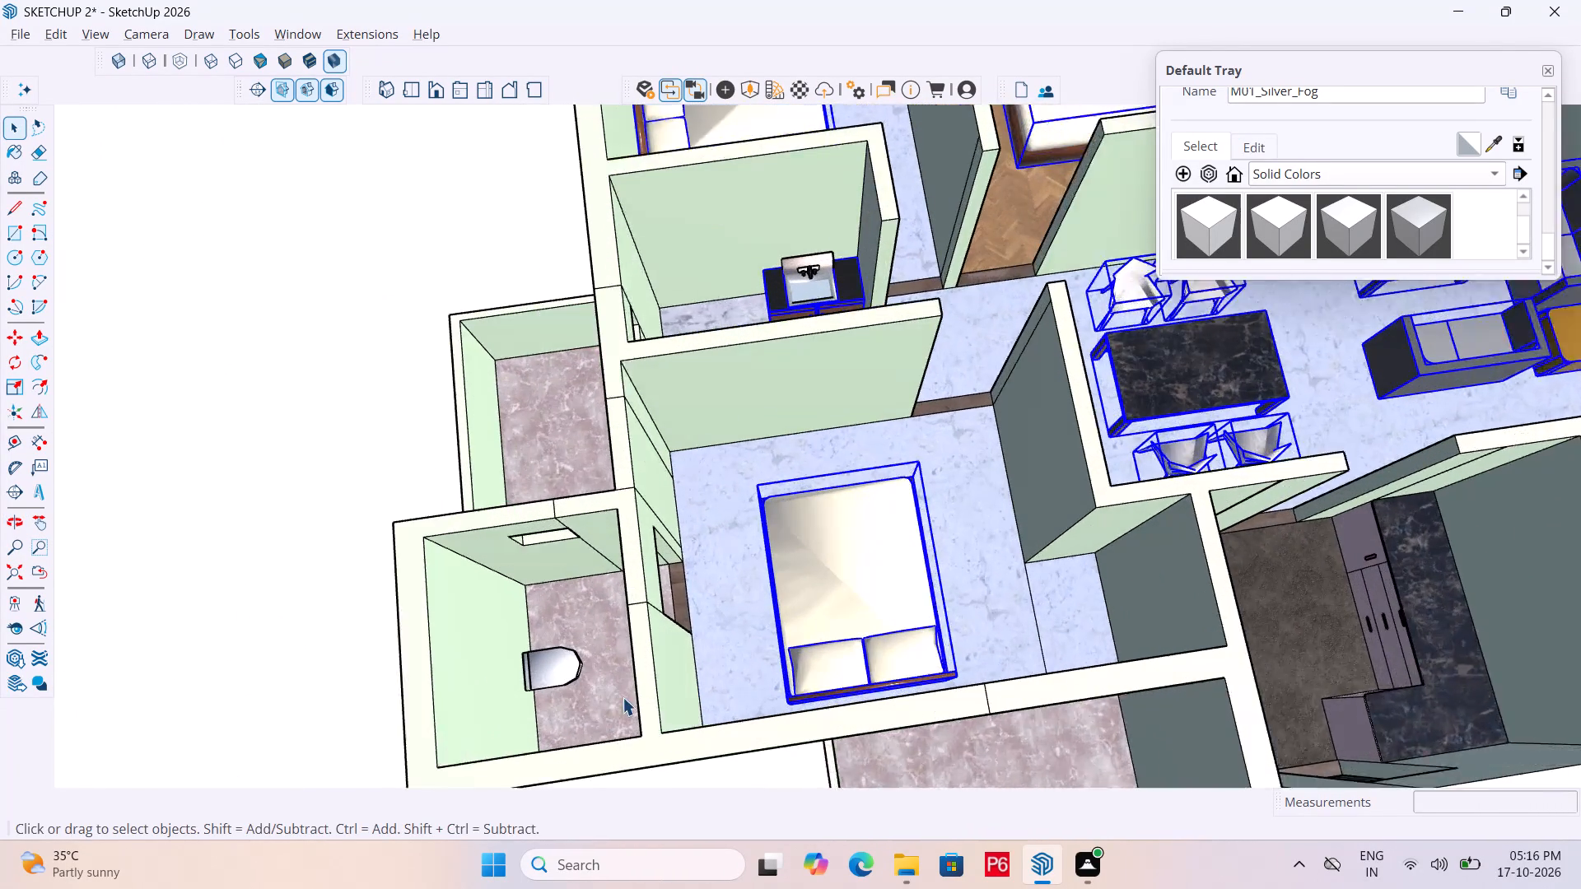
pyautogui.scroll(2, 623, 697)
pyautogui.moveTo(670, 682); pyautogui.dragTo(792, 651, button='middle')
pyautogui.keyDown('ctrl'); pyautogui.click(623, 720); pyautogui.keyUp('ctrl')
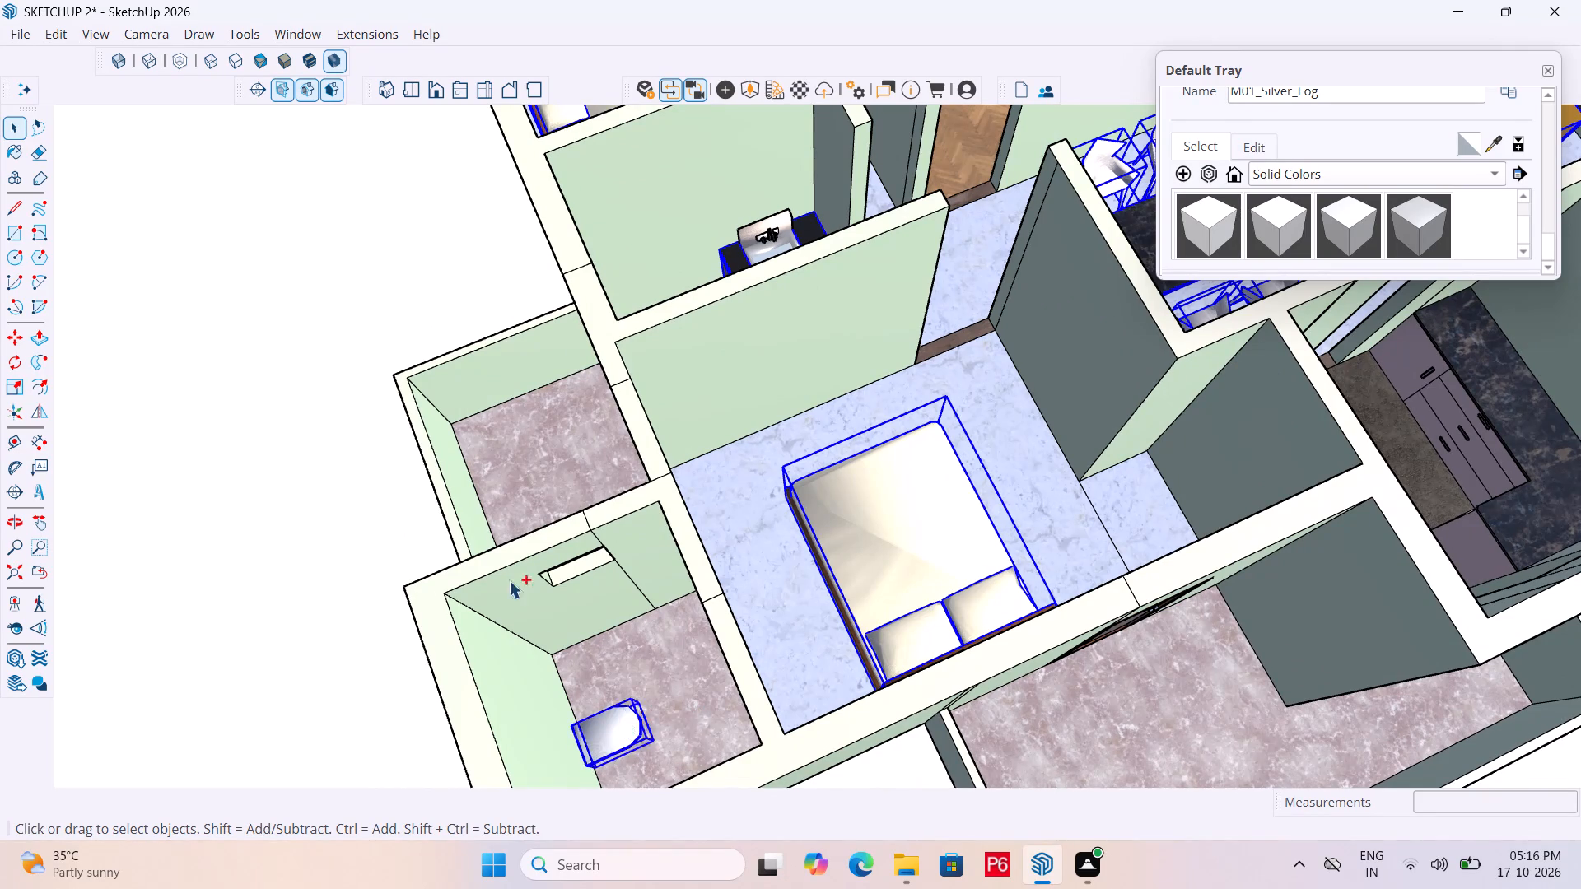
# Add the house walls, the two doors onto the angled balcony and the main entrance door to the selection.
pyautogui.scroll(-8, 431, 523)
pyautogui.keyDown('ctrl'); pyautogui.click(674, 577); pyautogui.keyUp('ctrl')
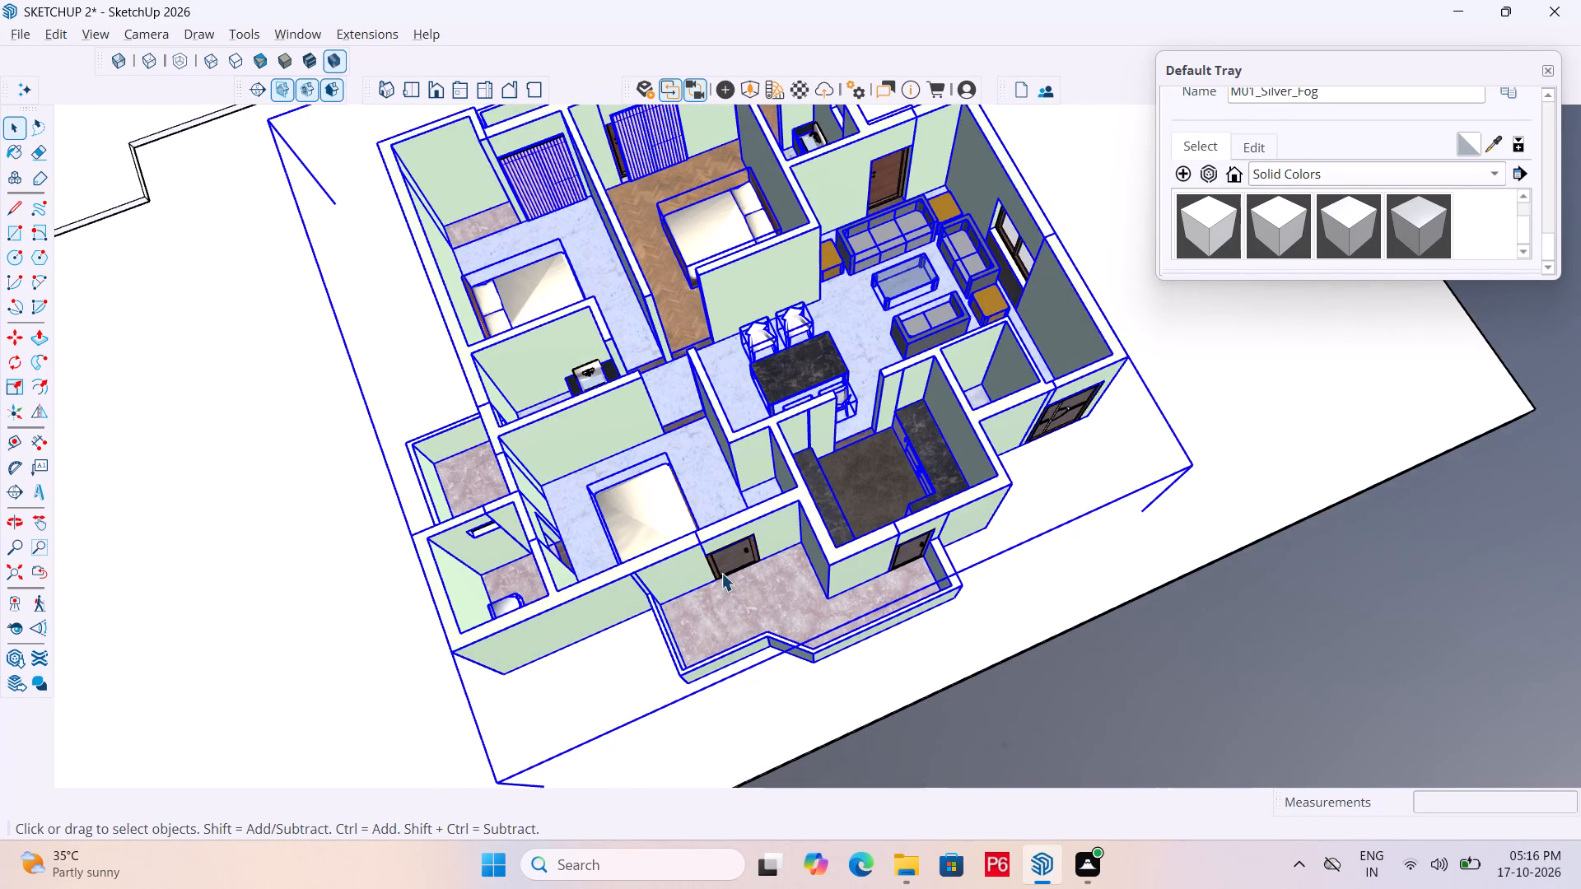
pyautogui.scroll(4, 739, 565)
pyautogui.keyDown('ctrl'); pyautogui.click(739, 556); pyautogui.keyUp('ctrl')
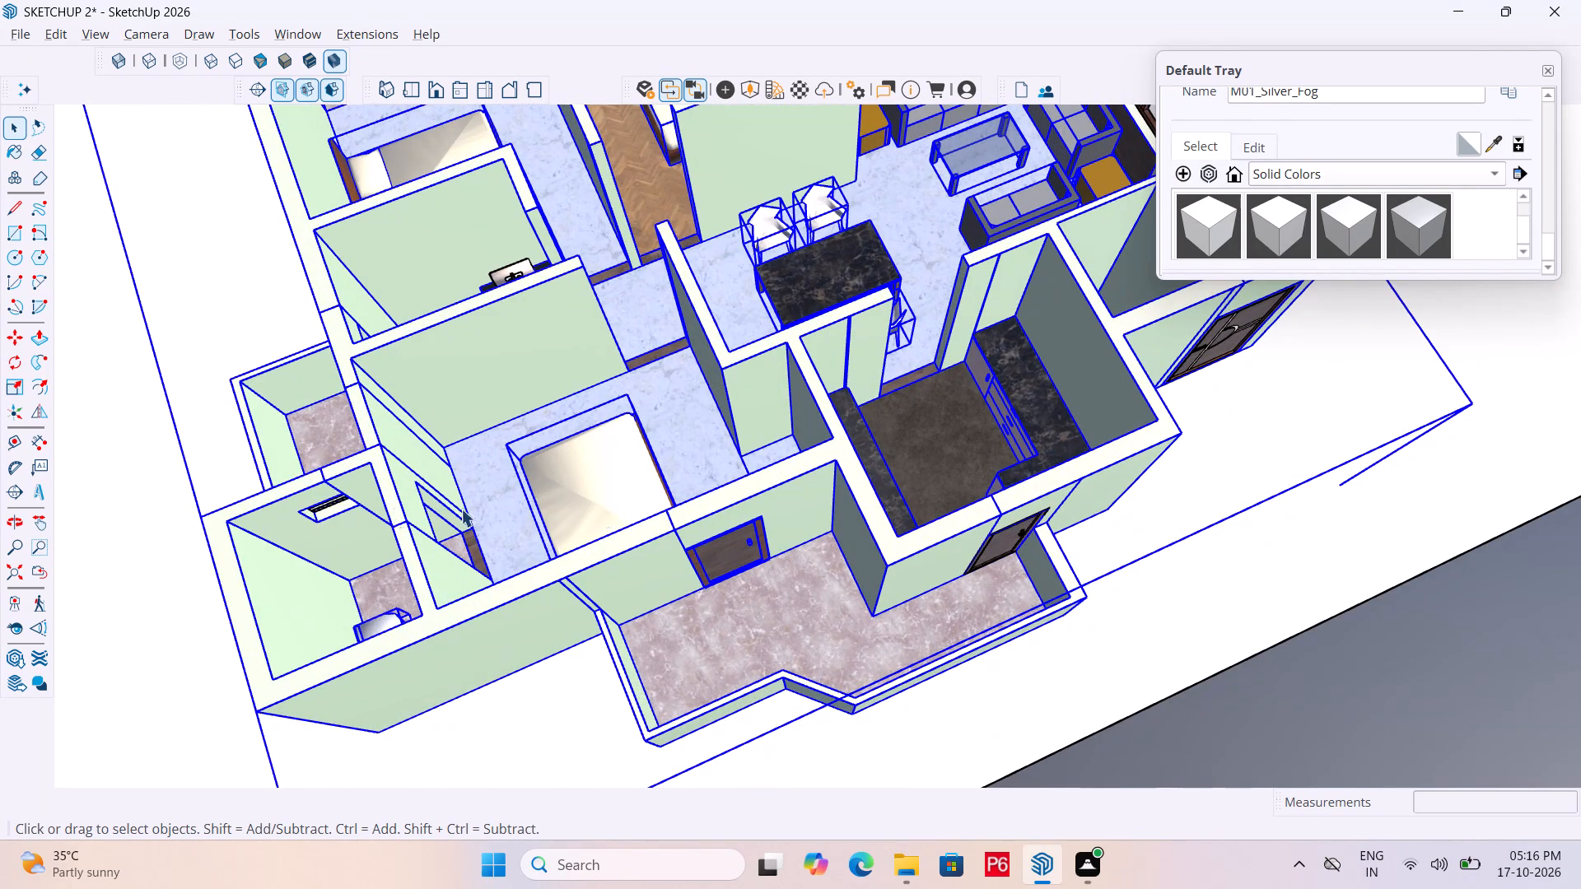
pyautogui.moveTo(912, 477); pyautogui.dragTo(480, 272, button='middle')
pyautogui.scroll(-1, 912, 477)
pyautogui.keyDown('ctrl'); pyautogui.click(817, 552); pyautogui.keyUp('ctrl')
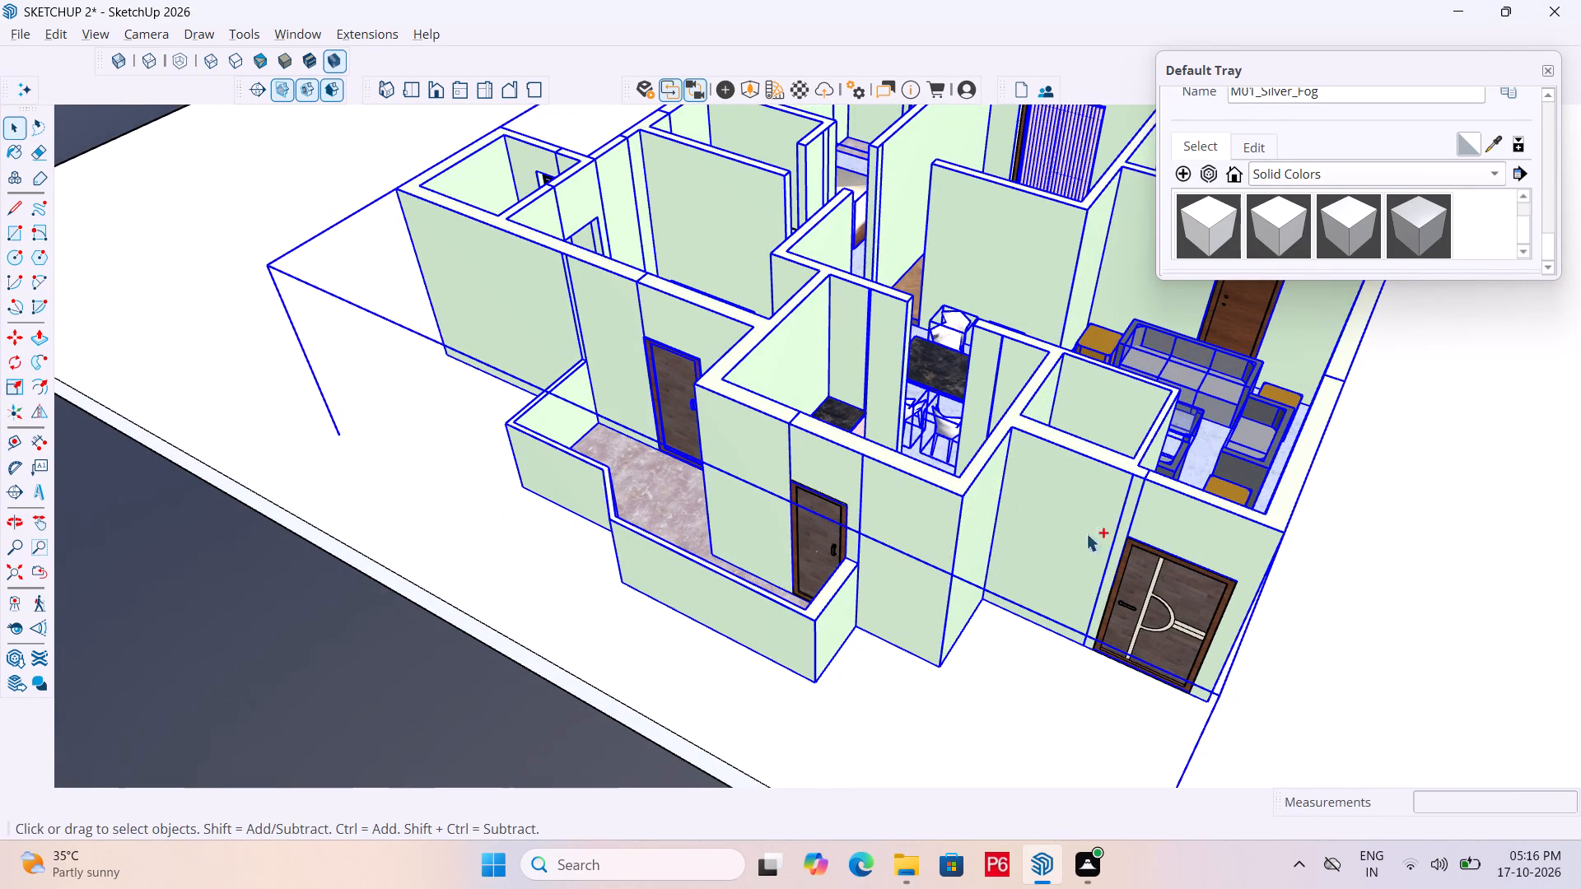
pyautogui.keyDown('ctrl'); pyautogui.click(1159, 578); pyautogui.keyUp('ctrl')
# Add the living room window, the louvre vent above the small porch and the porch door to the selection.
pyautogui.scroll(-5, 455, 371)
pyautogui.moveTo(989, 440); pyautogui.dragTo(567, 370, button='middle')
pyautogui.scroll(1, 667, 365)
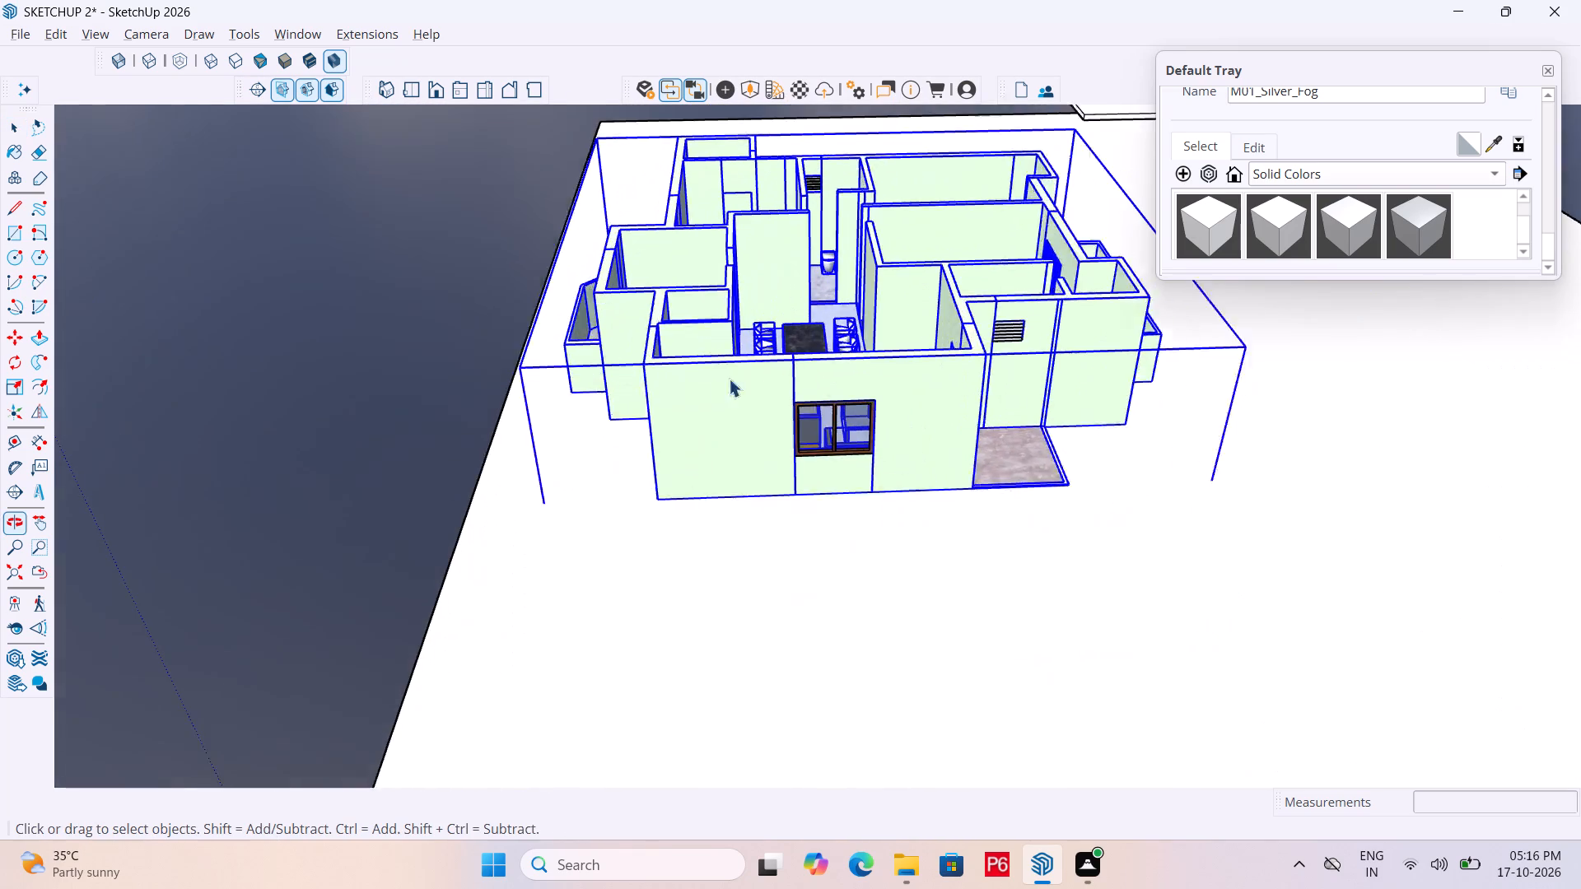
pyautogui.scroll(2, 729, 379)
pyautogui.keyDown('ctrl'); pyautogui.click(844, 456); pyautogui.keyUp('ctrl')
pyautogui.scroll(-3, 727, 428)
pyautogui.moveTo(601, 433); pyautogui.dragTo(590, 433, button='middle')
pyautogui.moveTo(1033, 440); pyautogui.dragTo(980, 440, button='middle')
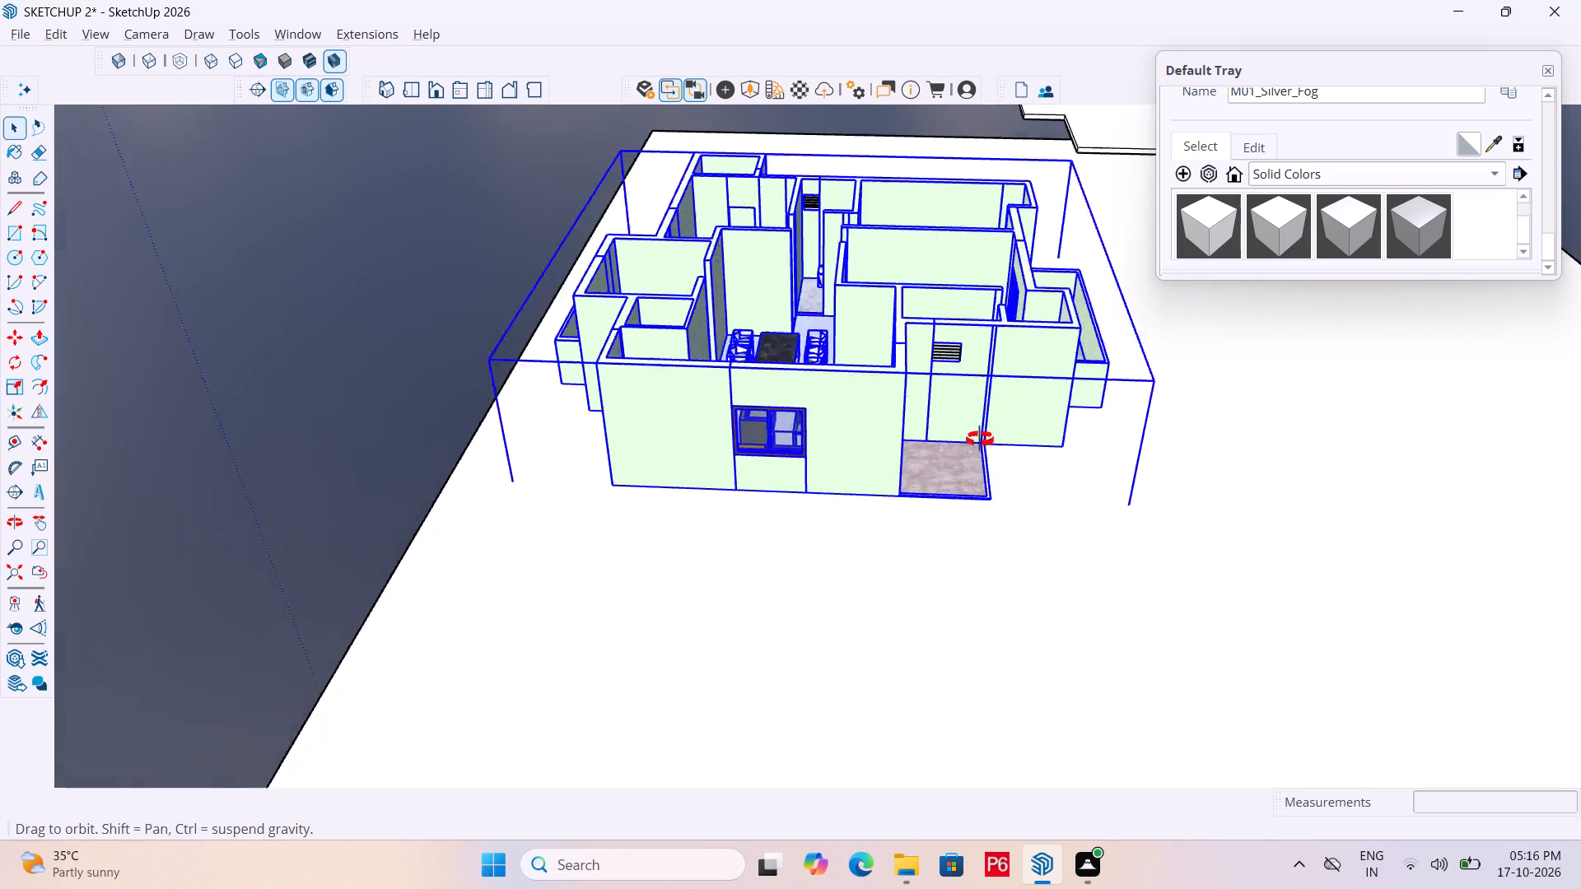
pyautogui.moveTo(980, 440); pyautogui.dragTo(751, 393, button='middle')
pyautogui.scroll(7, 723, 430)
pyautogui.keyDown('ctrl'); pyautogui.click(907, 337); pyautogui.keyUp('ctrl')
pyautogui.keyDown('ctrl'); pyautogui.click(812, 447); pyautogui.keyUp('ctrl')
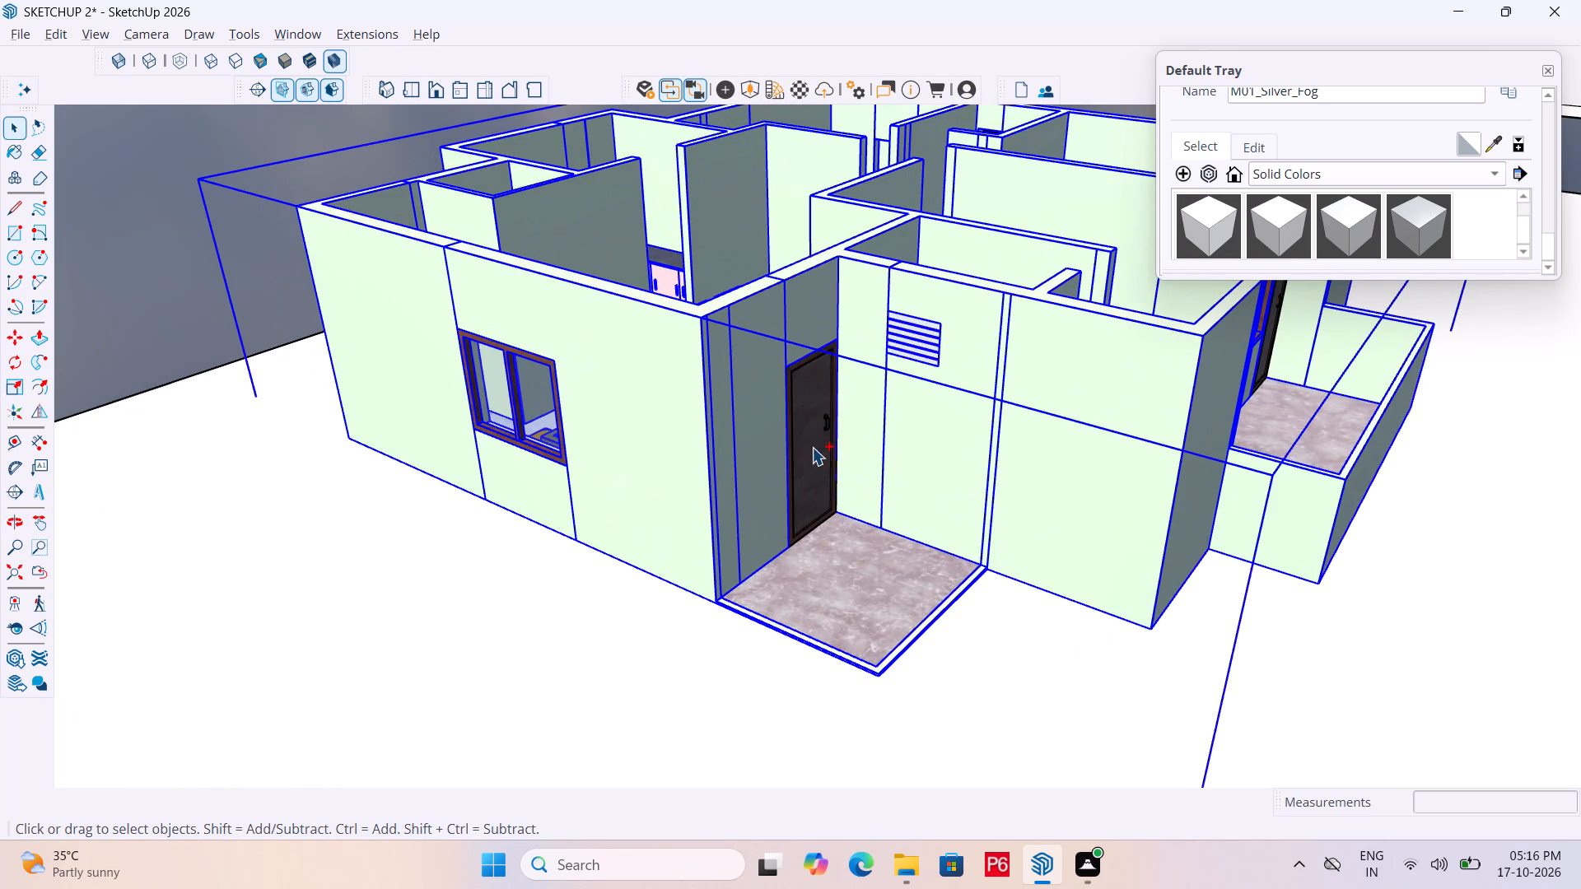
# Add the two doors and two windows facing the long balcony to the selection.
pyautogui.scroll(-5, 561, 417)
pyautogui.moveTo(1059, 462); pyautogui.dragTo(781, 436, button='middle')
pyautogui.scroll(4, 879, 398)
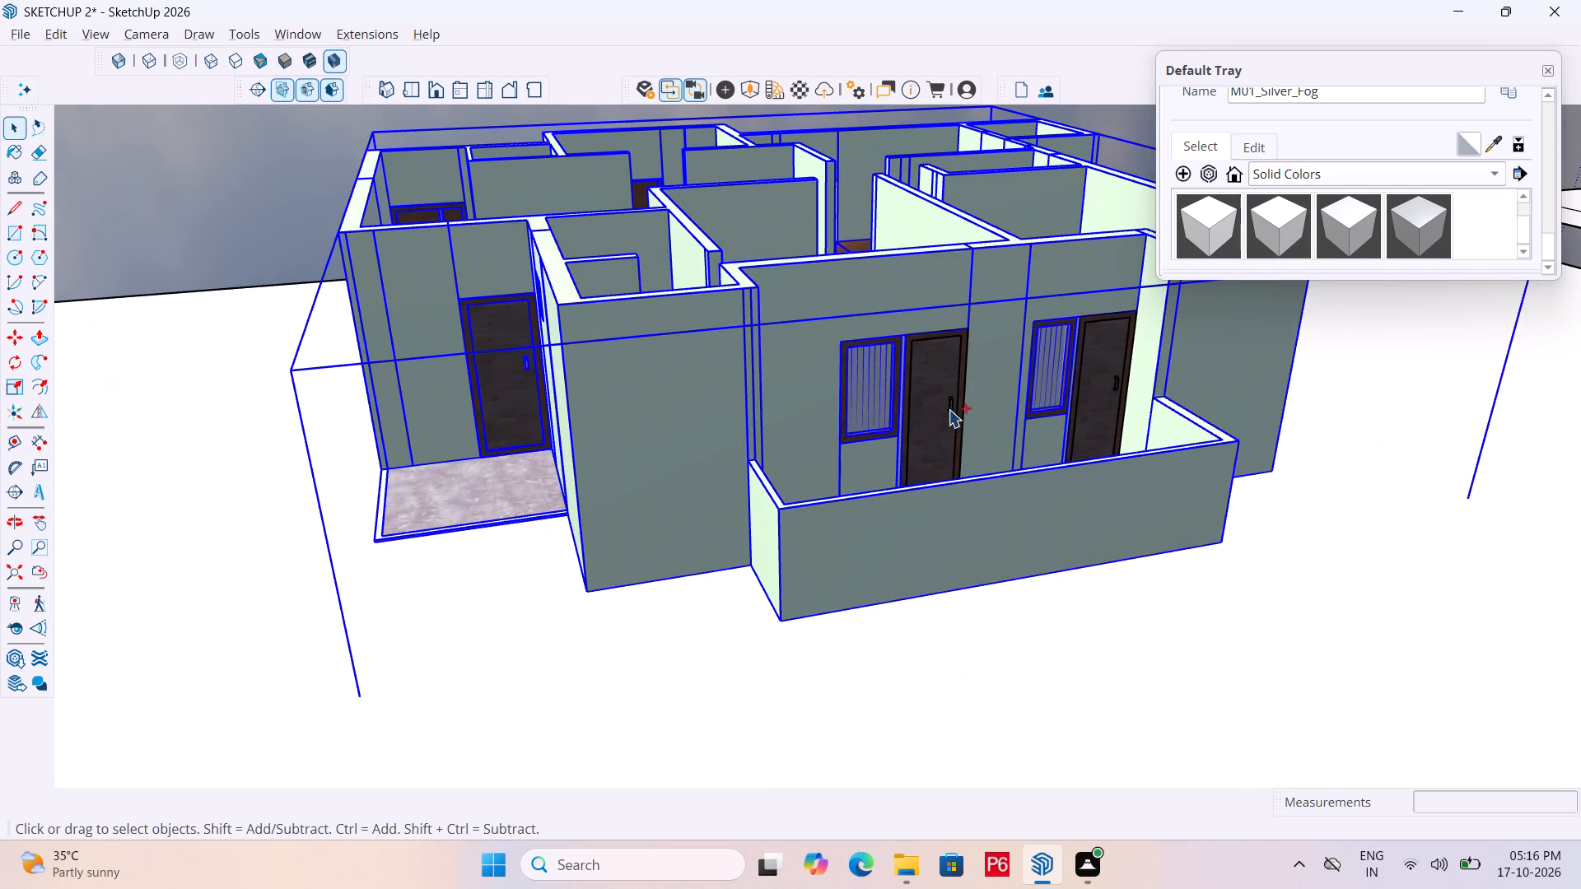
pyautogui.keyDown('ctrl'); pyautogui.click(939, 417); pyautogui.keyUp('ctrl')
pyautogui.keyDown('ctrl'); pyautogui.click(1097, 379); pyautogui.keyUp('ctrl')
pyautogui.keyDown('ctrl'); pyautogui.click(1053, 389); pyautogui.keyUp('ctrl')
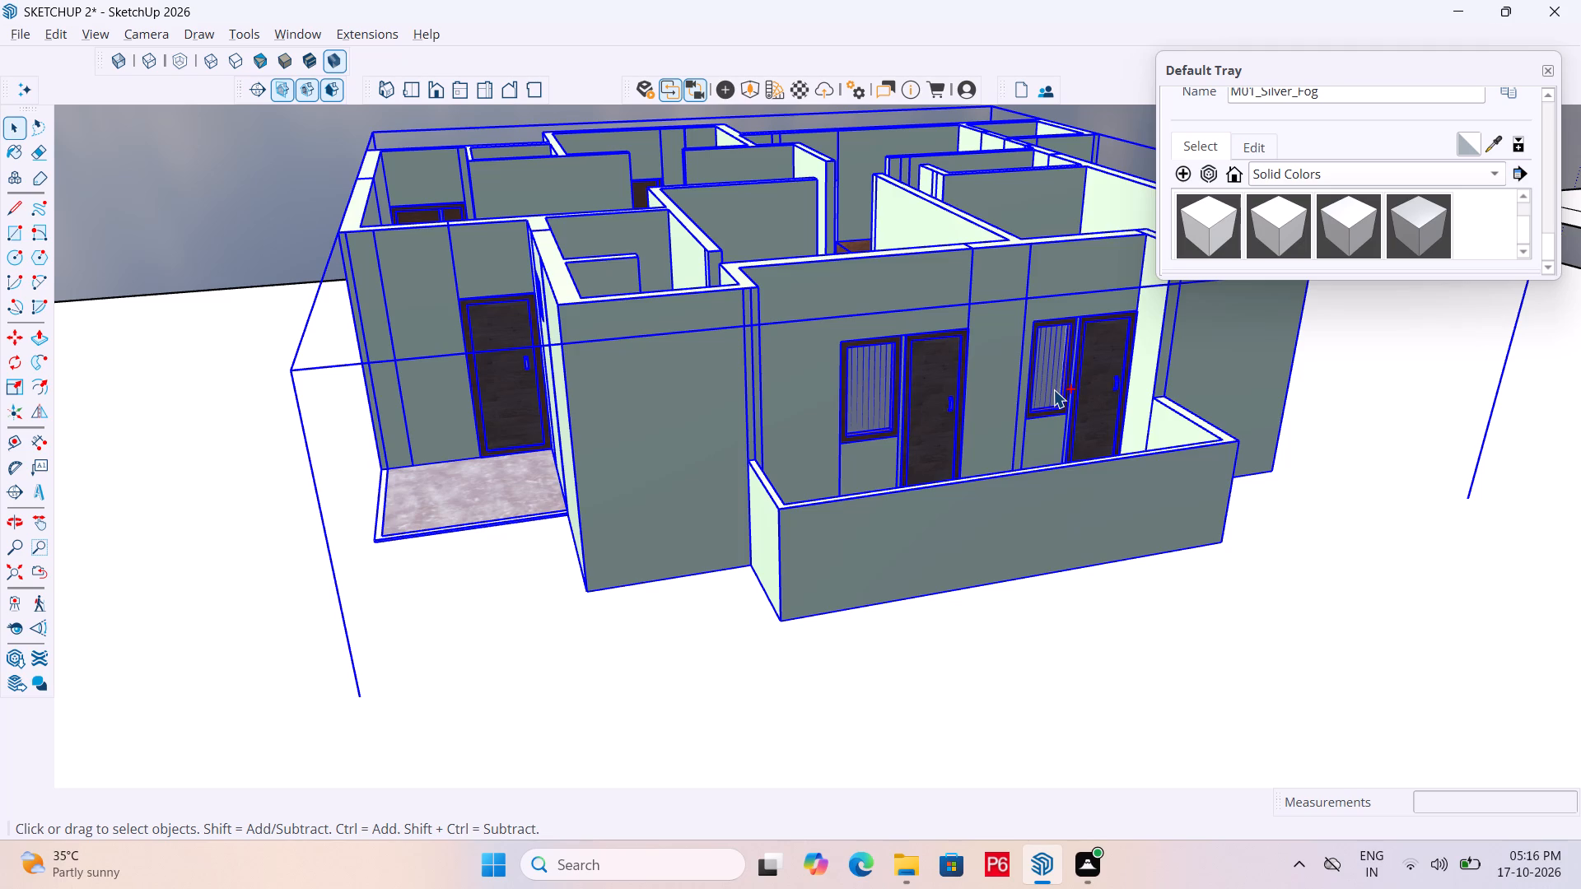
pyautogui.keyDown('ctrl'); pyautogui.scroll(11, 865, 417); pyautogui.keyUp('ctrl')
pyautogui.keyDown('ctrl'); pyautogui.moveTo(809, 473); pyautogui.dragTo(818, 473); pyautogui.keyUp('ctrl')
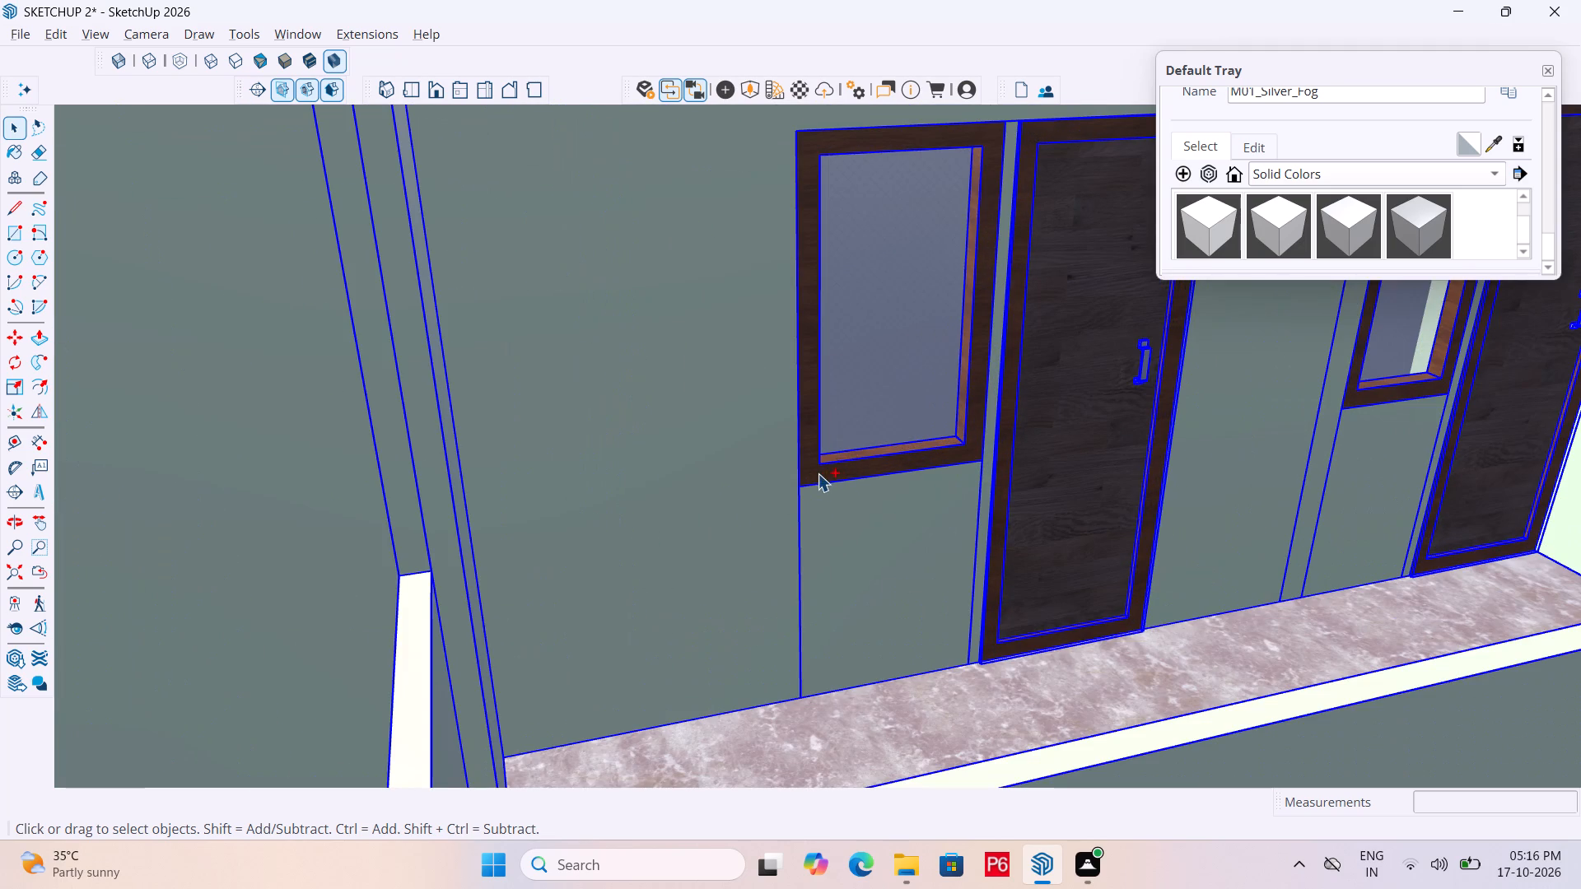
pyautogui.keyDown('ctrl'); pyautogui.moveTo(818, 473); pyautogui.dragTo(819, 473); pyautogui.keyUp('ctrl')
pyautogui.keyDown('ctrl'); pyautogui.click(1356, 402); pyautogui.keyUp('ctrl')
pyautogui.scroll(-6, 749, 416)
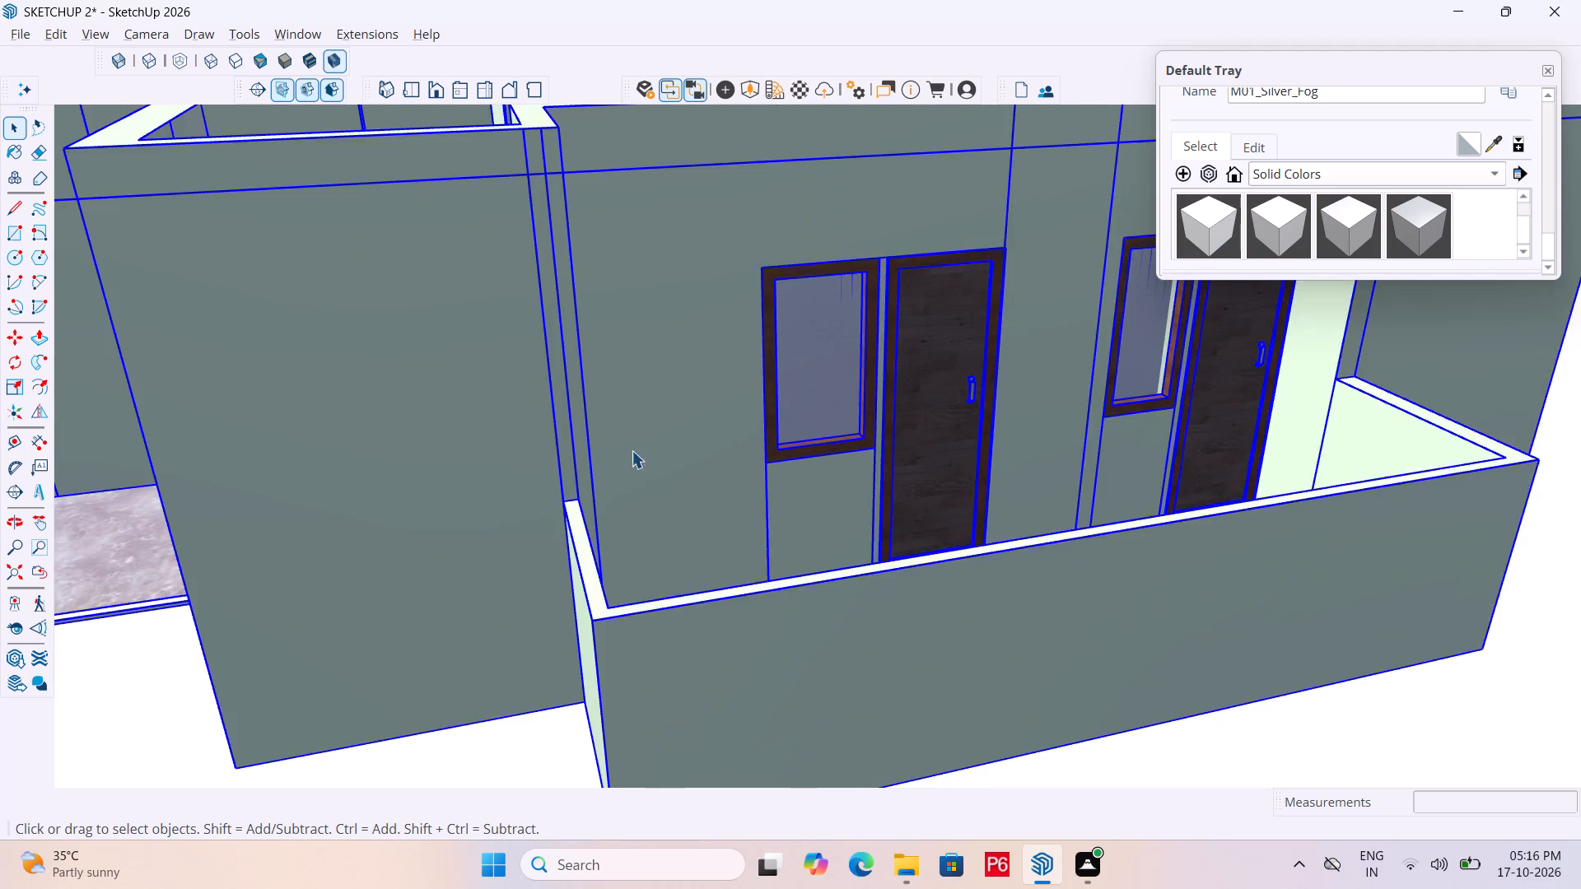
# Add the two louvre vents above the small parapet recess to the selection.
pyautogui.scroll(-5, 599, 462)
pyautogui.scroll(-2, 971, 496)
pyautogui.moveTo(1109, 482); pyautogui.dragTo(555, 526, button='middle')
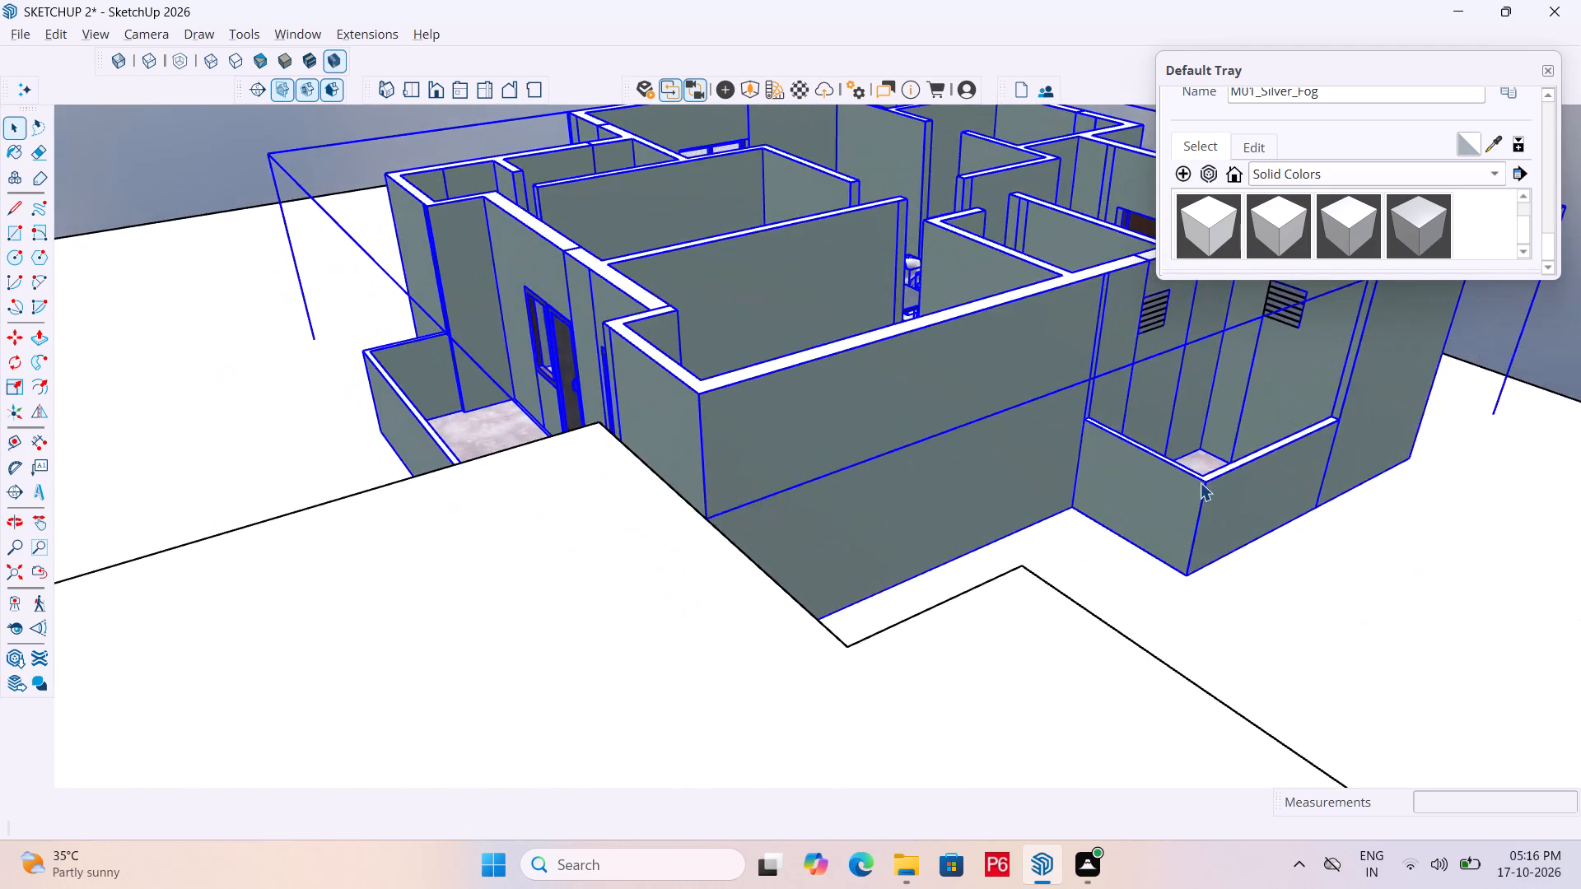
pyautogui.moveTo(1200, 482); pyautogui.dragTo(940, 464, button='middle')
pyautogui.scroll(3, 1026, 390)
pyautogui.keyDown('ctrl'); pyautogui.click(1012, 356); pyautogui.keyUp('ctrl')
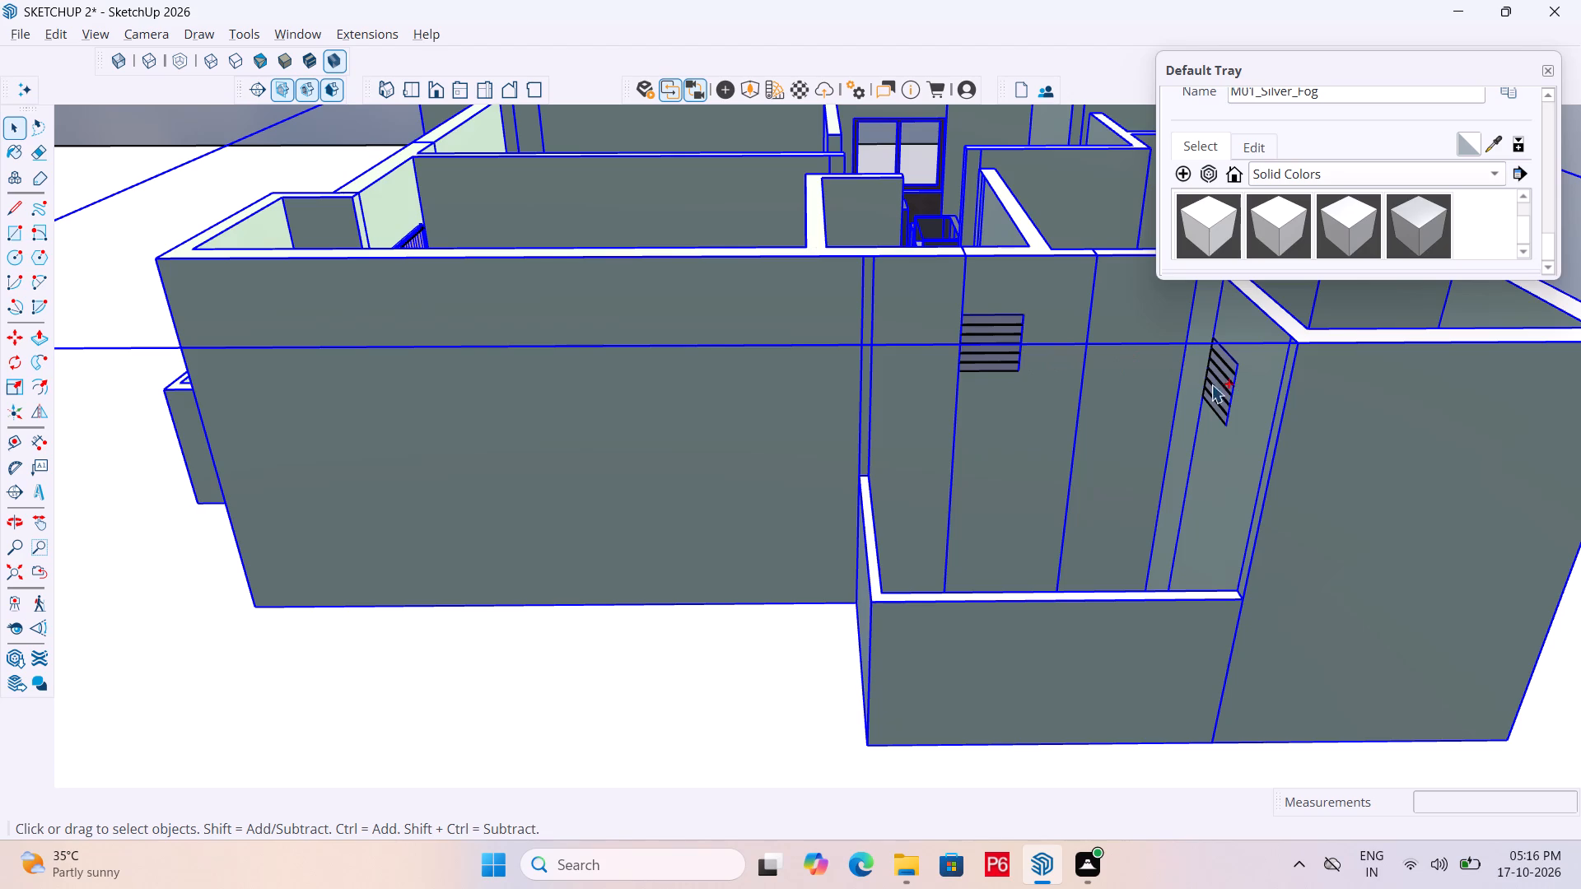
pyautogui.keyDown('ctrl'); pyautogui.click(1215, 389); pyautogui.keyUp('ctrl')
# Check the selection around the house, make it one group, and reselect the house to test the group.
pyautogui.scroll(-6, 710, 414)
pyautogui.moveTo(1234, 440); pyautogui.dragTo(943, 432, button='middle')
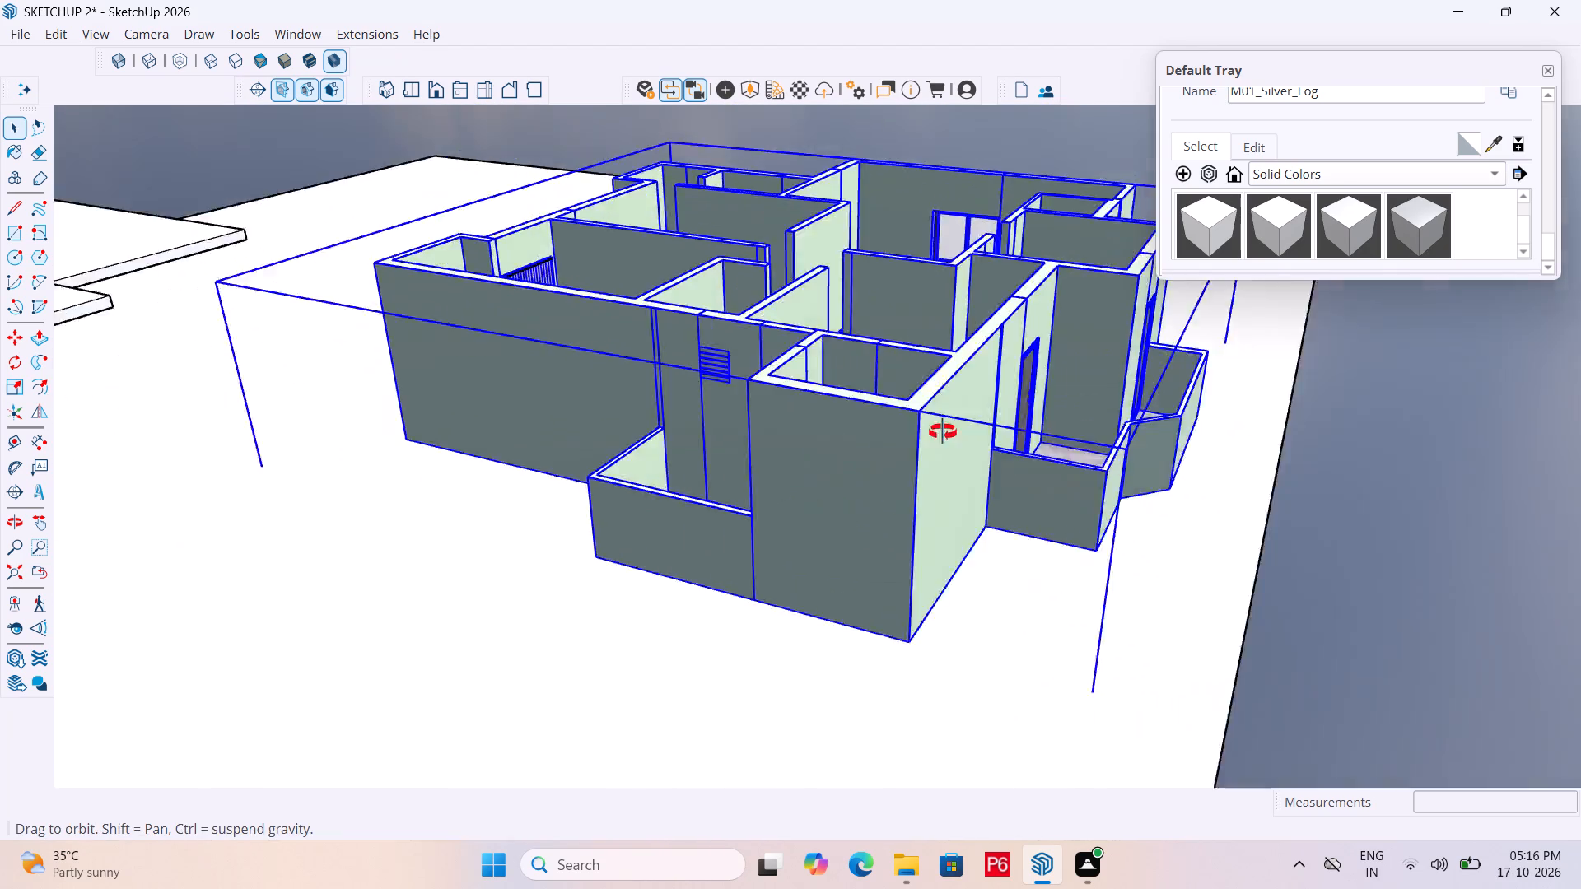
pyautogui.moveTo(943, 432); pyautogui.dragTo(717, 427, button='middle')
pyautogui.scroll(1, 1060, 446)
pyautogui.moveTo(1336, 457); pyautogui.dragTo(659, 539, button='middle')
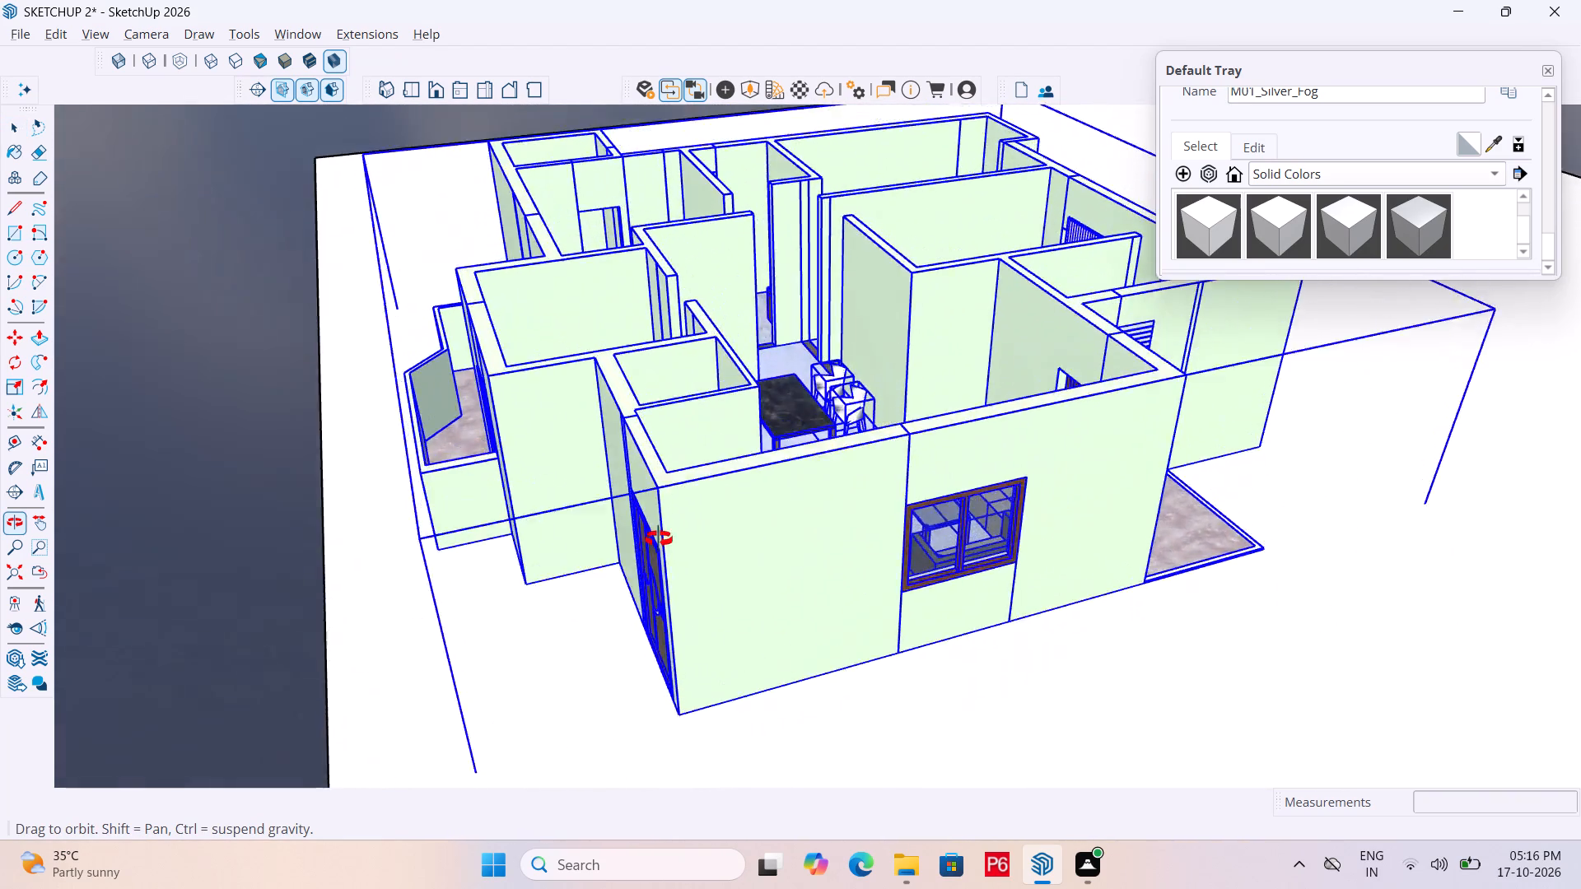
pyautogui.moveTo(659, 539); pyautogui.dragTo(893, 663, button='middle')
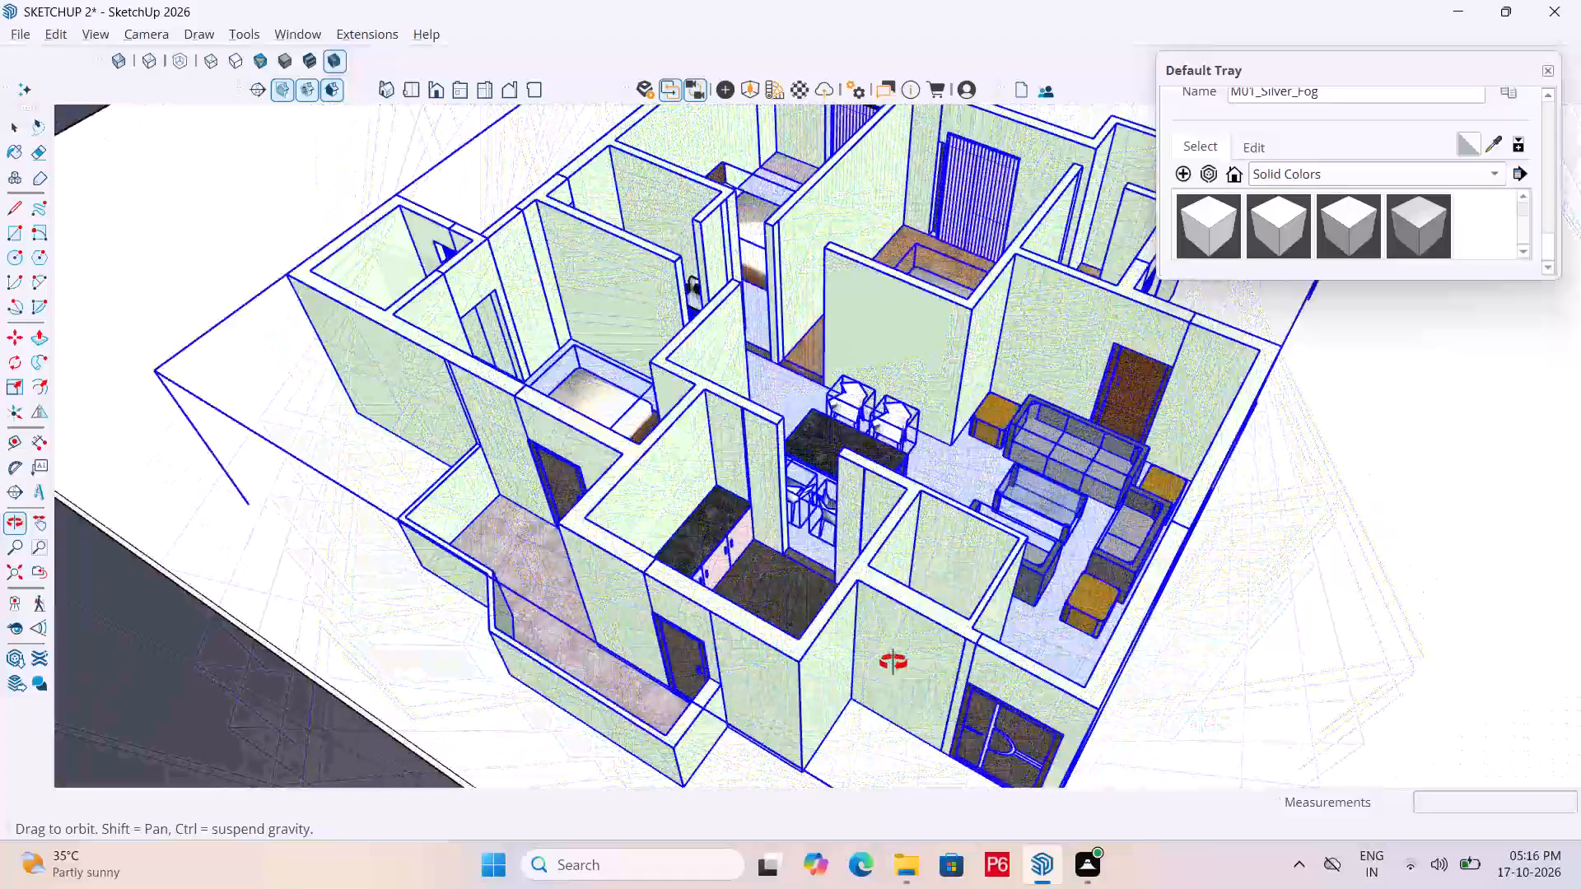
pyautogui.moveTo(893, 663); pyautogui.dragTo(880, 493, button='middle')
pyautogui.rightClick(885, 418)
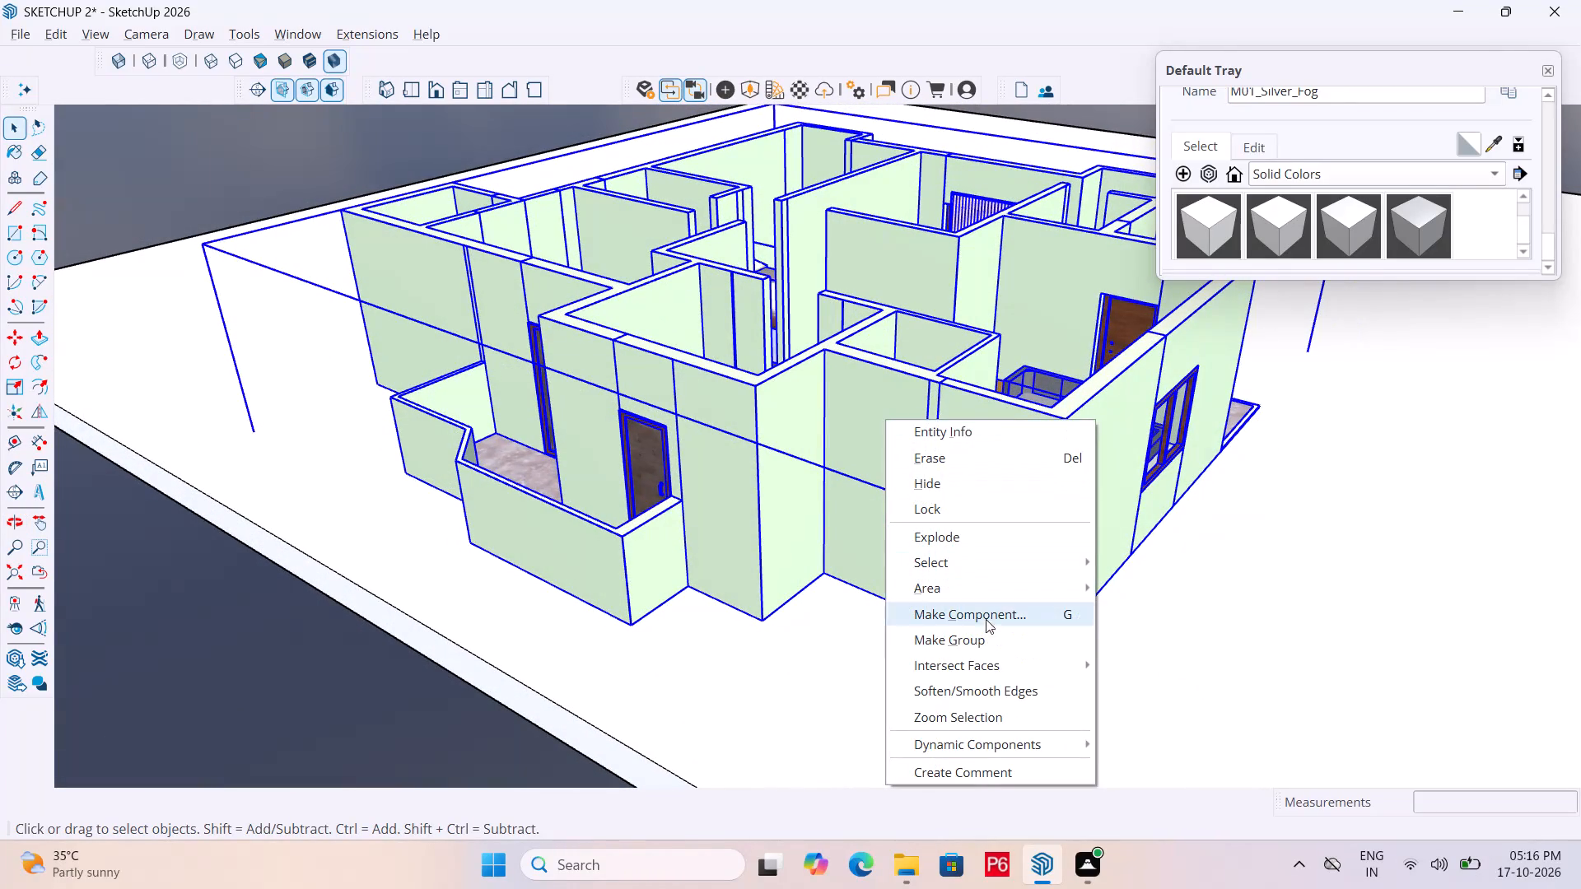
pyautogui.click(991, 641)
pyautogui.click(301, 172)
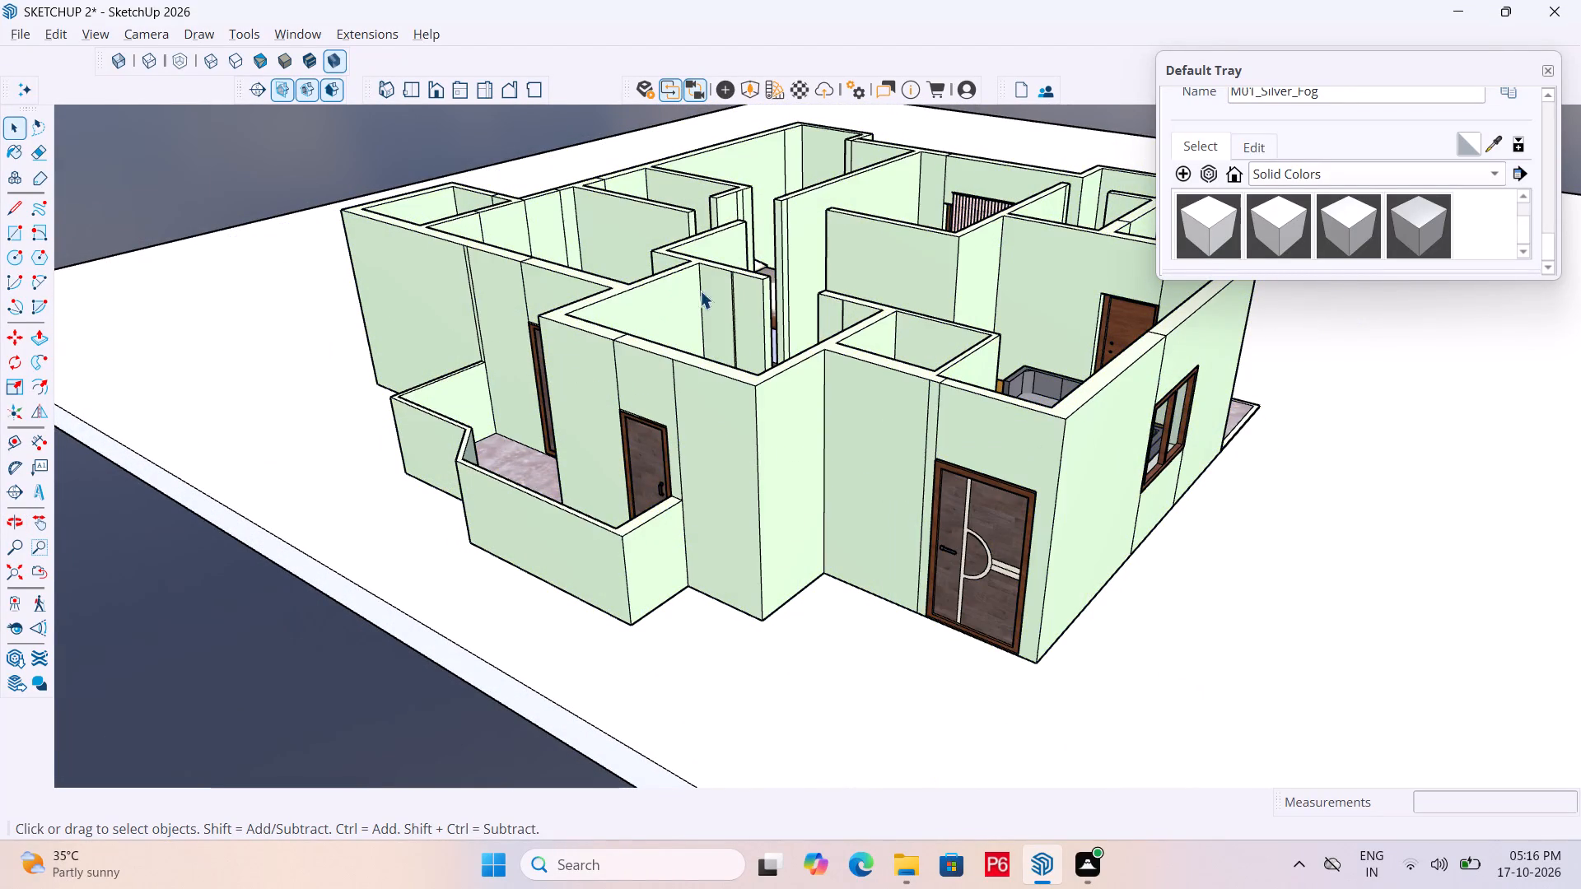
pyautogui.scroll(-4, 767, 350)
pyautogui.click(919, 416)
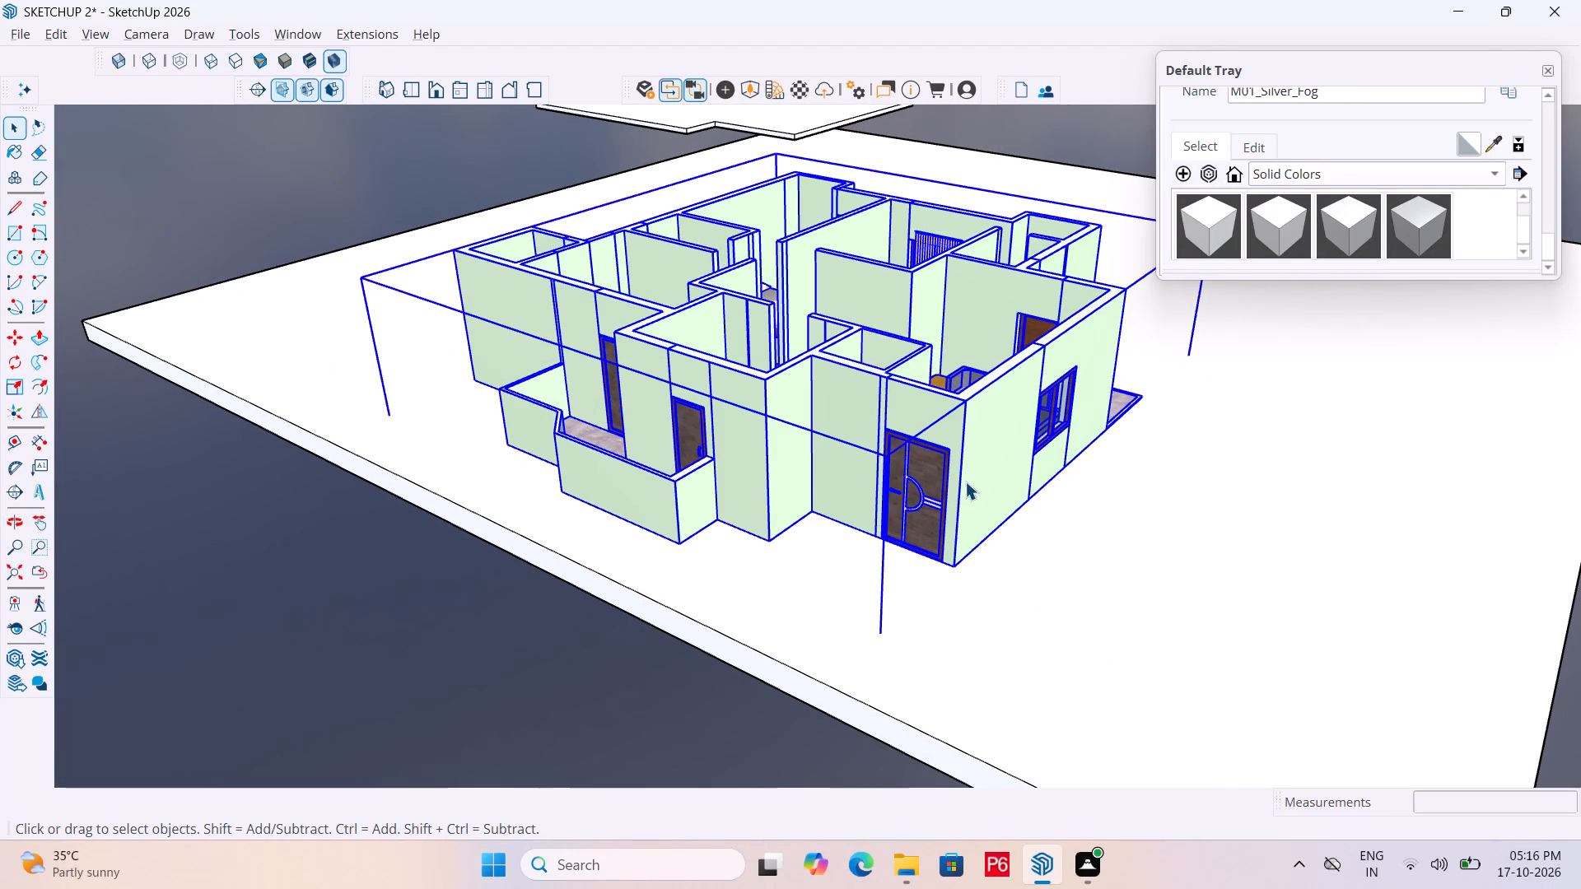
# Move the raised roof slab down onto the ground floor walls, aligned at the corner beside the entrance door, and save the model.
pyautogui.scroll(-4, 949, 450)
pyautogui.click(814, 183)
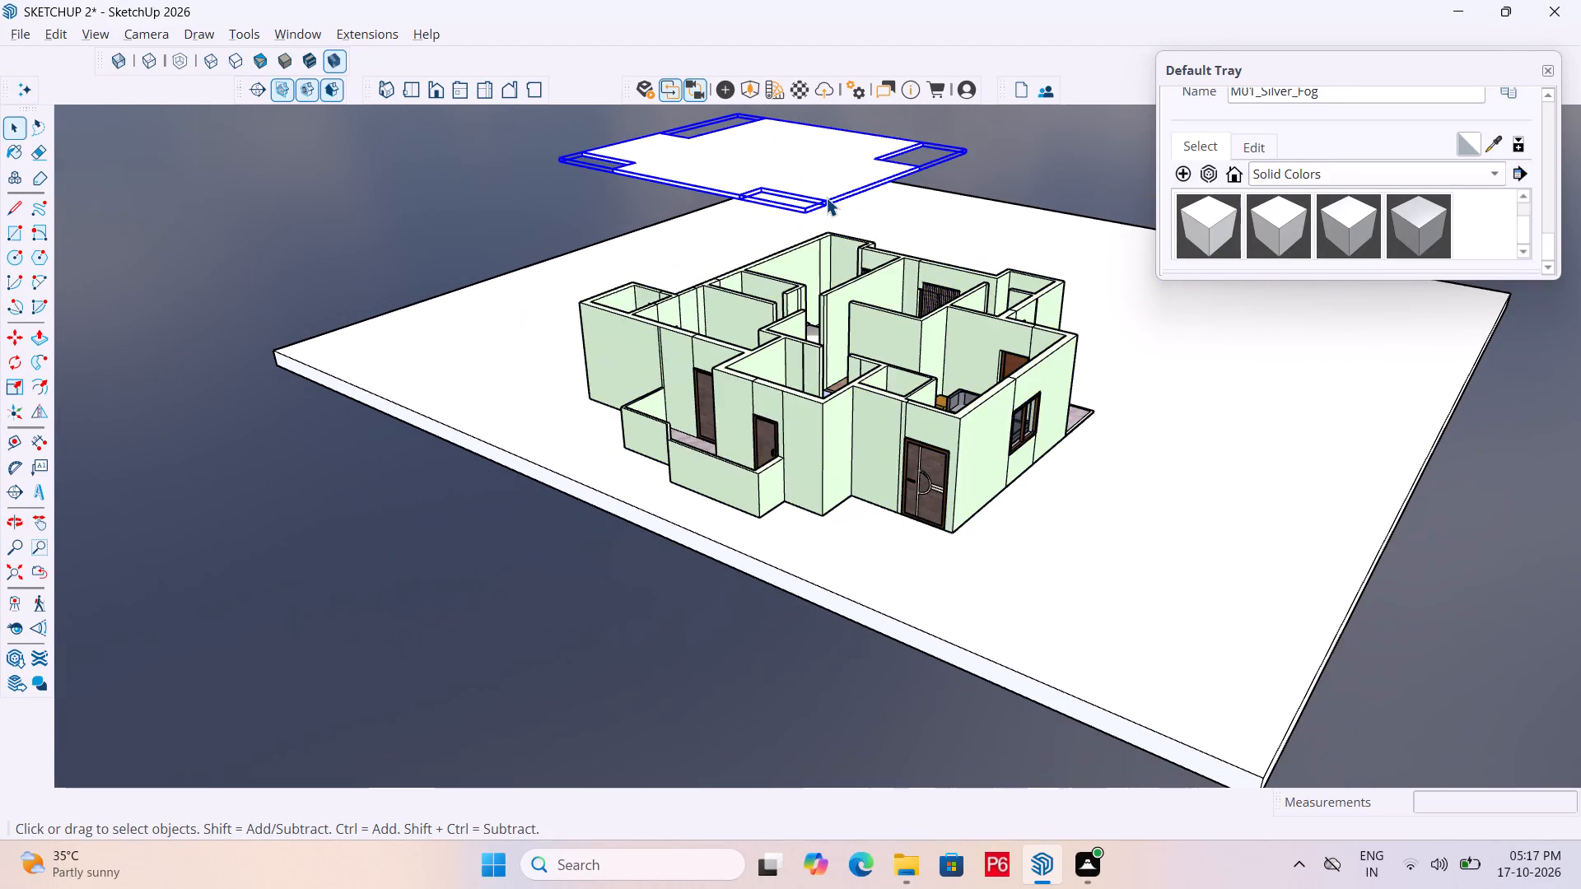
pyautogui.scroll(5, 827, 197)
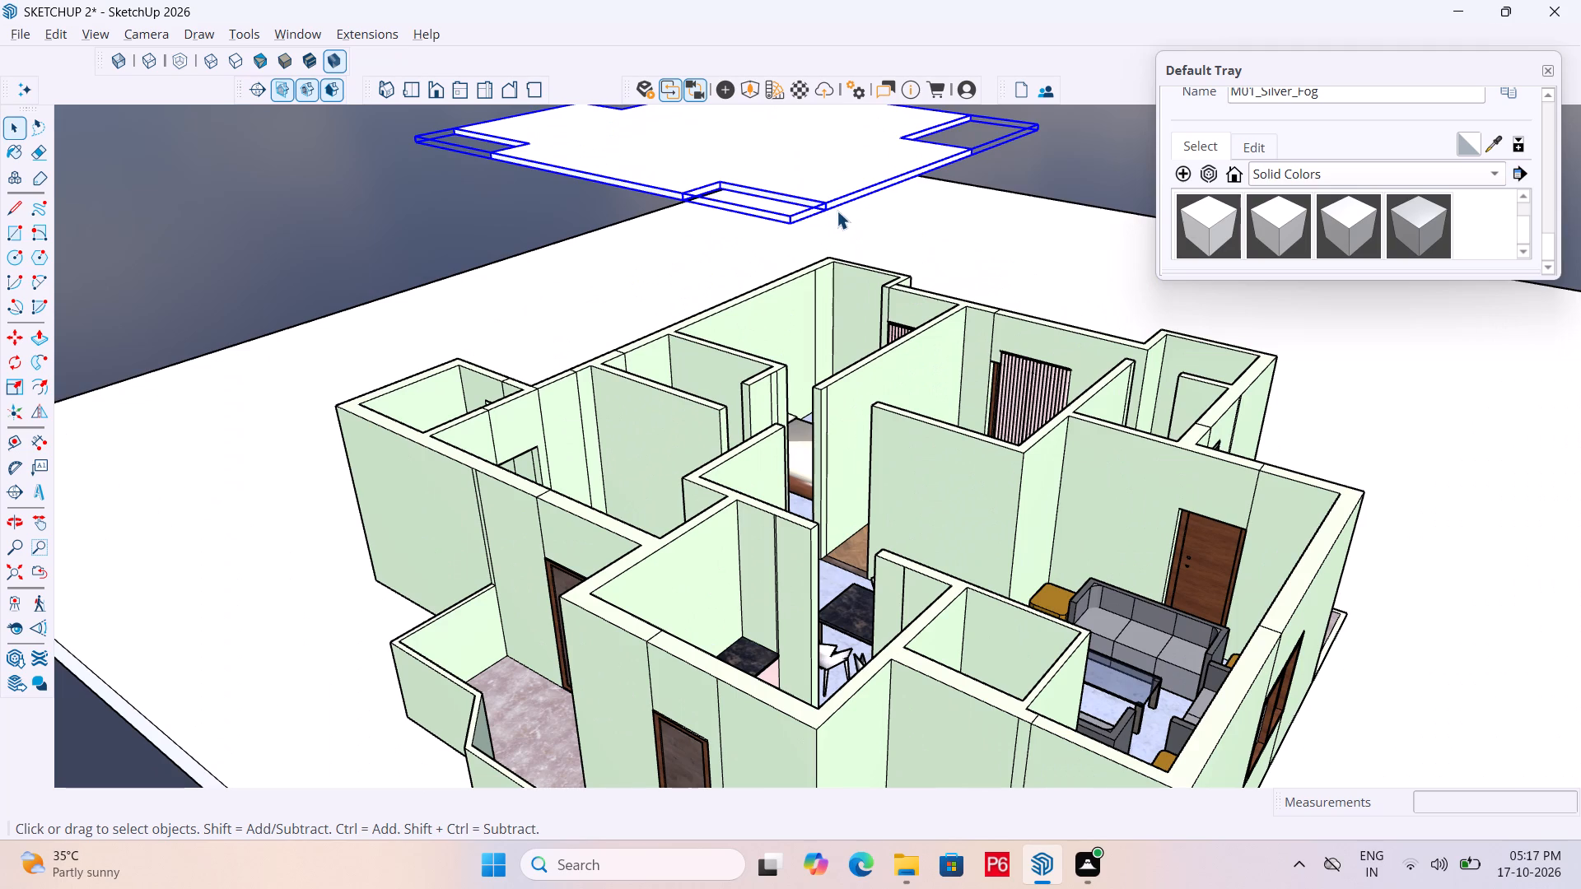
pyautogui.press('m')
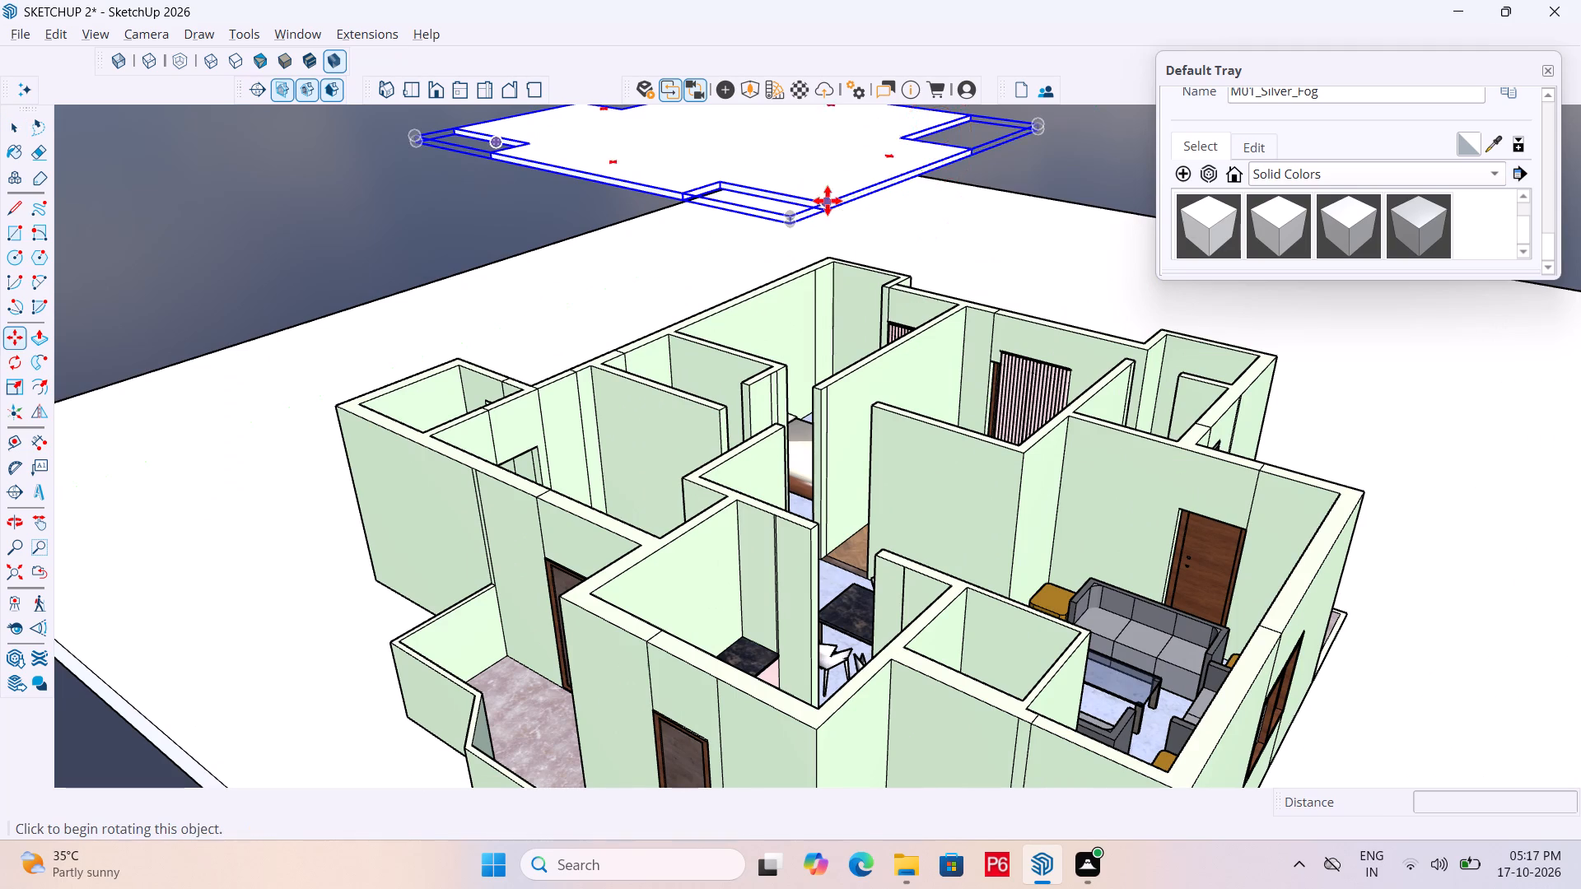
pyautogui.scroll(10, 830, 189)
pyautogui.click(809, 170)
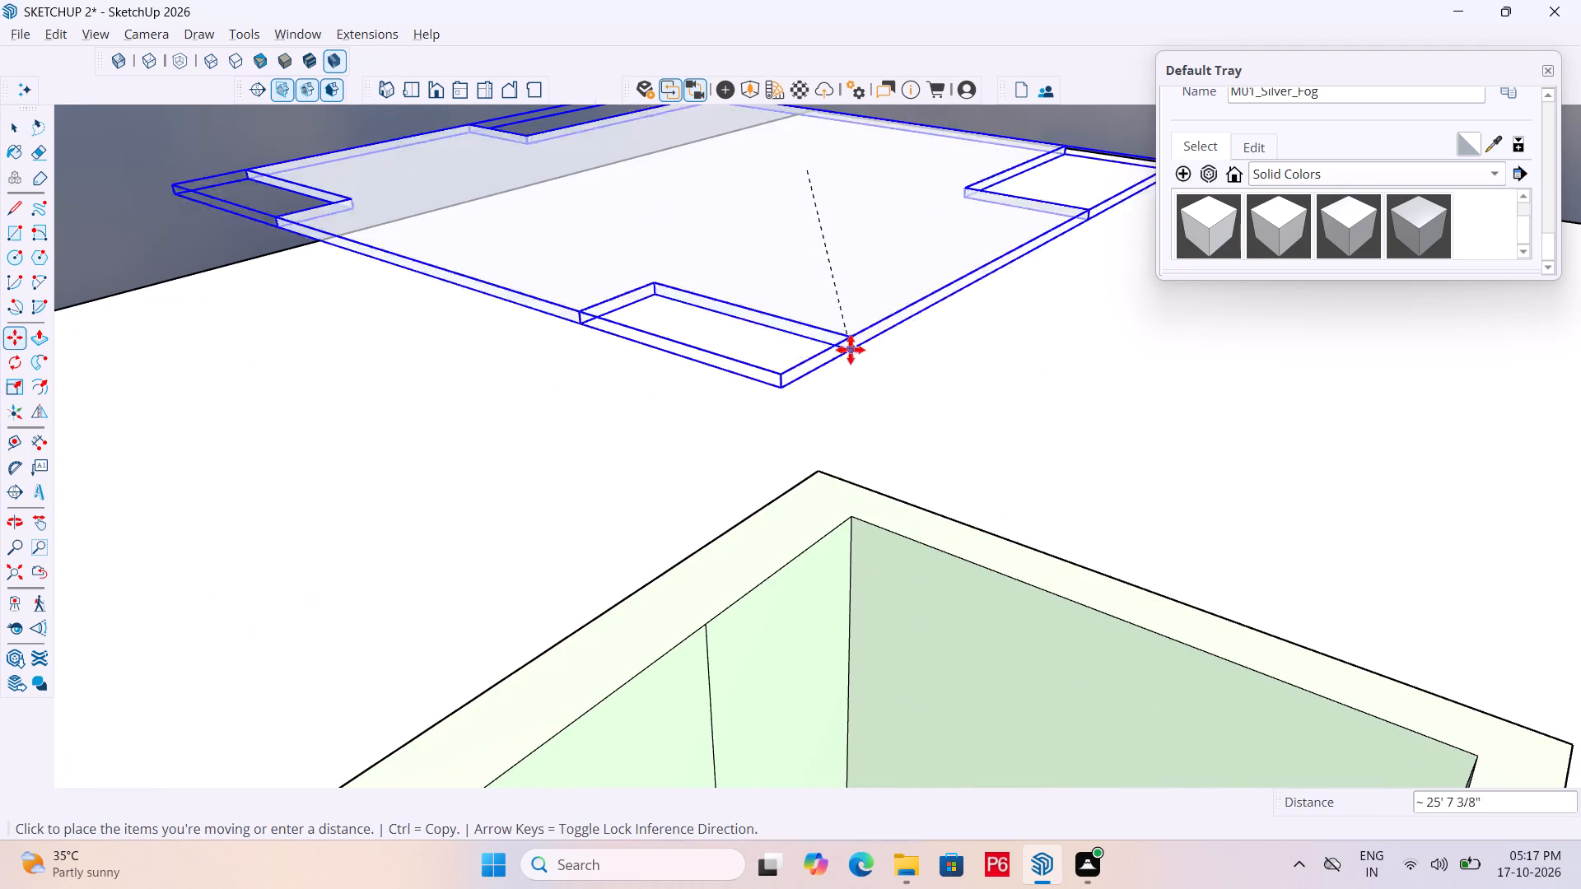
pyautogui.scroll(-12, 760, 371)
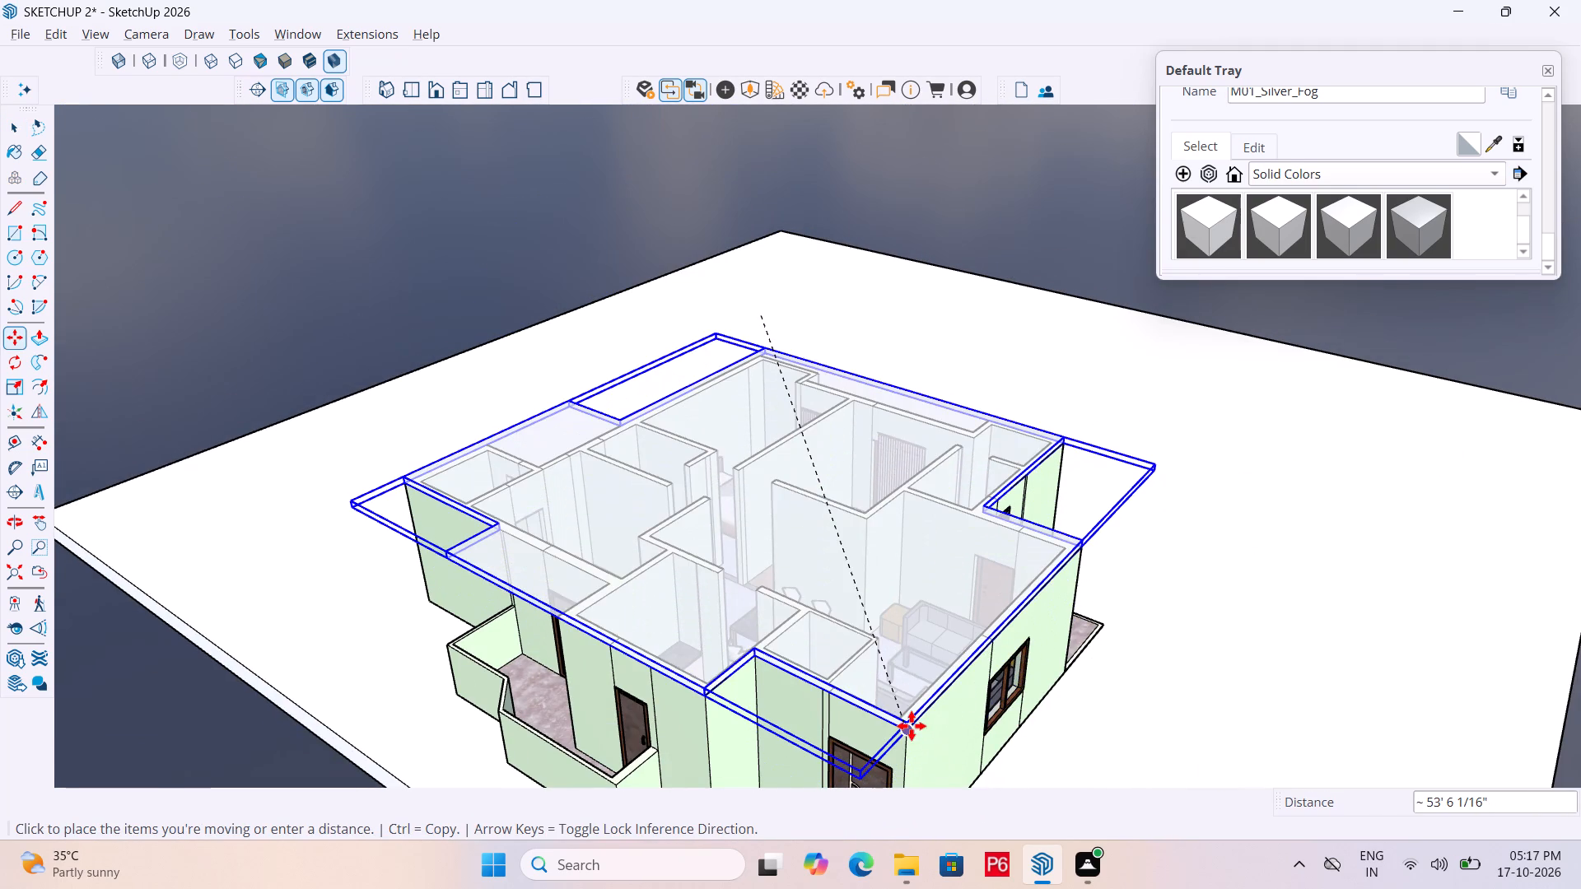
pyautogui.click(912, 726)
pyautogui.press('space')
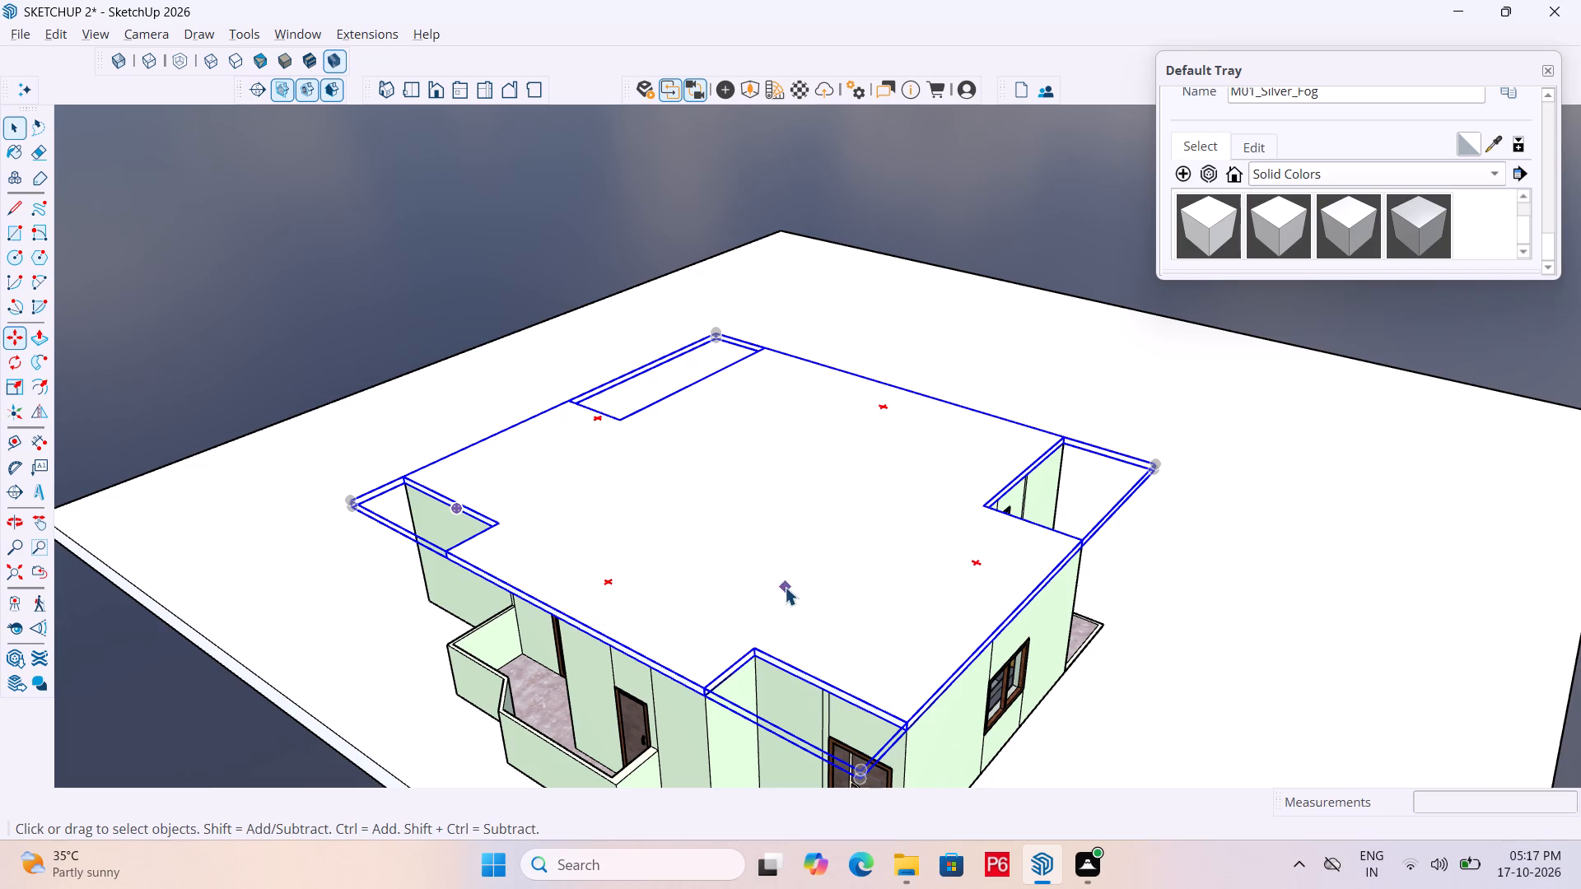
pyautogui.hotkey('ctrl', 's')
pyautogui.hotkey('ctrl', 's')
# Copy the grouped ground floor house 10' 7" straight up so it stands on top of the slab, and save the model.
pyautogui.scroll(-1, 738, 534)
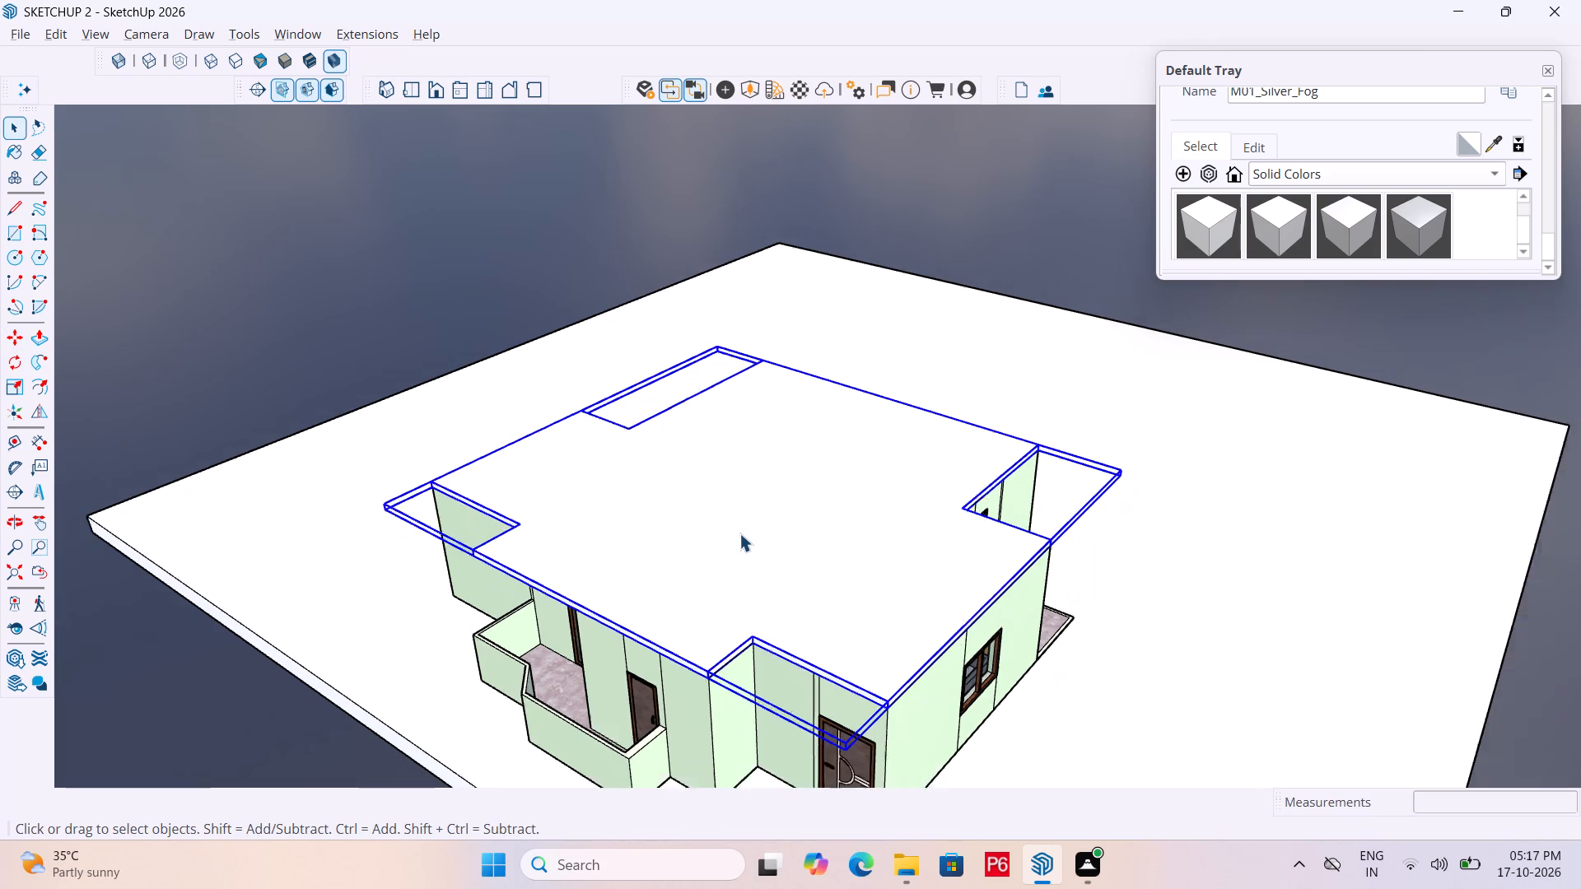
pyautogui.scroll(-1, 739, 533)
pyautogui.moveTo(744, 532); pyautogui.dragTo(682, 474, button='middle')
pyautogui.press('space')
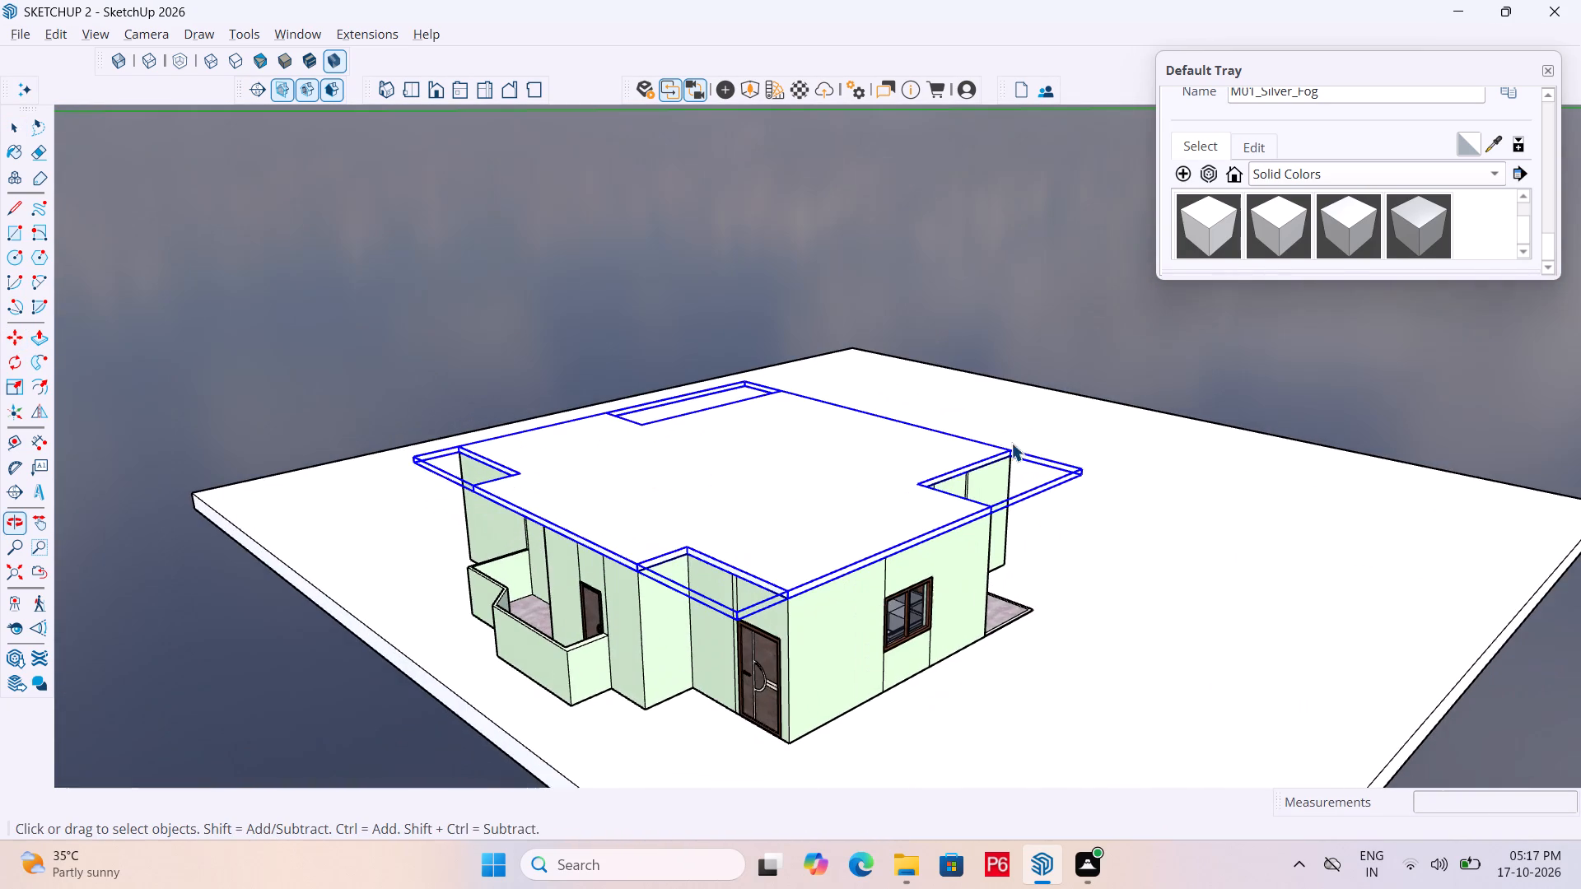
pyautogui.click(1333, 342)
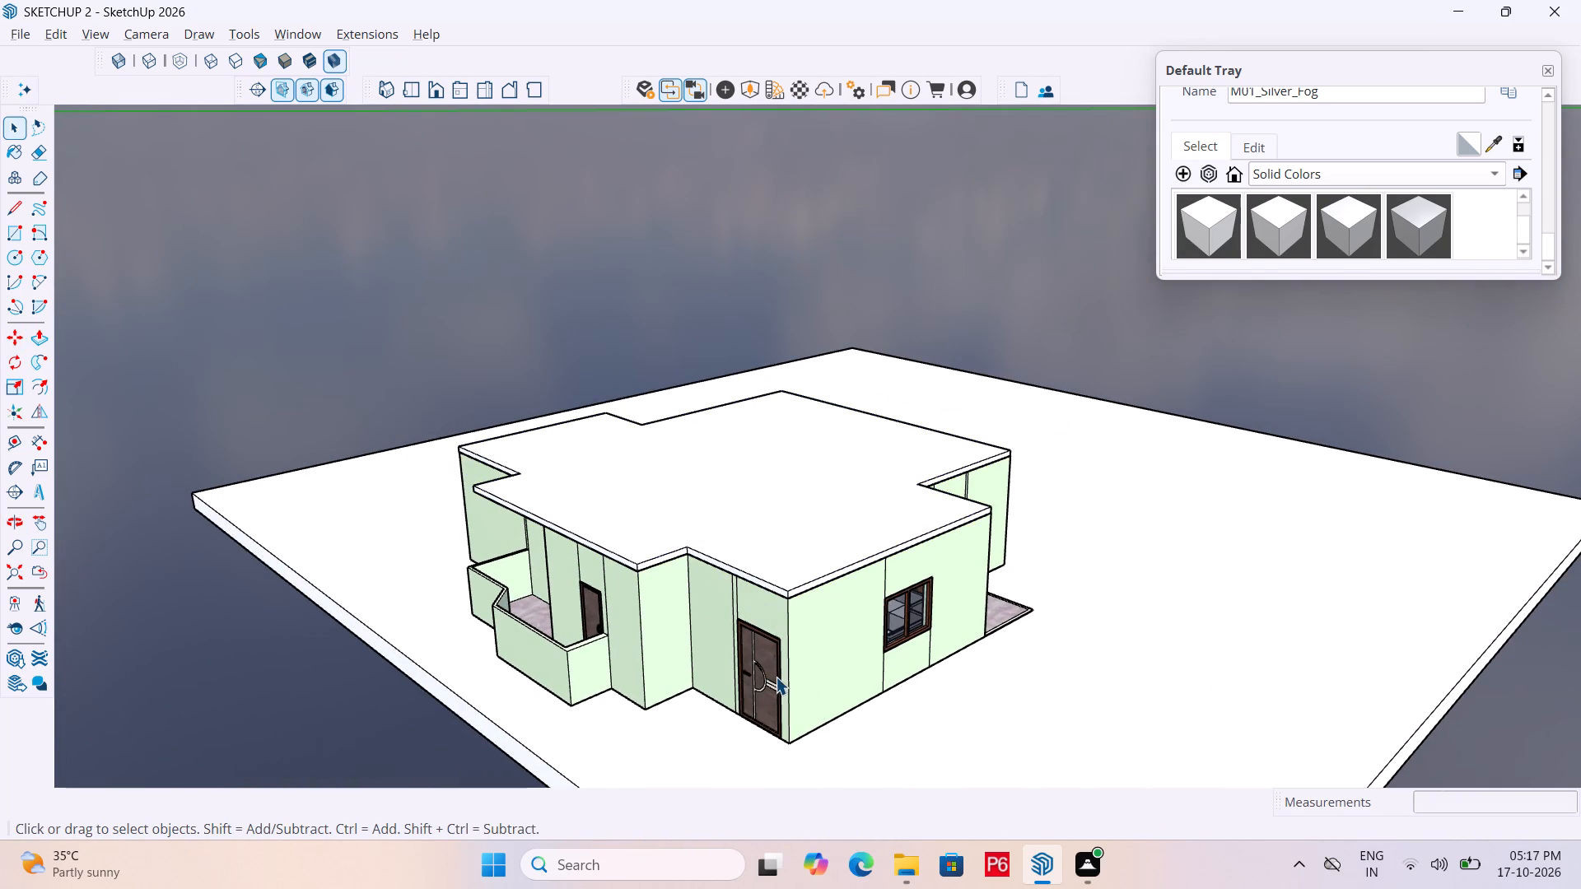
pyautogui.click(776, 677)
pyautogui.scroll(7, 782, 798)
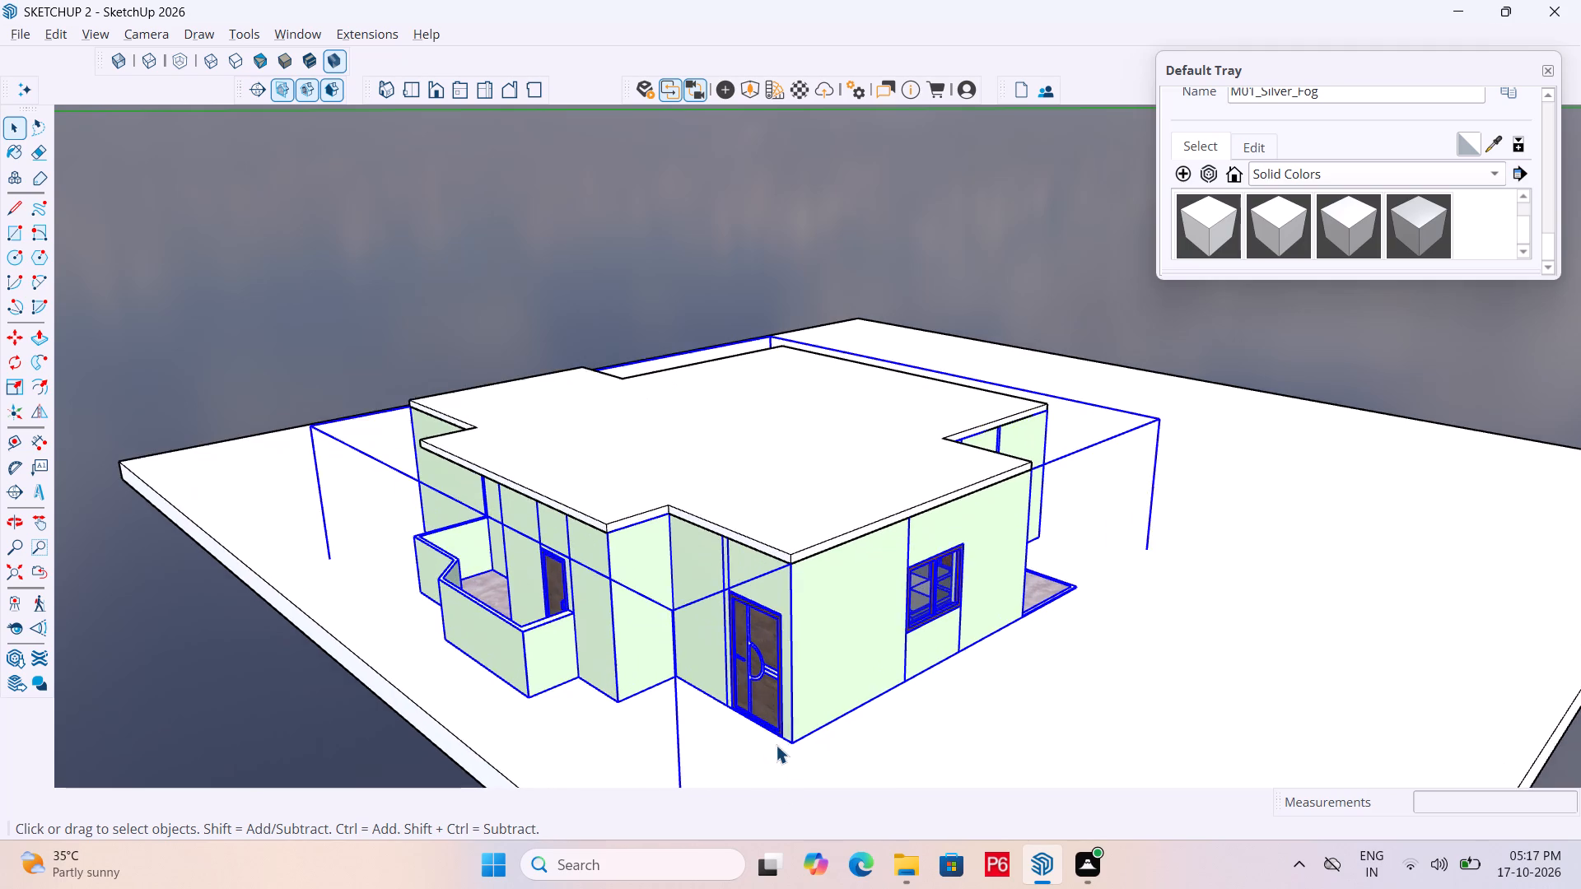
pyautogui.scroll(-4, 866, 539)
pyautogui.scroll(3, 795, 729)
pyautogui.press('m')
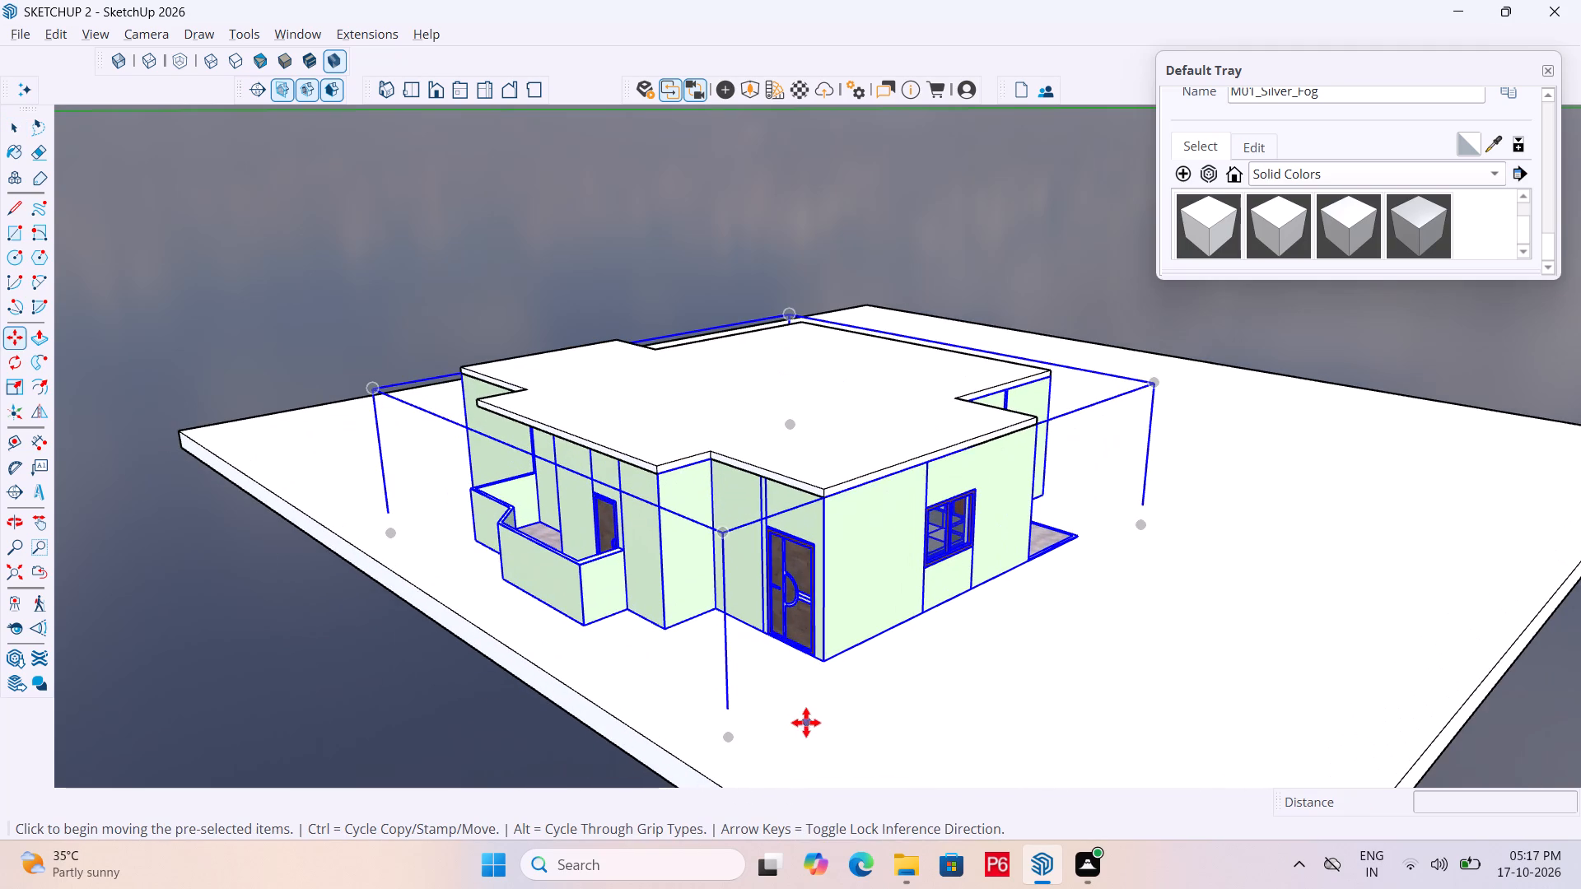
pyautogui.scroll(4, 826, 661)
pyautogui.click(822, 659)
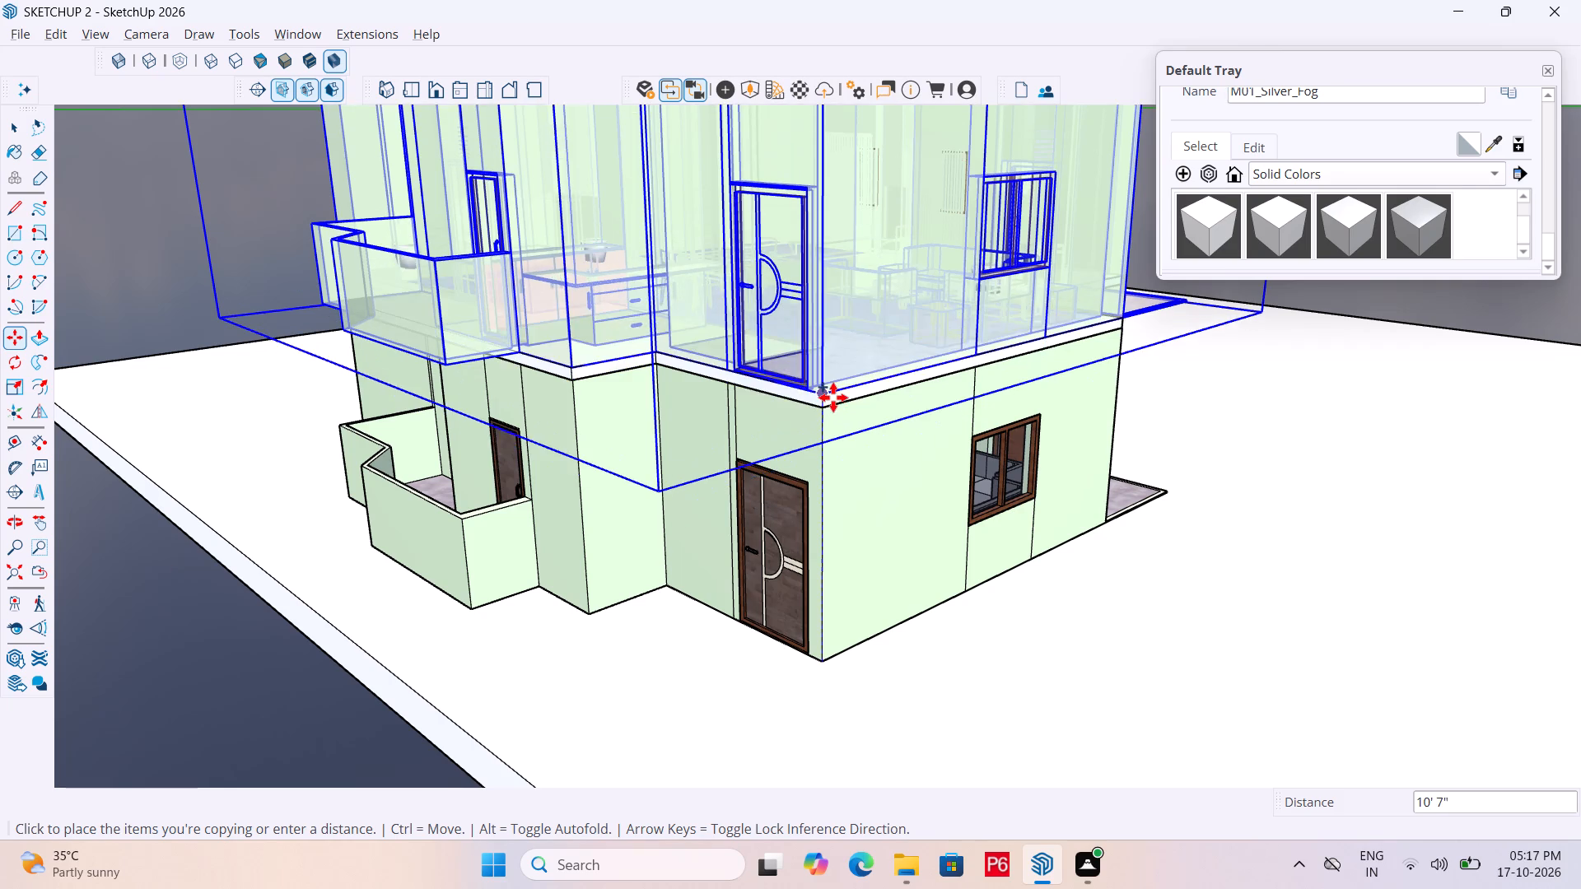
pyautogui.scroll(4, 830, 400)
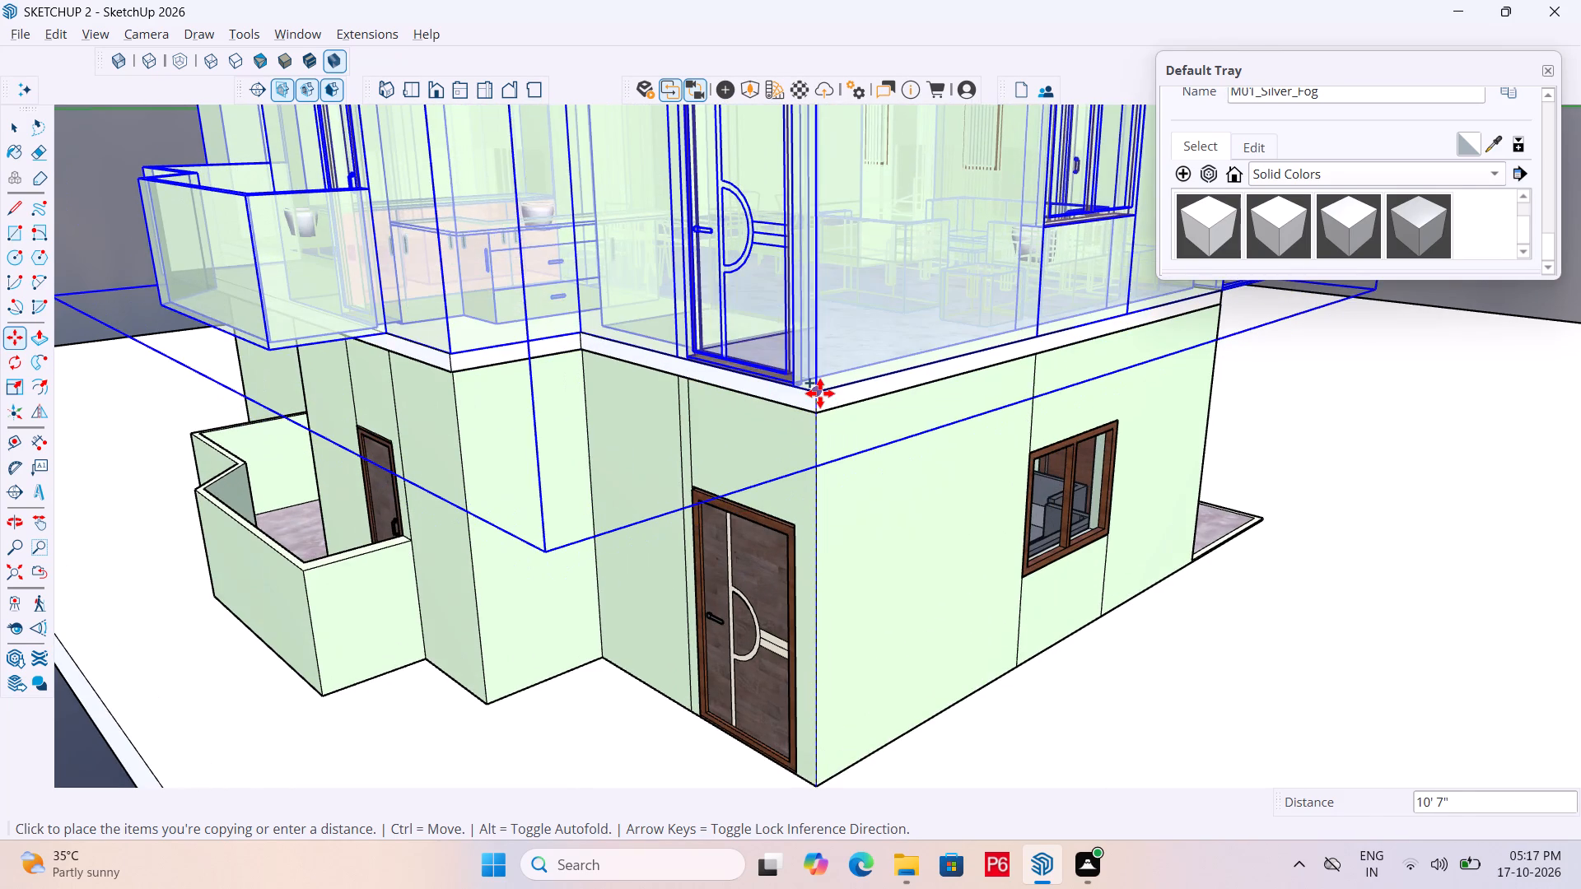
pyautogui.click(820, 393)
pyautogui.scroll(-4, 814, 599)
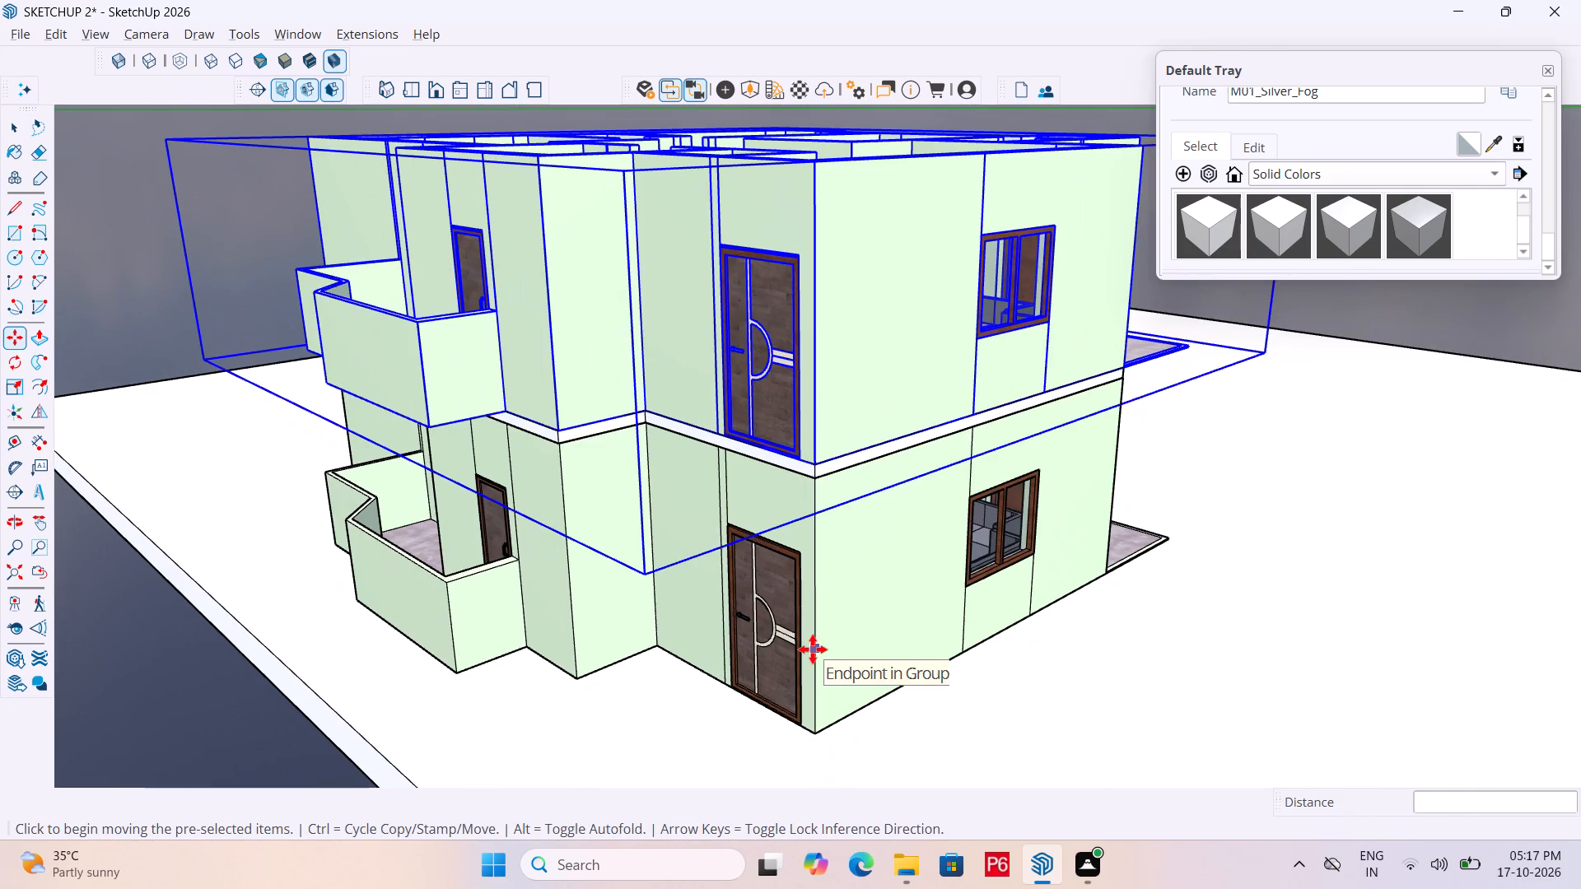
pyautogui.hotkey('ctrl', 's')
pyautogui.hotkey('ctrl', 's')
pyautogui.hotkey('ctrl', 's')
pyautogui.press('space')
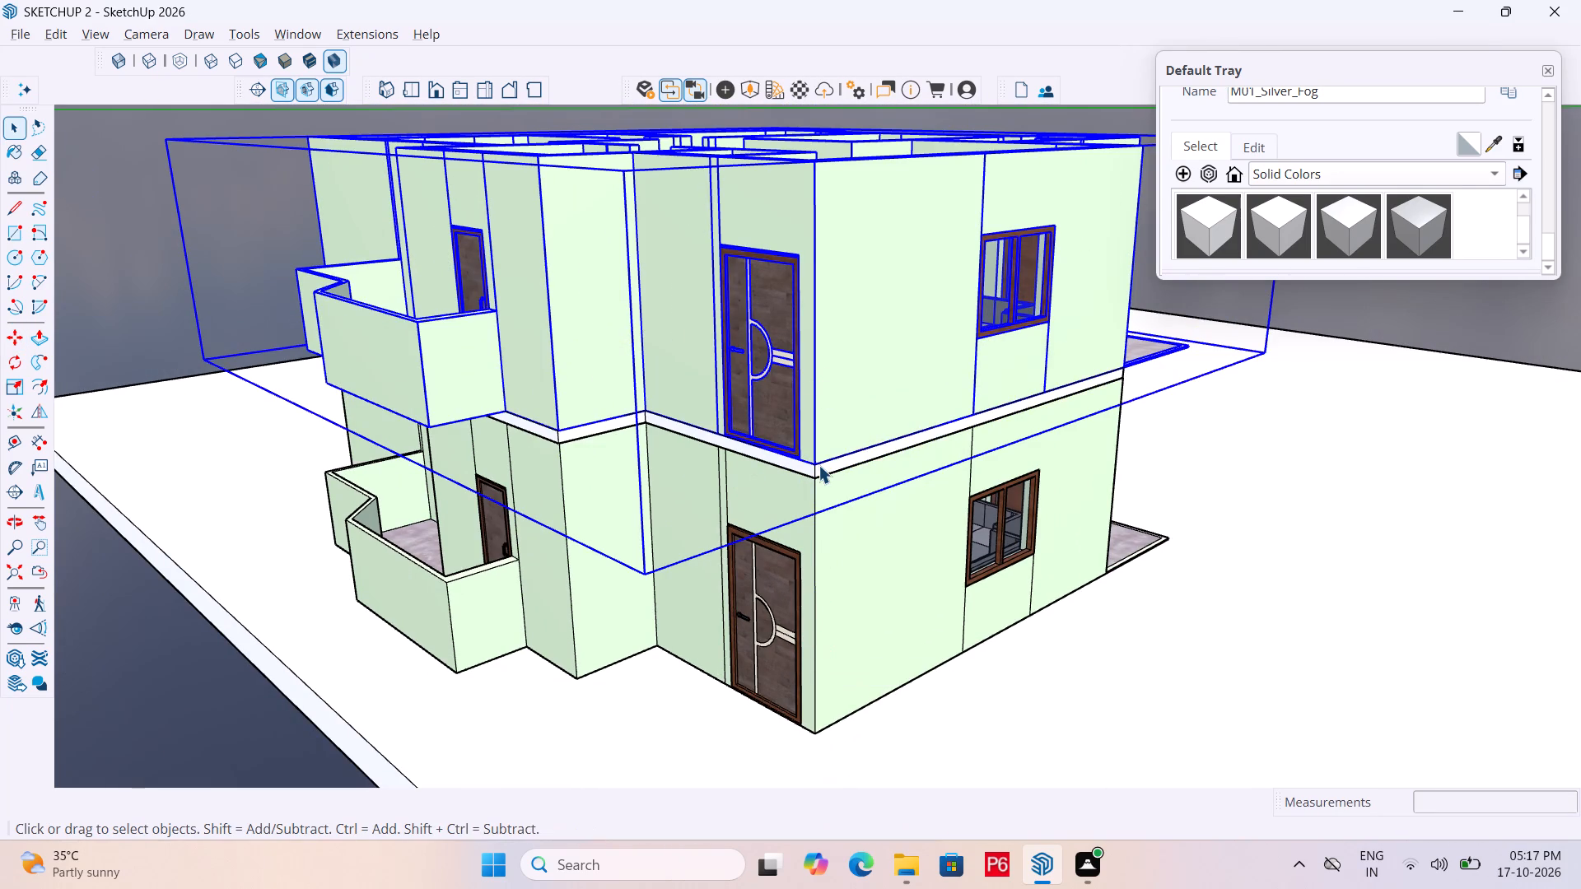
# Examine how the copied upper storey sits on the slab from below, above and the sides, and clear the selection.
pyautogui.scroll(3, 818, 465)
pyautogui.moveTo(381, 497); pyautogui.dragTo(529, 333, button='middle')
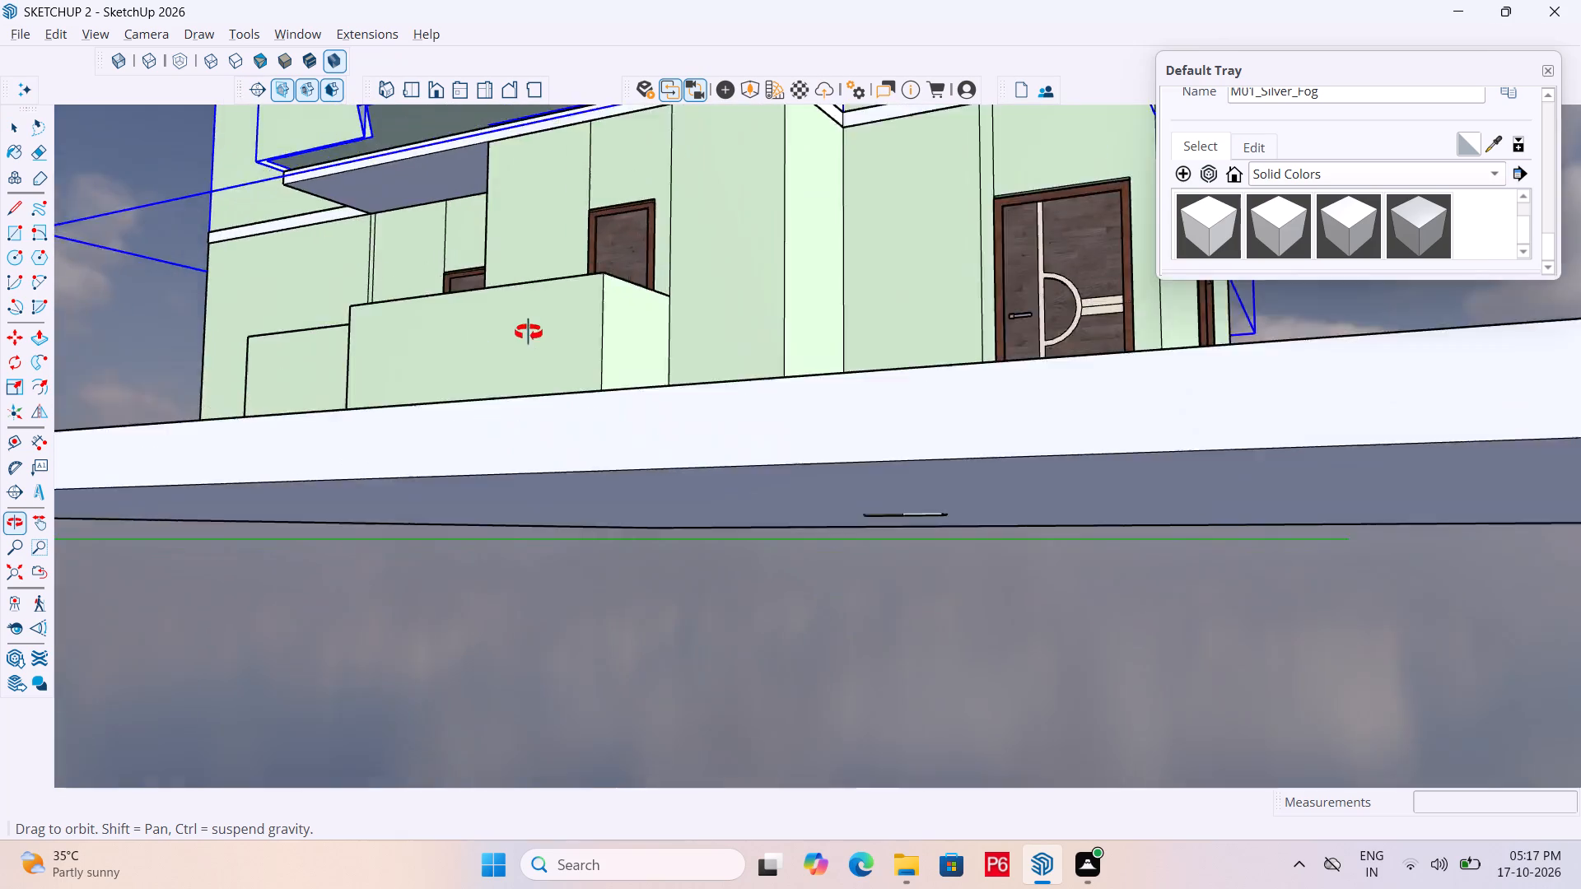
pyautogui.moveTo(529, 333); pyautogui.dragTo(472, 543, button='middle')
pyautogui.moveTo(203, 750); pyautogui.dragTo(159, 861, button='middle')
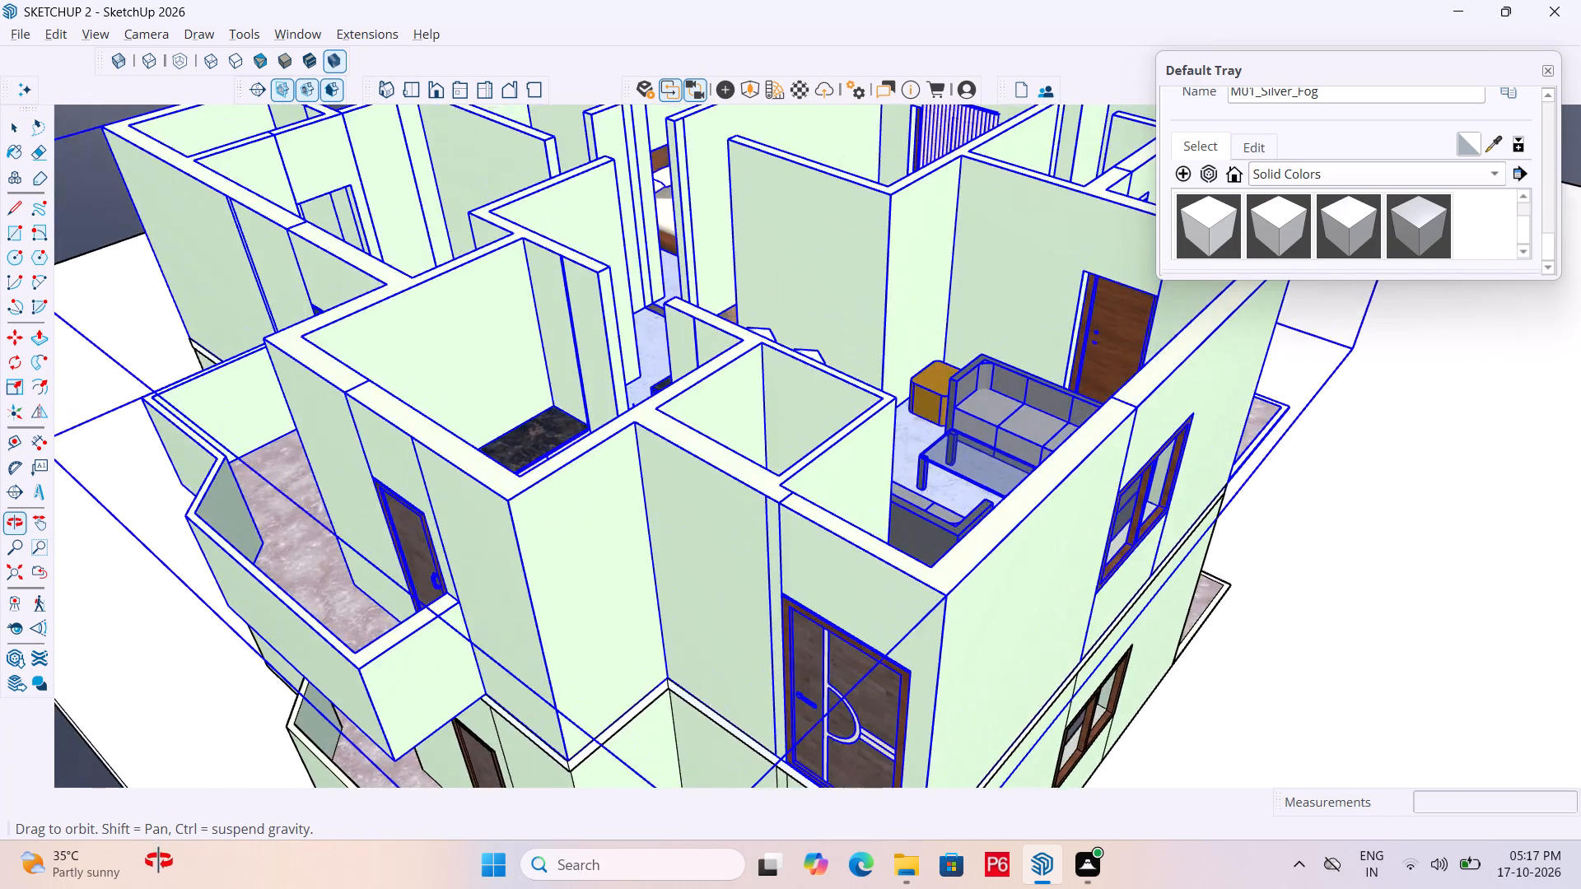
pyautogui.moveTo(159, 861); pyautogui.dragTo(414, 552, button='middle')
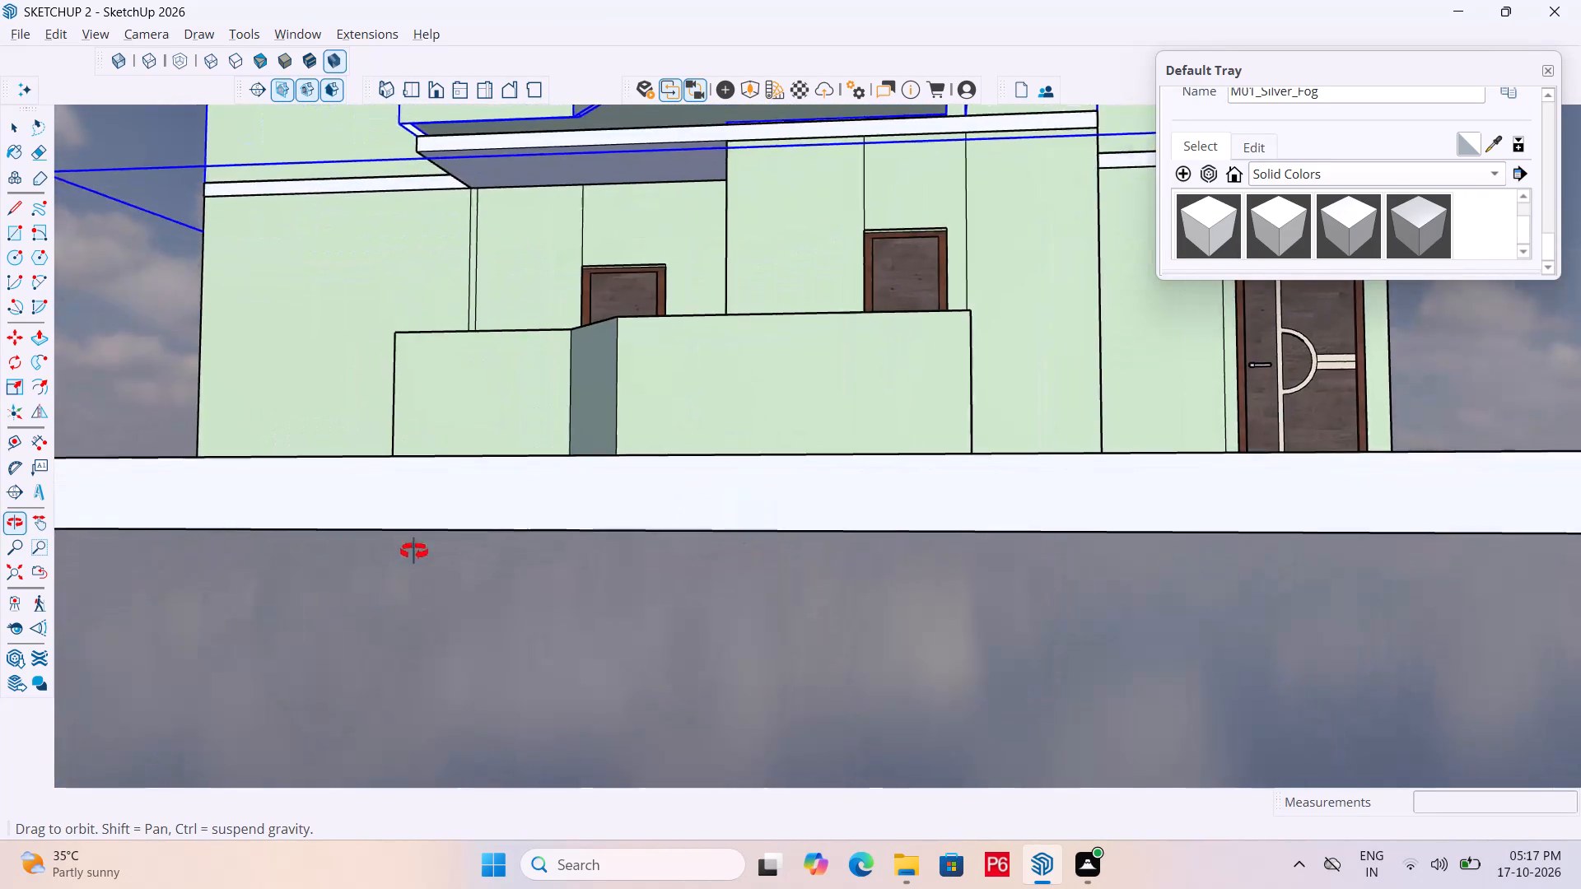
pyautogui.moveTo(414, 552); pyautogui.dragTo(107, 752, button='middle')
pyautogui.scroll(-4, 359, 622)
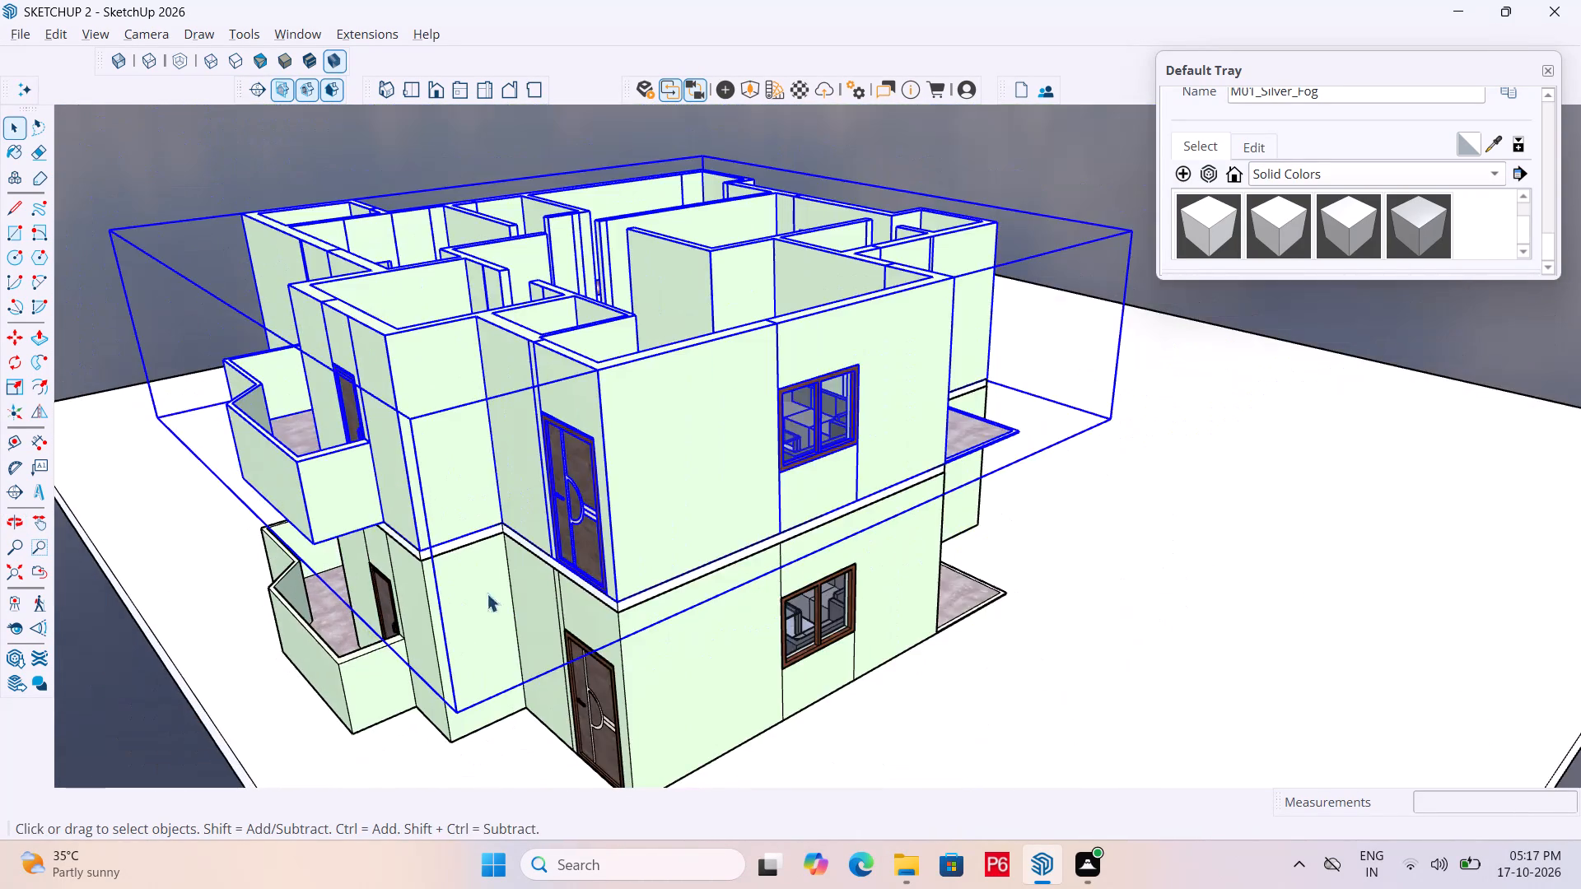
pyautogui.moveTo(730, 548); pyautogui.dragTo(581, 632, button='middle')
pyautogui.scroll(4, 581, 632)
pyautogui.scroll(-5, 959, 401)
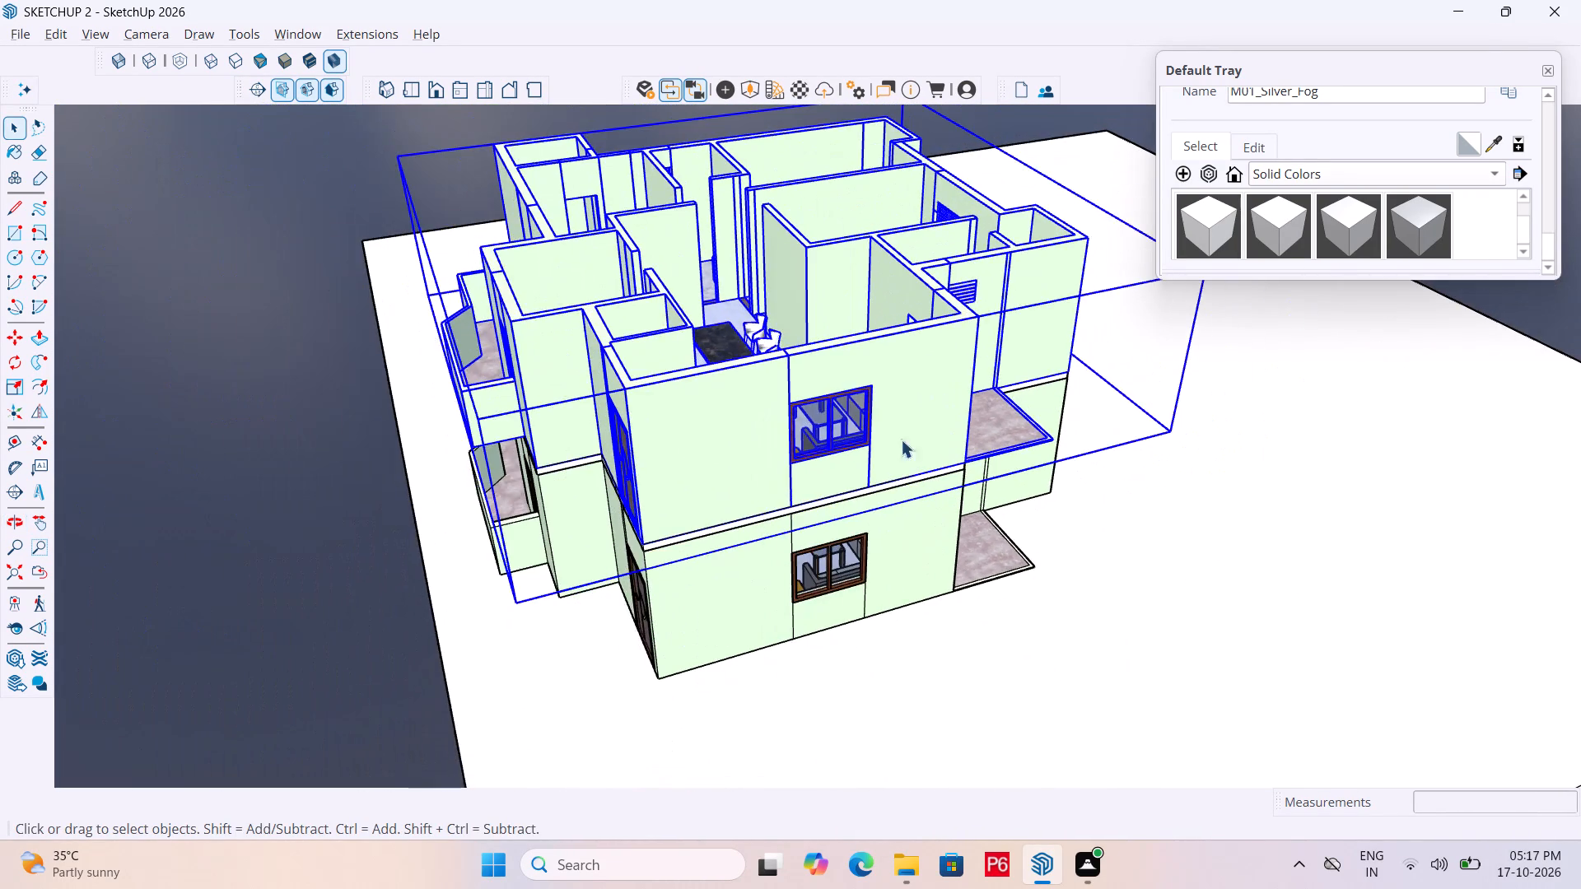
pyautogui.moveTo(842, 458); pyautogui.dragTo(1041, 433, button='middle')
pyautogui.press('space')
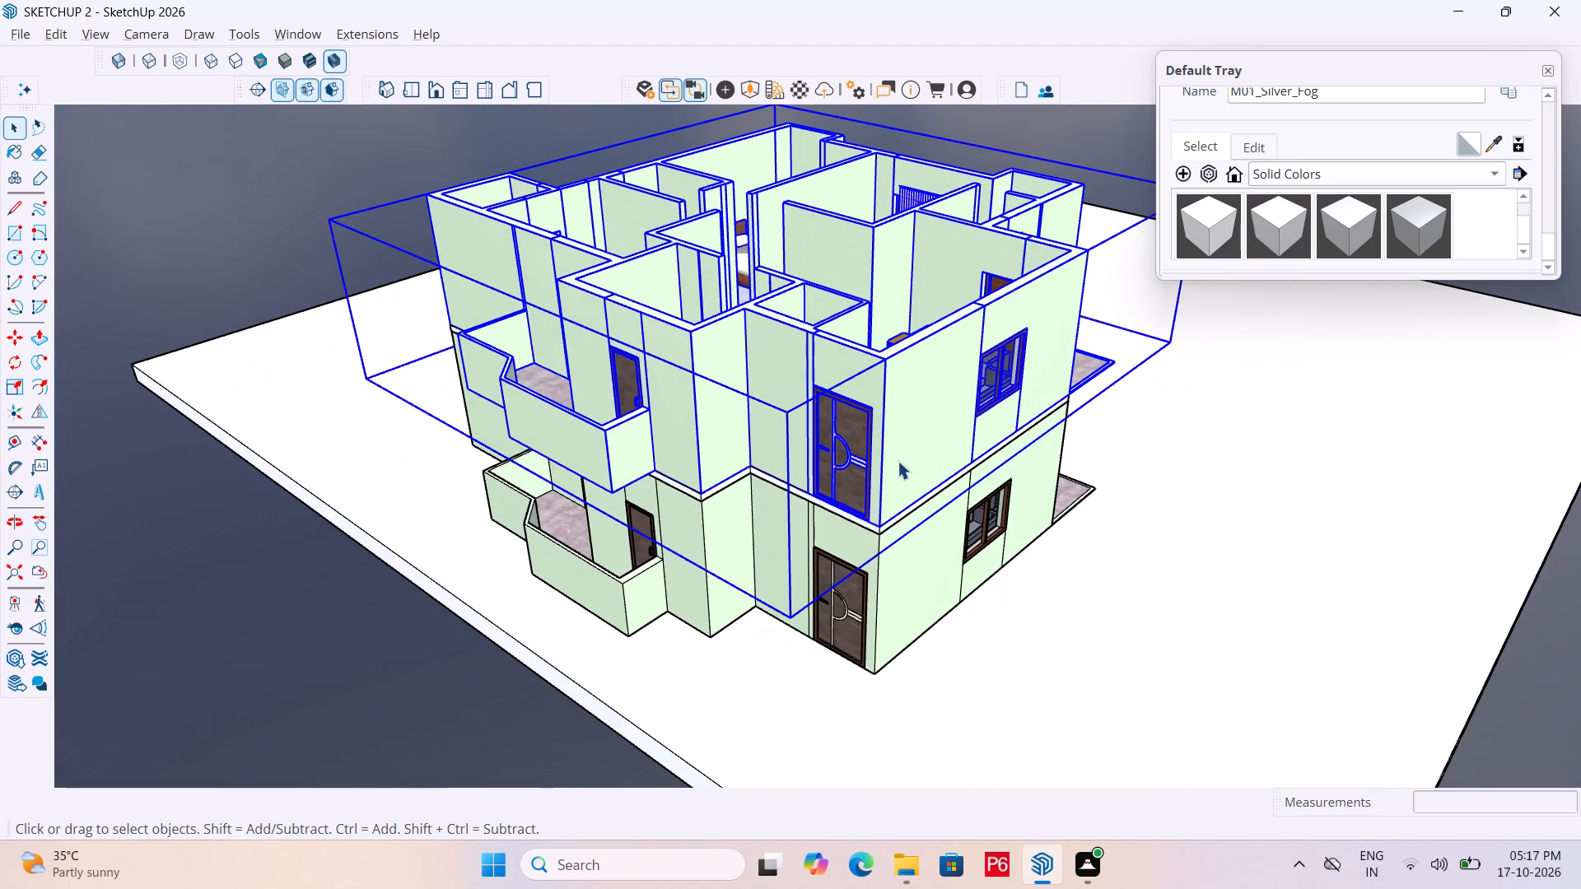
pyautogui.press('Escape')
pyautogui.click(110, 241)
# Copy the slab between the storeys up onto the top of the upper storey's walls as its roof, aligned at the entrance corner.
pyautogui.scroll(4, 1252, 677)
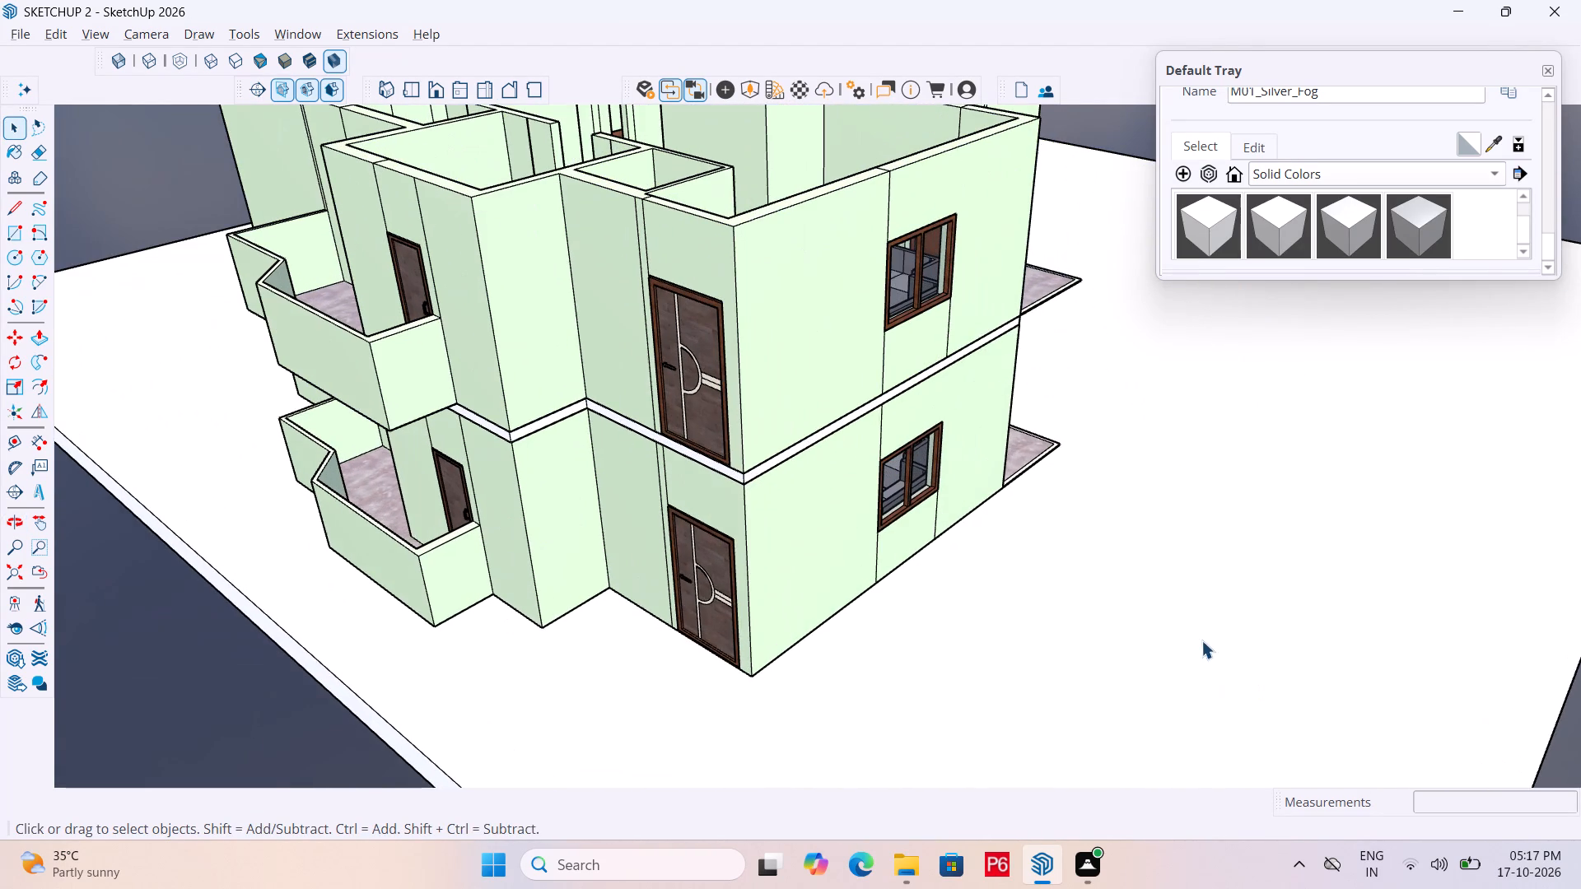
pyautogui.scroll(3, 697, 453)
pyautogui.click(697, 453)
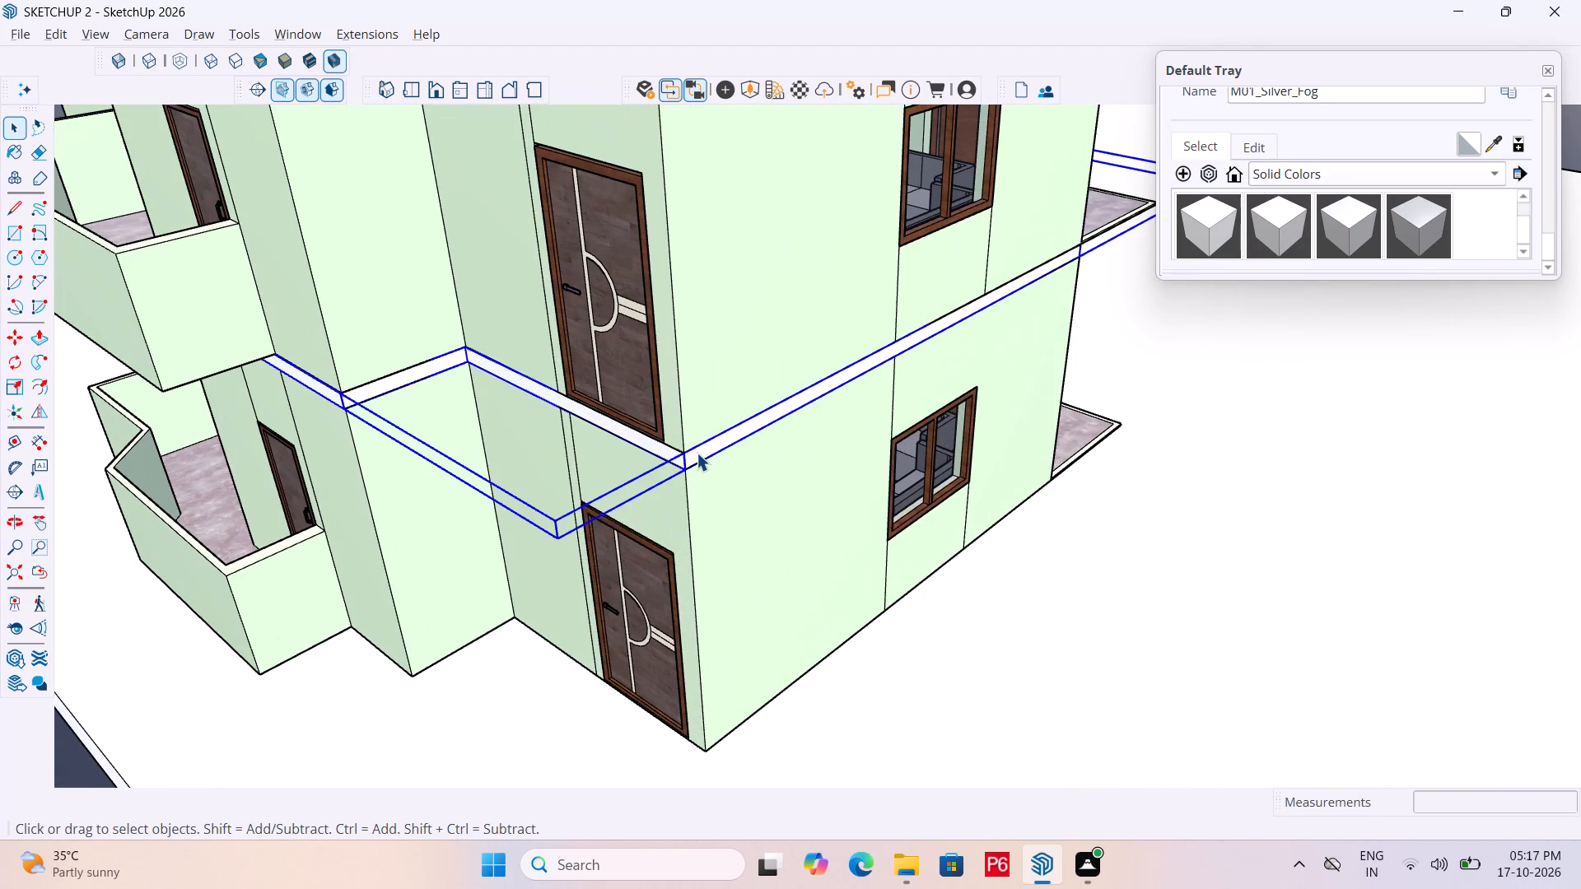
pyautogui.press('m')
pyautogui.click(690, 476)
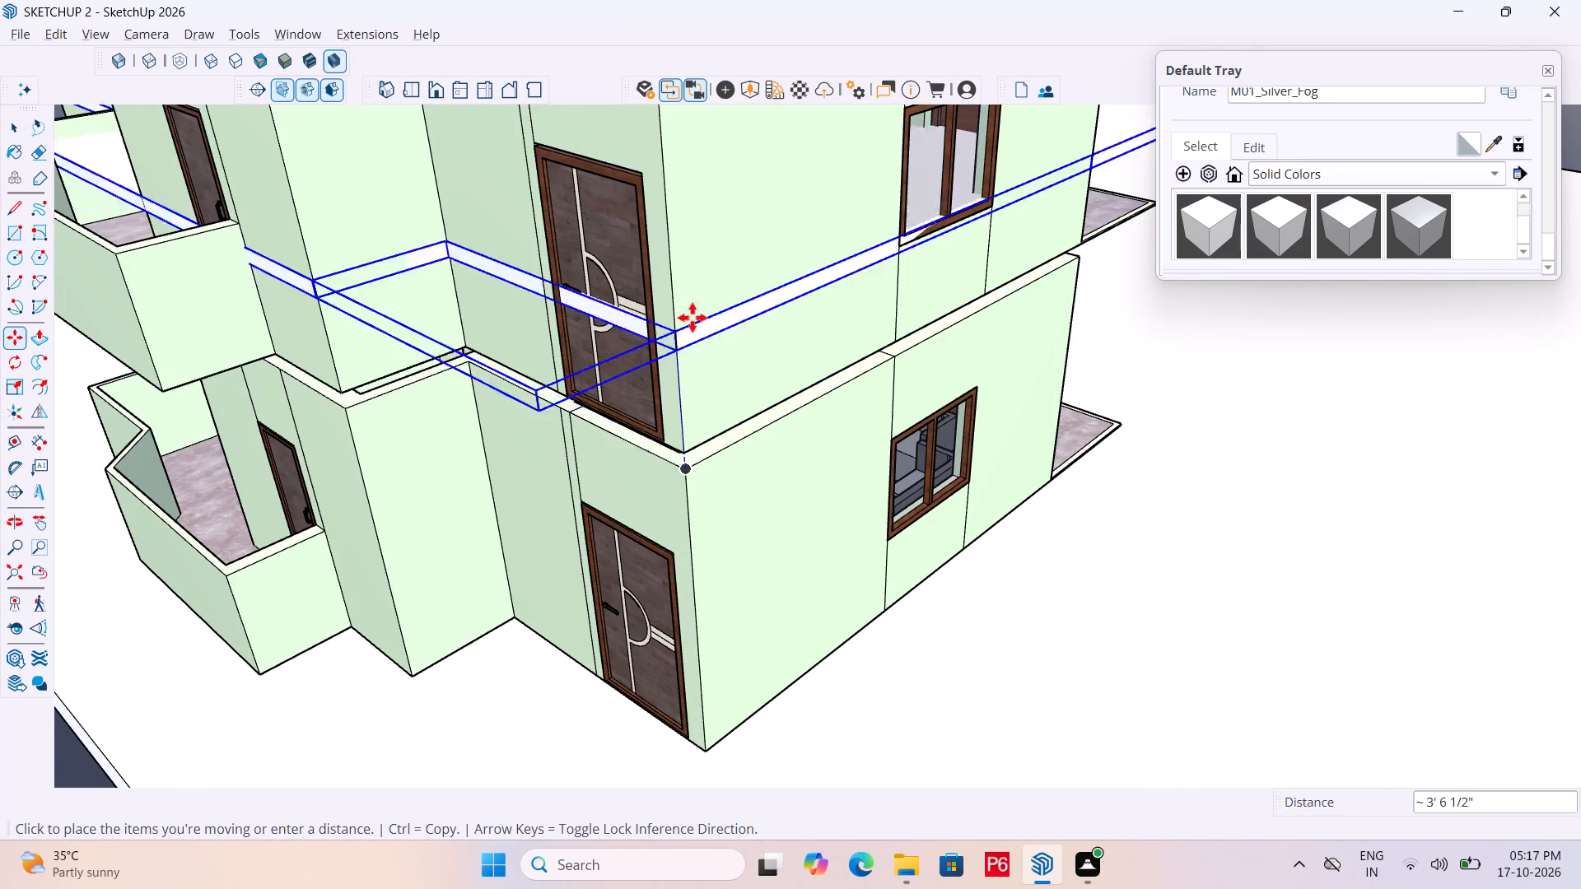
pyautogui.scroll(-4, 826, 612)
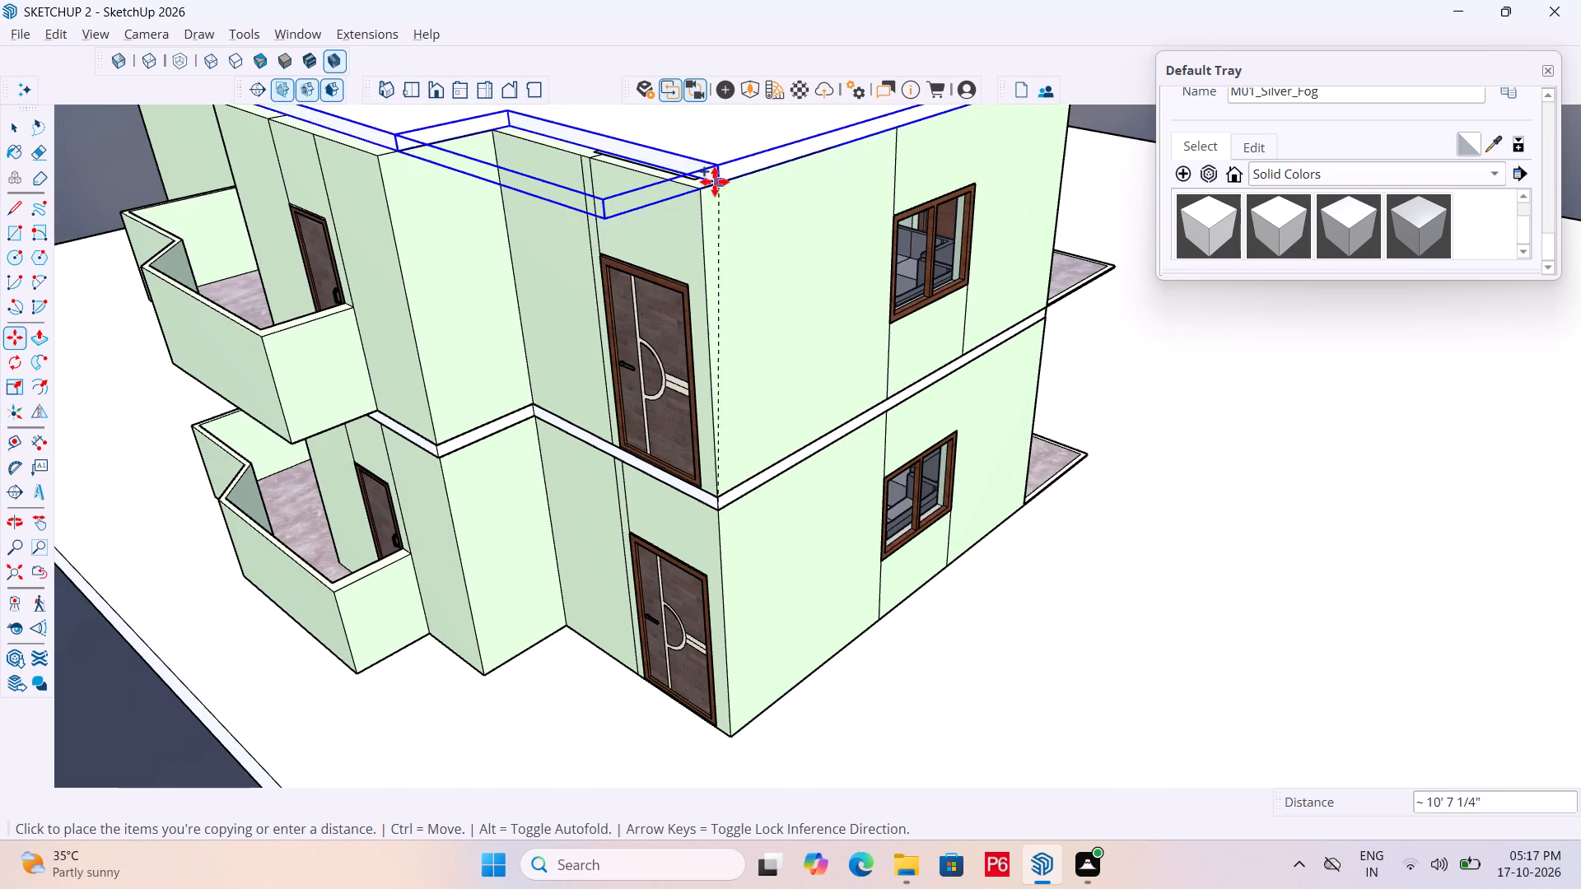
pyautogui.click(701, 193)
pyautogui.scroll(-7, 932, 722)
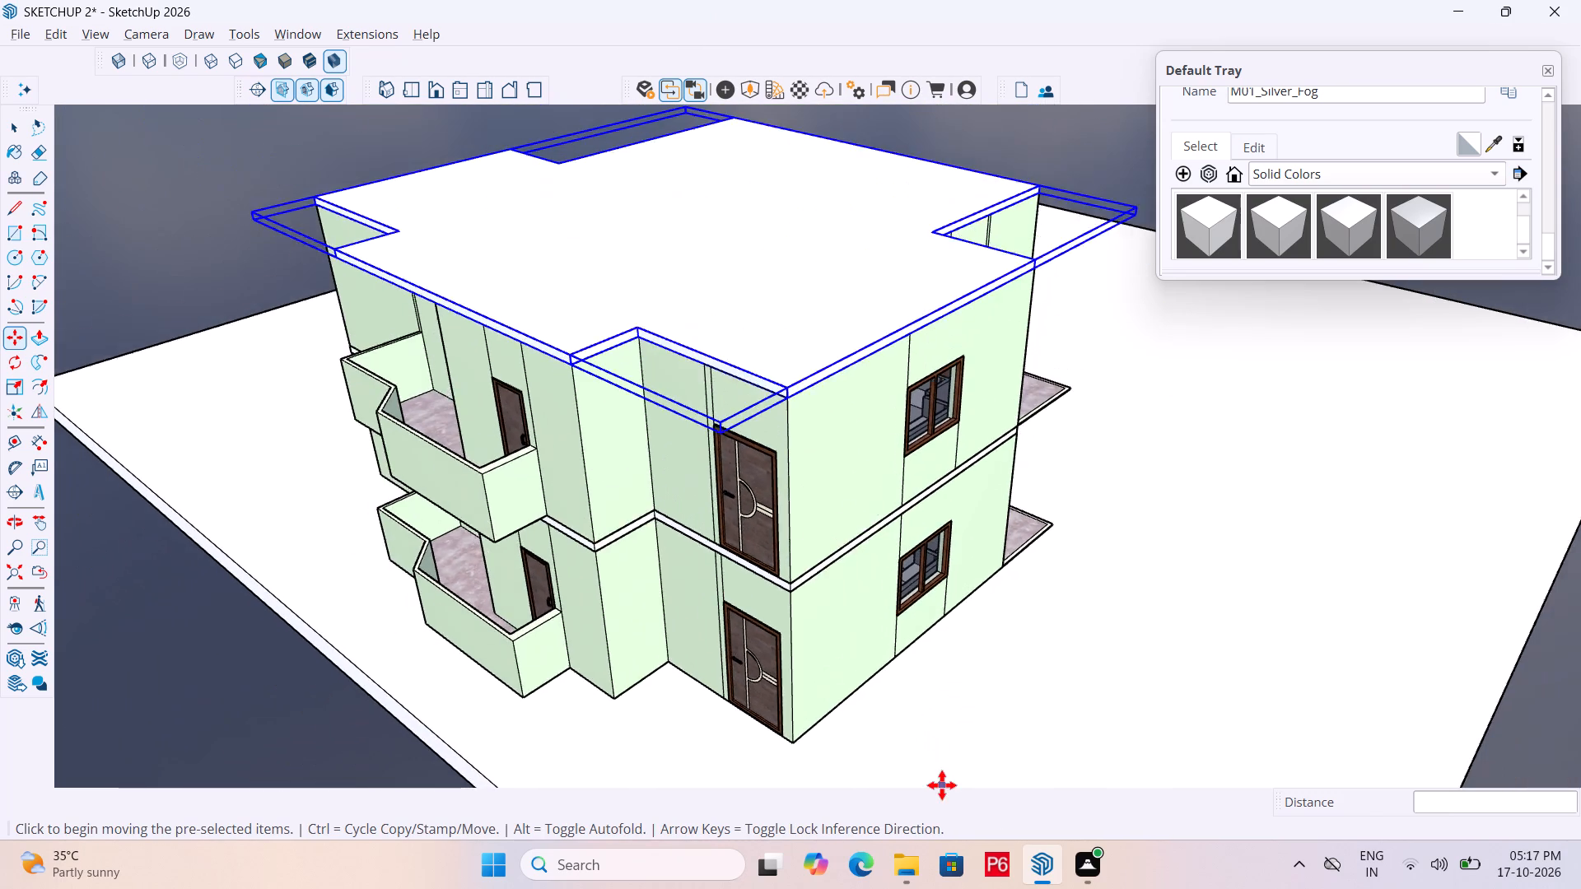
pyautogui.press('space')
pyautogui.moveTo(880, 751); pyautogui.dragTo(849, 670, button='middle')
pyautogui.press('space')
pyautogui.click(201, 264)
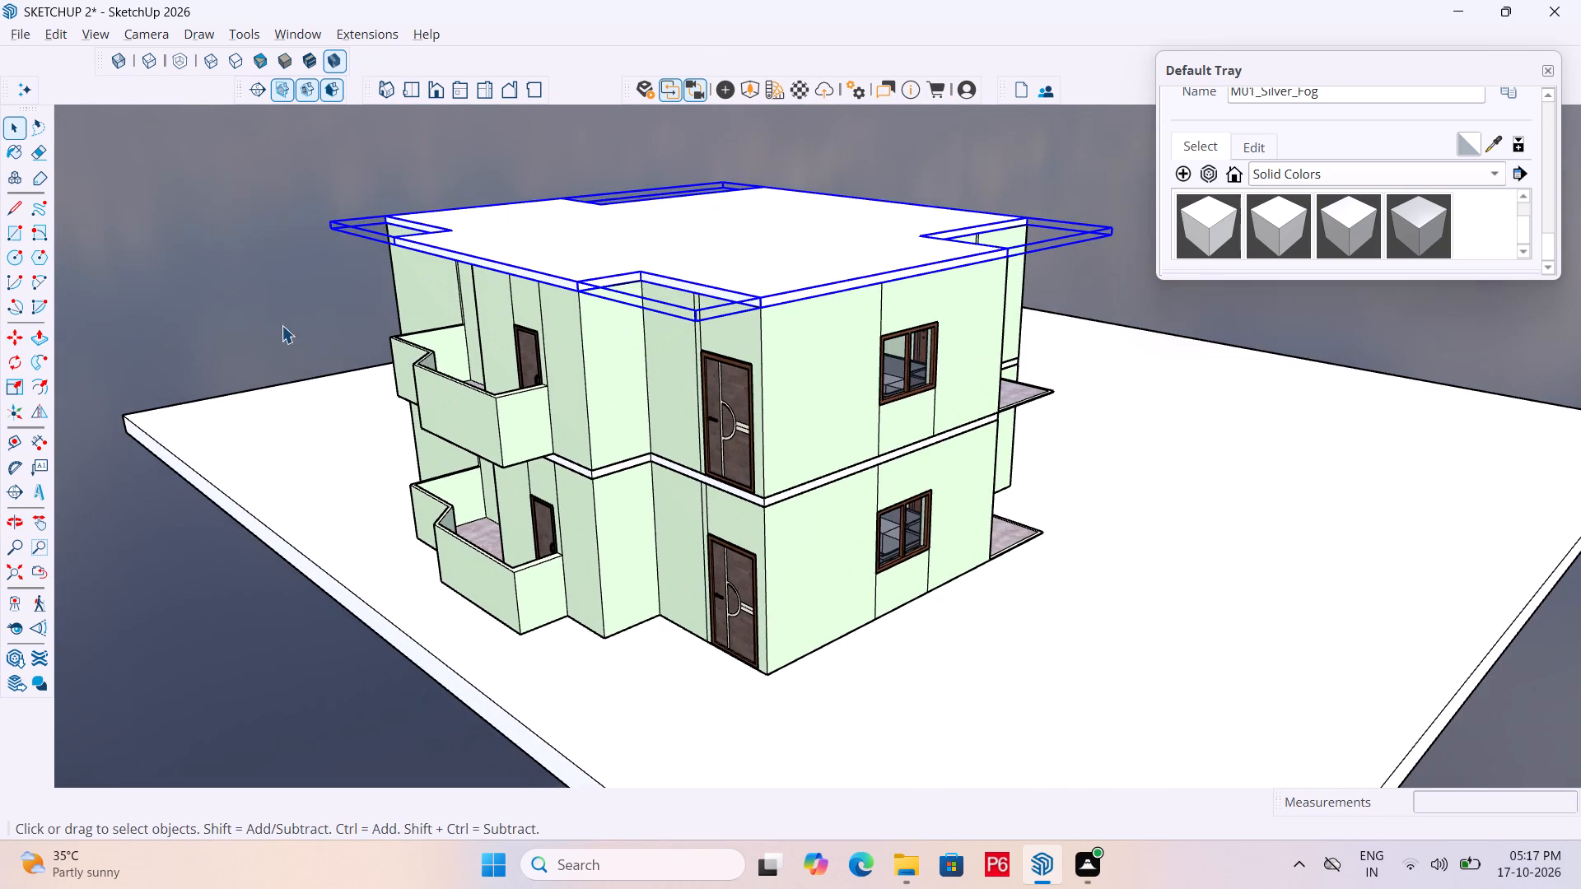
# Examine the two-storey house from all sides, checking the slab edges, balconies and recesses on both floors.
pyautogui.moveTo(385, 358); pyautogui.dragTo(1367, 377, button='middle')
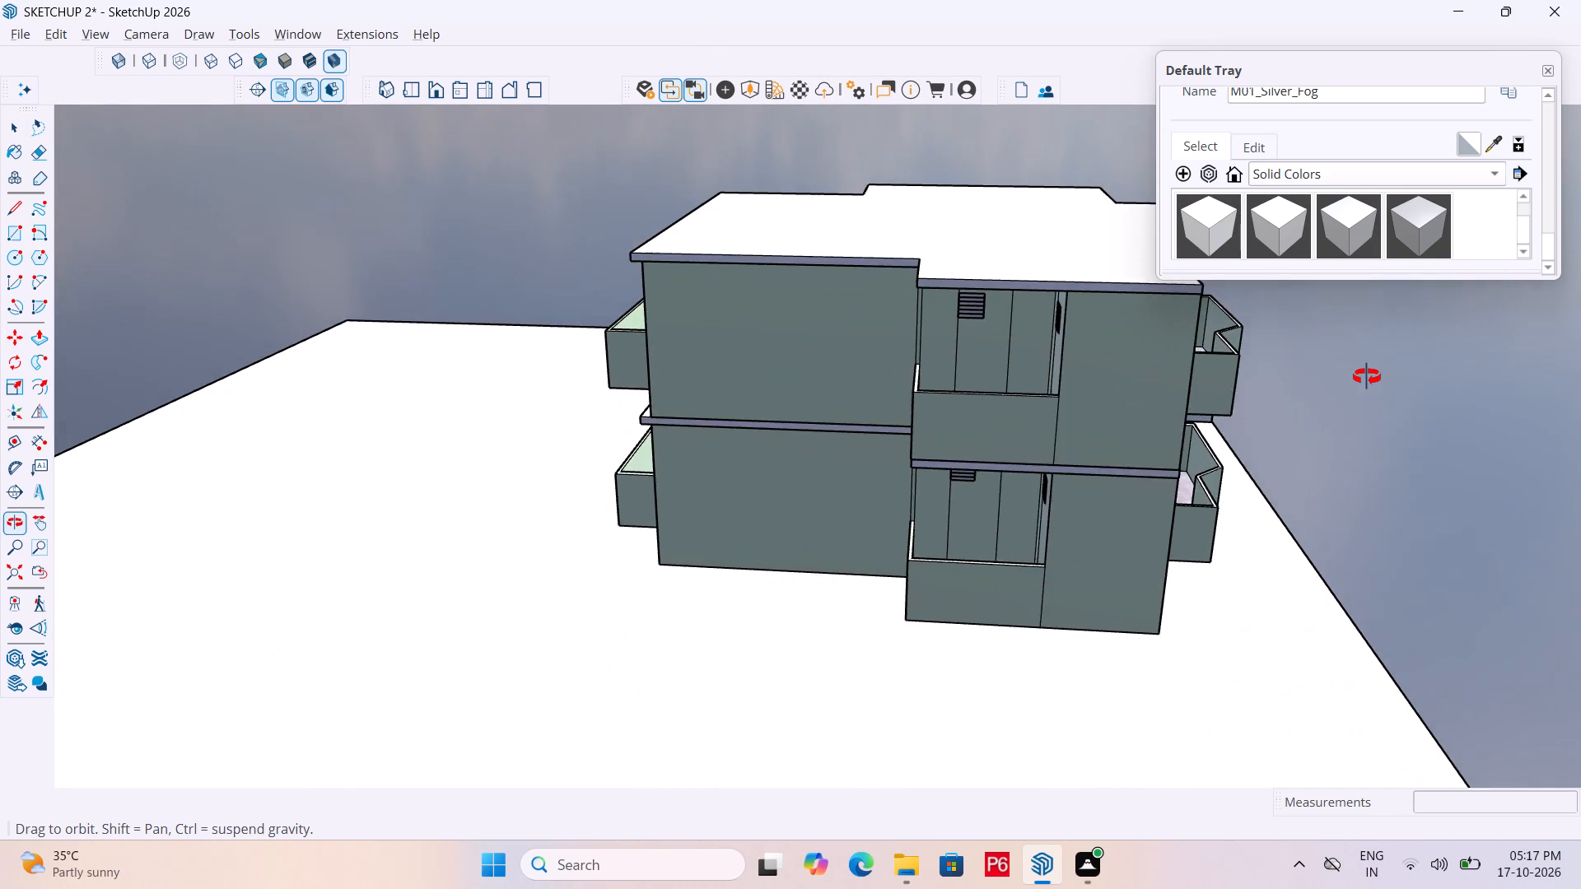
pyautogui.moveTo(1367, 377); pyautogui.dragTo(749, 488, button='middle')
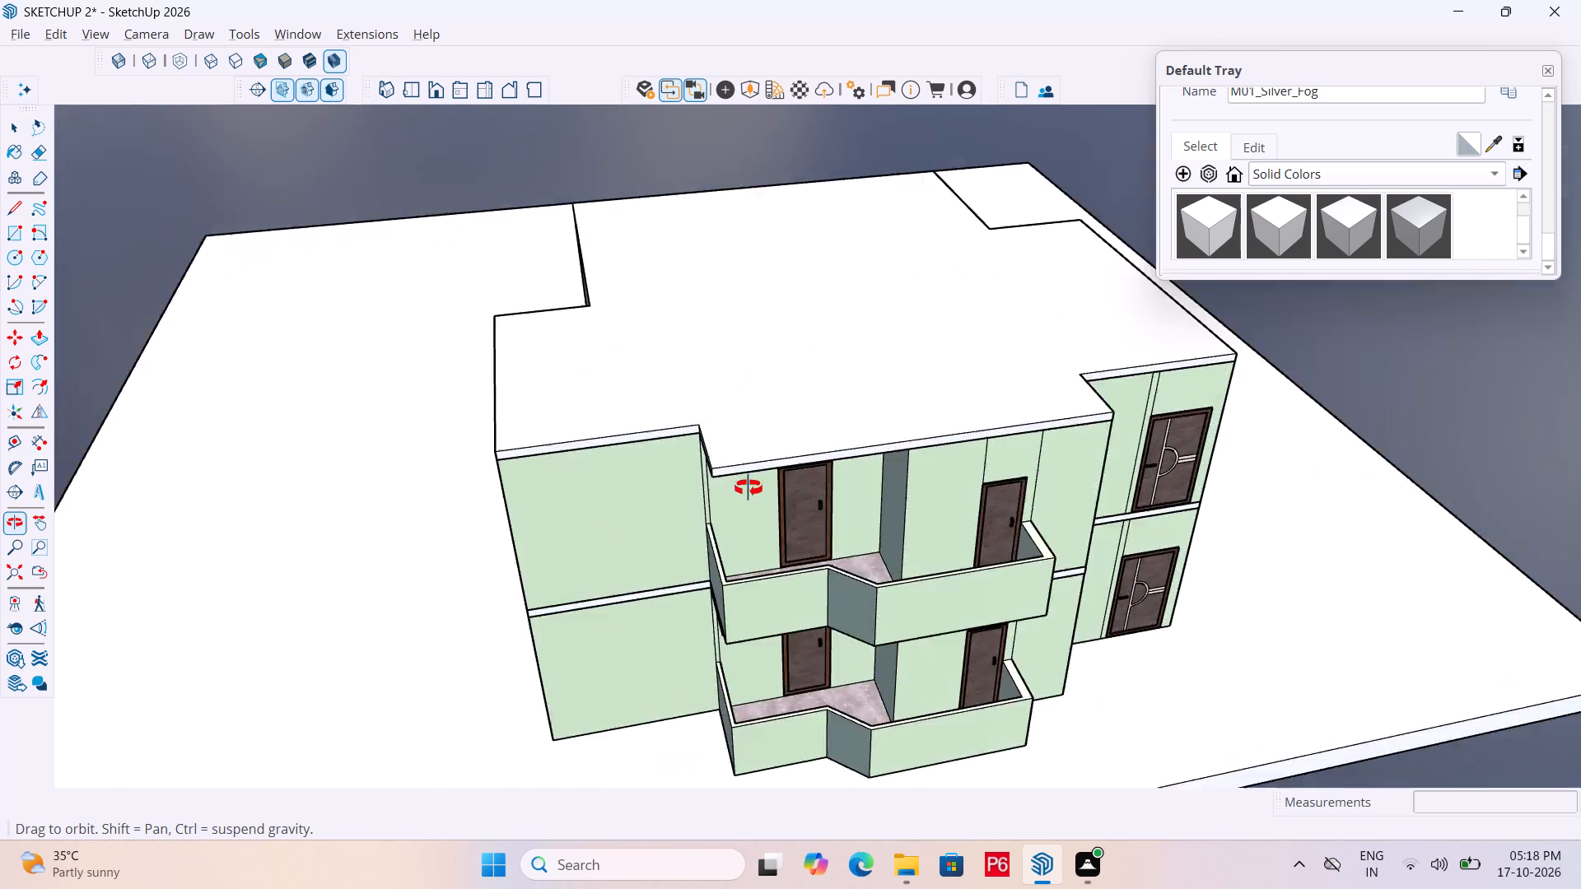
pyautogui.moveTo(749, 488); pyautogui.dragTo(1527, 477, button='middle')
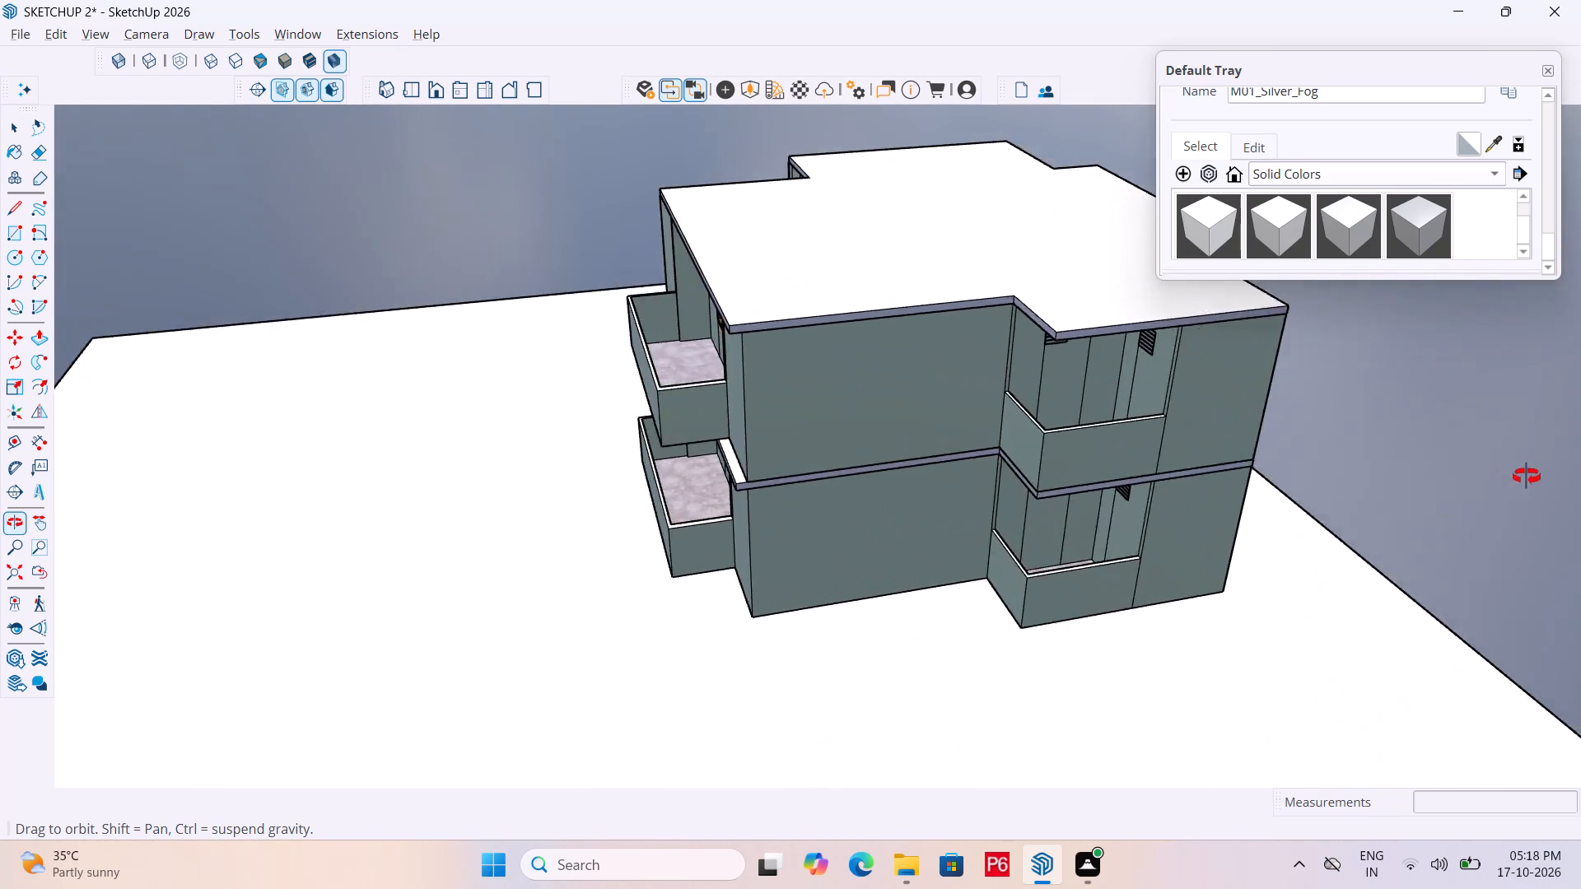
pyautogui.moveTo(1527, 477); pyautogui.dragTo(1422, 458, button='middle')
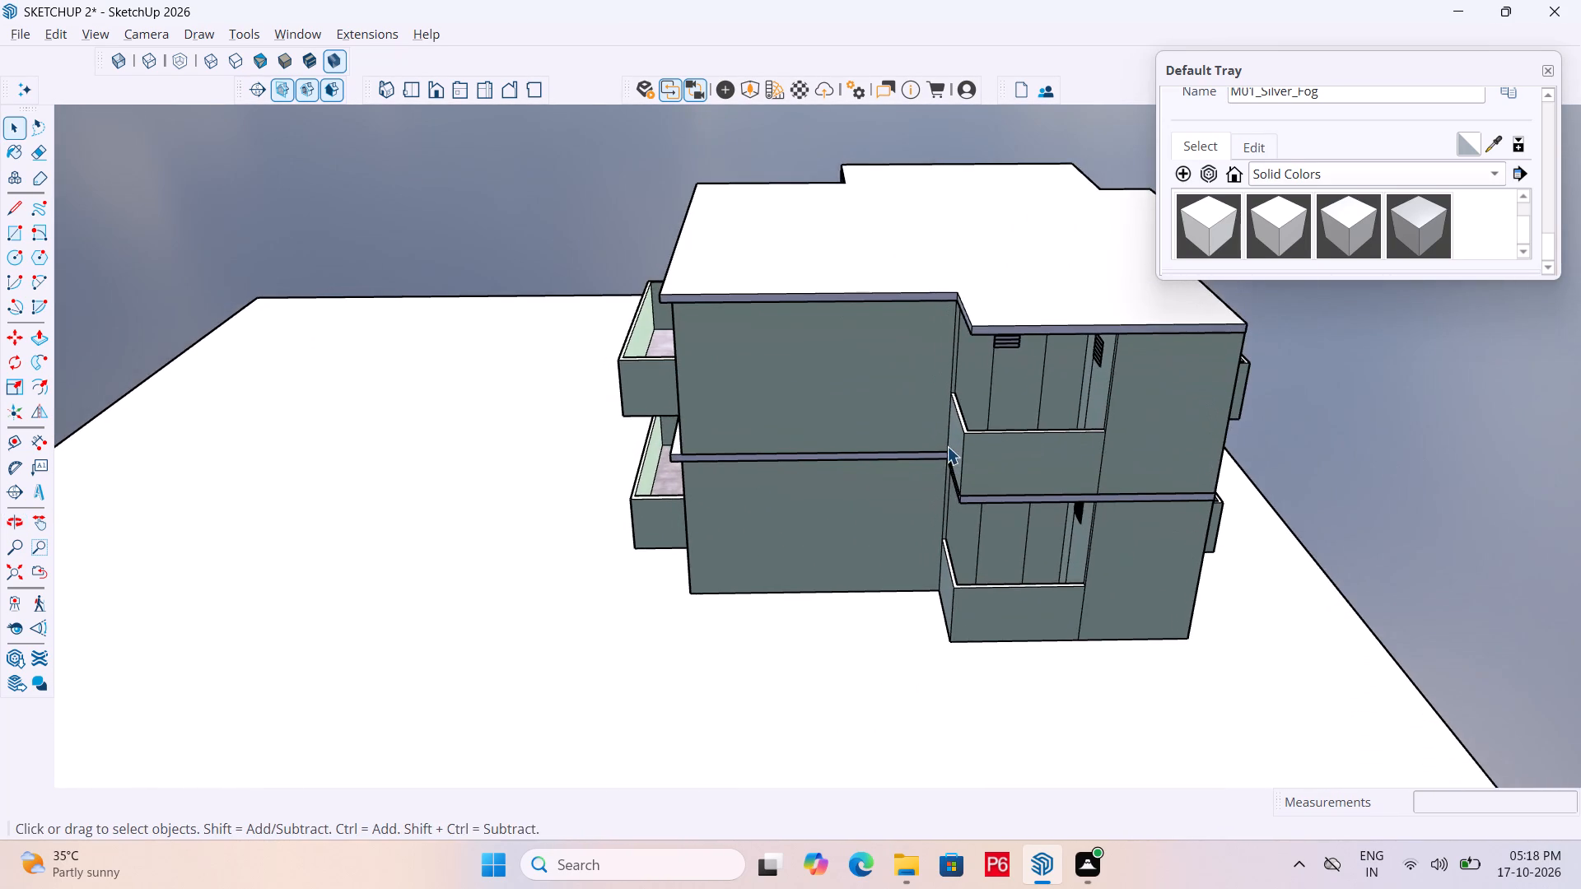
pyautogui.moveTo(951, 444); pyautogui.dragTo(1129, 425, button='middle')
pyautogui.scroll(6, 1149, 316)
pyautogui.moveTo(957, 405); pyautogui.dragTo(846, 443, button='middle')
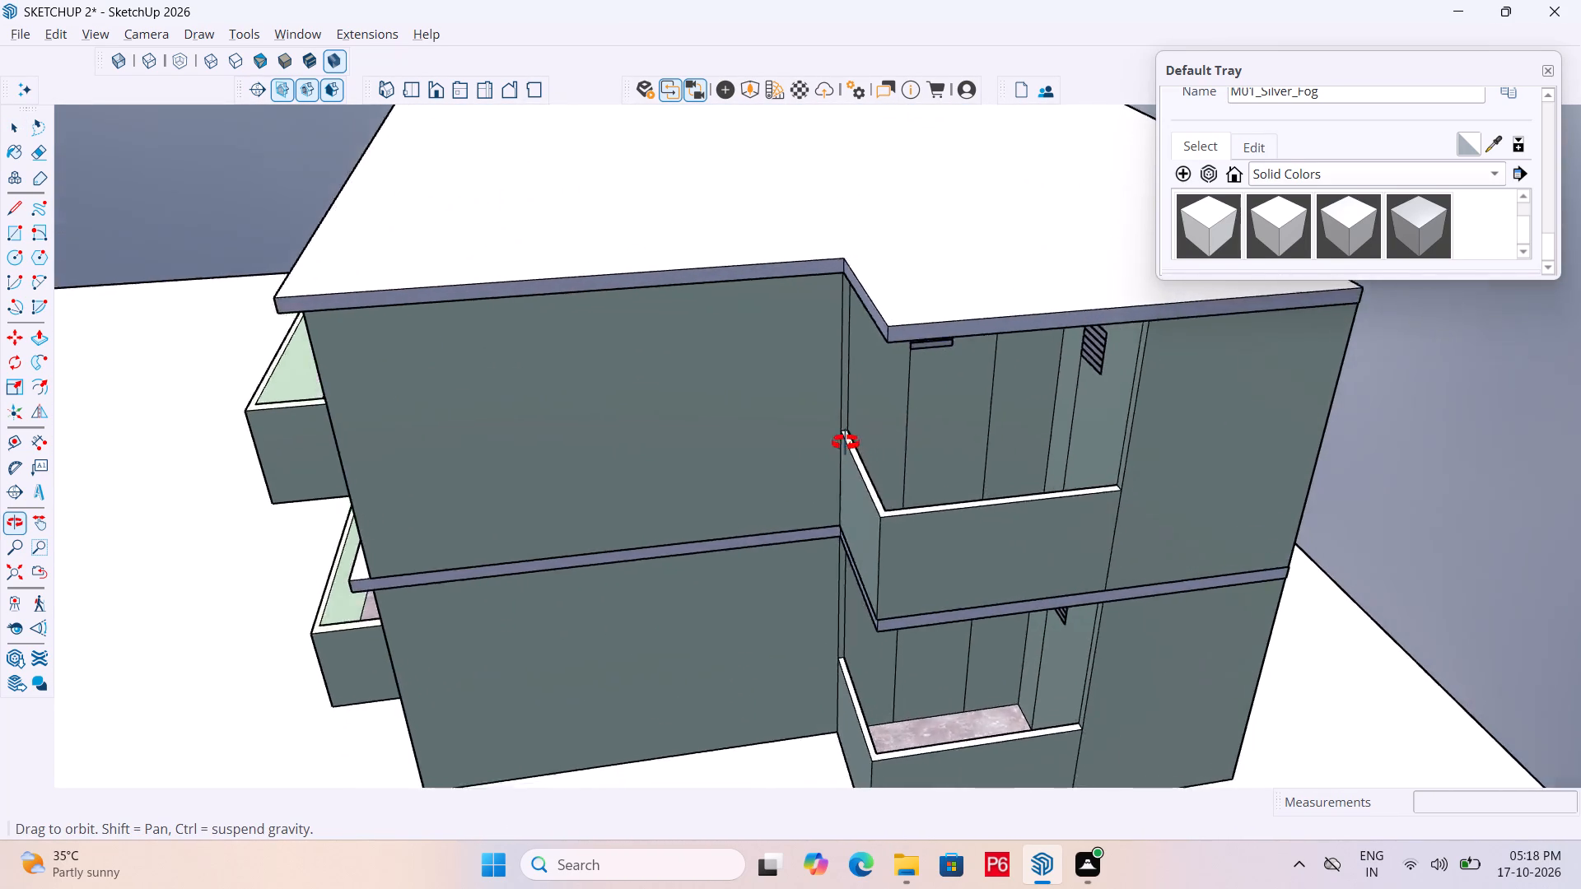
pyautogui.moveTo(846, 443); pyautogui.dragTo(1112, 491, button='middle')
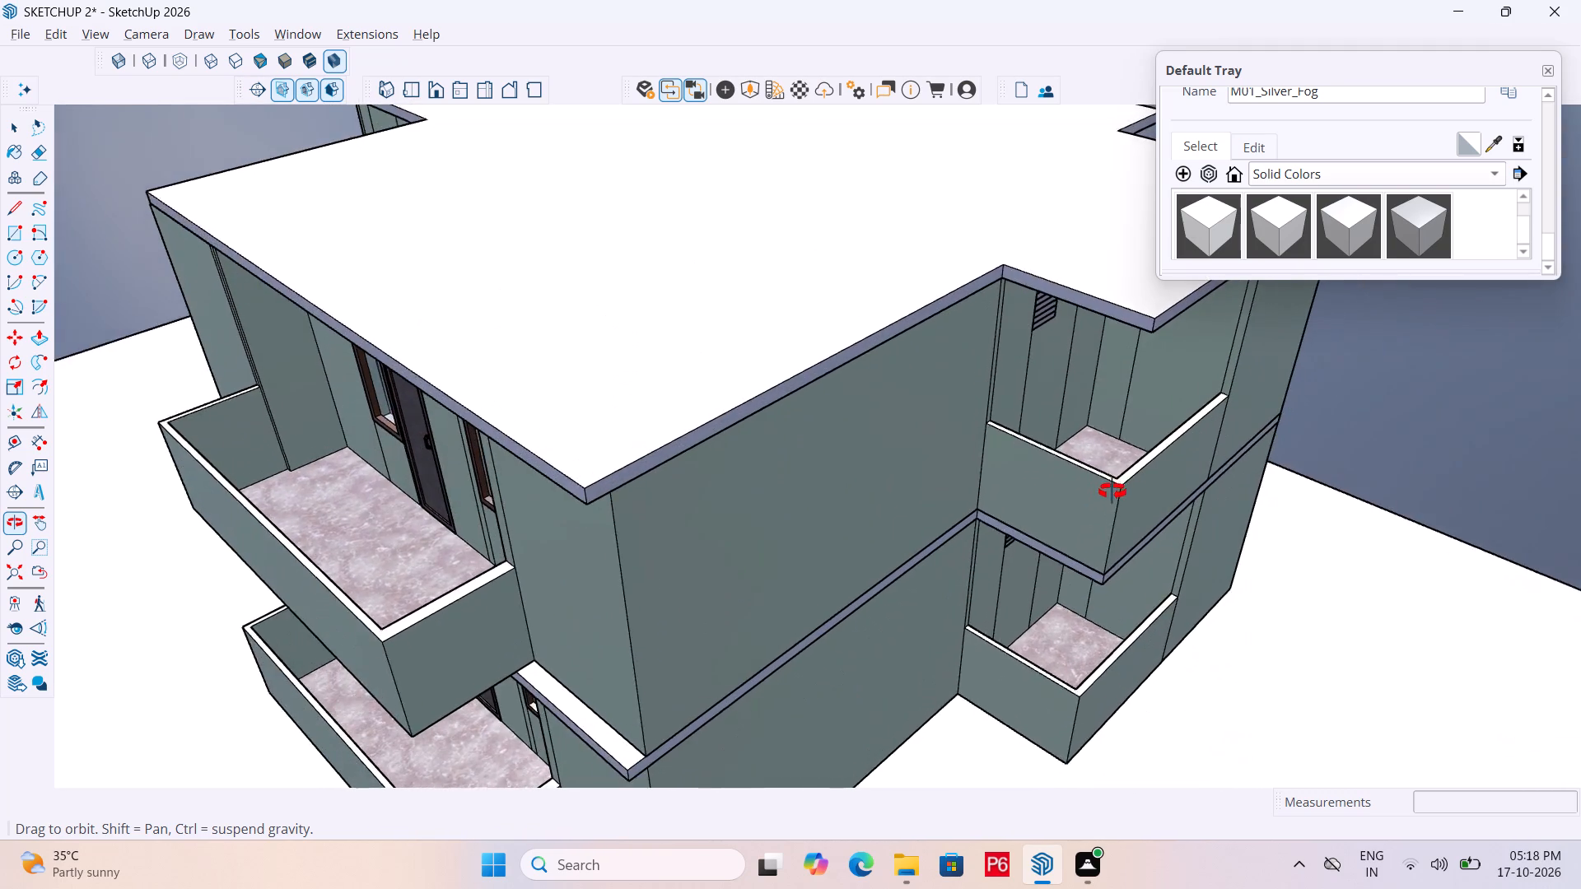
pyautogui.moveTo(1112, 491); pyautogui.dragTo(647, 428, button='middle')
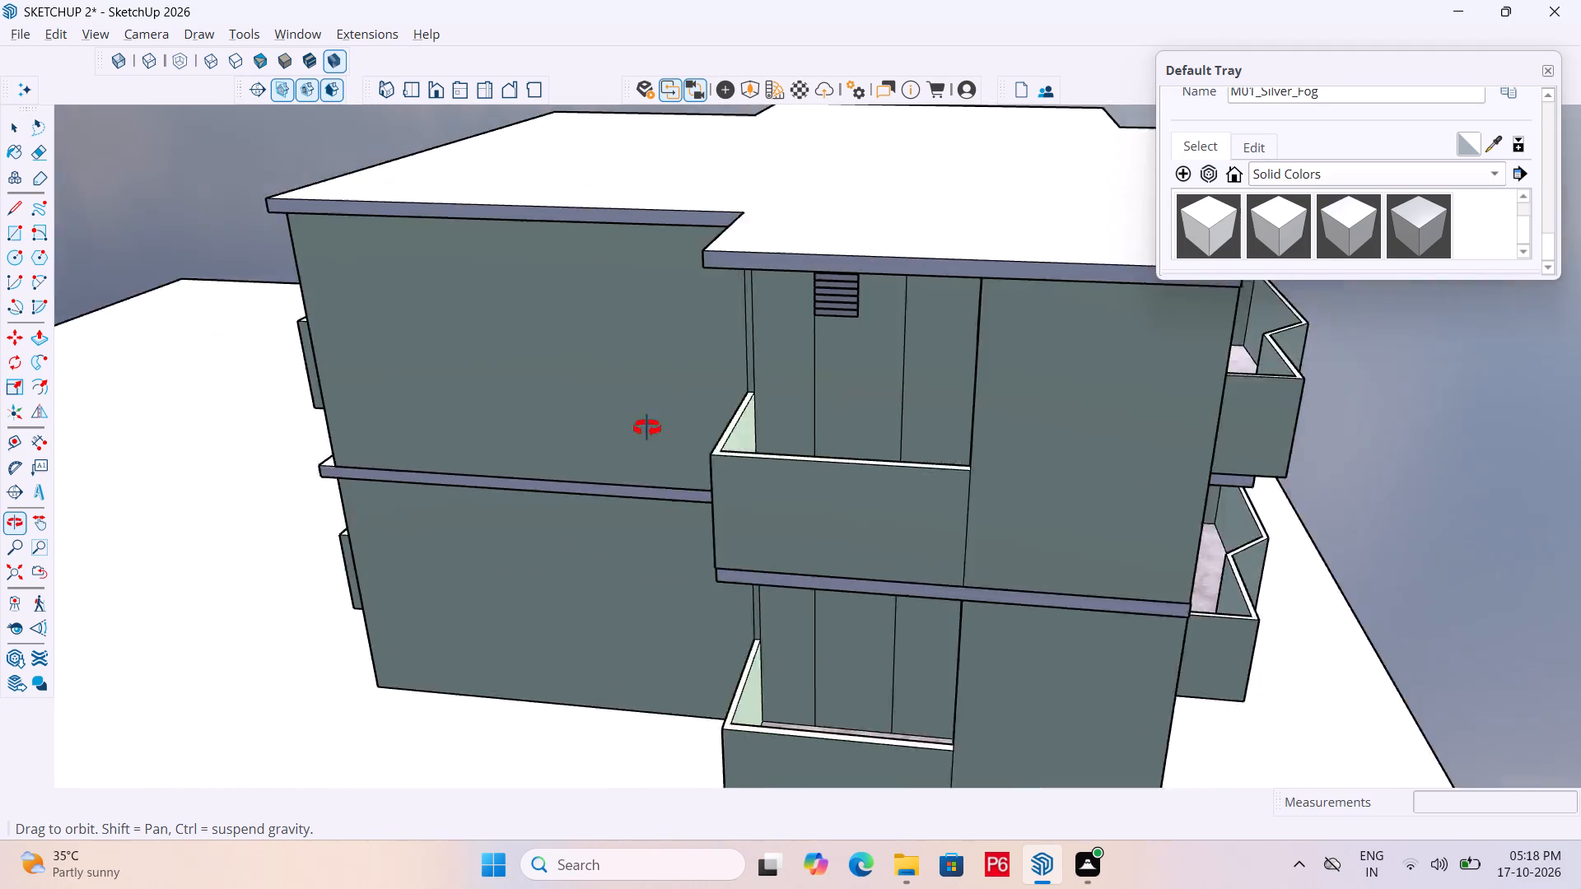
pyautogui.moveTo(647, 428); pyautogui.dragTo(506, 435, button='middle')
pyautogui.moveTo(1153, 439); pyautogui.dragTo(618, 432, button='middle')
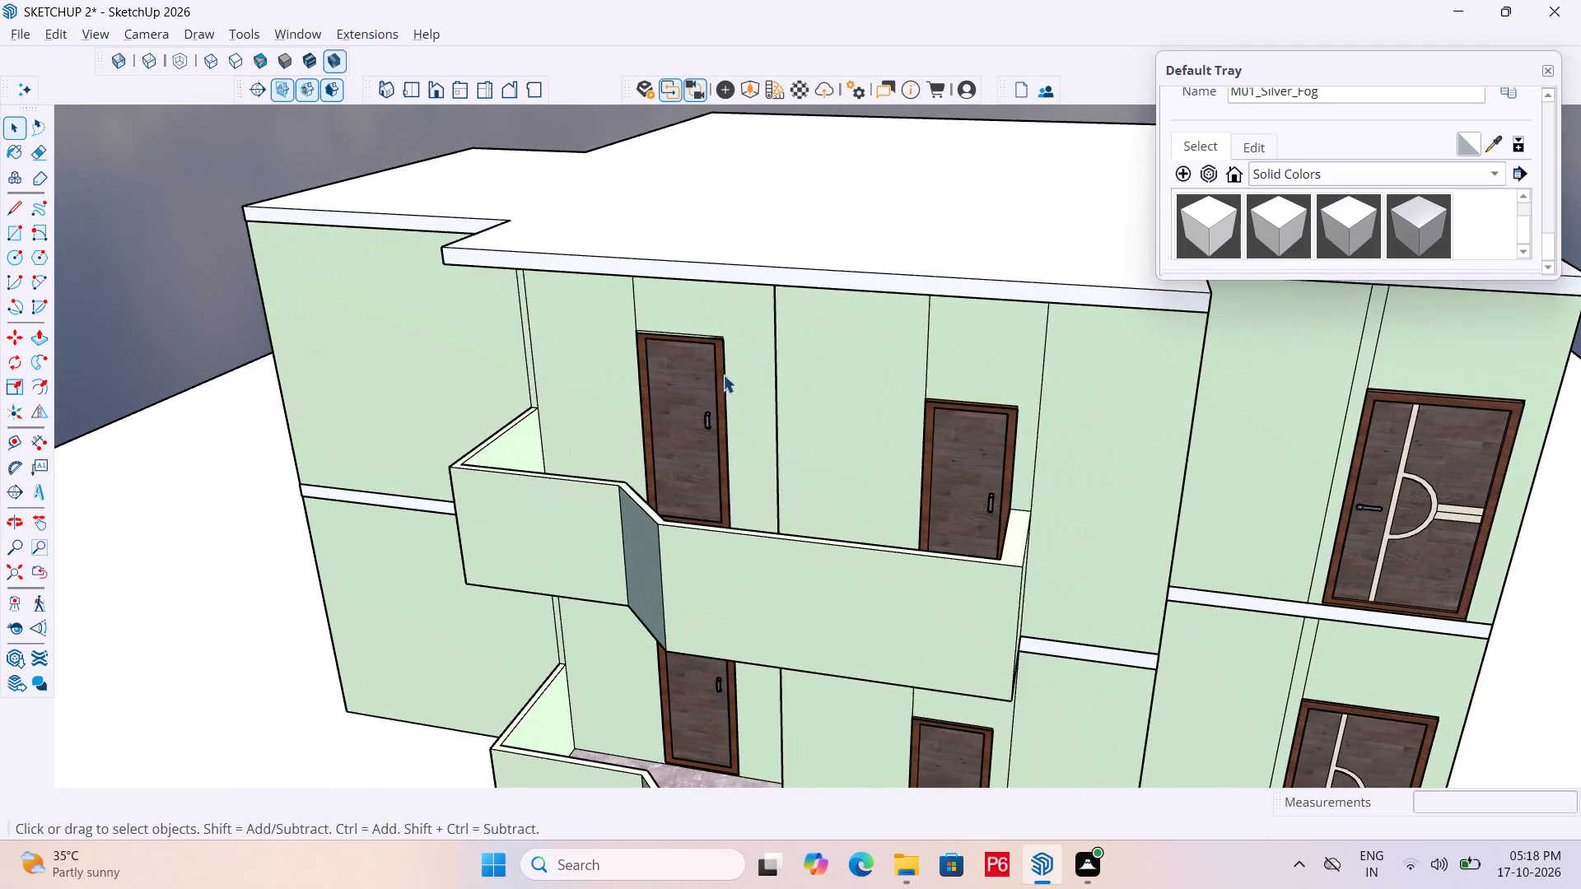
# Examine the two-storey house from the balcony, entrance and side faces, checking how far the roof slab reaches over the balconies.
pyautogui.scroll(-5, 746, 374)
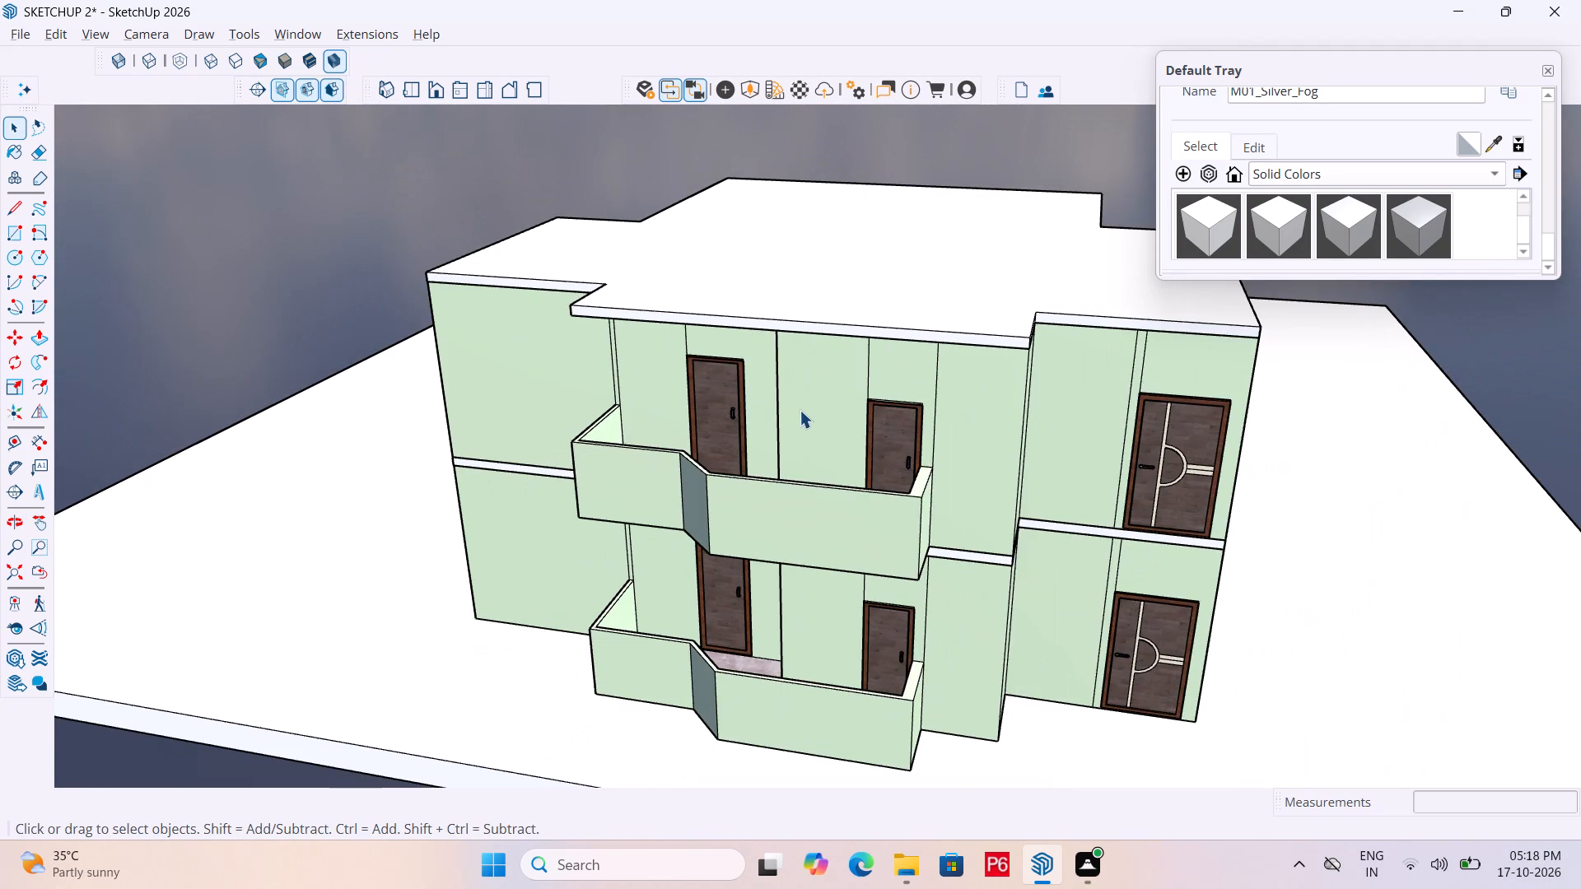
pyautogui.scroll(-4, 648, 372)
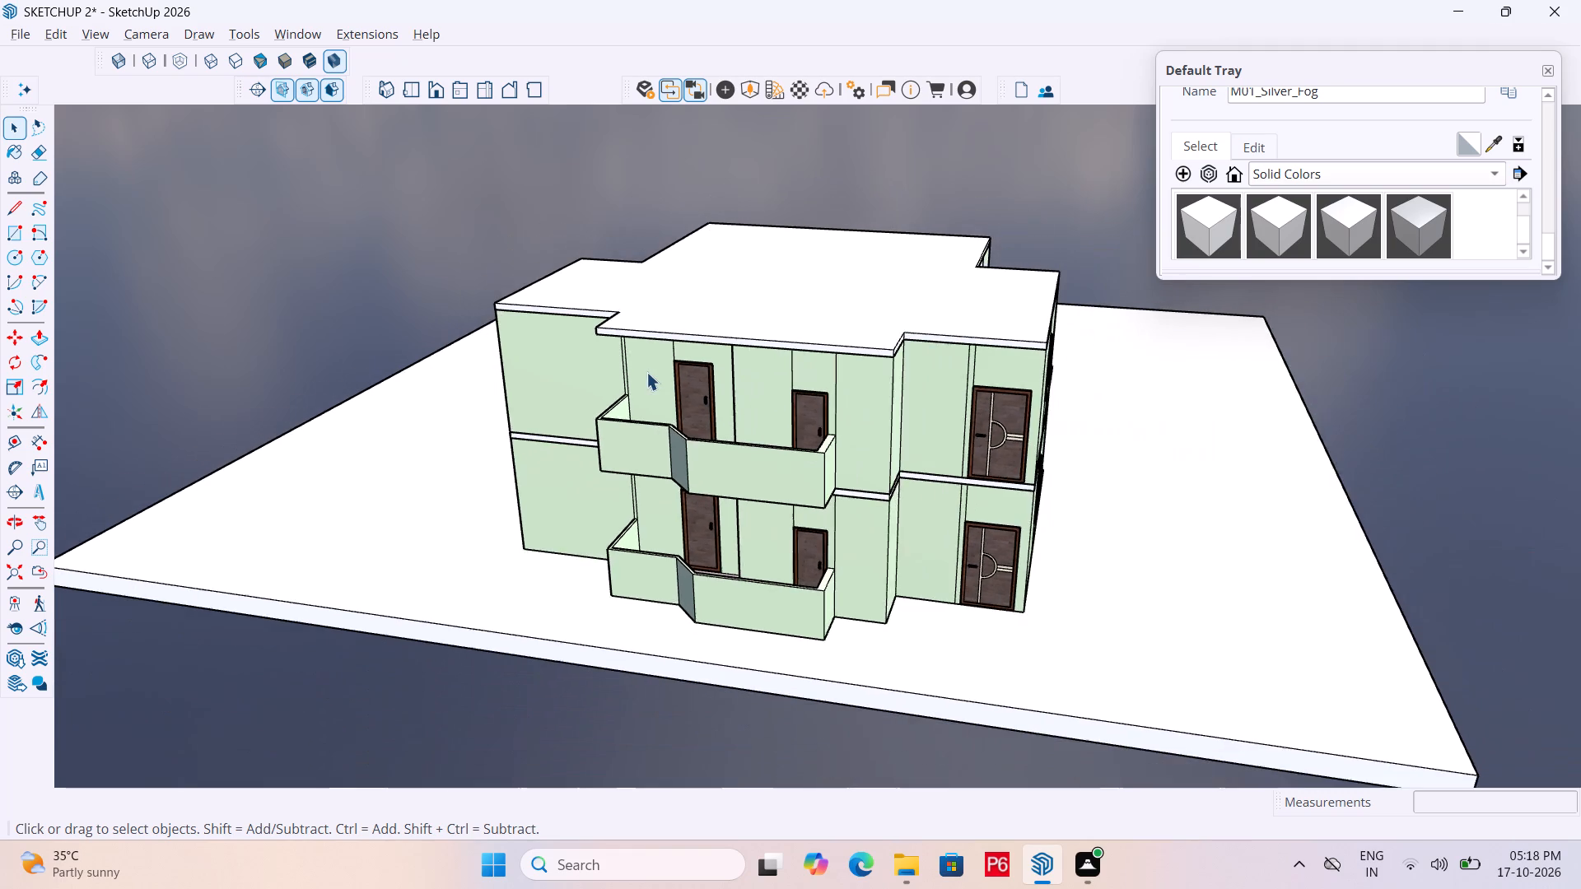
pyautogui.moveTo(964, 384); pyautogui.dragTo(855, 370, button='middle')
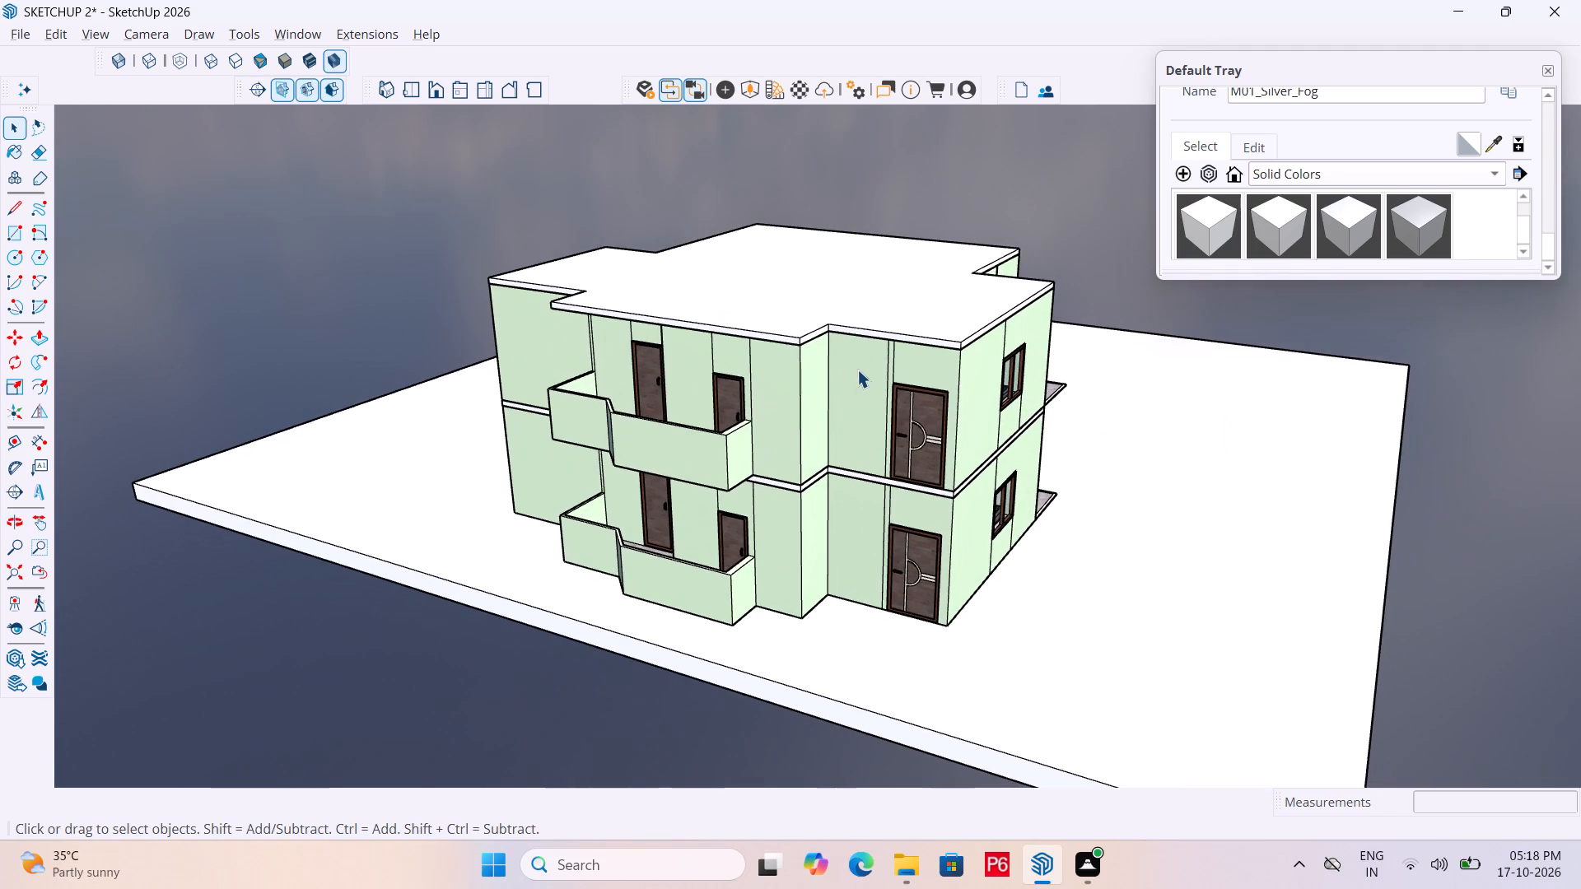
pyautogui.scroll(4, 739, 275)
pyautogui.moveTo(739, 275); pyautogui.dragTo(717, 402, button='middle')
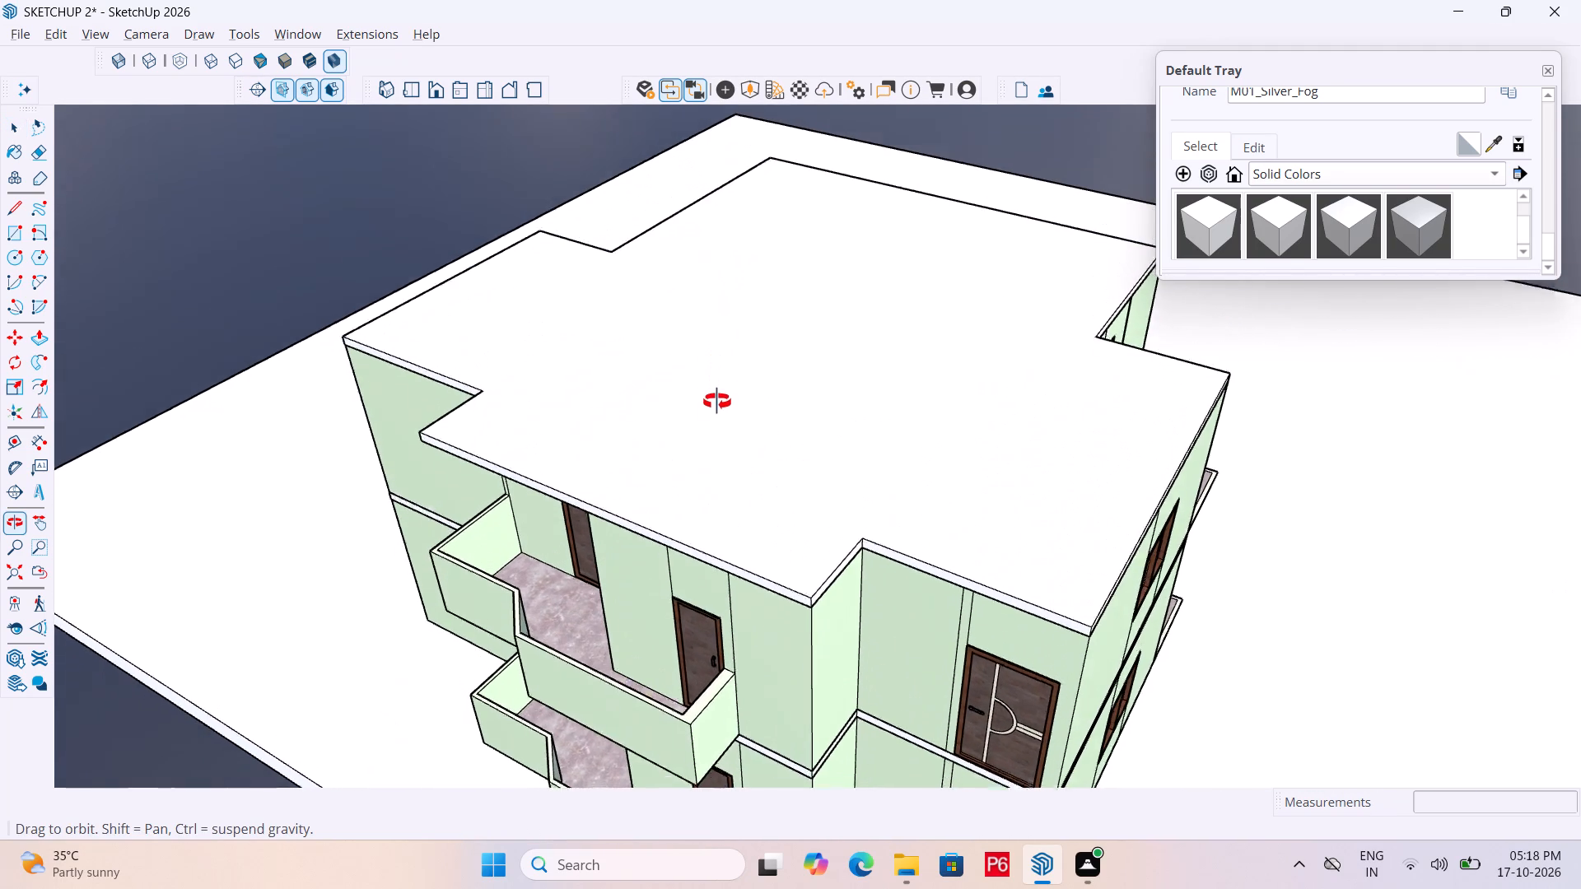
pyautogui.moveTo(717, 402); pyautogui.dragTo(717, 406, button='middle')
pyautogui.moveTo(592, 538); pyautogui.dragTo(1075, 411, button='middle')
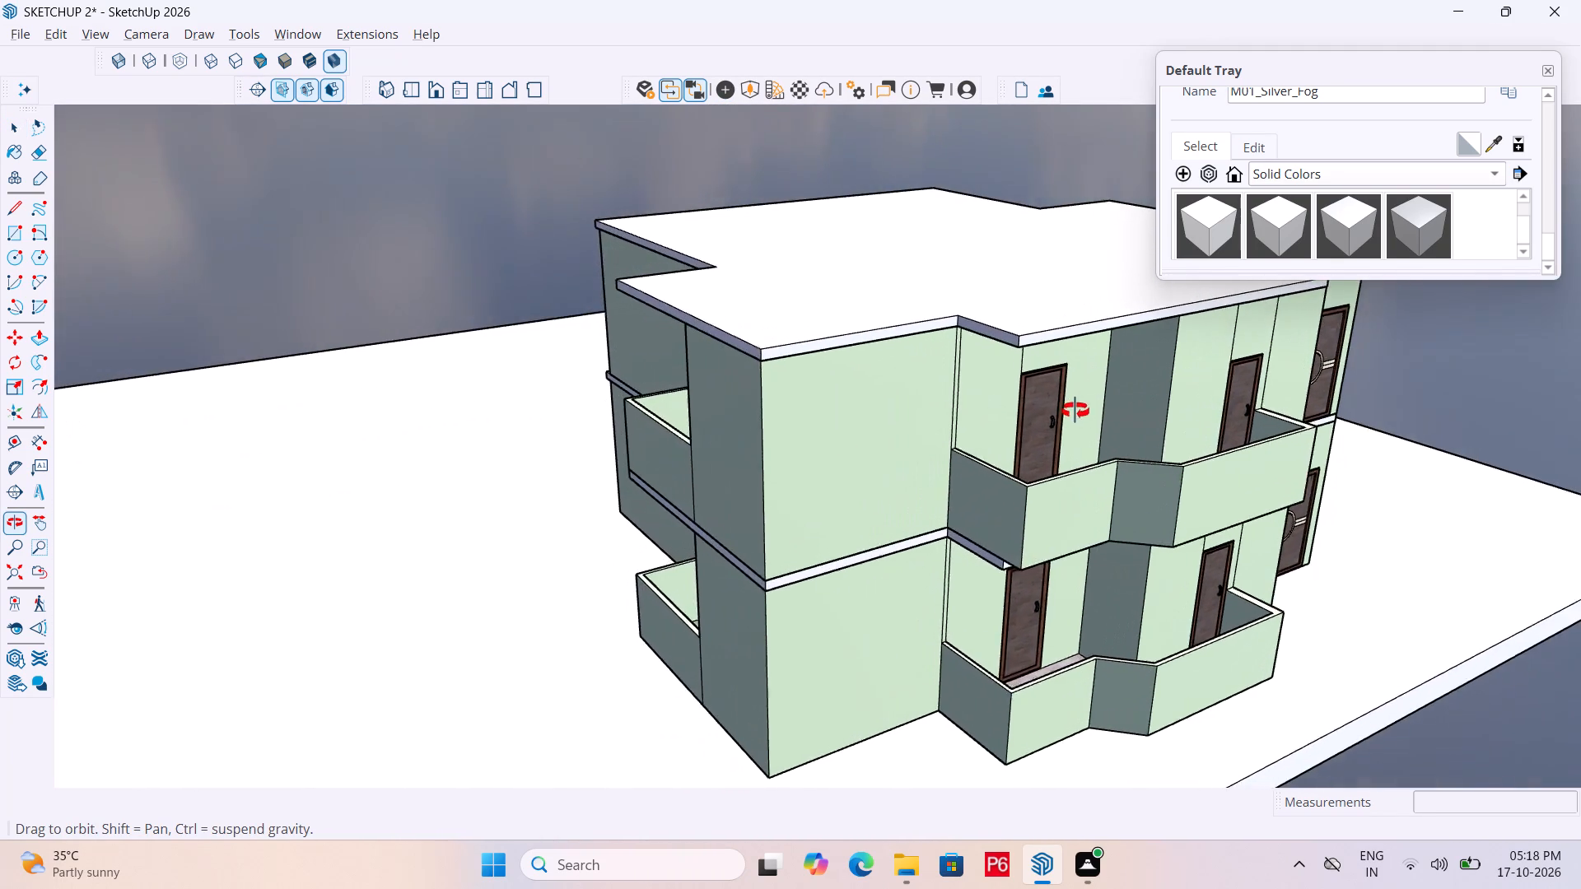
pyautogui.moveTo(1075, 411); pyautogui.dragTo(659, 441, button='middle')
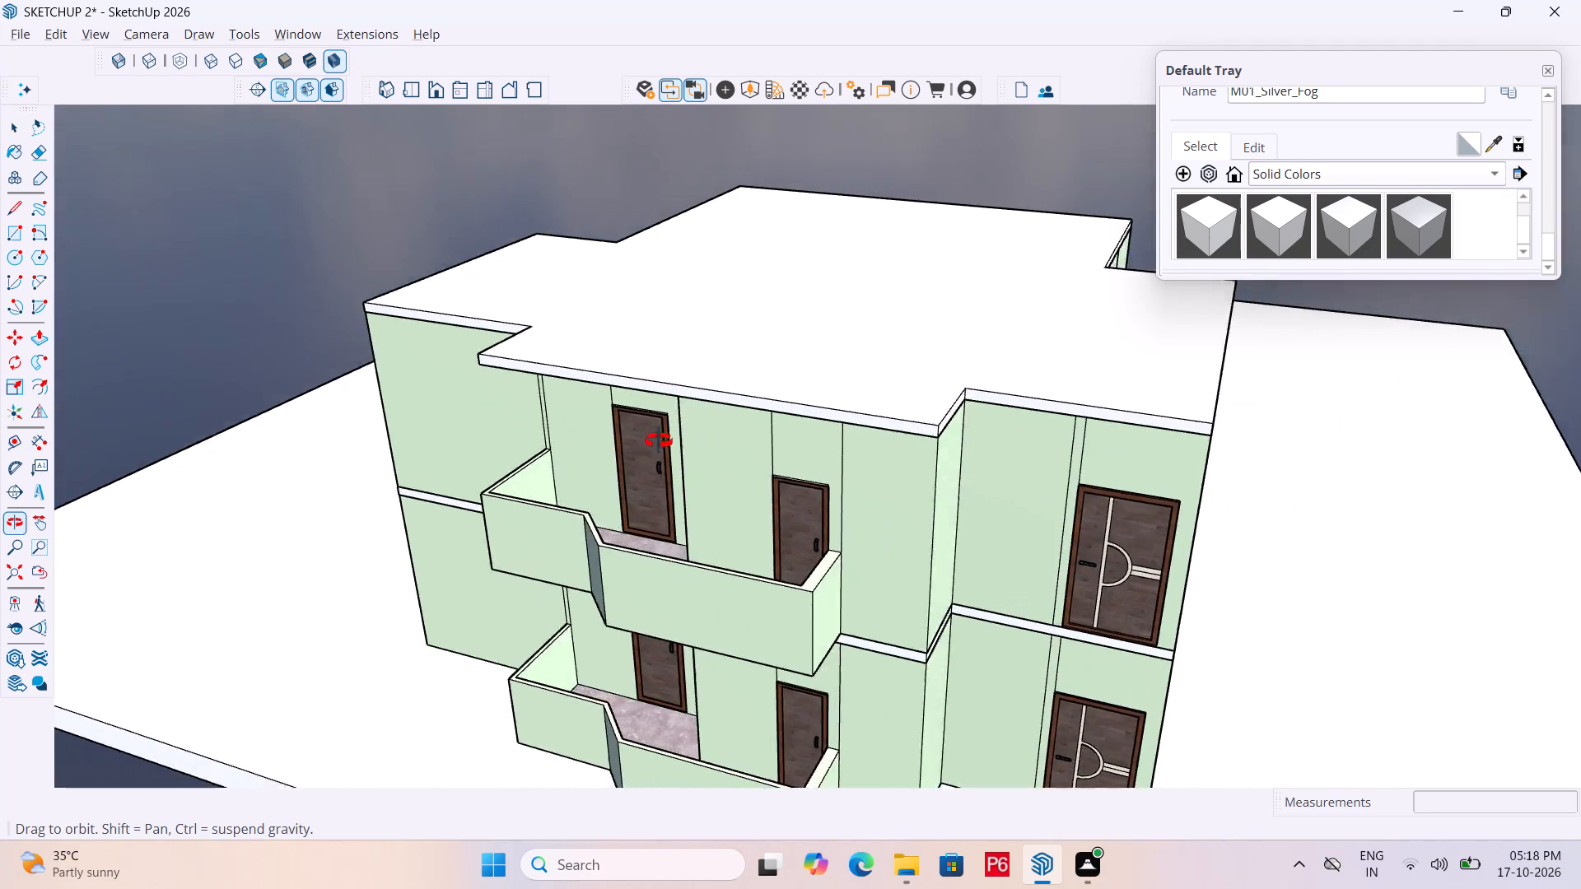
pyautogui.moveTo(659, 441); pyautogui.dragTo(610, 443, button='middle')
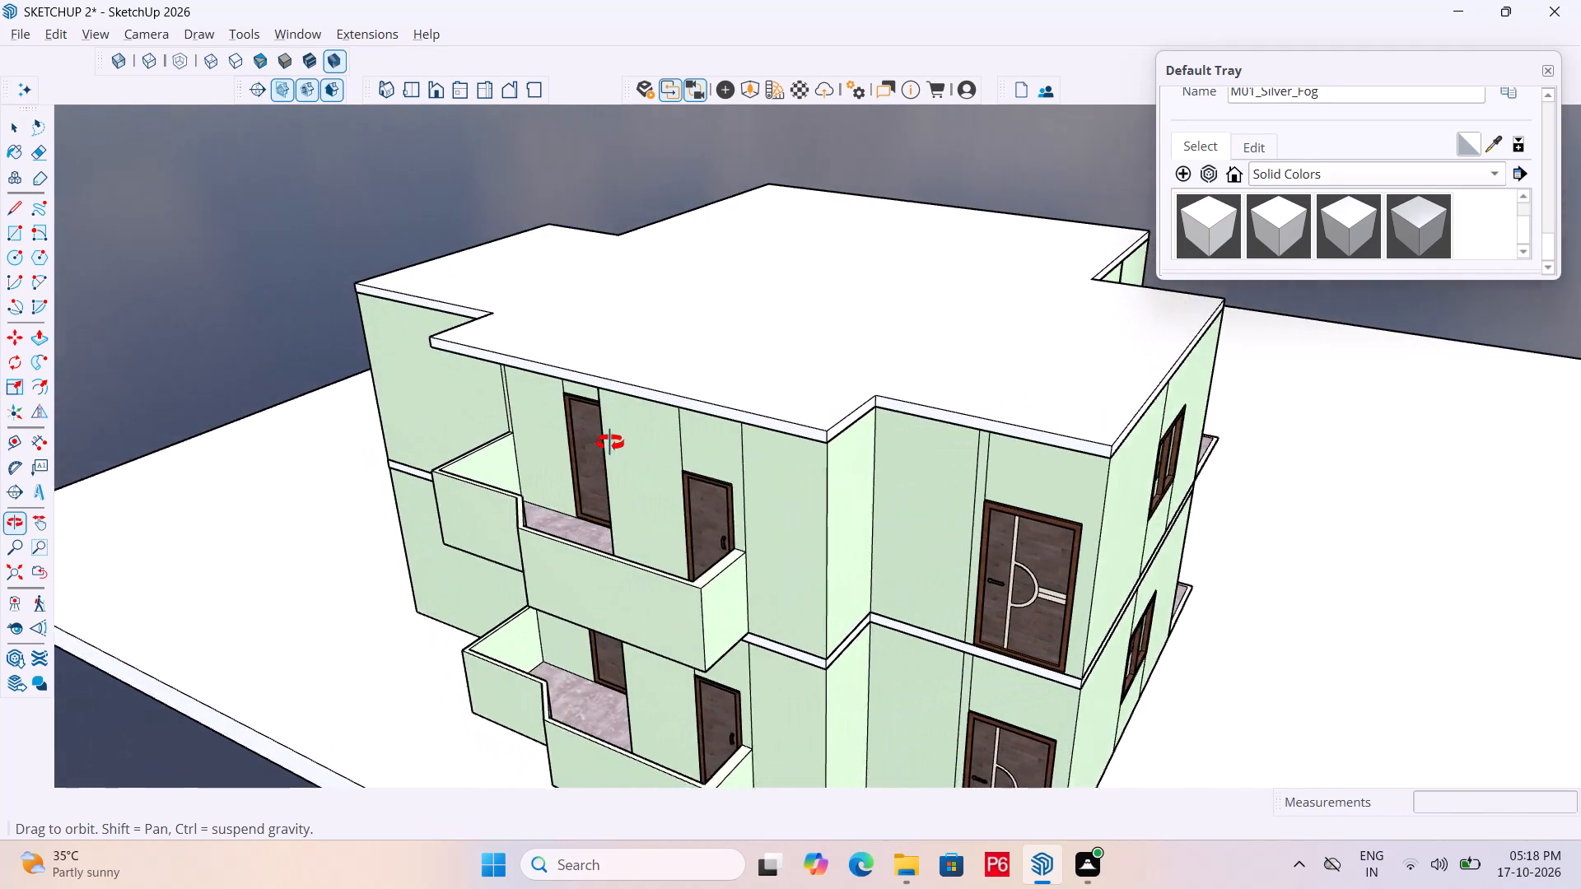
pyautogui.moveTo(610, 443); pyautogui.dragTo(594, 440, button='middle')
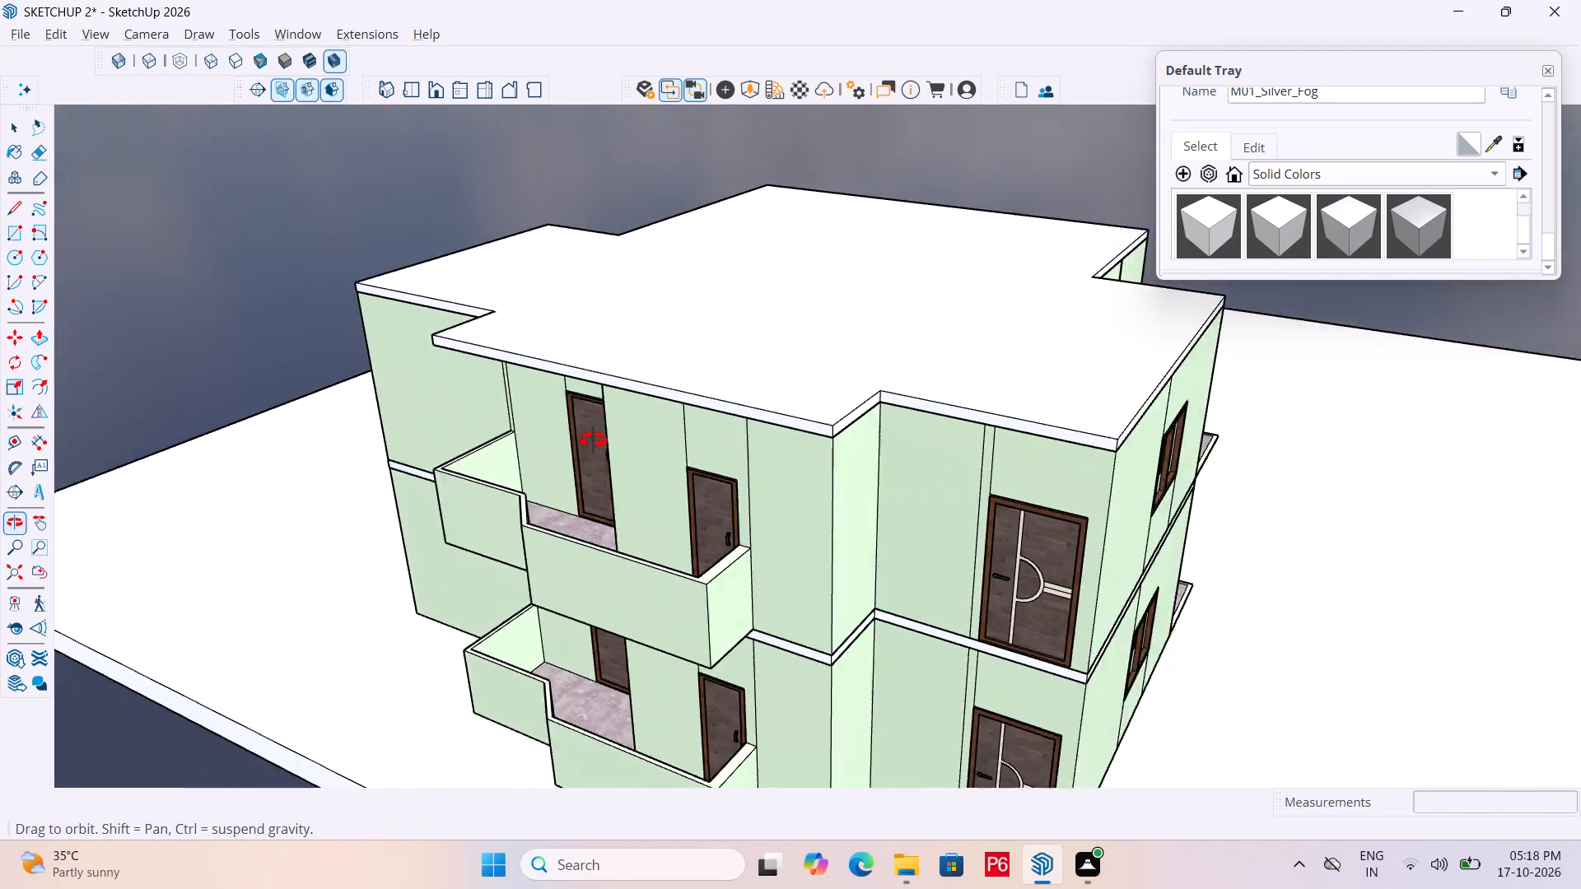
pyautogui.moveTo(594, 440); pyautogui.dragTo(571, 452, button='middle')
# Extend the roof slab's balcony-side edge outward over the upper balcony with Push/Pull, save the model, and leave the slab group.
pyautogui.scroll(4, 656, 439)
pyautogui.tripleClick(676, 420)
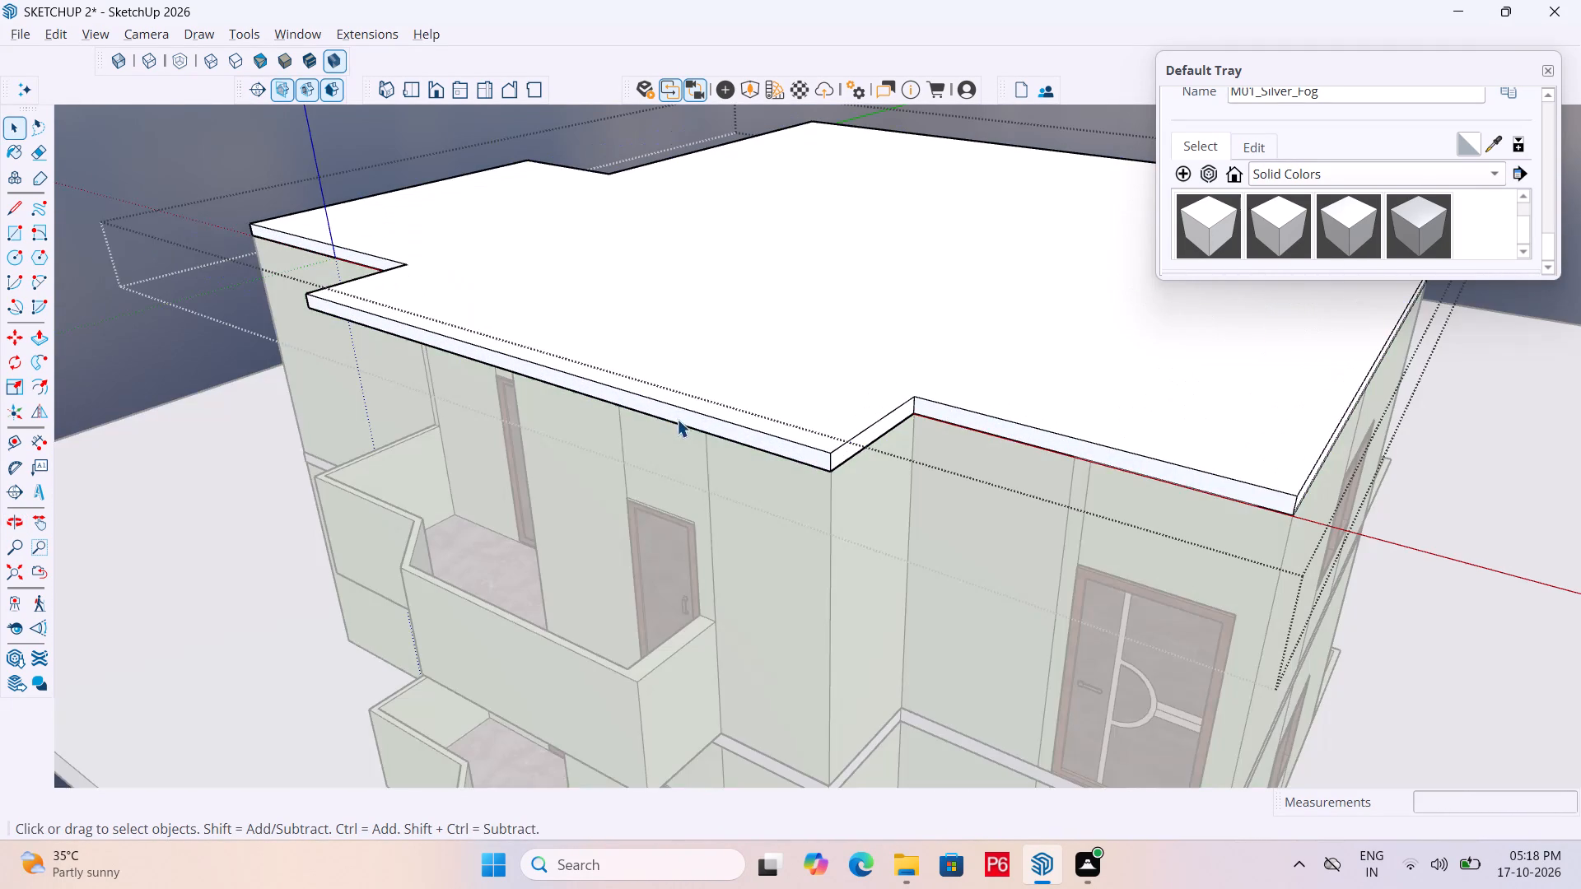
pyautogui.click(675, 414)
pyautogui.press('p')
pyautogui.click(673, 414)
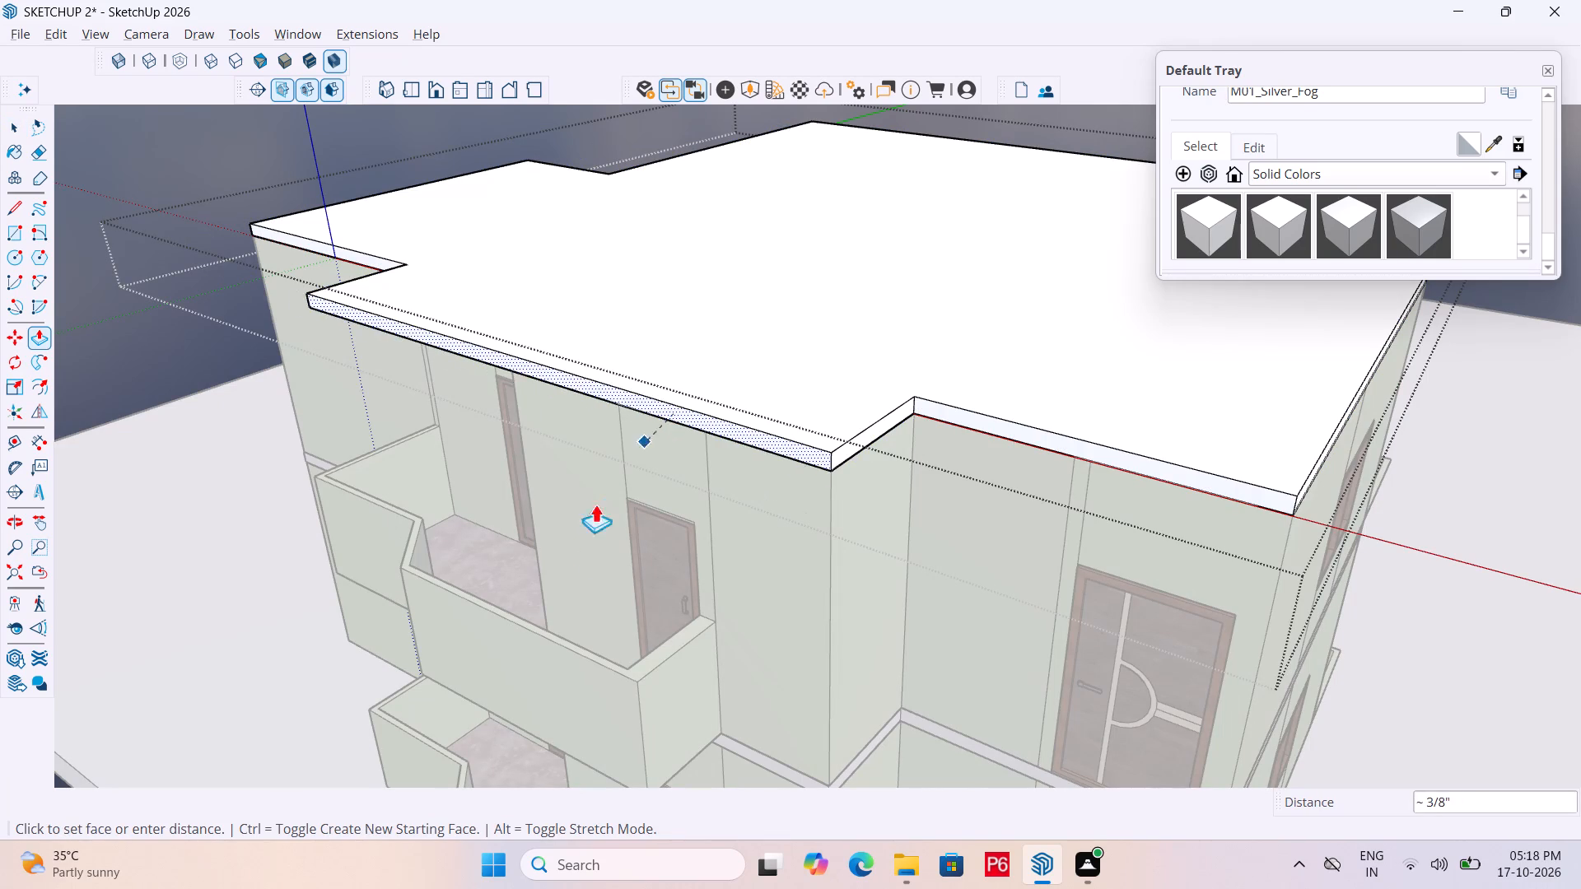
pyautogui.moveTo(583, 681); pyautogui.dragTo(600, 654)
pyautogui.scroll(-5, 669, 501)
pyautogui.moveTo(669, 501); pyautogui.dragTo(789, 407, button='middle')
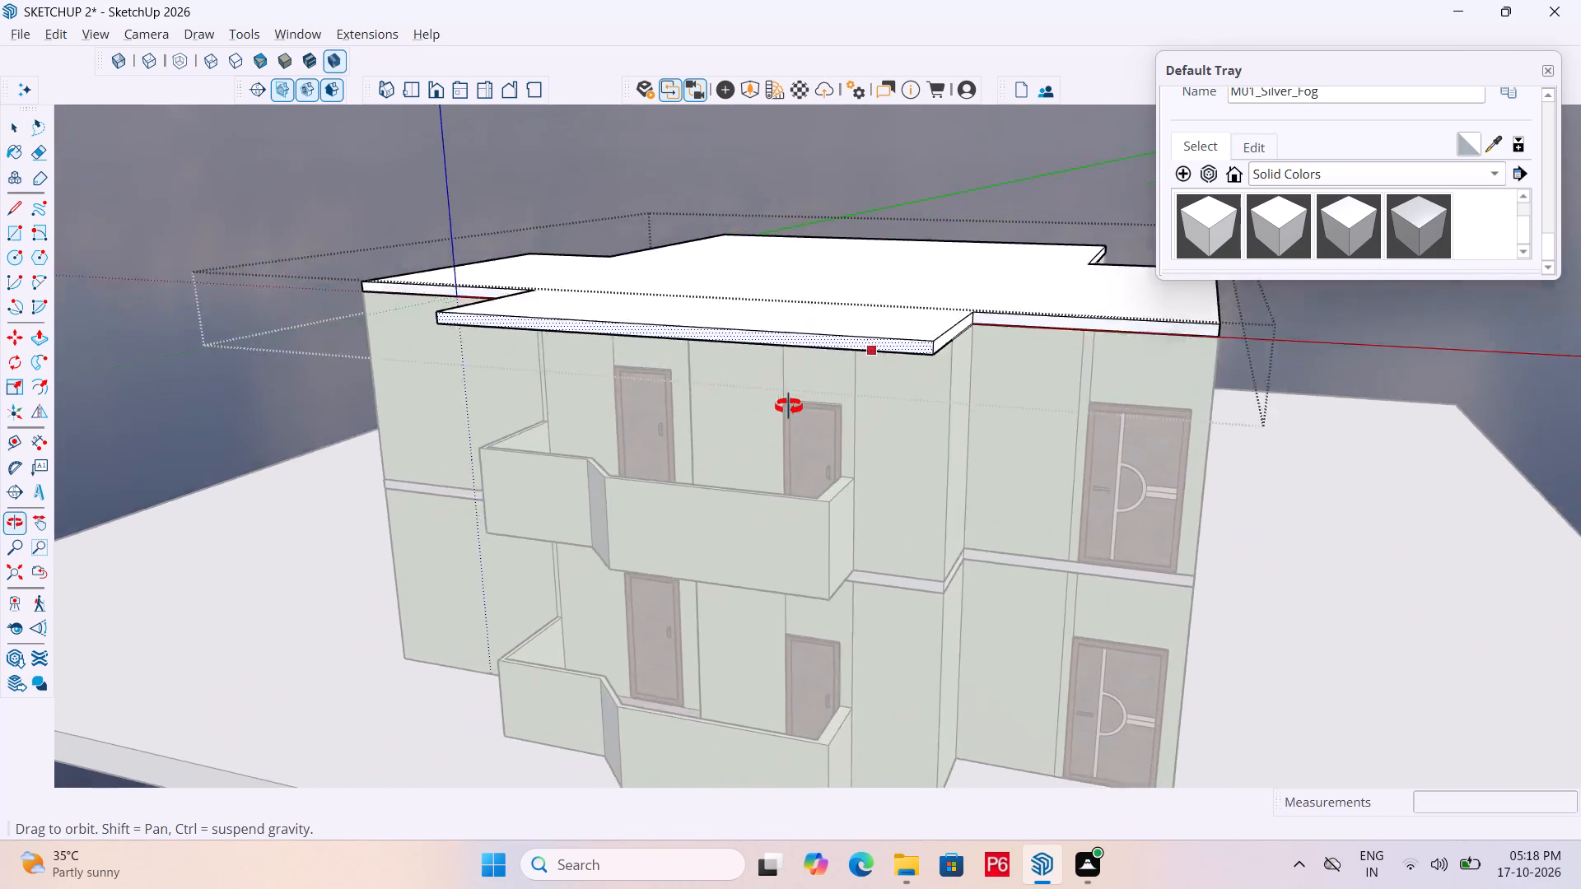
pyautogui.moveTo(789, 407); pyautogui.dragTo(773, 375, button='middle')
pyautogui.hotkey('ctrl', 's')
pyautogui.scroll(-2, 700, 390)
pyautogui.moveTo(699, 390); pyautogui.dragTo(686, 402, button='middle')
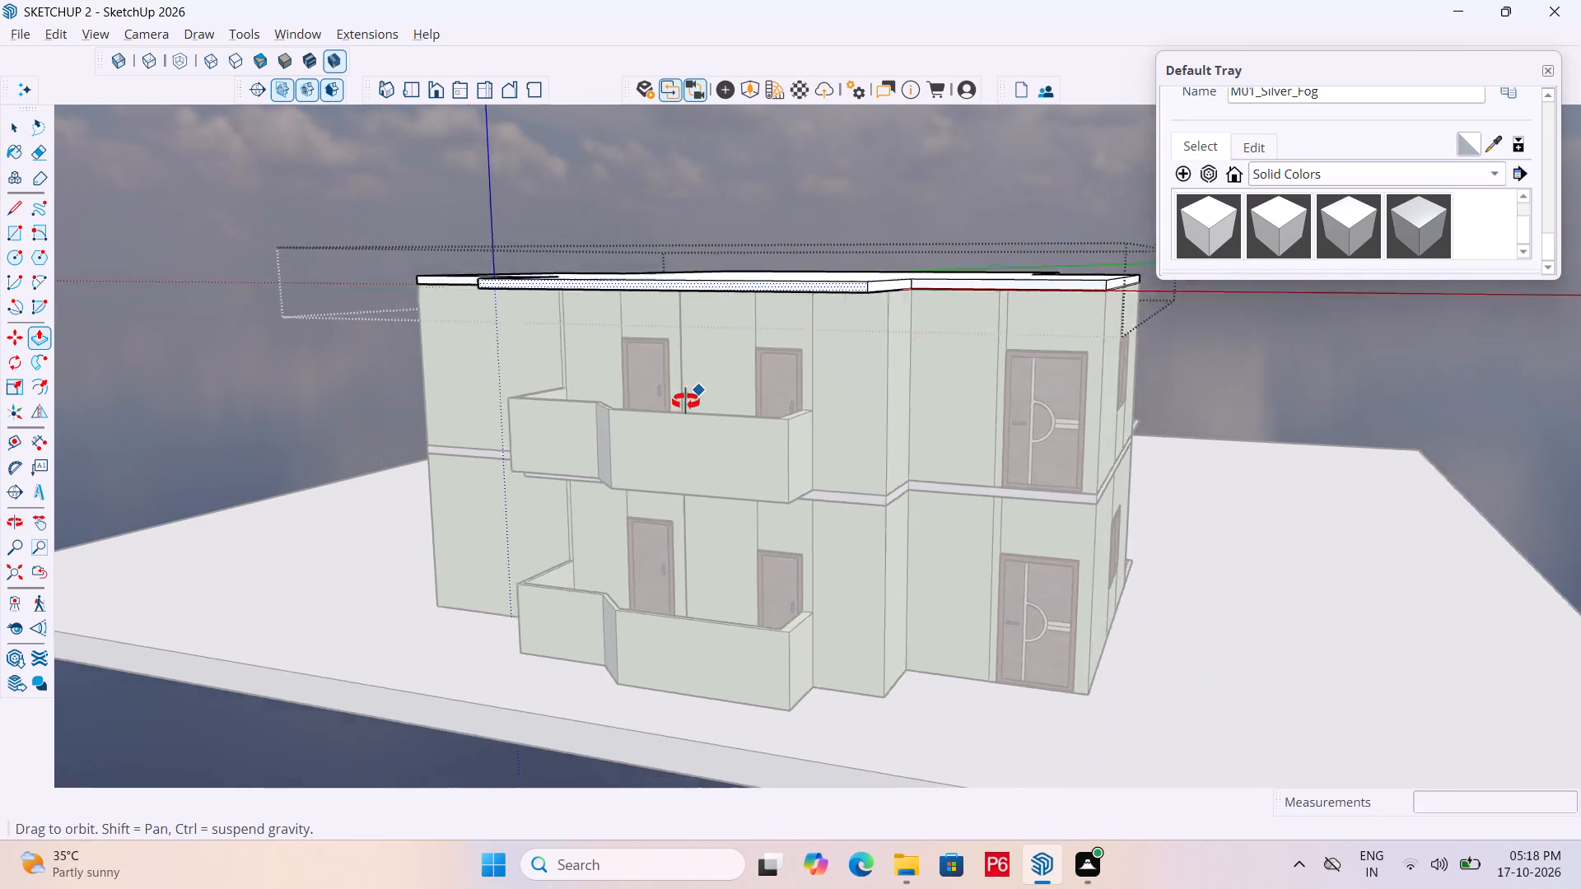
pyautogui.moveTo(686, 402); pyautogui.dragTo(623, 463, button='middle')
pyautogui.press('space')
pyautogui.click(279, 309)
pyautogui.click(190, 298)
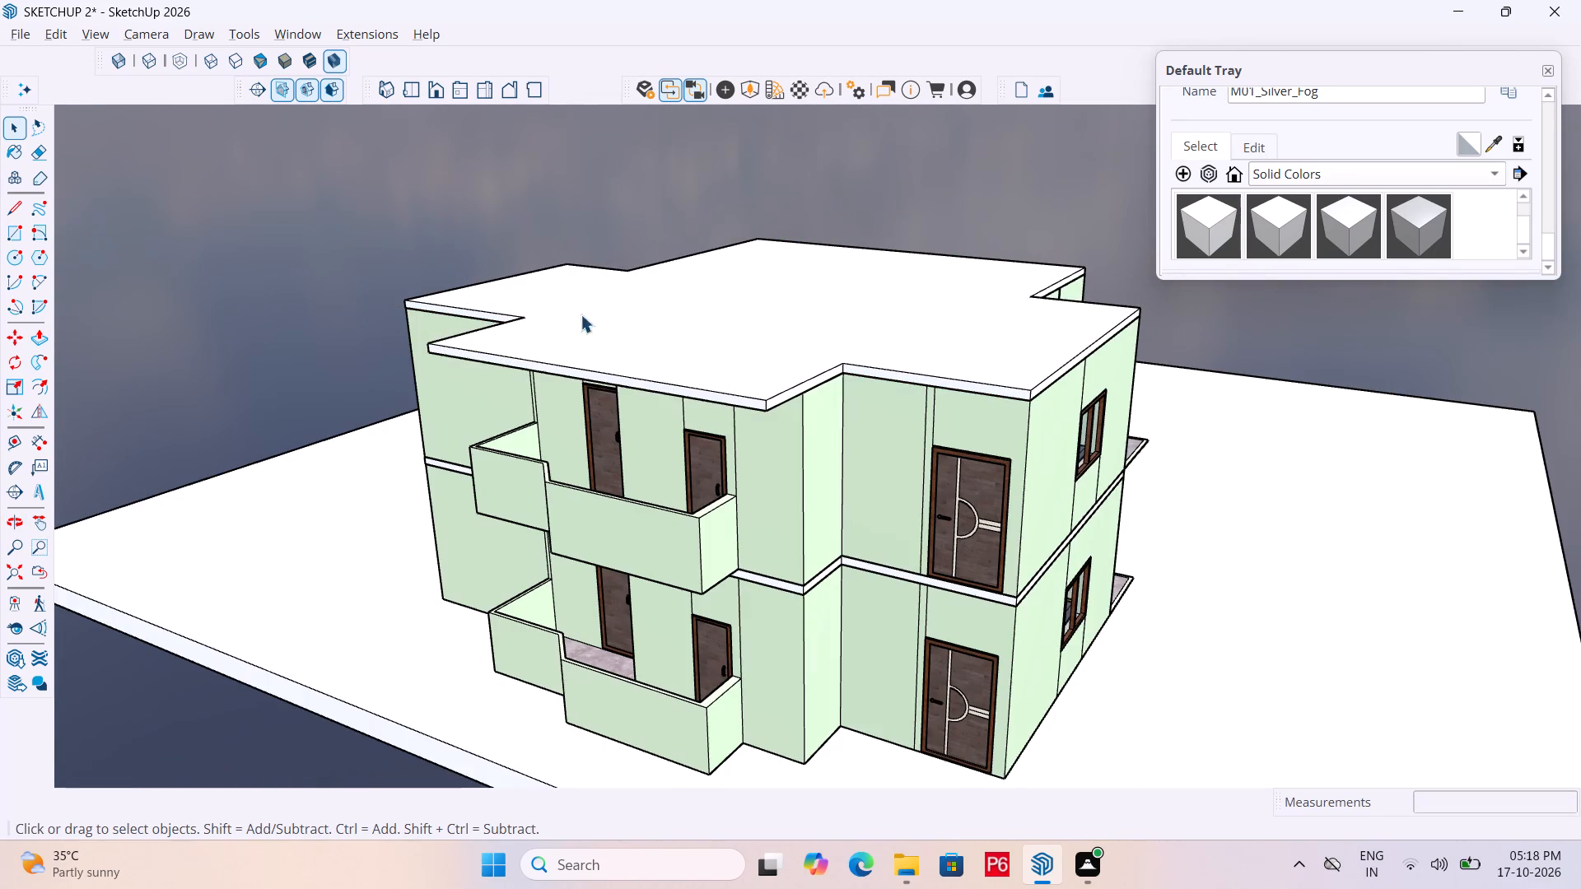
# Examine the extended roof slab from below, above and around the house, checking its overhang over the balconies.
pyautogui.moveTo(655, 347); pyautogui.dragTo(840, 137, button='middle')
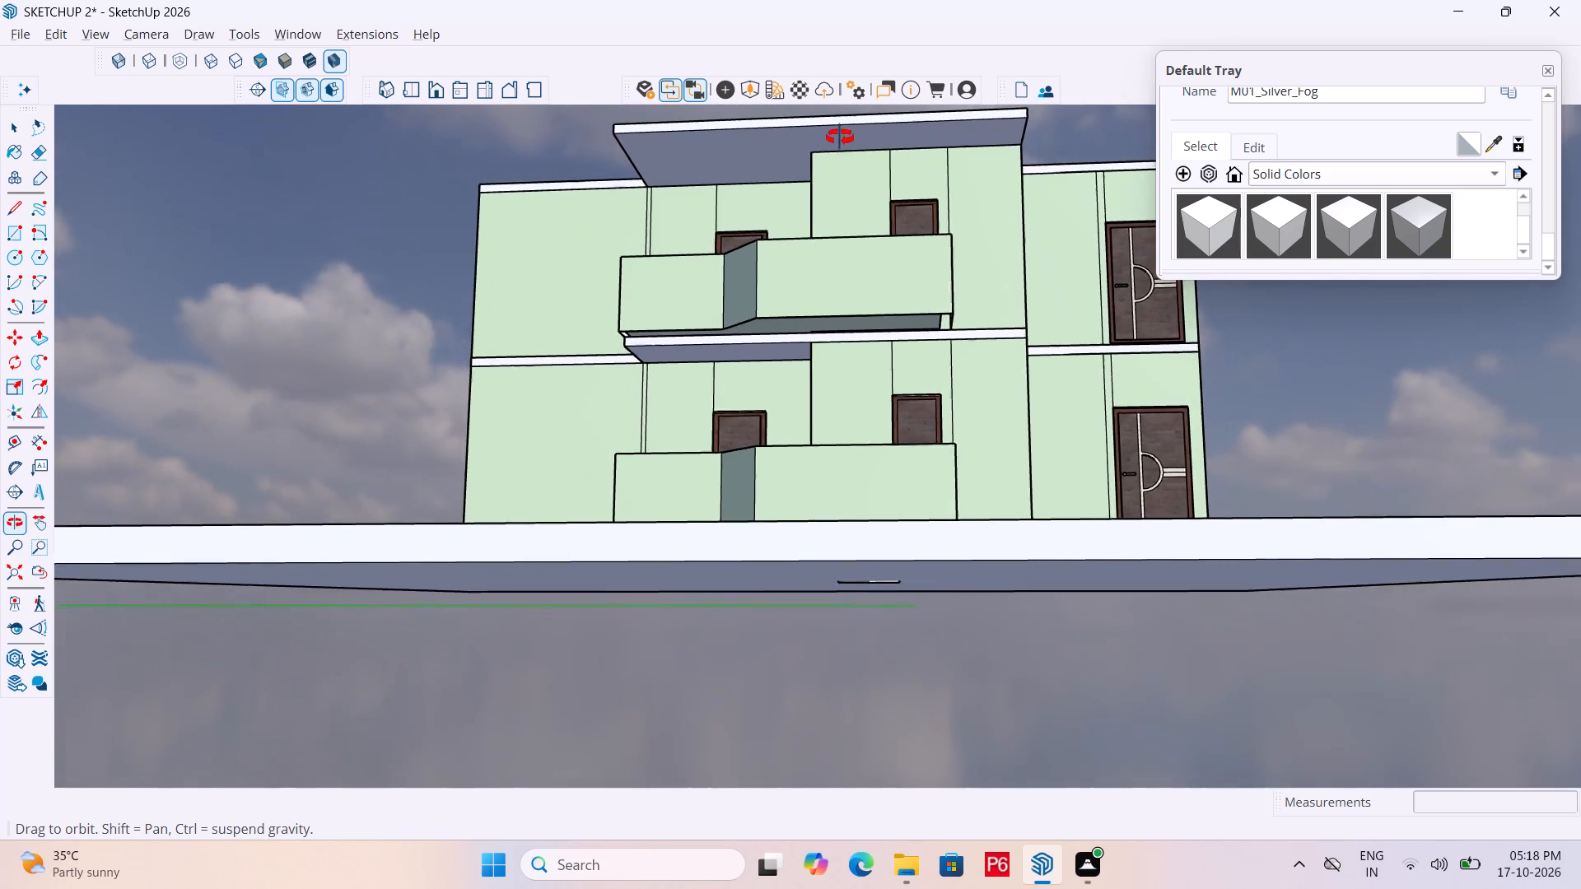
pyautogui.moveTo(840, 137); pyautogui.dragTo(809, 202, button='middle')
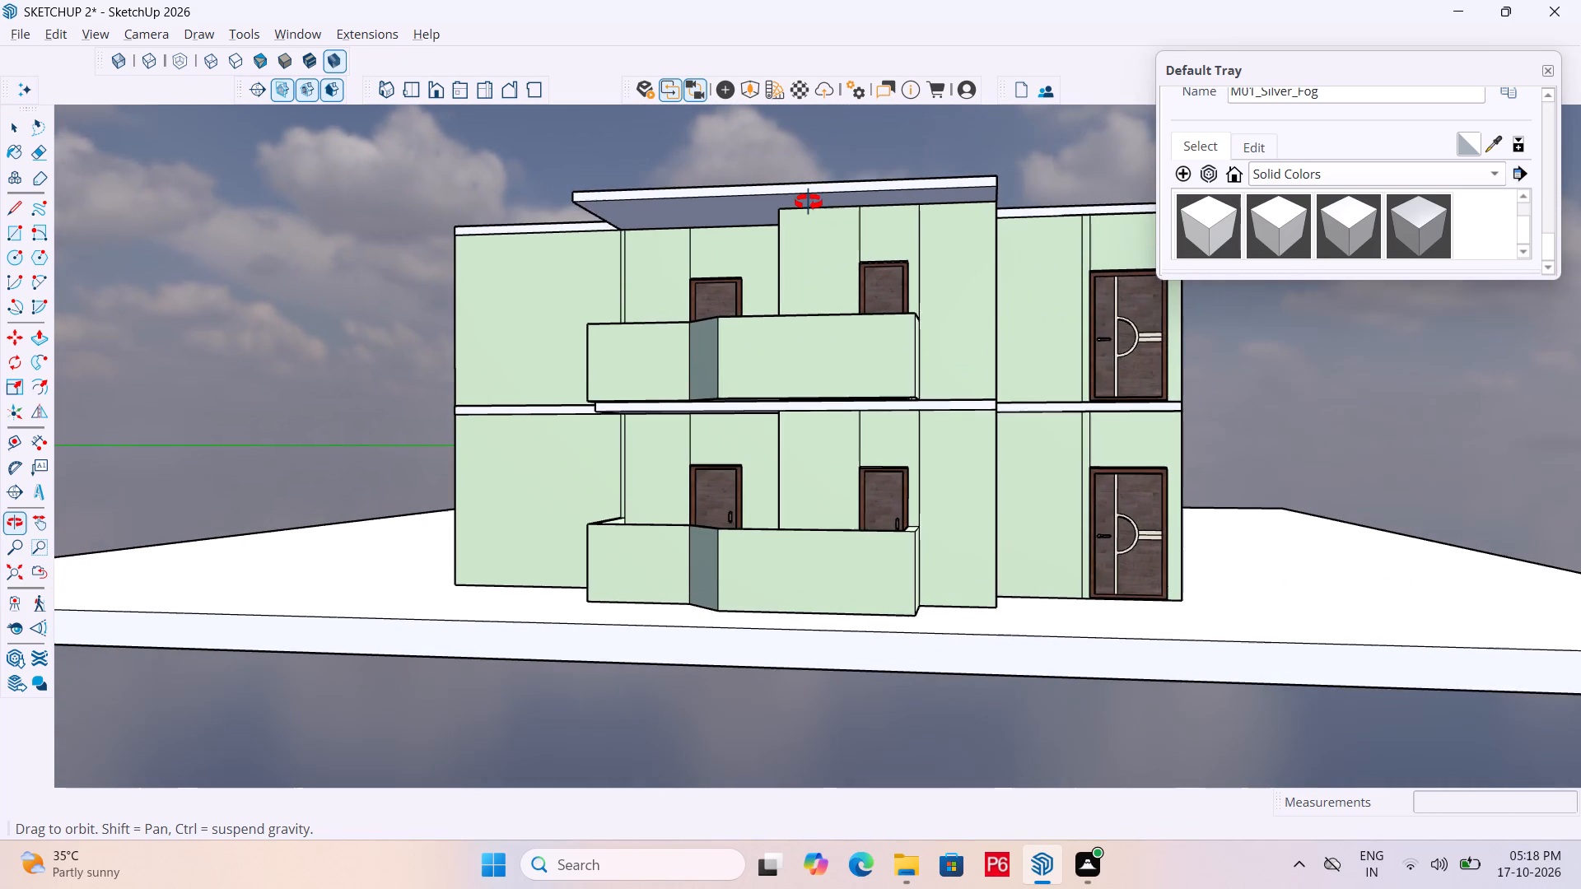
pyautogui.moveTo(809, 202); pyautogui.dragTo(829, 316, button='middle')
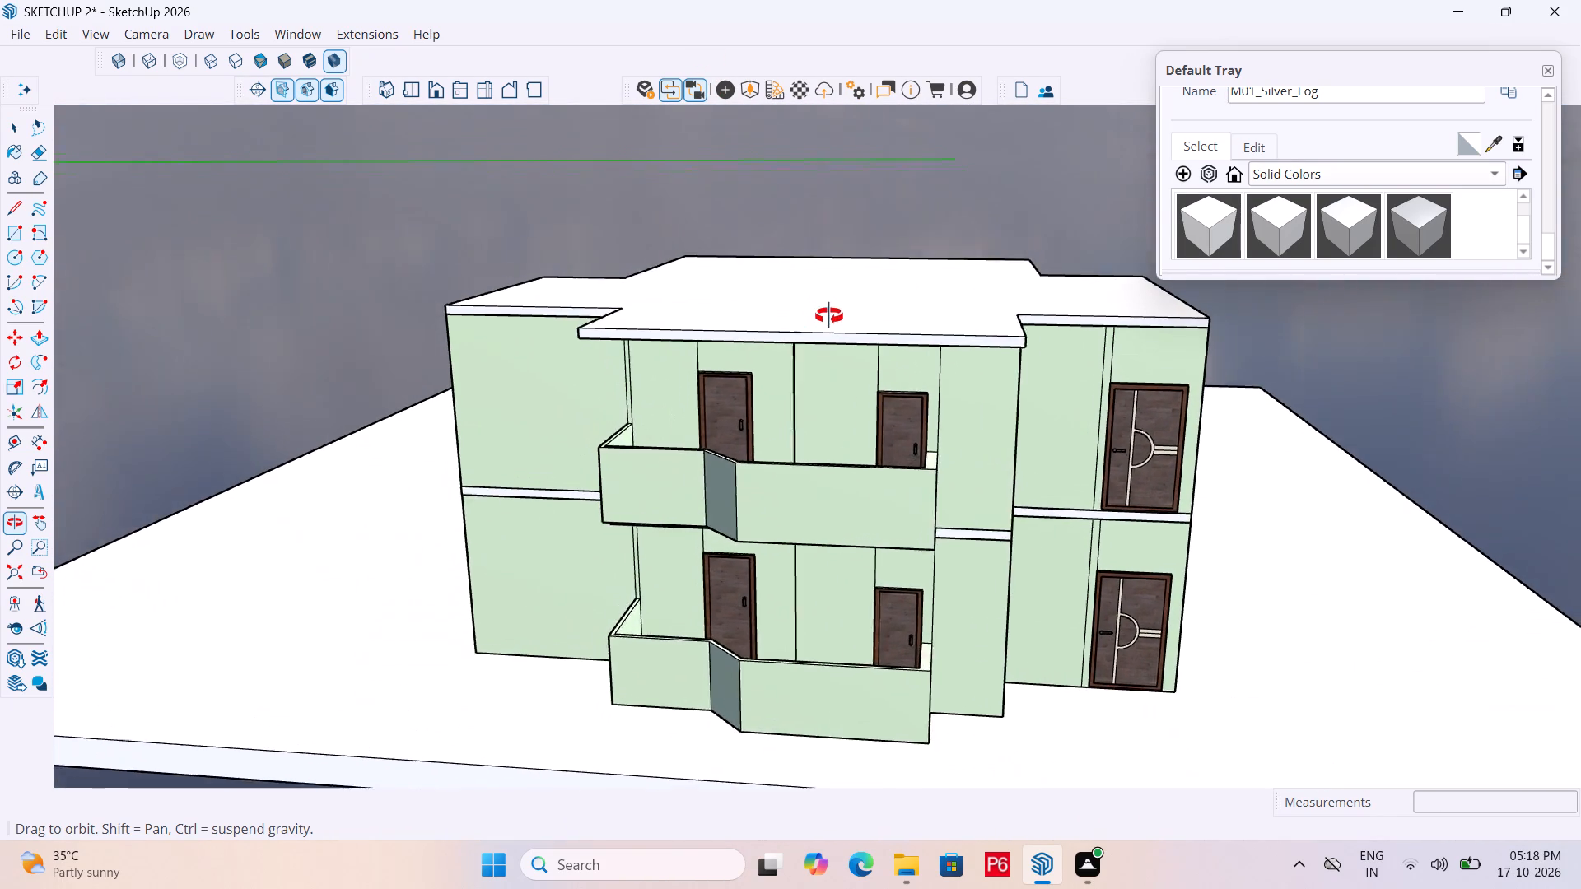
pyautogui.moveTo(829, 316); pyautogui.dragTo(820, 333, button='middle')
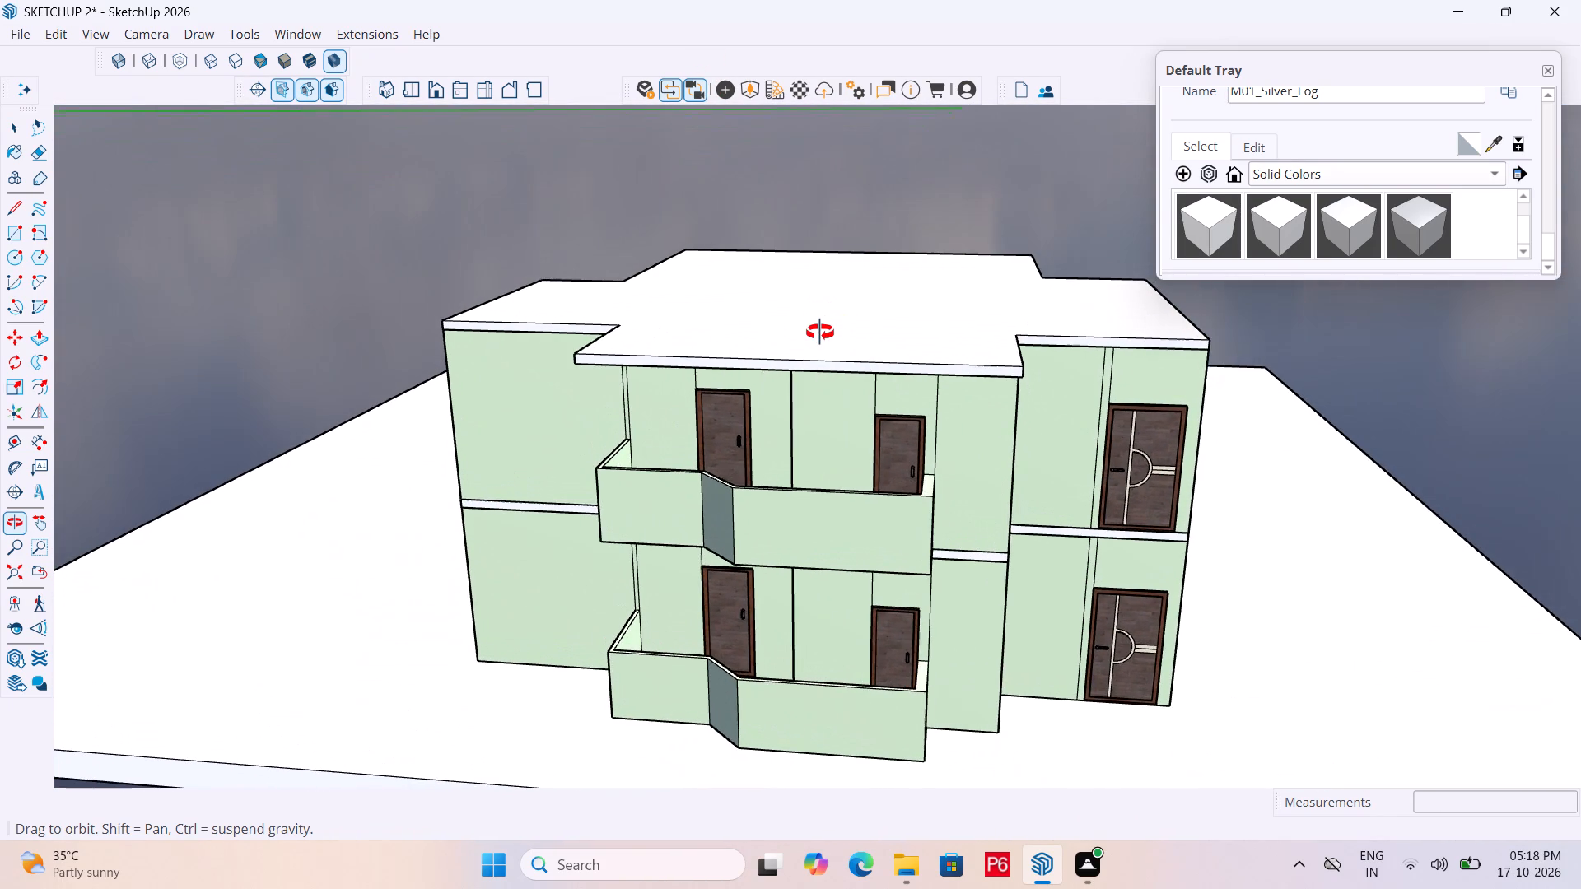
pyautogui.moveTo(820, 333); pyautogui.dragTo(391, 333, button='middle')
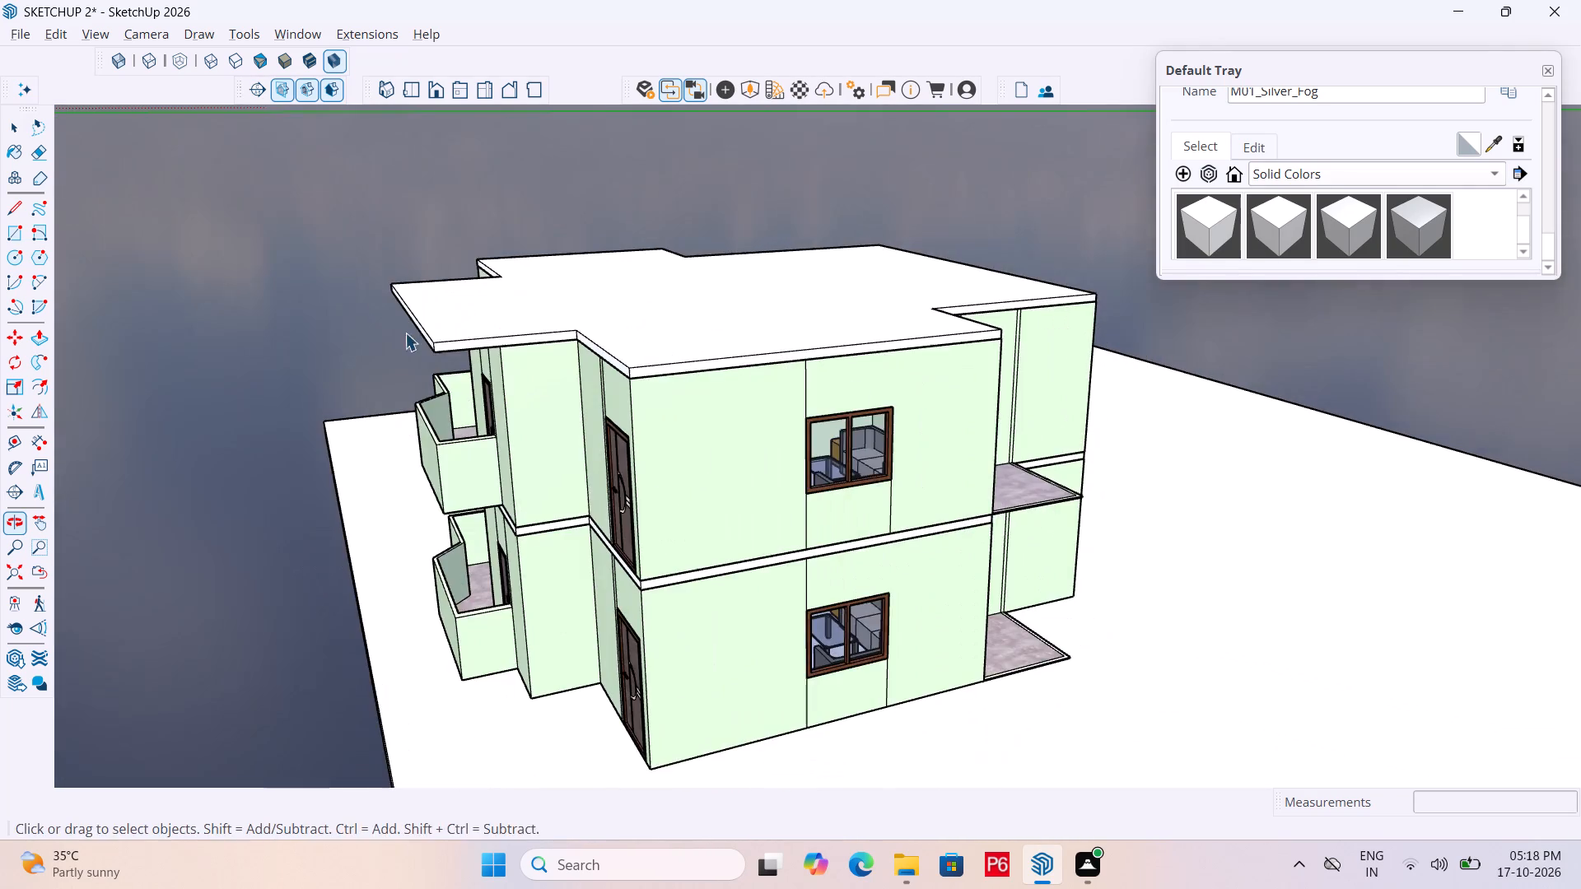
pyautogui.moveTo(1018, 397); pyautogui.dragTo(417, 389, button='middle')
pyautogui.moveTo(1041, 387); pyautogui.dragTo(506, 369, button='middle')
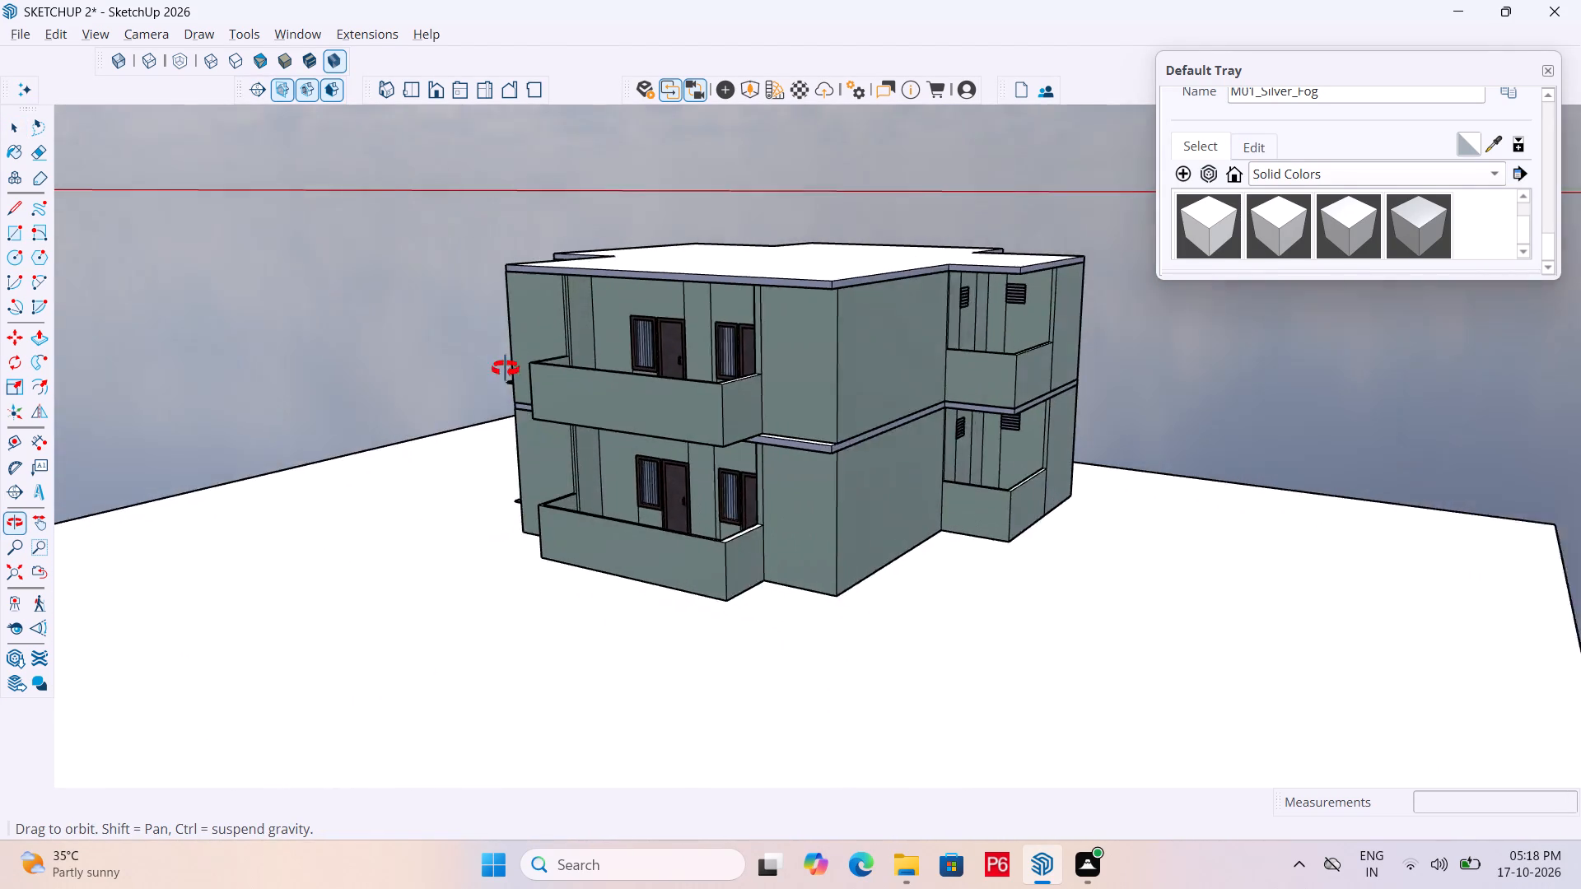
pyautogui.moveTo(506, 369); pyautogui.dragTo(1219, 371, button='middle')
pyautogui.moveTo(608, 387); pyautogui.dragTo(1352, 419, button='middle')
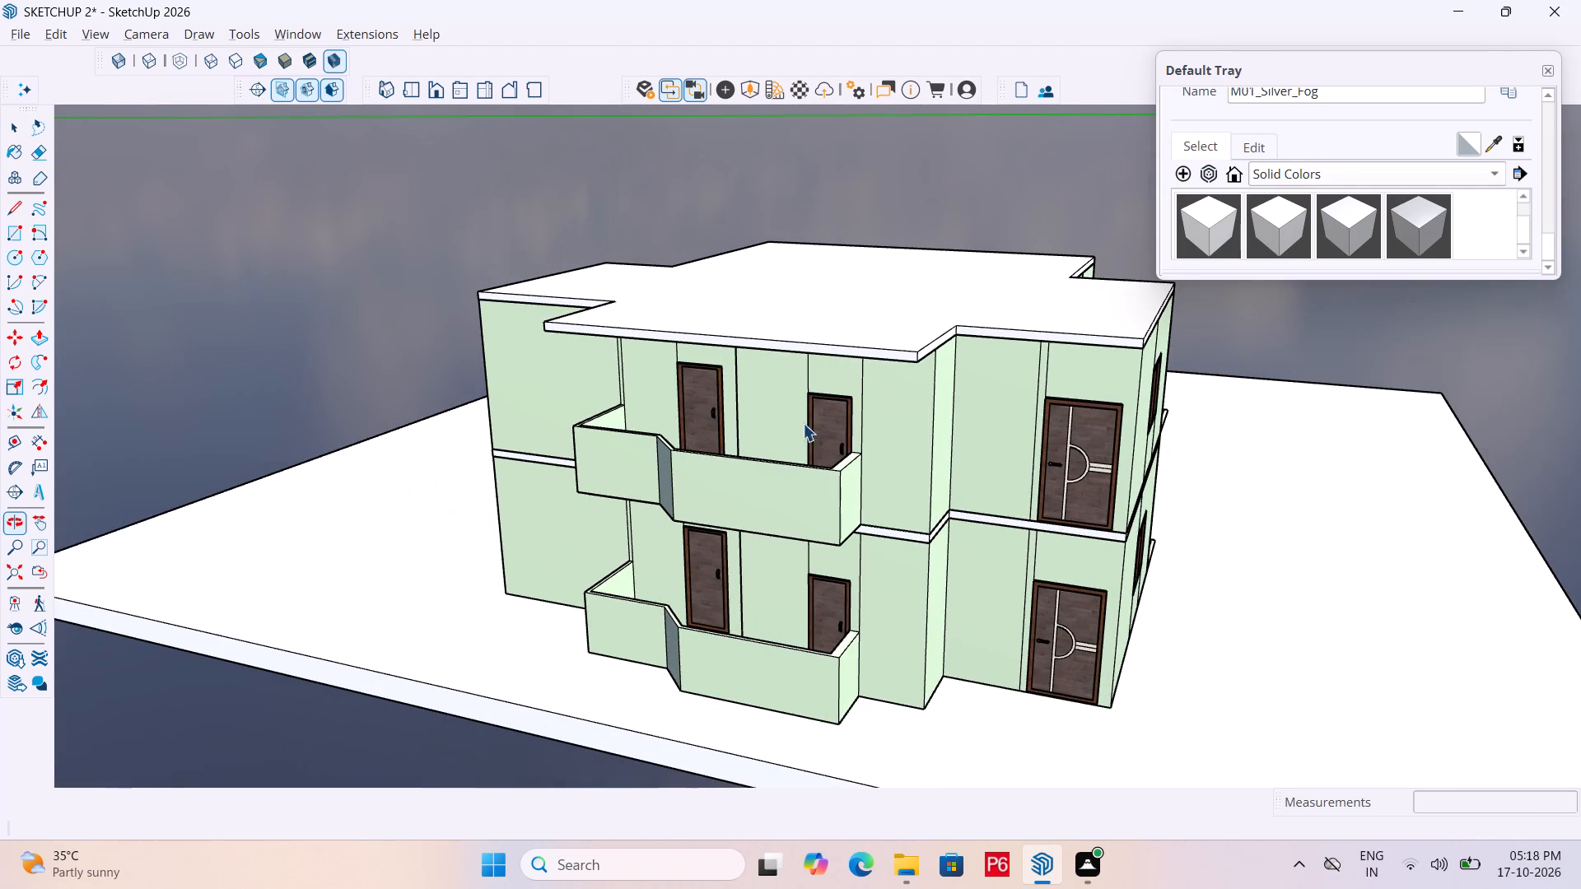
pyautogui.moveTo(959, 371); pyautogui.dragTo(843, 413, button='middle')
# Open the roof slab group for editing and select its whole top face with the bounding edges.
pyautogui.press('space')
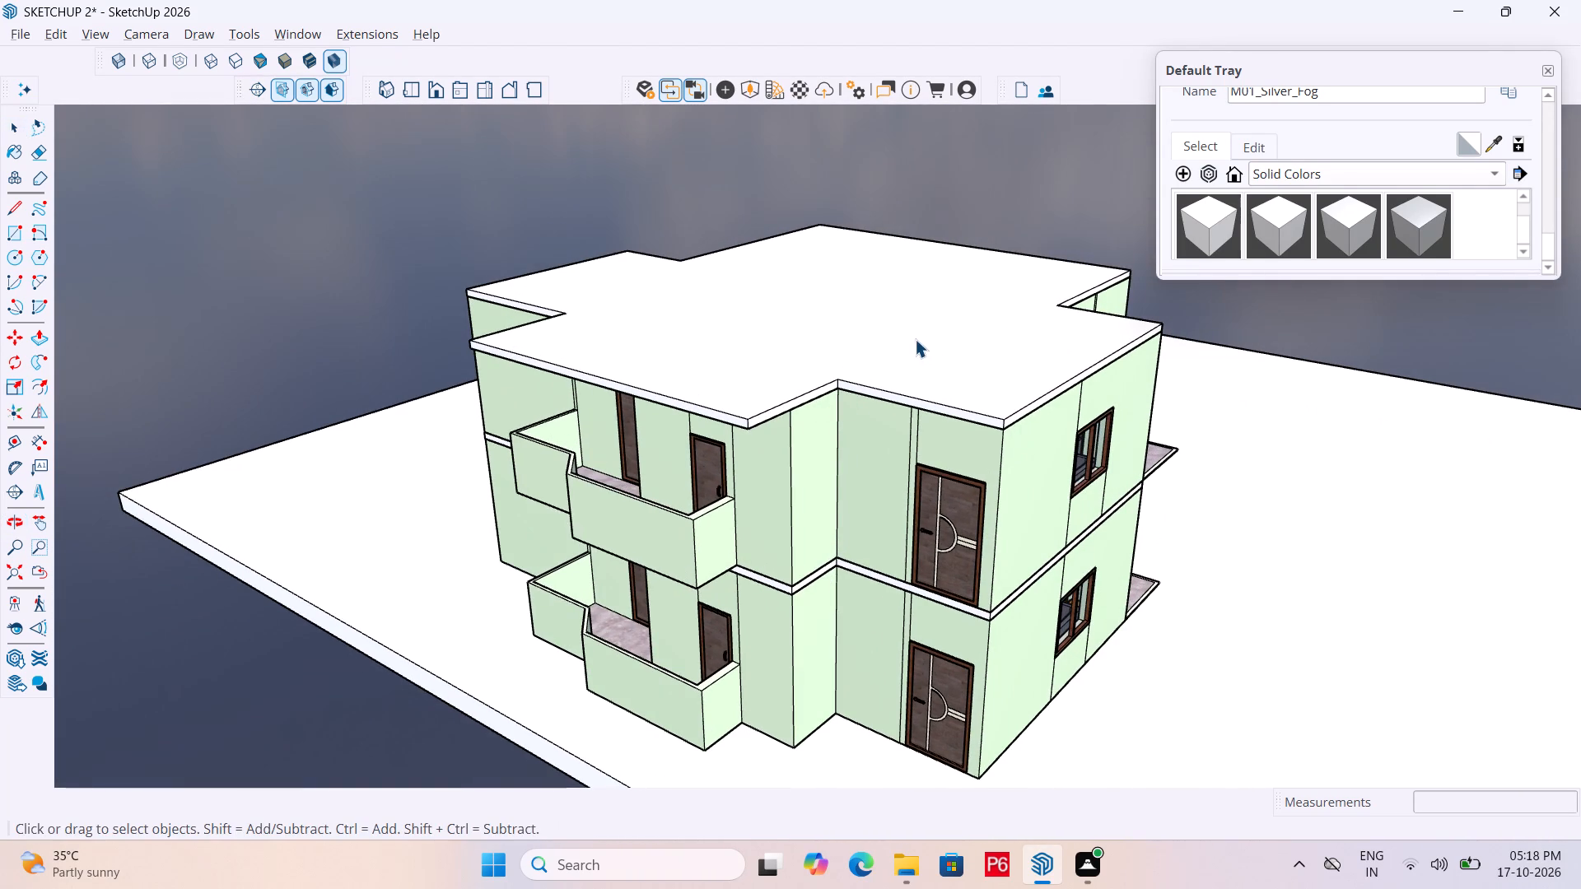
pyautogui.click(915, 339)
pyautogui.doubleClick(834, 330)
pyautogui.moveTo(754, 331); pyautogui.dragTo(725, 491, button='middle')
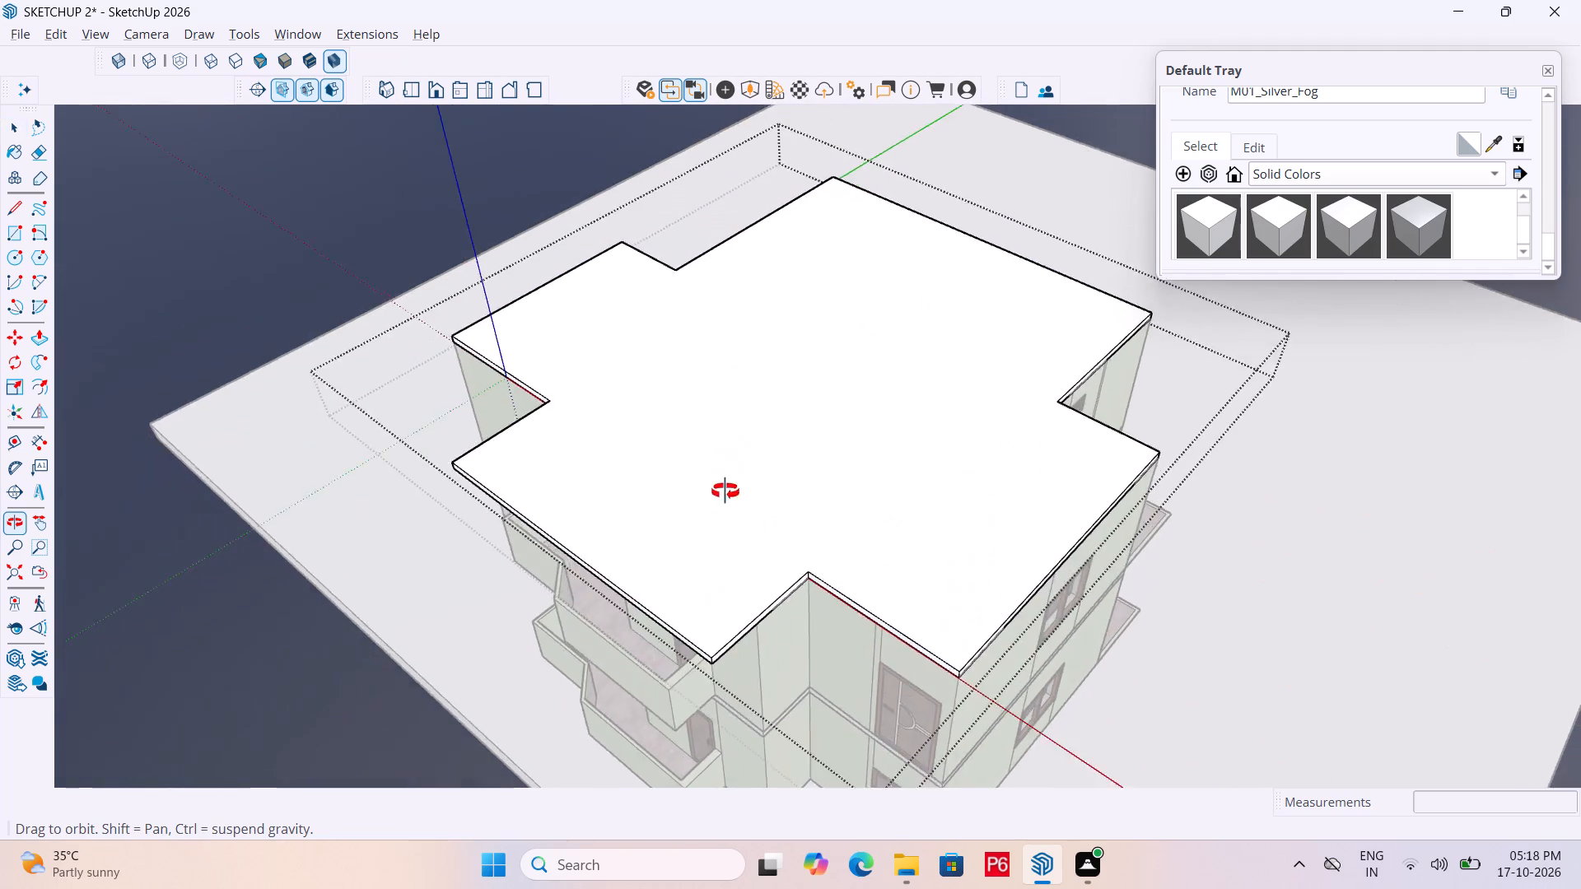
pyautogui.moveTo(725, 491); pyautogui.dragTo(800, 533, button='middle')
pyautogui.scroll(3, 562, 379)
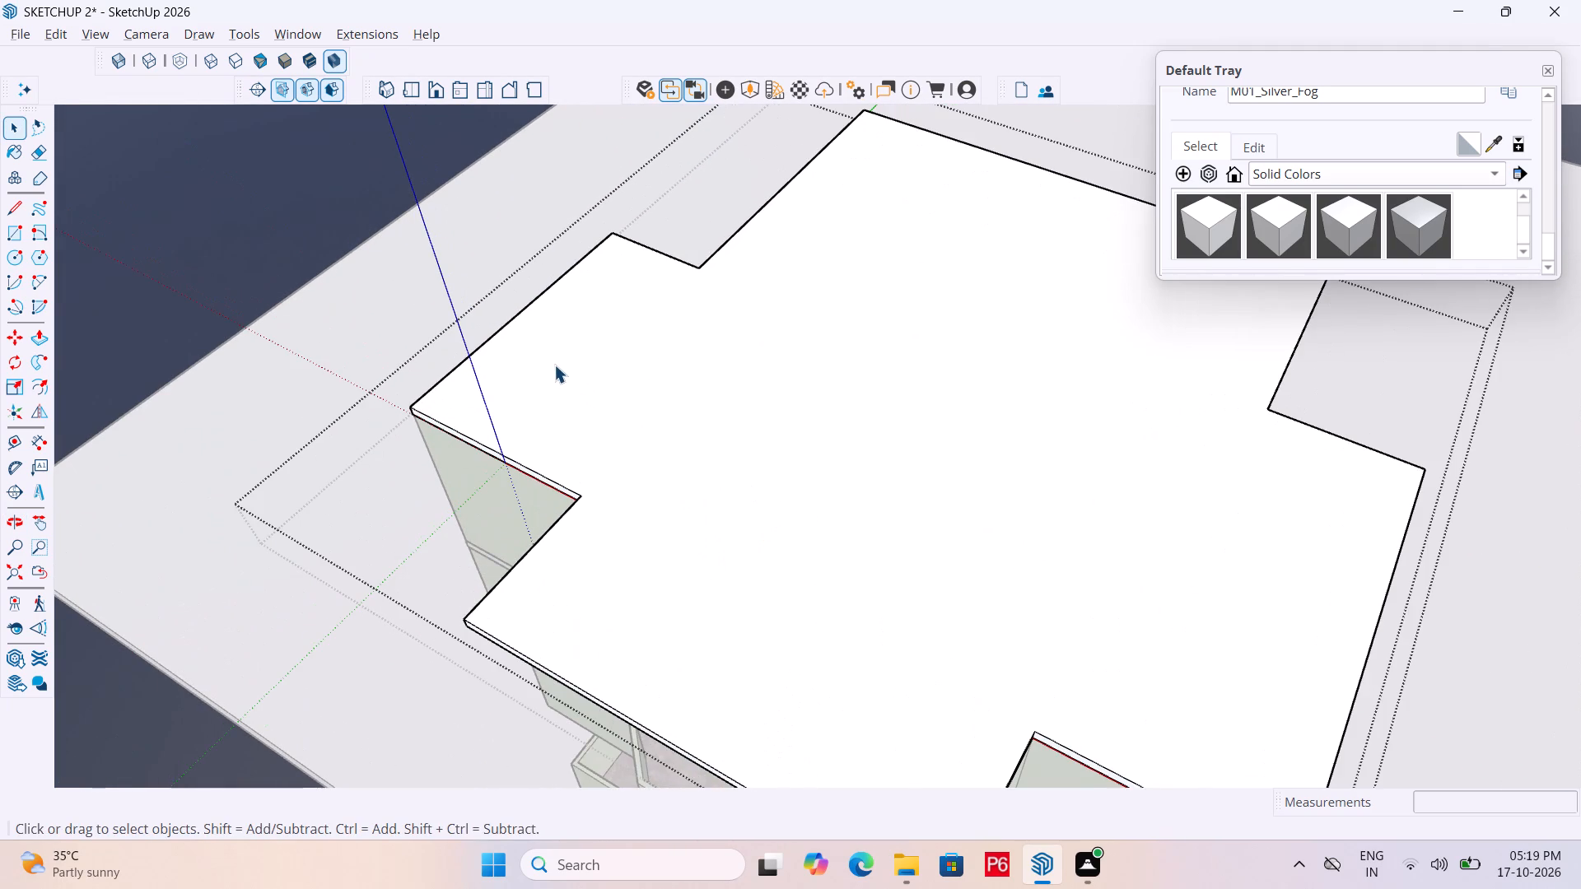
pyautogui.doubleClick(554, 363)
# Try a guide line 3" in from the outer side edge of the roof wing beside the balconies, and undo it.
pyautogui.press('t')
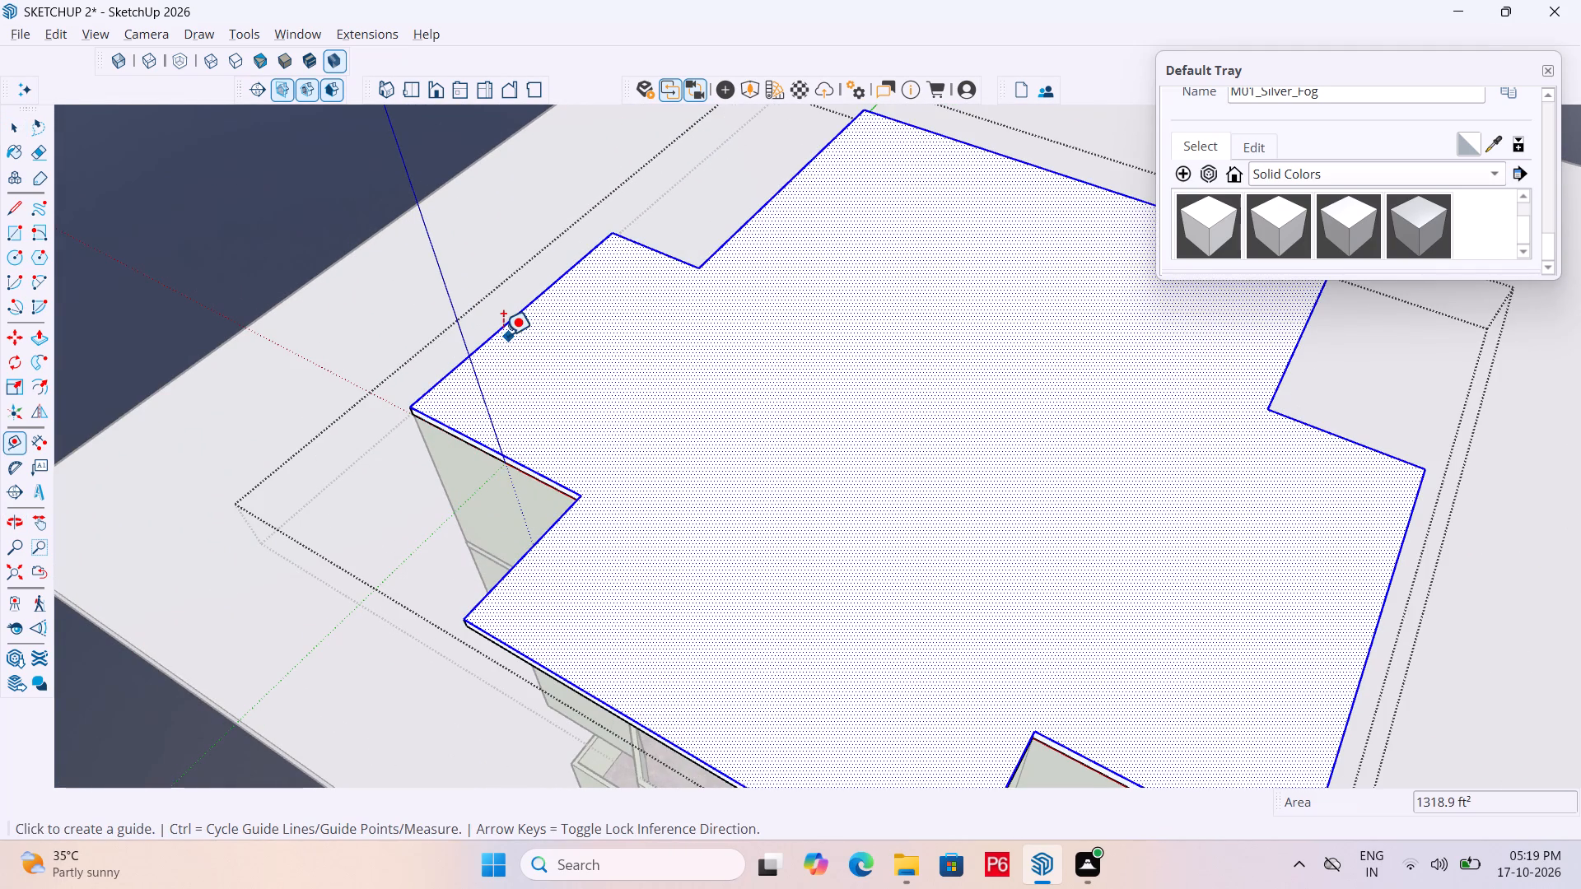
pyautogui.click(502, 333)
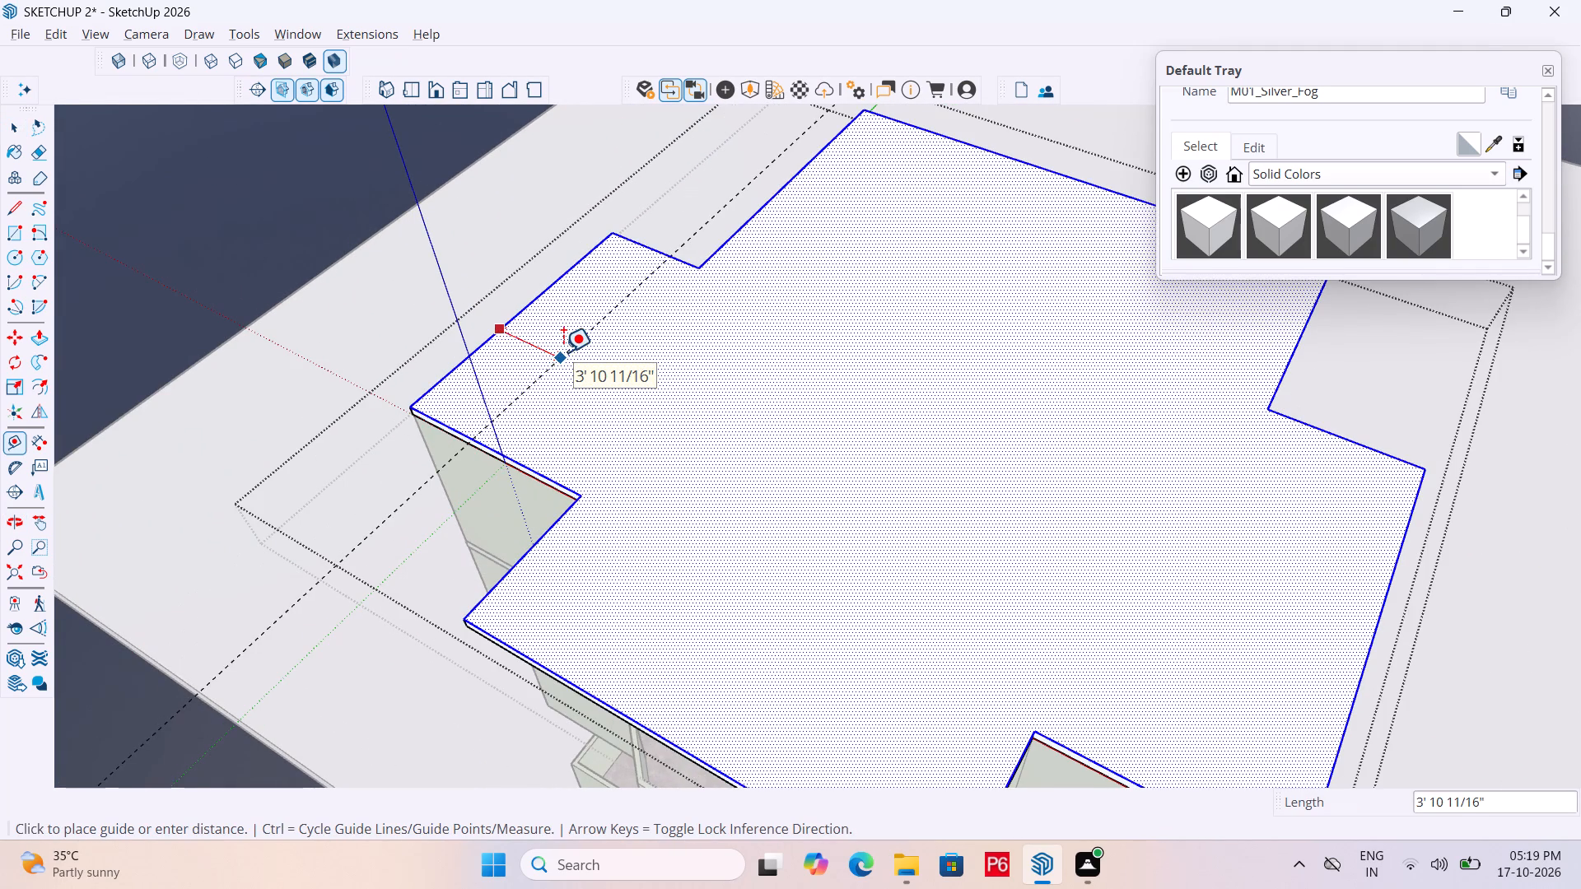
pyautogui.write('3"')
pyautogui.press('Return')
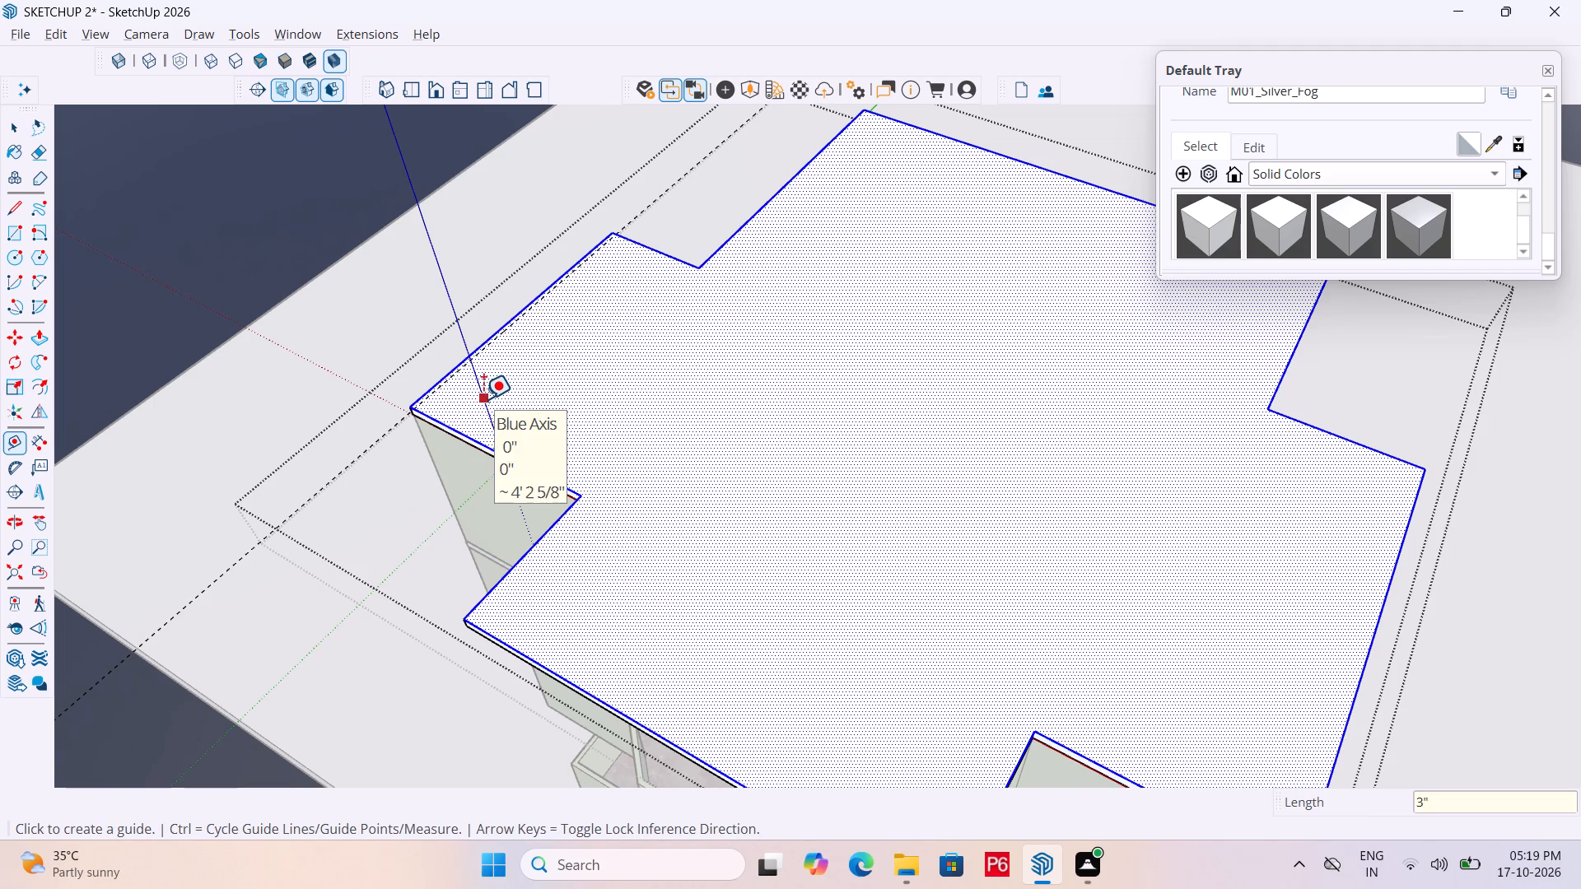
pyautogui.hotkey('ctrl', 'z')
# Place guide lines 6" in from the outer side edge and from the front edge of the set-back roof wing beside the balconies.
pyautogui.click(520, 321)
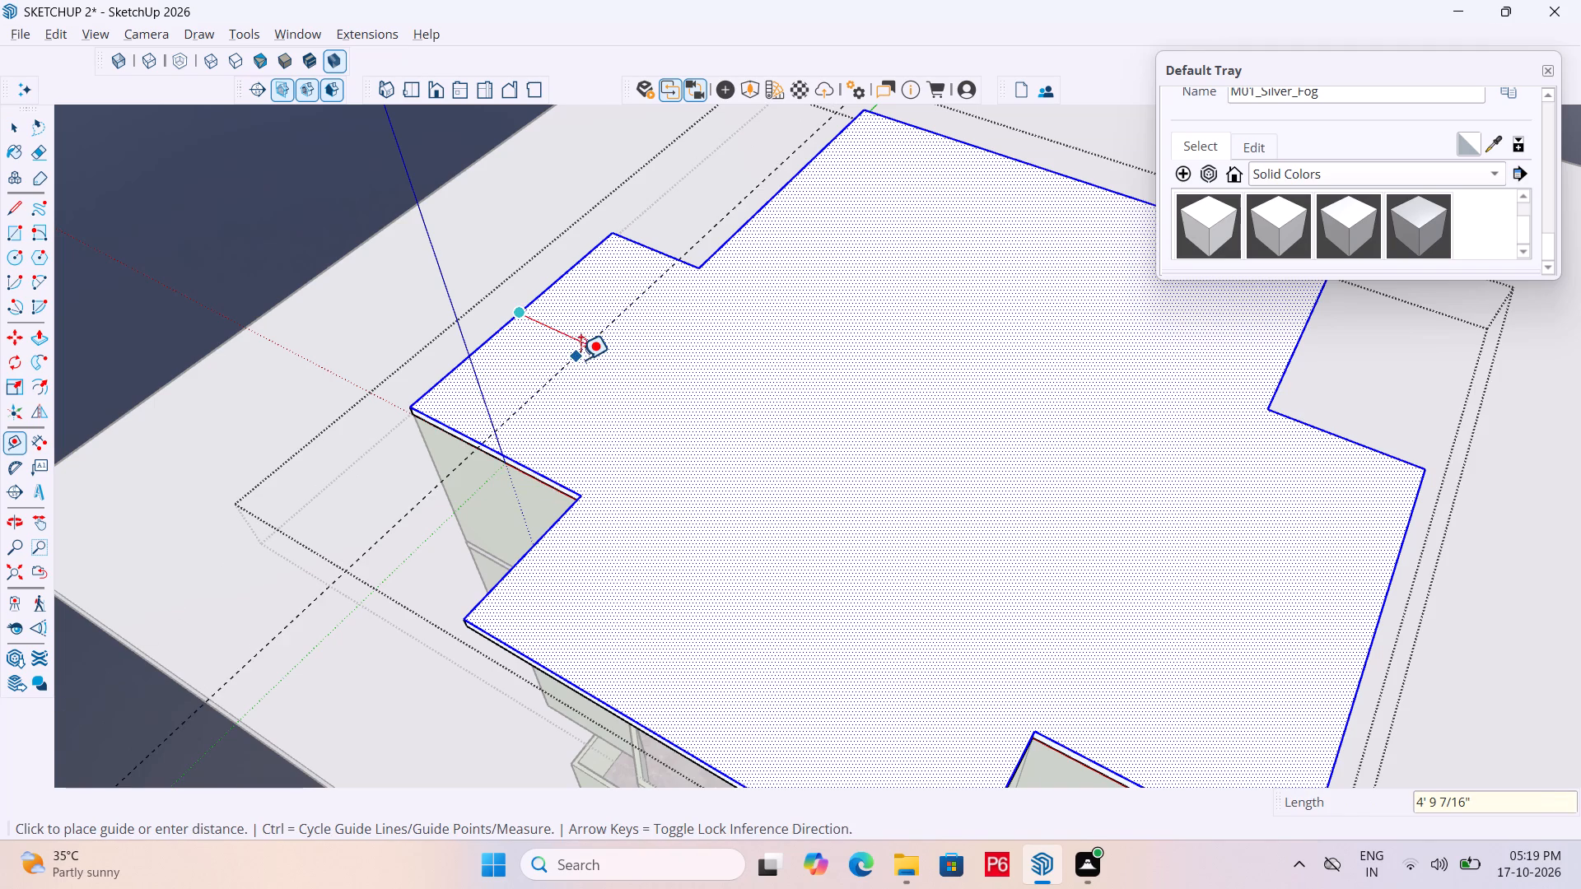
pyautogui.write('6"')
pyautogui.press('Return')
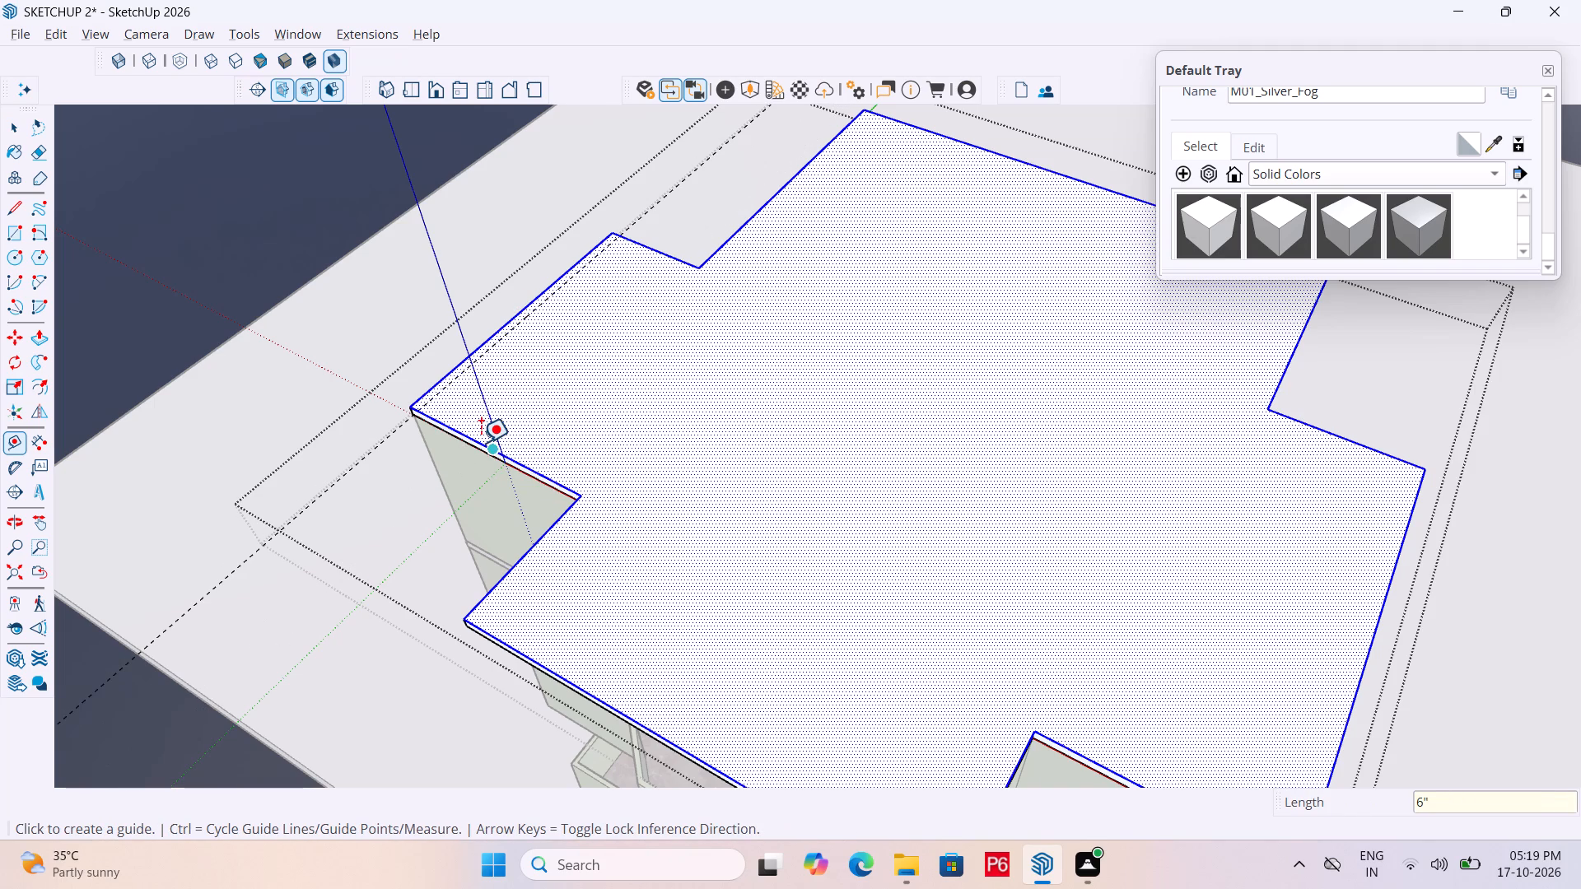
pyautogui.click(481, 443)
pyautogui.scroll(4, 540, 424)
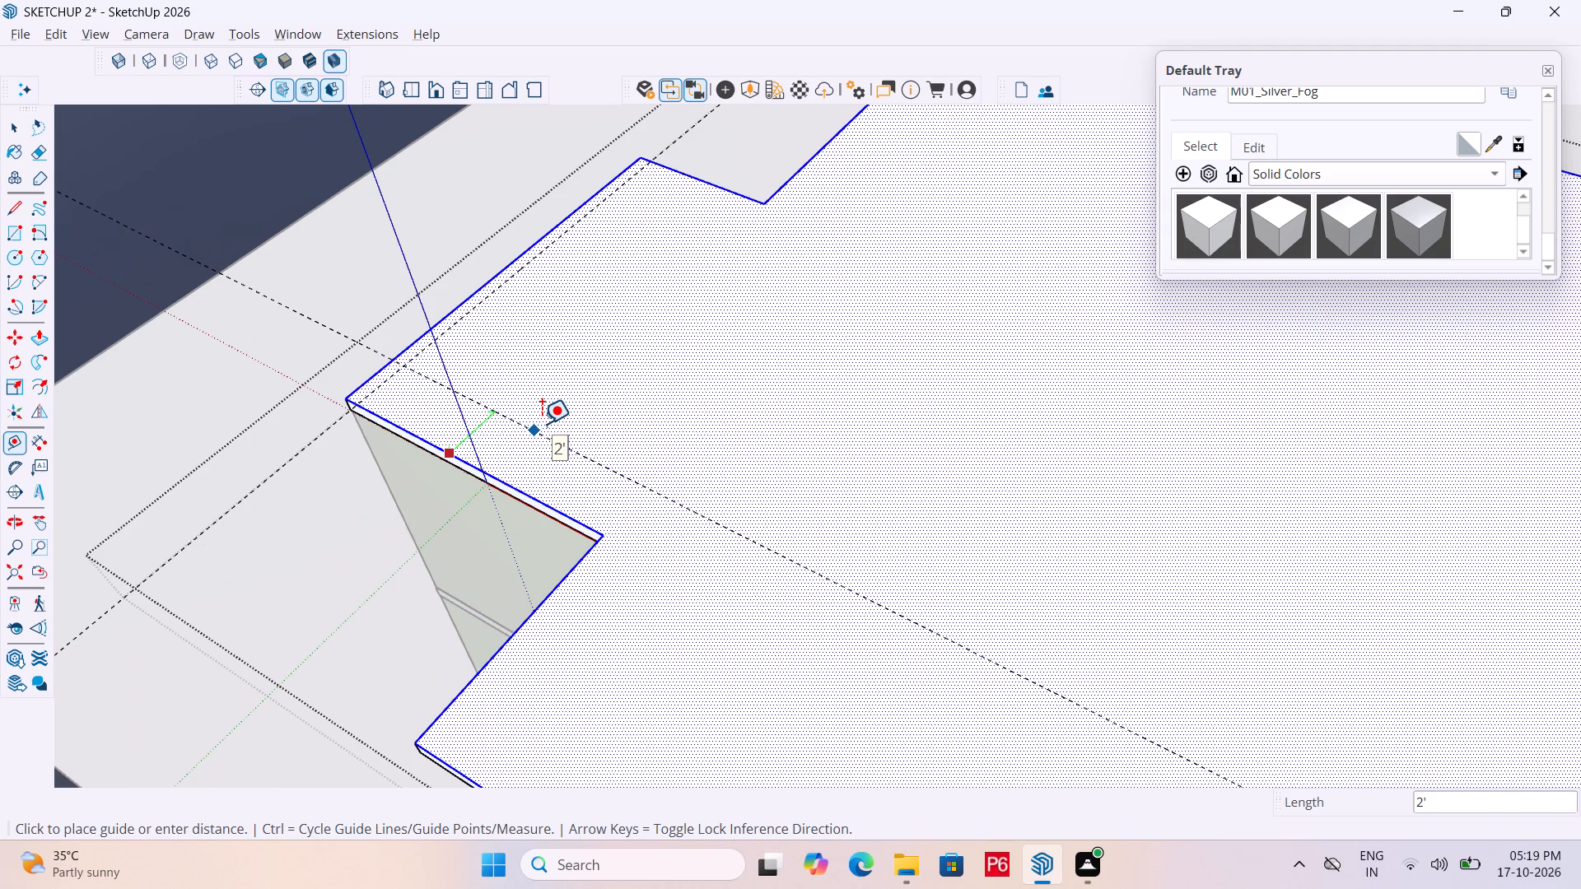
pyautogui.press('6')
pyautogui.hotkey('shift', '"')
pyautogui.press('Return')
# Place guide lines 6" in from the side edge and from the front edge of the roof part projecting over the balconies.
pyautogui.click(560, 575)
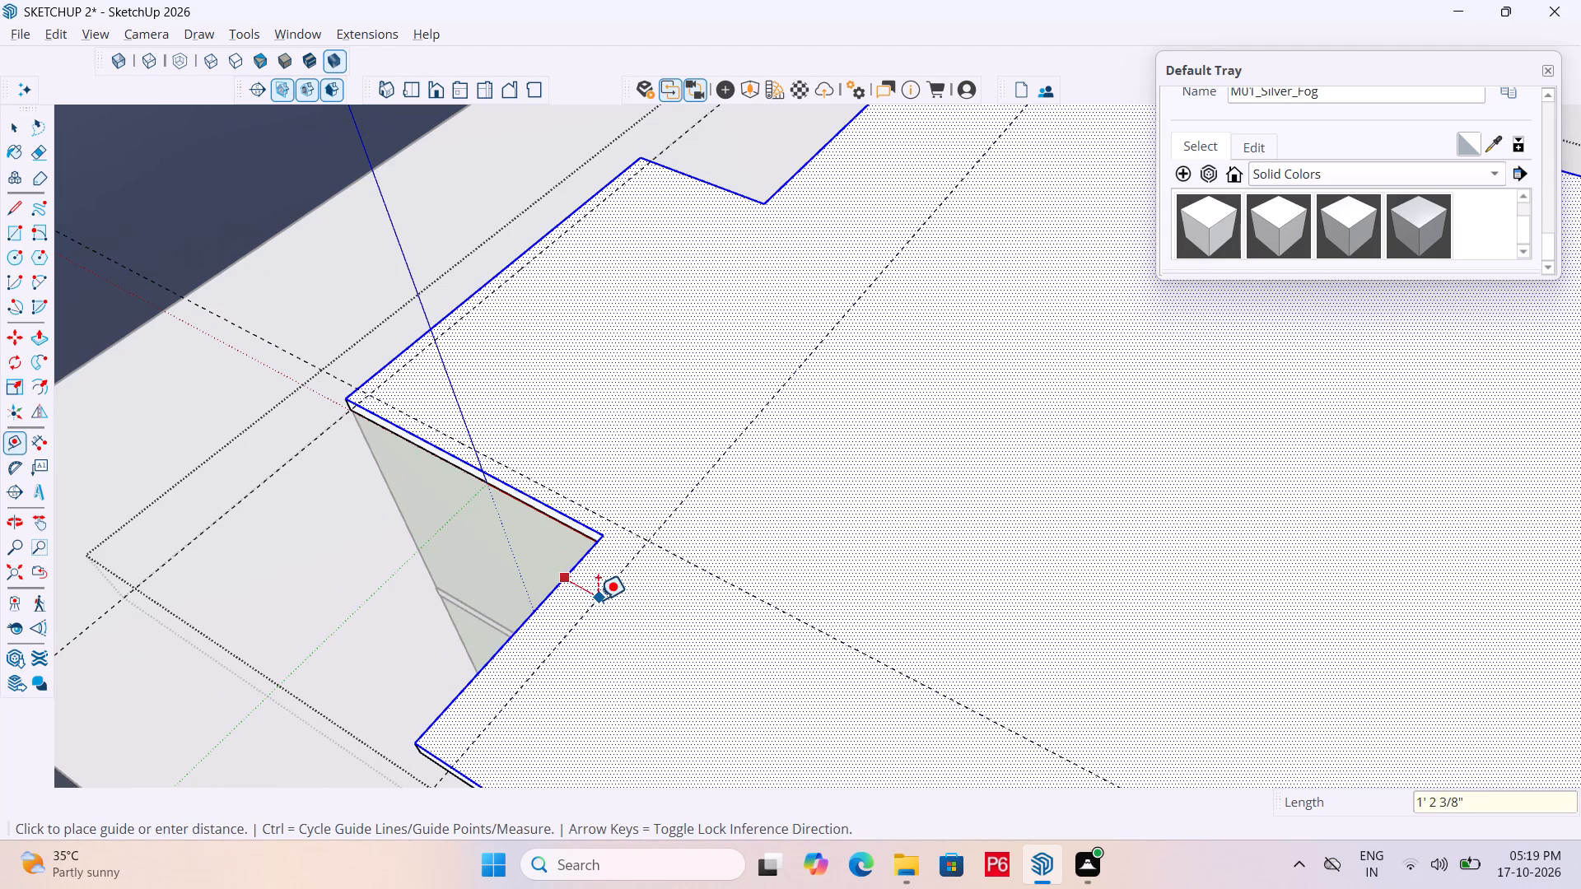
pyautogui.press('6')
pyautogui.hotkey('shift', '"')
pyautogui.press('Return')
pyautogui.scroll(-5, 518, 457)
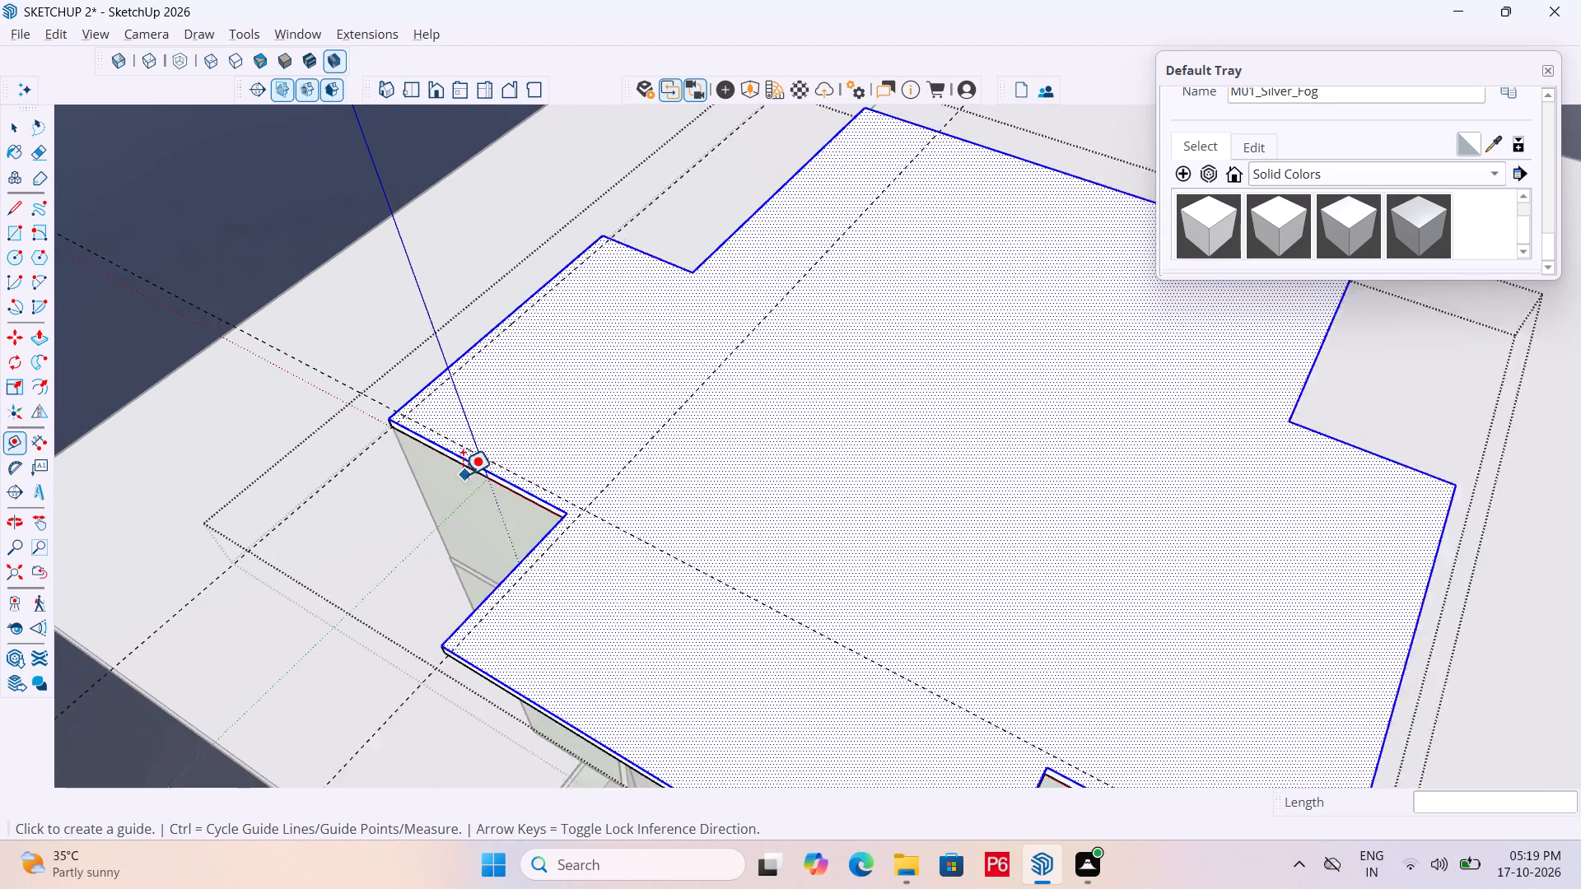
pyautogui.scroll(8, 510, 642)
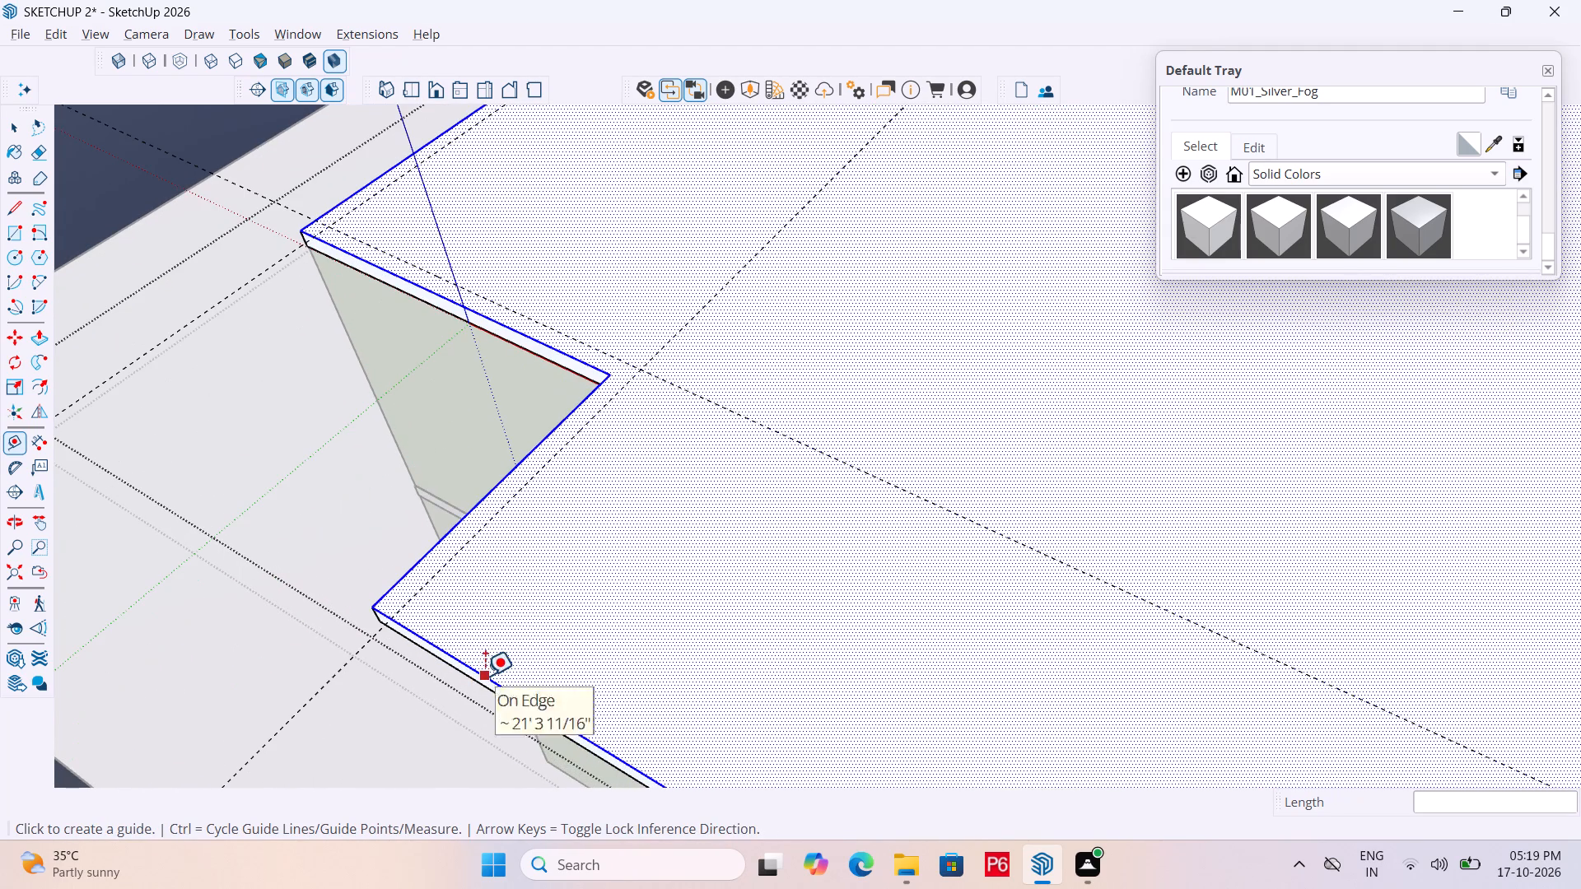
pyautogui.click(485, 676)
pyautogui.press('6')
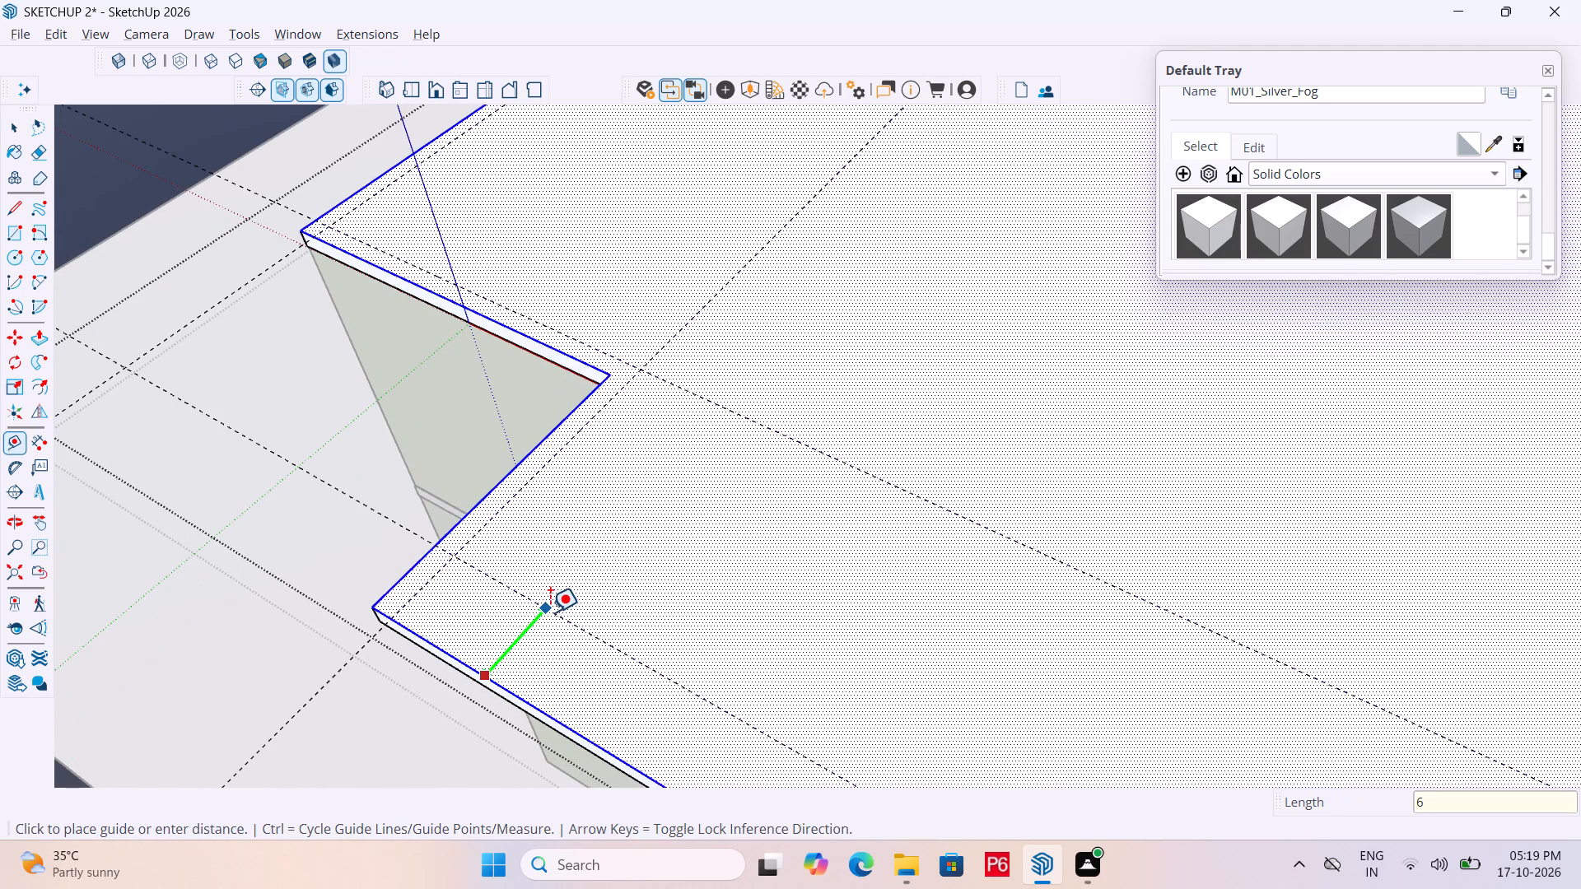
pyautogui.hotkey('shift', '"')
pyautogui.press('Return')
# Place guide lines 6" in from the balcony part's opposite side edge, and from the outer side and rear edges of the wing beyond it.
pyautogui.scroll(-6, 290, 551)
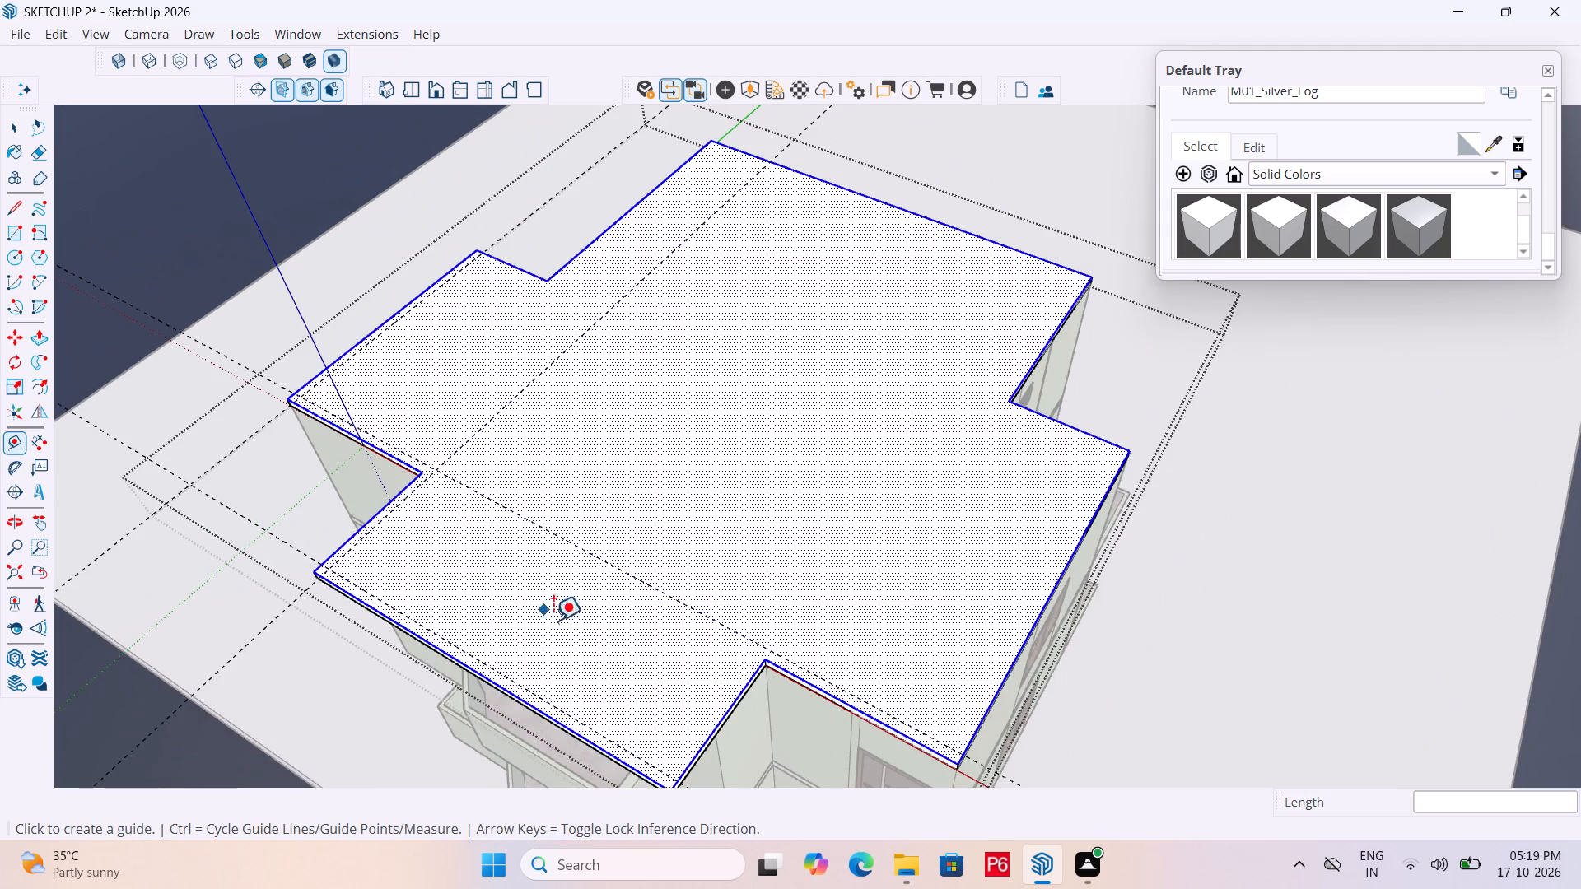
pyautogui.scroll(6, 677, 697)
pyautogui.click(757, 696)
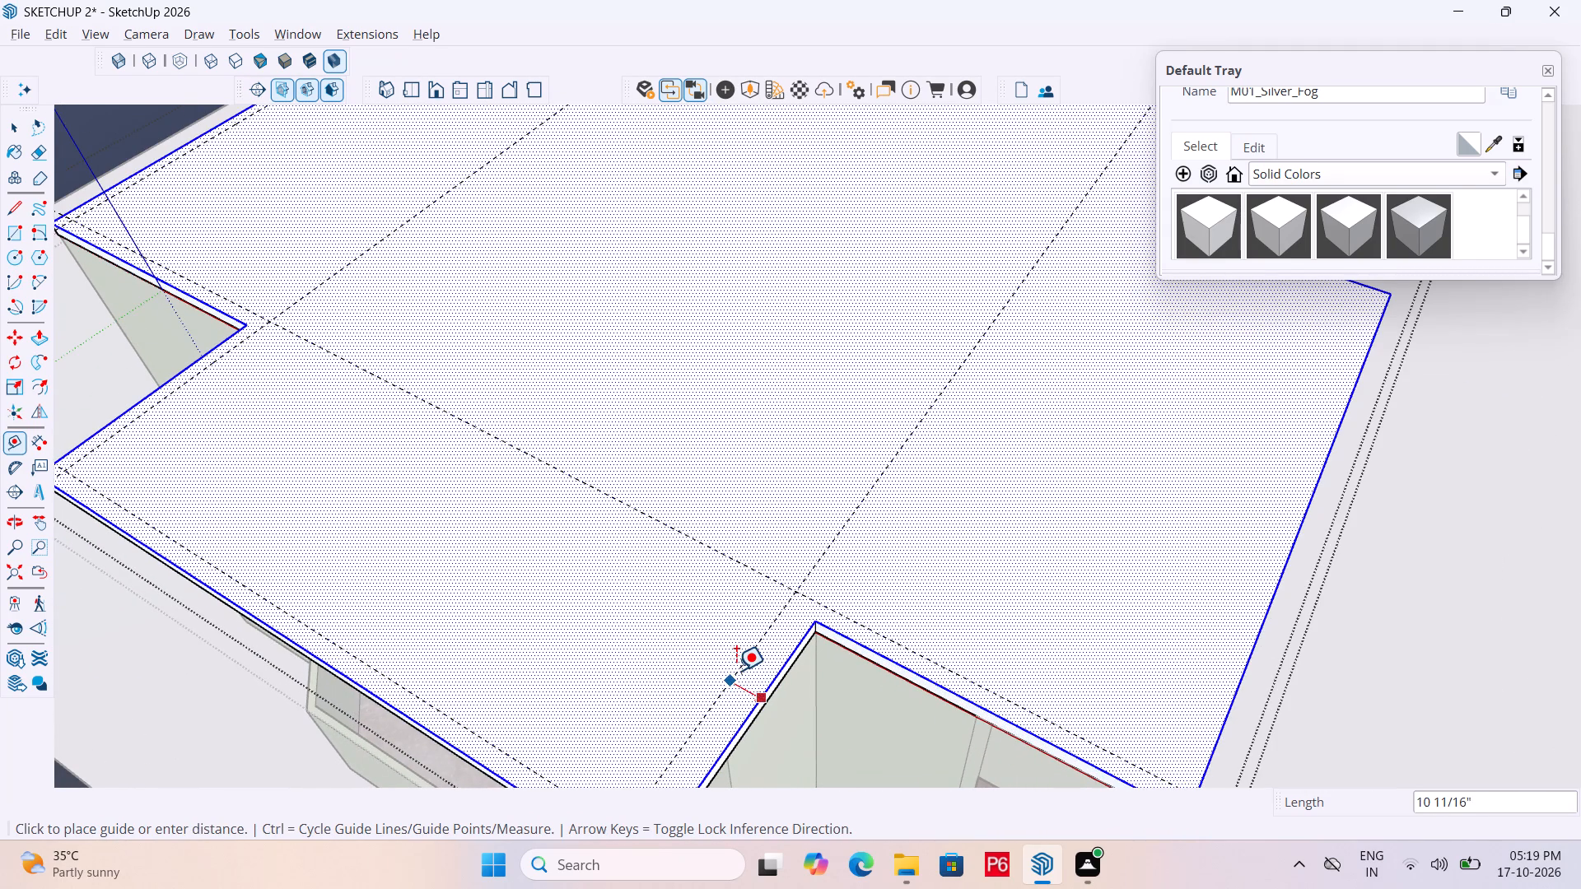
pyautogui.write('6"')
pyautogui.press('Return')
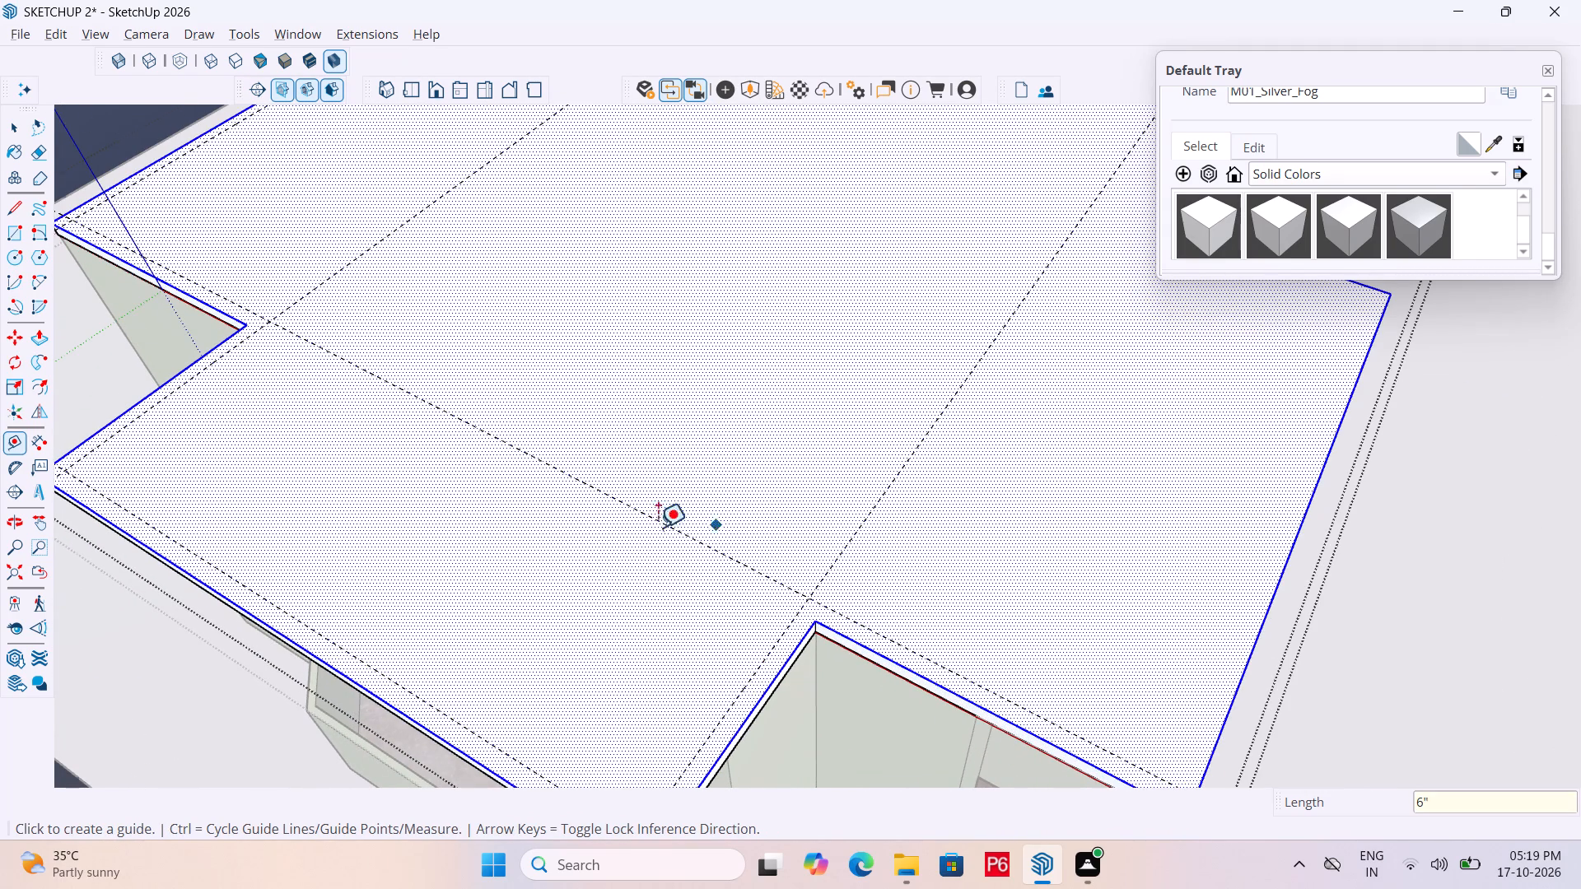
pyautogui.scroll(-5, 658, 528)
pyautogui.scroll(4, 972, 602)
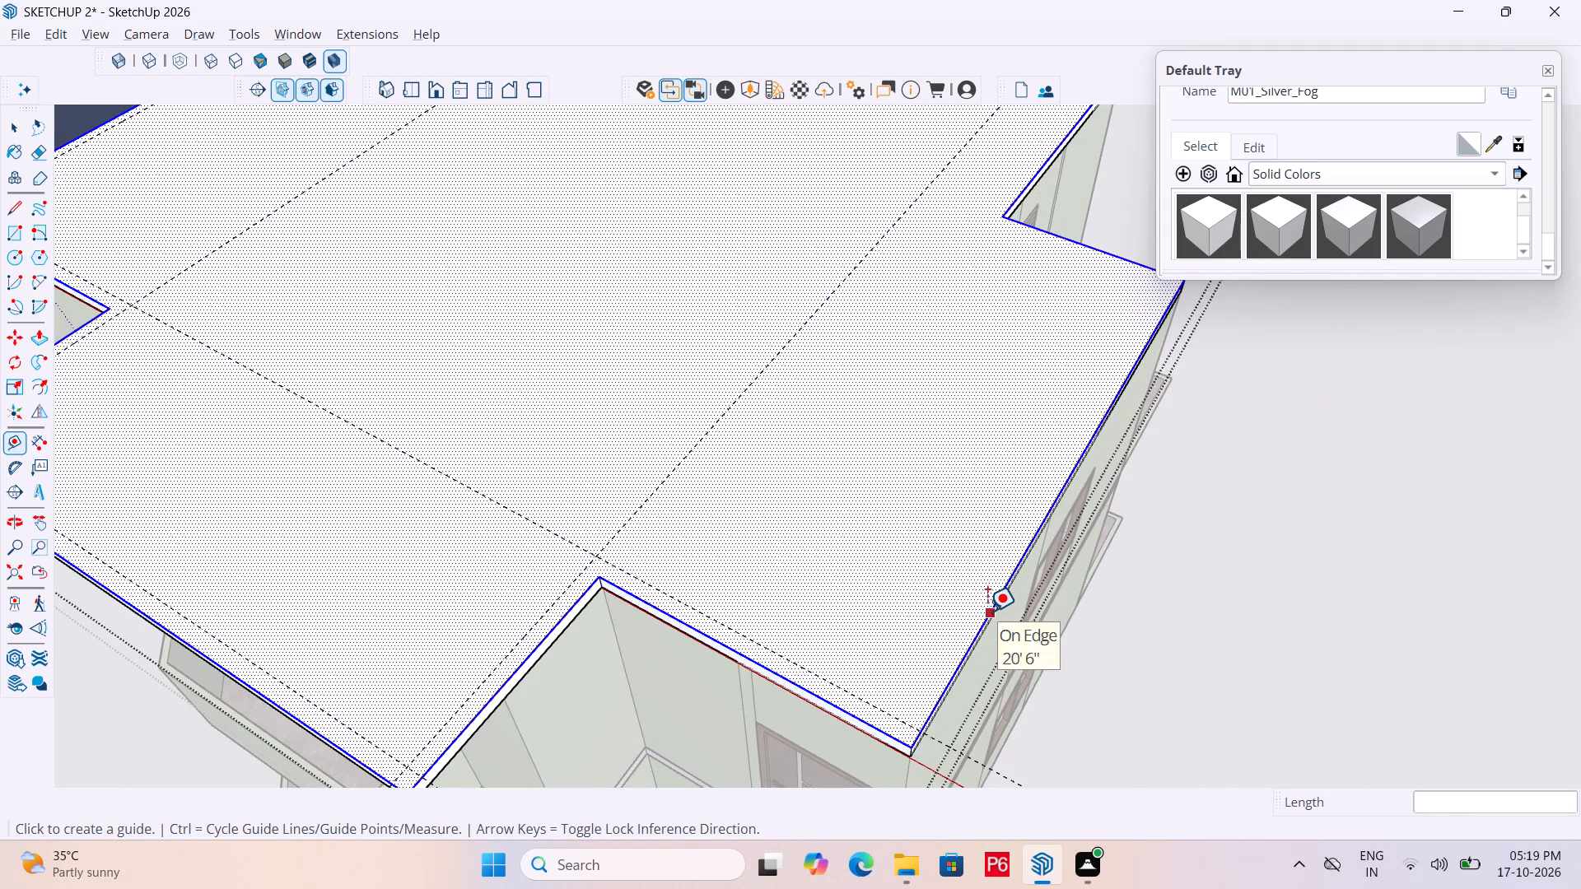
pyautogui.click(987, 612)
pyautogui.write('6"')
pyautogui.press('Return')
pyautogui.click(1103, 254)
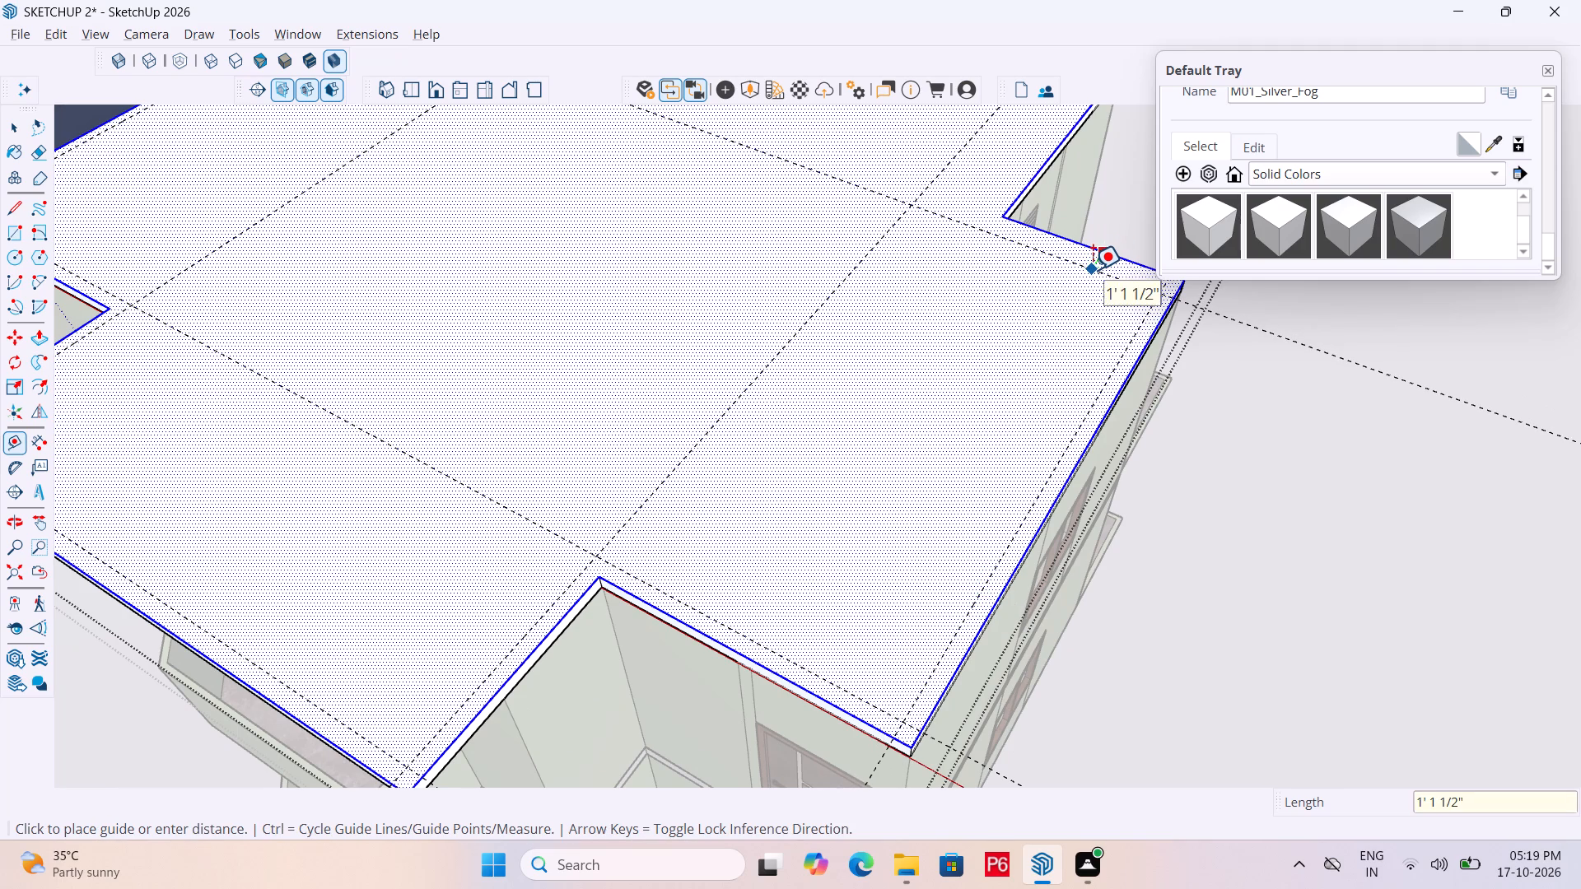
pyautogui.write('6"')
pyautogui.press('Return')
# Place guide lines 6" in from the set-back wing's rear edge and from the adjoining side edge of the rear roof part.
pyautogui.scroll(-1, 934, 247)
pyautogui.moveTo(934, 249); pyautogui.dragTo(963, 440, button='middle')
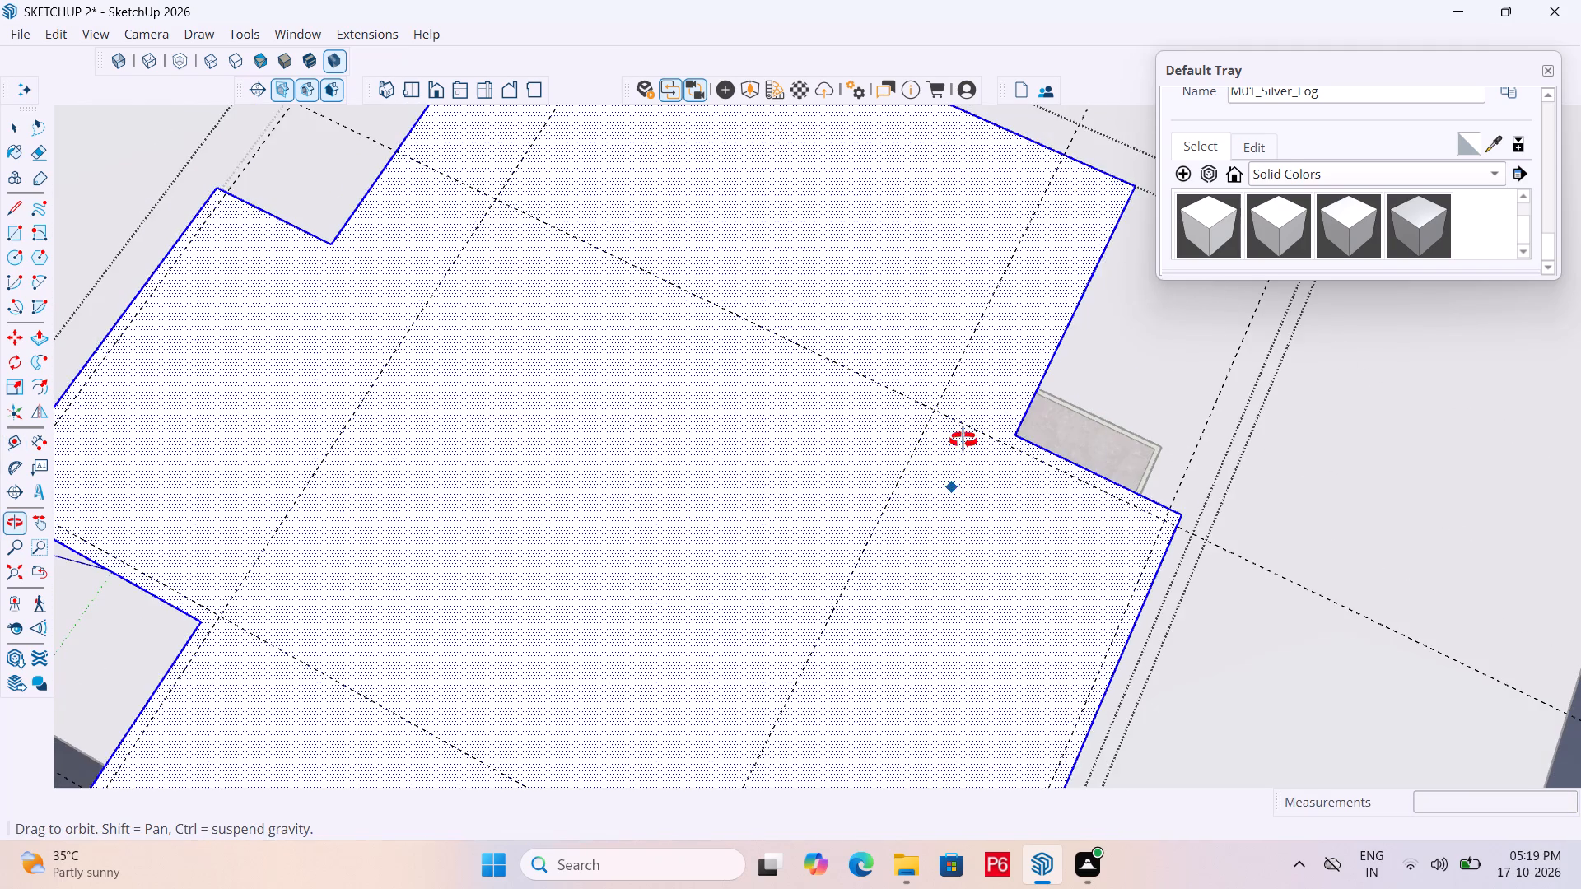
pyautogui.moveTo(963, 440); pyautogui.dragTo(963, 439, button='middle')
pyautogui.scroll(-1, 996, 417)
pyautogui.scroll(4, 335, 230)
pyautogui.click(334, 229)
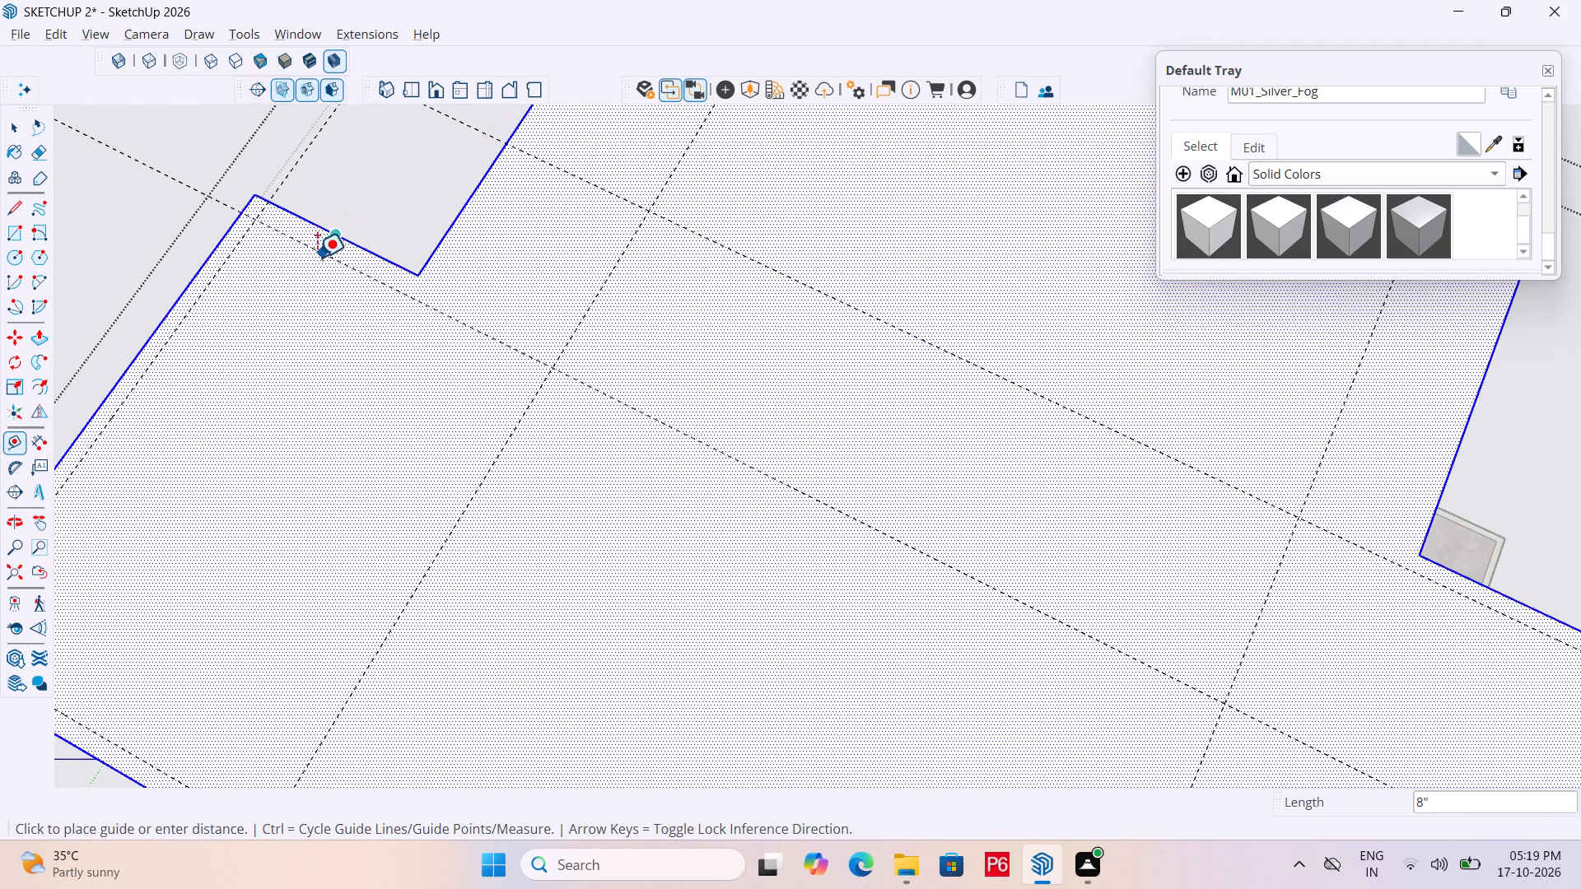
pyautogui.write('6"')
pyautogui.press('Return')
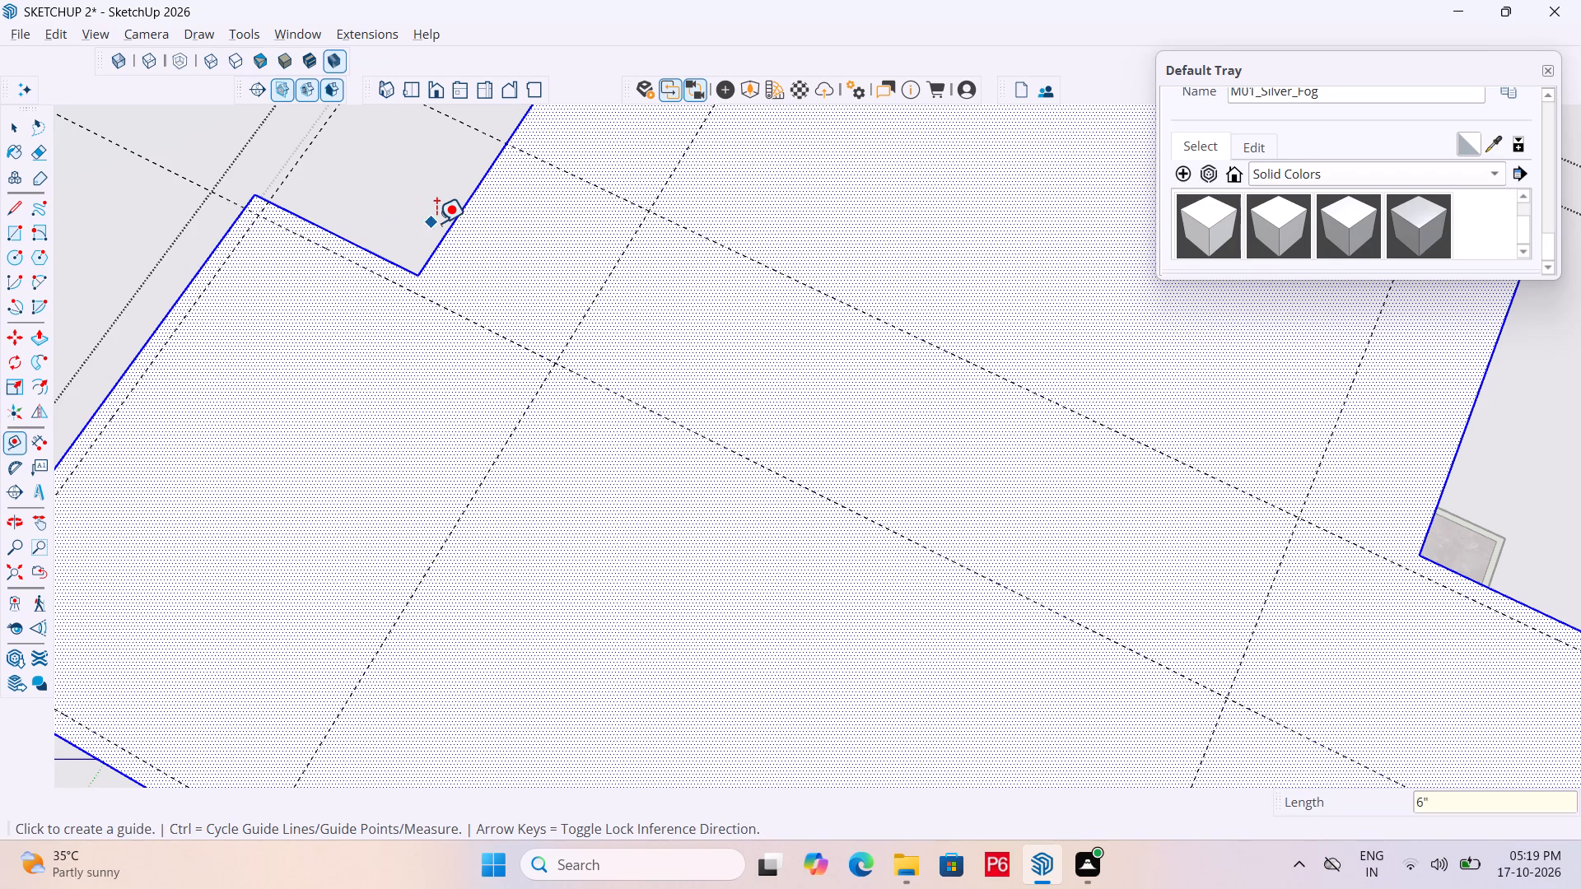
pyautogui.click(446, 226)
pyautogui.write('6"')
pyautogui.scroll(-5, 315, 382)
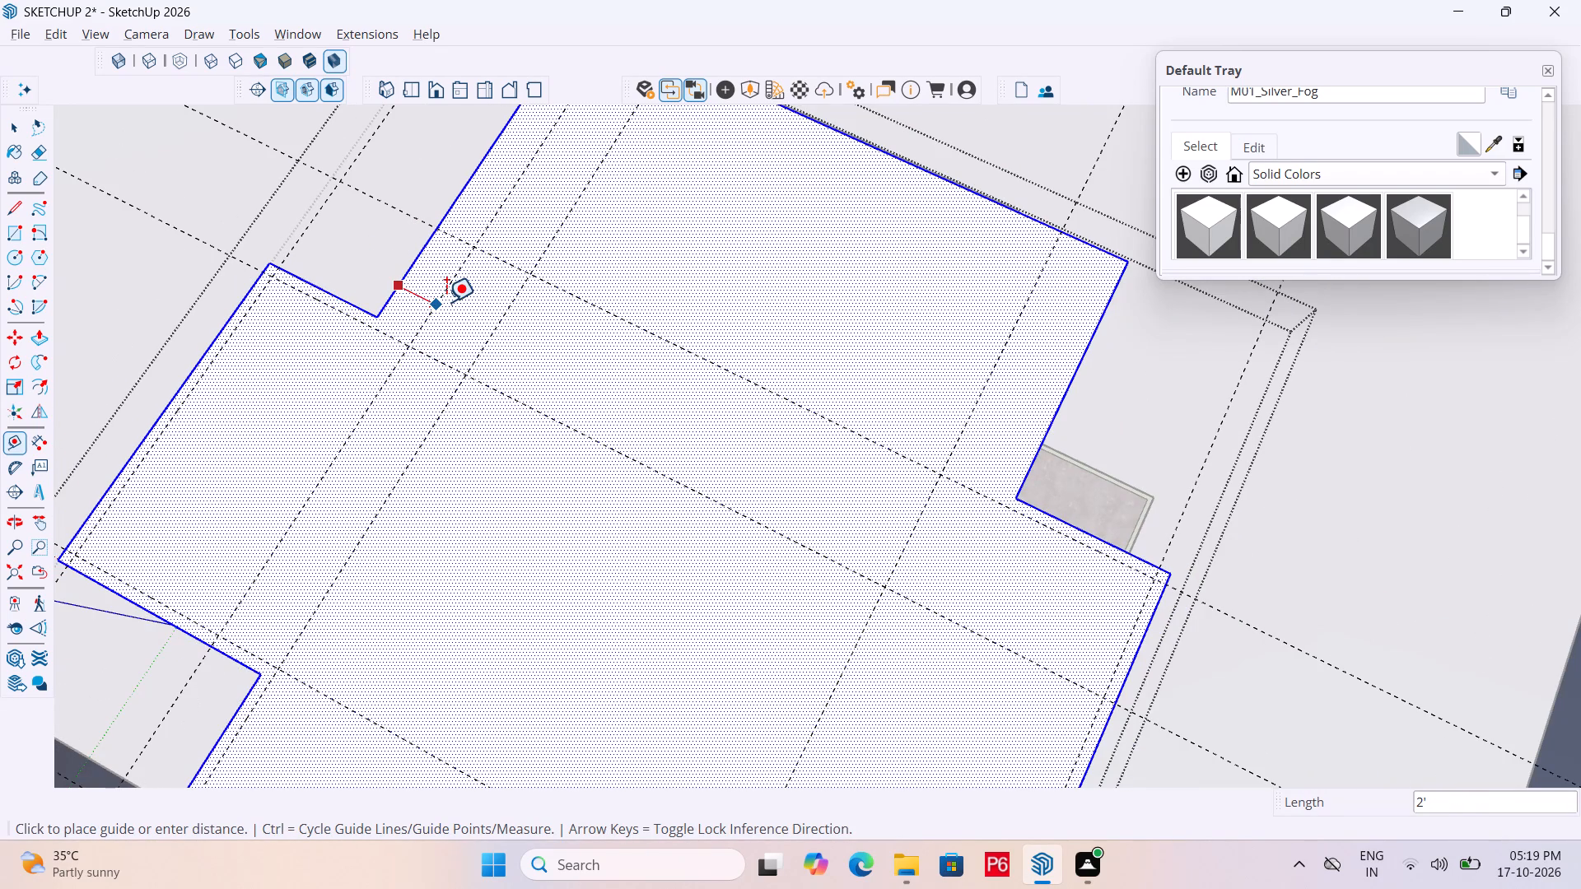
pyautogui.press('6')
pyautogui.hotkey('shift', '"')
pyautogui.press('Return')
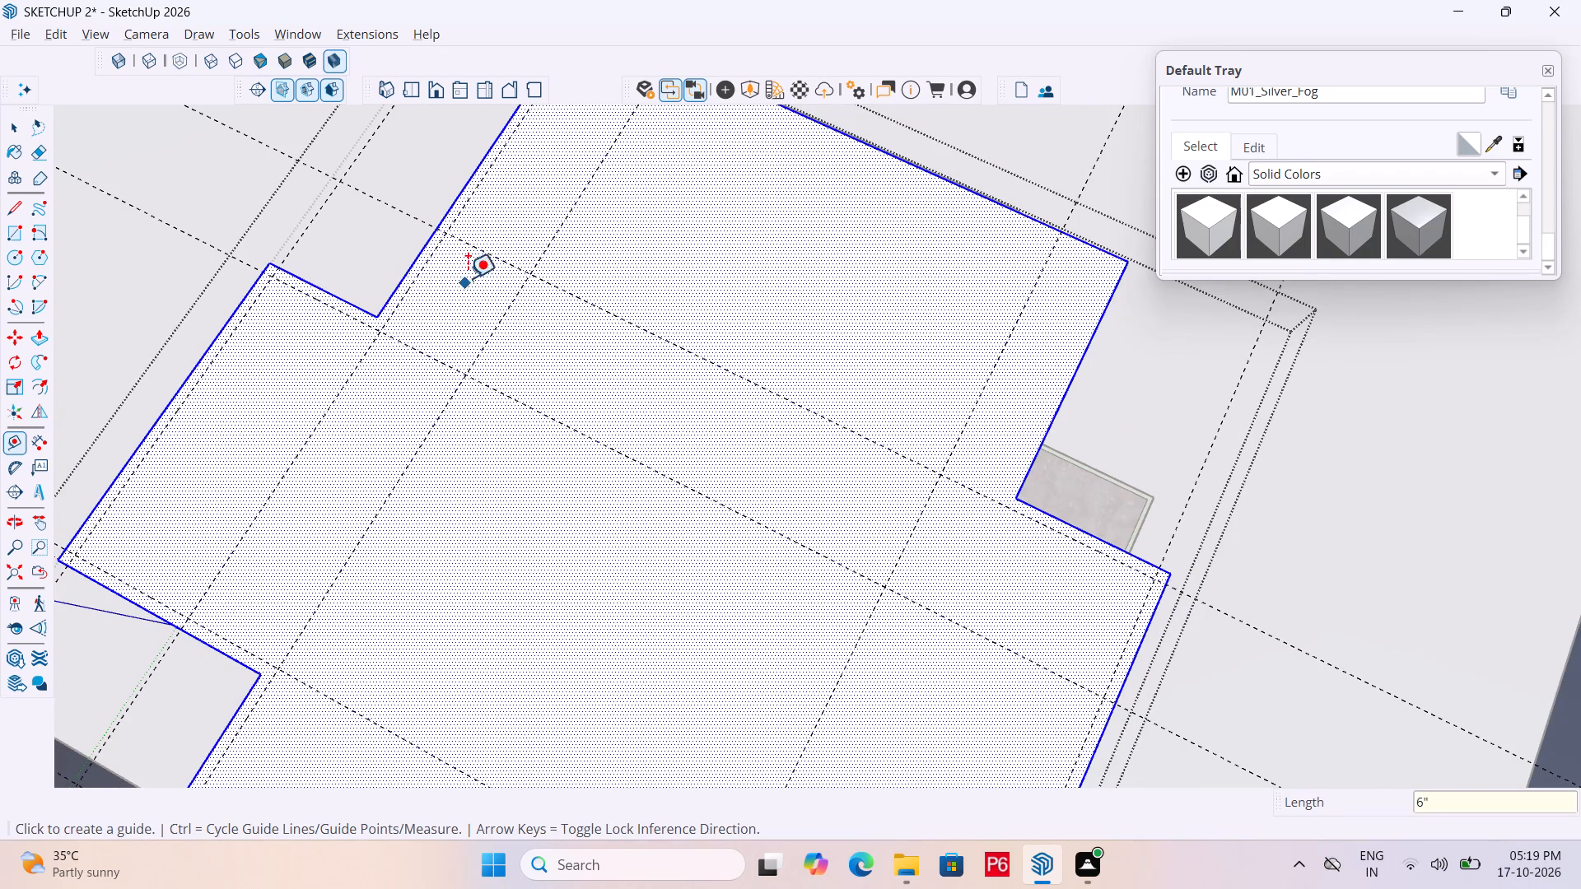
# Place guide lines 6" in from the rear edge and from the opposite side edge of the rear roof part.
pyautogui.scroll(-5, 311, 443)
pyautogui.scroll(5, 591, 277)
pyautogui.click(652, 204)
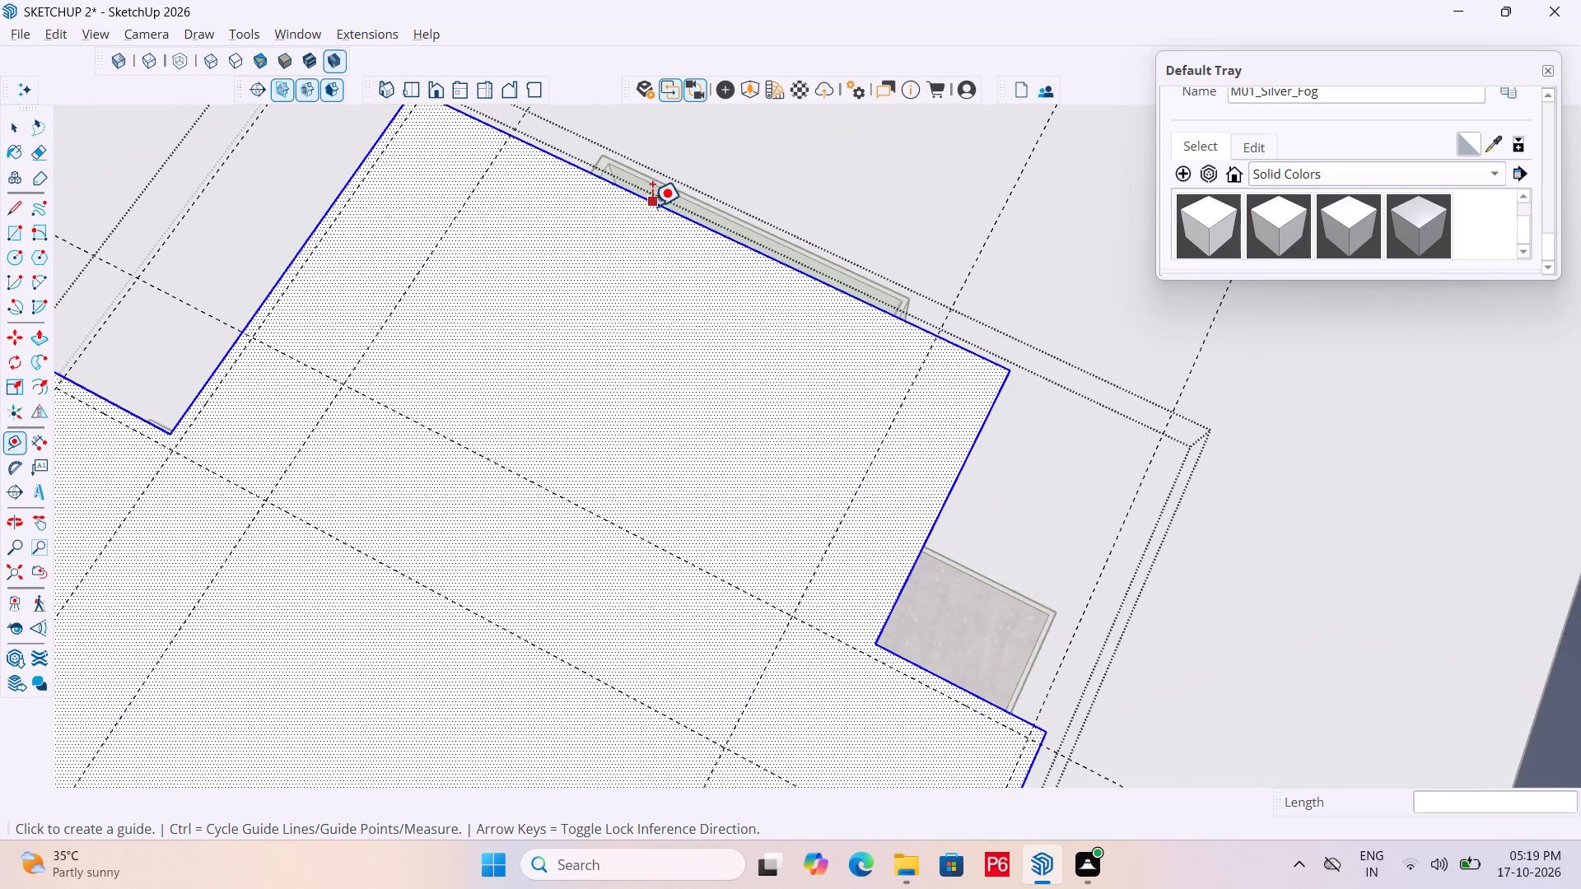
pyautogui.write('6"')
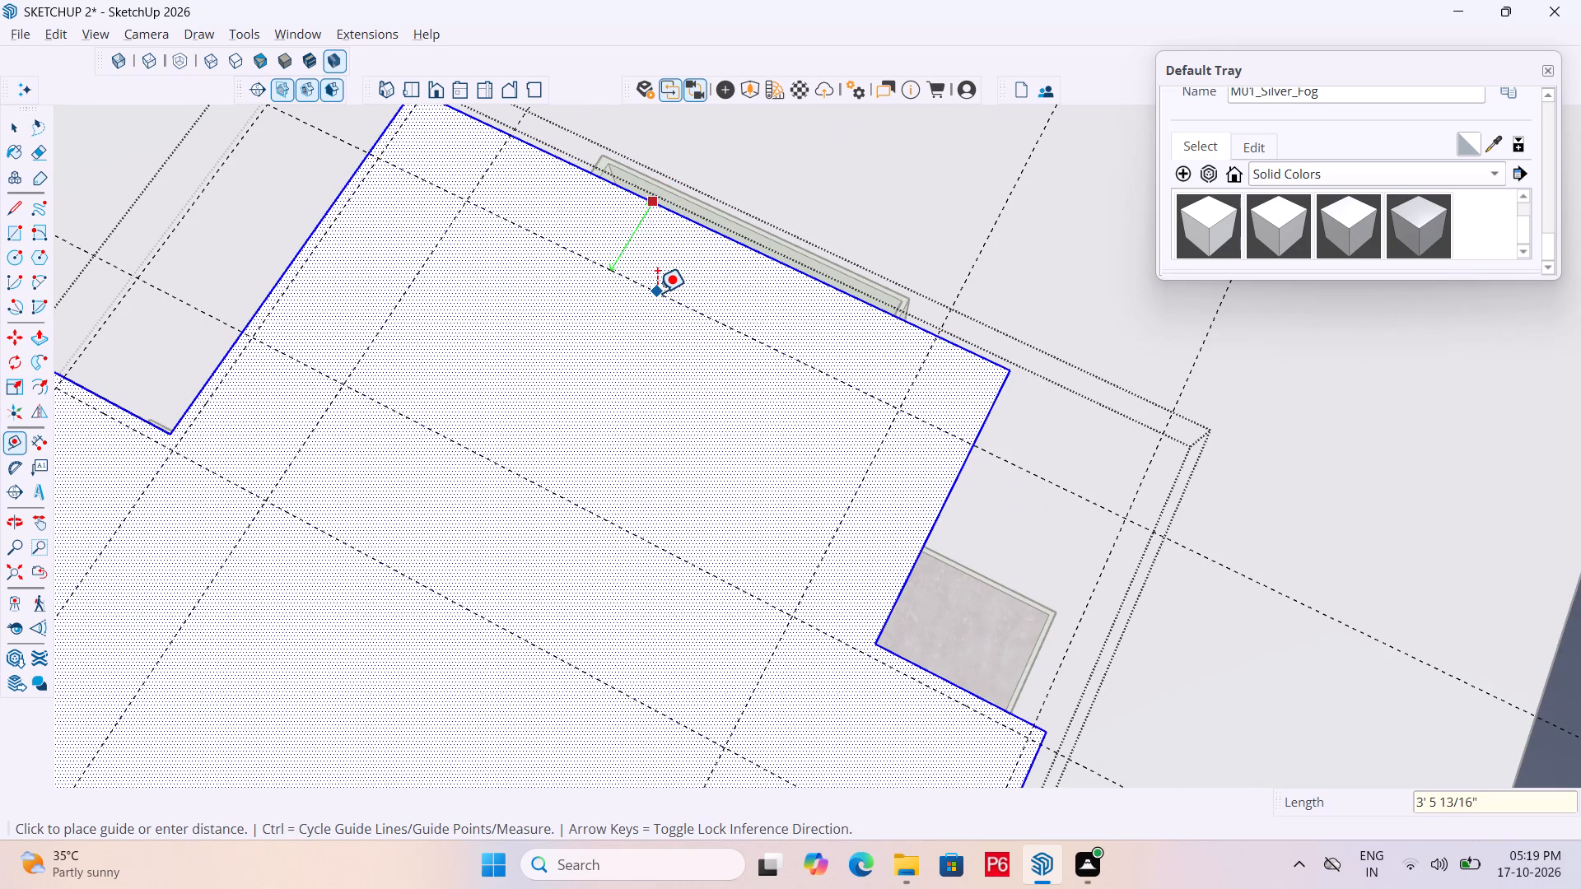
pyautogui.write('6"')
pyautogui.press('Return')
pyautogui.click(962, 466)
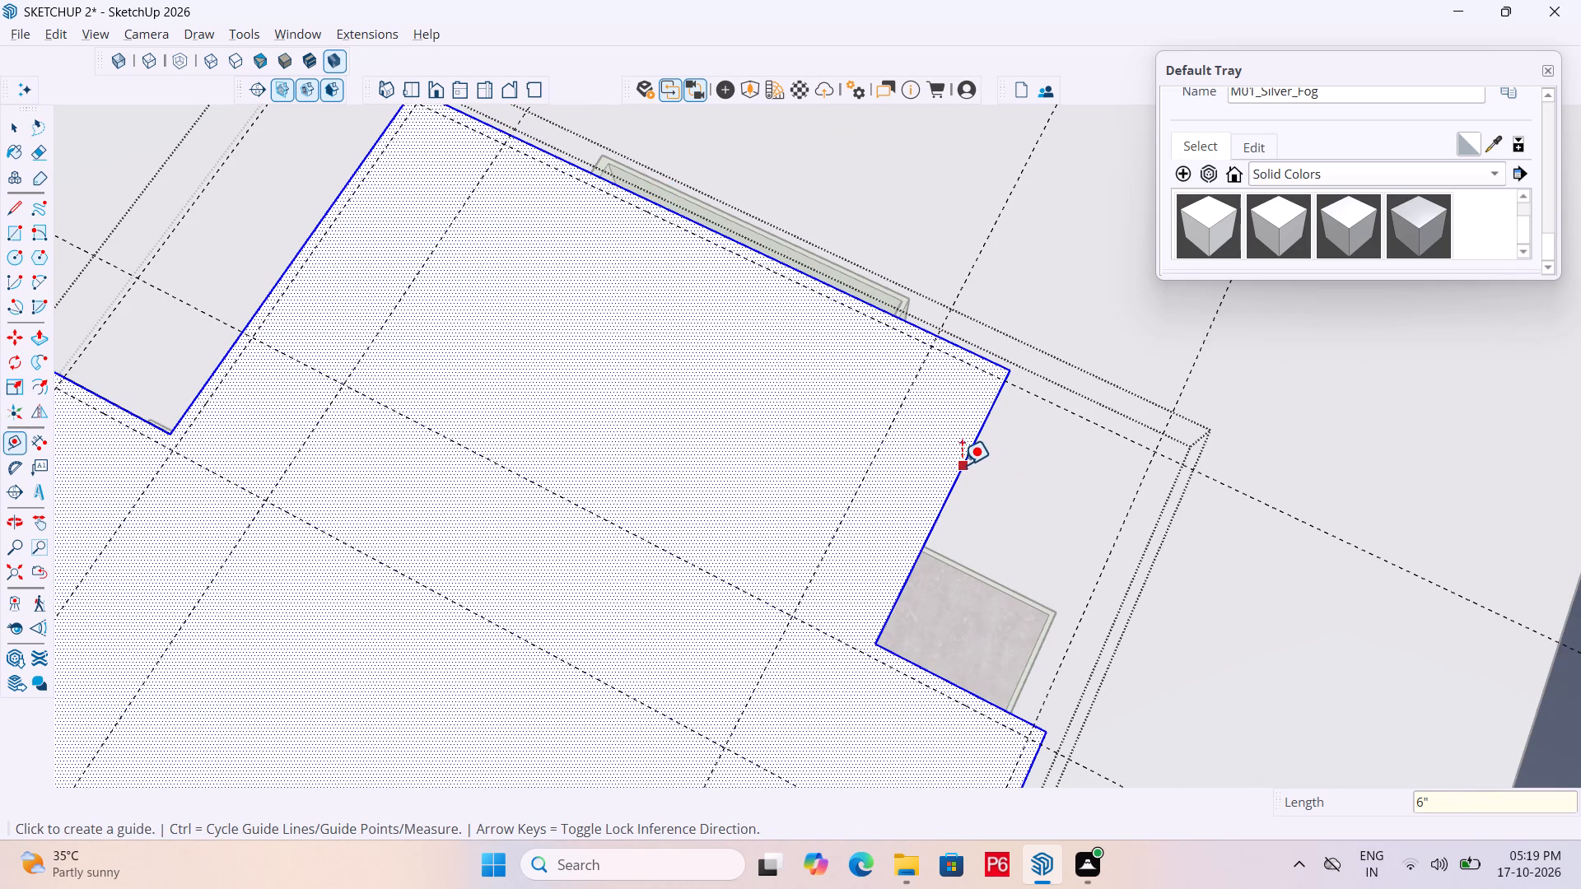
pyautogui.write('6"')
pyautogui.press('Return')
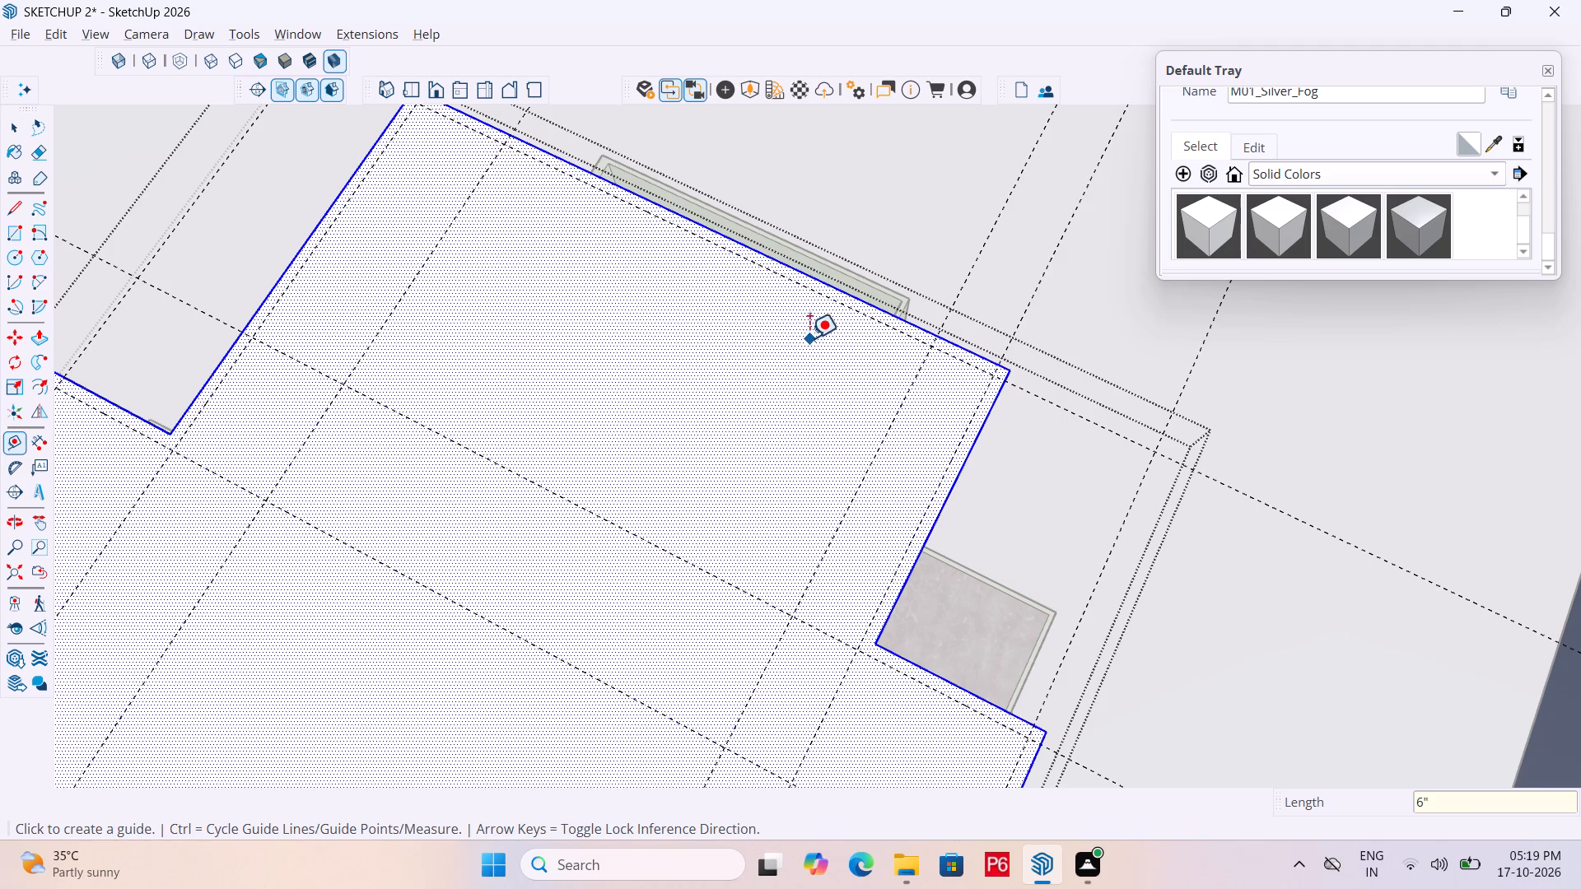
# Trace the inner roof outline along the guides from the projecting part's front corner, around the set-back wing, to the rear part's inner corner.
pyautogui.scroll(-5, 809, 337)
pyautogui.scroll(-4, 586, 402)
pyautogui.scroll(6, 370, 685)
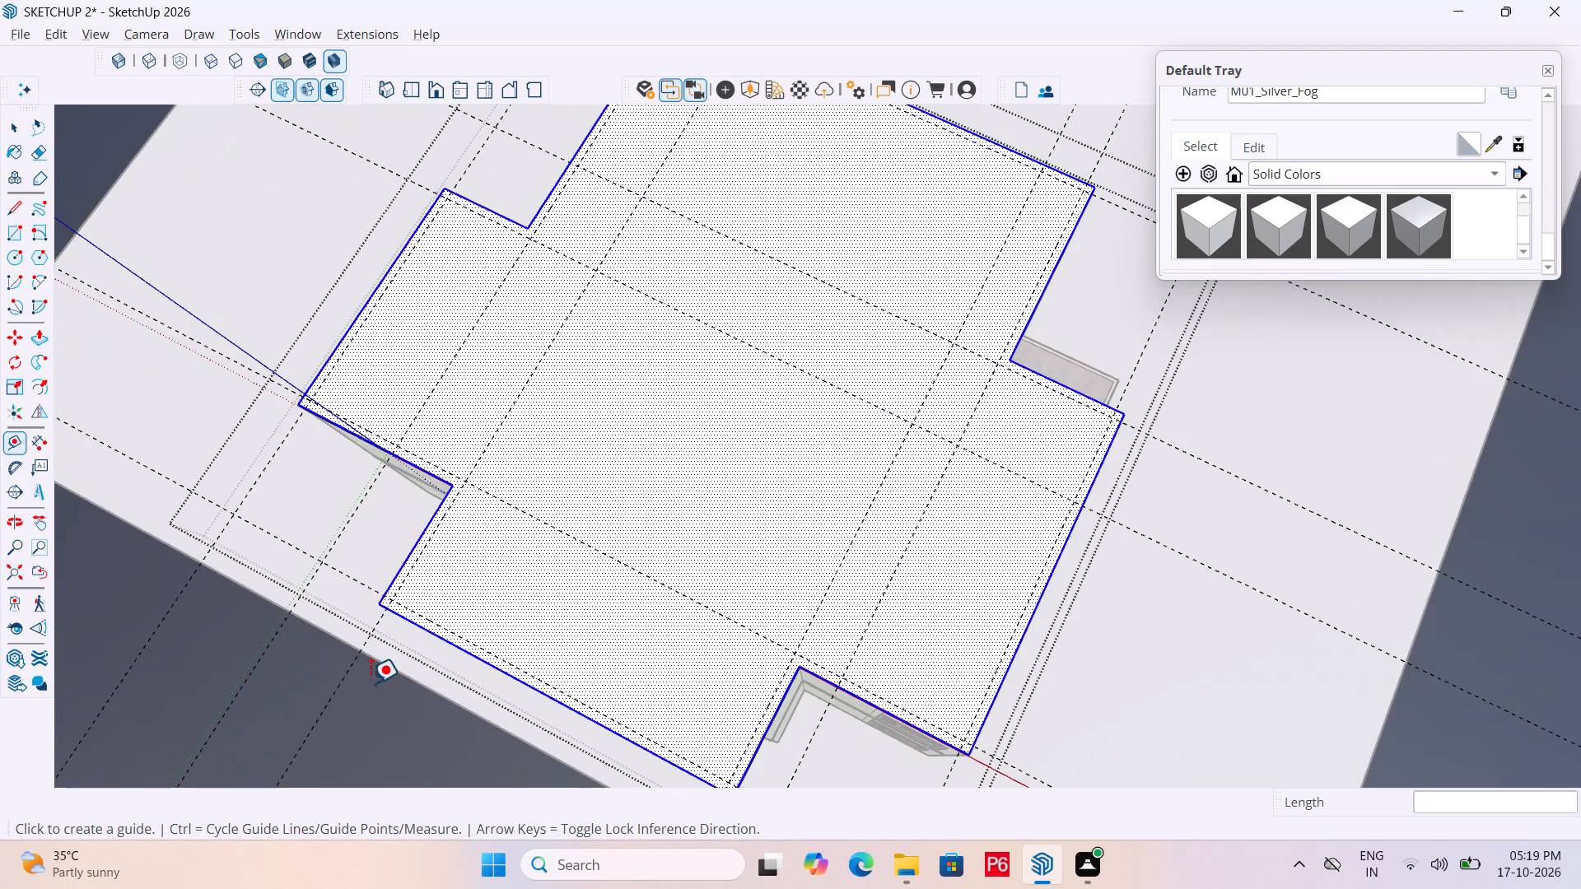
pyautogui.press('l')
pyautogui.scroll(5, 380, 661)
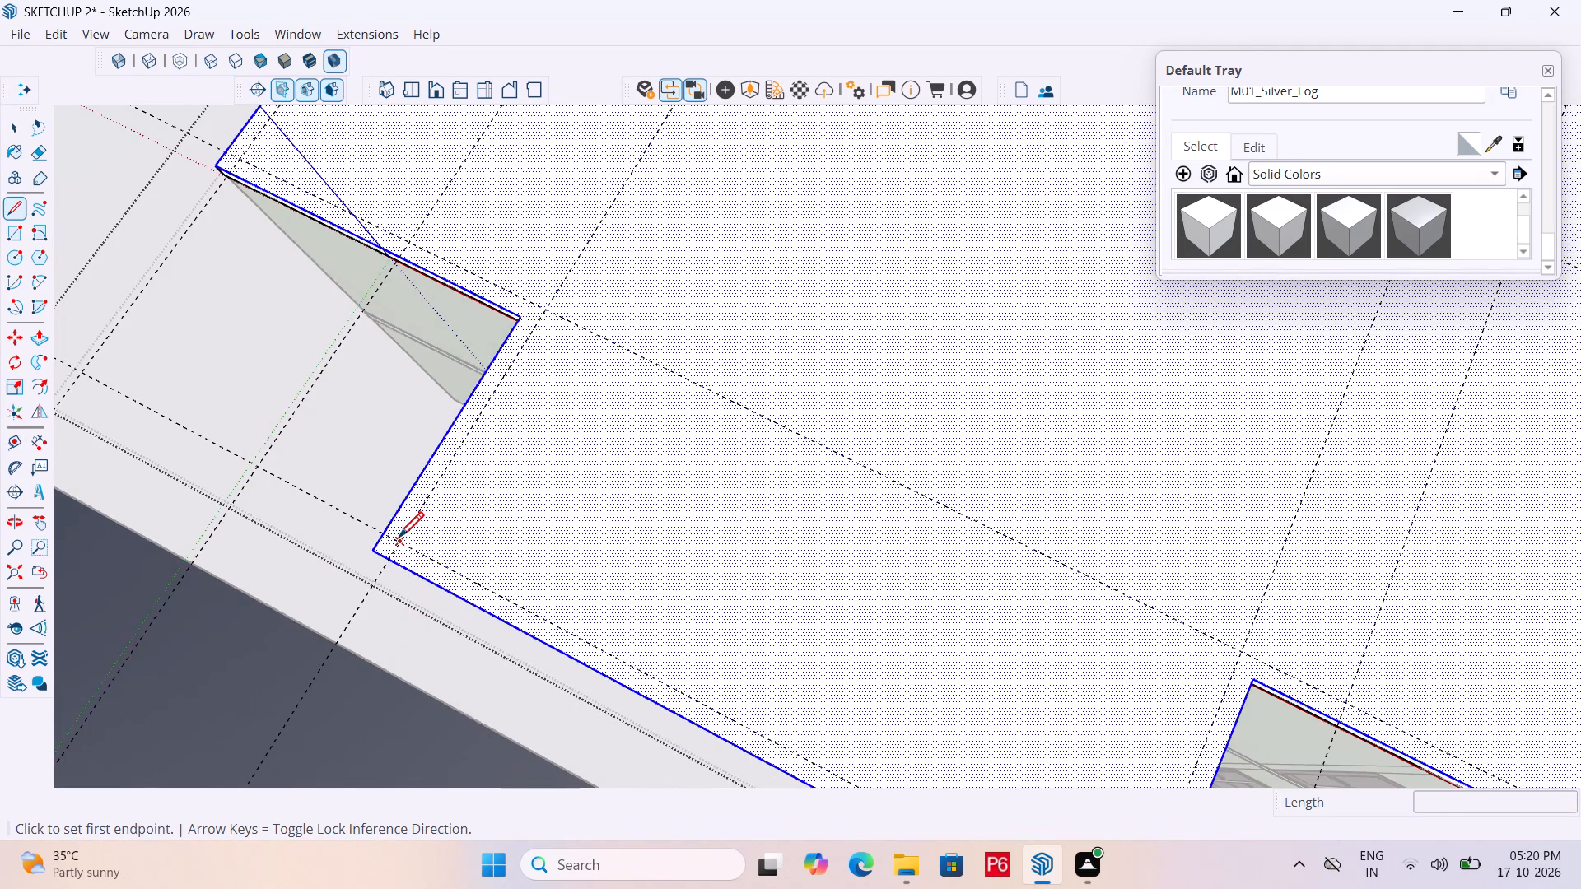
pyautogui.click(399, 540)
pyautogui.click(547, 305)
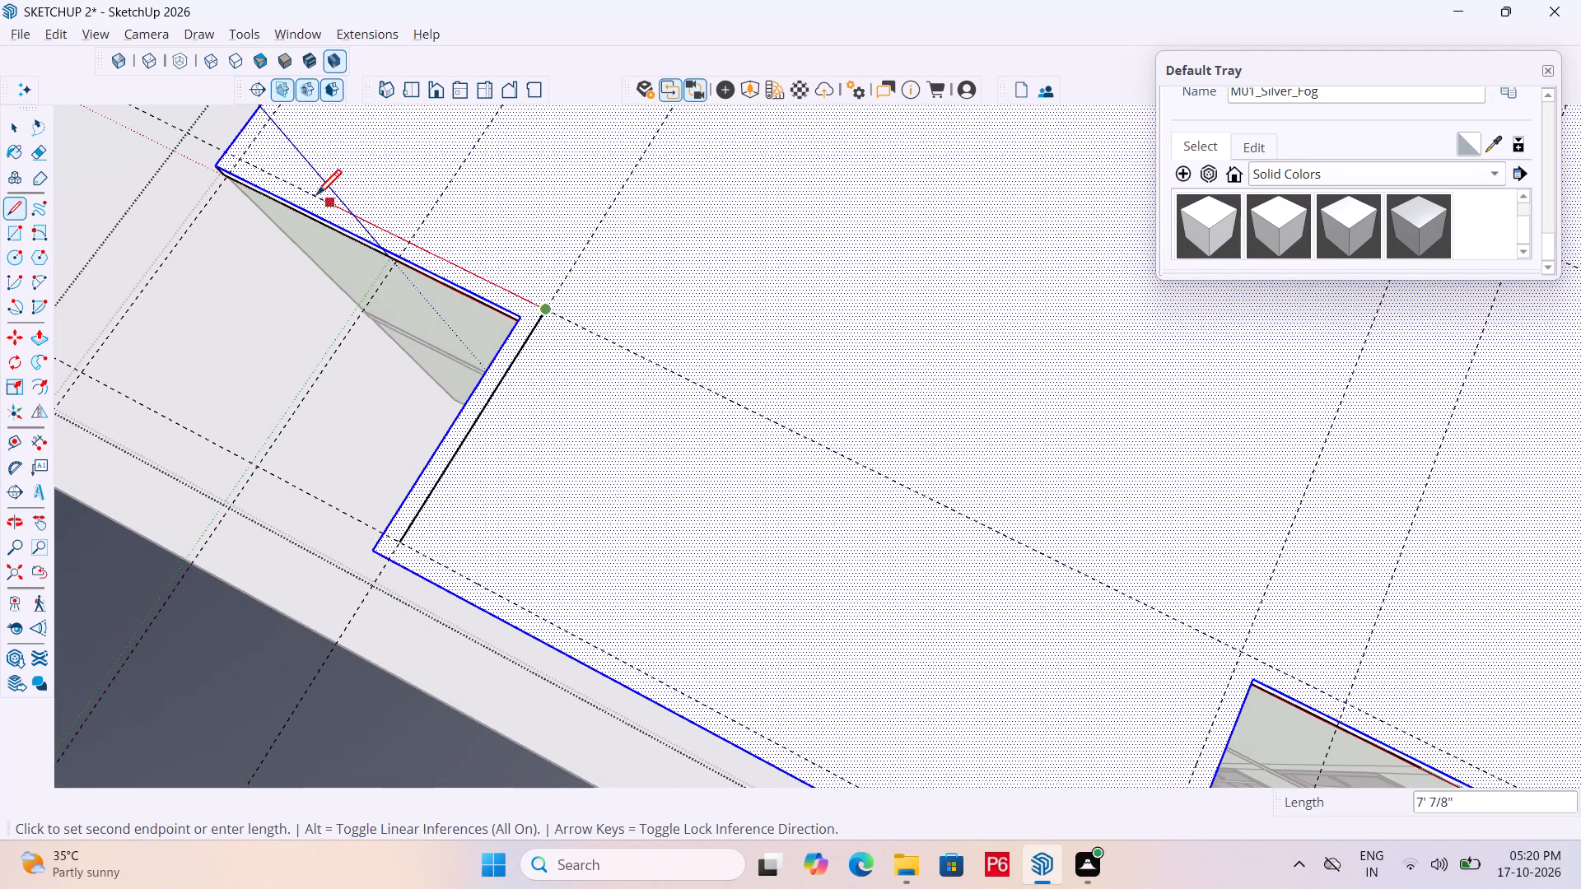
pyautogui.click(243, 163)
pyautogui.scroll(-5, 362, 589)
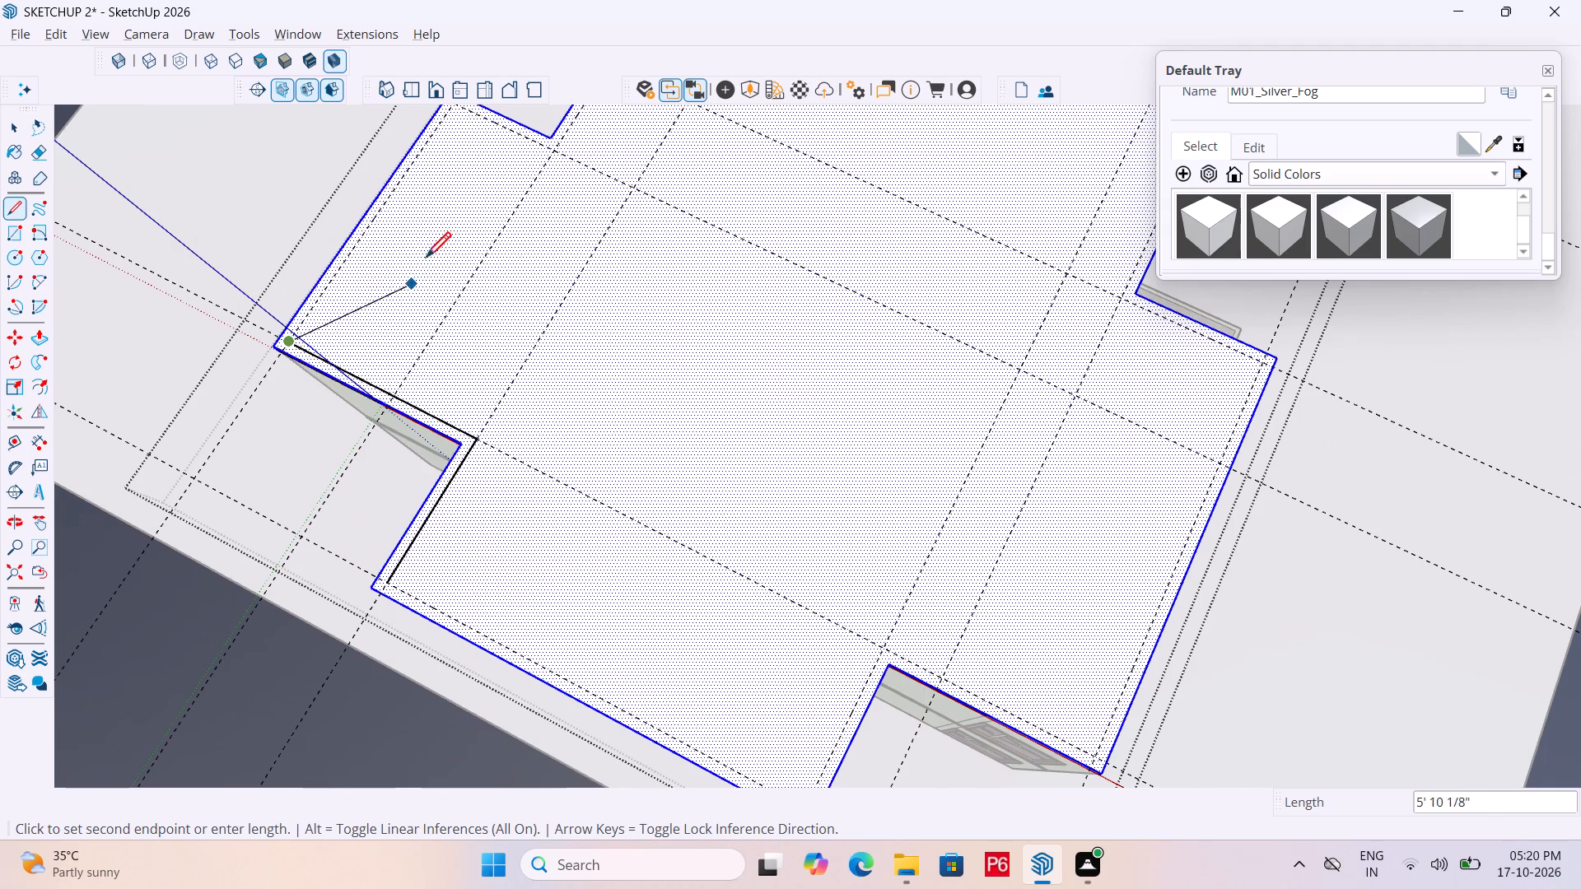
pyautogui.scroll(-5, 347, 413)
pyautogui.scroll(9, 393, 282)
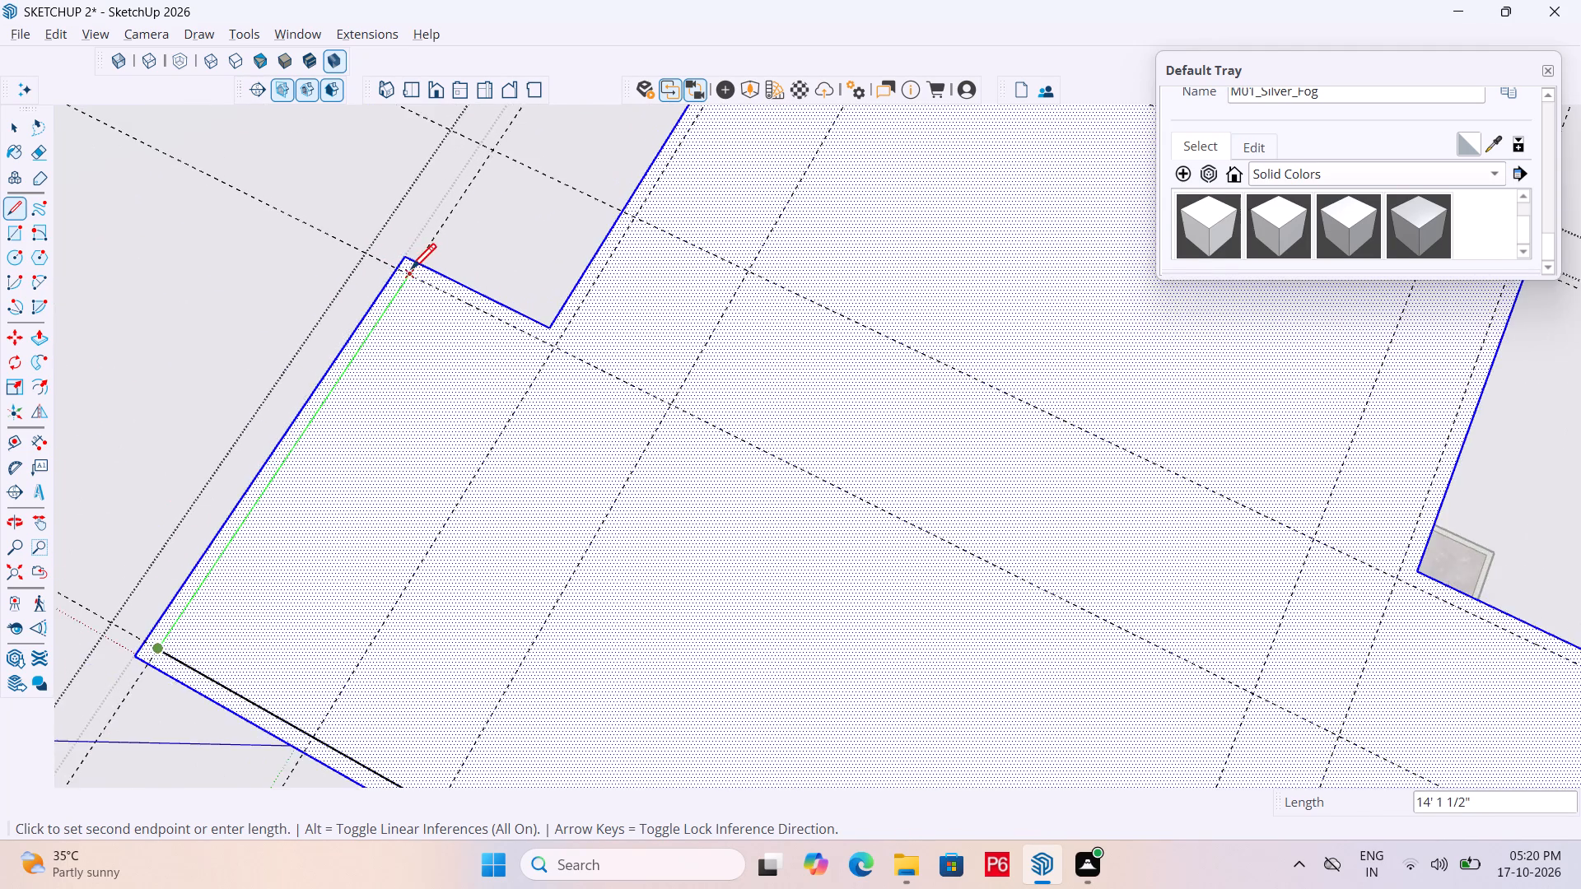
pyautogui.scroll(2, 411, 272)
pyautogui.click(410, 282)
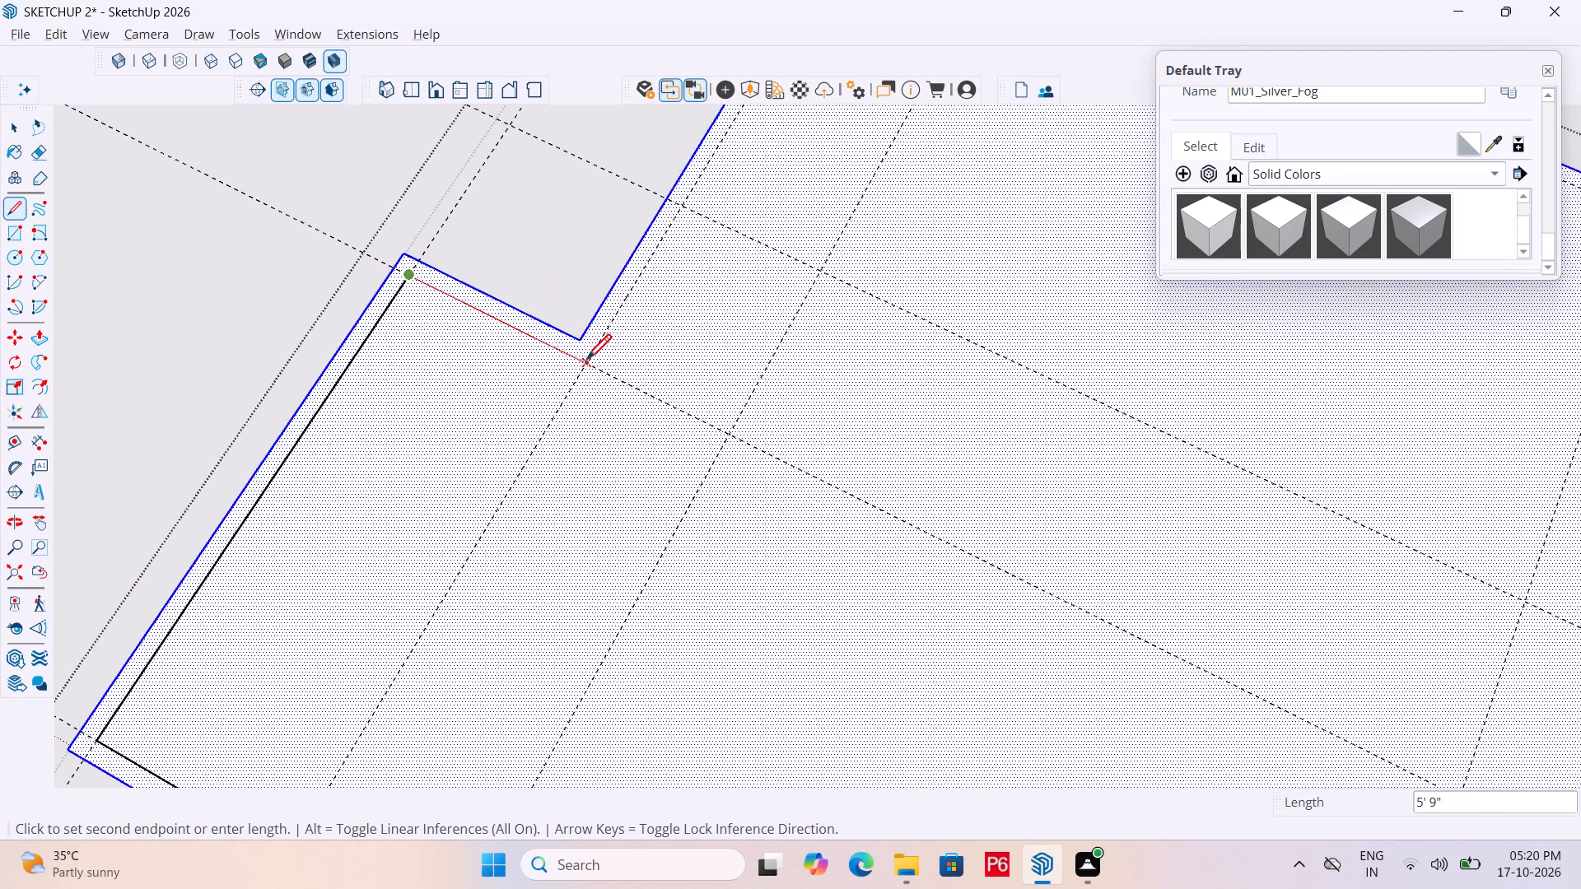
pyautogui.click(588, 364)
# Continue the inner outline along the guides around the rear roof part to the rear outer corner of the opposite wing.
pyautogui.scroll(-7, 445, 440)
pyautogui.scroll(5, 666, 155)
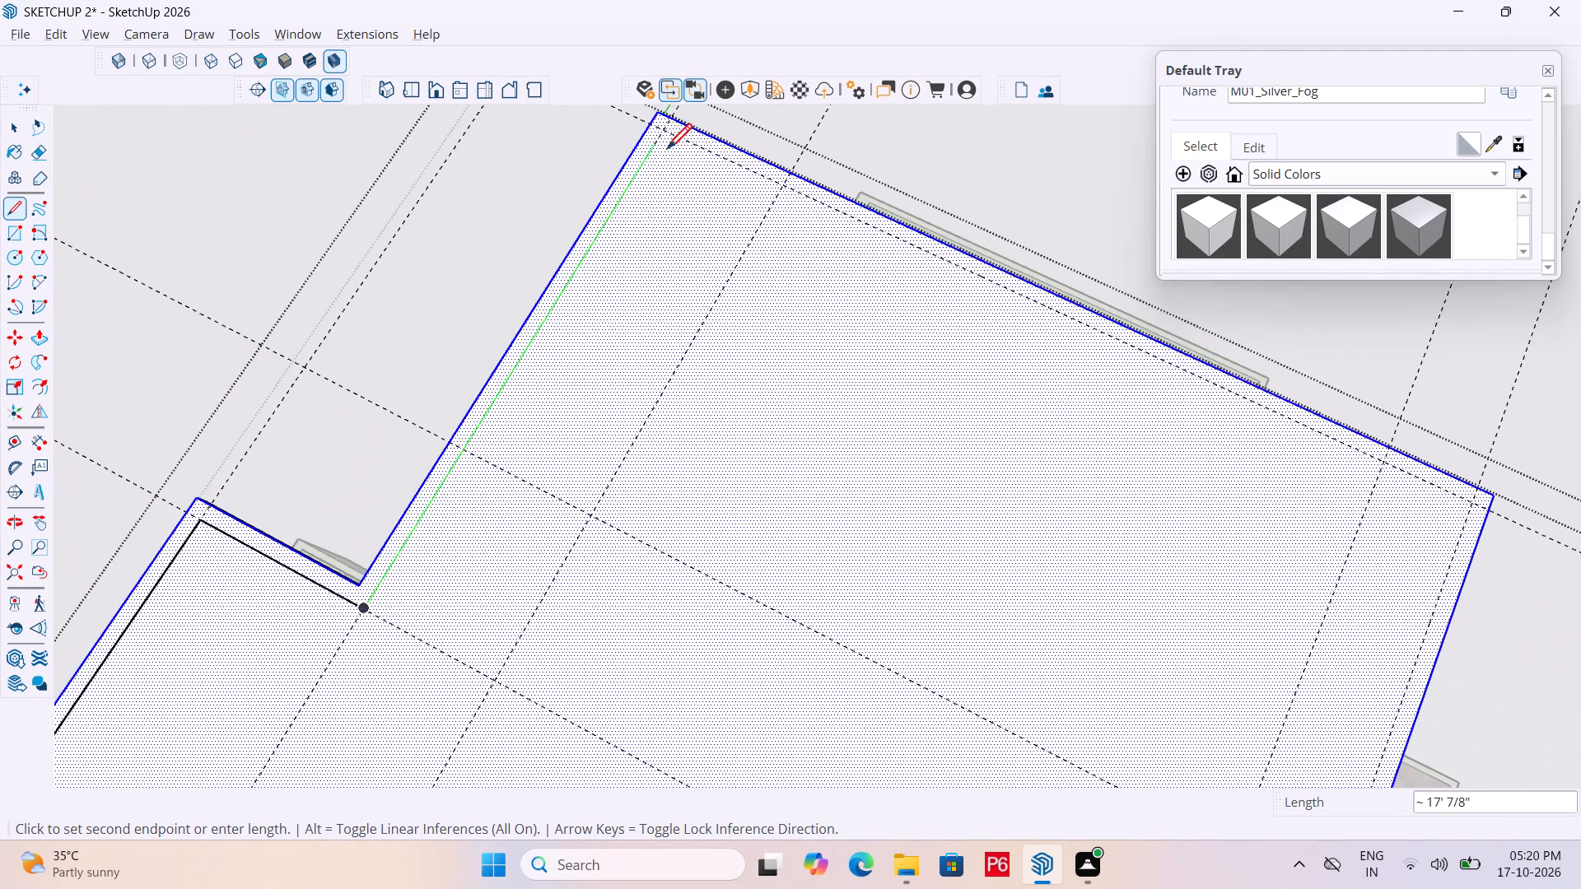
pyautogui.click(665, 133)
pyautogui.scroll(-6, 683, 389)
pyautogui.scroll(9, 1137, 441)
pyautogui.moveTo(1062, 472); pyautogui.dragTo(1056, 460)
pyautogui.scroll(-4, 852, 302)
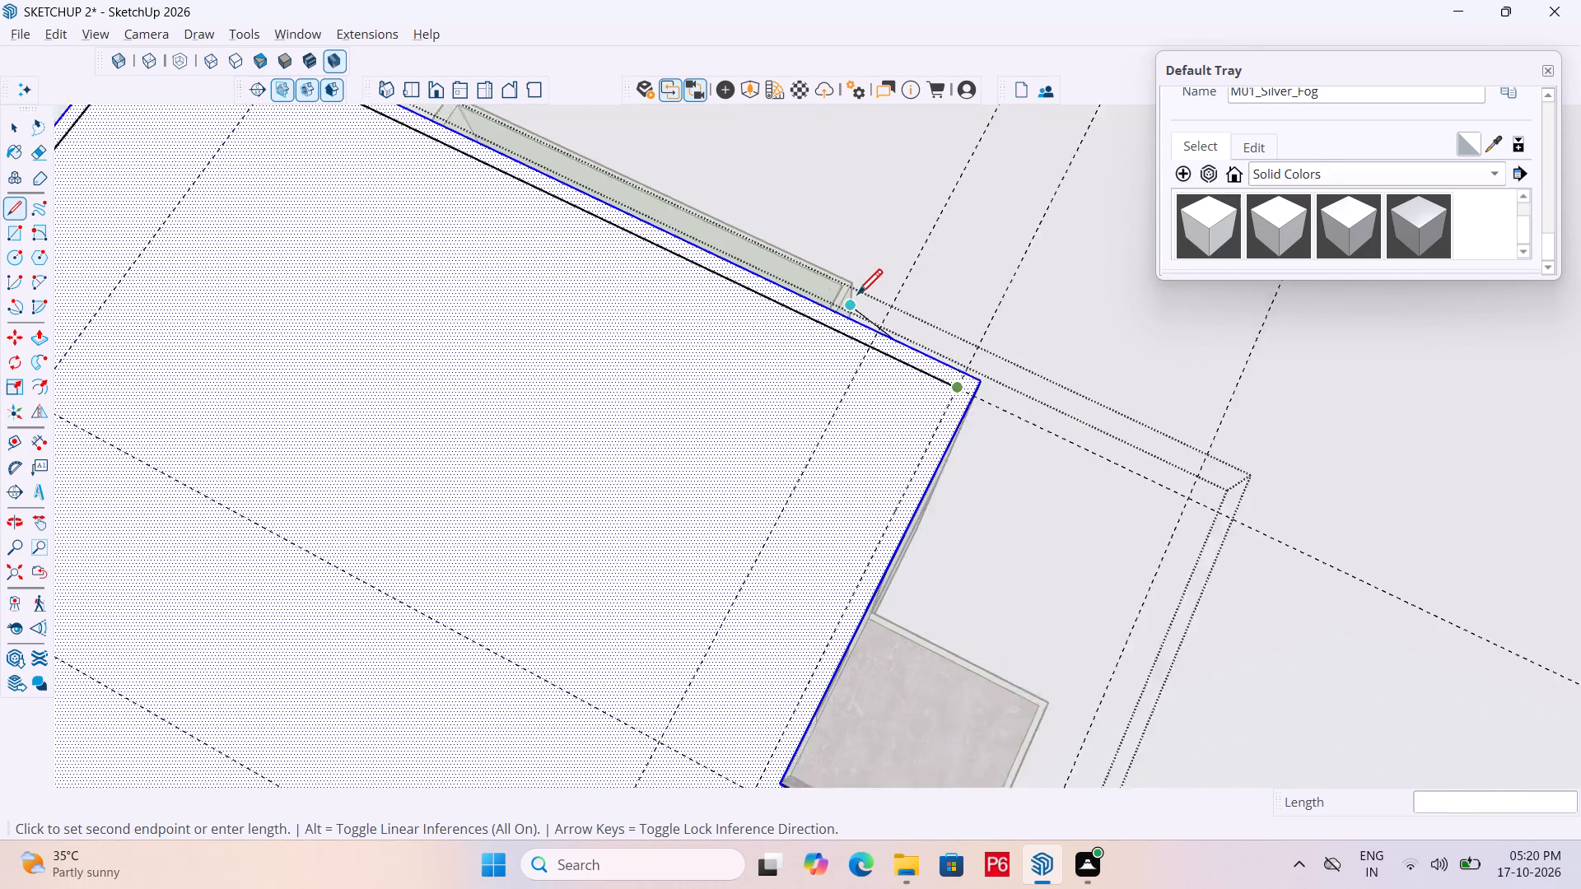
pyautogui.scroll(-2, 857, 297)
pyautogui.scroll(-3, 968, 263)
pyautogui.scroll(7, 847, 556)
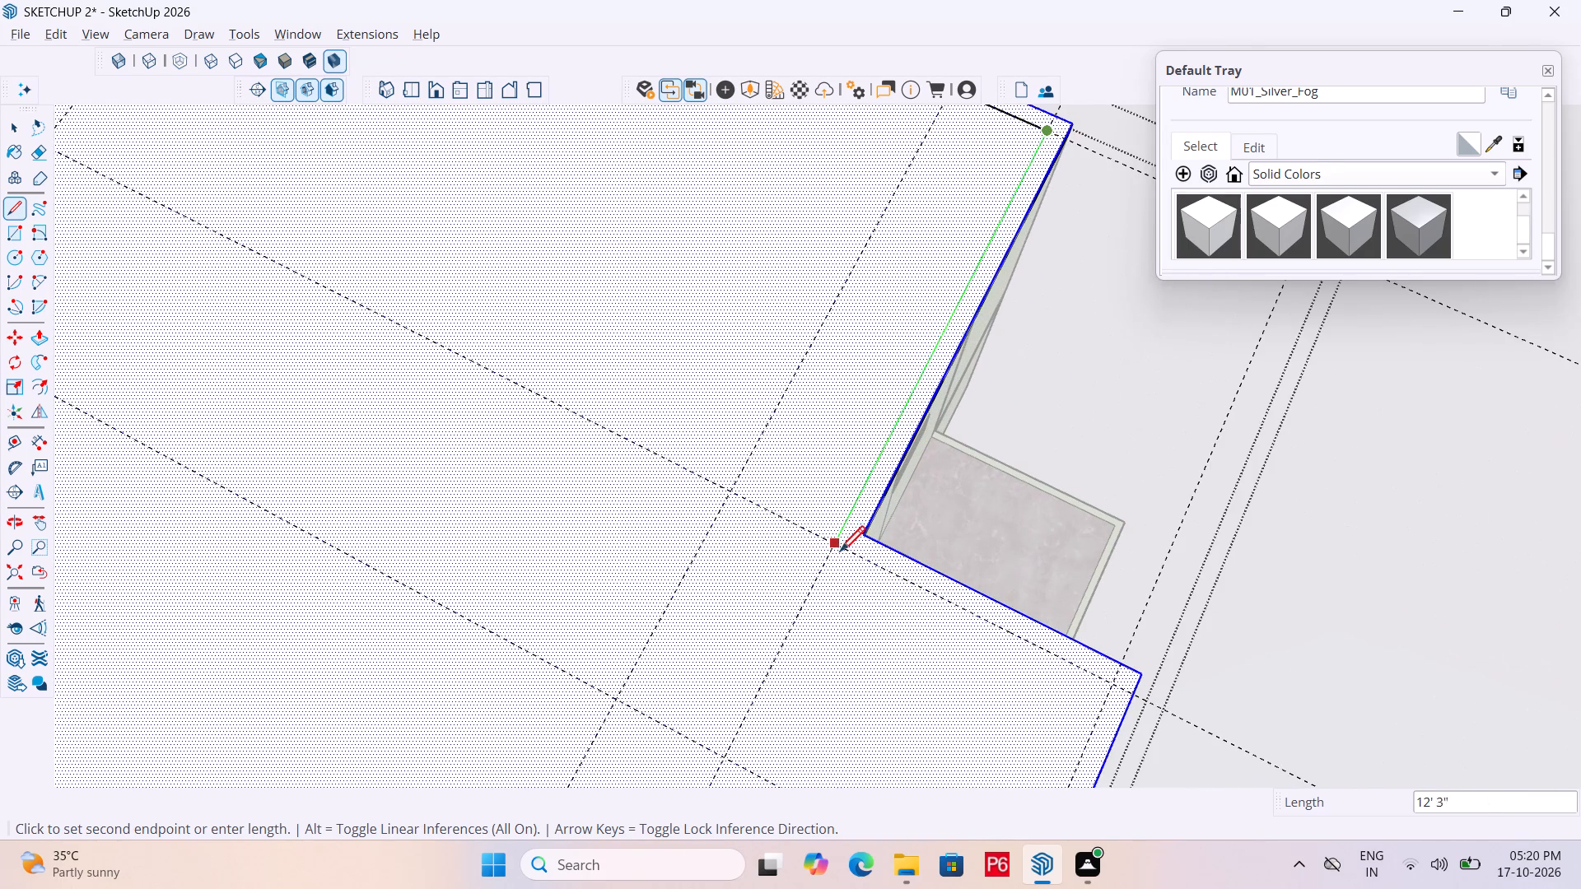
pyautogui.click(835, 547)
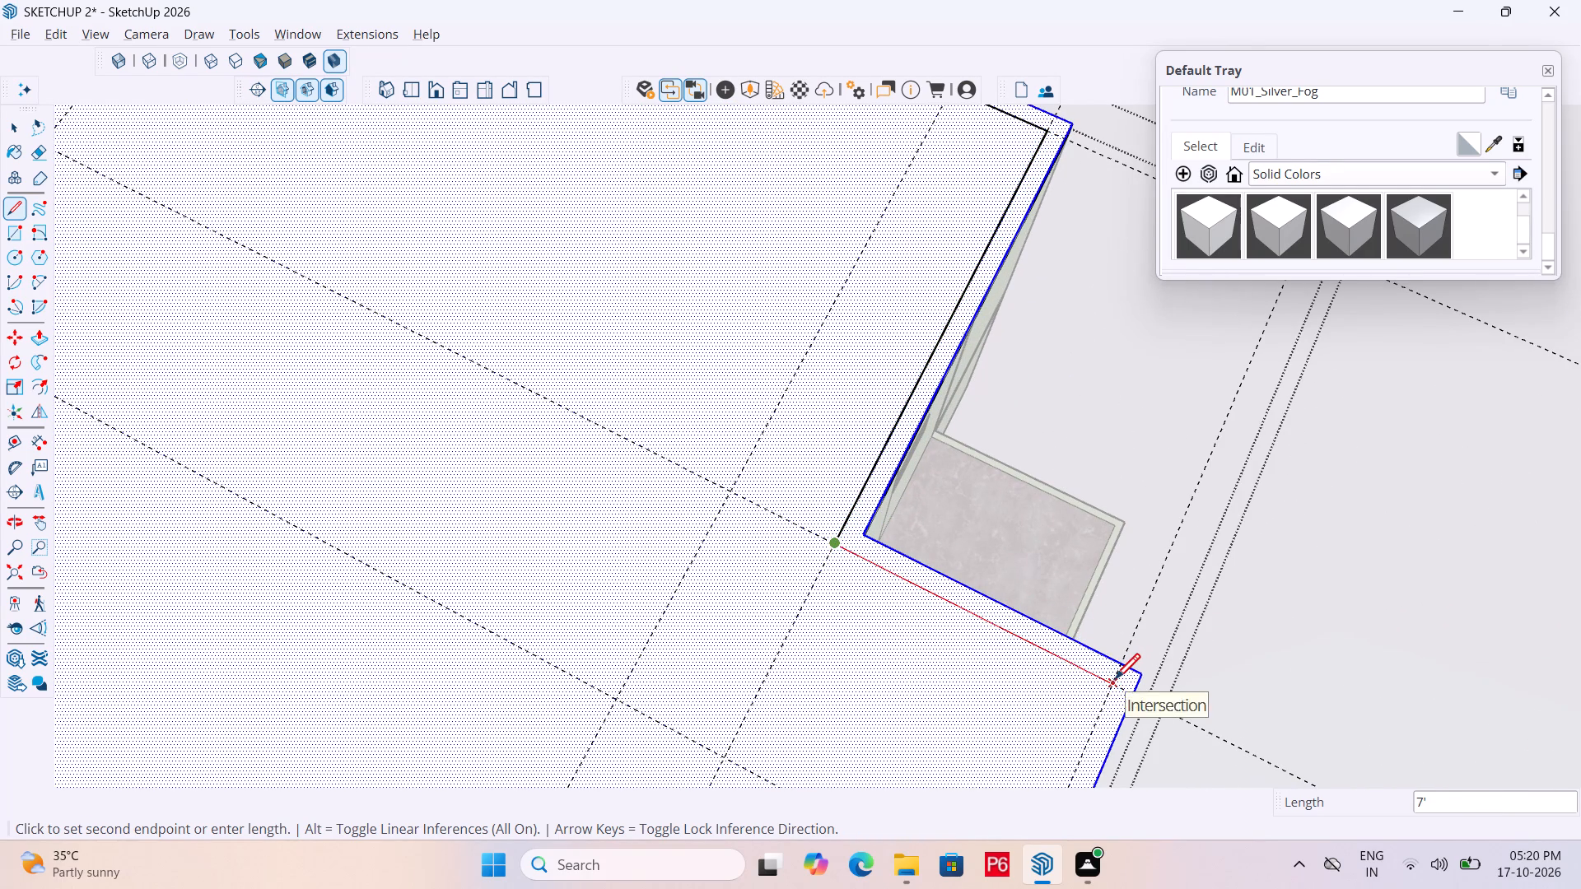
pyautogui.click(1115, 682)
# Close the inner outline along the guides around the opposite wing and the projecting part's front edge, and save the model.
pyautogui.scroll(-6, 856, 353)
pyautogui.scroll(-5, 891, 290)
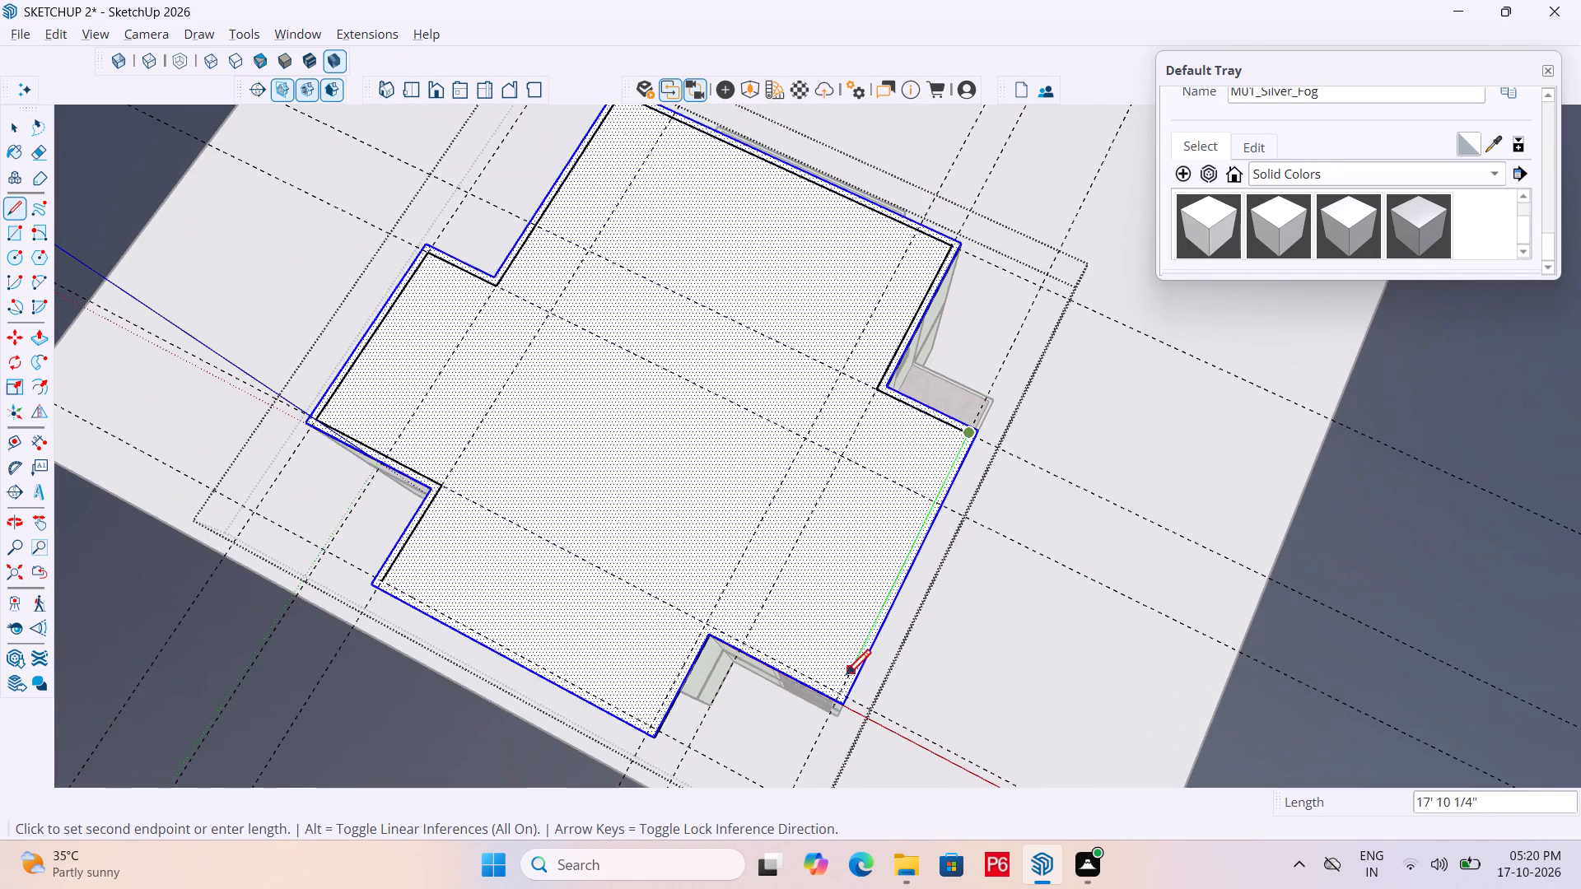
pyautogui.scroll(12, 837, 705)
pyautogui.click(846, 677)
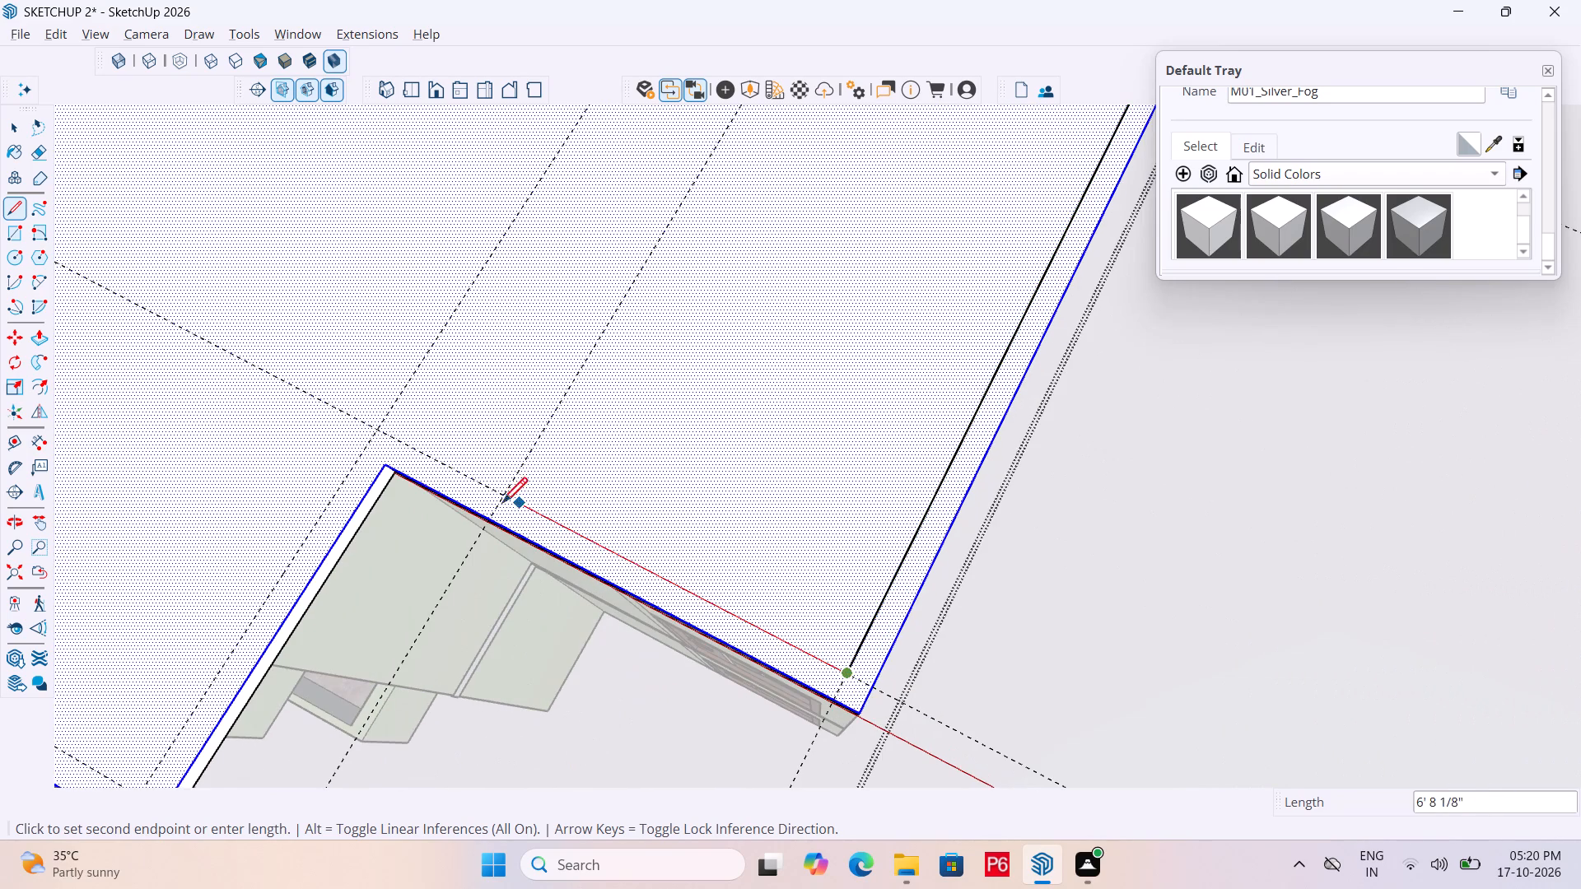
pyautogui.click(375, 428)
pyautogui.scroll(-3, 797, 303)
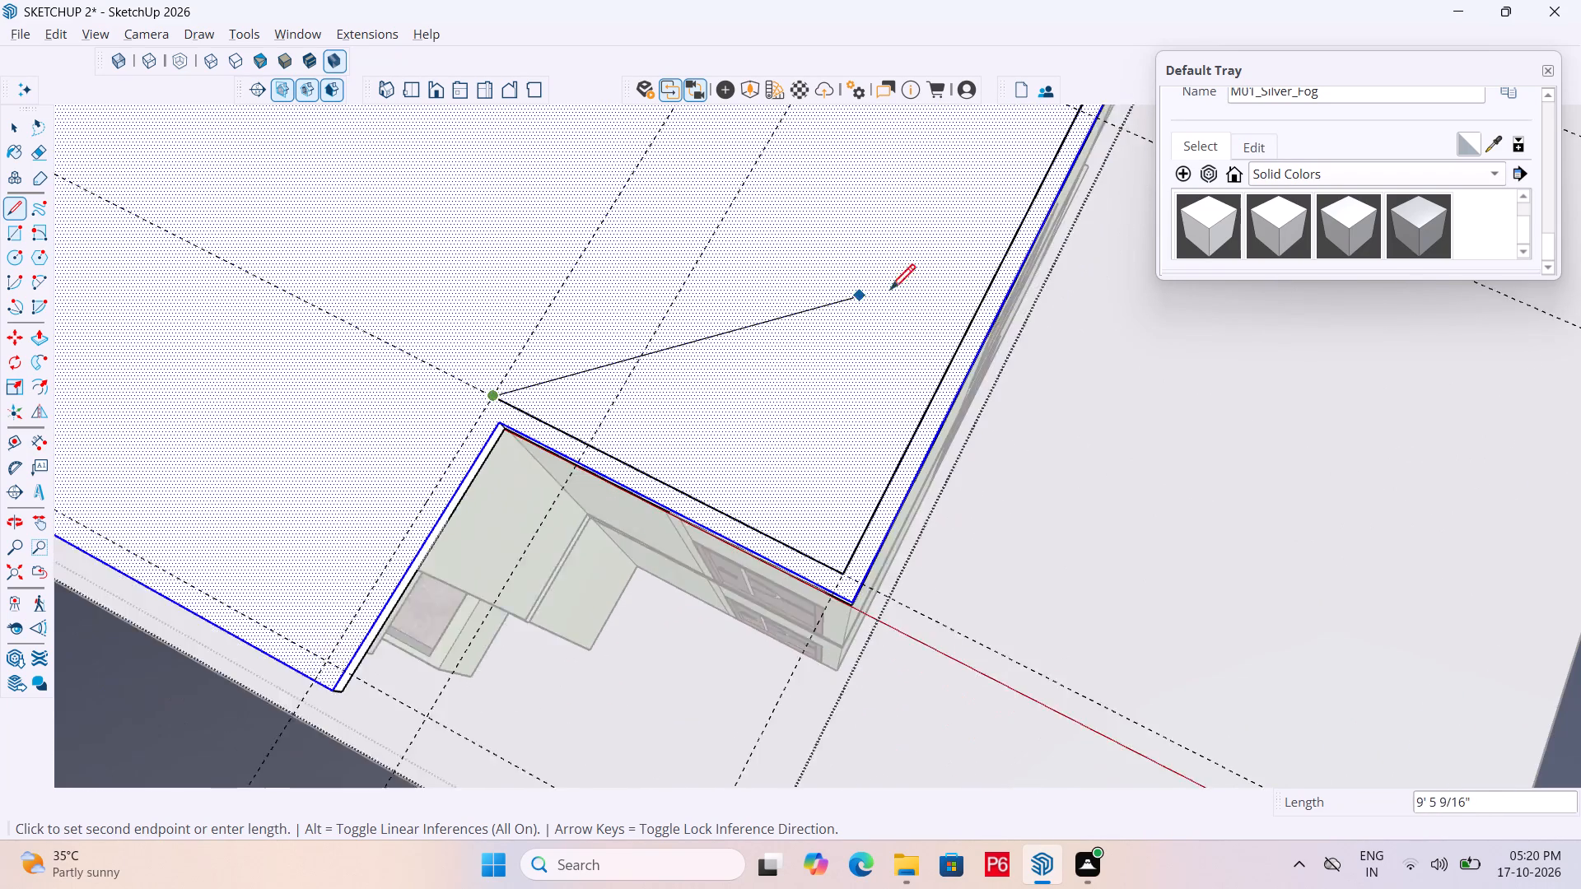
pyautogui.scroll(-3, 890, 292)
pyautogui.scroll(6, 478, 542)
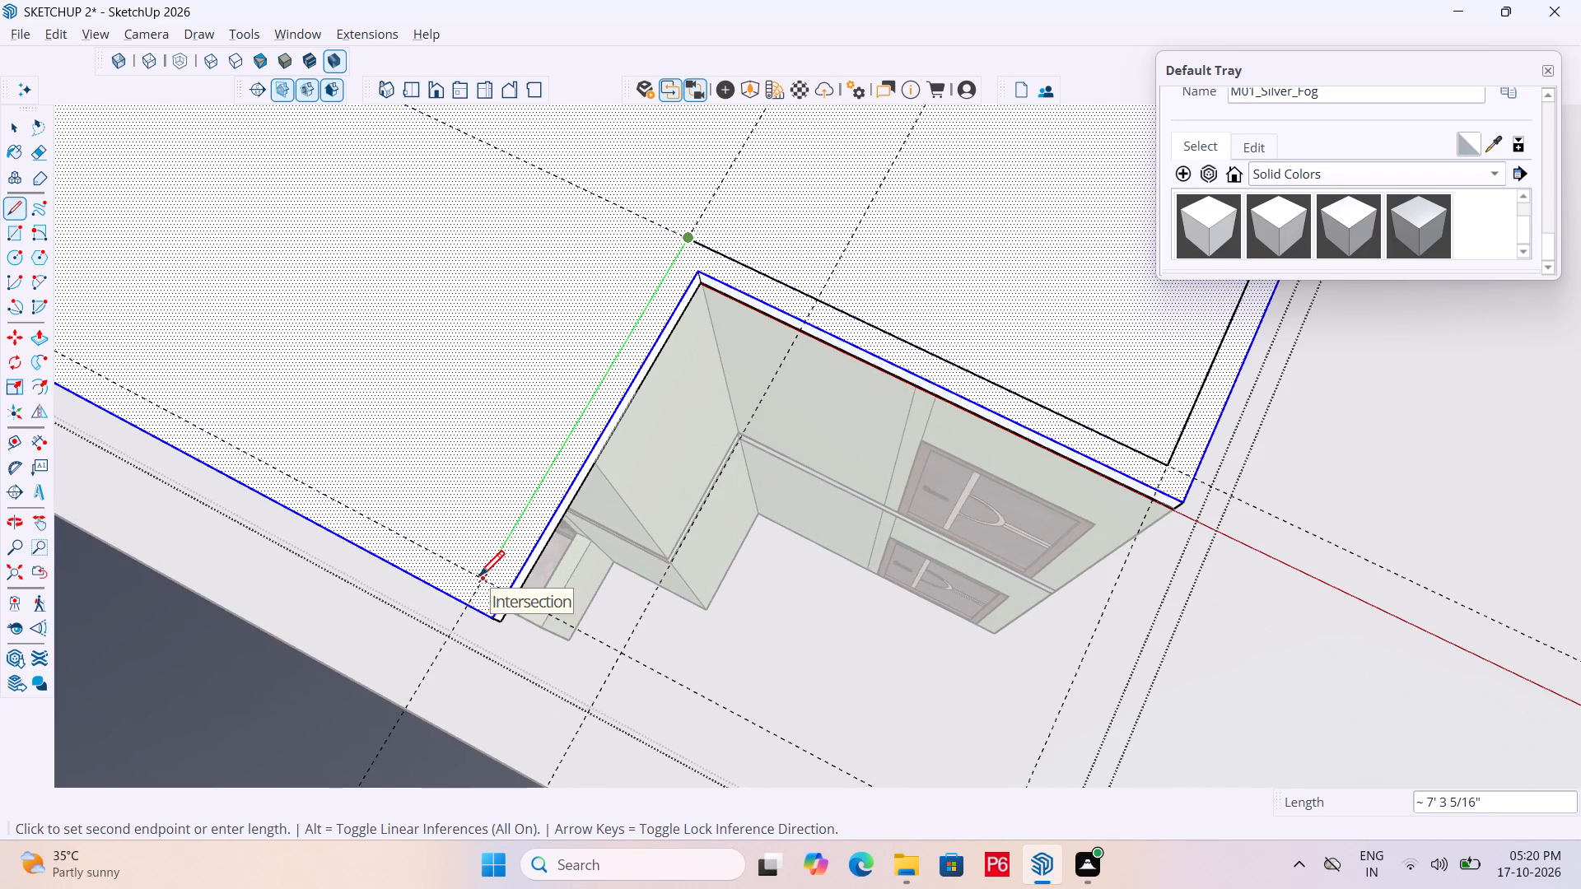
pyautogui.click(479, 579)
pyautogui.scroll(-6, 691, 484)
pyautogui.scroll(5, 204, 319)
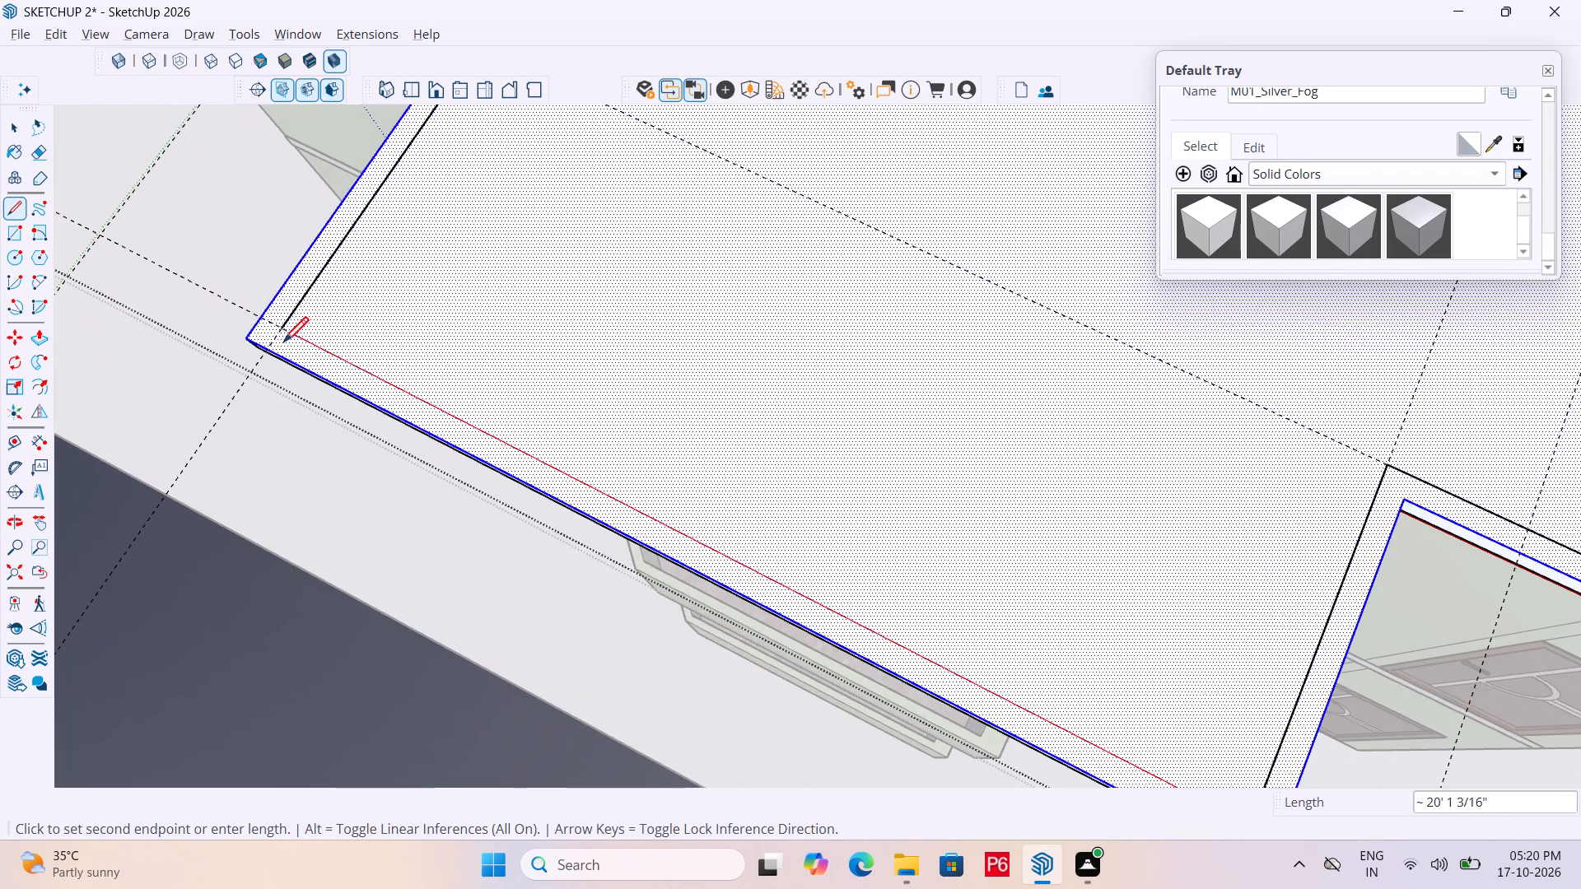
pyautogui.click(280, 332)
pyautogui.scroll(-6, 304, 361)
pyautogui.scroll(-5, 485, 360)
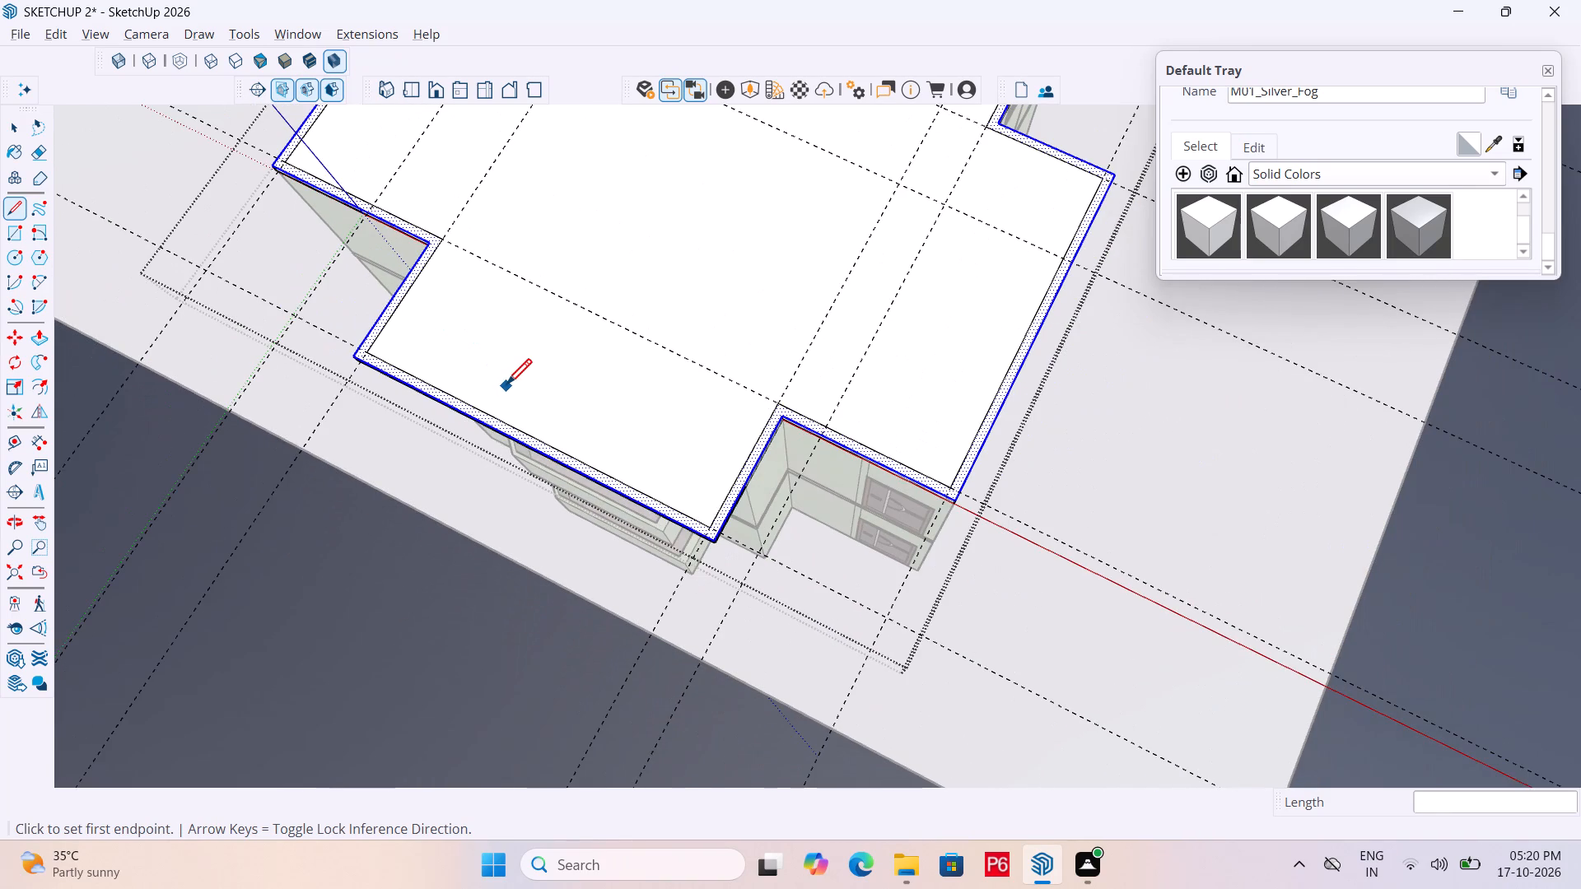
pyautogui.hotkey('ctrl', 's')
pyautogui.hotkey('ctrl', 's')
# Erase all the guide lines crossing the roof slab in both directions, keeping the drawn inner outline.
pyautogui.press('space')
pyautogui.doubleClick(402, 589)
pyautogui.scroll(-5, 515, 391)
pyautogui.click(609, 296)
pyautogui.doubleClick(609, 296)
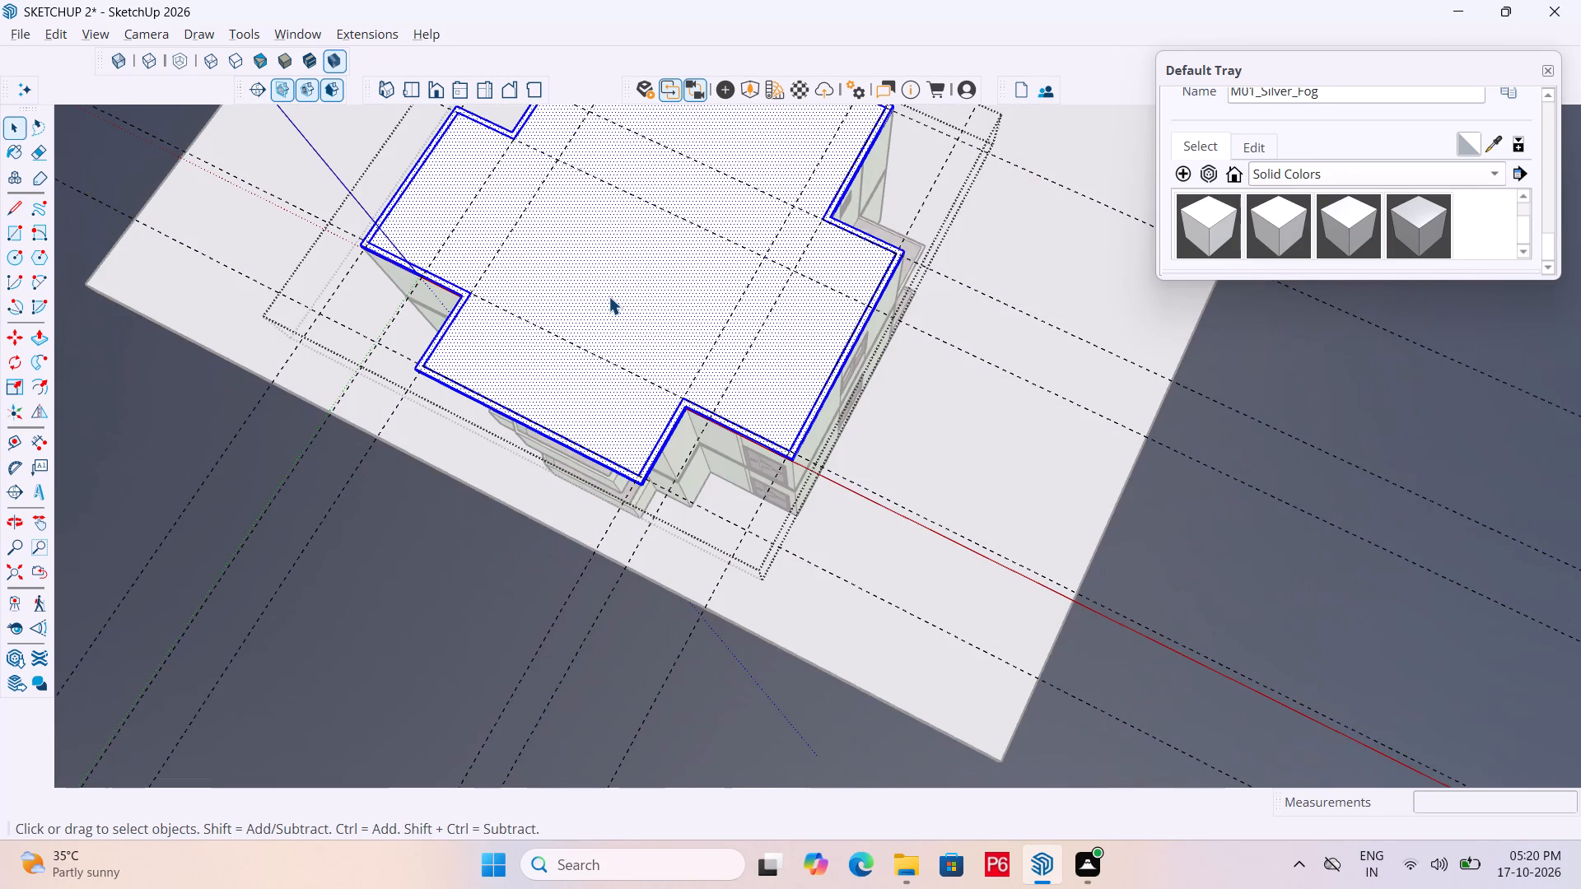
pyautogui.press('e')
pyautogui.moveTo(139, 463); pyautogui.dragTo(532, 654)
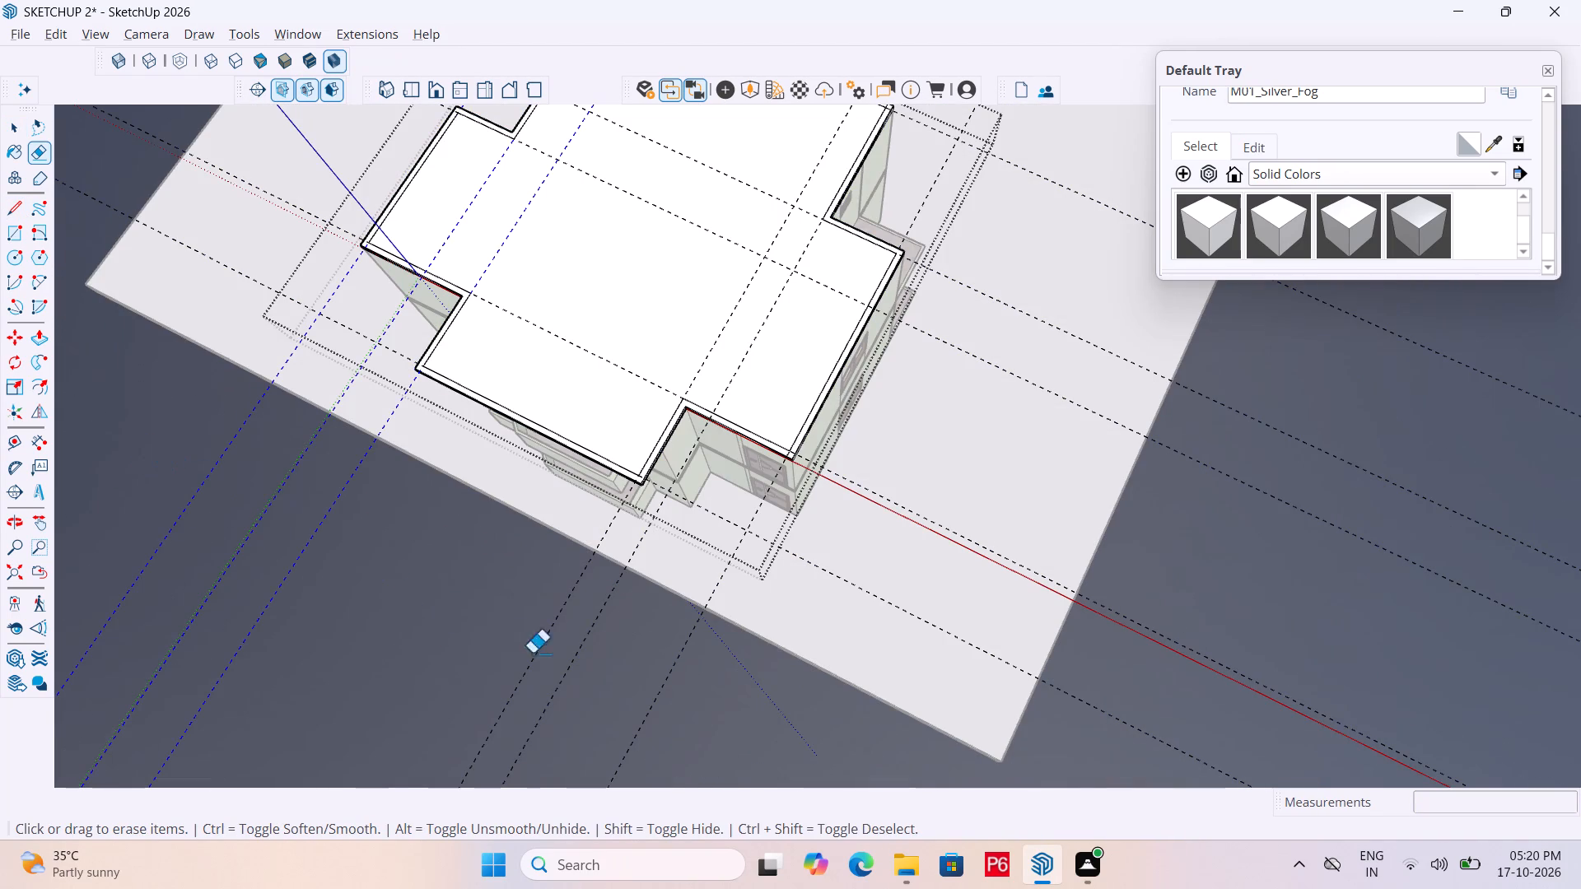
pyautogui.moveTo(532, 654); pyautogui.dragTo(695, 707)
pyautogui.scroll(-4, 320, 465)
pyautogui.moveTo(1079, 354); pyautogui.dragTo(1057, 400)
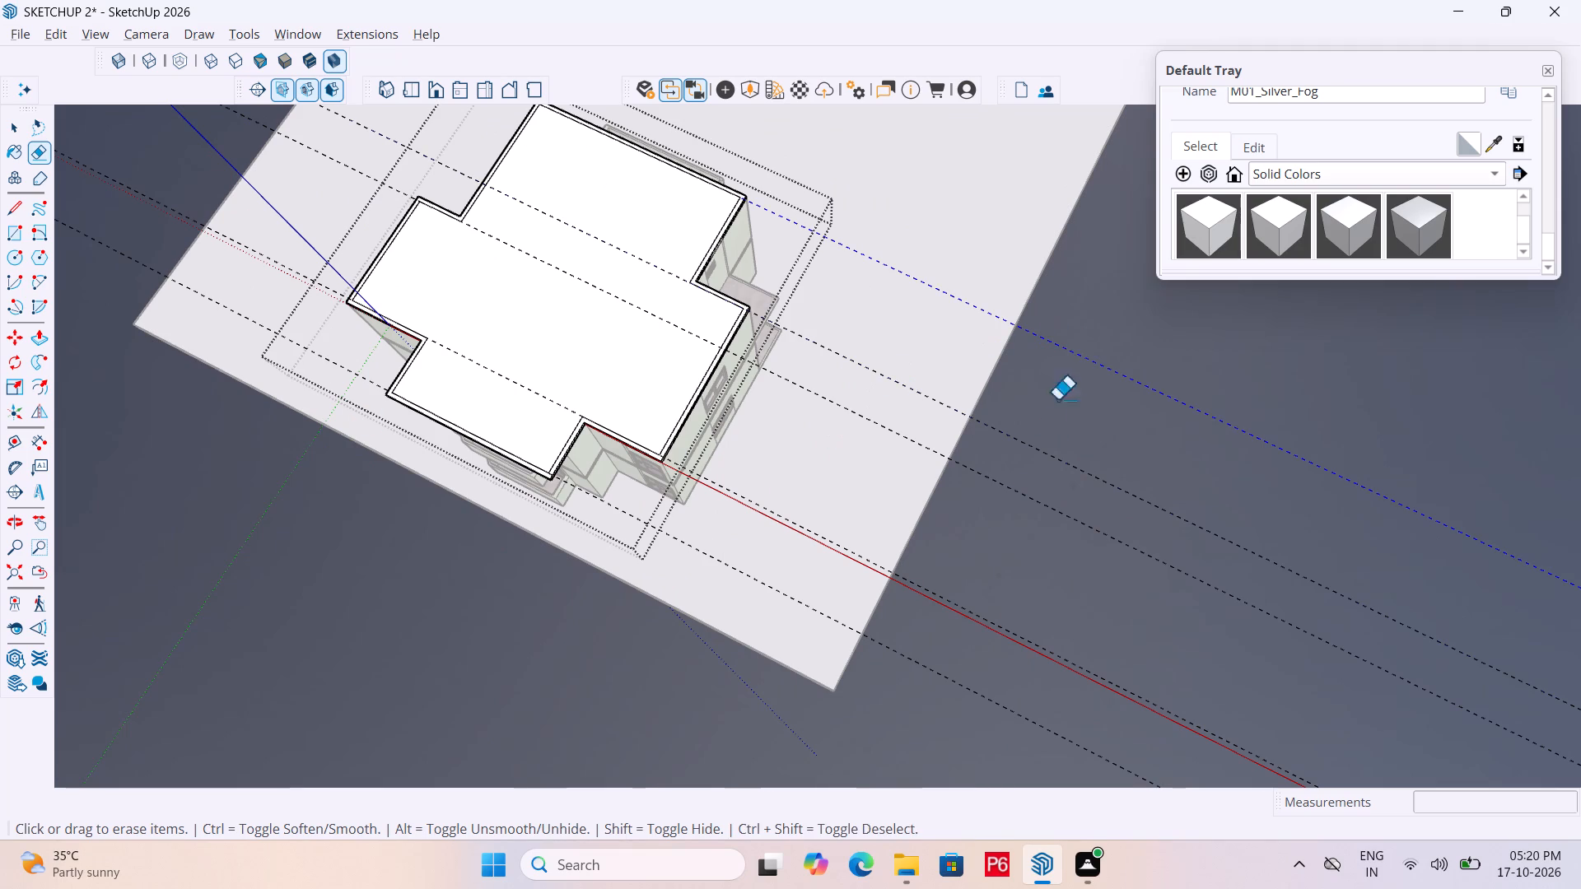
pyautogui.moveTo(1057, 400); pyautogui.dragTo(941, 677)
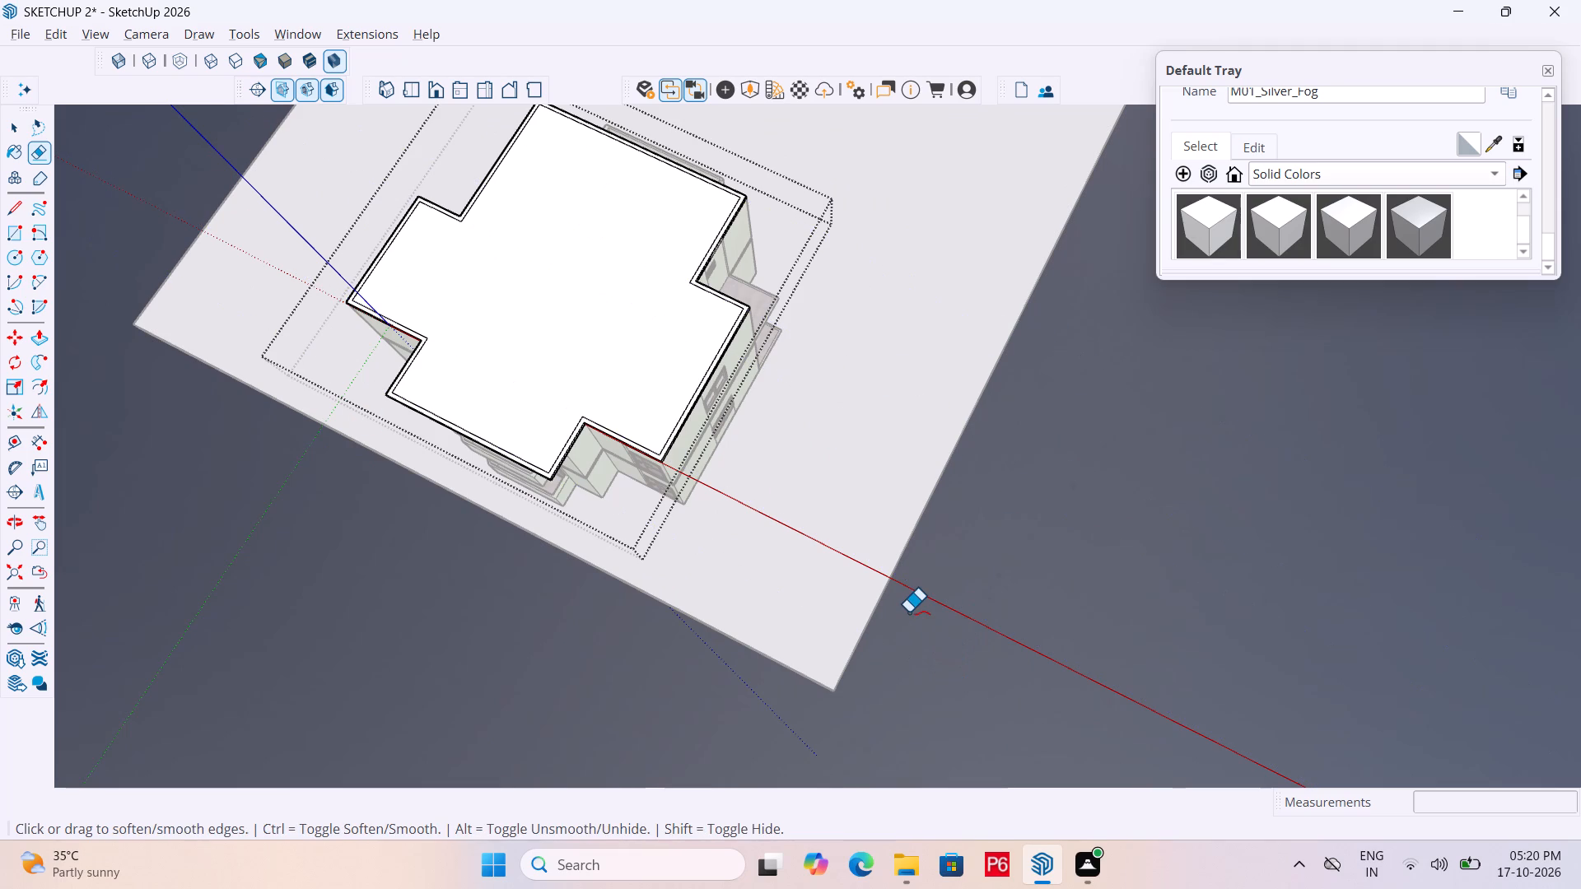
# Save the model and leave the roof slab group.
pyautogui.hotkey('ctrl', 's')
pyautogui.hotkey('ctrl', 's')
pyautogui.press('space')
pyautogui.click(1056, 517)
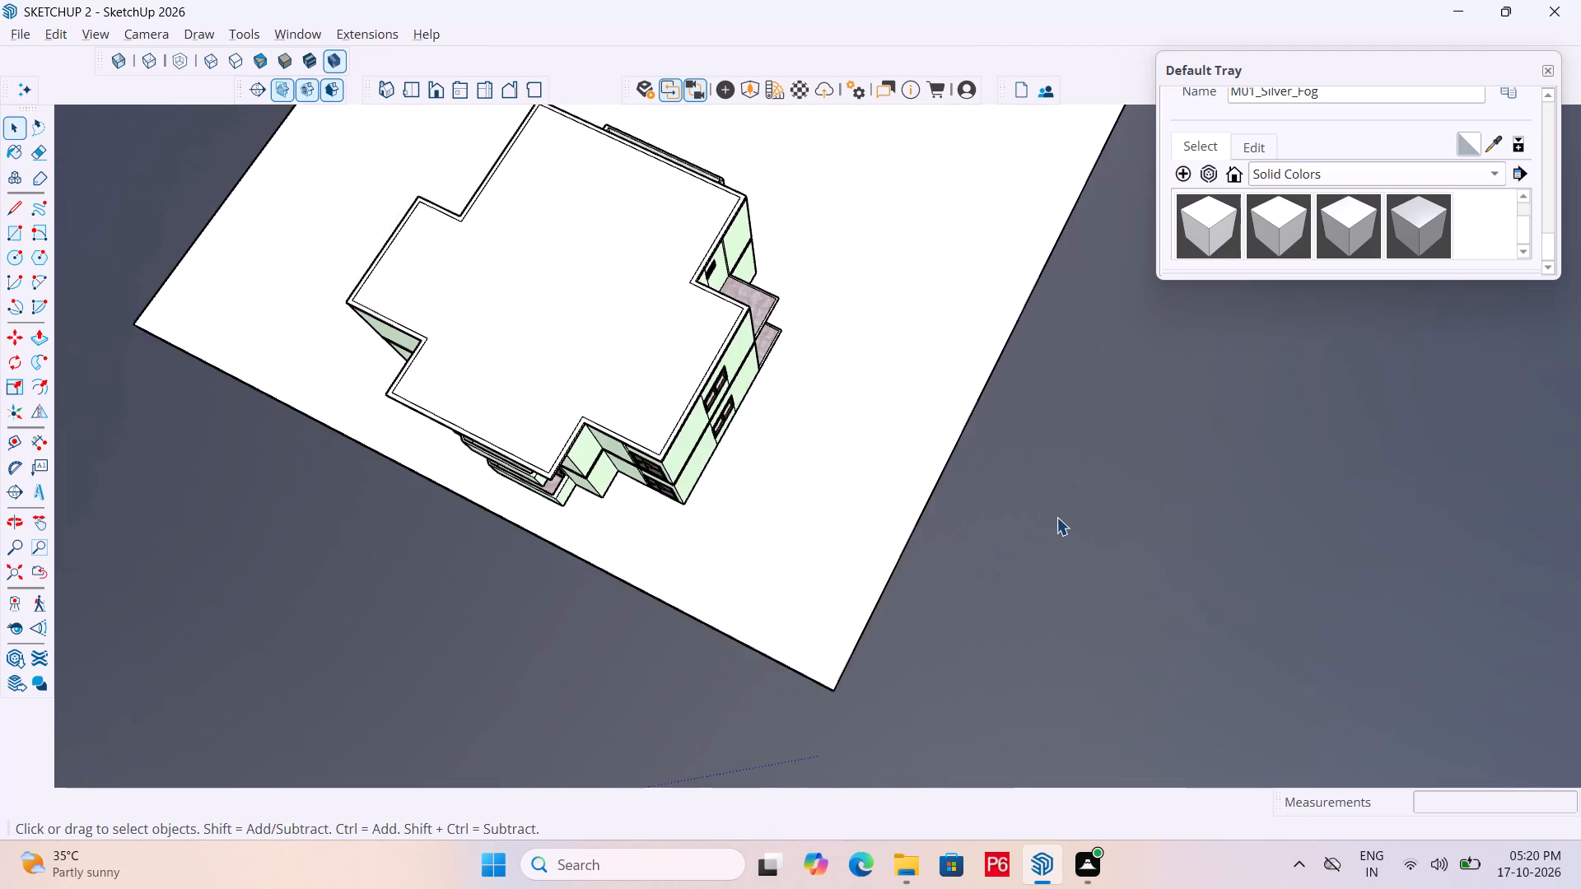
# Open the roof slab group, pull the 6" border strip up 3' as a parapet, and leave the group.
pyautogui.scroll(5, 497, 394)
pyautogui.tripleClick(457, 412)
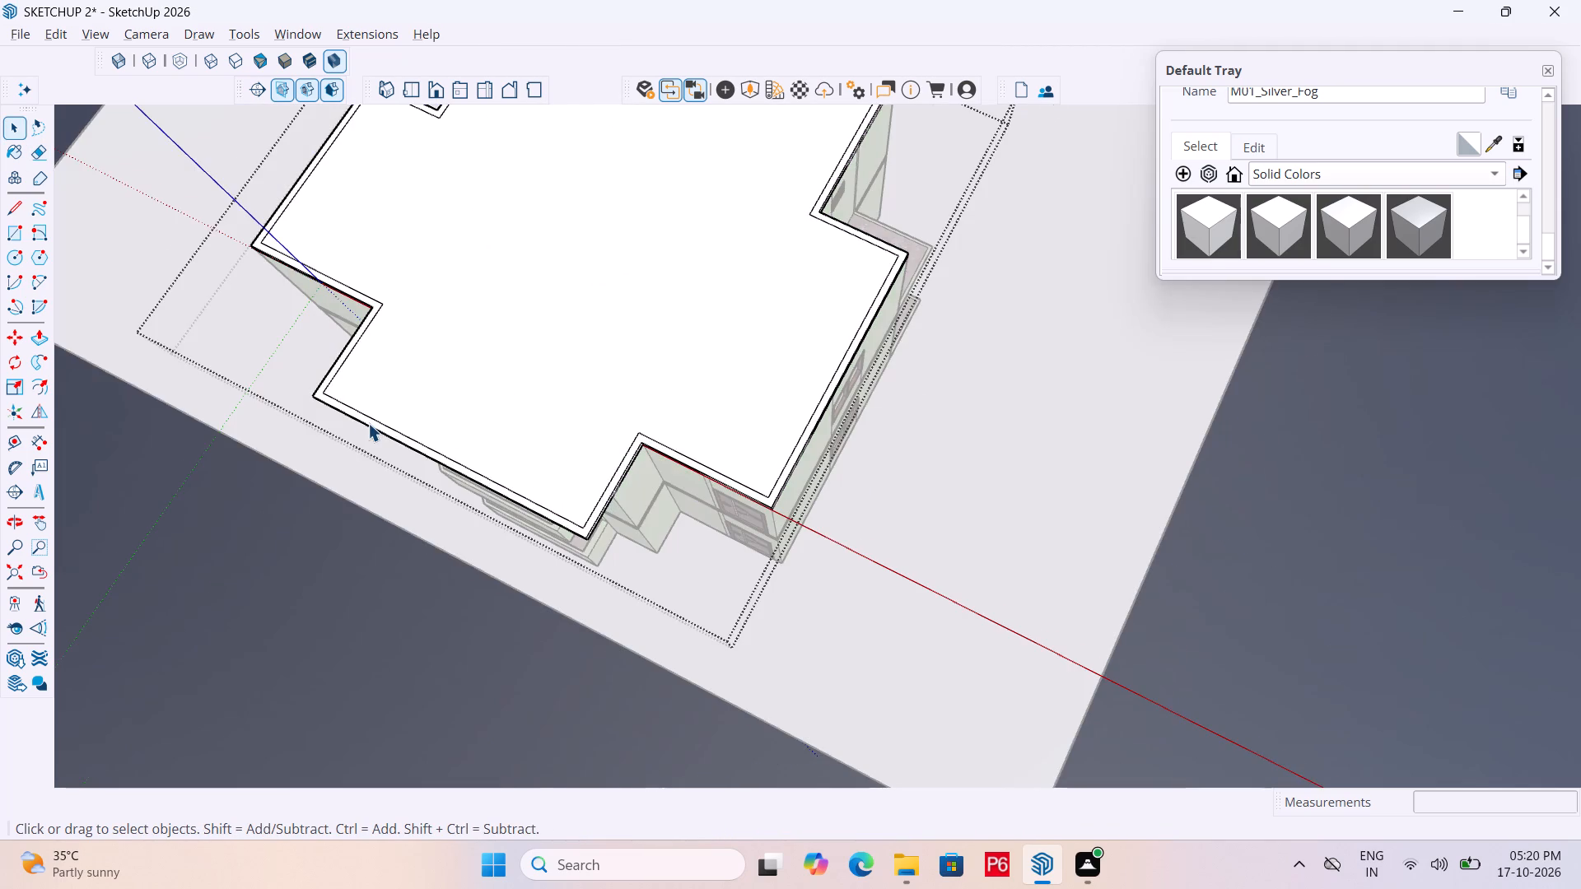
pyautogui.scroll(5, 367, 423)
pyautogui.click(385, 433)
pyautogui.scroll(4, 395, 437)
pyautogui.click(398, 435)
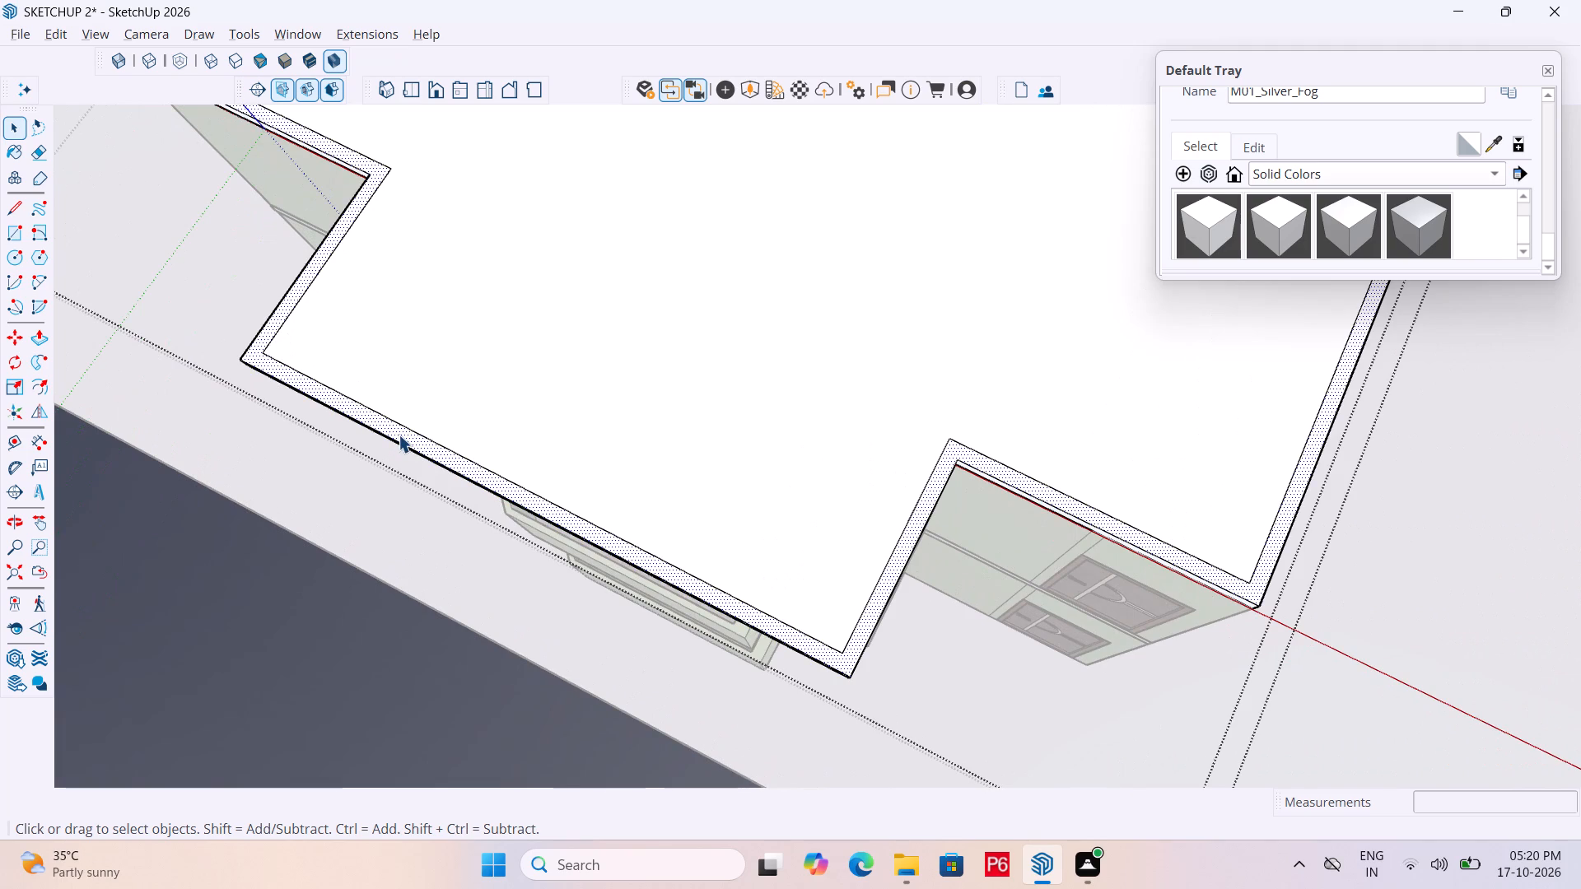
pyautogui.press('p')
pyautogui.click(407, 426)
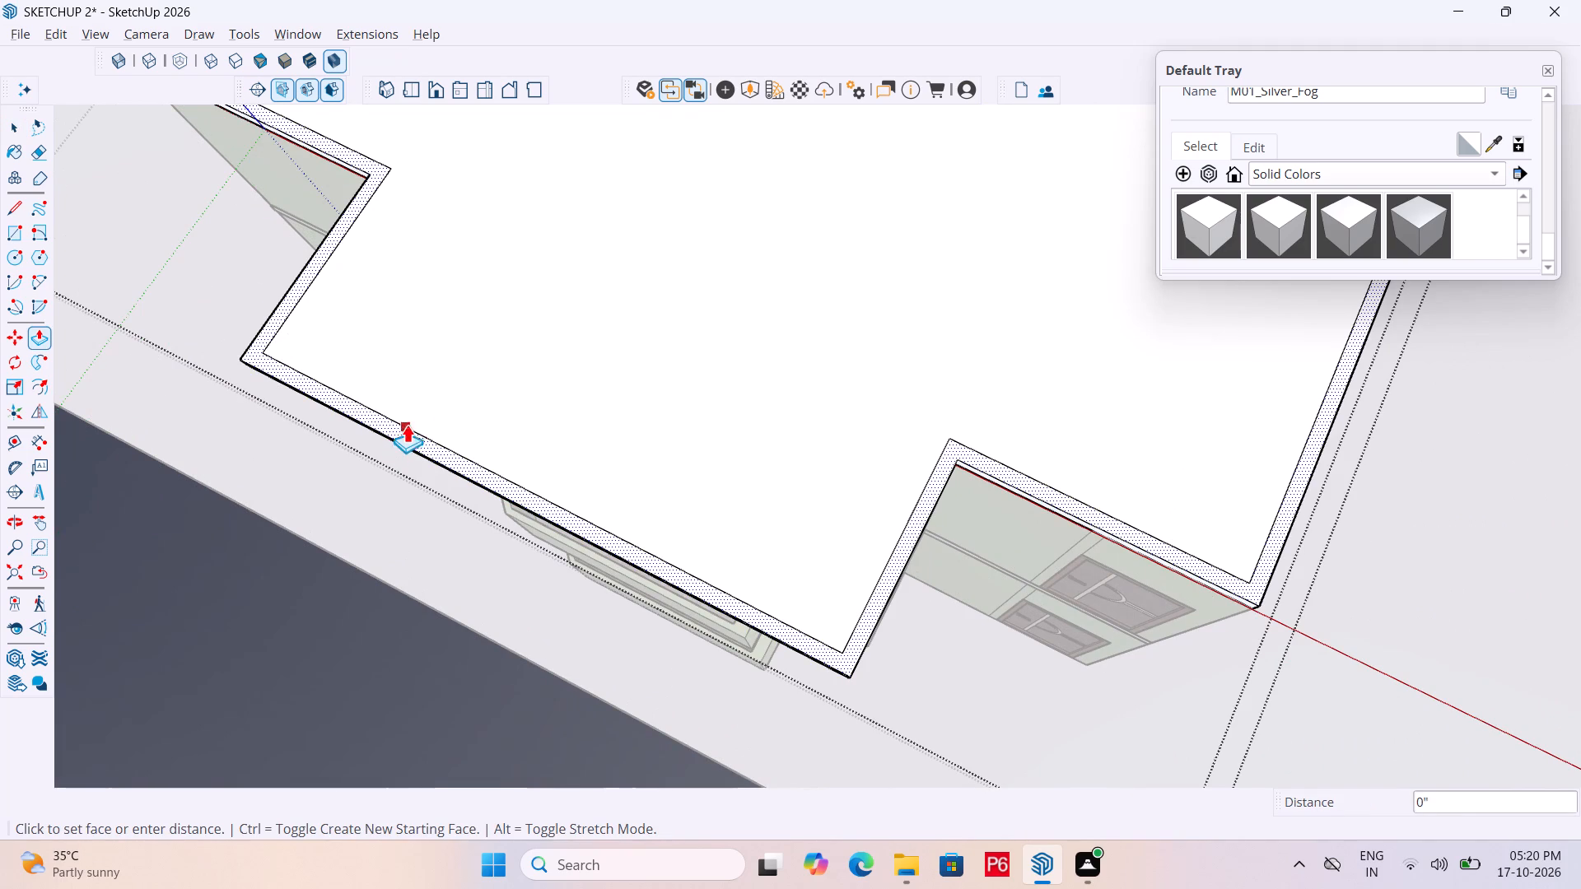
pyautogui.moveTo(436, 321); pyautogui.dragTo(445, 187, button='middle')
pyautogui.scroll(-1, 436, 321)
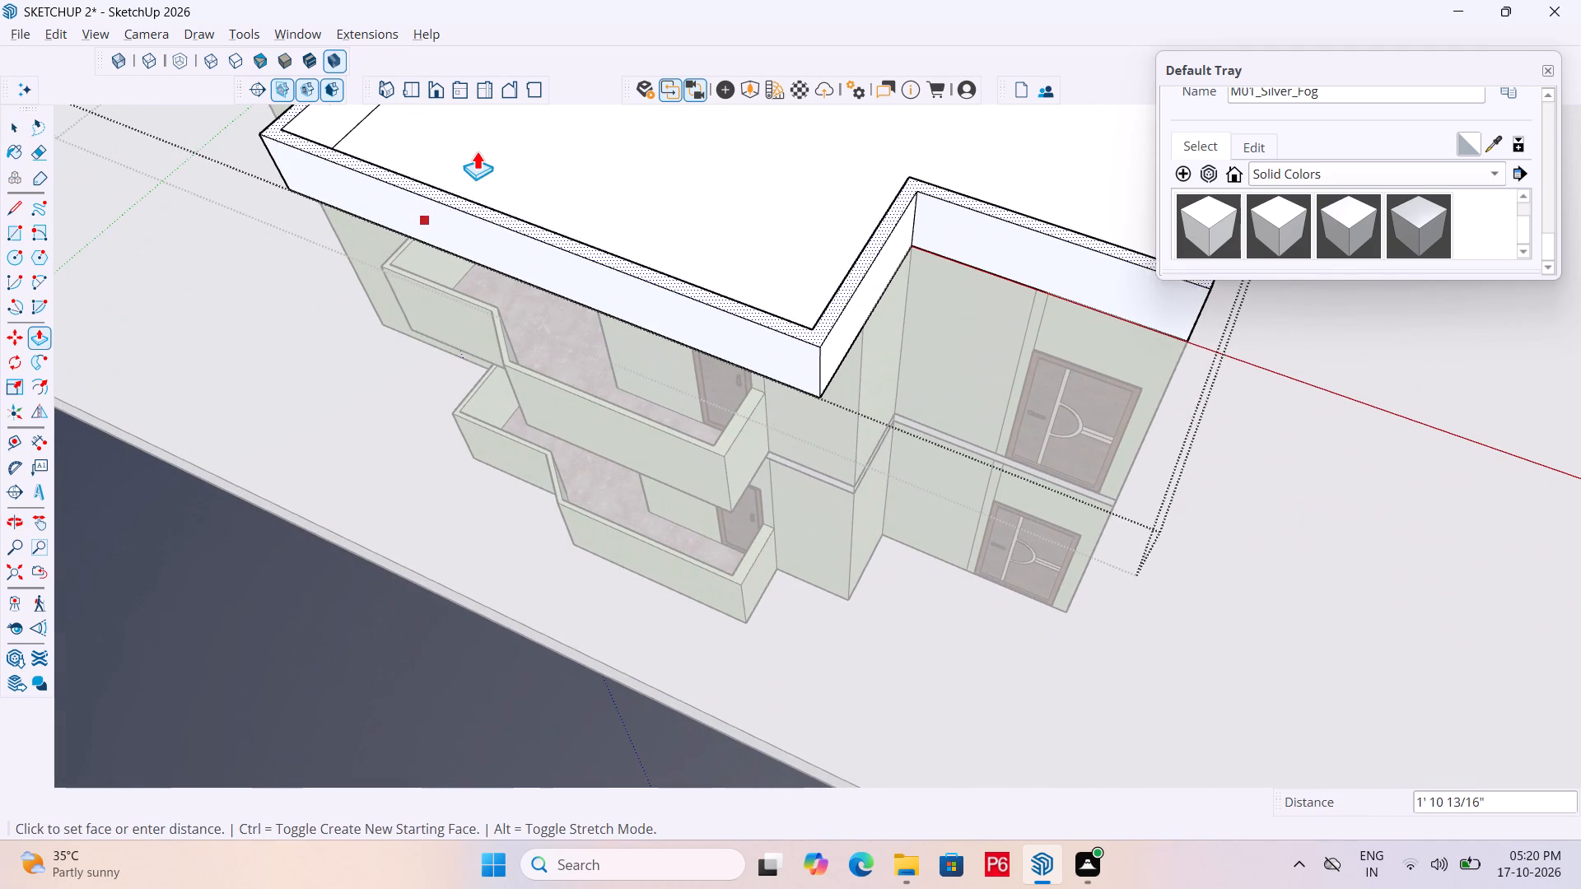
pyautogui.write("3'")
pyautogui.press('Return')
pyautogui.scroll(-3, 551, 223)
pyautogui.moveTo(627, 412); pyautogui.dragTo(648, 224, button='middle')
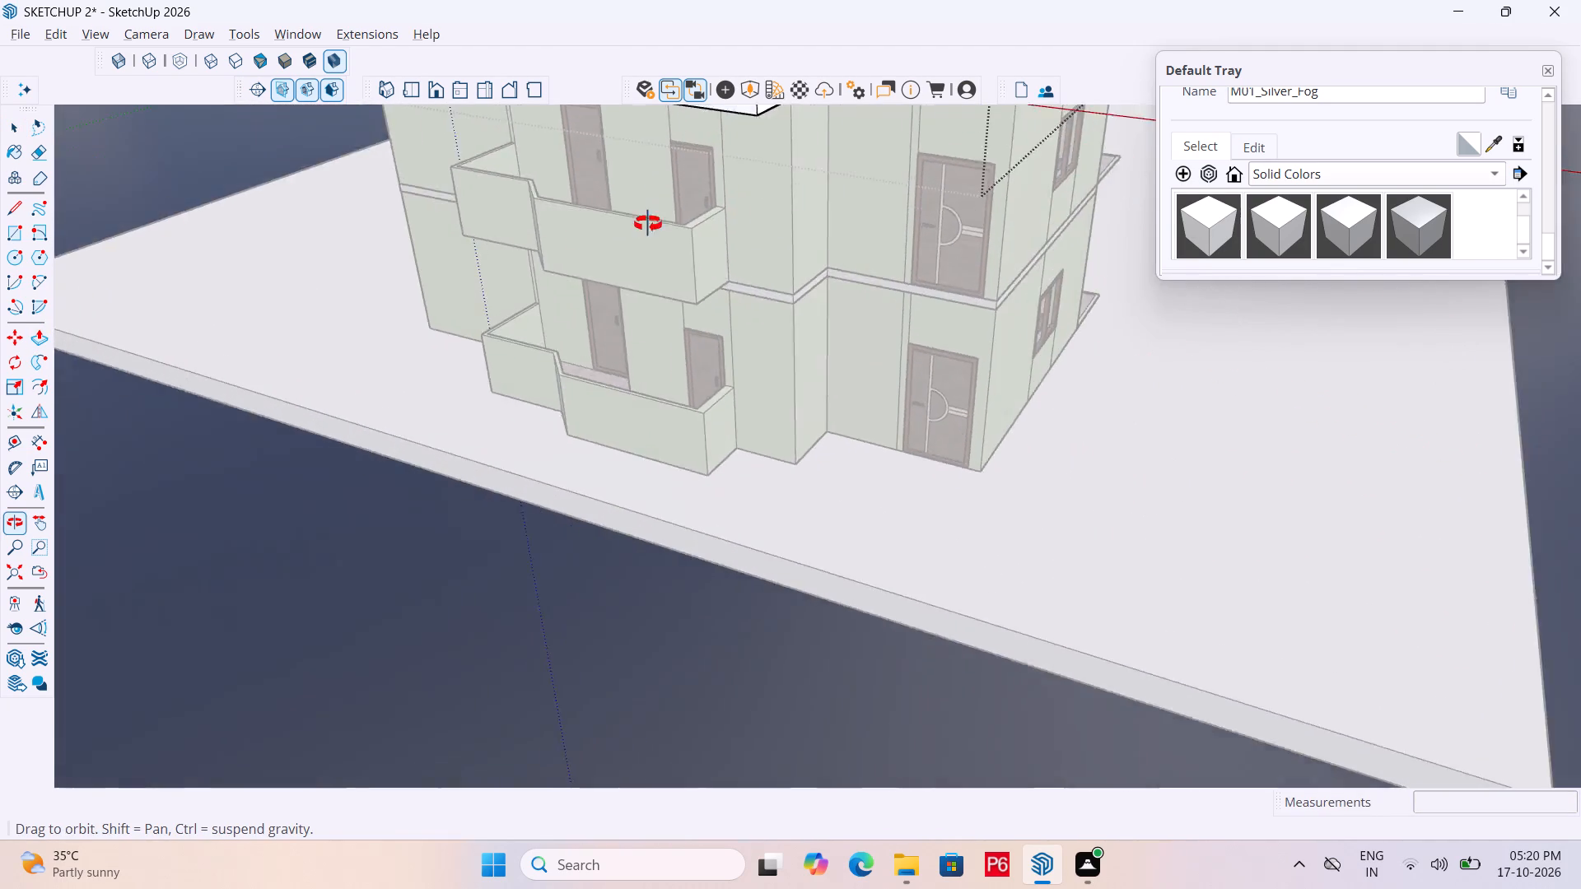
pyautogui.moveTo(648, 224); pyautogui.dragTo(923, 201, button='middle')
pyautogui.scroll(-4, 681, 414)
pyautogui.press('space')
pyautogui.click(1124, 564)
# Examine the house and its new roof parapet from all sides.
pyautogui.moveTo(986, 404); pyautogui.dragTo(581, 342, button='middle')
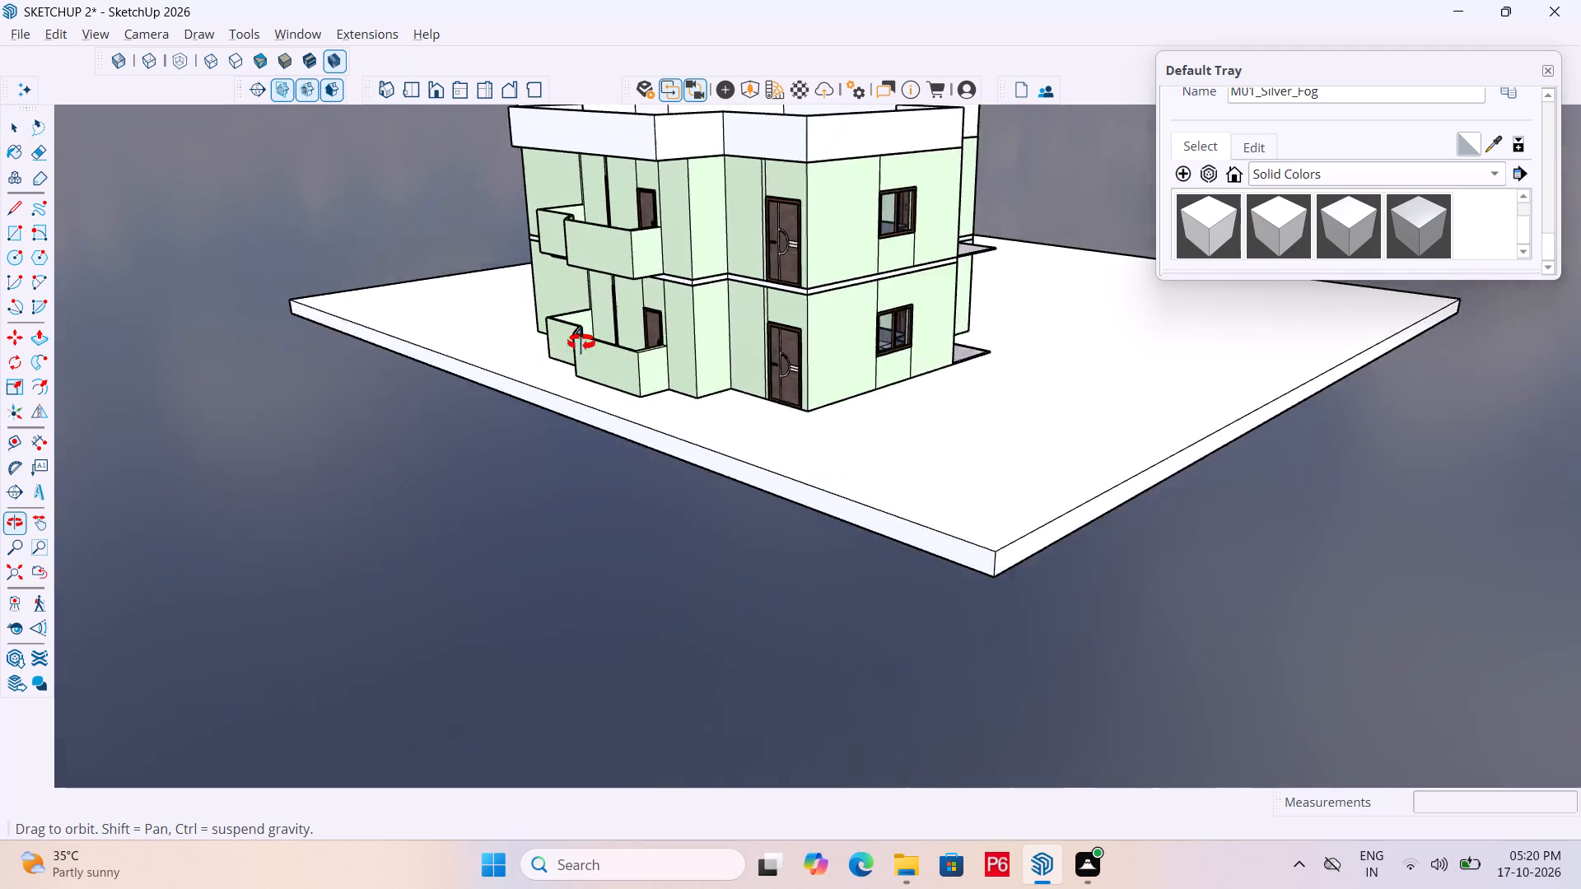
pyautogui.moveTo(581, 342); pyautogui.dragTo(1079, 335, button='middle')
pyautogui.moveTo(506, 320); pyautogui.dragTo(1030, 326, button='middle')
pyautogui.moveTo(613, 350); pyautogui.dragTo(1211, 300, button='middle')
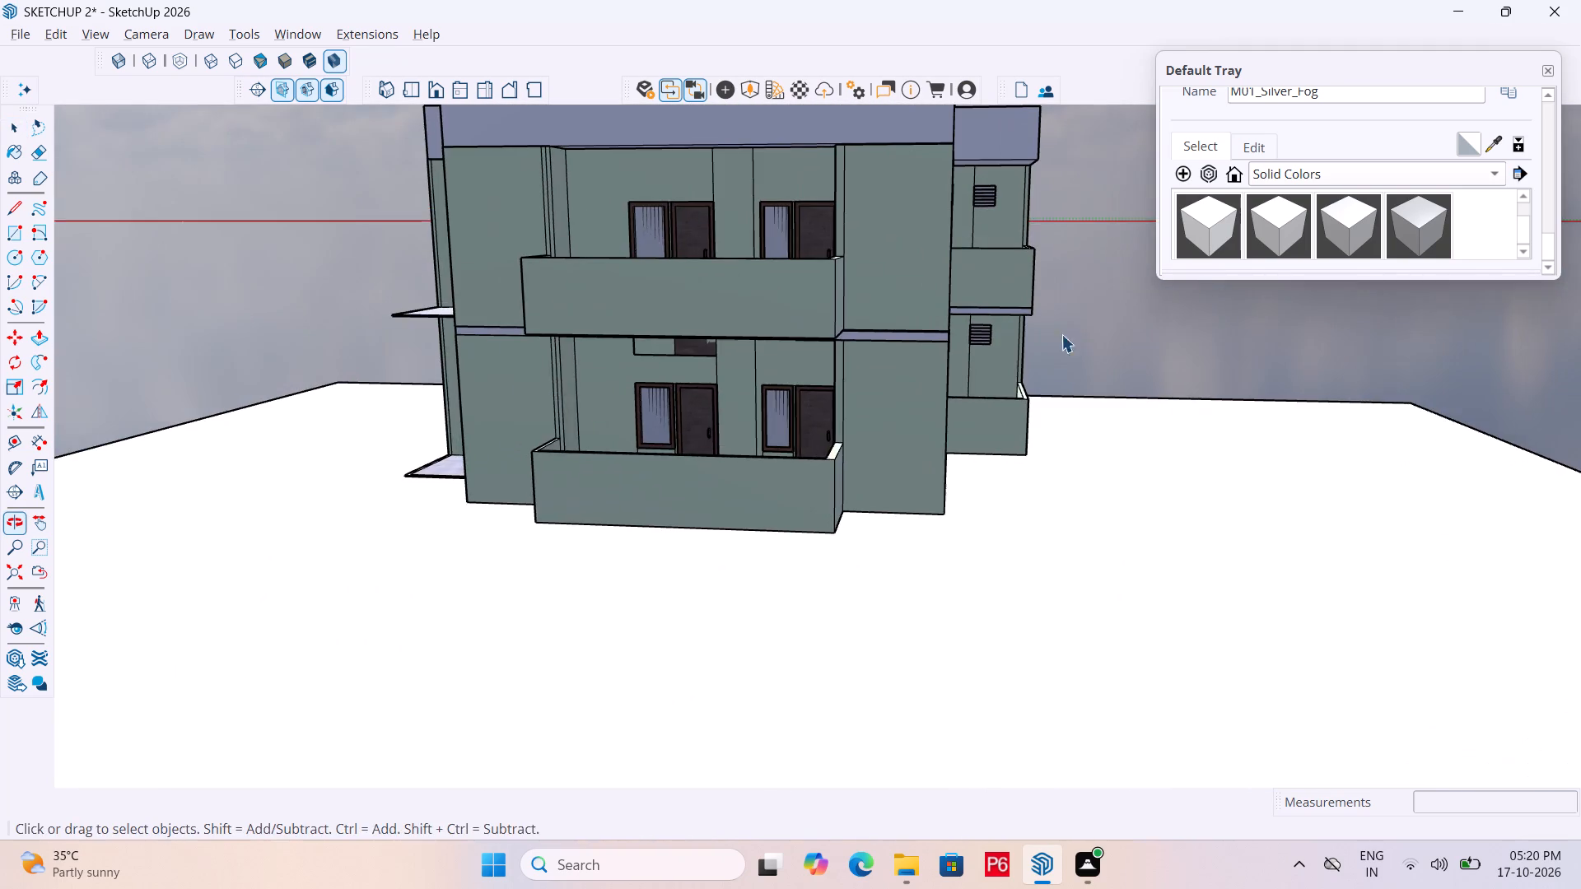
pyautogui.moveTo(469, 337); pyautogui.dragTo(1086, 362, button='middle')
pyautogui.moveTo(329, 361); pyautogui.dragTo(894, 359, button='middle')
pyautogui.scroll(-1, 533, 488)
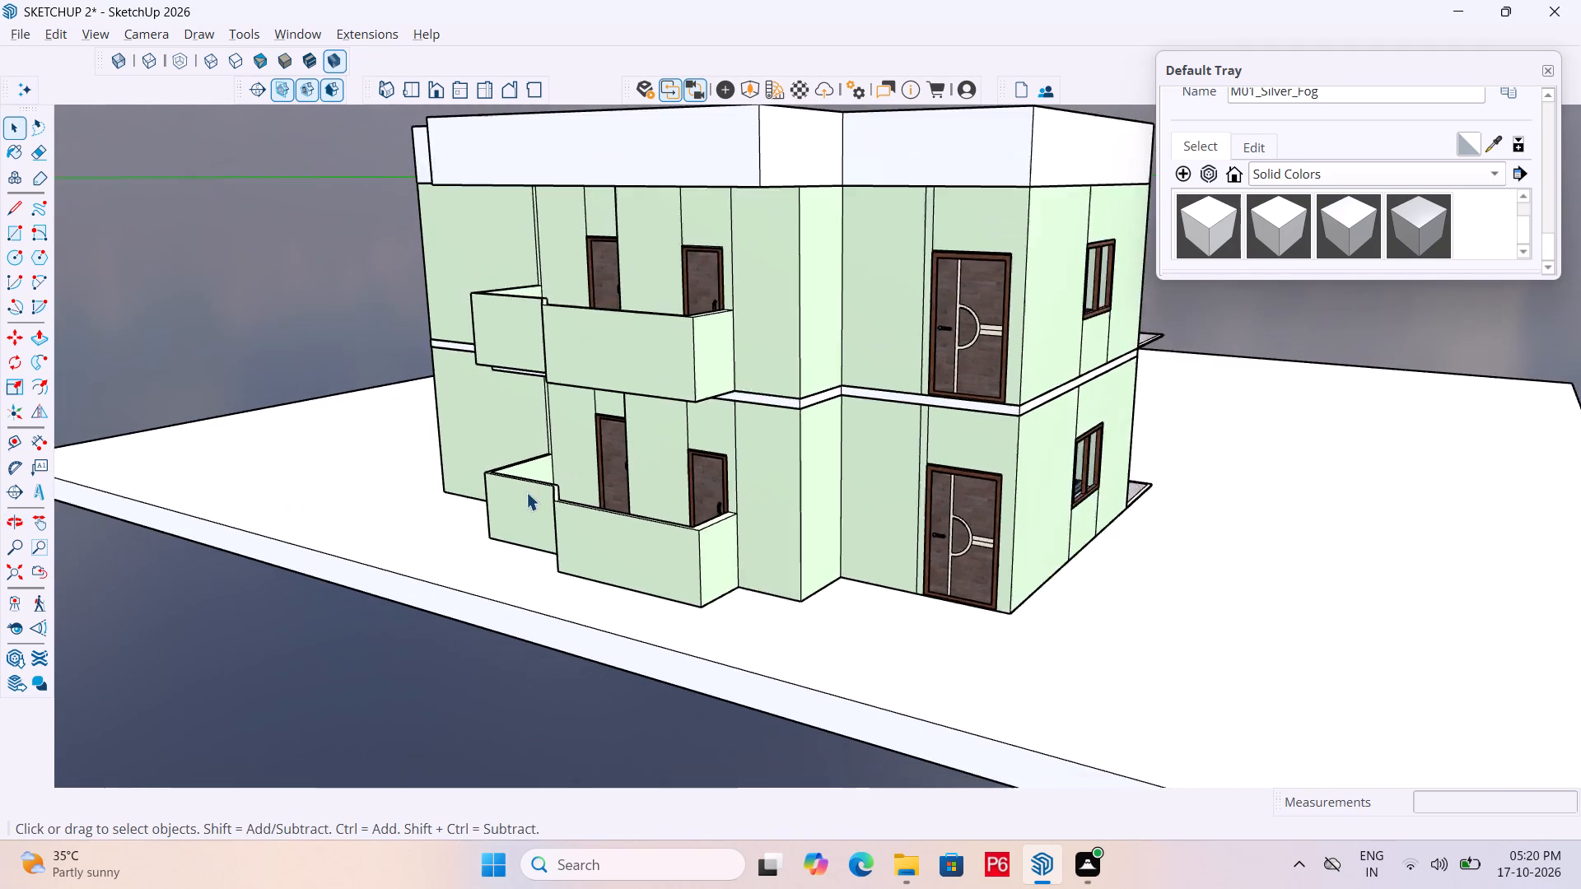
pyautogui.scroll(-2, 526, 492)
pyautogui.scroll(4, 856, 228)
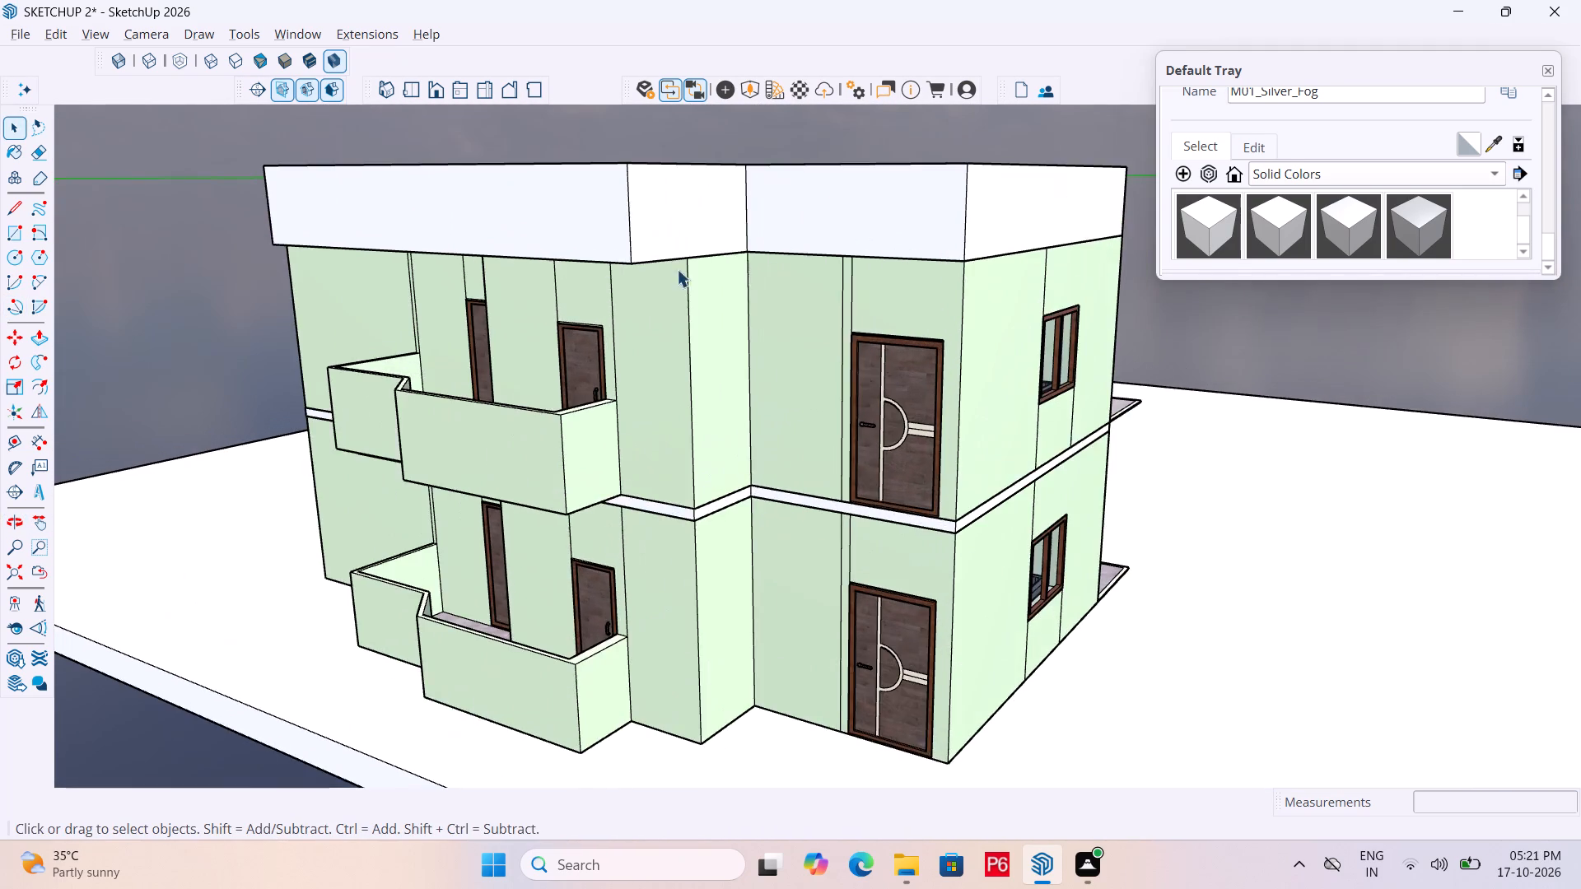
pyautogui.scroll(-1, 518, 275)
pyautogui.moveTo(515, 272); pyautogui.dragTo(497, 275, button='middle')
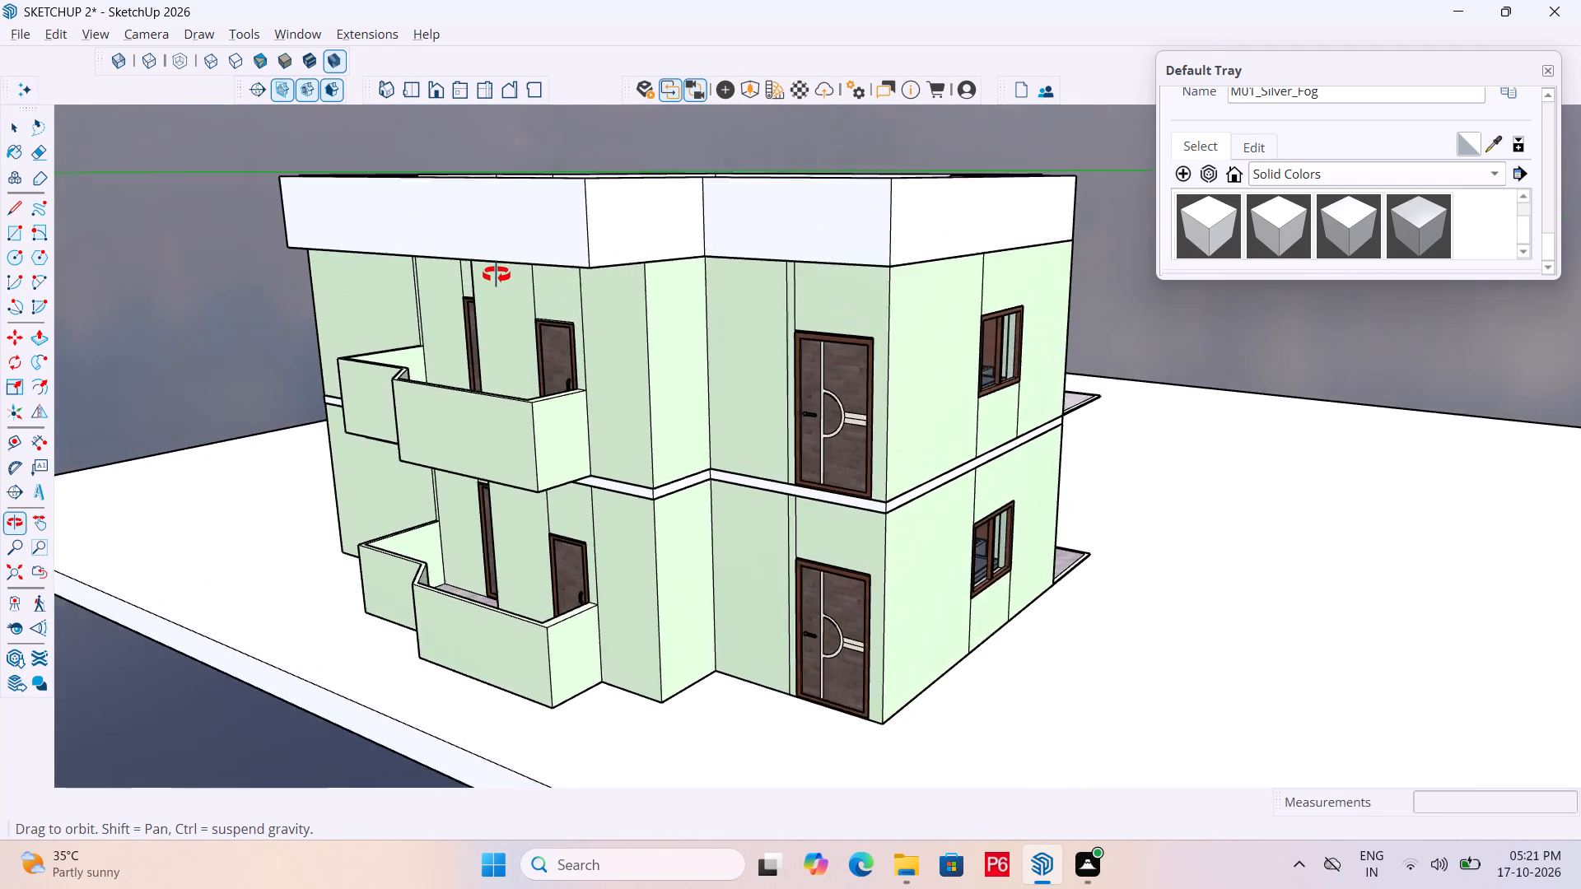
pyautogui.moveTo(497, 275); pyautogui.dragTo(469, 327, button='middle')
pyautogui.moveTo(599, 261); pyautogui.dragTo(594, 212, button='middle')
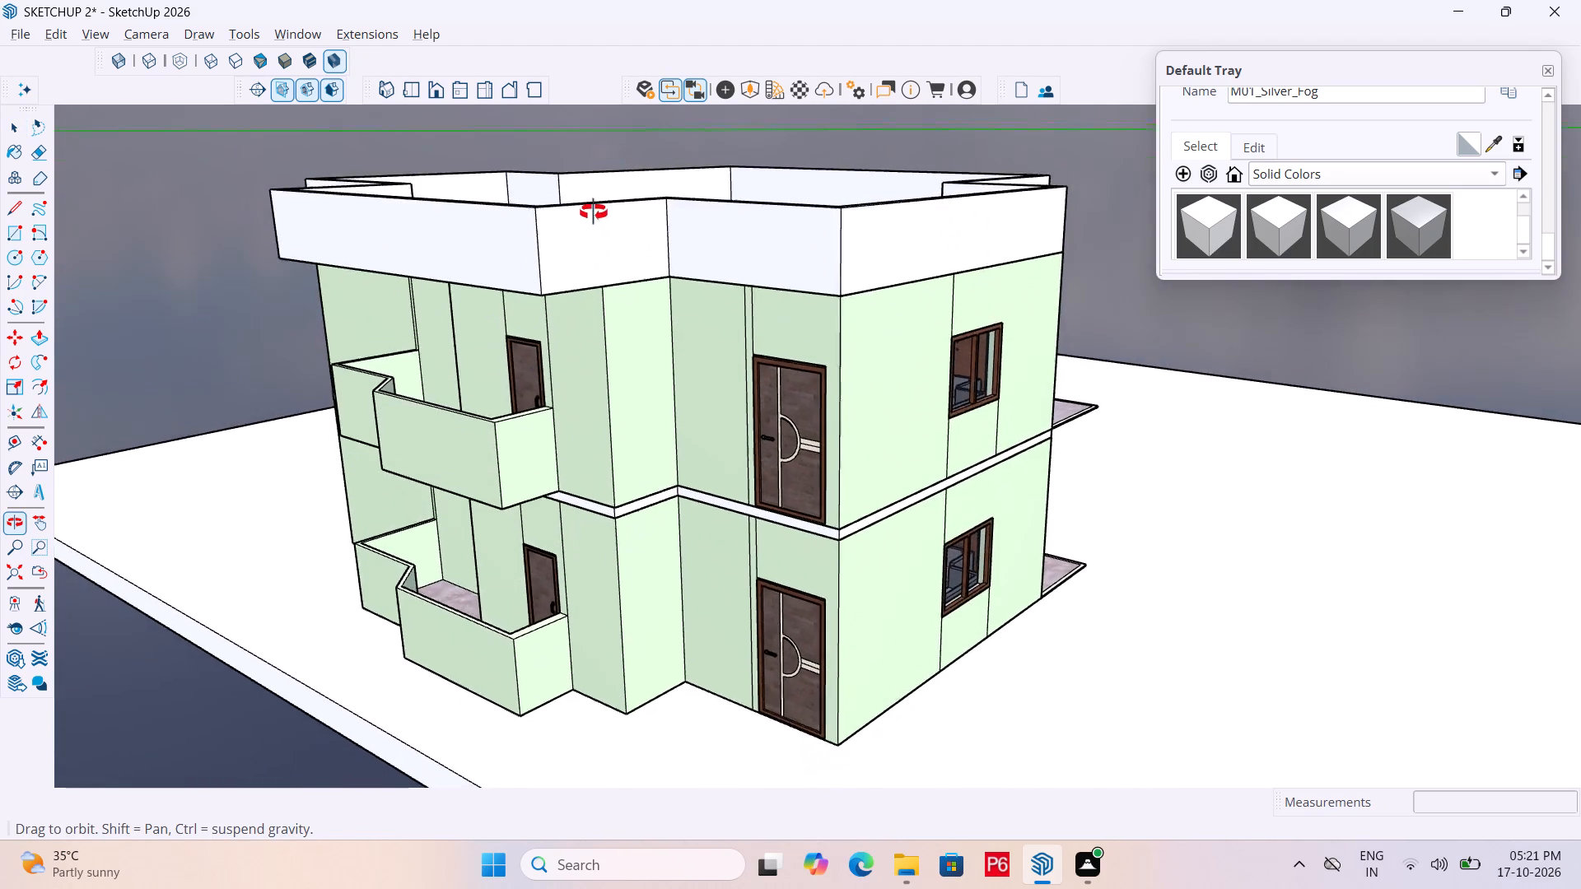
pyautogui.moveTo(594, 212); pyautogui.dragTo(594, 212, button='middle')
# Open the intermediate floor slab group and pull the face below the upper entrance door out about 4', flush with the adjoining slab face.
pyautogui.scroll(1, 594, 212)
pyautogui.scroll(5, 795, 508)
pyautogui.scroll(4, 825, 579)
pyautogui.click(849, 562)
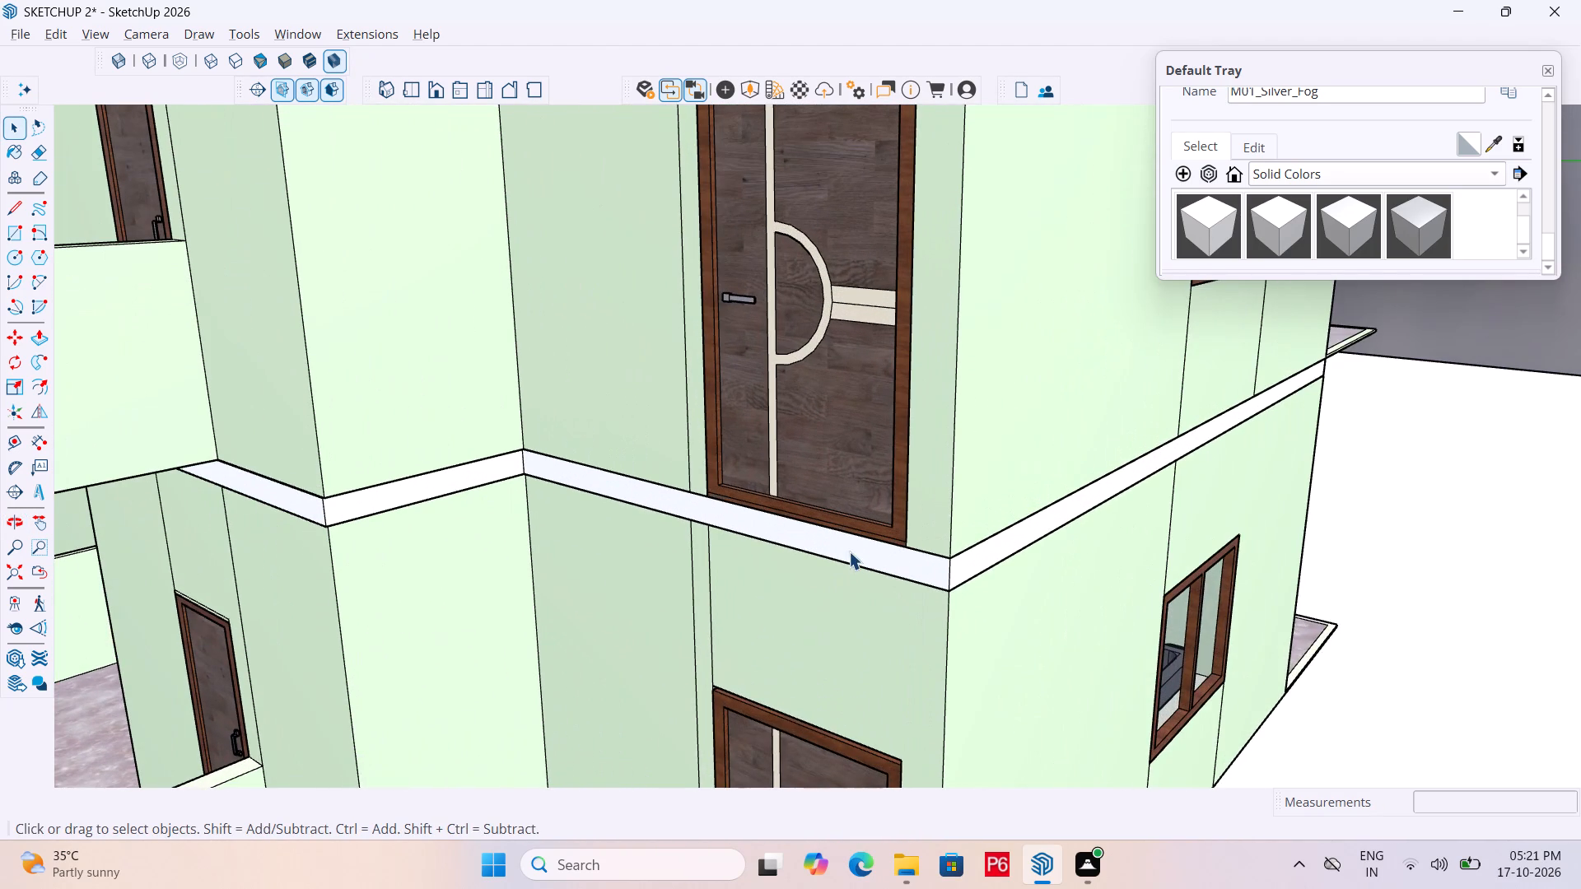
pyautogui.doubleClick(849, 551)
pyautogui.click(834, 544)
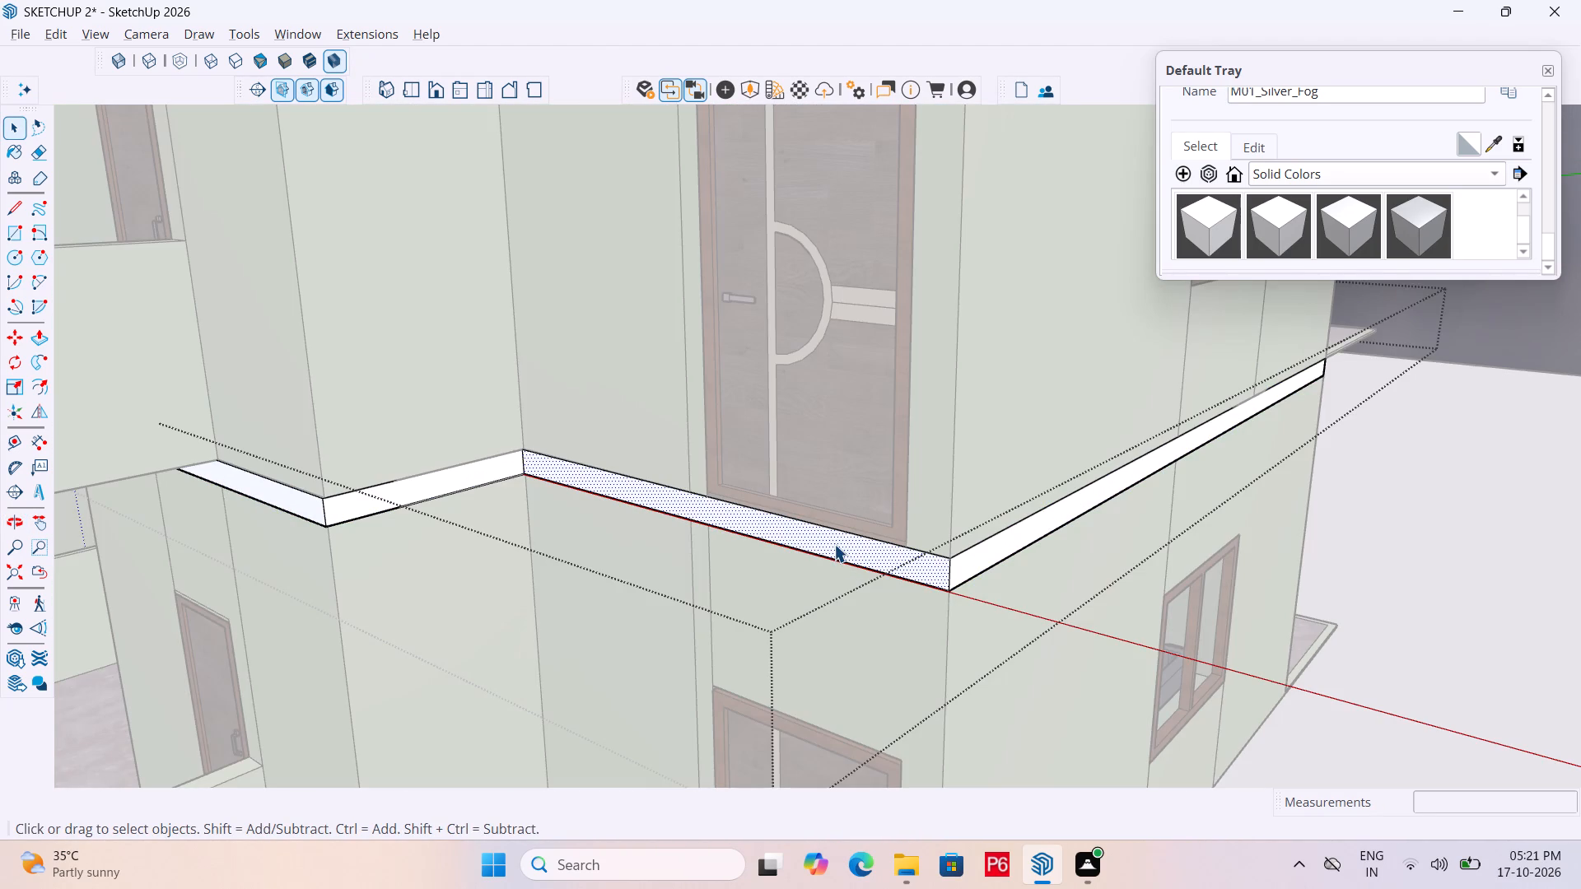
pyautogui.press('p')
pyautogui.click(834, 544)
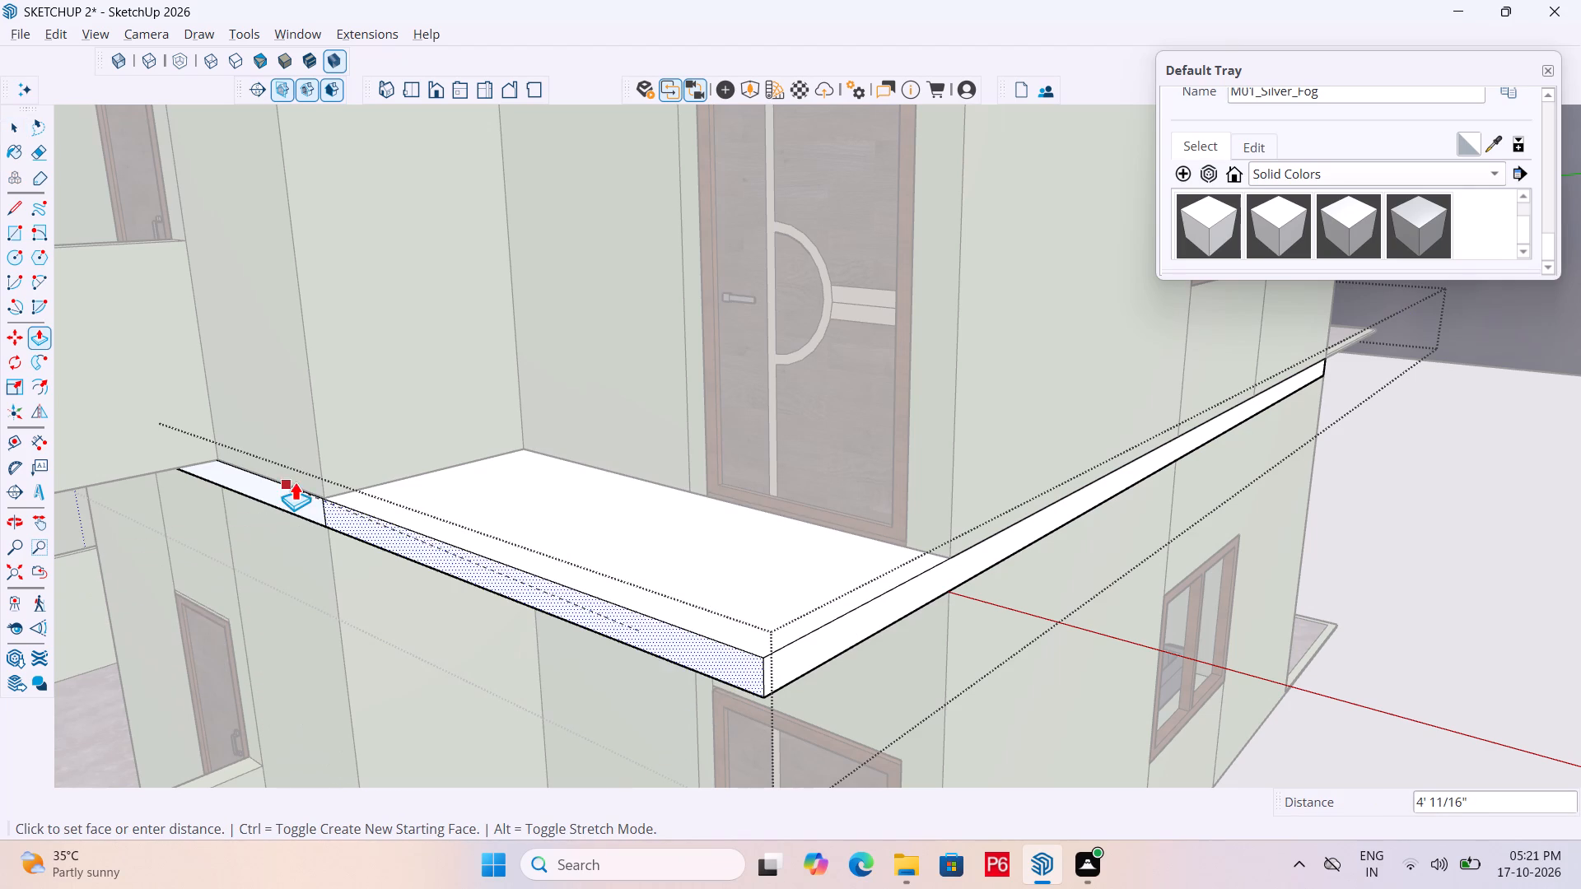
pyautogui.click(296, 480)
pyautogui.scroll(-4, 428, 393)
pyautogui.moveTo(373, 421); pyautogui.dragTo(450, 408, button='middle')
pyautogui.scroll(1, 437, 408)
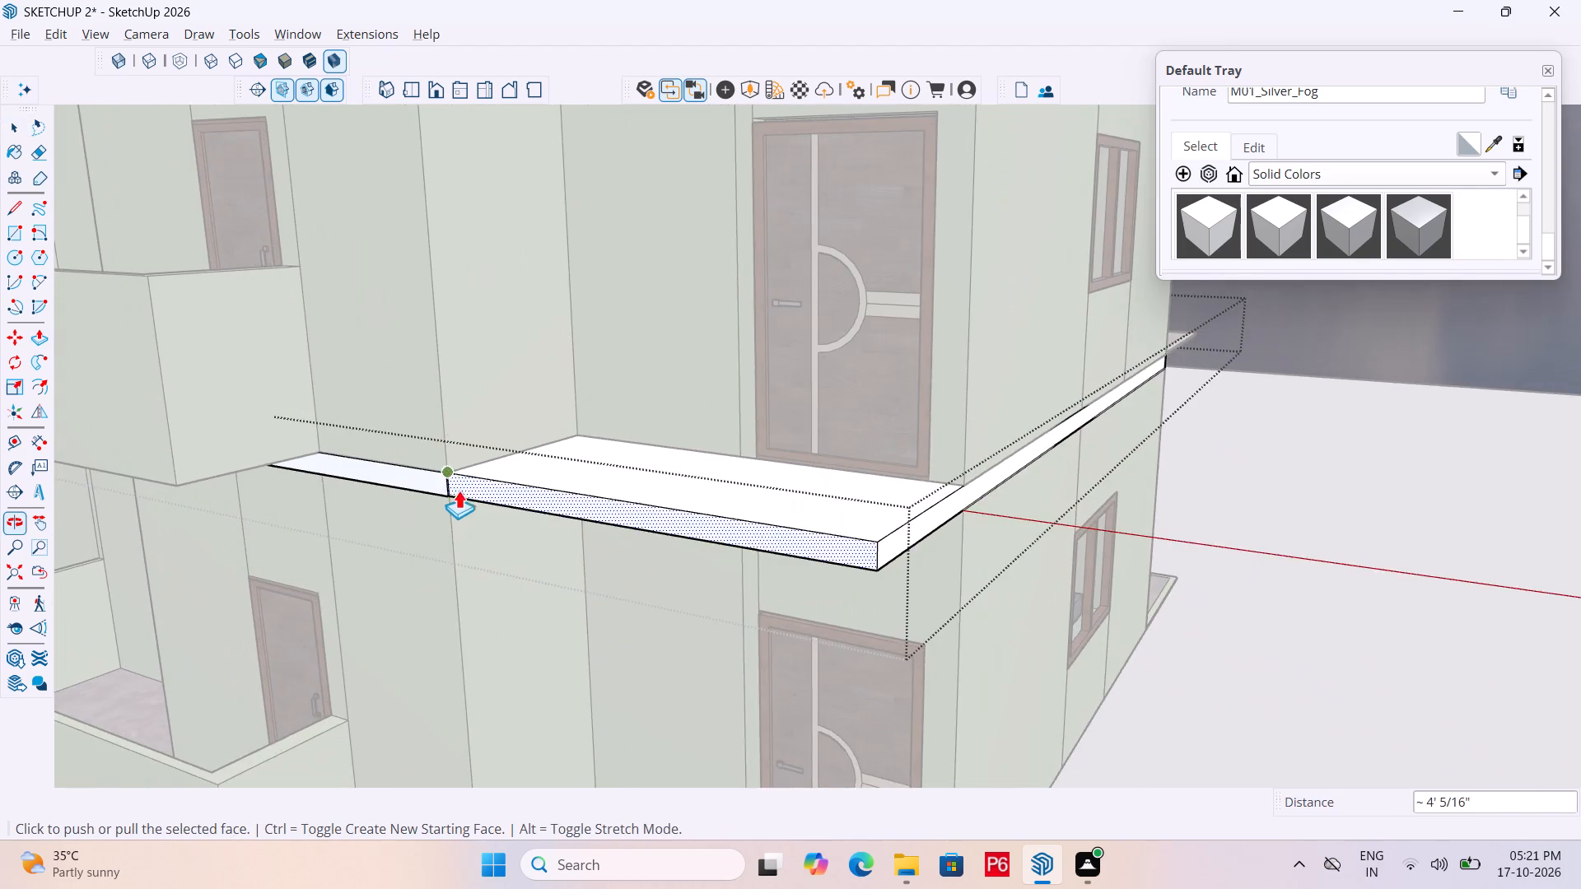
pyautogui.scroll(6, 459, 493)
pyautogui.click(463, 484)
pyautogui.click(359, 454)
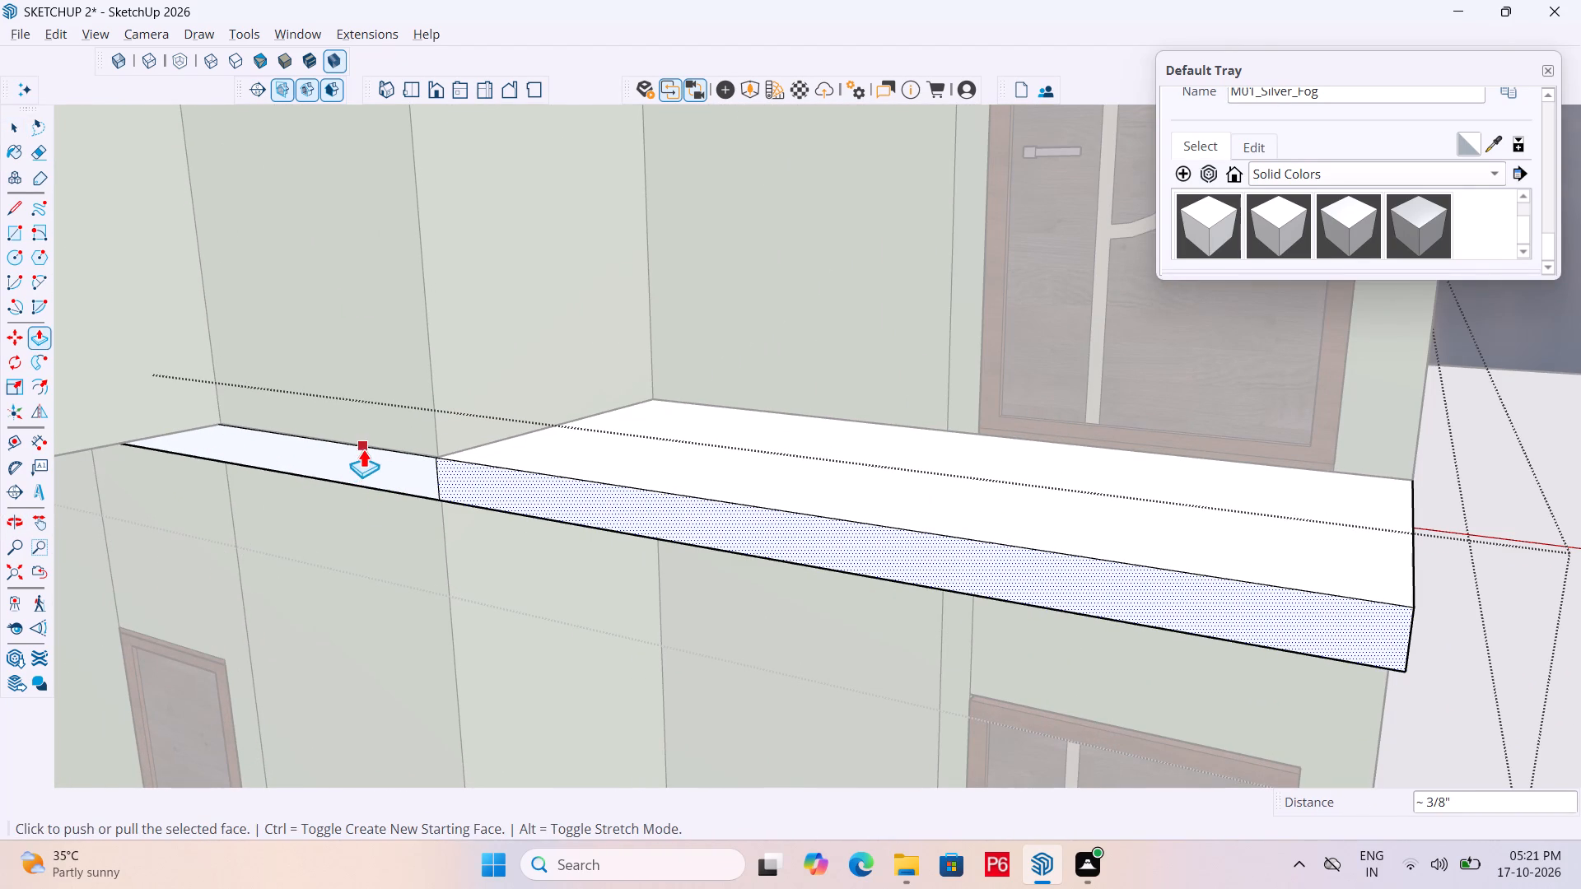
# Save the model and leave the intermediate floor slab group.
pyautogui.hotkey('ctrl', 's')
pyautogui.hotkey('ctrl', 's')
pyautogui.hotkey('ctrl', 's')
pyautogui.scroll(-6, 313, 425)
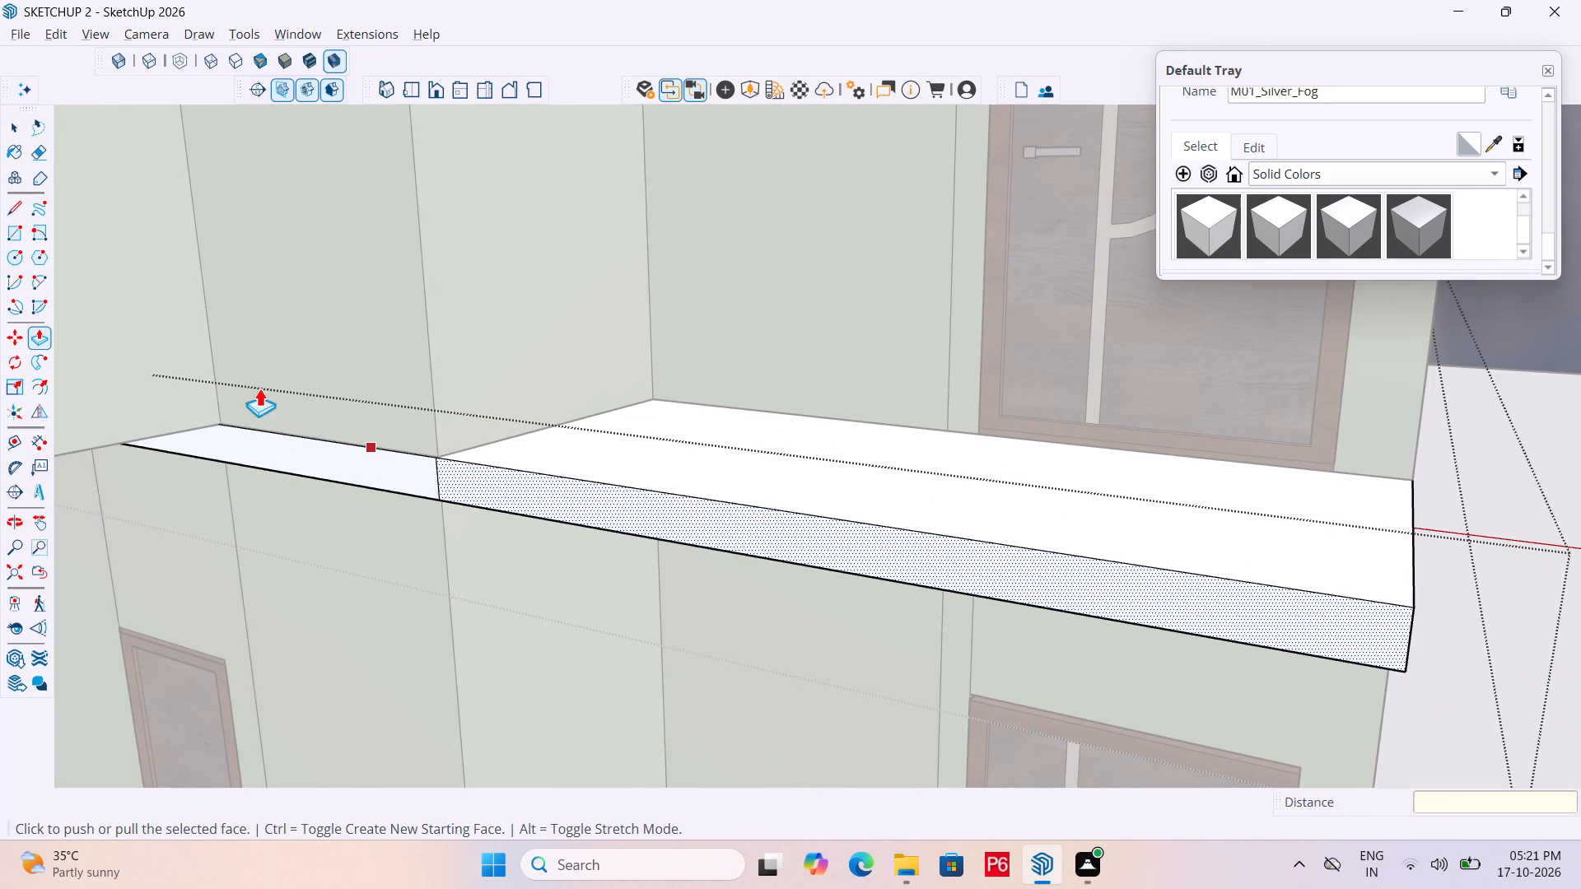
pyautogui.press('space')
pyautogui.scroll(-12, 325, 389)
pyautogui.press('space')
pyautogui.click(1025, 308)
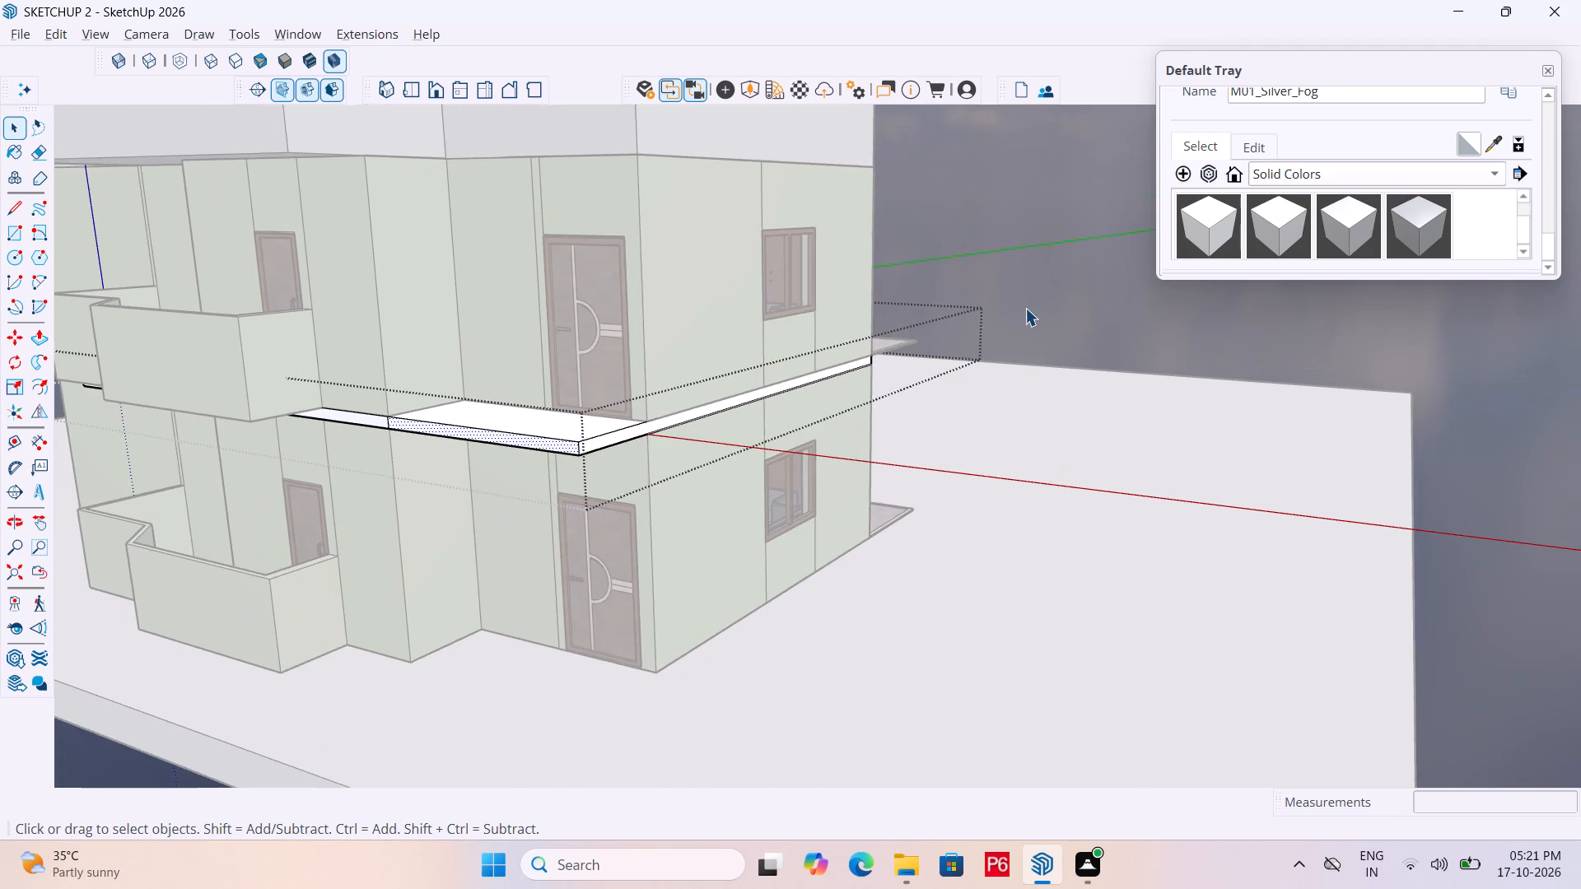
# Reopen the floor slab group and place guides 3" inside the front and outer side edges of the entrance landing.
pyautogui.moveTo(627, 363); pyautogui.dragTo(655, 454, button='middle')
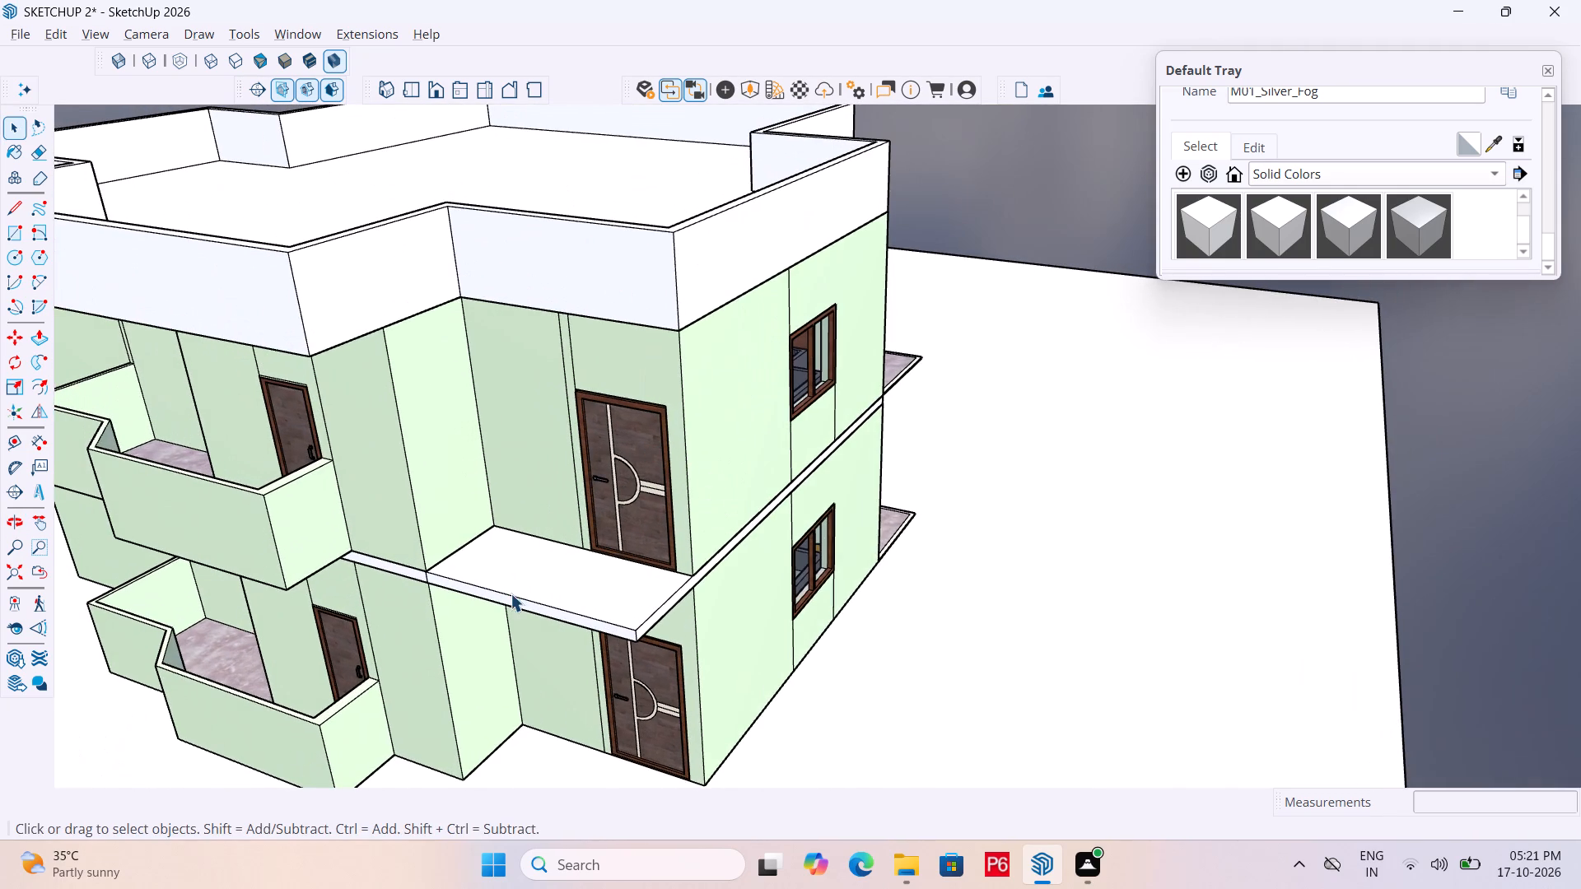
pyautogui.click(560, 577)
pyautogui.doubleClick(560, 577)
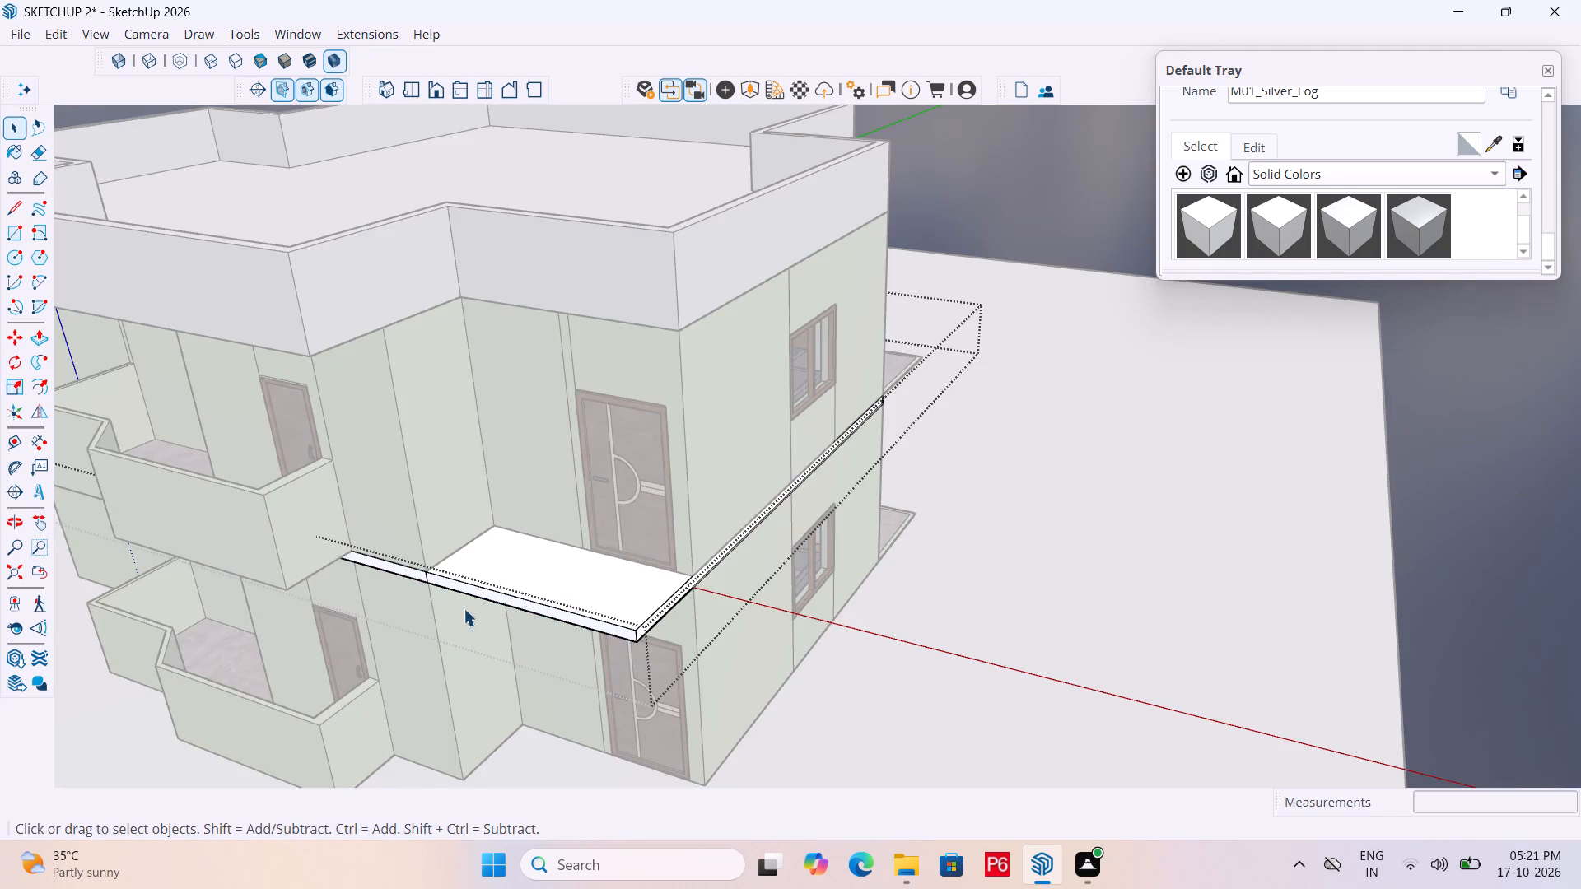
pyautogui.moveTo(463, 608); pyautogui.dragTo(389, 677, button='middle')
pyautogui.scroll(6, 371, 684)
pyautogui.scroll(4, 427, 640)
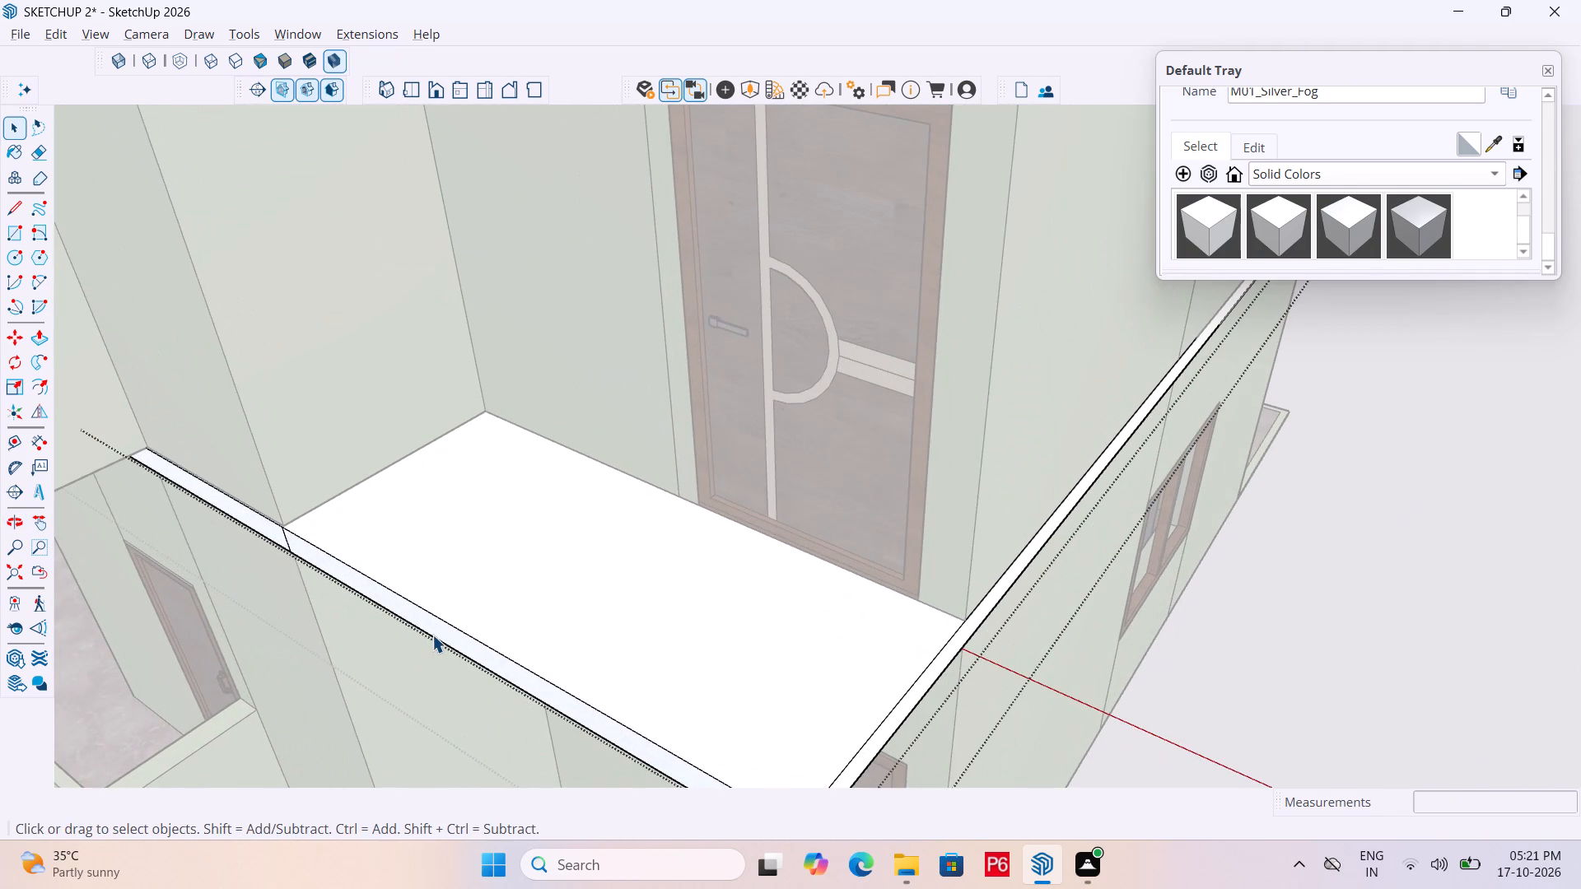
pyautogui.press('t')
pyautogui.click(458, 621)
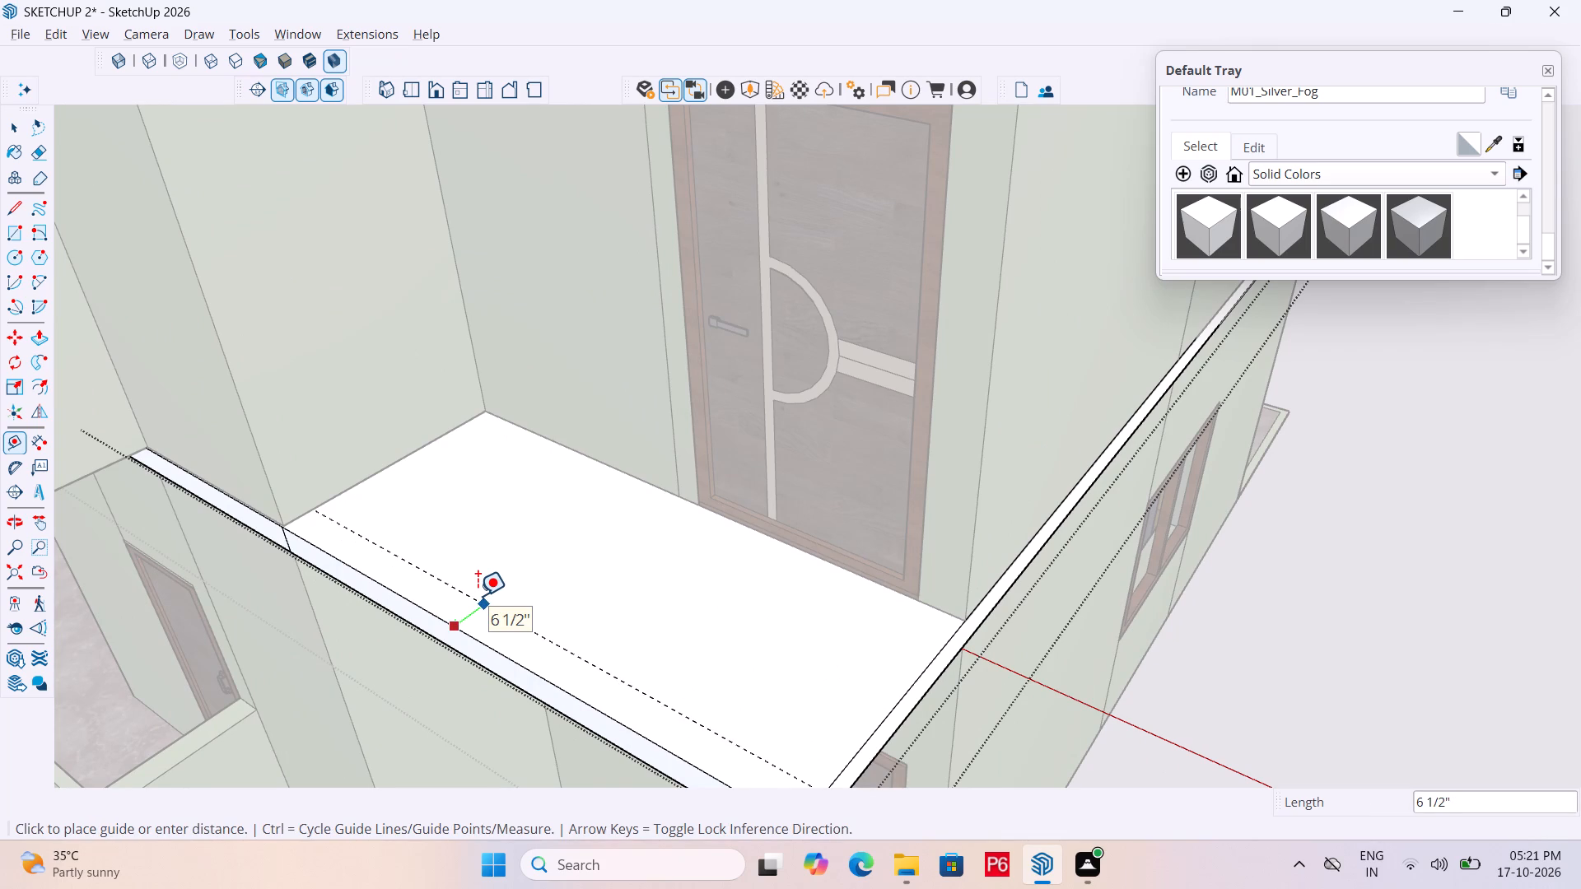
pyautogui.press('3')
pyautogui.hotkey('shift', '"')
pyautogui.press('Return')
pyautogui.click(890, 713)
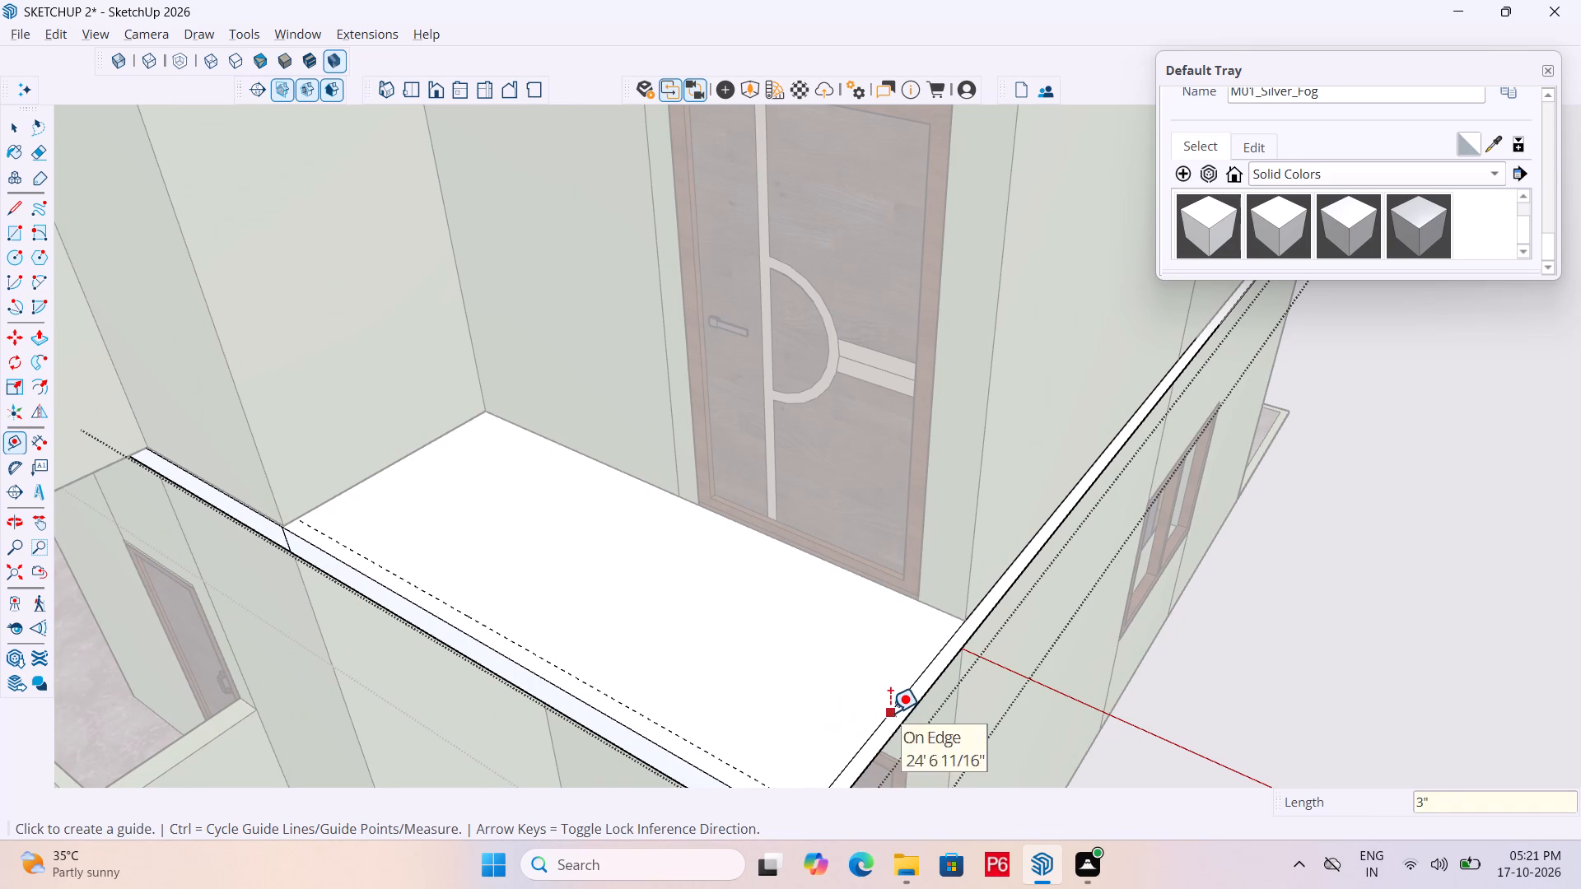
pyautogui.press('3')
pyautogui.hotkey('shift', '"')
pyautogui.press('Return')
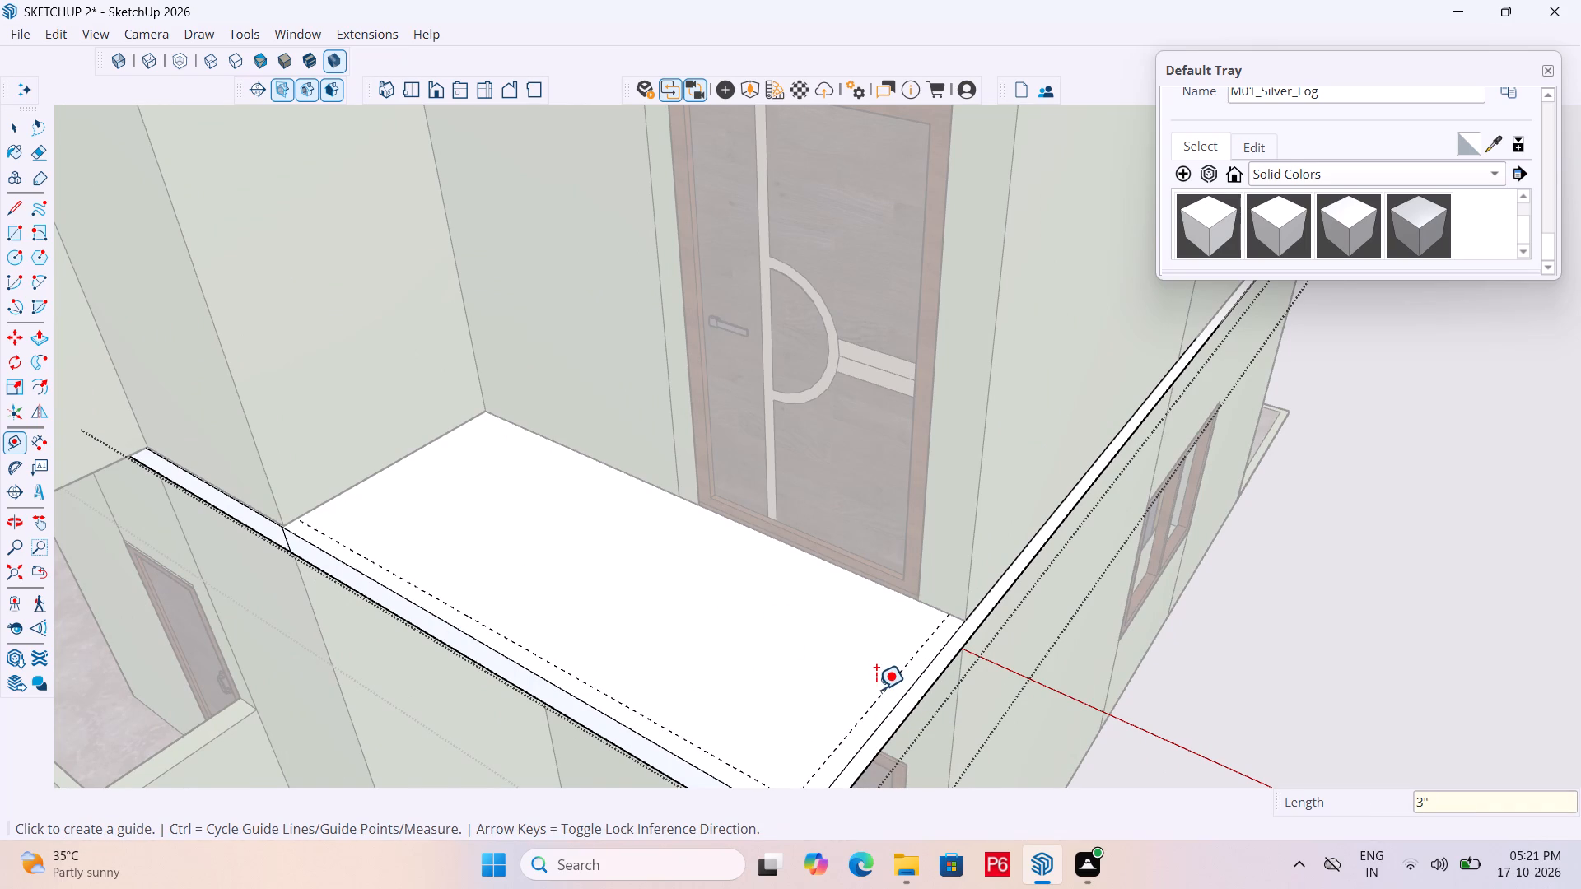
# Draw the landing's inner border line along both guides, from the projecting wall around the corner to the door wall.
pyautogui.scroll(-3, 656, 529)
pyautogui.press('l')
pyautogui.scroll(3, 425, 531)
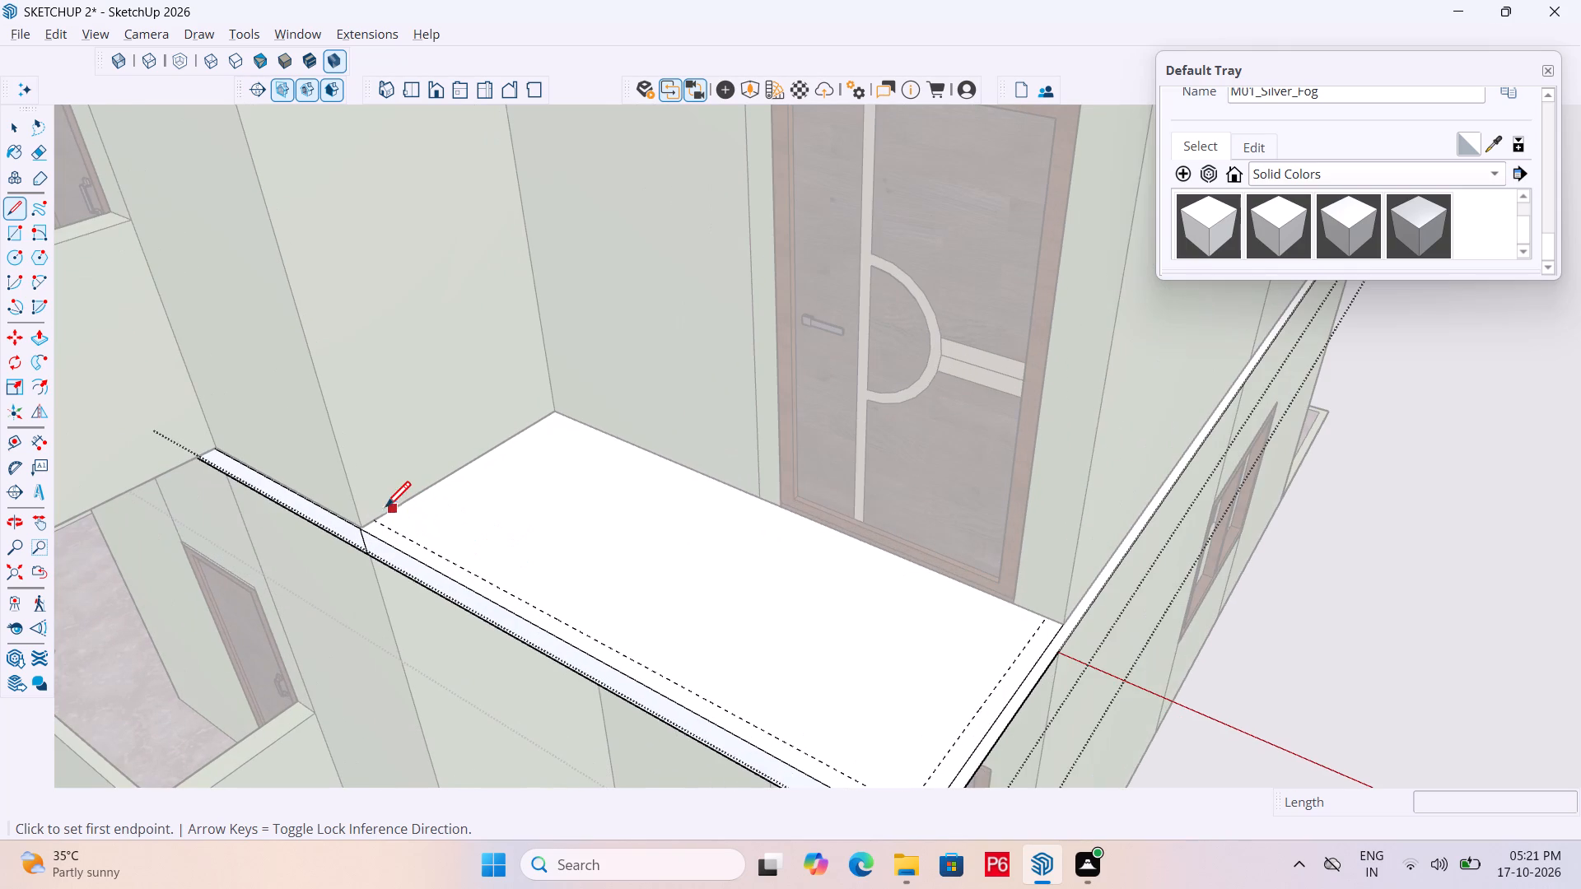
pyautogui.click(375, 519)
pyautogui.scroll(-3, 672, 641)
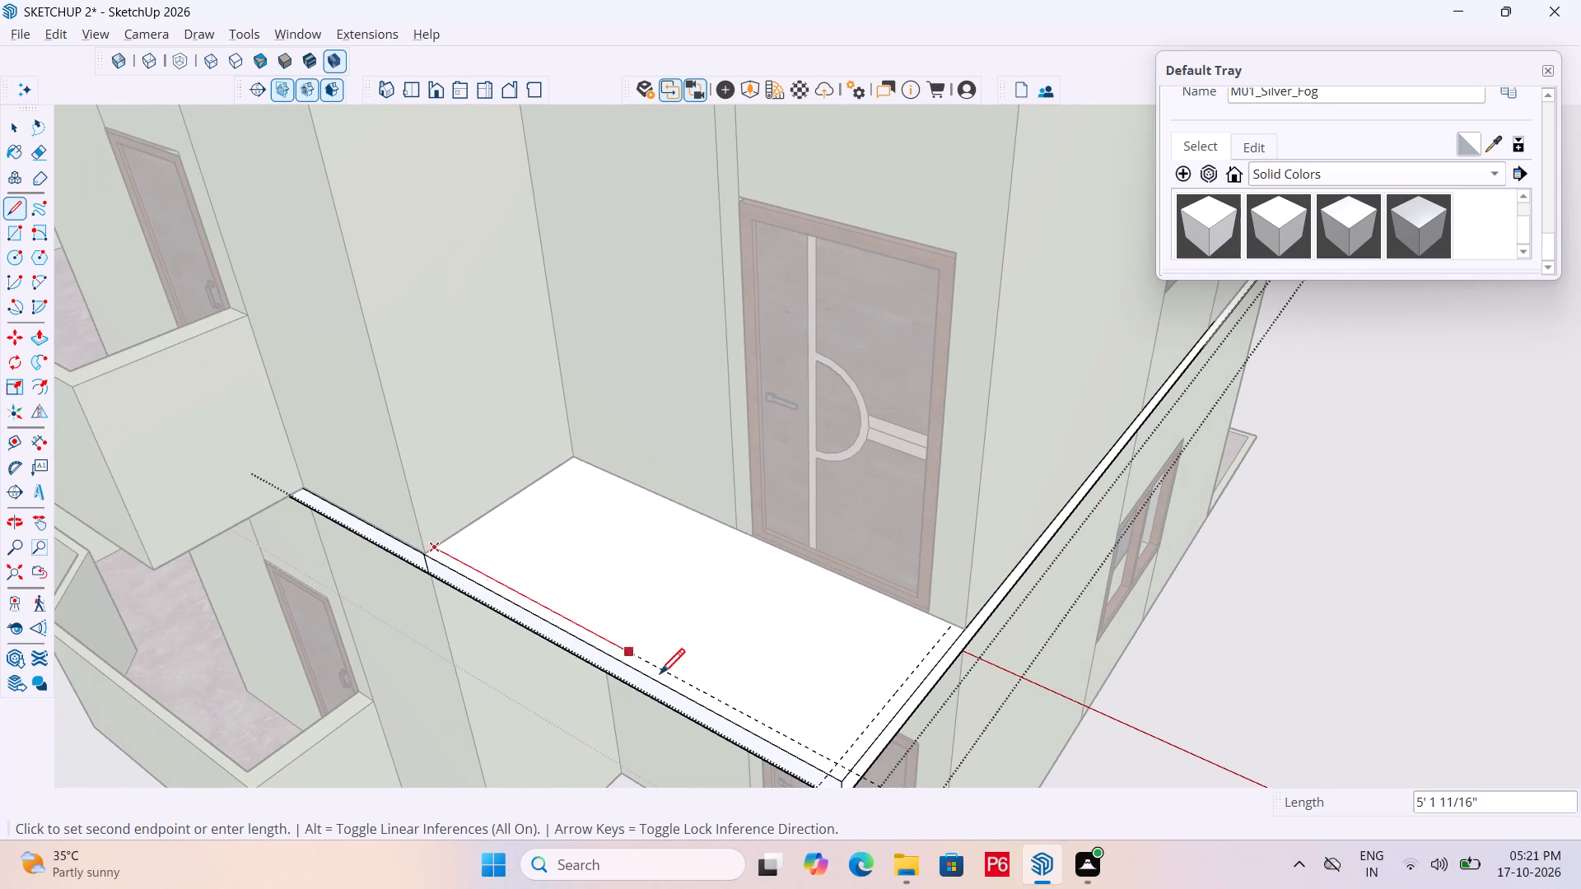
pyautogui.scroll(3, 829, 768)
pyautogui.click(840, 762)
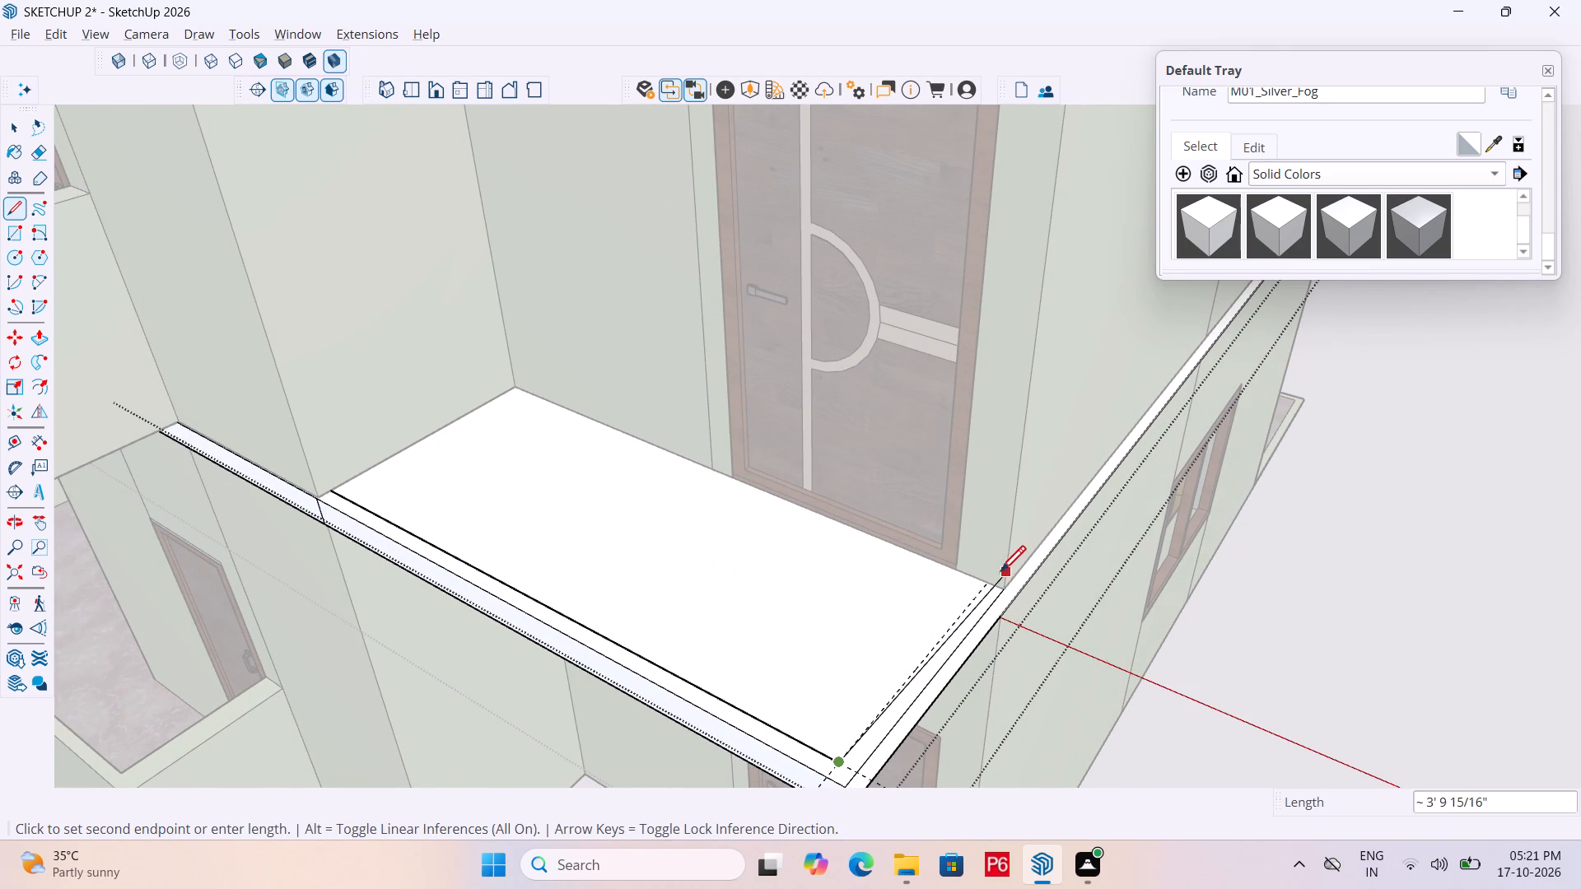
pyautogui.click(995, 580)
# Close the 3" border strip with lines along the landing's outer side and front edges and across both ends.
pyautogui.click(1010, 589)
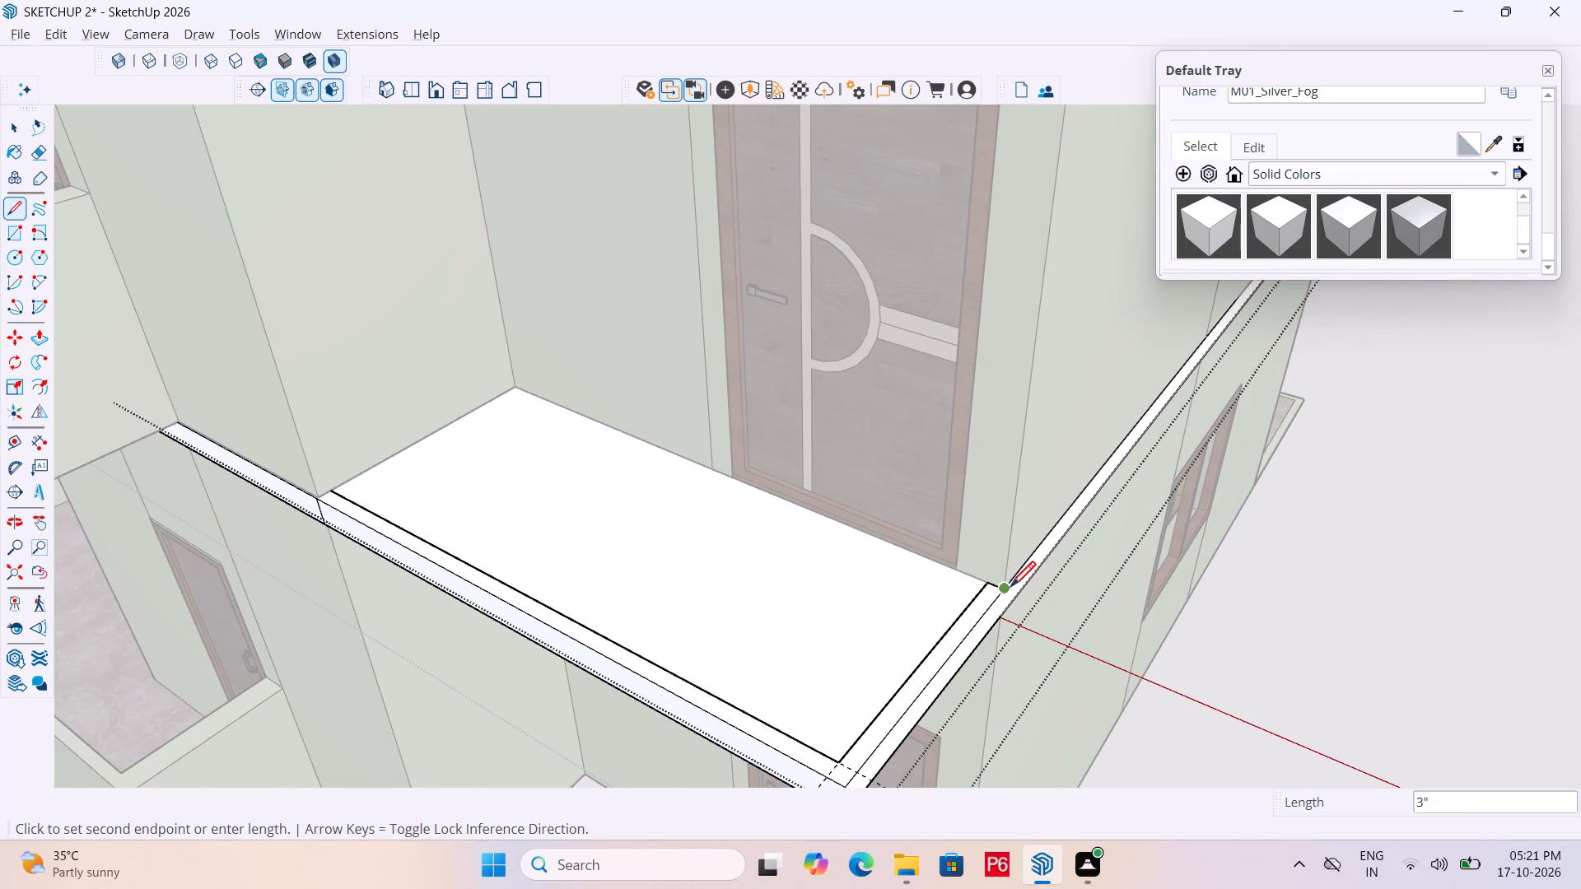
pyautogui.scroll(-2, 761, 604)
pyautogui.scroll(4, 824, 749)
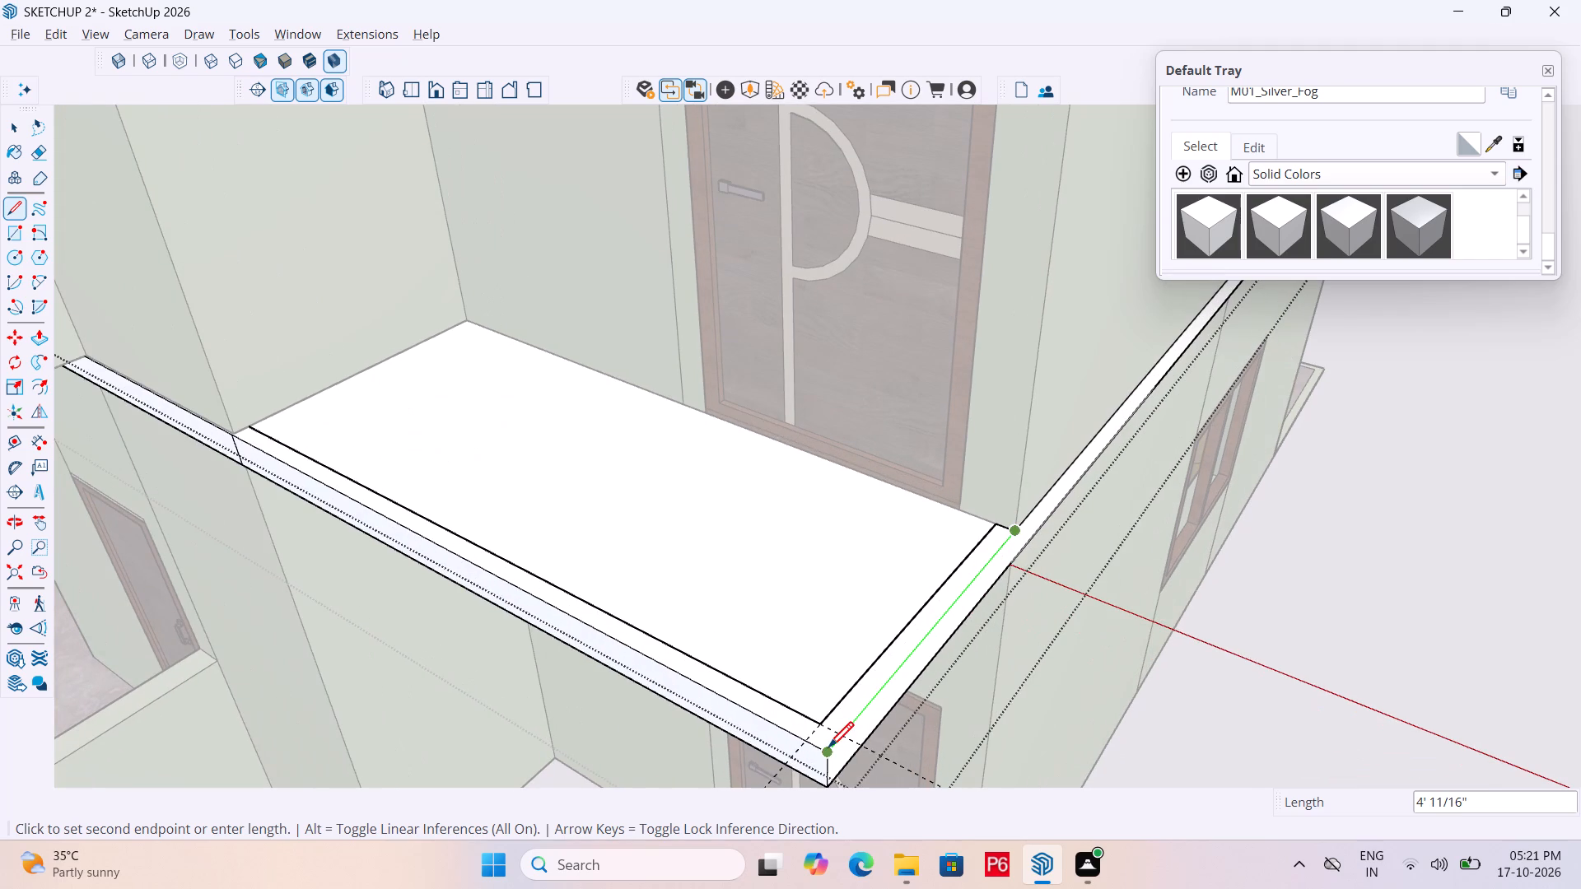
pyautogui.click(828, 750)
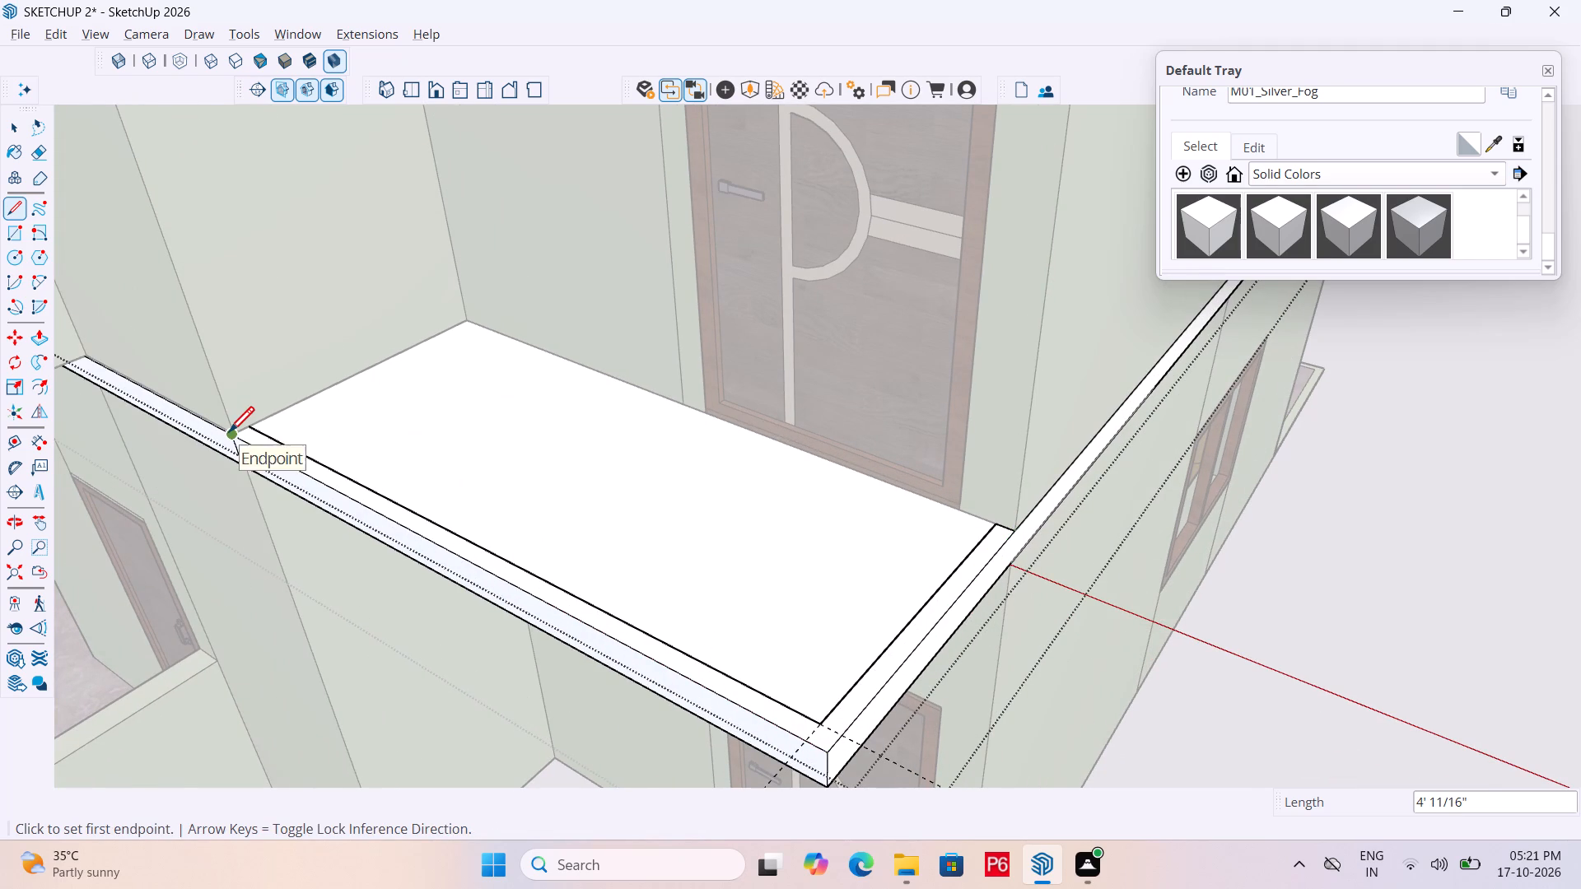
pyautogui.click(229, 435)
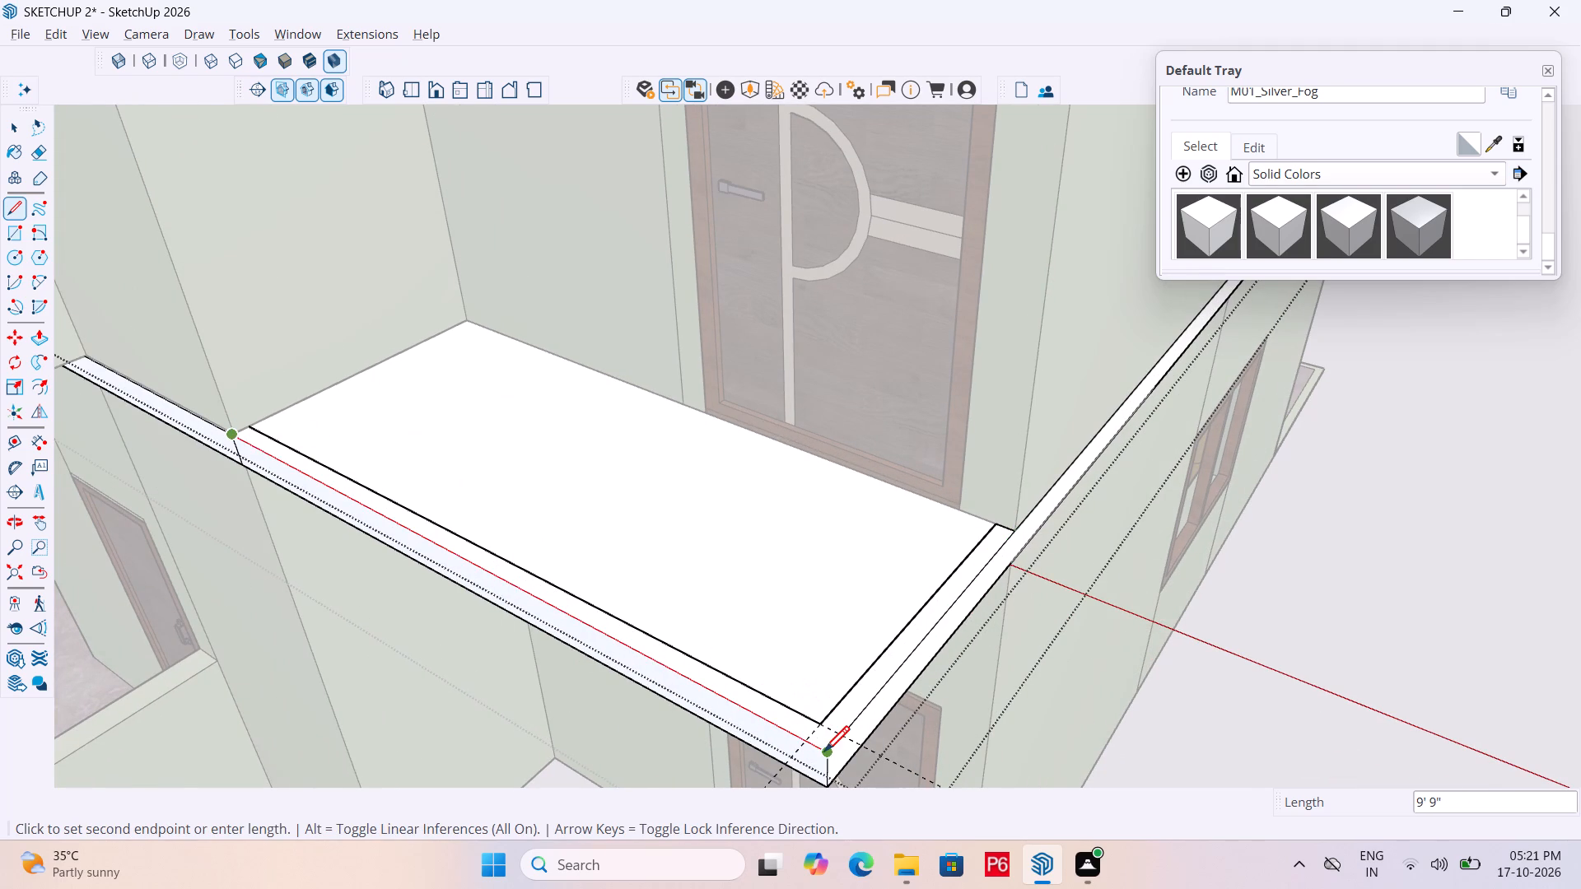
pyautogui.click(824, 754)
pyautogui.click(233, 432)
pyautogui.click(244, 426)
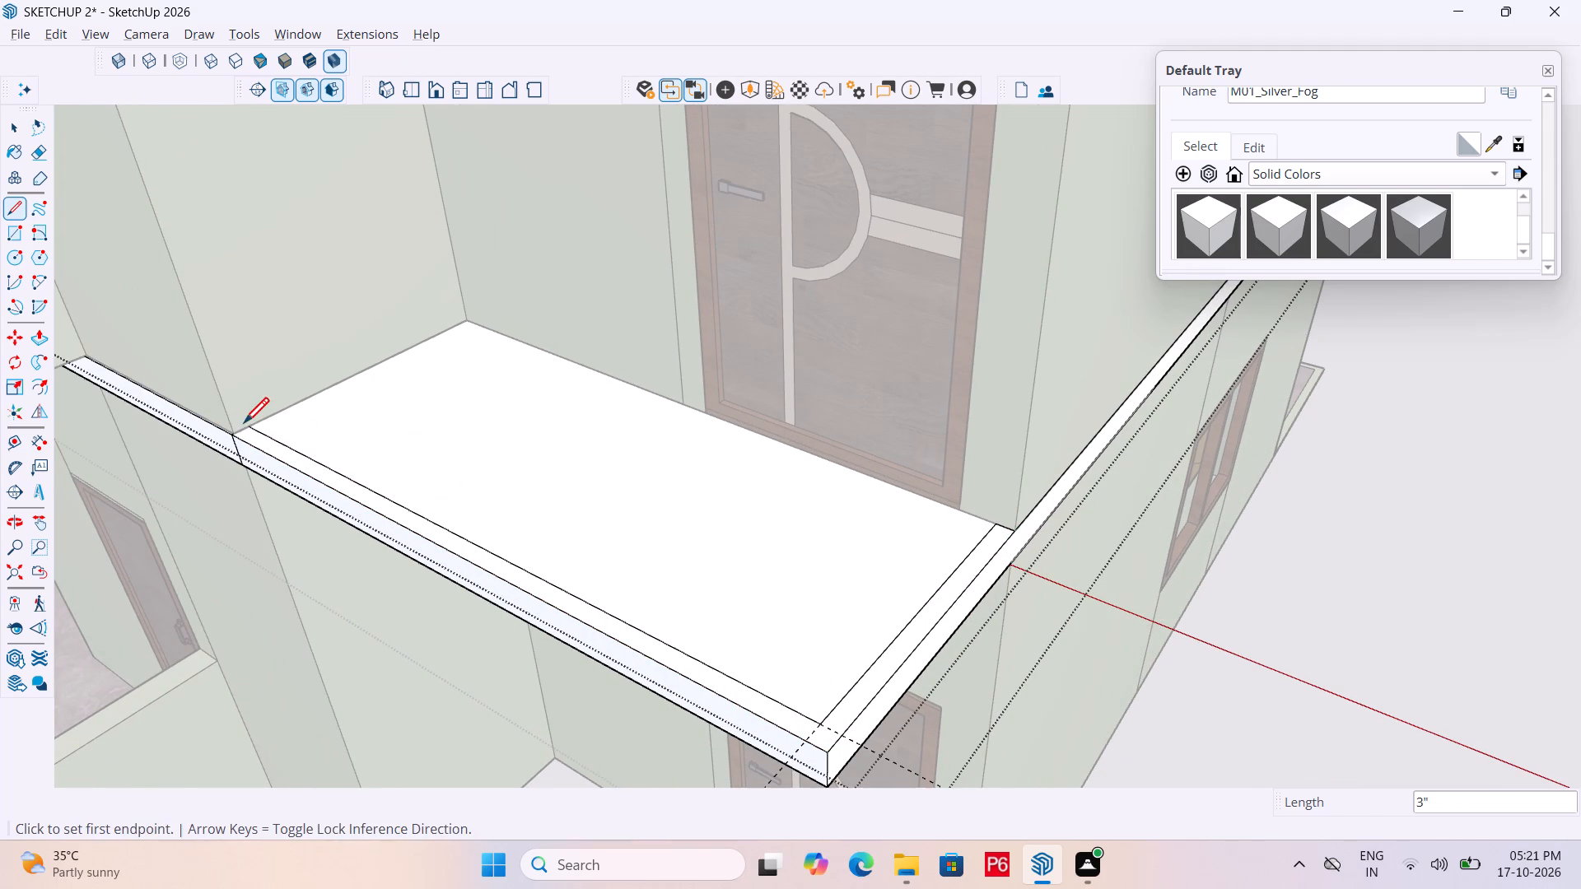
pyautogui.press('space')
# Erase the two construction guides along the entrance landing's edges and save the model.
pyautogui.scroll(-5, 371, 462)
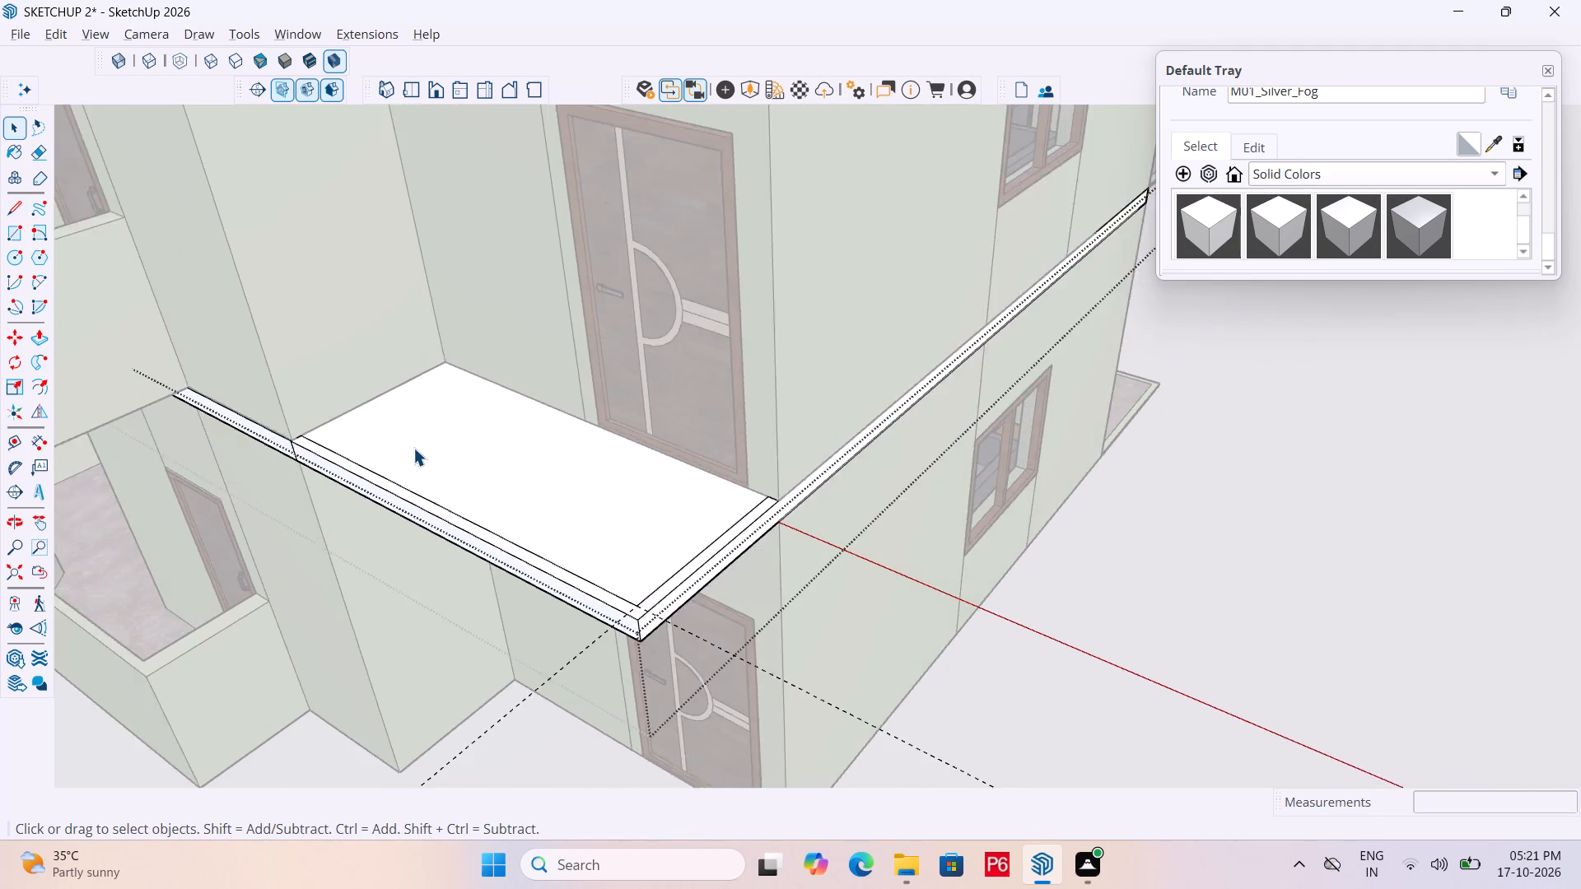
pyautogui.scroll(-3, 413, 448)
pyautogui.press('p')
pyautogui.press('e')
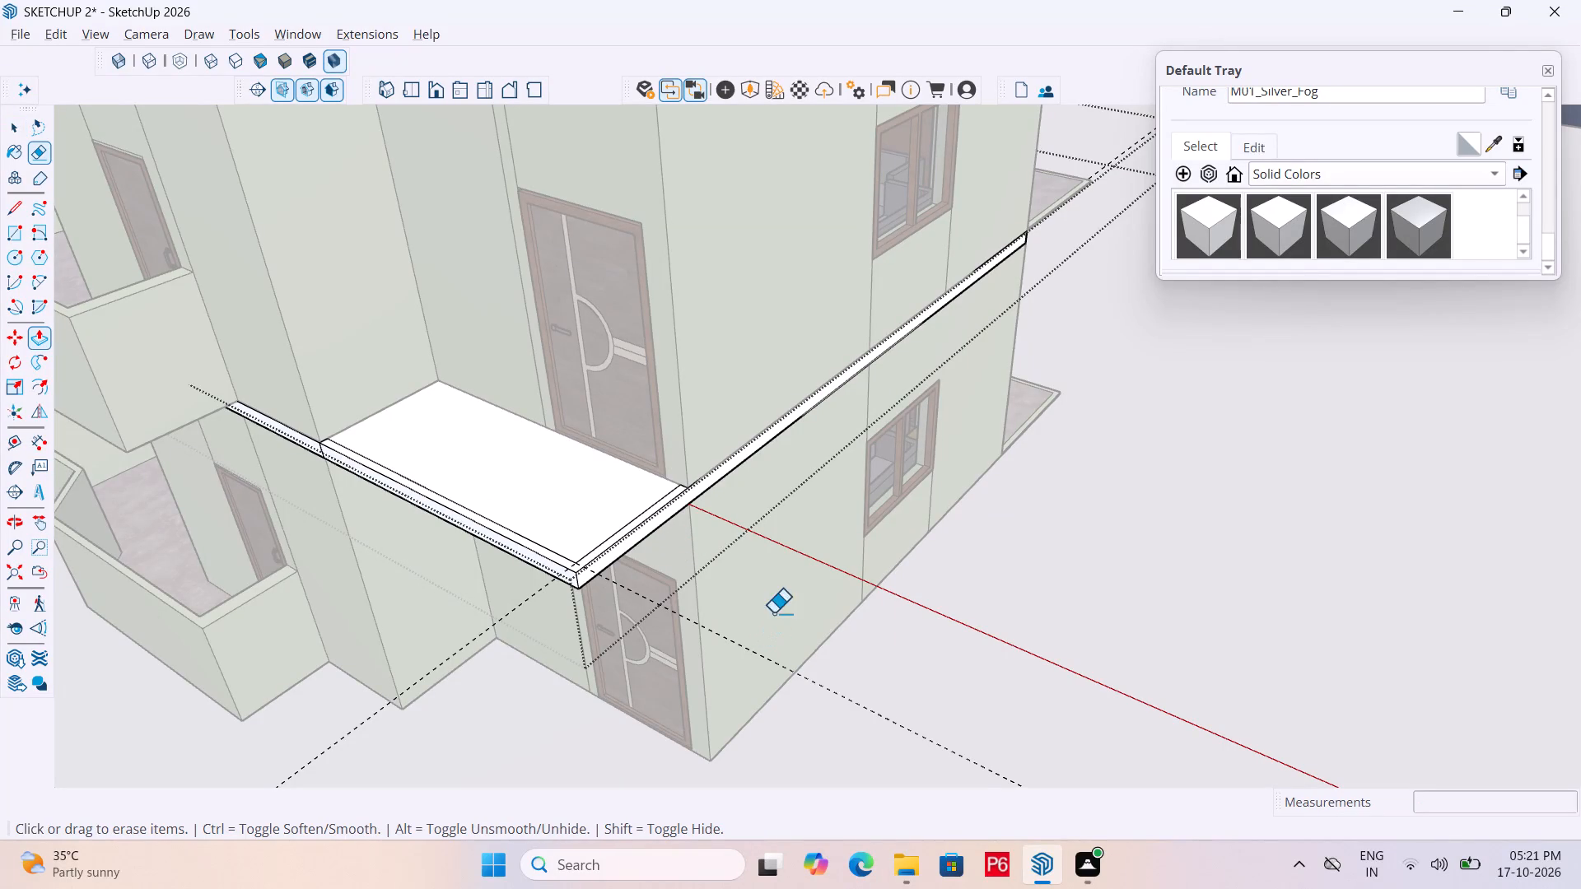
pyautogui.moveTo(874, 747); pyautogui.dragTo(891, 709)
pyautogui.moveTo(380, 723); pyautogui.dragTo(354, 707)
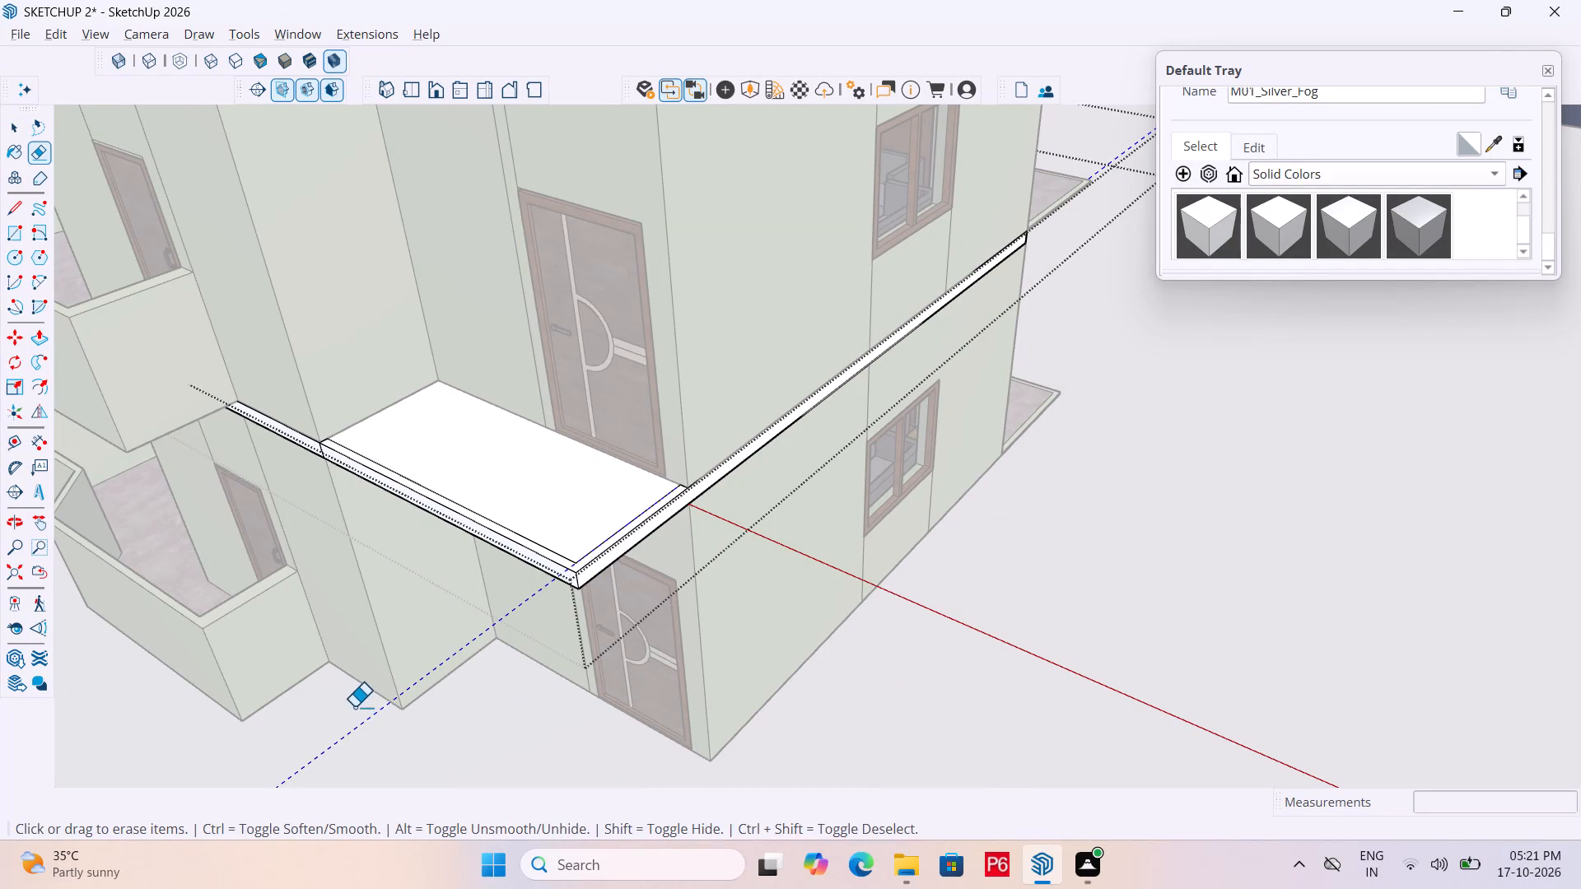
pyautogui.moveTo(354, 707); pyautogui.dragTo(354, 702)
pyautogui.hotkey('ctrl', 's')
pyautogui.hotkey('ctrl', 's')
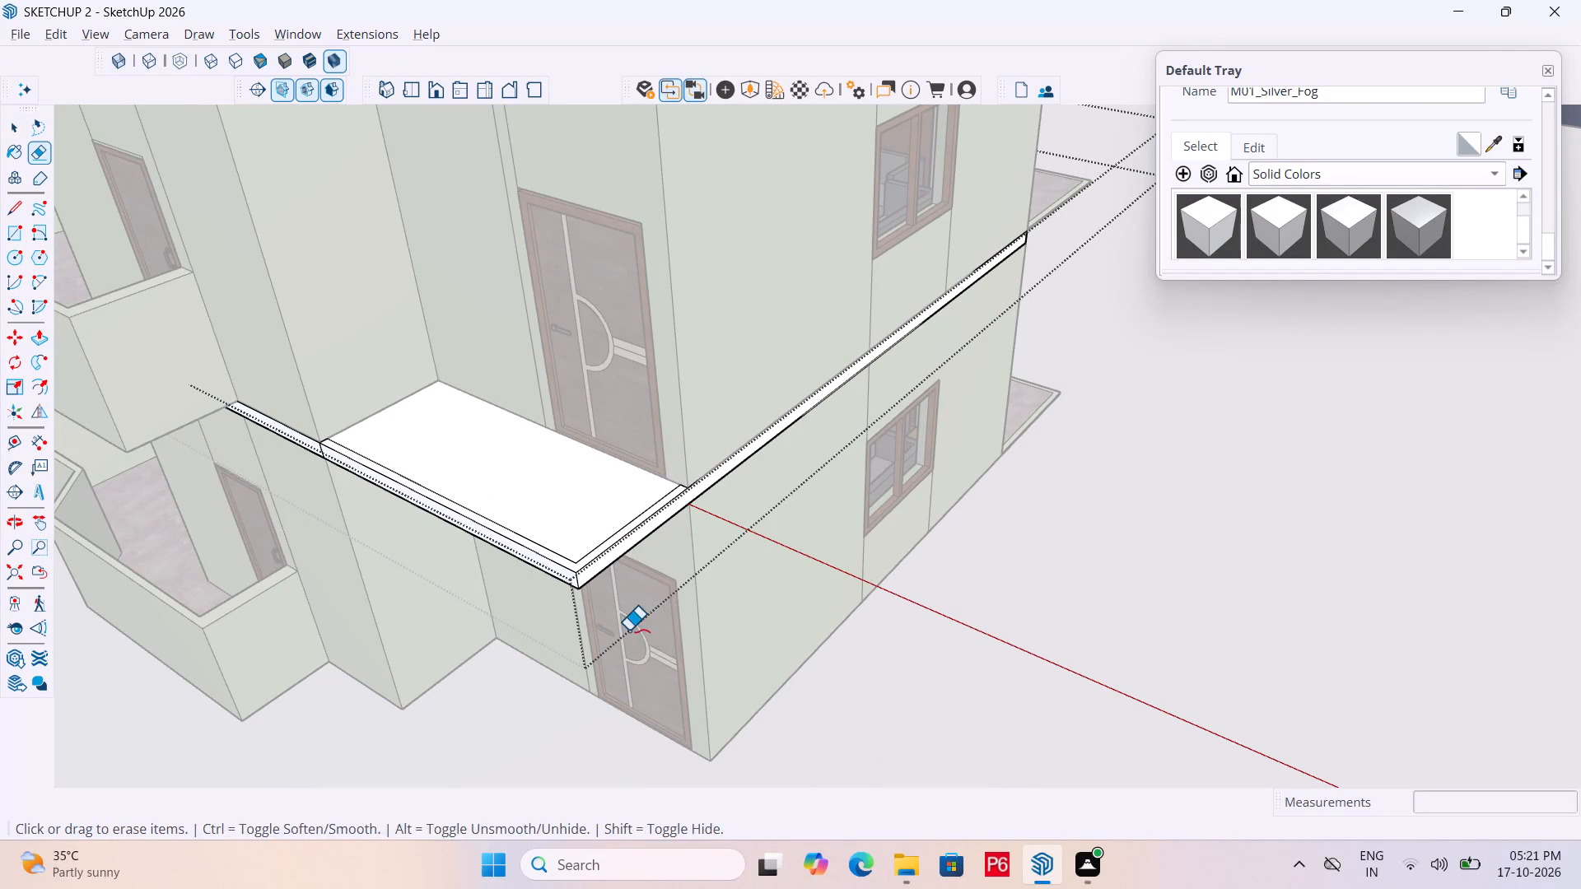
# Extrude the landing's L-shaped border strip upward 3' to form a parapet, and leave the floor slab group.
pyautogui.scroll(2, 357, 390)
pyautogui.moveTo(357, 575); pyautogui.dragTo(347, 592, button='middle')
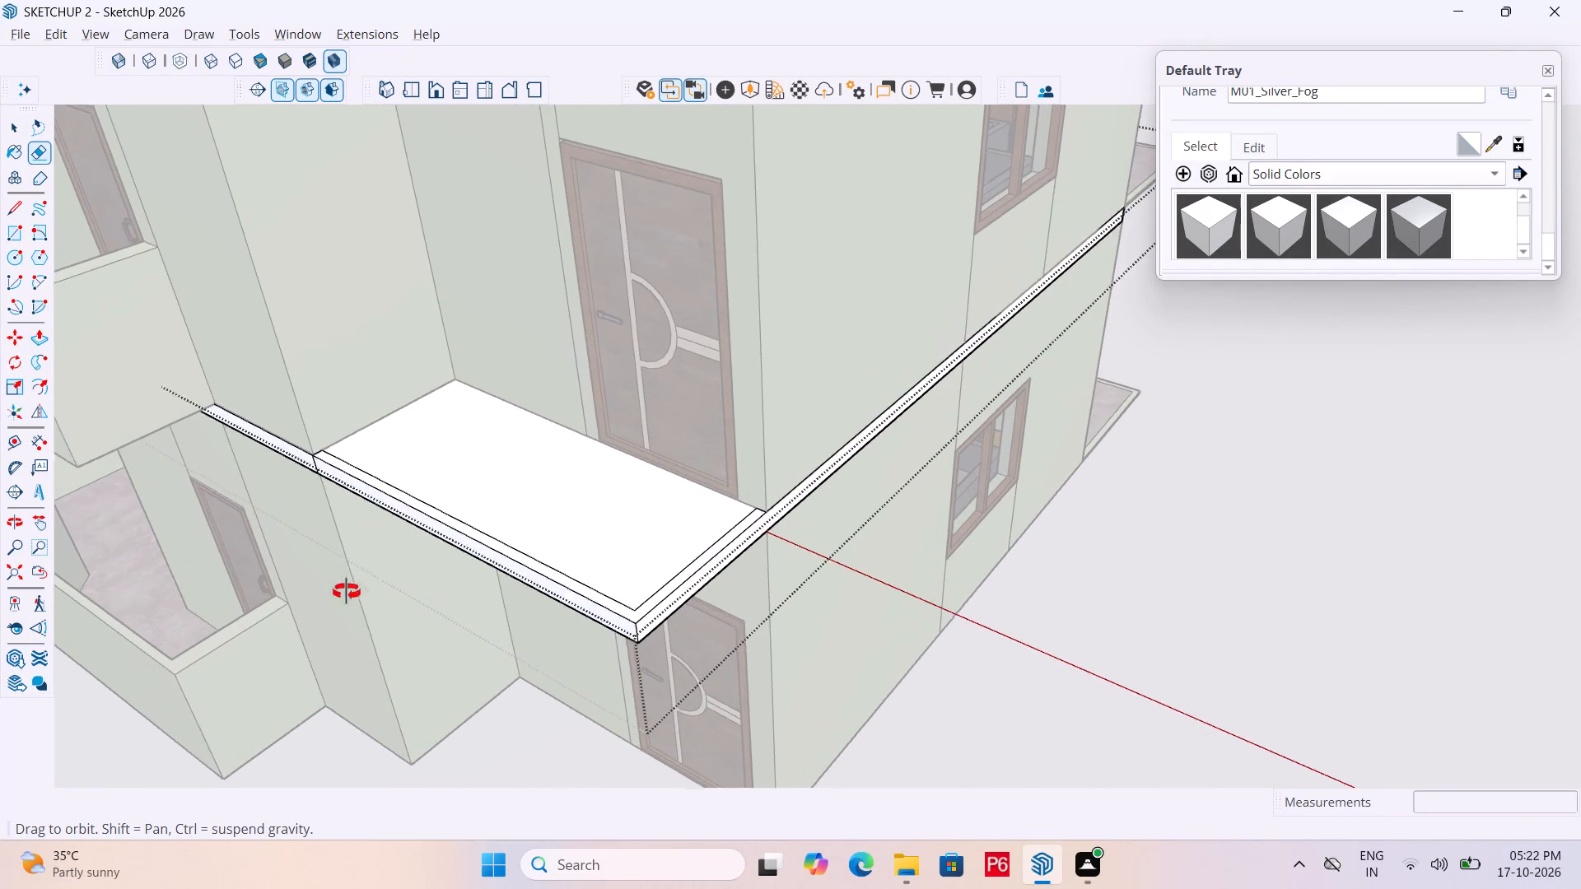
pyautogui.moveTo(347, 592); pyautogui.dragTo(380, 603, button='middle')
pyautogui.scroll(4, 442, 479)
pyautogui.scroll(-2, 534, 560)
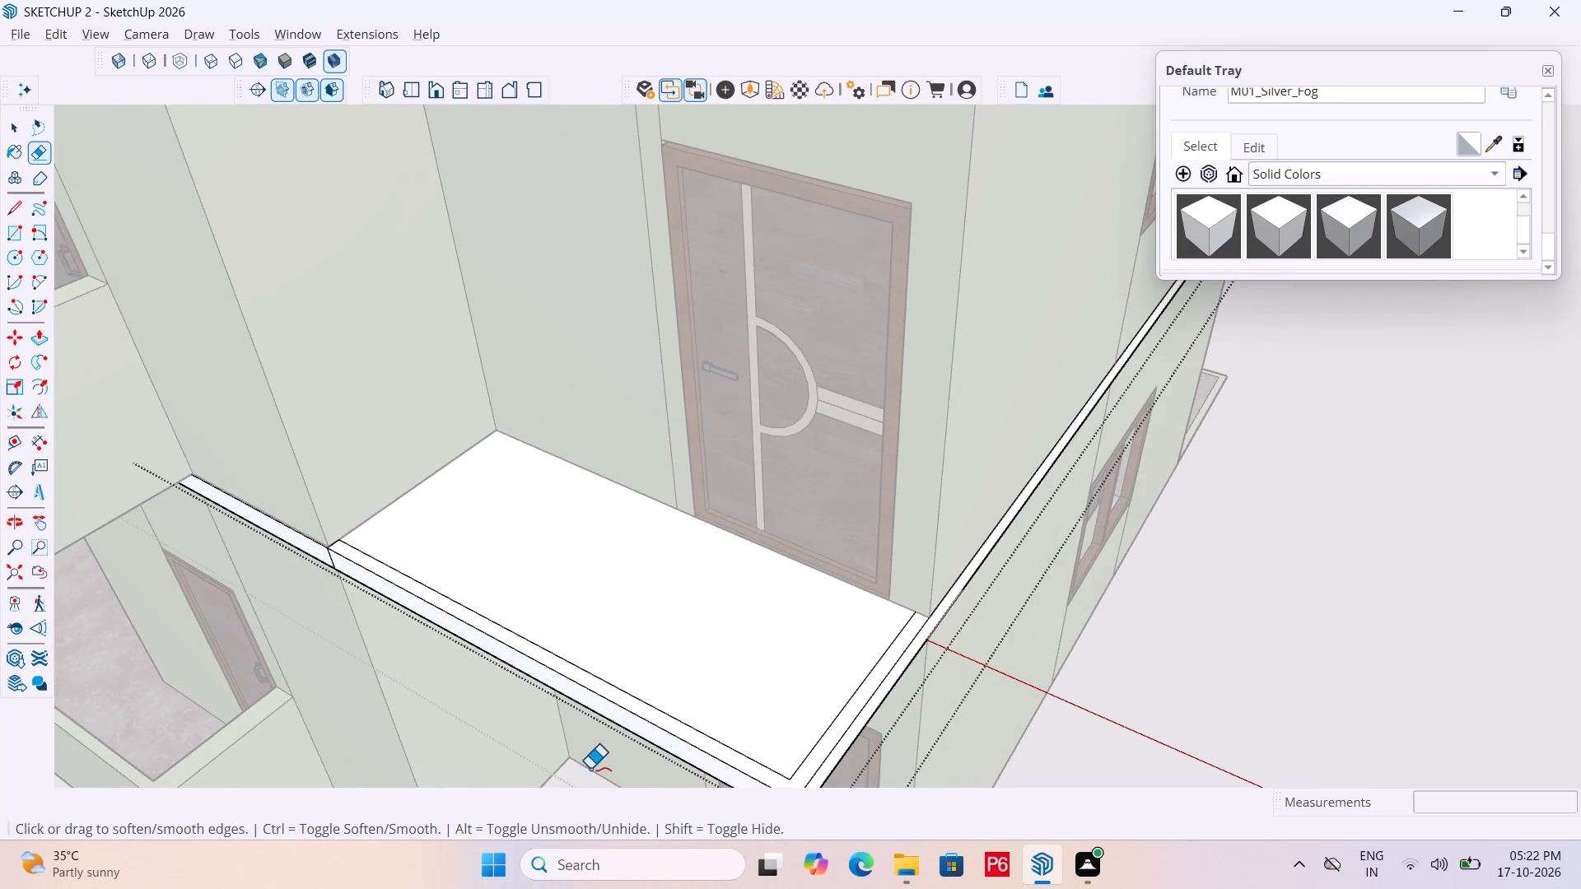
pyautogui.scroll(-3, 806, 618)
pyautogui.scroll(2, 820, 739)
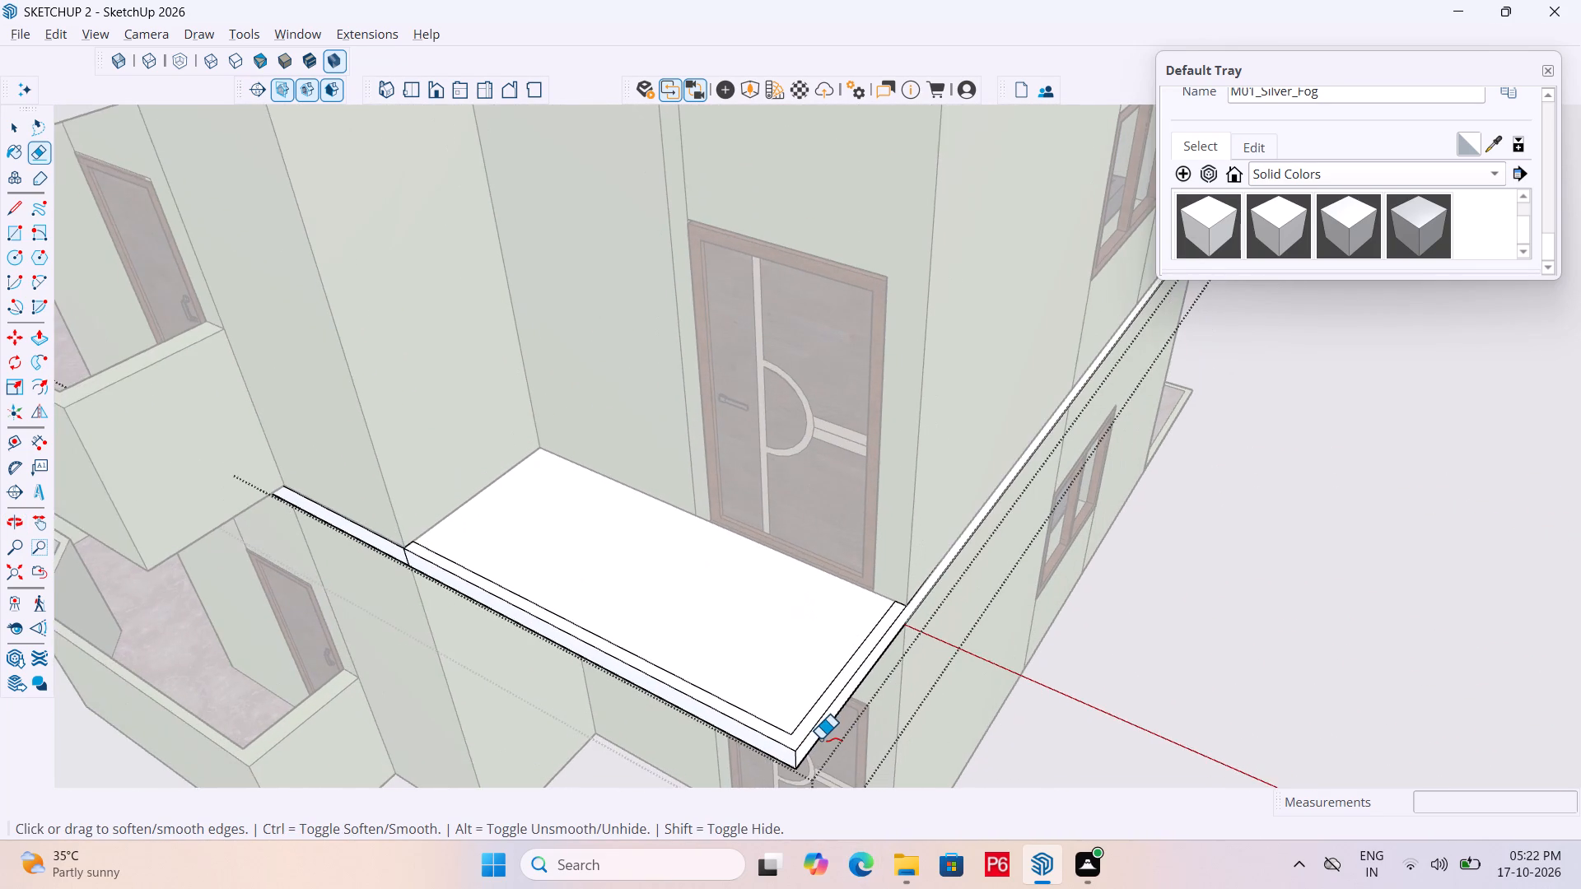
pyautogui.scroll(3, 820, 739)
pyautogui.press('p')
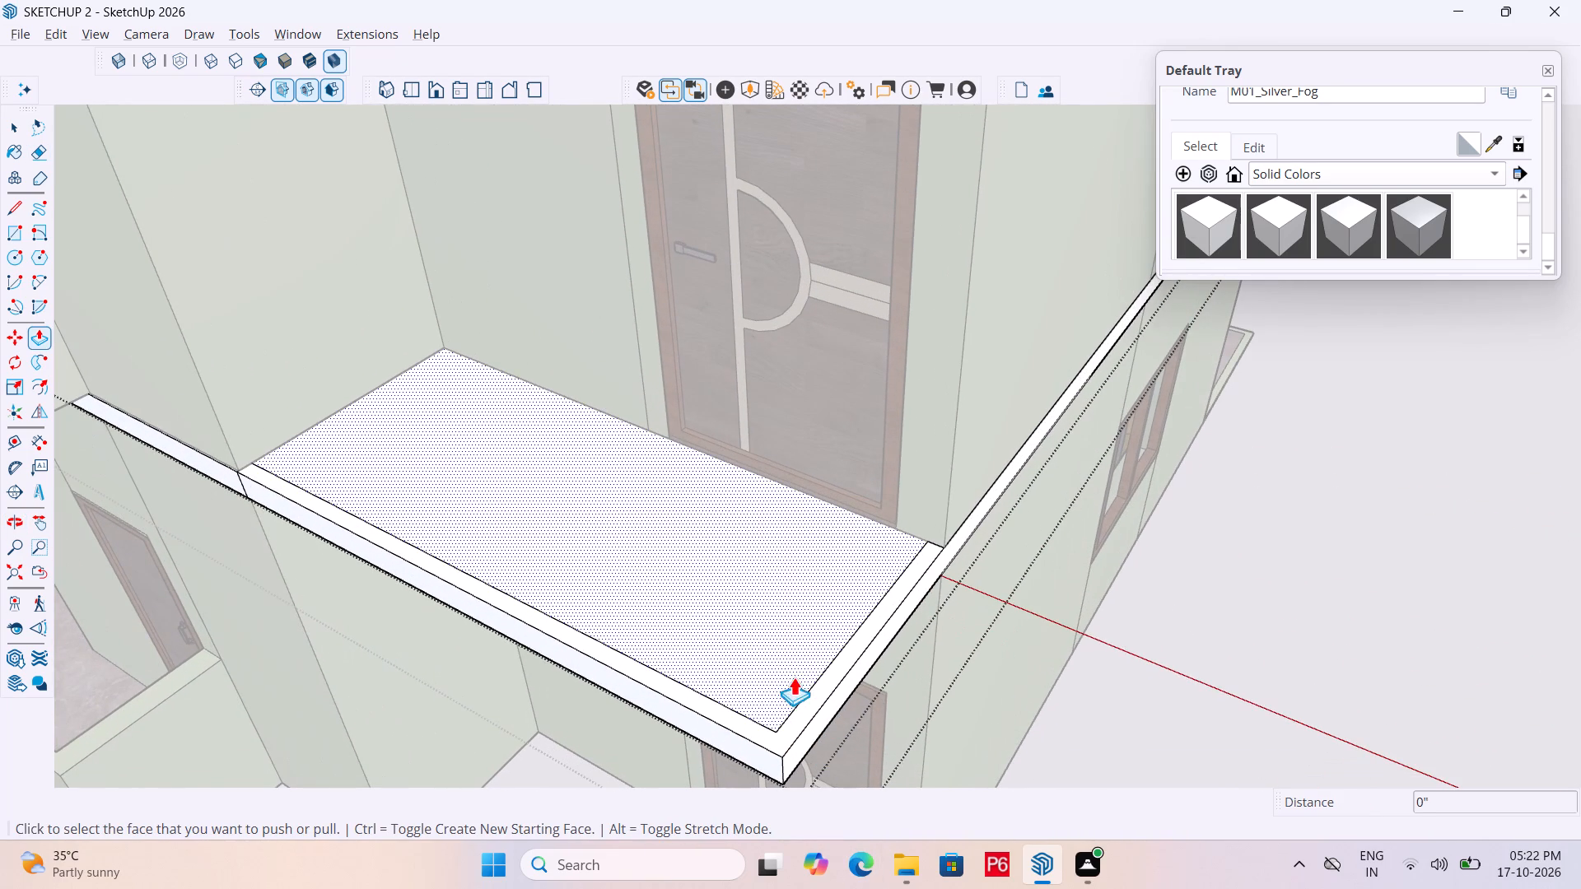
pyautogui.click(807, 719)
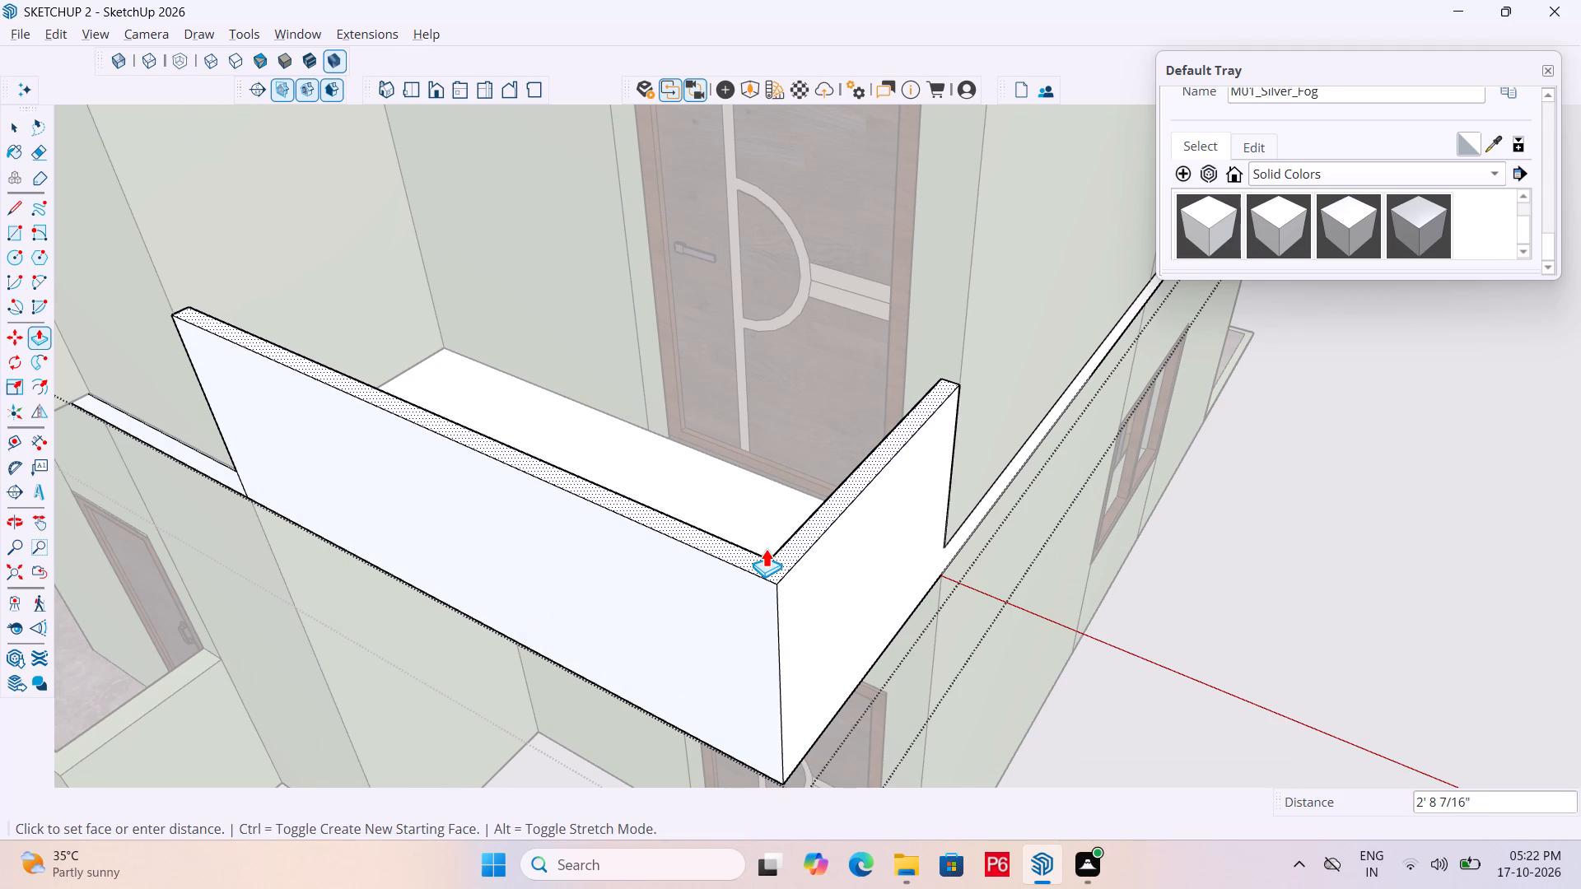
pyautogui.write("3'")
pyautogui.press('Return')
pyautogui.scroll(-4, 604, 422)
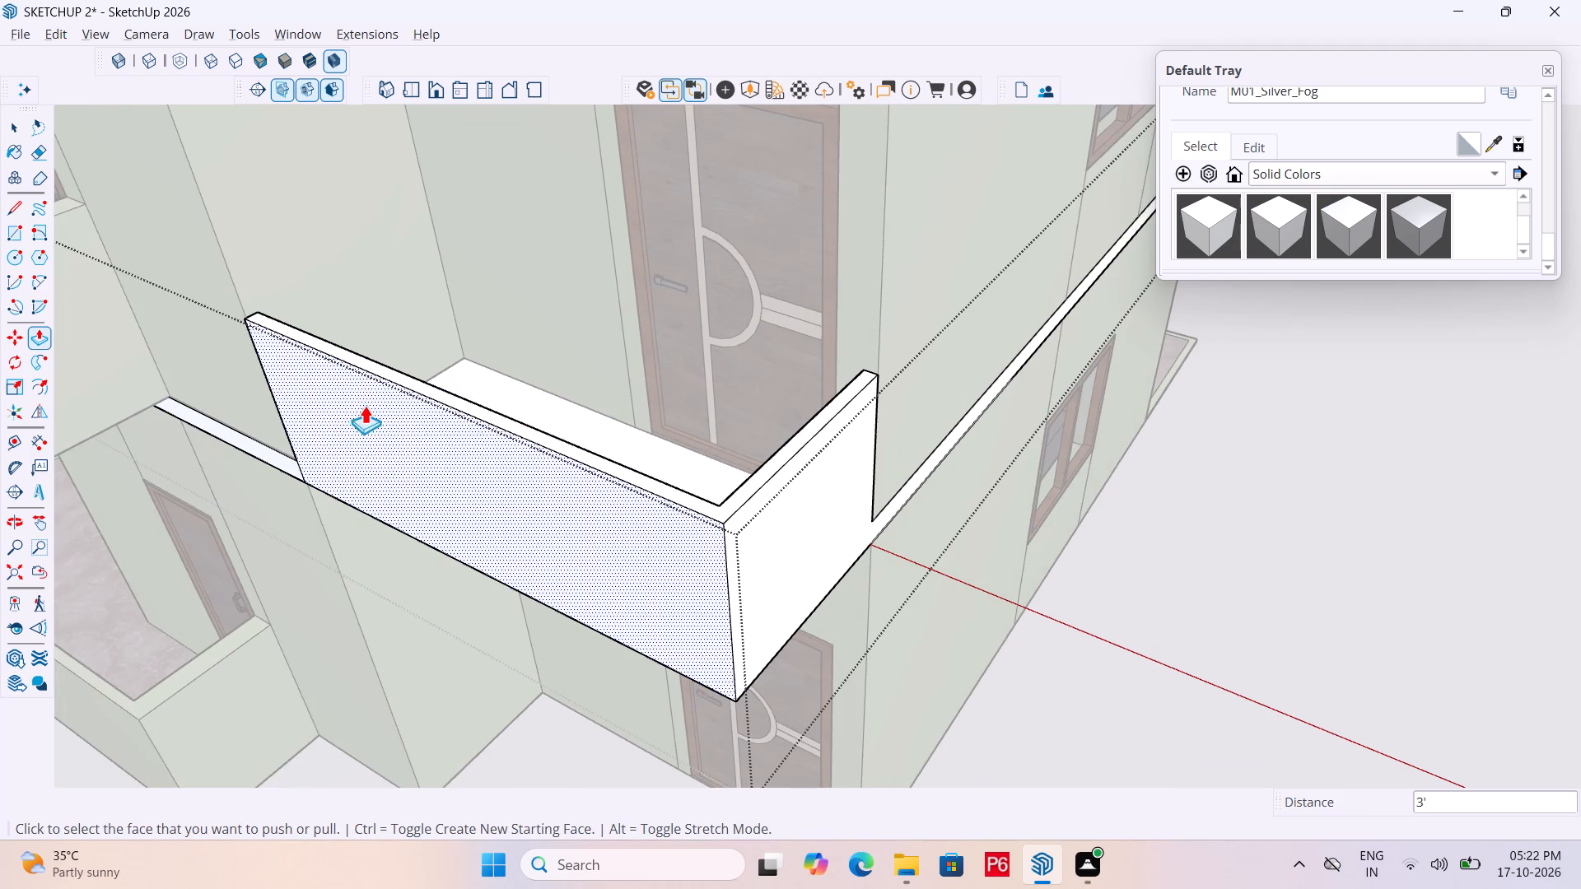
pyautogui.scroll(-2, 1071, 483)
pyautogui.press('space')
pyautogui.click(1375, 513)
# Save the model with the new landing parapet.
pyautogui.moveTo(570, 296); pyautogui.dragTo(729, 231, button='middle')
pyautogui.moveTo(730, 229); pyautogui.dragTo(585, 189, button='middle')
pyautogui.keyDown('ctrl'); pyautogui.middleClick(584, 189); pyautogui.keyUp('ctrl')
pyautogui.hotkey('ctrl', 's')
pyautogui.hotkey('ctrl', 's')
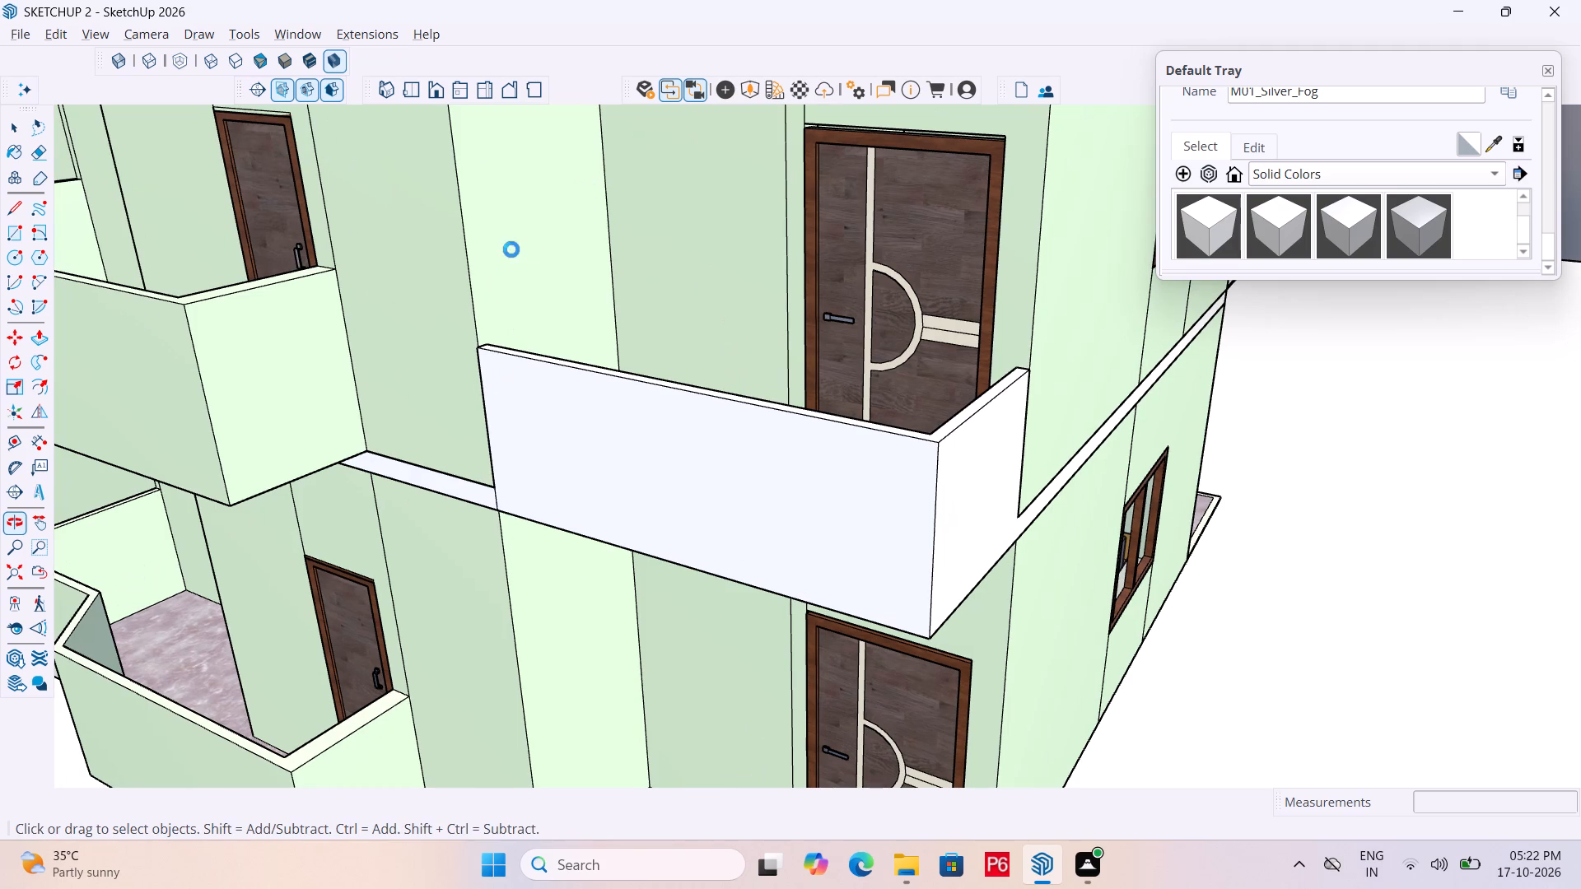
# Examine the house's front facade, balconies, landing parapet and roof from low and high viewpoints.
pyautogui.scroll(-4, 648, 379)
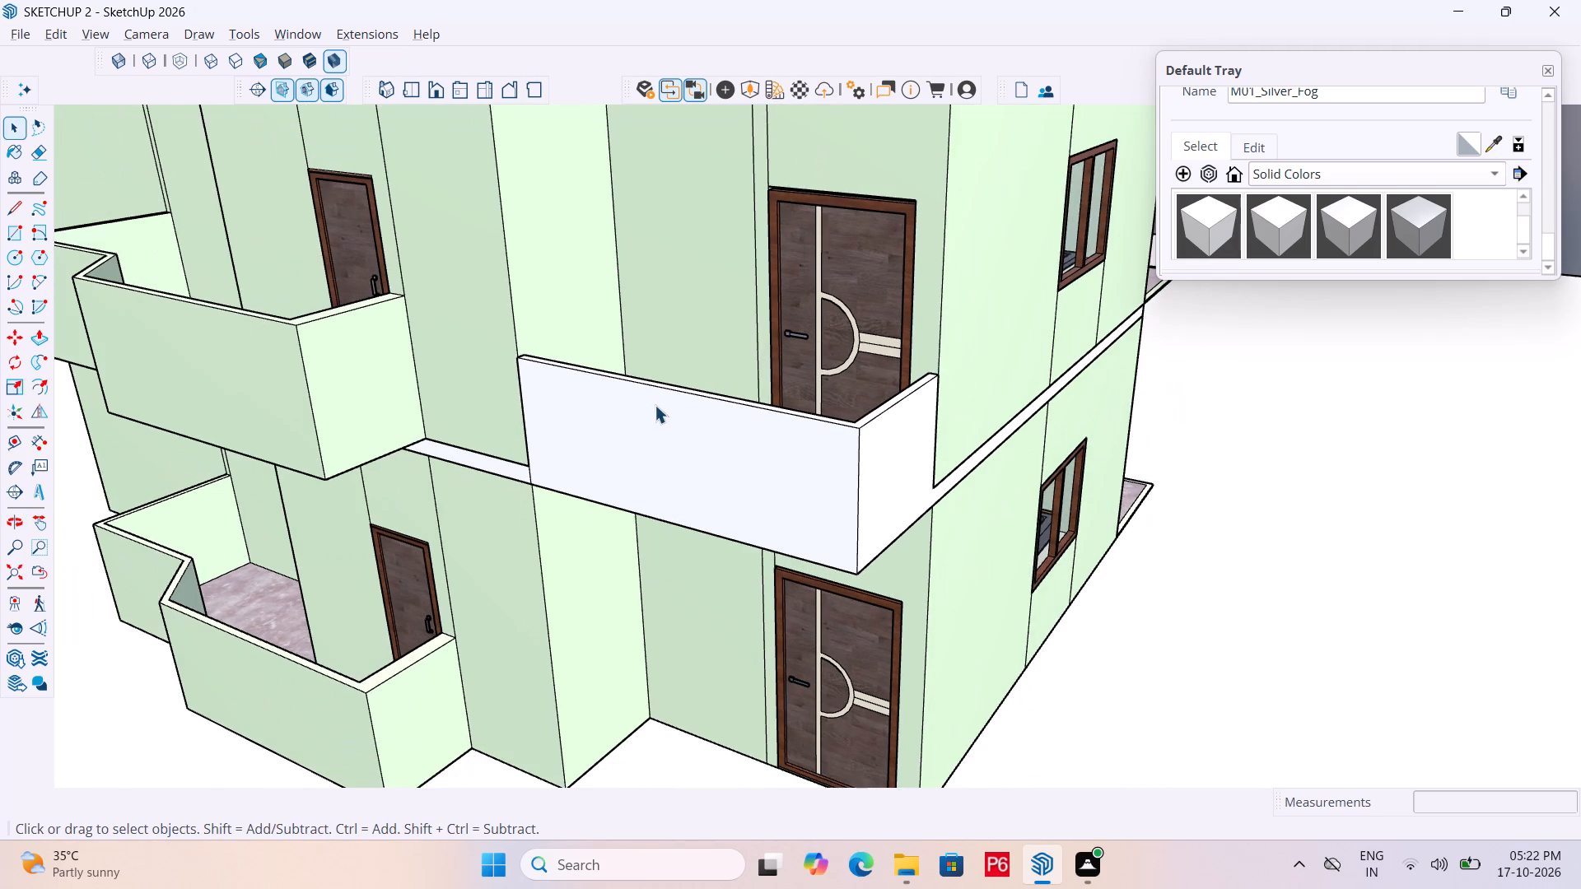
pyautogui.scroll(-7, 655, 406)
pyautogui.moveTo(289, 242); pyautogui.dragTo(416, 320, button='middle')
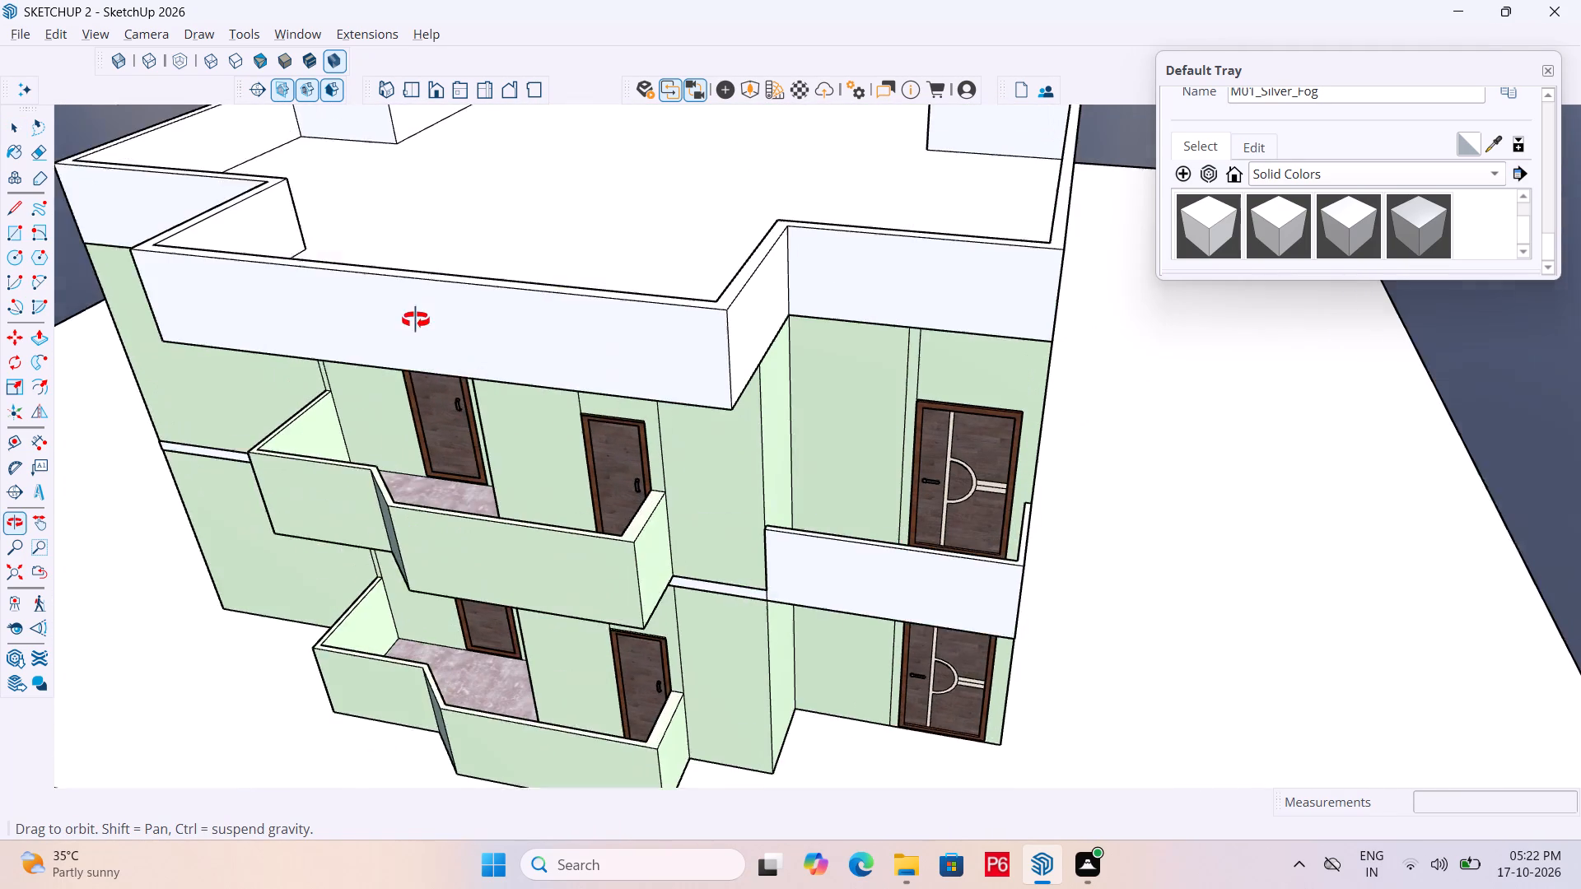
pyautogui.moveTo(416, 320); pyautogui.dragTo(410, 345, button='middle')
pyautogui.moveTo(828, 344); pyautogui.dragTo(838, 343, button='middle')
pyautogui.moveTo(838, 347); pyautogui.dragTo(721, 374, button='middle')
pyautogui.scroll(-3, 688, 401)
pyautogui.moveTo(662, 366); pyautogui.dragTo(698, 228, button='middle')
pyautogui.moveTo(777, 135); pyautogui.dragTo(902, 49, button='middle')
pyautogui.scroll(-4, 762, 276)
pyautogui.moveTo(817, 244); pyautogui.dragTo(750, 202, button='middle')
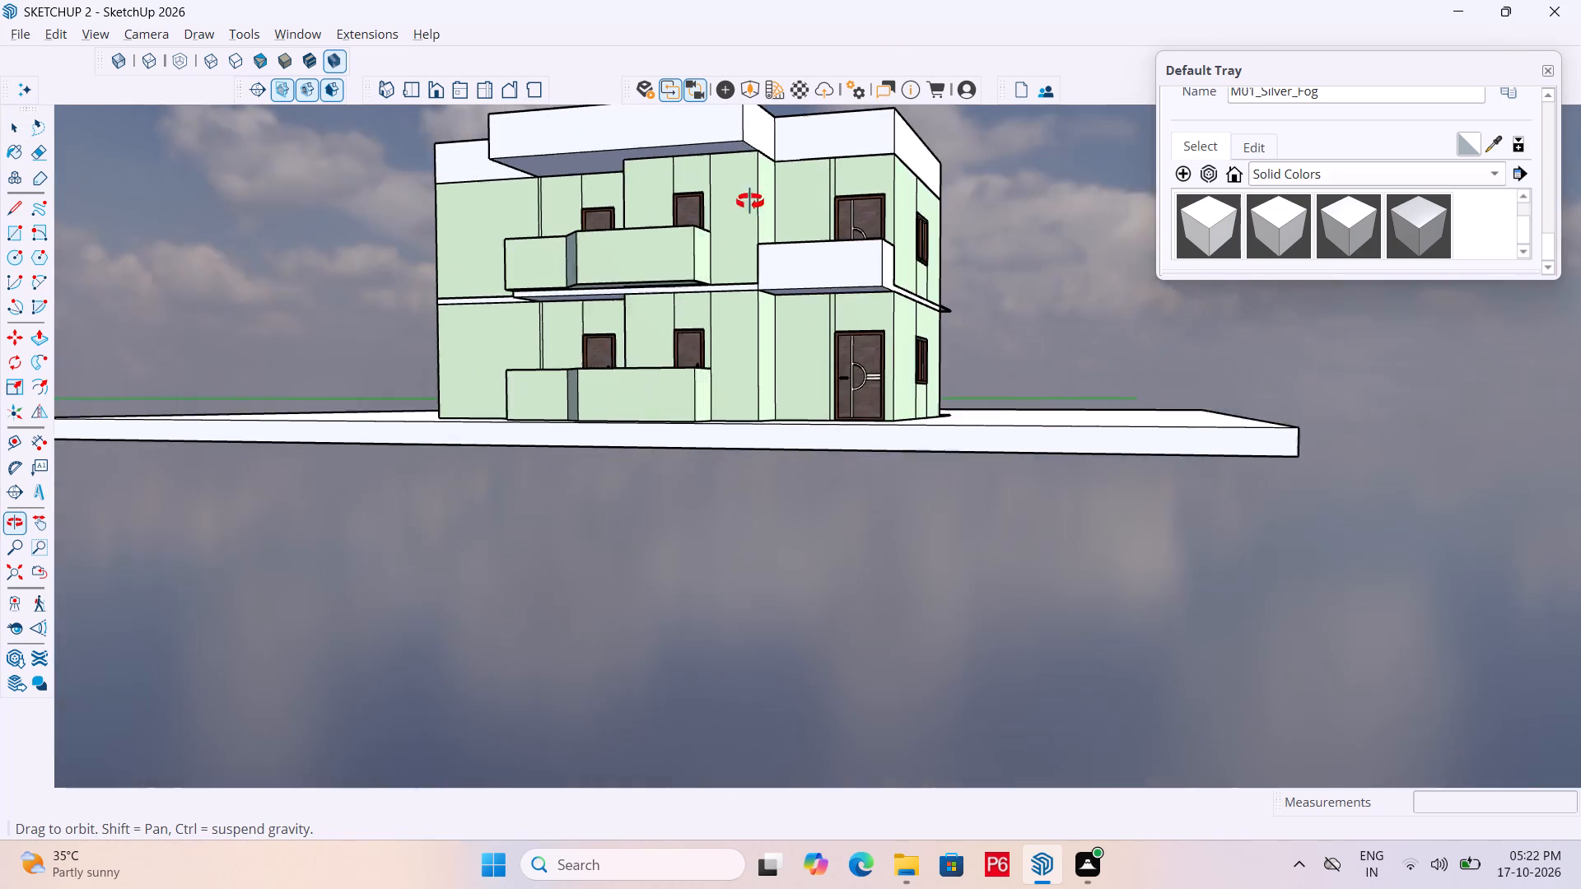
pyautogui.moveTo(750, 202); pyautogui.dragTo(627, 221, button='middle')
pyautogui.moveTo(601, 270); pyautogui.dragTo(622, 526, button='middle')
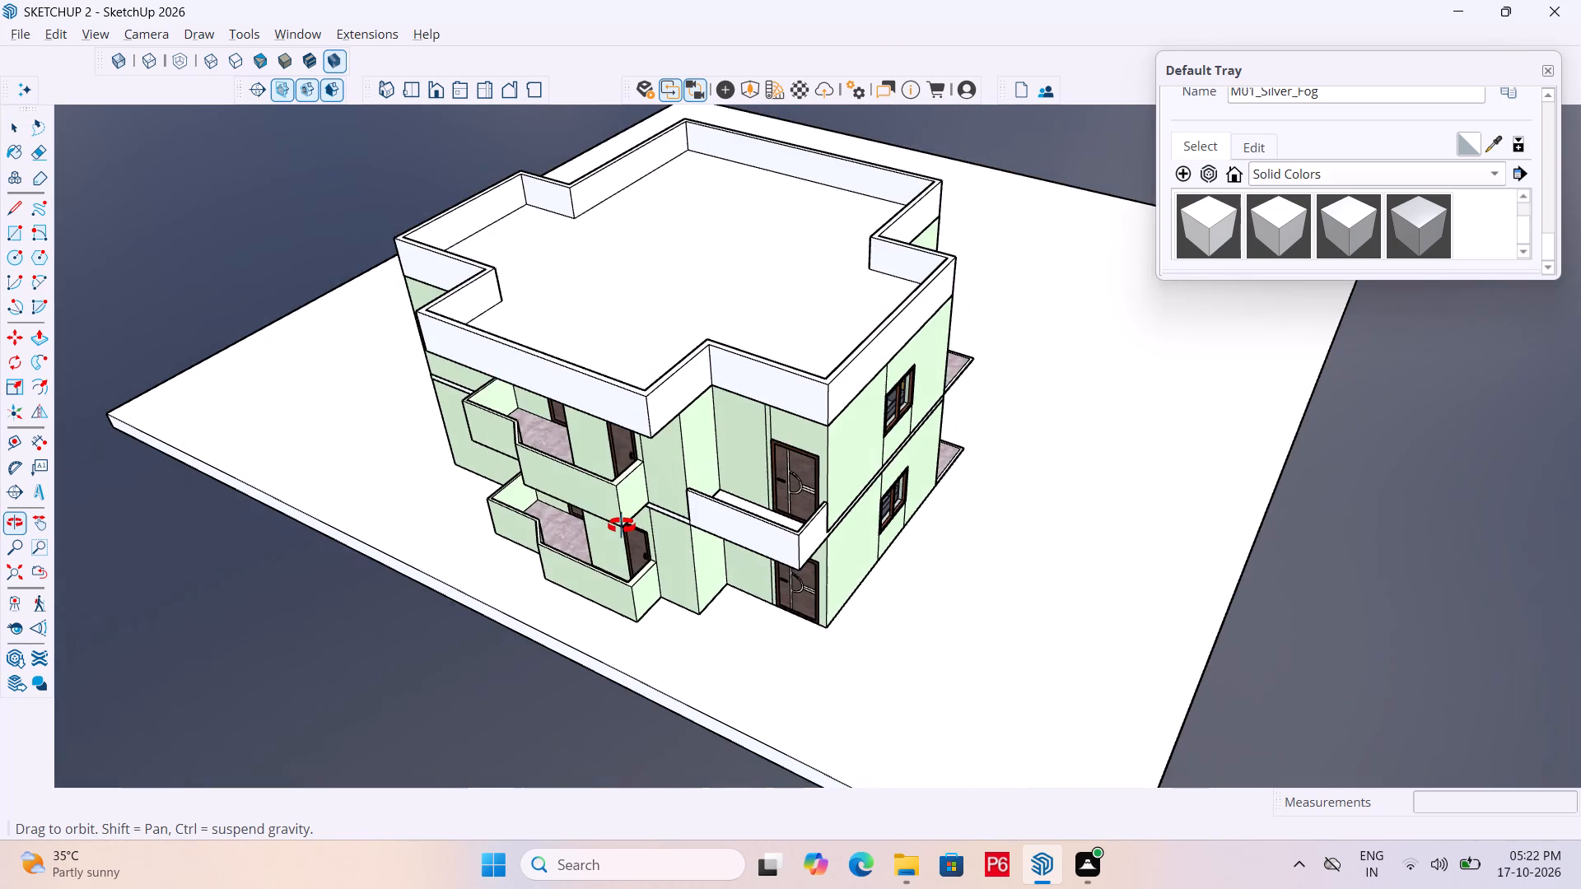
pyautogui.moveTo(622, 526); pyautogui.dragTo(639, 486, button='middle')
pyautogui.middleClick(663, 432)
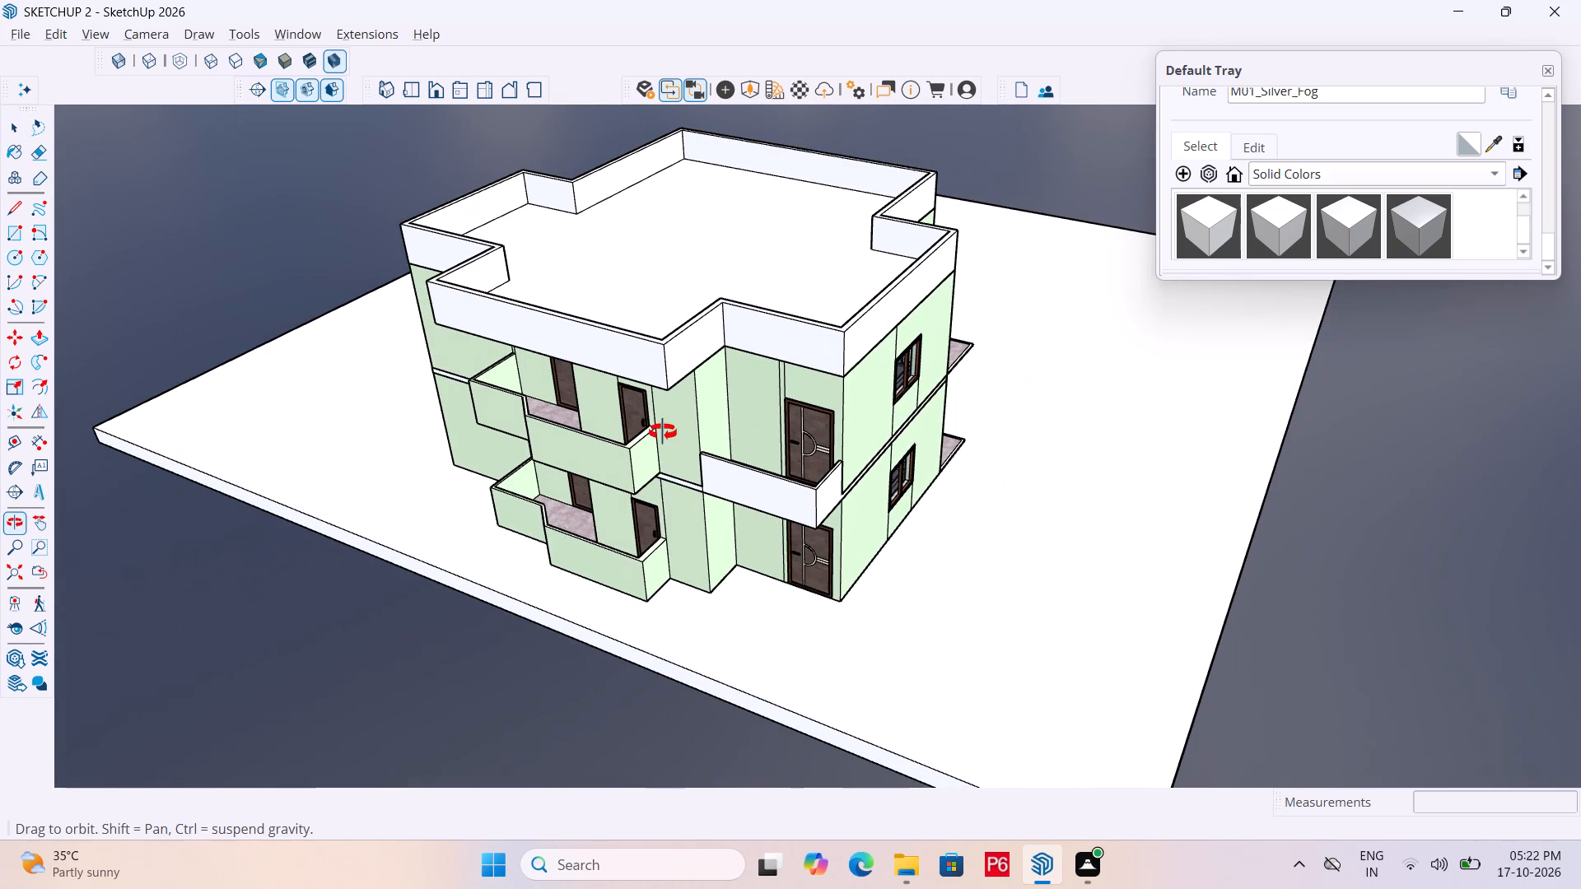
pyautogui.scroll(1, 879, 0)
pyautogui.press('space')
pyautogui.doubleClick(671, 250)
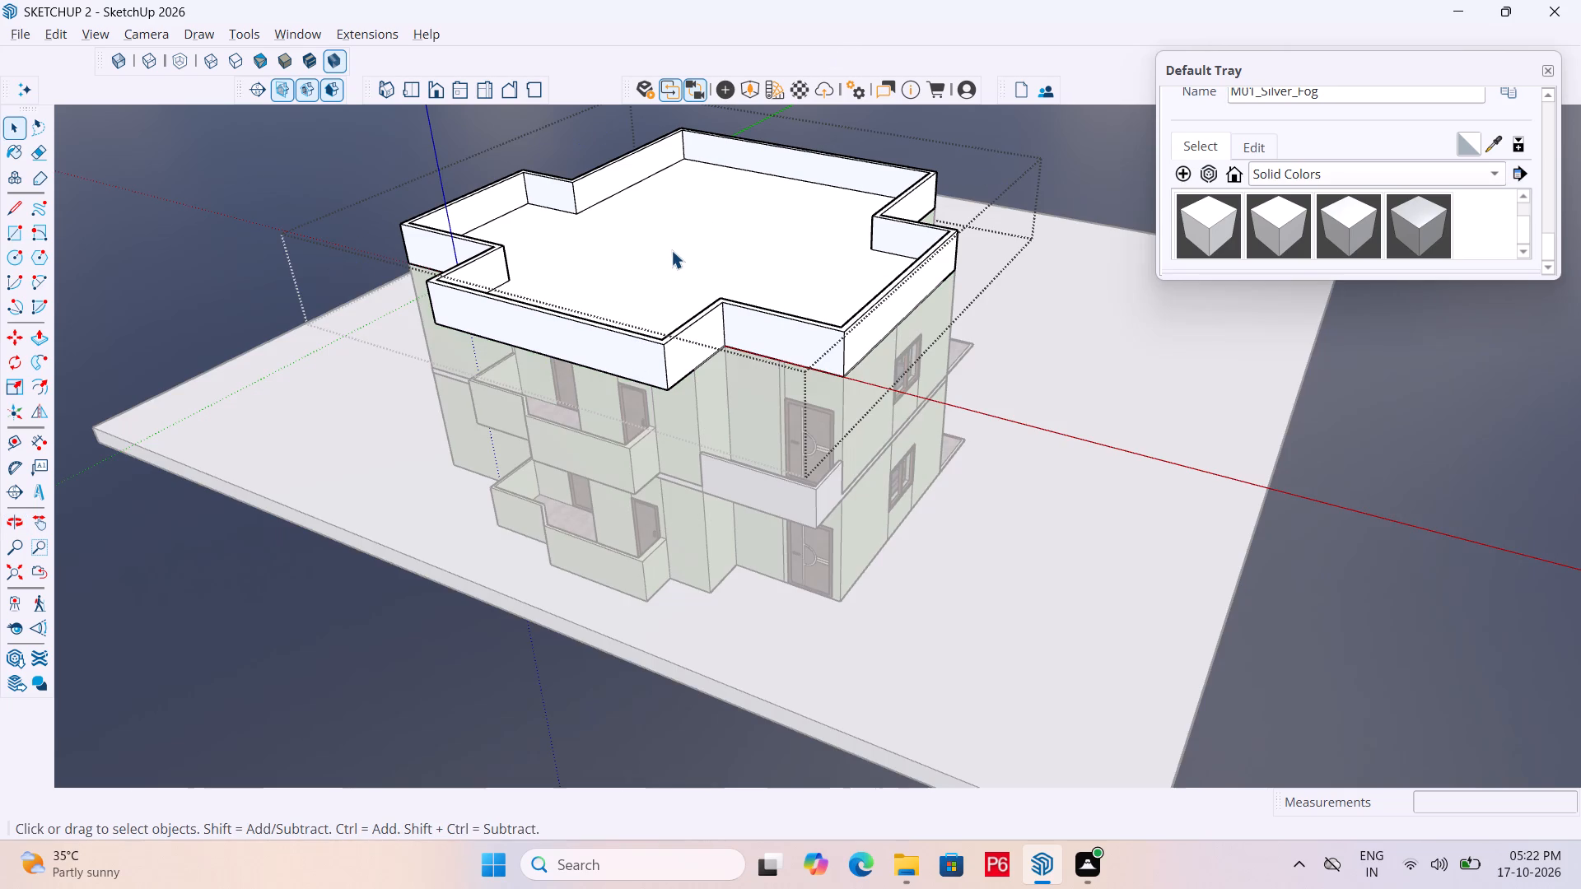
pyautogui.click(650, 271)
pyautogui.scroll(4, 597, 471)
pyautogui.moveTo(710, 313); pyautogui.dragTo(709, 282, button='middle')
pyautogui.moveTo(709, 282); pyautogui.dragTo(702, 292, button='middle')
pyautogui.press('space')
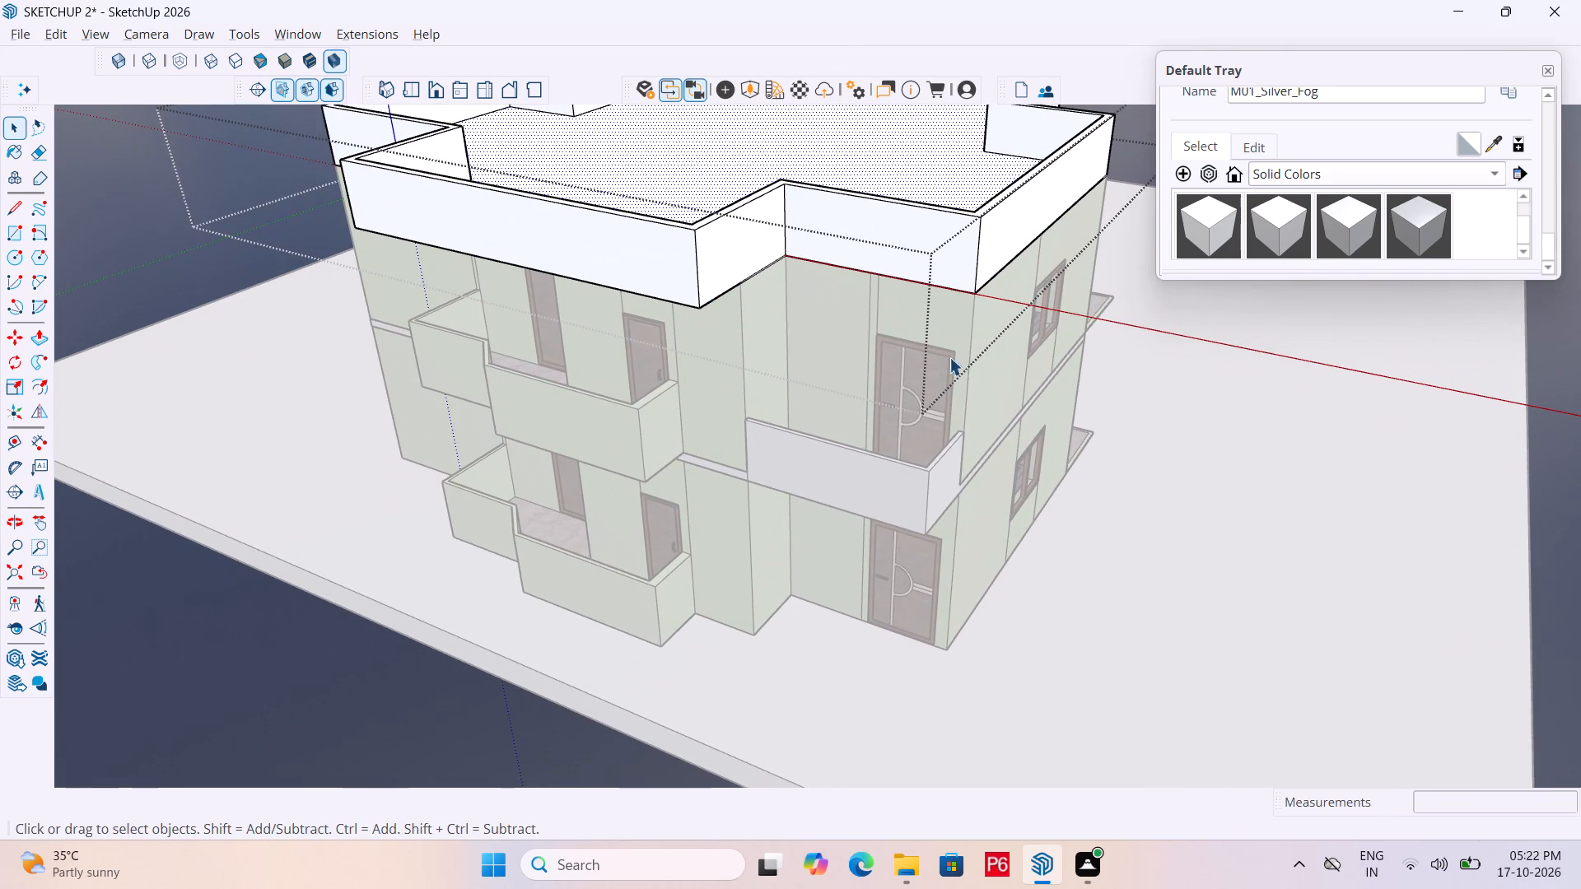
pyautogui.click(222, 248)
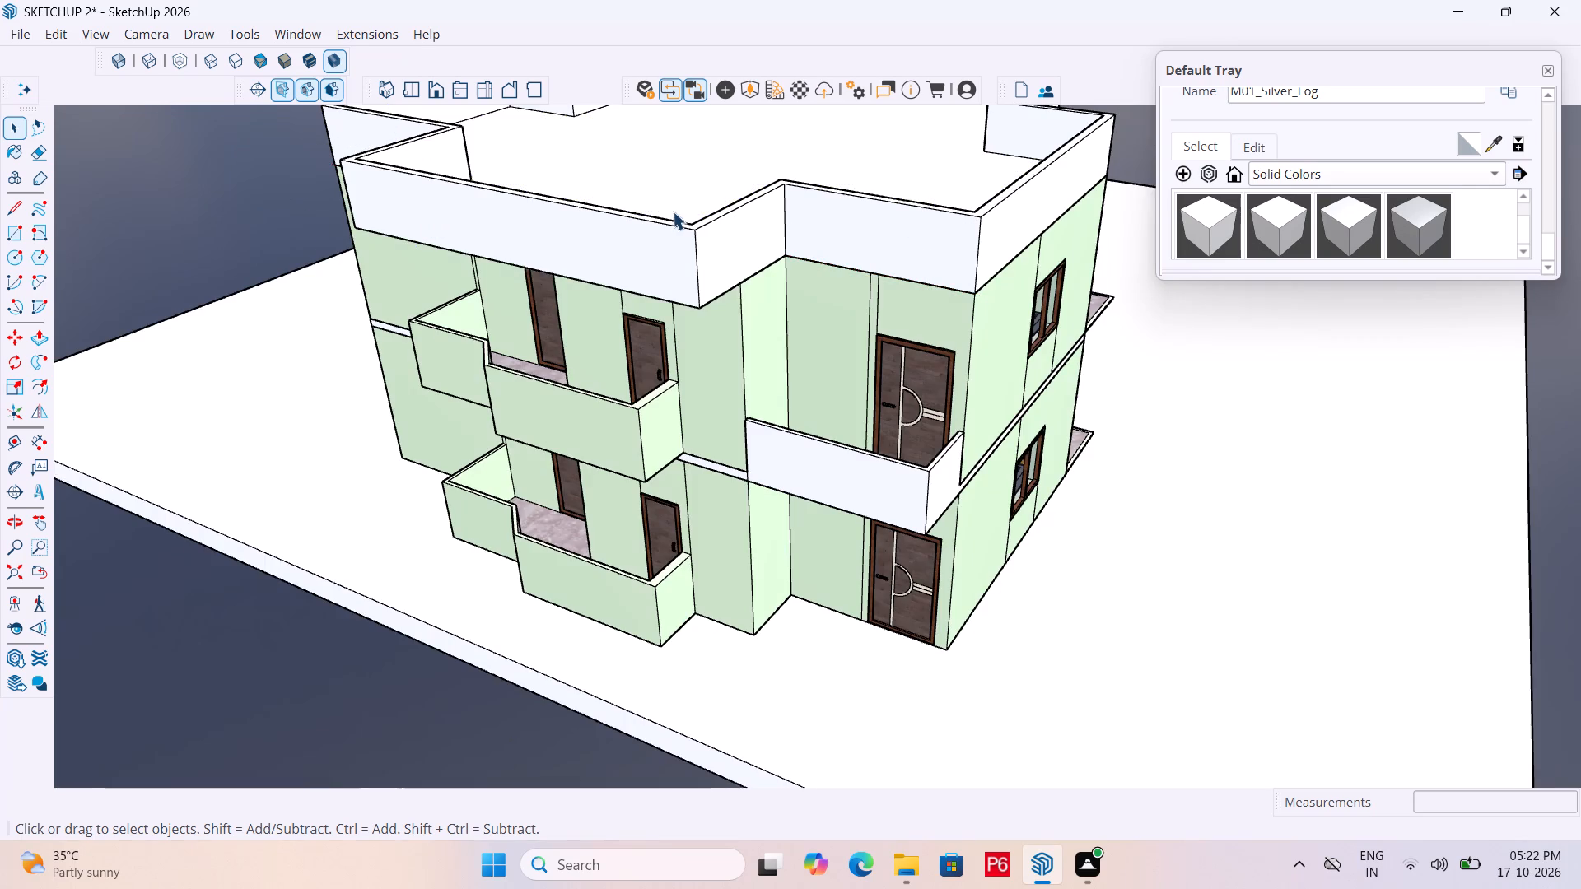
# Open the roof slab group and push the parapet's top face down 3', flush with the roof surface.
pyautogui.moveTo(678, 256); pyautogui.dragTo(687, 552, button='middle')
pyautogui.scroll(-2, 587, 418)
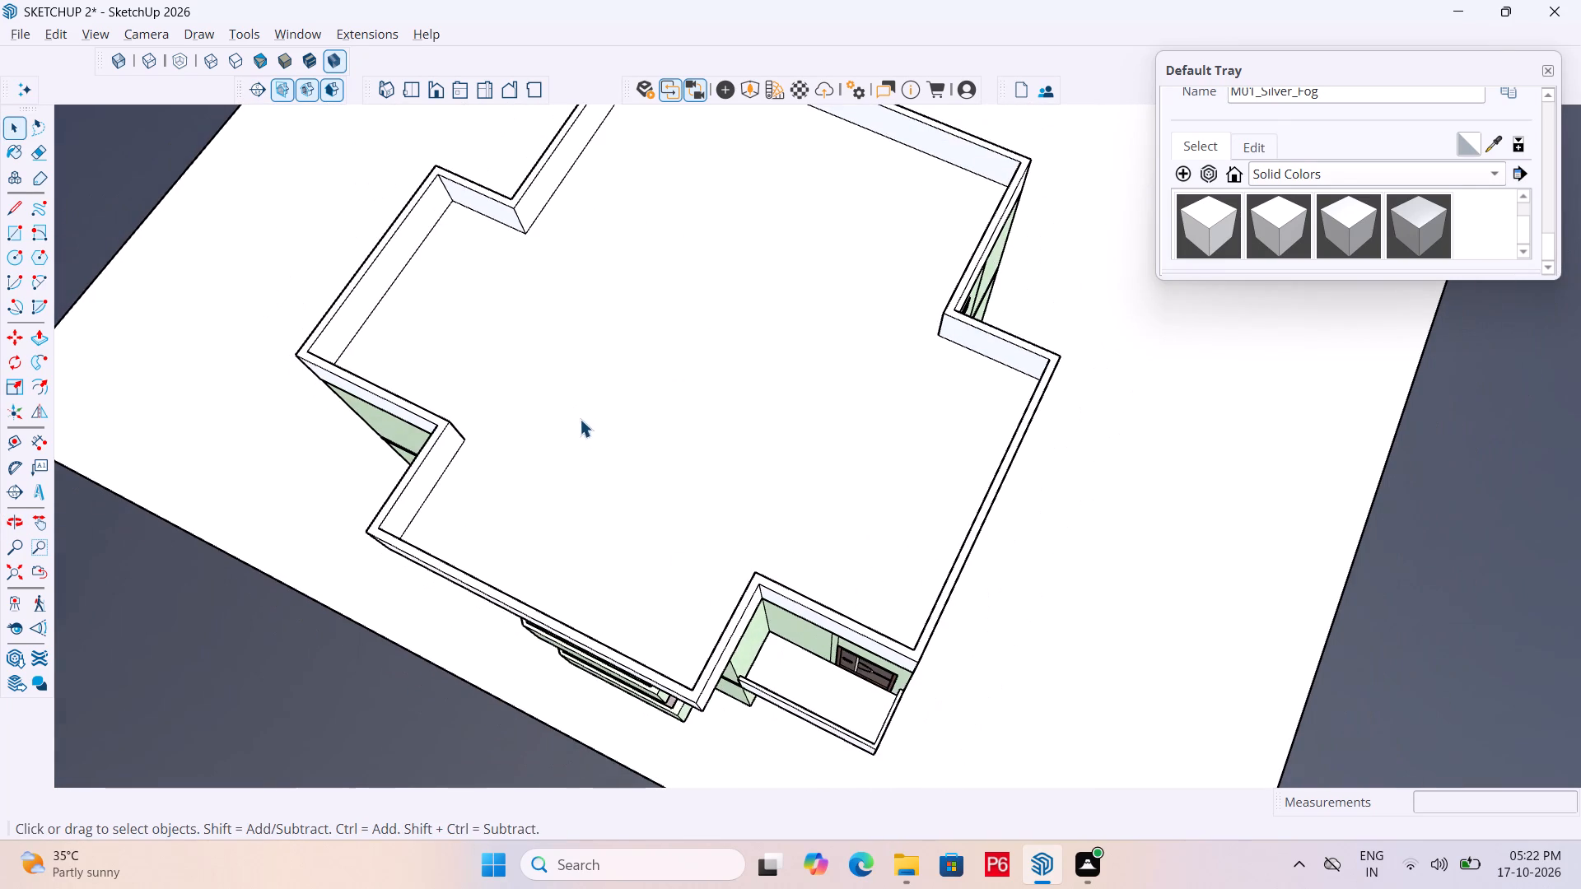
pyautogui.scroll(4, 979, 868)
pyautogui.scroll(5, 737, 653)
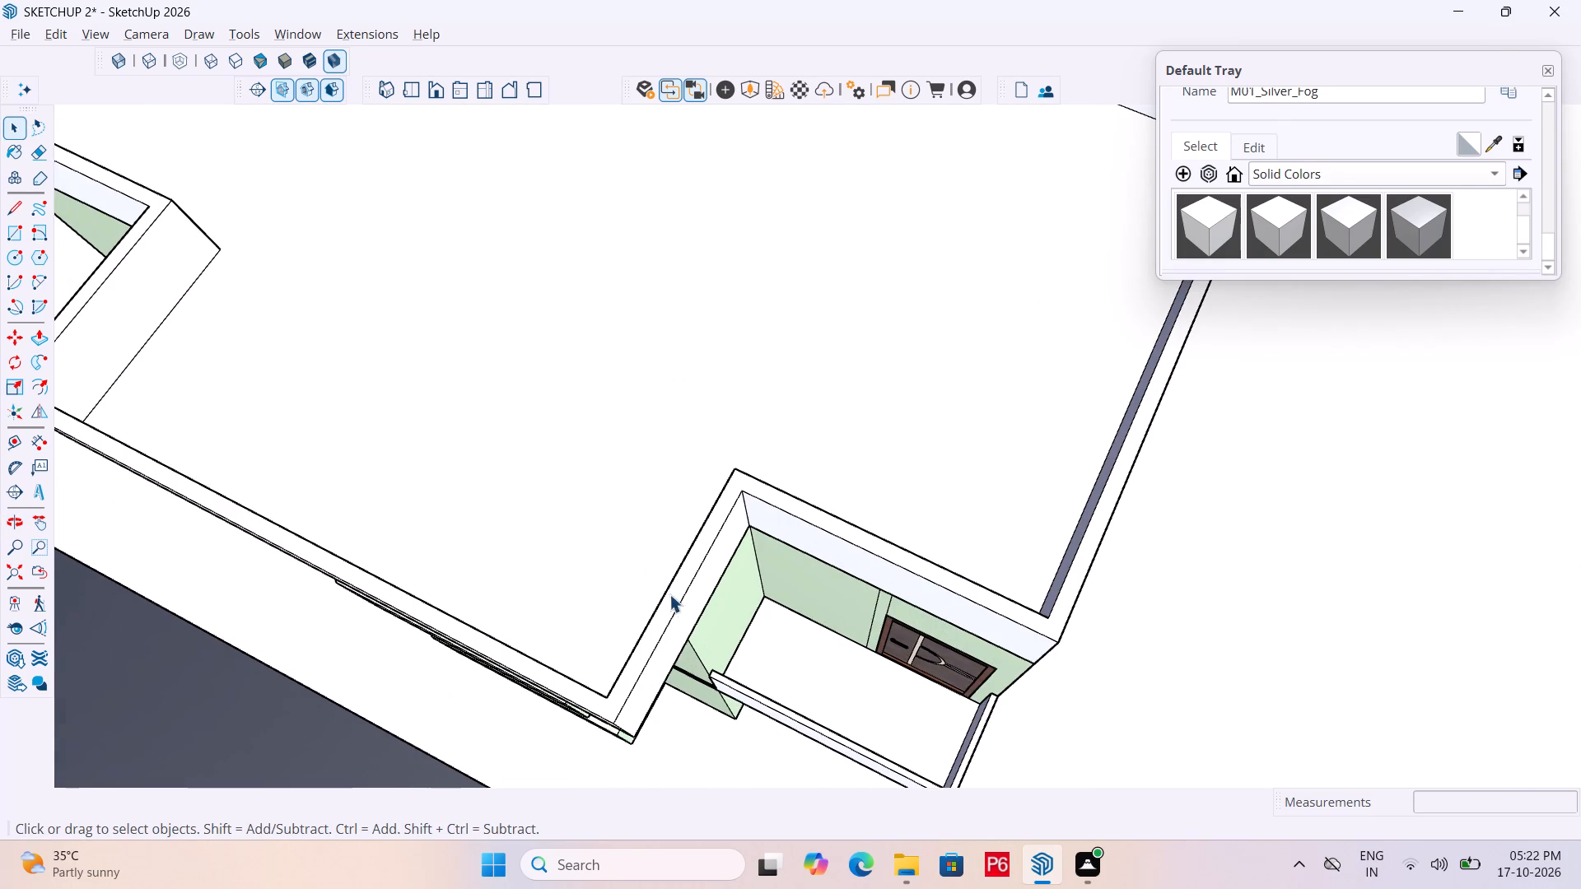
pyautogui.click(677, 599)
pyautogui.doubleClick(677, 595)
pyautogui.click(680, 589)
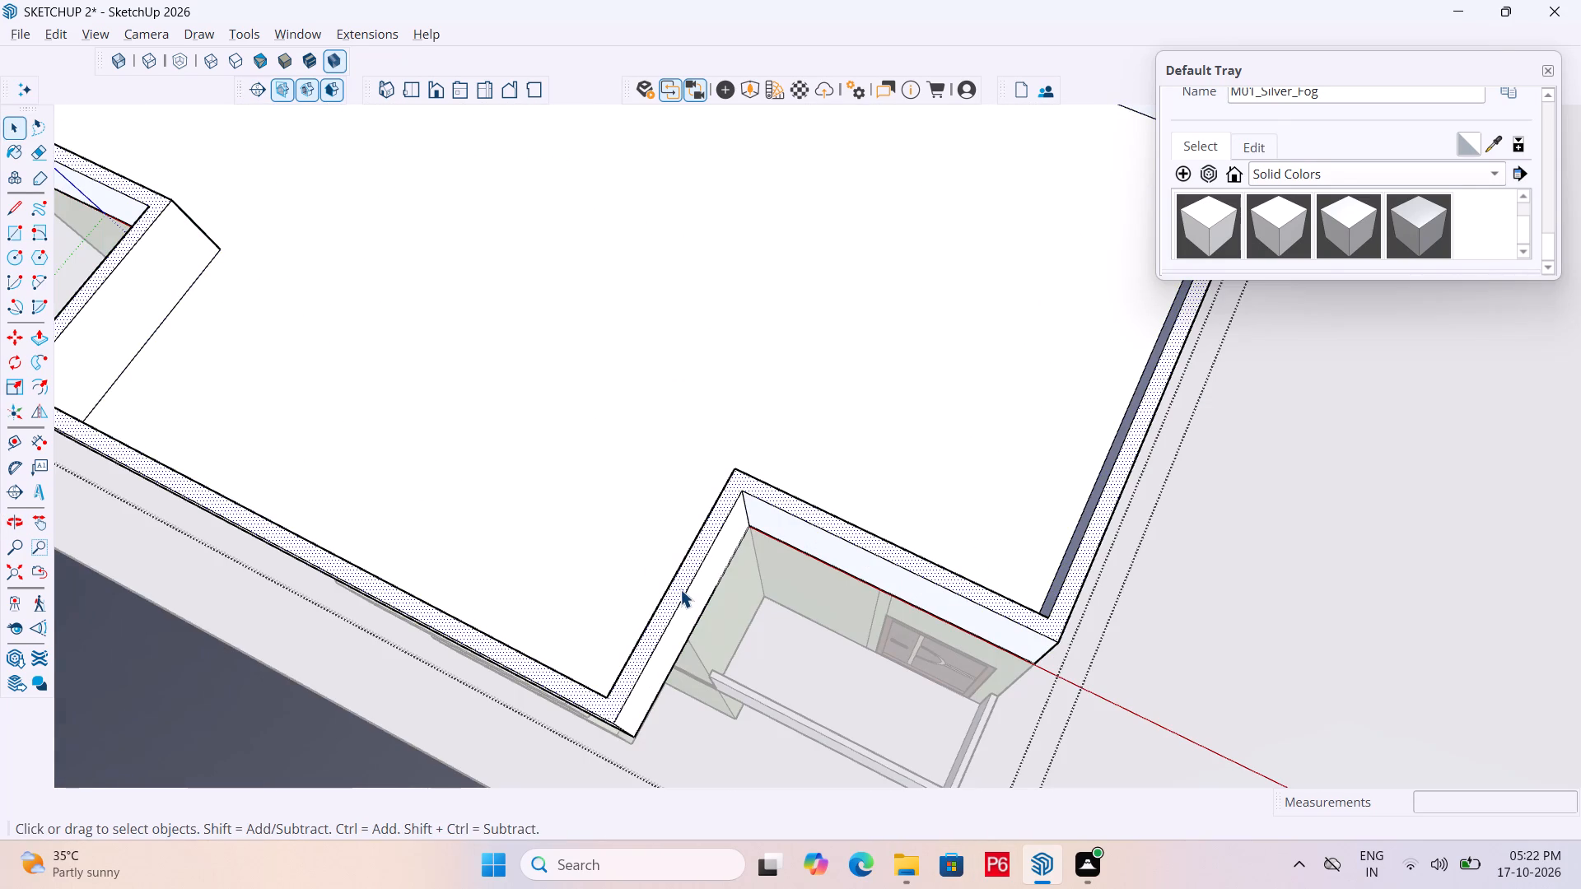
pyautogui.press('p')
pyautogui.click(681, 587)
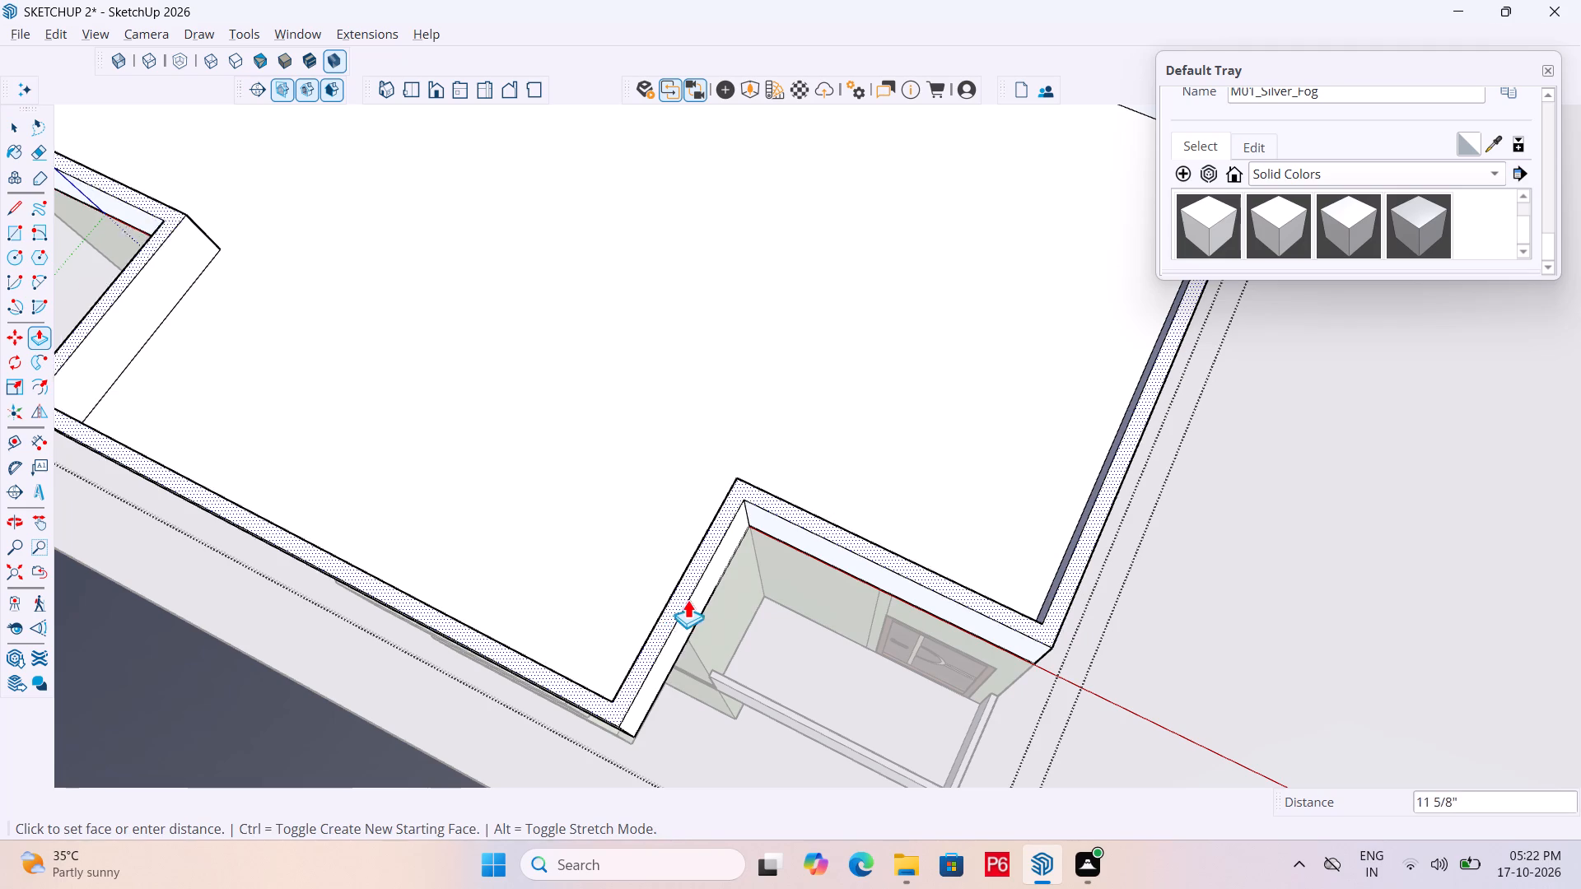
pyautogui.moveTo(725, 667); pyautogui.dragTo(667, 515, button='middle')
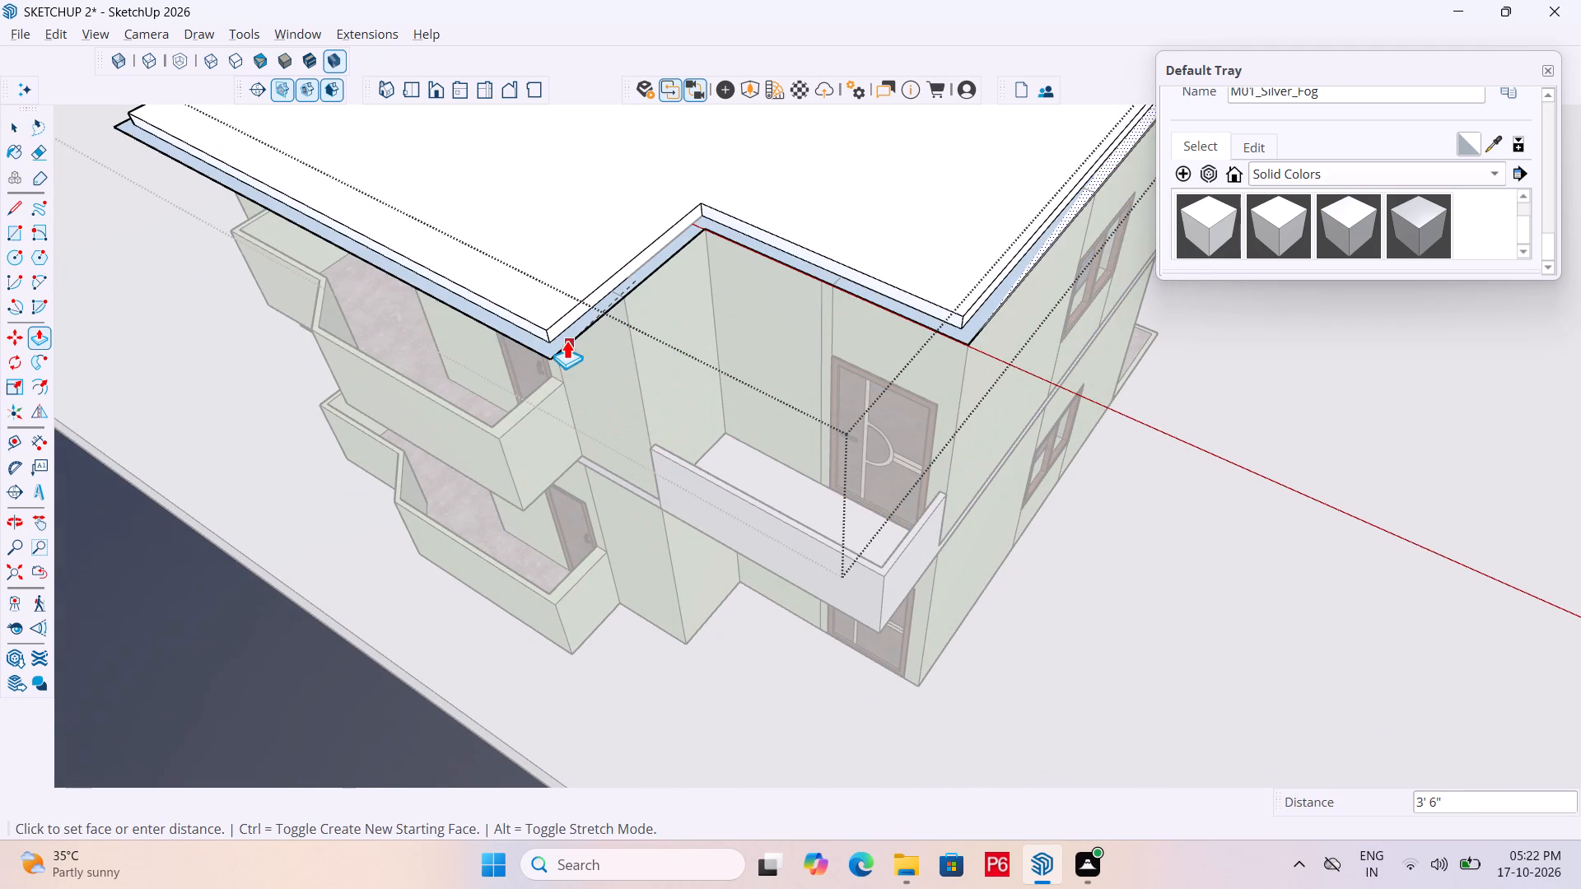
pyautogui.click(548, 322)
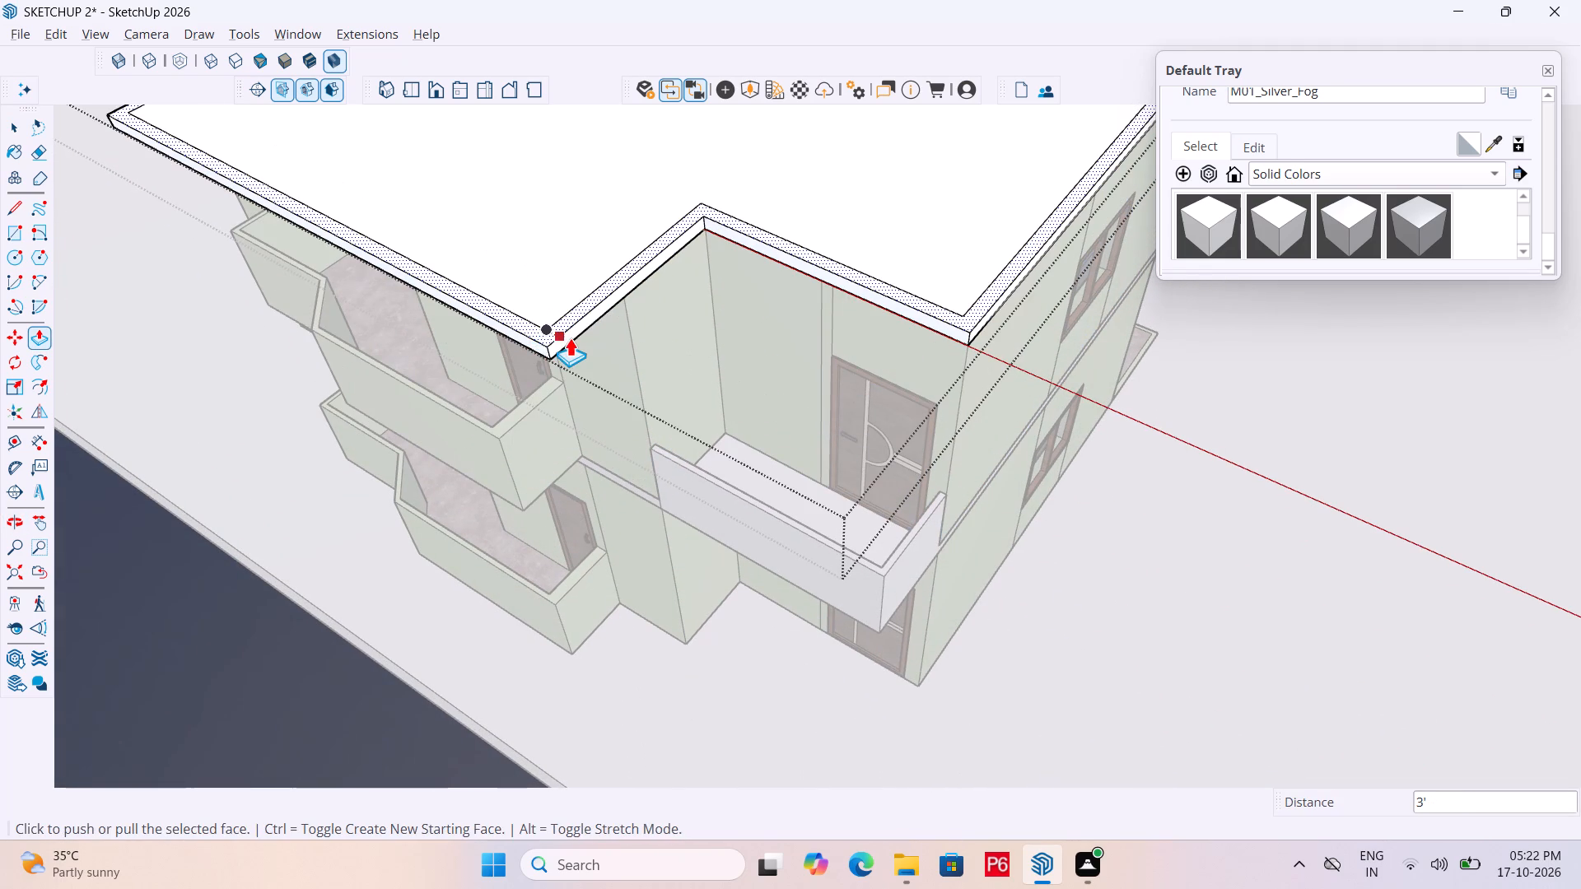
# Draw a 6" vertical line across the roof slab's front edge, above the projecting wall's edge beside the balcony door.
pyautogui.scroll(-1, 573, 328)
pyautogui.moveTo(573, 328); pyautogui.dragTo(745, 235, button='middle')
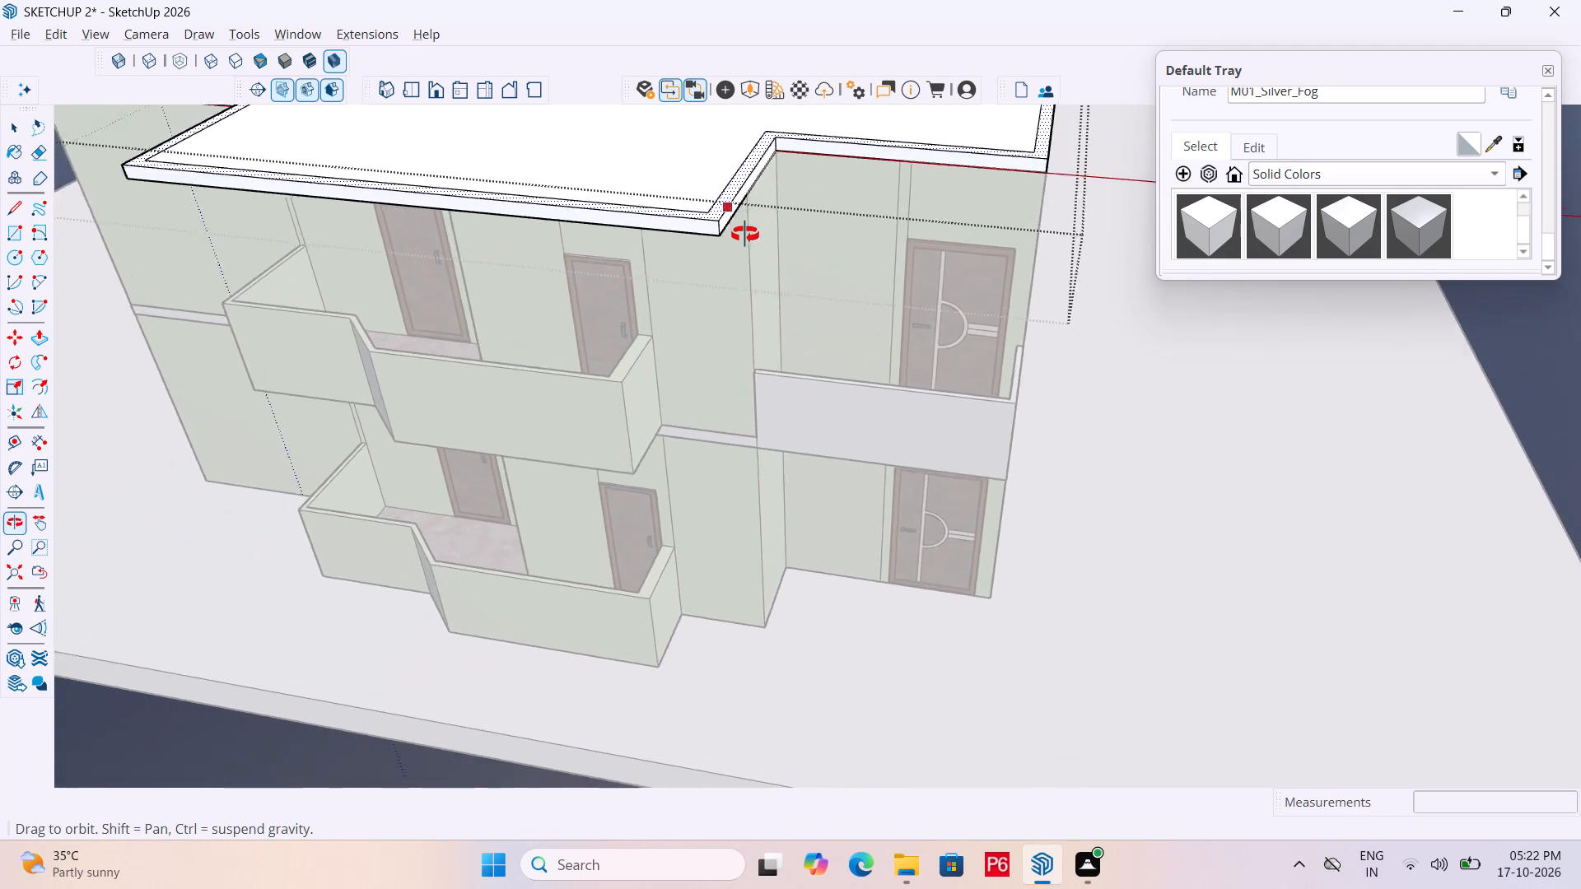
pyautogui.moveTo(745, 235); pyautogui.dragTo(845, 178, button='middle')
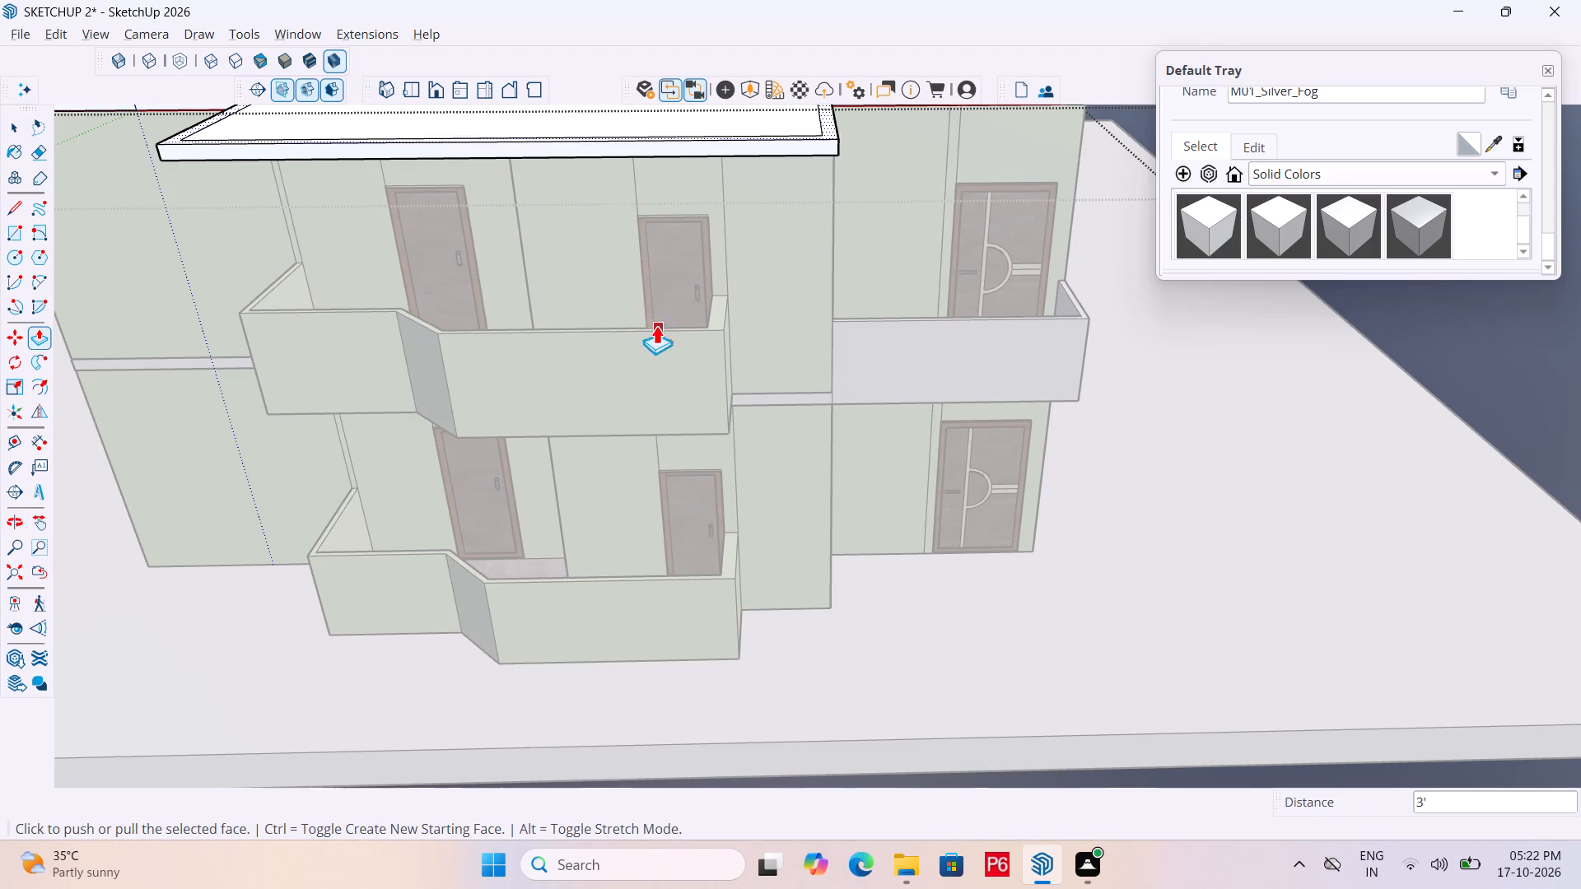
pyautogui.scroll(-4, 651, 337)
pyautogui.moveTo(615, 320); pyautogui.dragTo(624, 276, button='middle')
pyautogui.press('l')
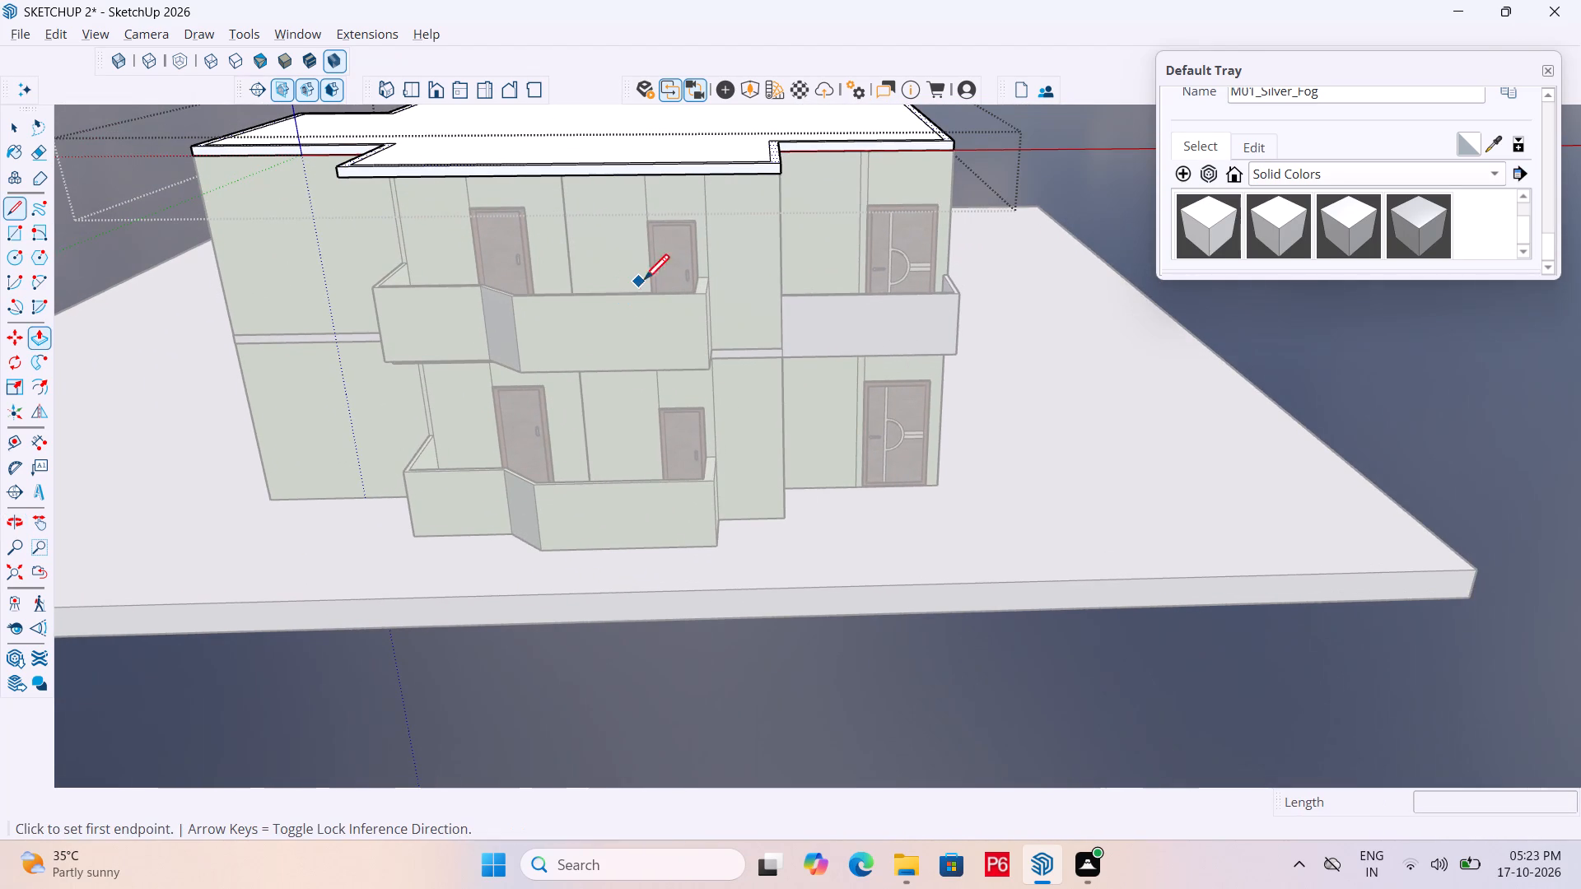
pyautogui.scroll(9, 722, 166)
pyautogui.click(706, 175)
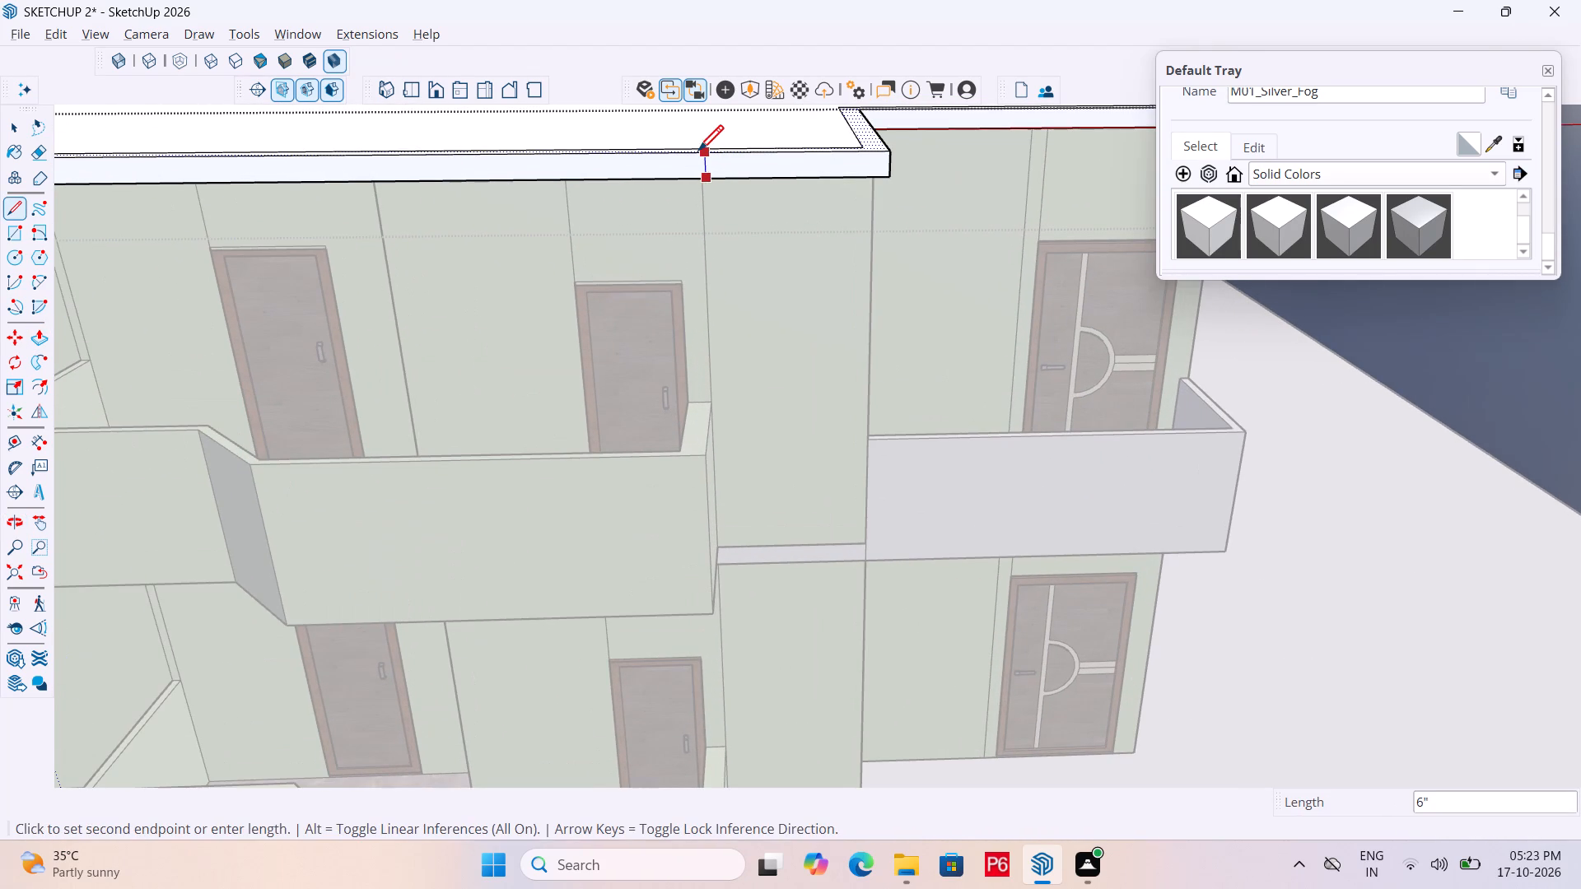
pyautogui.click(698, 153)
pyautogui.press('space')
# Push the roof slab's front-edge section beyond the drawn line inward in several small moves toward the projecting wall.
pyautogui.press('p')
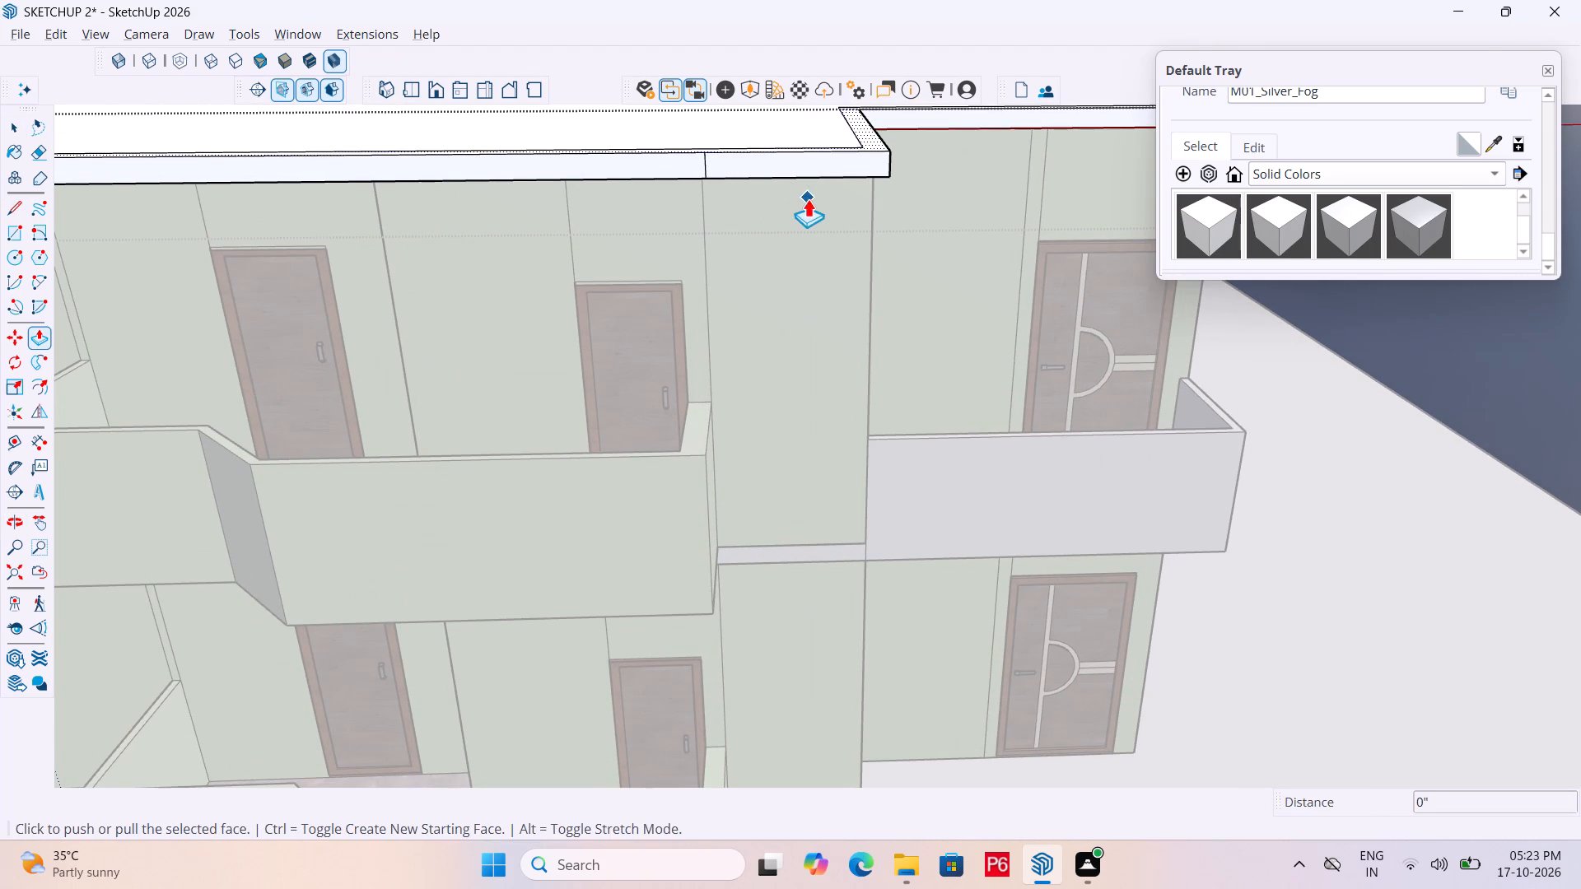
pyautogui.press('space')
pyautogui.click(824, 161)
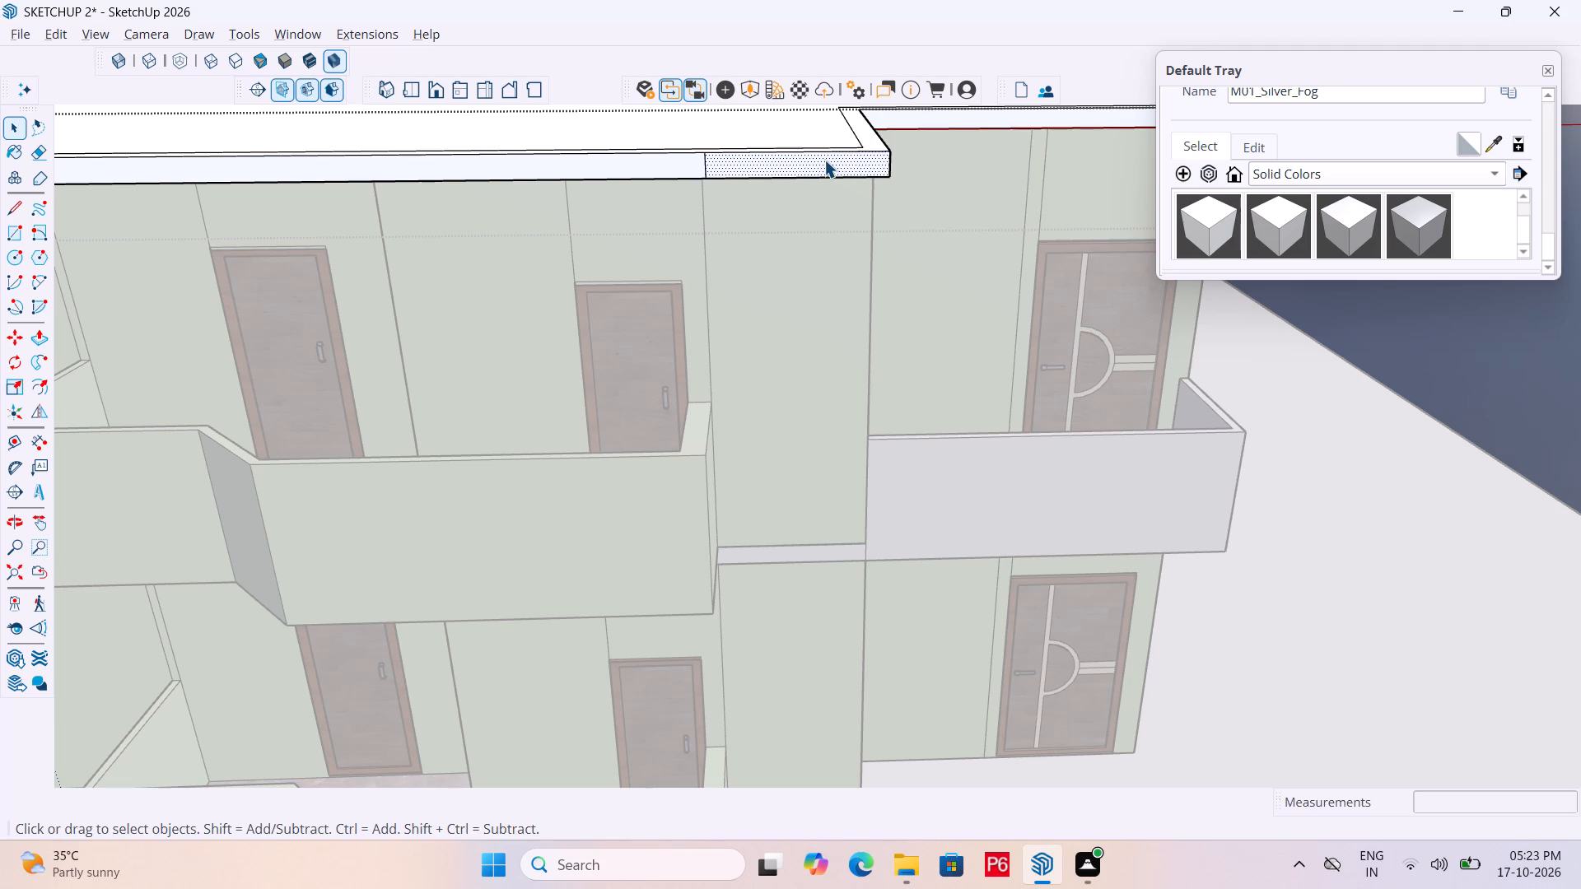
pyautogui.press('p')
pyautogui.click(824, 160)
pyautogui.moveTo(832, 143); pyautogui.dragTo(511, 228, button='middle')
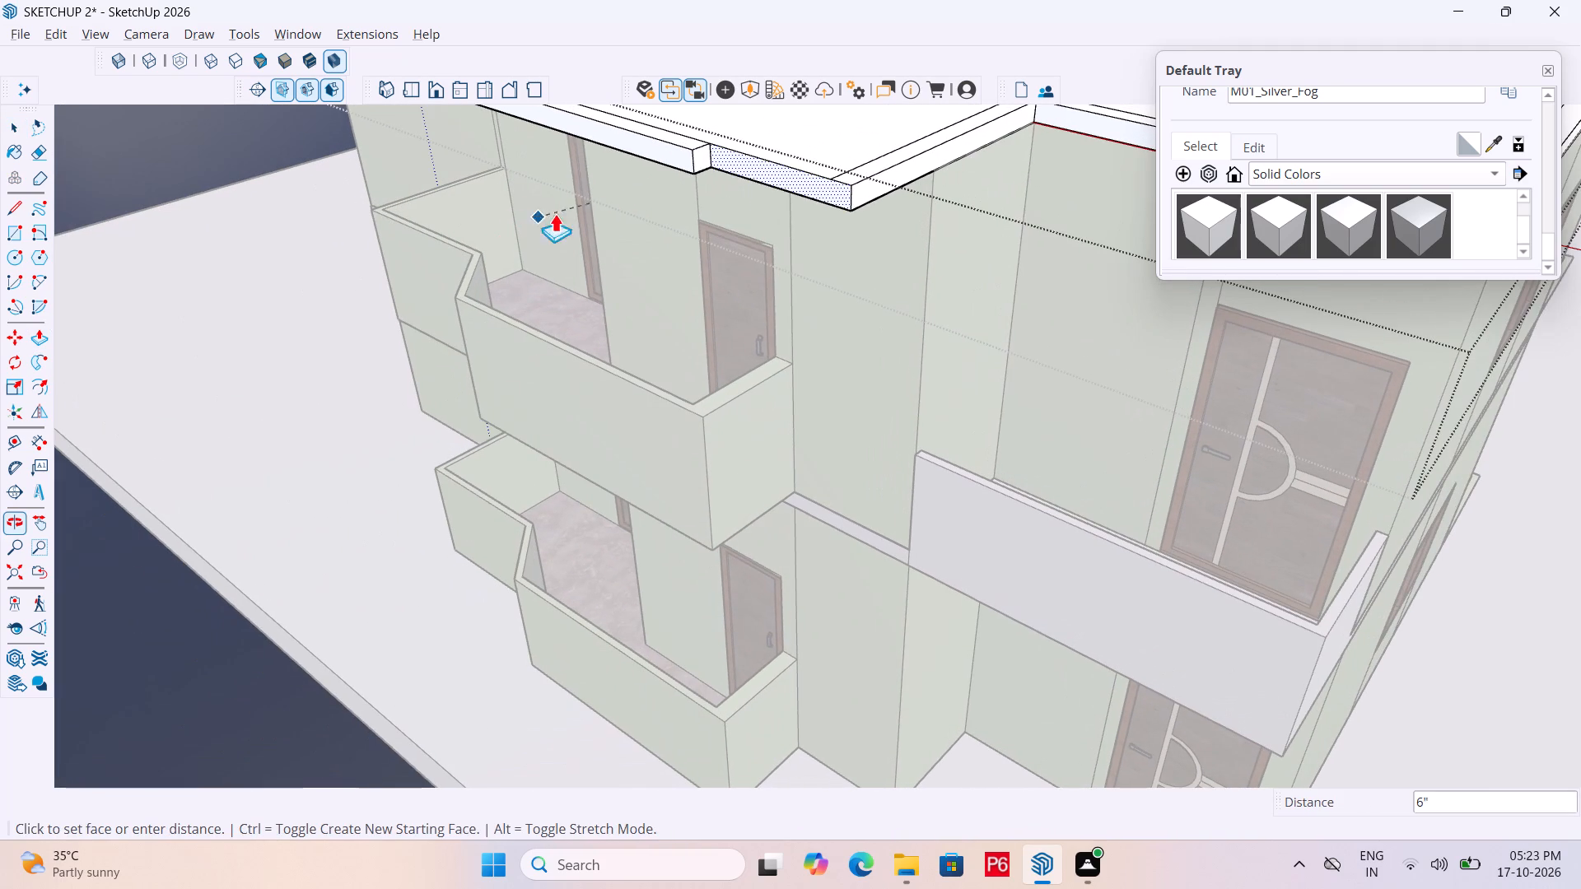
pyautogui.click(792, 161)
pyautogui.click(785, 173)
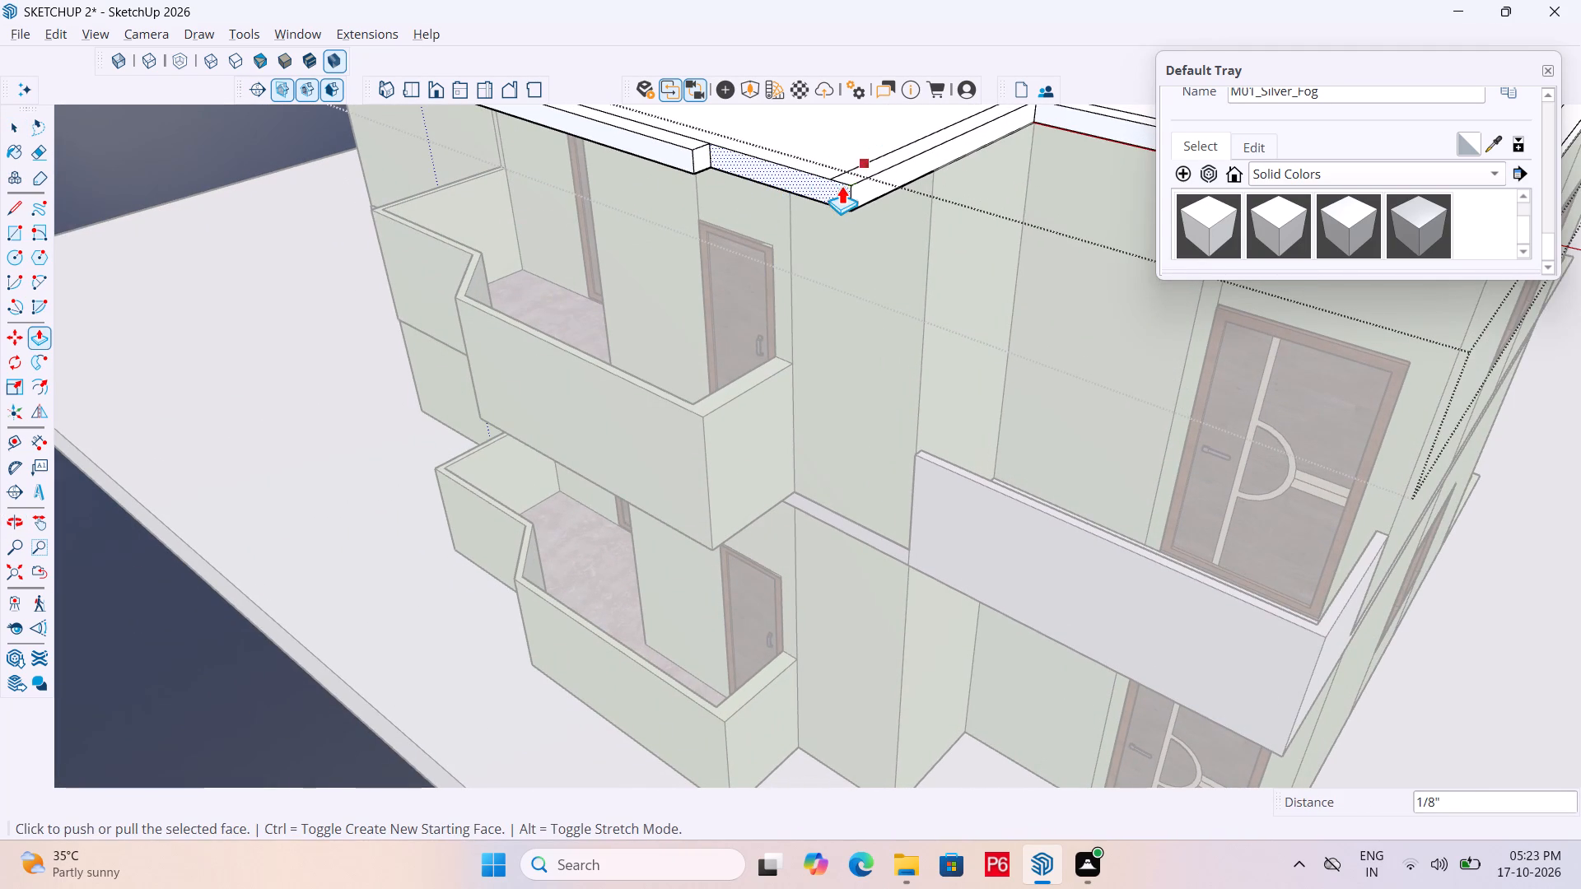
pyautogui.moveTo(828, 193); pyautogui.dragTo(836, 190)
pyautogui.click(848, 187)
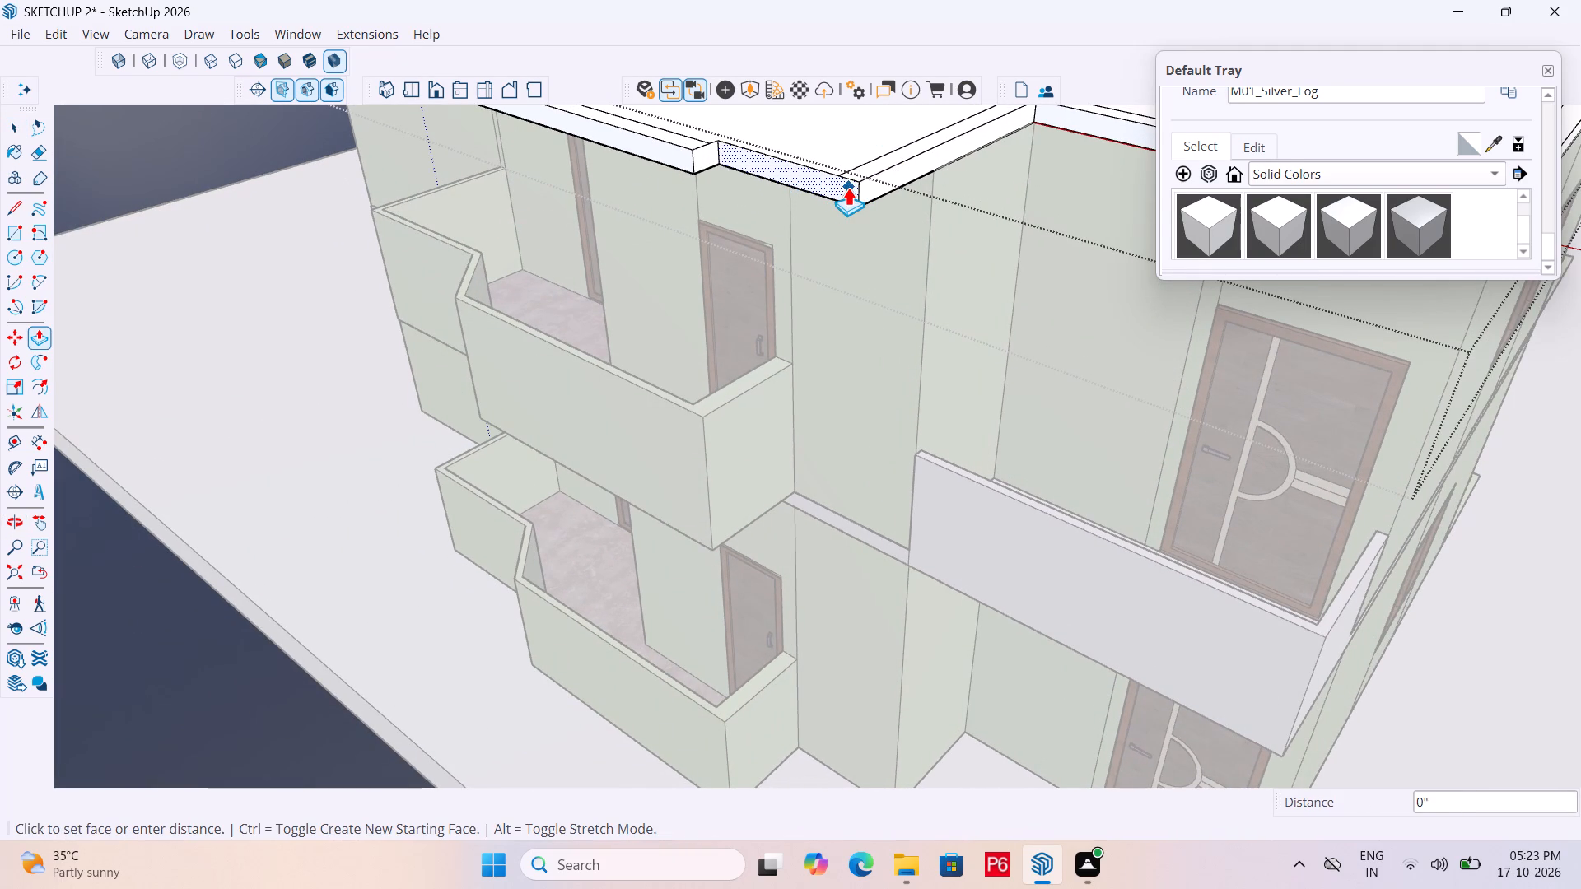
pyautogui.doubleClick(853, 161)
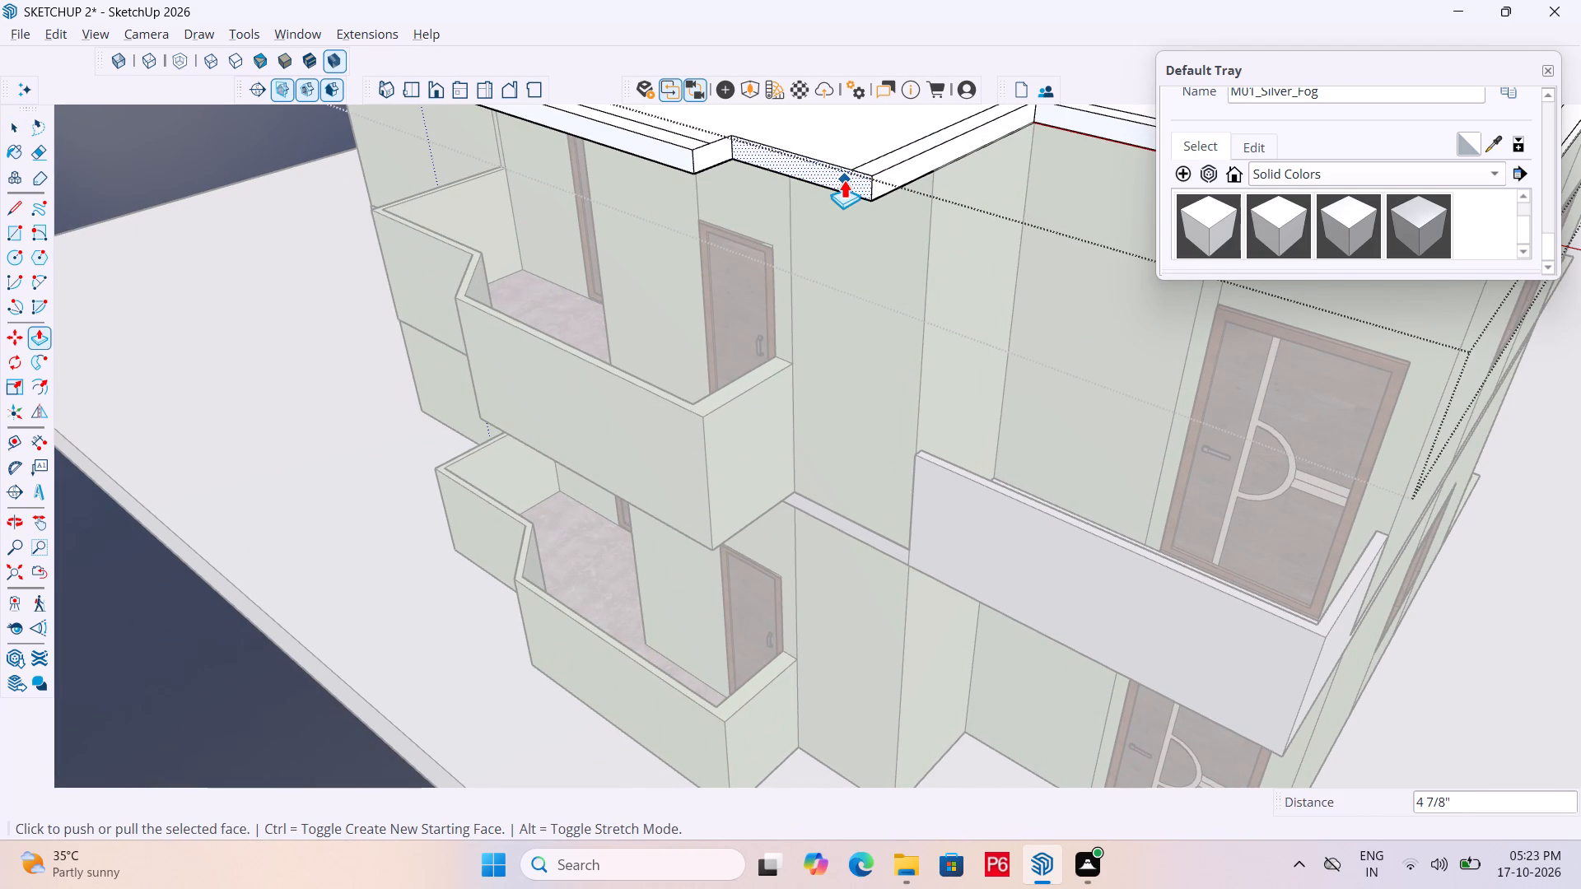
pyautogui.moveTo(844, 181); pyautogui.dragTo(852, 178)
pyautogui.moveTo(844, 180); pyautogui.dragTo(854, 175)
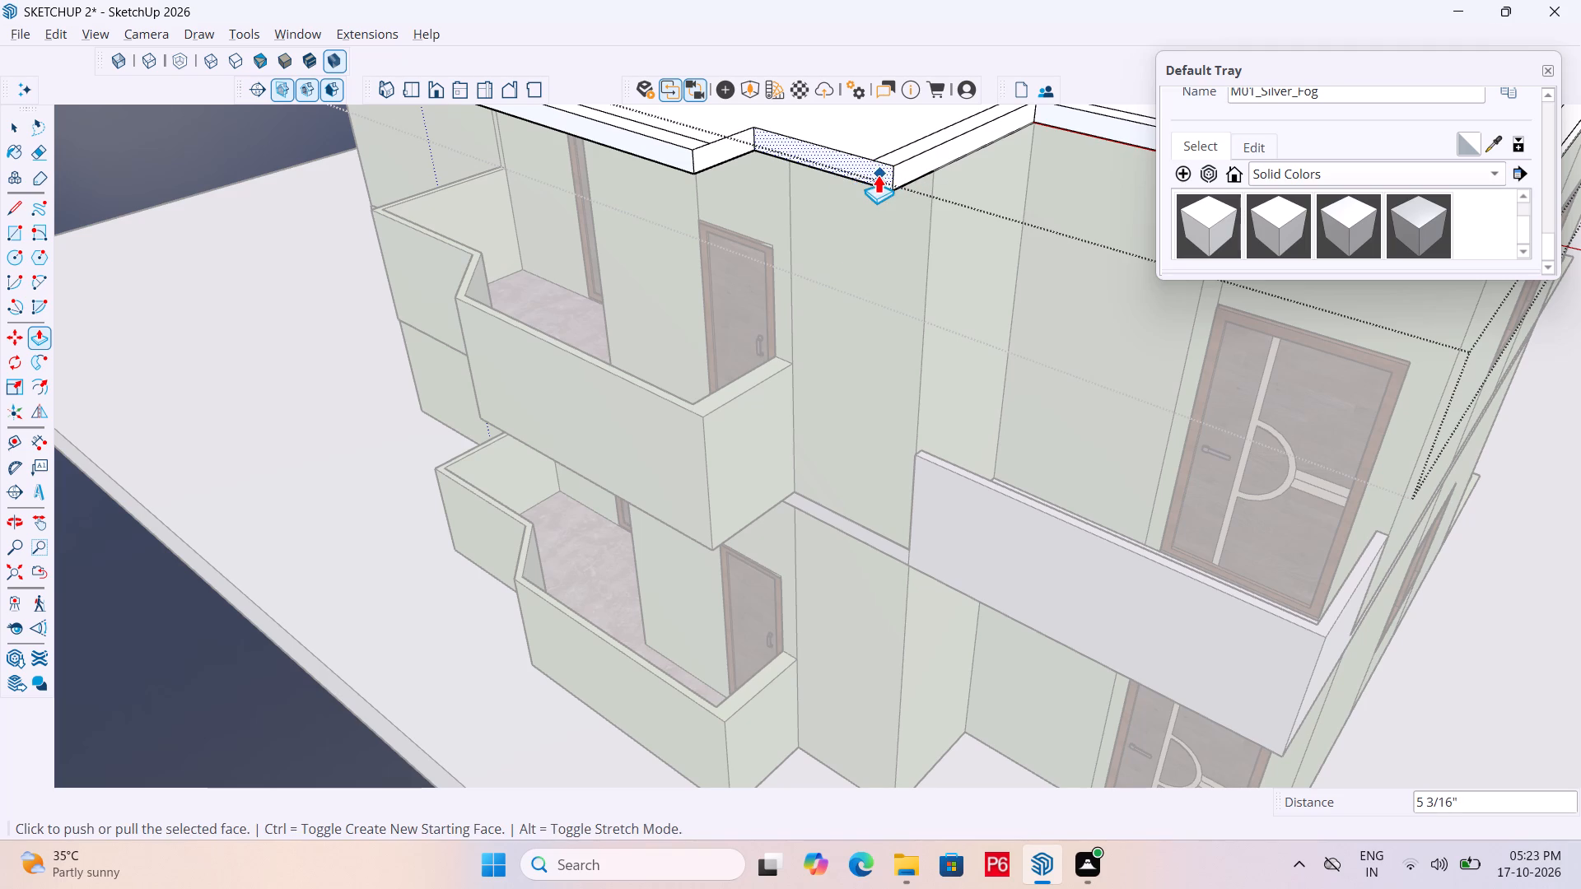
pyautogui.click(876, 175)
pyautogui.click(843, 151)
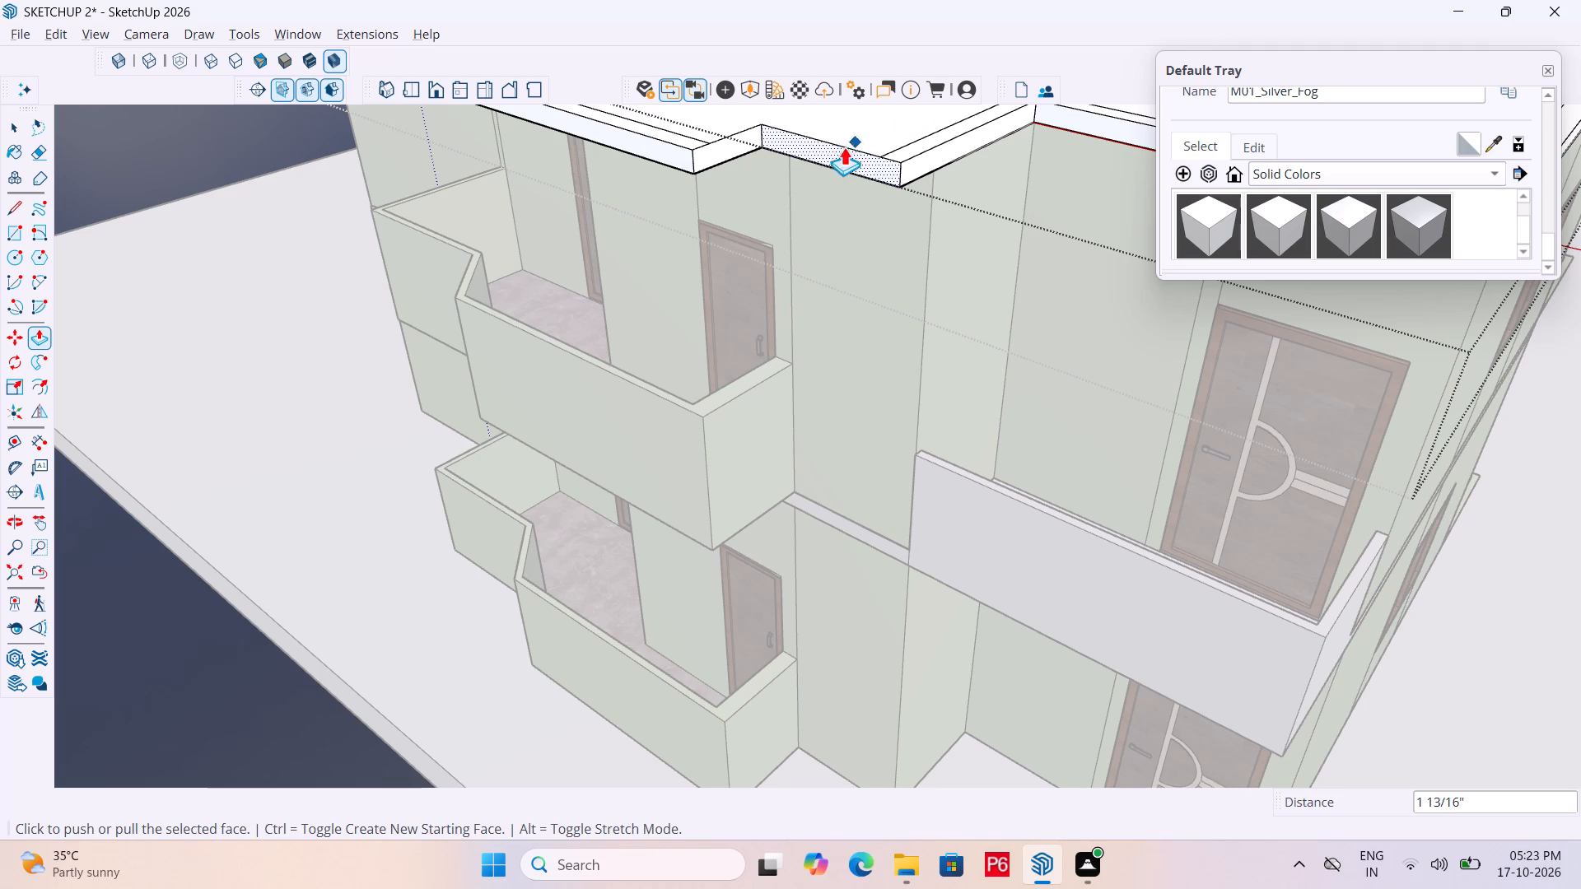
pyautogui.click(834, 148)
# Push the same front-edge section further in by about 1' 1 5/8", flush with the projecting wall's face below.
pyautogui.scroll(-4, 851, 170)
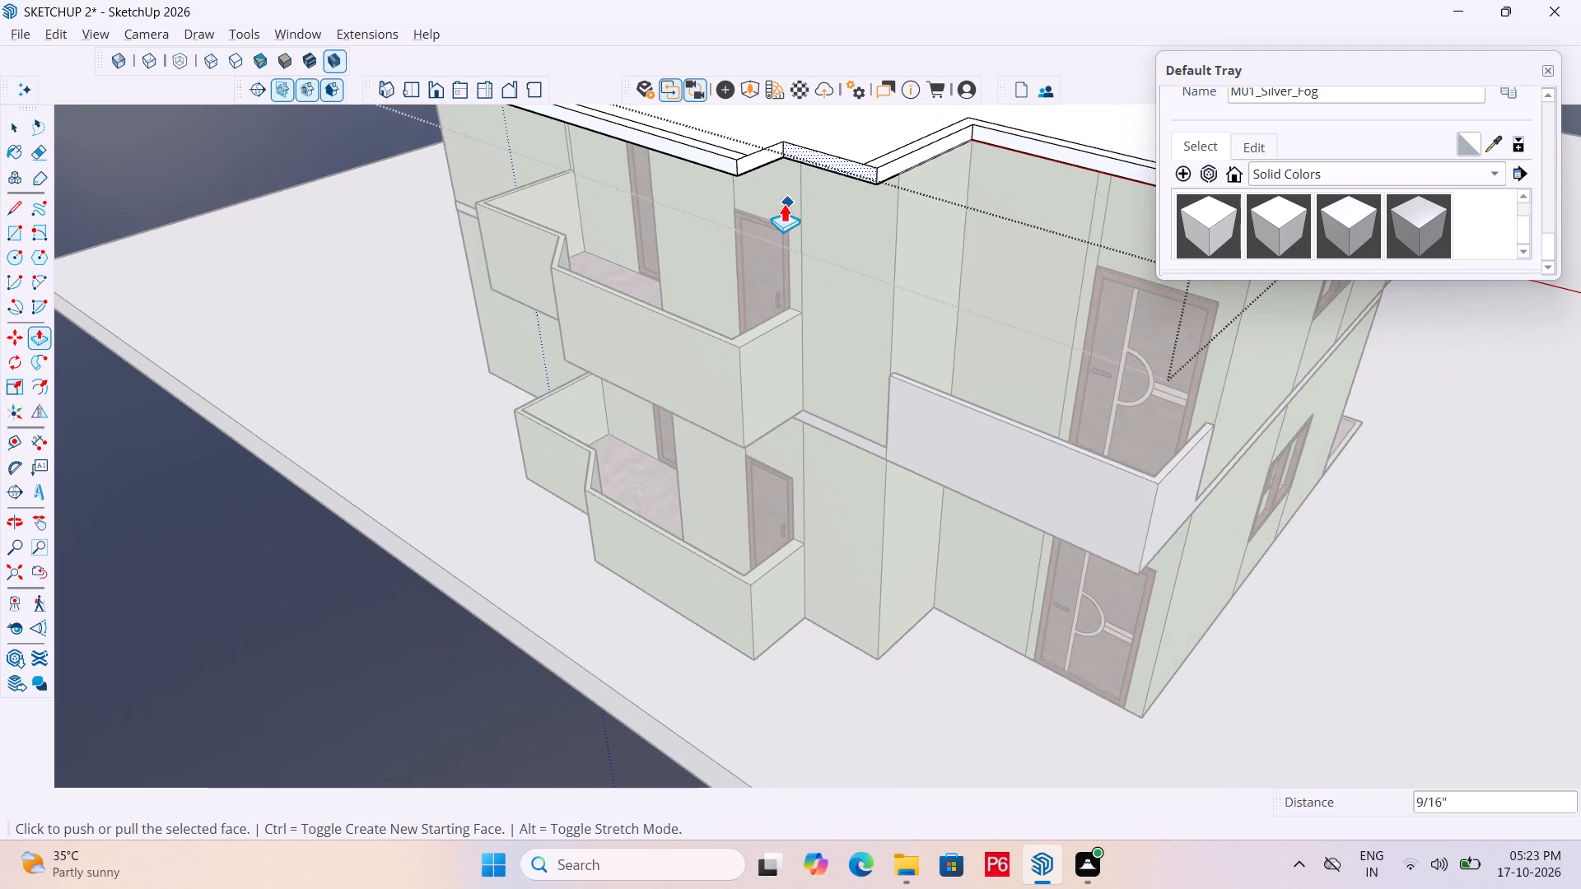
pyautogui.moveTo(747, 196); pyautogui.dragTo(683, 204, button='middle')
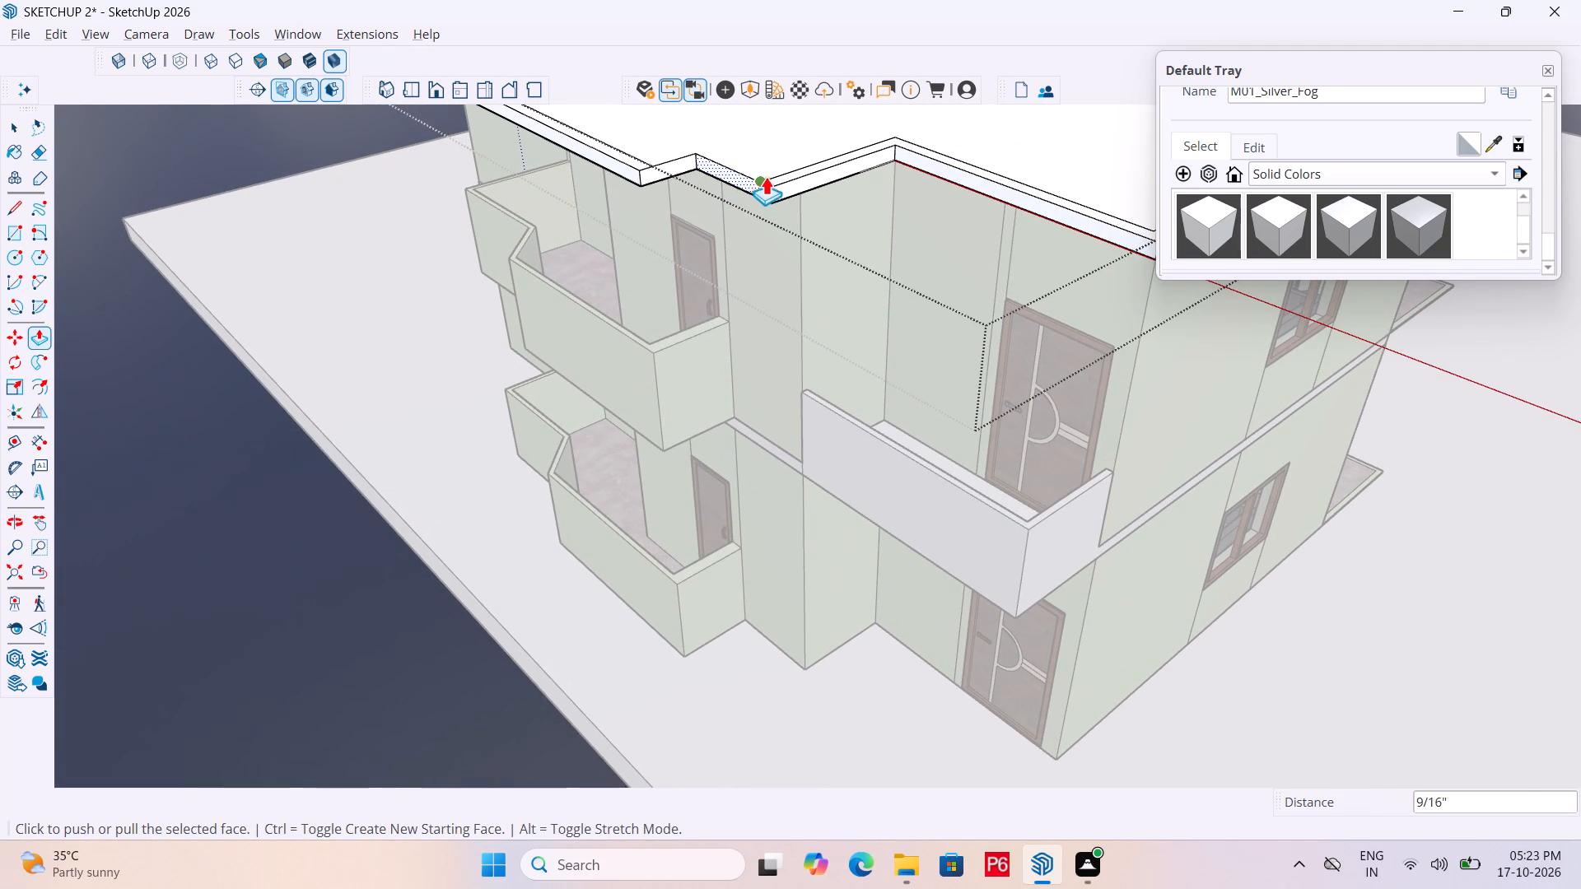
pyautogui.click(757, 180)
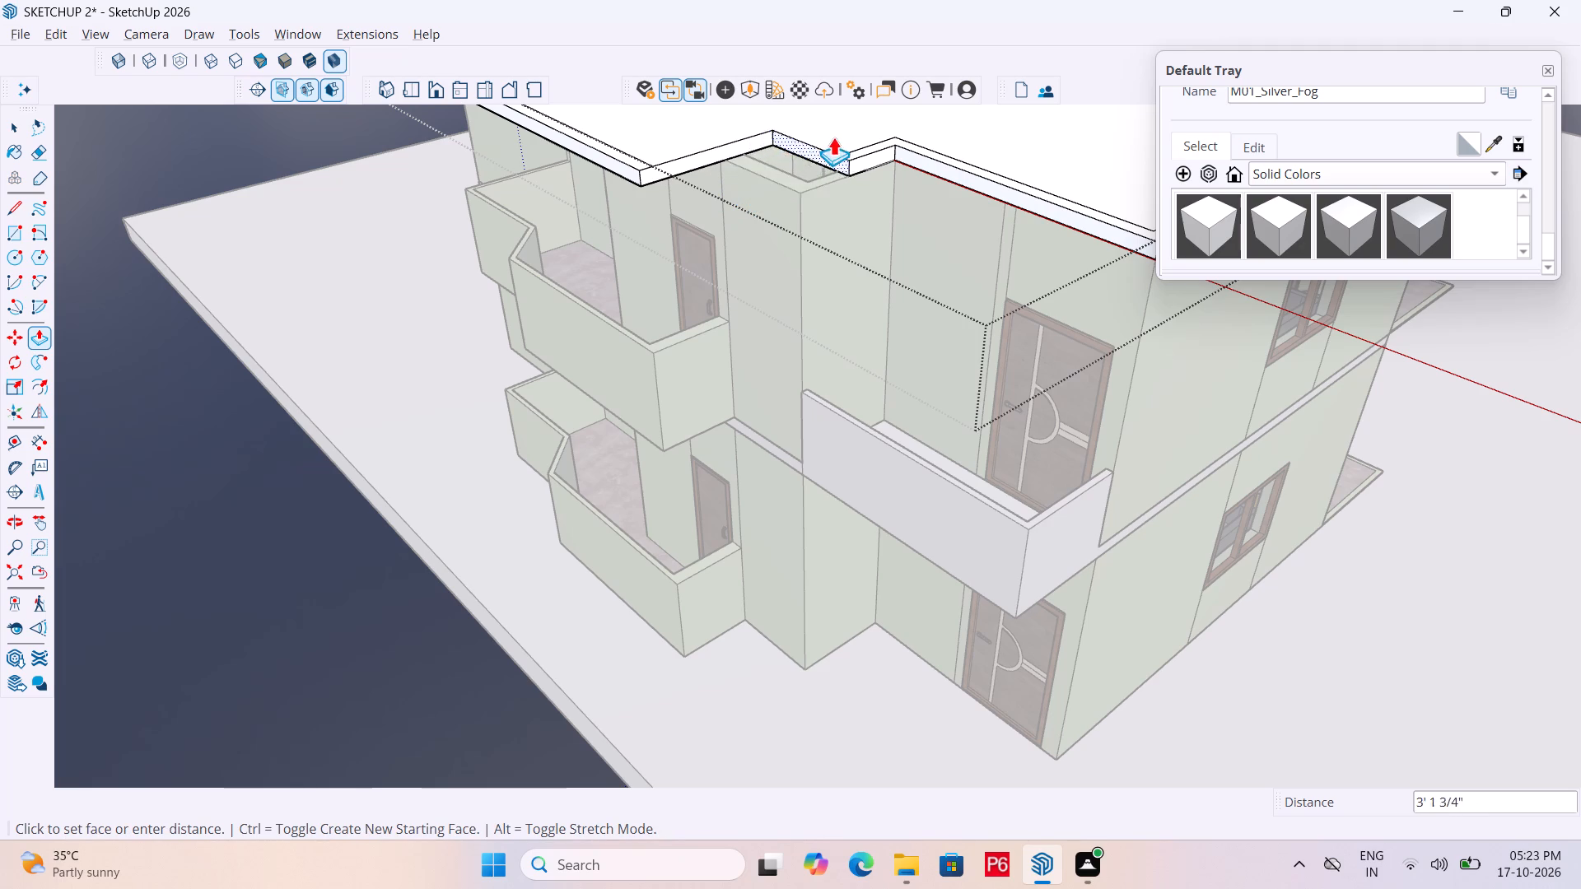
pyautogui.click(796, 206)
pyautogui.moveTo(662, 172); pyautogui.dragTo(740, 177, button='middle')
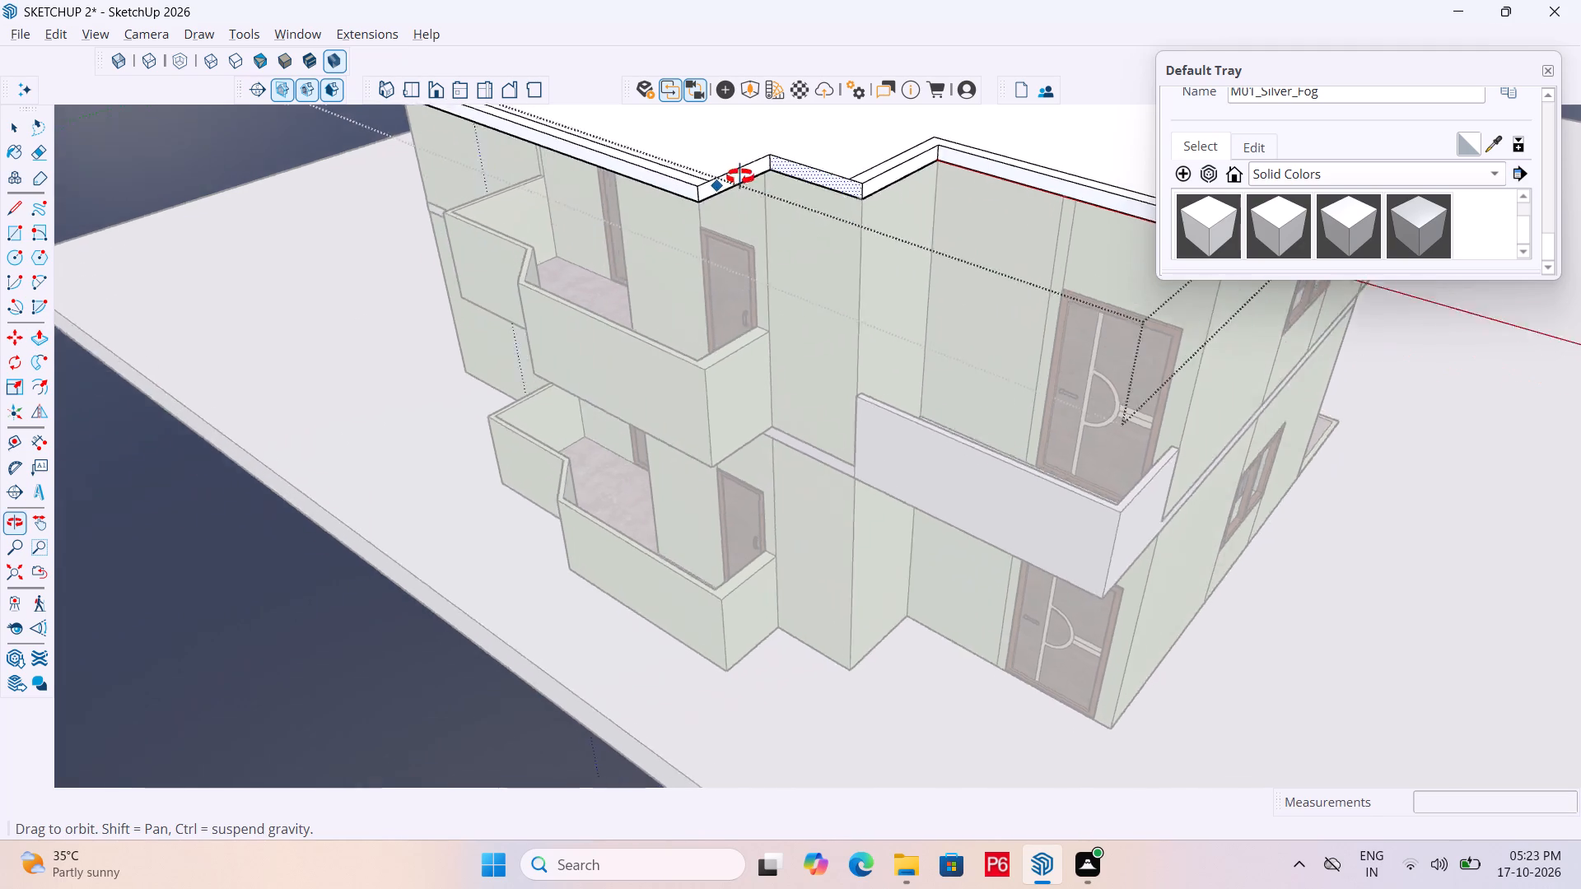
pyautogui.moveTo(740, 177); pyautogui.dragTo(891, 183, button='middle')
pyautogui.moveTo(876, 195); pyautogui.dragTo(753, 196, button='middle')
pyautogui.scroll(4, 752, 195)
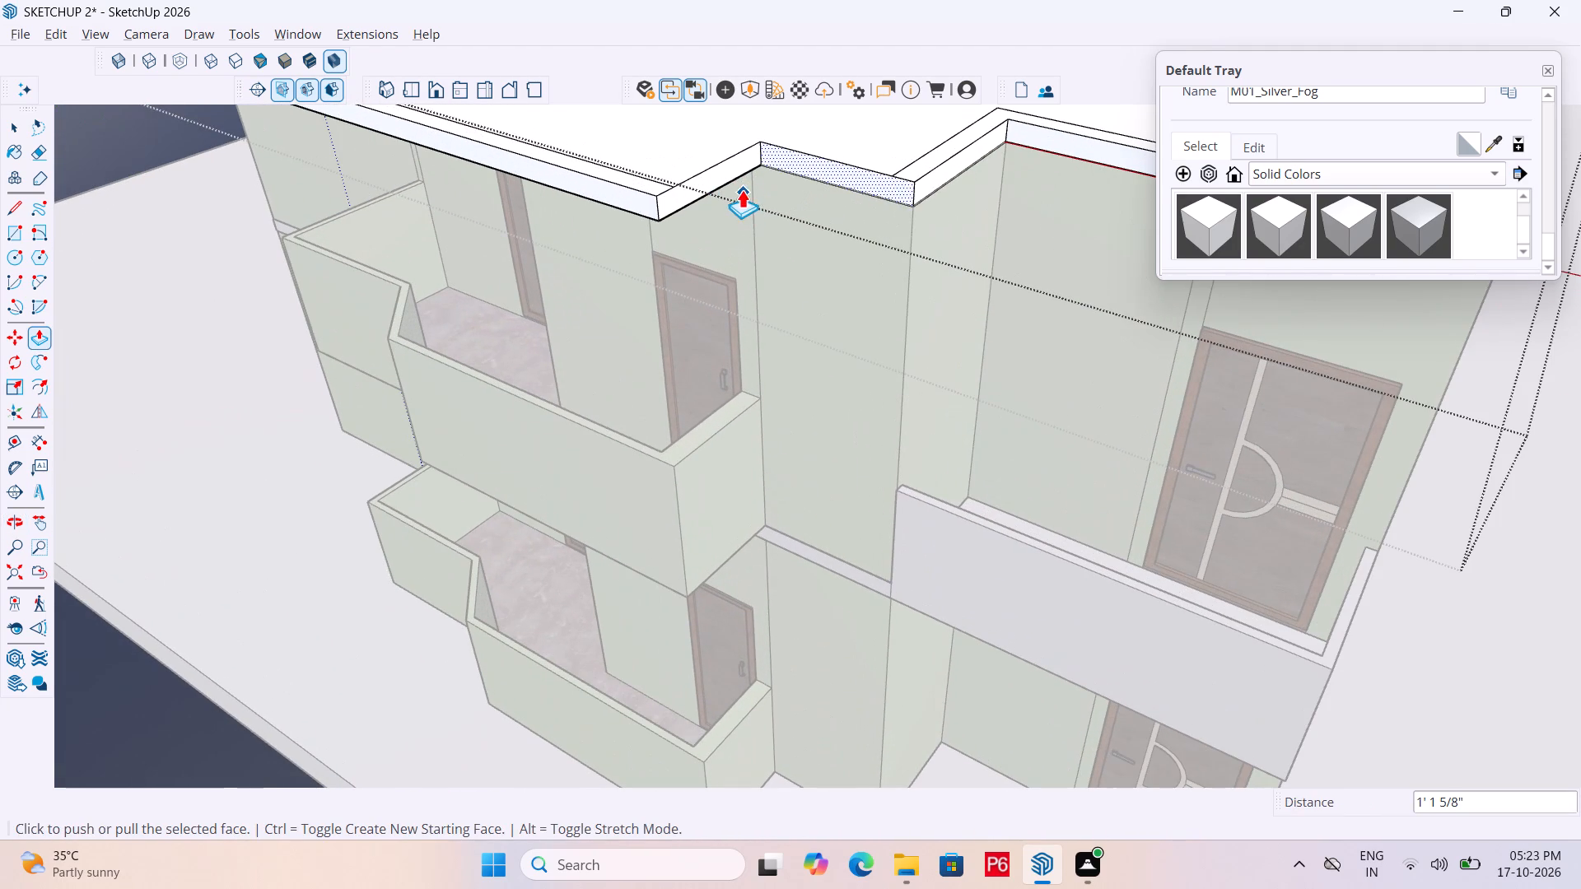
# Pull the roof slab's short side face at the new step, above the upper balcony's end, outward about 3".
pyautogui.press('space')
pyautogui.click(739, 166)
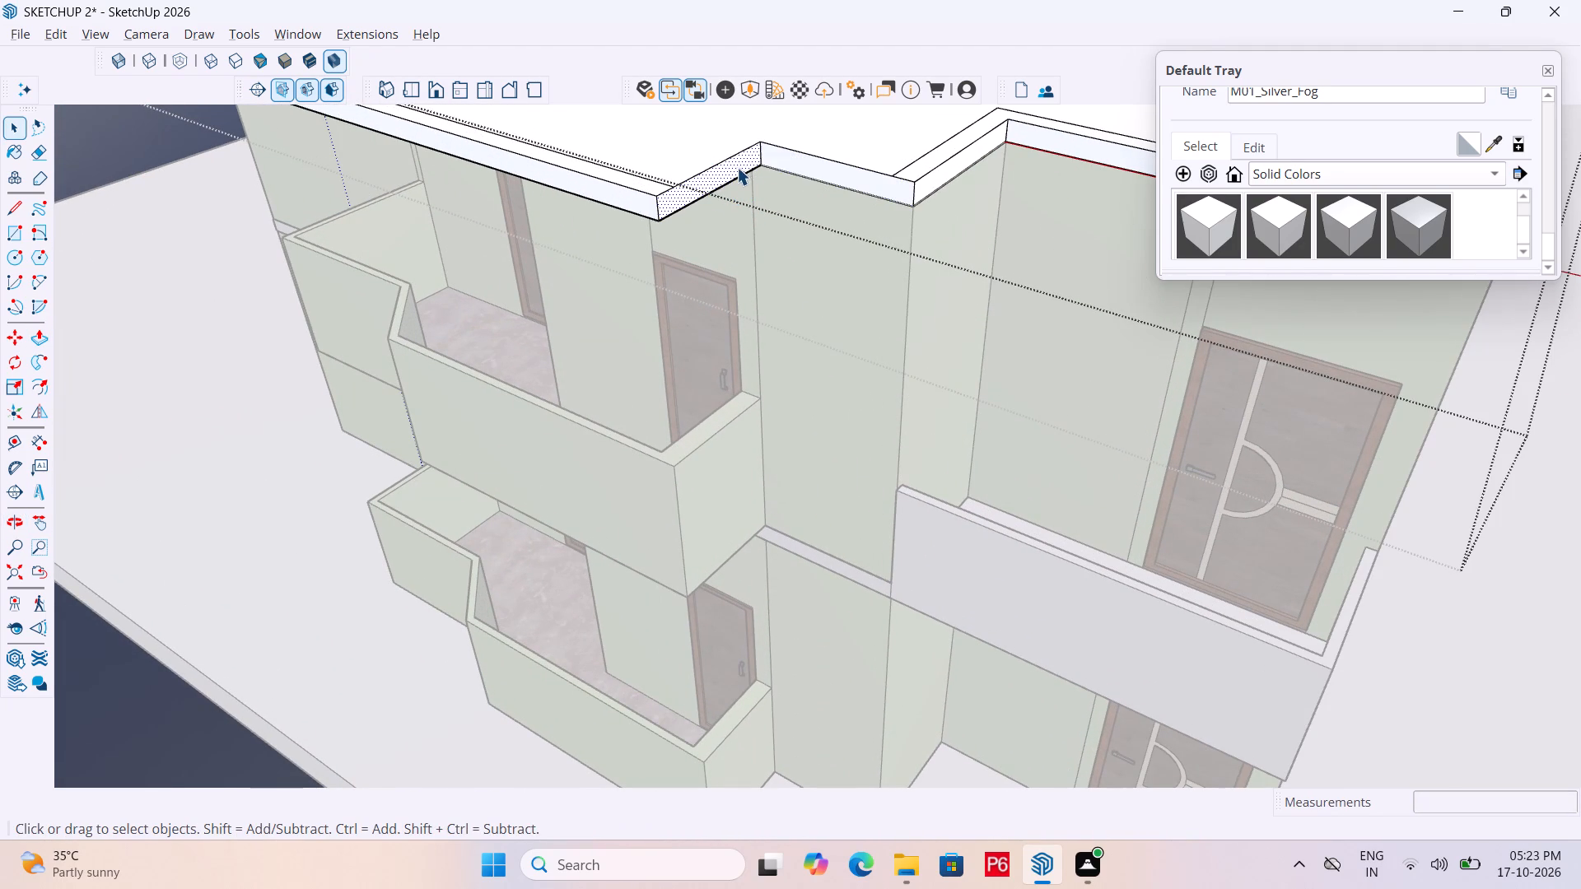
pyautogui.press('o')
pyautogui.click(730, 178)
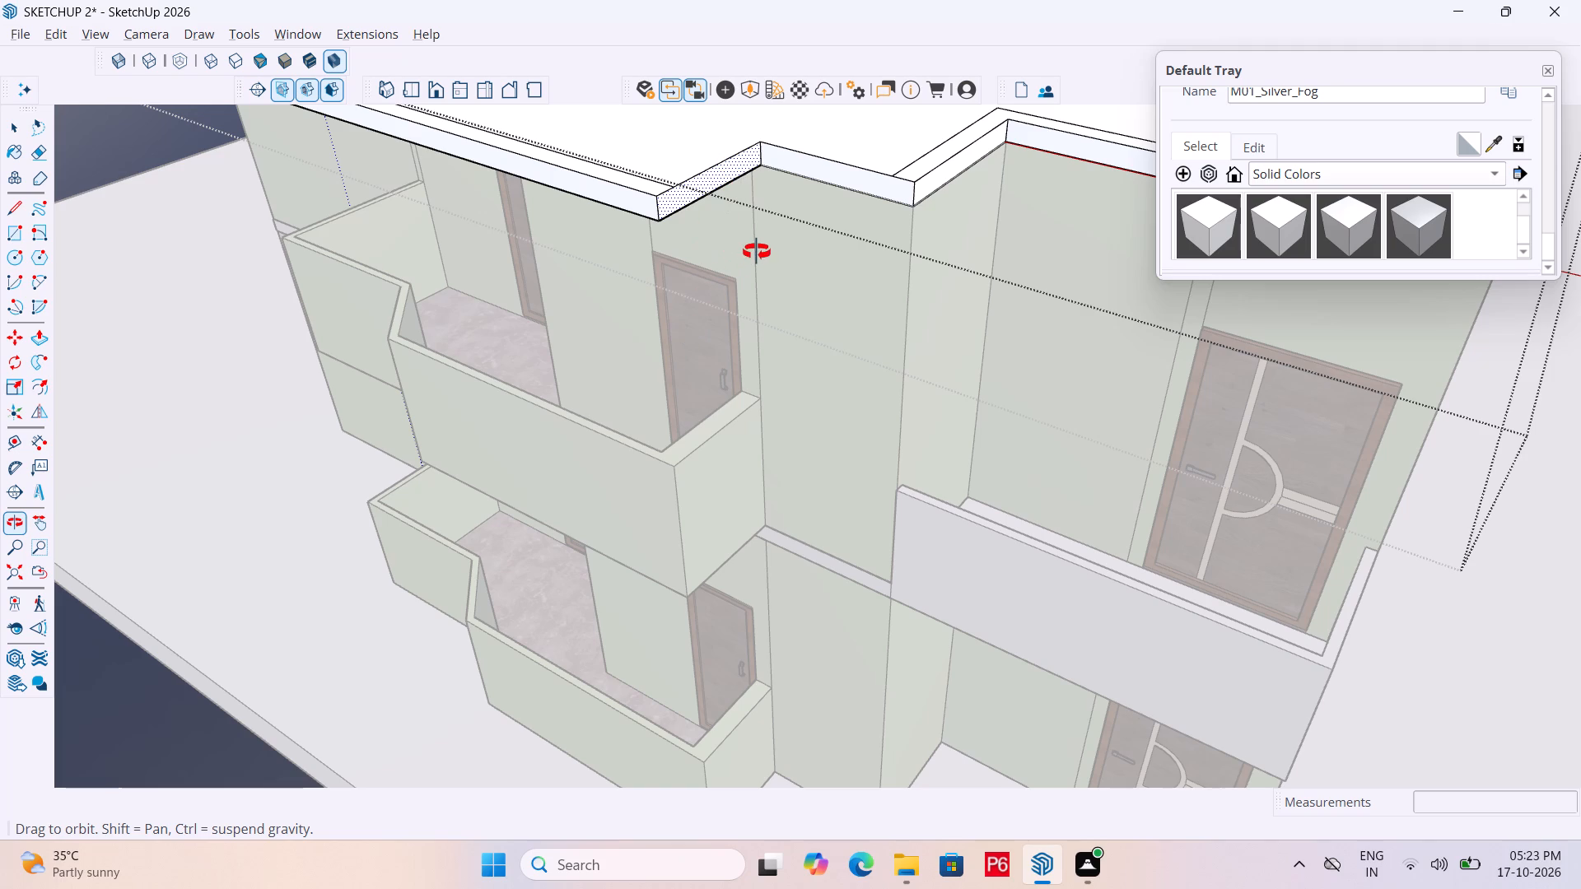
pyautogui.press('p')
pyautogui.click(674, 195)
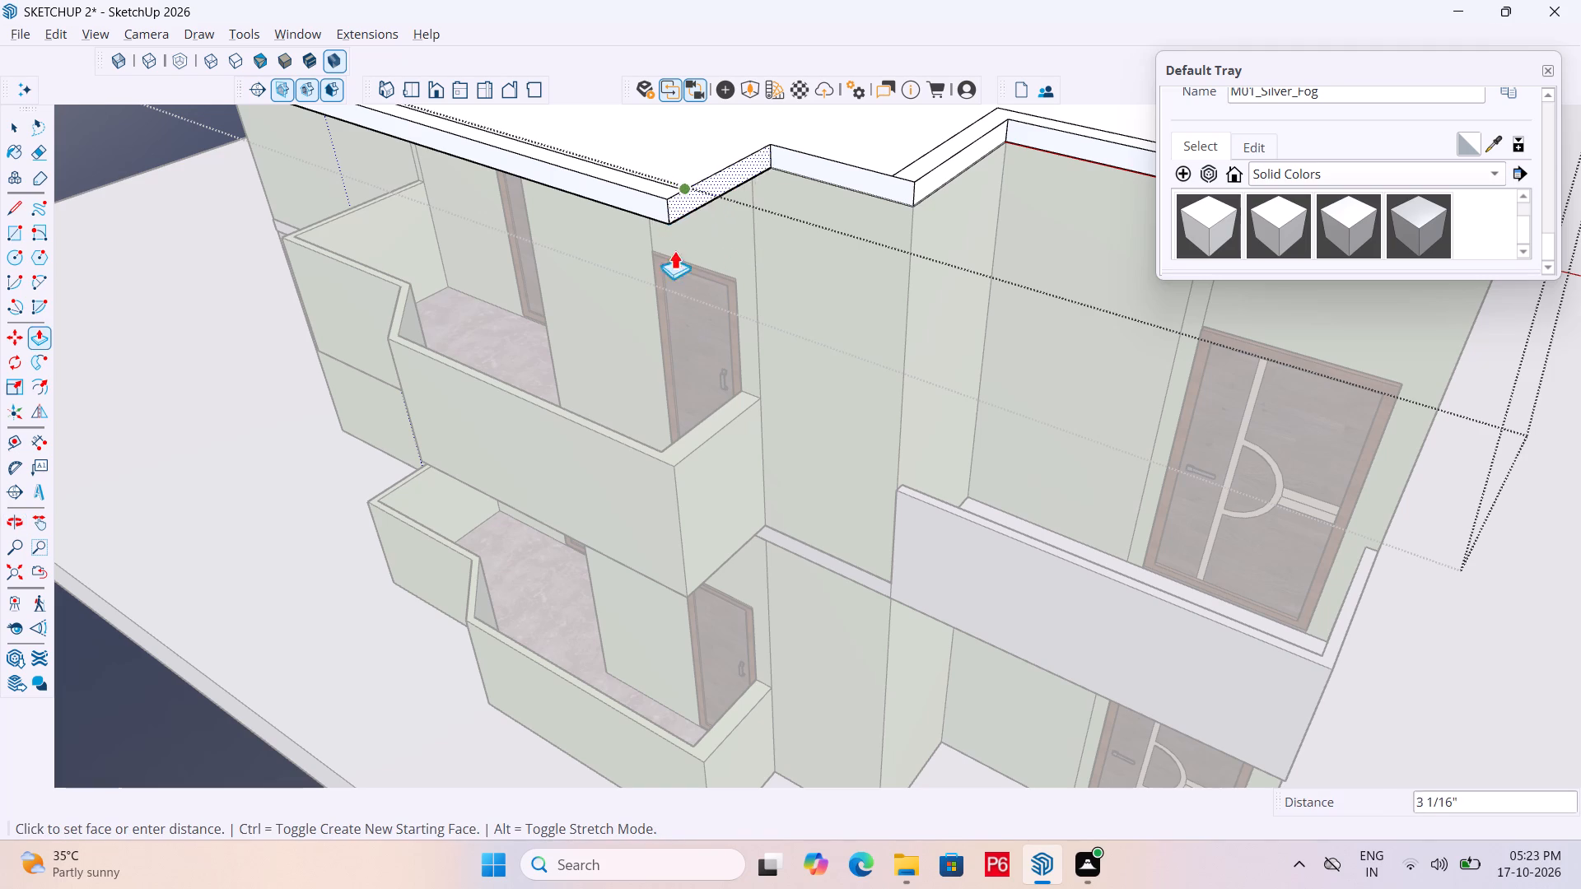
pyautogui.click(721, 459)
pyautogui.scroll(-4, 670, 348)
pyautogui.moveTo(670, 348); pyautogui.dragTo(688, 356, button='middle')
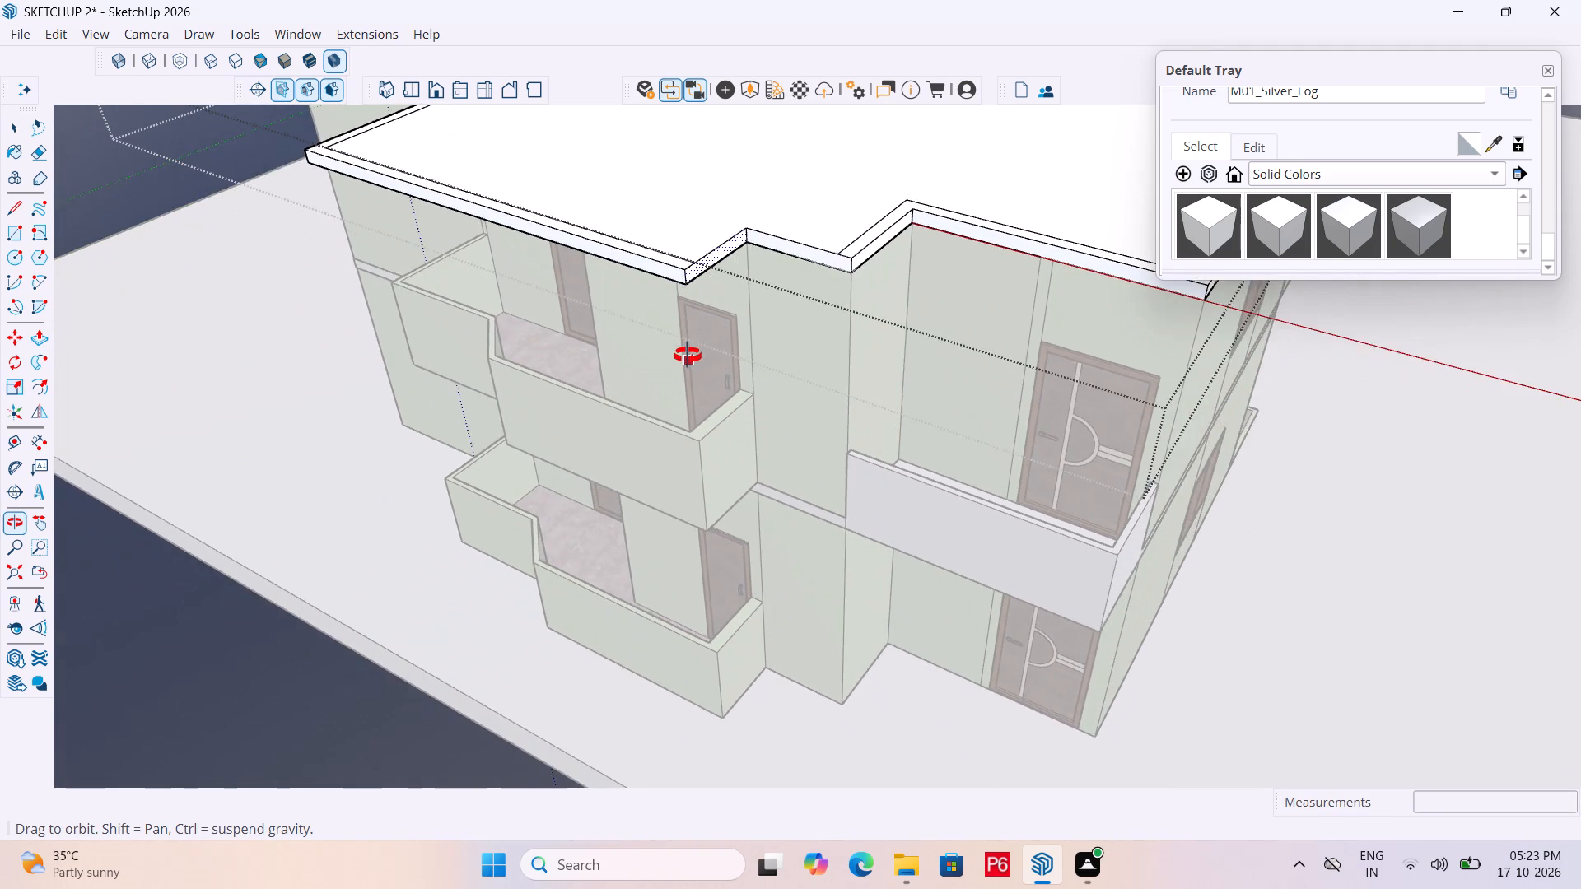
pyautogui.moveTo(688, 356); pyautogui.dragTo(748, 330, button='middle')
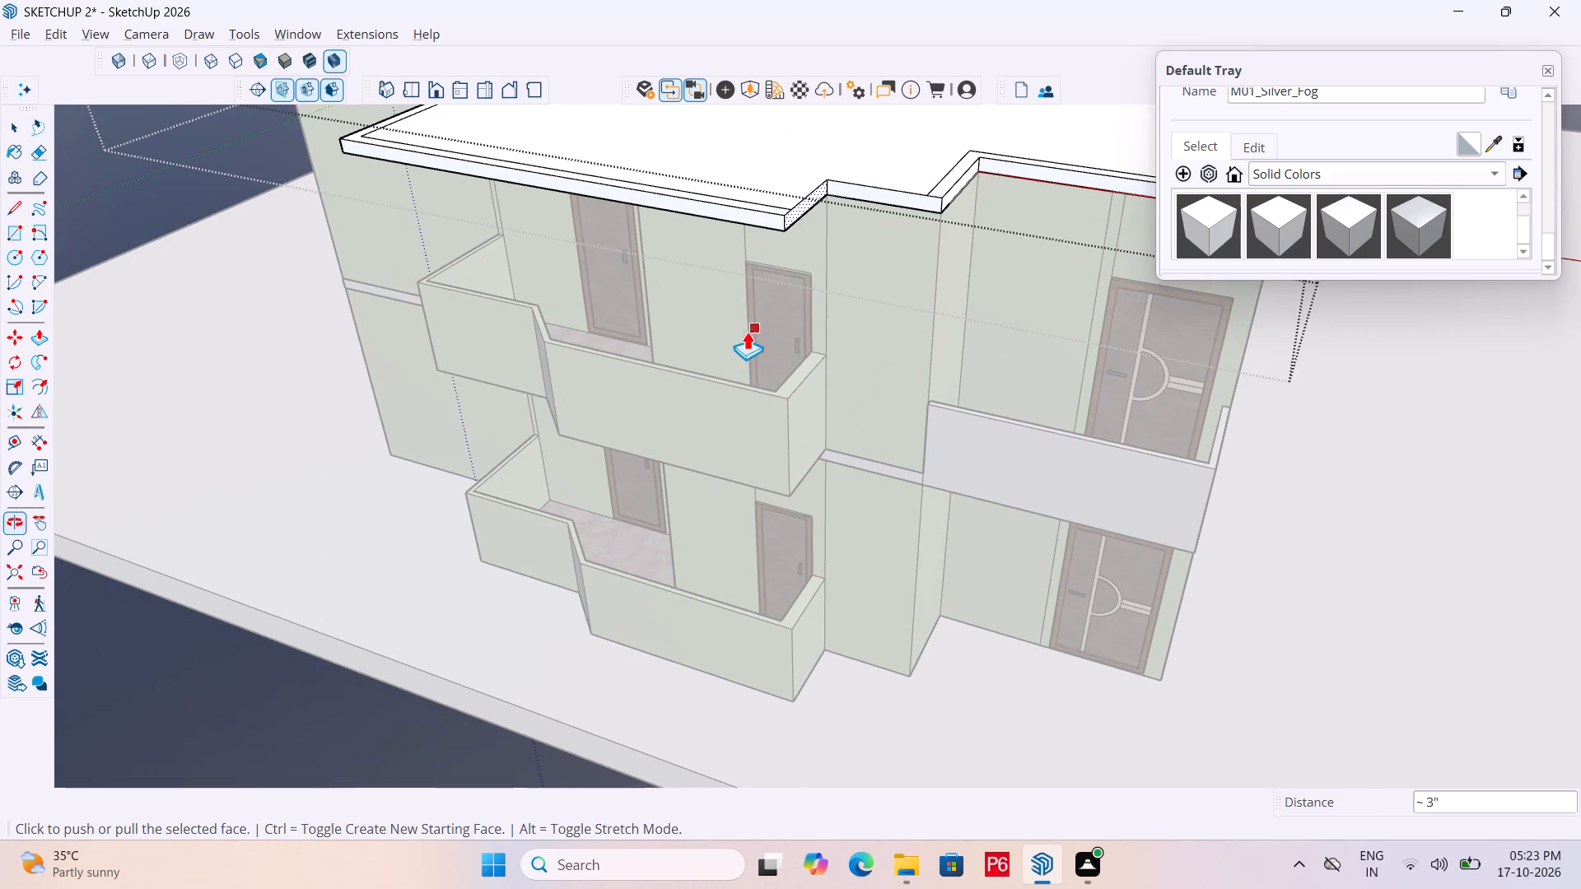
# Close the roof slab group and save the model with the reshaped roof edge.
pyautogui.press('space')
pyautogui.click(176, 210)
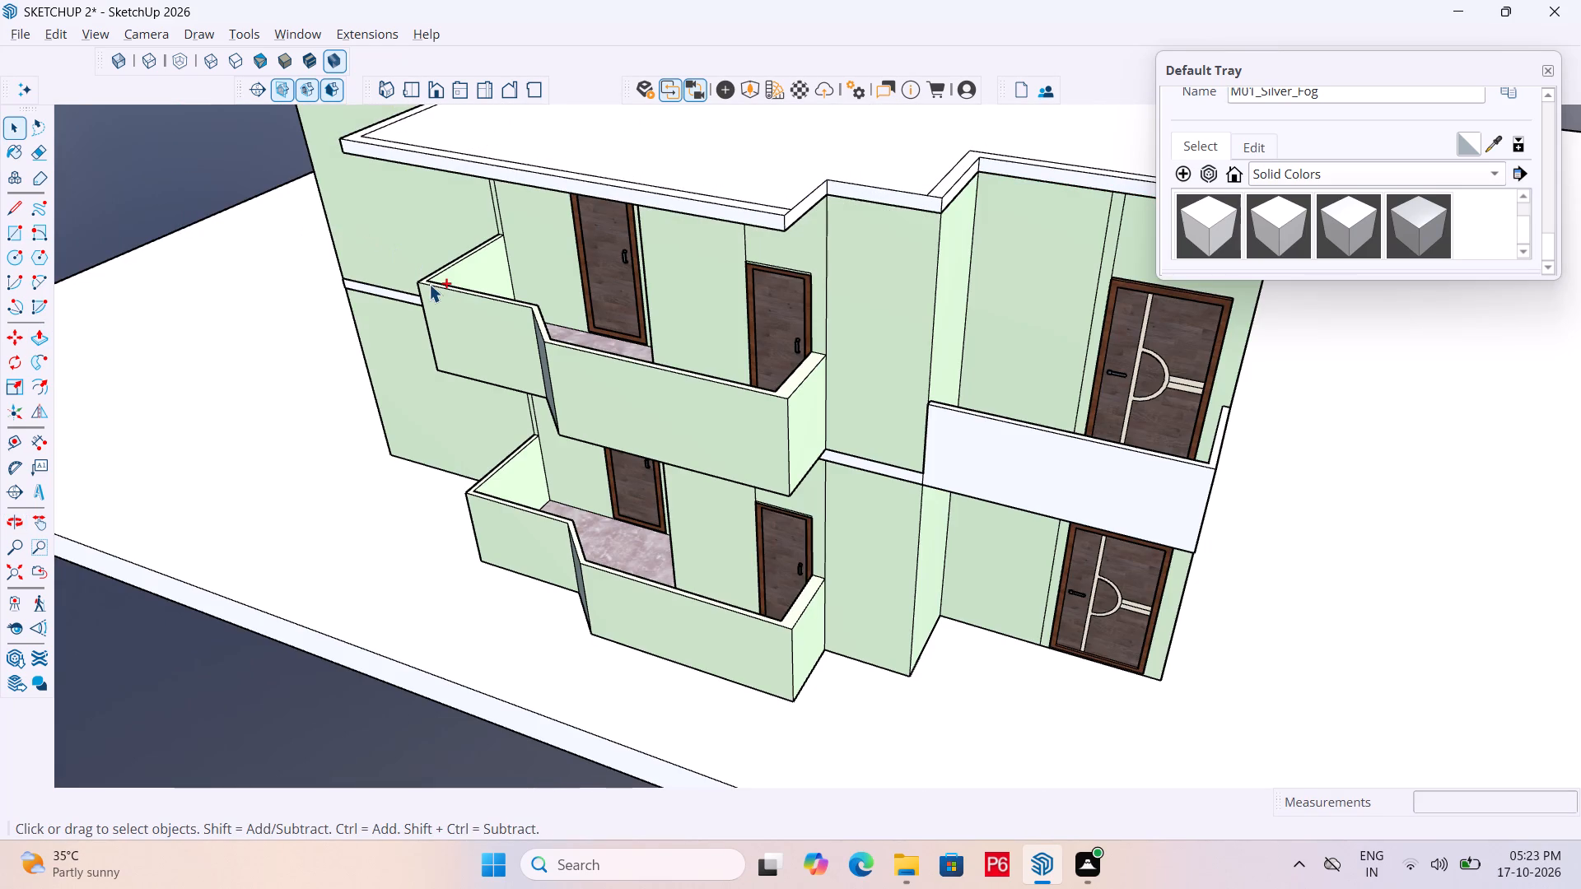
pyautogui.hotkey('ctrl', 's')
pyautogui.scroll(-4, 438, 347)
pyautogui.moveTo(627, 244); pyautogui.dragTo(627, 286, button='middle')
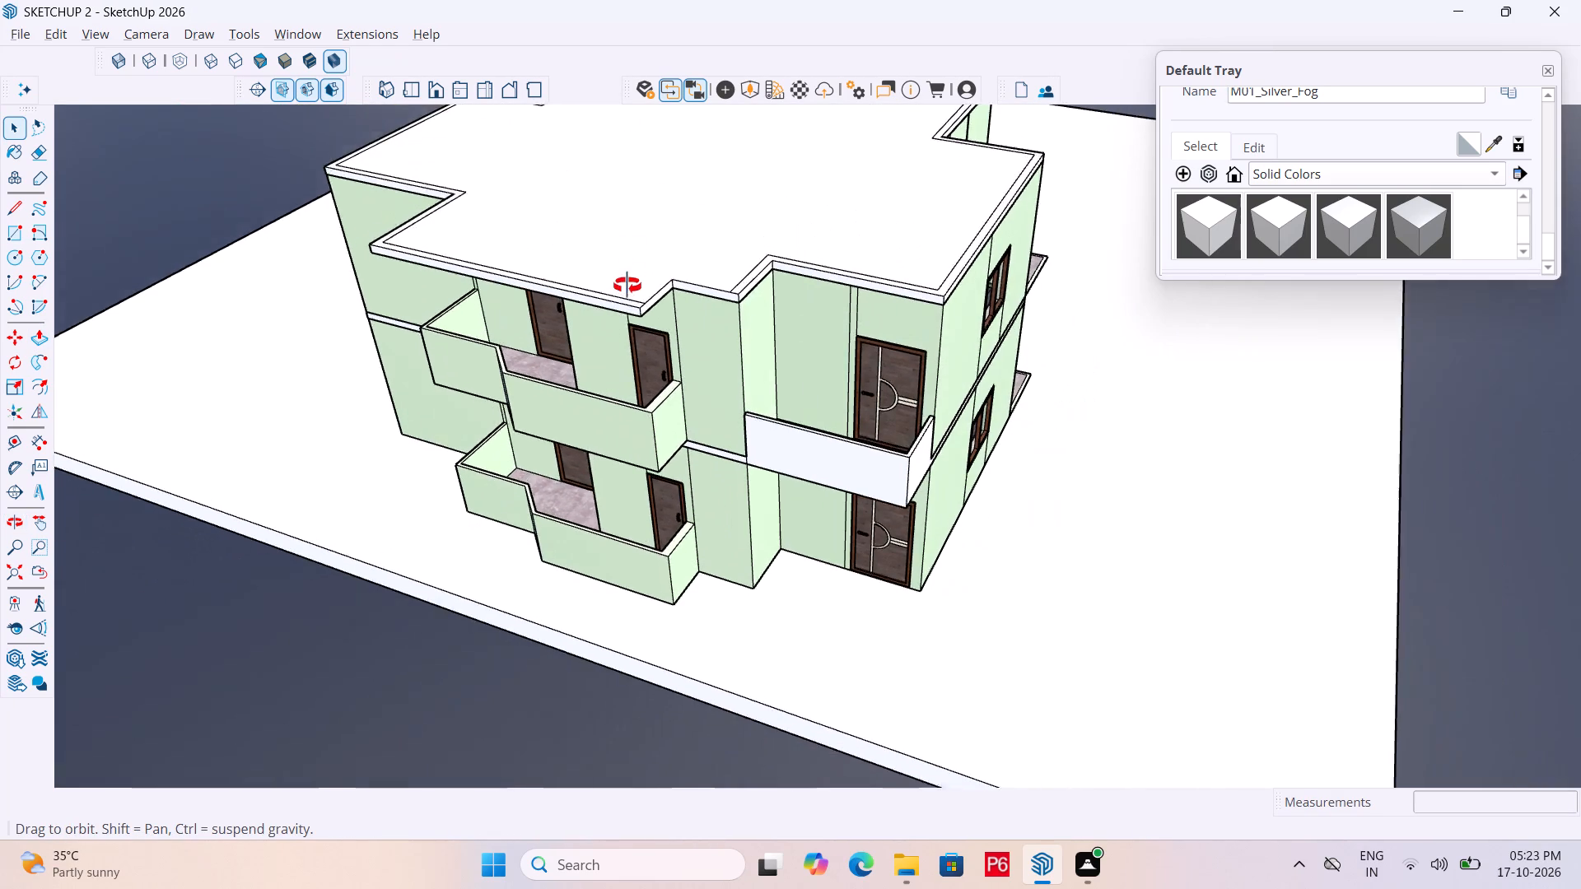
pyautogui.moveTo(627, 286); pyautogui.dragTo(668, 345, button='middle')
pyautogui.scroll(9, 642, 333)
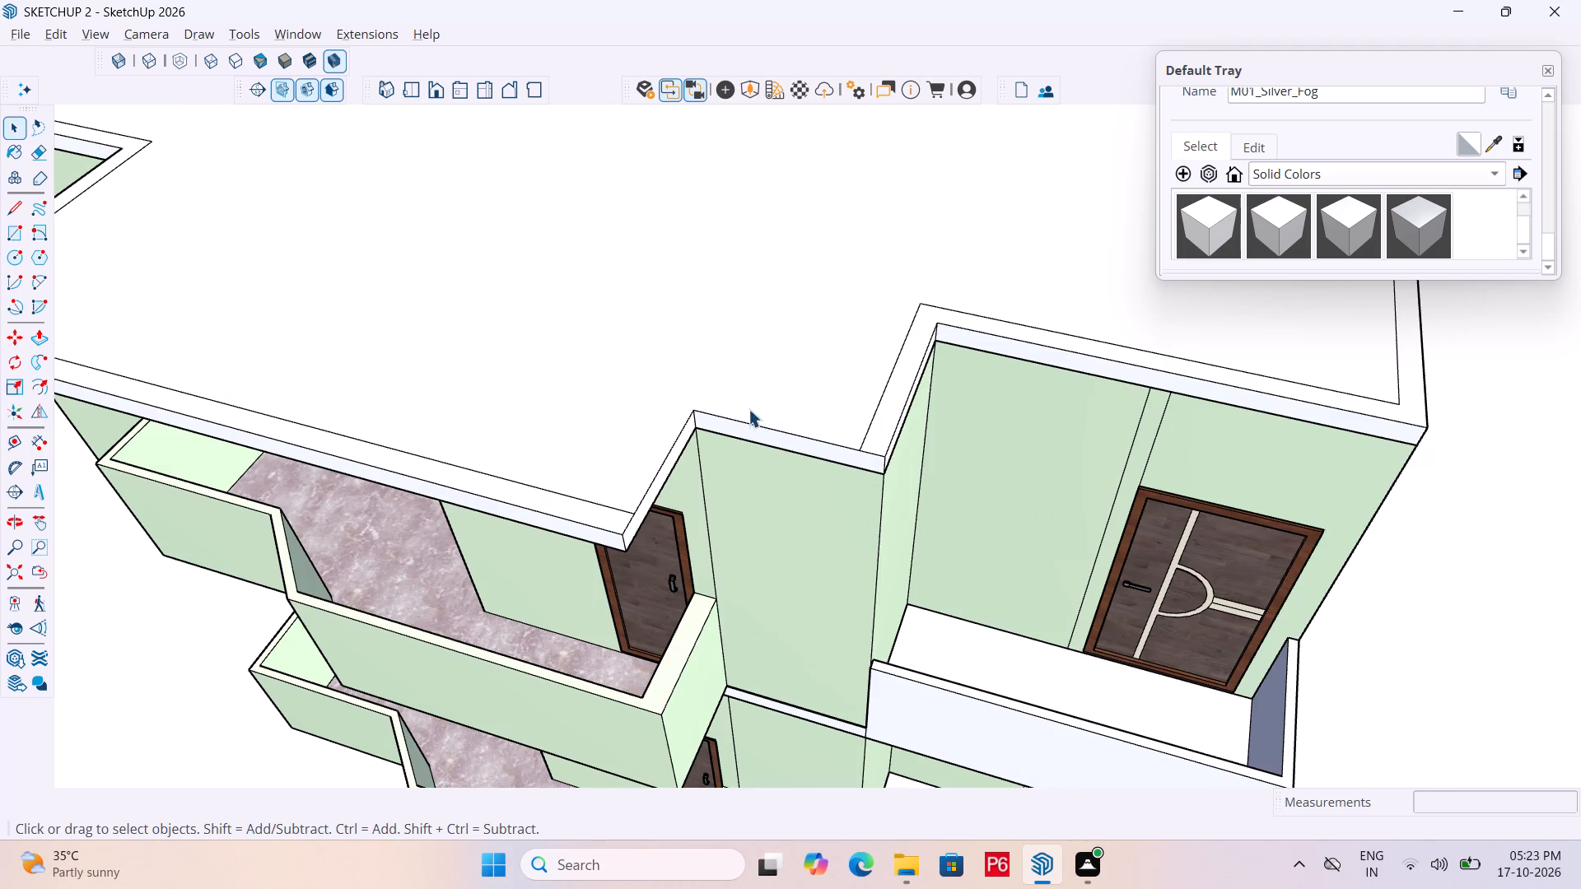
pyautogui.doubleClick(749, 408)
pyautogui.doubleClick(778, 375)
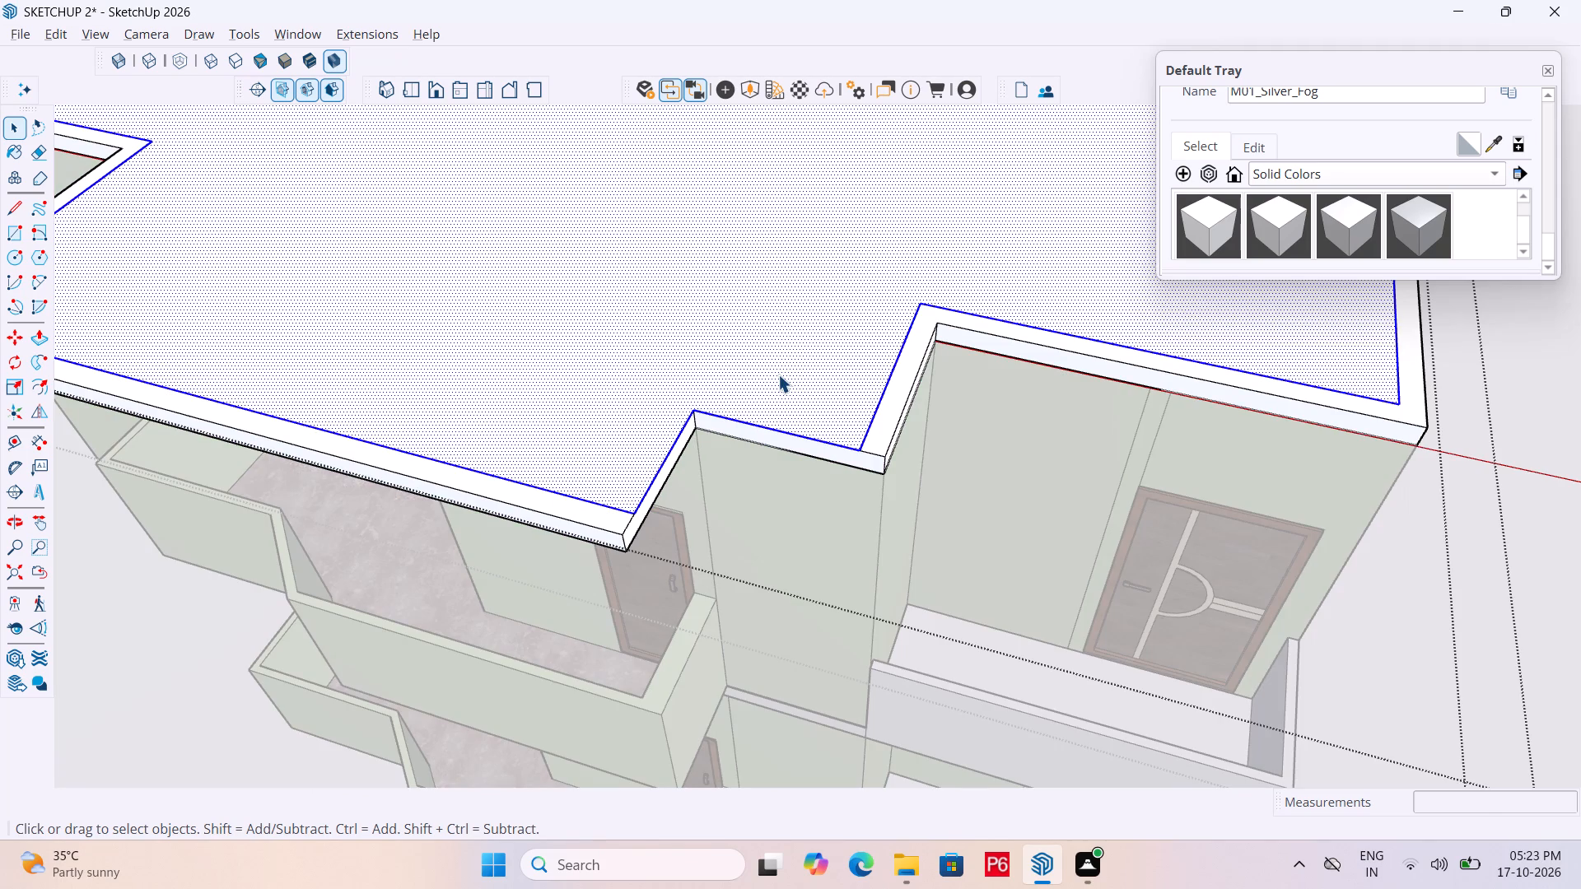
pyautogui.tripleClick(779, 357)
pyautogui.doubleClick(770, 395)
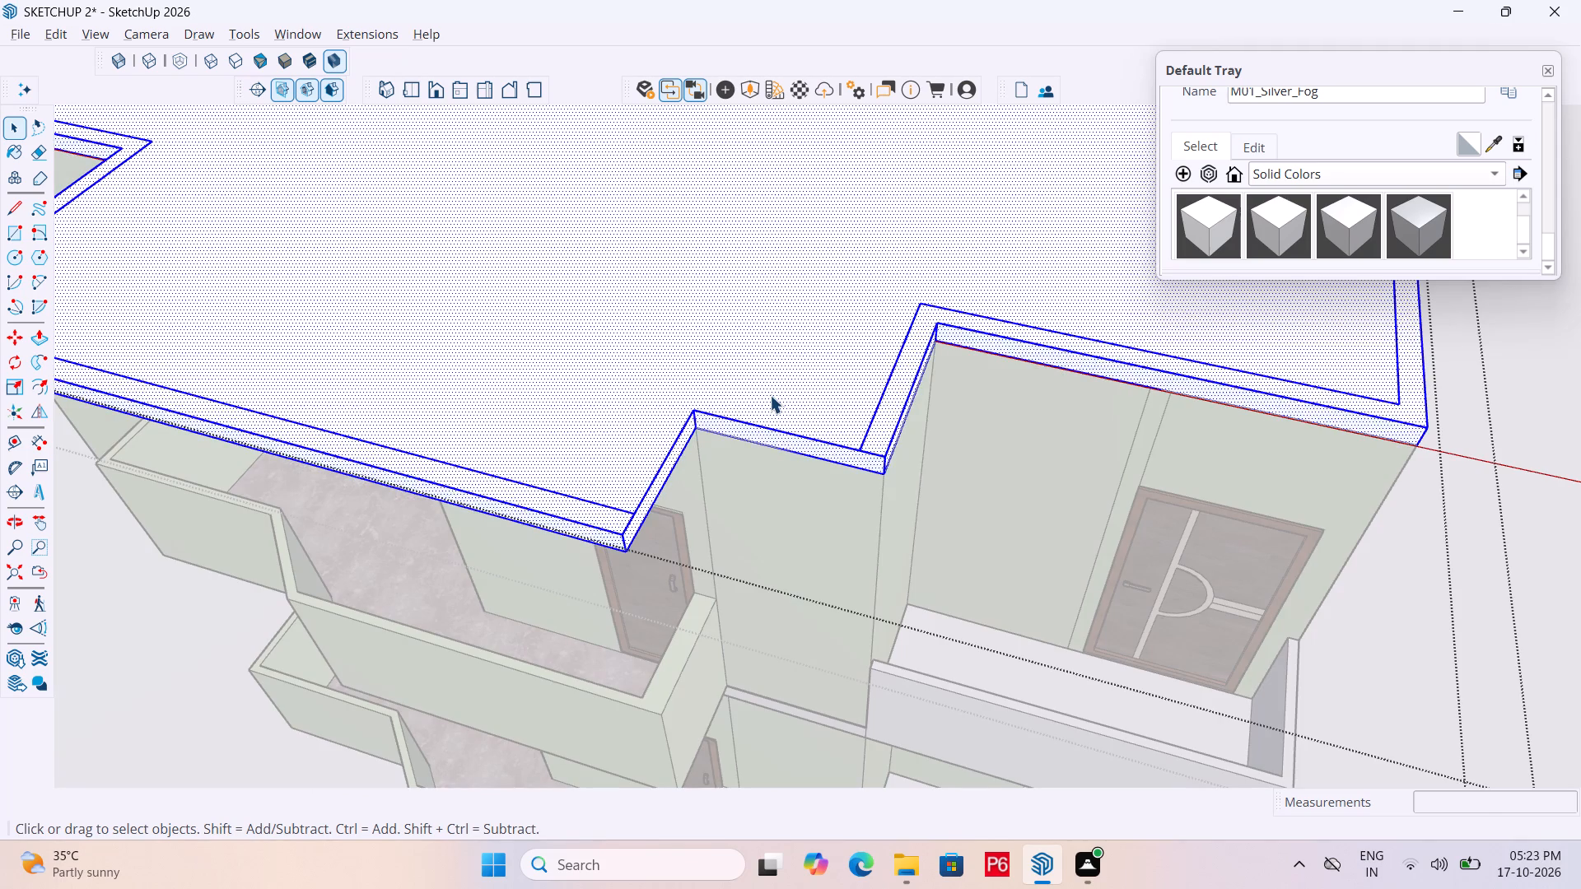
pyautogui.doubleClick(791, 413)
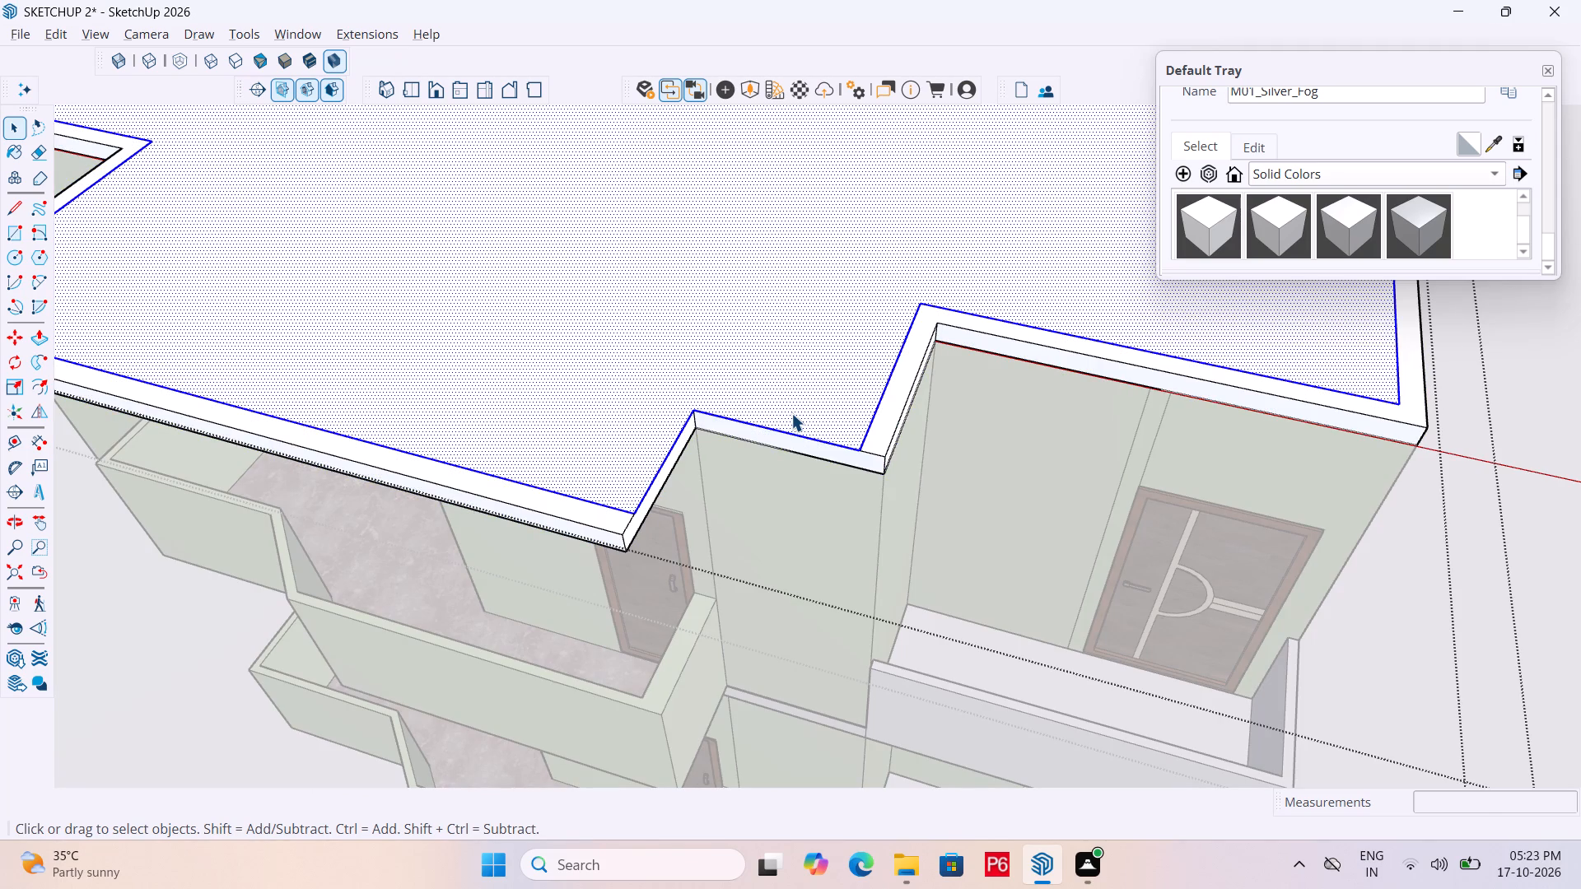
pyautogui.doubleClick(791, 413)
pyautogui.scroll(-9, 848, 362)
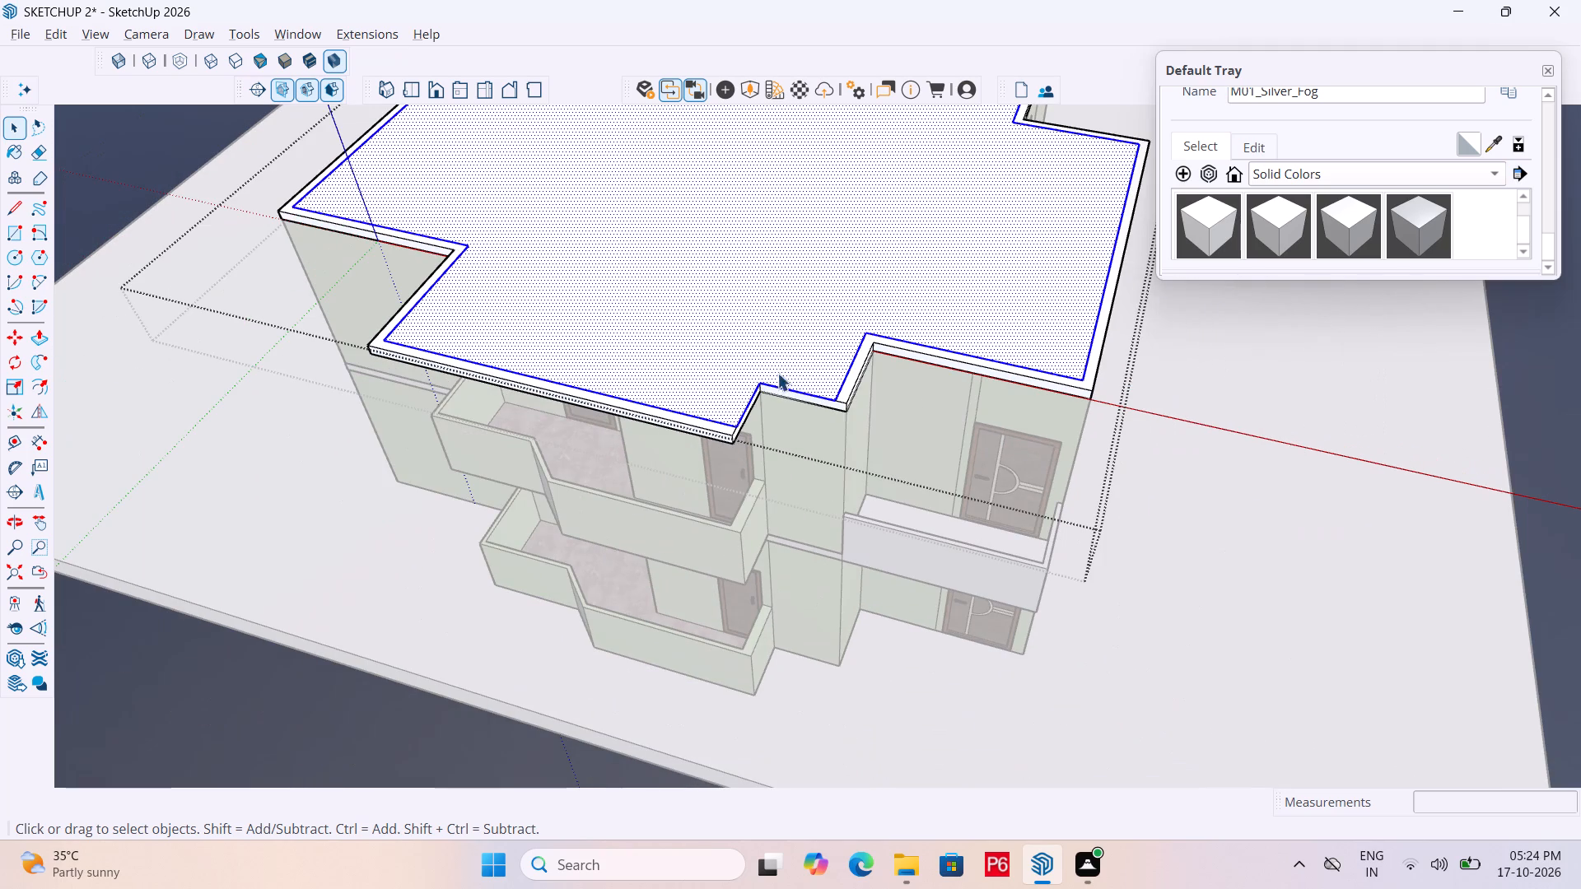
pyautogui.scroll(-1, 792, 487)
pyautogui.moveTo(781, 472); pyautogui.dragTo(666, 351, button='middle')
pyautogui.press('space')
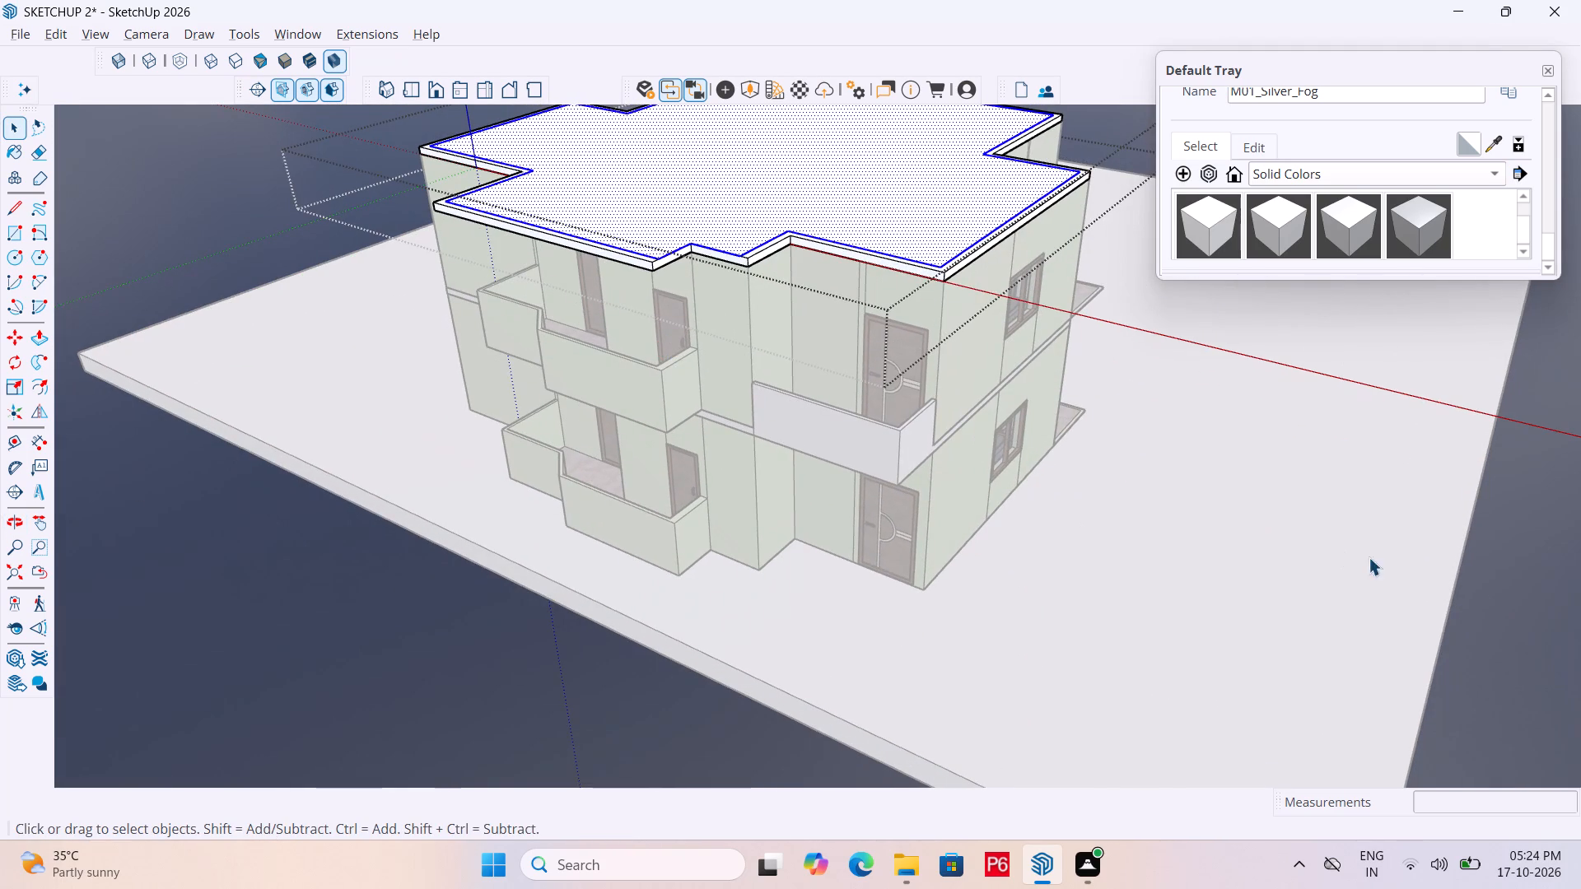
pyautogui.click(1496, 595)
# Examine the house's roof outline, landing parapet, side windows and surrounding base slab from the front corner.
pyautogui.scroll(-4, 676, 434)
pyautogui.moveTo(911, 500); pyautogui.dragTo(725, 474, button='middle')
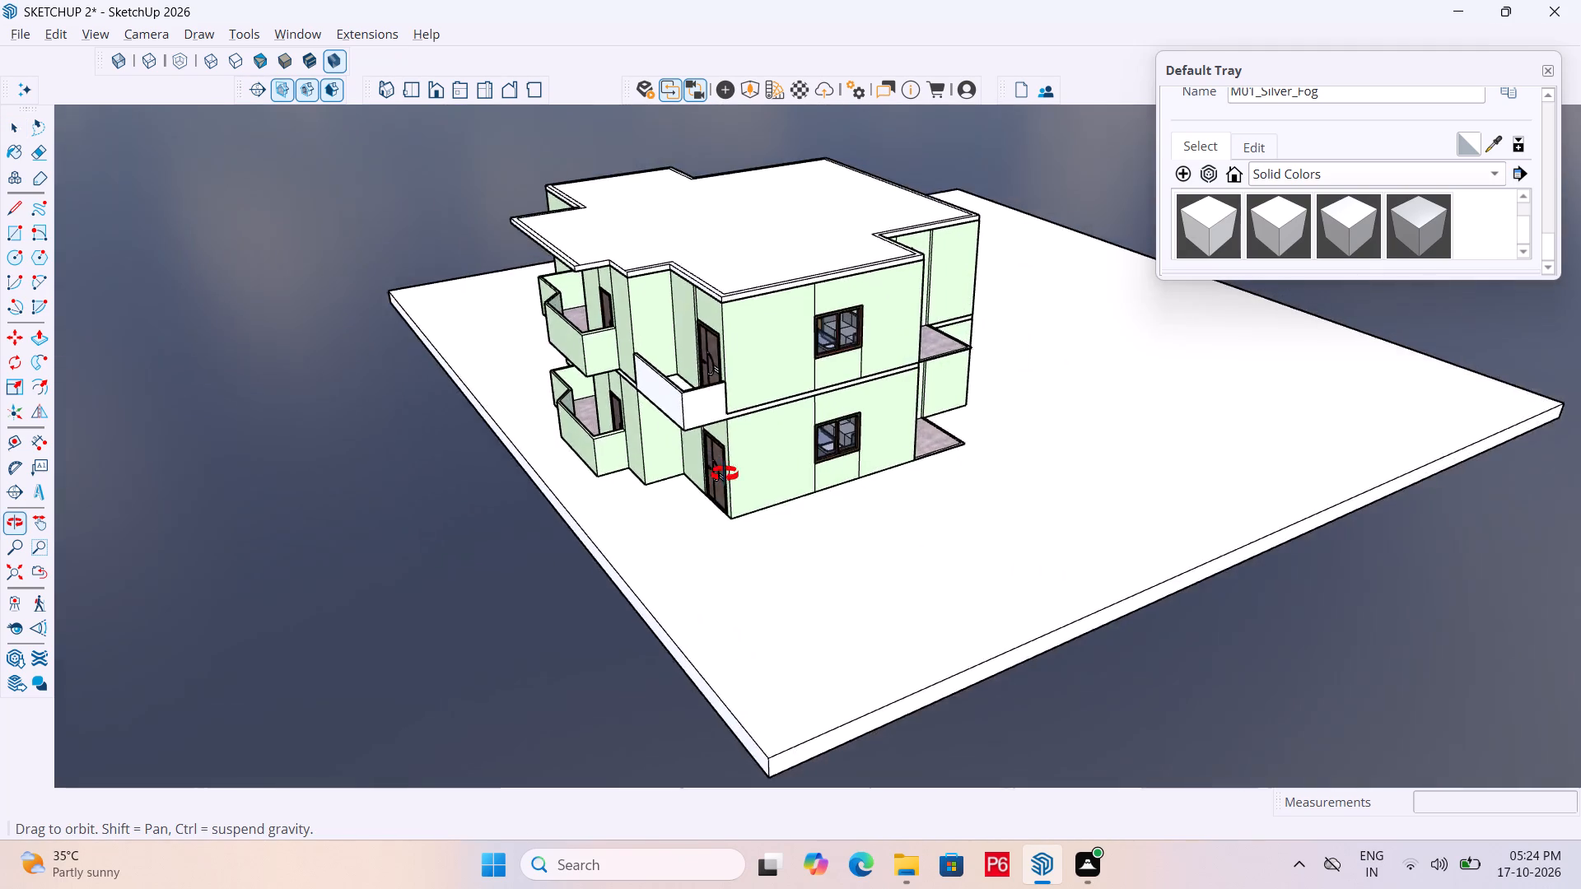
pyautogui.moveTo(725, 474); pyautogui.dragTo(852, 526, button='middle')
pyautogui.scroll(1, 1007, 597)
pyautogui.scroll(-4, 675, 417)
pyautogui.scroll(3, 920, 531)
pyautogui.moveTo(921, 531); pyautogui.dragTo(908, 519, button='middle')
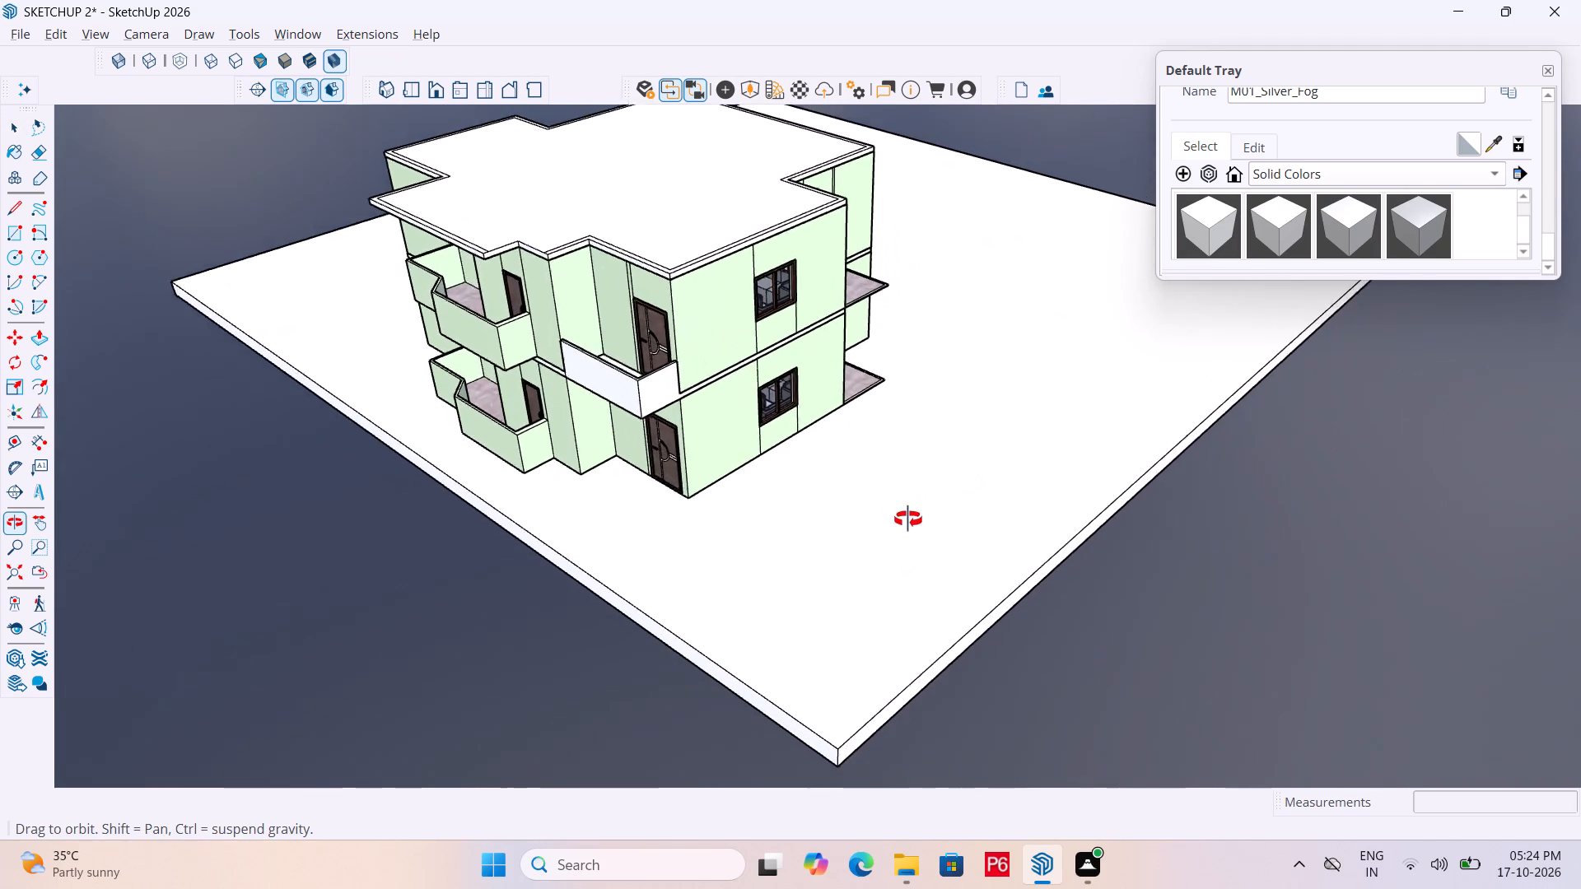
pyautogui.scroll(1, 908, 519)
pyautogui.moveTo(908, 519); pyautogui.dragTo(893, 512, button='middle')
pyautogui.scroll(4, 851, 555)
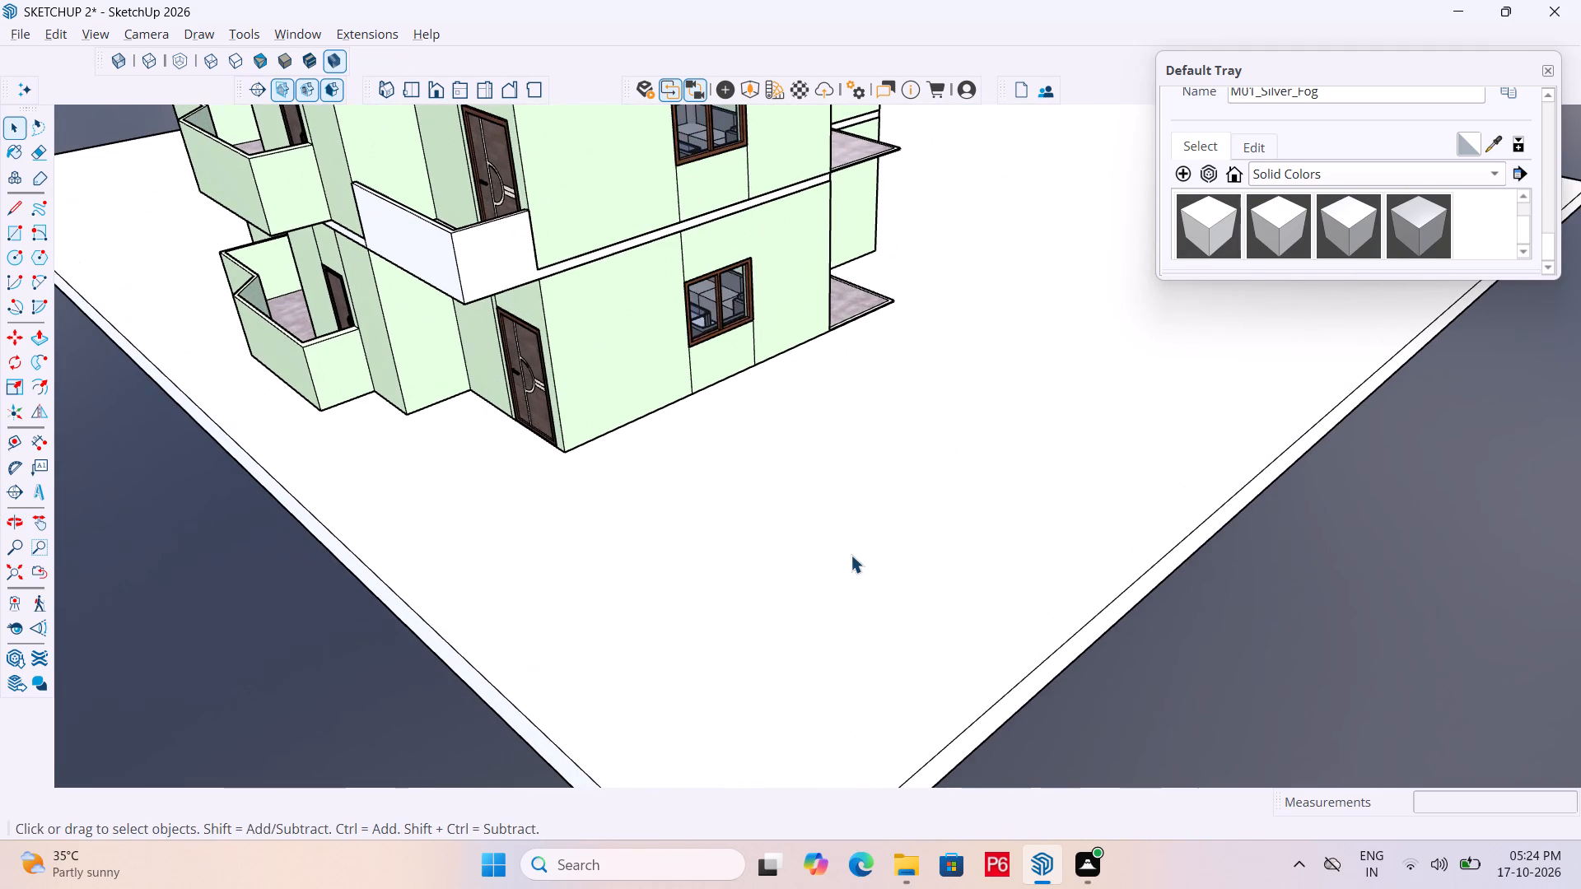
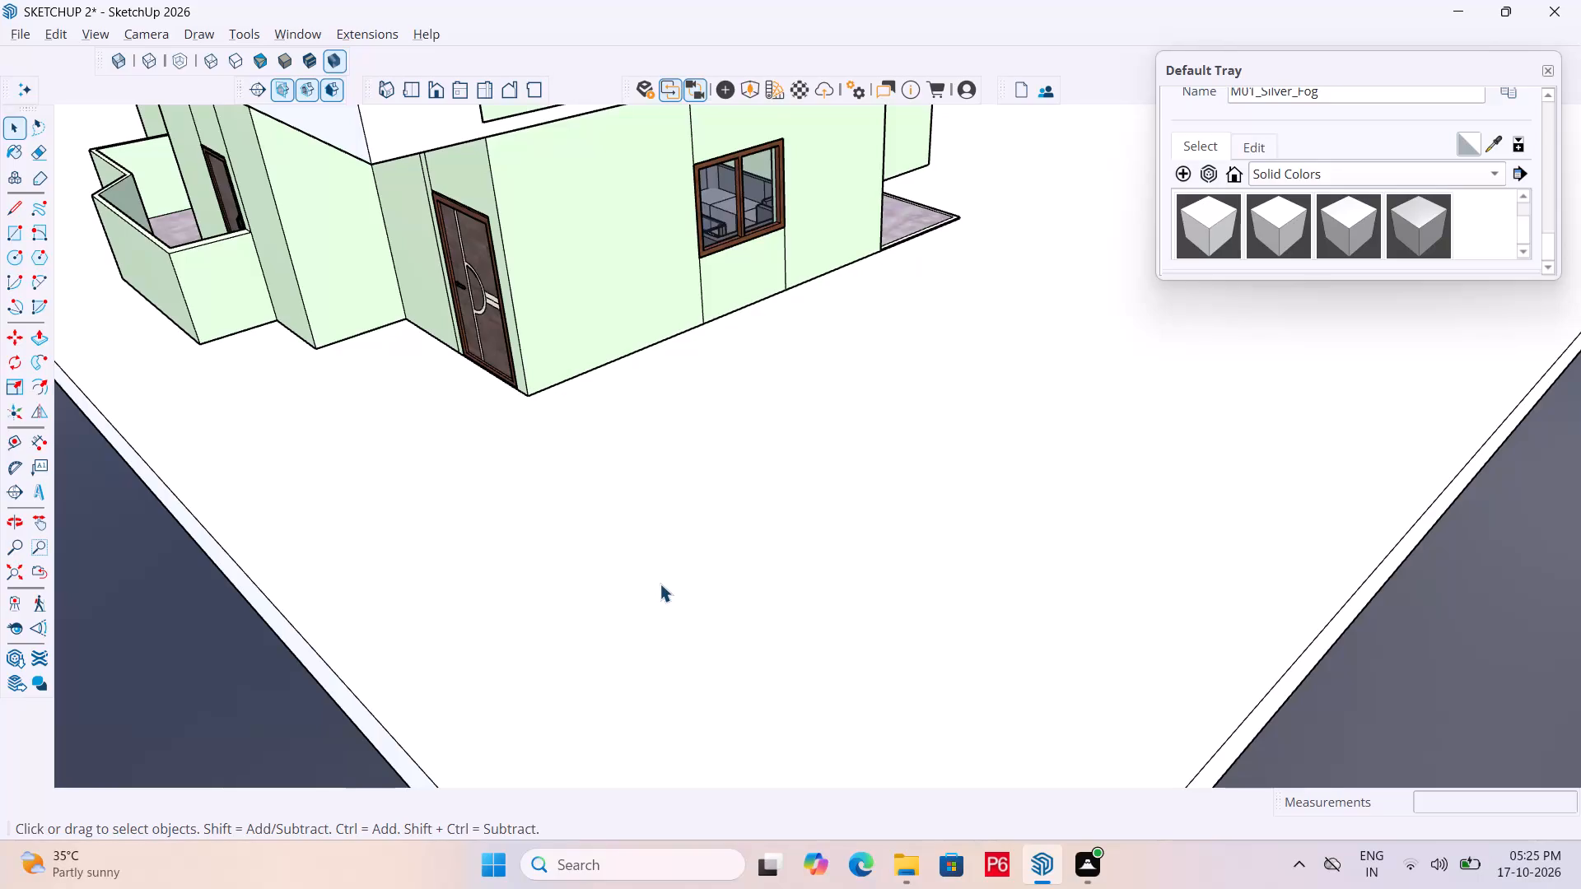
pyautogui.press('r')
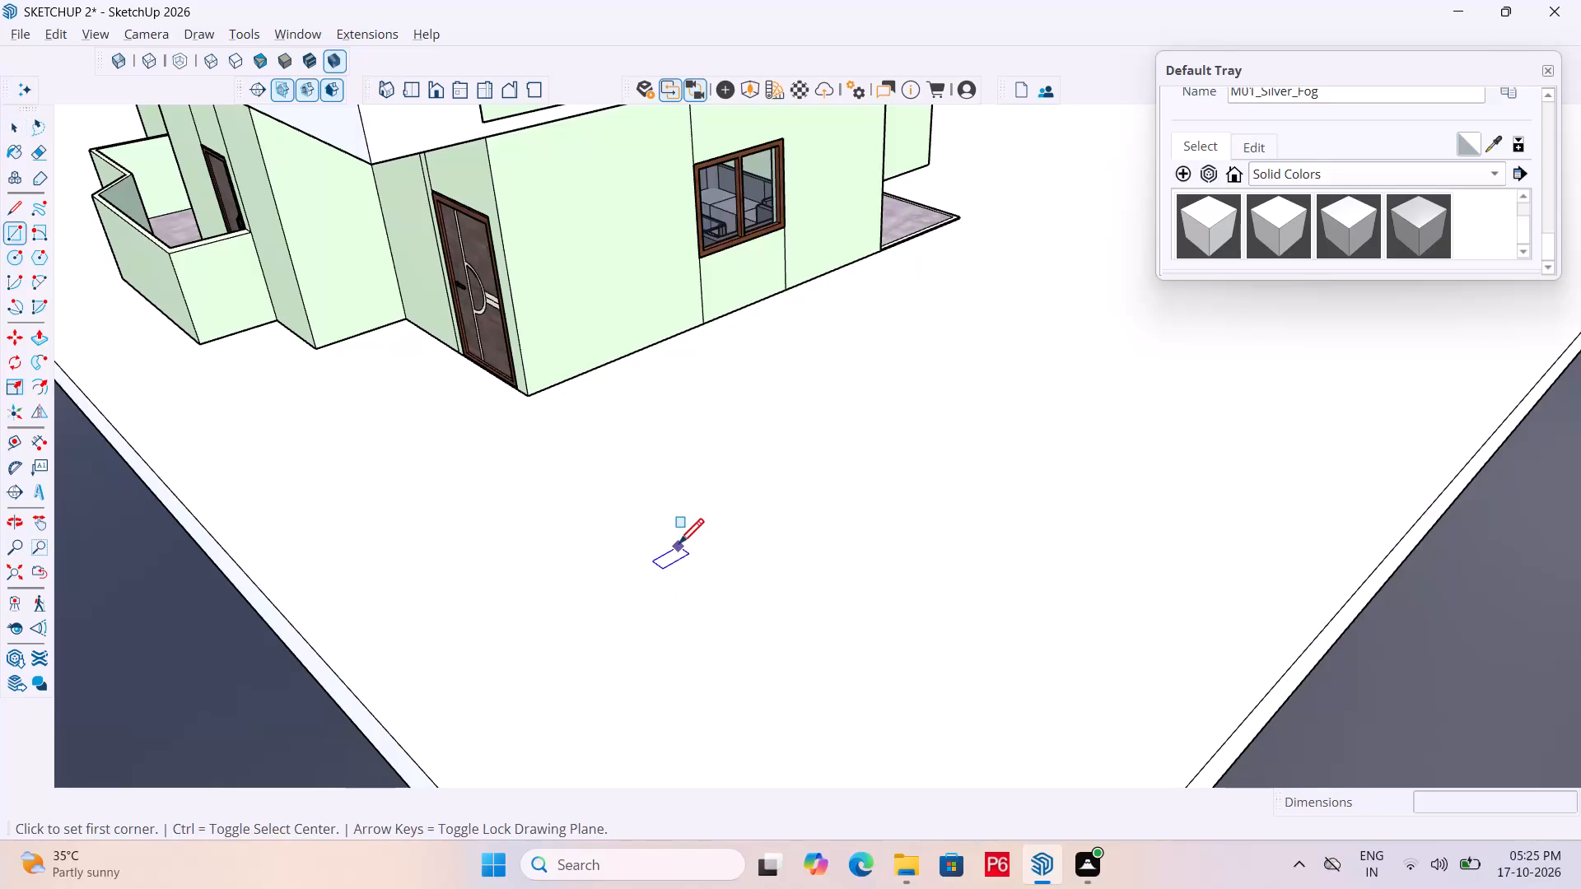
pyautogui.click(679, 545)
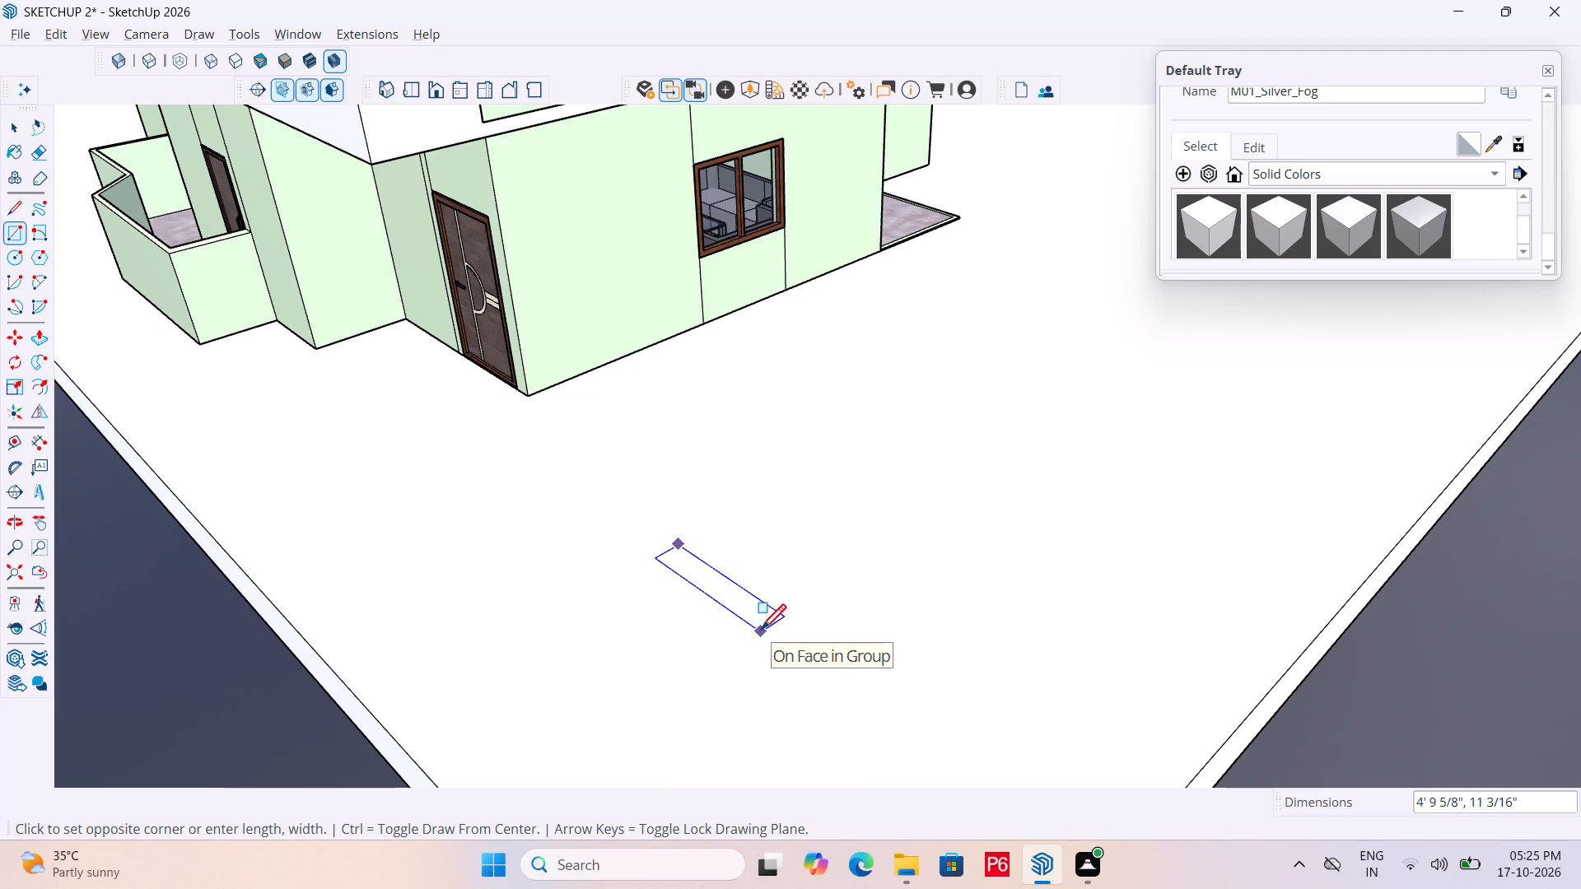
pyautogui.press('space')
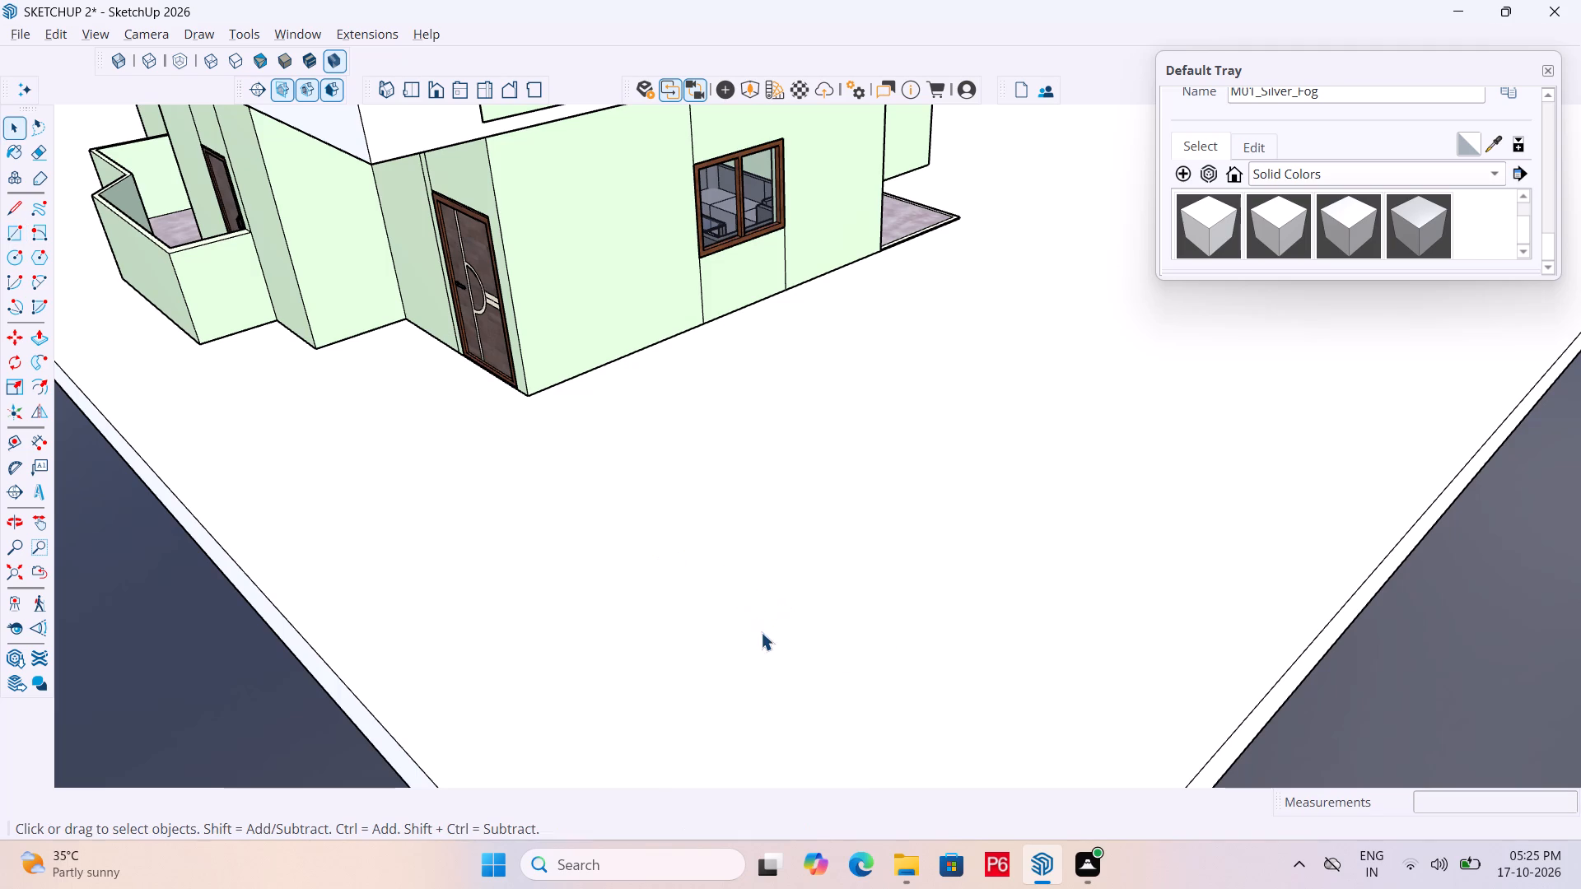
# Draw a 3' straight edge along the red axis on the open ground outside the house's entrance corner.
pyautogui.press('l')
pyautogui.click(684, 547)
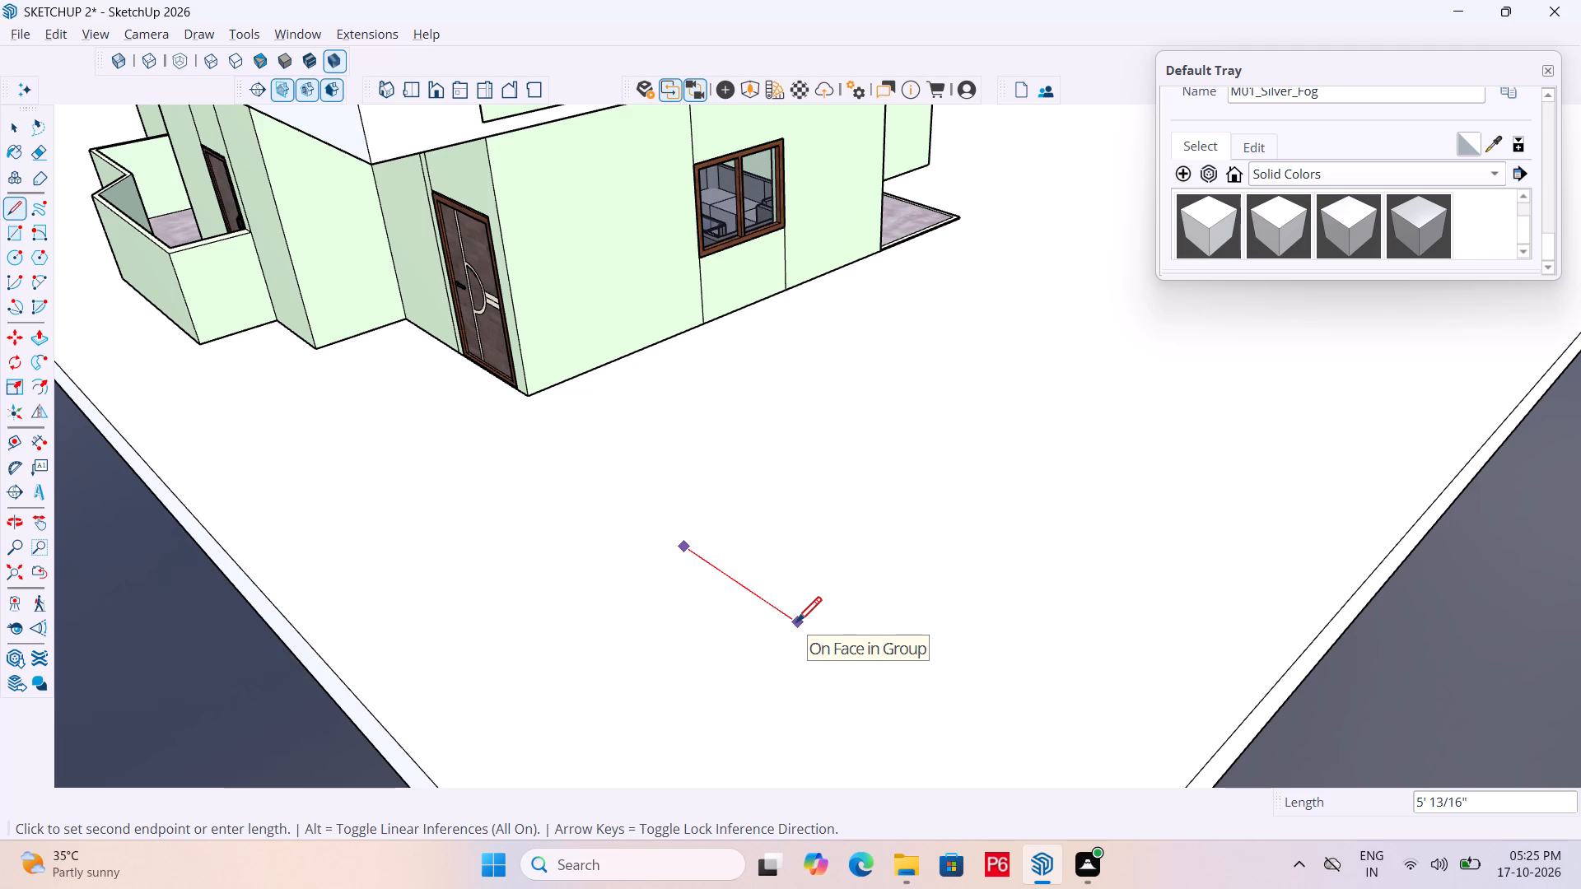
pyautogui.write("3'")
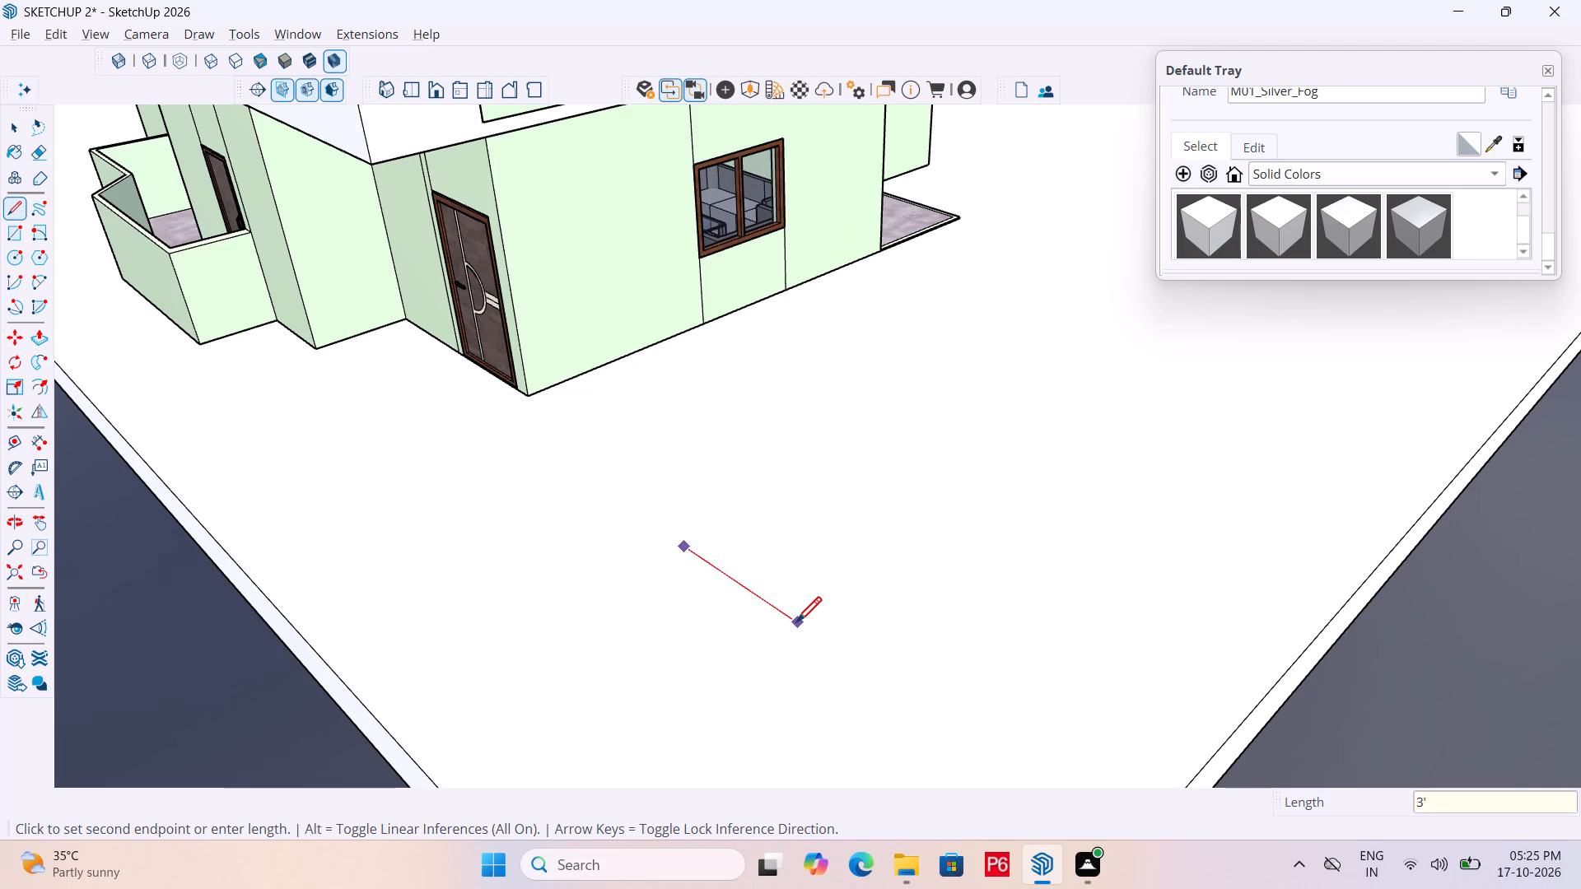
pyautogui.press('Return')
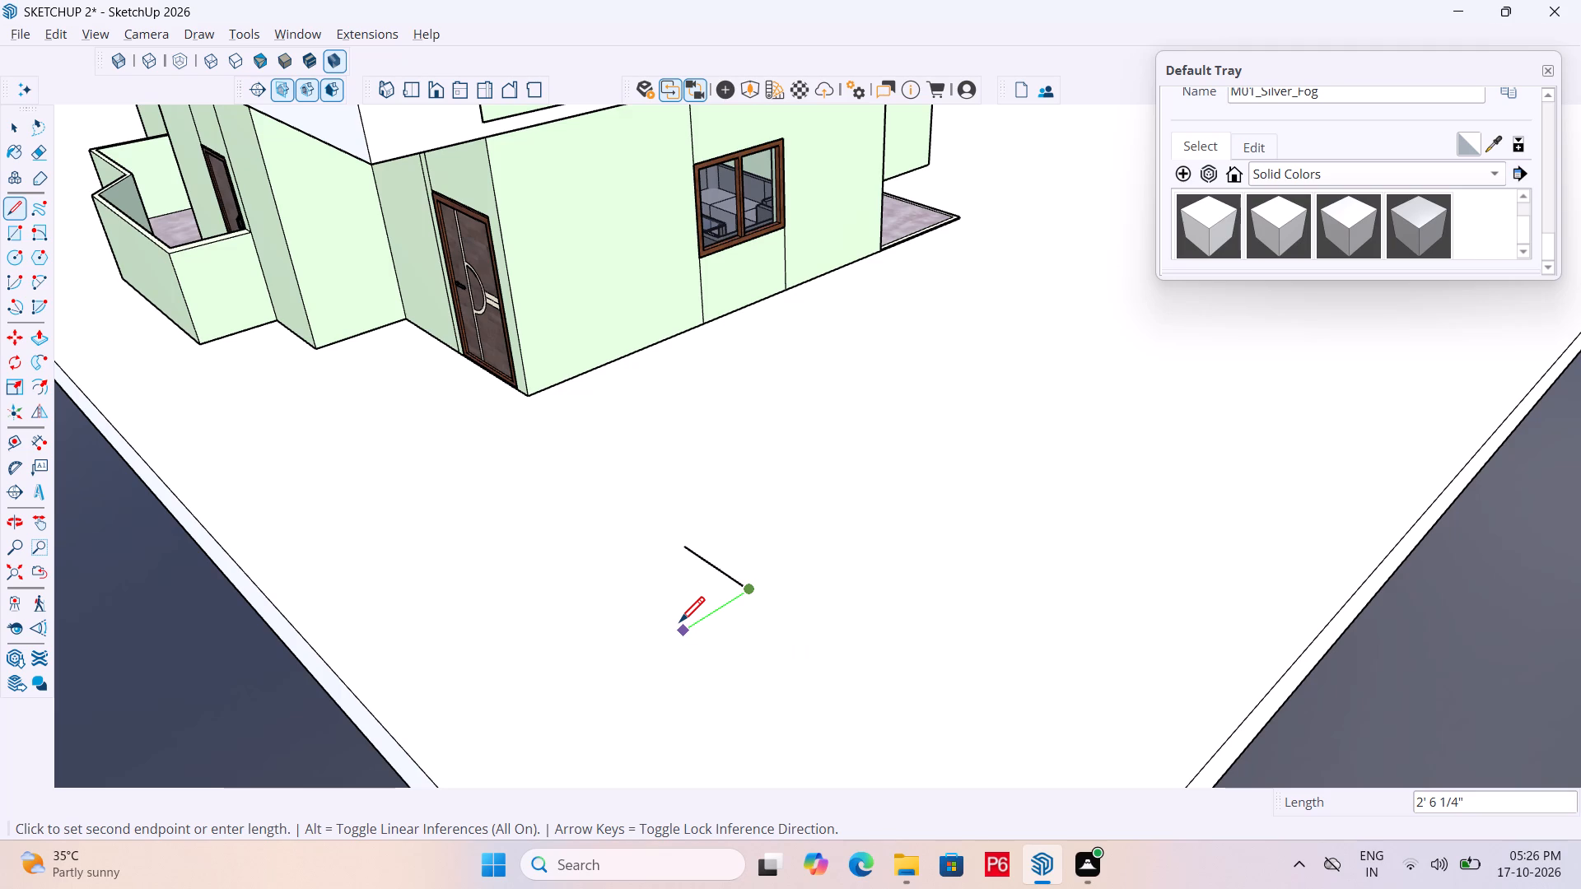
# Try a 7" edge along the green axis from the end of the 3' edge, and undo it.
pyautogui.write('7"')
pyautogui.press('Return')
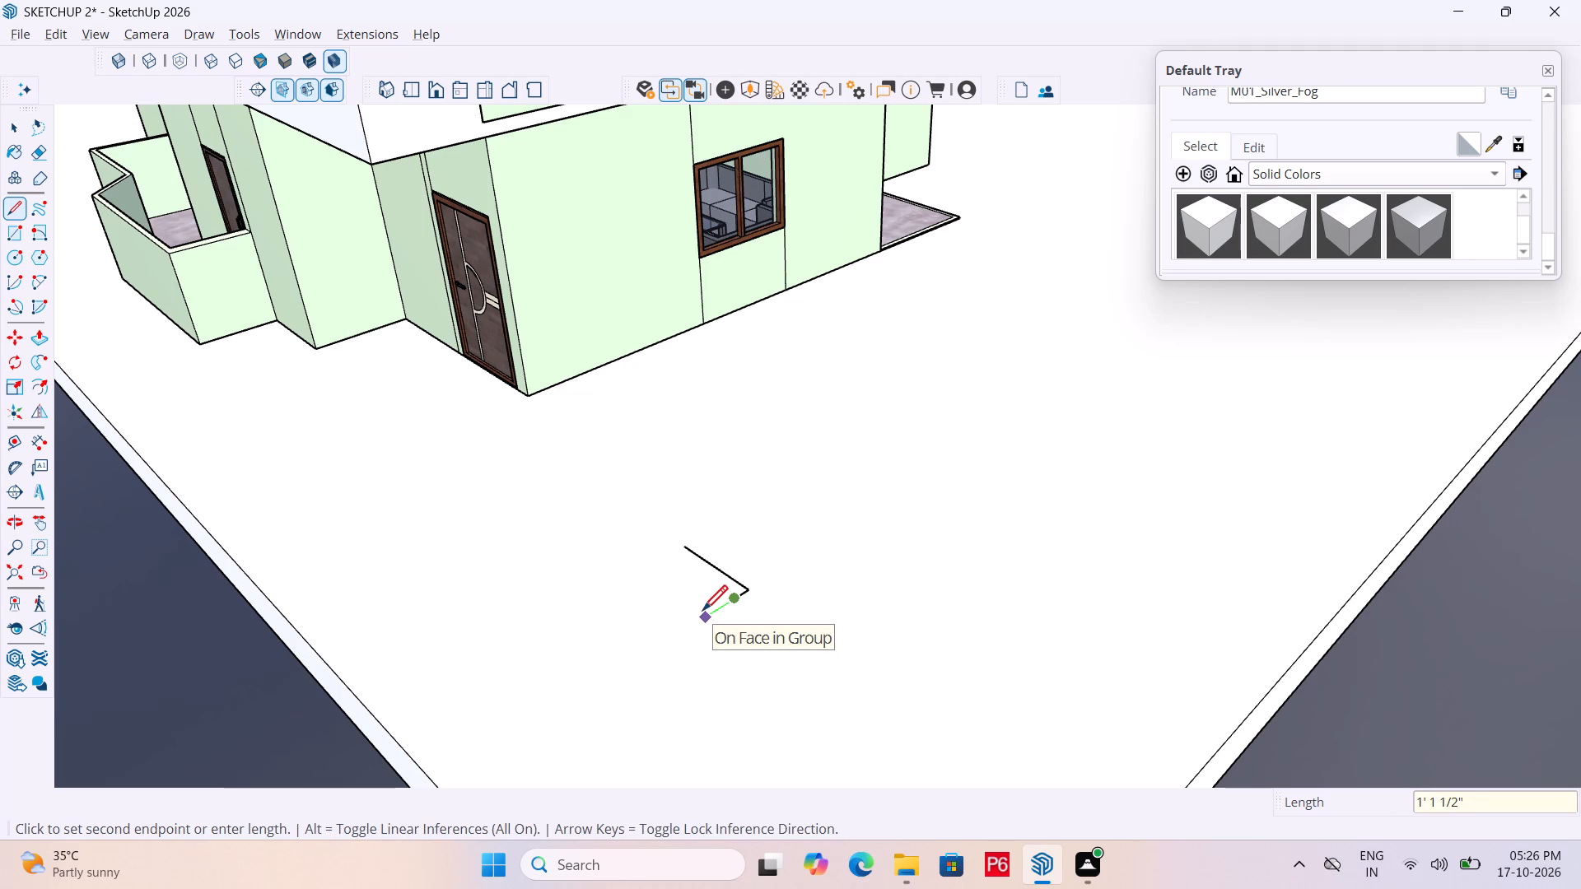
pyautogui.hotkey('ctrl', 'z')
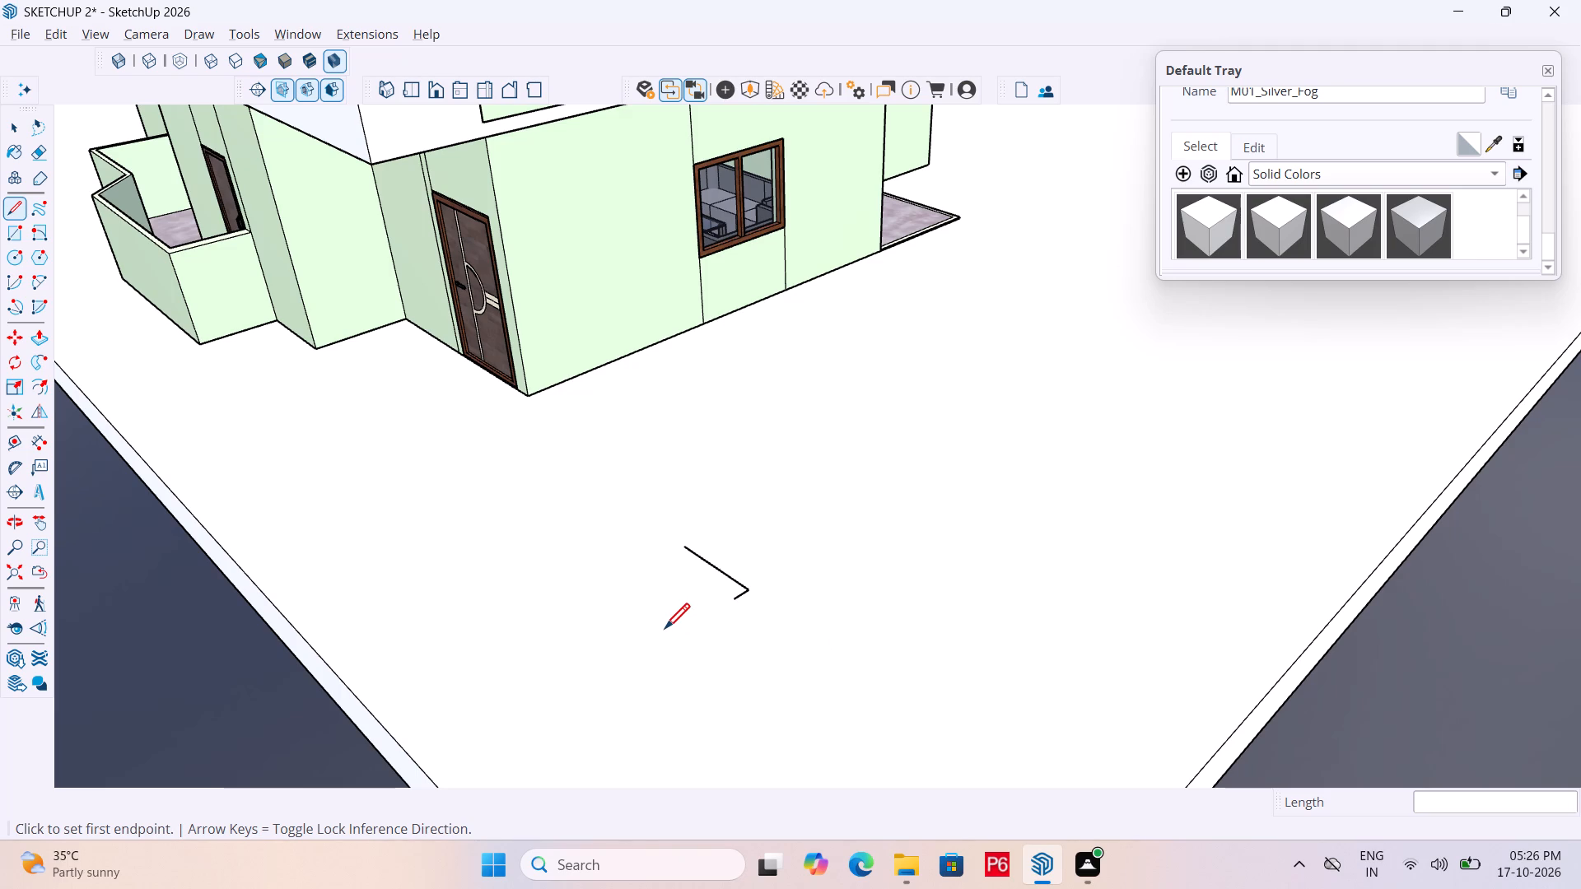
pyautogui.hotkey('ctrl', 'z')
# Complete a closed 3' by 11" rectangle from the 3' edge by adding an 11" side, a parallel 3' side and the closing edge.
pyautogui.scroll(4, 721, 590)
pyautogui.click(755, 597)
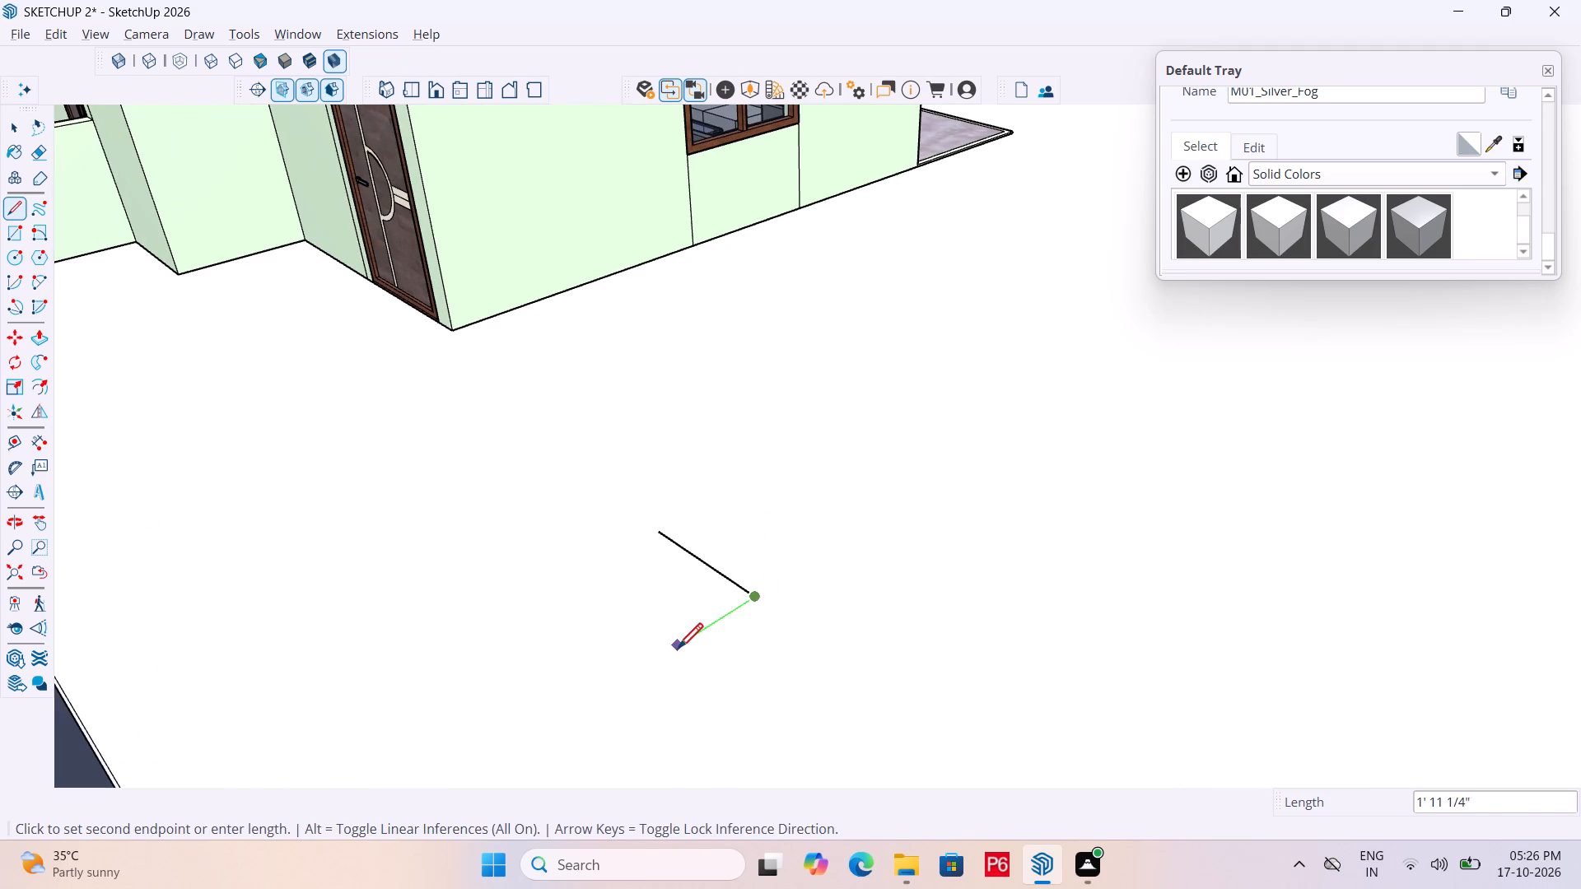
pyautogui.write("11'")
pyautogui.press('=')
pyautogui.press('BackSpace')
pyautogui.press('BackSpace')
pyautogui.hotkey('shift', '"')
pyautogui.press('Return')
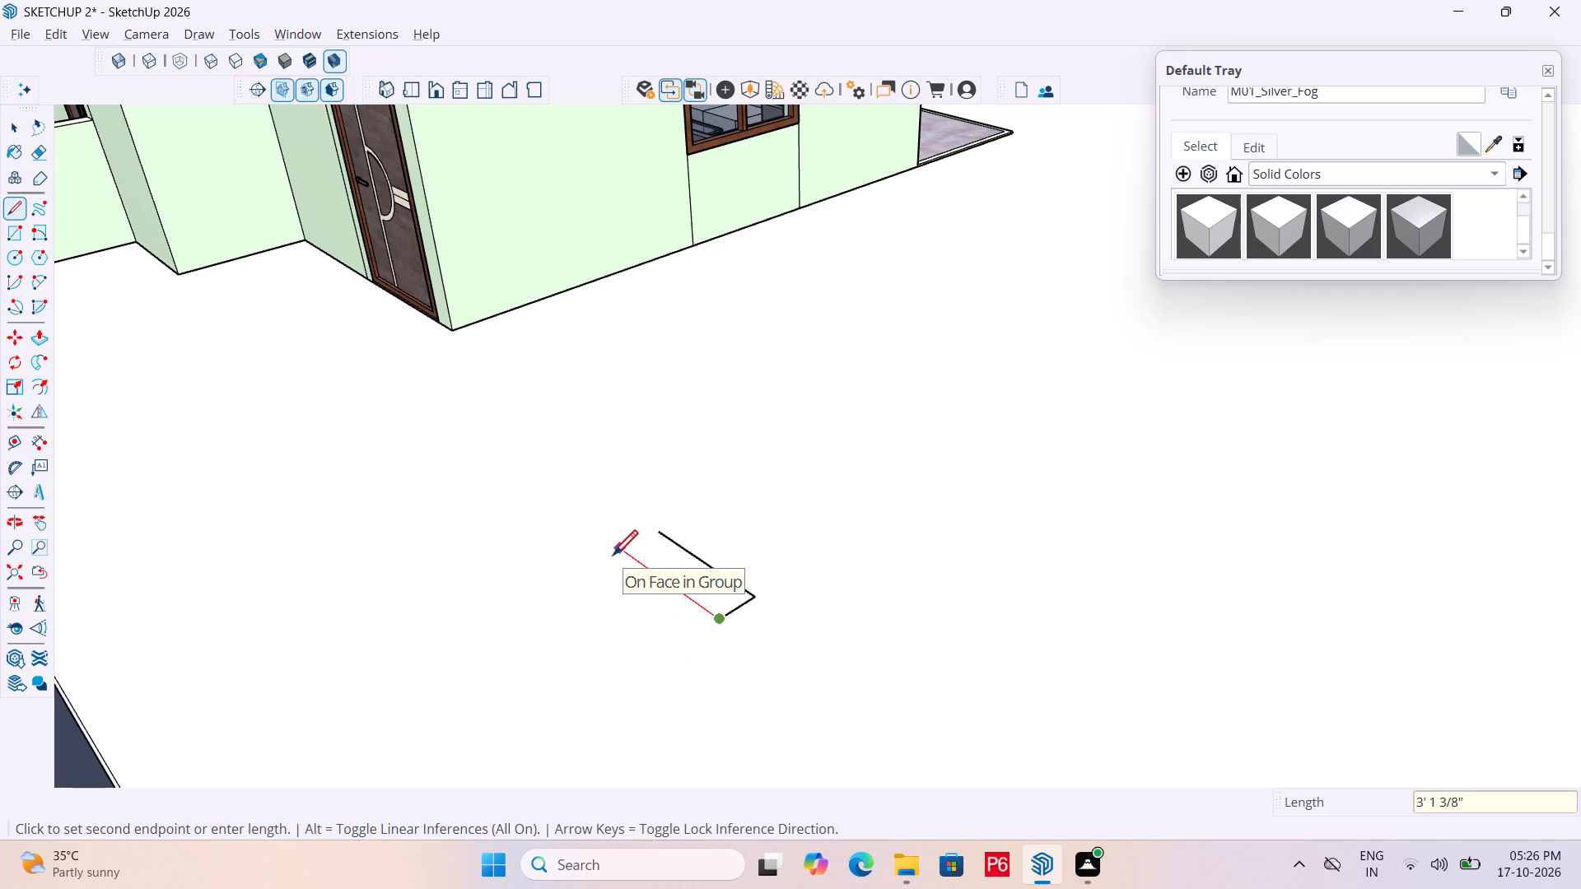
pyautogui.write("3'")
pyautogui.press('Return')
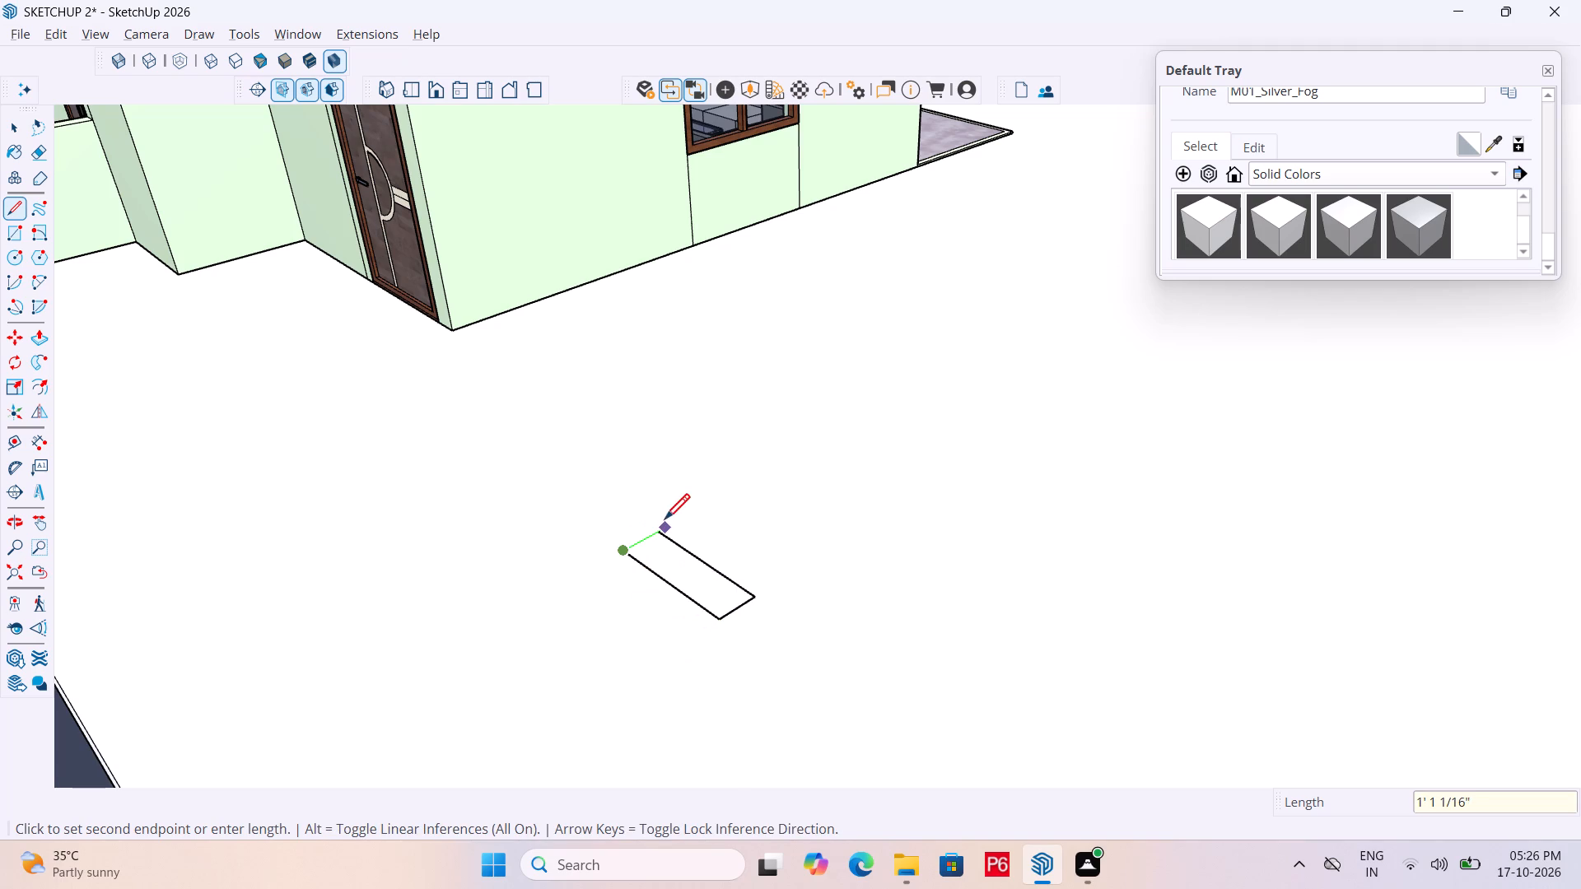
pyautogui.click(656, 531)
pyautogui.press('space')
# Make the rectangle's face and all of its edges into a group.
pyautogui.doubleClick(679, 566)
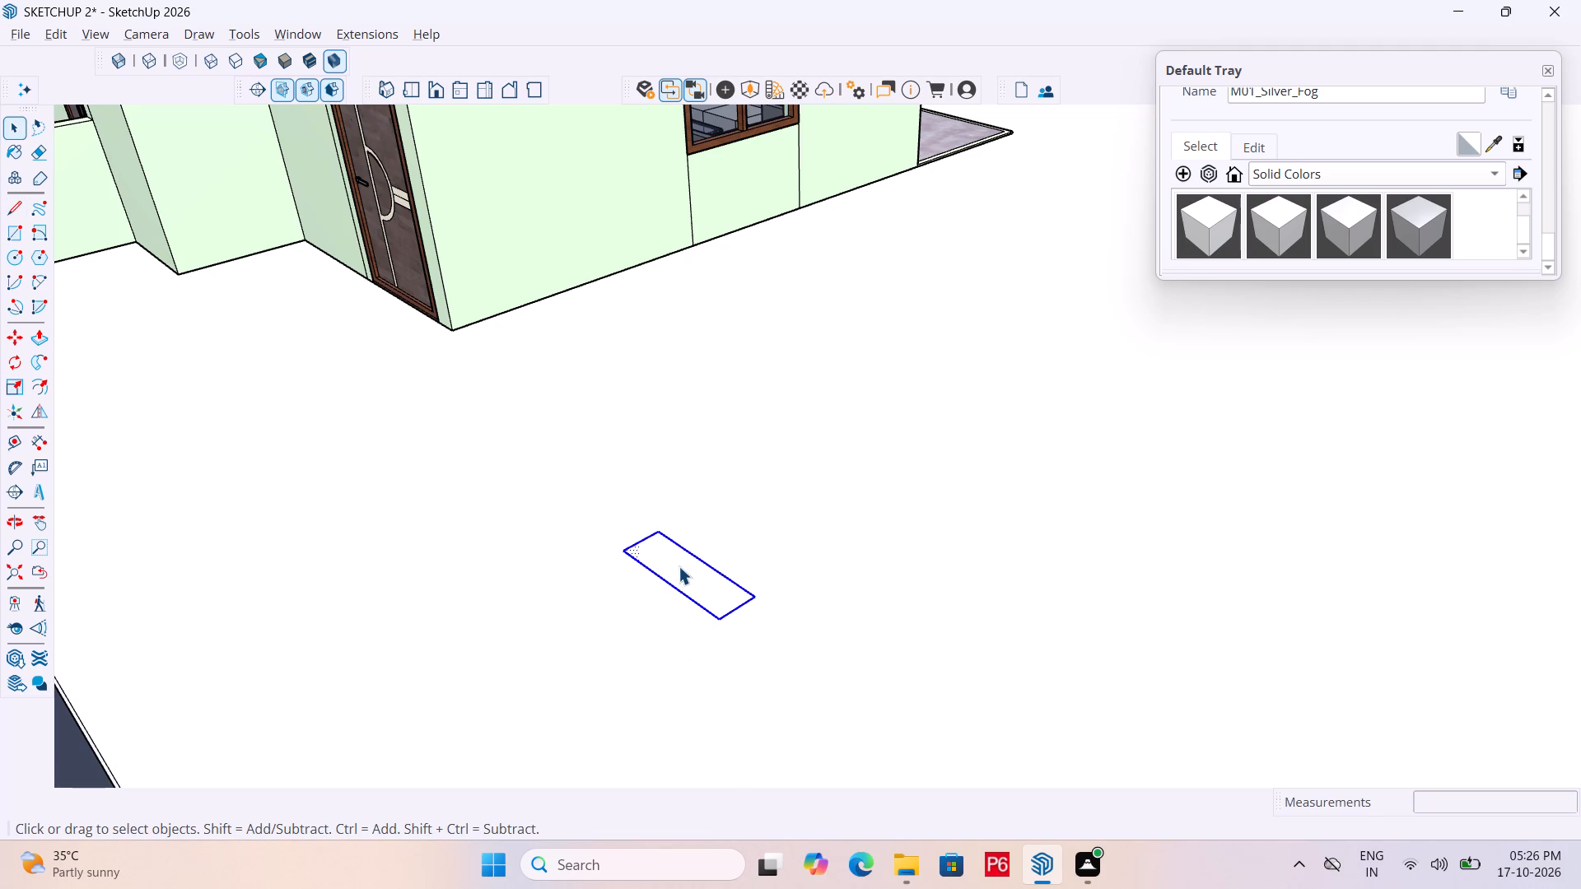
pyautogui.click(679, 566)
pyautogui.doubleClick(679, 566)
pyautogui.rightClick(665, 570)
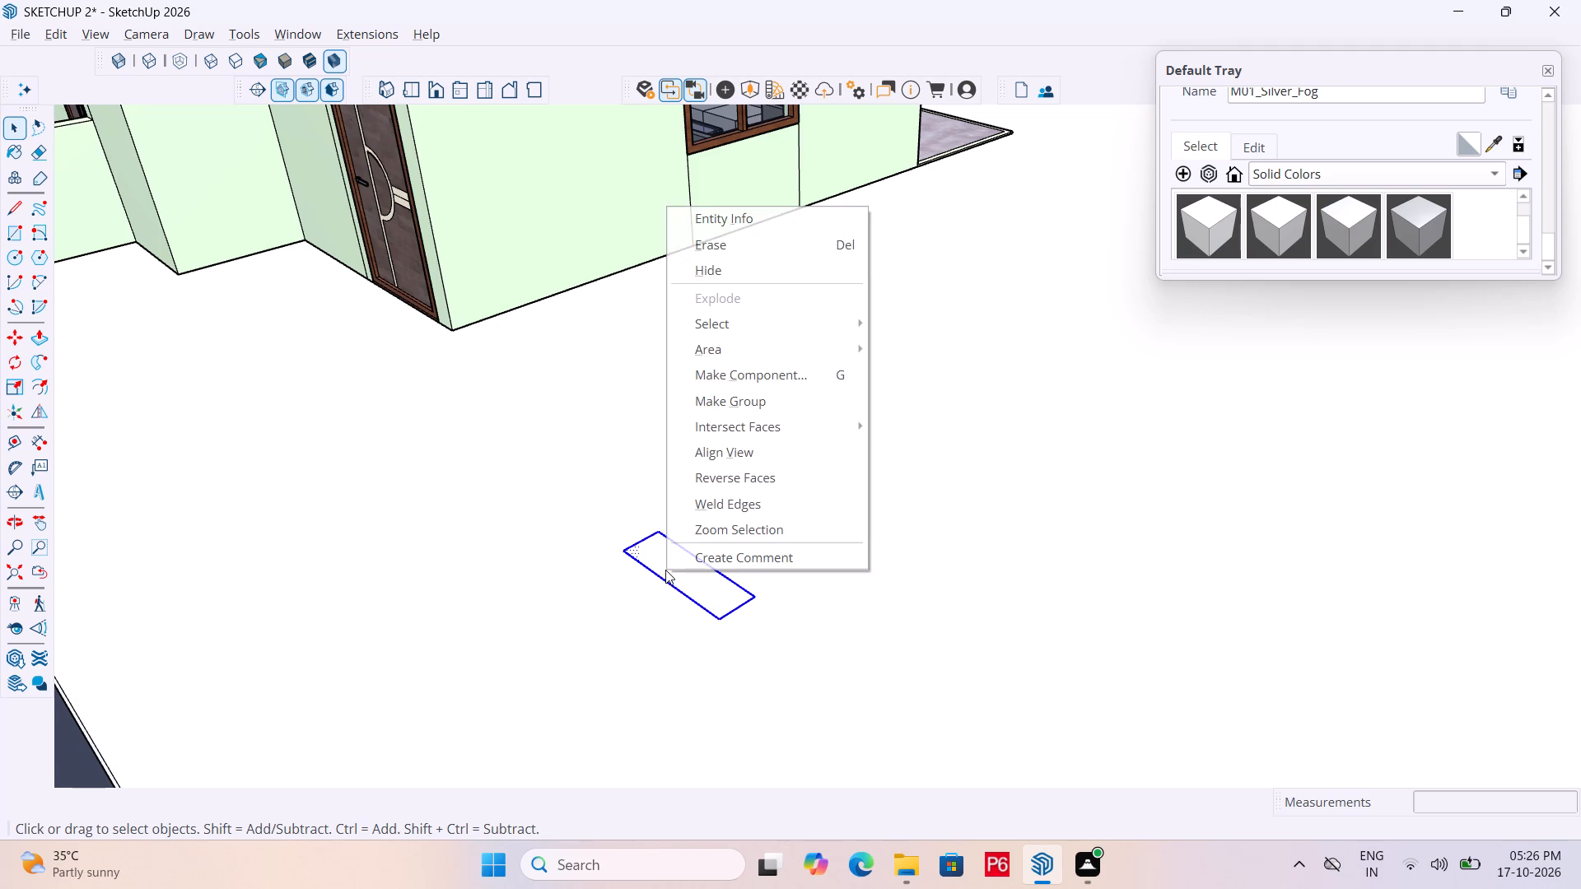
pyautogui.click(761, 404)
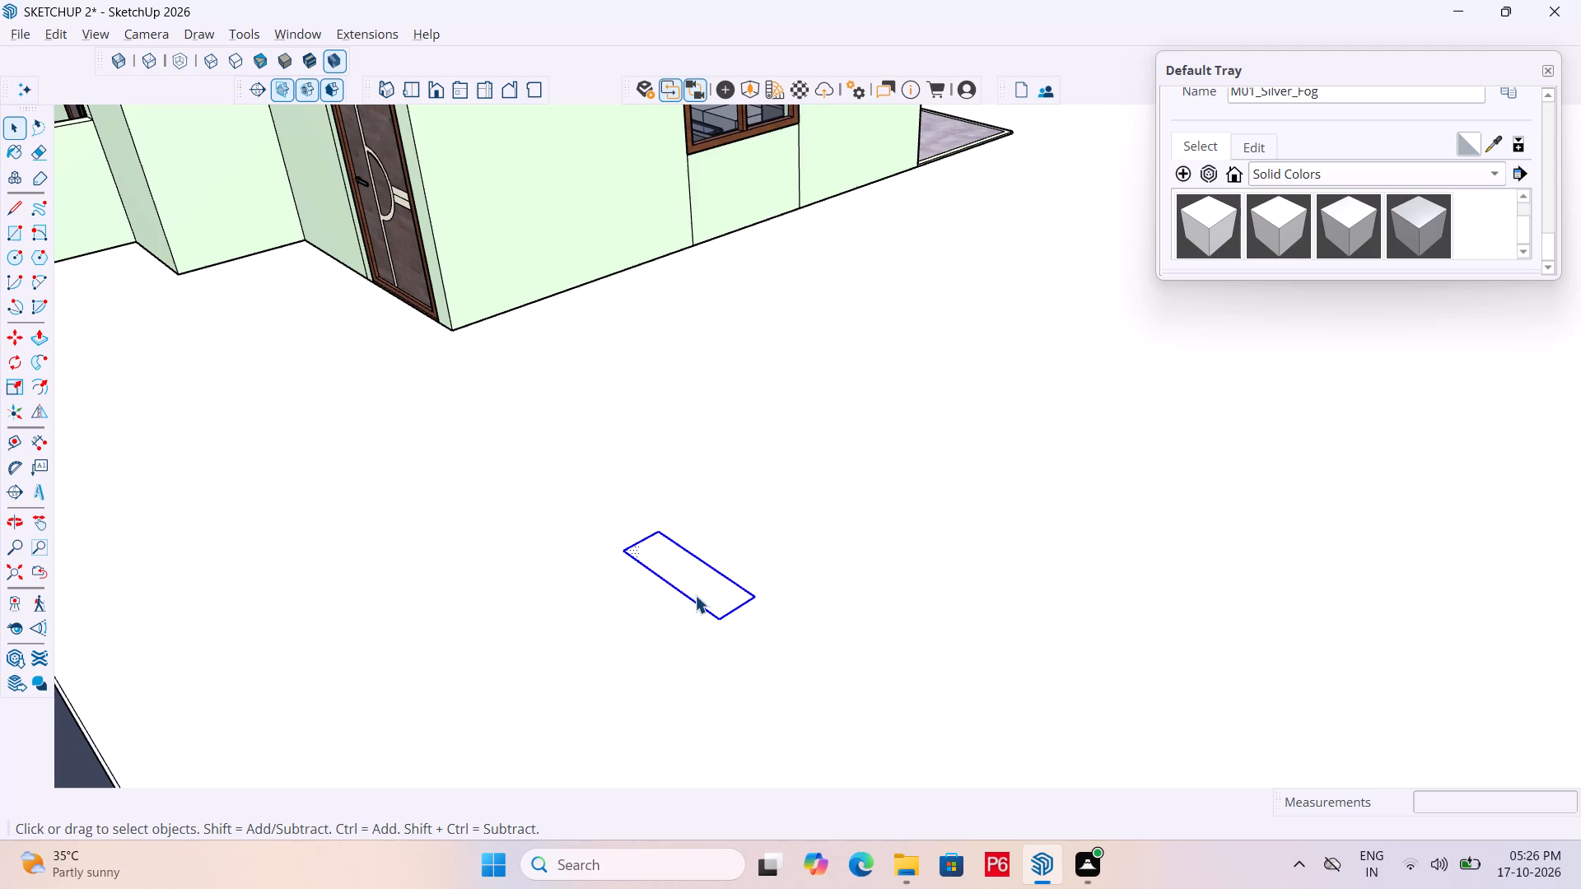
# Push/Pull the rectangle's face up 6" inside its group to form a stair tread block, and leave the group.
pyautogui.click(695, 595)
pyautogui.press('space')
pyautogui.doubleClick(704, 590)
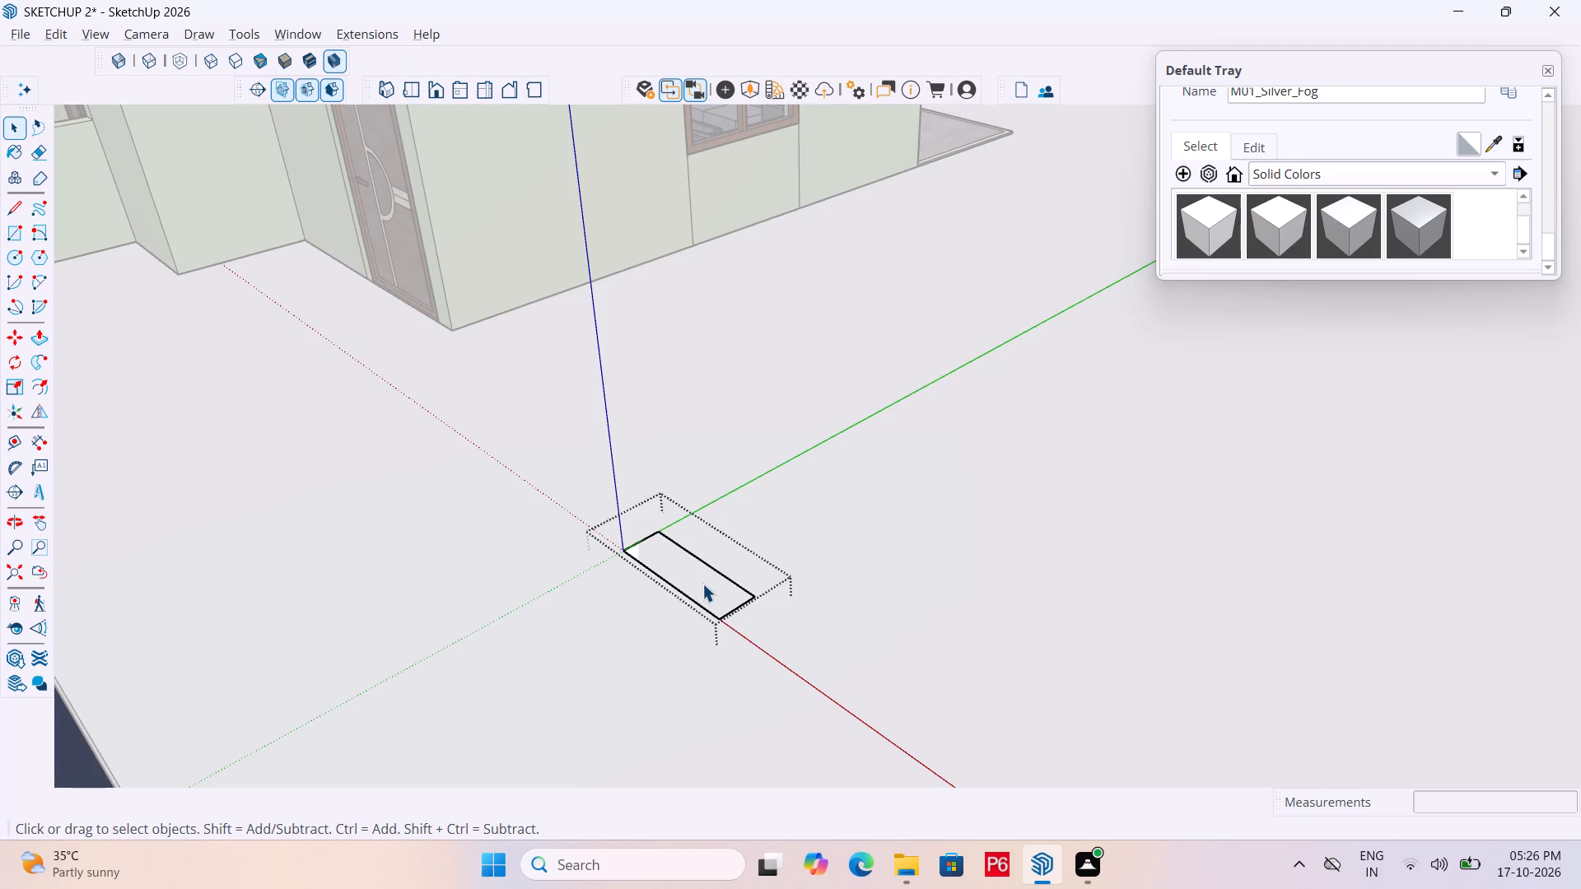
pyautogui.click(702, 584)
pyautogui.press('p')
pyautogui.click(702, 584)
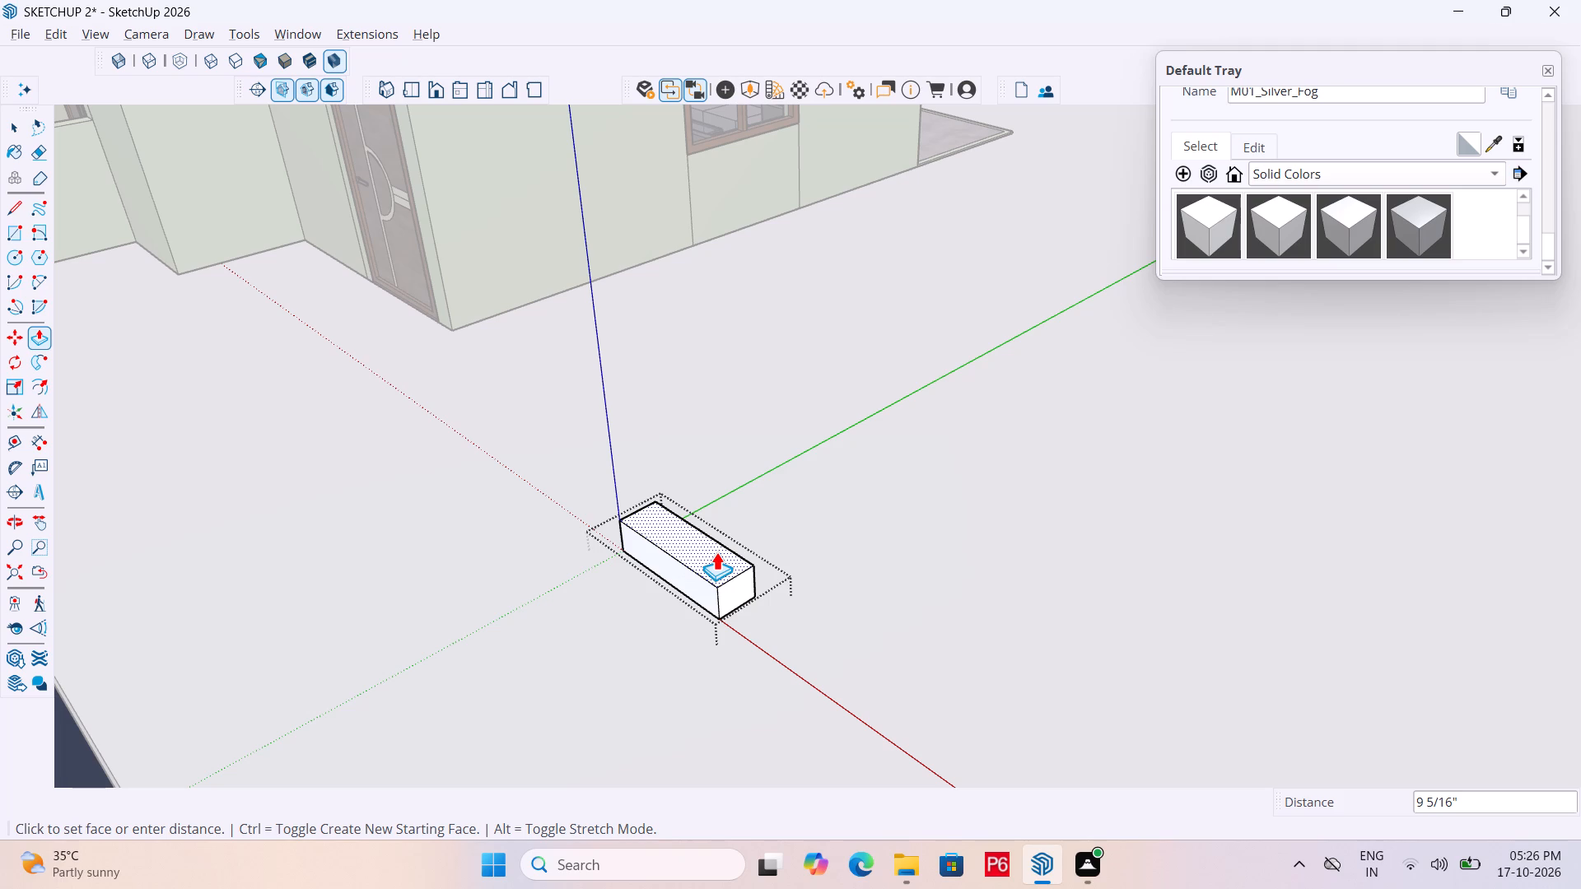
pyautogui.press('6')
pyautogui.hotkey('shift', '"')
pyautogui.press('Return')
pyautogui.press('space')
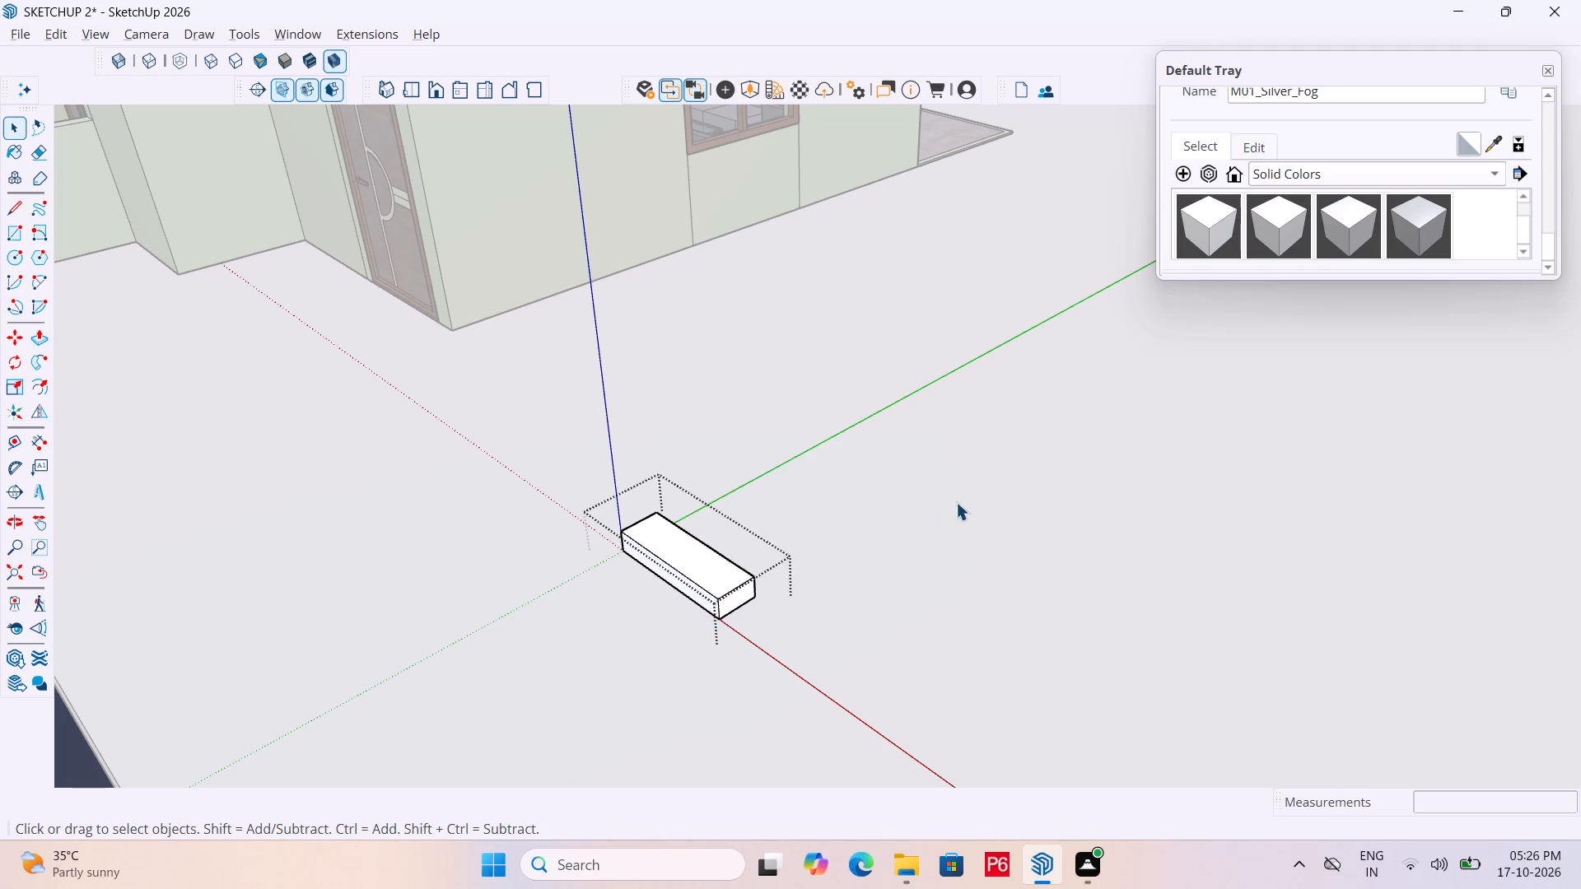
pyautogui.click(951, 506)
# Copy the tread block up and back corner to corner three times to build a flight of four steps.
pyautogui.click(697, 590)
pyautogui.scroll(3, 736, 604)
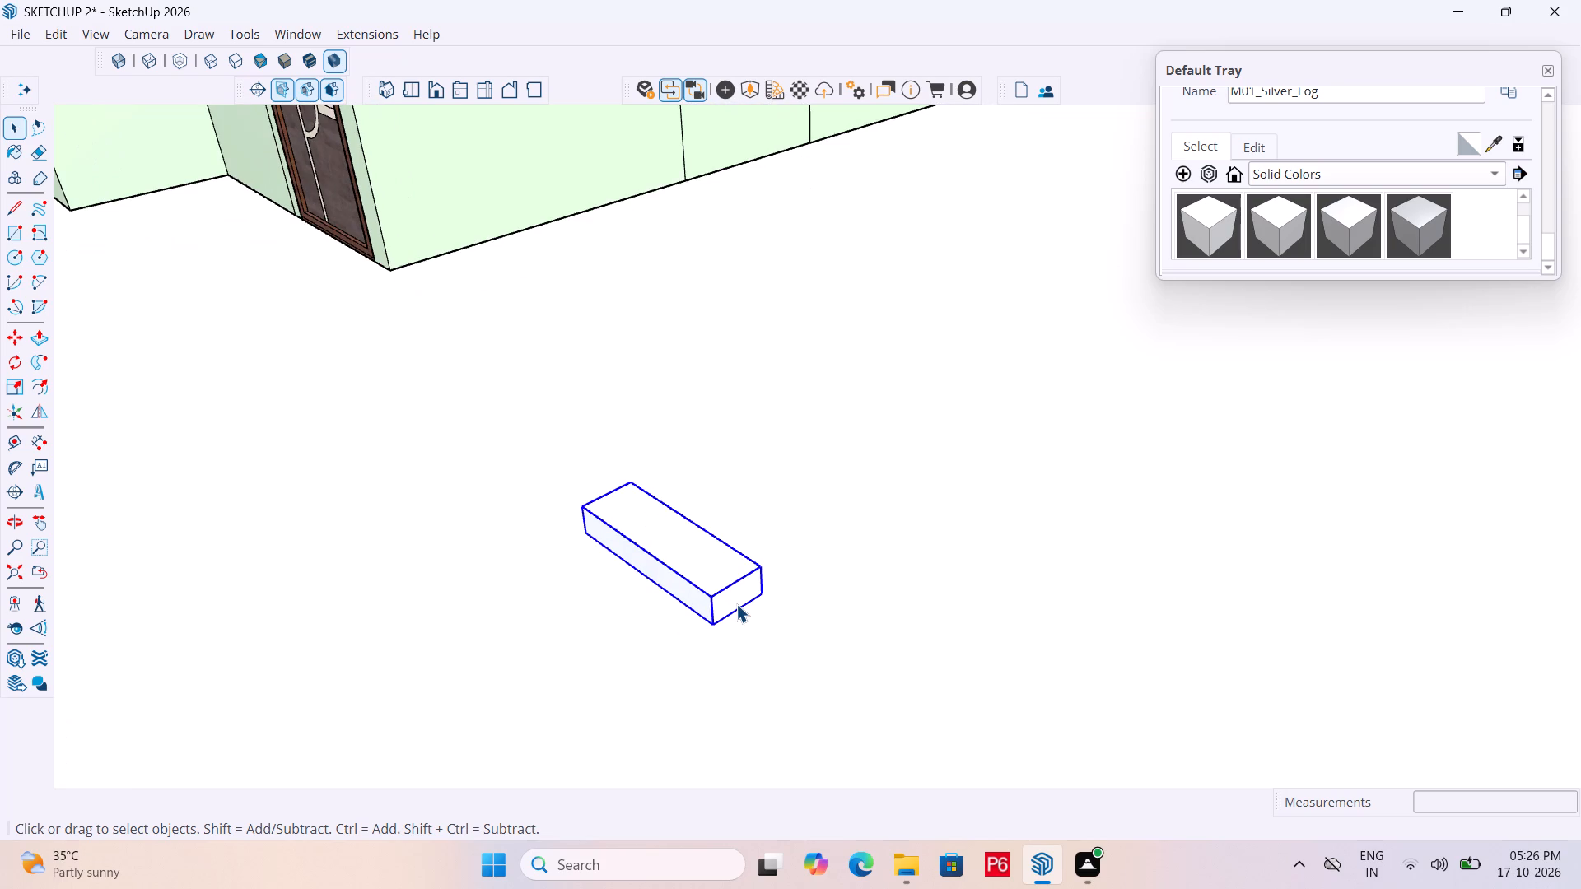
pyautogui.press('m')
pyautogui.click(716, 628)
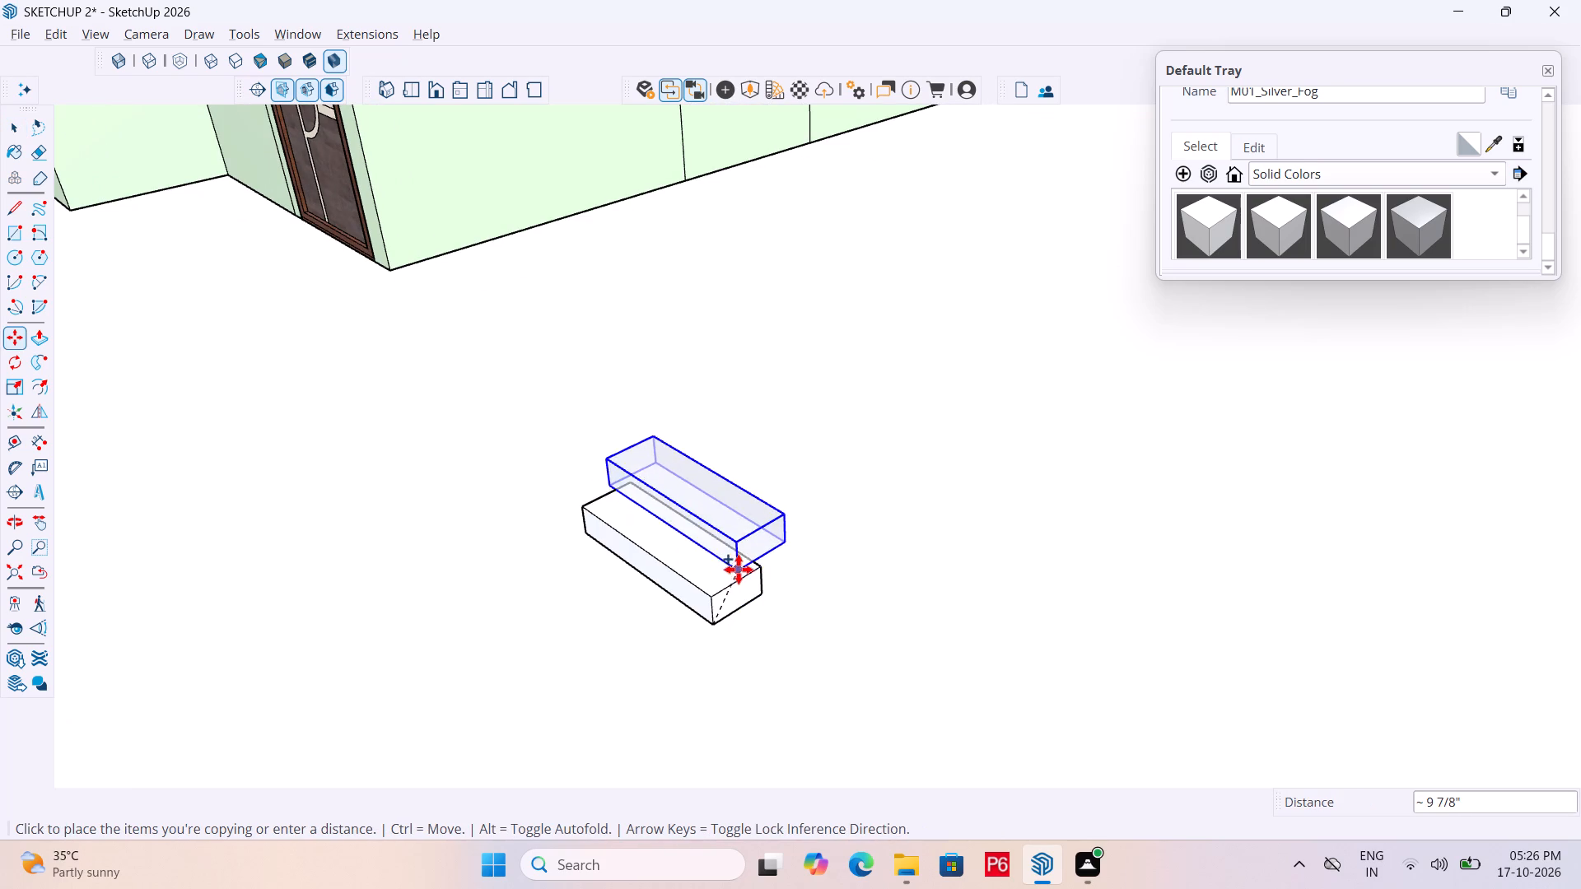
pyautogui.click(760, 567)
pyautogui.click(764, 569)
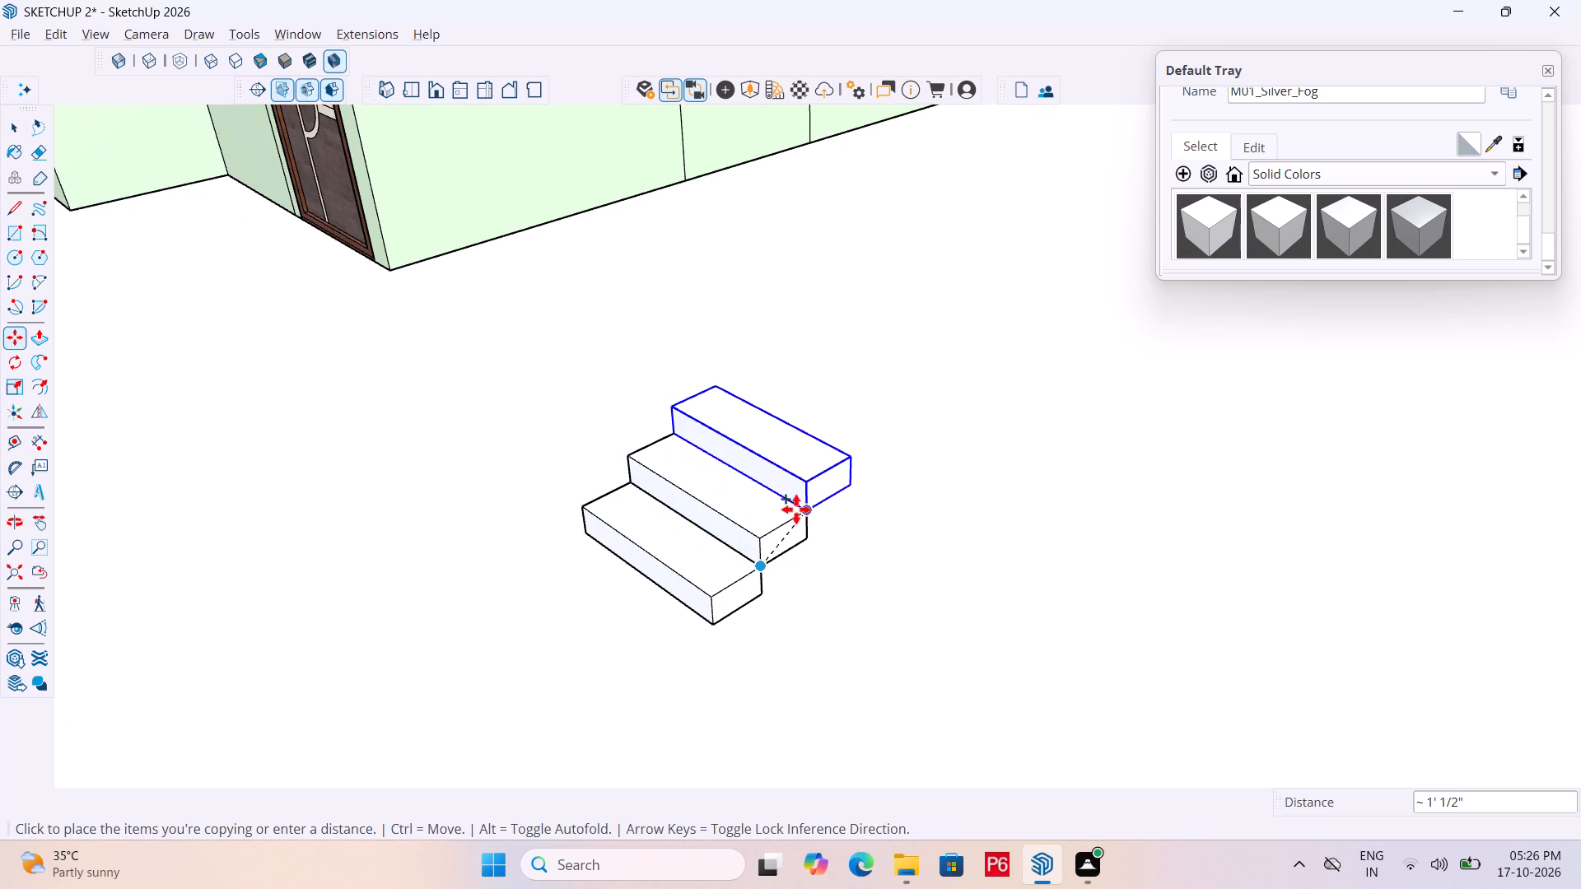
pyautogui.click(798, 513)
pyautogui.click(804, 512)
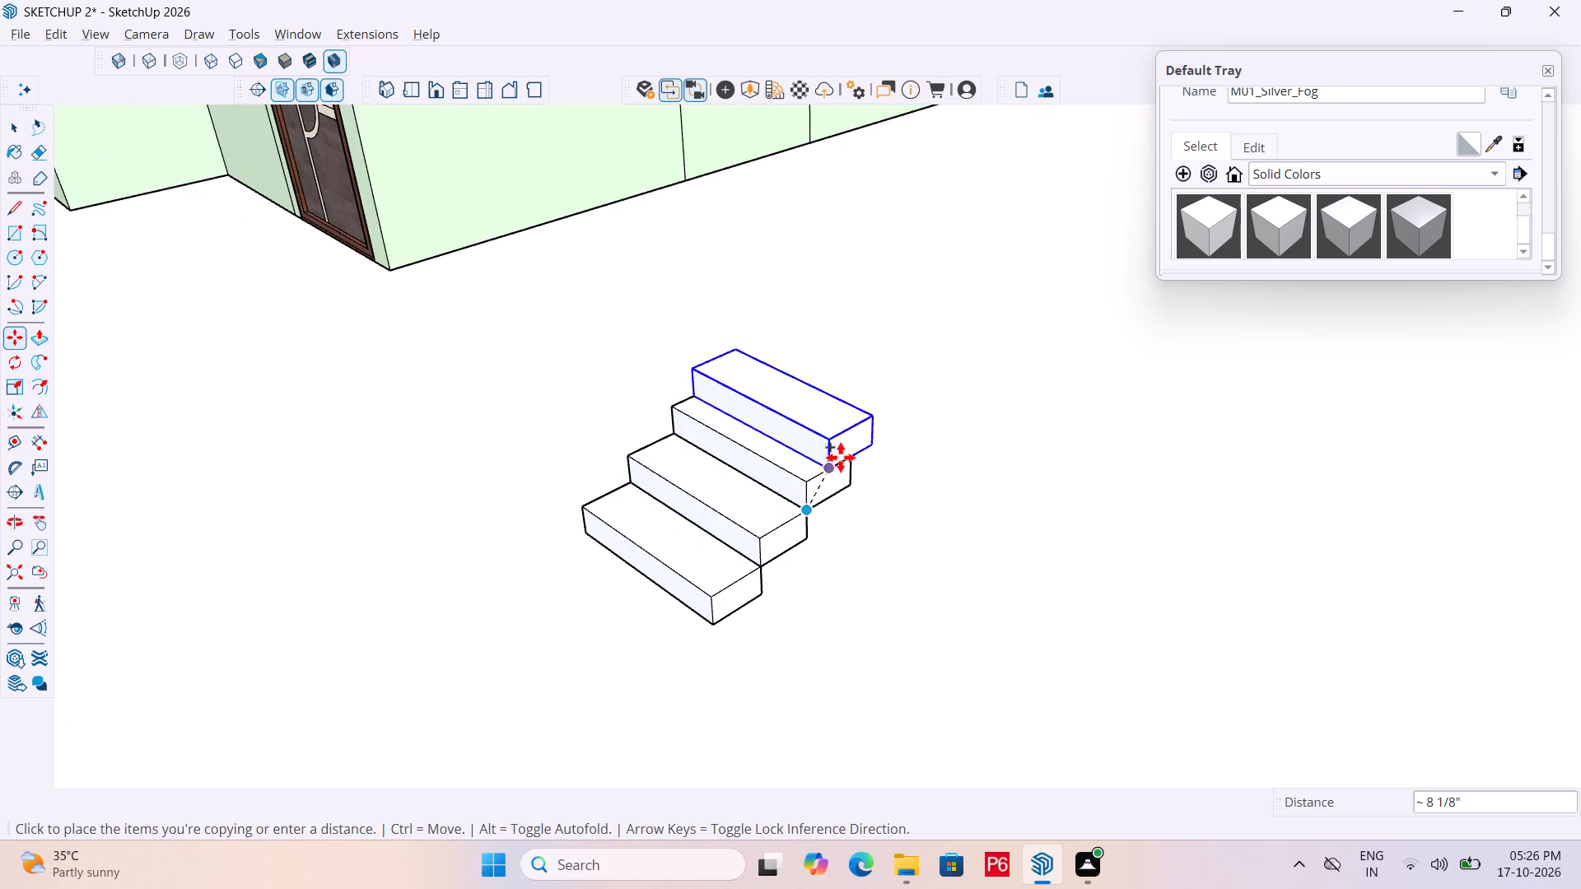
pyautogui.click(849, 454)
# Extend the flight to eight steps by copying the top tread corner to corner four more times.
pyautogui.scroll(-1, 837, 482)
pyautogui.moveTo(828, 482); pyautogui.dragTo(712, 486, button='middle')
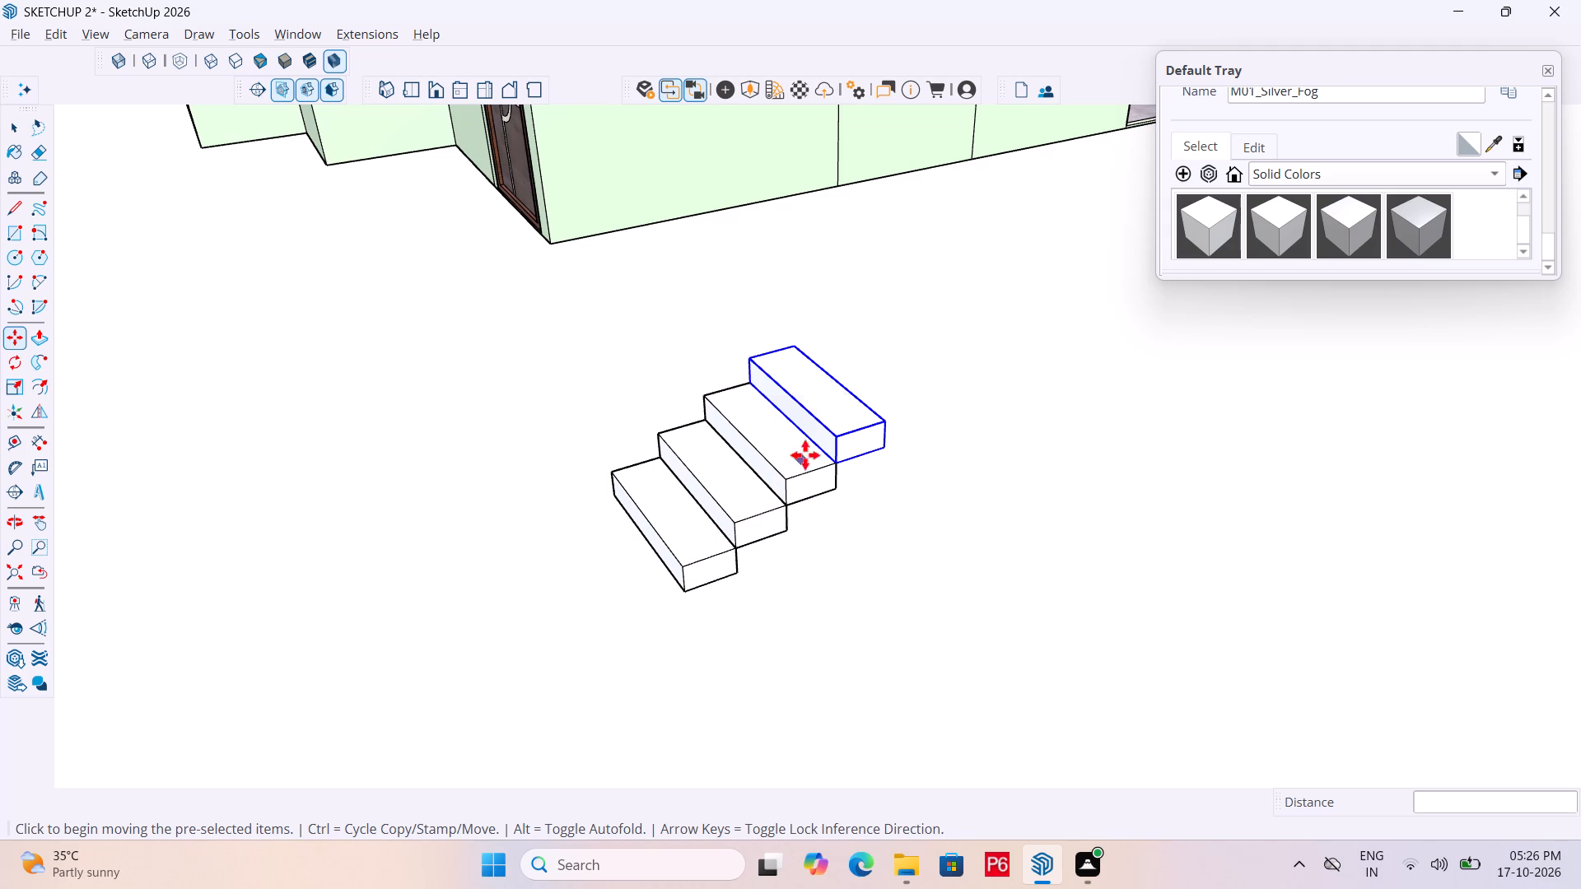
pyautogui.click(839, 455)
pyautogui.click(882, 415)
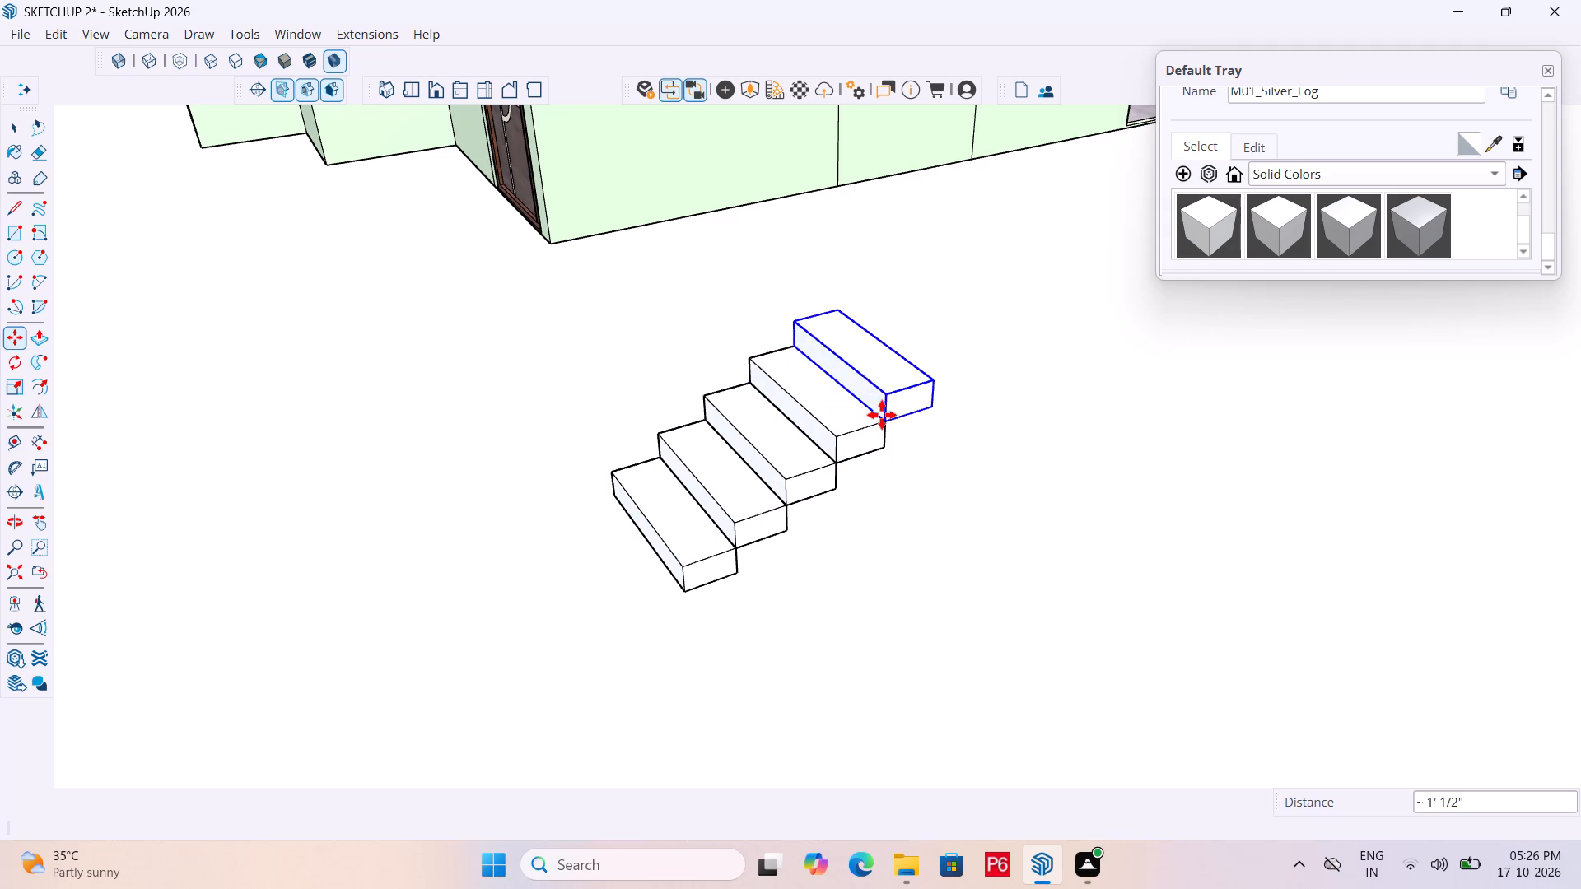
pyautogui.click(885, 421)
pyautogui.click(924, 375)
pyautogui.scroll(-4, 671, 591)
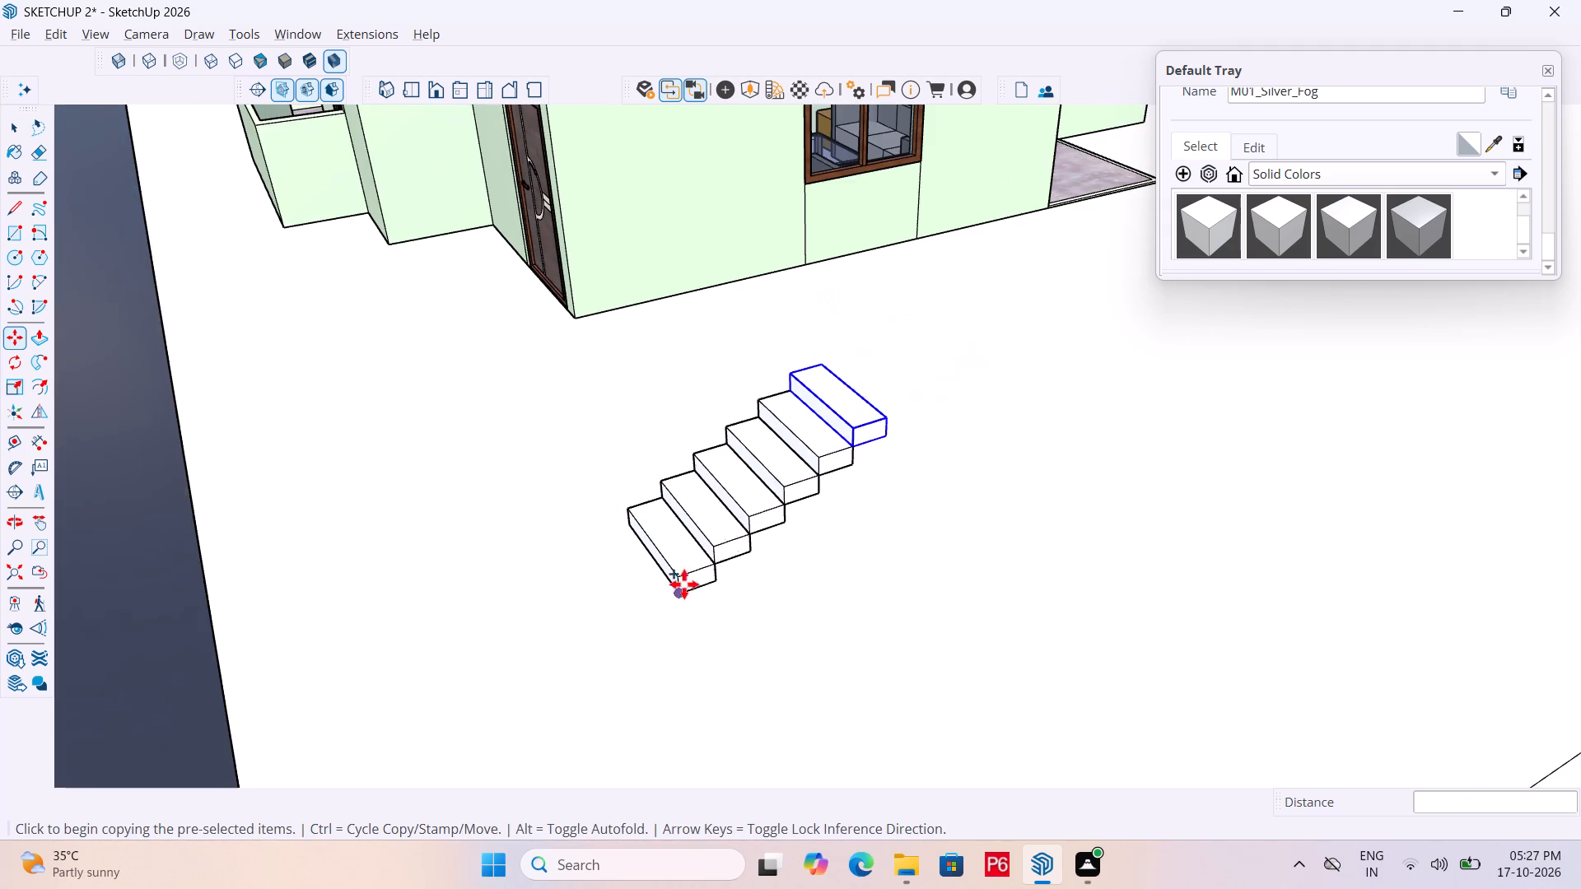
pyautogui.scroll(3, 855, 450)
pyautogui.moveTo(857, 448); pyautogui.dragTo(867, 441)
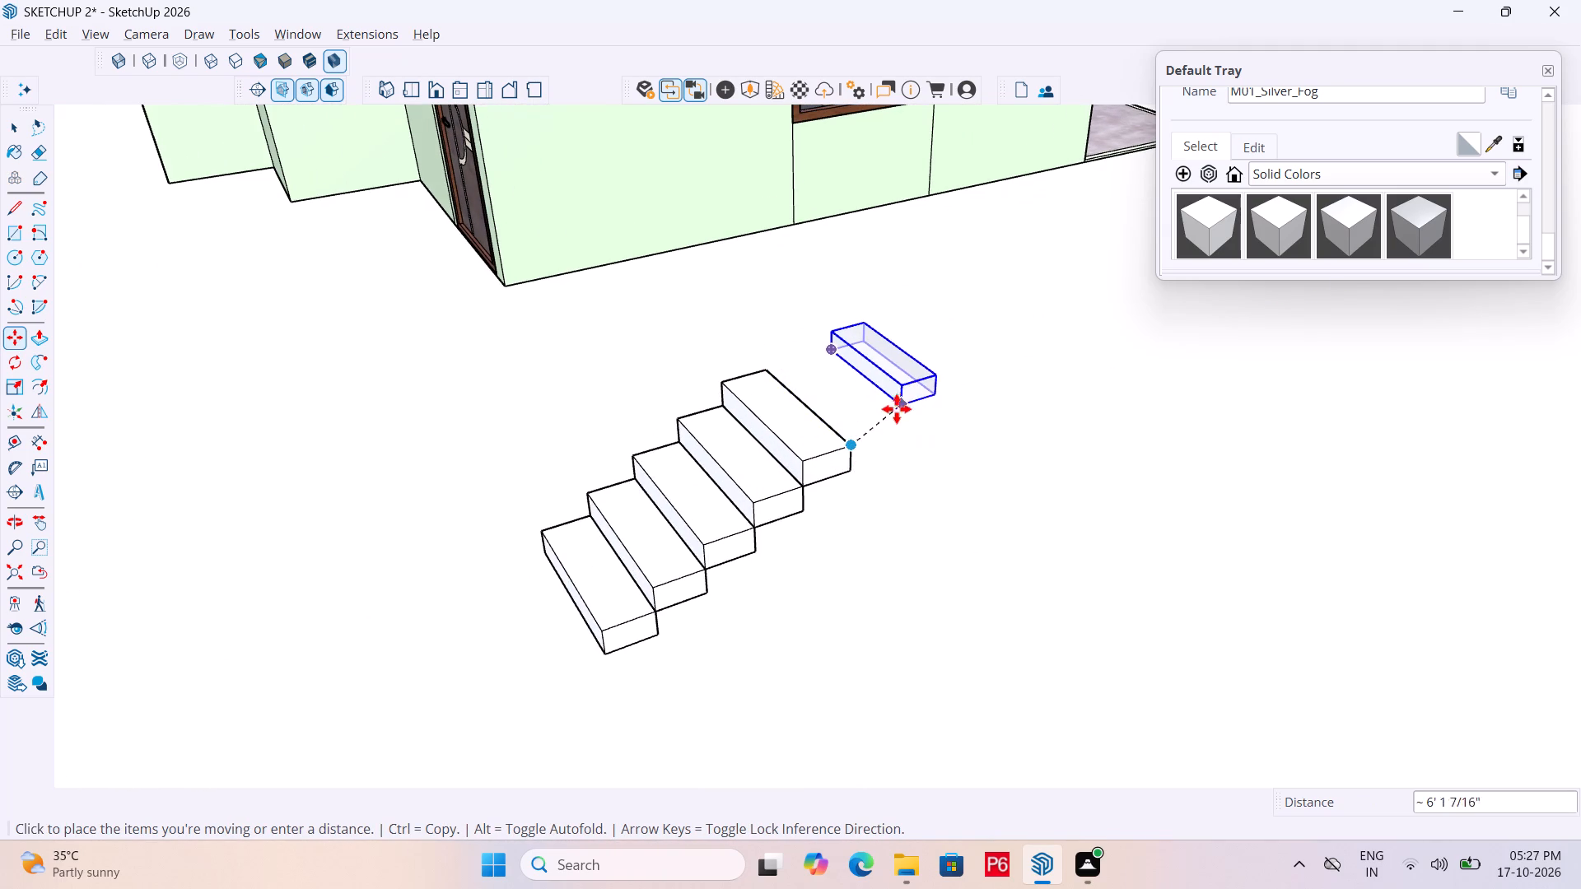
pyautogui.click(893, 411)
pyautogui.moveTo(903, 408); pyautogui.dragTo(911, 403)
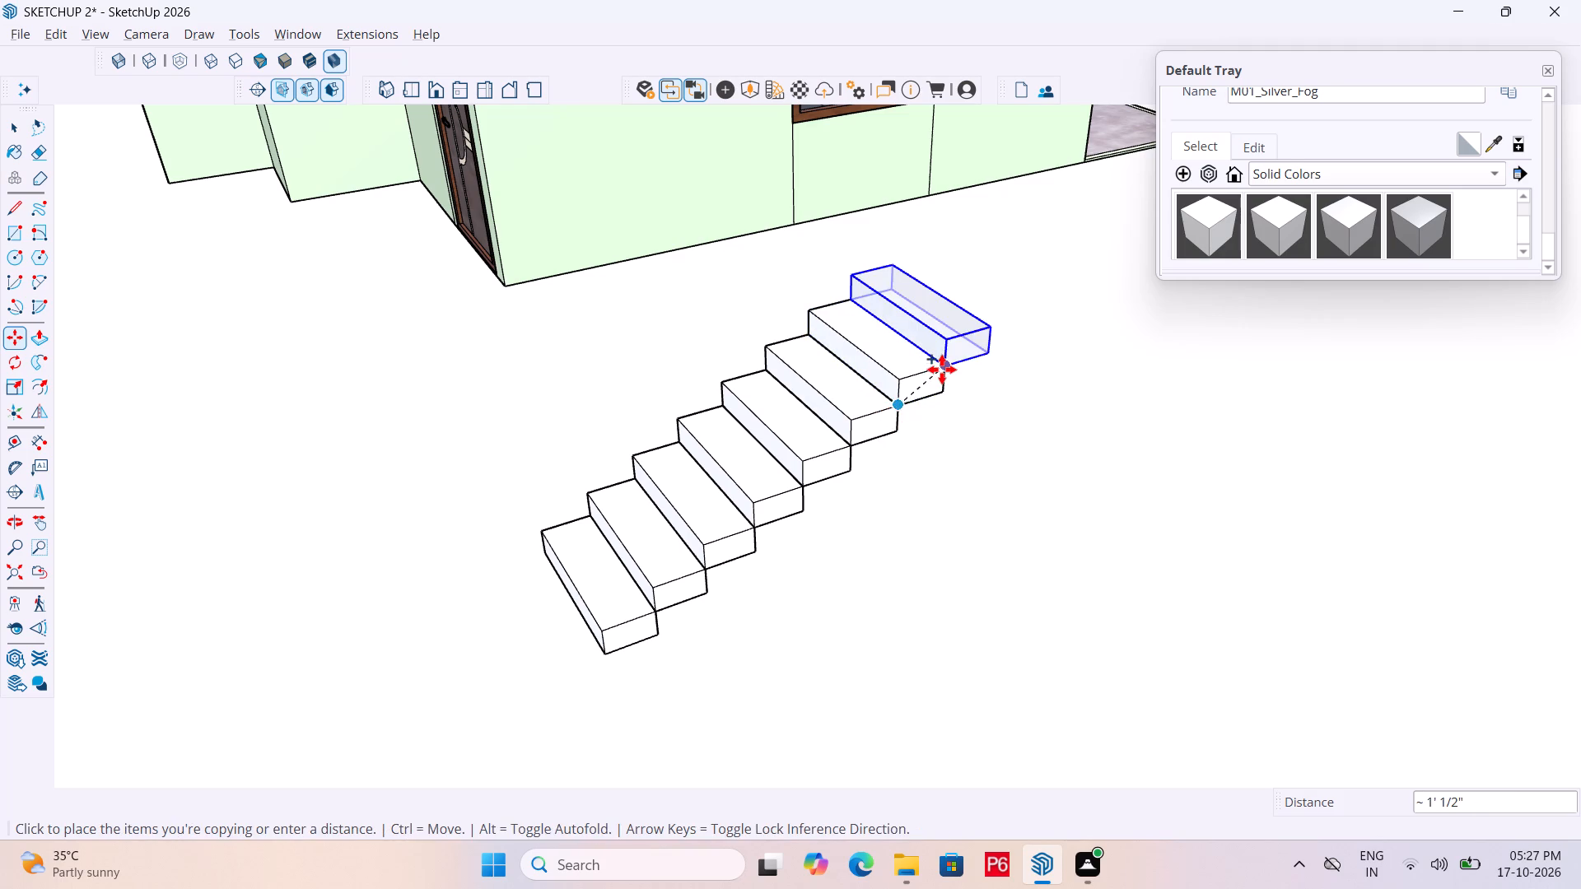
pyautogui.doubleClick(942, 370)
# Add three more corner-to-corner copies of the top tread to bring the flight to eleven steps.
pyautogui.scroll(-6, 652, 556)
pyautogui.moveTo(607, 510); pyautogui.dragTo(1056, 411, button='middle')
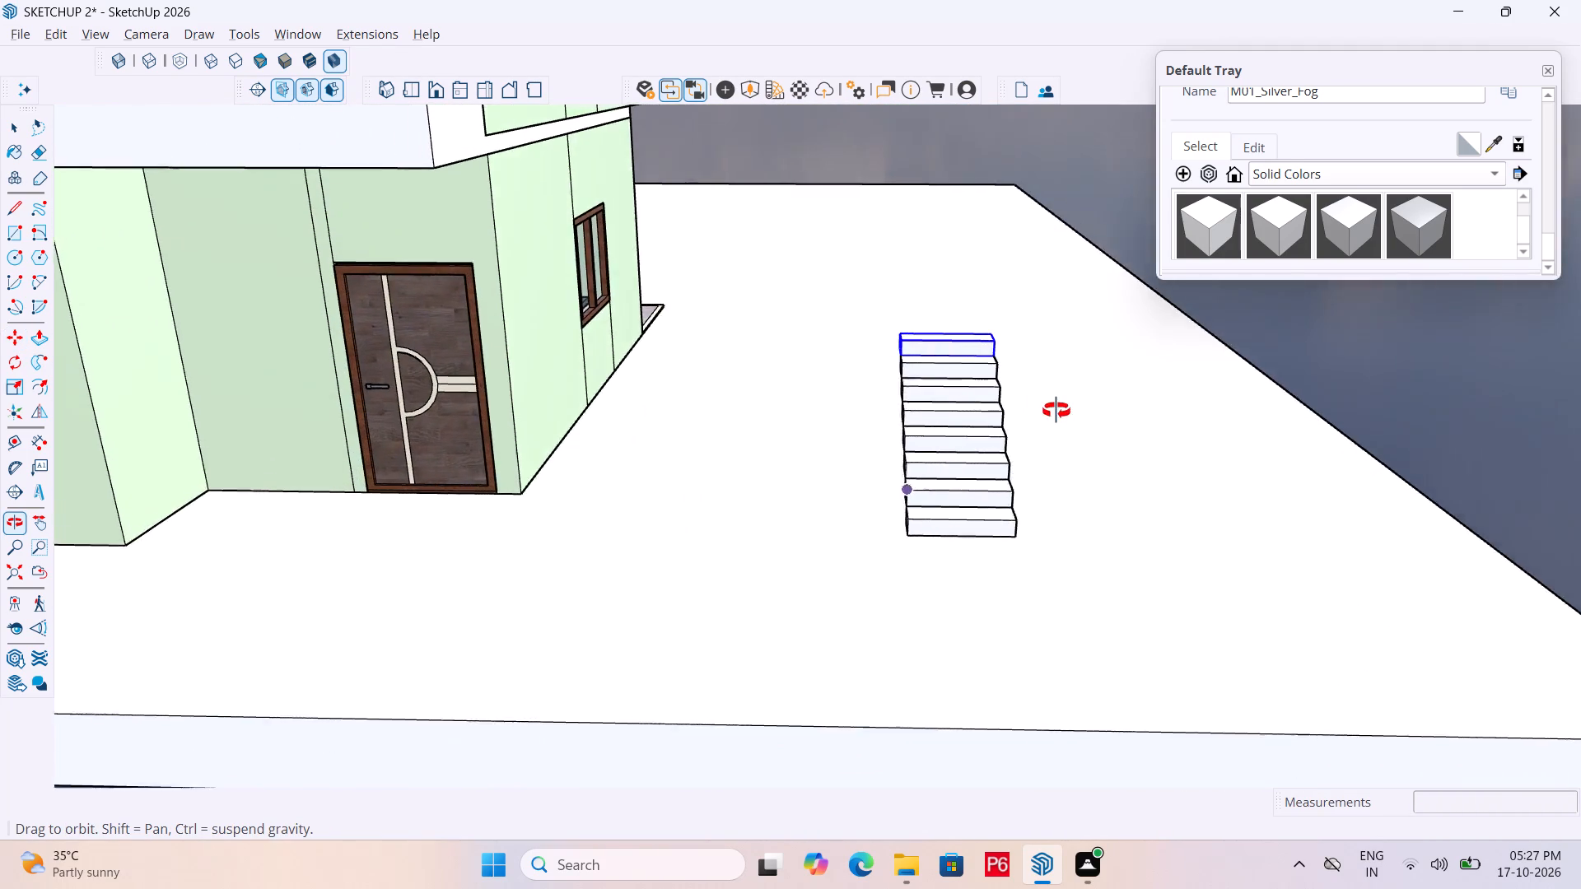
pyautogui.moveTo(1056, 411); pyautogui.dragTo(622, 449, button='middle')
pyautogui.scroll(4, 817, 388)
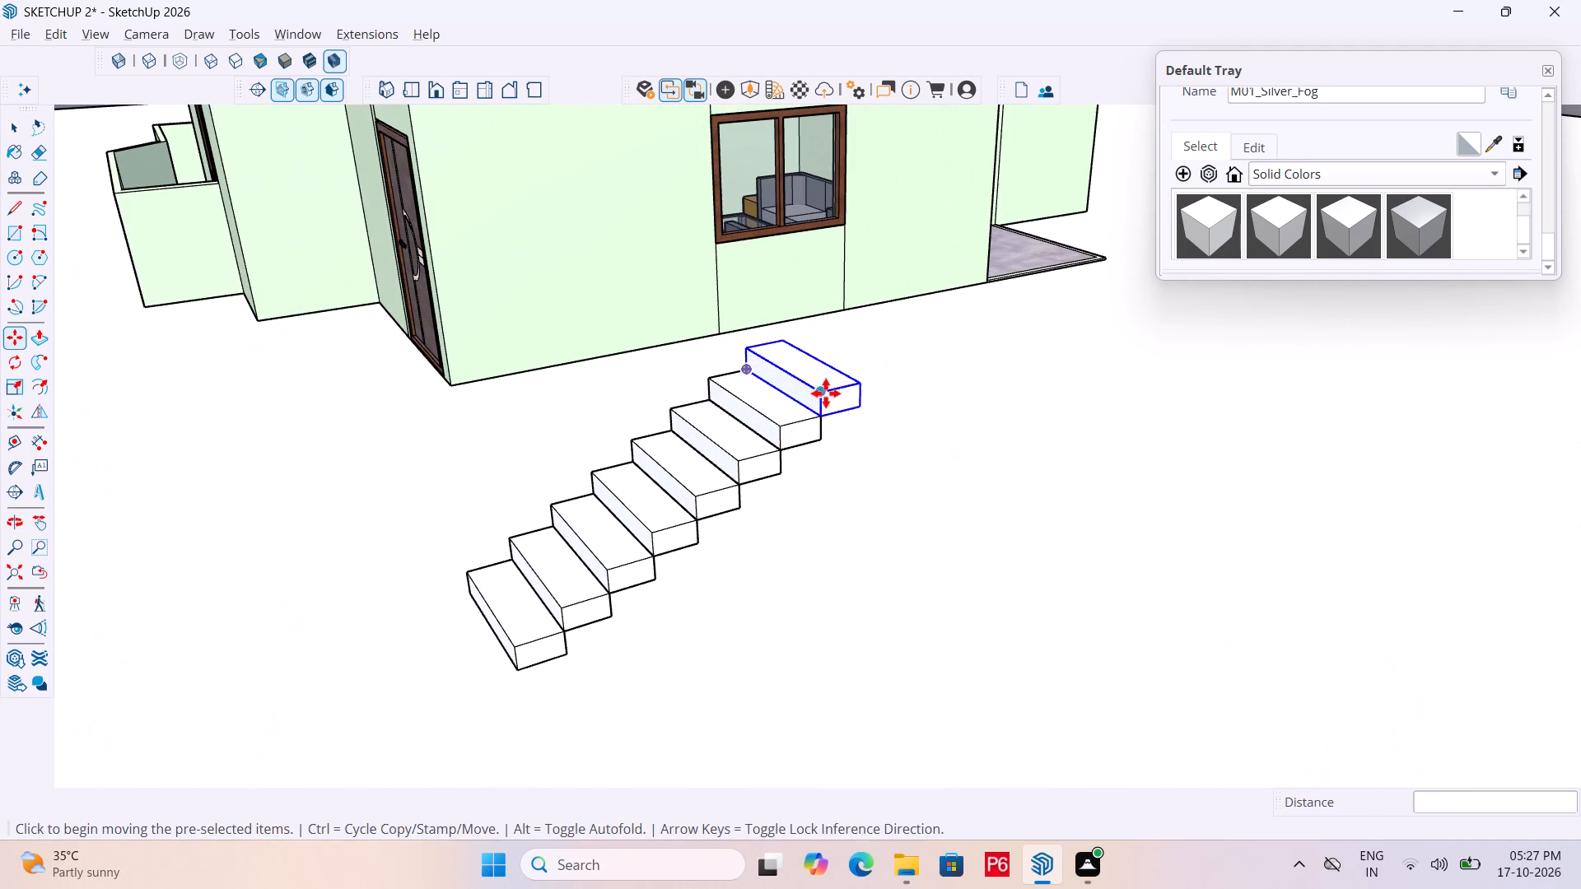
pyautogui.keyDown('ctrl'); pyautogui.click(821, 417); pyautogui.keyUp('ctrl')
pyautogui.click(860, 384)
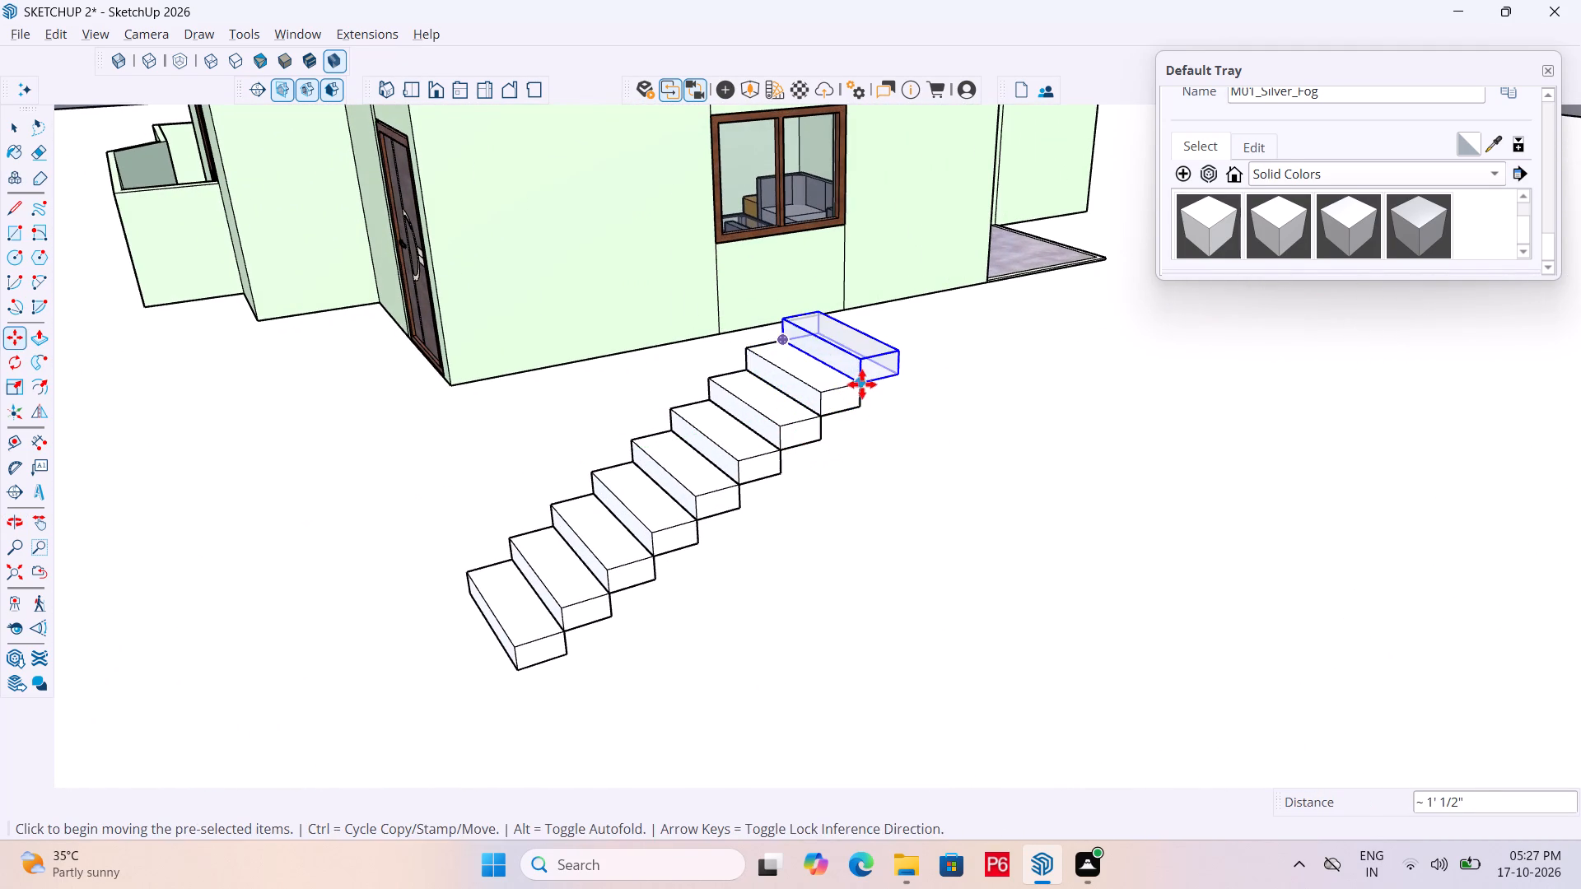
pyautogui.click(862, 385)
pyautogui.click(892, 350)
pyautogui.moveTo(899, 349); pyautogui.dragTo(903, 347)
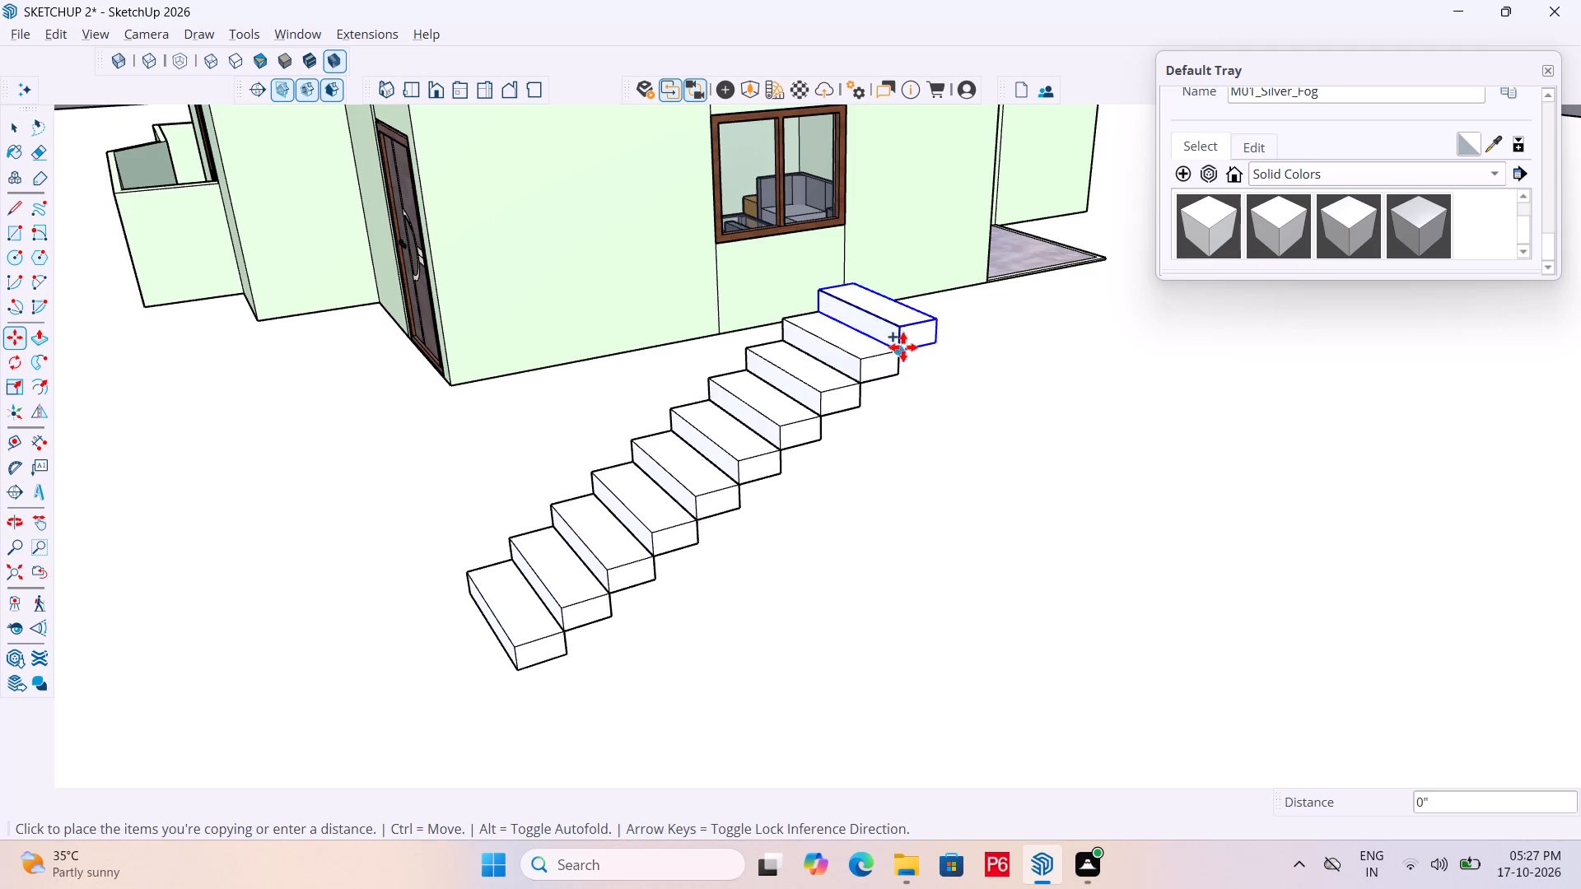
pyautogui.moveTo(903, 347); pyautogui.dragTo(912, 339)
pyautogui.click(935, 314)
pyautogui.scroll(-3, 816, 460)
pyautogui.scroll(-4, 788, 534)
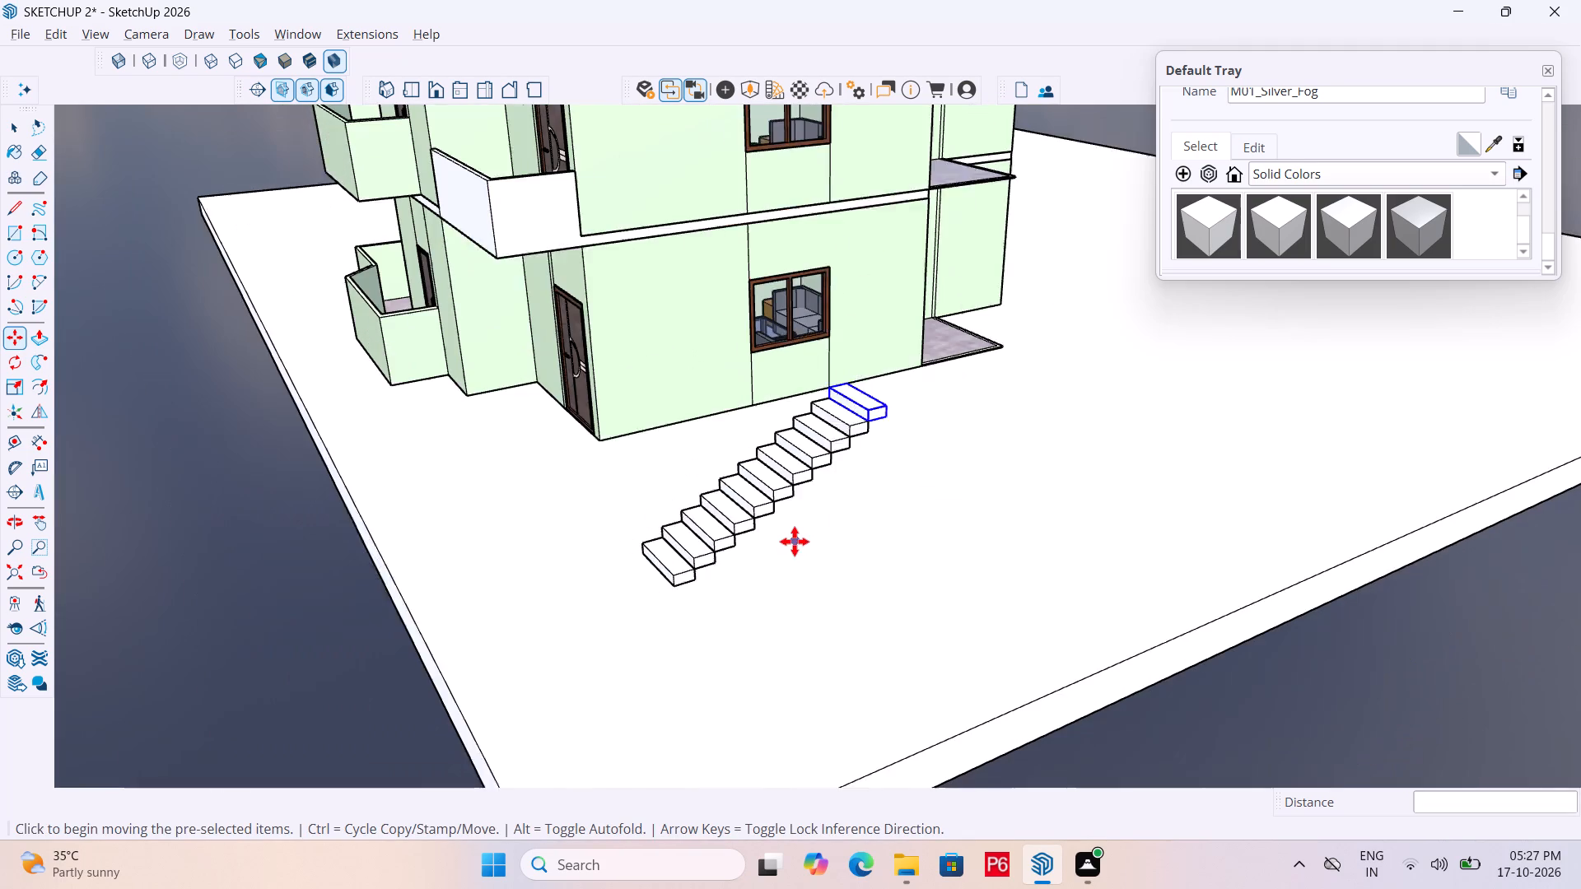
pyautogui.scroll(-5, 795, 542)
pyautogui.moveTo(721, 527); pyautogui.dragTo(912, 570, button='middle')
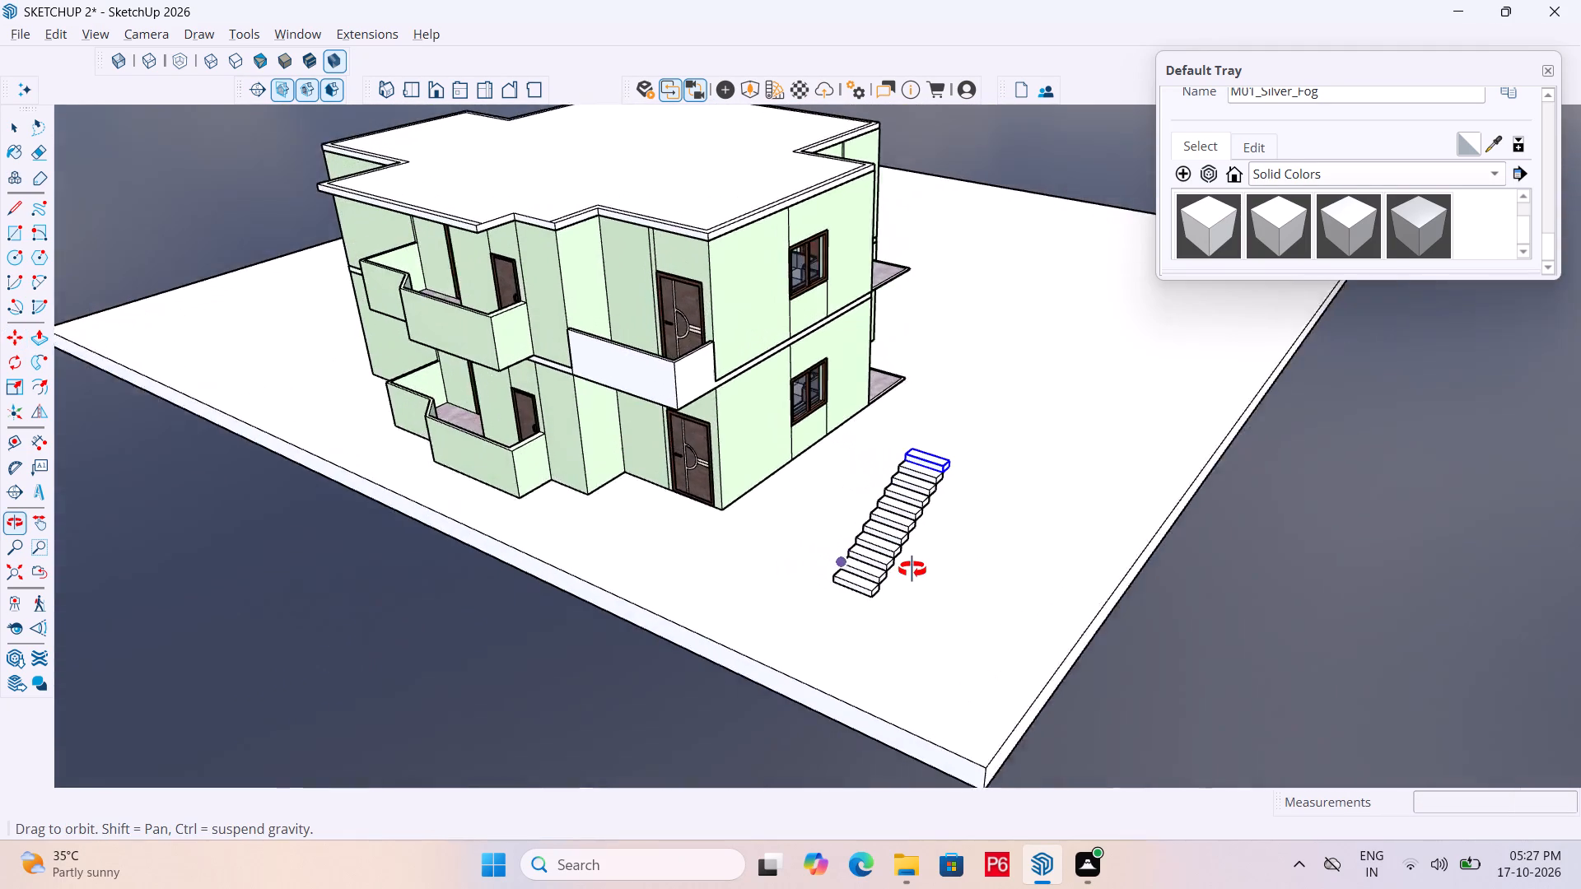
# Open the top tread's group and Push/Pull its back face outward 2'6" to turn the tread into a landing.
pyautogui.moveTo(912, 570); pyautogui.dragTo(785, 580, button='middle')
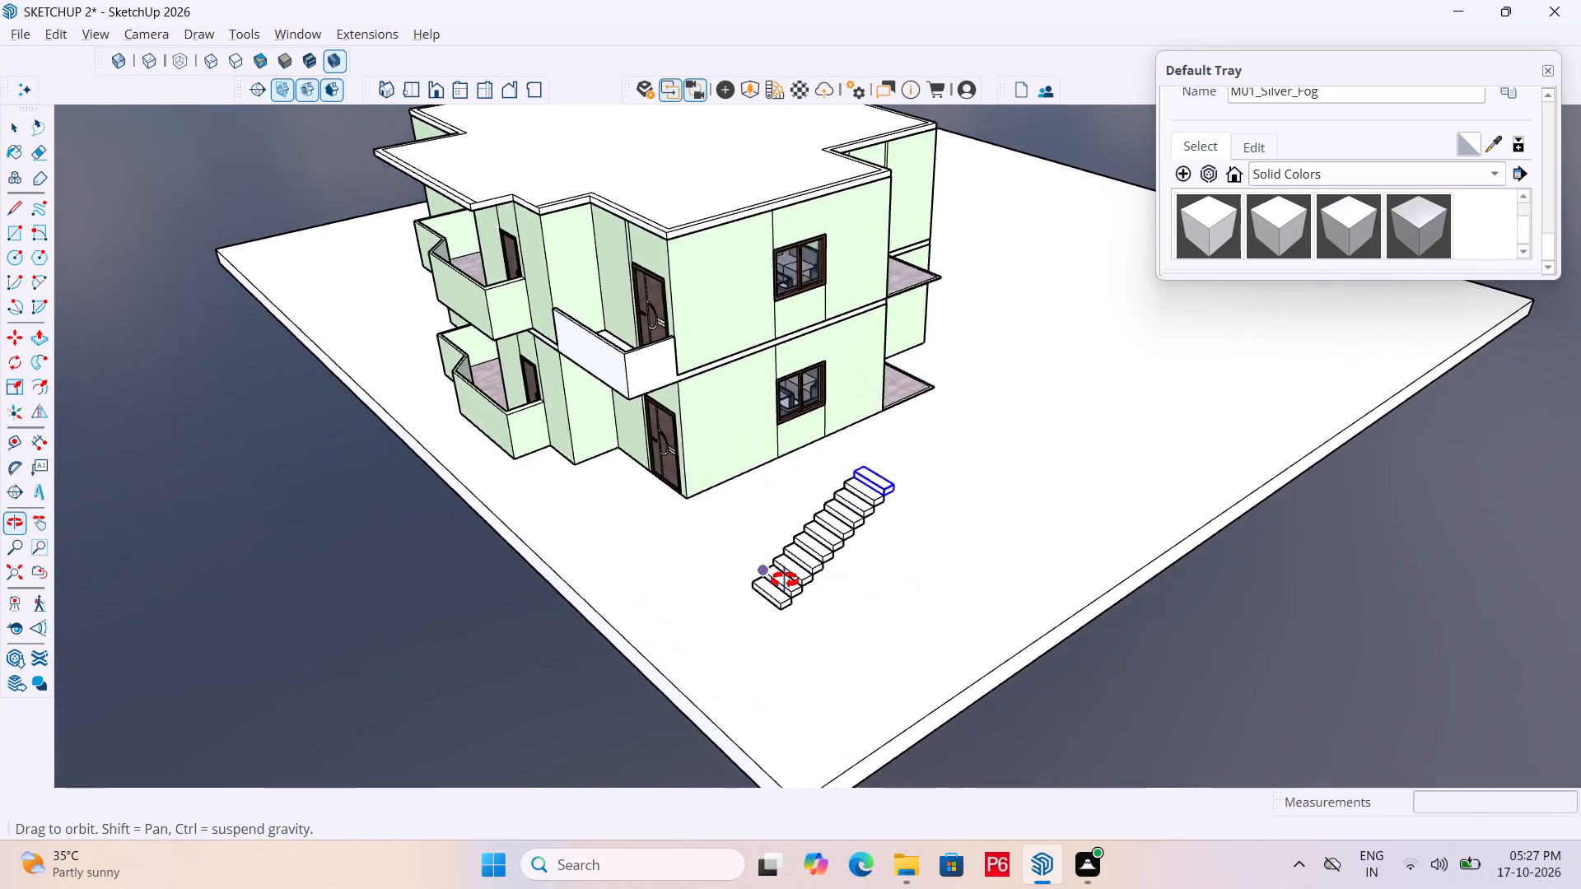
pyautogui.moveTo(785, 580); pyautogui.dragTo(663, 586, button='middle')
pyautogui.moveTo(864, 487); pyautogui.dragTo(460, 521, button='middle')
pyautogui.scroll(4, 658, 443)
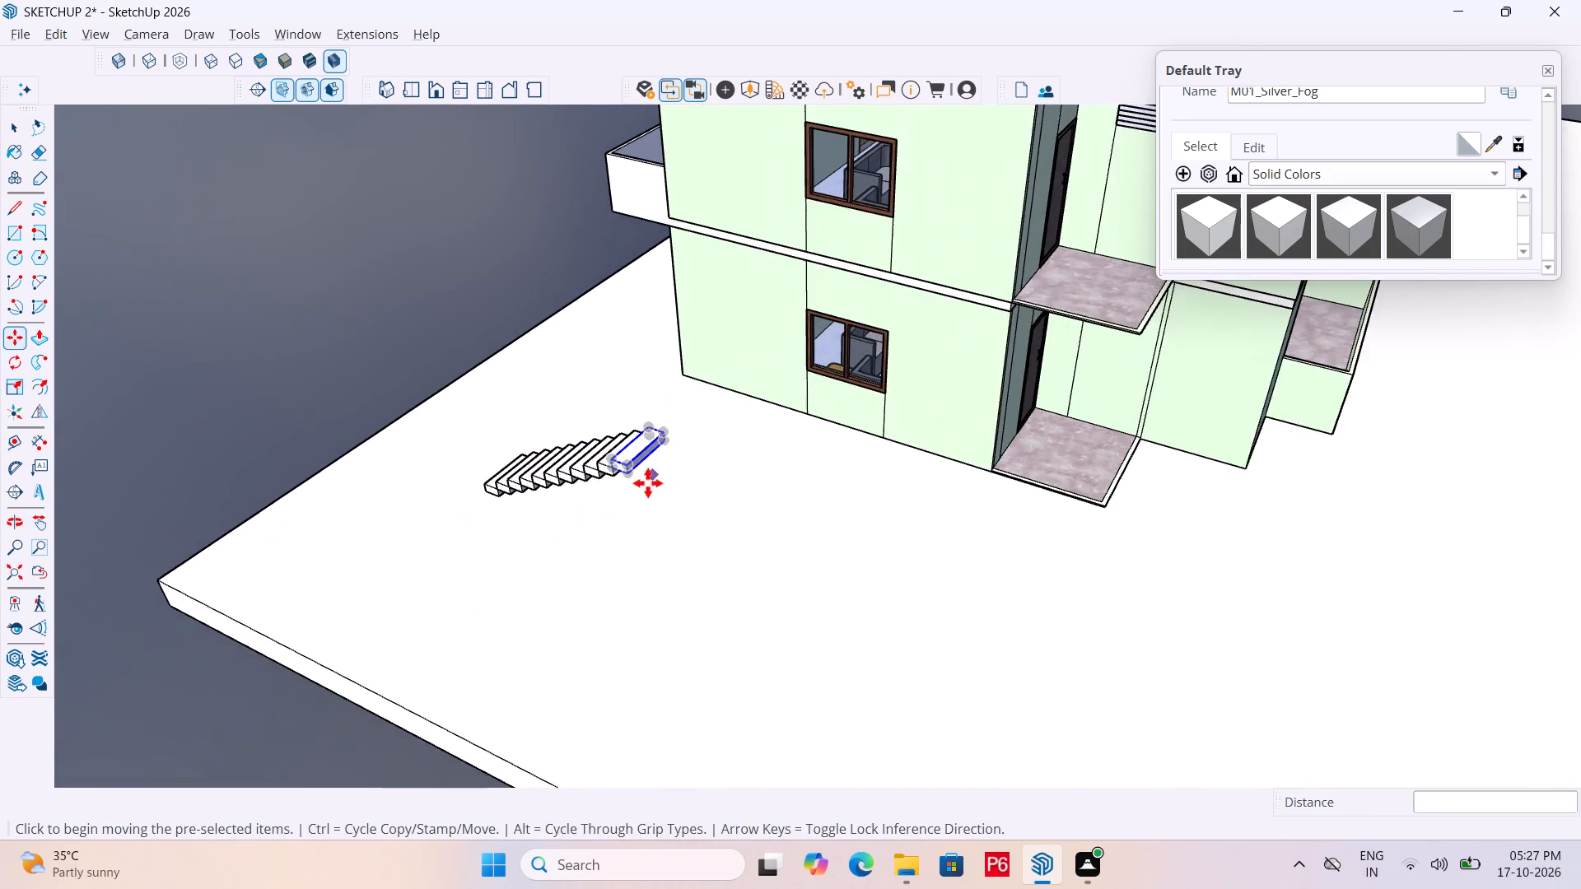
pyautogui.scroll(5, 647, 486)
pyautogui.moveTo(649, 486); pyautogui.dragTo(348, 510, button='middle')
pyautogui.scroll(4, 589, 386)
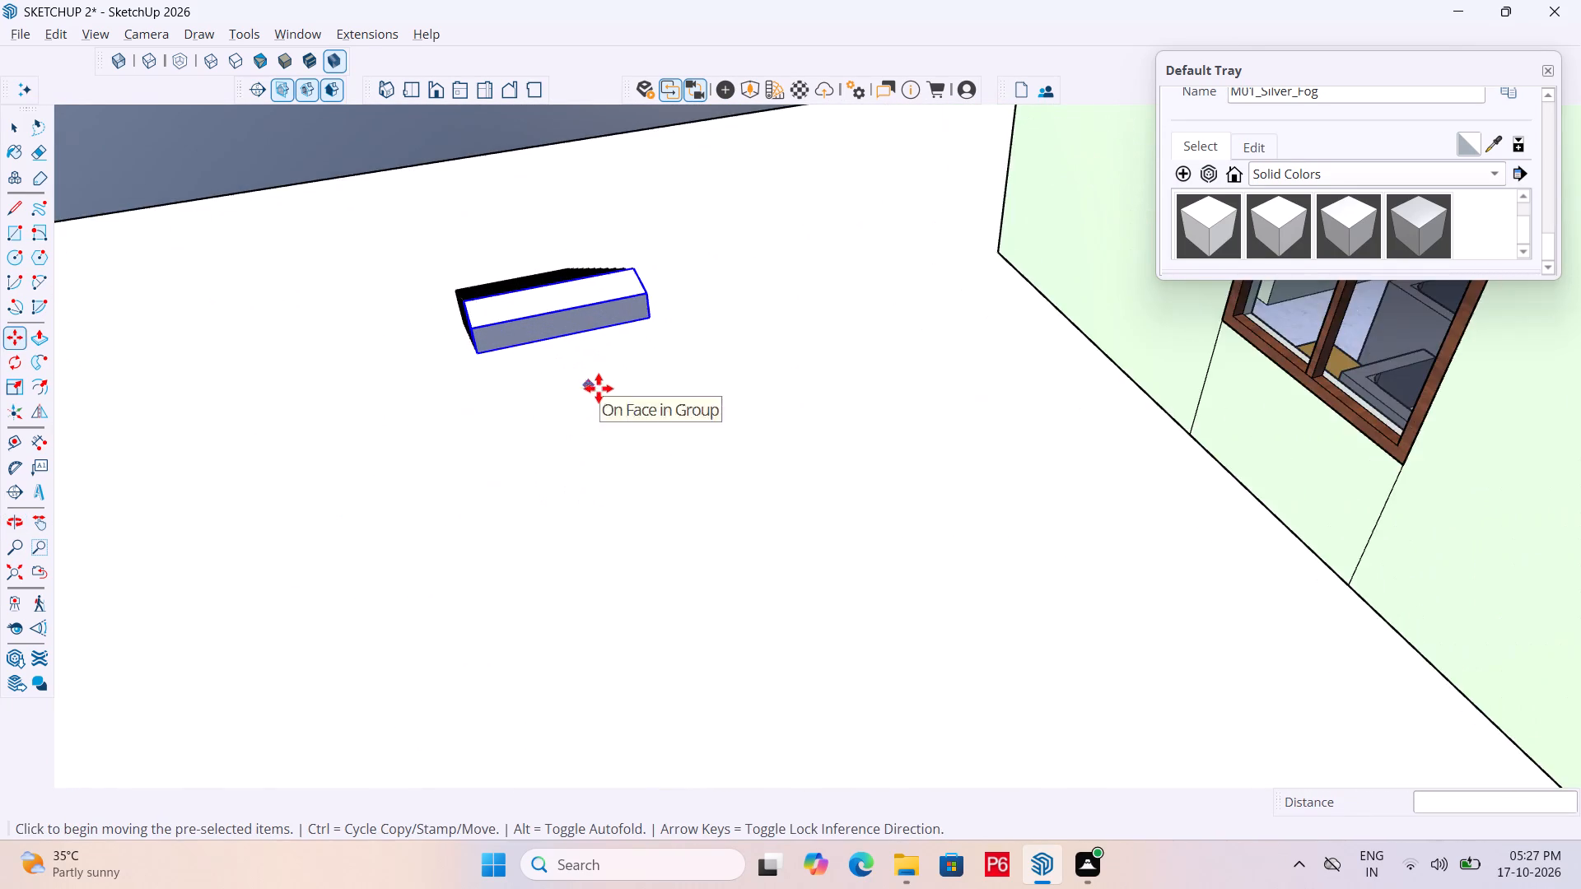
pyautogui.moveTo(615, 393); pyautogui.dragTo(807, 384, button='middle')
pyautogui.scroll(1, 810, 384)
pyautogui.press('space')
pyautogui.click(557, 403)
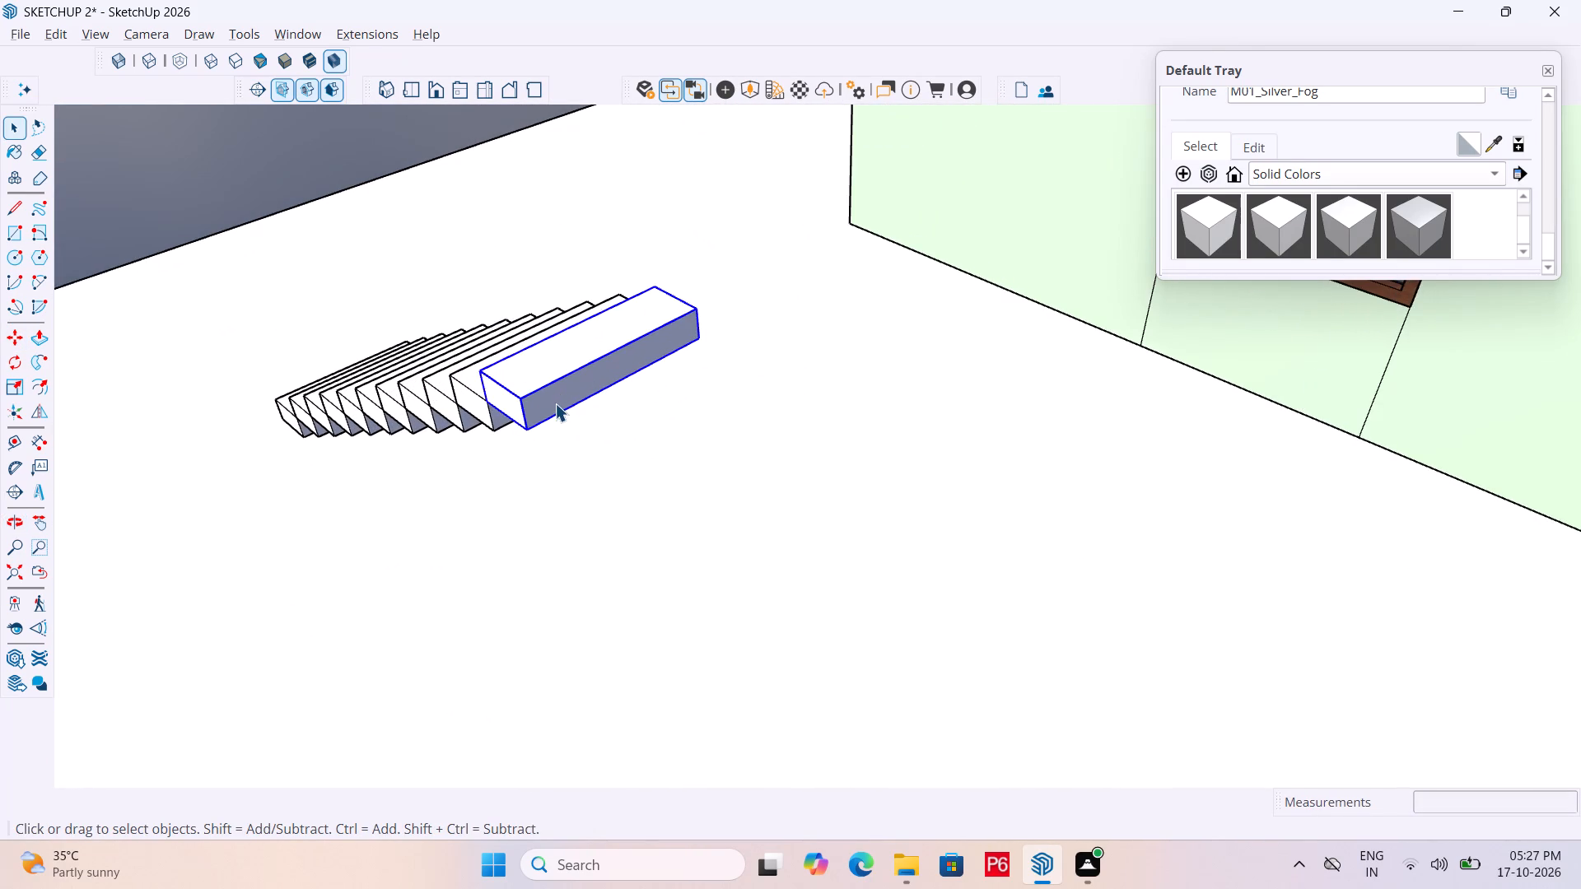
pyautogui.doubleClick(553, 403)
pyautogui.click(552, 403)
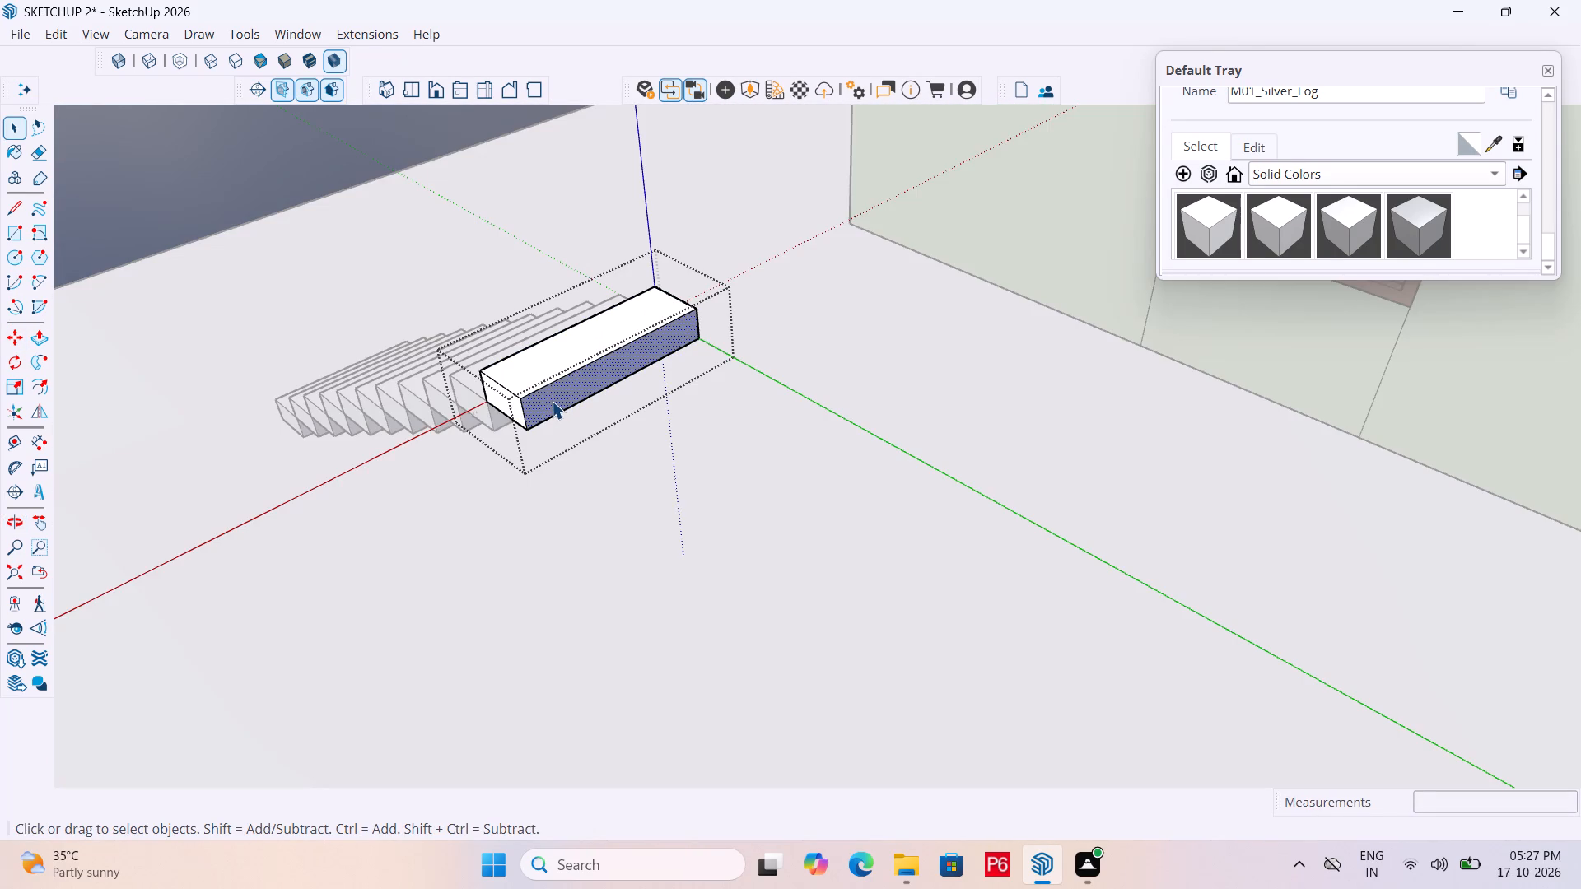
pyautogui.press('p')
pyautogui.click(555, 396)
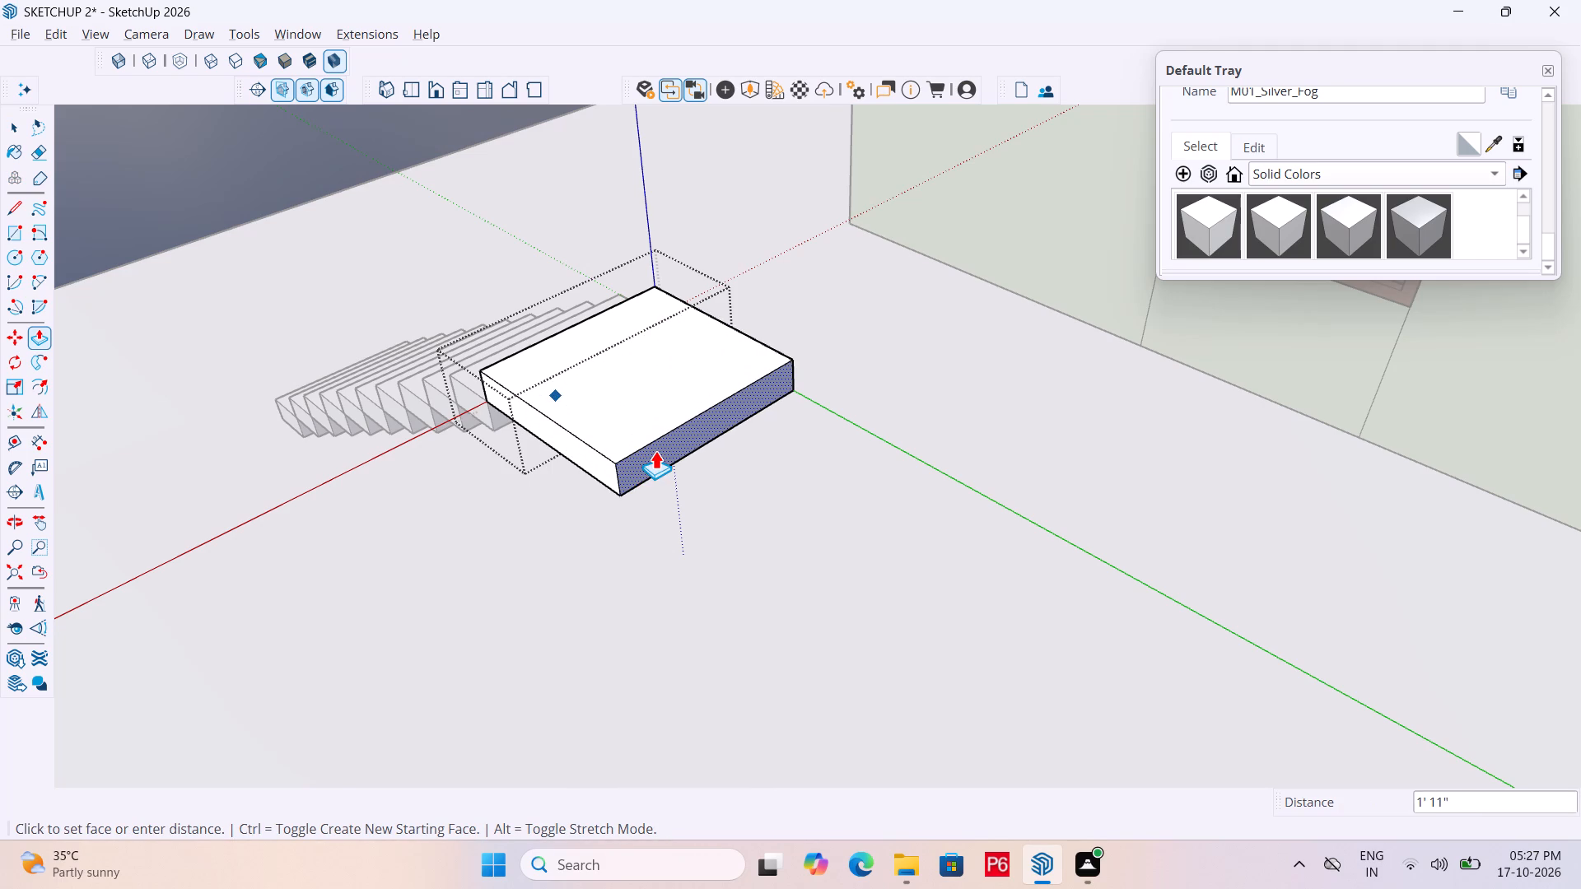
pyautogui.moveTo(655, 450); pyautogui.dragTo(818, 485, button='middle')
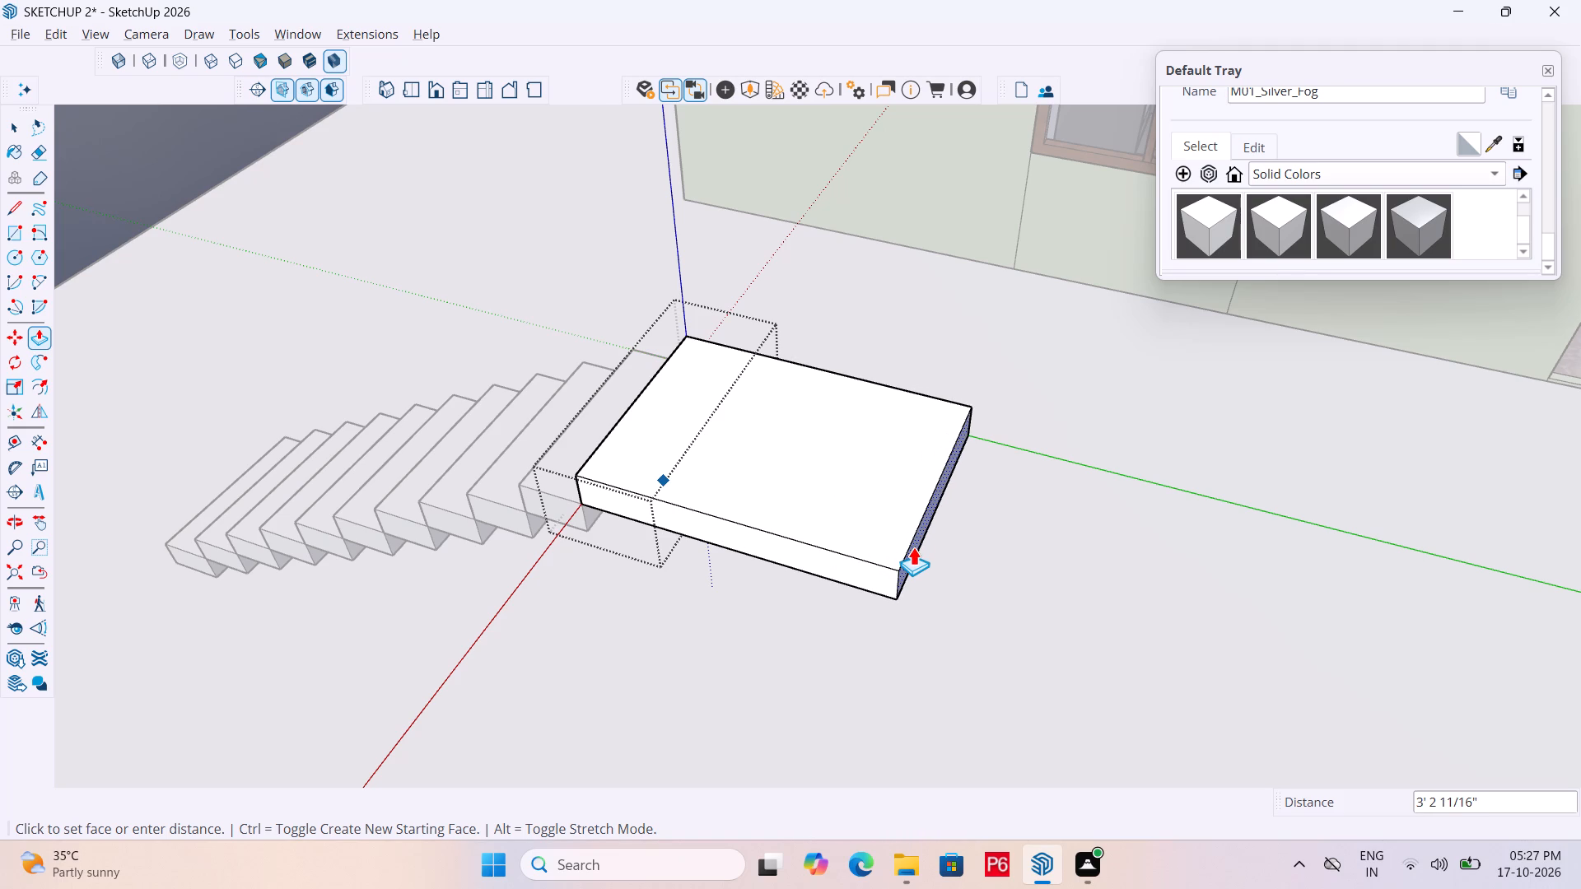
pyautogui.write('2\'6"')
pyautogui.press('Return')
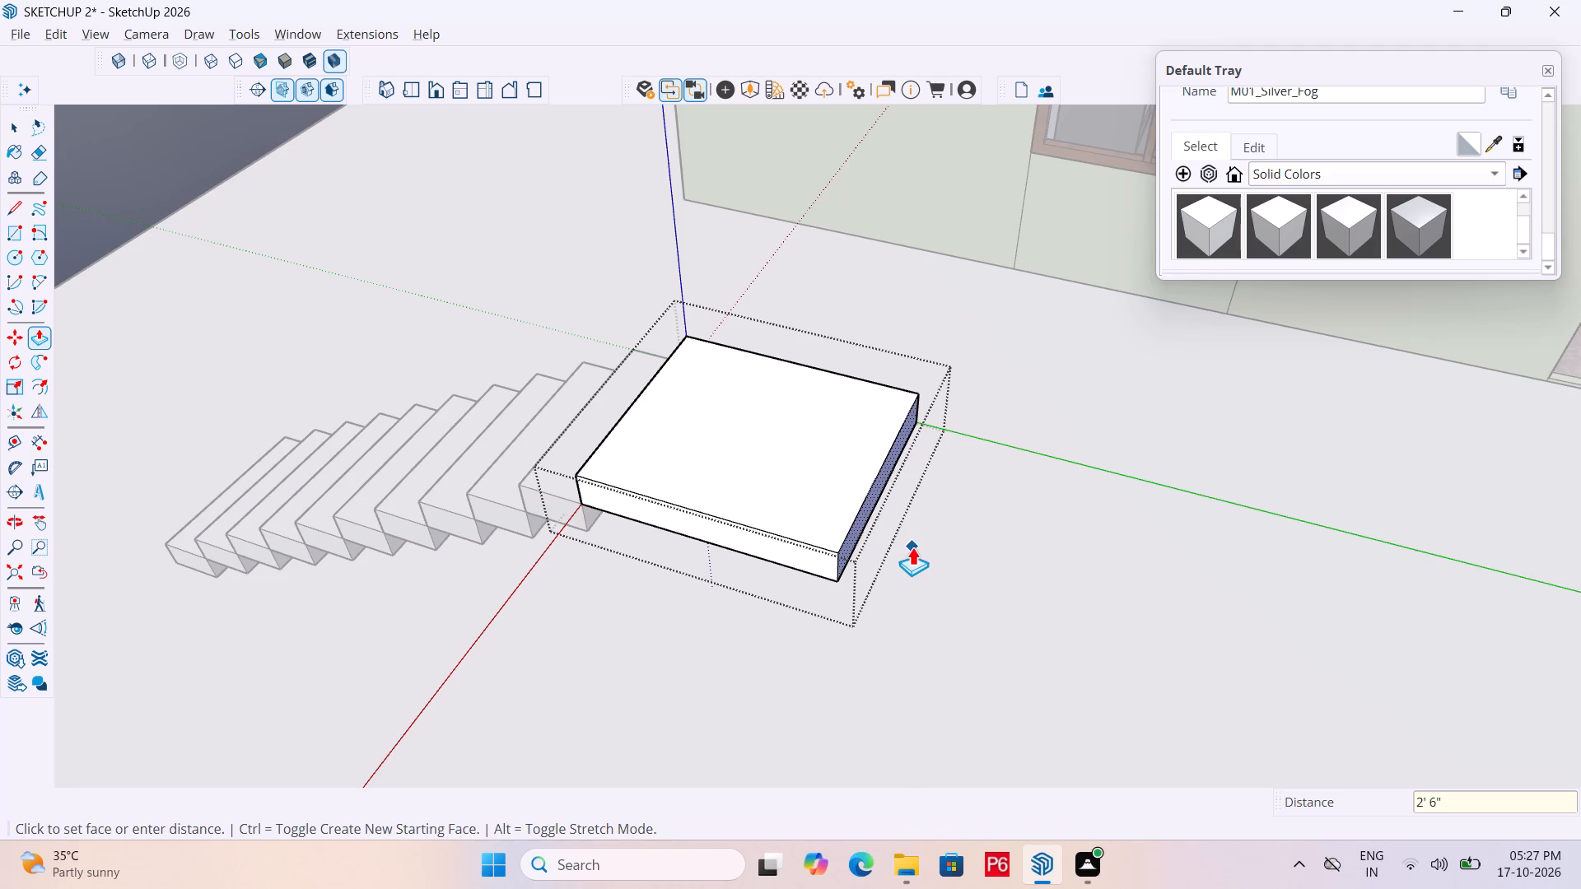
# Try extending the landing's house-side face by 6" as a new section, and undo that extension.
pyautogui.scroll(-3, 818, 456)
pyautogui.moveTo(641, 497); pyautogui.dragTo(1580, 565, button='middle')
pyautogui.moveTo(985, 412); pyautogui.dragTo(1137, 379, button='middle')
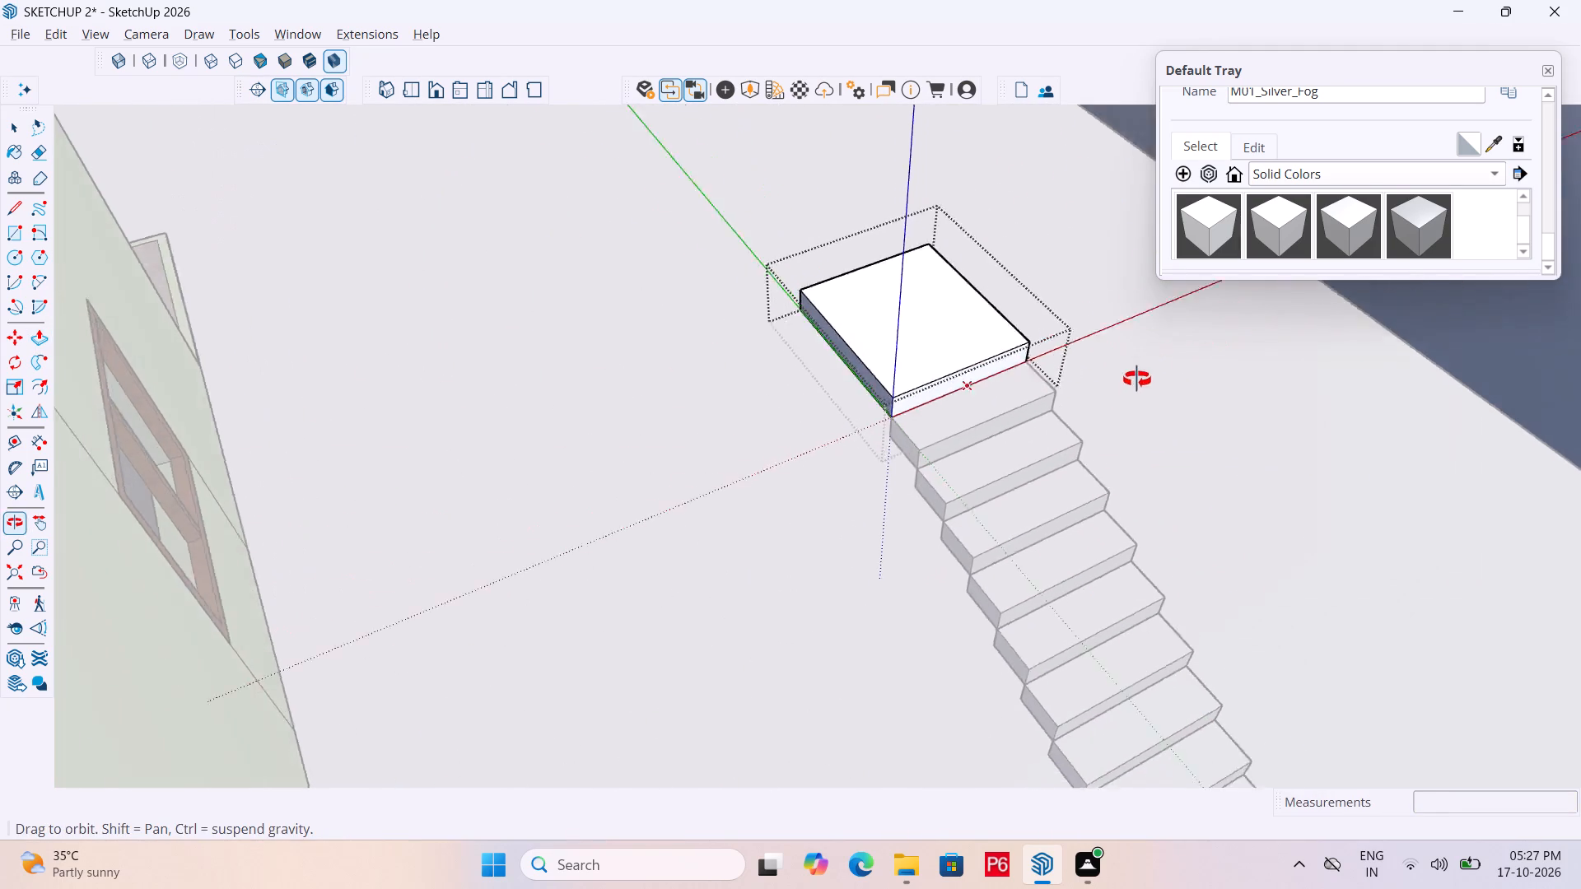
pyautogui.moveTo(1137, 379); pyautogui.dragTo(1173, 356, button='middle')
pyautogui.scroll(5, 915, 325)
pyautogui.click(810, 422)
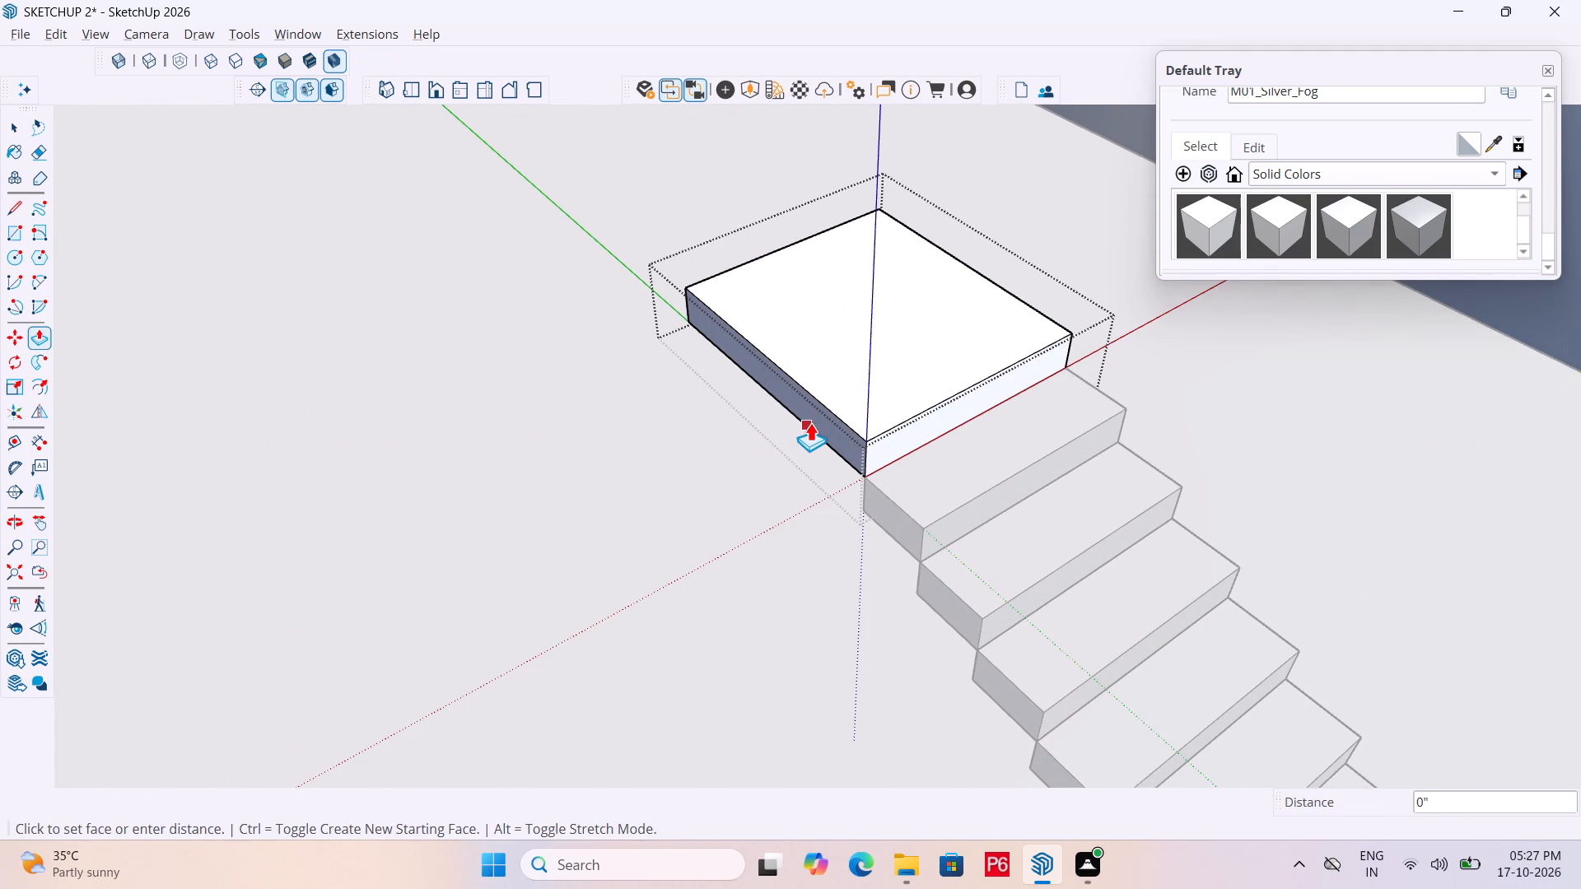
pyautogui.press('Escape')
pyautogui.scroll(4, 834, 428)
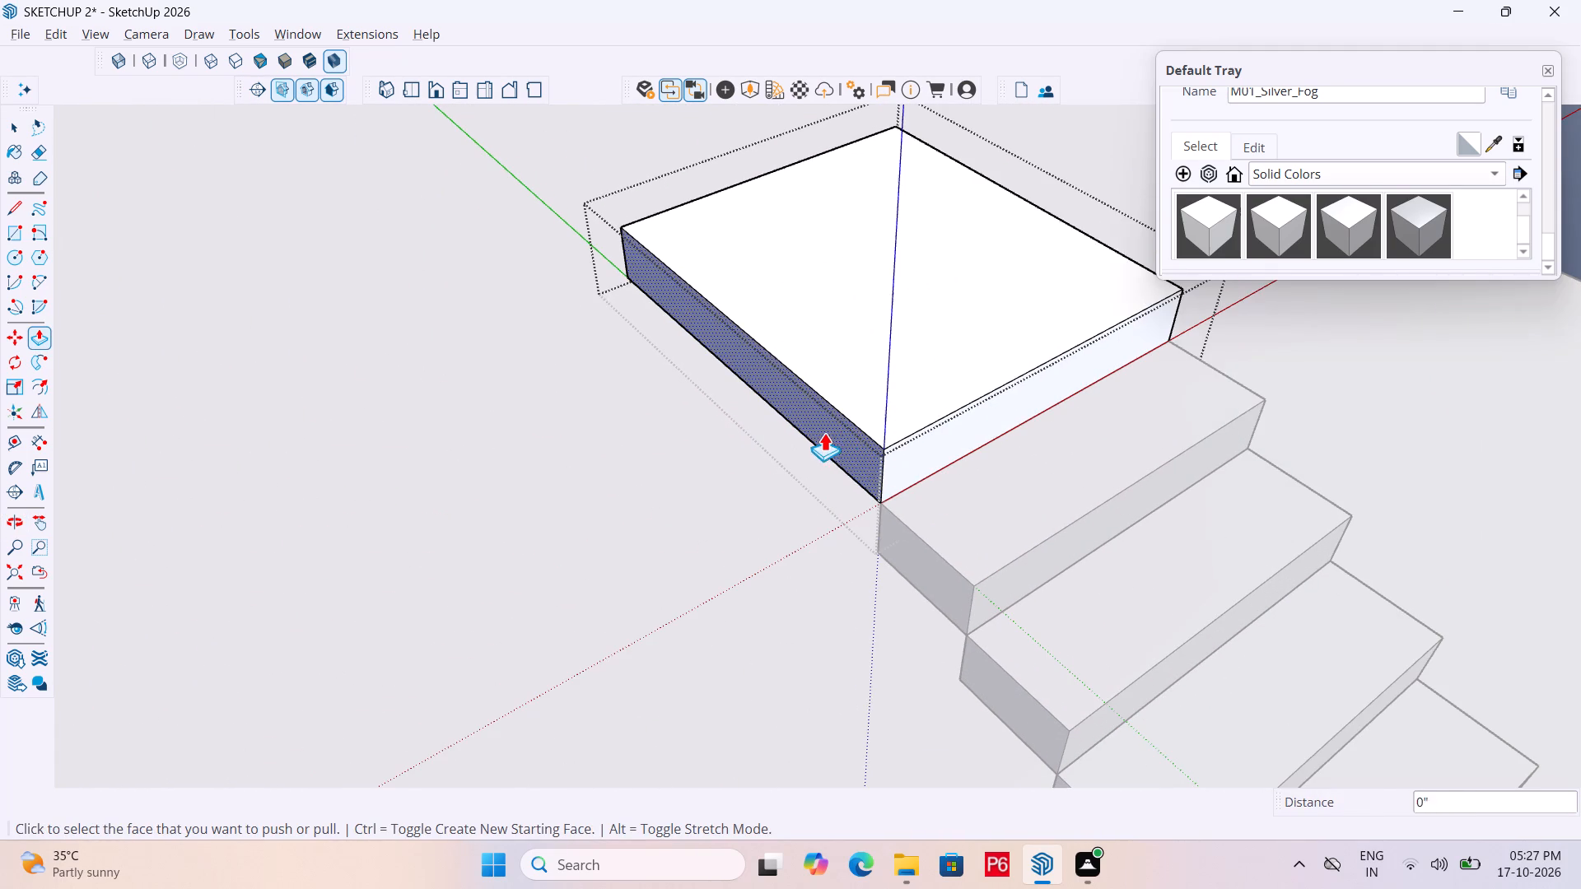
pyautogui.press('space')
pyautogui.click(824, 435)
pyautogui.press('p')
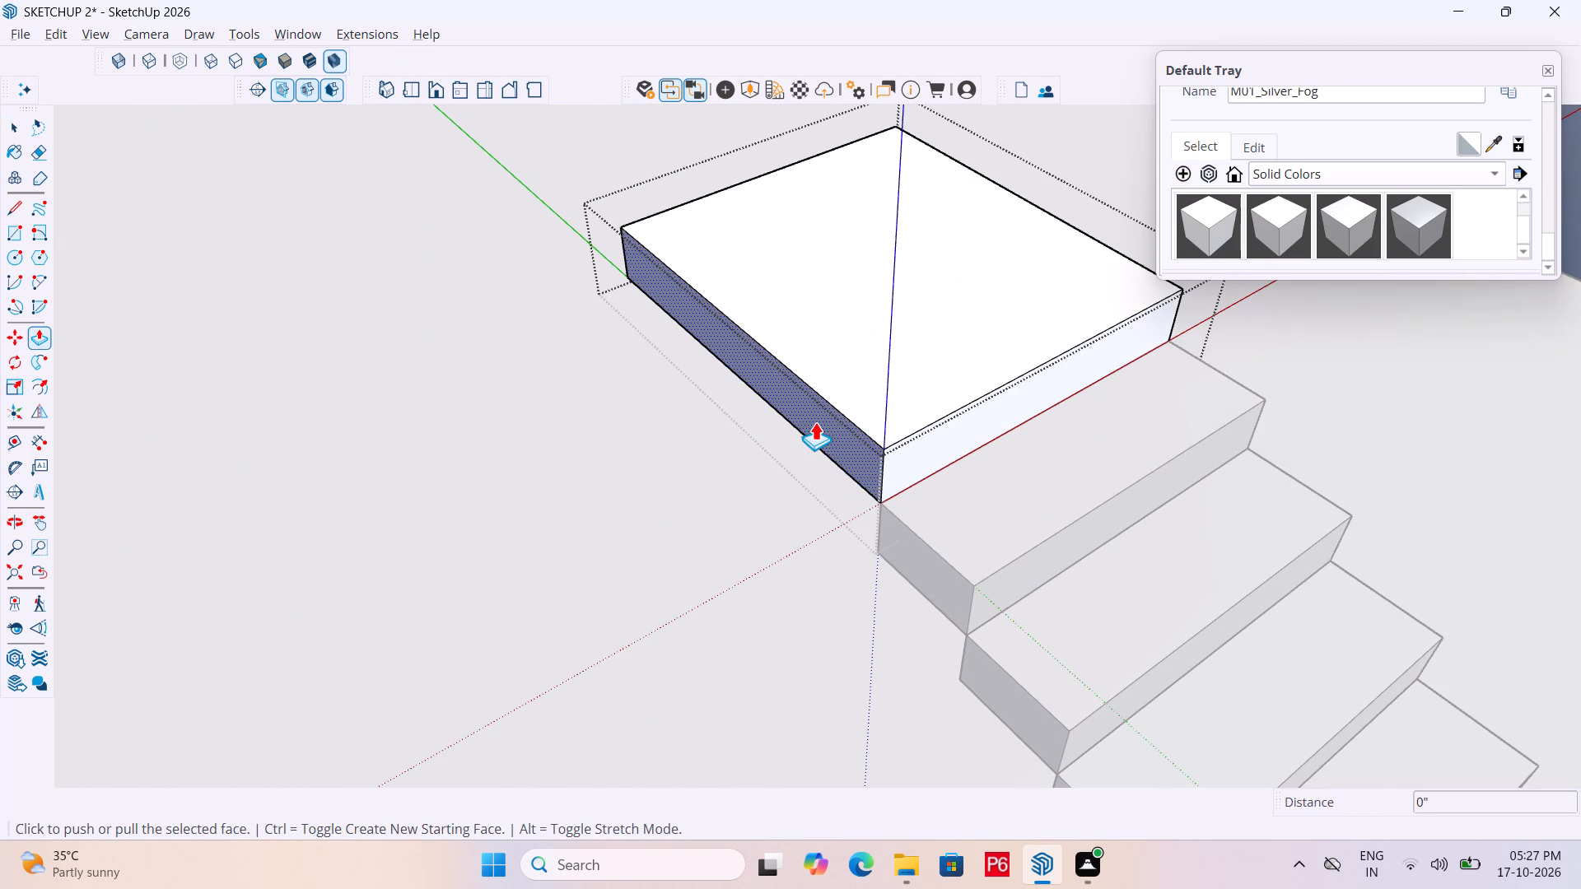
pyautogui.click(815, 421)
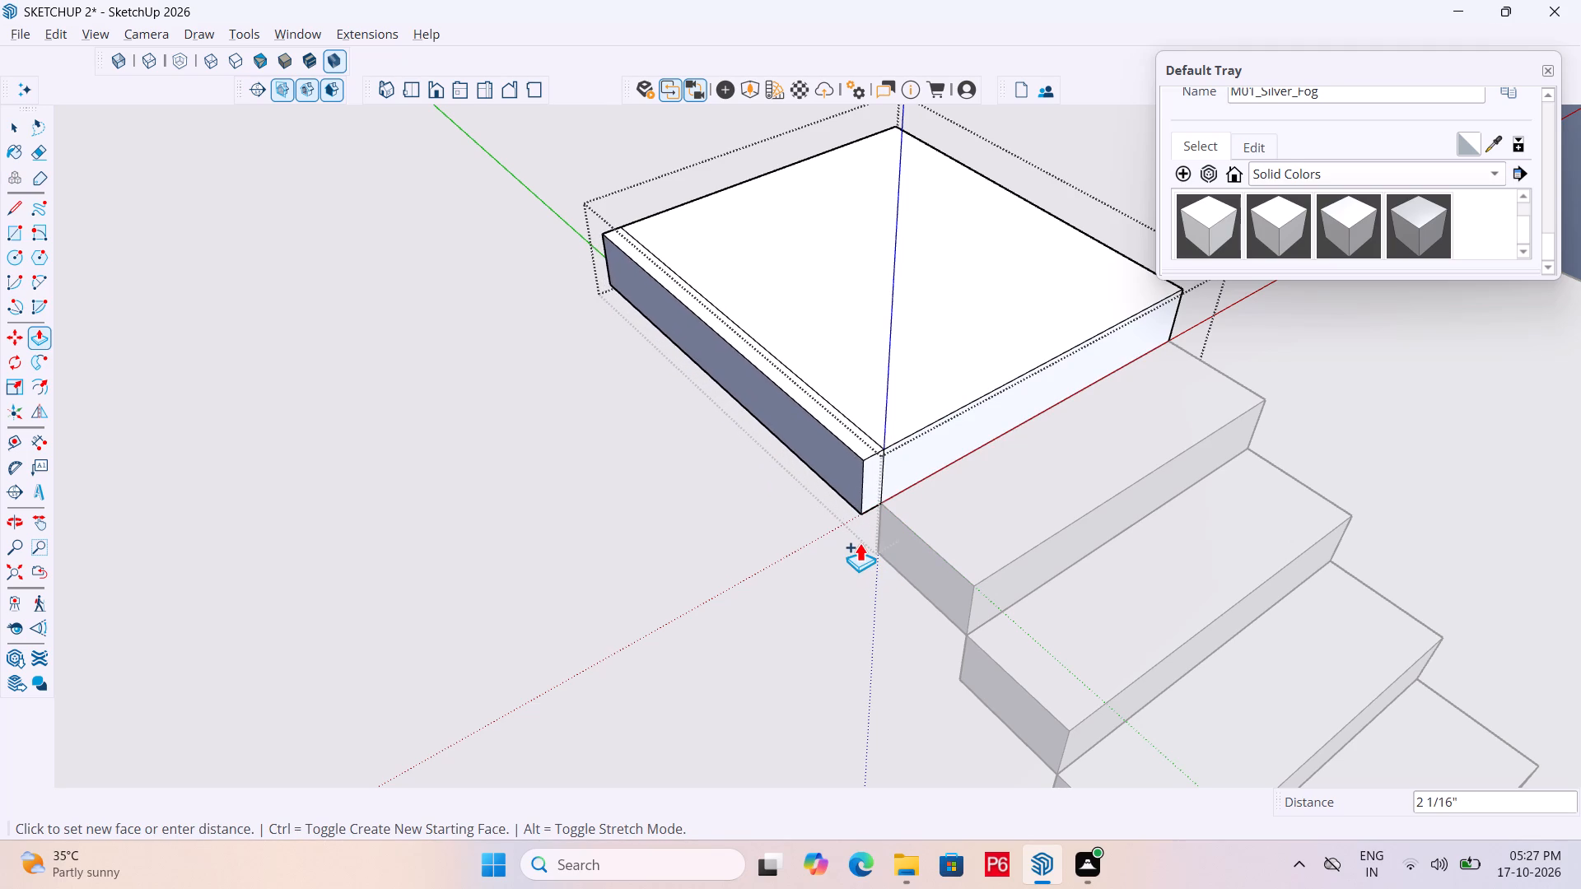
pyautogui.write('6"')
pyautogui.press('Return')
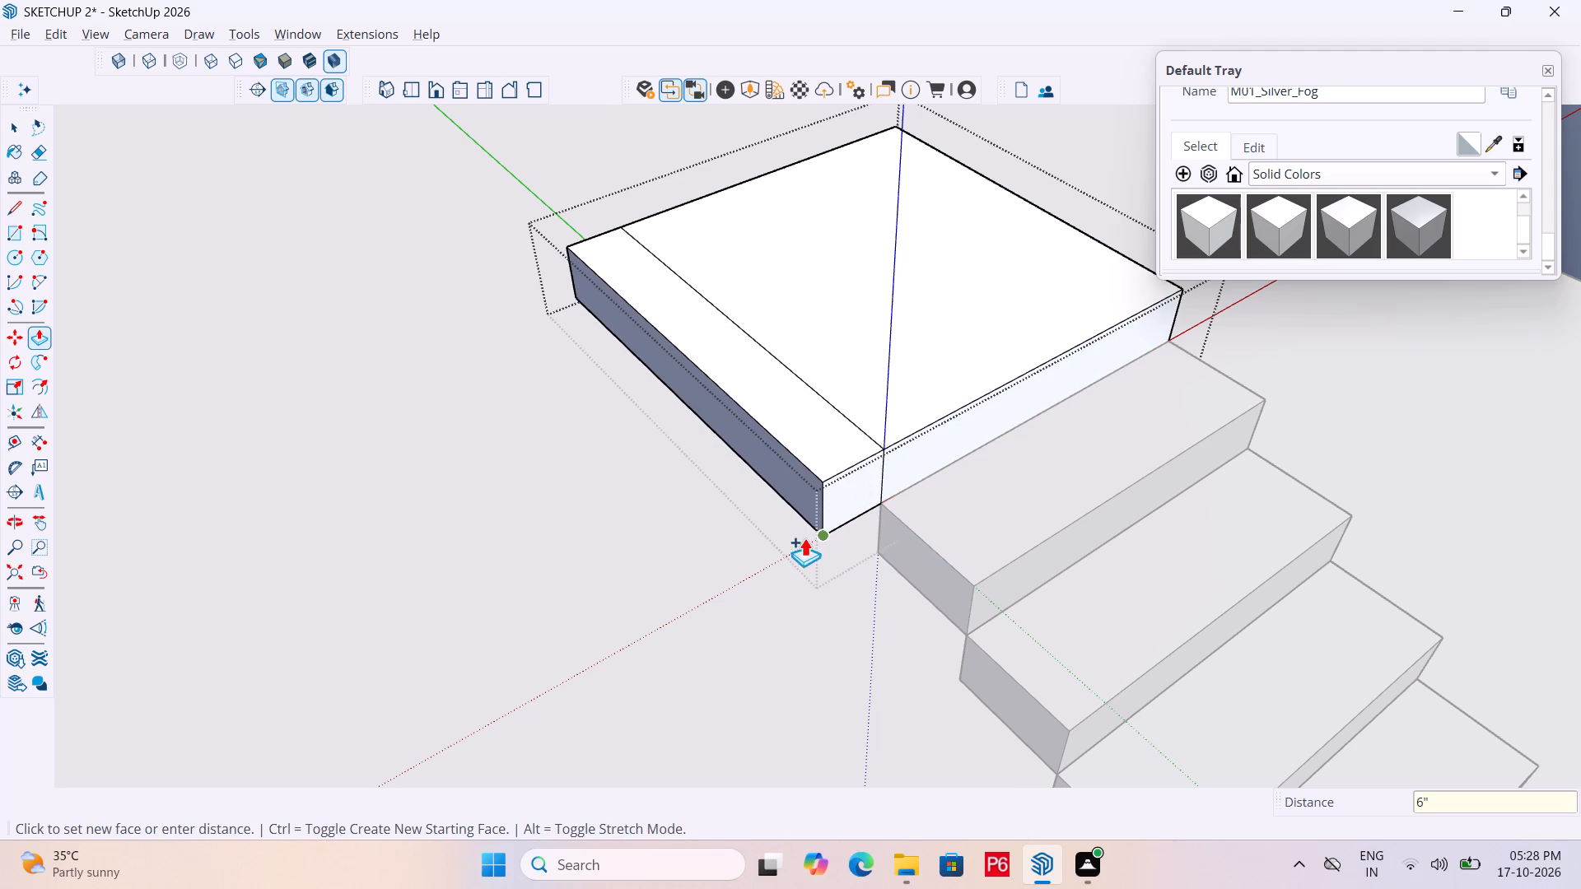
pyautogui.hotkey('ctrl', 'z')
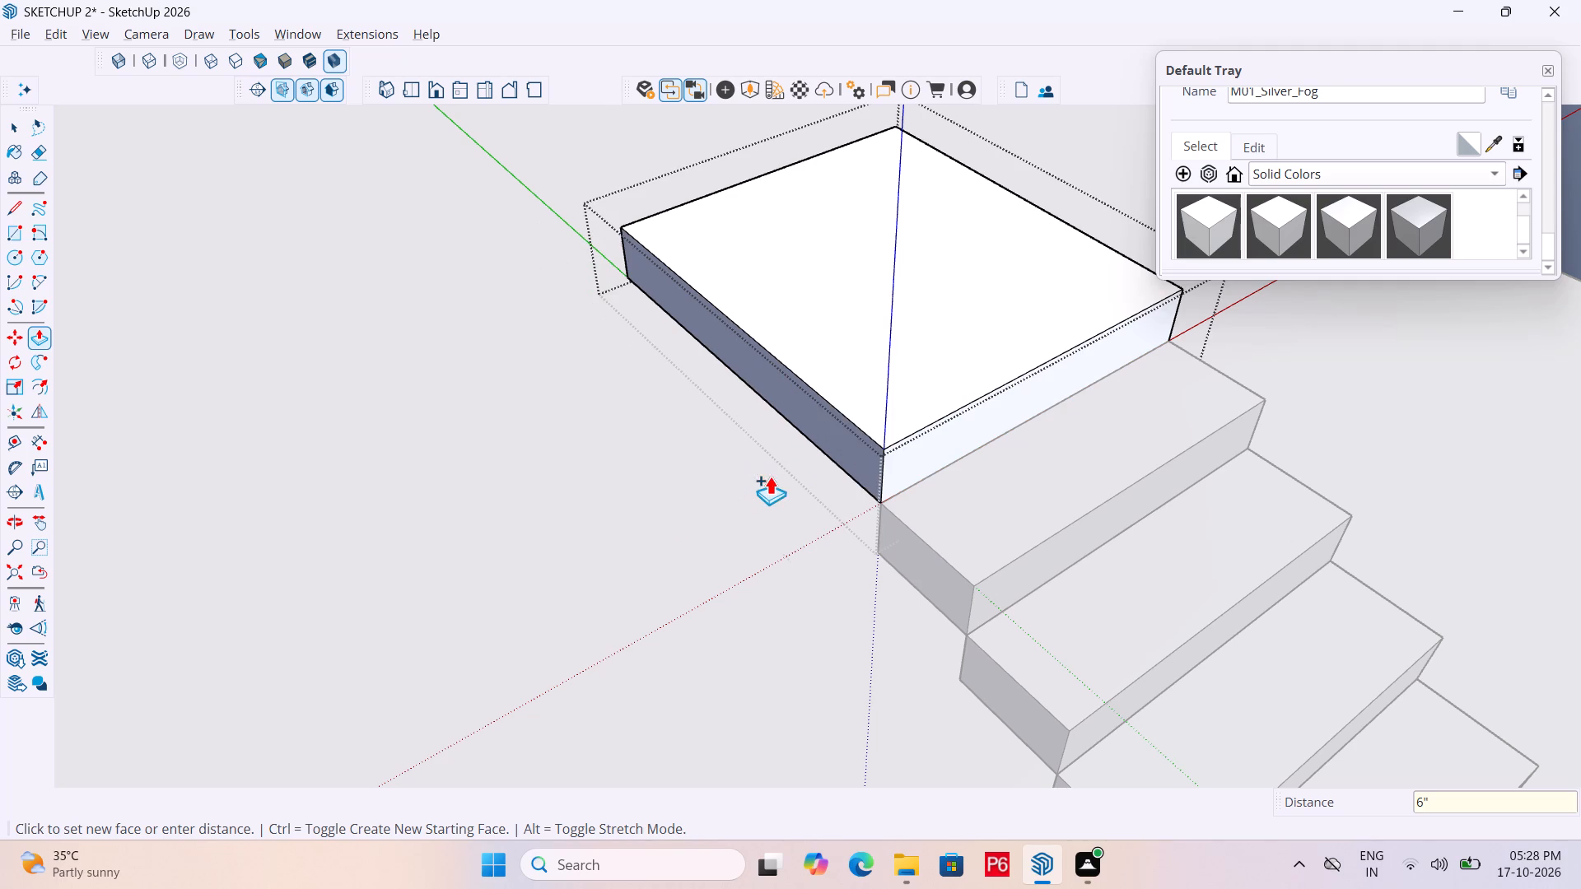
# Push/Pull the landing's house-side face out 3" as a new section.
pyautogui.click(835, 440)
pyautogui.press('3')
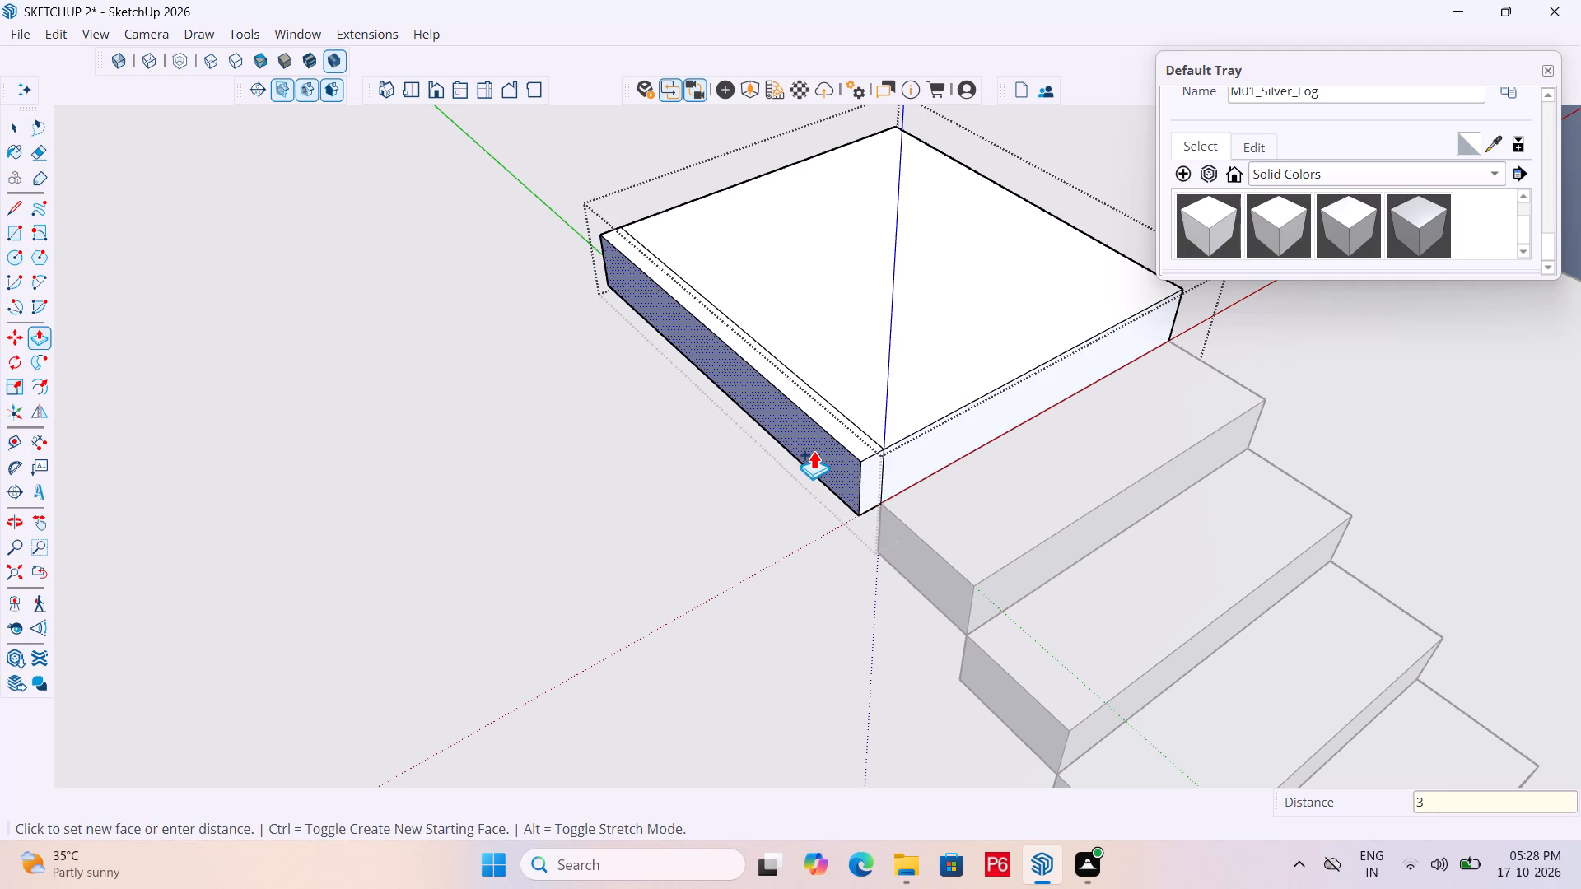
pyautogui.hotkey('shift', '"')
pyautogui.press('Return')
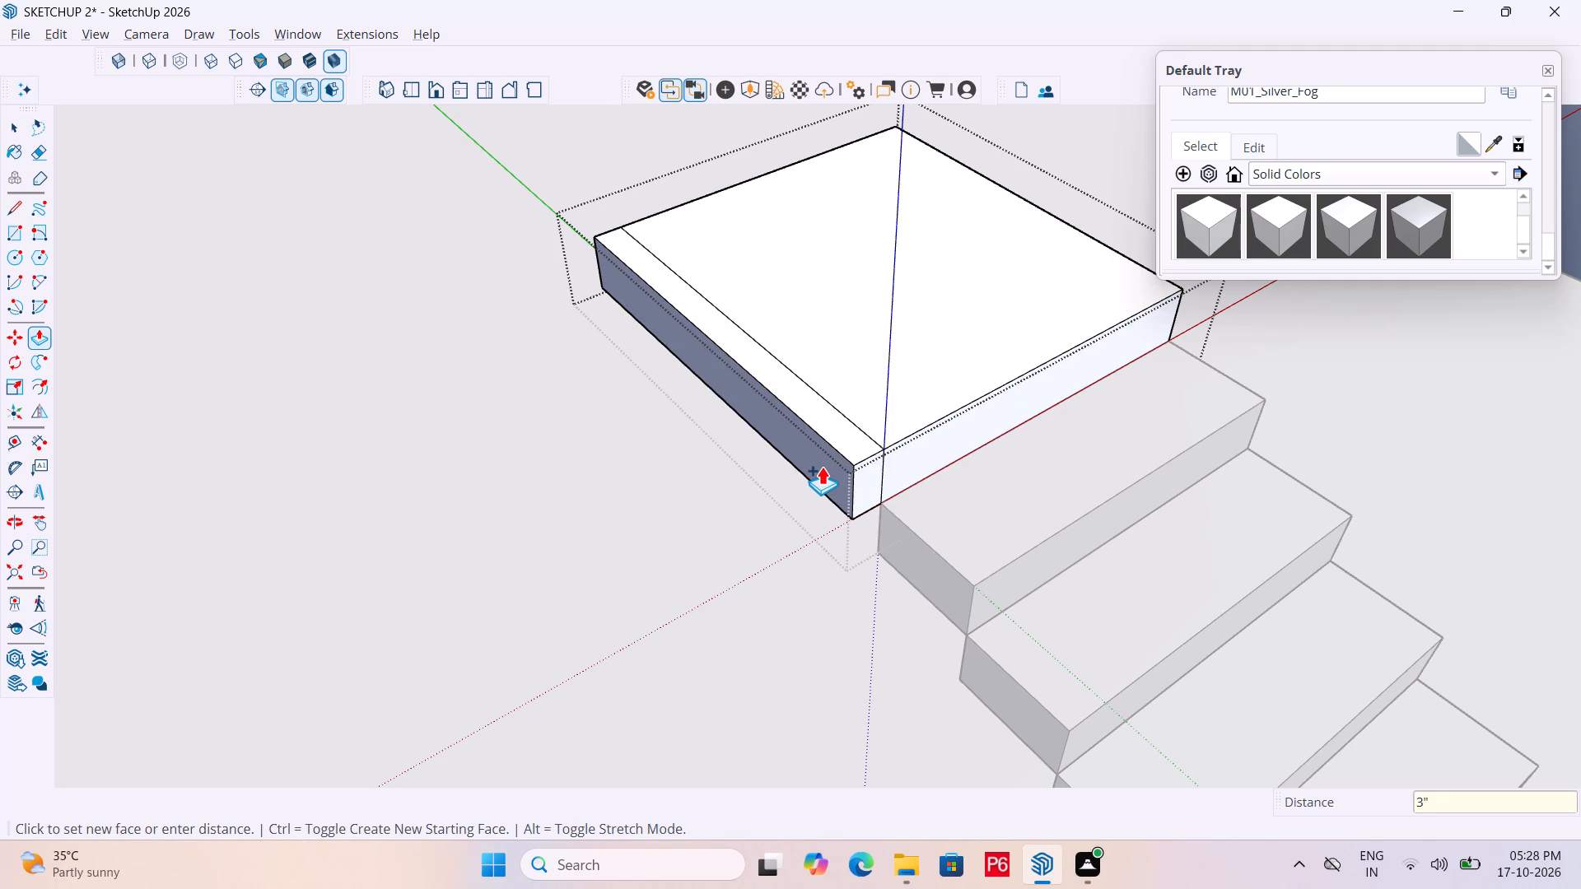
# Extend the landing a further 3' toward the house beyond the 3" strip as another section, and leave the group.
pyautogui.click(822, 466)
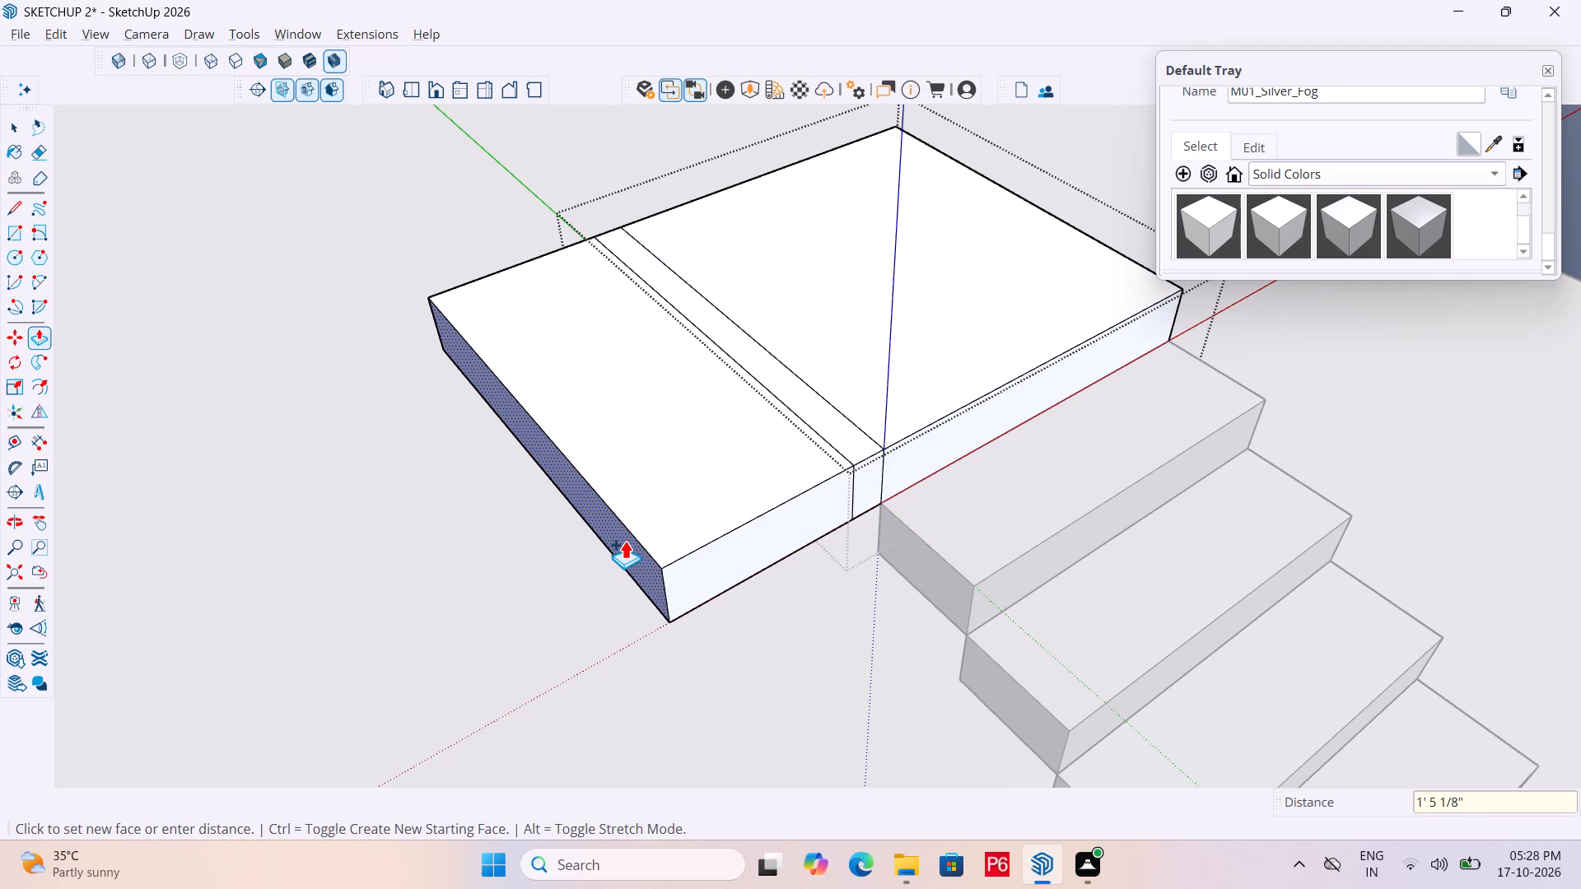
pyautogui.press('3')
pyautogui.press("'")
pyautogui.press('Return')
pyautogui.scroll(-3, 715, 468)
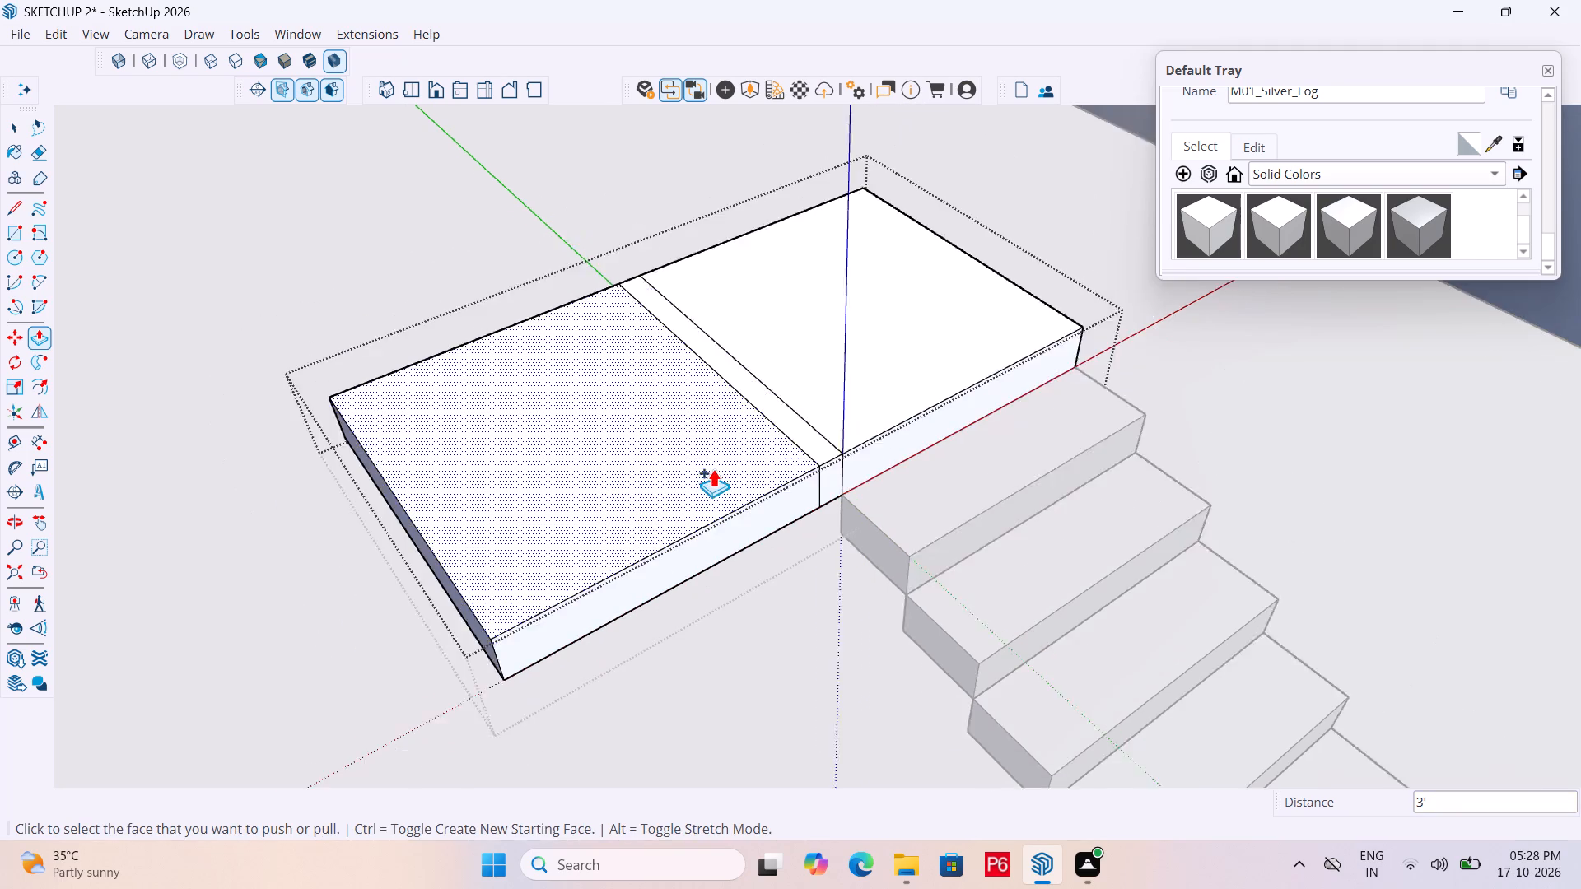
pyautogui.scroll(-2, 713, 468)
pyautogui.moveTo(676, 523); pyautogui.dragTo(470, 514, button='middle')
pyautogui.scroll(-1, 665, 523)
pyautogui.scroll(-5, 627, 404)
pyautogui.press('space')
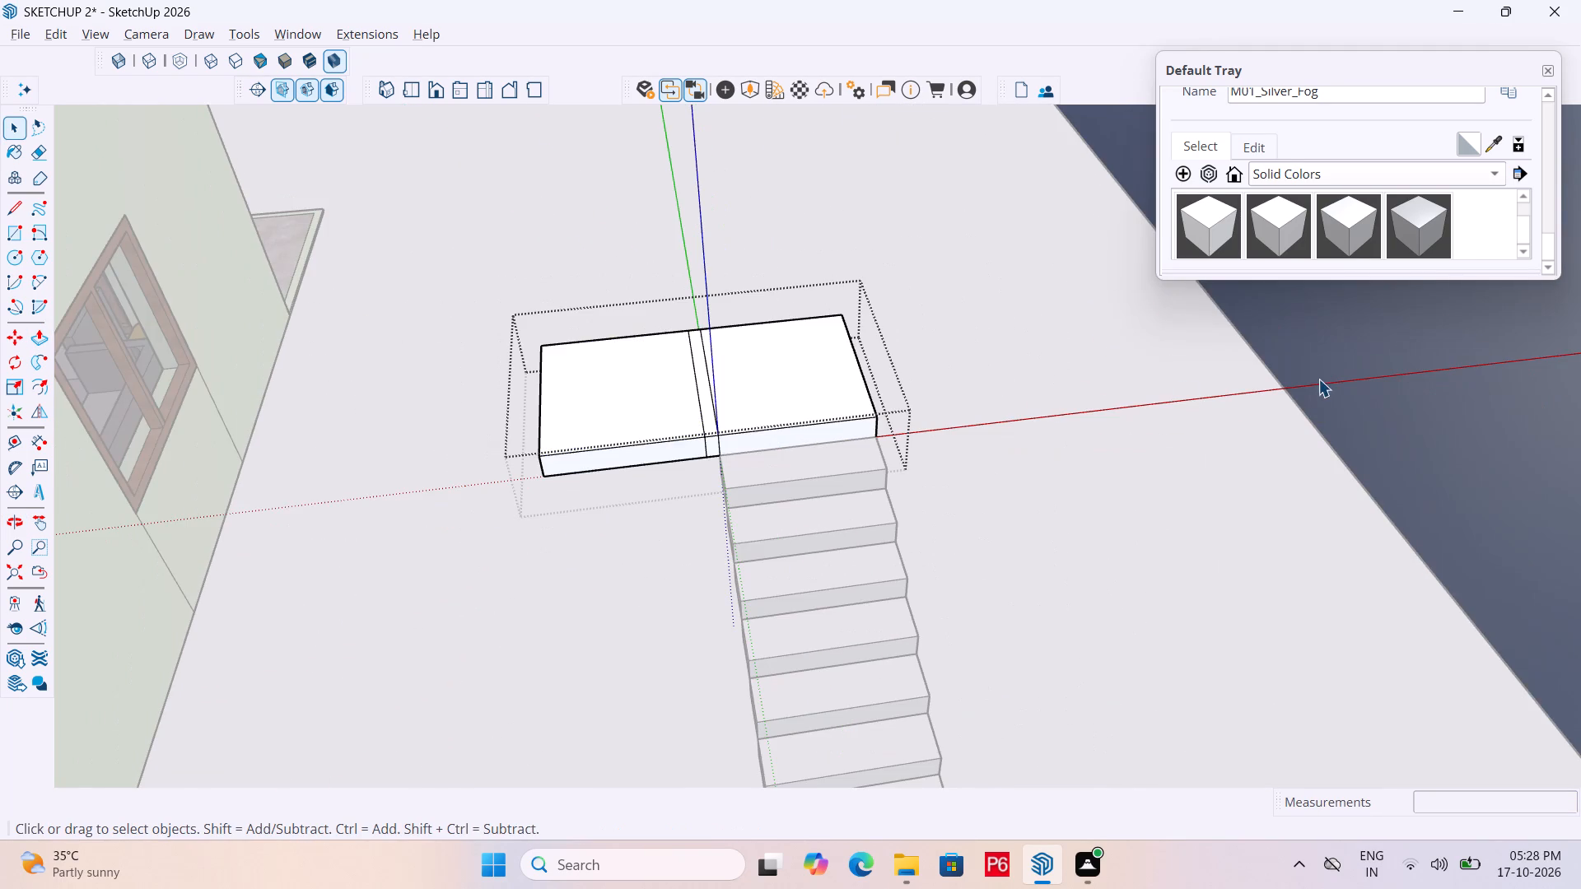
pyautogui.click(1318, 379)
# Copy the tread just below the landing onto the top front corner of the landing's 3' section to start a second flight.
pyautogui.moveTo(943, 566); pyautogui.dragTo(580, 480, button='middle')
pyautogui.scroll(-4, 823, 404)
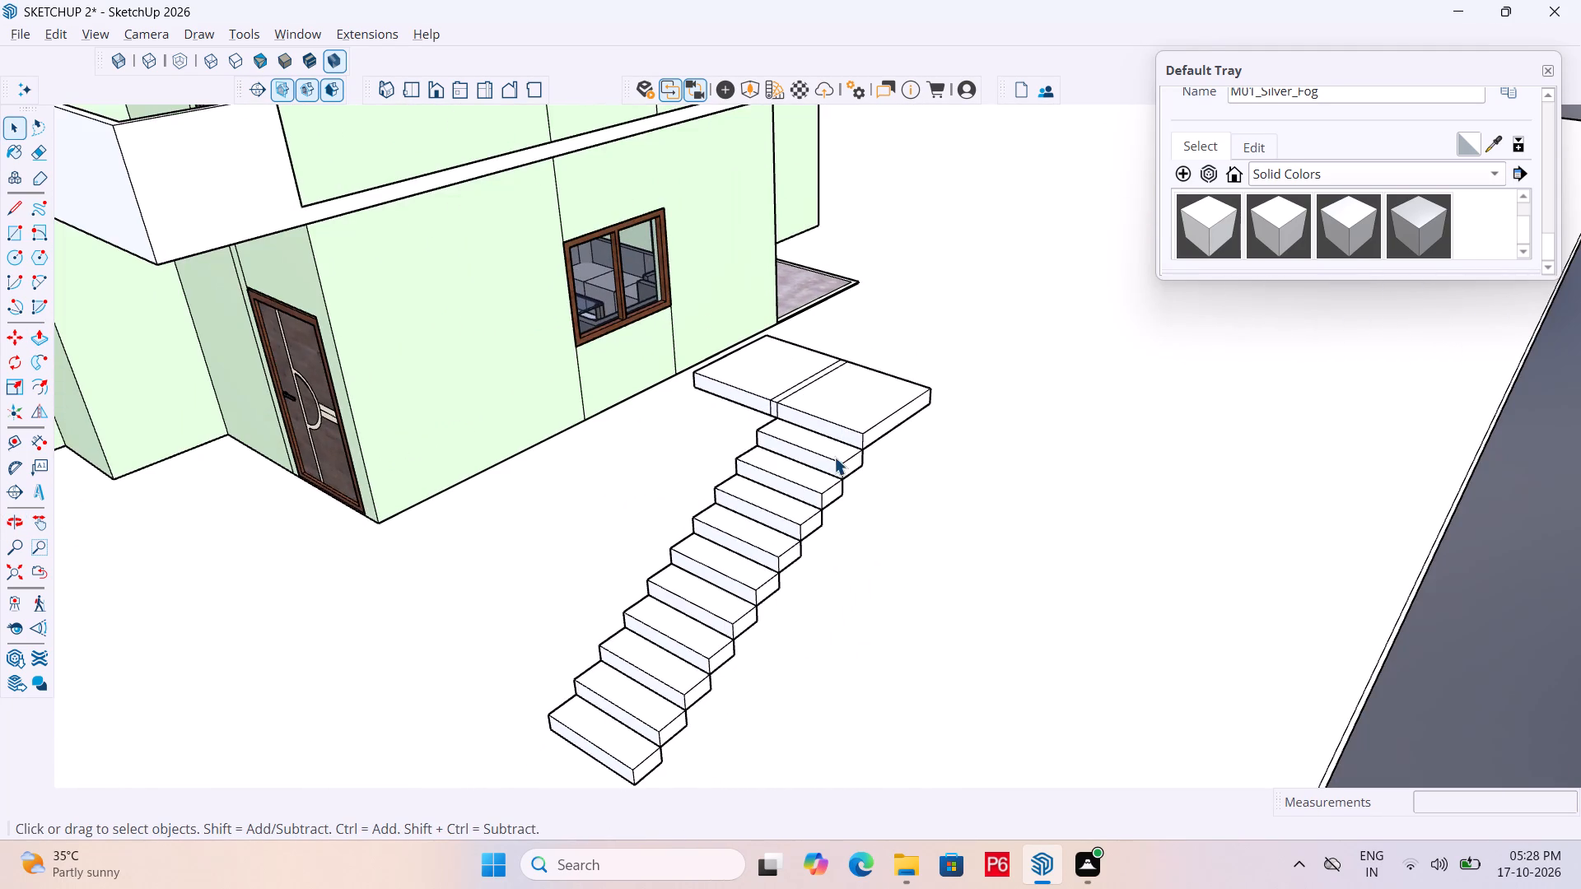
pyautogui.click(834, 457)
pyautogui.scroll(6, 801, 459)
pyautogui.moveTo(657, 413); pyautogui.dragTo(548, 417, button='middle')
pyautogui.press('m')
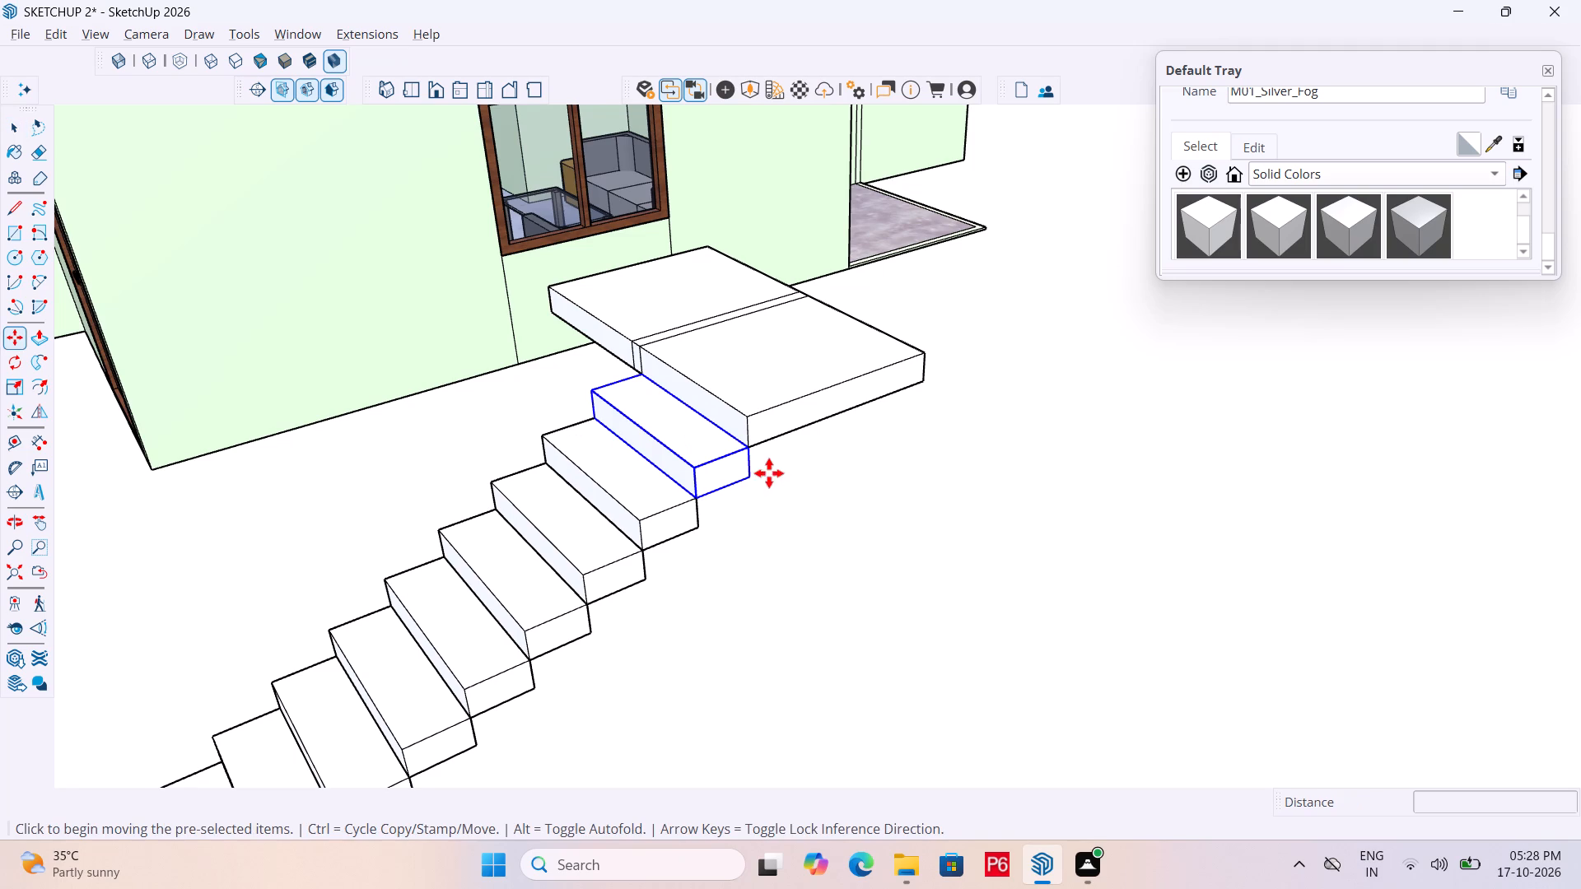
pyautogui.click(753, 479)
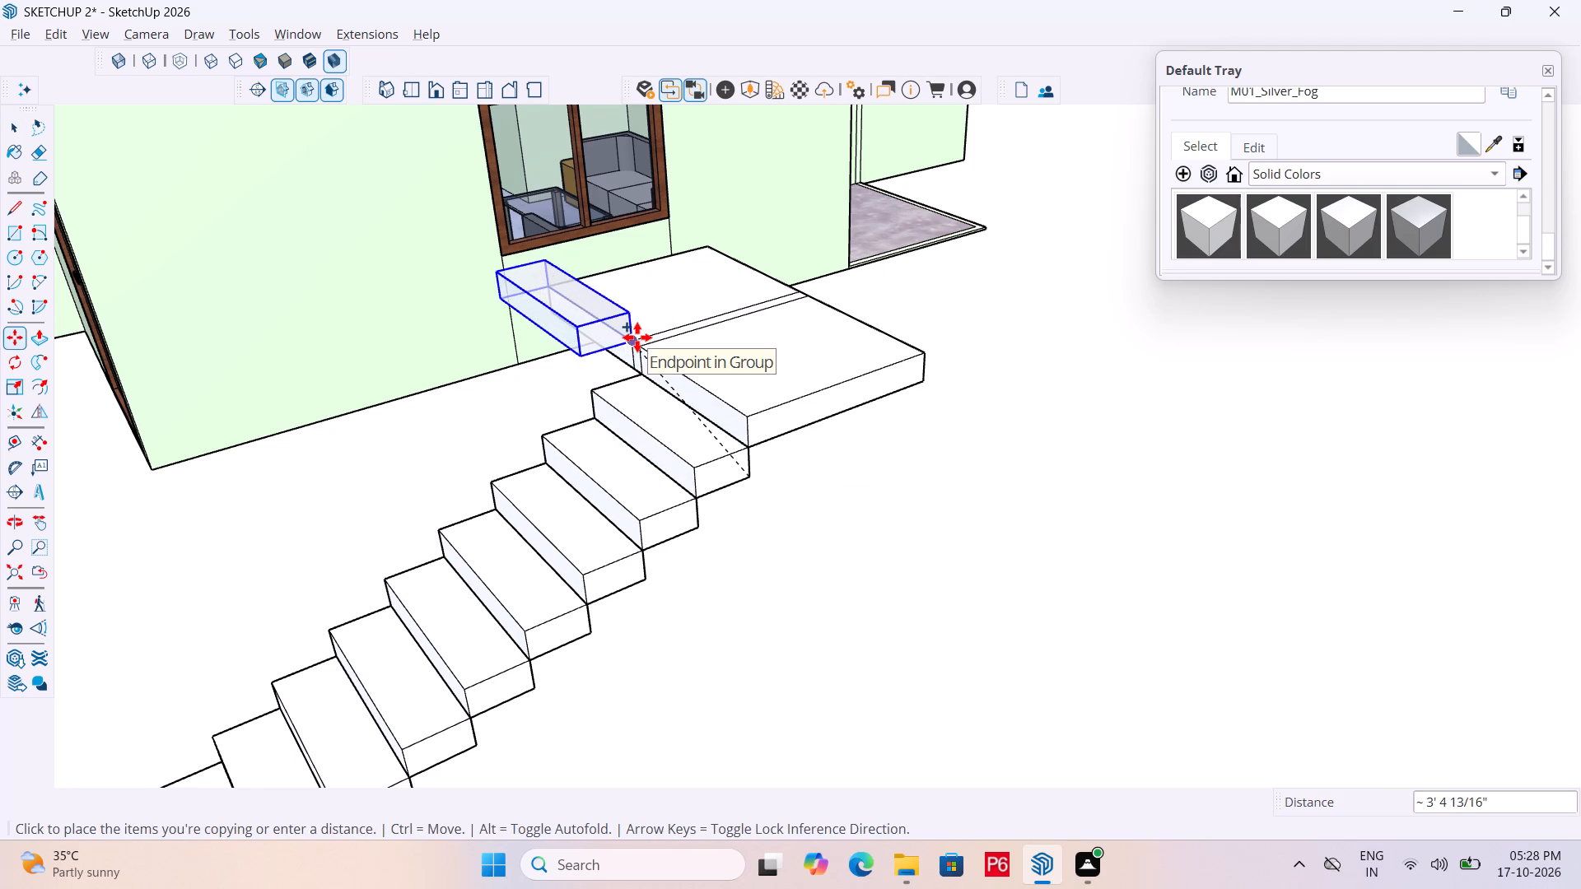
pyautogui.scroll(6, 638, 318)
pyautogui.click(622, 357)
pyautogui.scroll(-12, 860, 333)
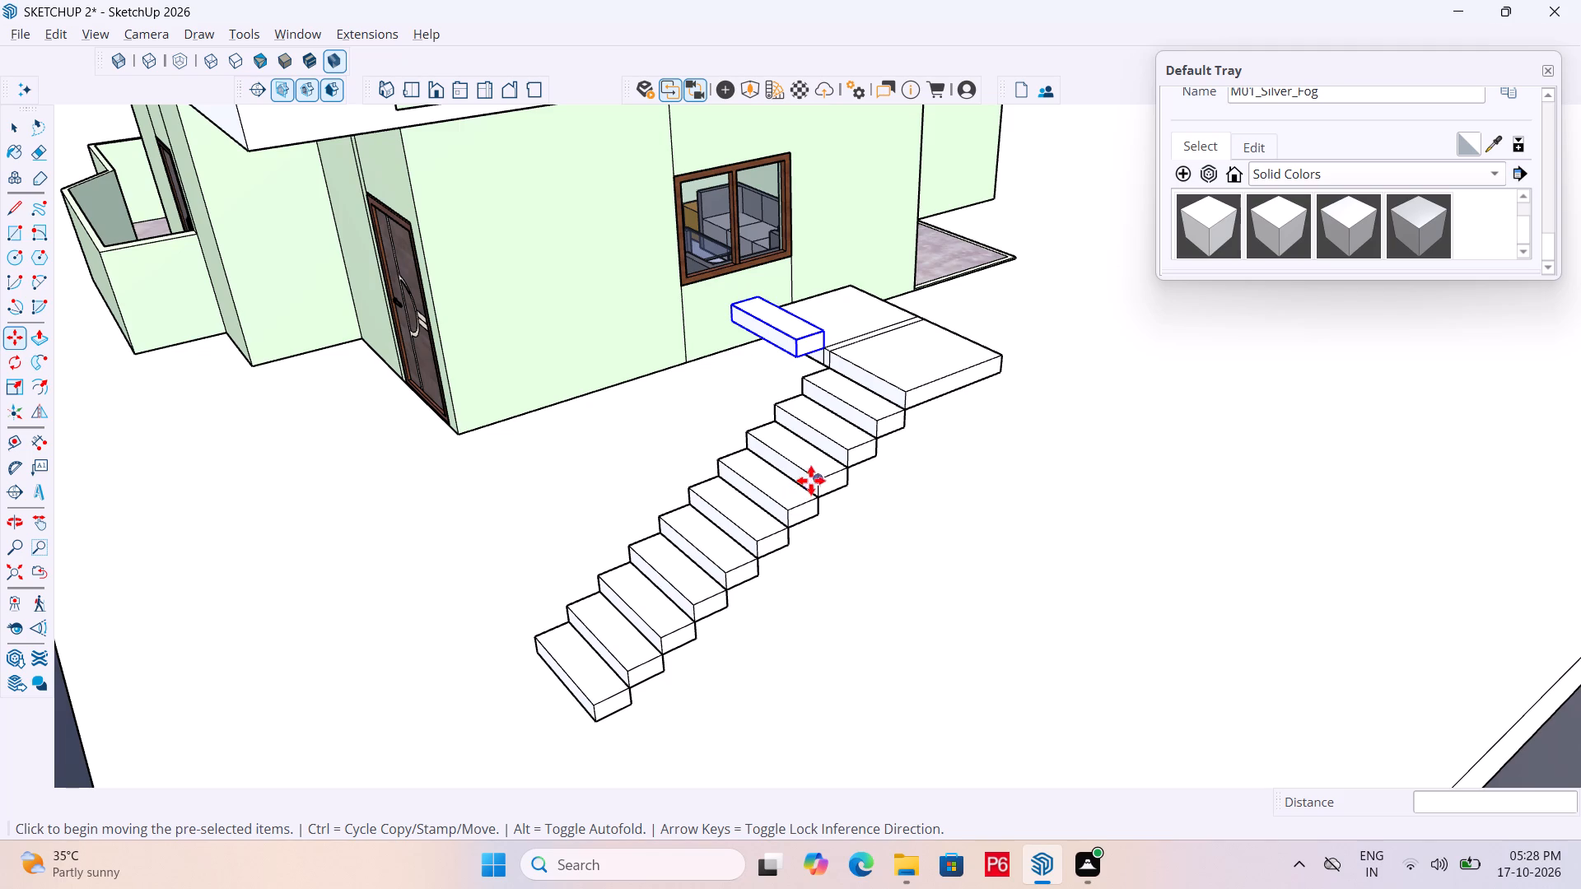
# Copy the second flight's first tread upward corner to corner five times, bringing that flight to six steps.
pyautogui.scroll(5, 804, 330)
pyautogui.doubleClick(839, 364)
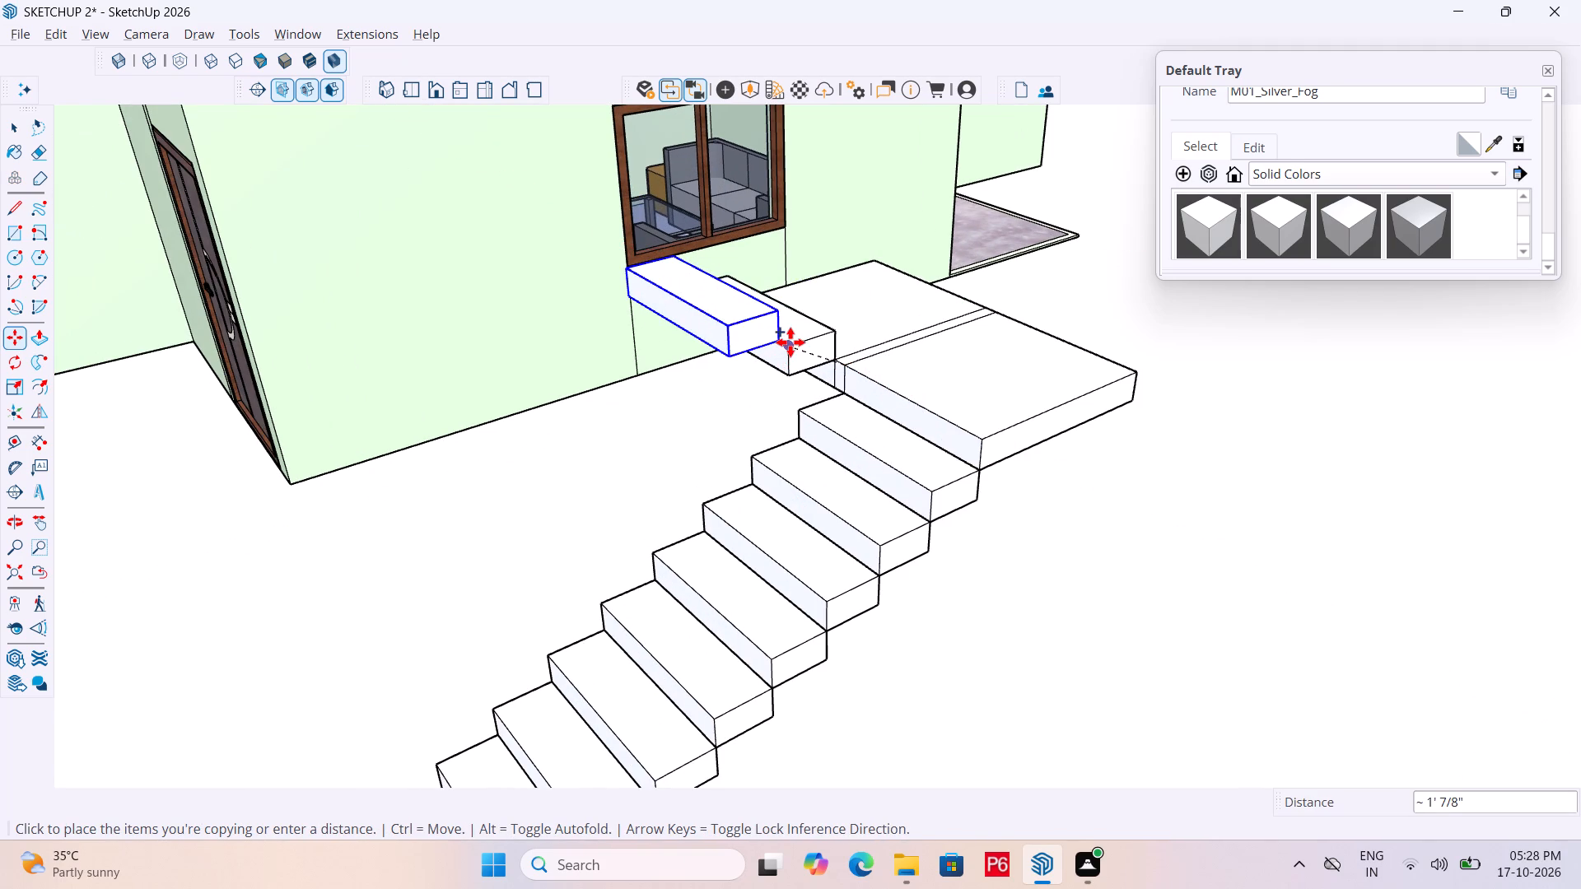
pyautogui.moveTo(792, 342); pyautogui.dragTo(557, 338, button='middle')
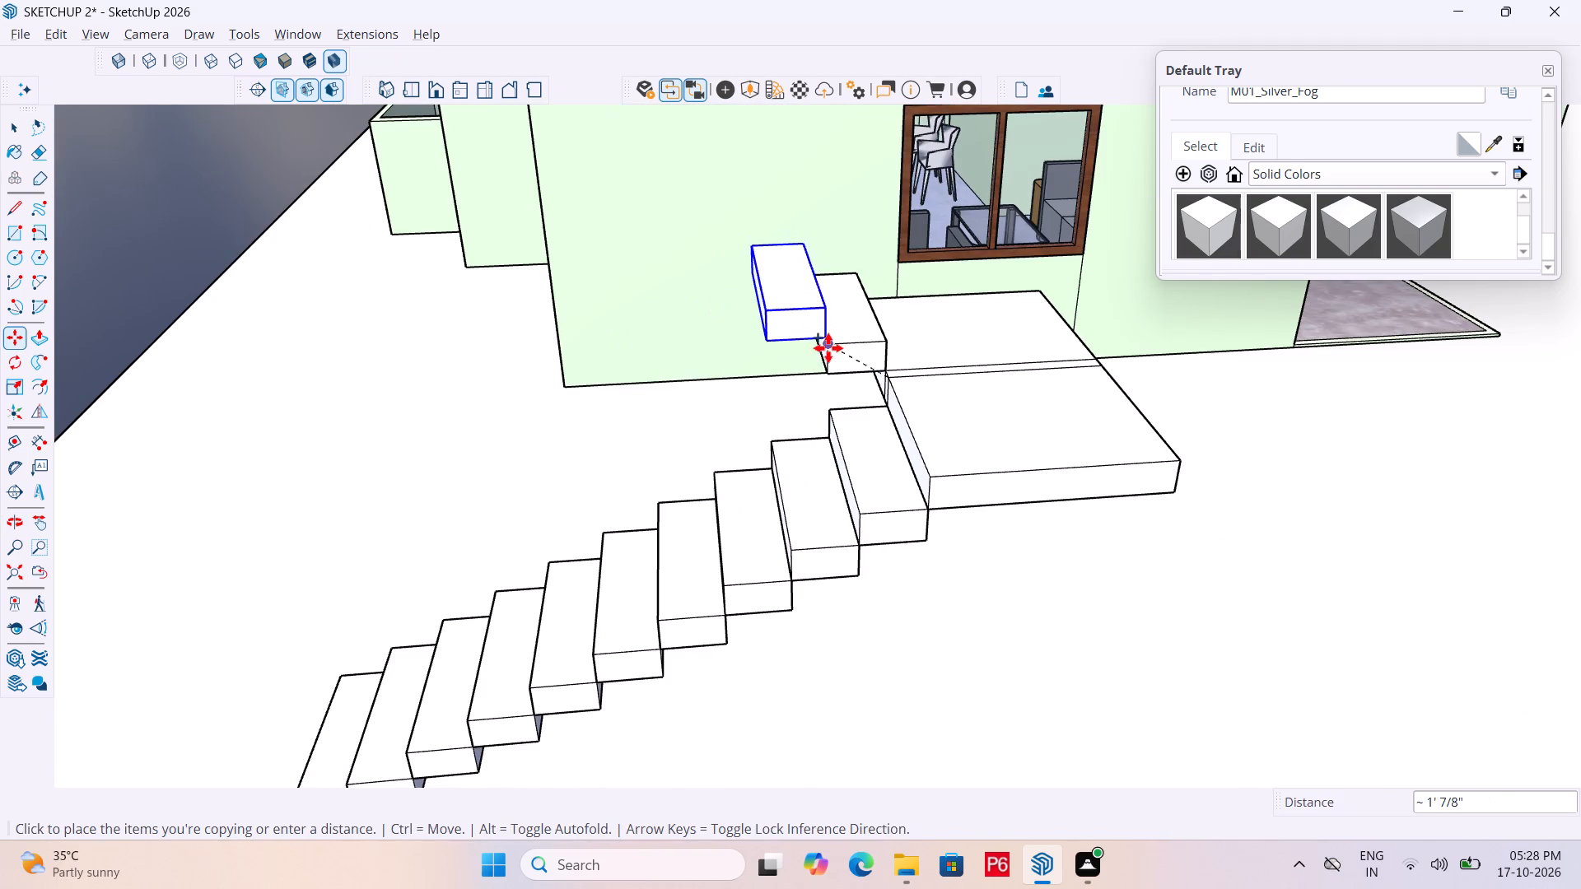
pyautogui.click(828, 348)
pyautogui.keyDown('ctrl'); pyautogui.click(833, 345); pyautogui.keyUp('ctrl')
pyautogui.click(768, 305)
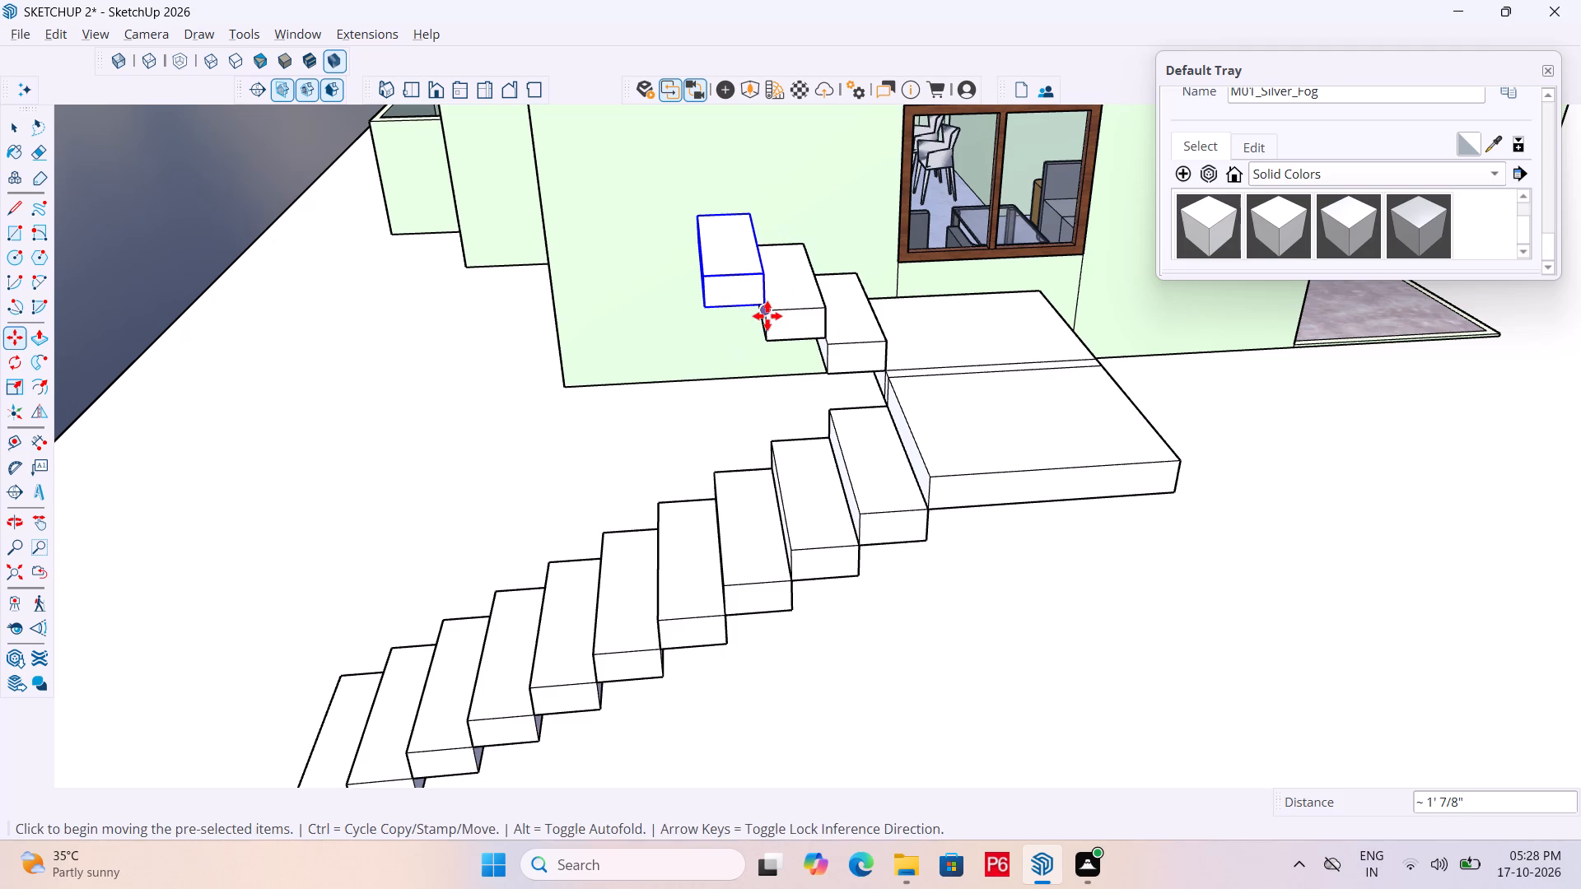
pyautogui.keyDown('ctrl'); pyautogui.click(767, 316); pyautogui.keyUp('ctrl')
pyautogui.click(702, 277)
pyautogui.keyDown('ctrl'); pyautogui.click(703, 277); pyautogui.keyUp('ctrl')
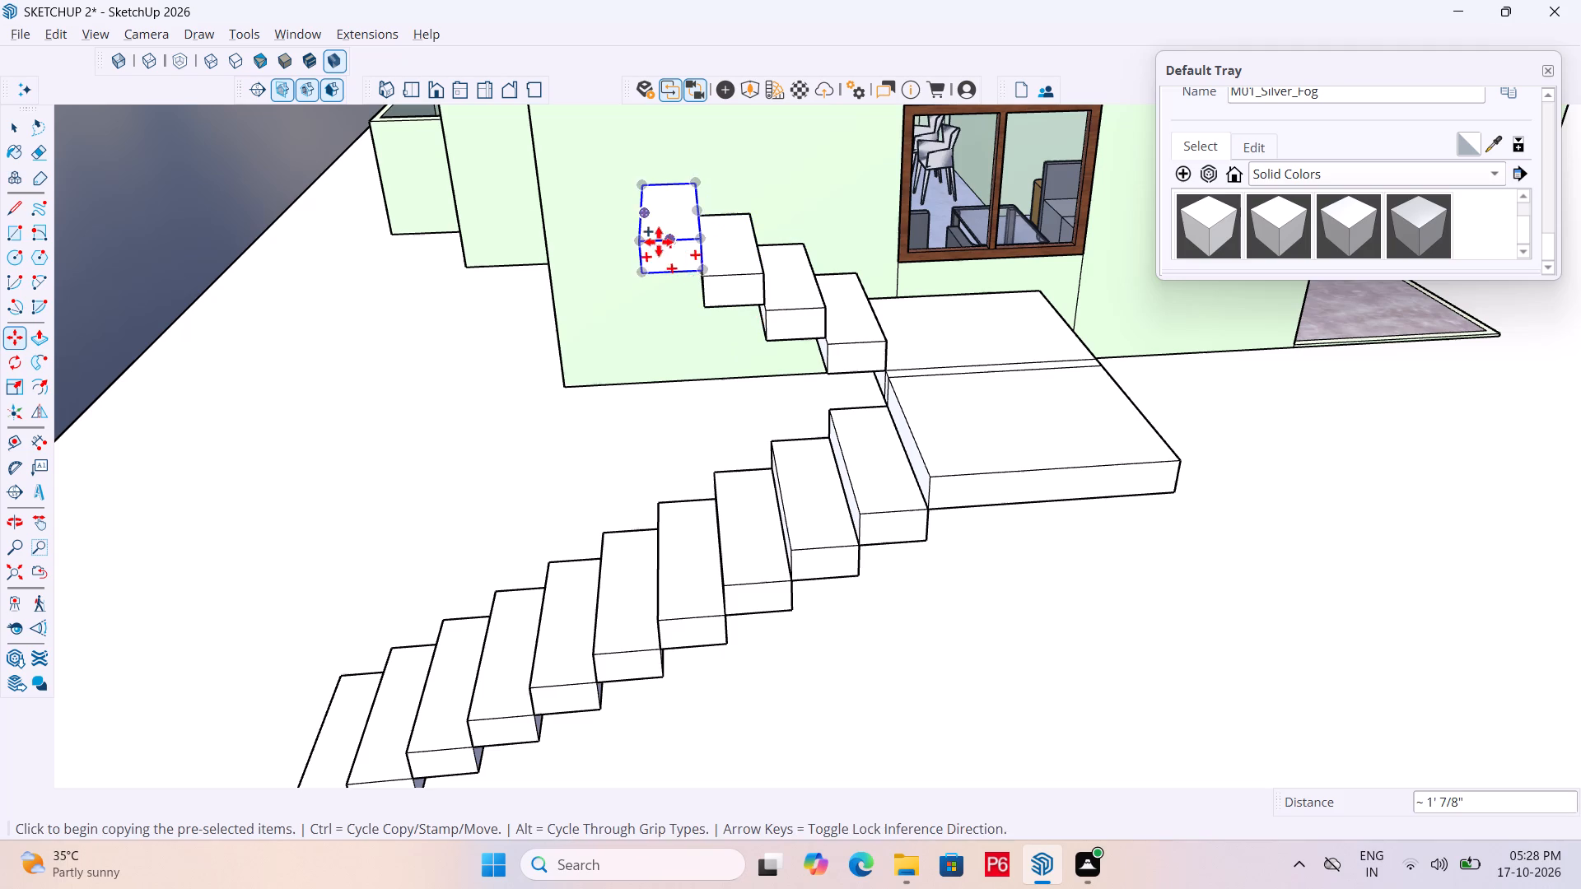
pyautogui.click(706, 277)
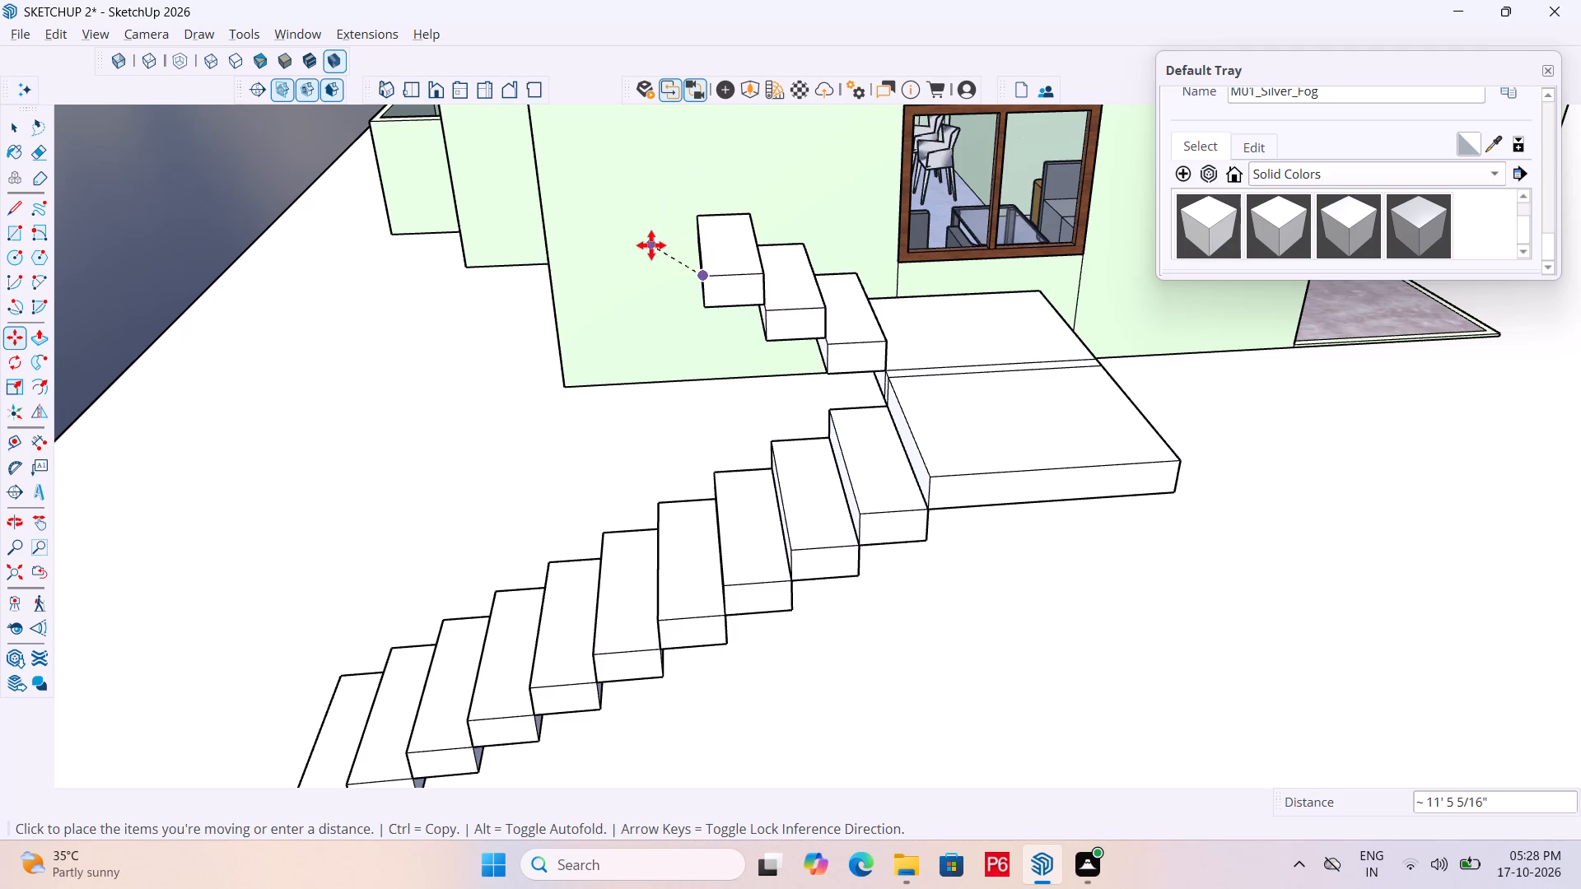
pyautogui.click(644, 244)
pyautogui.moveTo(644, 243); pyautogui.dragTo(639, 235)
pyautogui.click(581, 204)
pyautogui.click(578, 207)
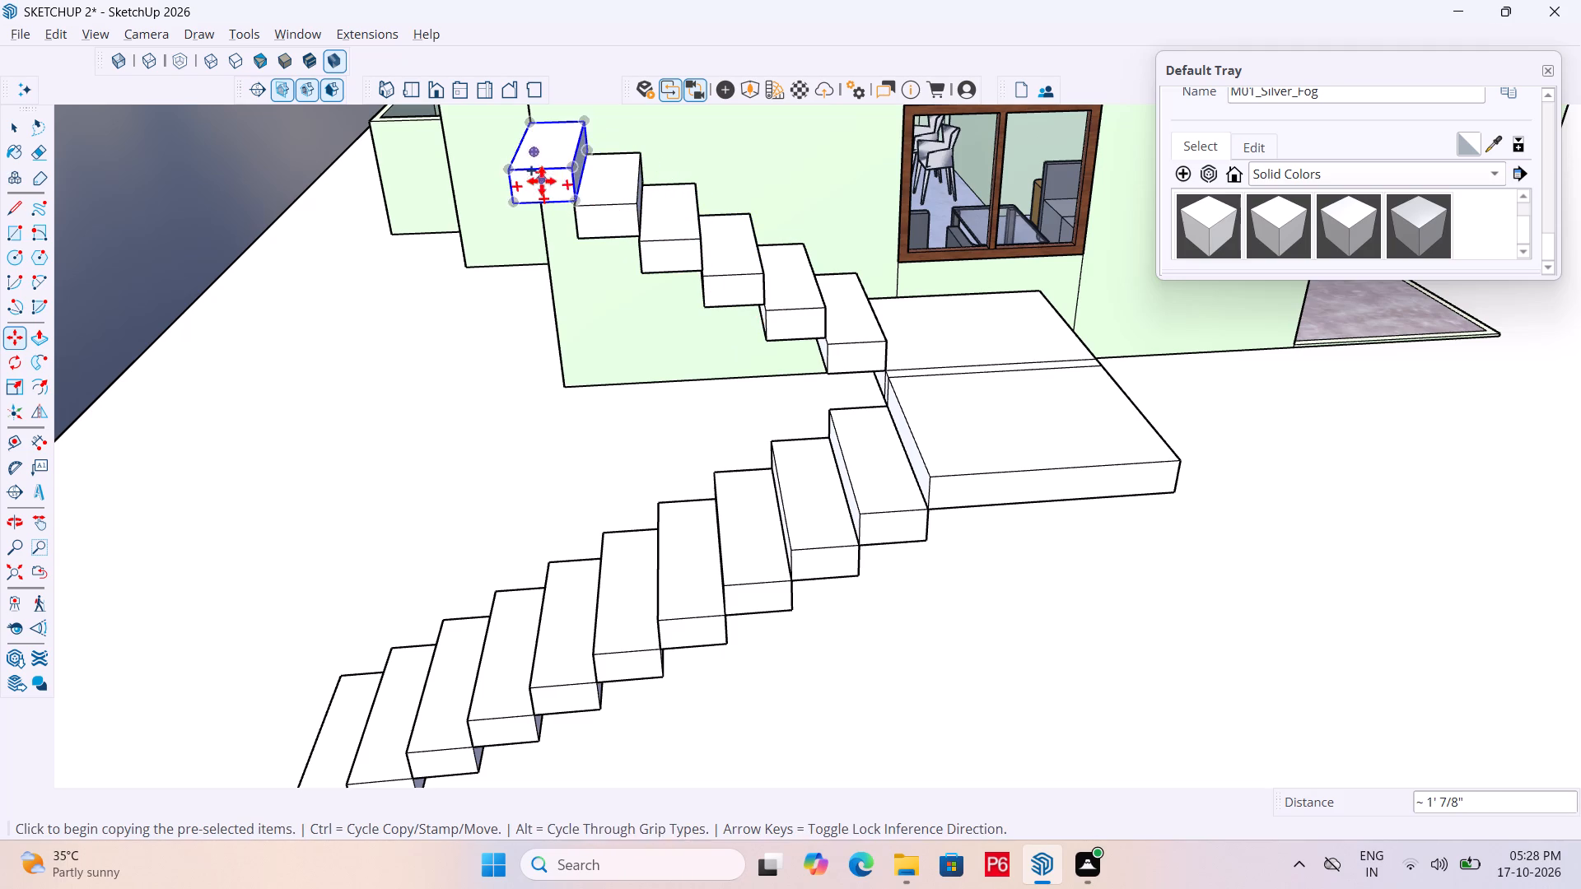
# Add three more corner-to-corner copies of the top tread to bring the second flight to nine steps.
pyautogui.click(581, 208)
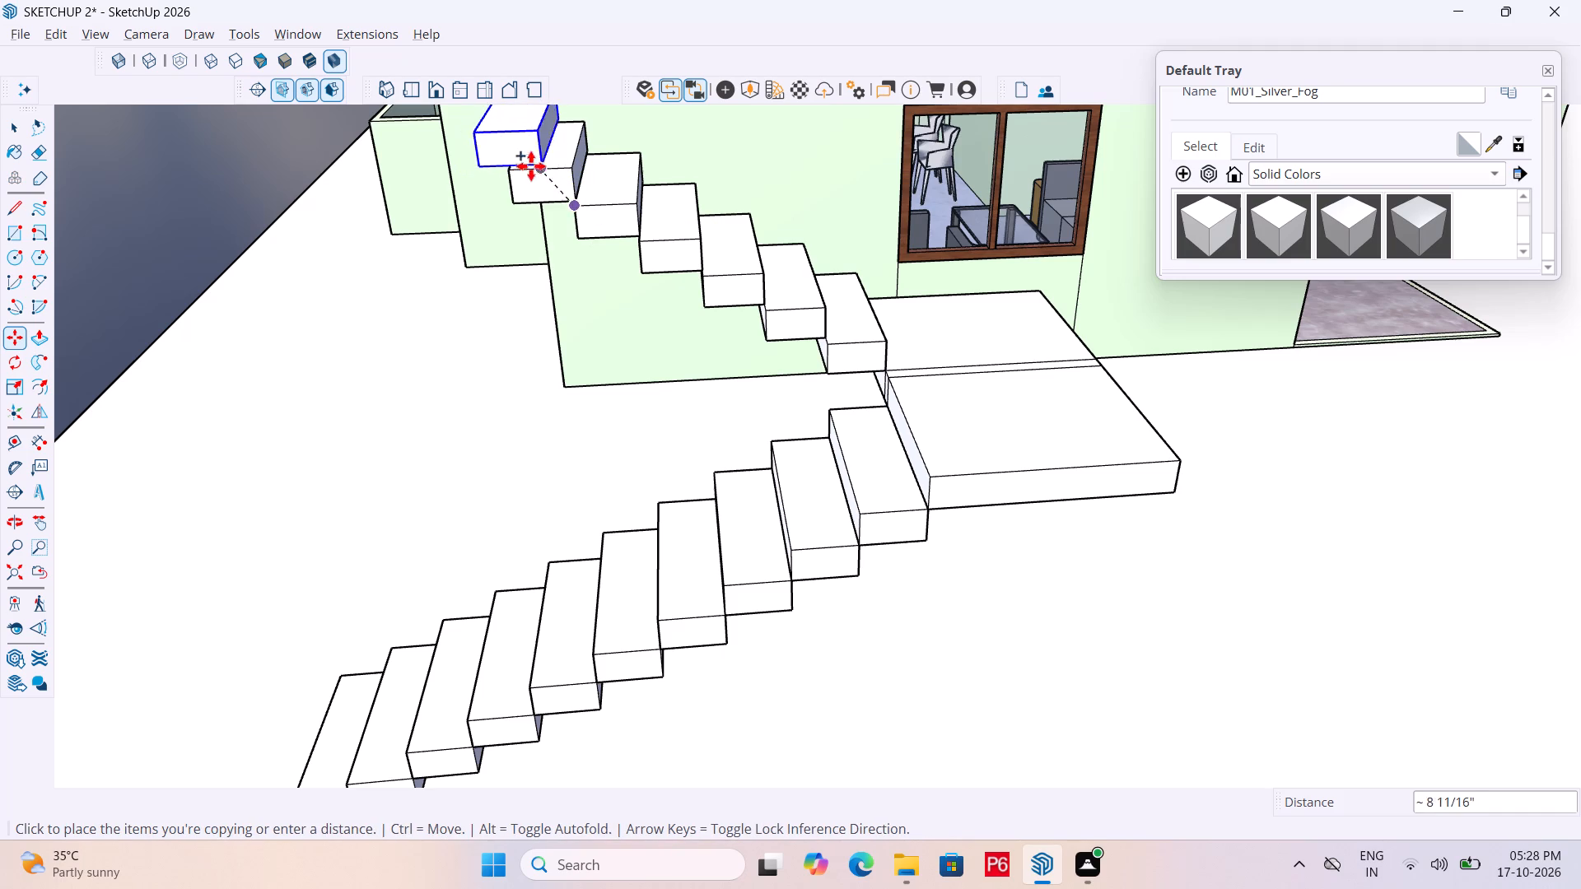
pyautogui.click(513, 169)
pyautogui.click(513, 171)
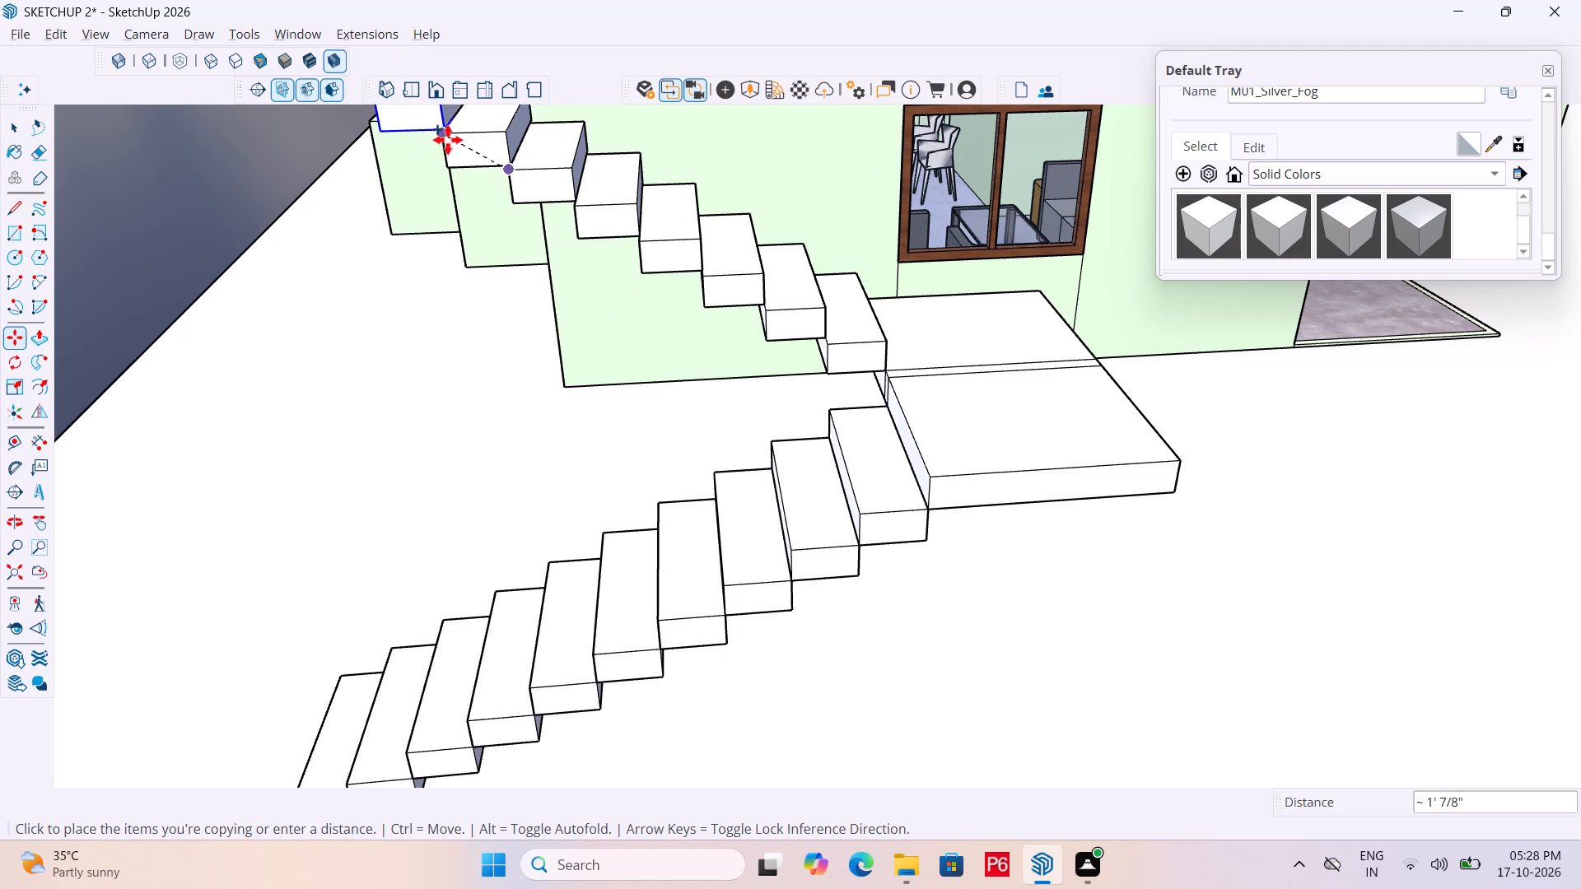
pyautogui.click(448, 140)
pyautogui.scroll(-4, 672, 321)
pyautogui.scroll(5, 595, 215)
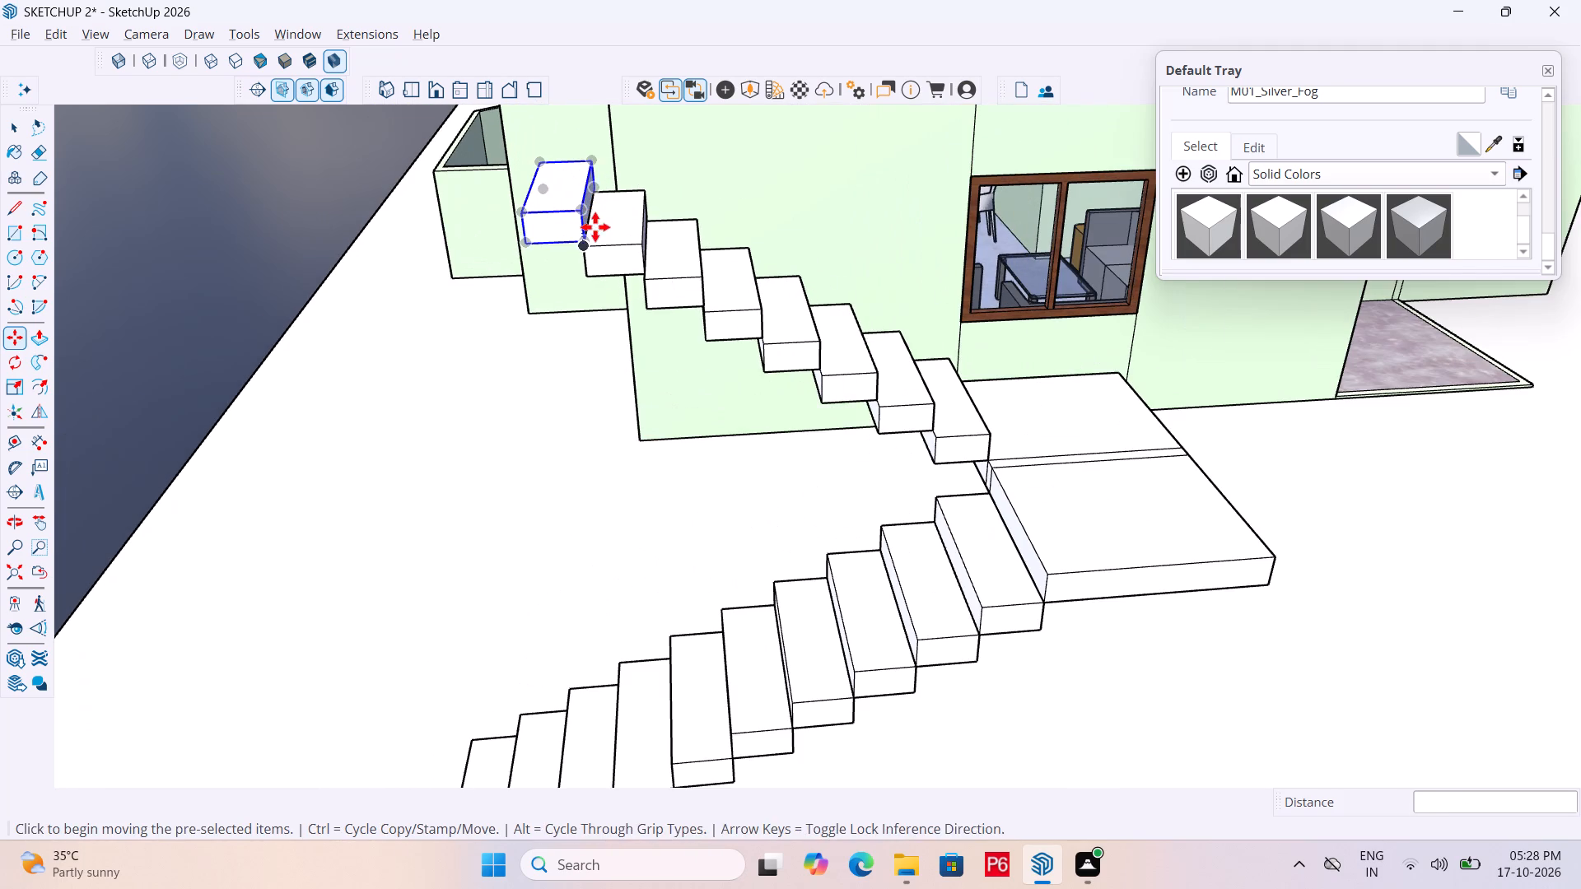
pyautogui.click(586, 244)
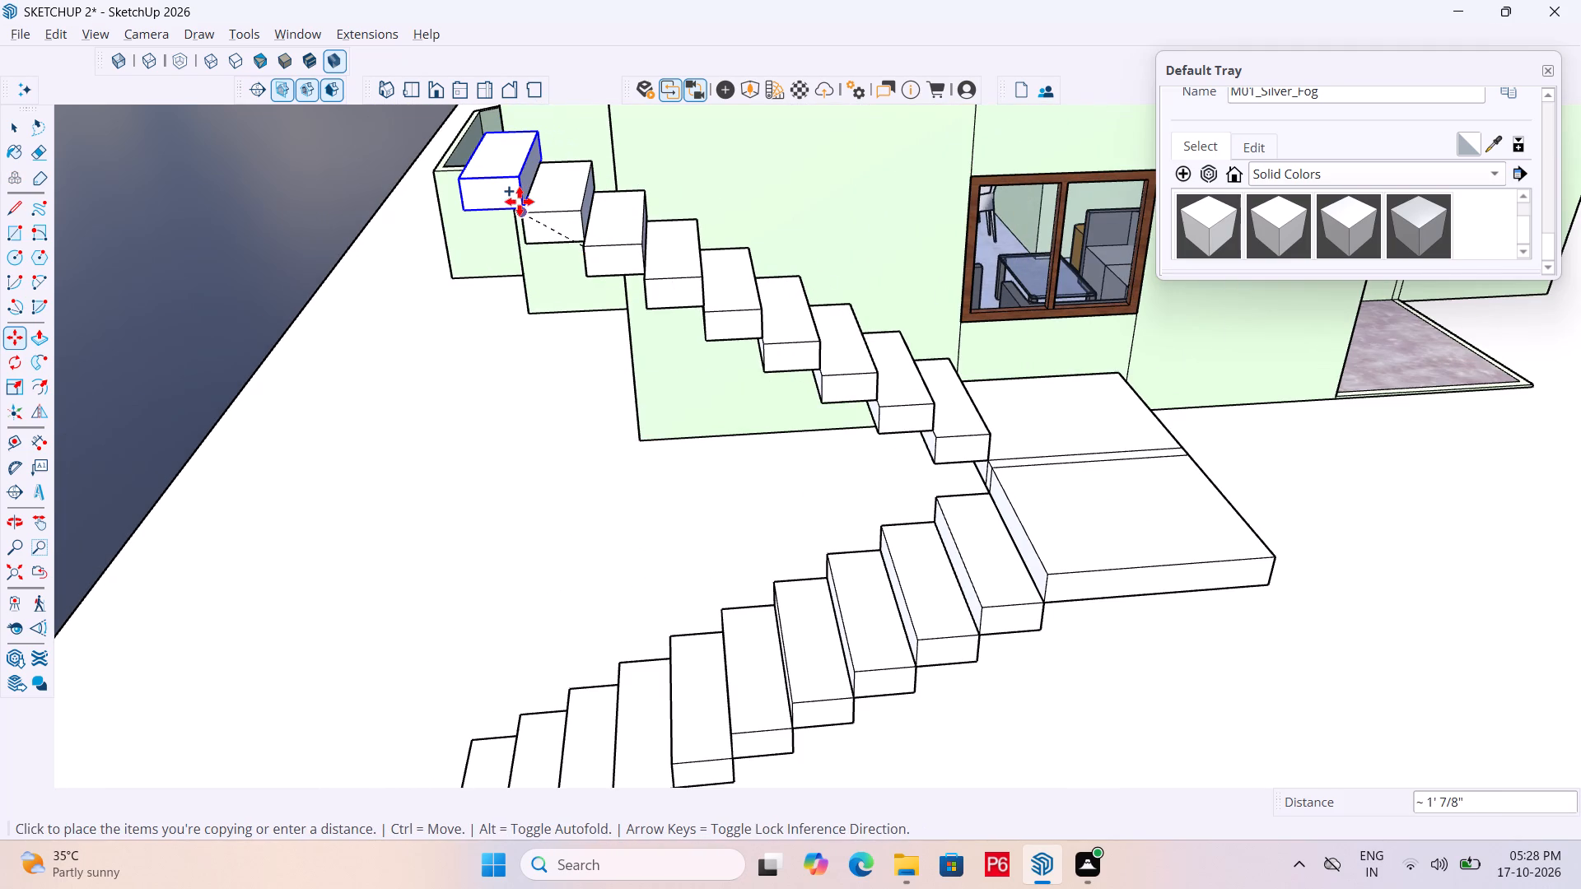
pyautogui.click(521, 207)
pyautogui.scroll(-5, 682, 207)
pyautogui.moveTo(588, 277); pyautogui.dragTo(686, 164, button='middle')
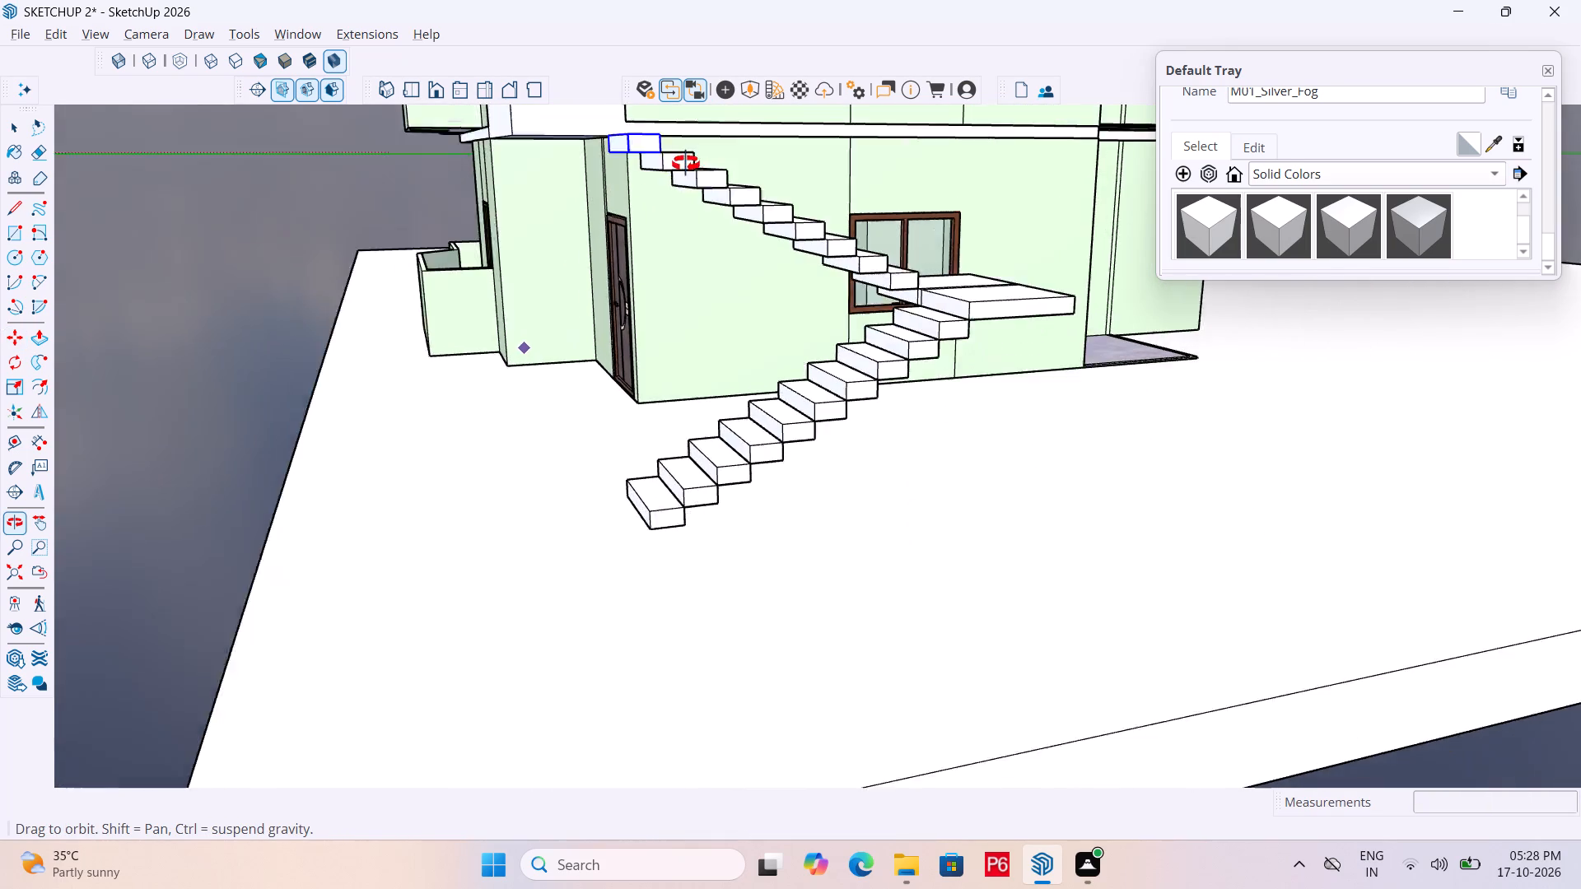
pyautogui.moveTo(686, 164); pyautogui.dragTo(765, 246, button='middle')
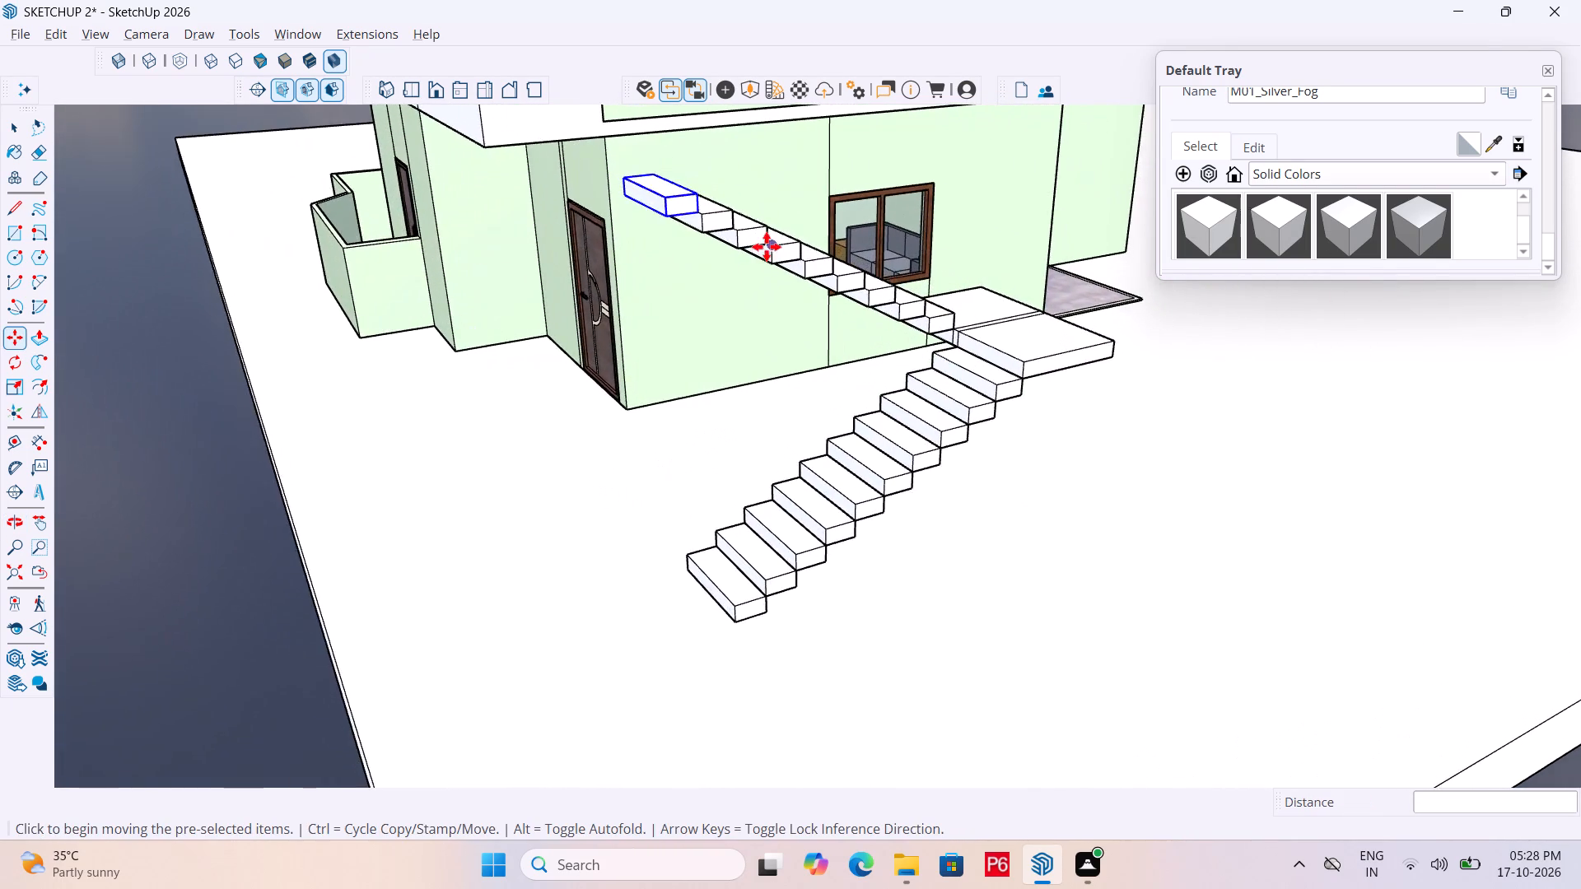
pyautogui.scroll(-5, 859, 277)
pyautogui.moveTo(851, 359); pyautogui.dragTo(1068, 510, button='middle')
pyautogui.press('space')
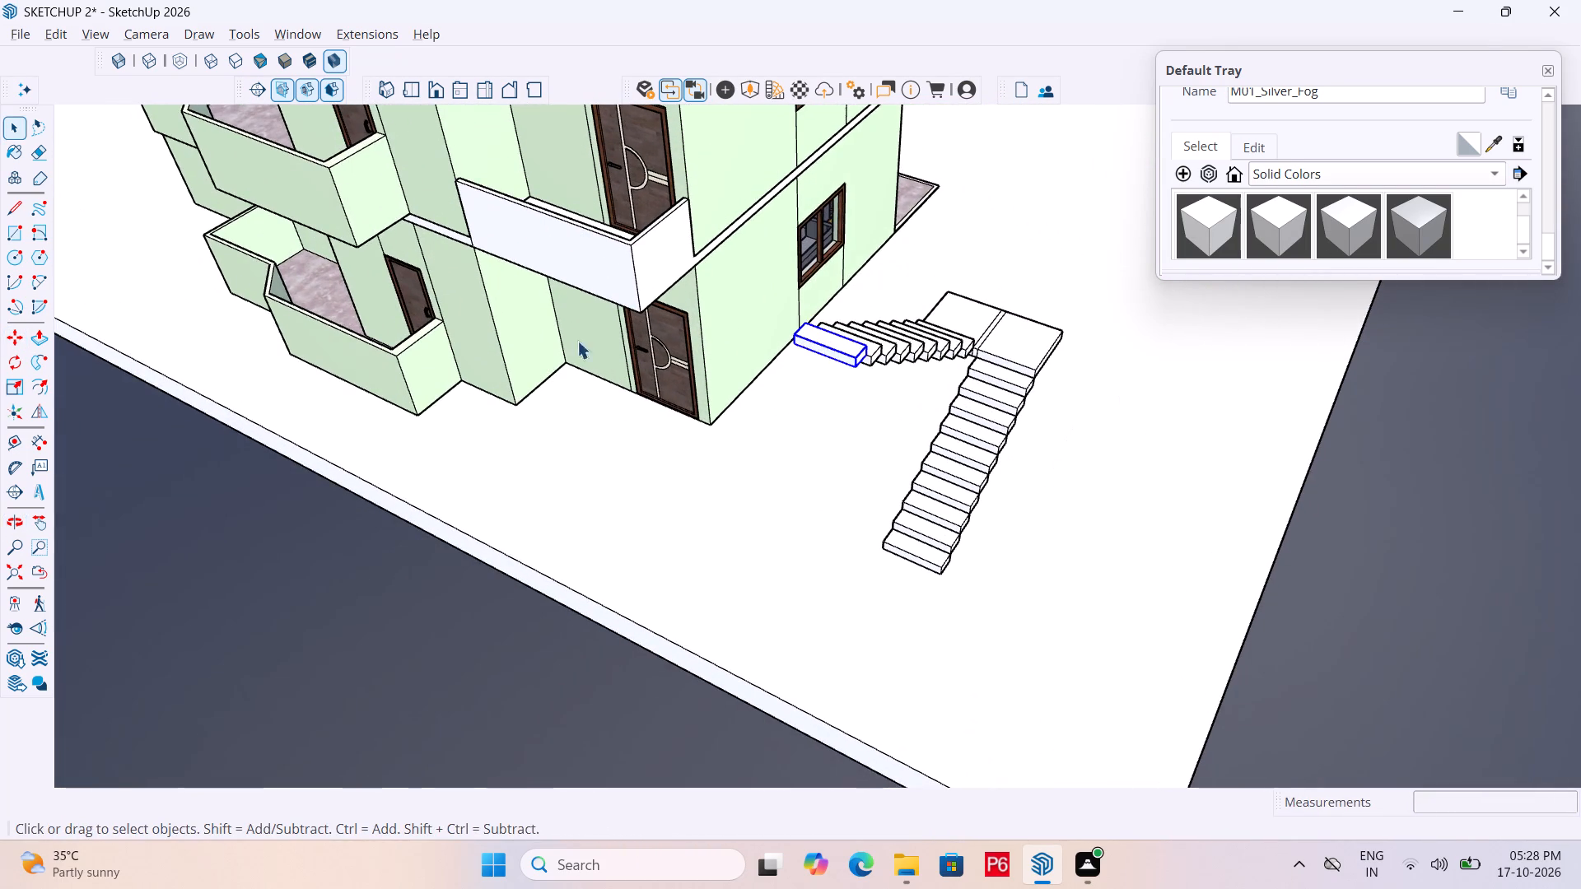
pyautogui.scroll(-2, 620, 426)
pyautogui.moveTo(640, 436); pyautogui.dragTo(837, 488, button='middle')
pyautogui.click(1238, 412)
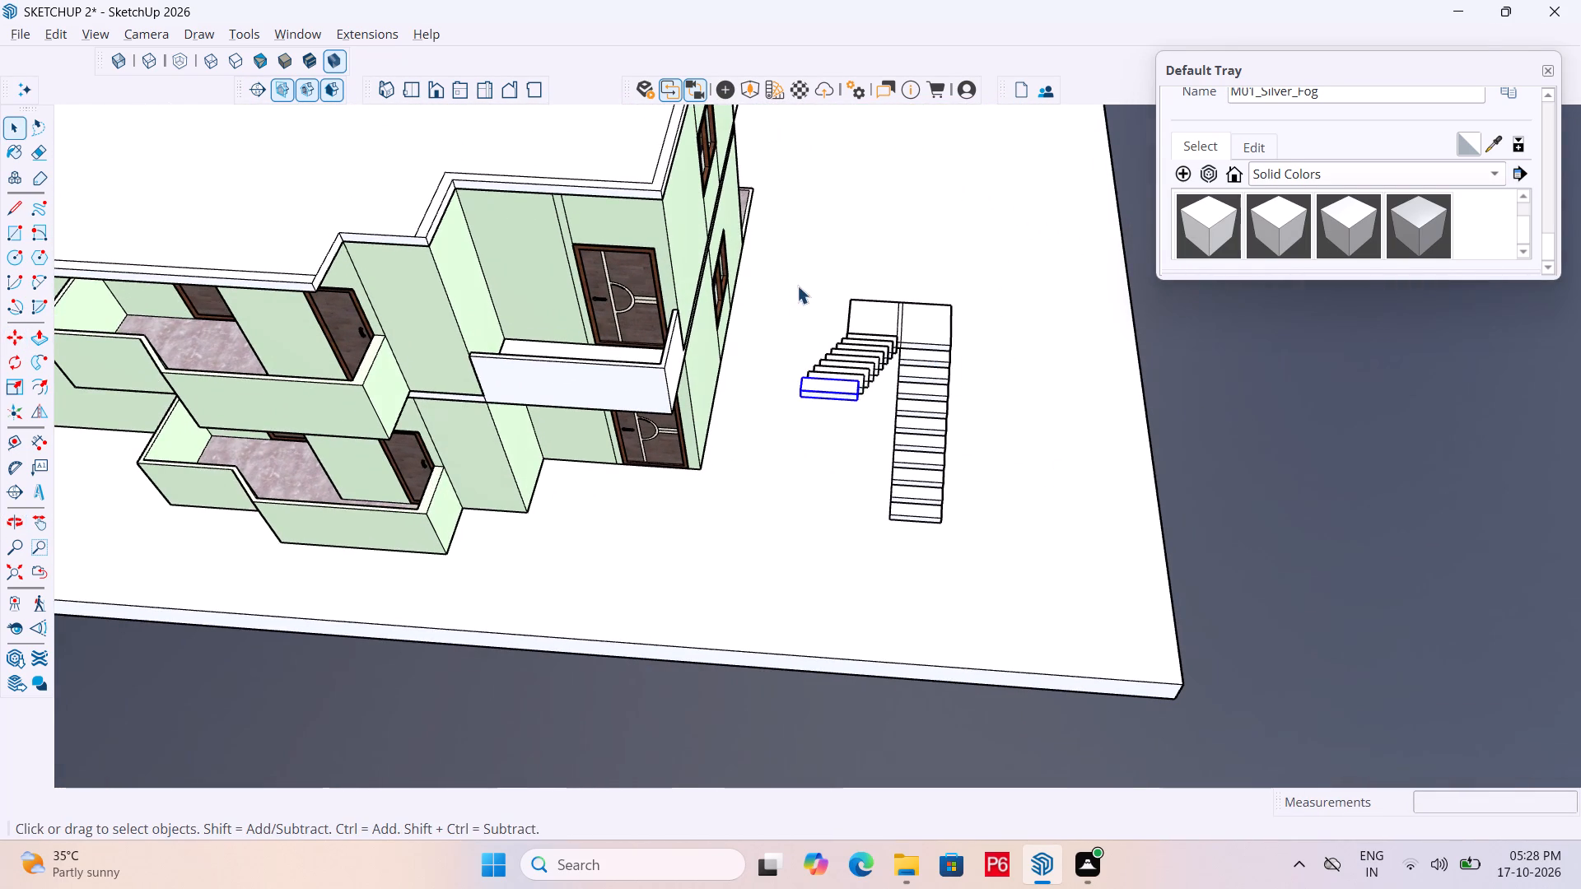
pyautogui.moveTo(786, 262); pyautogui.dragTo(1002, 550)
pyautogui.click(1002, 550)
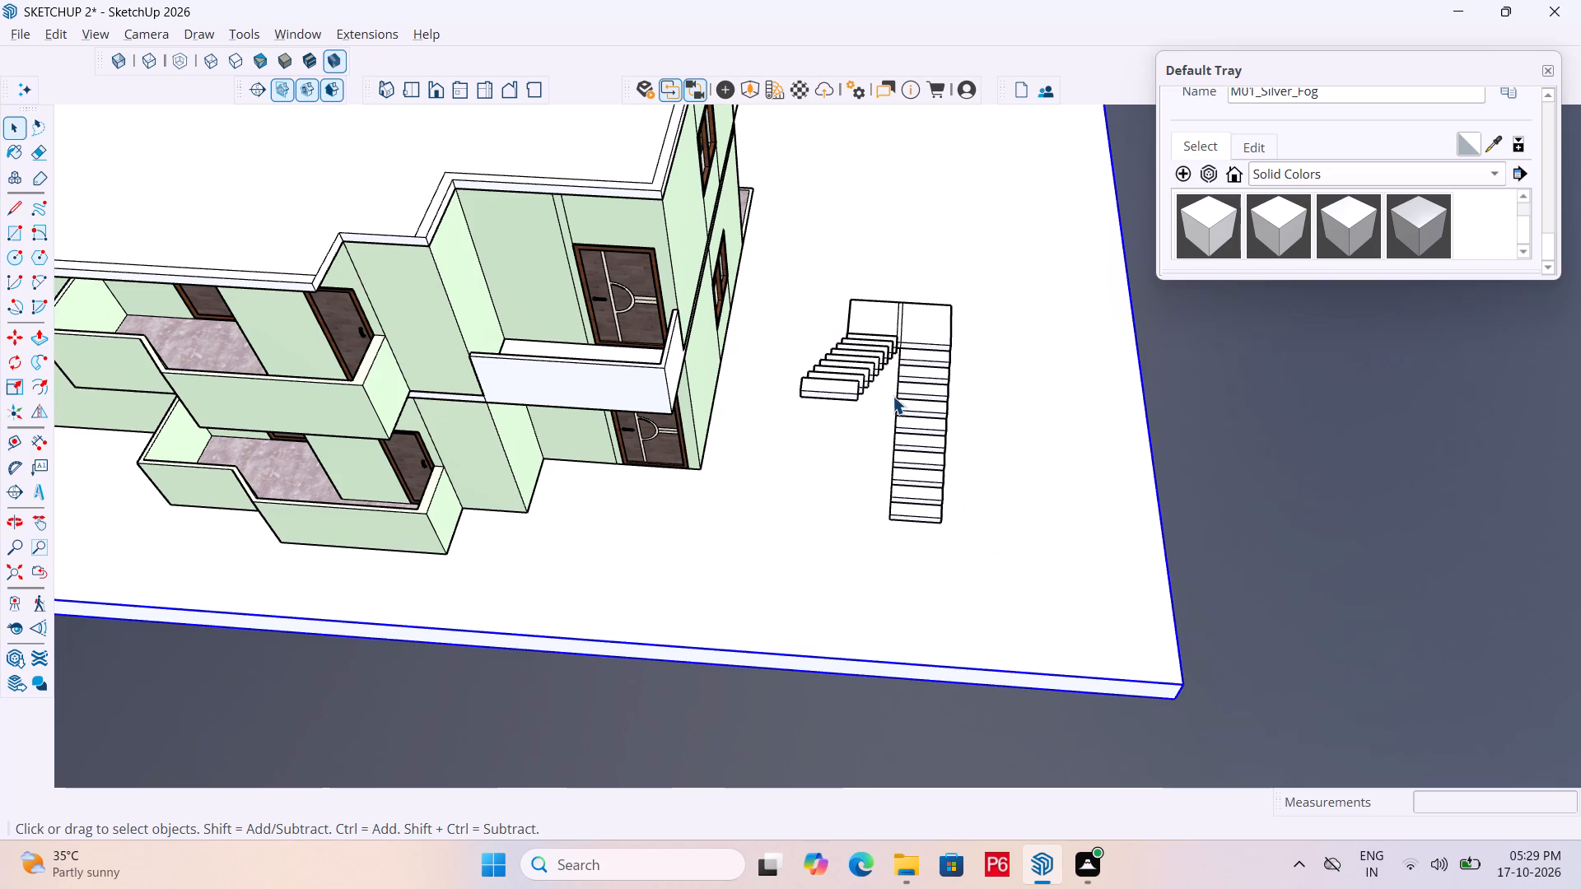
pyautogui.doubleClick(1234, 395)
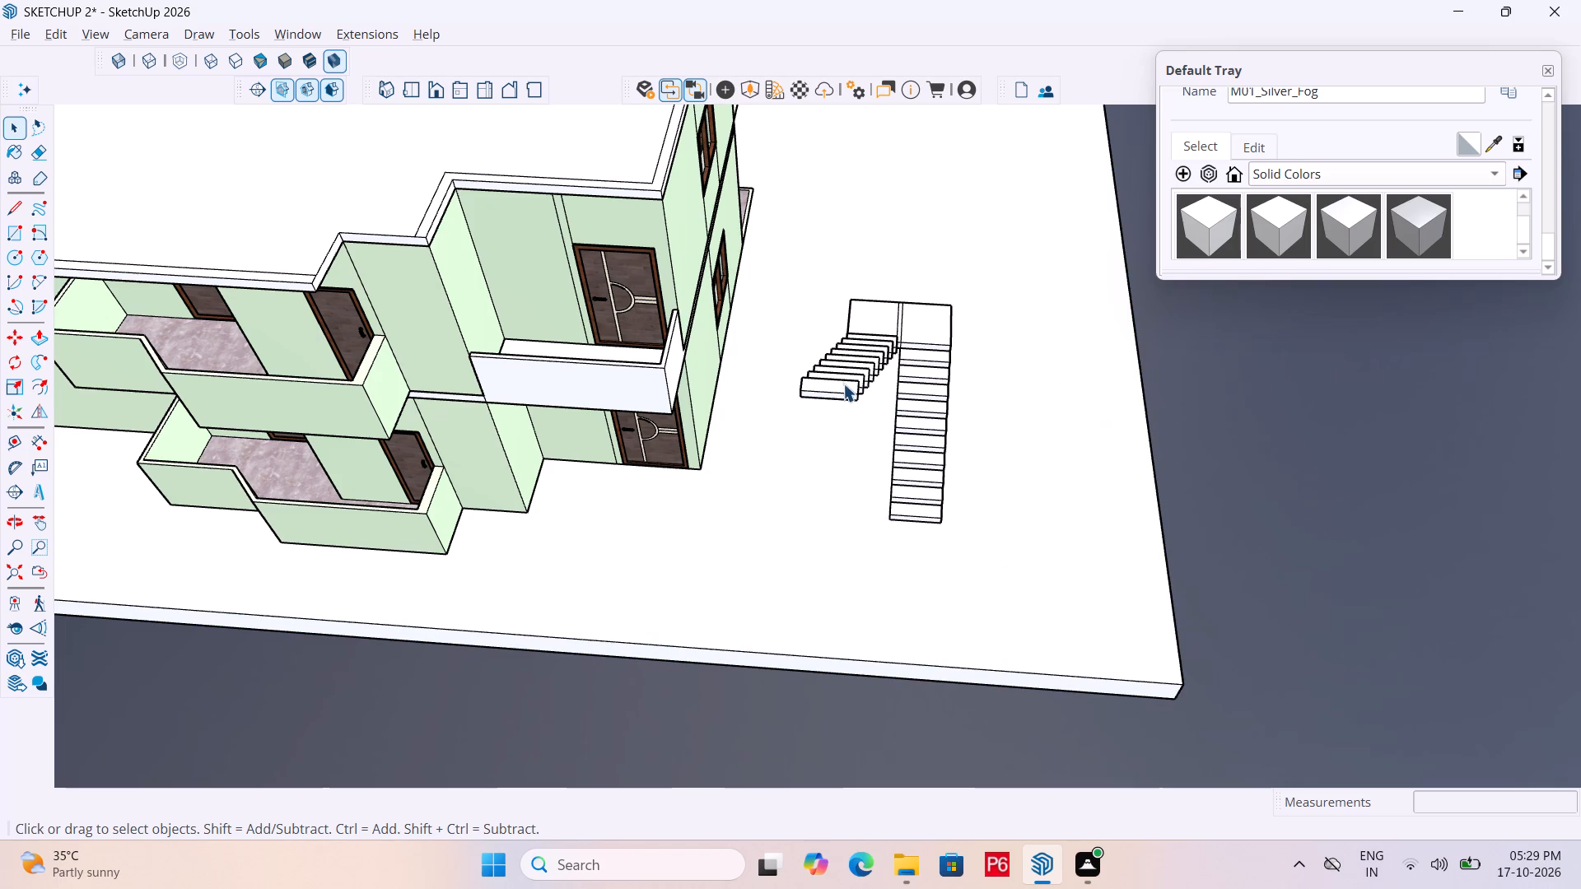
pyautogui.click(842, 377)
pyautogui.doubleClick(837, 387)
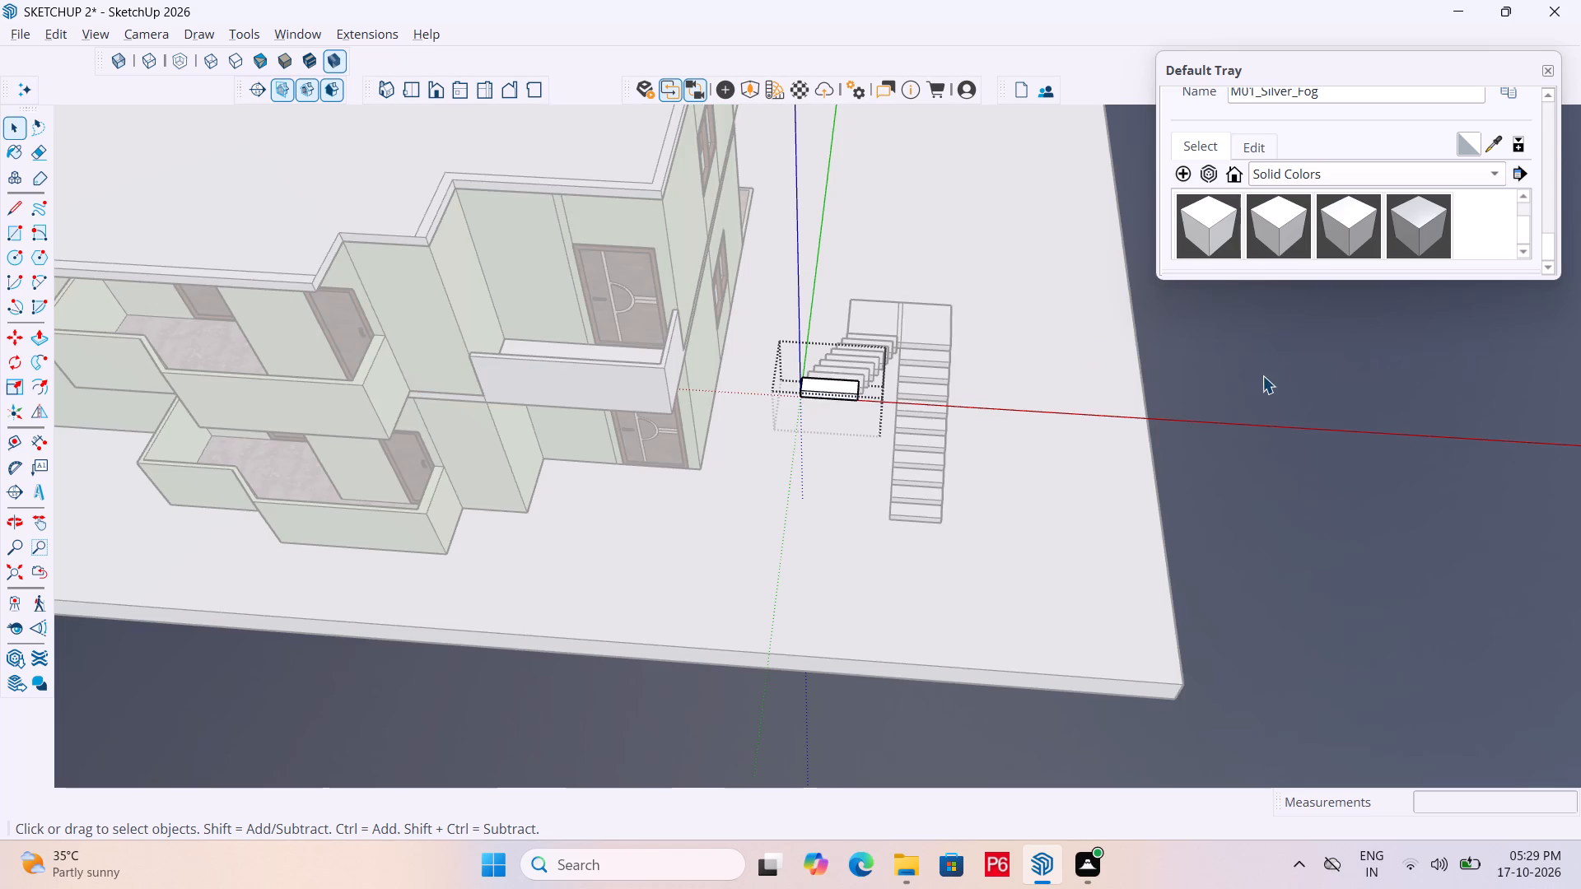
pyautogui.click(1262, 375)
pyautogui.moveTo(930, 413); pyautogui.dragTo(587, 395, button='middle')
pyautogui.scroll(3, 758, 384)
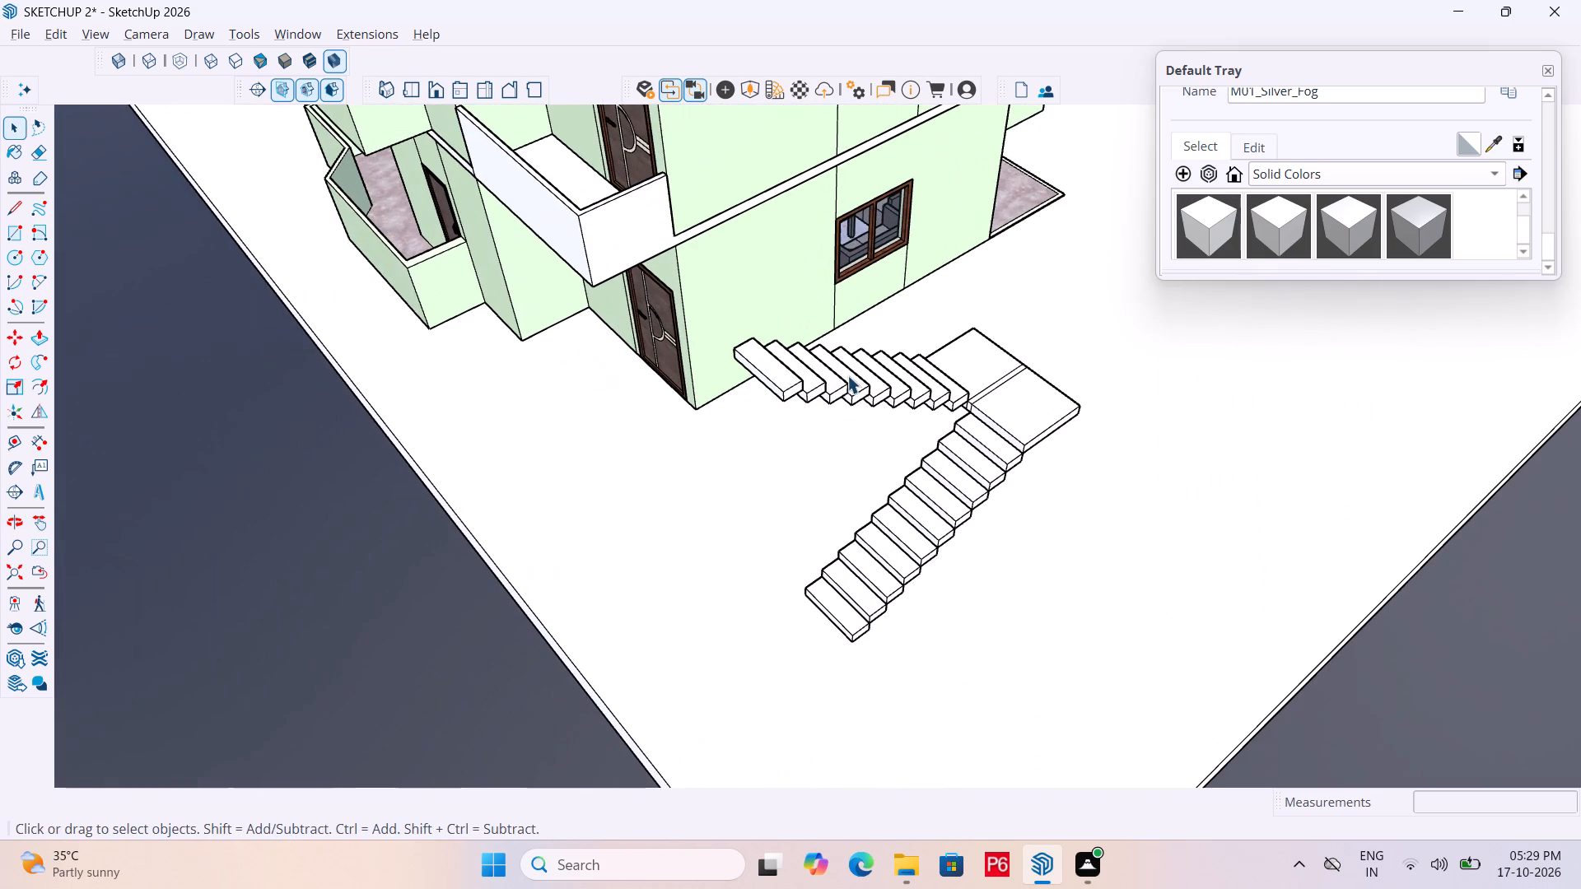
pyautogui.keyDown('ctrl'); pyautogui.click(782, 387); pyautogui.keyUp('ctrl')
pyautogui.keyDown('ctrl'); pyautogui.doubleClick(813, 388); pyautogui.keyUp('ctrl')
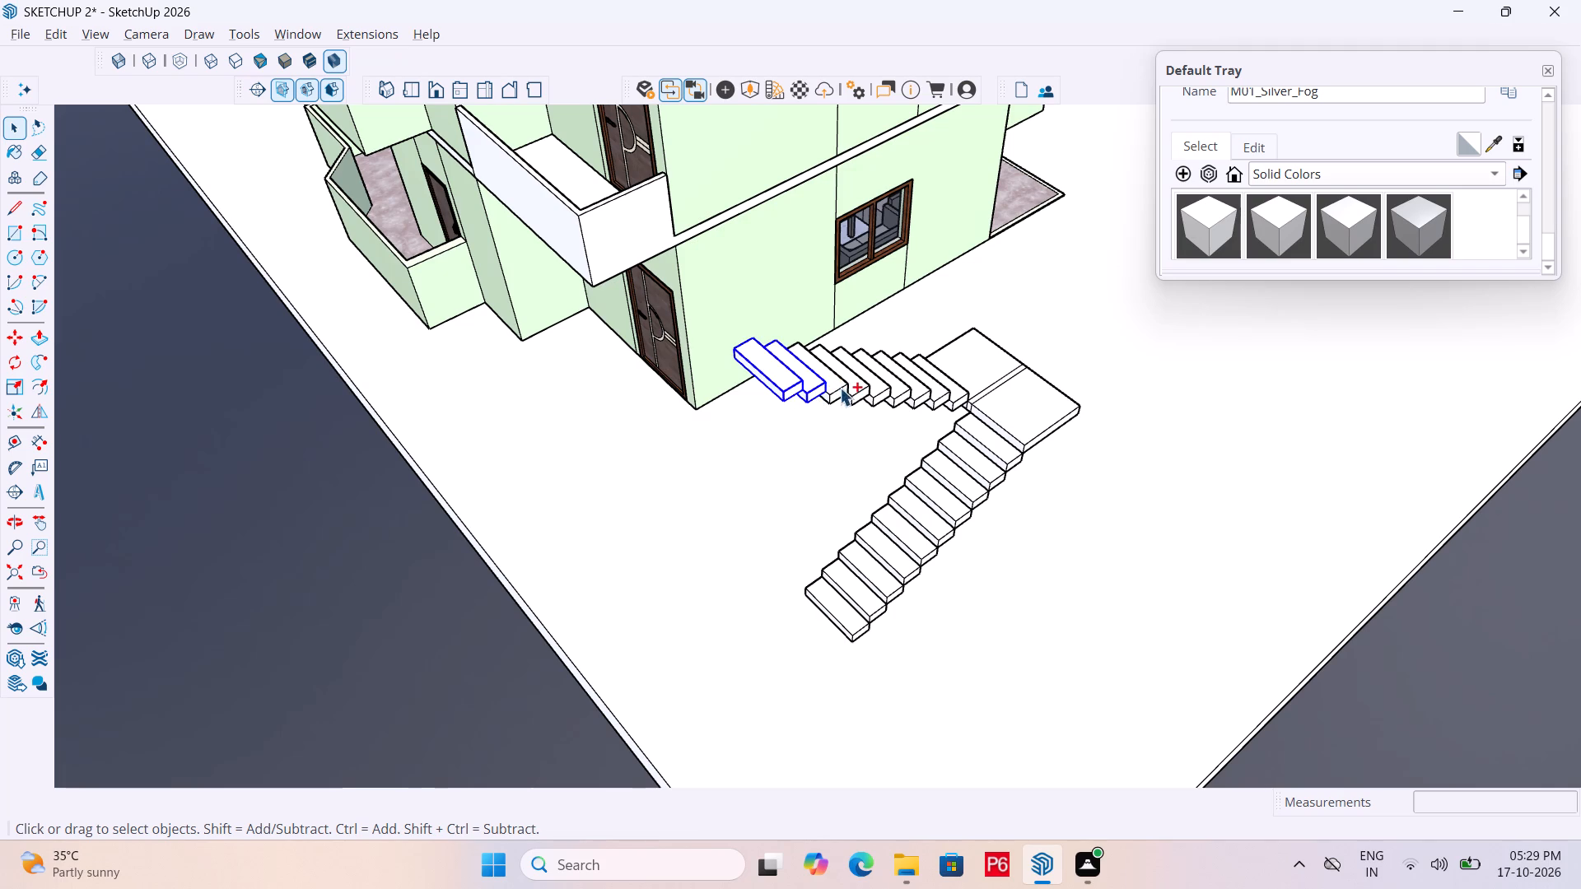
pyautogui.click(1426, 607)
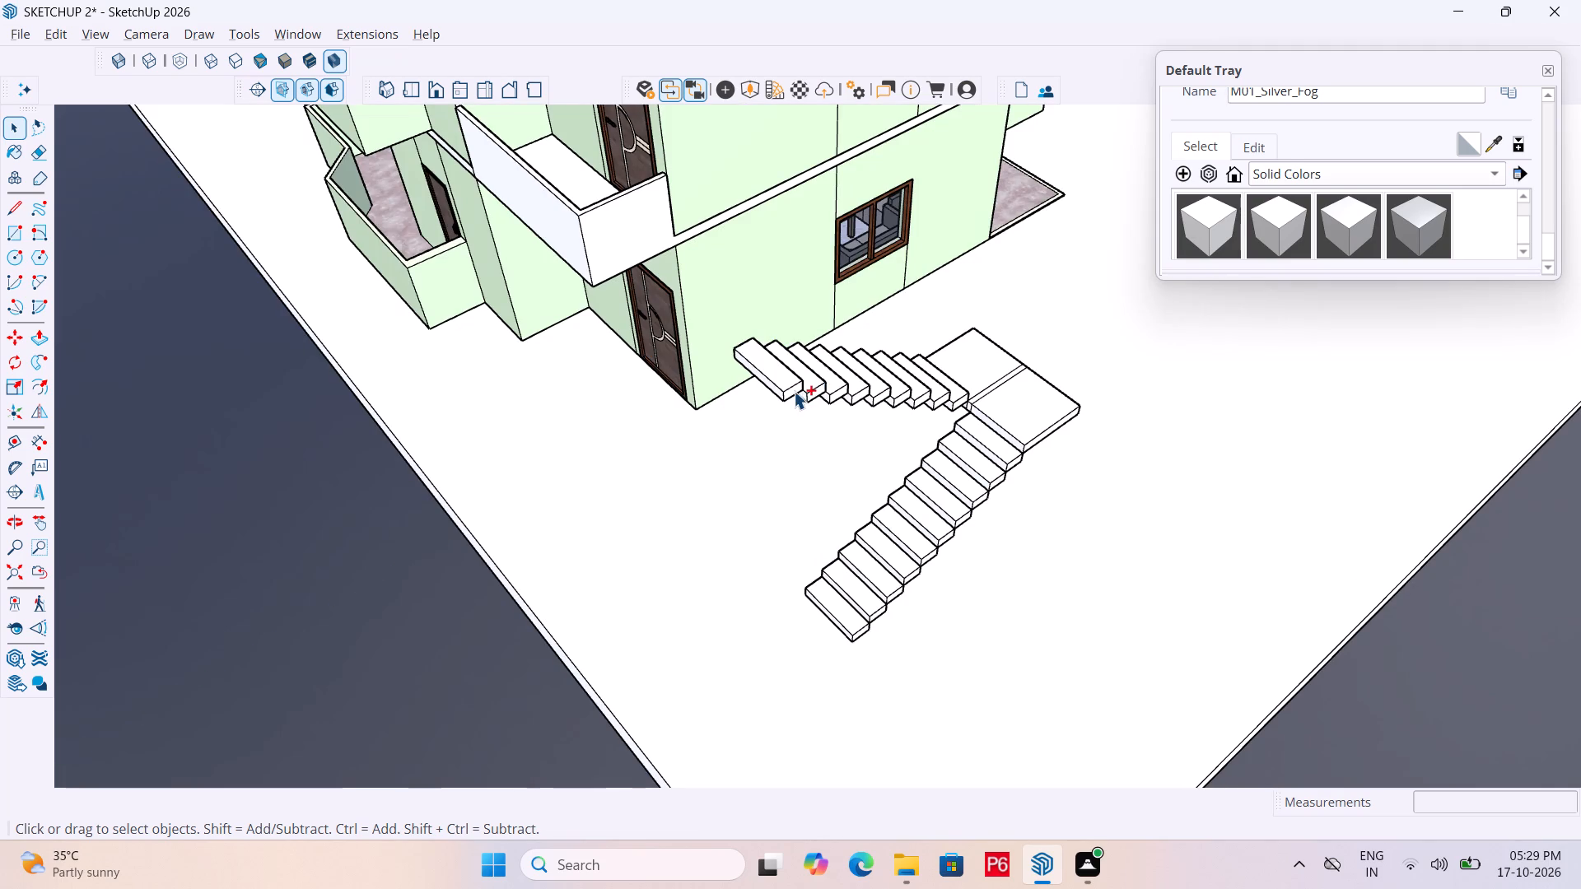
# Select all treads of both flights together with the landing sections and make them into one group.
pyautogui.keyDown('ctrl'); pyautogui.click(794, 391); pyautogui.keyUp('ctrl')
pyautogui.keyDown('ctrl'); pyautogui.click(816, 386); pyautogui.keyUp('ctrl')
pyautogui.keyDown('ctrl'); pyautogui.click(842, 389); pyautogui.keyUp('ctrl')
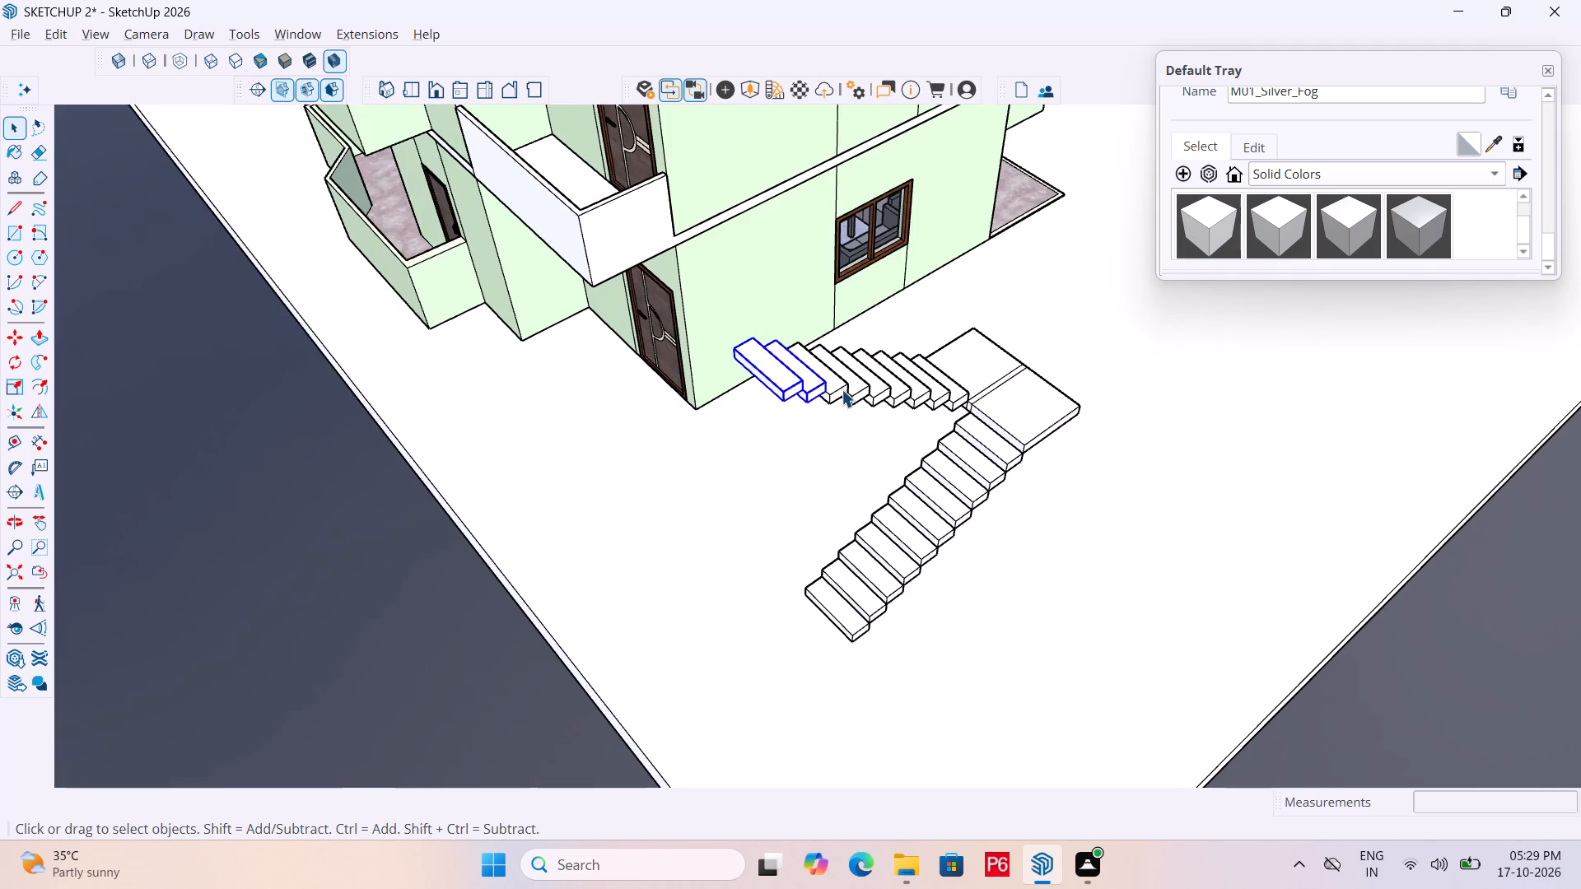
pyautogui.keyDown('ctrl'); pyautogui.click(786, 393); pyautogui.keyUp('ctrl')
pyautogui.keyDown('ctrl'); pyautogui.click(807, 387); pyautogui.keyUp('ctrl')
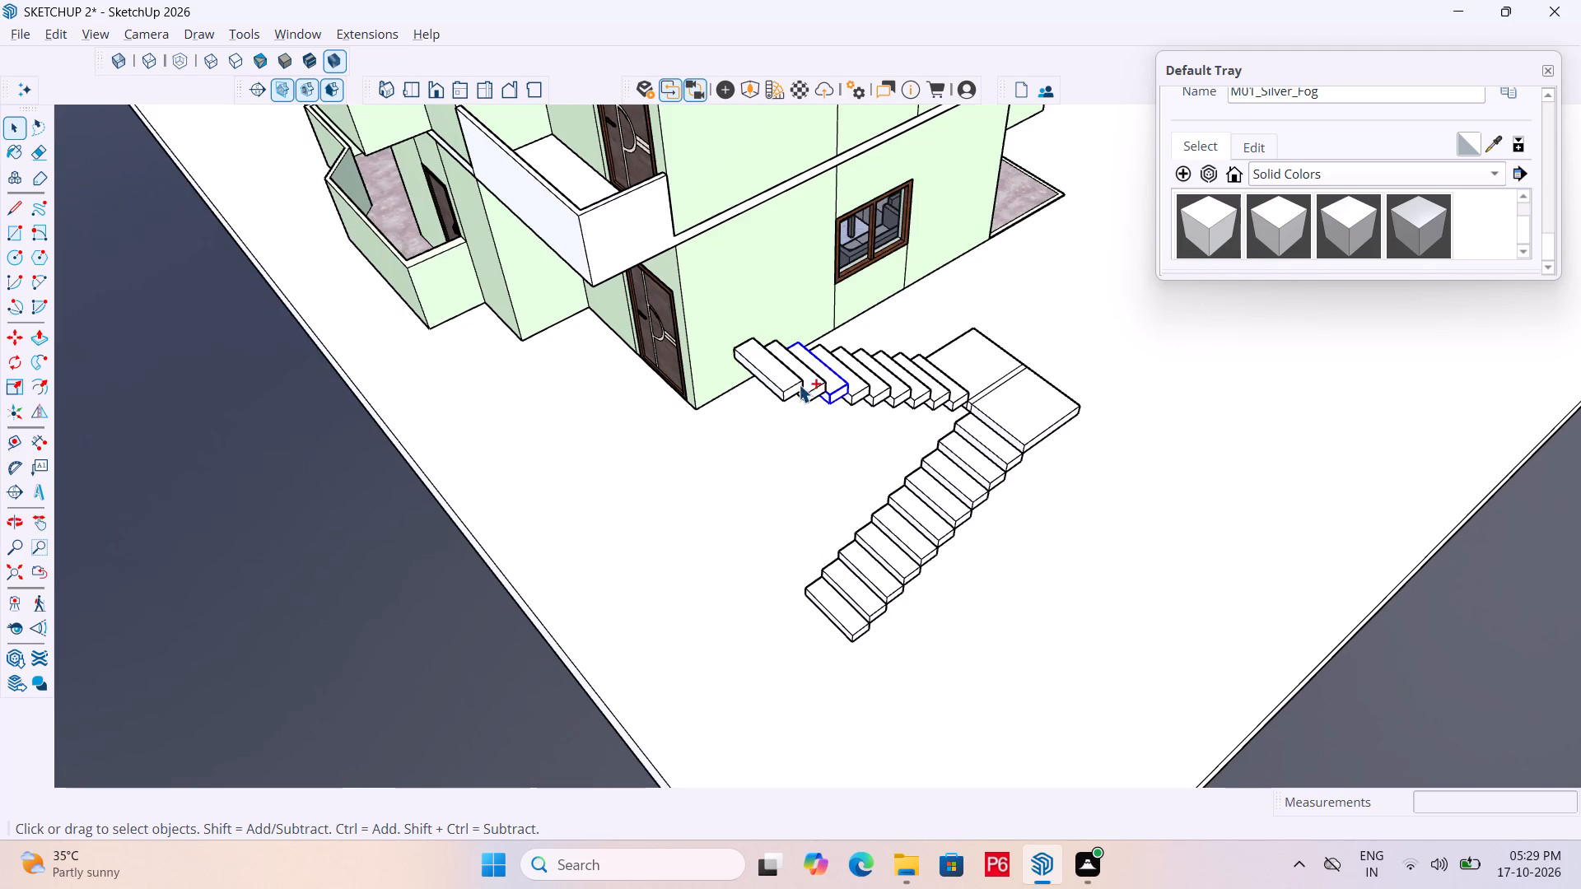
pyautogui.keyDown('ctrl'); pyautogui.click(781, 384); pyautogui.keyUp('ctrl')
pyautogui.keyDown('ctrl'); pyautogui.click(858, 389); pyautogui.keyUp('ctrl')
pyautogui.keyDown('ctrl'); pyautogui.click(878, 389); pyautogui.keyUp('ctrl')
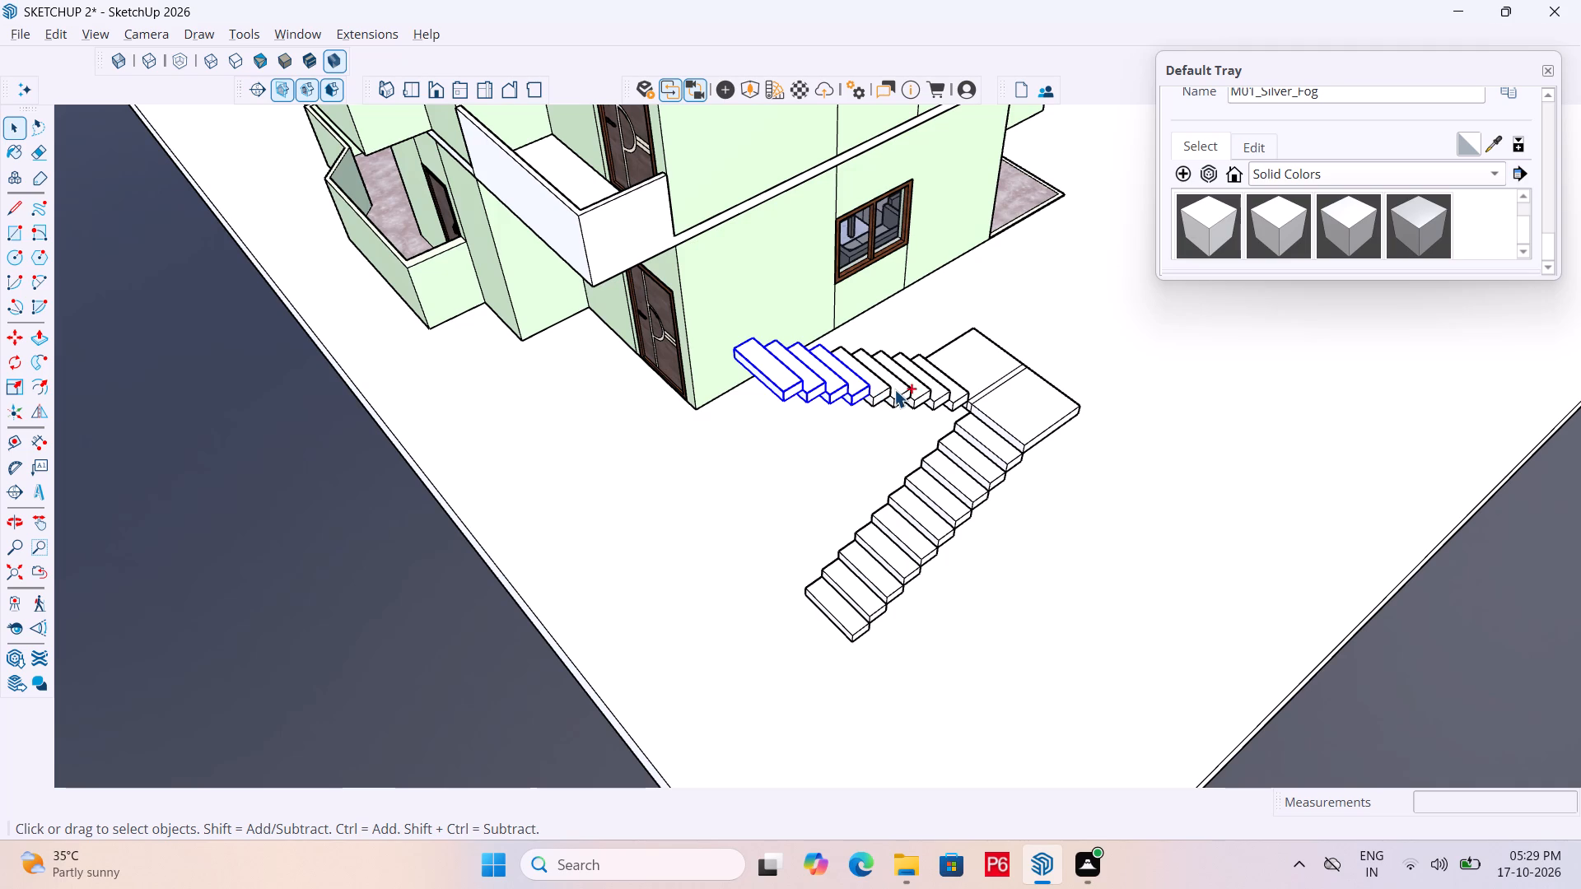
pyautogui.keyDown('ctrl'); pyautogui.click(898, 389); pyautogui.keyUp('ctrl')
pyautogui.keyDown('ctrl'); pyautogui.click(925, 390); pyautogui.keyUp('ctrl')
pyautogui.keyDown('ctrl'); pyautogui.moveTo(944, 393); pyautogui.dragTo(951, 393); pyautogui.keyUp('ctrl')
pyautogui.keyDown('ctrl'); pyautogui.click(960, 394); pyautogui.keyUp('ctrl')
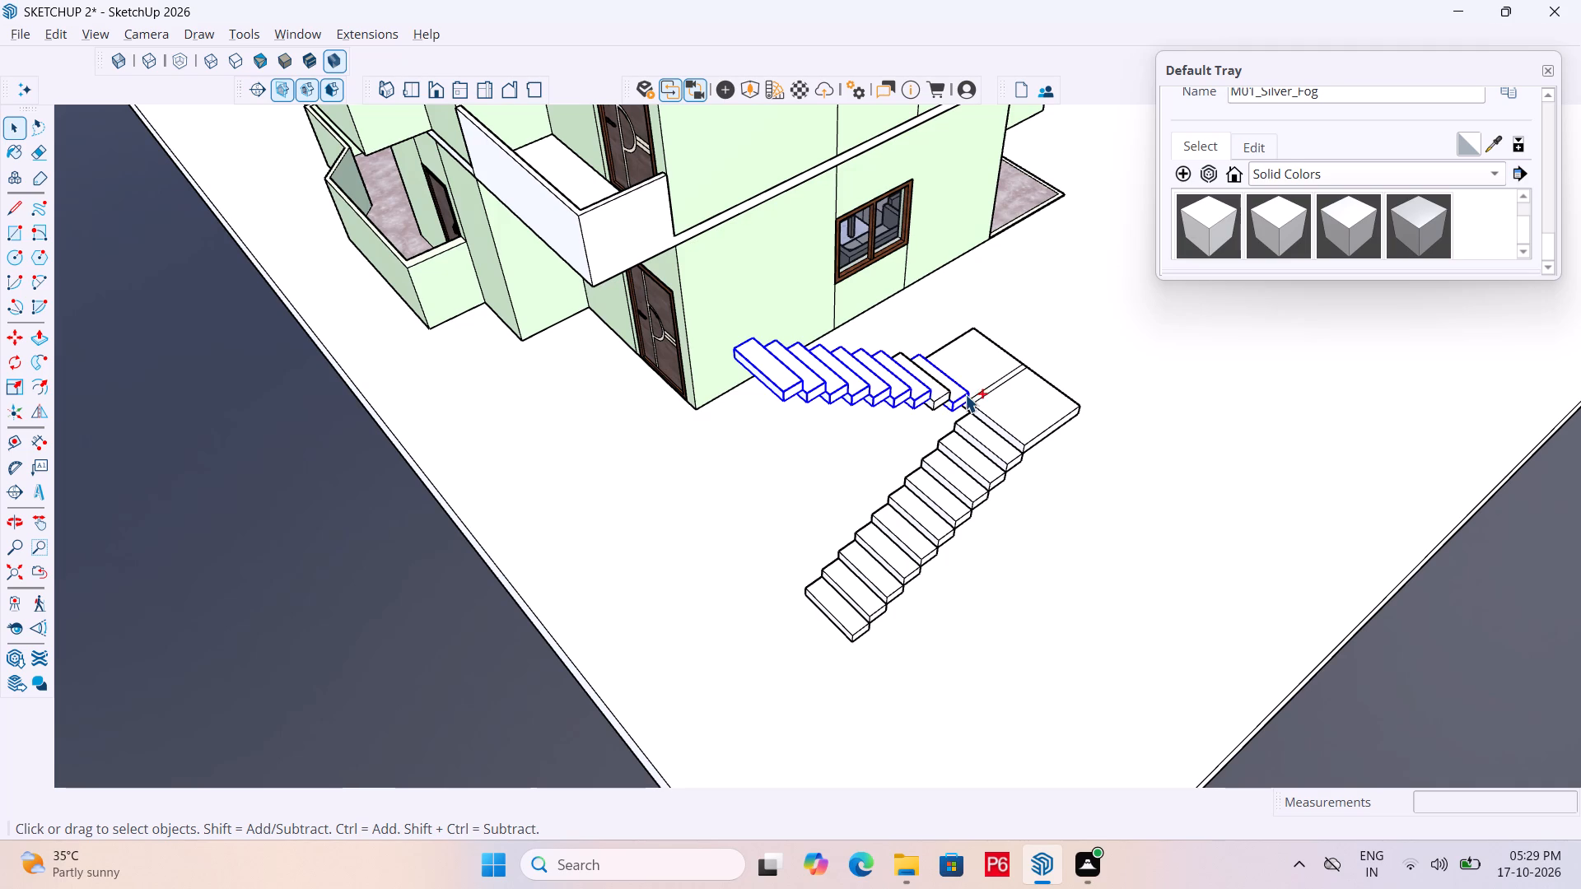
pyautogui.keyDown('ctrl'); pyautogui.click(983, 378); pyautogui.keyUp('ctrl')
pyautogui.keyDown('ctrl'); pyautogui.click(930, 398); pyautogui.keyUp('ctrl')
pyautogui.keyDown('ctrl'); pyautogui.moveTo(943, 406); pyautogui.dragTo(943, 395); pyautogui.keyUp('ctrl')
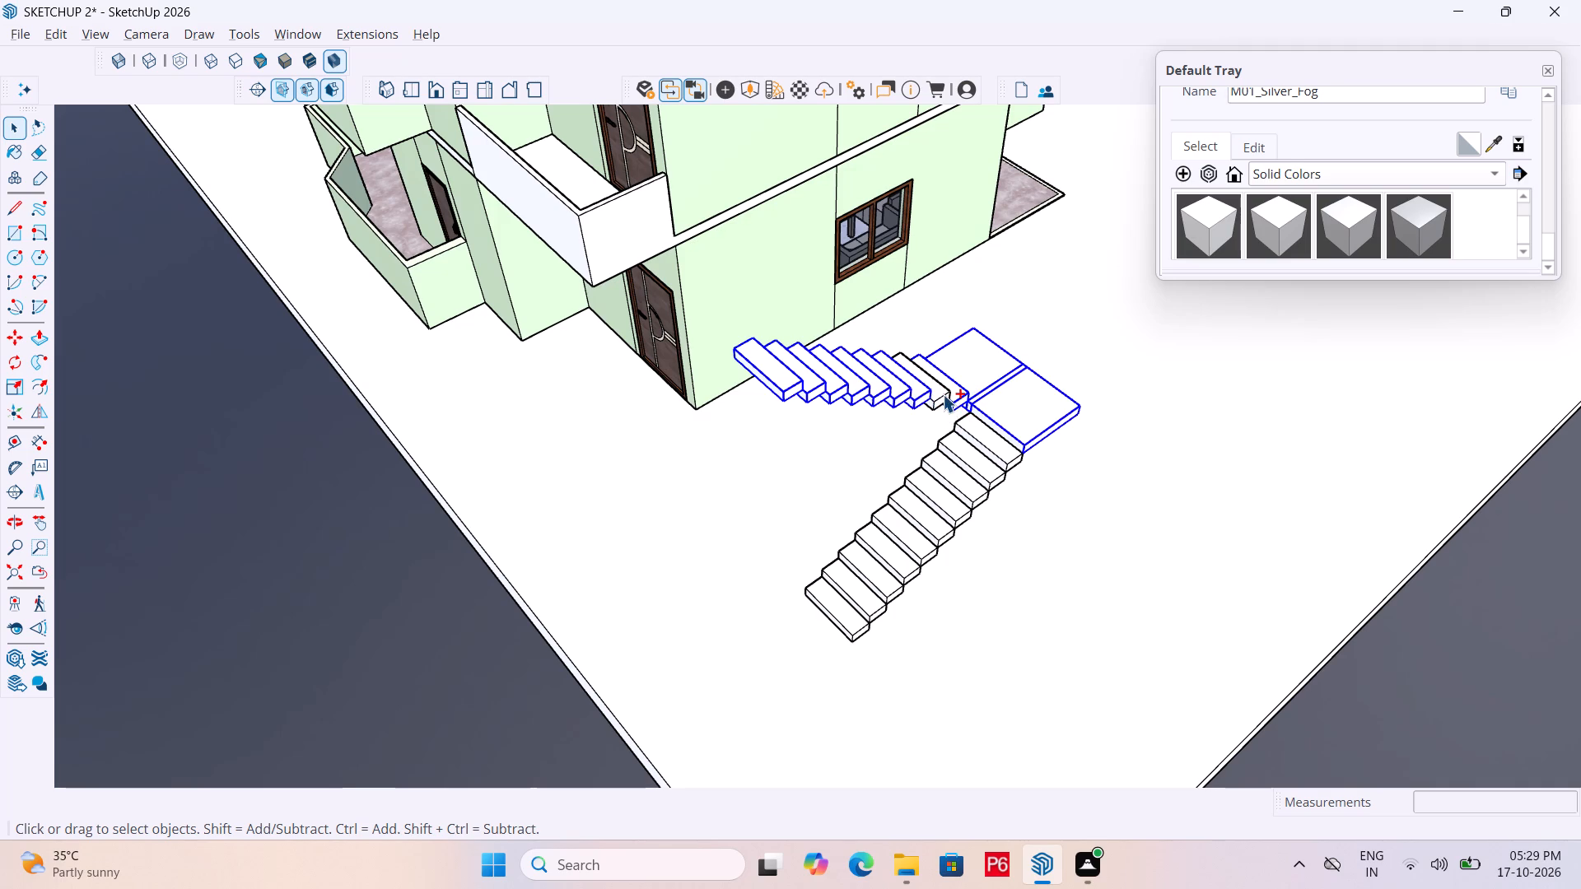
pyautogui.keyDown('ctrl'); pyautogui.click(943, 394); pyautogui.keyUp('ctrl')
pyautogui.keyDown('ctrl'); pyautogui.click(985, 429); pyautogui.keyUp('ctrl')
pyautogui.keyDown('ctrl'); pyautogui.click(981, 456); pyautogui.keyUp('ctrl')
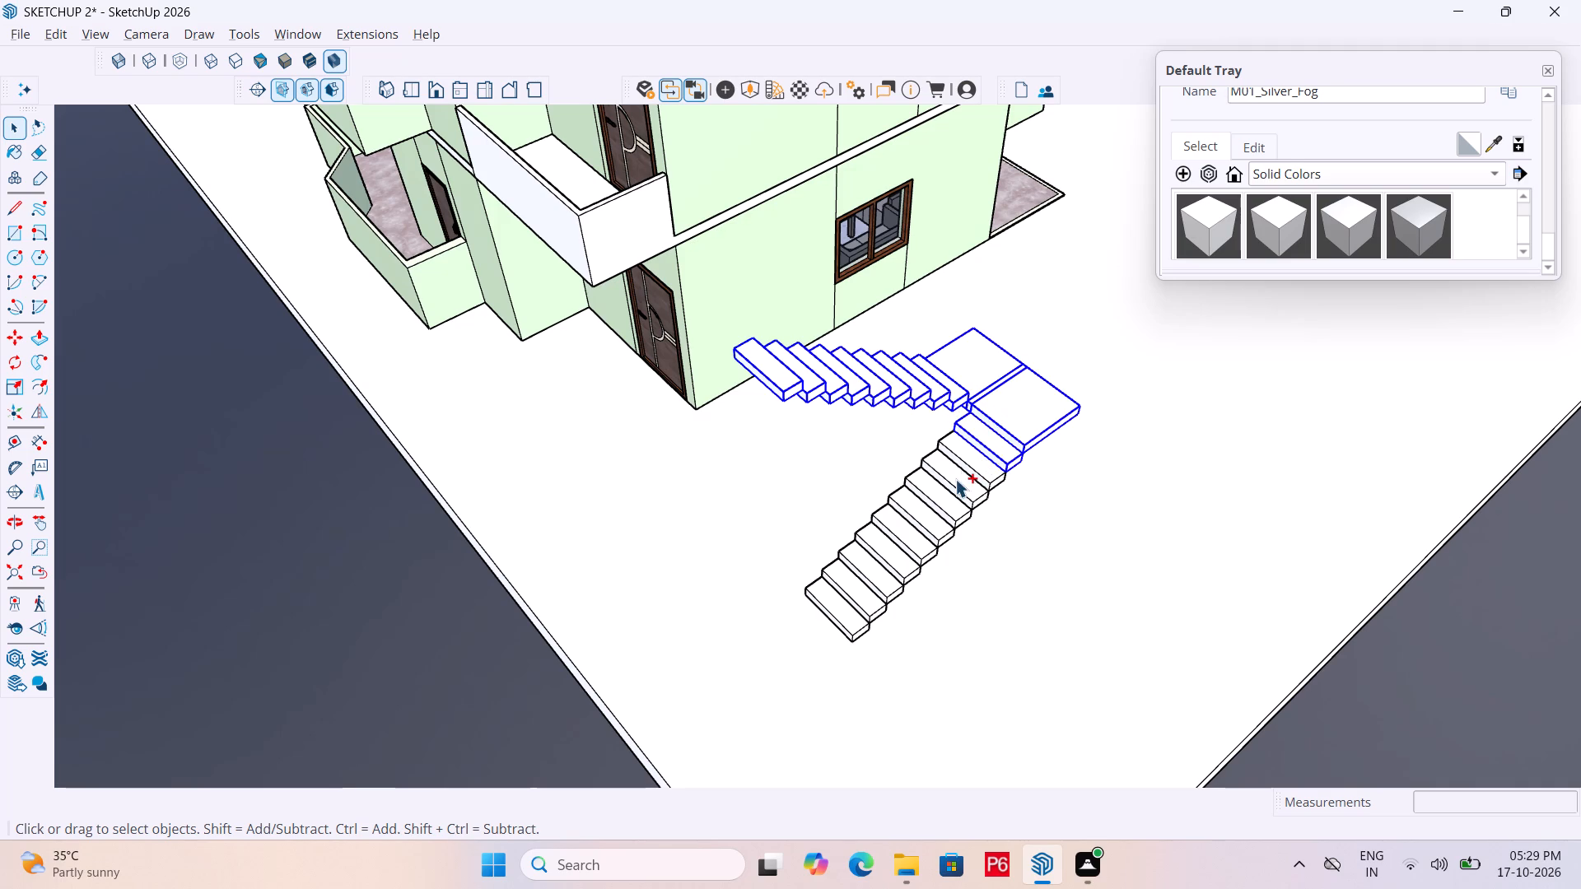
pyautogui.keyDown('ctrl'); pyautogui.click(955, 479); pyautogui.keyUp('ctrl')
pyautogui.keyDown('ctrl'); pyautogui.click(977, 465); pyautogui.keyUp('ctrl')
pyautogui.keyDown('ctrl'); pyautogui.click(941, 504); pyautogui.keyUp('ctrl')
pyautogui.keyDown('ctrl'); pyautogui.click(924, 519); pyautogui.keyUp('ctrl')
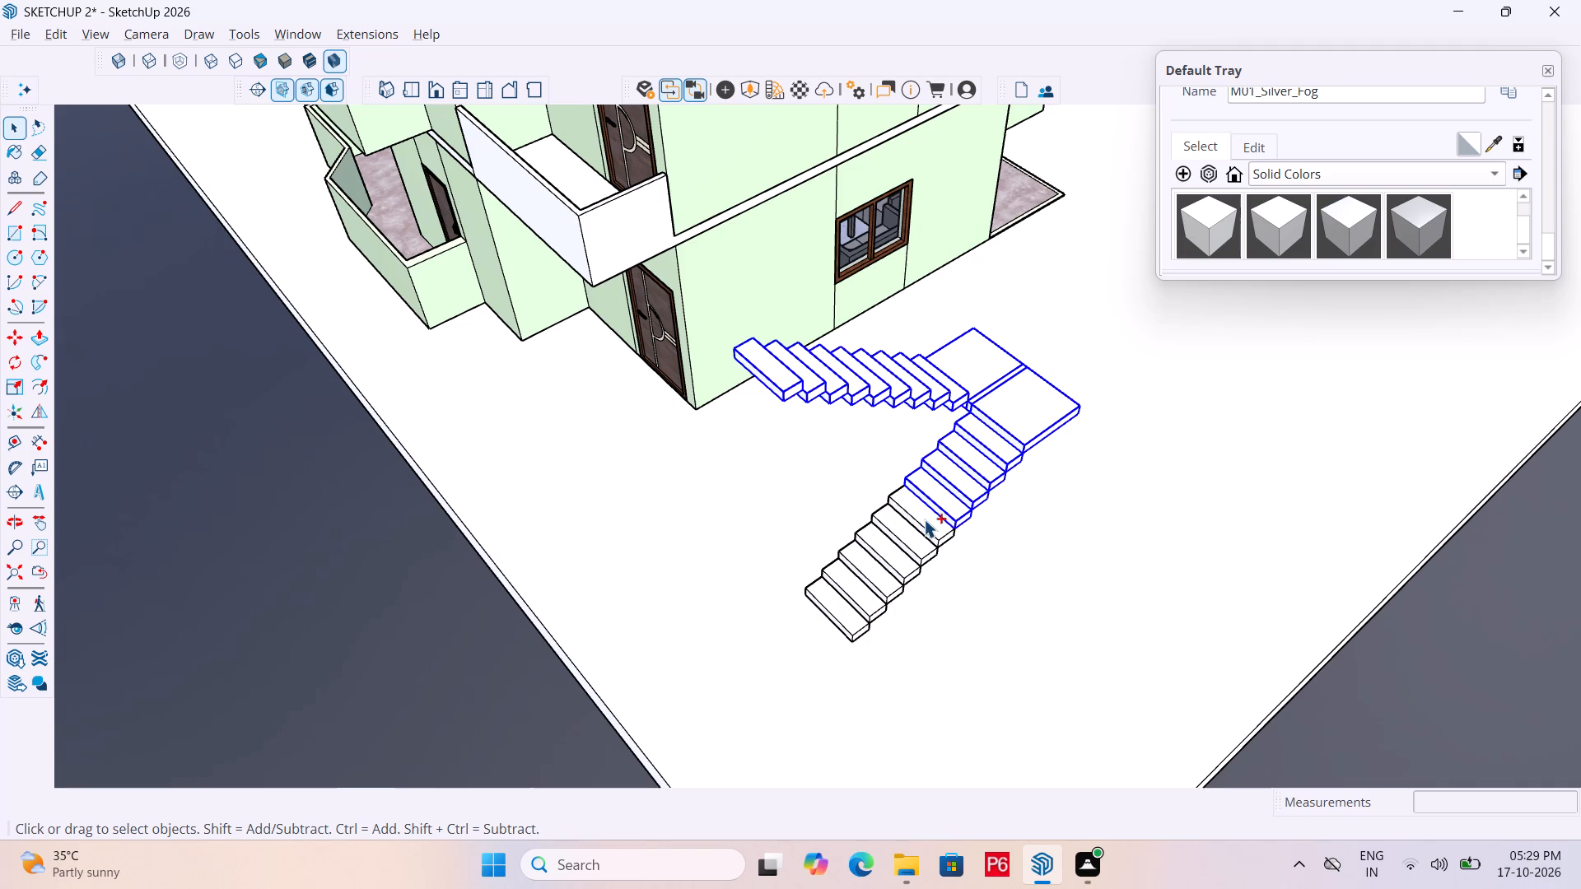
pyautogui.keyDown('ctrl'); pyautogui.click(908, 542); pyautogui.keyUp('ctrl')
pyautogui.keyDown('ctrl'); pyautogui.click(888, 561); pyautogui.keyUp('ctrl')
pyautogui.keyDown('ctrl'); pyautogui.click(863, 577); pyautogui.keyUp('ctrl')
pyautogui.keyDown('ctrl'); pyautogui.click(843, 591); pyautogui.keyUp('ctrl')
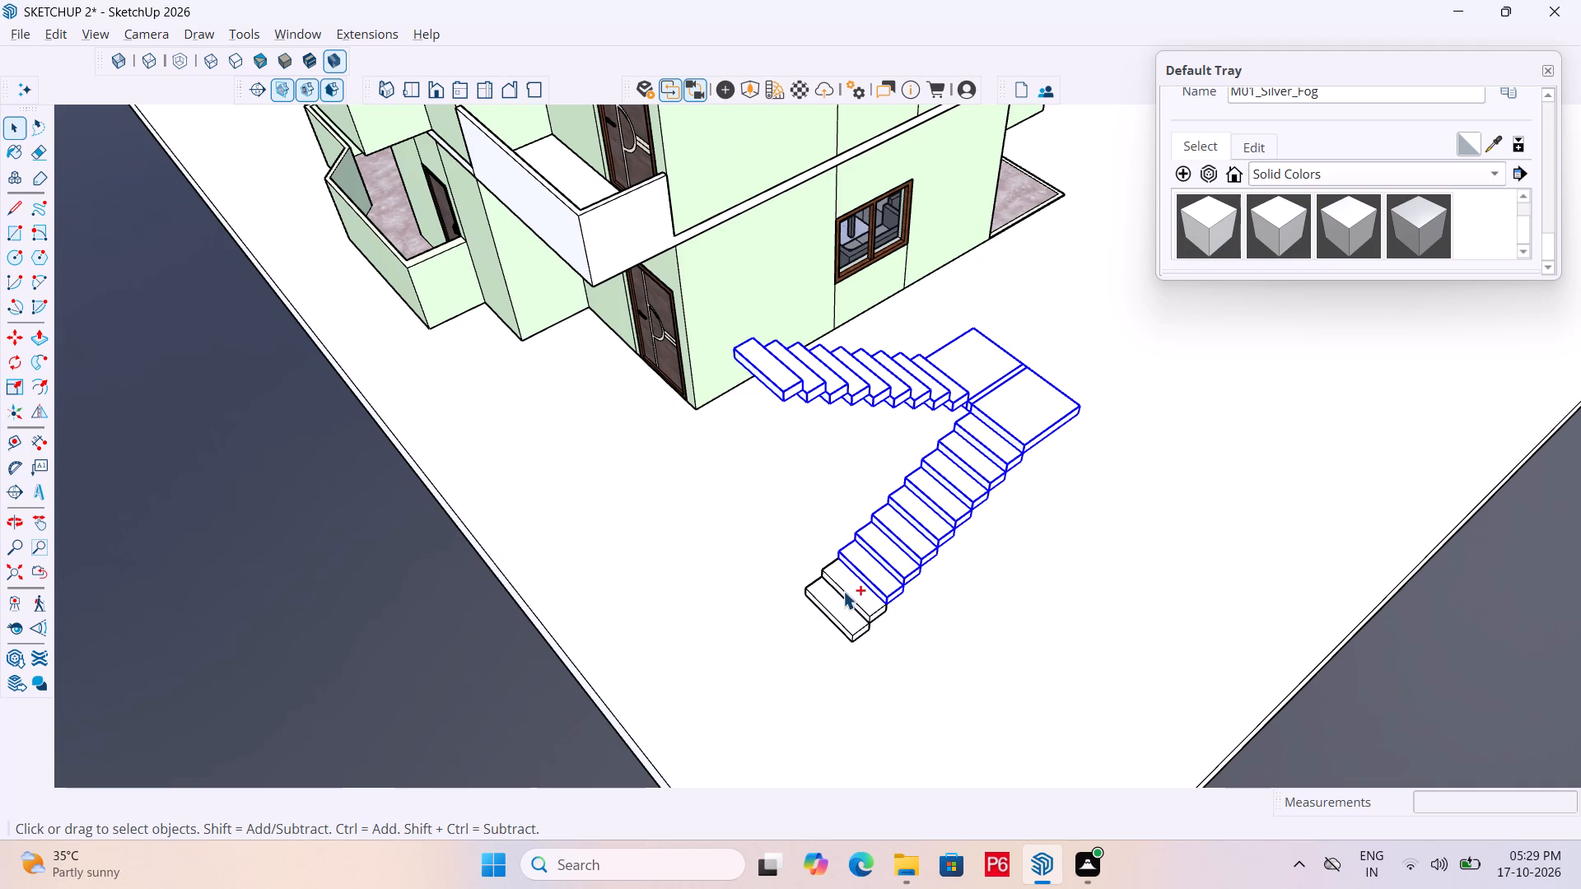
pyautogui.keyDown('ctrl'); pyautogui.click(823, 600); pyautogui.keyUp('ctrl')
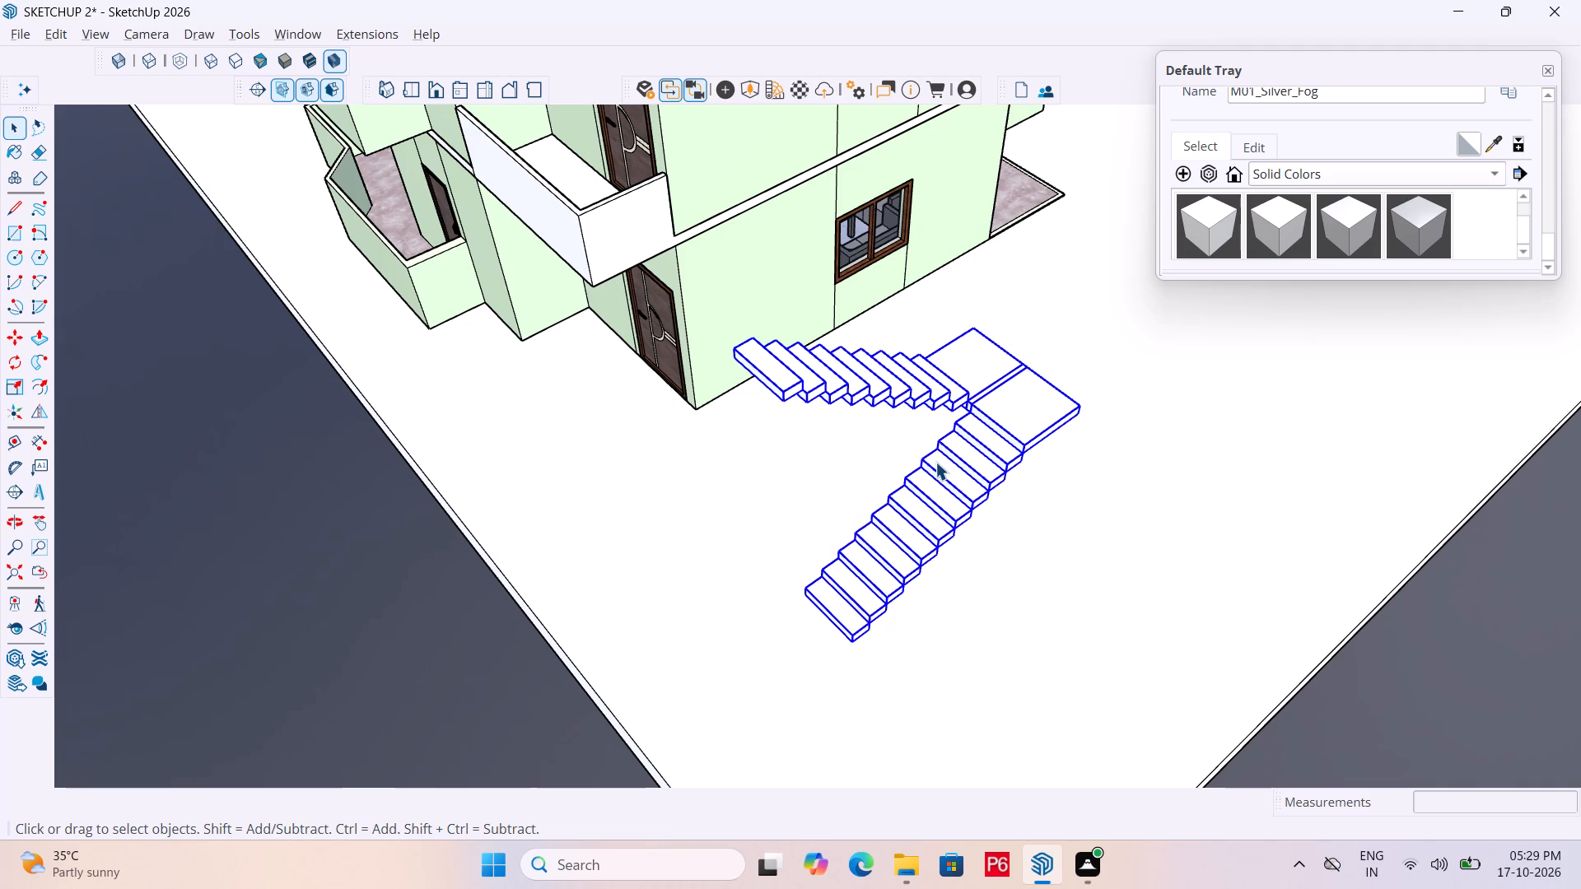
pyautogui.rightClick(935, 462)
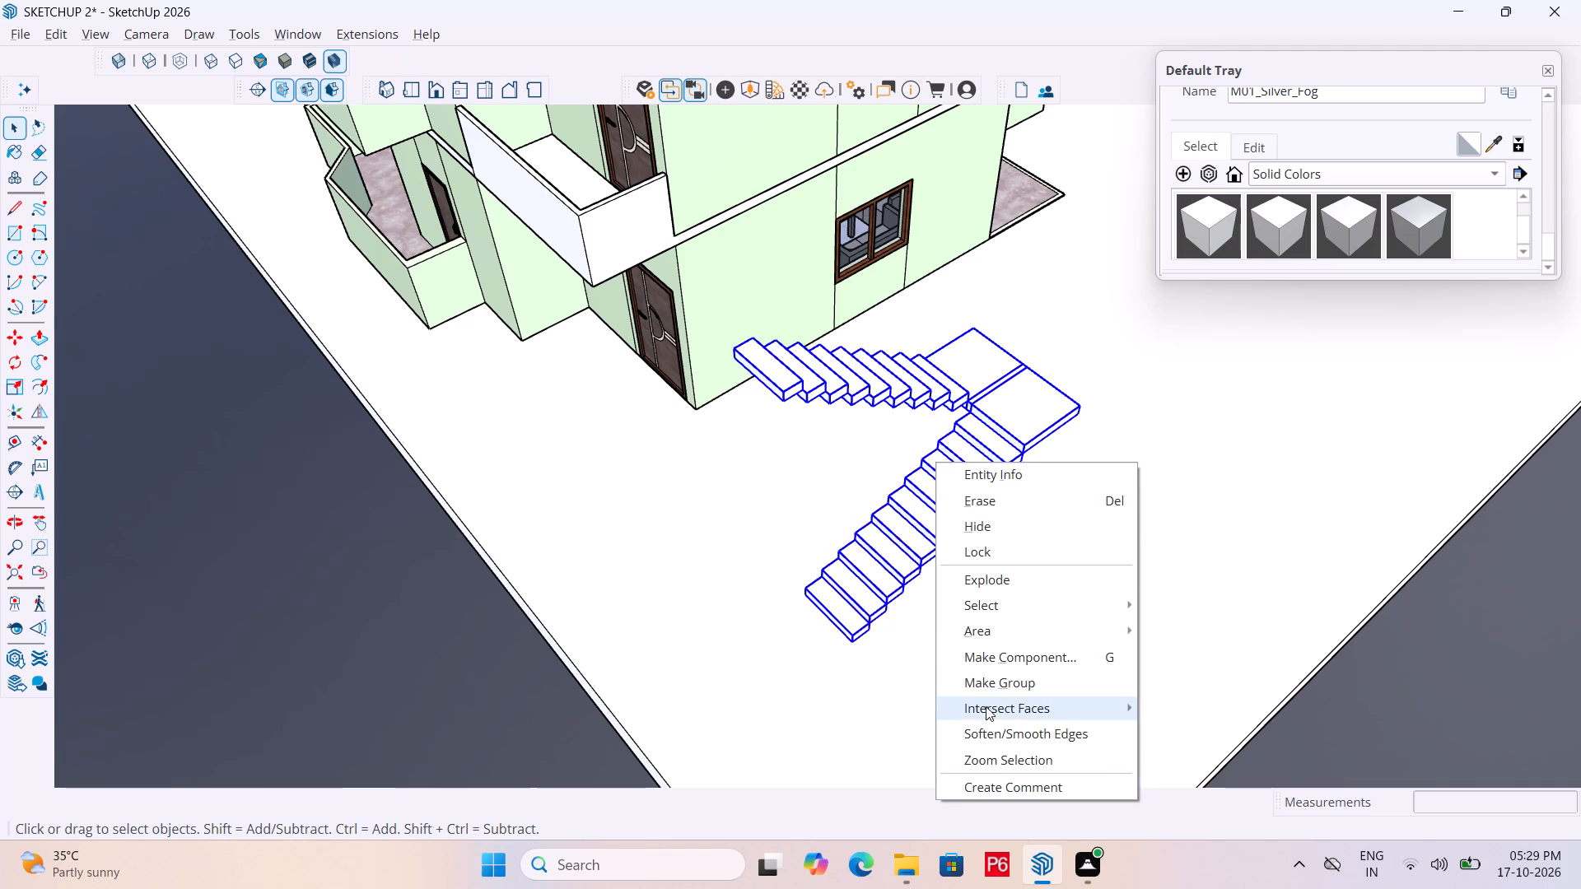
pyautogui.click(1013, 684)
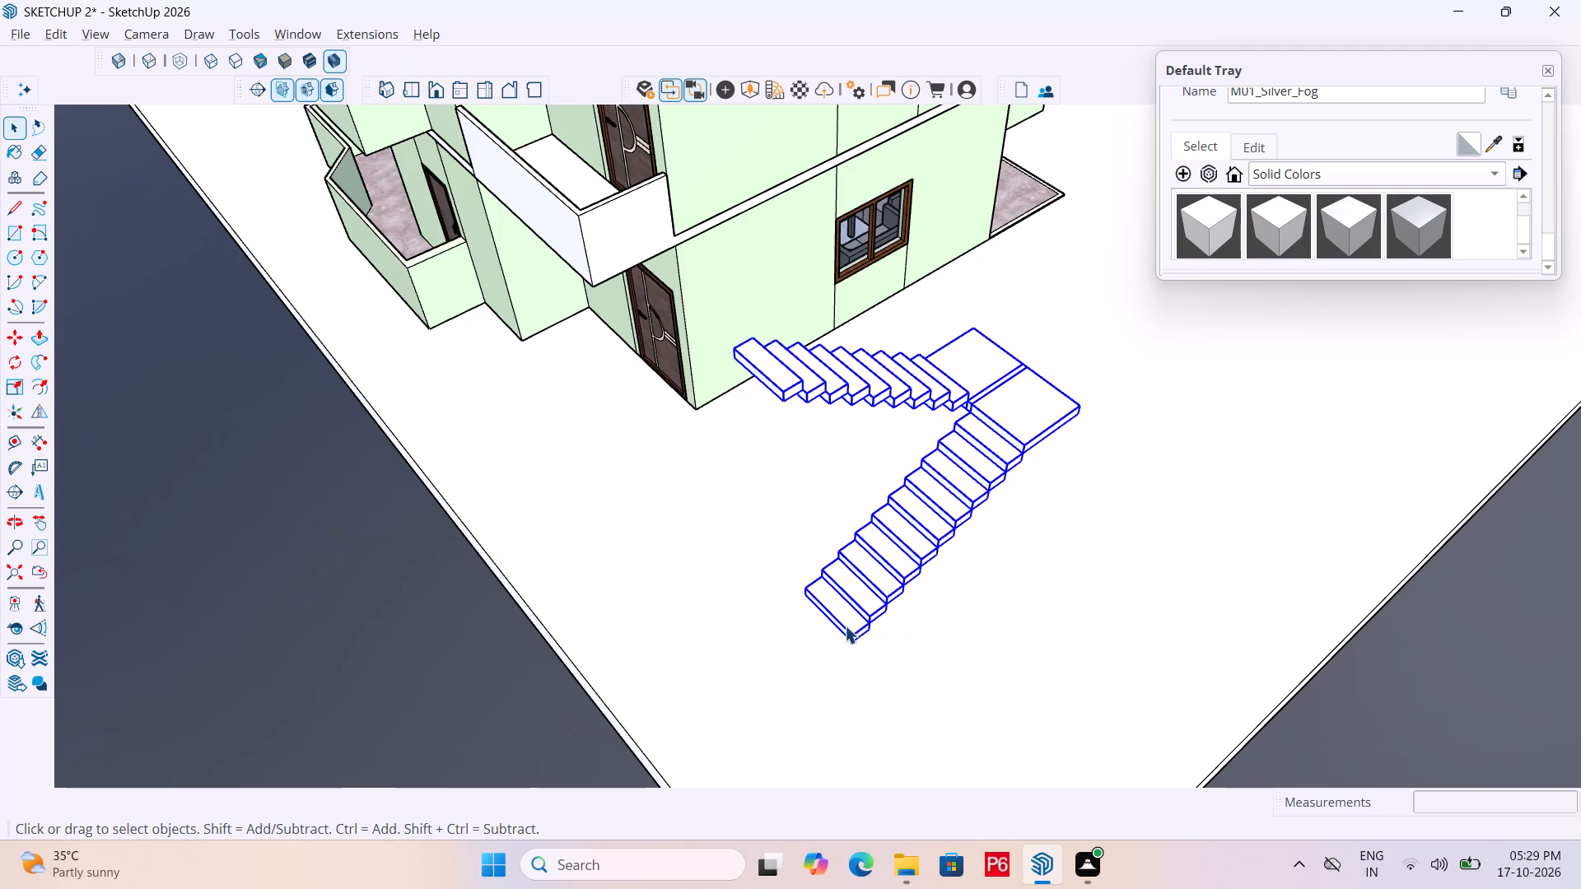
# Move the staircase group against the house's side wall, aligning its inner bottom corner with the wall corner beside the ground-floor door.
pyautogui.scroll(1, 845, 626)
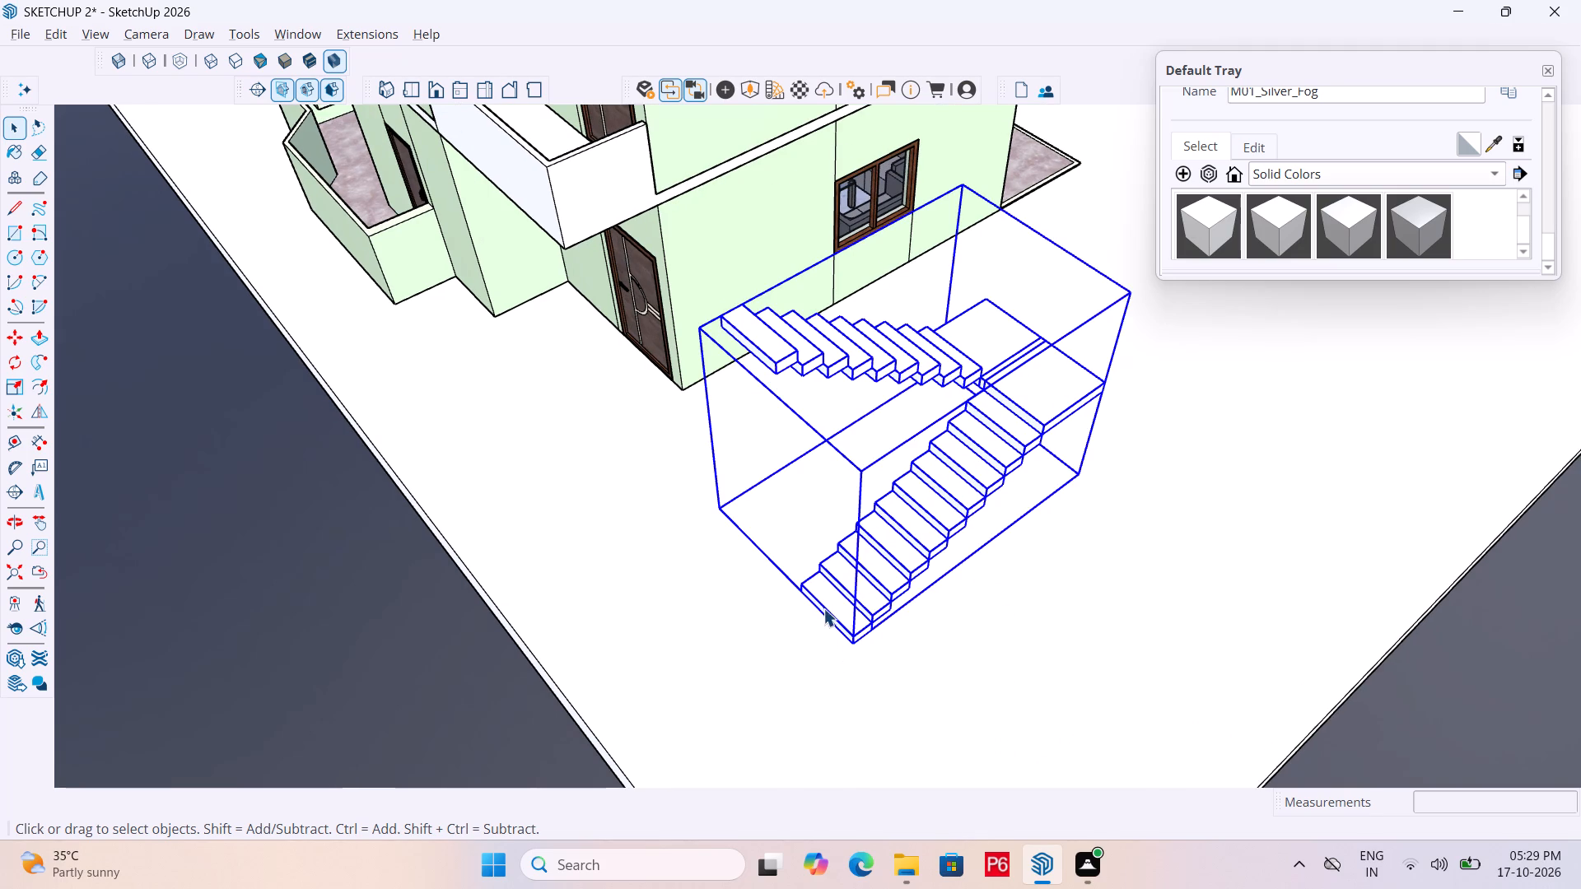
pyautogui.press('m')
pyautogui.moveTo(717, 510); pyautogui.dragTo(718, 500)
pyautogui.click(674, 387)
pyautogui.moveTo(754, 458); pyautogui.dragTo(755, 458, button='middle')
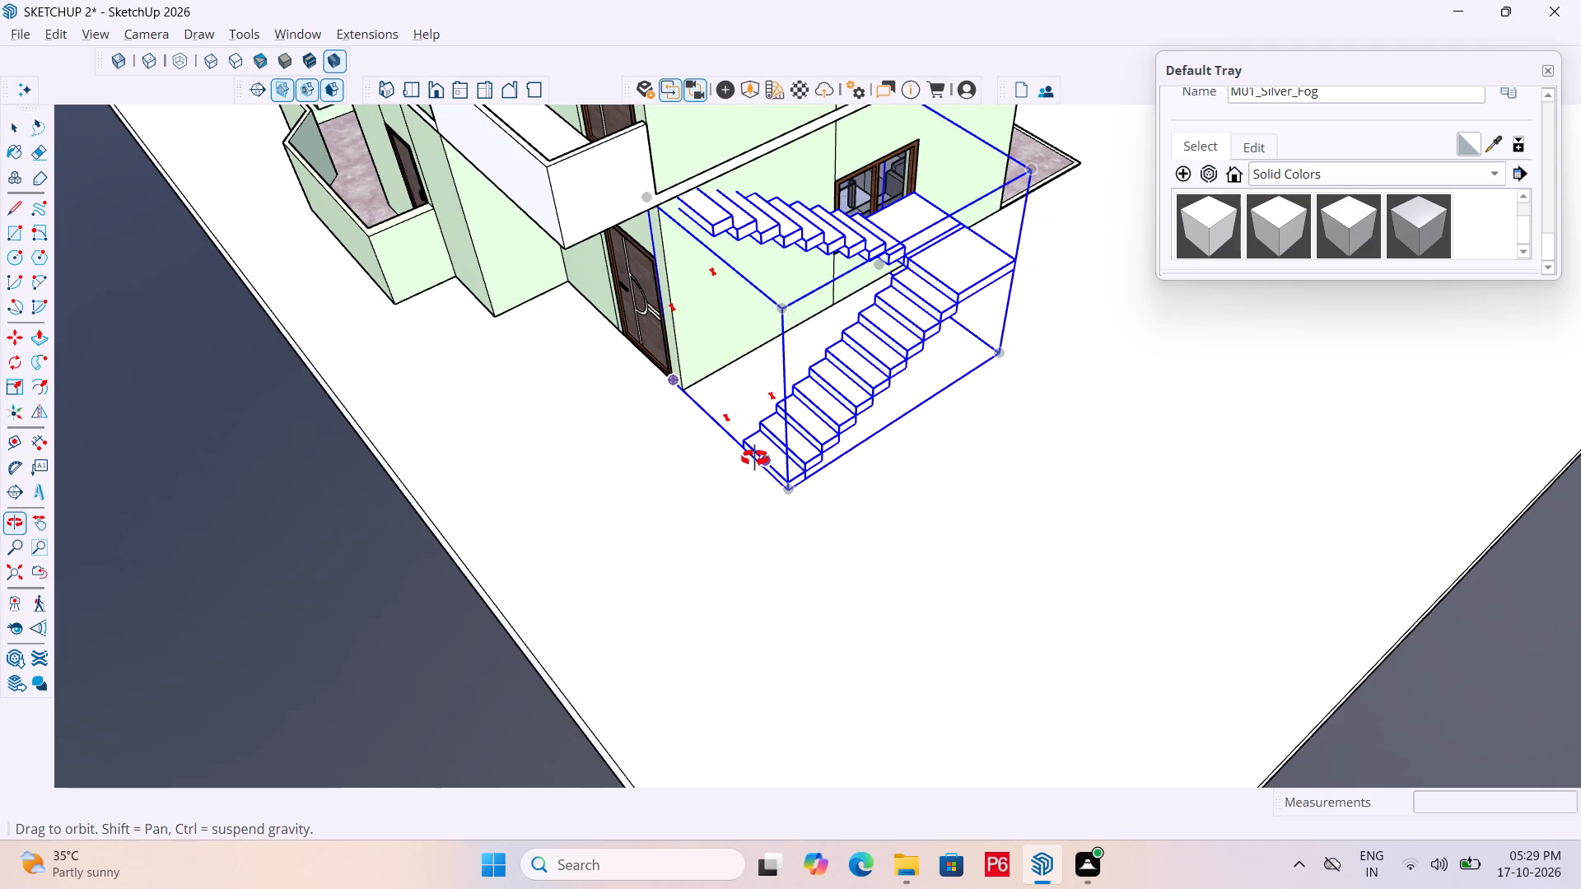
pyautogui.moveTo(755, 458); pyautogui.dragTo(1063, 435, button='middle')
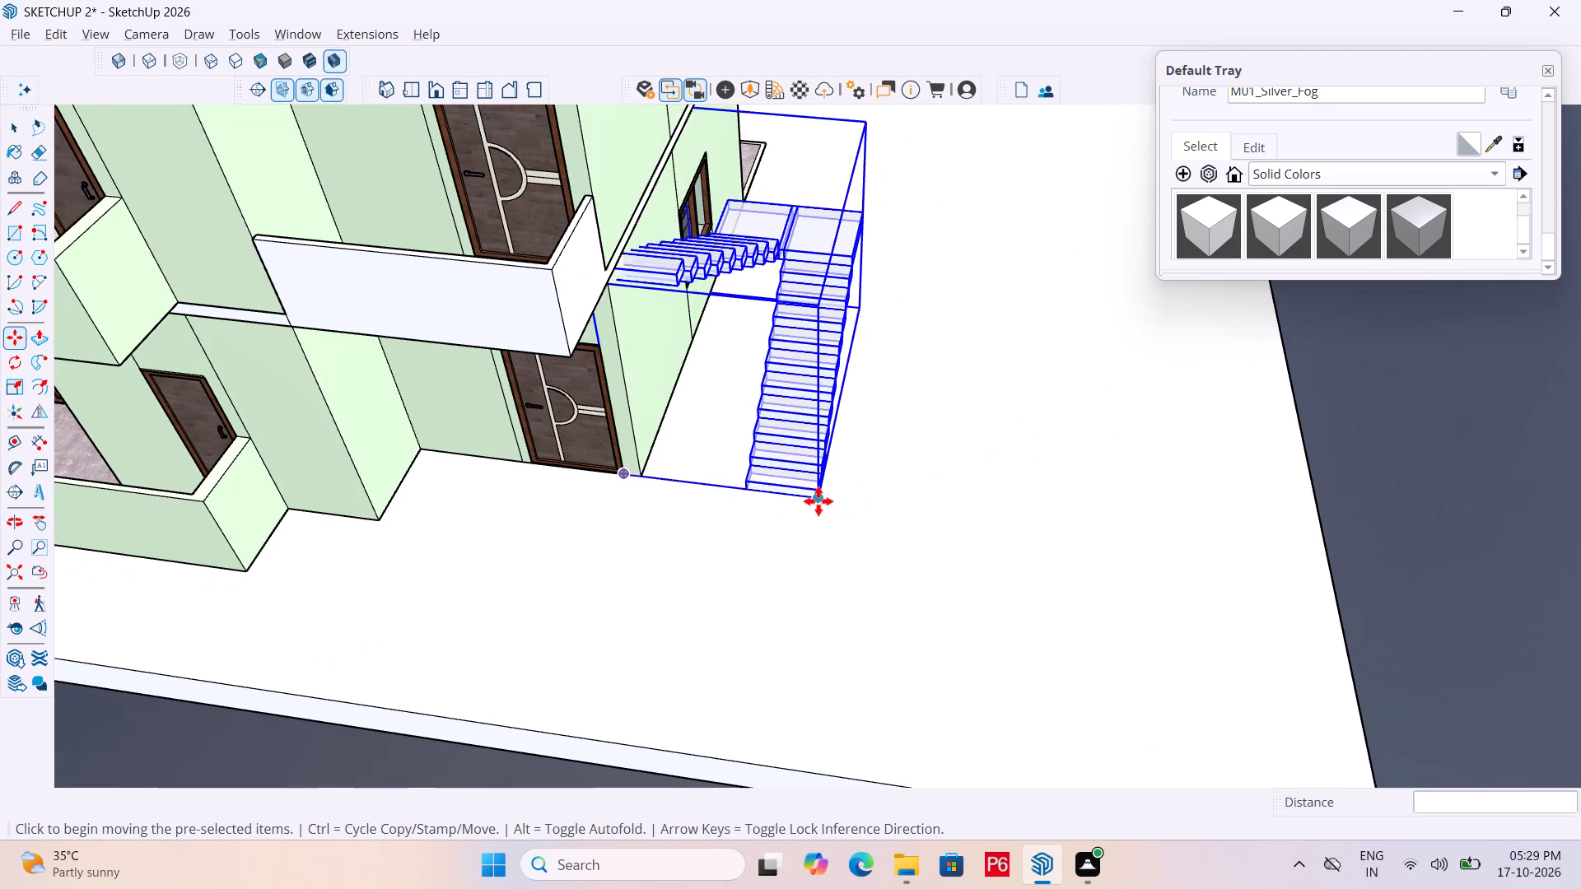
pyautogui.moveTo(818, 501); pyautogui.dragTo(832, 499)
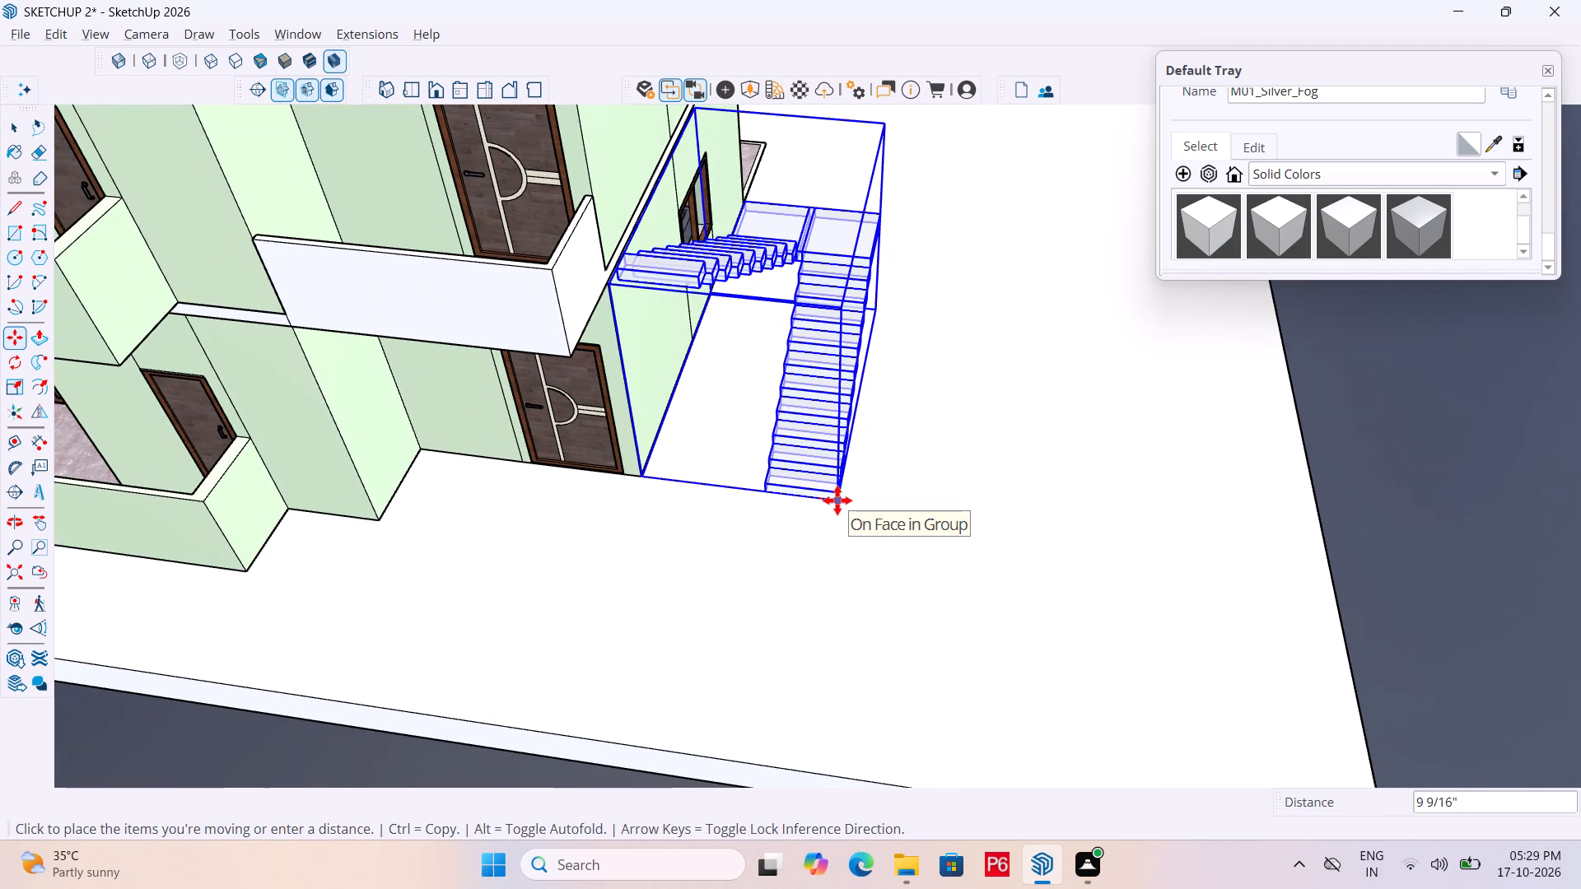
pyautogui.click(837, 500)
# Open the first-floor balcony group and draw a line across the parapet's top face at the inner corner, separating the stair-side segment.
pyautogui.moveTo(886, 483); pyautogui.dragTo(679, 569, button='middle')
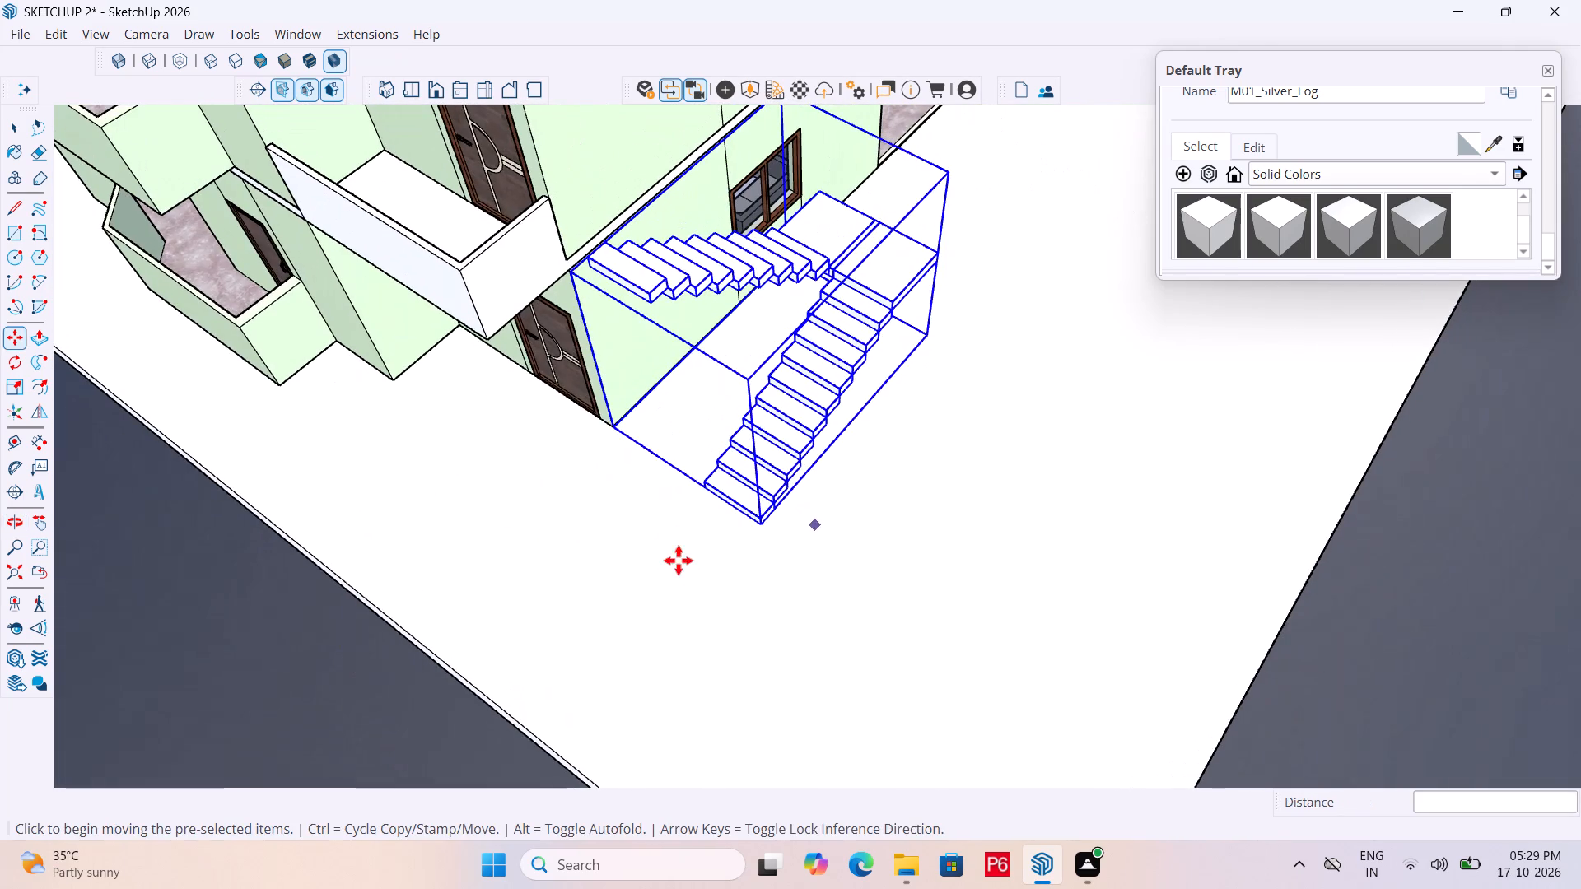
pyautogui.moveTo(605, 283); pyautogui.dragTo(284, 49, button='middle')
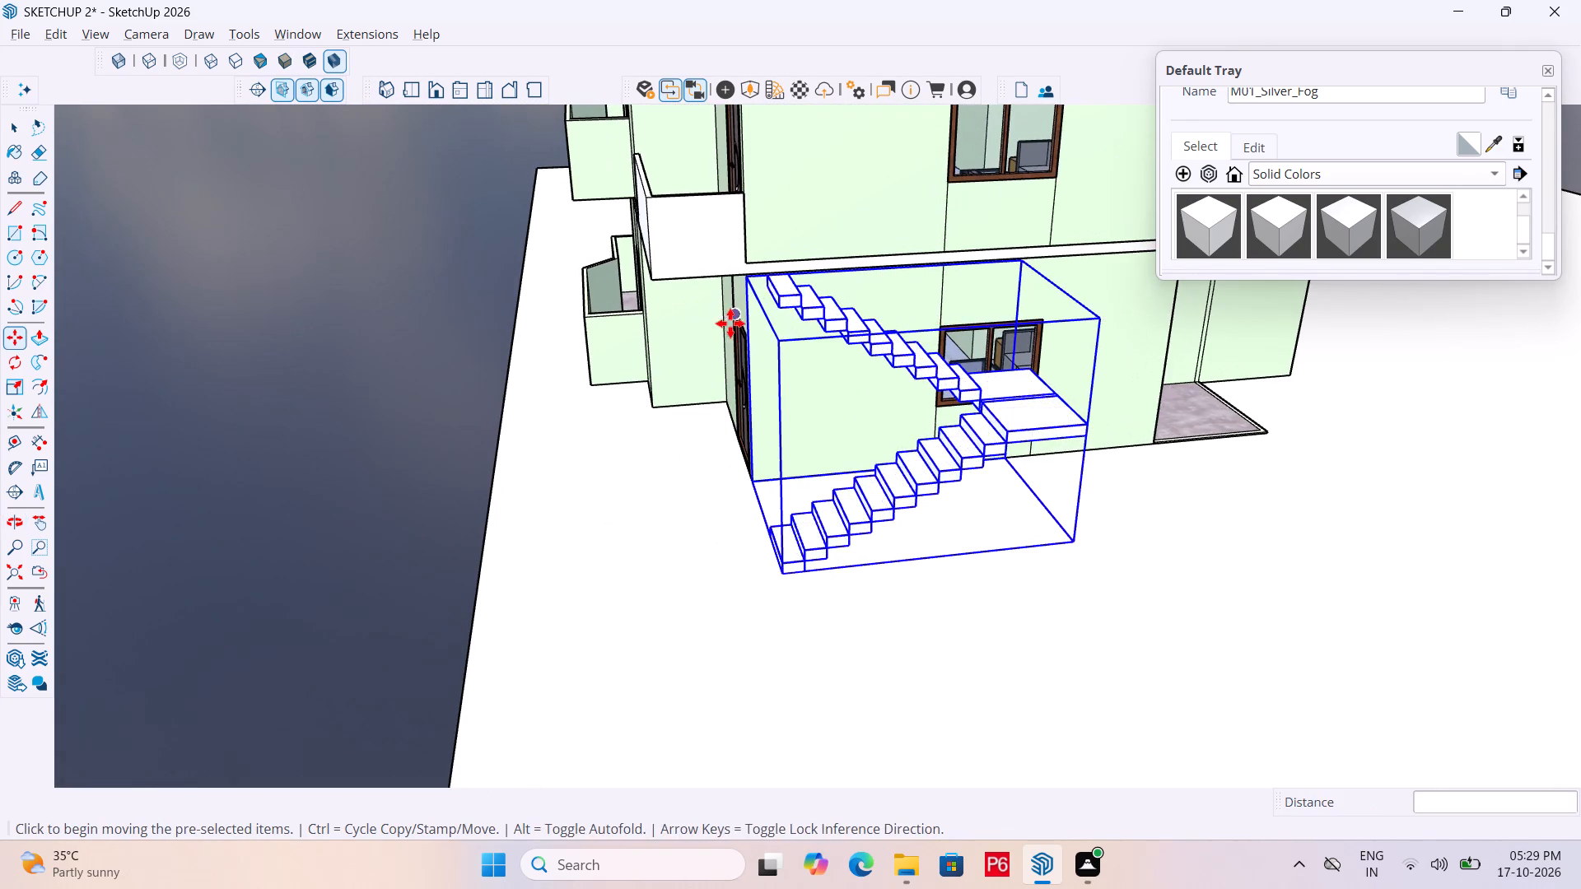
pyautogui.scroll(7, 823, 280)
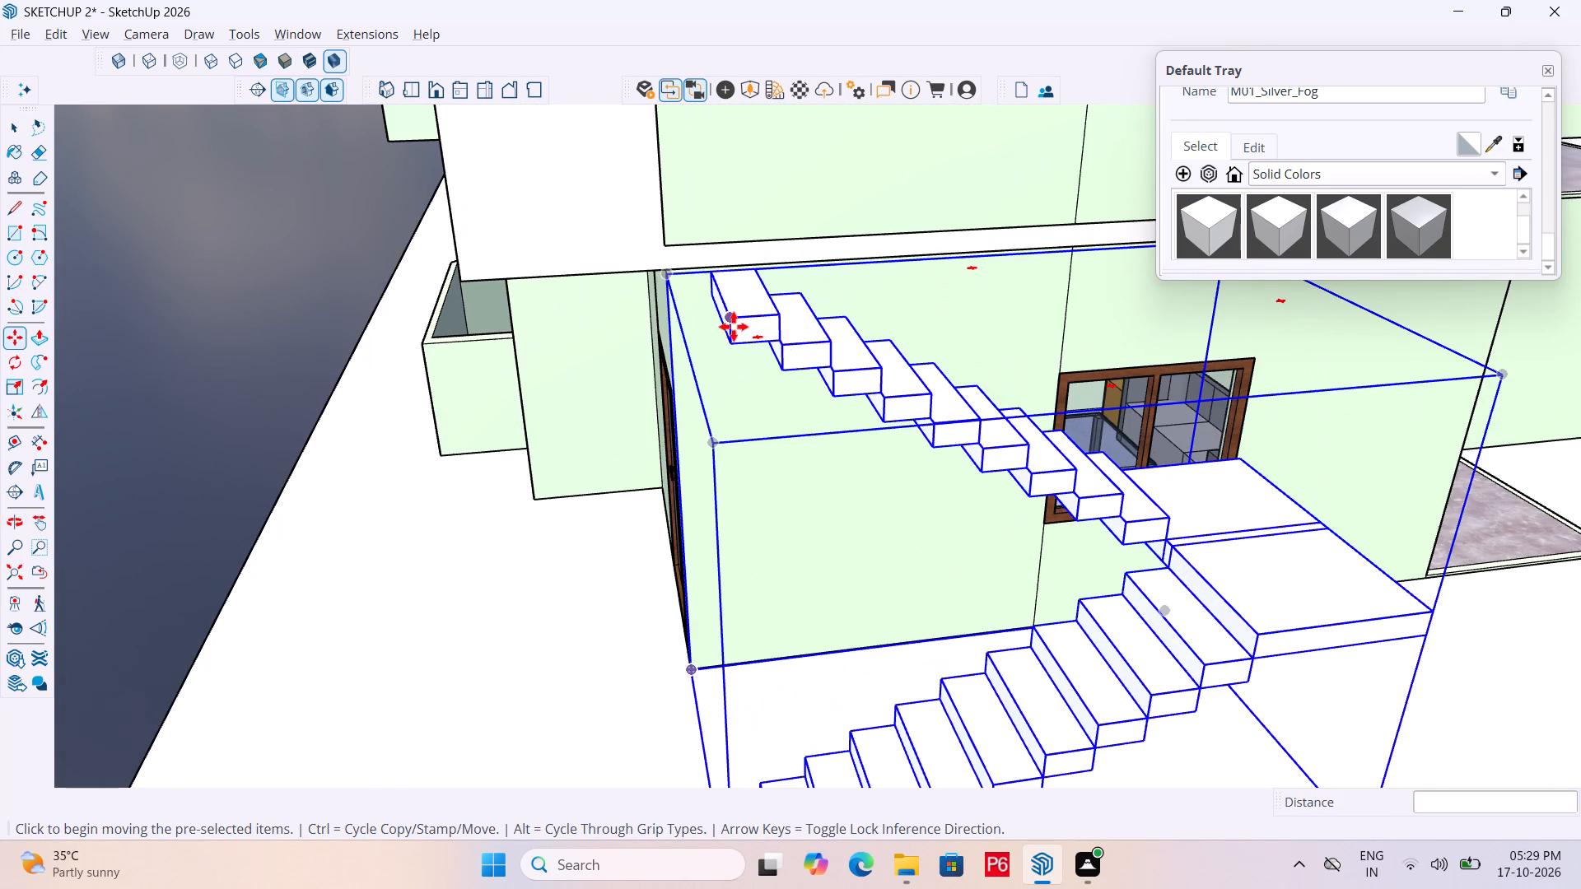
pyautogui.scroll(-3, 891, 415)
pyautogui.doubleClick(674, 193)
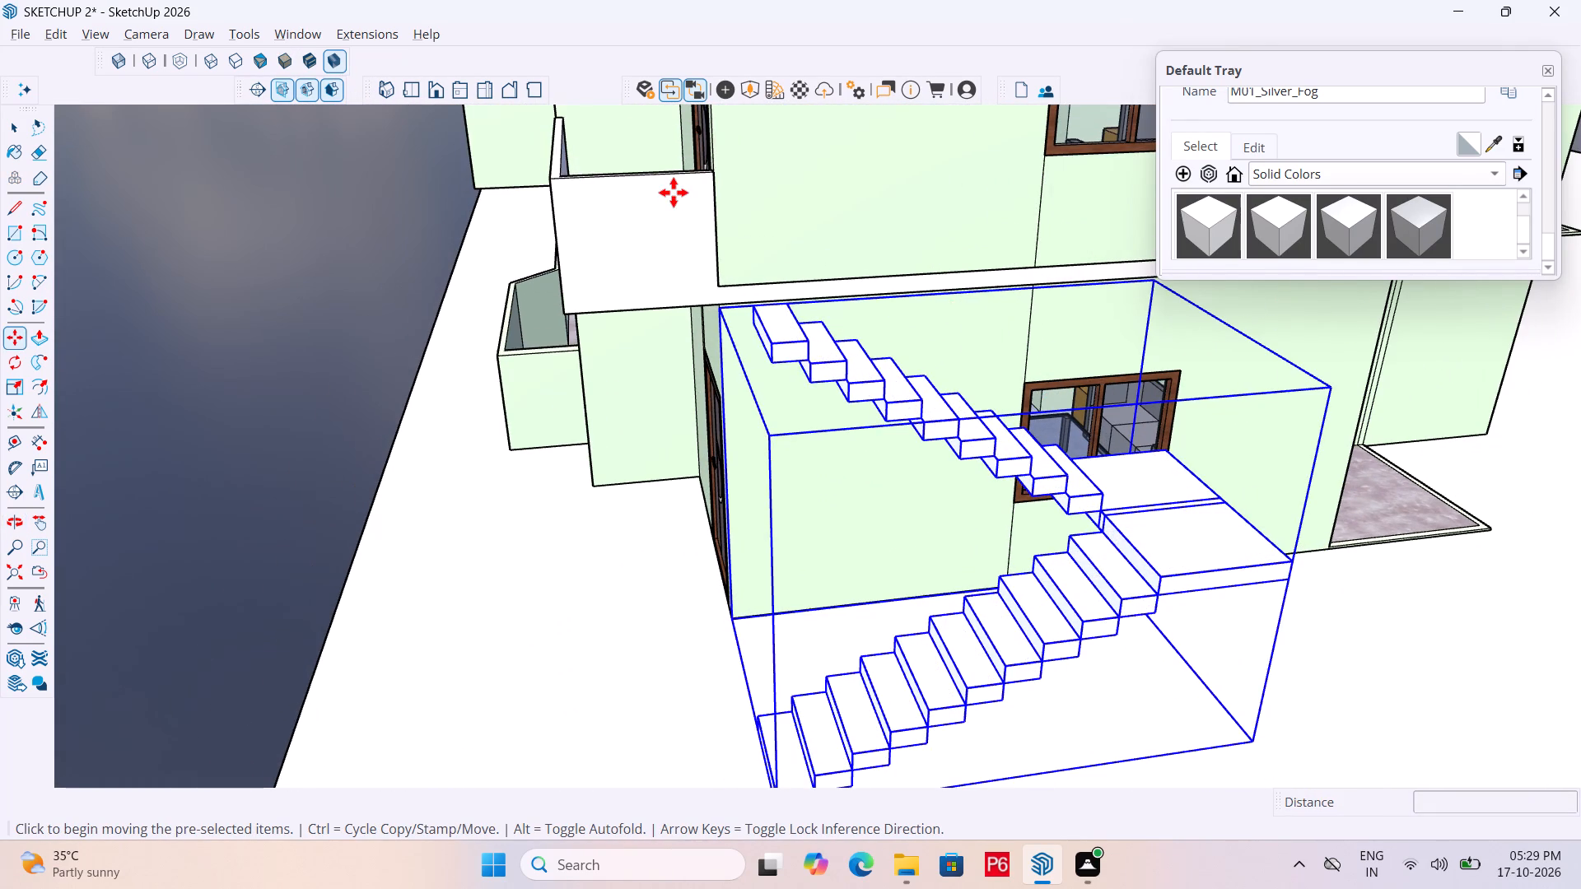
pyautogui.press('Escape')
pyautogui.moveTo(657, 238); pyautogui.dragTo(734, 282, button='middle')
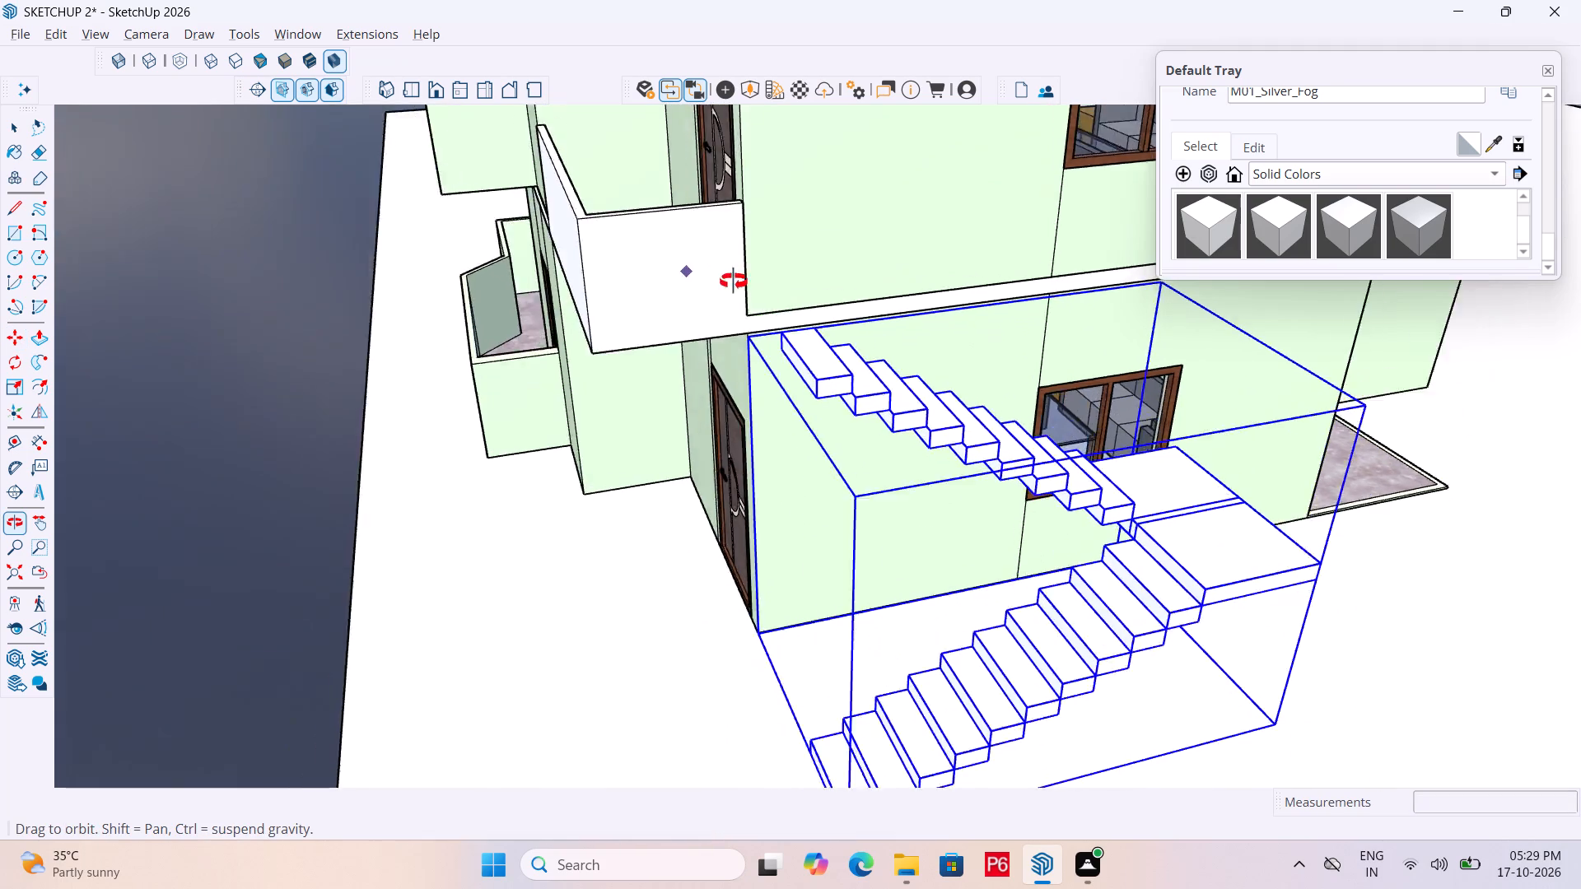
pyautogui.moveTo(734, 282); pyautogui.dragTo(947, 371, button='middle')
pyautogui.scroll(5, 880, 361)
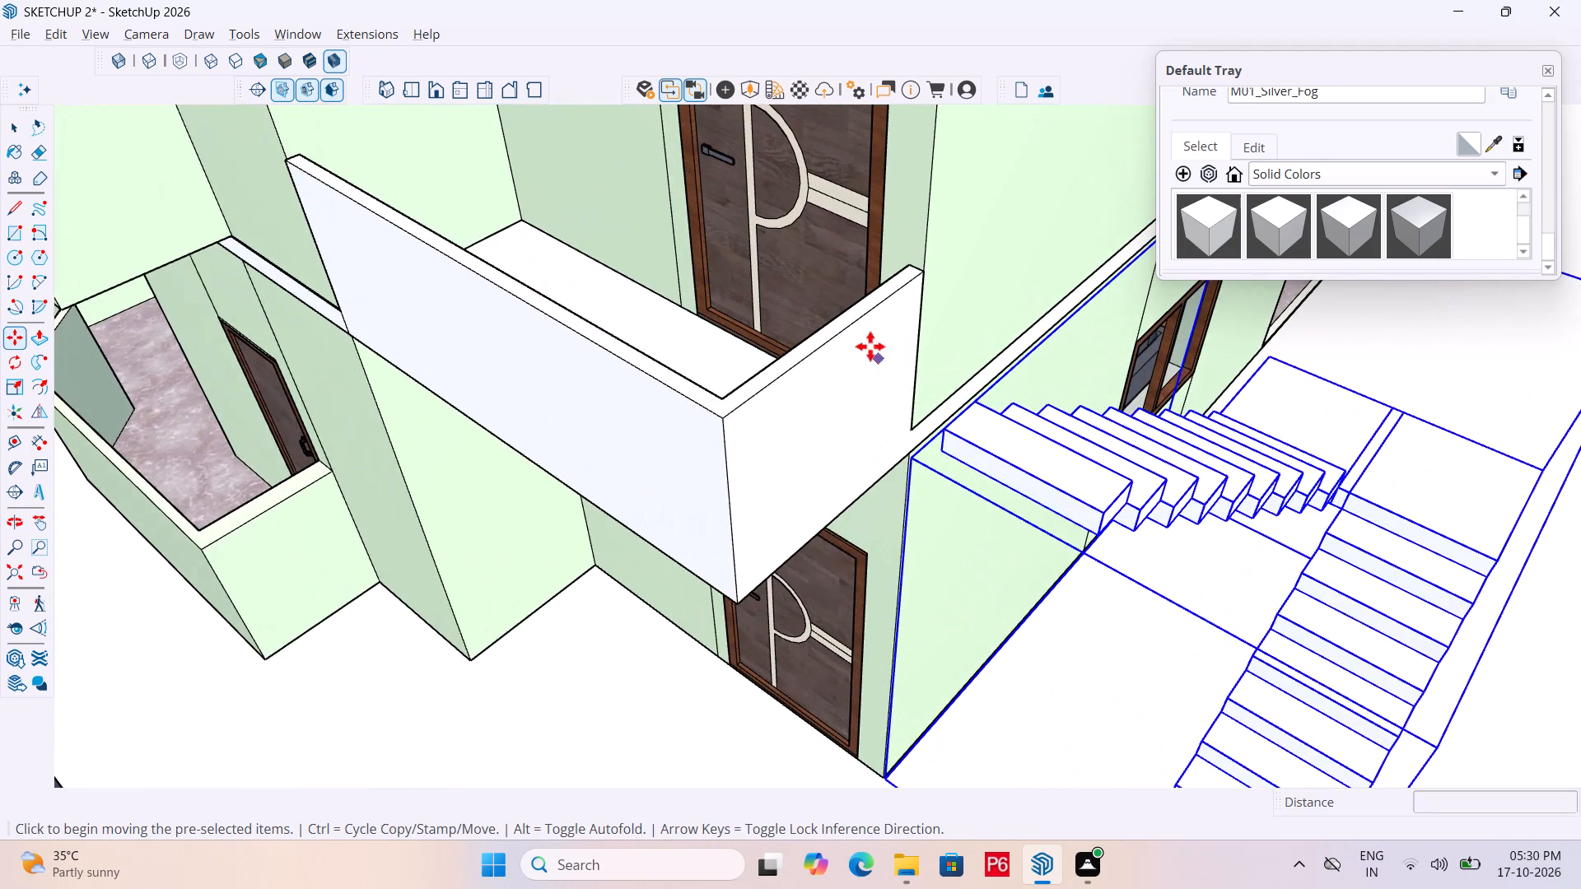
pyautogui.scroll(4, 823, 325)
pyautogui.press('space')
pyautogui.click(827, 335)
pyautogui.doubleClick(827, 335)
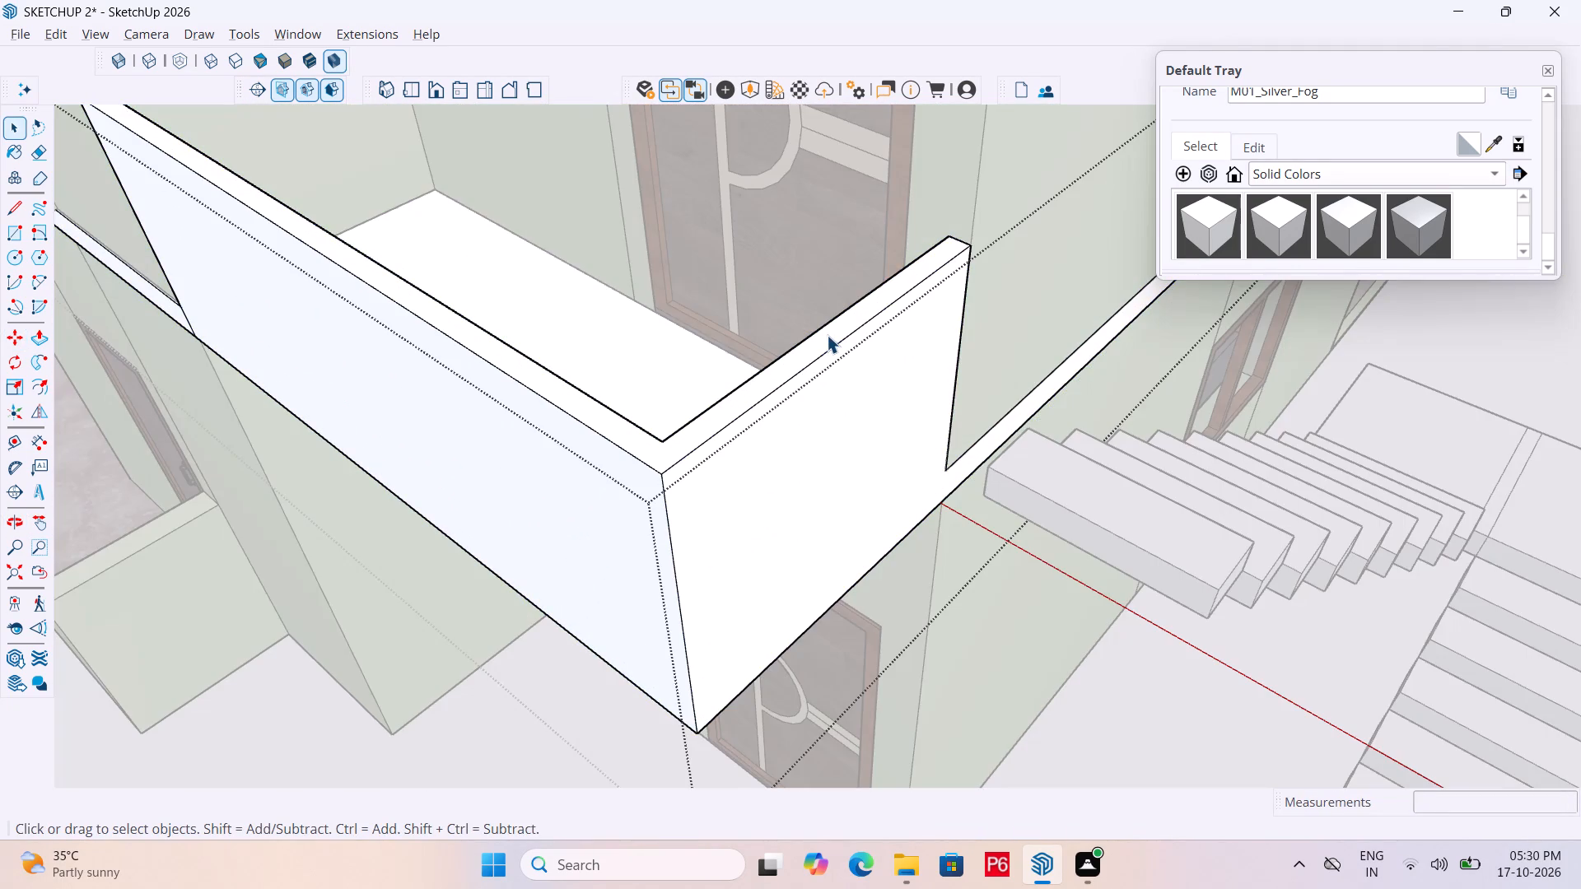
pyautogui.click(814, 347)
pyautogui.press('p')
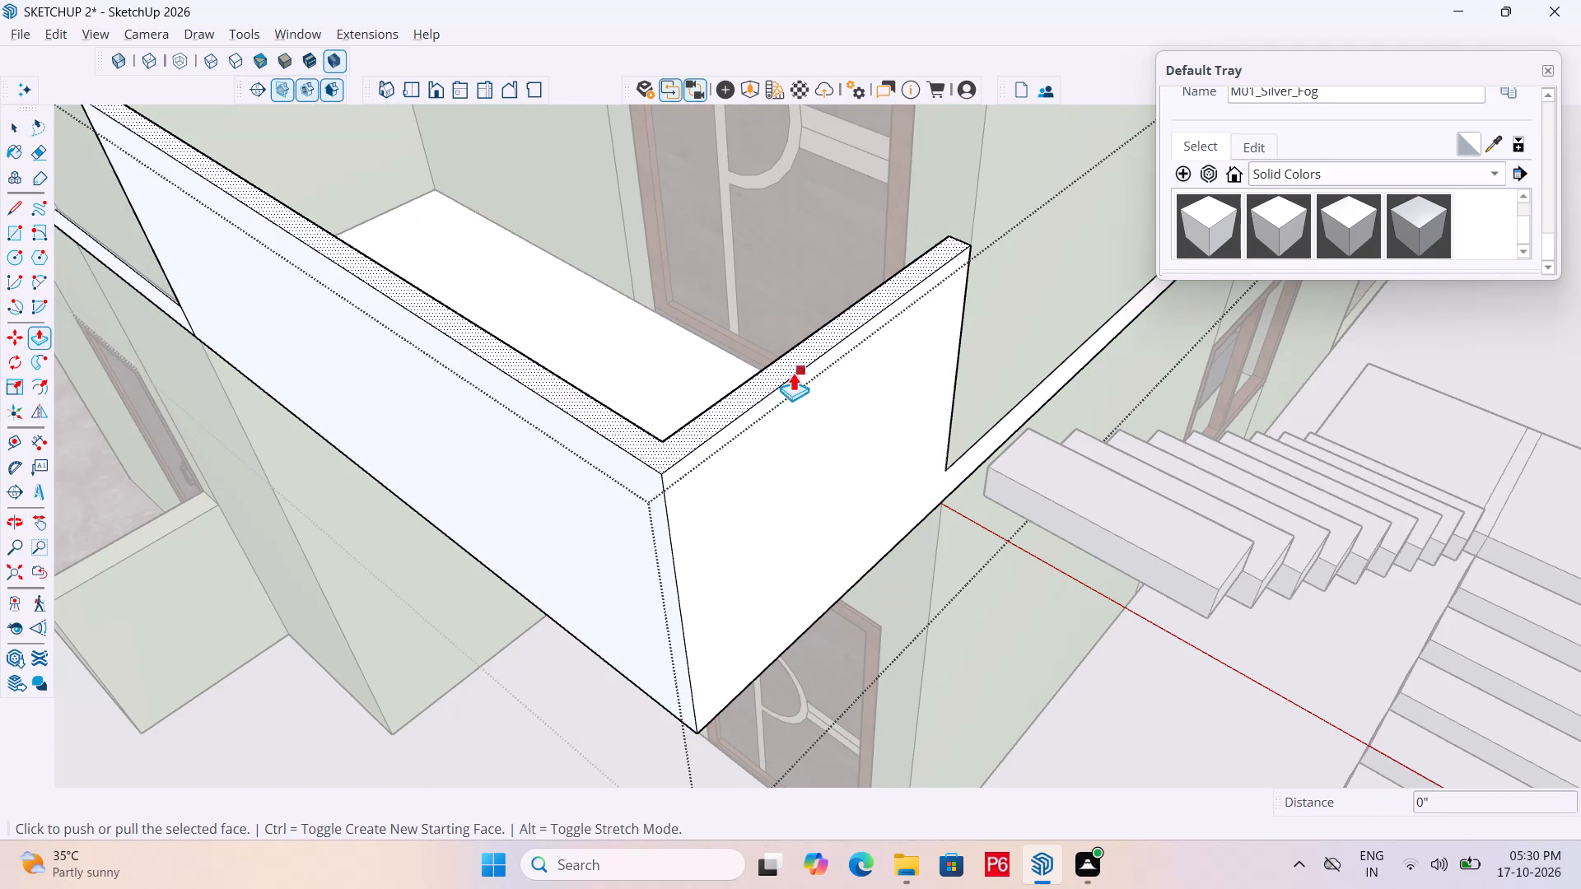
pyautogui.press('l')
pyautogui.click(669, 443)
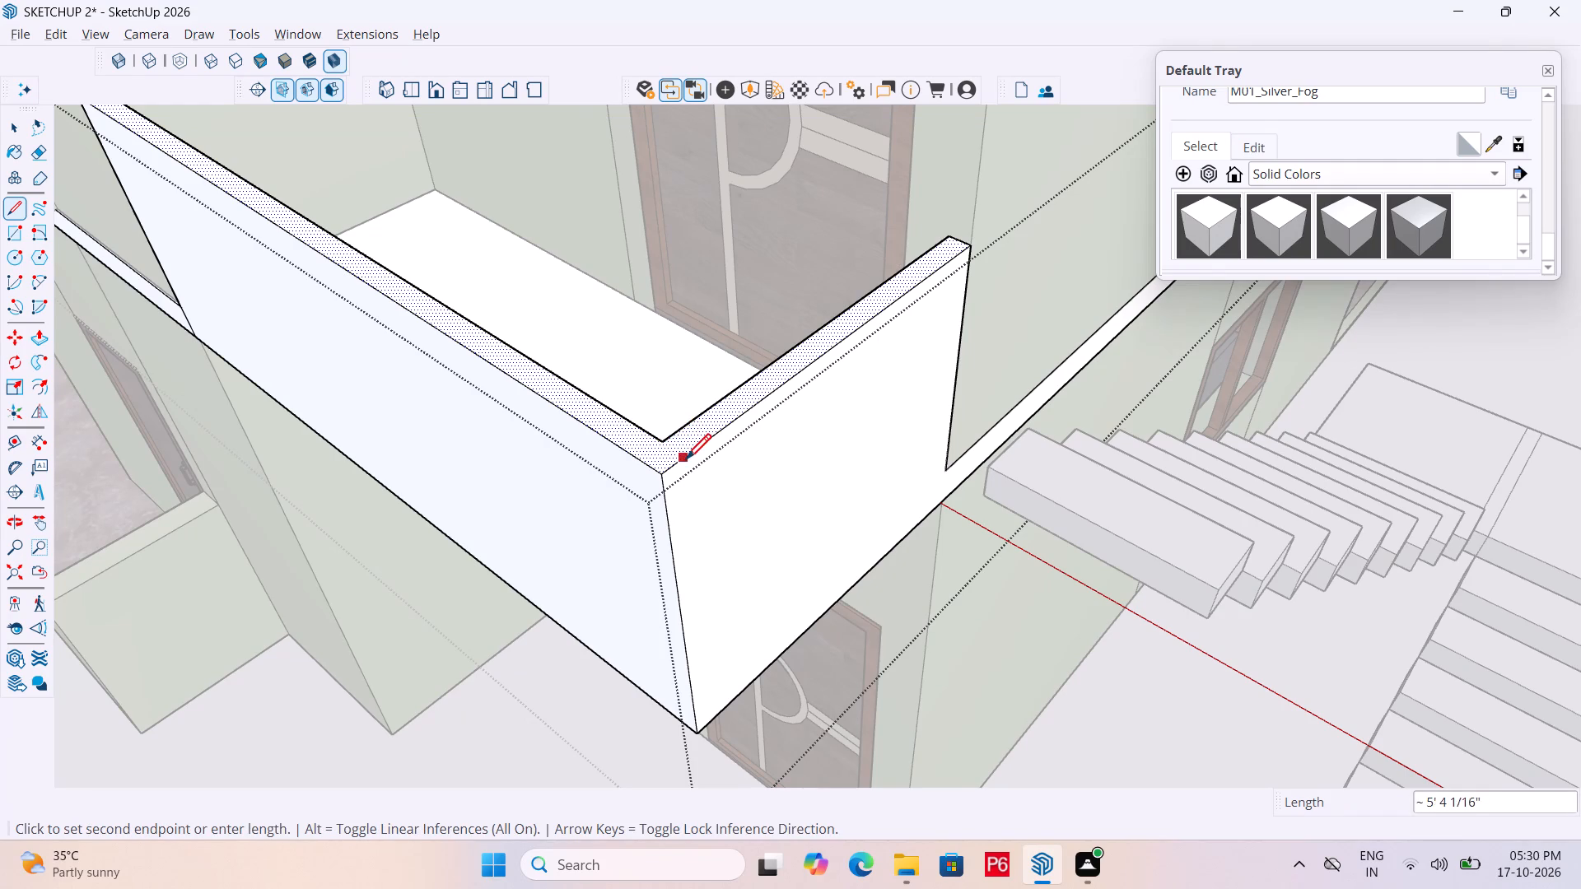
pyautogui.click(669, 438)
pyautogui.click(687, 456)
pyautogui.press('space')
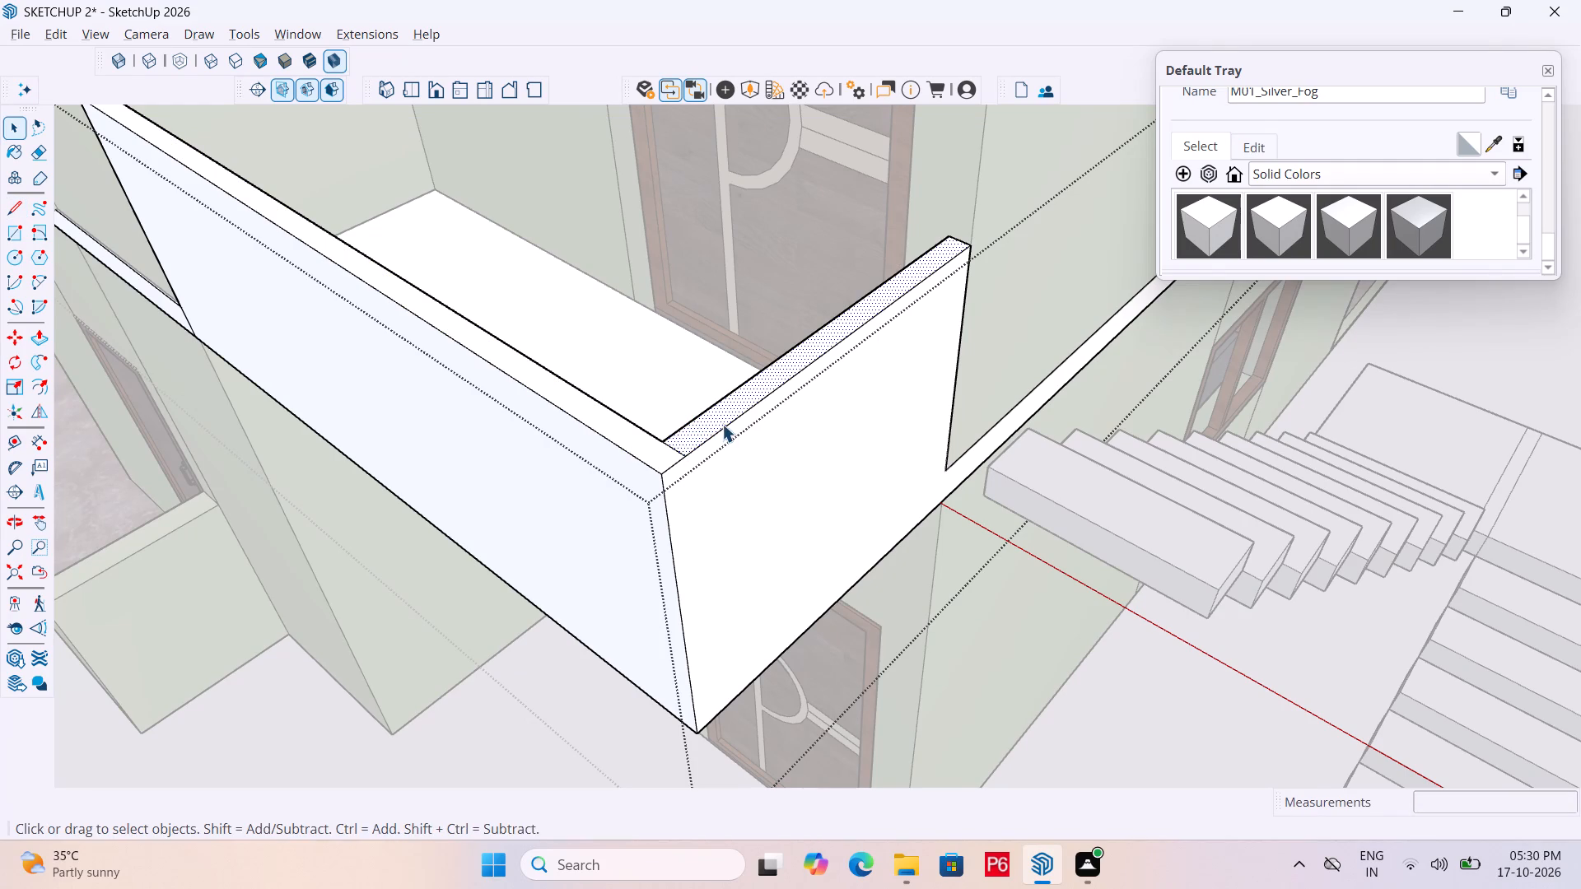
# Push the separated stair-side segment of the parapet down 3' to the balcony floor and leave the balcony group.
pyautogui.press('p')
pyautogui.click(726, 404)
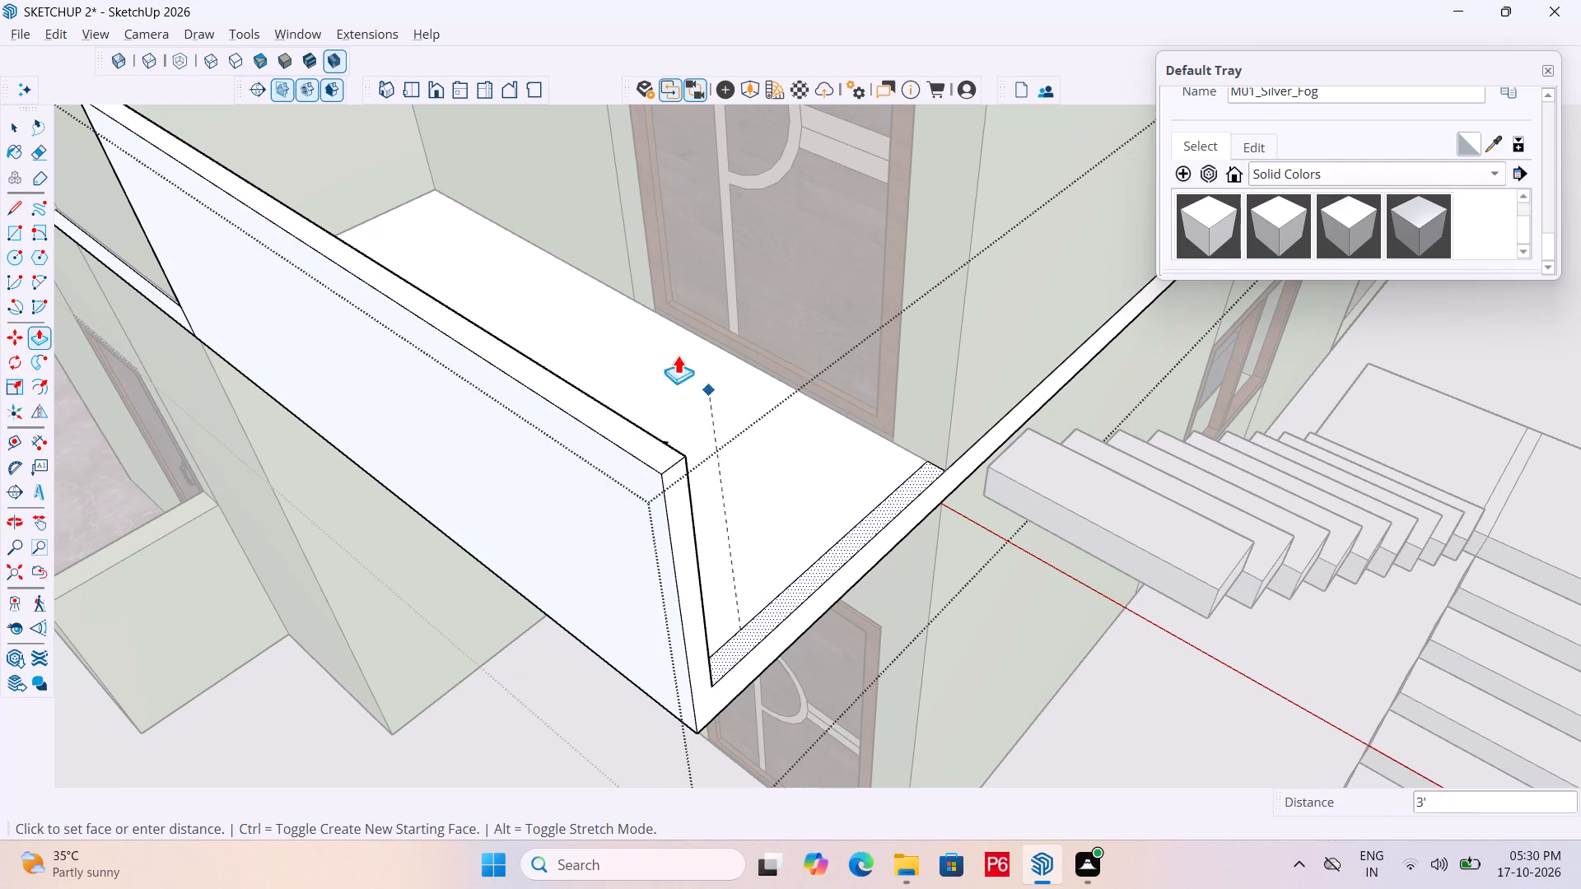
pyautogui.click(629, 360)
pyautogui.moveTo(933, 486); pyautogui.dragTo(710, 444, button='middle')
pyautogui.scroll(-1, 926, 486)
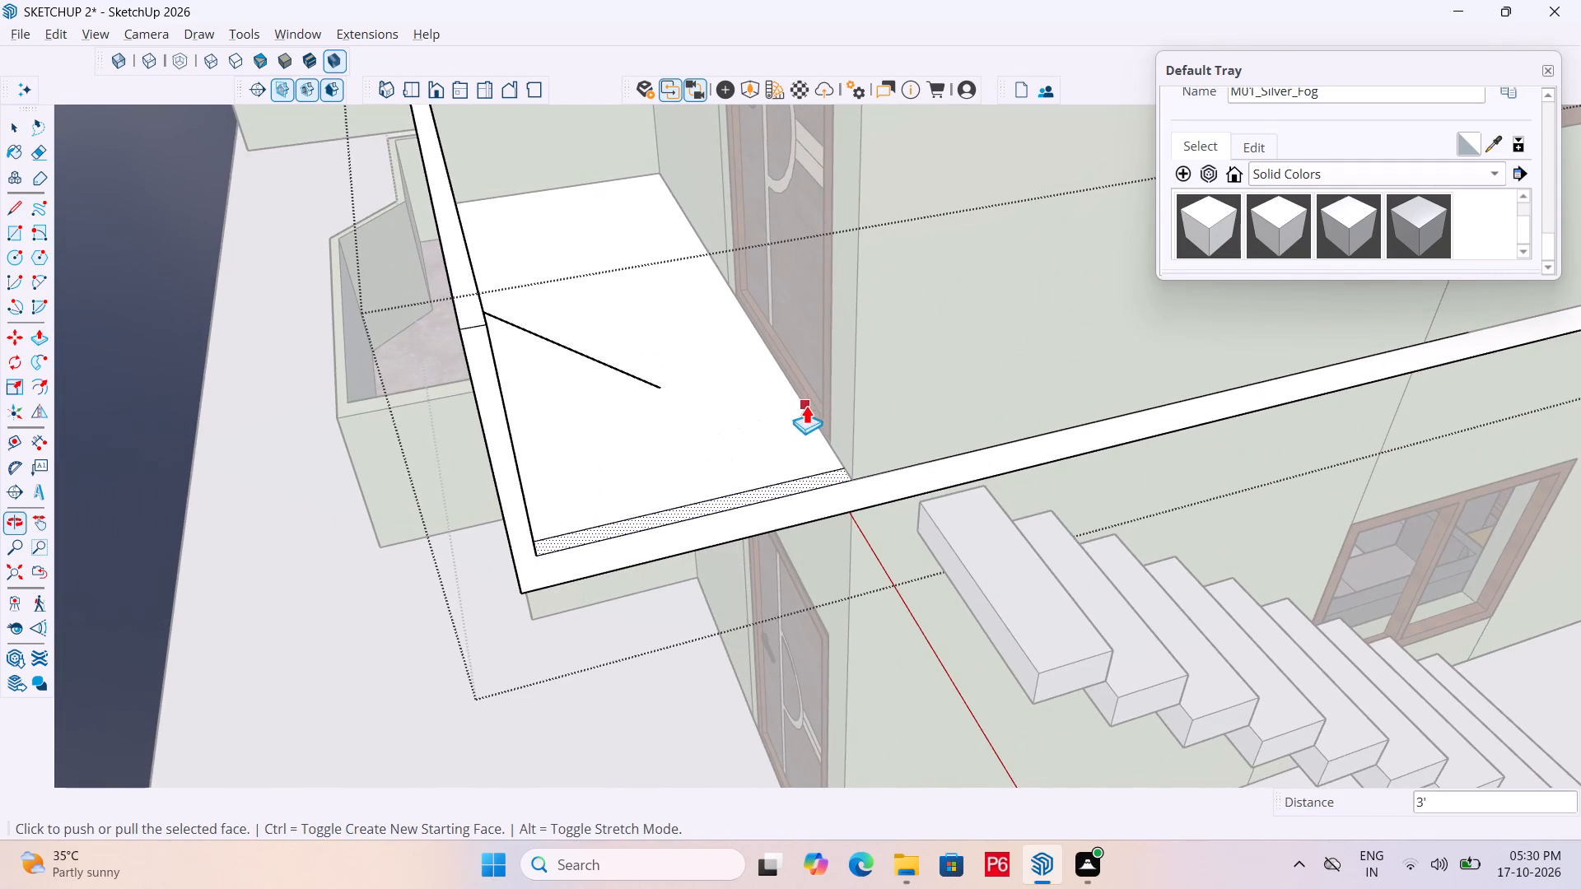
pyautogui.scroll(-1, 805, 401)
pyautogui.press('space')
pyautogui.click(208, 302)
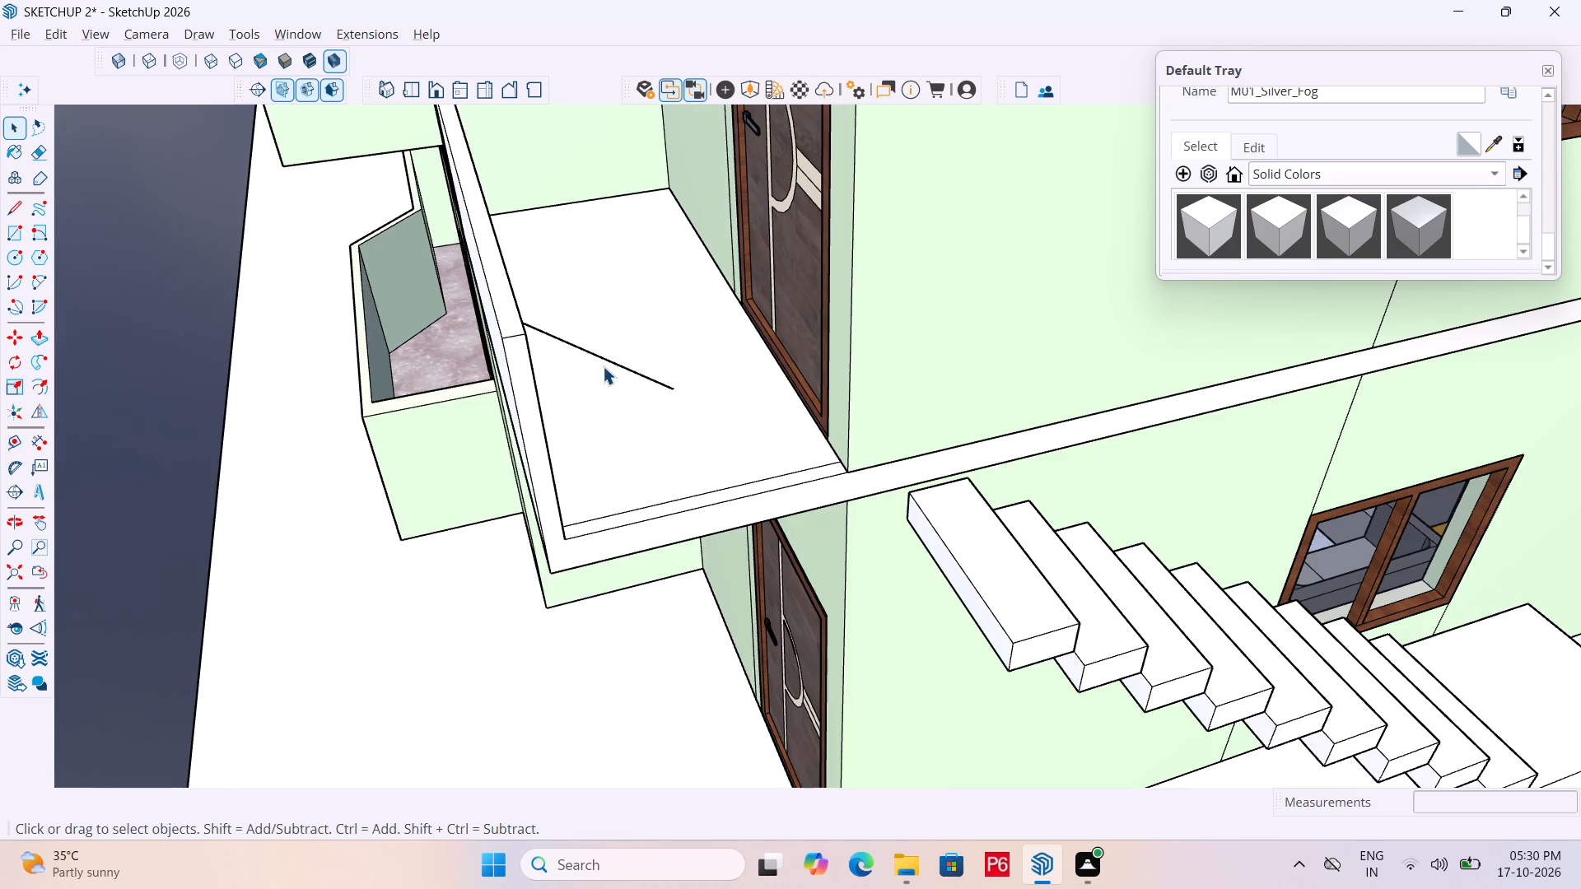
# Delete the stray line running from the parapet's inner corner across the first-floor balcony opening.
pyautogui.moveTo(602, 365); pyautogui.dragTo(492, 351, button='middle')
pyautogui.scroll(-1, 602, 365)
pyautogui.scroll(1, 488, 356)
pyautogui.doubleClick(523, 300)
pyautogui.click(509, 303)
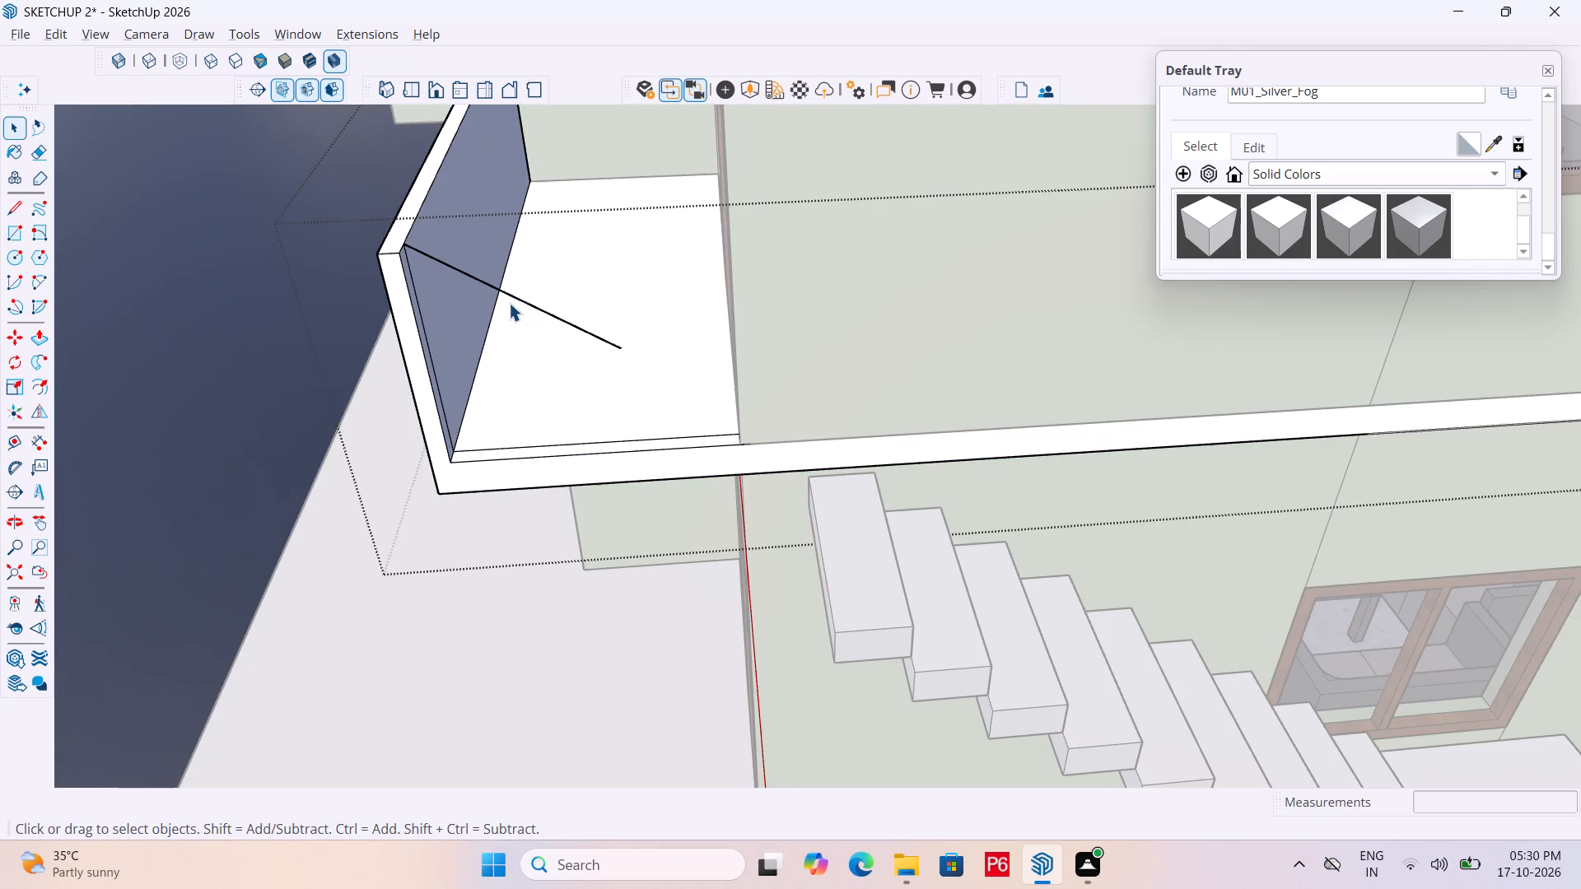
pyautogui.click(501, 296)
pyautogui.press('Delete')
pyautogui.click(199, 250)
# Save the model.
pyautogui.hotkey('ctrl', 's')
pyautogui.hotkey('ctrl', 's')
pyautogui.hotkey('ctrl', 's')
pyautogui.hotkey('ctrl', 's')
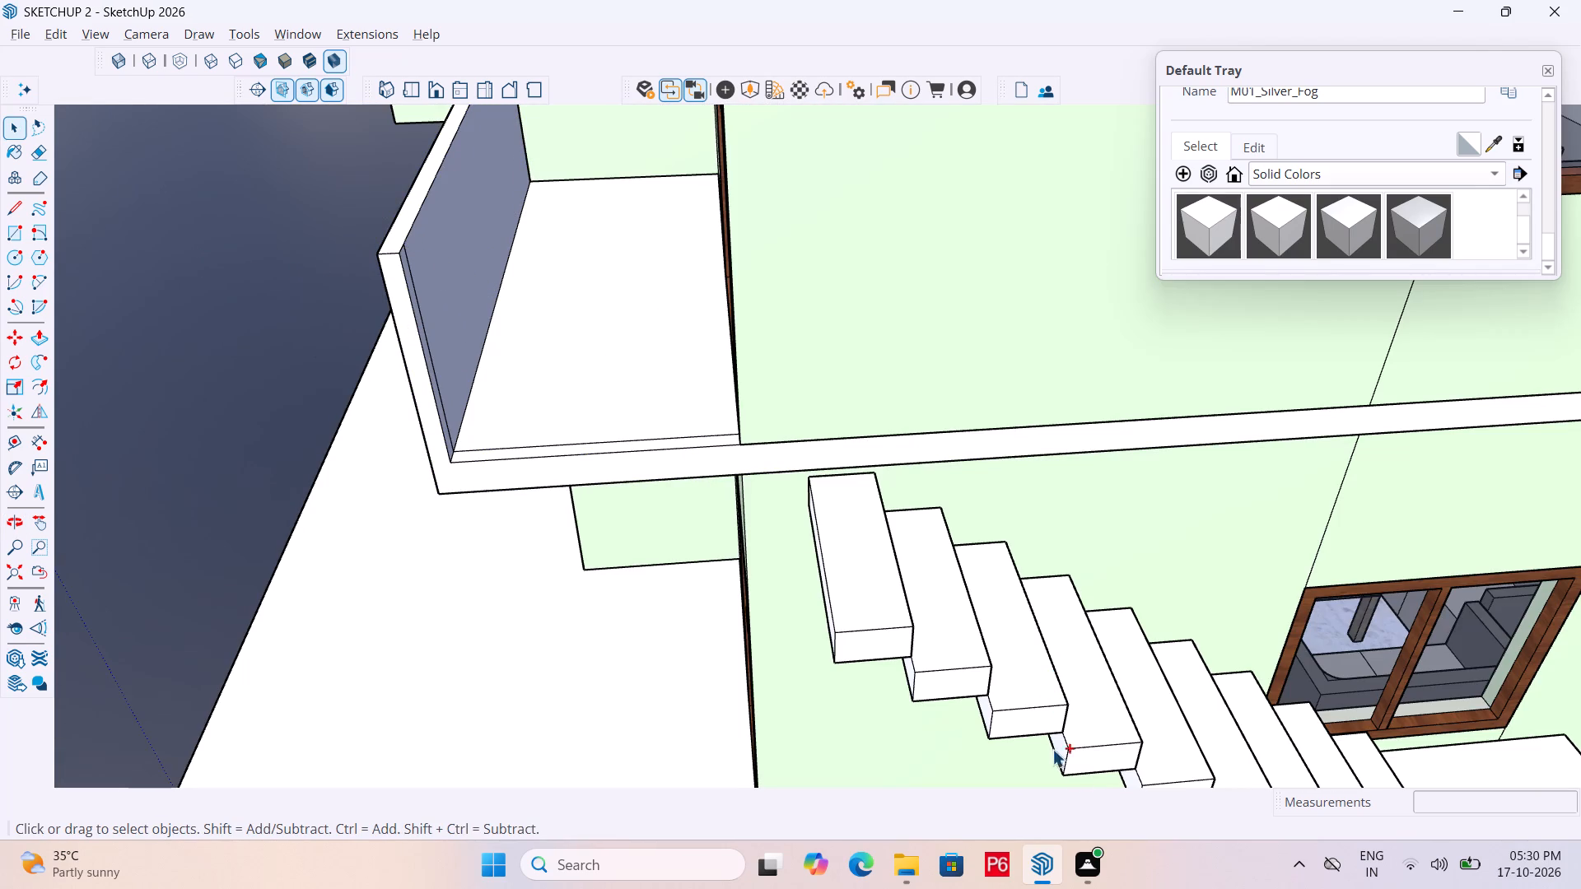
# Open the staircase group and copy its top tread corner to corner to add one more step at the balcony edge.
pyautogui.moveTo(853, 593); pyautogui.dragTo(851, 395, button='middle')
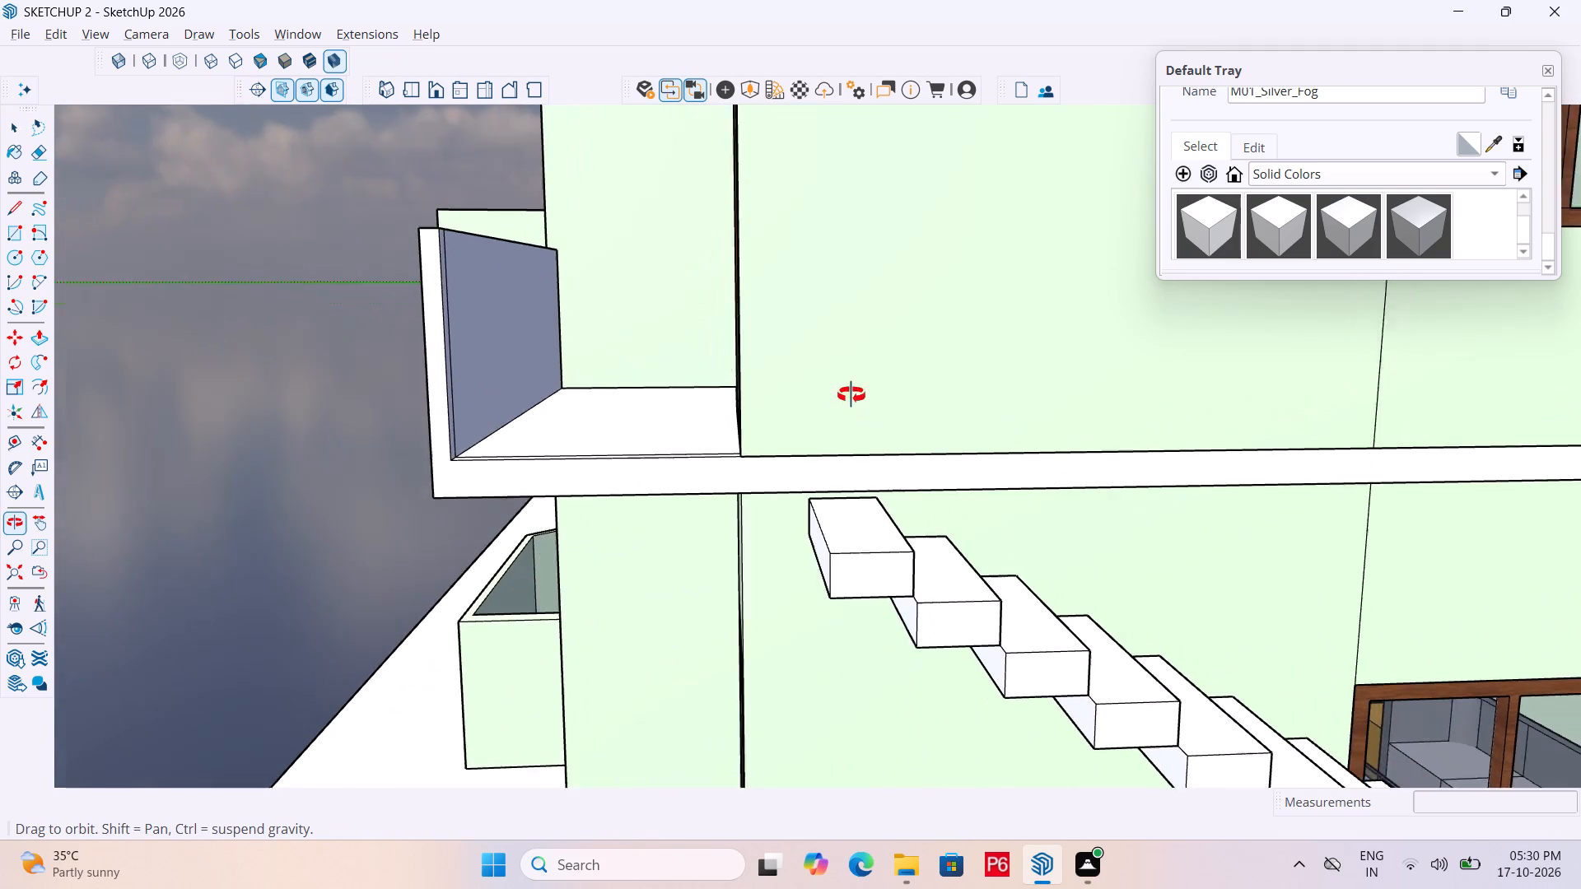
pyautogui.moveTo(851, 395); pyautogui.dragTo(851, 406, button='middle')
pyautogui.click(870, 566)
pyautogui.doubleClick(873, 583)
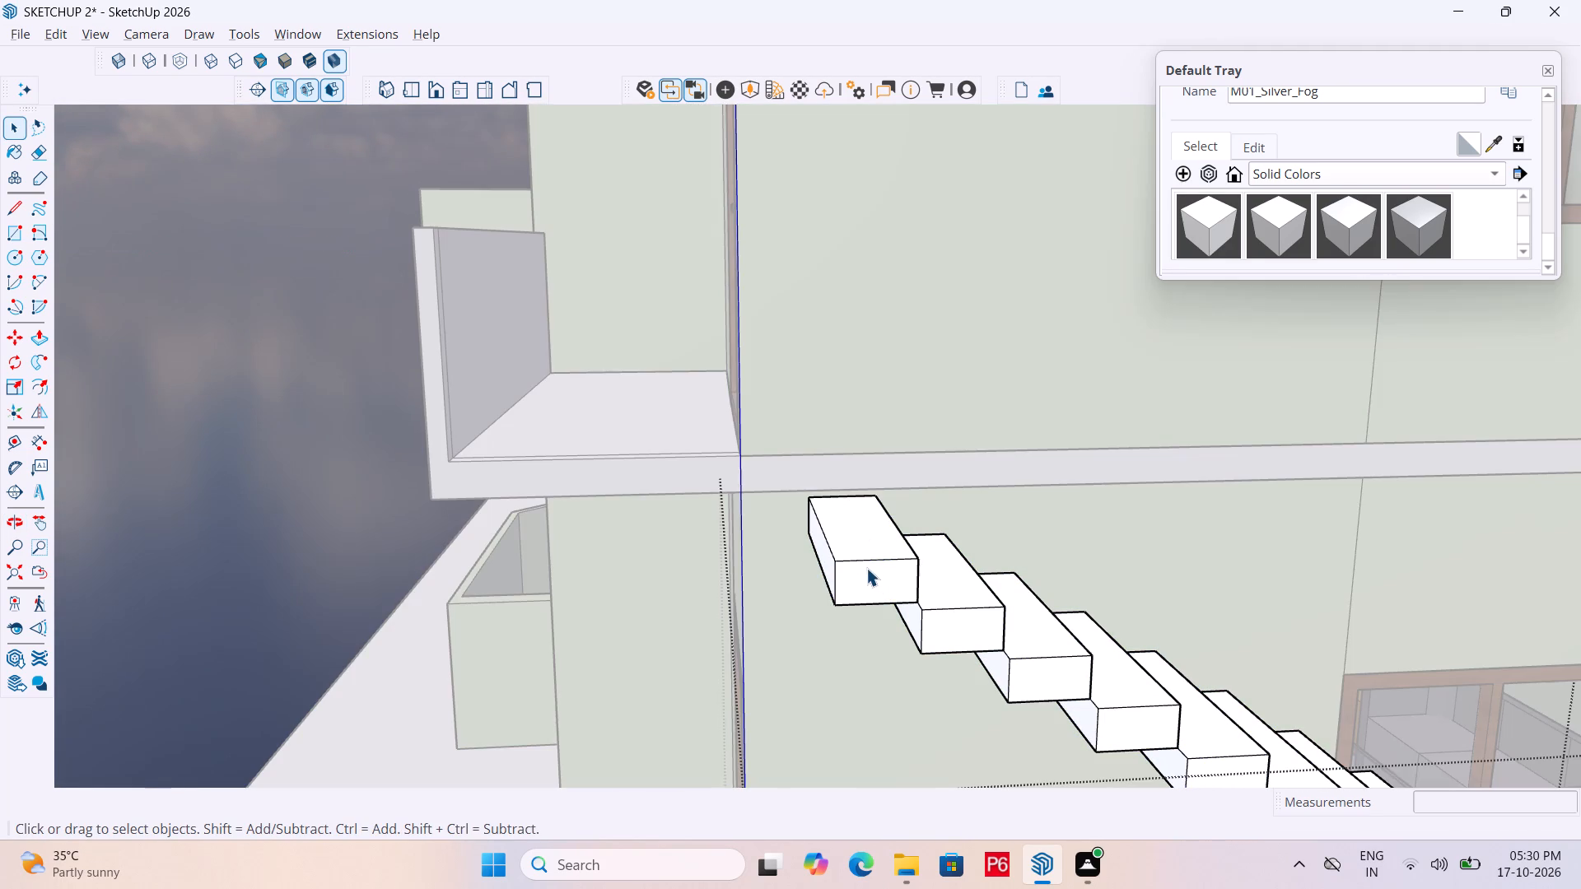
pyautogui.click(856, 561)
pyautogui.press('m')
pyautogui.click(916, 603)
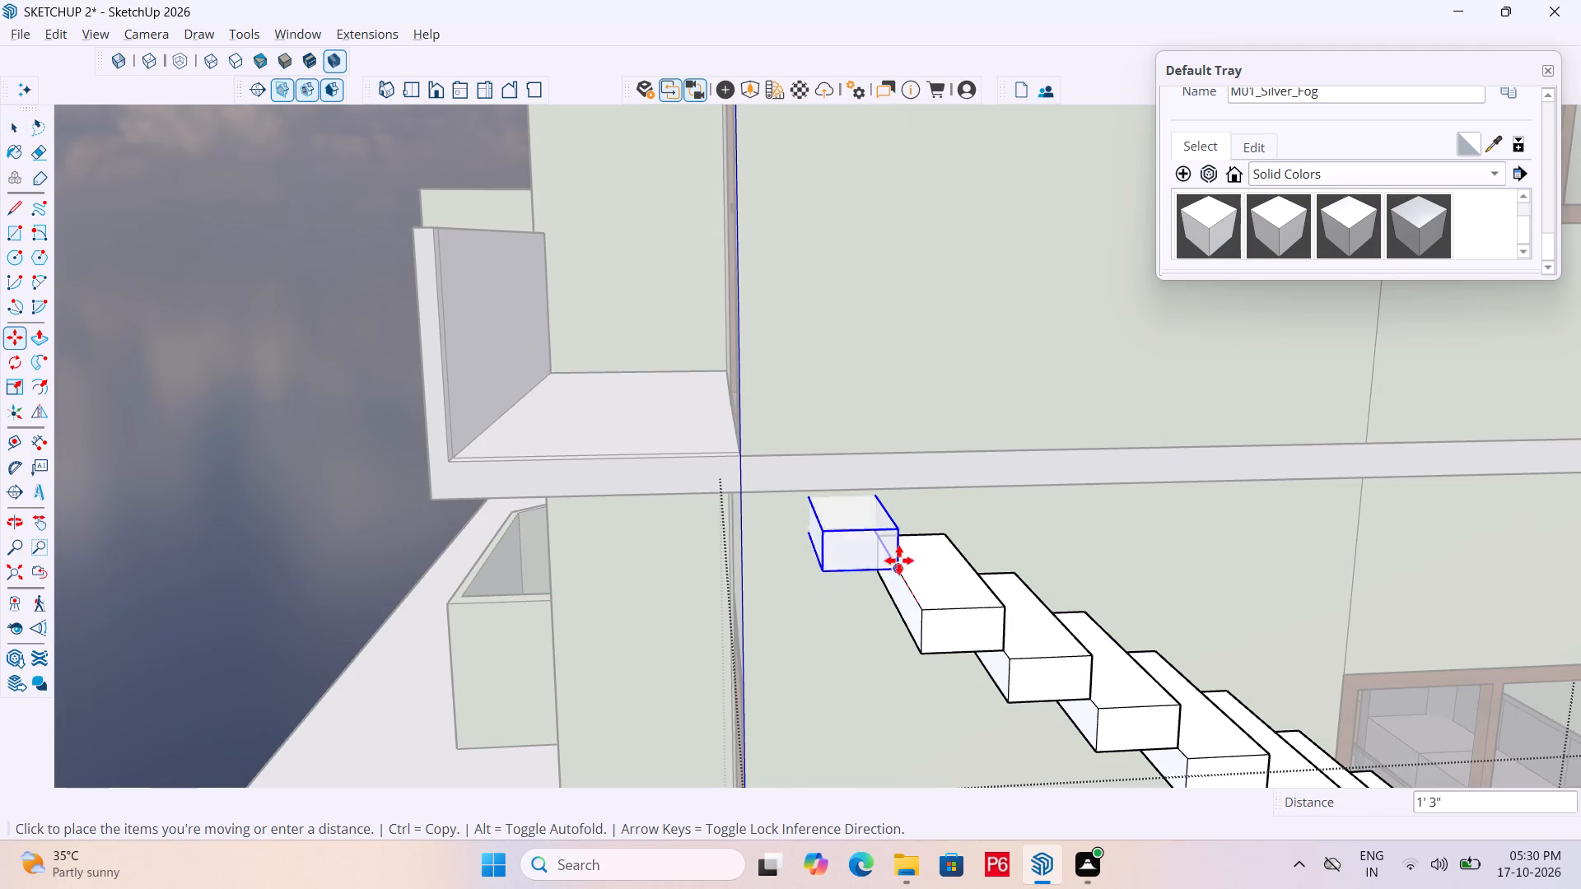
pyautogui.click(834, 559)
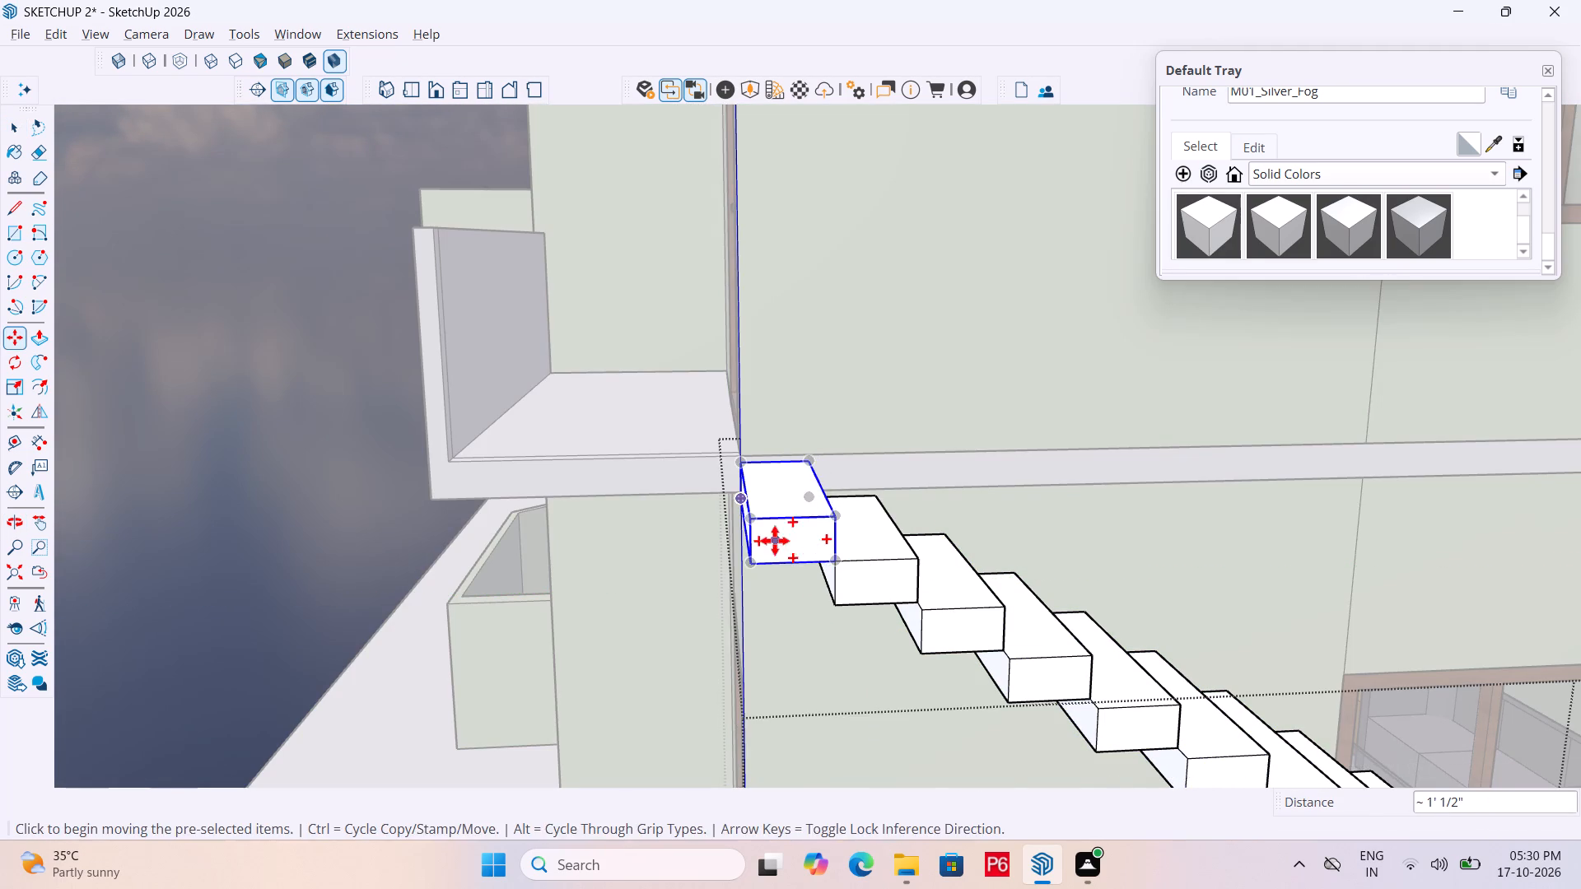
# Open the new top tread and pull its top face up 1" to the balcony floor level.
pyautogui.moveTo(775, 541); pyautogui.dragTo(753, 477, button='middle')
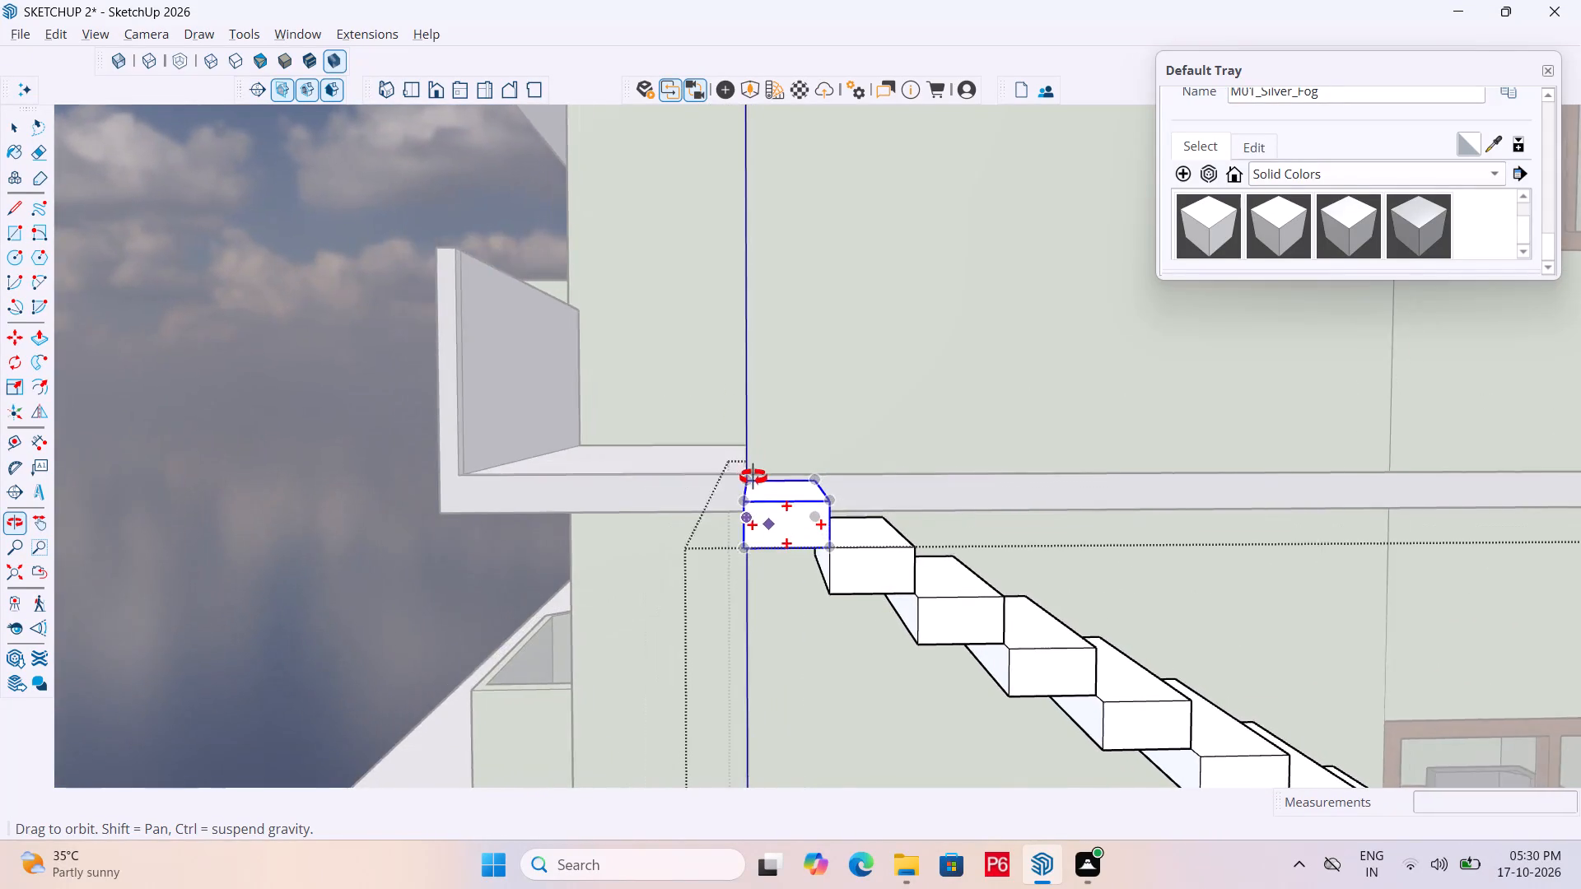
pyautogui.moveTo(753, 477); pyautogui.dragTo(770, 487, button='middle')
pyautogui.scroll(4, 795, 475)
pyautogui.moveTo(800, 500); pyautogui.dragTo(800, 531, button='middle')
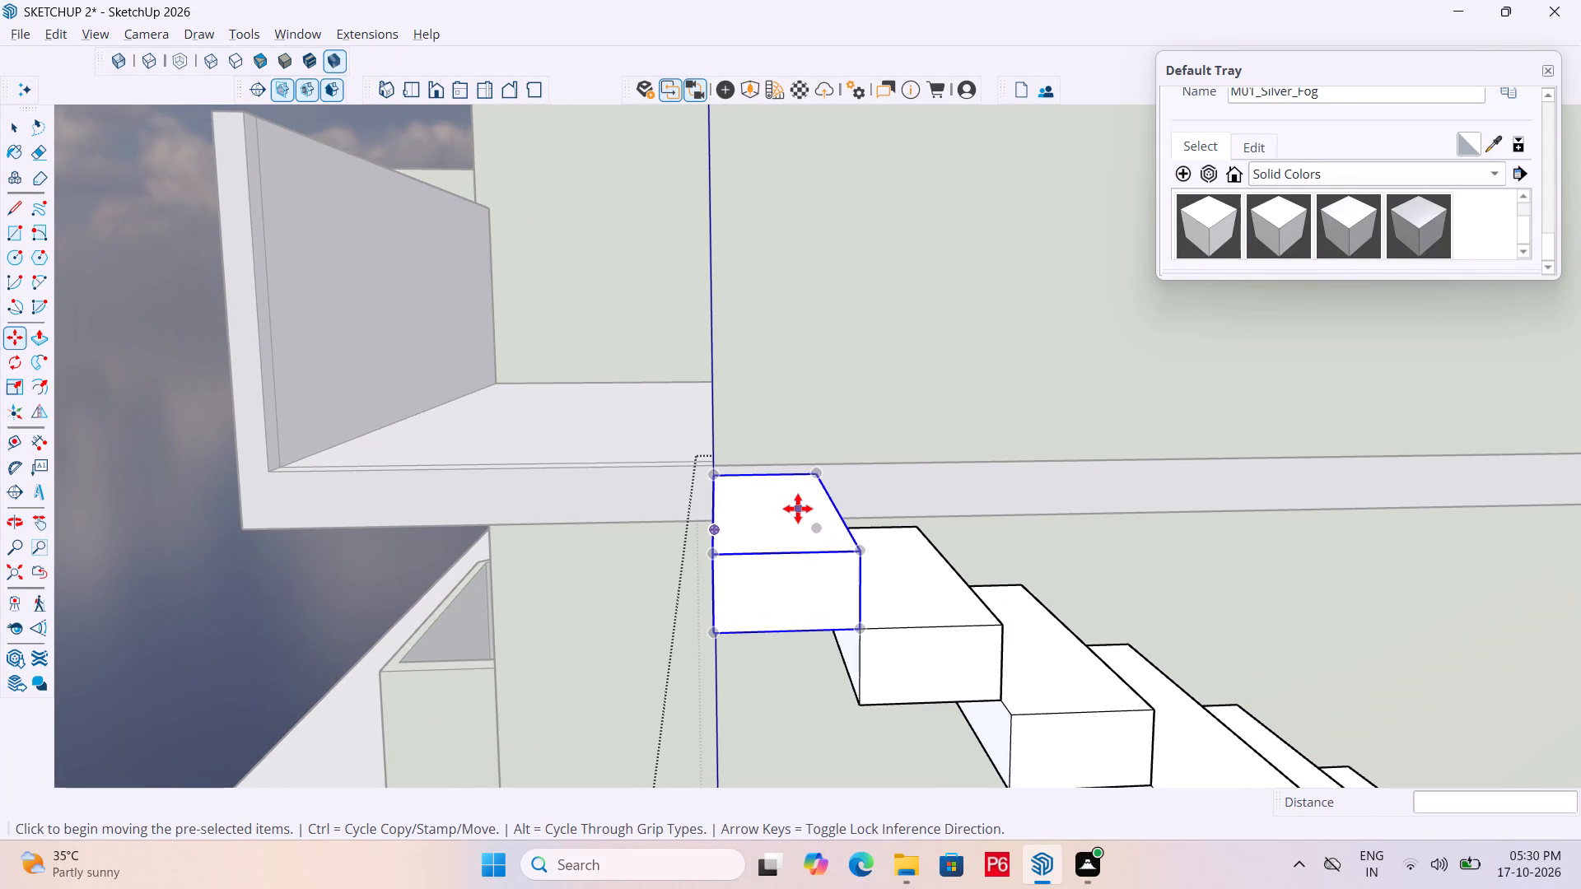
pyautogui.press('space')
pyautogui.doubleClick(794, 510)
pyautogui.click(780, 505)
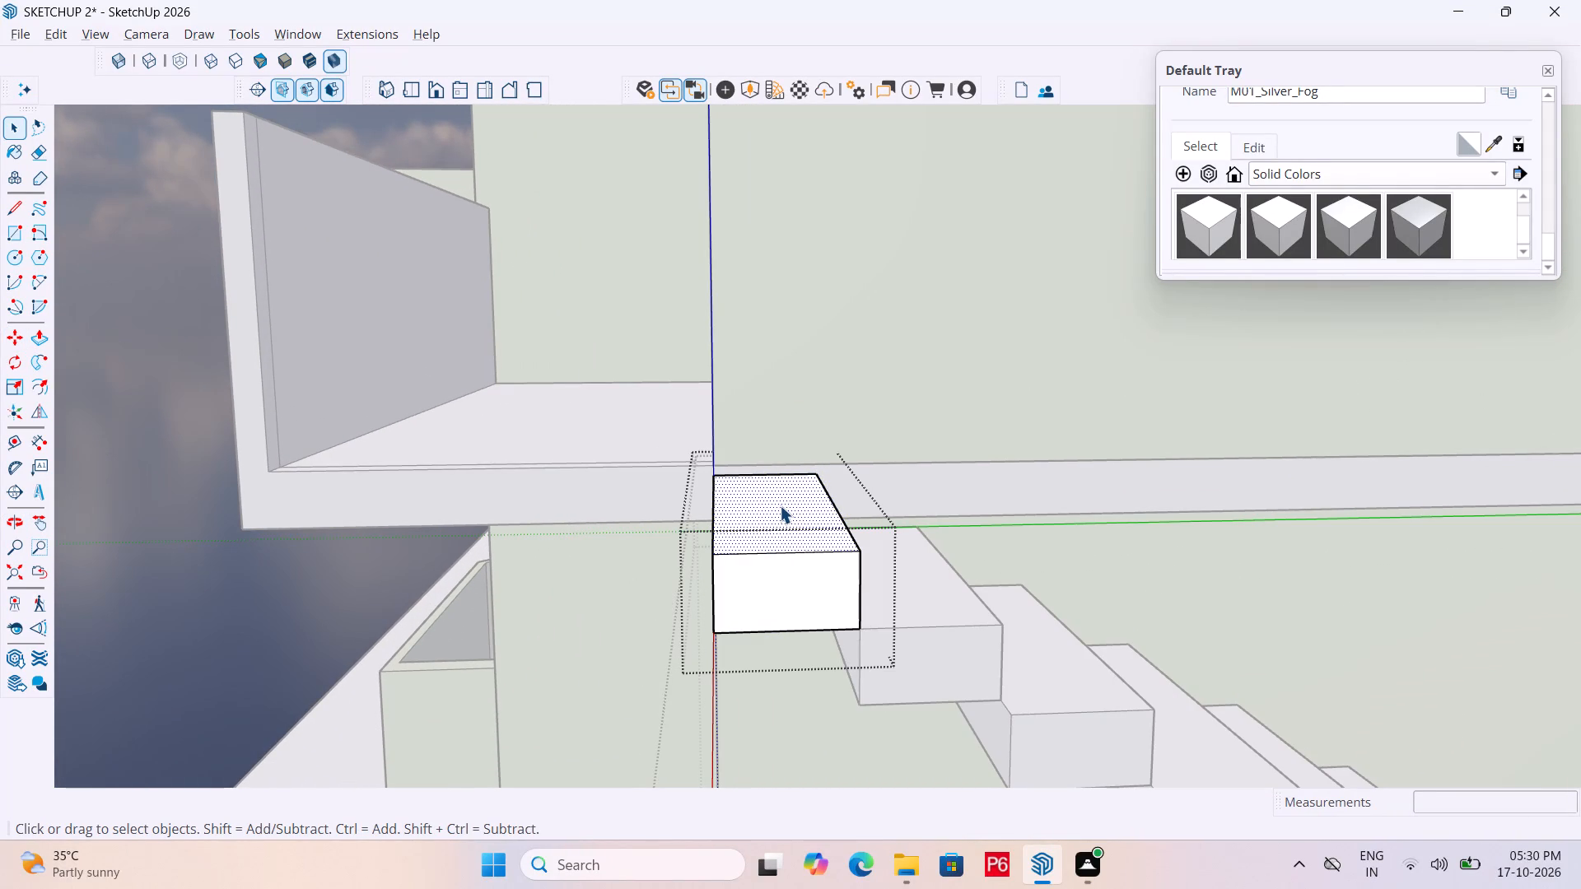
pyautogui.press('p')
pyautogui.click(780, 505)
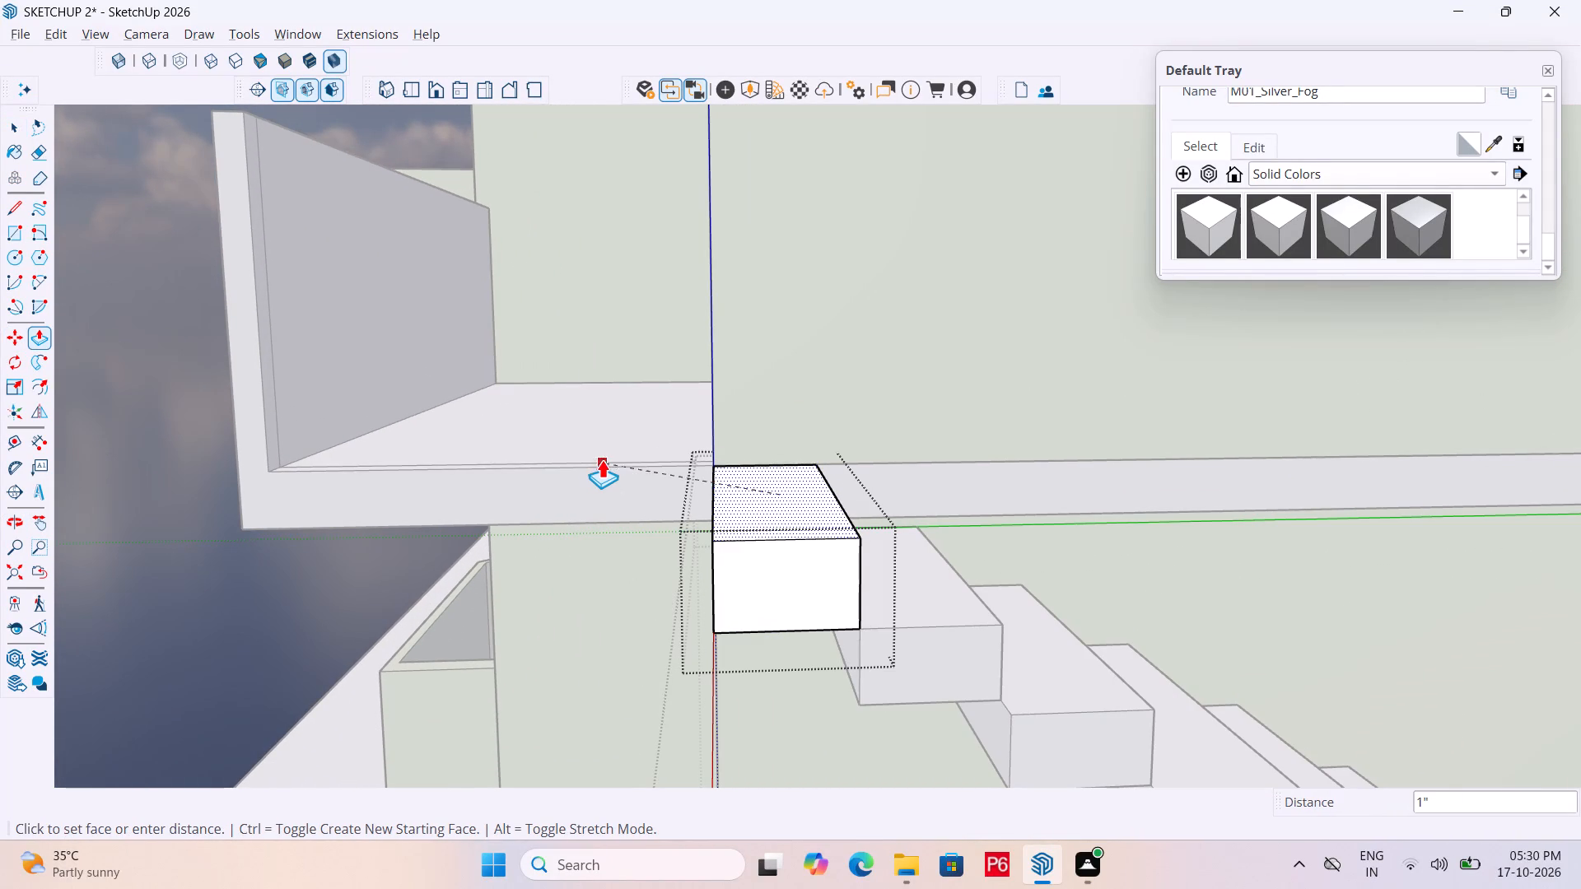
pyautogui.click(602, 459)
# Pull the top tread's outer side face out 3' 9 11/16" along the balcony opening to the parapet, forming an upper landing.
pyautogui.moveTo(722, 482); pyautogui.dragTo(856, 488, button='middle')
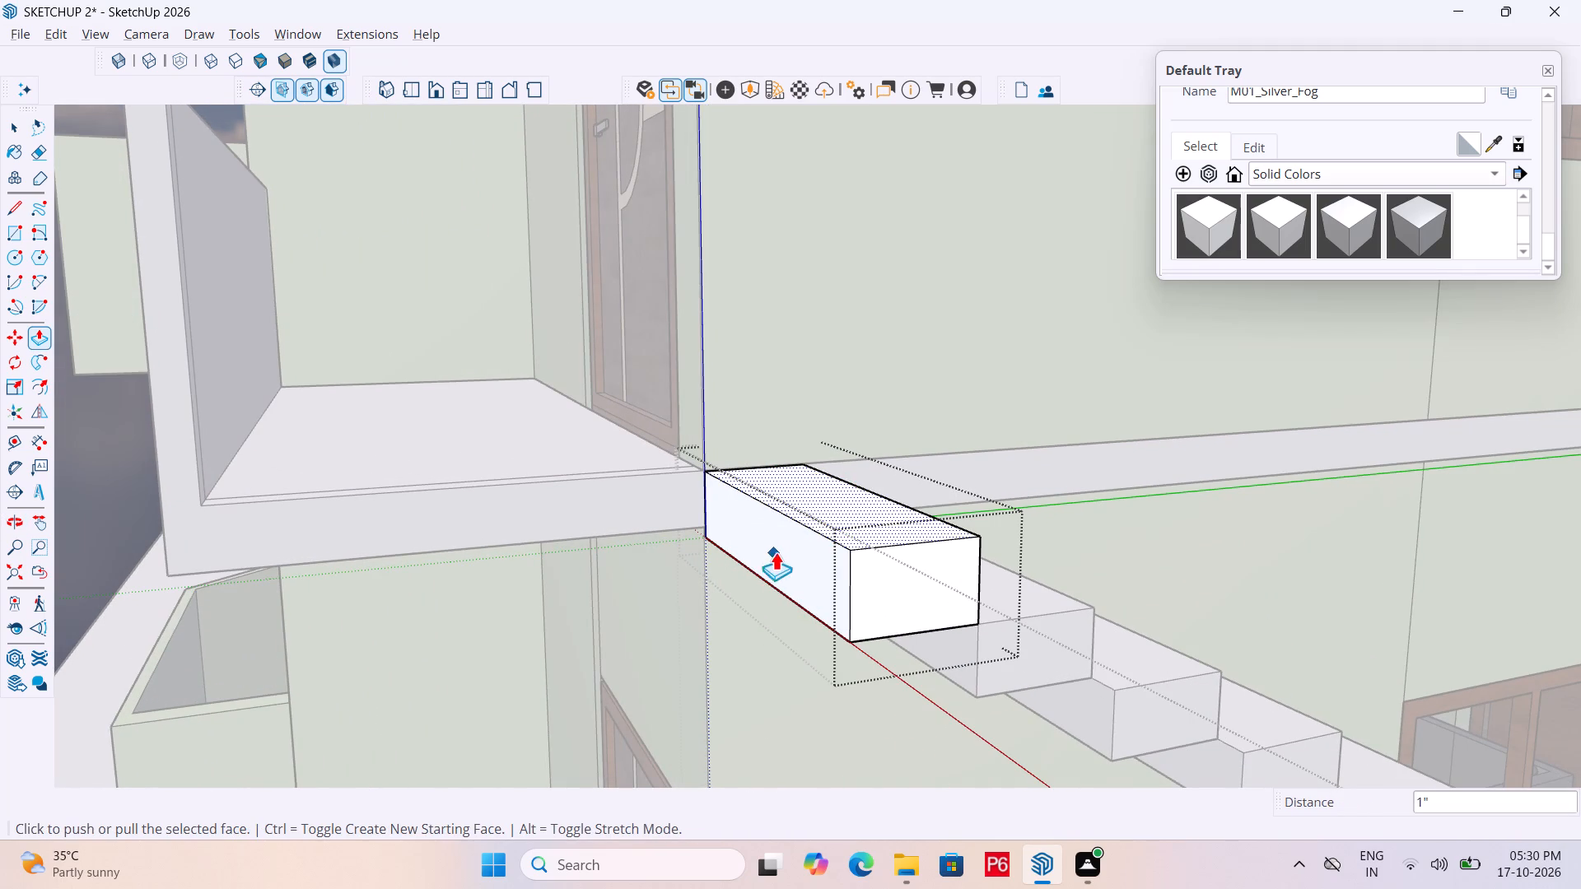
pyautogui.press('space')
pyautogui.doubleClick(779, 543)
pyautogui.press('p')
pyautogui.click(780, 543)
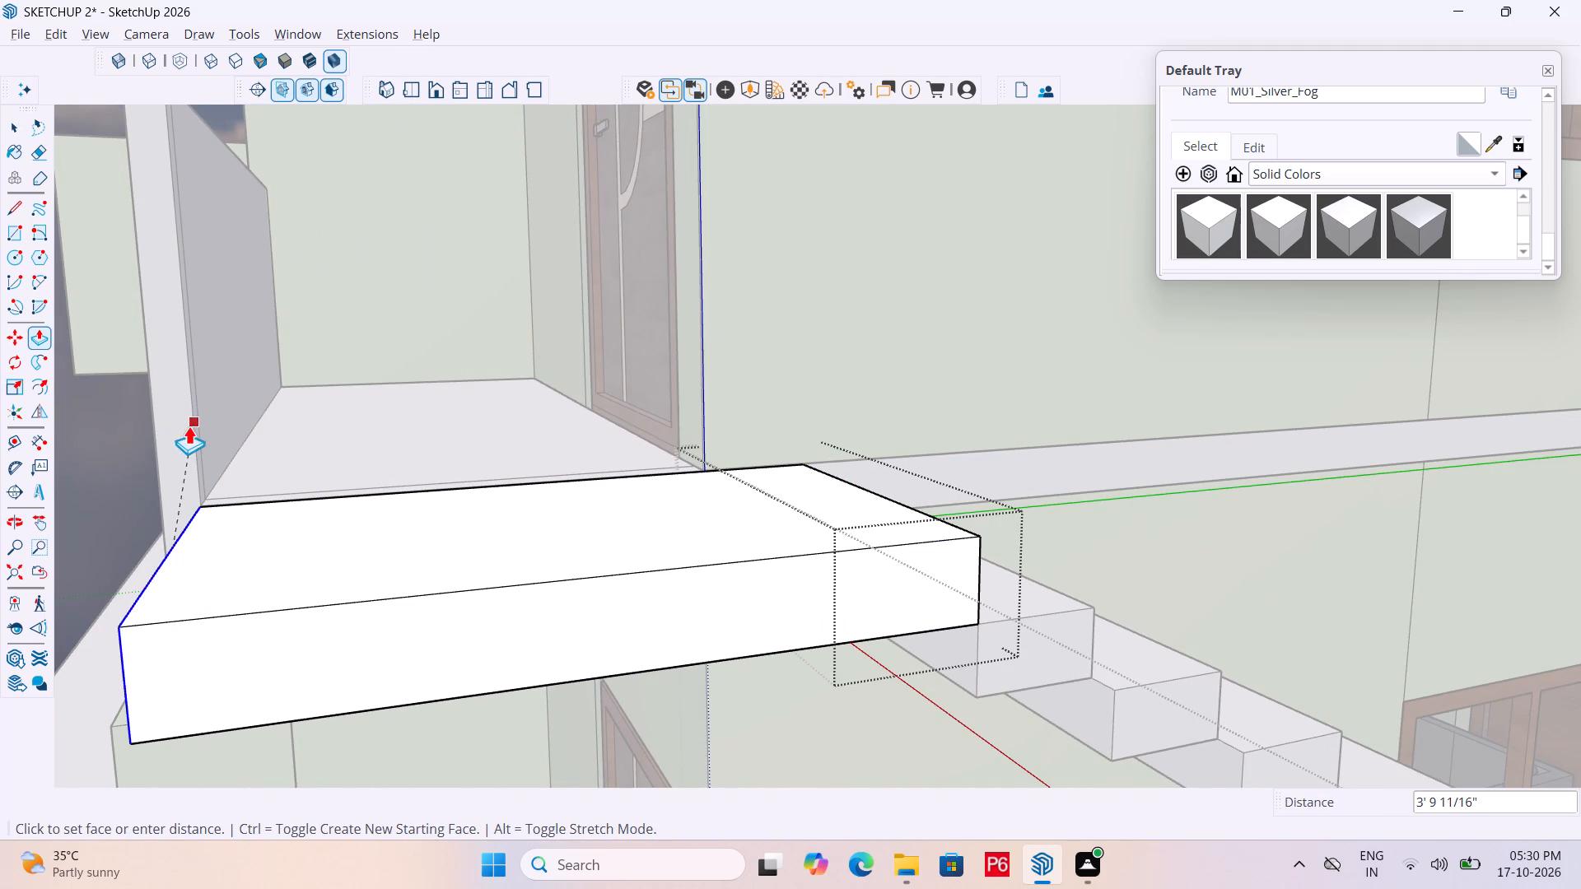
pyautogui.moveTo(196, 440); pyautogui.dragTo(238, 440)
pyautogui.moveTo(310, 450); pyautogui.dragTo(557, 442, button='middle')
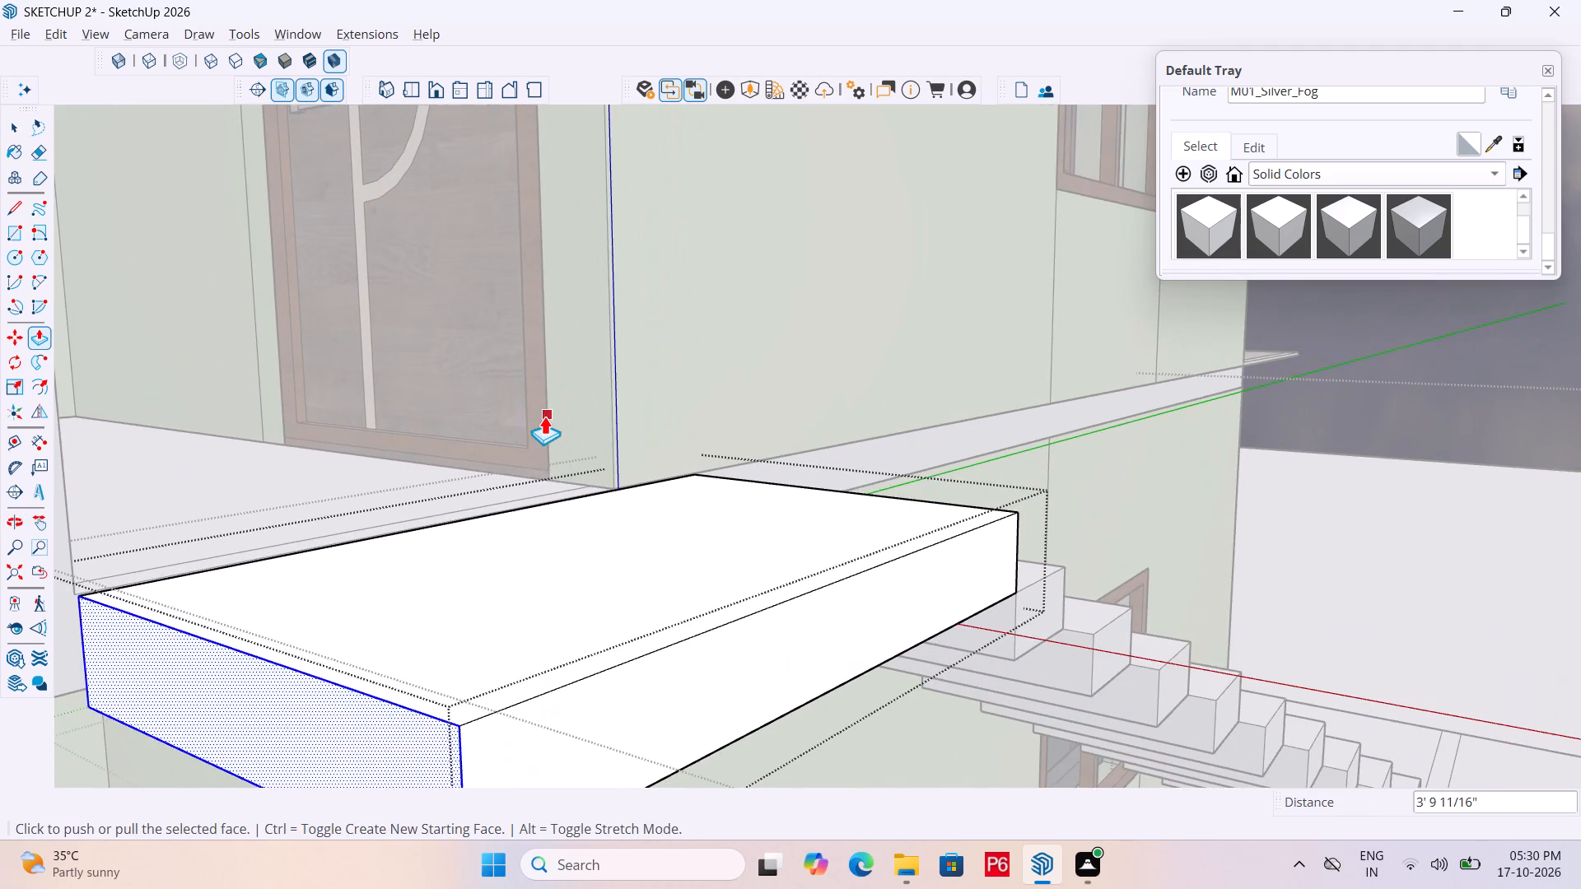
pyautogui.scroll(-7, 541, 417)
pyautogui.scroll(1, 492, 429)
pyautogui.scroll(-4, 486, 424)
pyautogui.press('space')
pyautogui.click(1248, 368)
pyautogui.doubleClick(1262, 406)
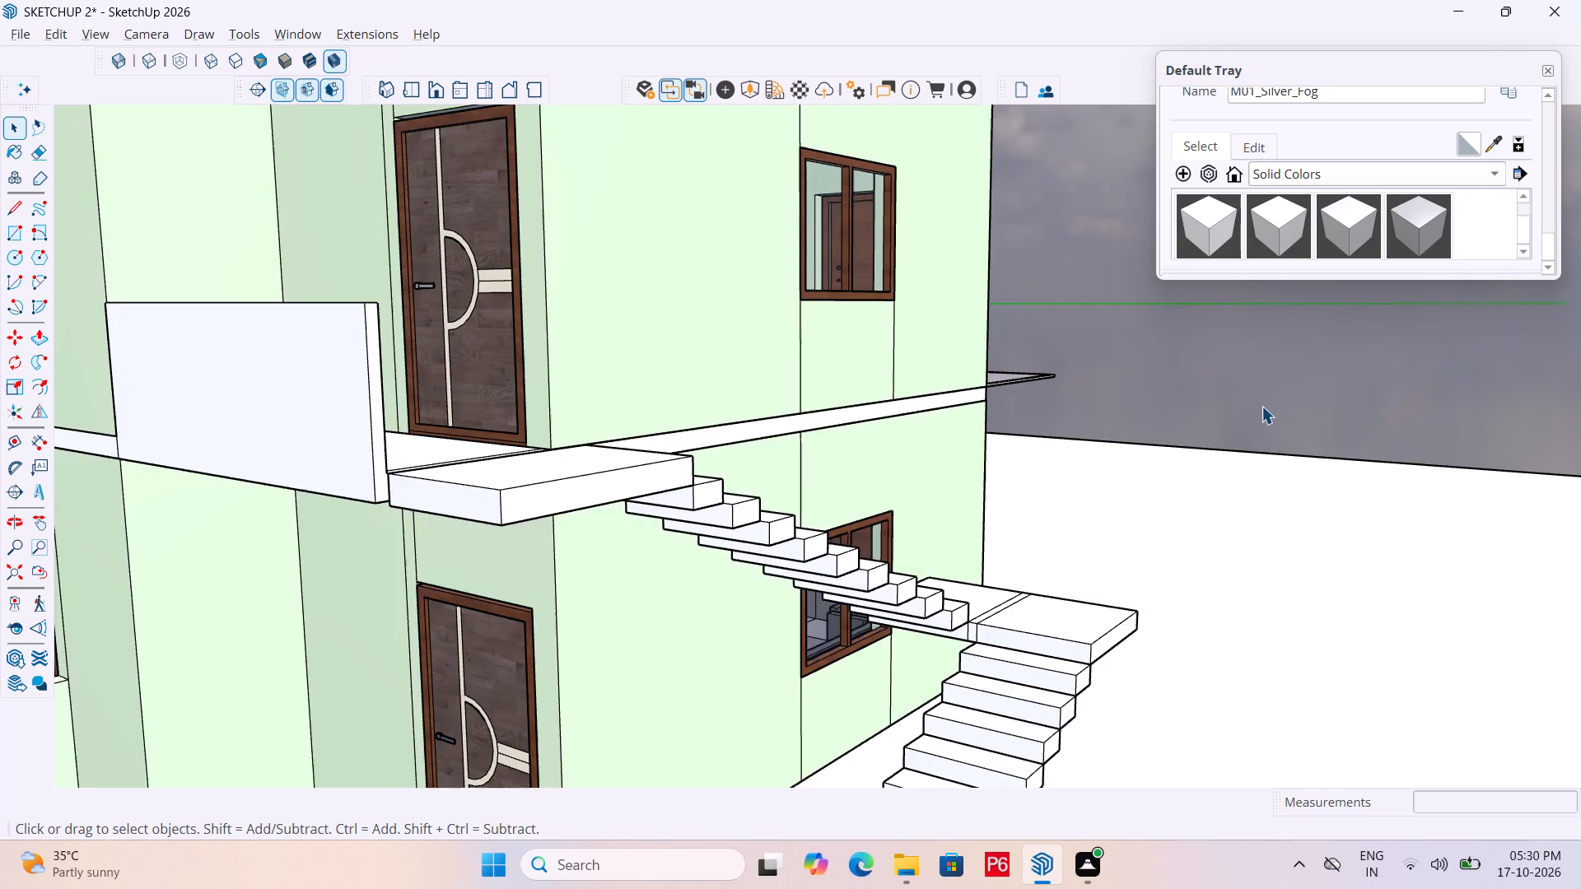
# Open the upper landing slab inside the staircase group for editing, at the gap between it and the balcony edge.
pyautogui.moveTo(973, 434); pyautogui.dragTo(994, 505, button='middle')
pyautogui.scroll(-5, 1021, 482)
pyautogui.moveTo(821, 597); pyautogui.dragTo(817, 603, button='middle')
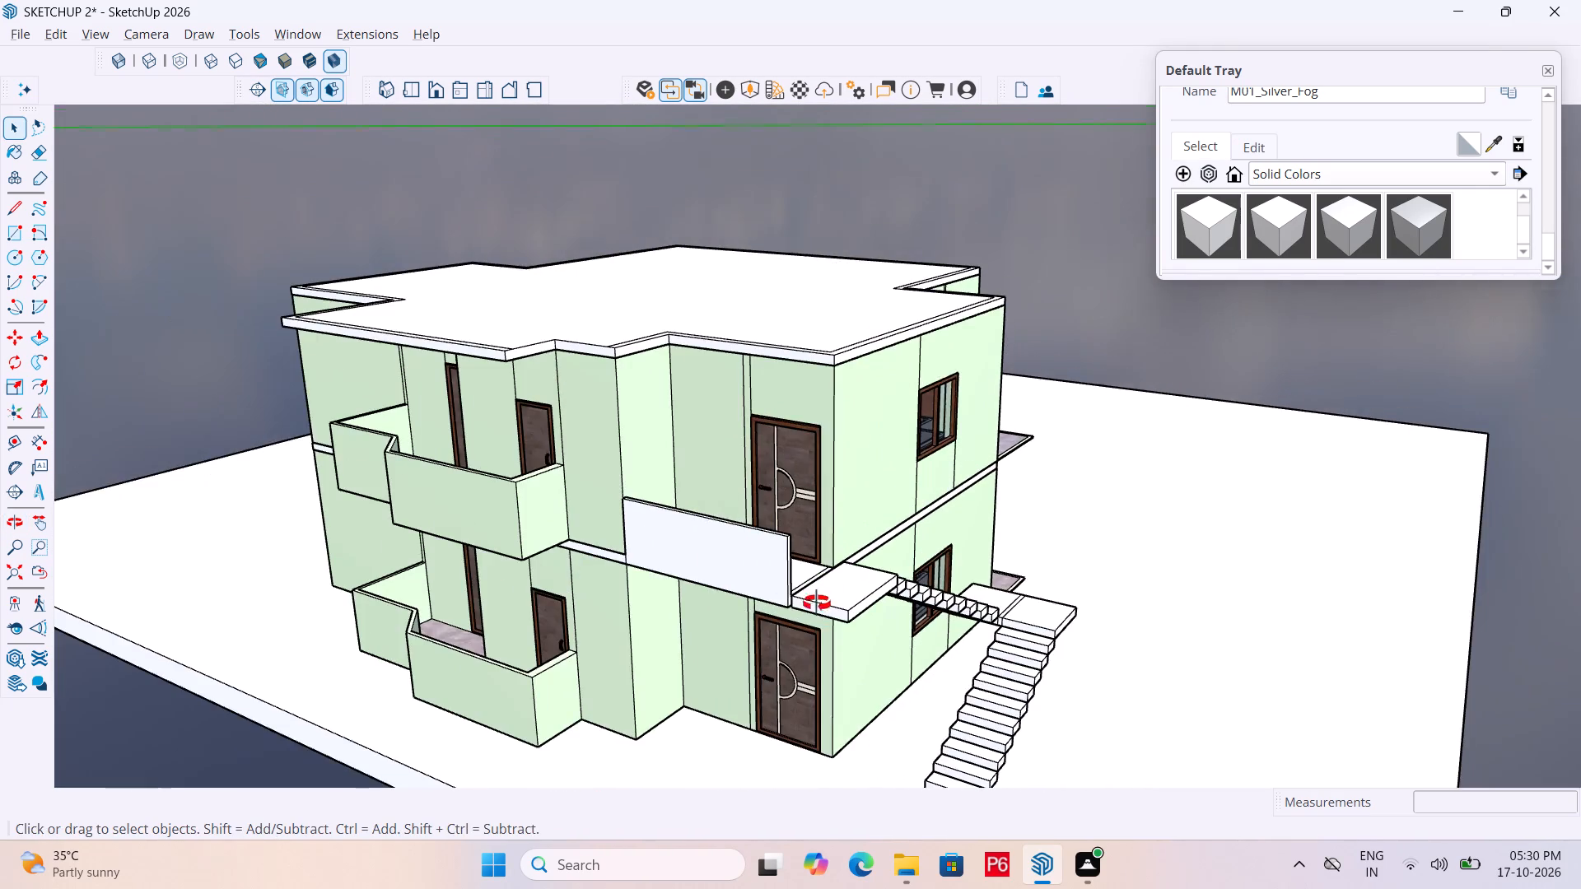
pyautogui.moveTo(817, 603); pyautogui.dragTo(743, 694, button='middle')
pyautogui.scroll(20, 765, 675)
pyautogui.scroll(5, 765, 675)
pyautogui.moveTo(715, 671); pyautogui.dragTo(724, 669, button='middle')
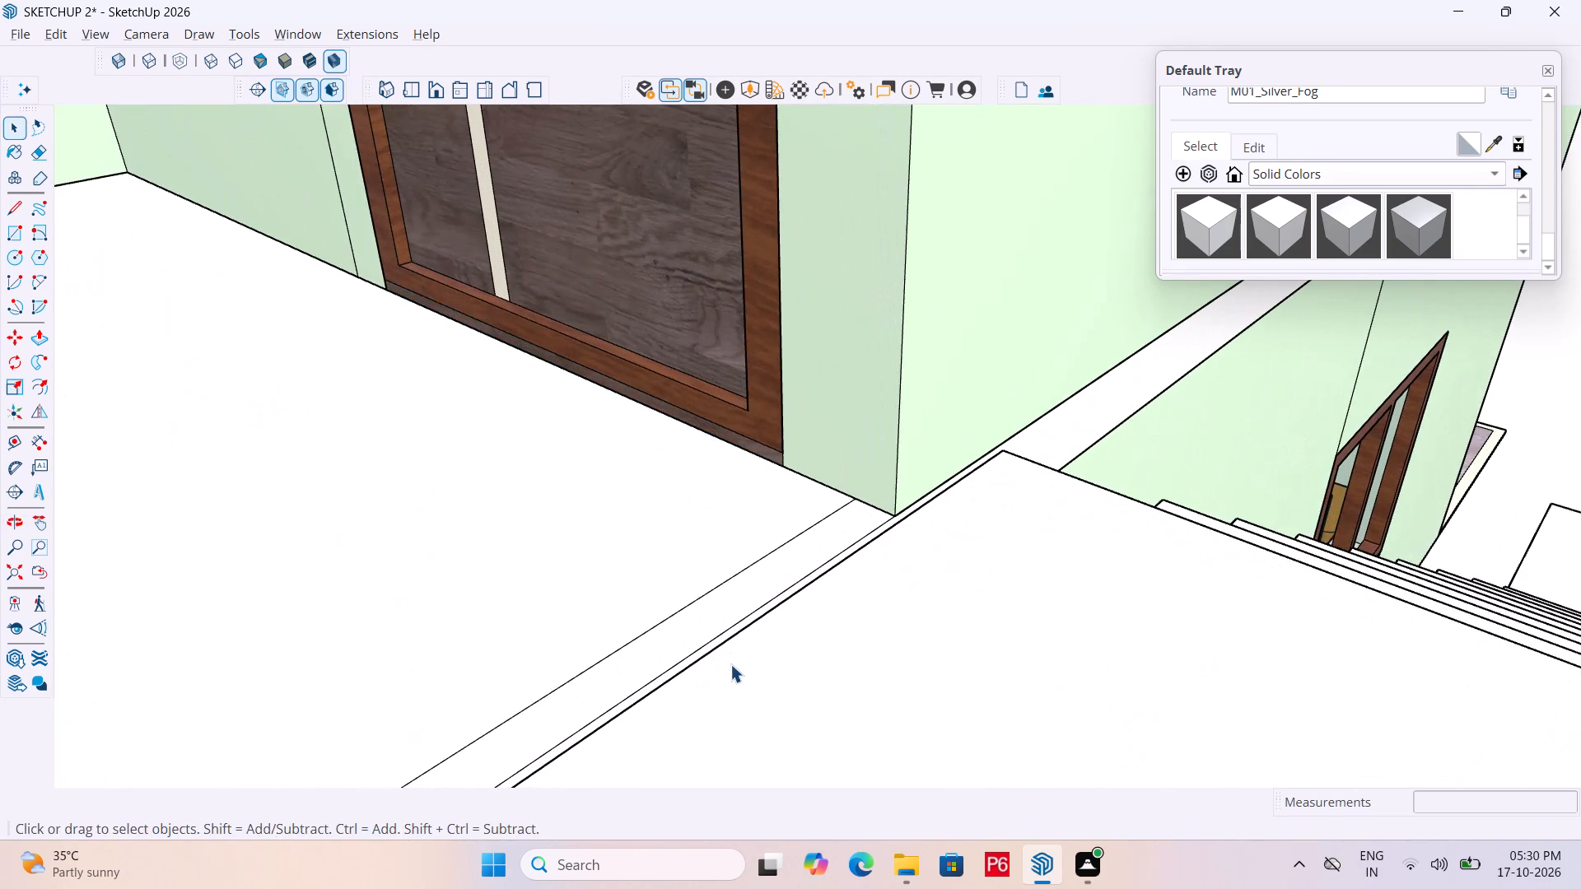
pyautogui.scroll(-4, 712, 644)
pyautogui.moveTo(711, 645); pyautogui.dragTo(1021, 689, button='middle')
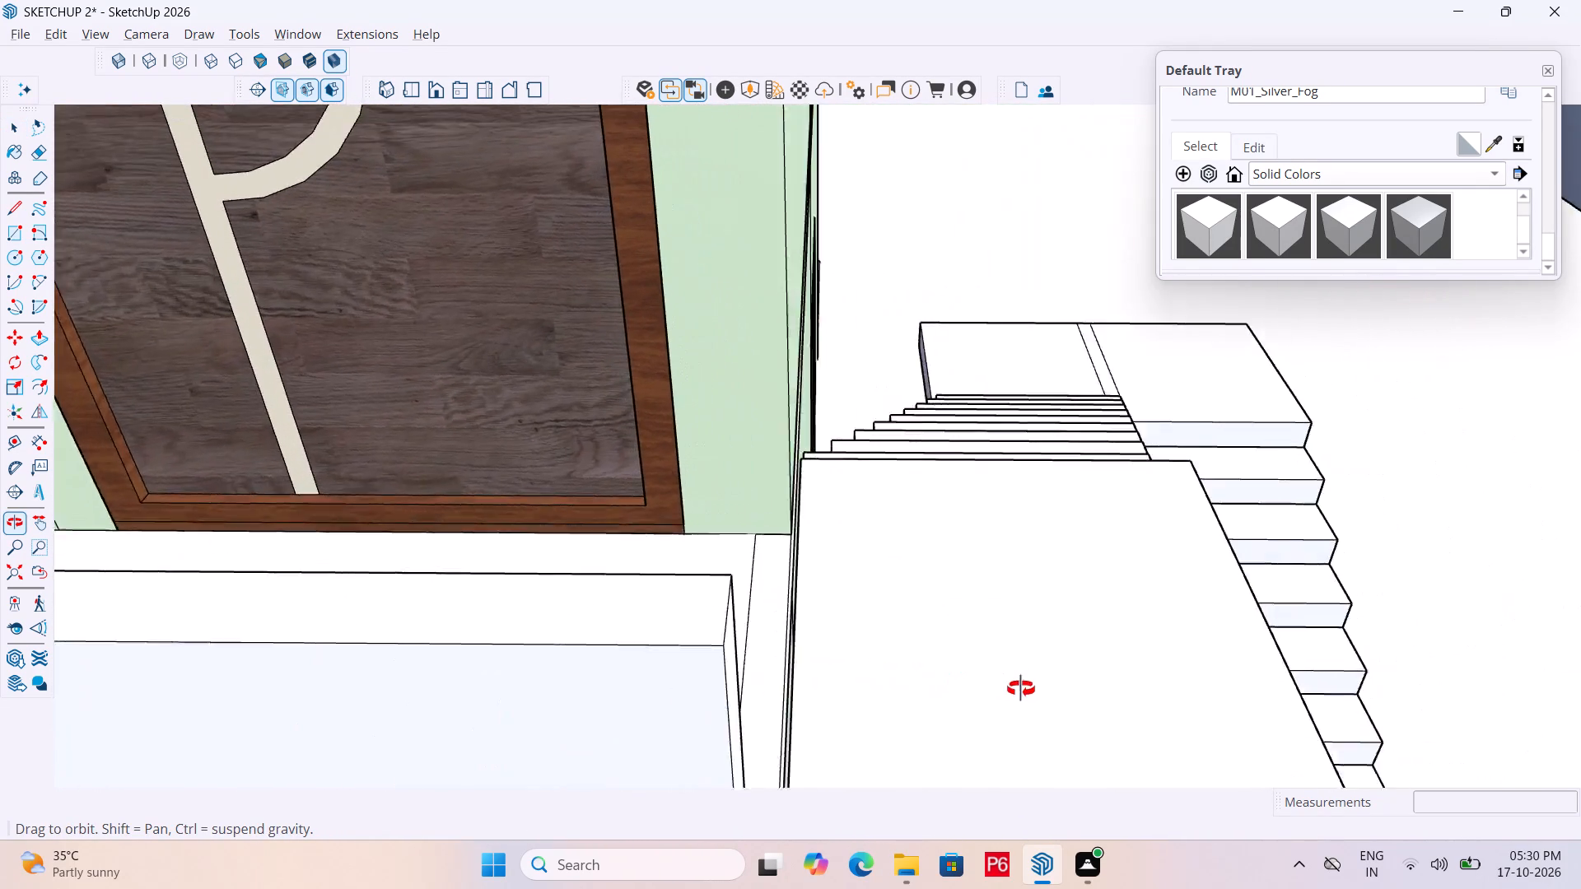
pyautogui.moveTo(1021, 689); pyautogui.dragTo(1128, 724, button='middle')
pyautogui.scroll(7, 887, 626)
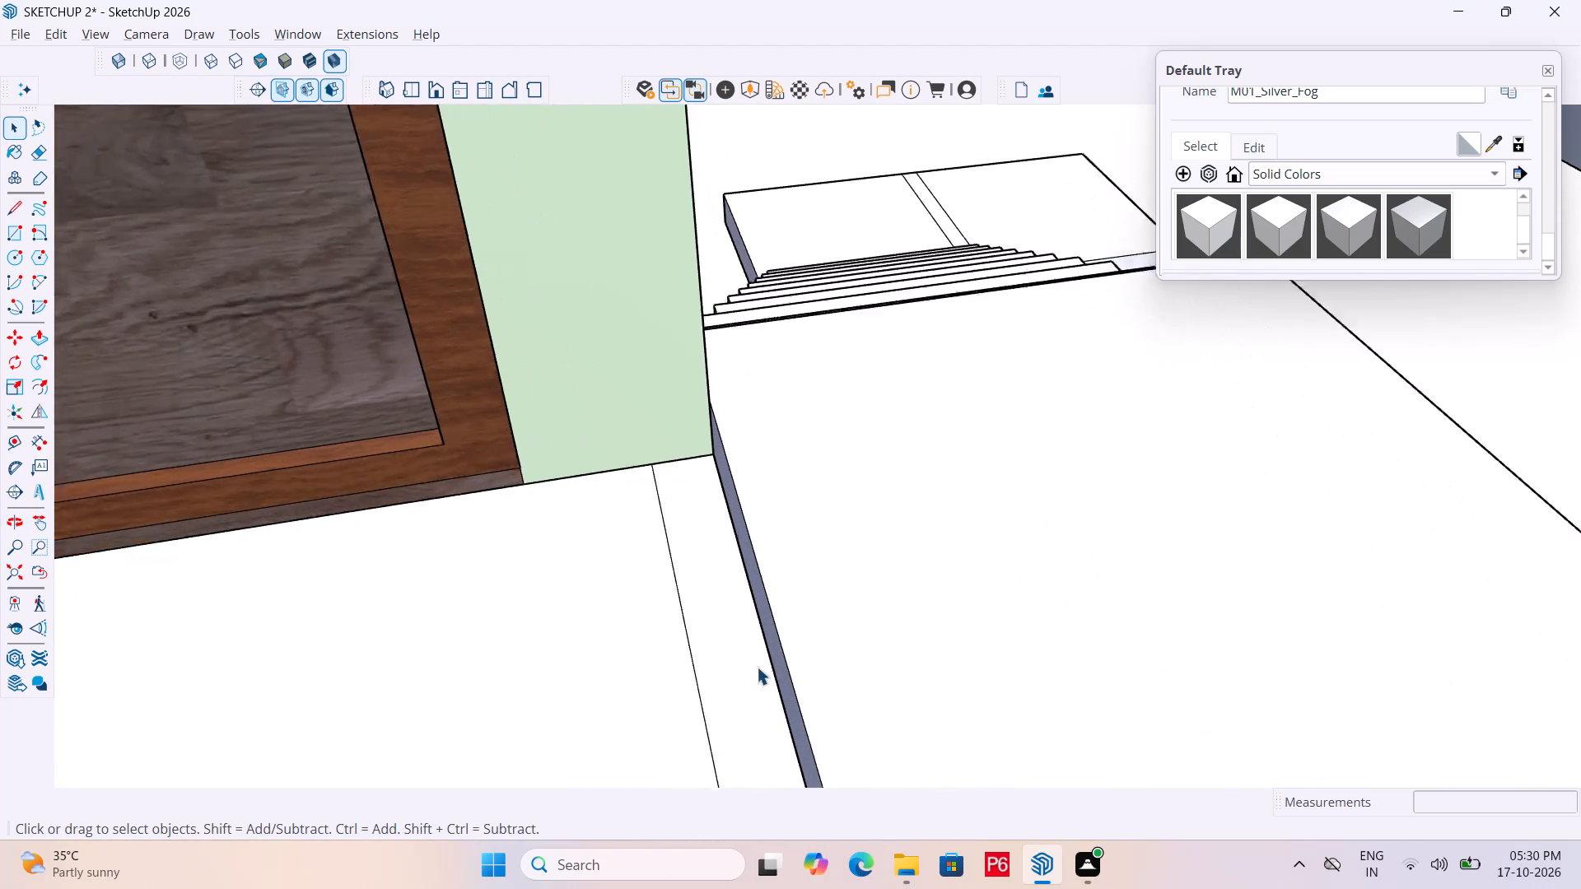
pyautogui.scroll(2, 757, 667)
pyautogui.click(784, 661)
pyautogui.doubleClick(784, 661)
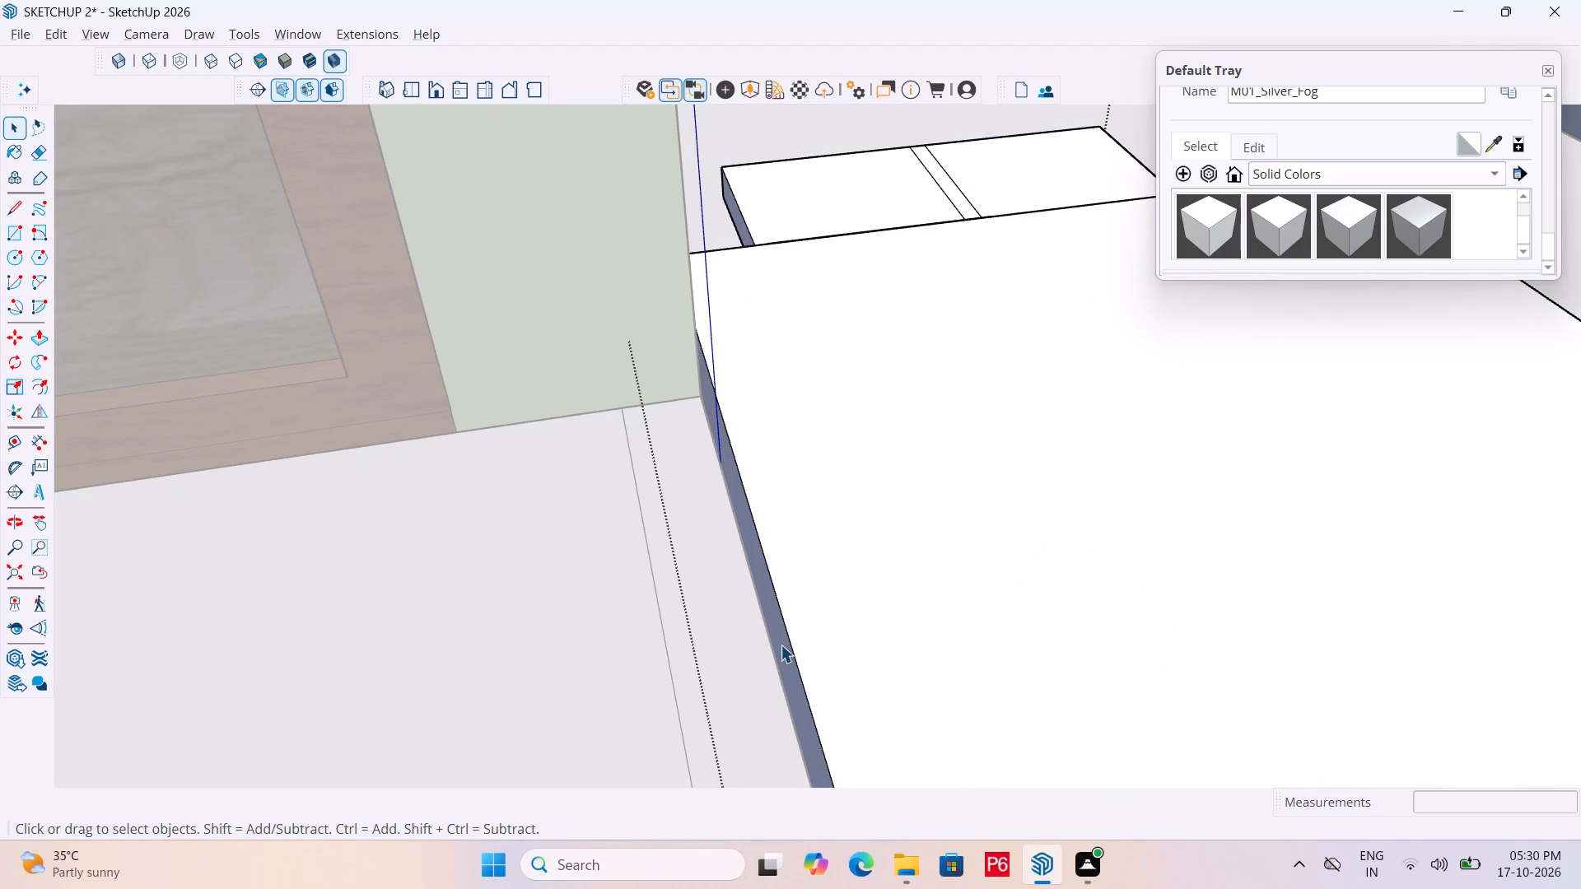
pyautogui.click(781, 645)
pyautogui.scroll(5, 781, 645)
pyautogui.click(781, 645)
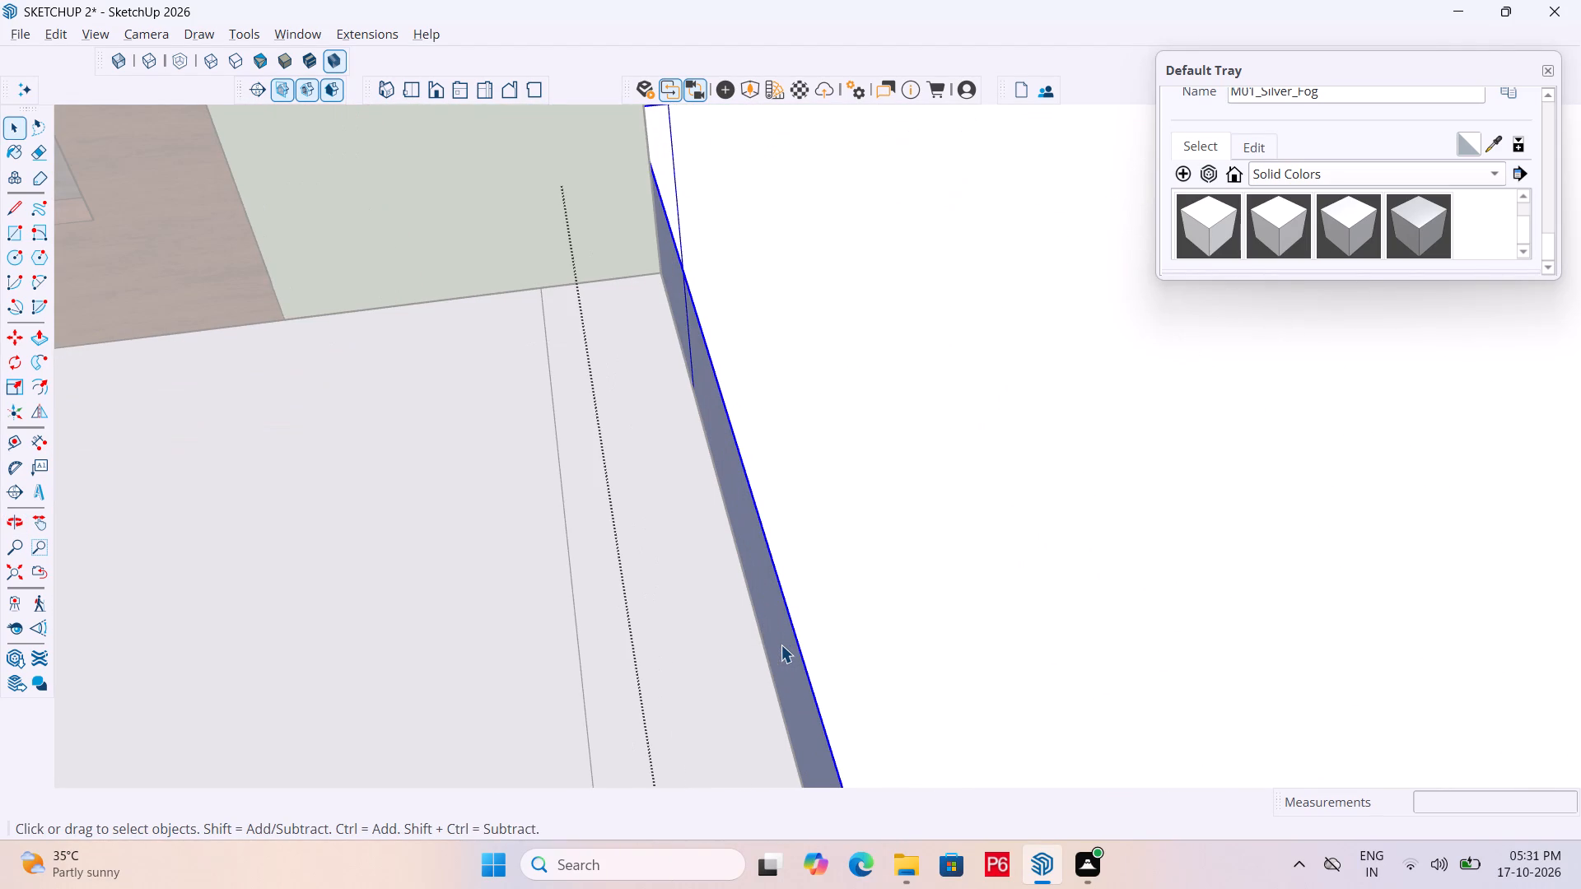
pyautogui.click(768, 606)
pyautogui.click(773, 603)
pyautogui.press('p')
pyautogui.click(773, 607)
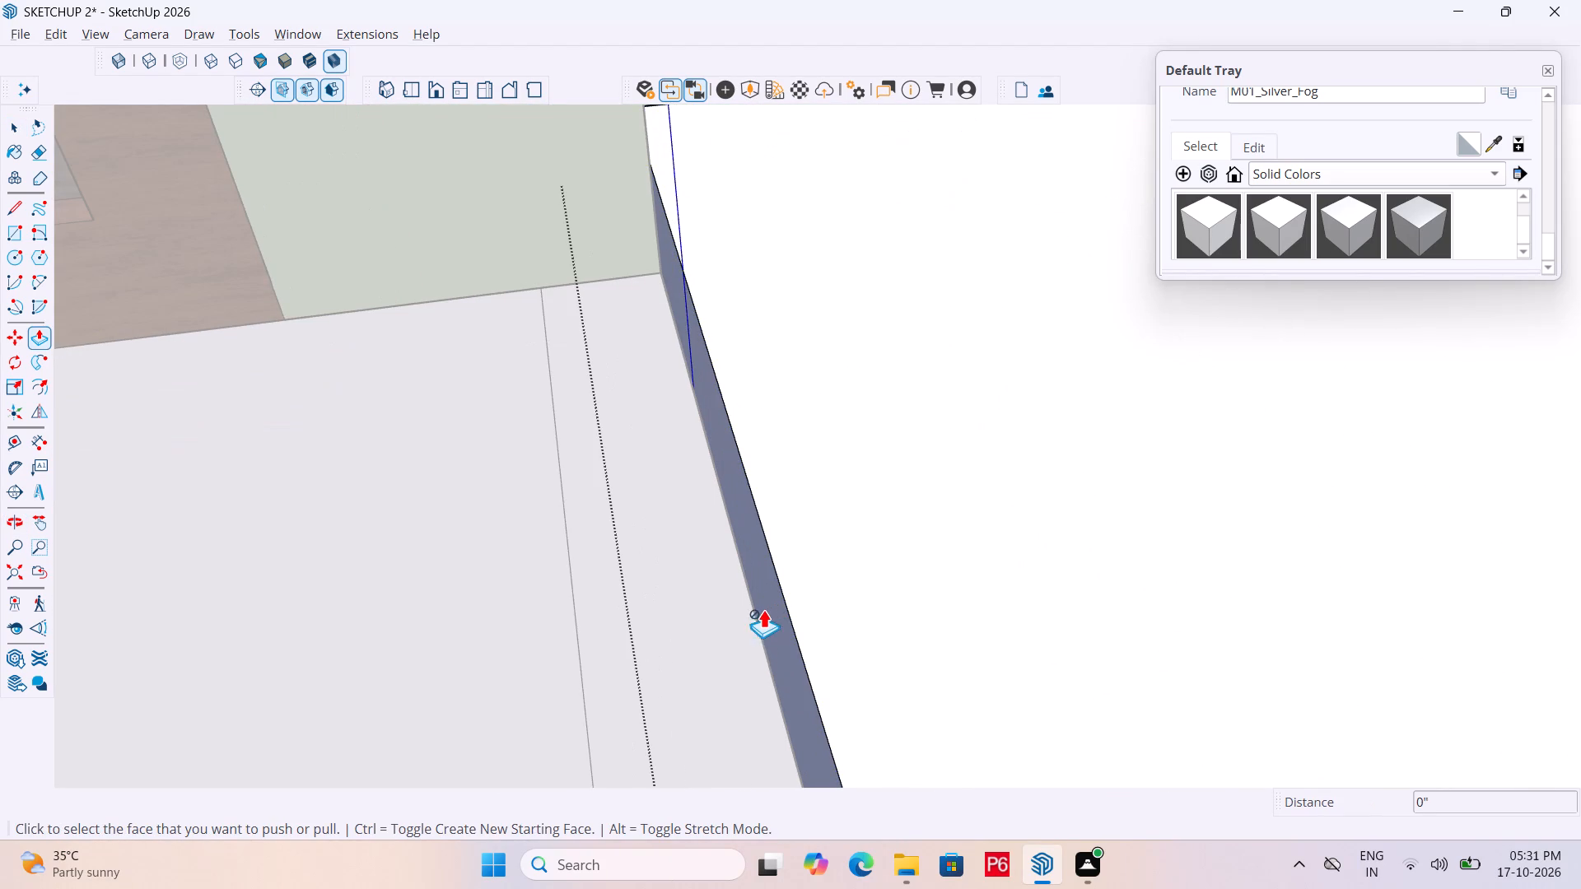
pyautogui.click(795, 644)
pyautogui.press('space')
pyautogui.doubleClick(785, 665)
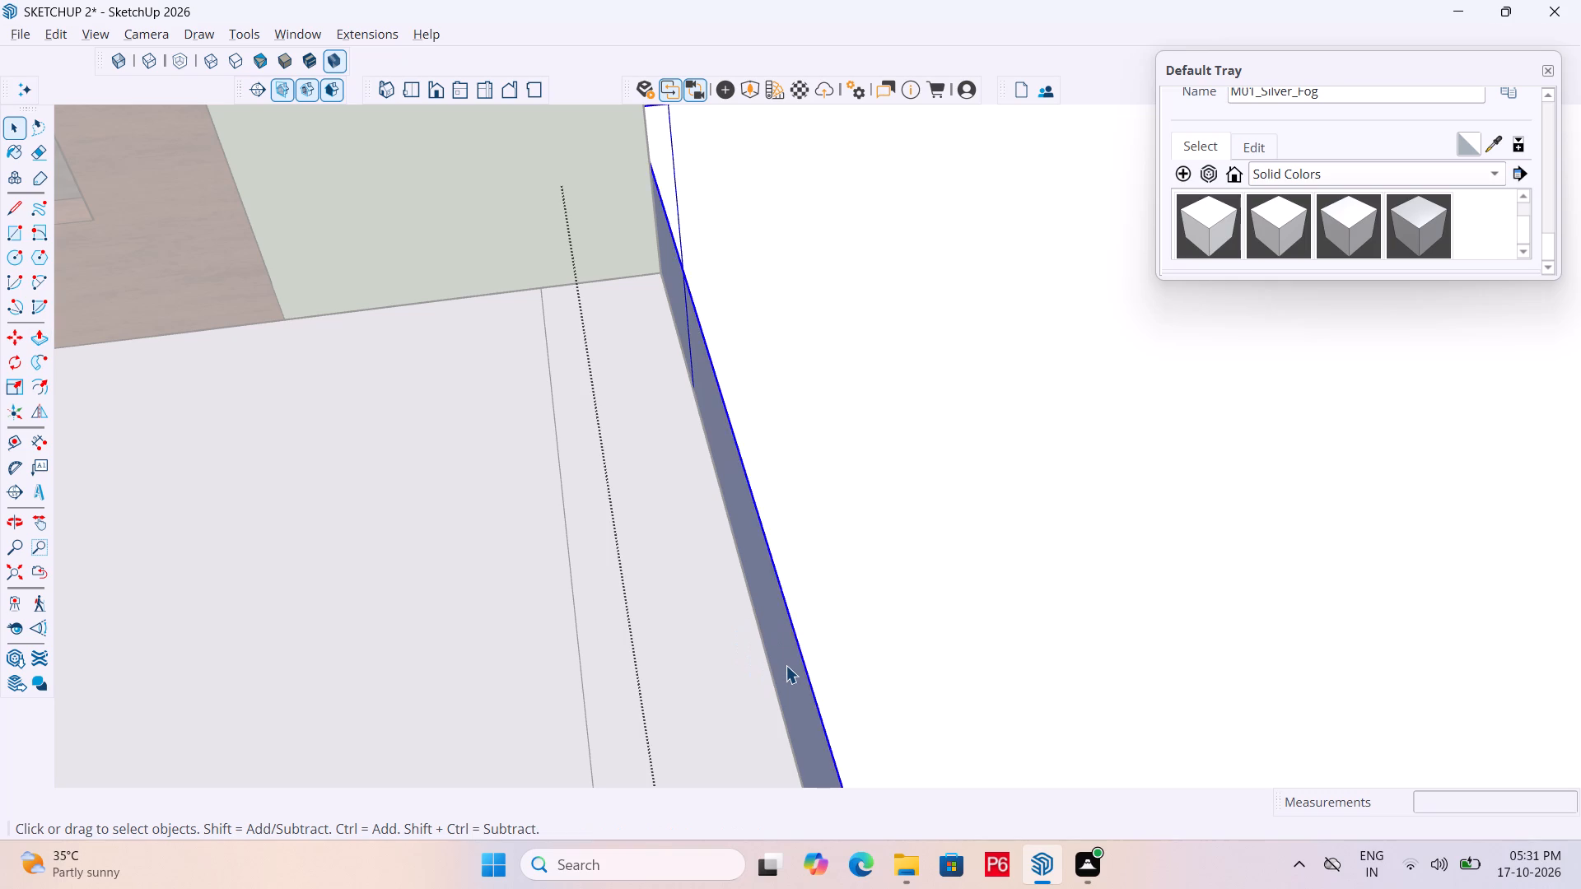
pyautogui.click(786, 647)
pyautogui.click(784, 645)
pyautogui.click(784, 640)
pyautogui.doubleClick(783, 628)
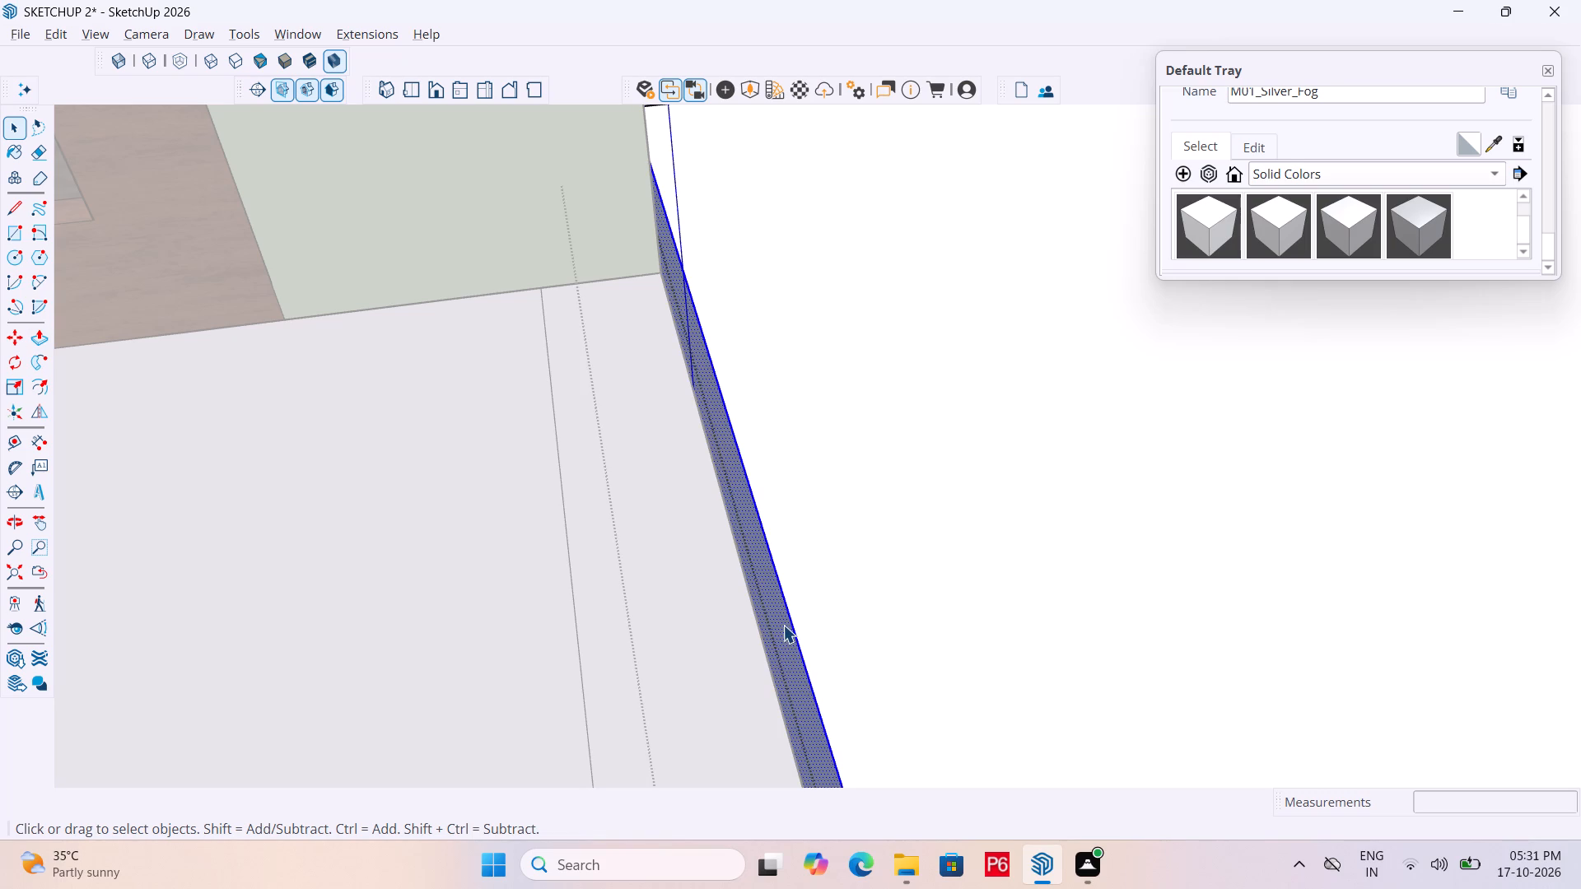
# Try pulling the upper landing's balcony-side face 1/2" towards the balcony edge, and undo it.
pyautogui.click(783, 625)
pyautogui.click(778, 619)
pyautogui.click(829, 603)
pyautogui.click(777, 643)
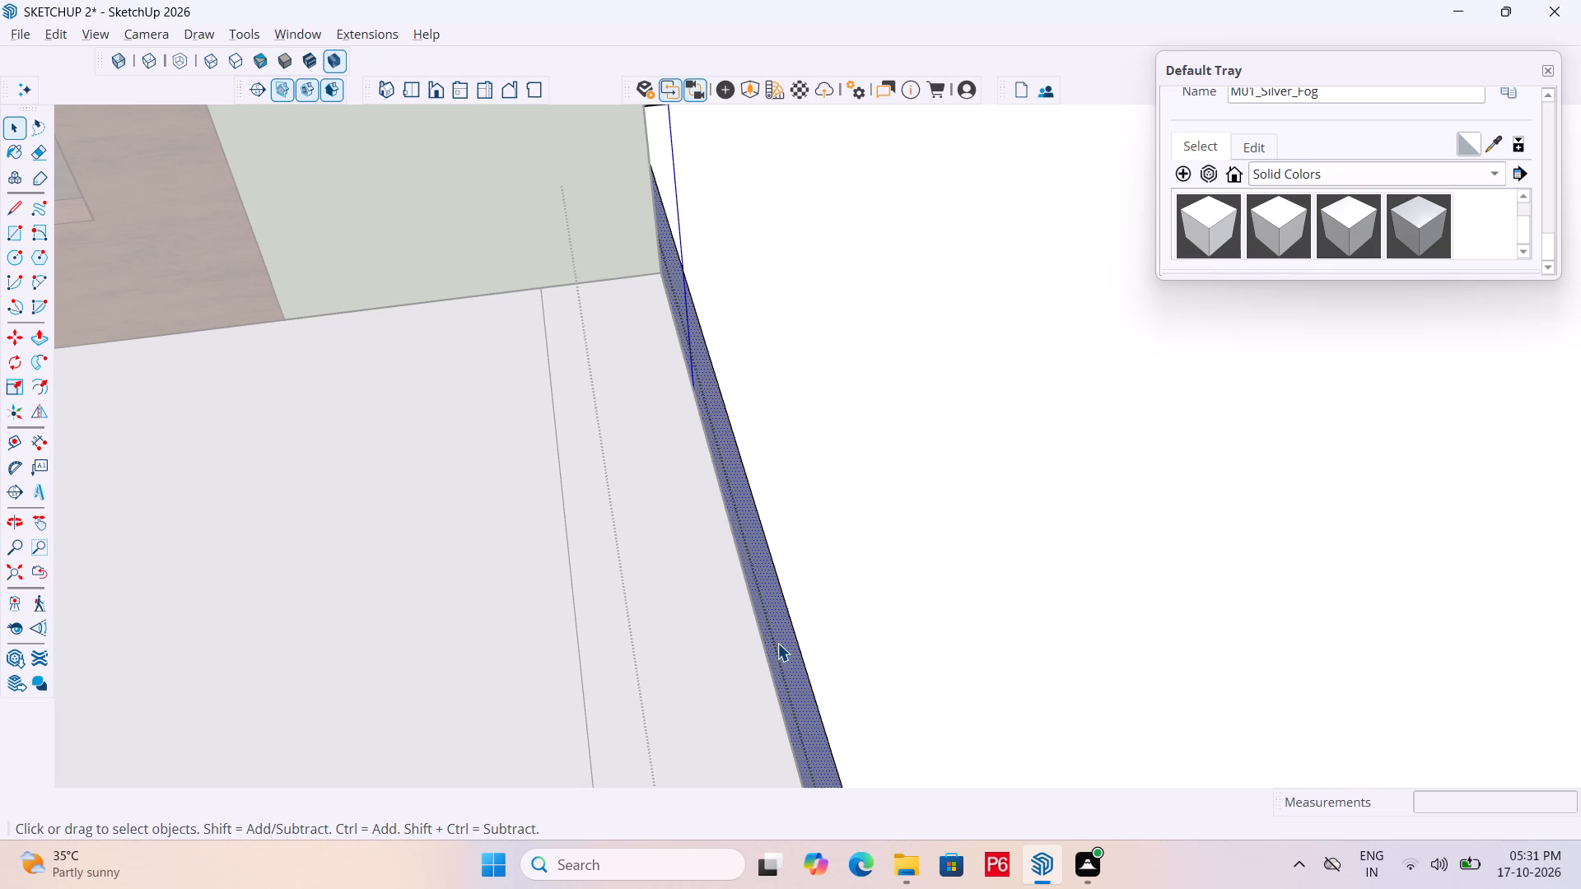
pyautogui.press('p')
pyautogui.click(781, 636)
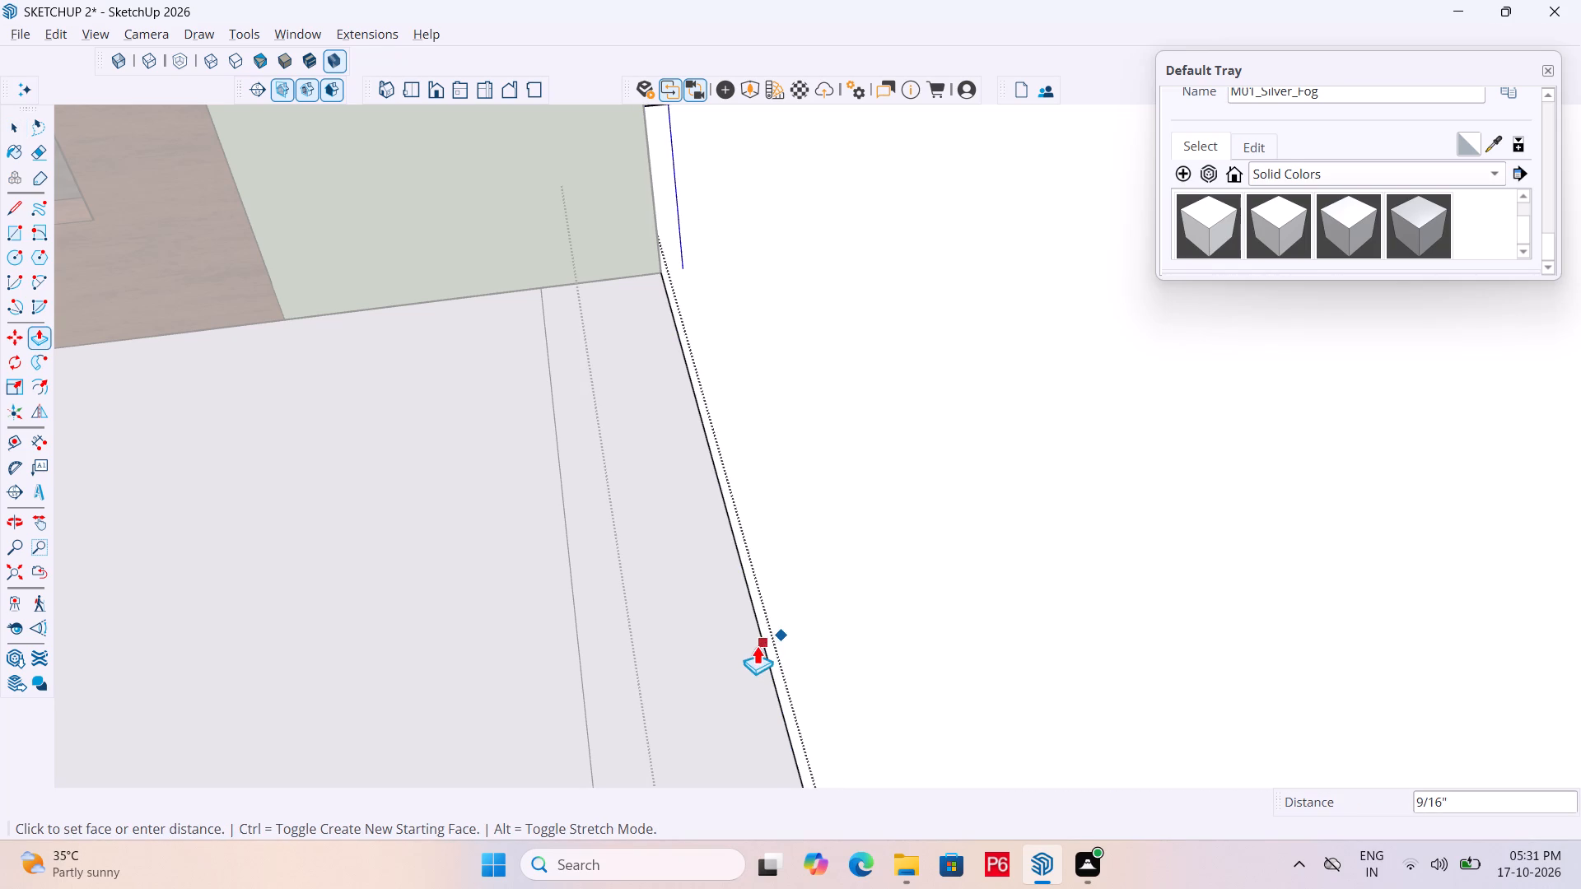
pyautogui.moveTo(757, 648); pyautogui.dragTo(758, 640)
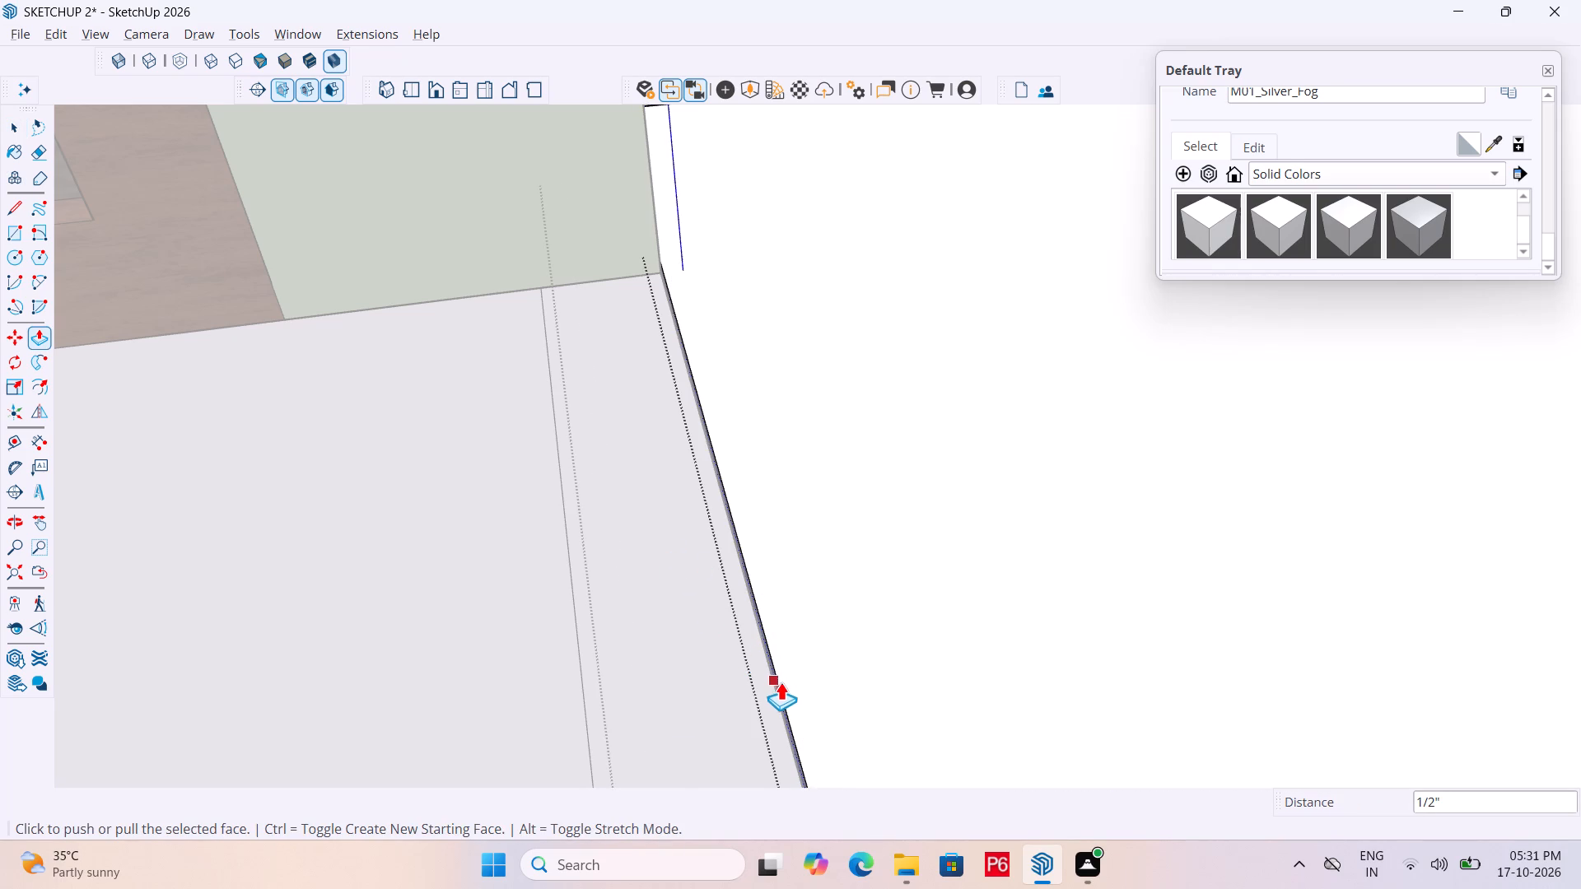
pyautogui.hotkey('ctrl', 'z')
# Pull the upper landing's balcony-side face 9/16" to close the gap with the balcony edge, and leave the slab.
pyautogui.click(799, 682)
pyautogui.click(781, 705)
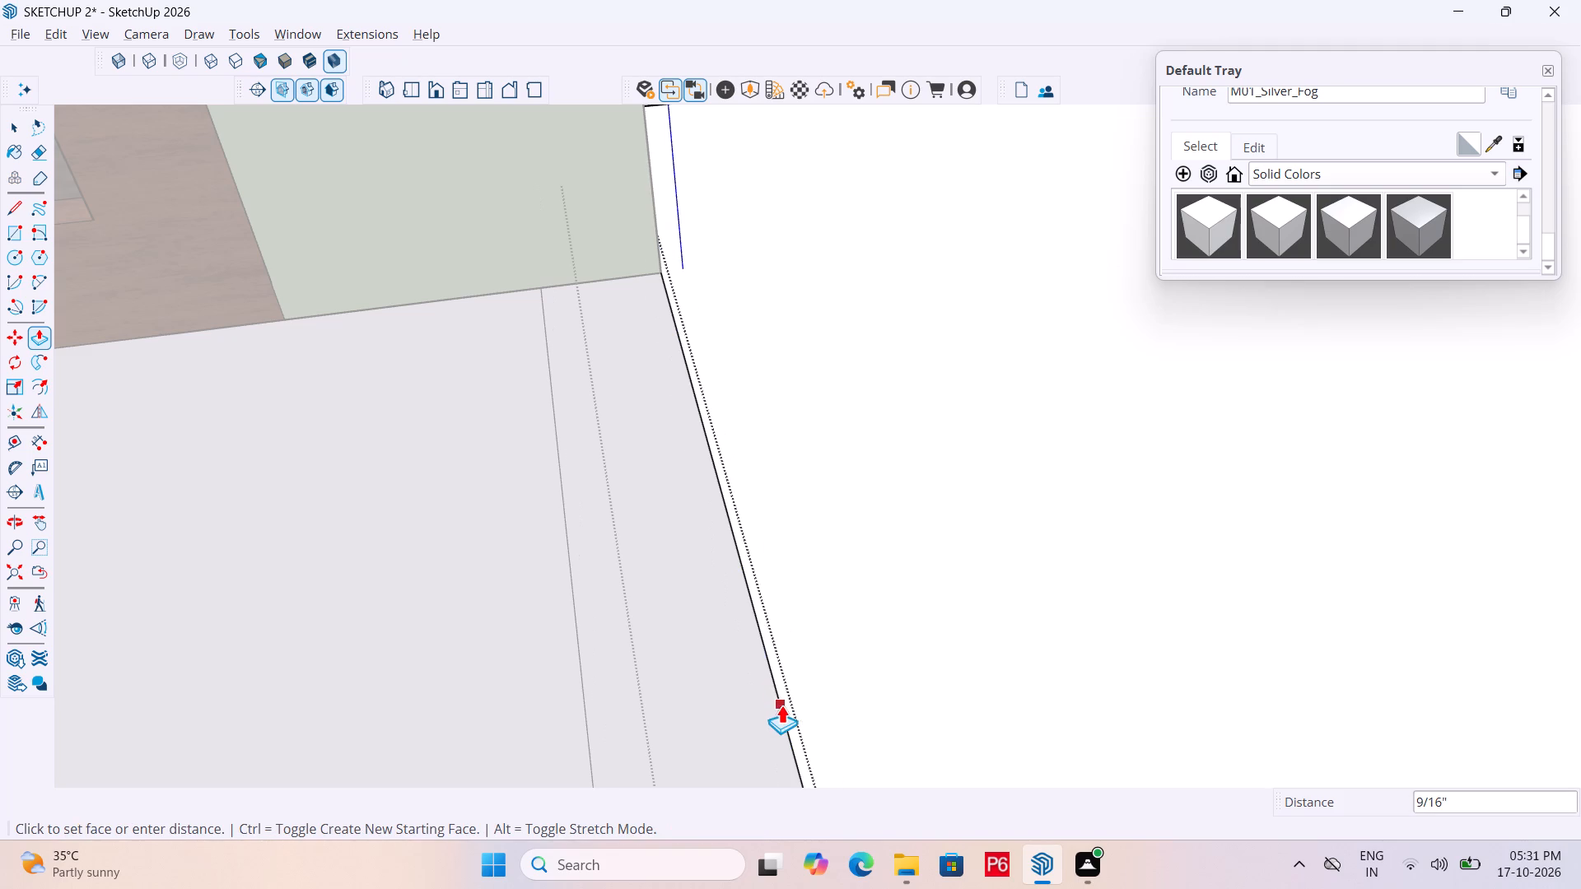
pyautogui.scroll(-7, 642, 547)
pyautogui.scroll(-7, 608, 404)
pyautogui.scroll(-6, 684, 414)
pyautogui.scroll(-6, 806, 457)
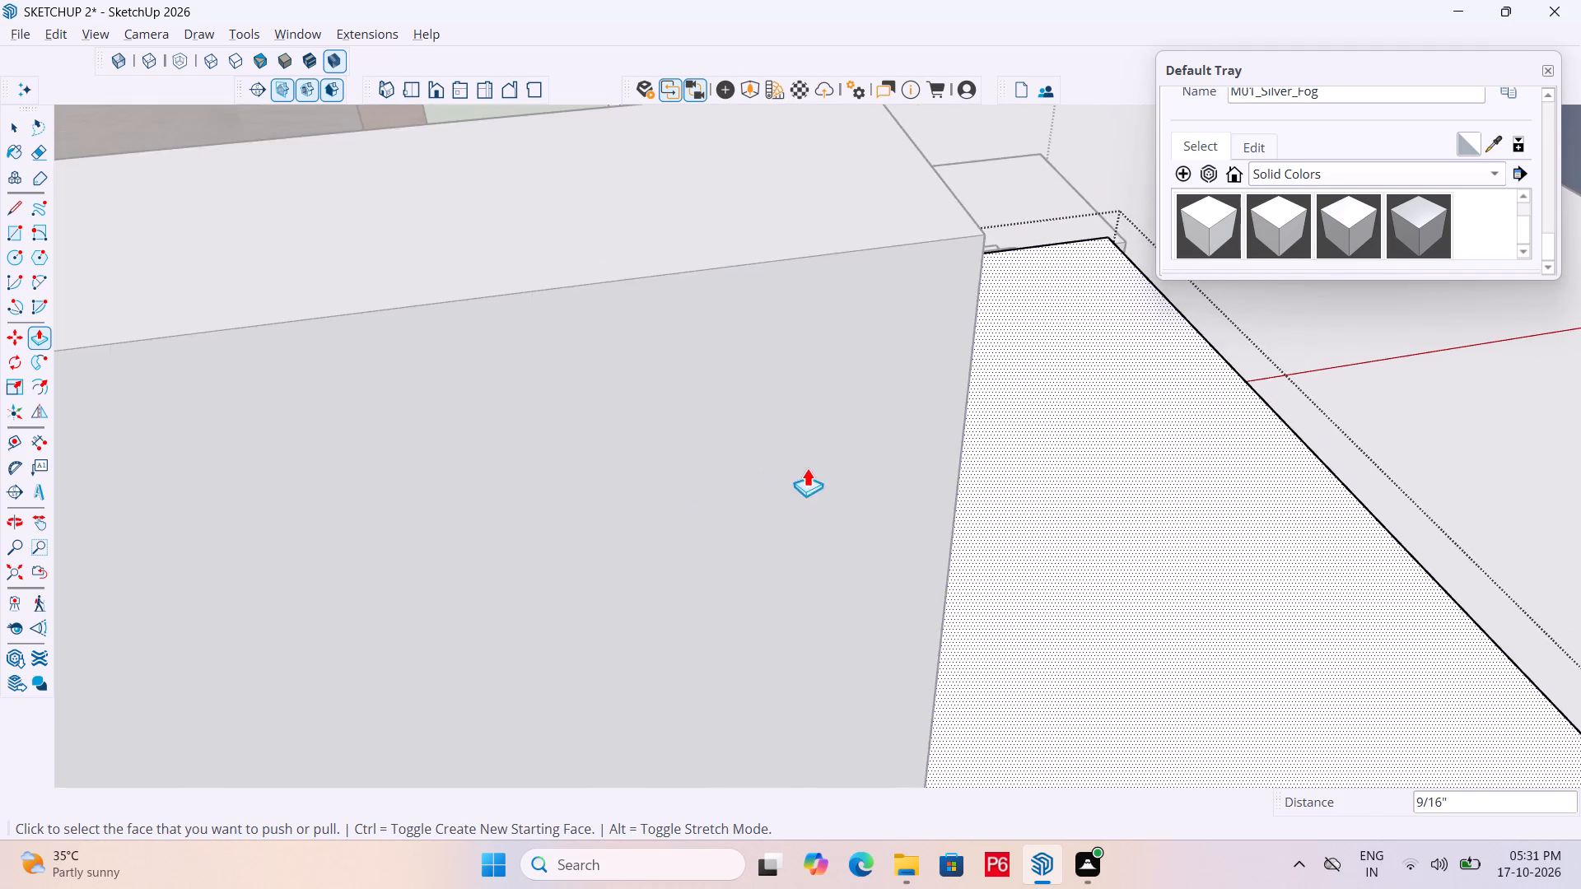
pyautogui.moveTo(1061, 504); pyautogui.dragTo(431, 440, button='middle')
pyautogui.scroll(-11, 478, 375)
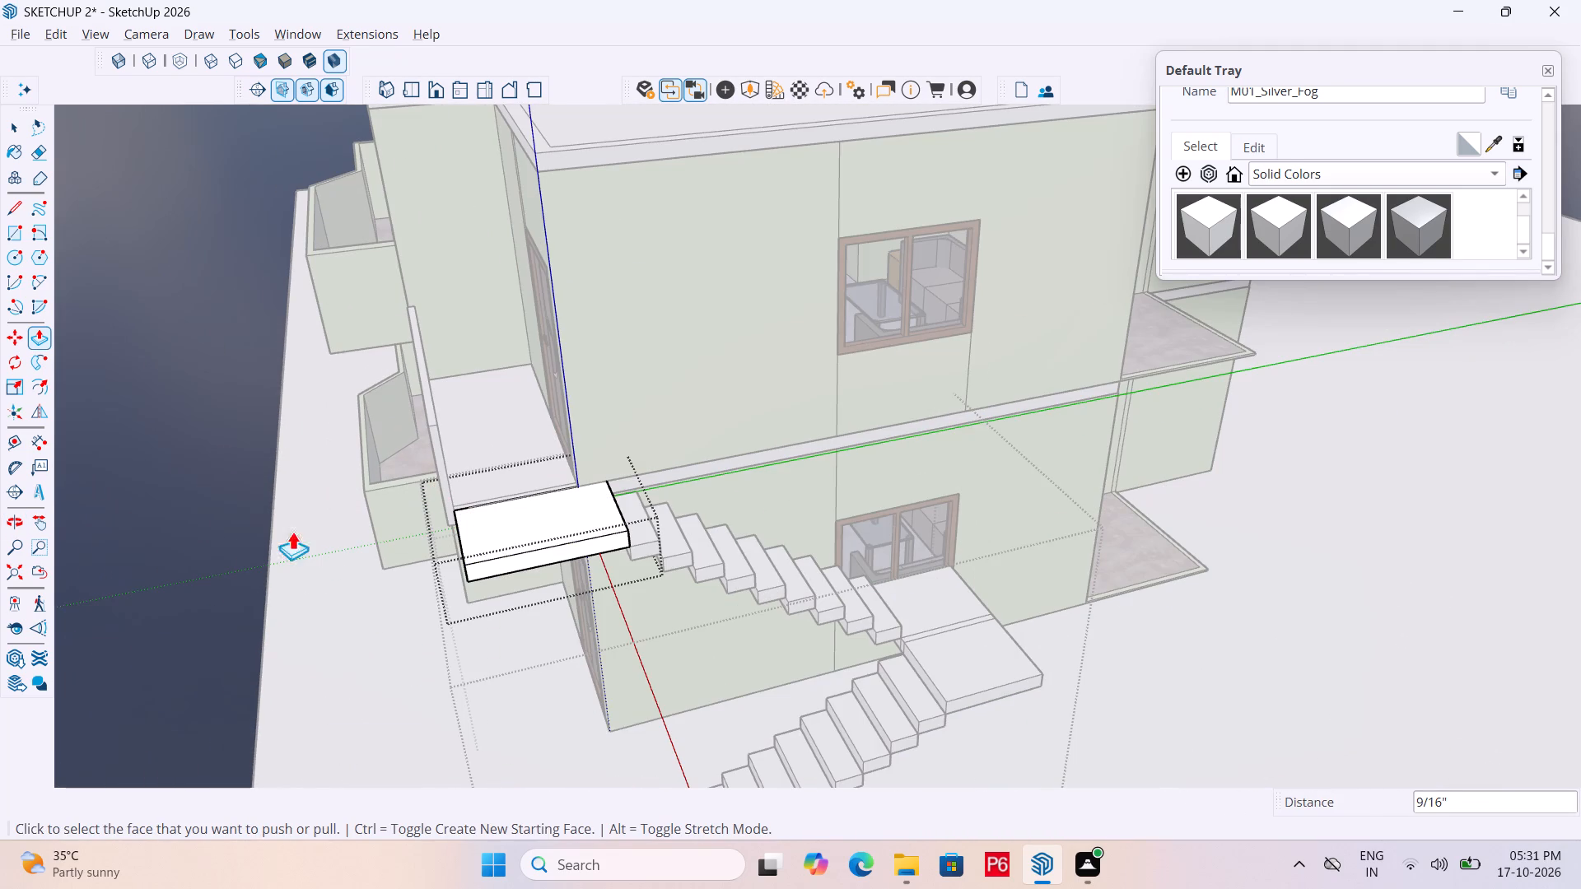
pyautogui.press('space')
pyautogui.click(238, 469)
# Save the model.
pyautogui.hotkey('ctrl', 's')
pyautogui.hotkey('ctrl', 's')
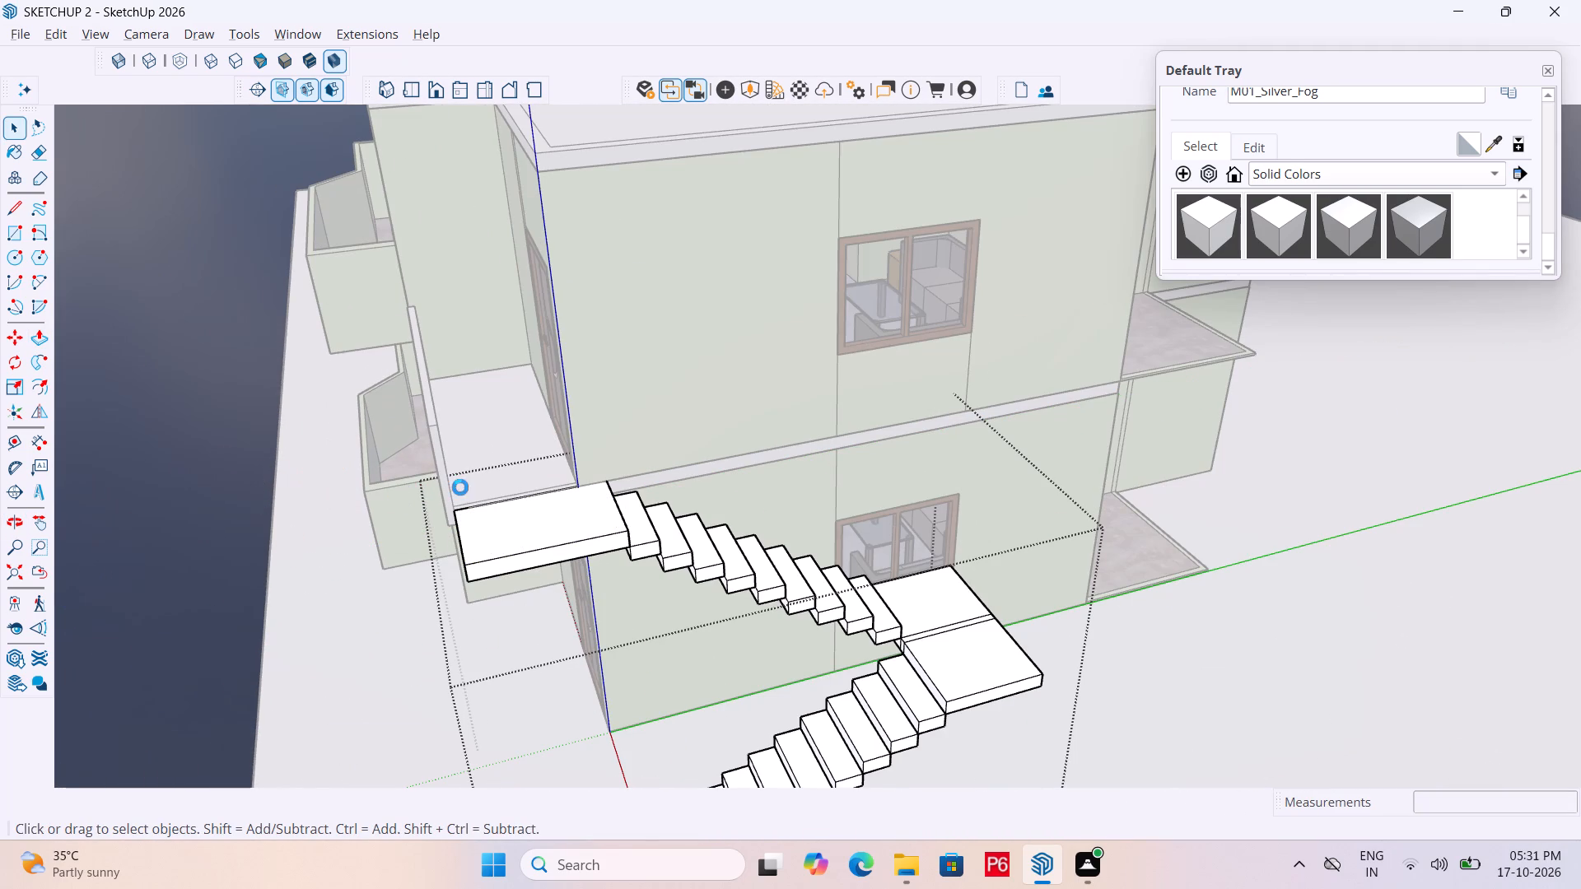
# Leave the staircase group and open the first-floor balcony slab and parapet group for editing beside the upper landing.
pyautogui.moveTo(465, 486); pyautogui.dragTo(537, 457, button='middle')
pyautogui.press('space')
pyautogui.click(204, 461)
pyautogui.scroll(3, 517, 433)
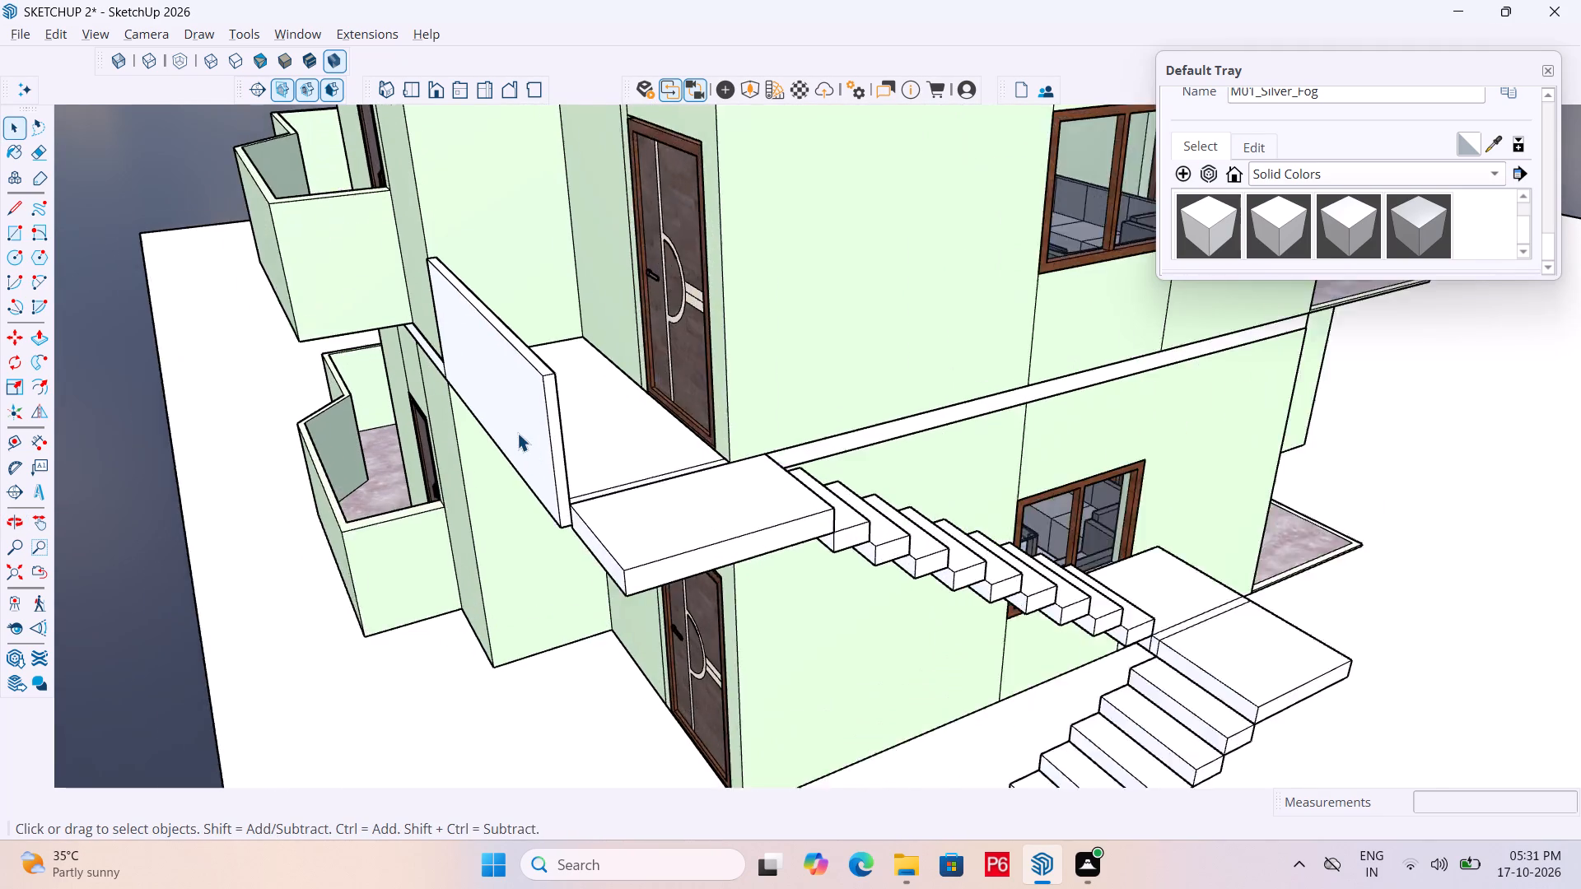
pyautogui.scroll(5, 517, 433)
pyautogui.click(572, 526)
pyautogui.doubleClick(566, 510)
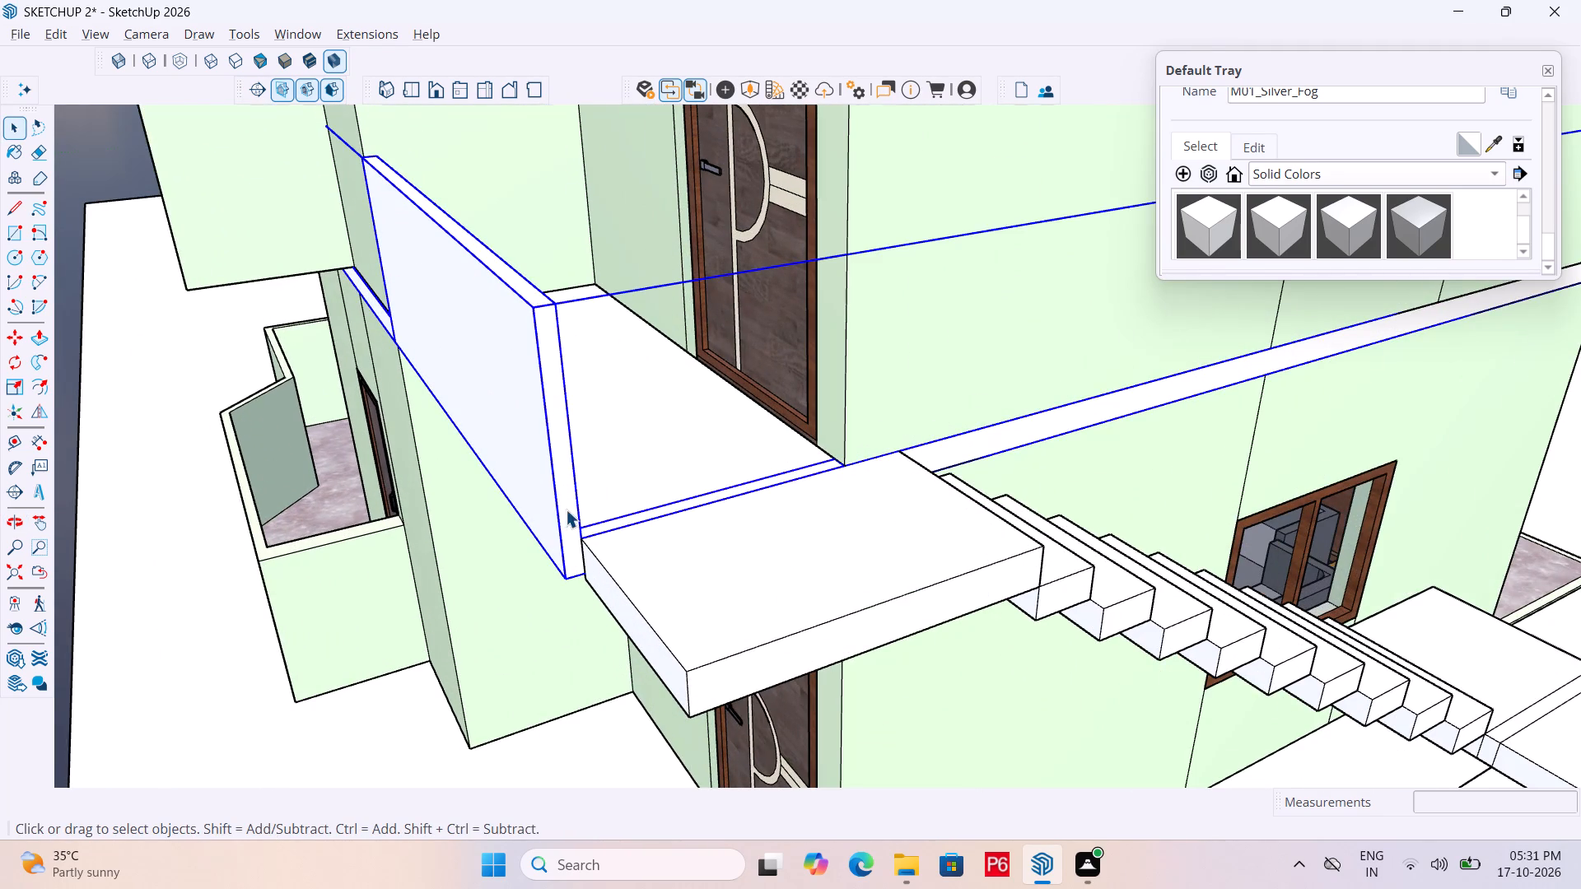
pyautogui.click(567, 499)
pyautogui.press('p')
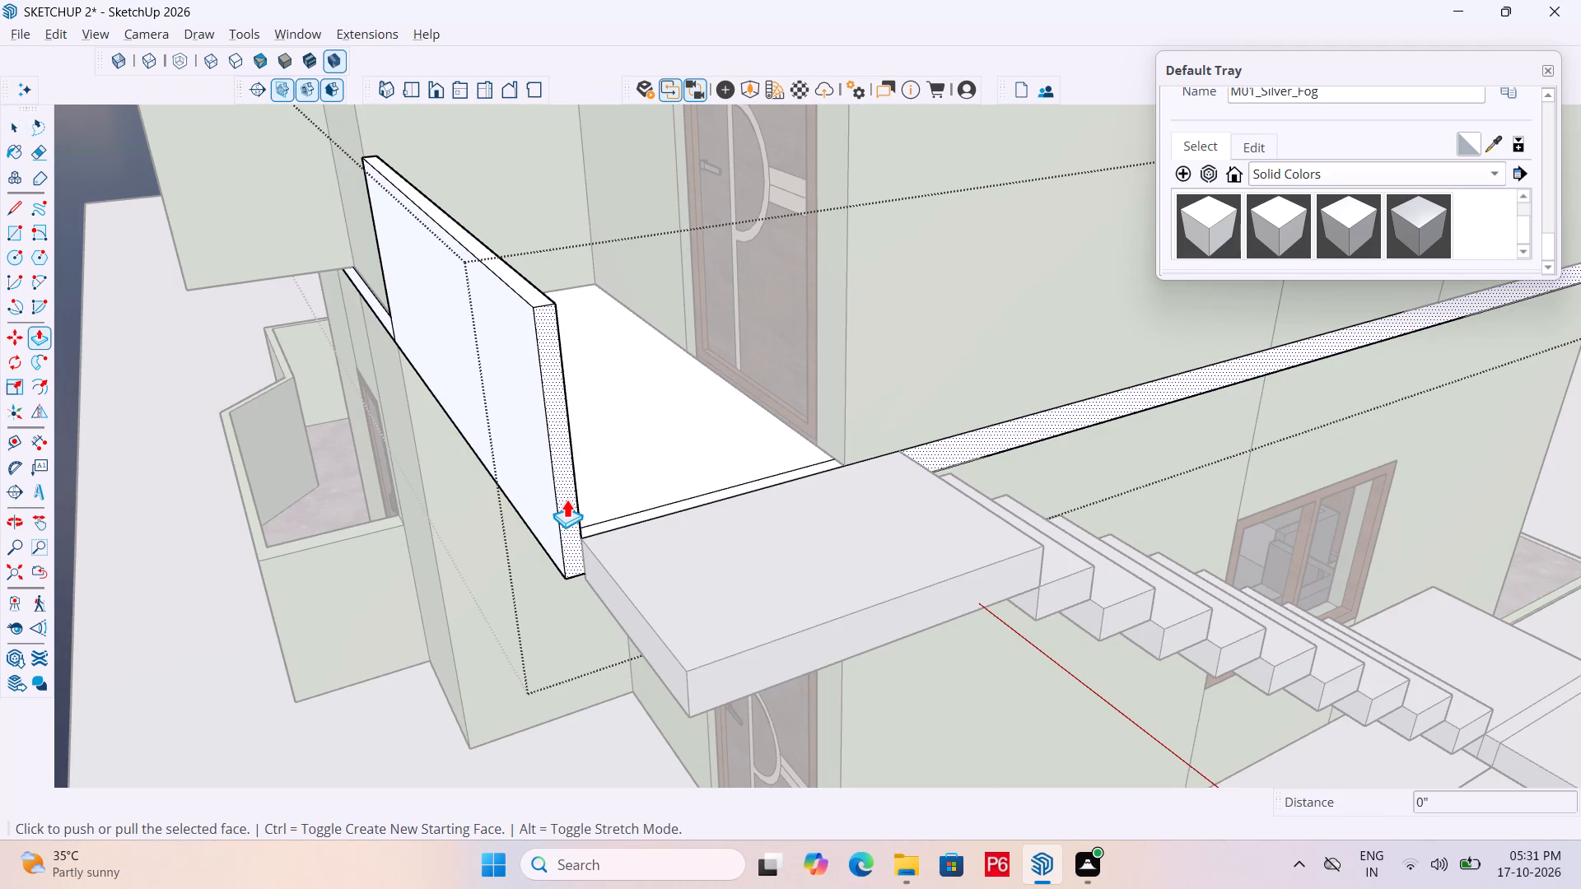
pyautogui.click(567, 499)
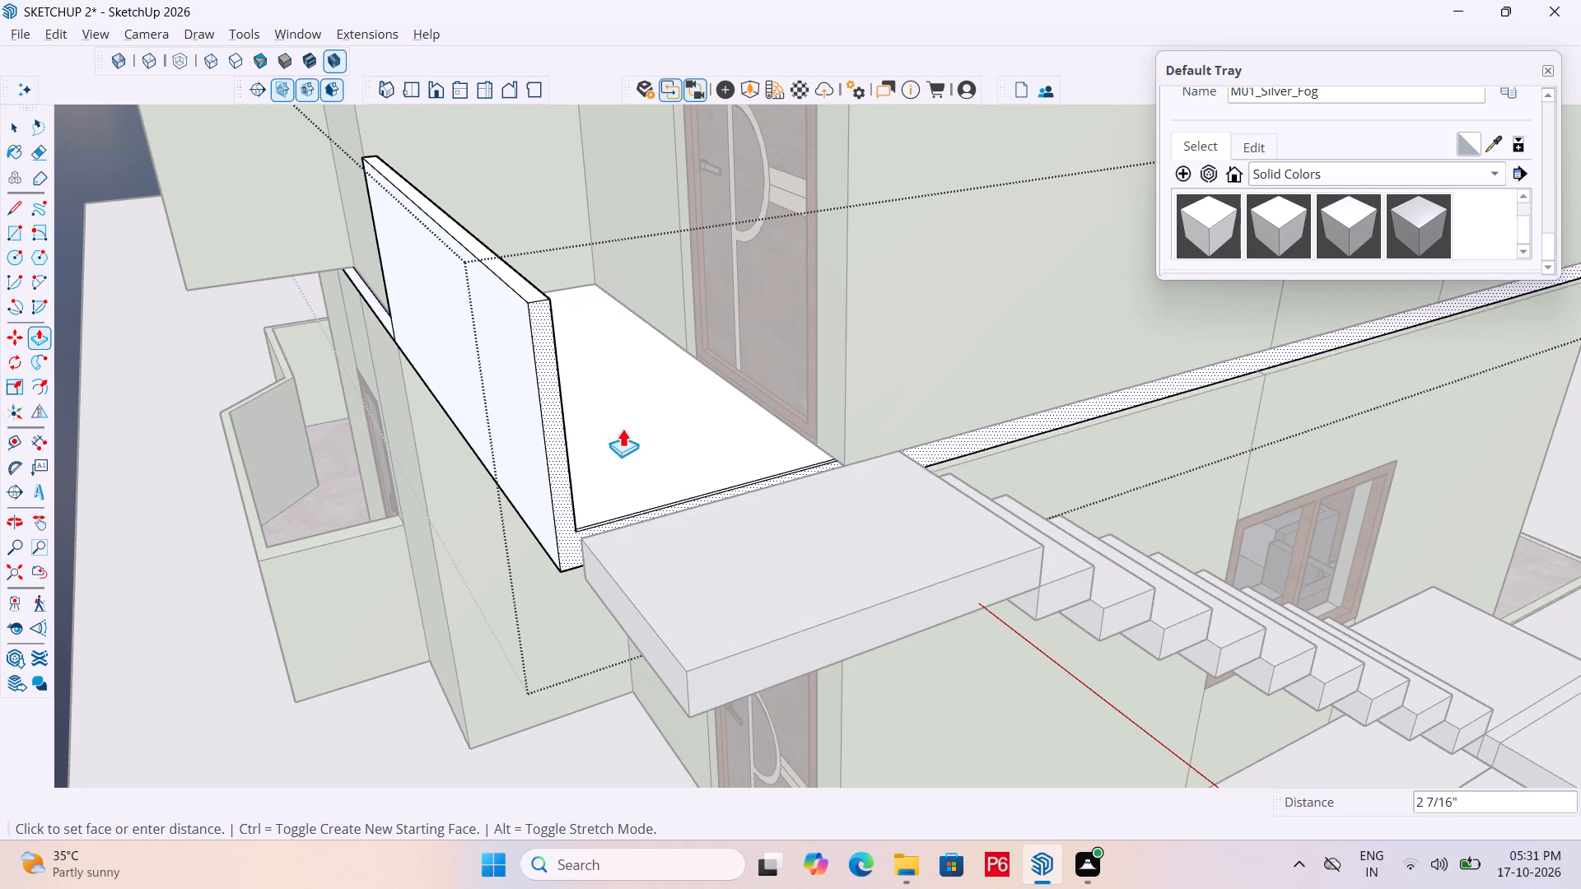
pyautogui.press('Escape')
# Draw a short edge at the parapet's lower corner to separate its end face from the balcony slab's edge.
pyautogui.scroll(3, 594, 550)
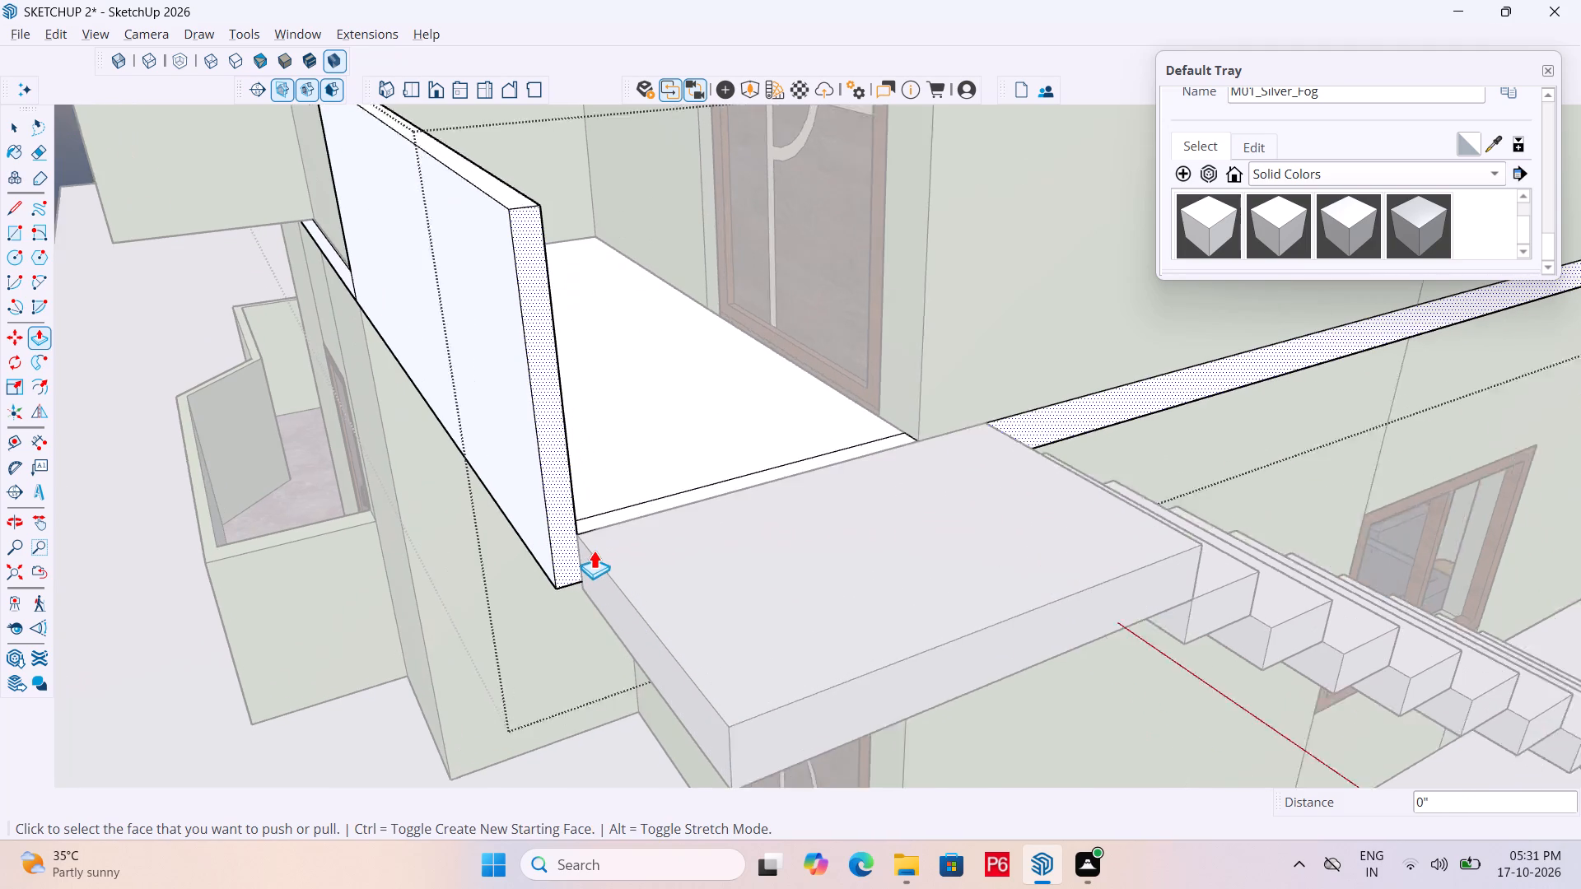
pyautogui.scroll(2, 594, 550)
pyautogui.press('l')
pyautogui.scroll(5, 559, 587)
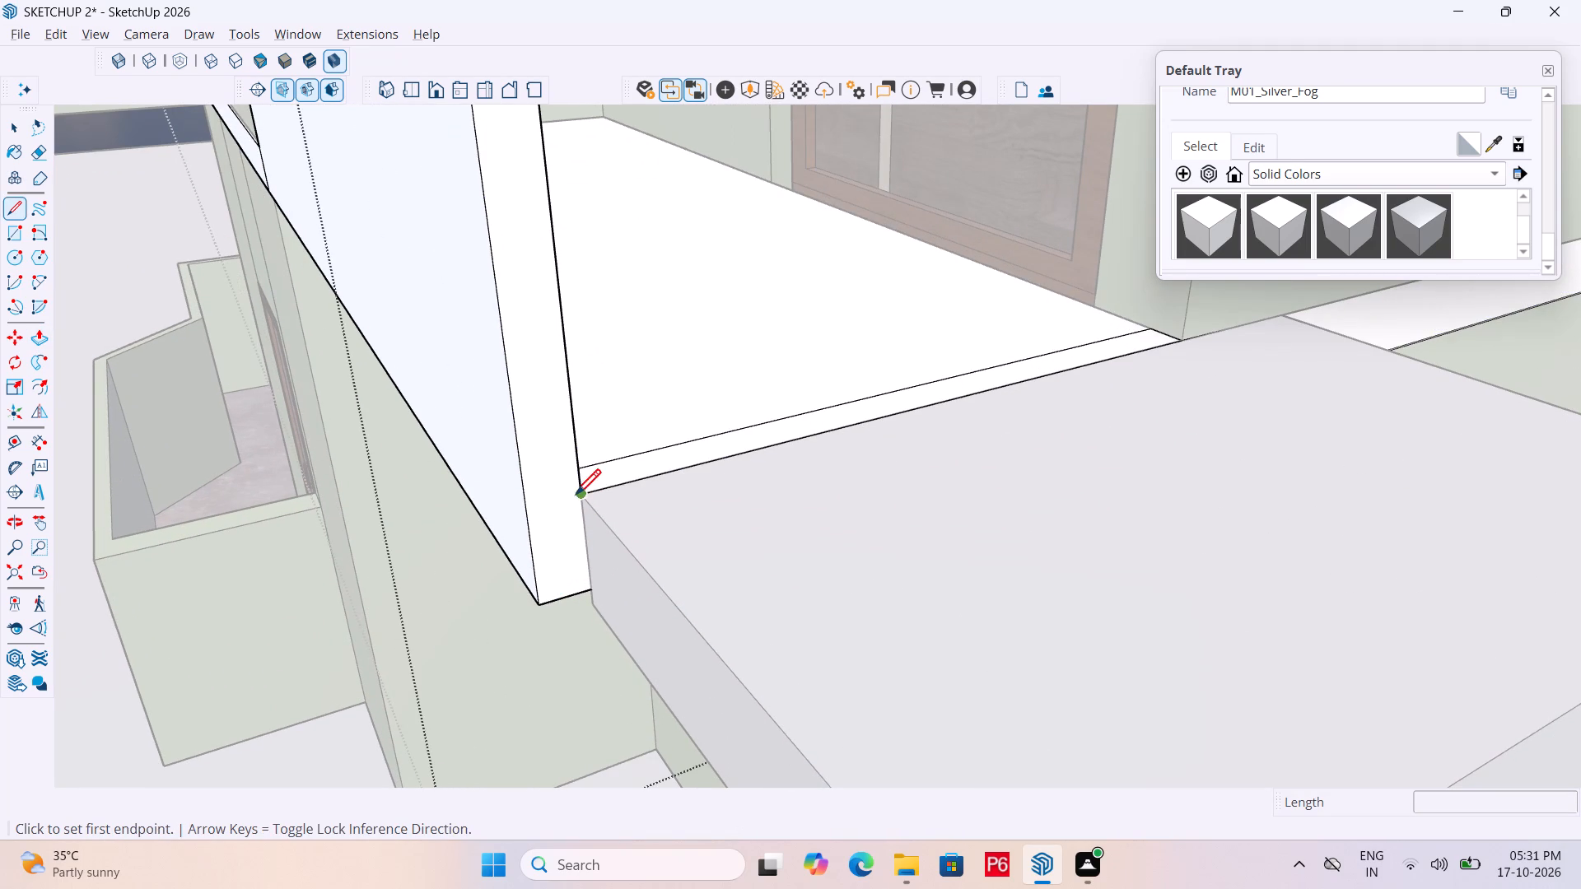
pyautogui.click(576, 497)
pyautogui.click(589, 591)
pyautogui.press('space')
pyautogui.click(558, 500)
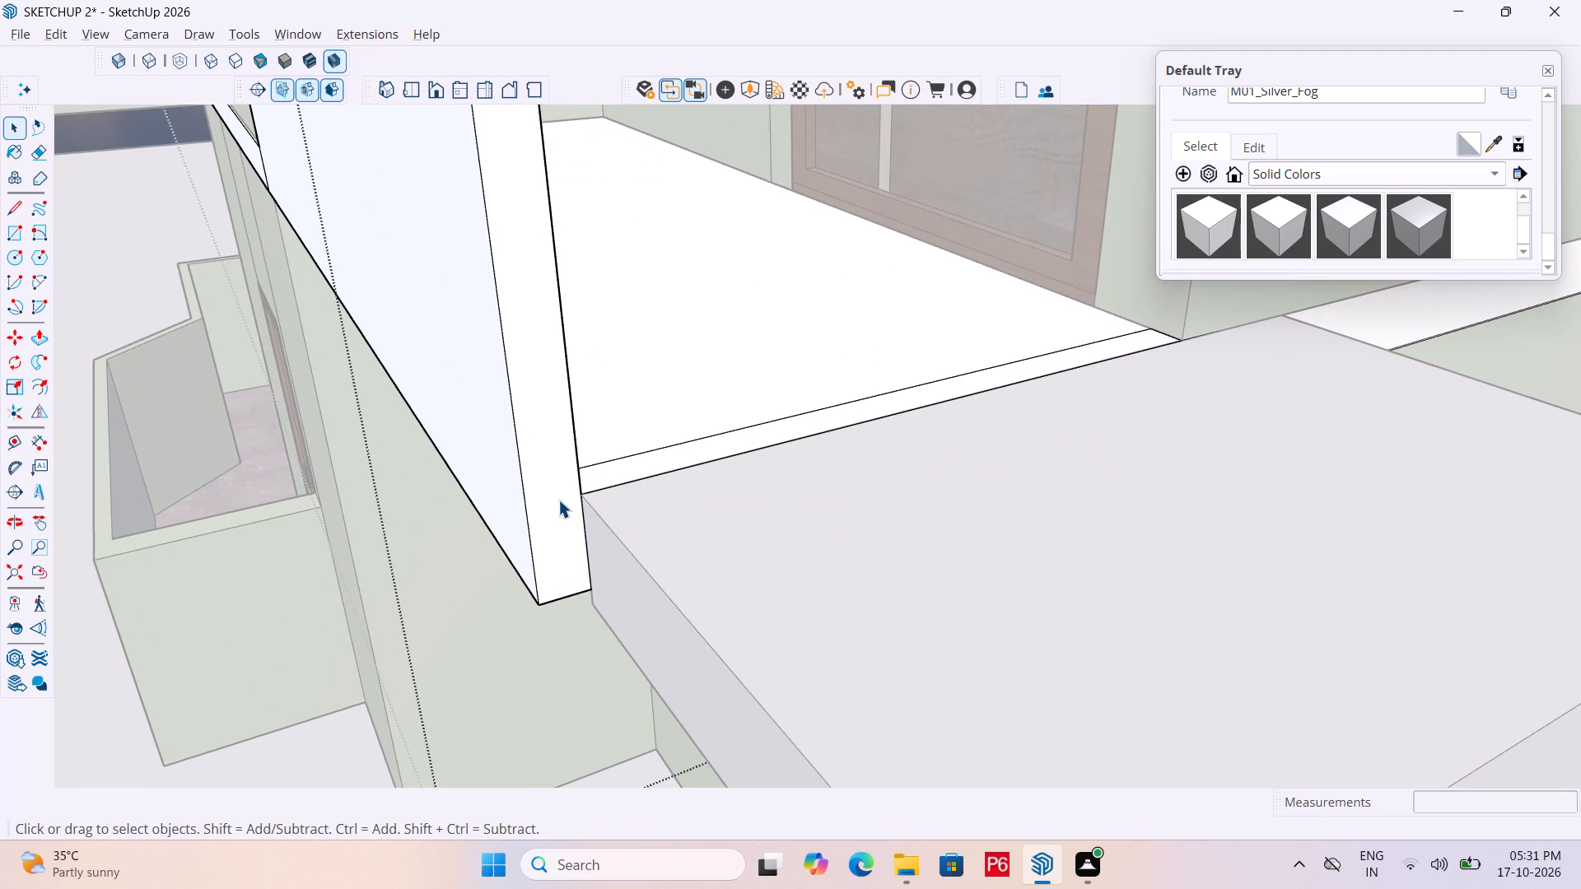
# Pull the parapet's end face 3' 9/16" along the upper landing to the landing's outer edge.
pyautogui.press('p')
pyautogui.click(557, 499)
pyautogui.scroll(-4, 489, 500)
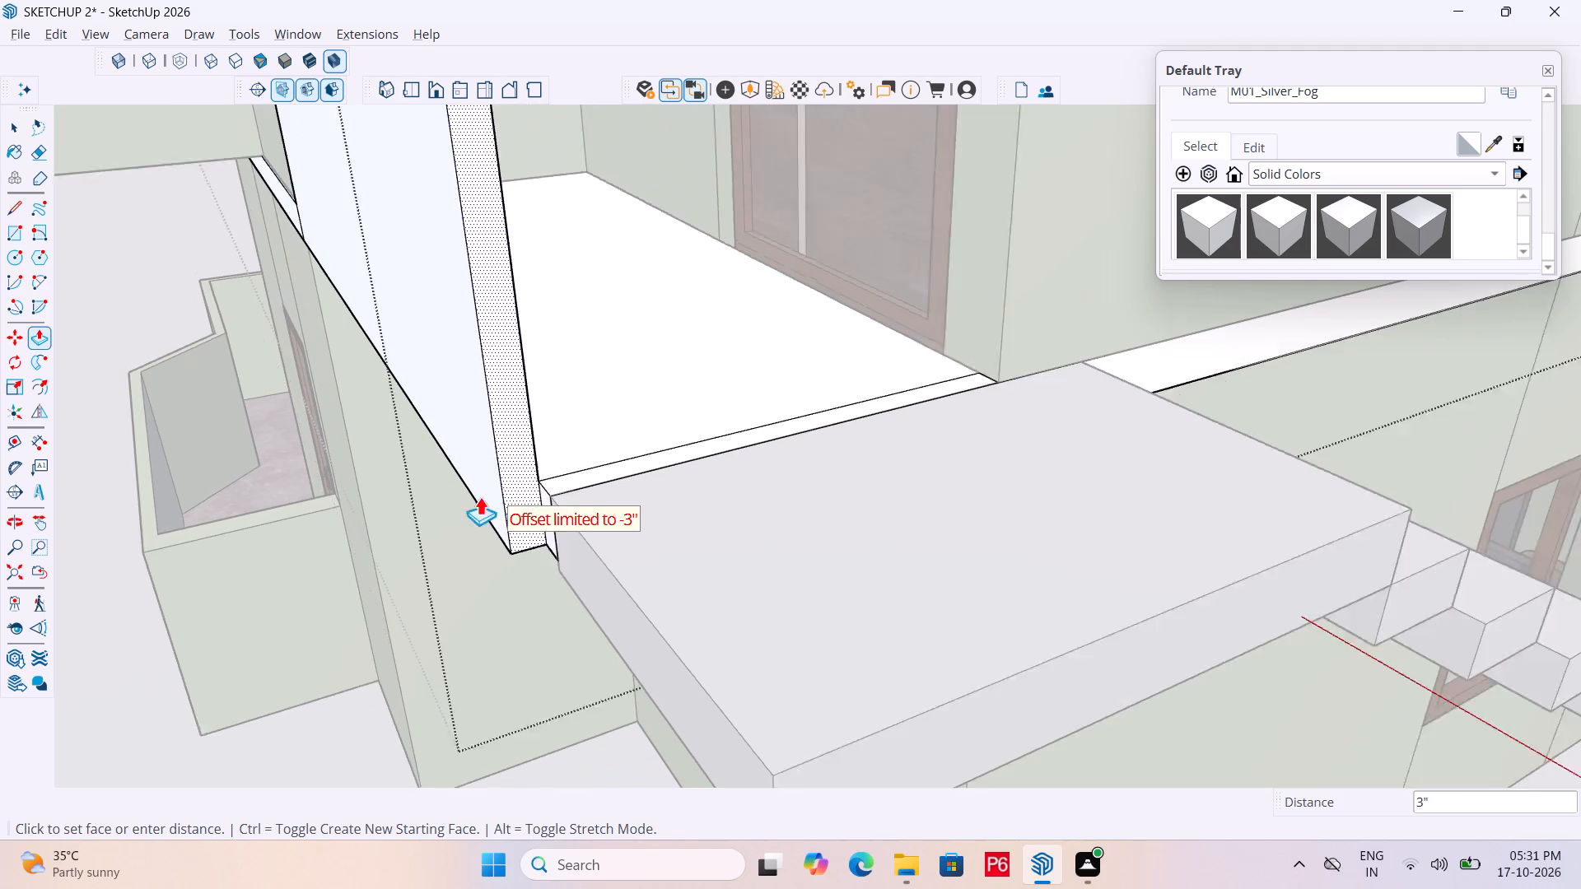
pyautogui.scroll(-6, 480, 496)
pyautogui.click(758, 593)
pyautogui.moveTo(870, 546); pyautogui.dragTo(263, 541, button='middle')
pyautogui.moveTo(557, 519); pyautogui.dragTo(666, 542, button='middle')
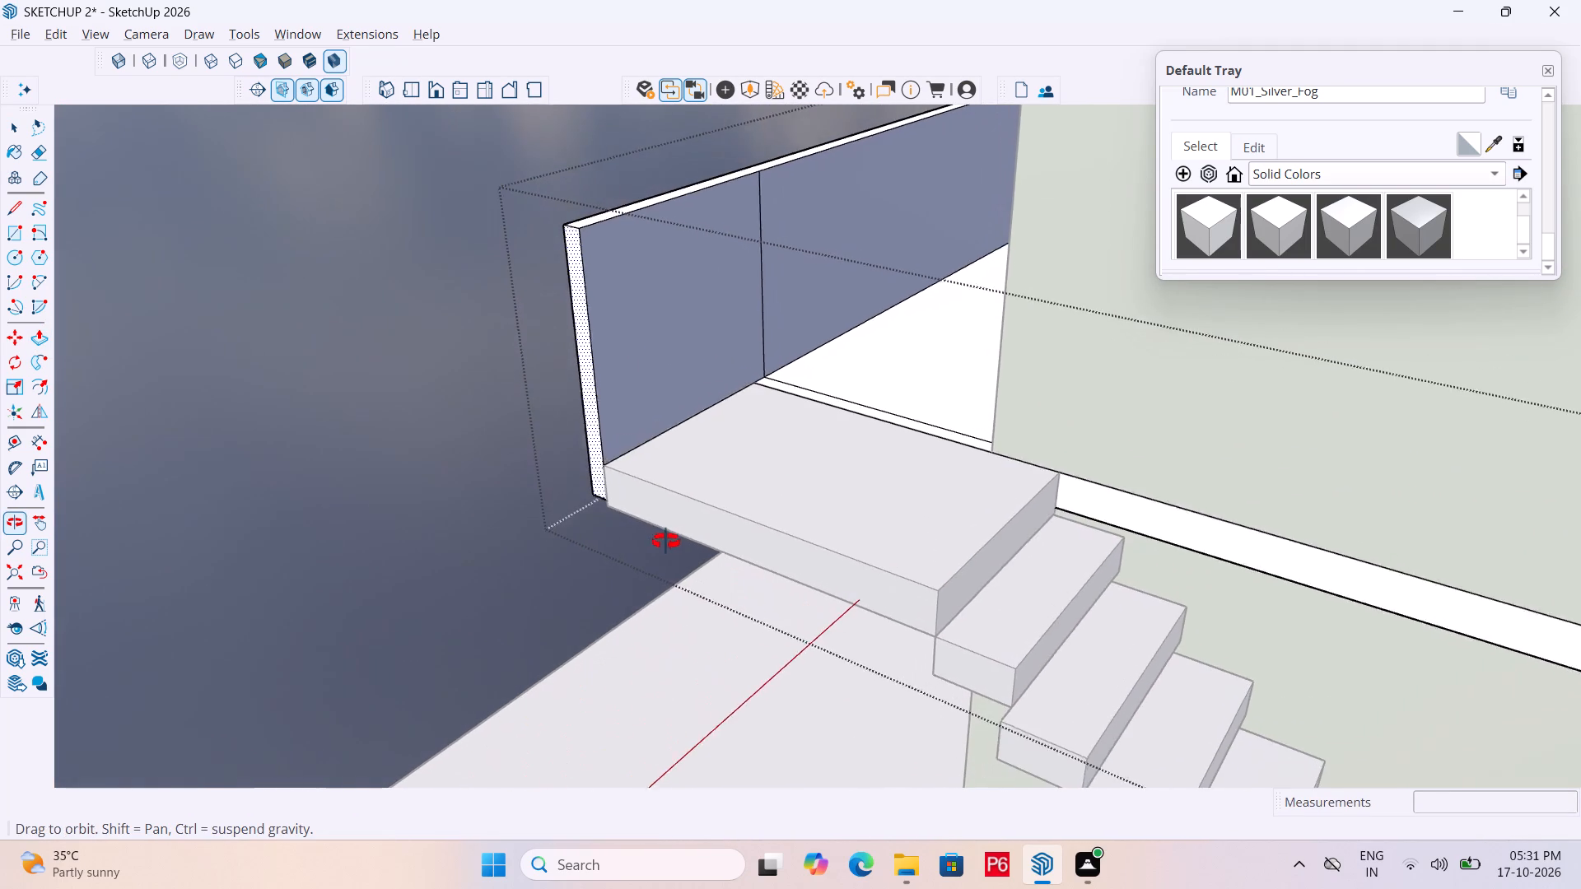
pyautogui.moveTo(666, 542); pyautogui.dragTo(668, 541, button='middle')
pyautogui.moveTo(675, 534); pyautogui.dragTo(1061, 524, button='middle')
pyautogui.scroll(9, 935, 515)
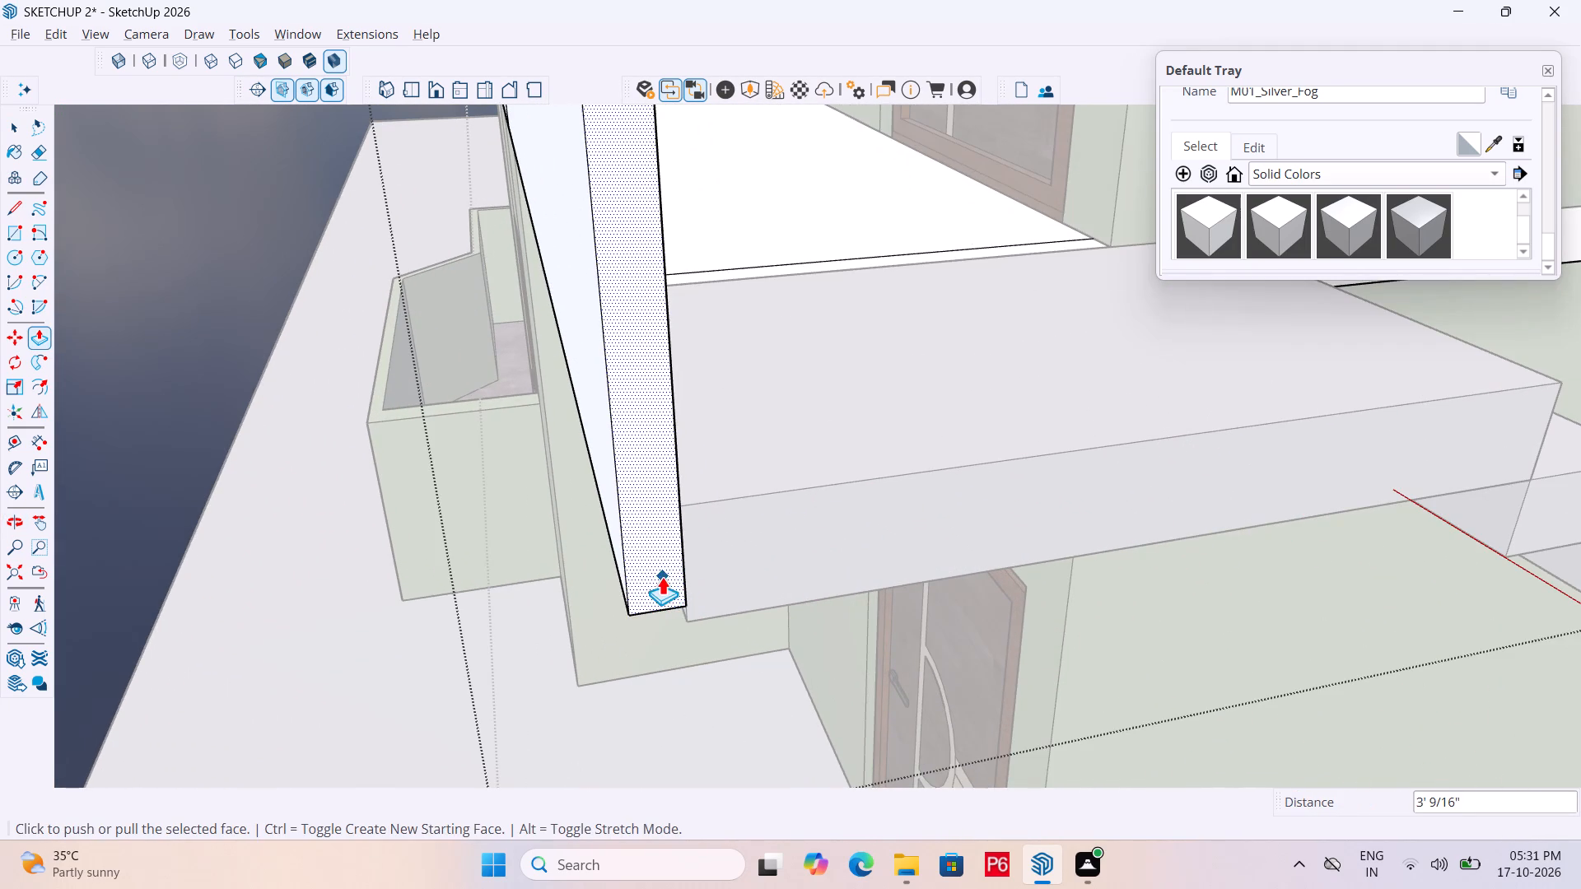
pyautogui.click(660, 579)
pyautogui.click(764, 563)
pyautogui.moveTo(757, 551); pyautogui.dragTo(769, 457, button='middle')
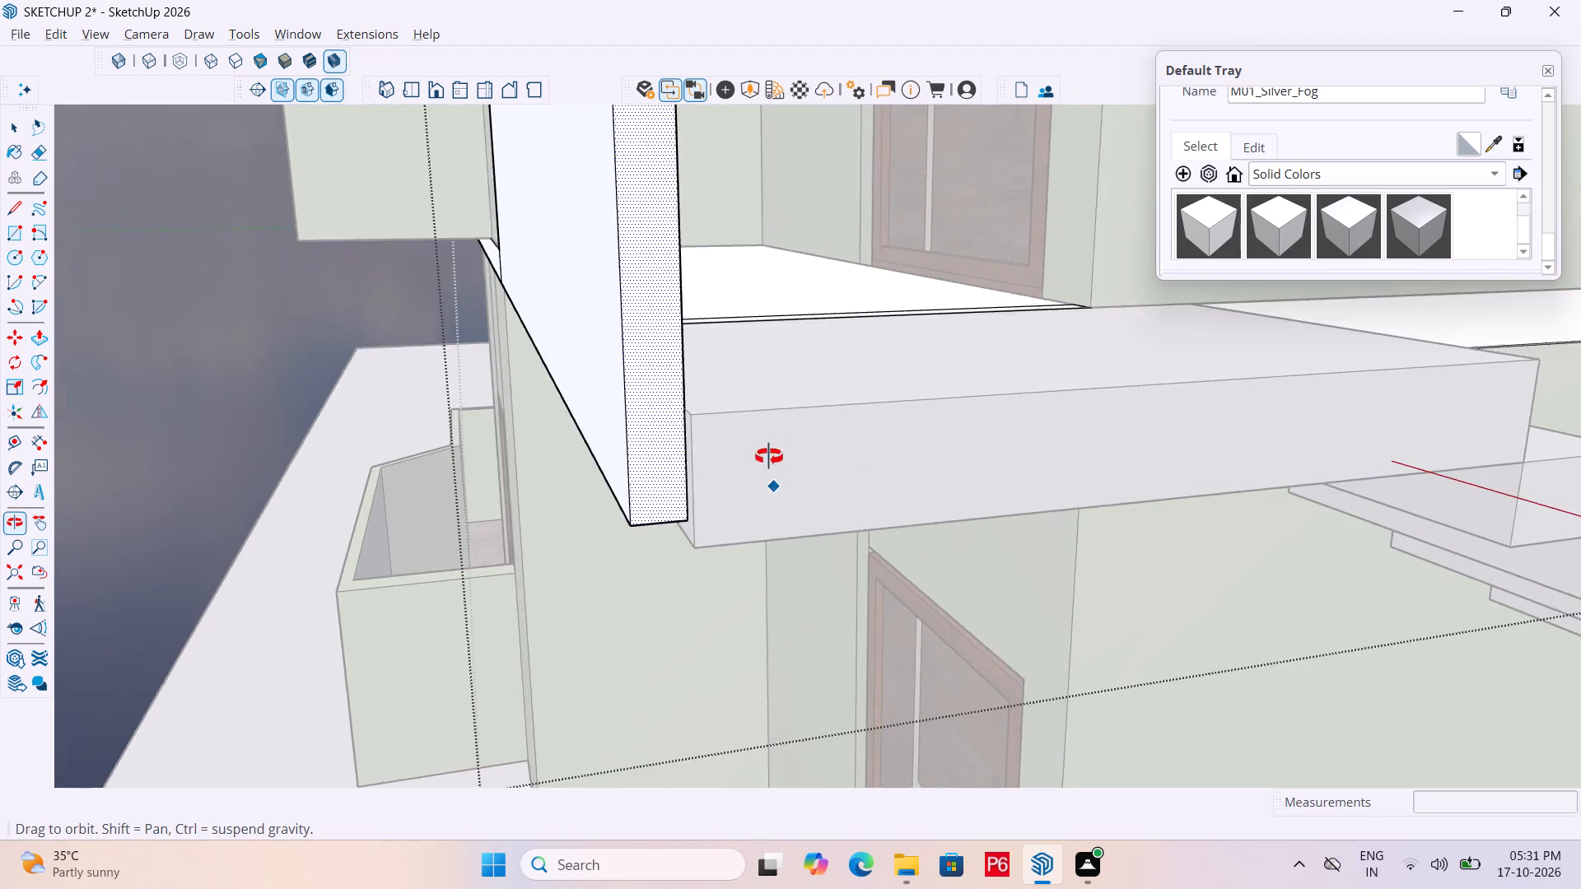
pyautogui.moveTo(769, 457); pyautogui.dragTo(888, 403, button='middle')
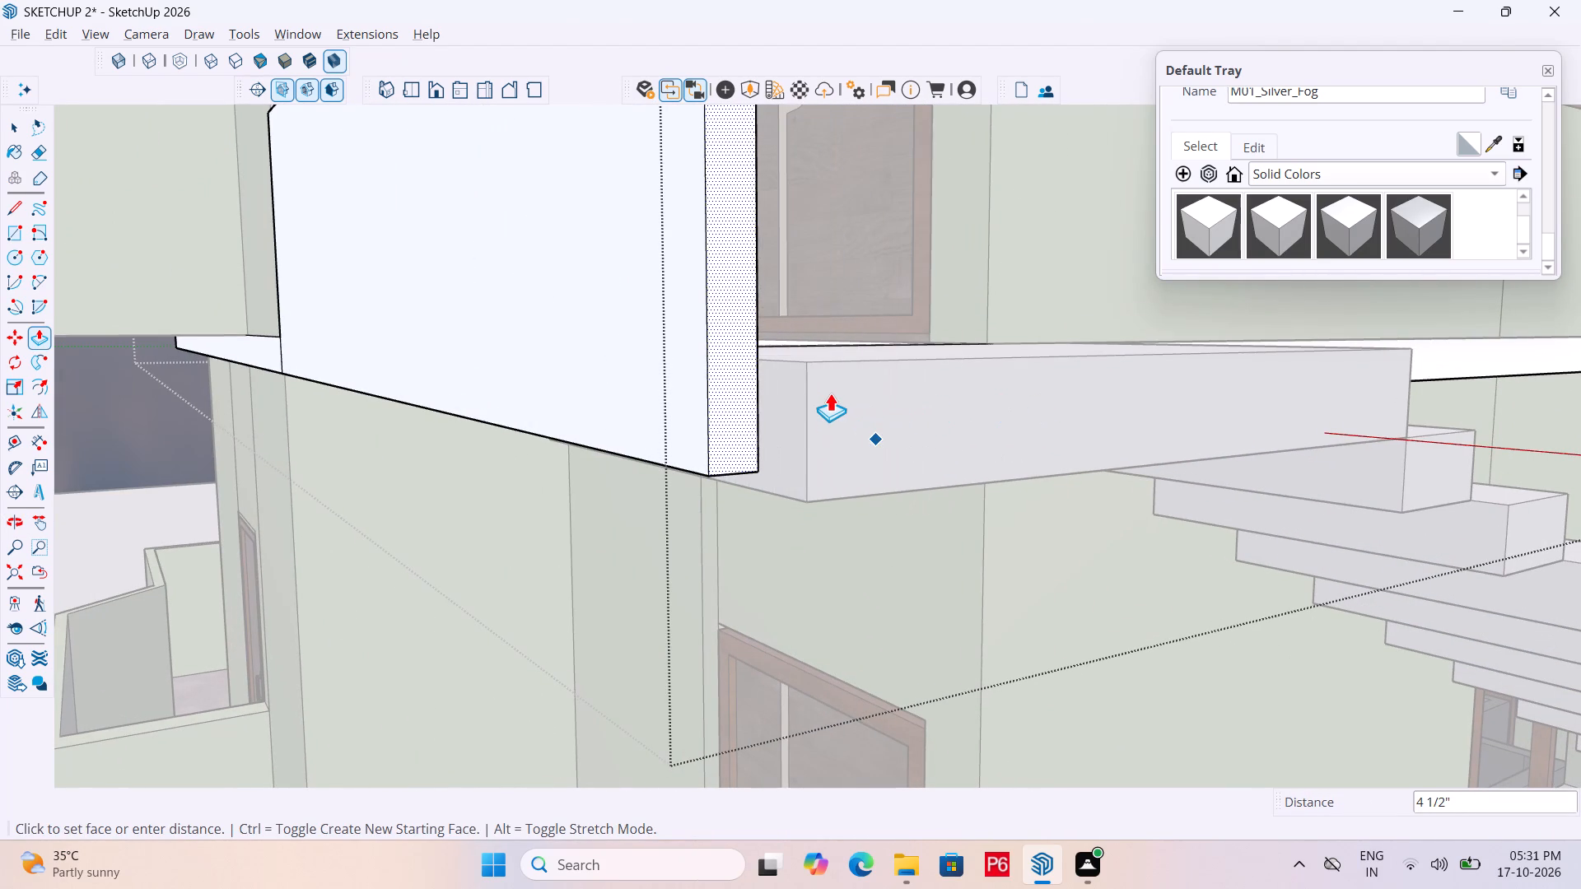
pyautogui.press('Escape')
# Pull the extended parapet's end face another 1/8" to align it with the upper landing's outer corner.
pyautogui.scroll(15, 809, 478)
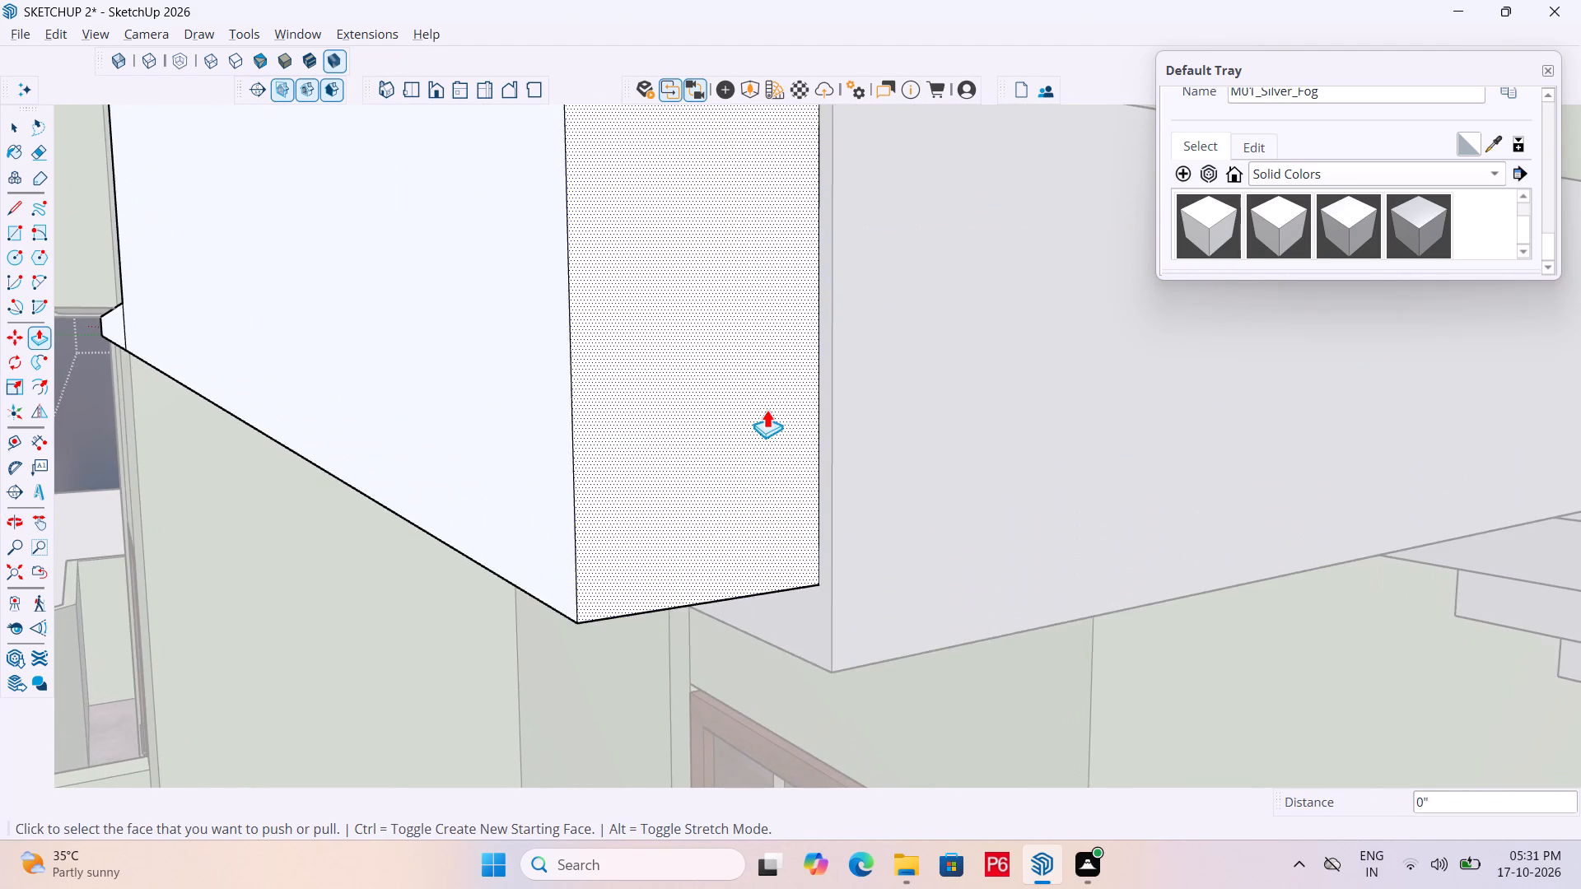
pyautogui.moveTo(767, 409); pyautogui.dragTo(774, 408)
pyautogui.click(773, 415)
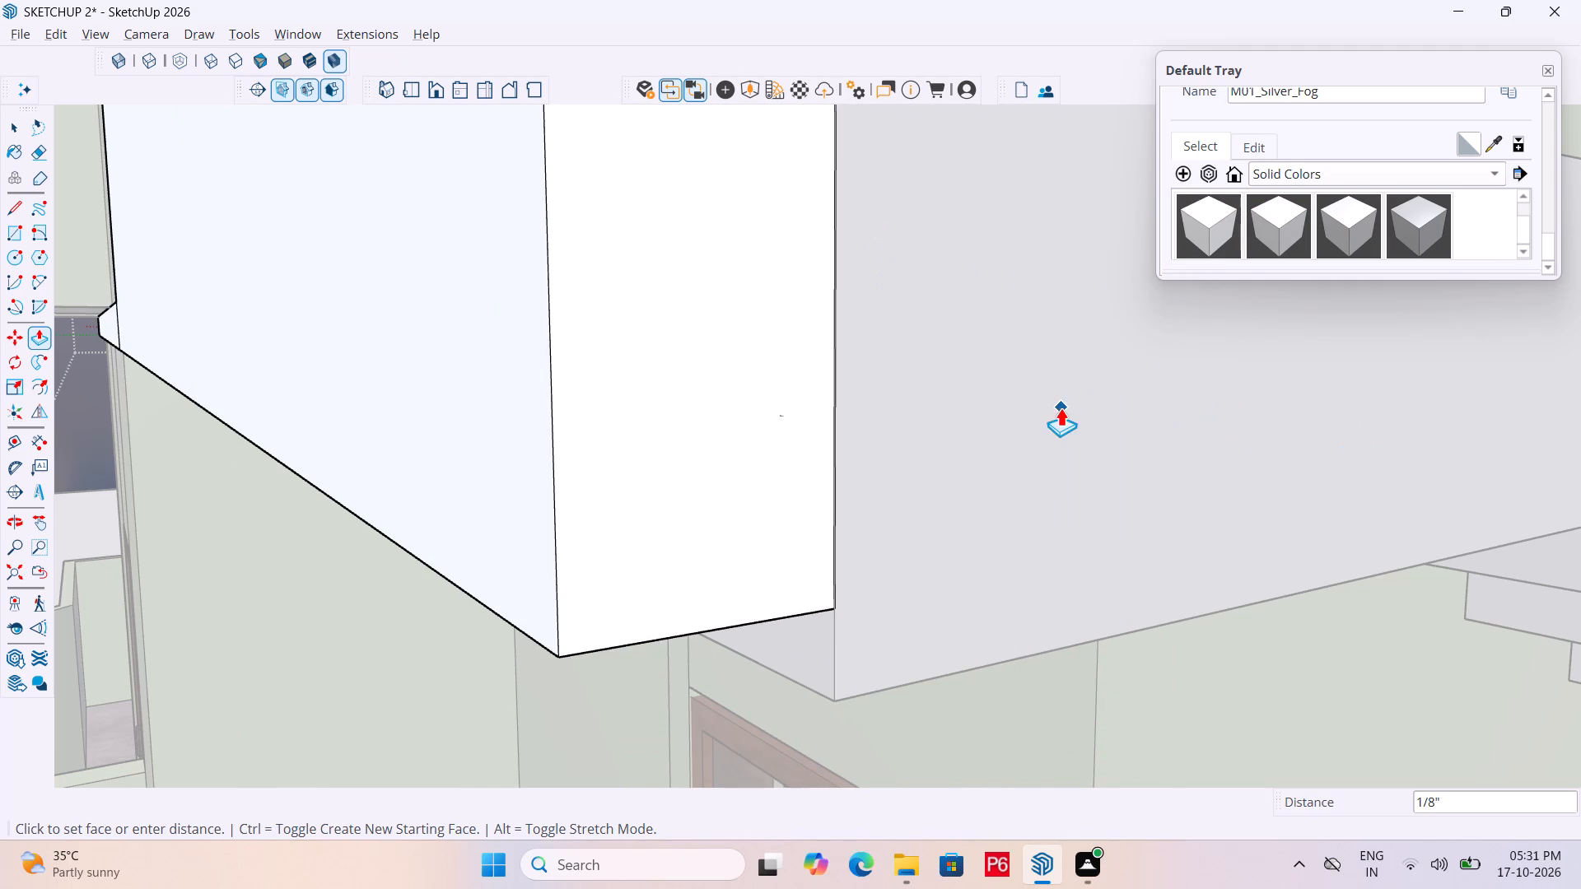
pyautogui.click(1061, 407)
# Pull the parapet and slab underside down 1" beside the bottom of the upper landing.
pyautogui.scroll(-6, 805, 412)
pyautogui.moveTo(789, 433); pyautogui.dragTo(941, 464, button='middle')
pyautogui.moveTo(868, 450); pyautogui.dragTo(851, 356, button='middle')
pyautogui.scroll(1, 854, 443)
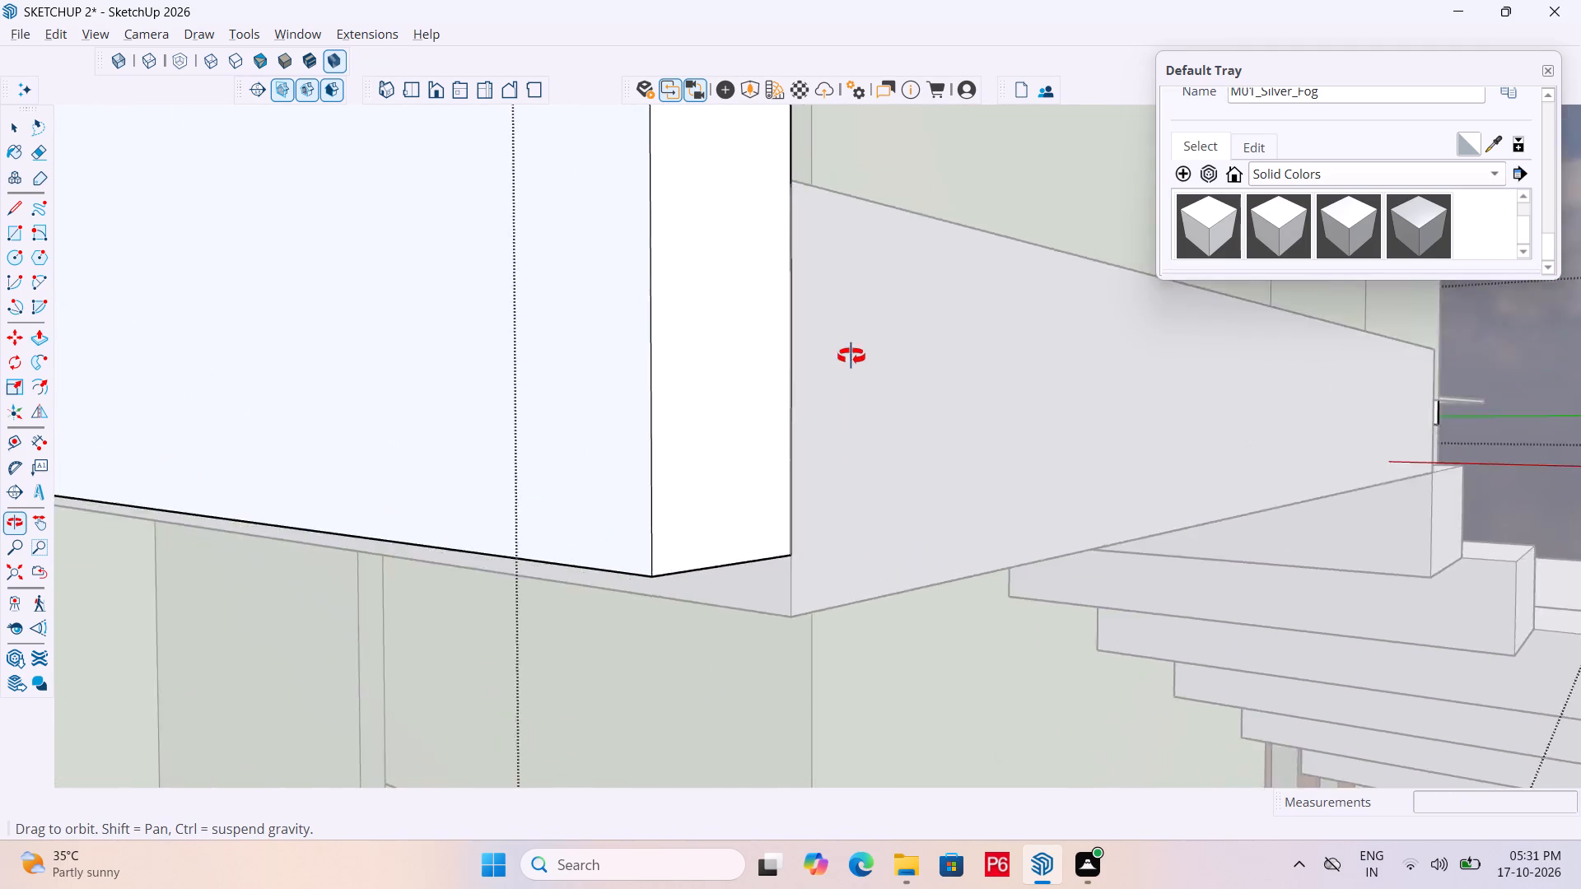
pyautogui.moveTo(851, 356); pyautogui.dragTo(892, 117, button='middle')
pyautogui.press('space')
pyautogui.click(655, 598)
pyautogui.doubleClick(655, 598)
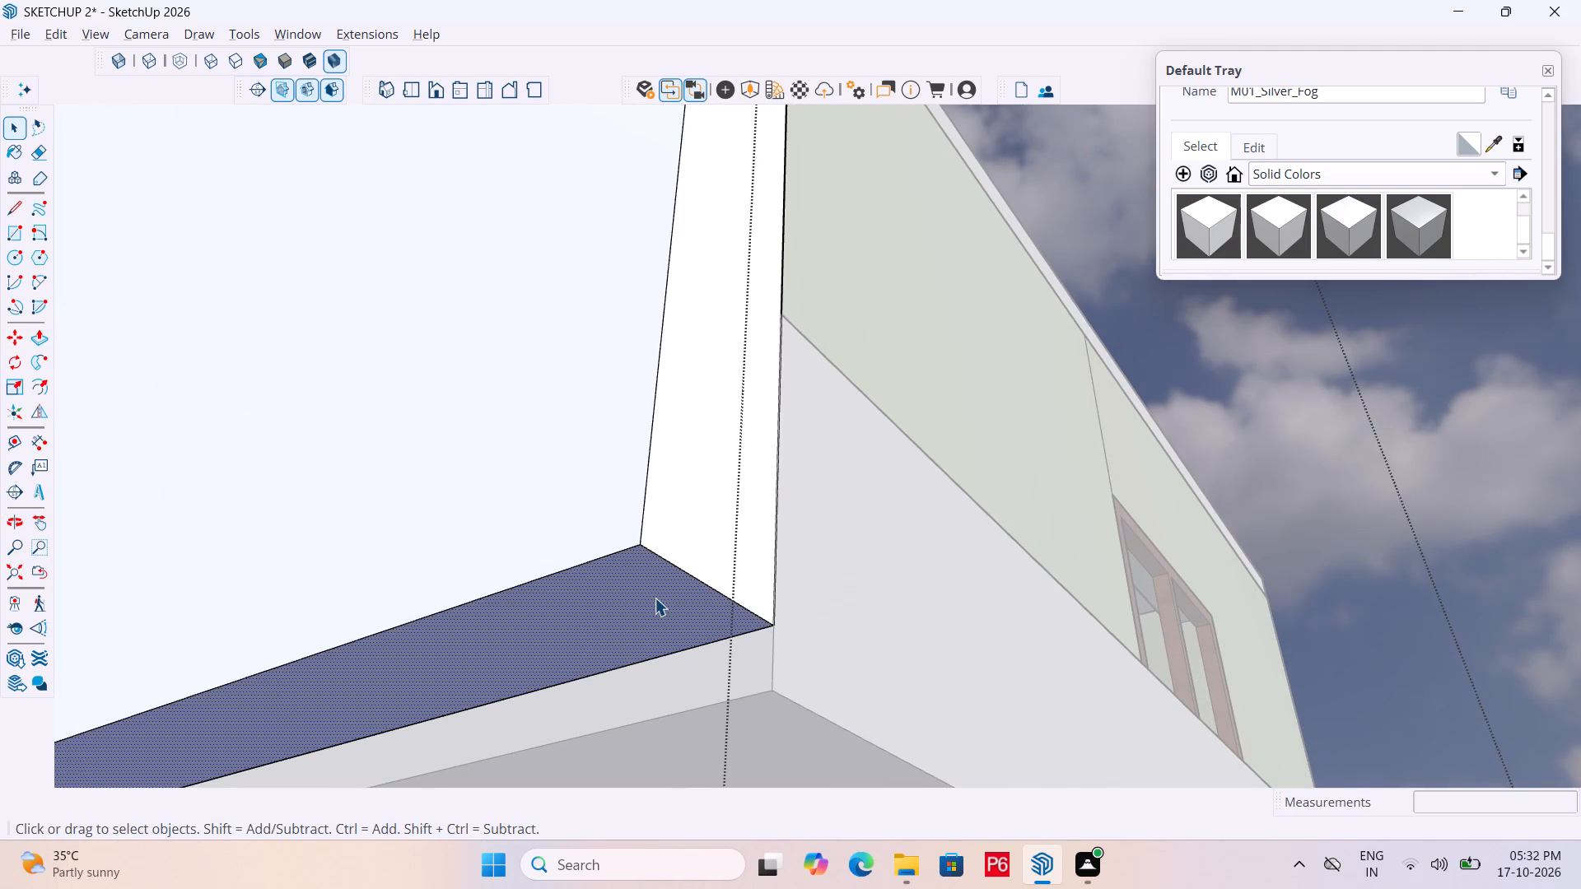
pyautogui.click(624, 593)
pyautogui.press('p')
pyautogui.click(623, 591)
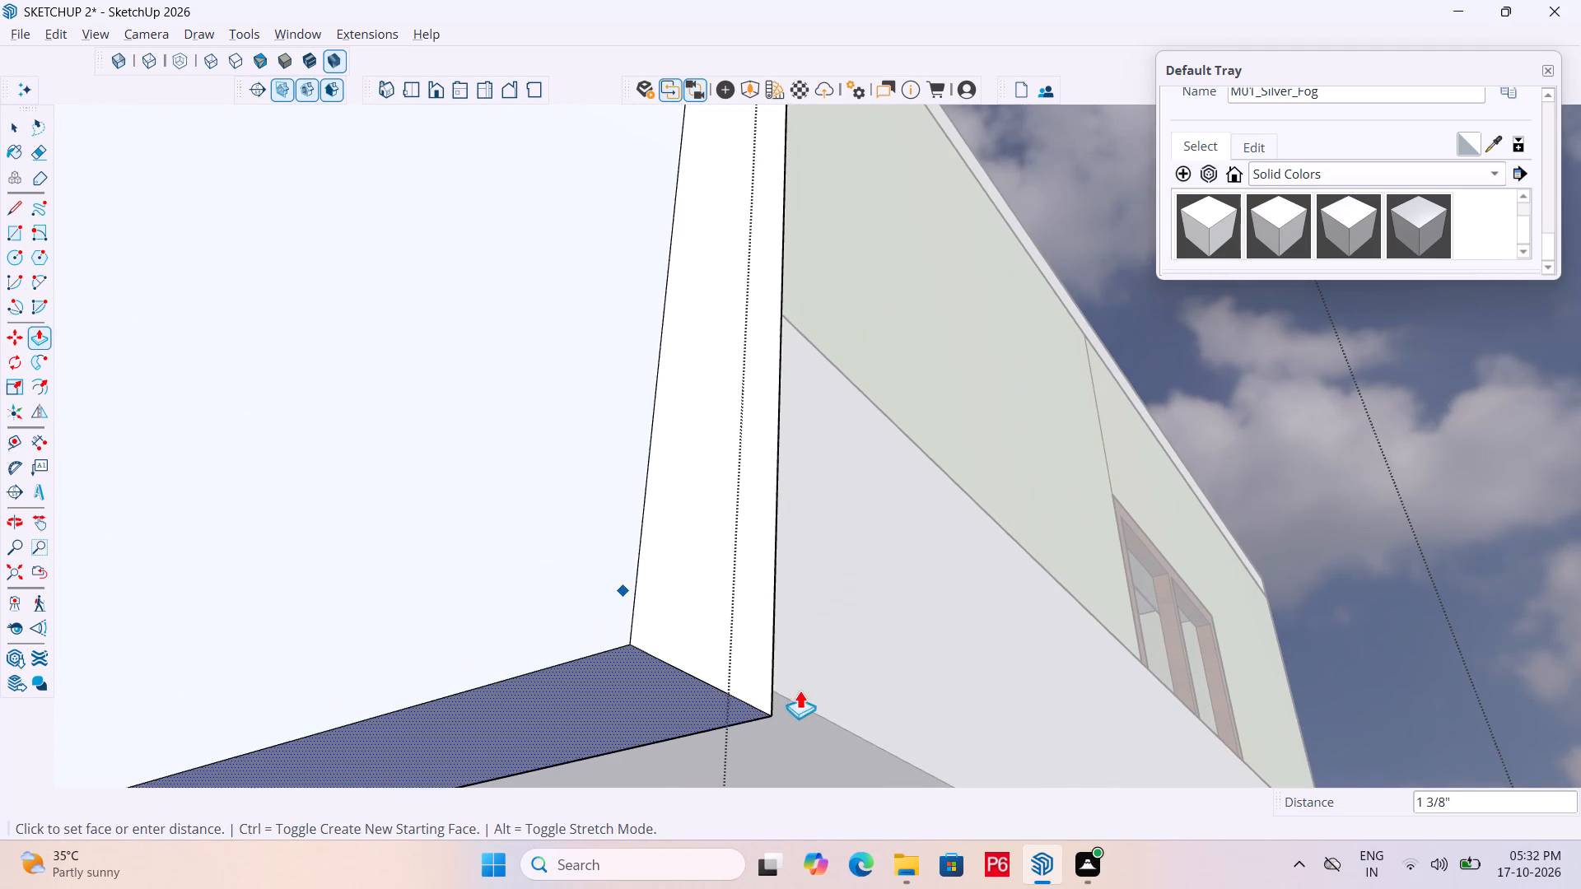
pyautogui.moveTo(785, 707); pyautogui.dragTo(786, 673)
# Save the model.
pyautogui.scroll(-16, 800, 502)
pyautogui.moveTo(786, 442); pyautogui.dragTo(788, 446, button='middle')
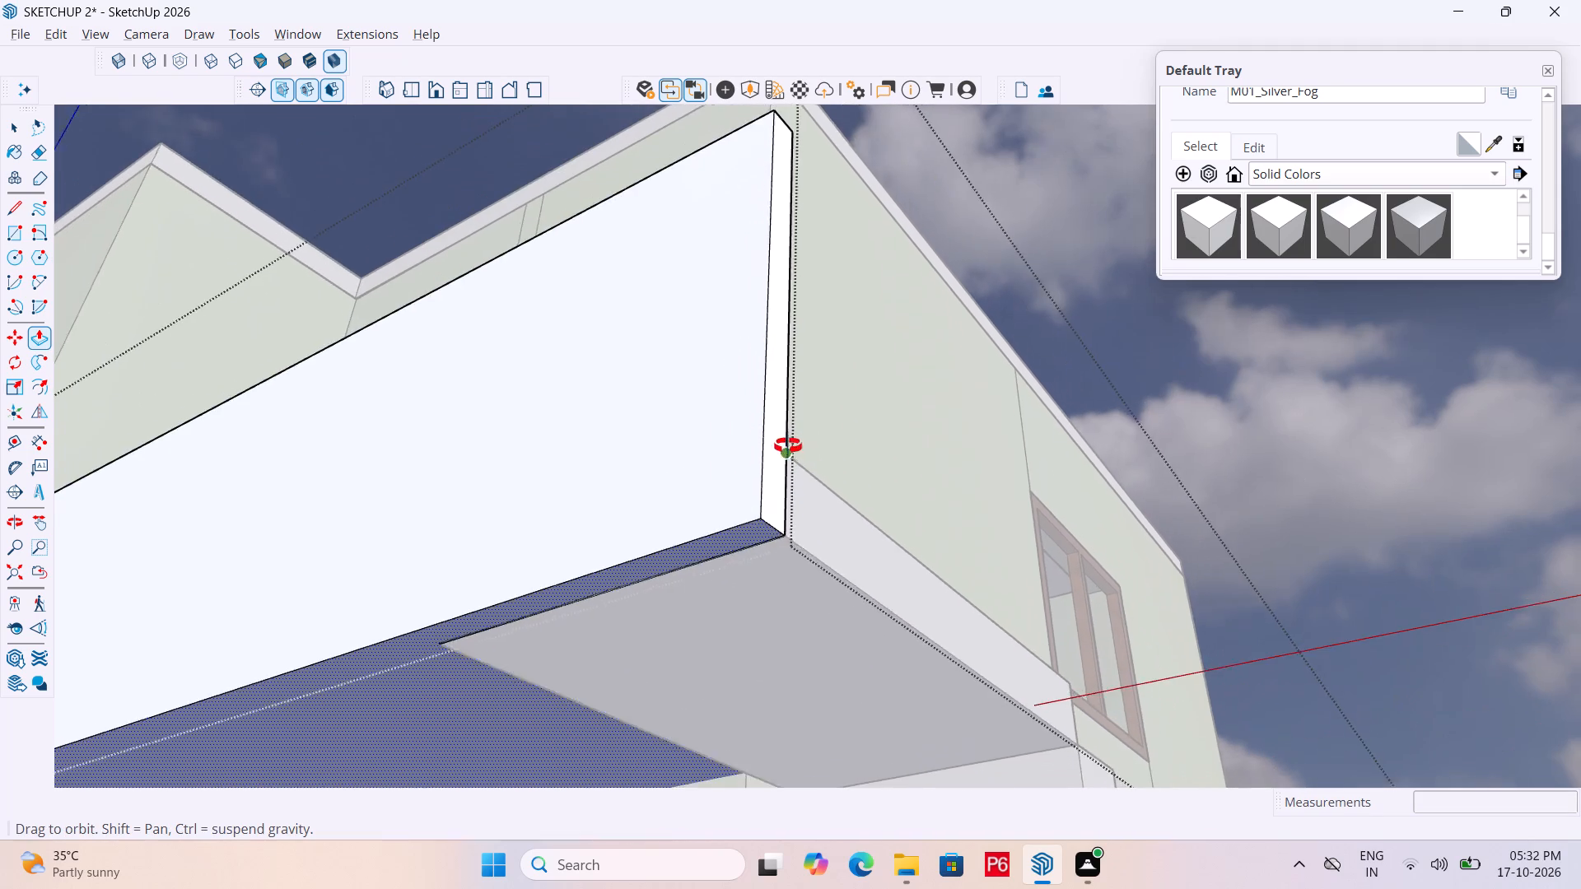
pyautogui.moveTo(788, 446); pyautogui.dragTo(683, 616, button='middle')
pyautogui.scroll(-1, 697, 605)
pyautogui.hotkey('ctrl', 's')
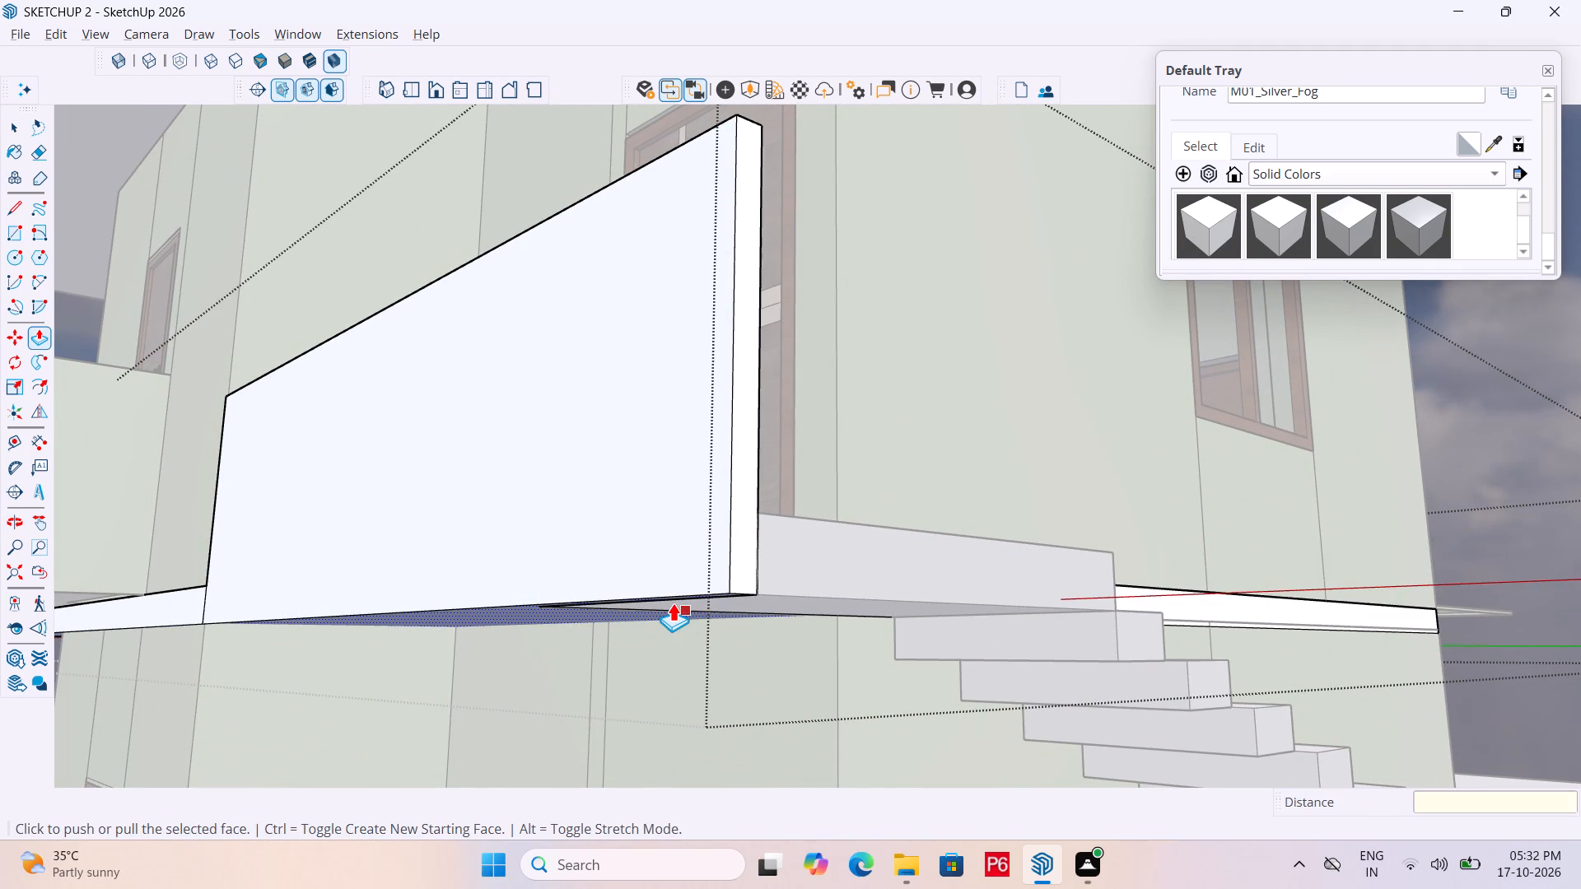
pyautogui.hotkey('ctrl', 's')
# Examine the extended parapet and the staircase's connection to the balcony from several sides of the house.
pyautogui.scroll(-4, 599, 530)
pyautogui.moveTo(590, 511); pyautogui.dragTo(504, 500, button='middle')
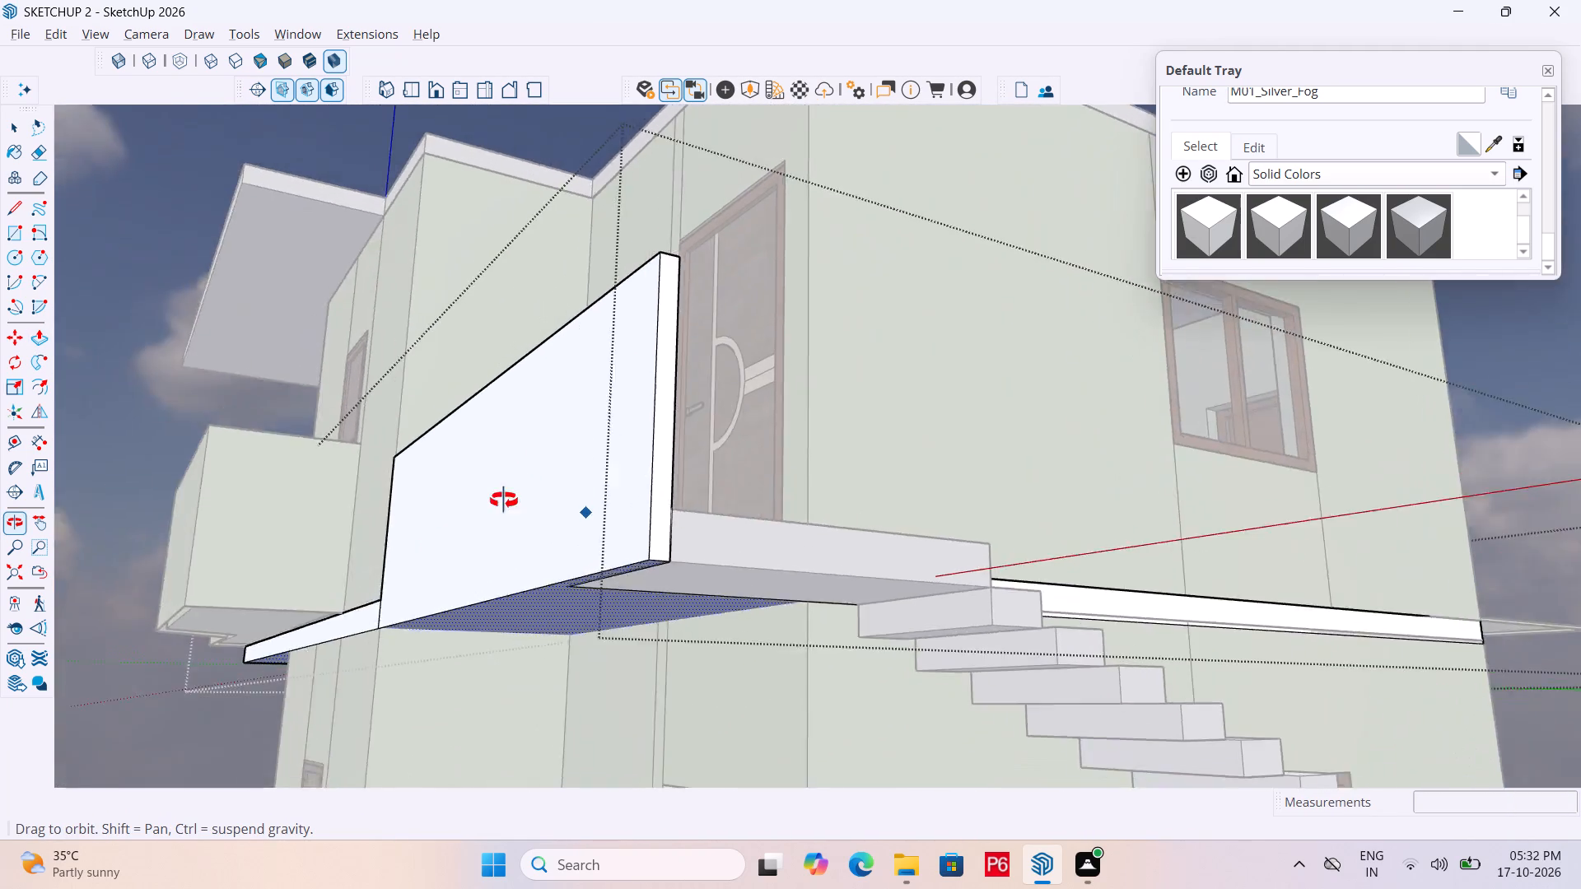
pyautogui.moveTo(504, 500); pyautogui.dragTo(442, 565, button='middle')
pyautogui.moveTo(698, 508); pyautogui.dragTo(611, 555, button='middle')
pyautogui.scroll(-1, 696, 510)
pyautogui.scroll(-6, 954, 431)
pyautogui.moveTo(767, 454); pyautogui.dragTo(767, 454, button='middle')
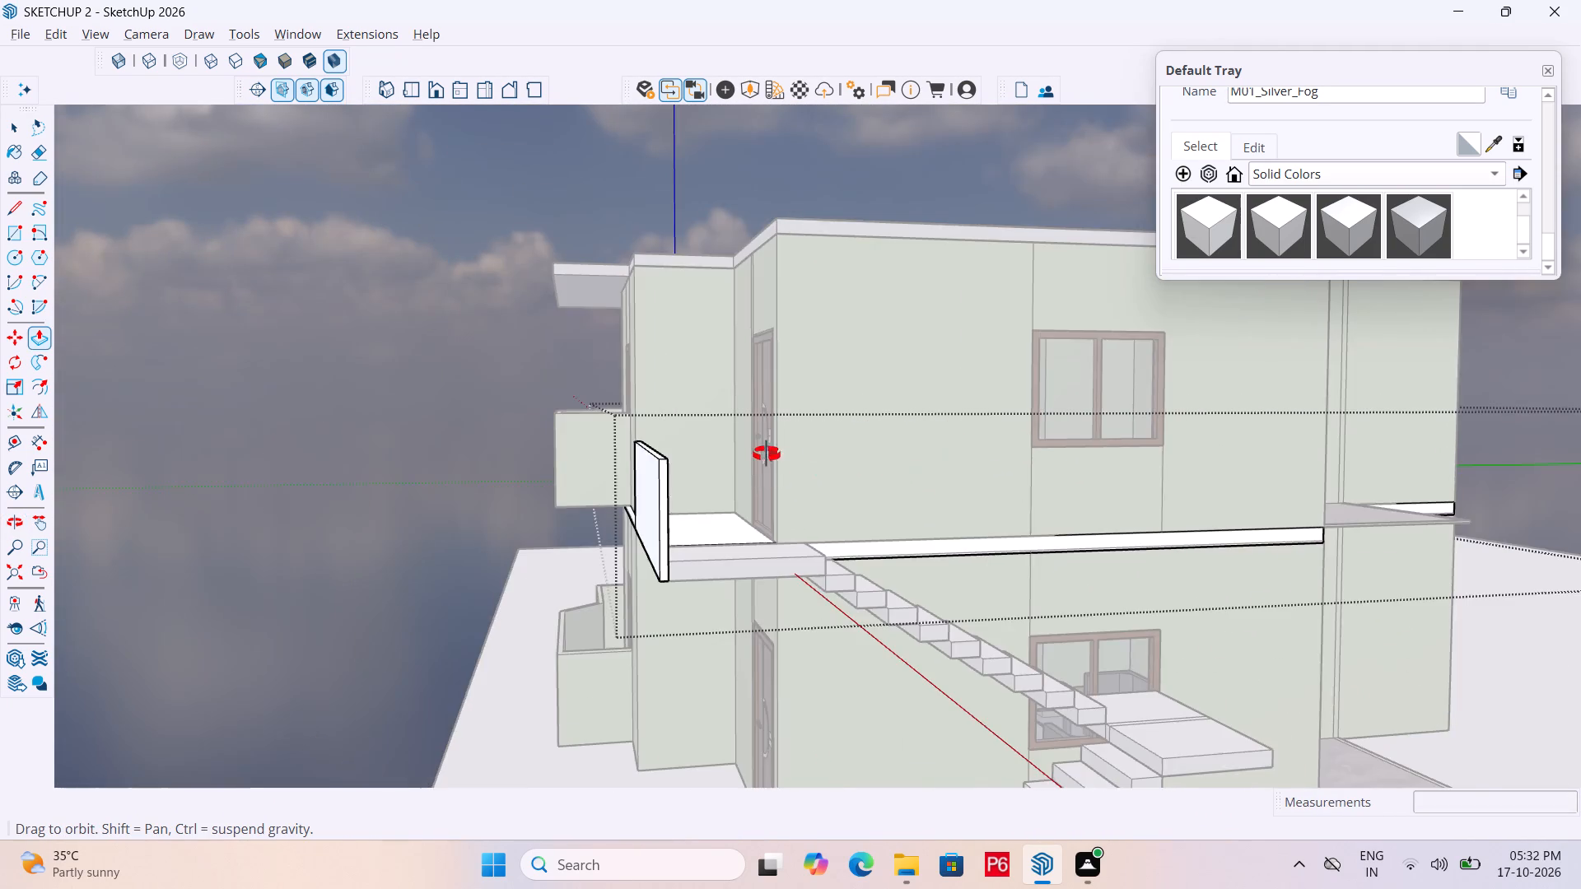
pyautogui.moveTo(767, 454); pyautogui.dragTo(826, 387, button='middle')
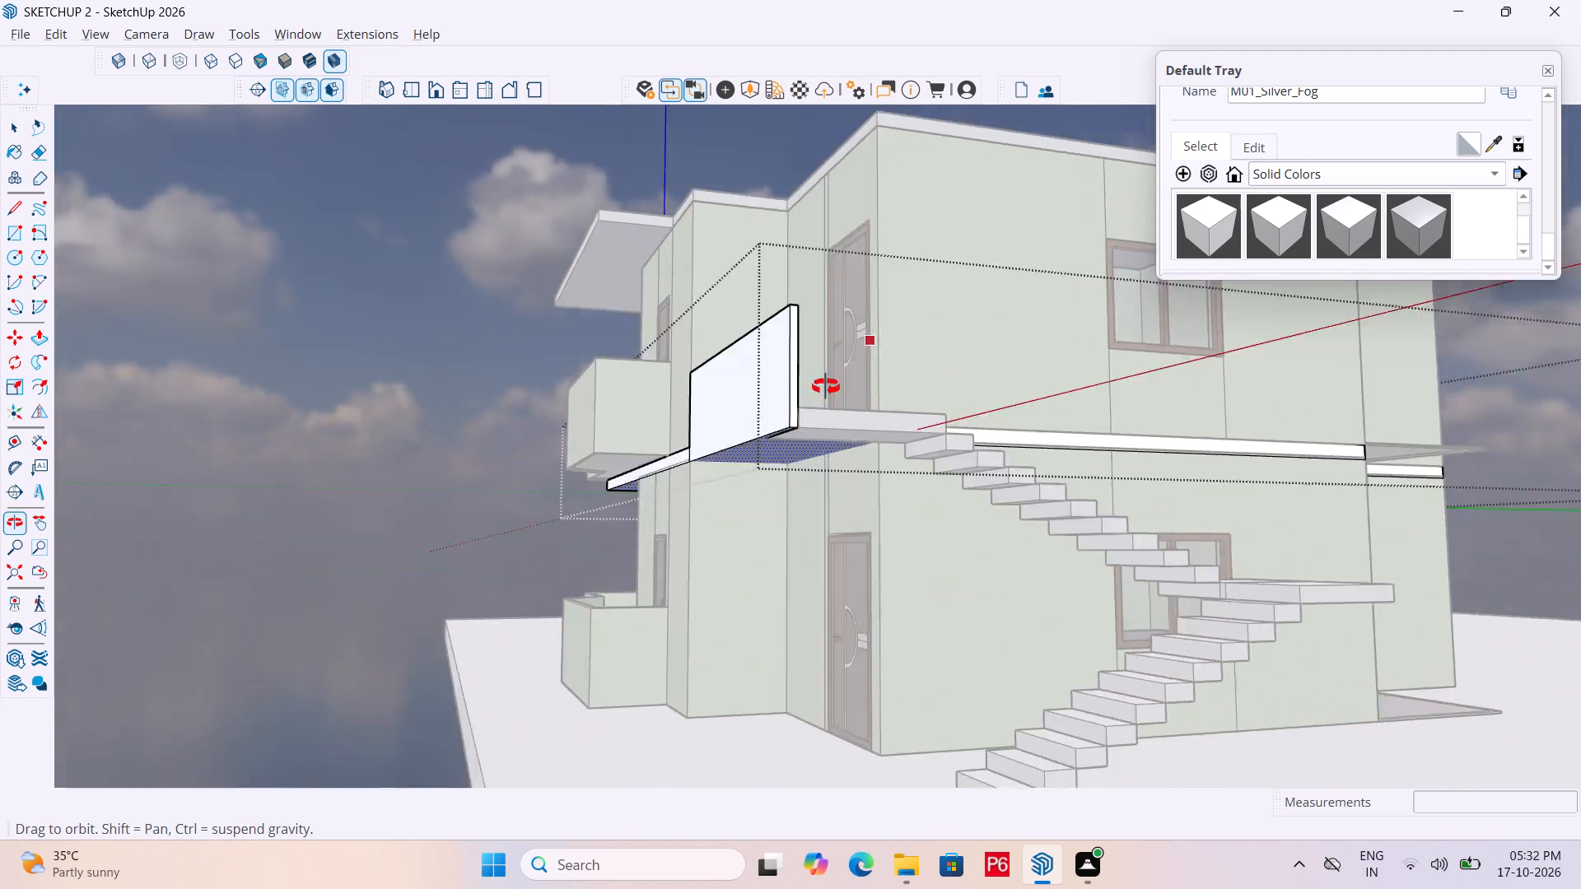
pyautogui.moveTo(826, 387); pyautogui.dragTo(777, 428, button='middle')
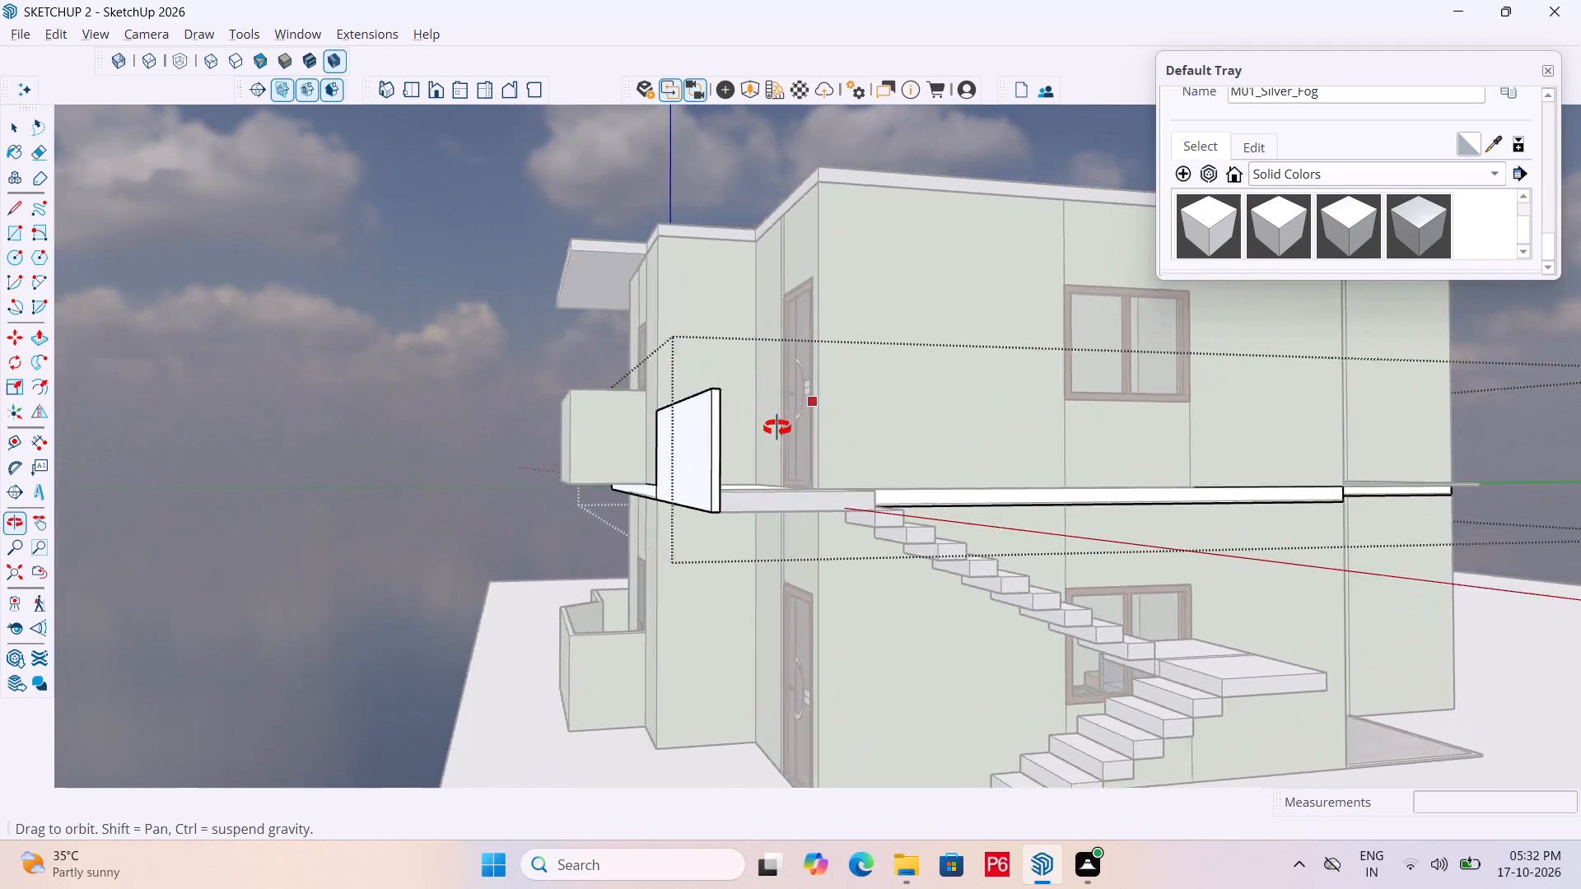
pyautogui.moveTo(777, 428); pyautogui.dragTo(679, 457, button='middle')
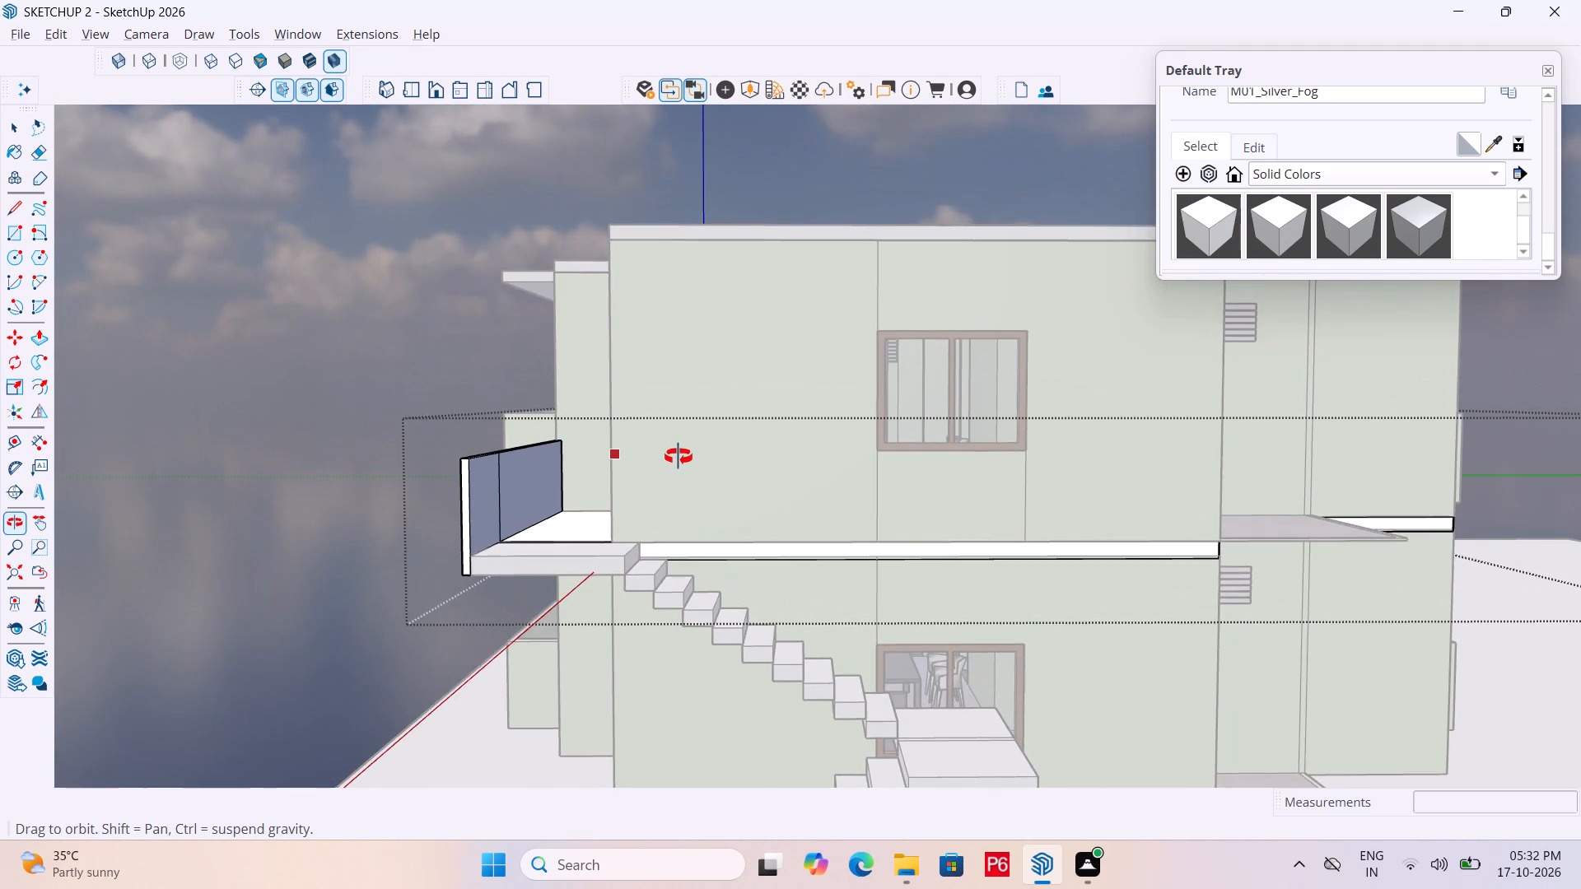
pyautogui.moveTo(679, 457); pyautogui.dragTo(861, 433, button='middle')
pyautogui.scroll(1, 840, 422)
pyautogui.scroll(-5, 742, 394)
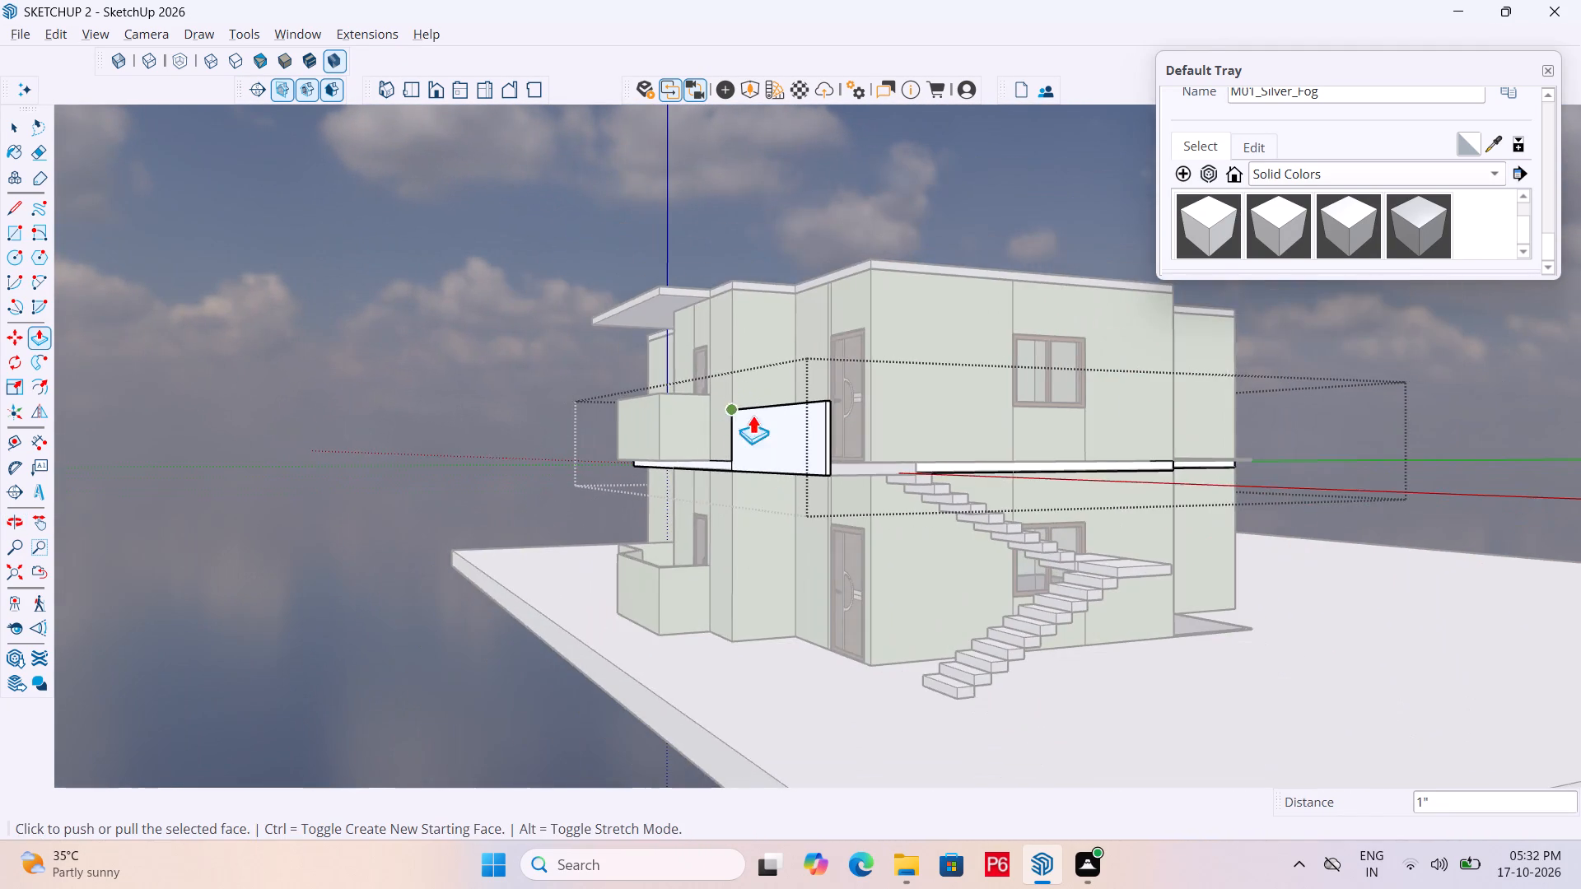
pyautogui.moveTo(761, 422); pyautogui.dragTo(414, 542, button='middle')
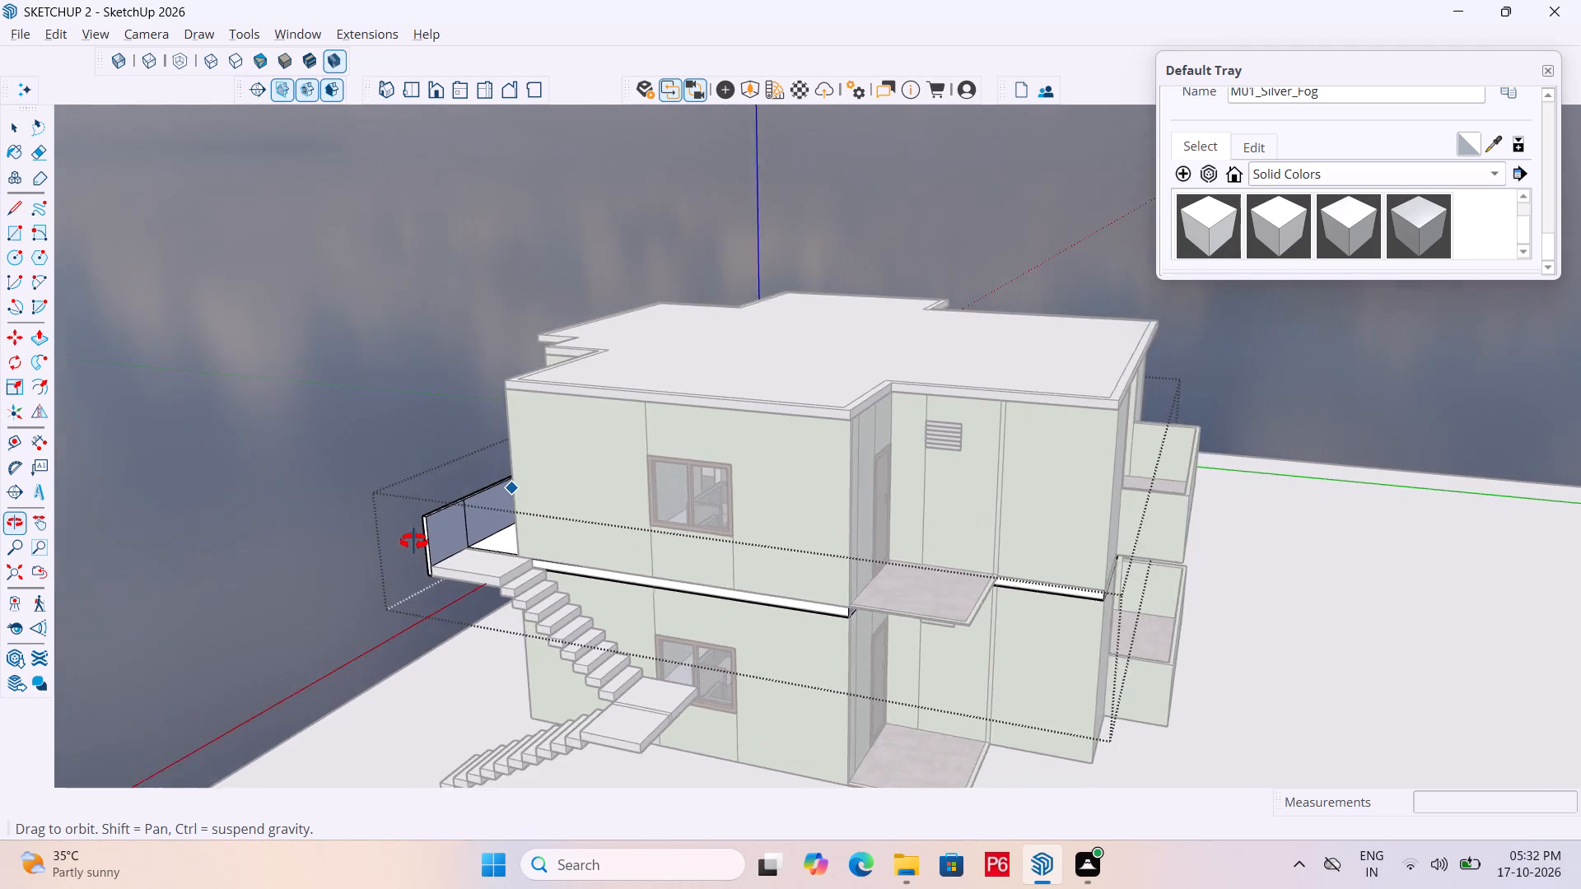
pyautogui.moveTo(414, 542); pyautogui.dragTo(562, 532, button='middle')
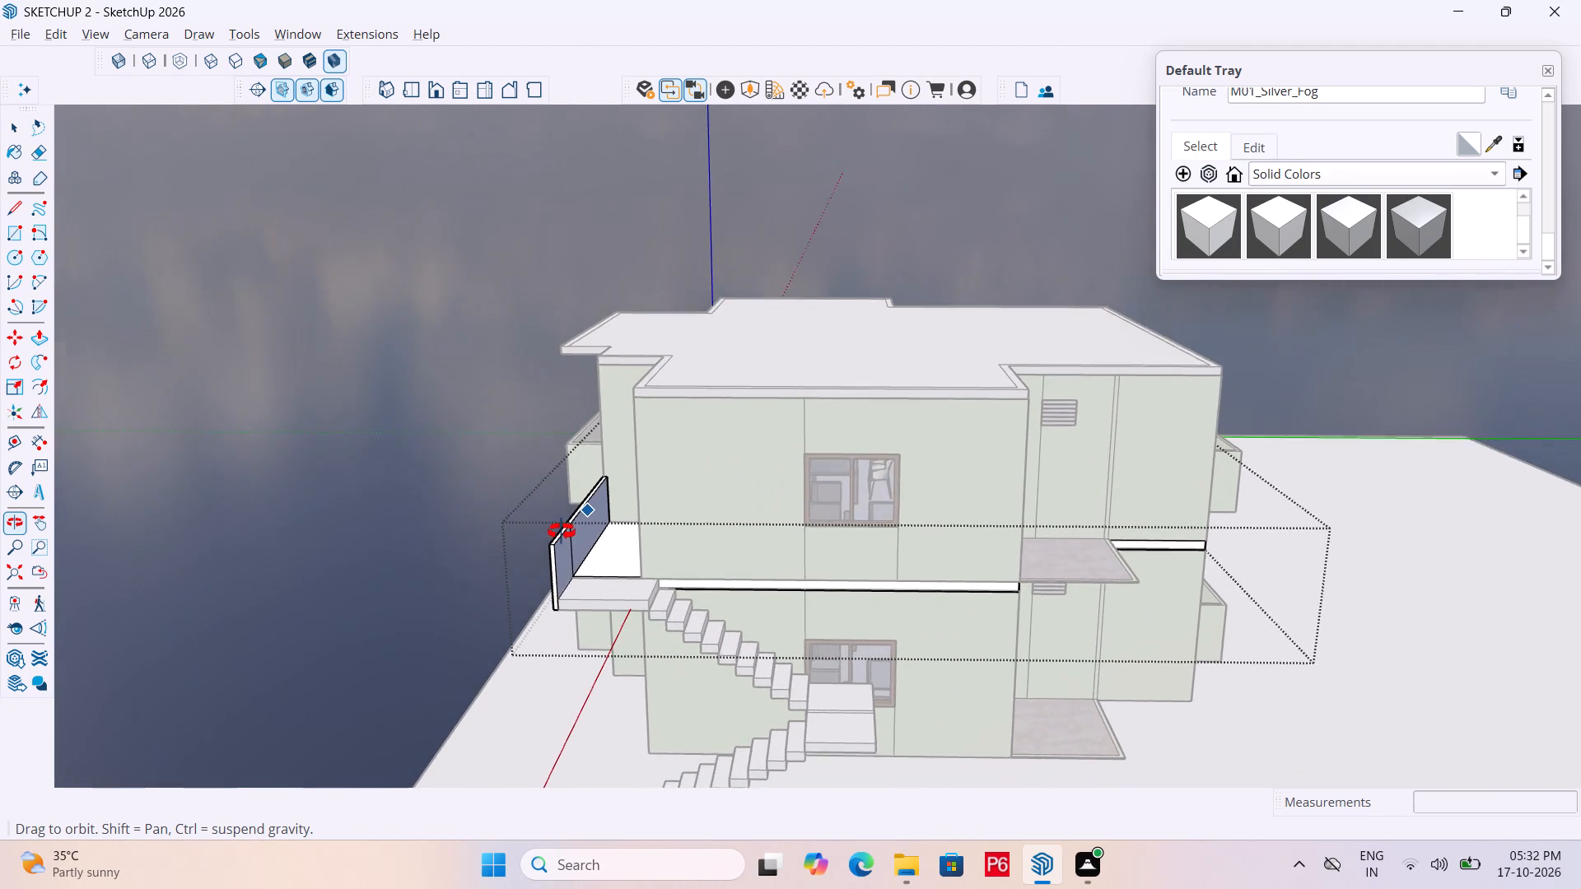
pyautogui.moveTo(562, 532); pyautogui.dragTo(581, 529, button='middle')
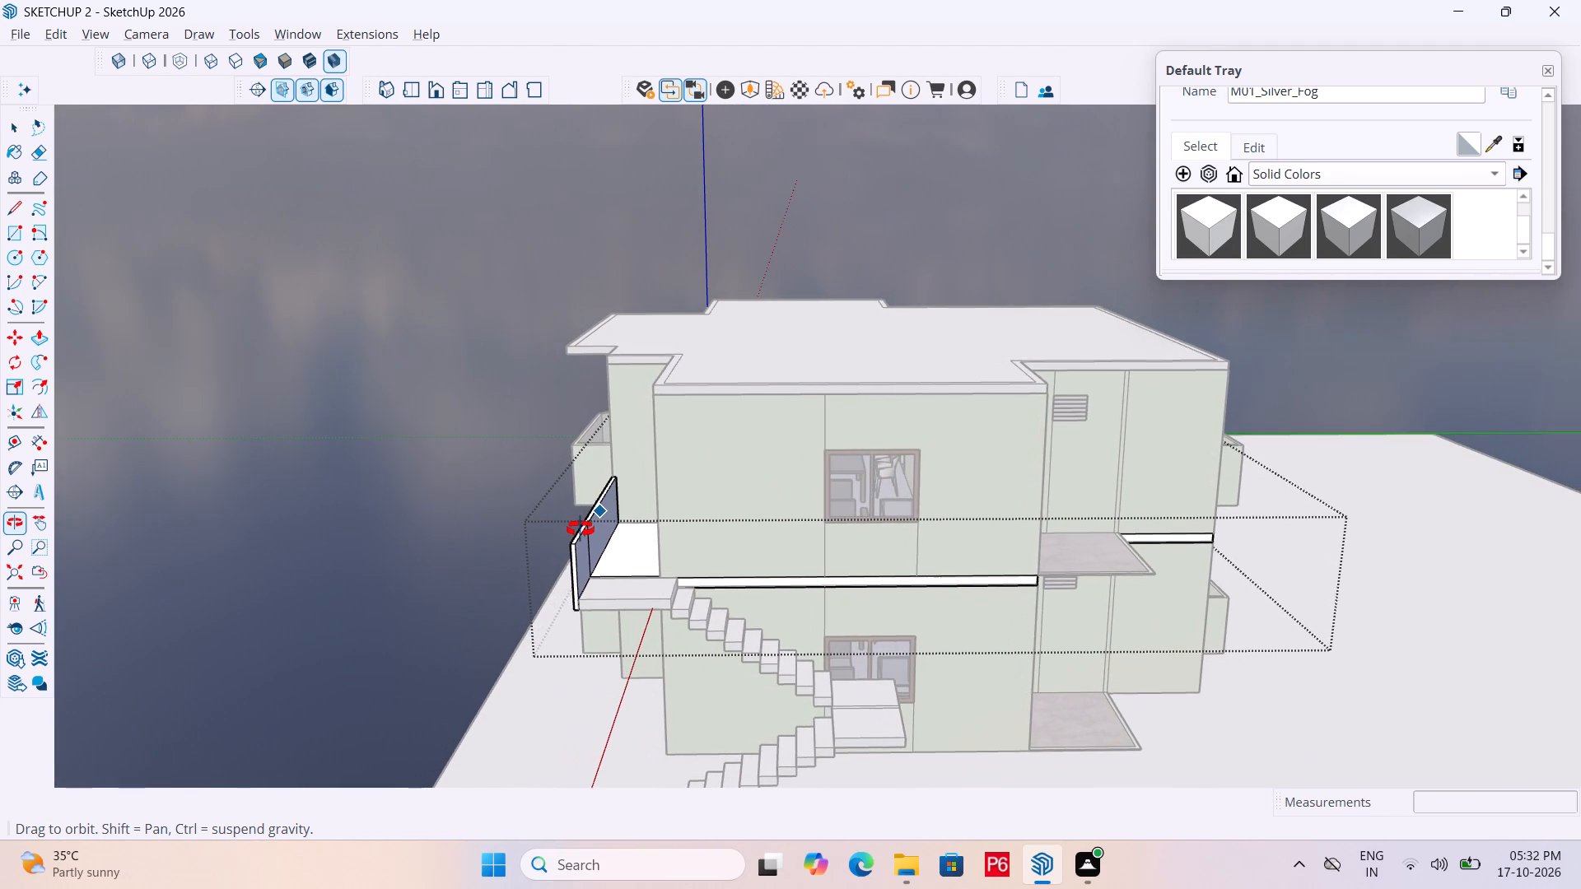
pyautogui.moveTo(581, 529); pyautogui.dragTo(590, 529, button='middle')
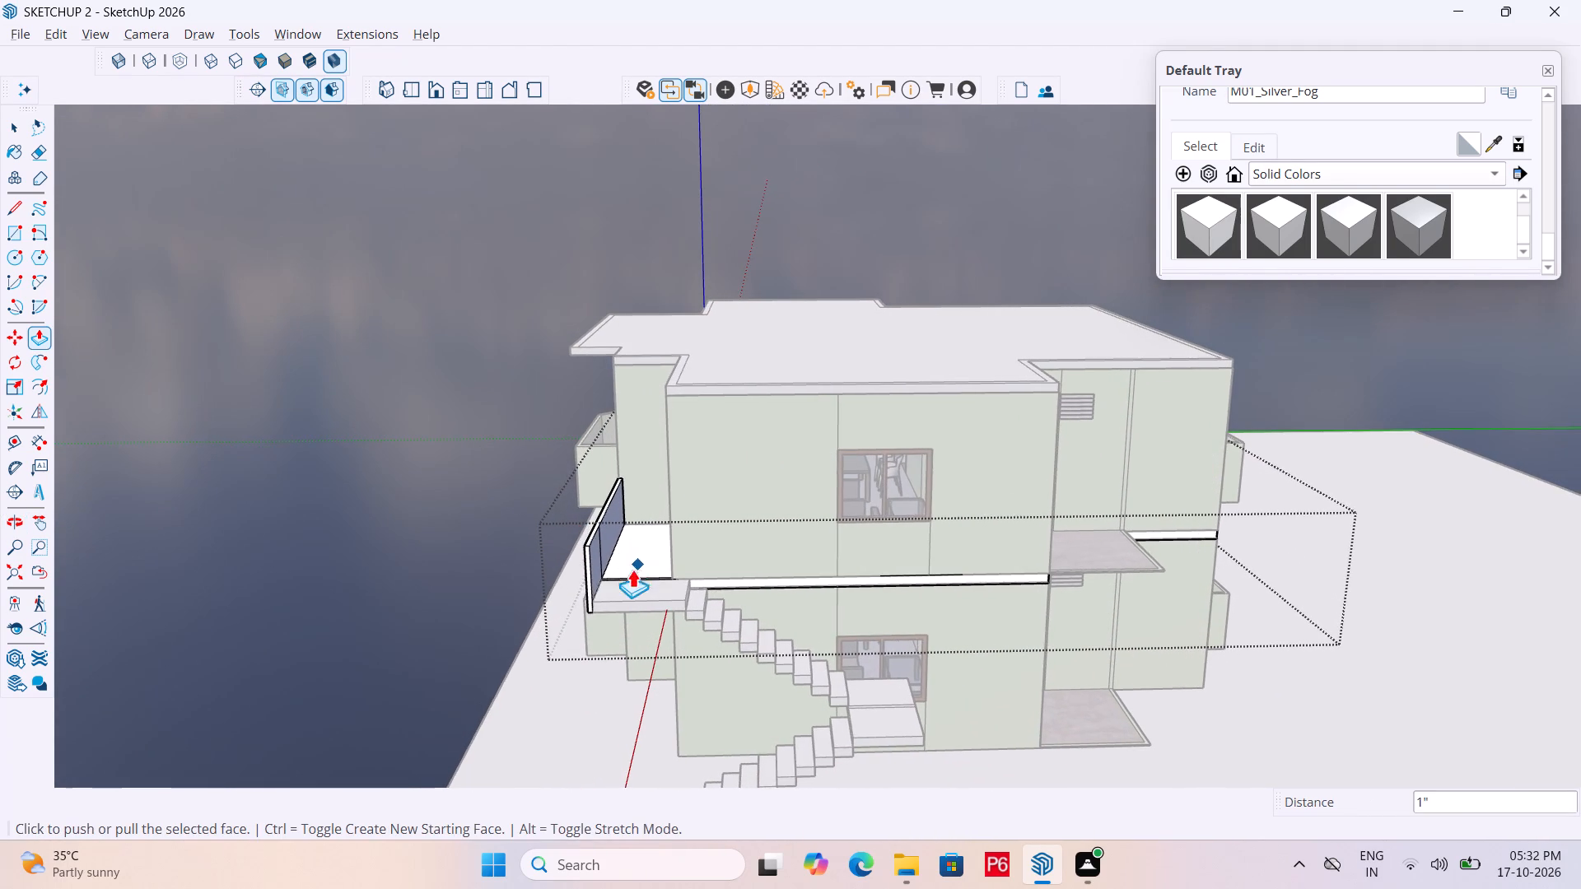
# Pull a new section from the parapet's end face beyond the landing's outer edge, keeping the original face's edges.
pyautogui.scroll(7, 590, 593)
pyautogui.moveTo(637, 605); pyautogui.dragTo(539, 624, button='middle')
pyautogui.scroll(11, 539, 624)
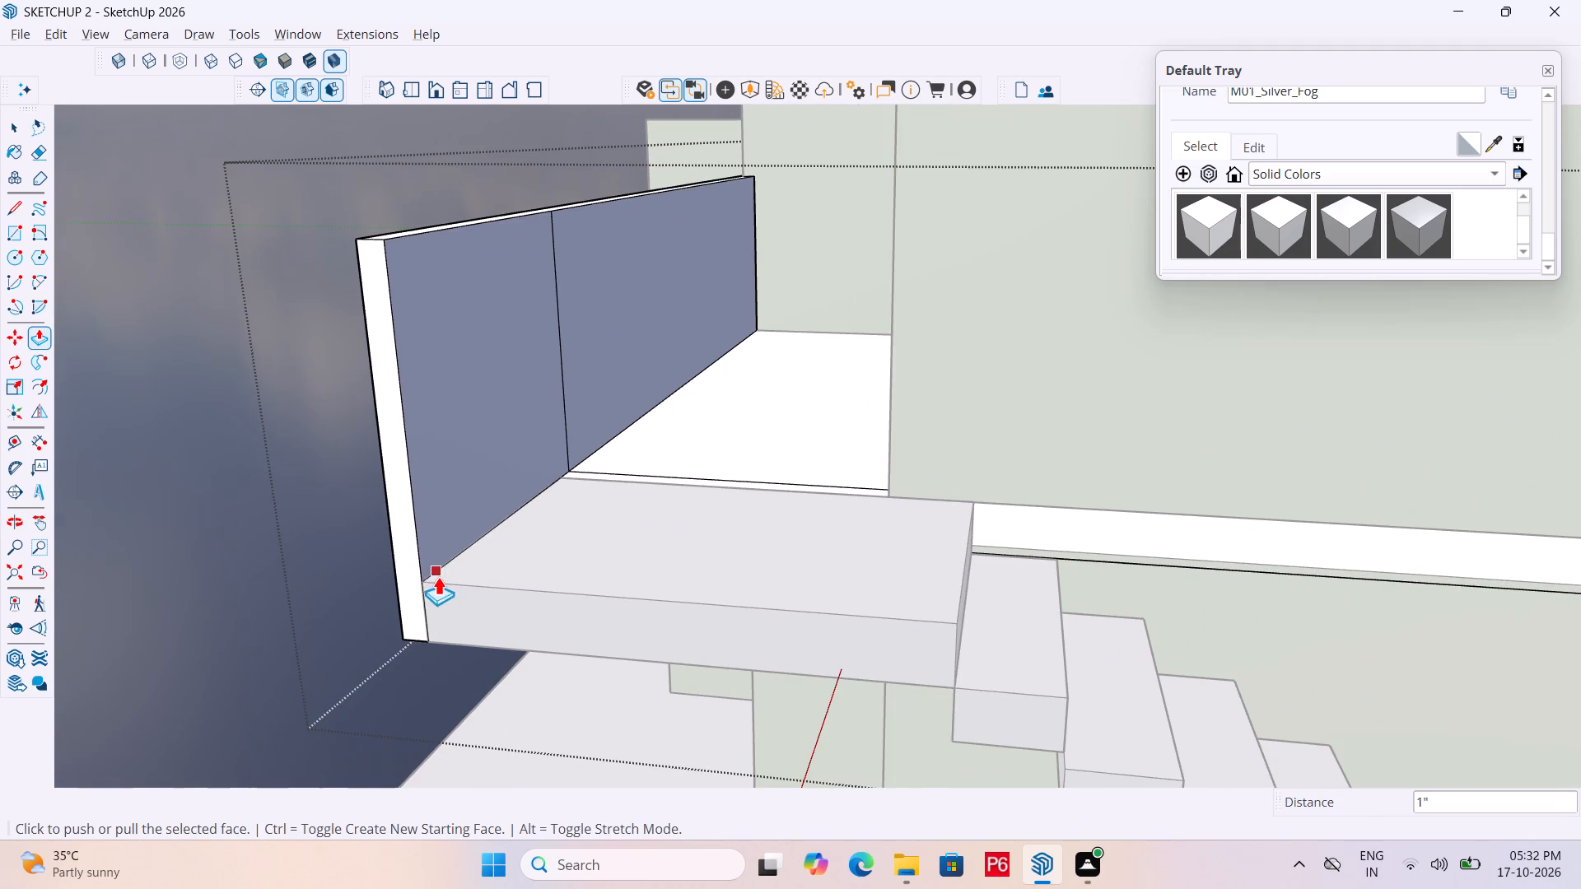
pyautogui.press('space')
pyautogui.click(407, 566)
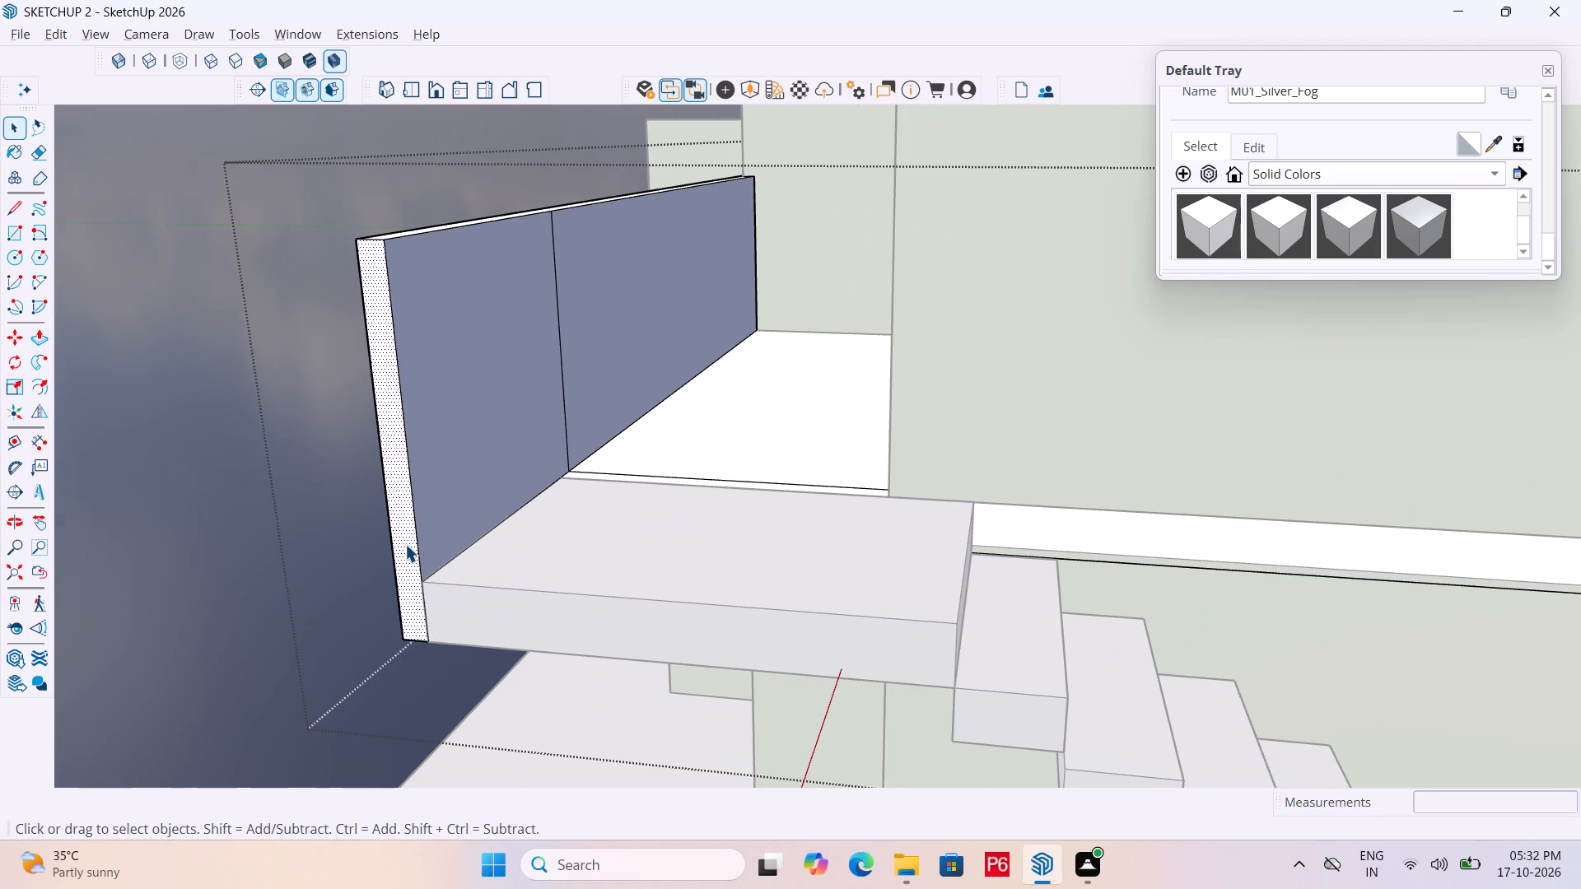
pyautogui.press('p')
pyautogui.click(405, 543)
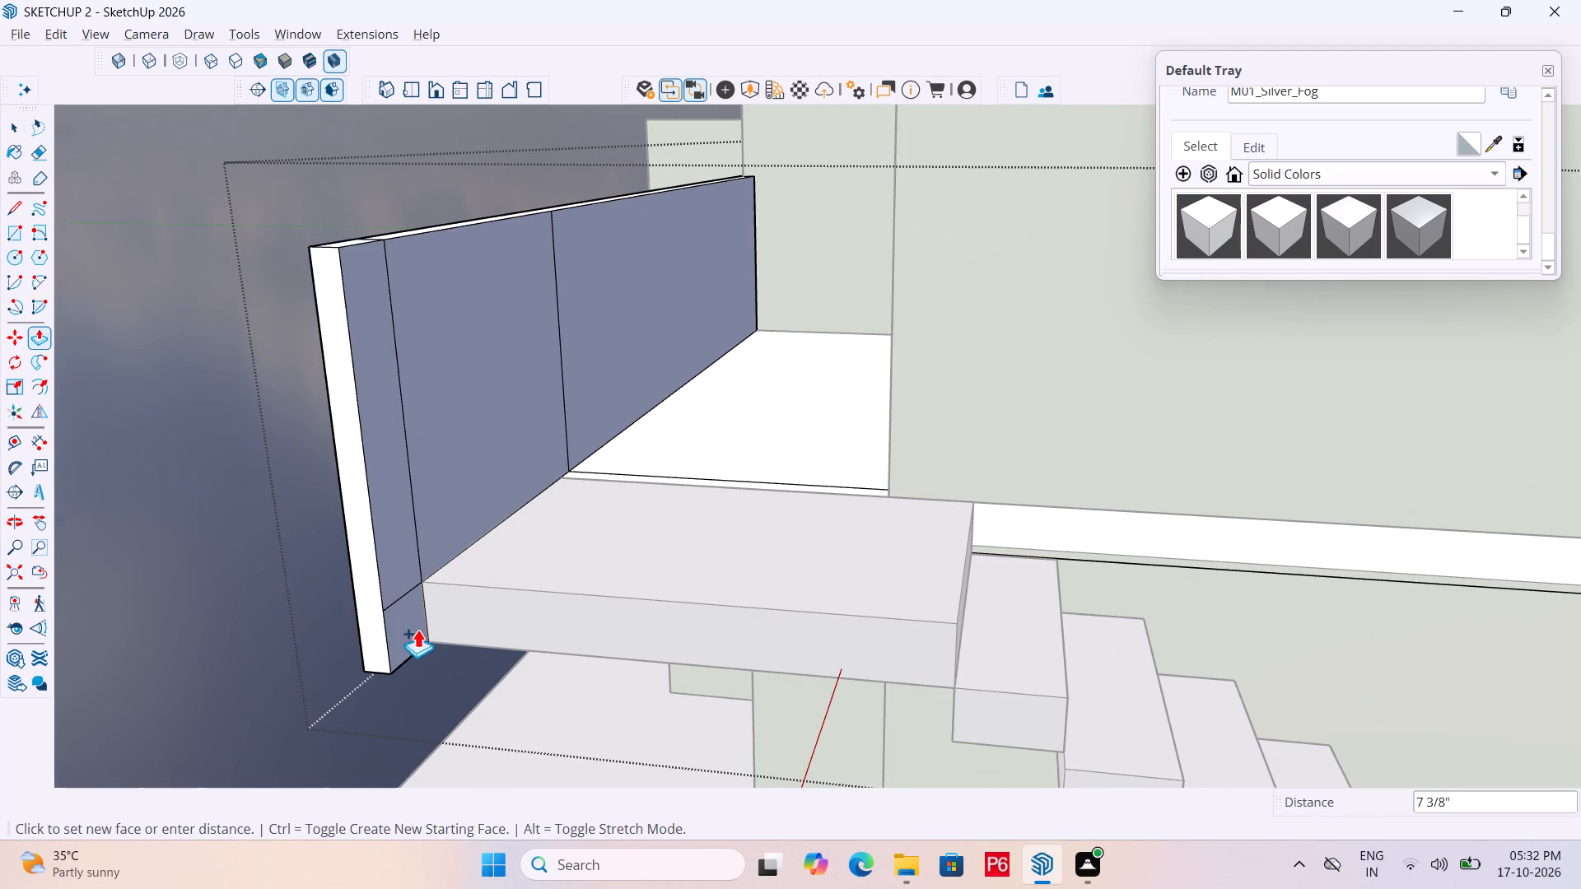
pyautogui.scroll(6, 407, 617)
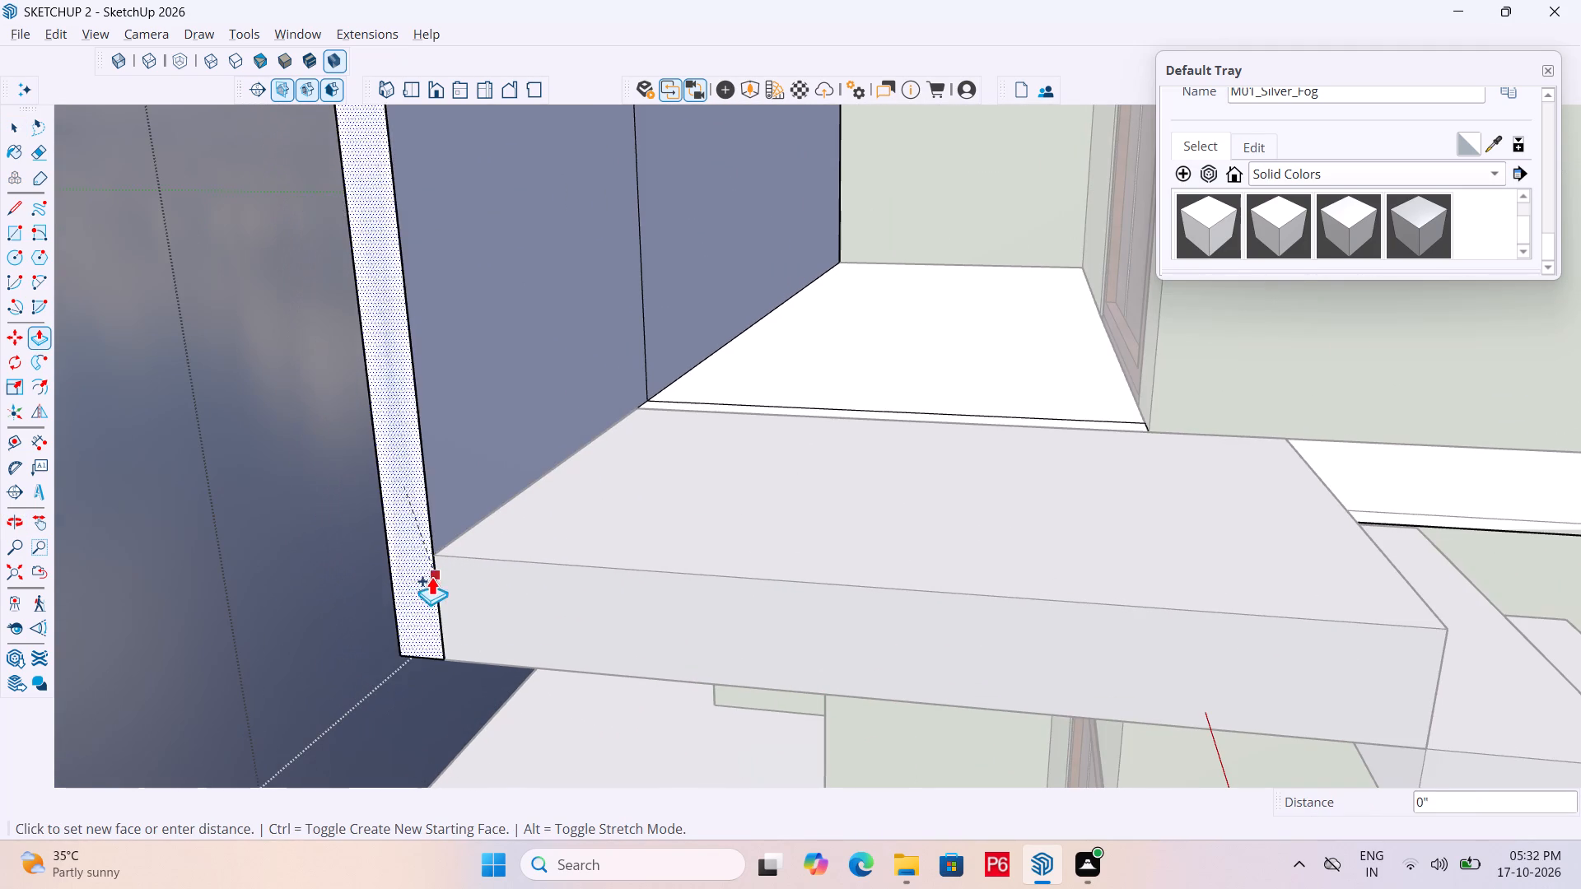
pyautogui.click(422, 583)
# Pull the upper part of the new parapet section's inner side face along the upper landing's outer edge towards the stairs.
pyautogui.press('space')
pyautogui.click(413, 527)
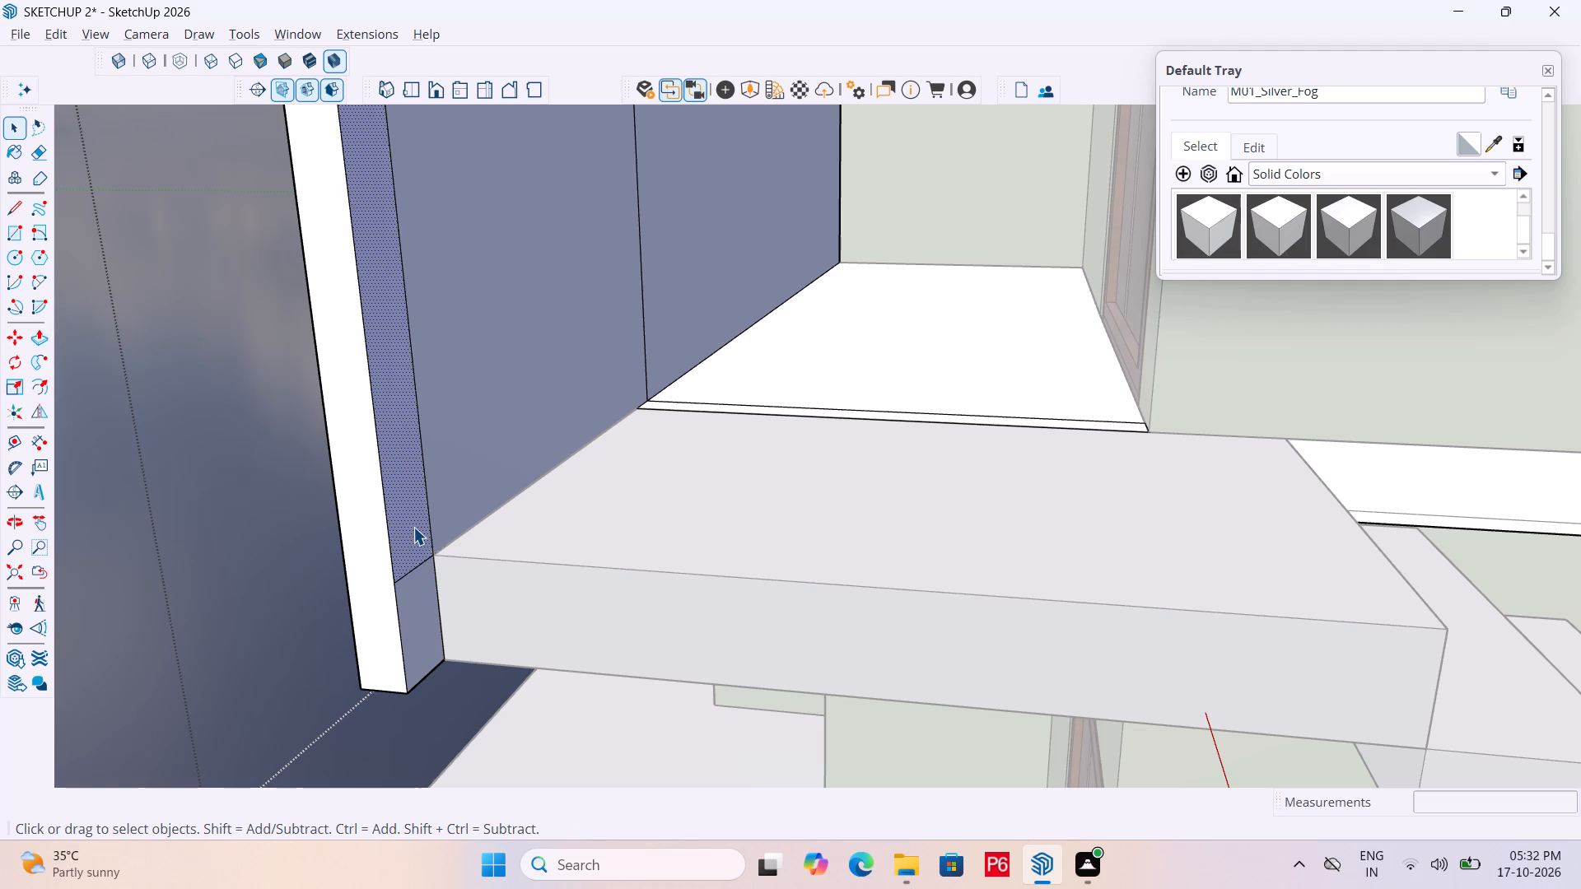
pyautogui.press('p')
pyautogui.click(406, 520)
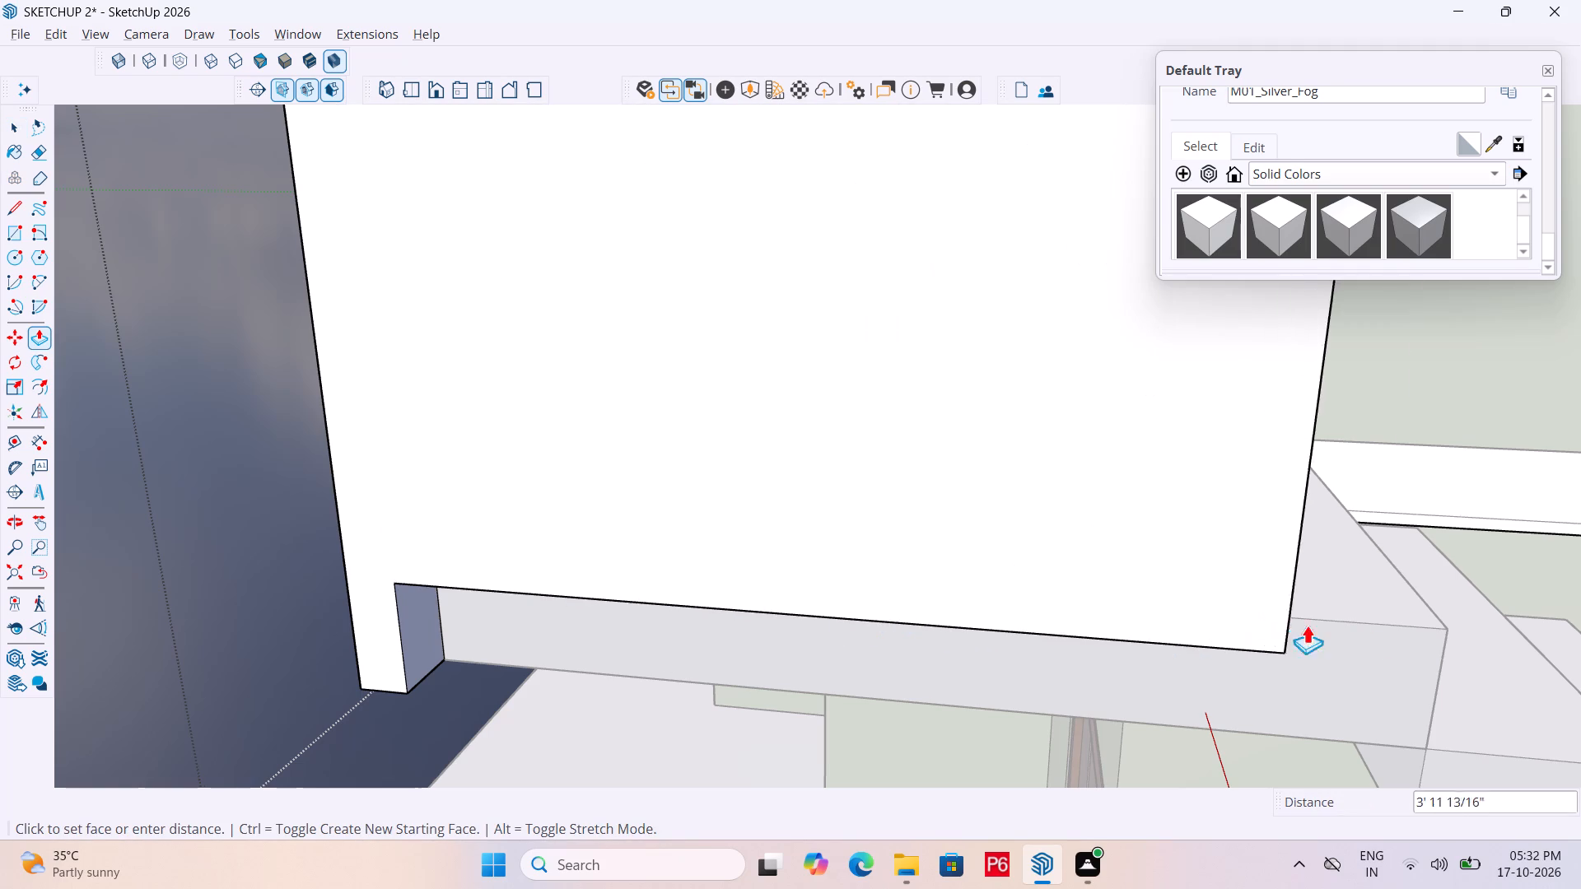
pyautogui.moveTo(1395, 643); pyautogui.dragTo(818, 573, button='middle')
pyautogui.click(489, 624)
# Pull the lower part of the same parapet section about 9' 5 3/8", in line with the end of the upper part.
pyautogui.moveTo(362, 608); pyautogui.dragTo(416, 608, button='middle')
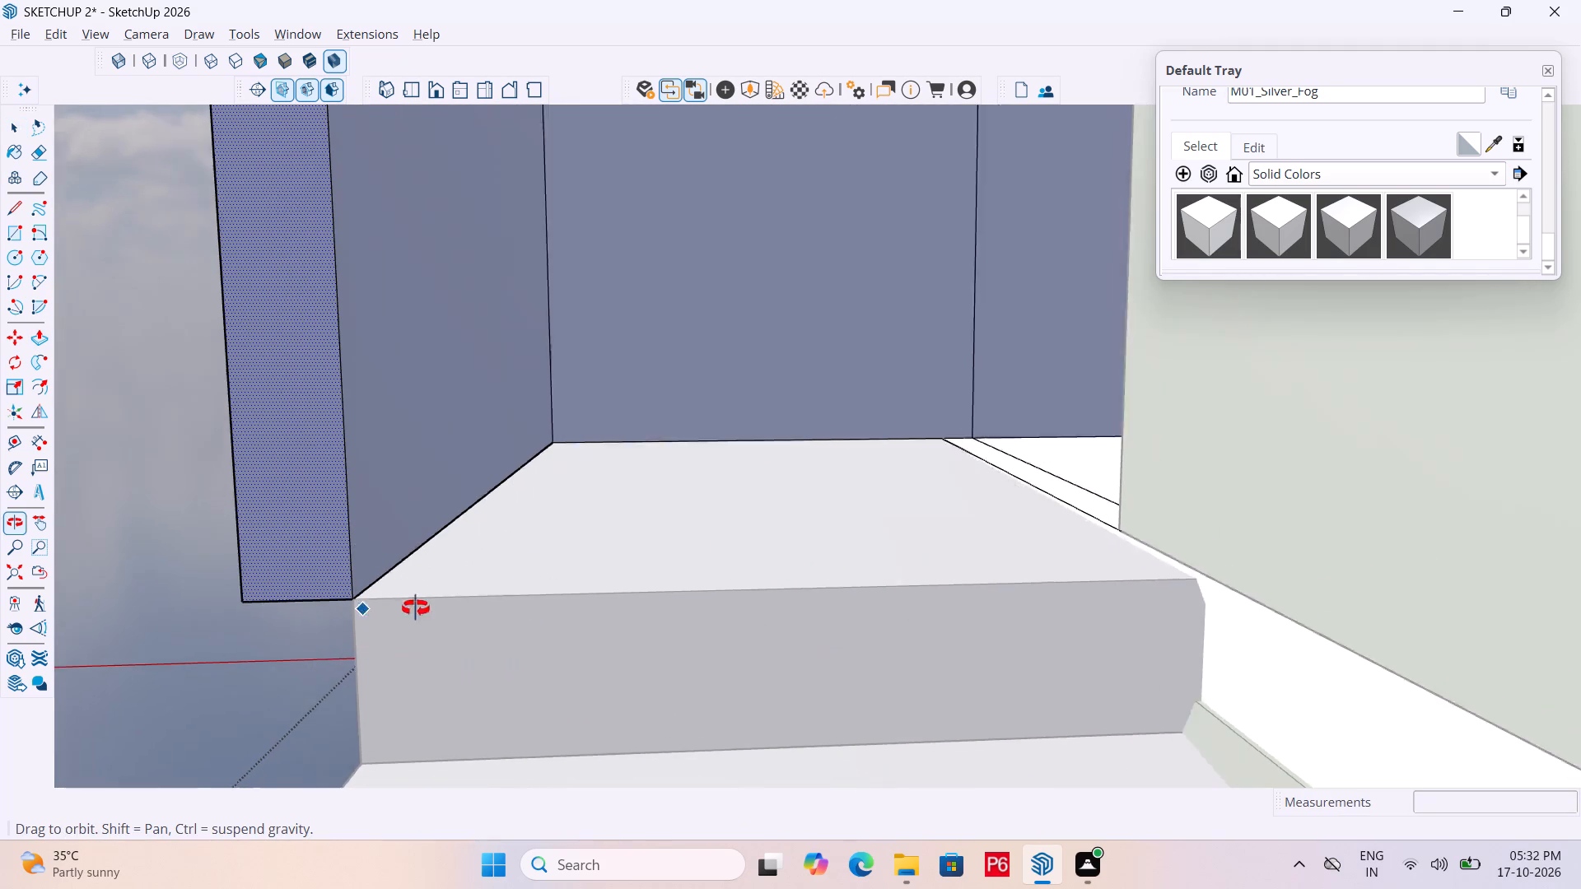
pyautogui.moveTo(416, 608); pyautogui.dragTo(845, 577, button='middle')
pyautogui.scroll(-6, 749, 508)
pyautogui.scroll(6, 179, 627)
pyautogui.doubleClick(198, 510)
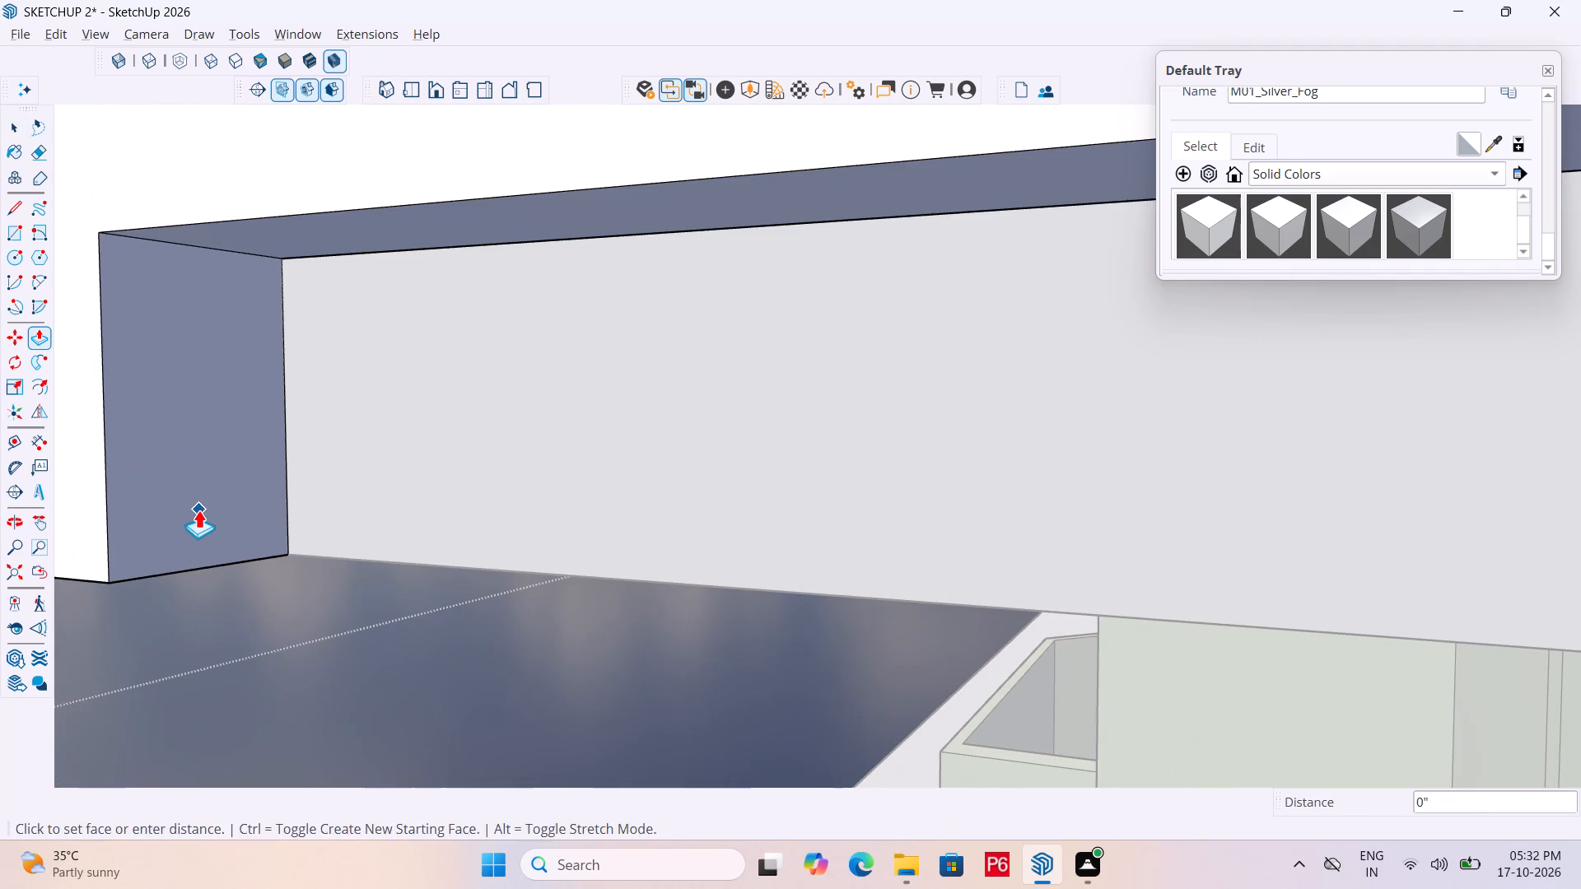
pyautogui.click(248, 494)
pyautogui.press('space')
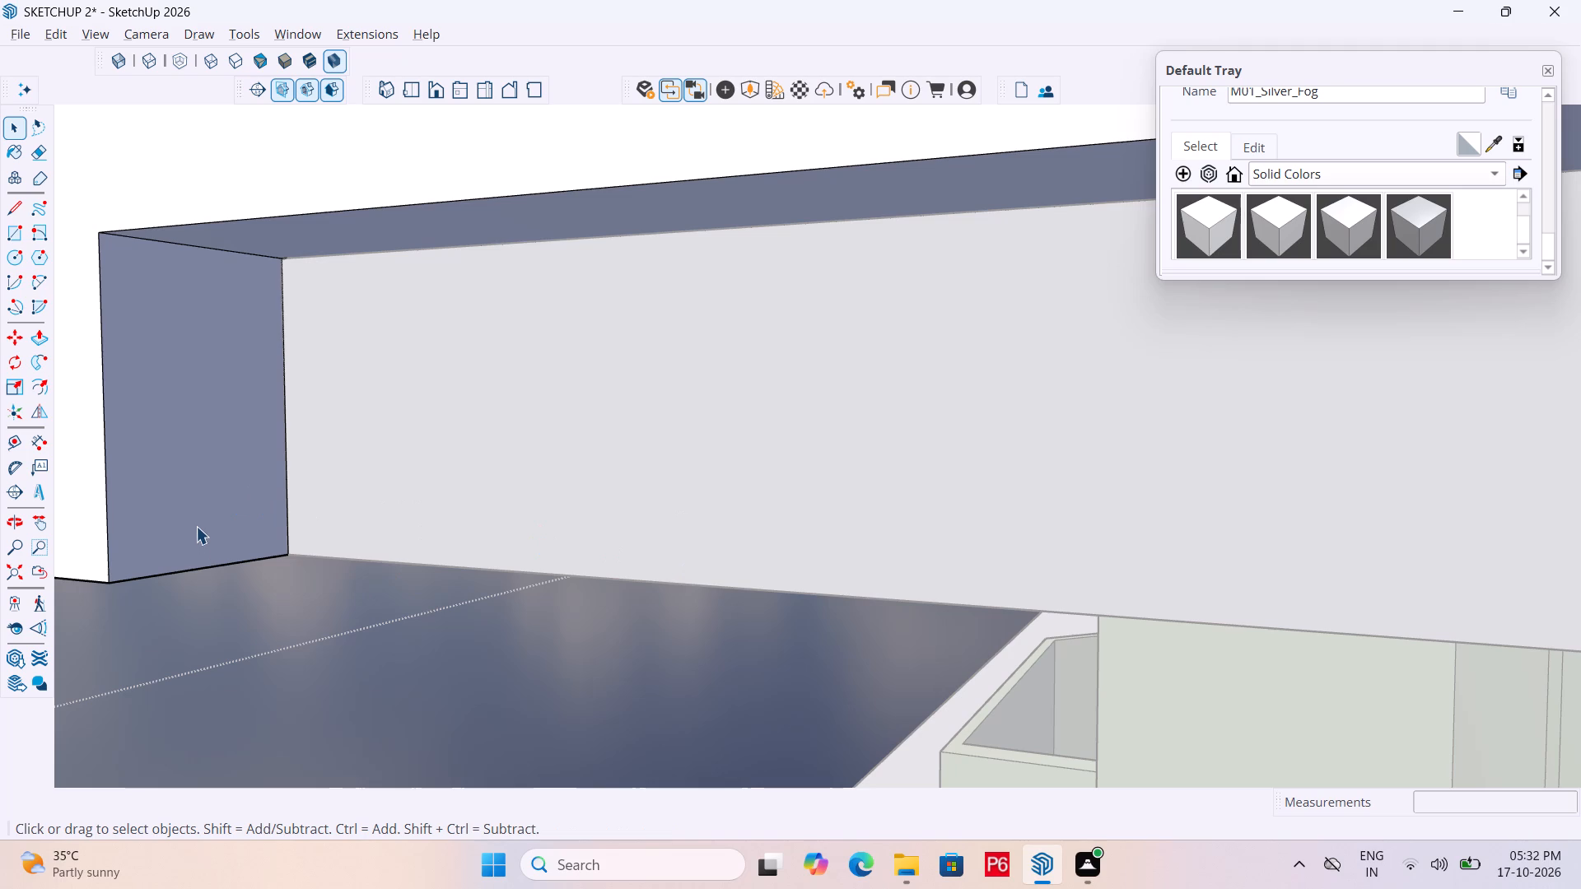
pyautogui.click(196, 513)
pyautogui.press('p')
pyautogui.click(198, 491)
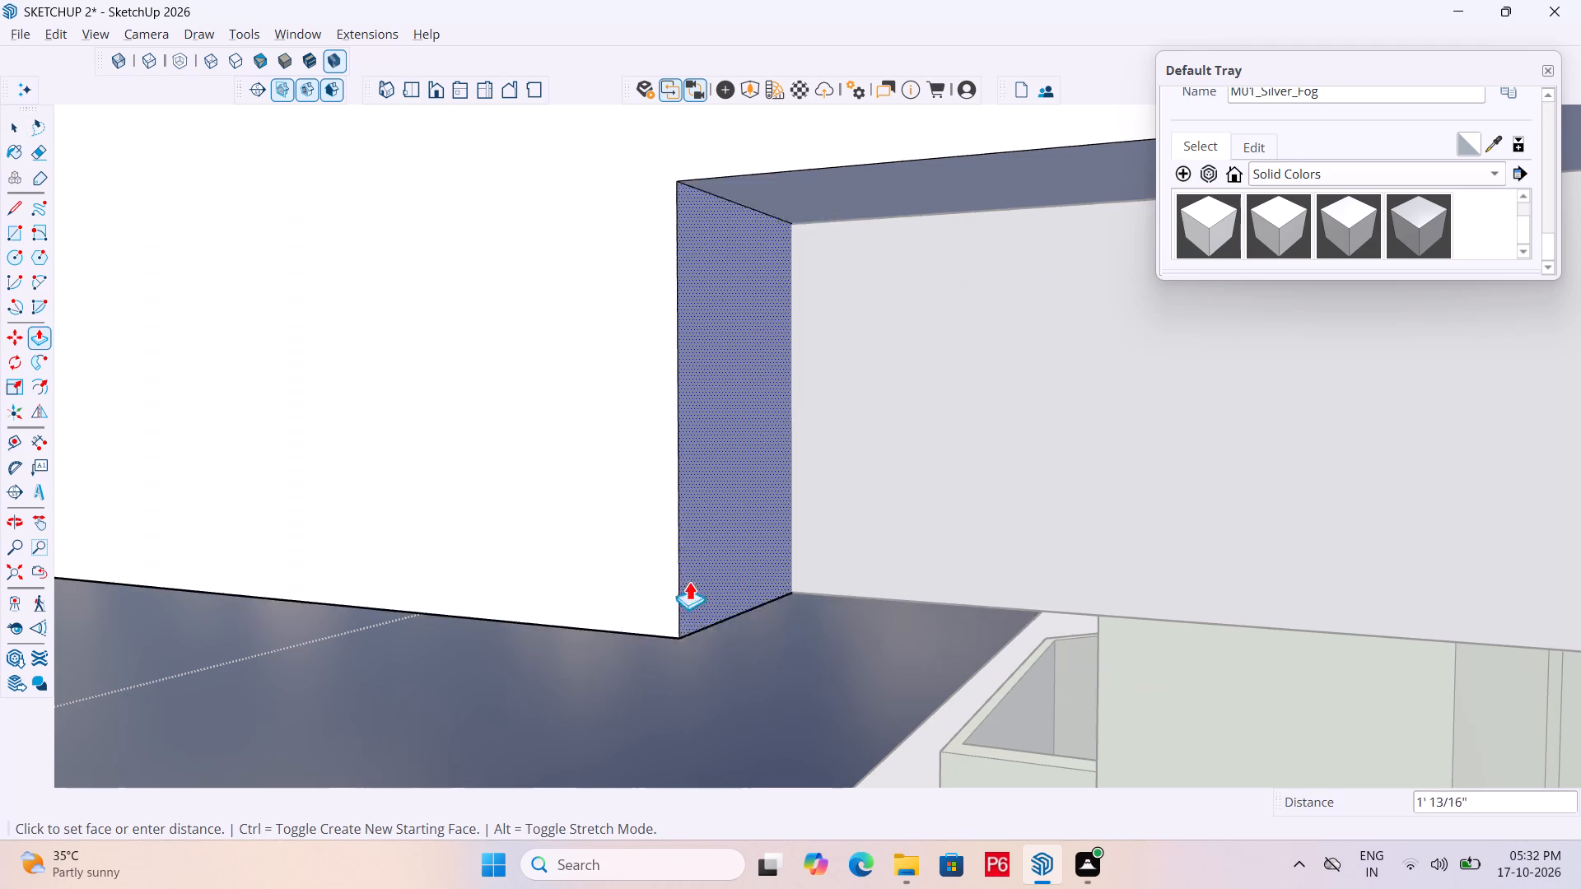
pyautogui.scroll(-7, 643, 576)
pyautogui.scroll(-12, 385, 568)
pyautogui.scroll(6, 811, 579)
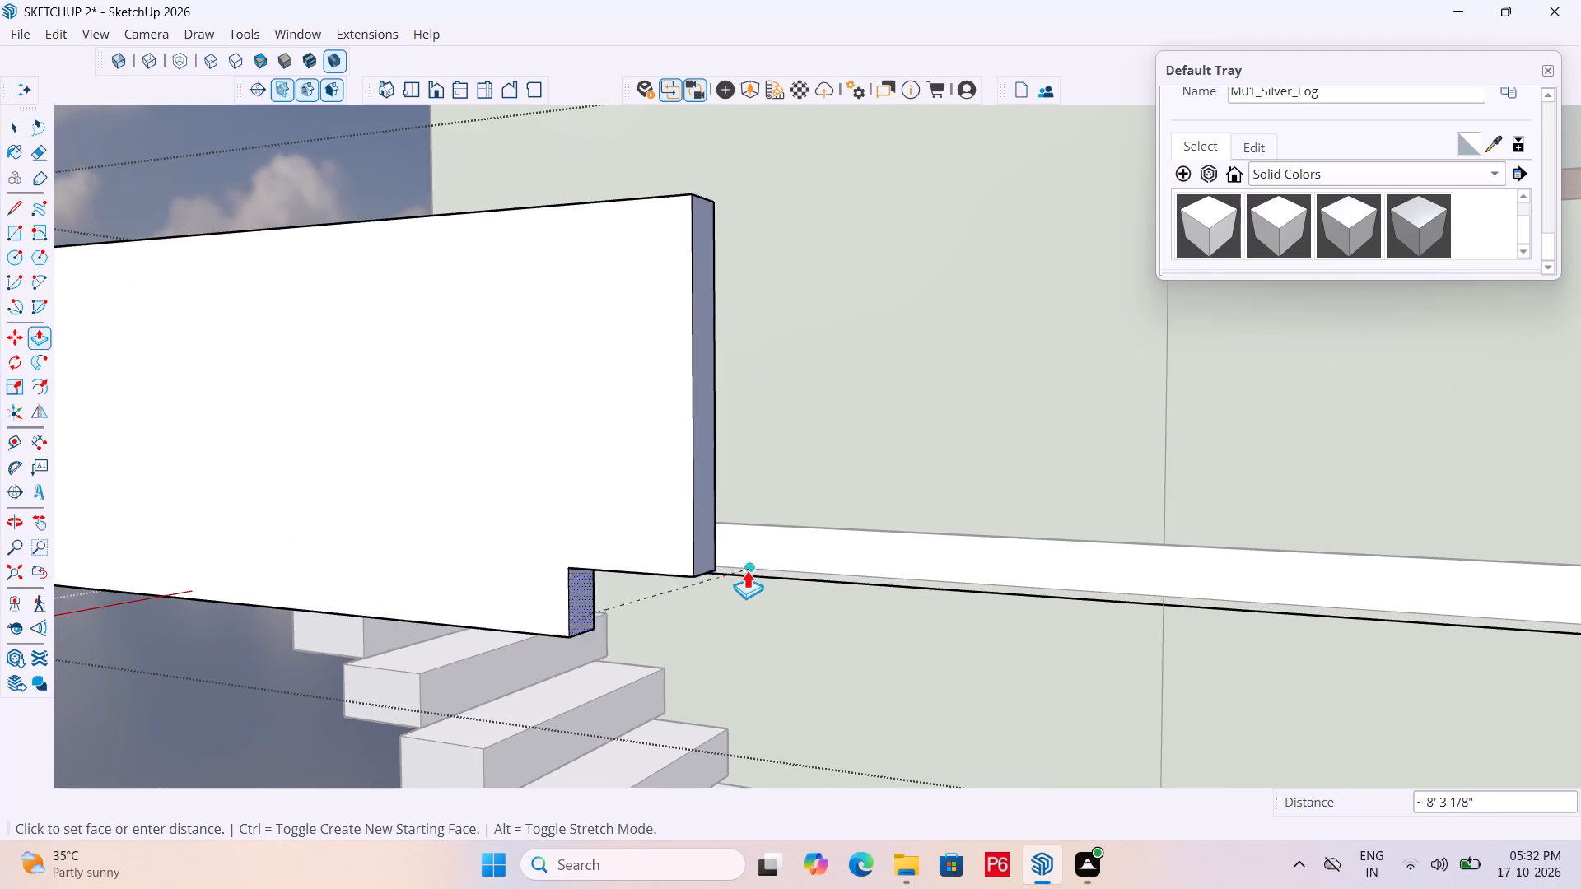
pyautogui.click(702, 552)
# Save the model.
pyautogui.moveTo(780, 553); pyautogui.dragTo(636, 561, button='middle')
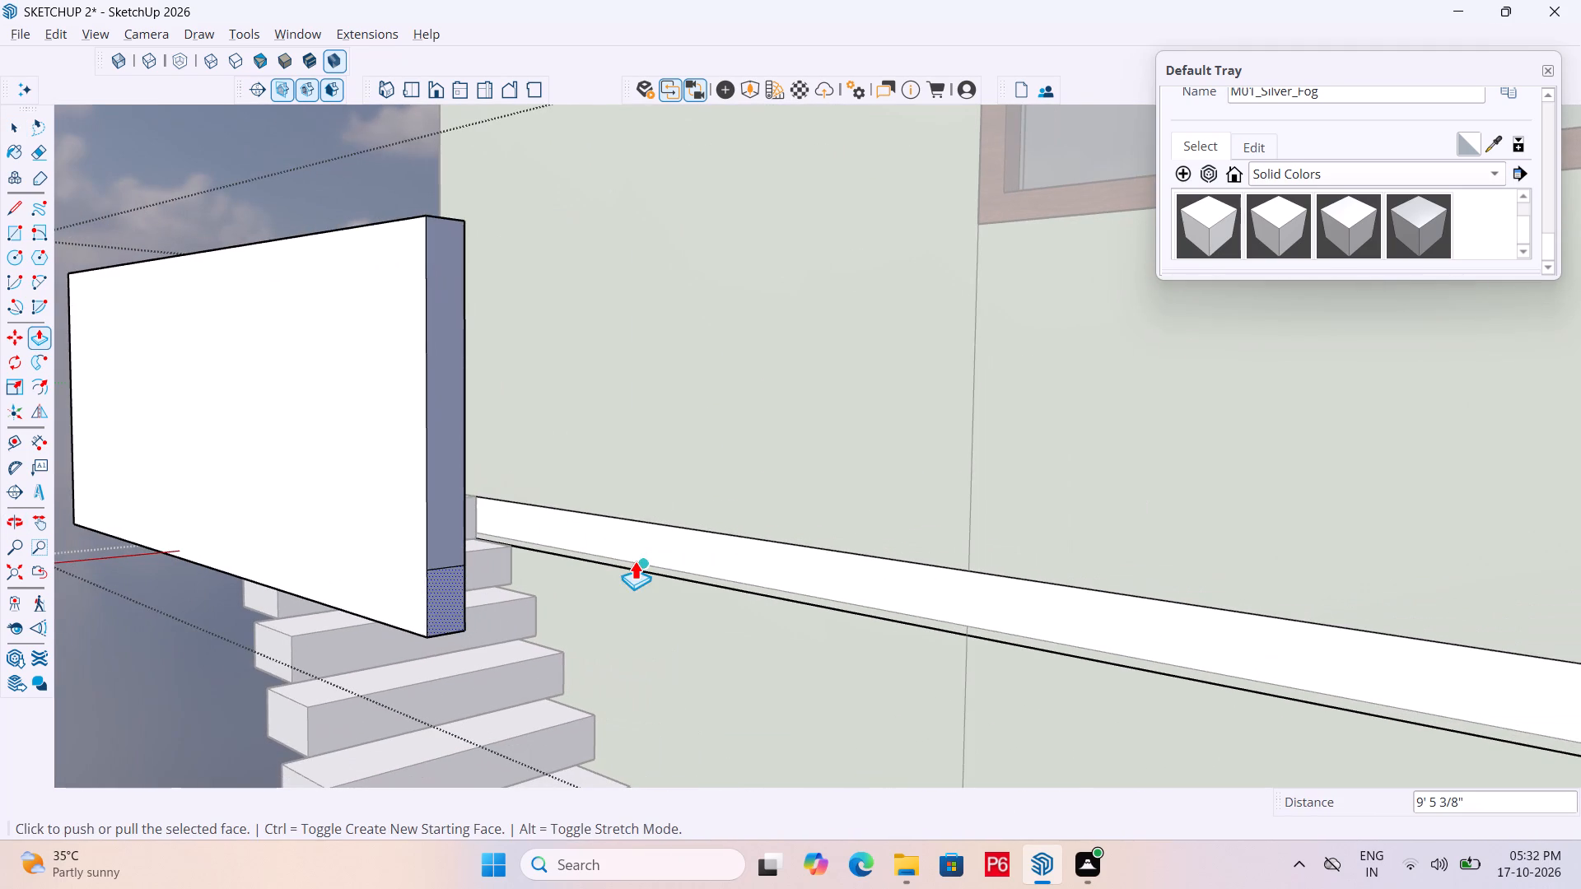
pyautogui.hotkey('ctrl', 's')
pyautogui.hotkey('ctrl', 's')
pyautogui.hotkey('ctrl', 's')
pyautogui.hotkey('ctrl', 's')
# Push the outer face of the parapet beside the upper landing slightly inward to thin the wall.
pyautogui.scroll(-5, 772, 561)
pyautogui.moveTo(633, 566); pyautogui.dragTo(449, 666, button='middle')
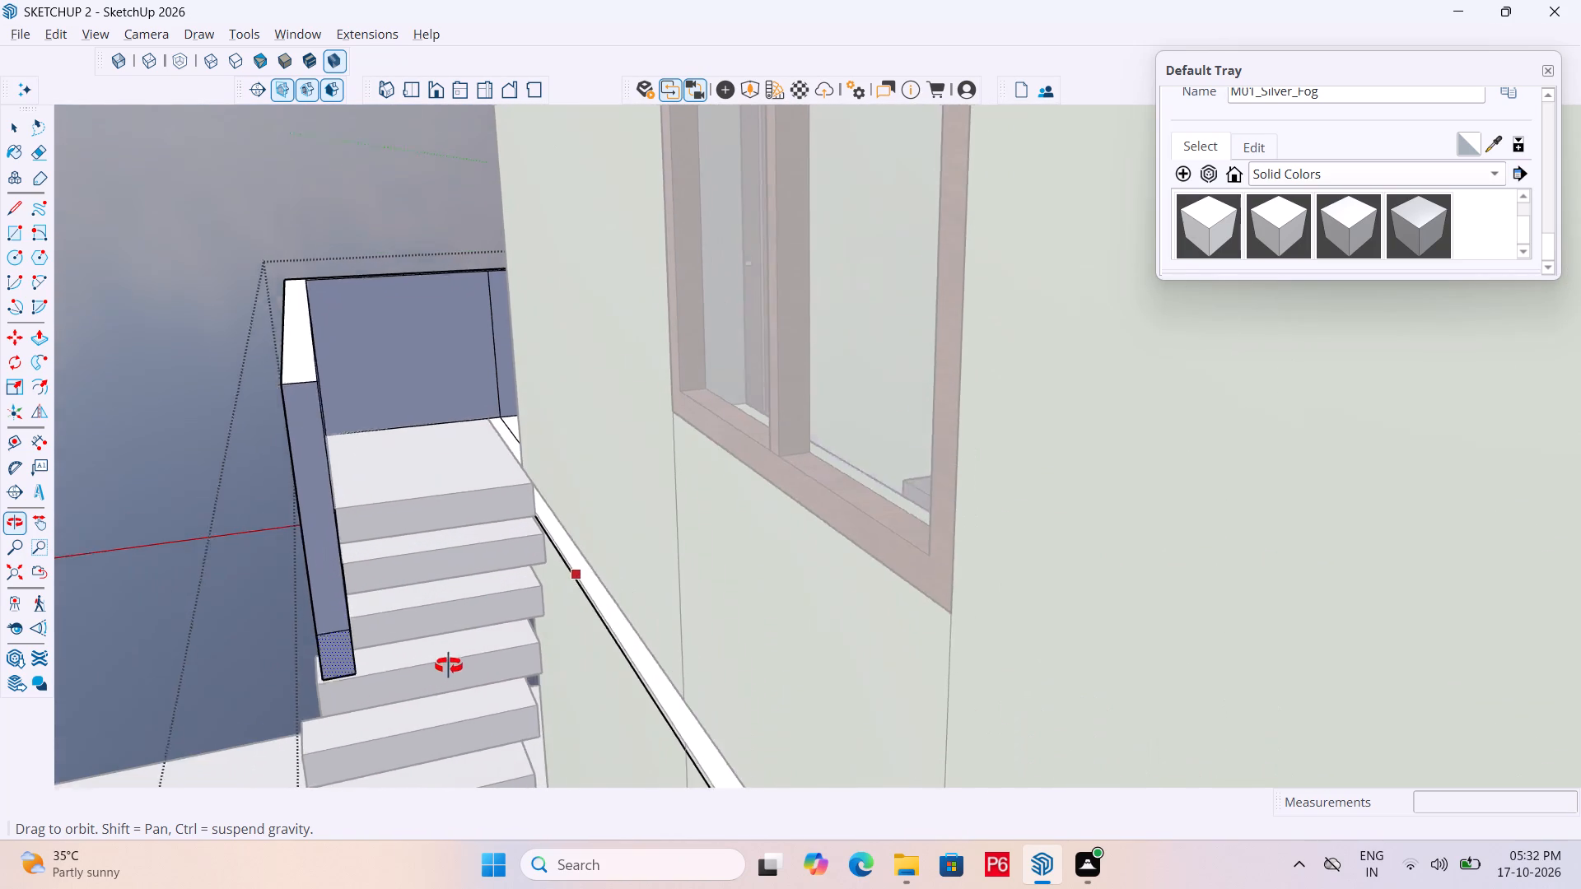
pyautogui.moveTo(449, 666); pyautogui.dragTo(559, 650, button='middle')
pyautogui.click(362, 564)
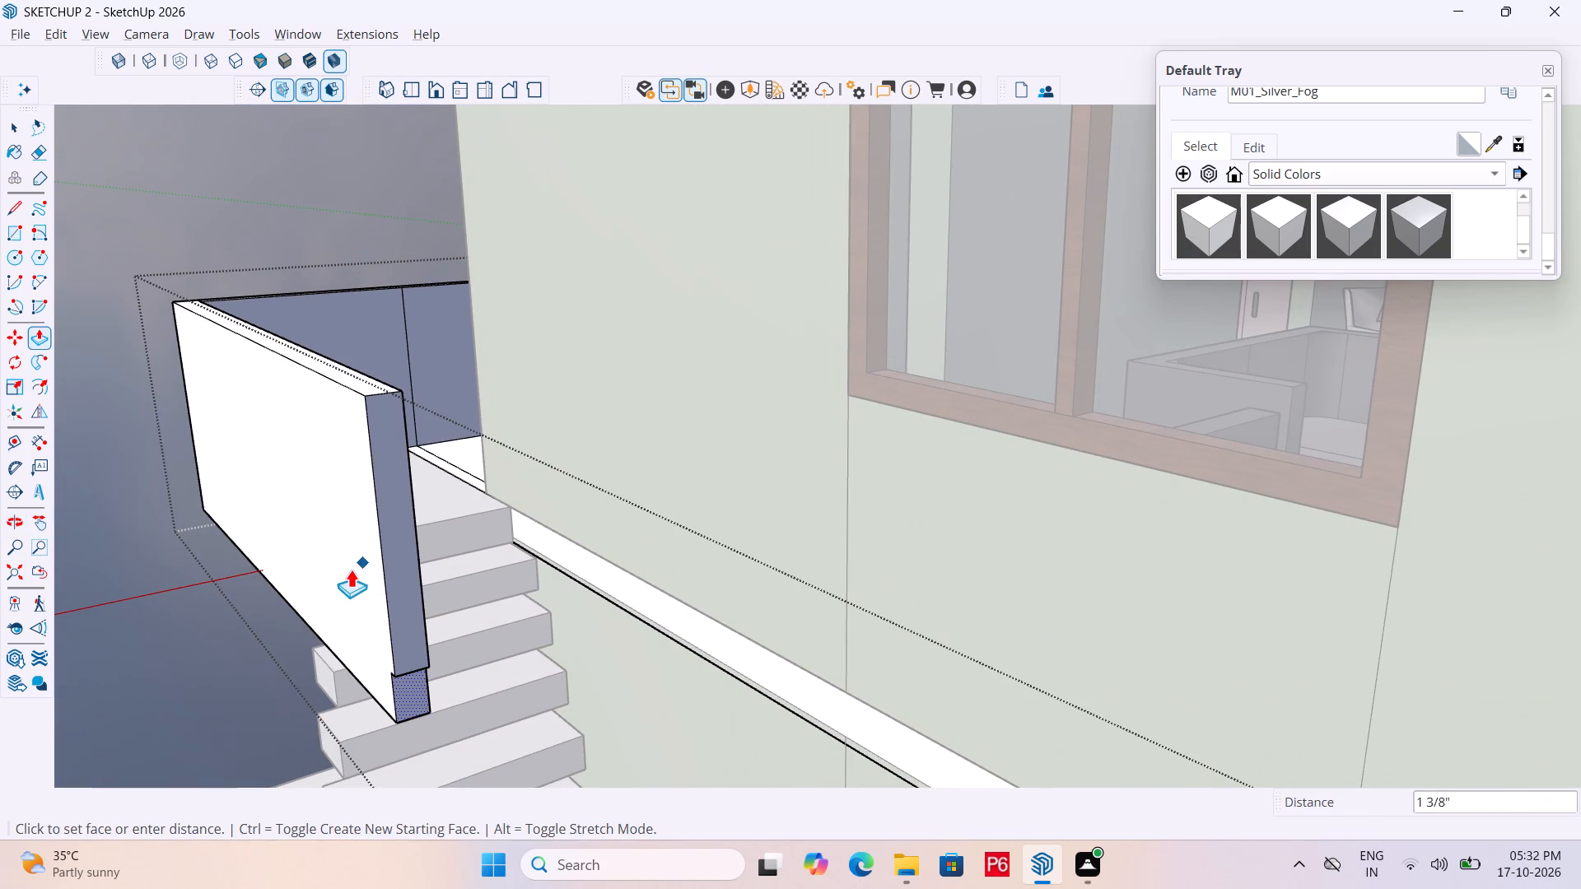
pyautogui.press('space')
pyautogui.click(338, 583)
pyautogui.press('p')
pyautogui.click(338, 584)
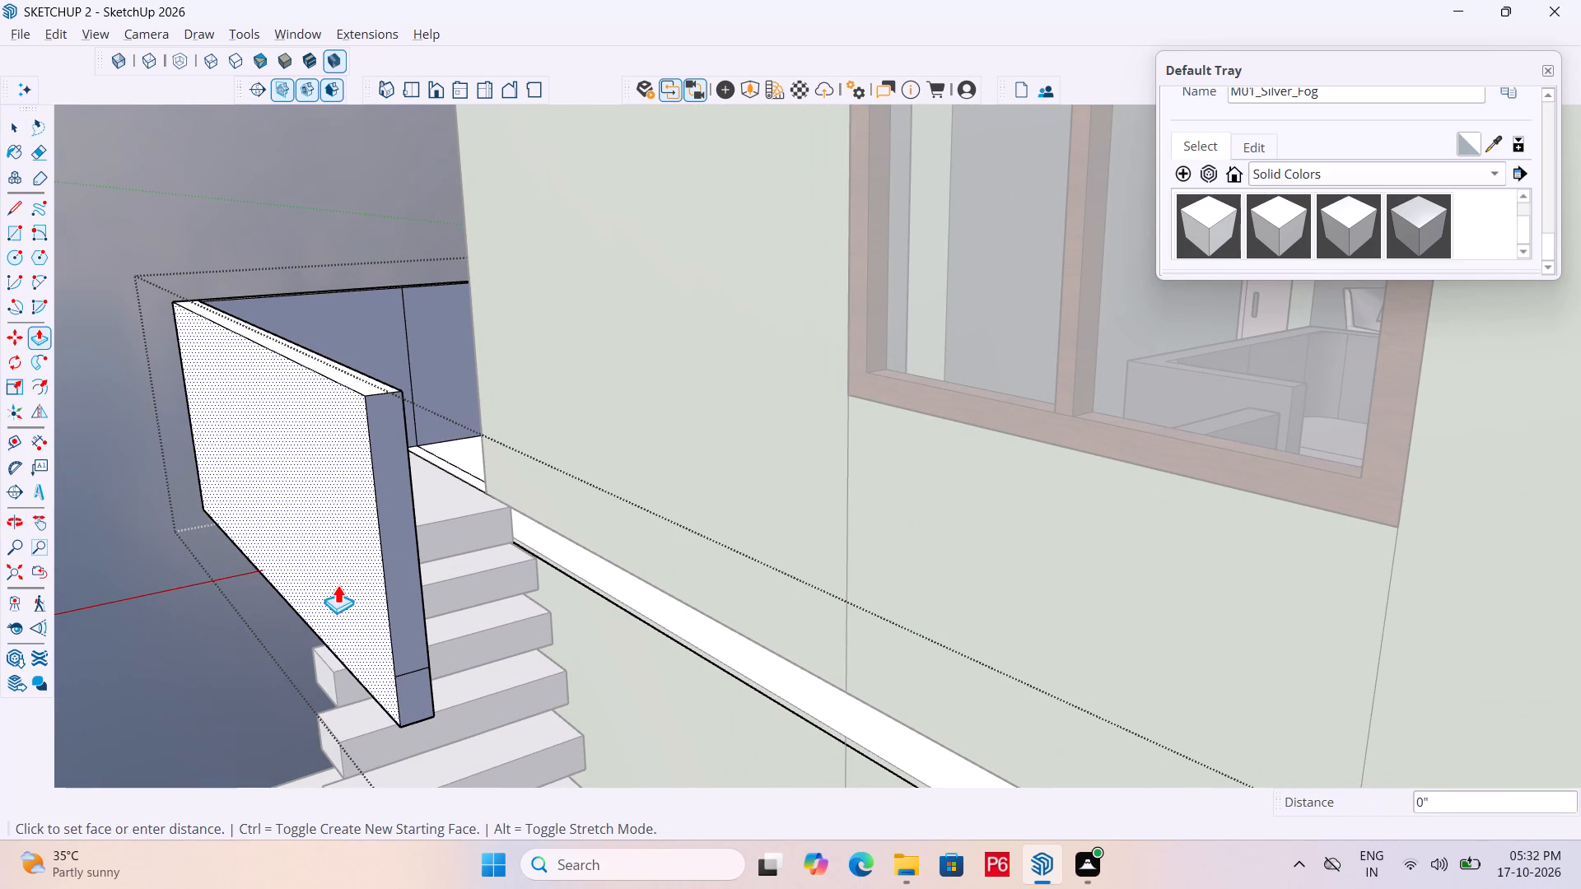
pyautogui.click(354, 576)
# Push the upper part of the parapet's end face back about 4' 6 5/8" to the landing's stair-side edge.
pyautogui.scroll(3, 418, 674)
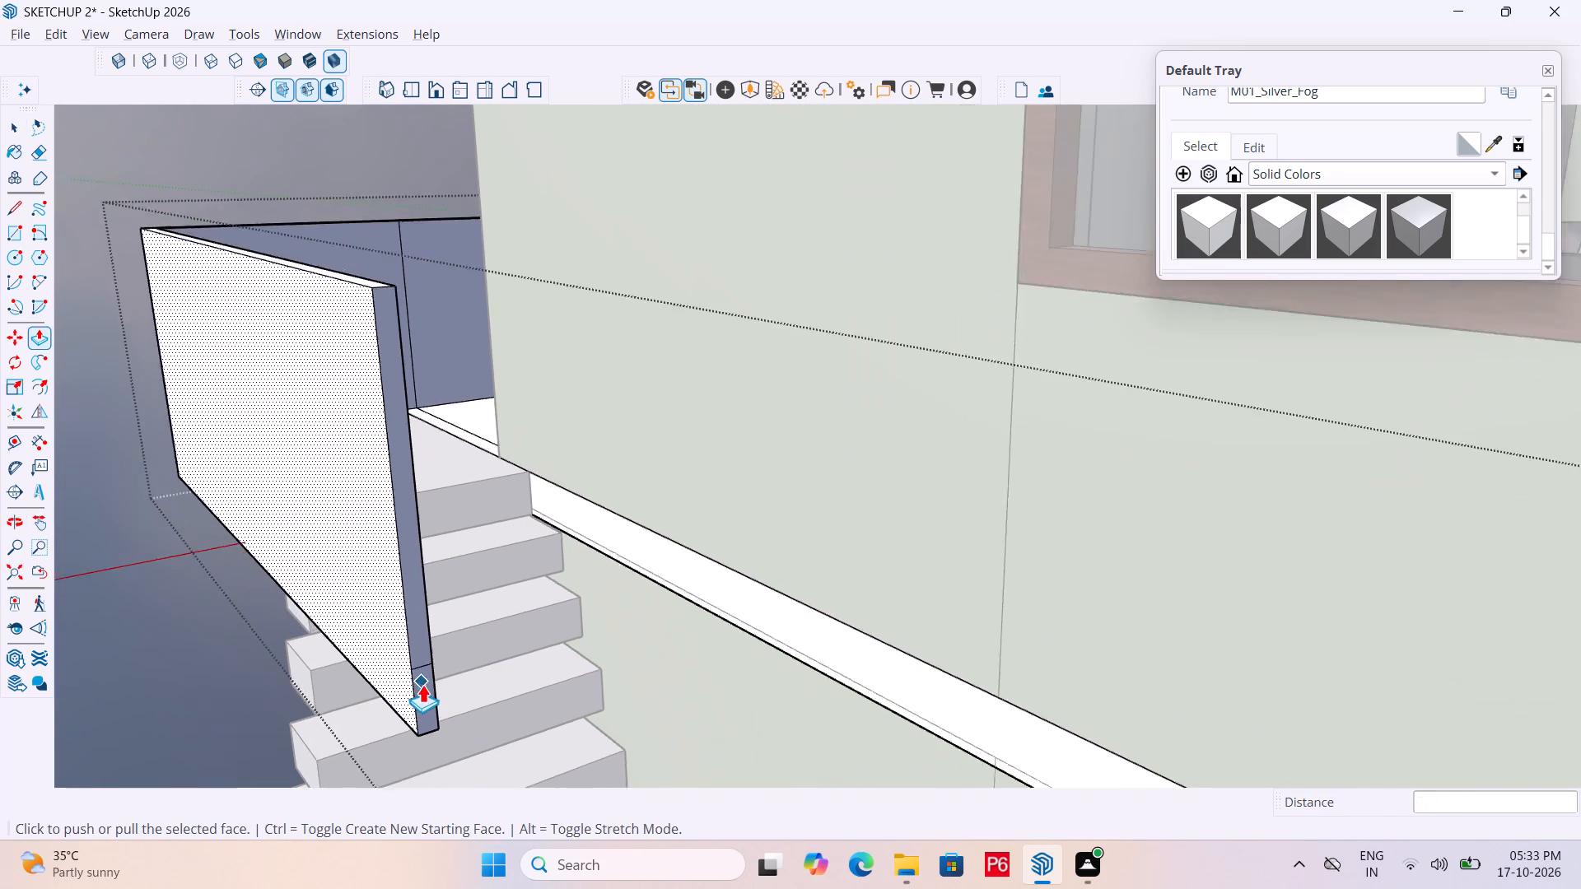
pyautogui.scroll(3, 422, 684)
pyautogui.press('space')
pyautogui.middleClick(408, 616)
pyautogui.scroll(1, 408, 615)
pyautogui.click(423, 610)
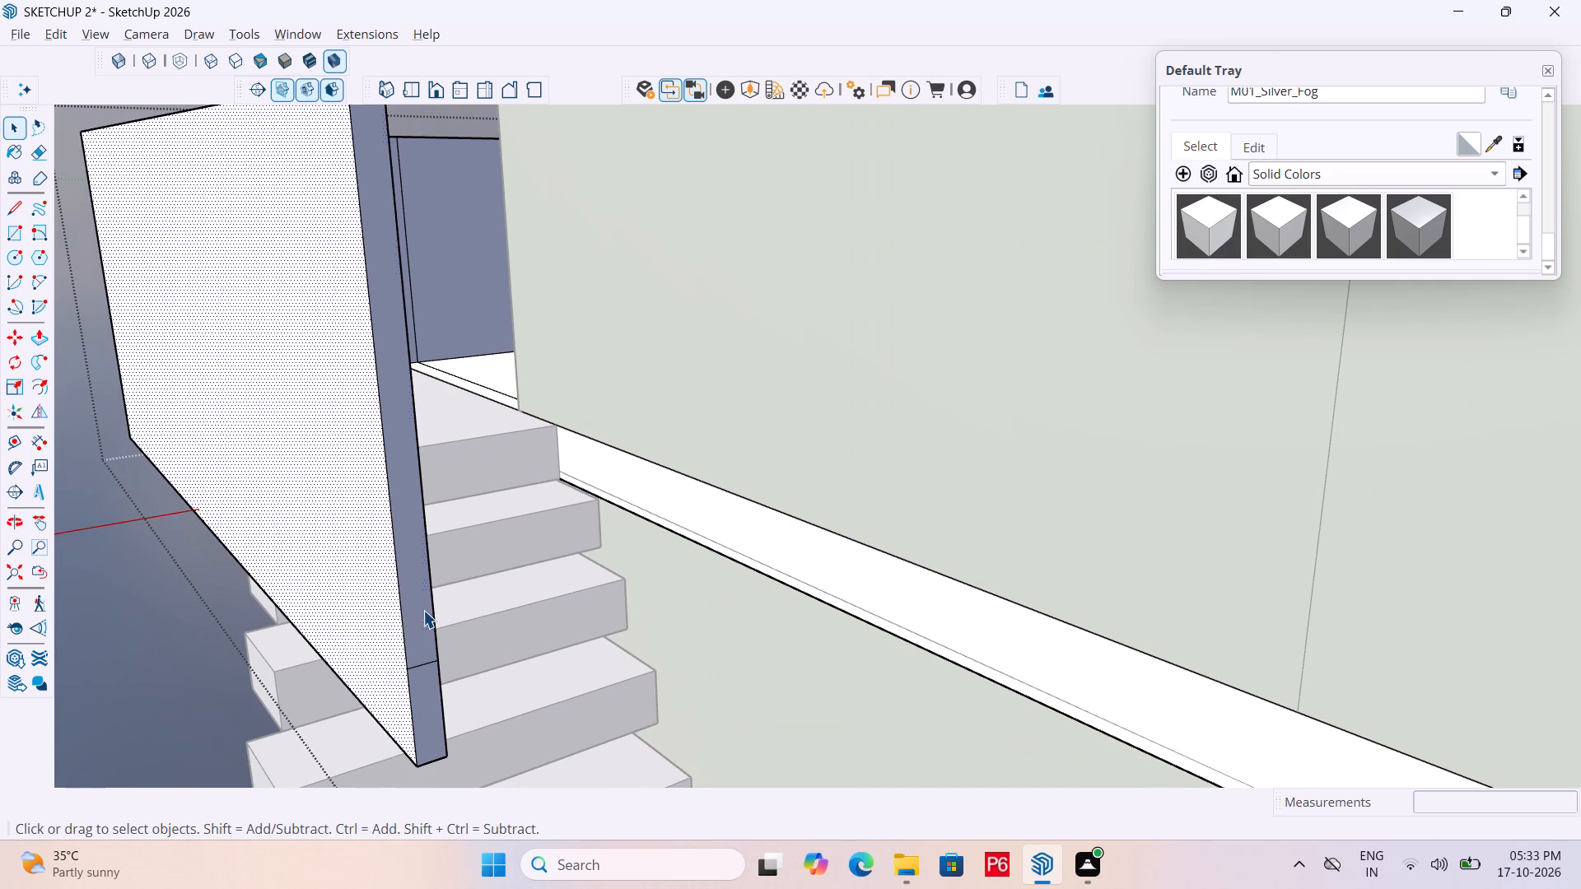
pyautogui.press('p')
pyautogui.click(422, 598)
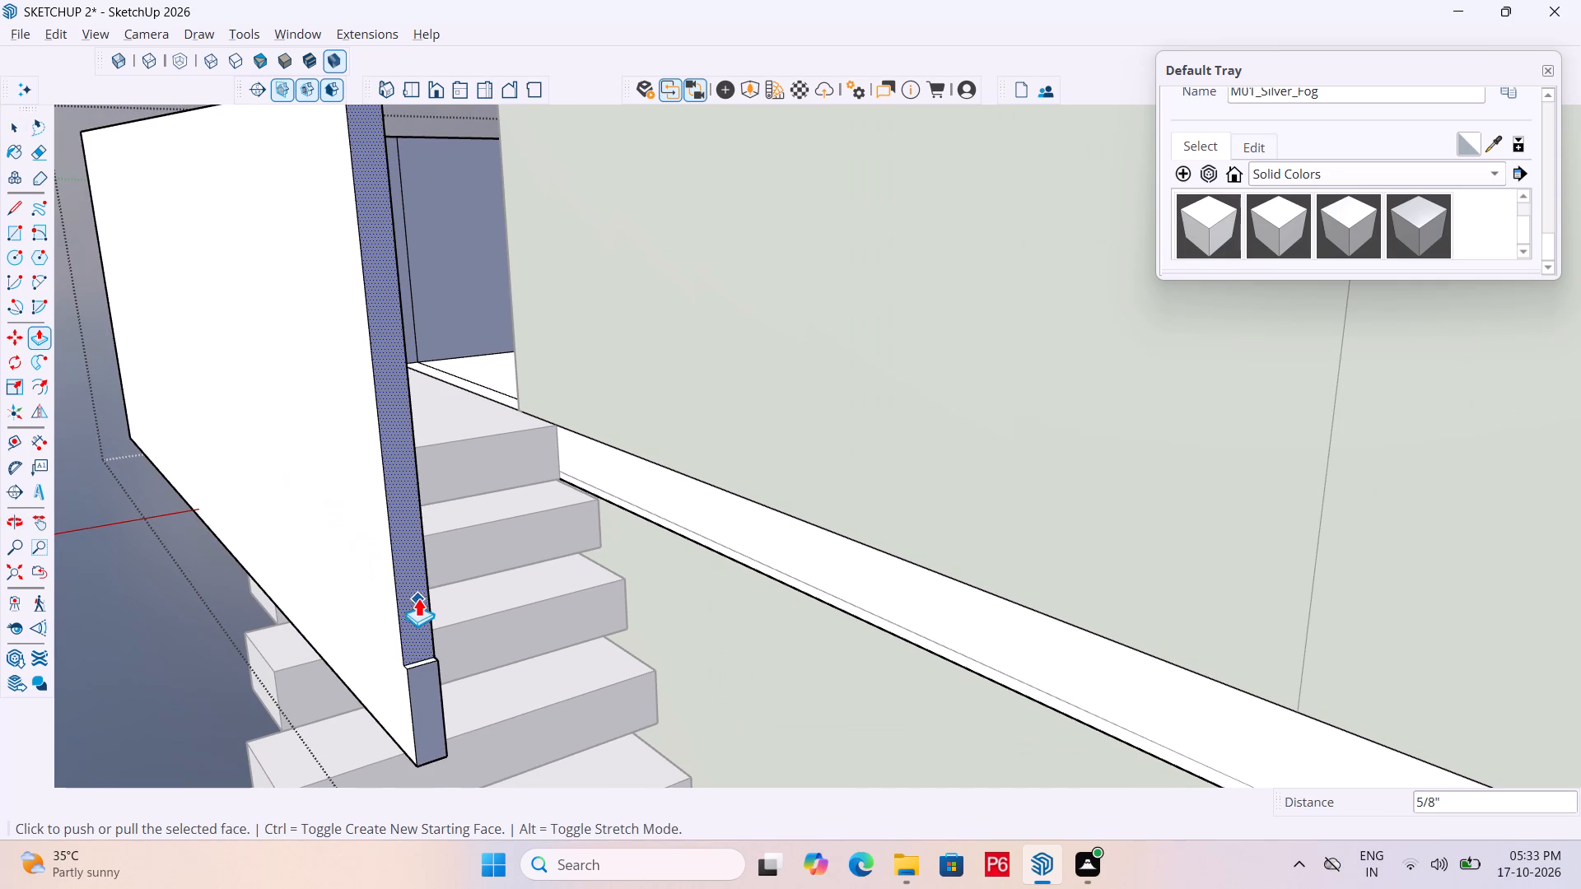
pyautogui.doubleClick(418, 598)
pyautogui.moveTo(408, 599); pyautogui.dragTo(407, 592)
pyautogui.moveTo(467, 552); pyautogui.dragTo(381, 566, button='middle')
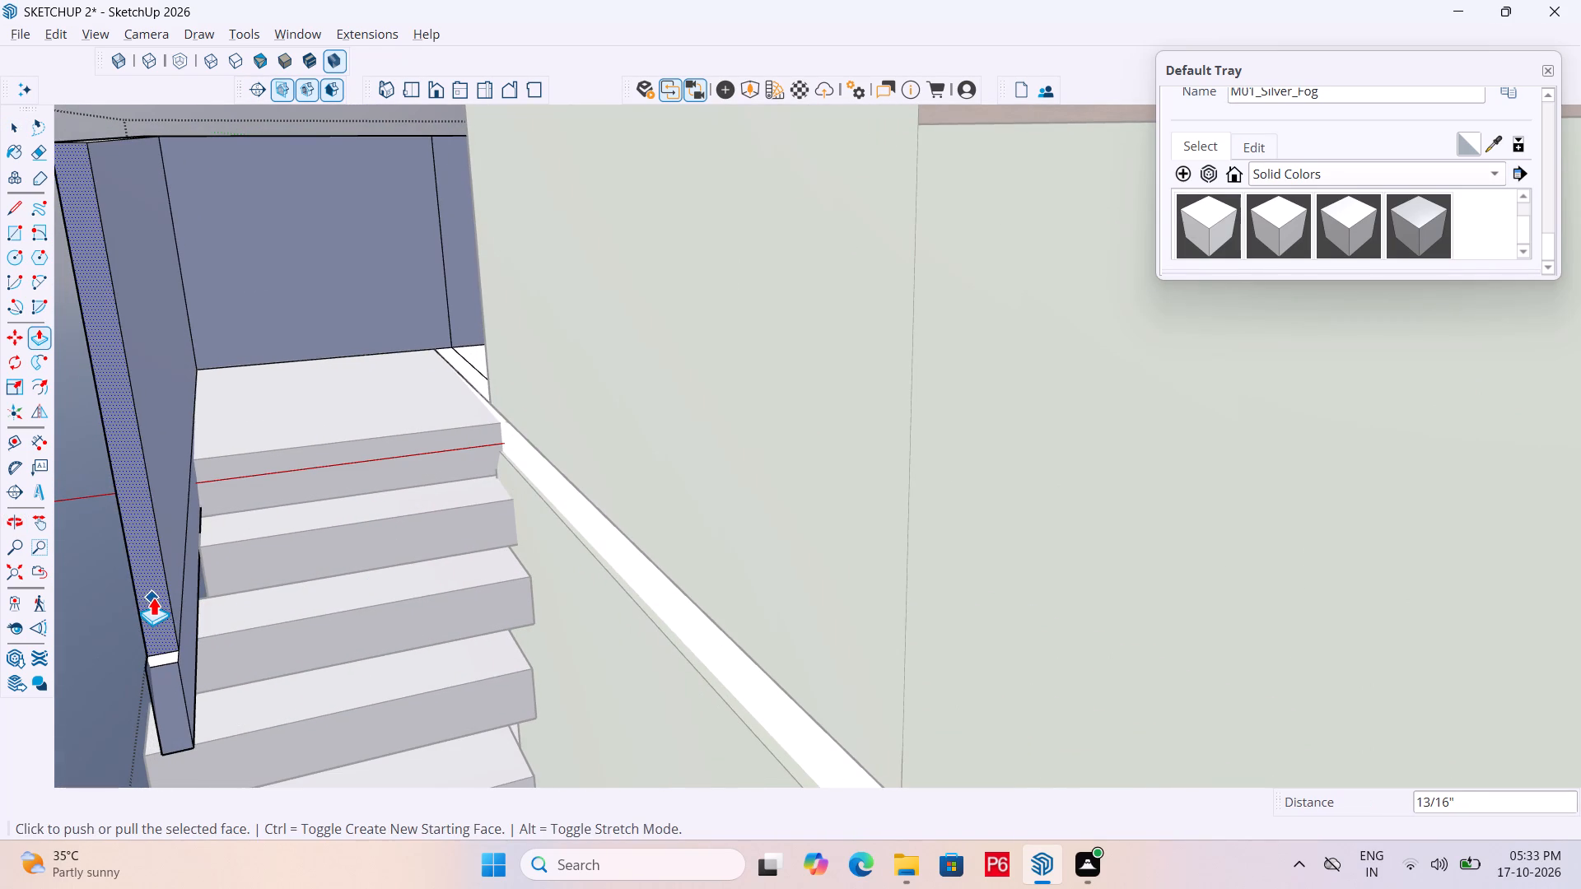
pyautogui.click(153, 597)
pyautogui.click(250, 470)
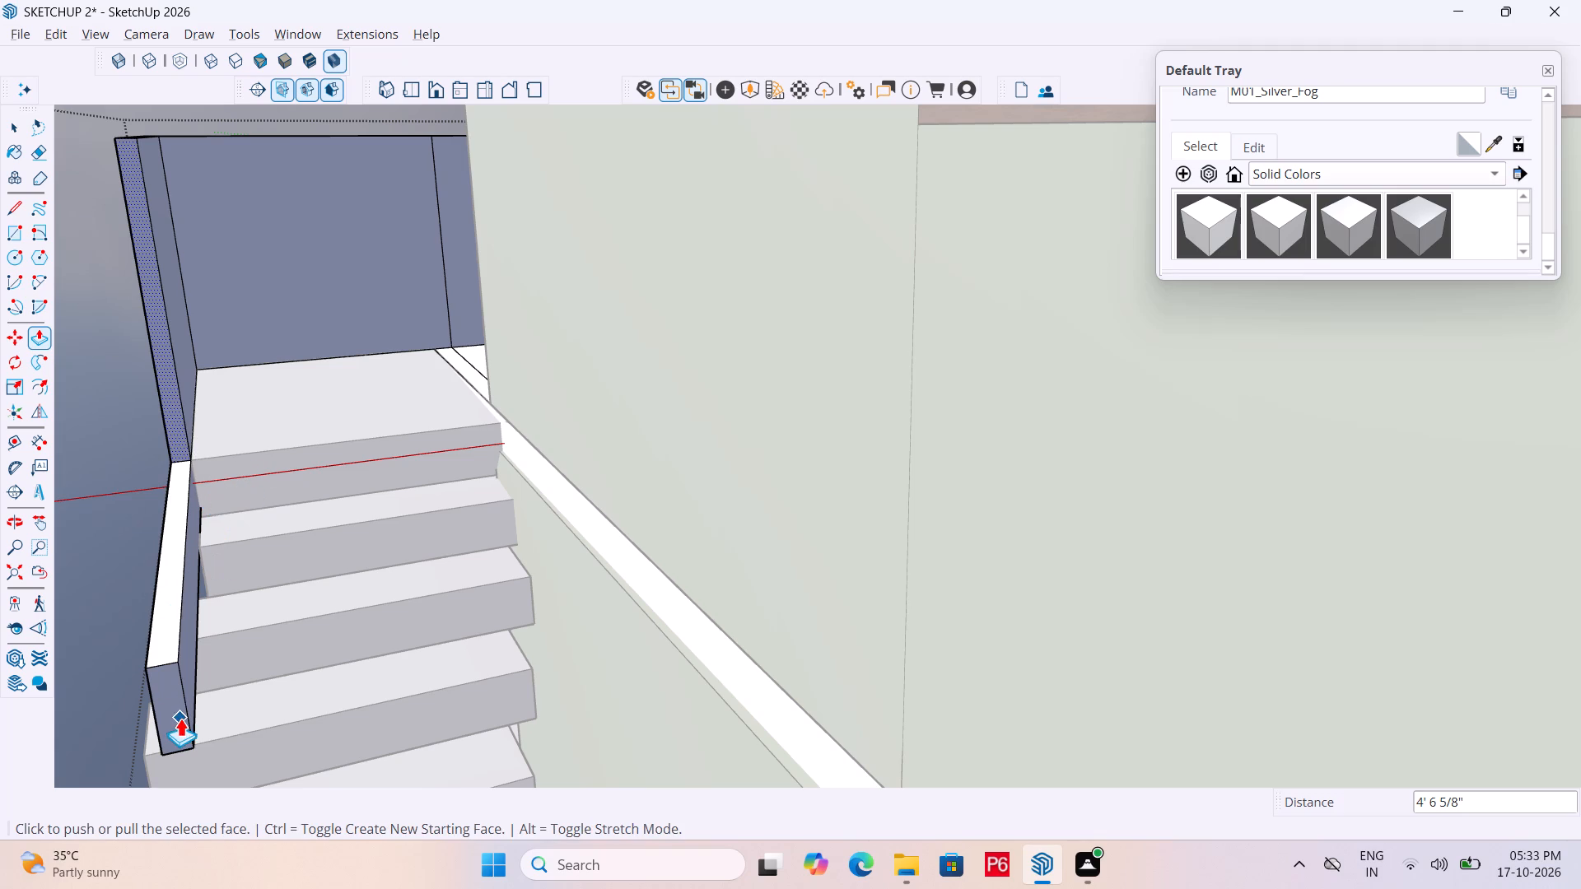
pyautogui.moveTo(180, 718); pyautogui.dragTo(188, 694)
pyautogui.moveTo(167, 705); pyautogui.dragTo(175, 691)
# Push the lower part of the parapet's end face back about 3' 7 9/16" towards the landing's stair-side edge.
pyautogui.press('space')
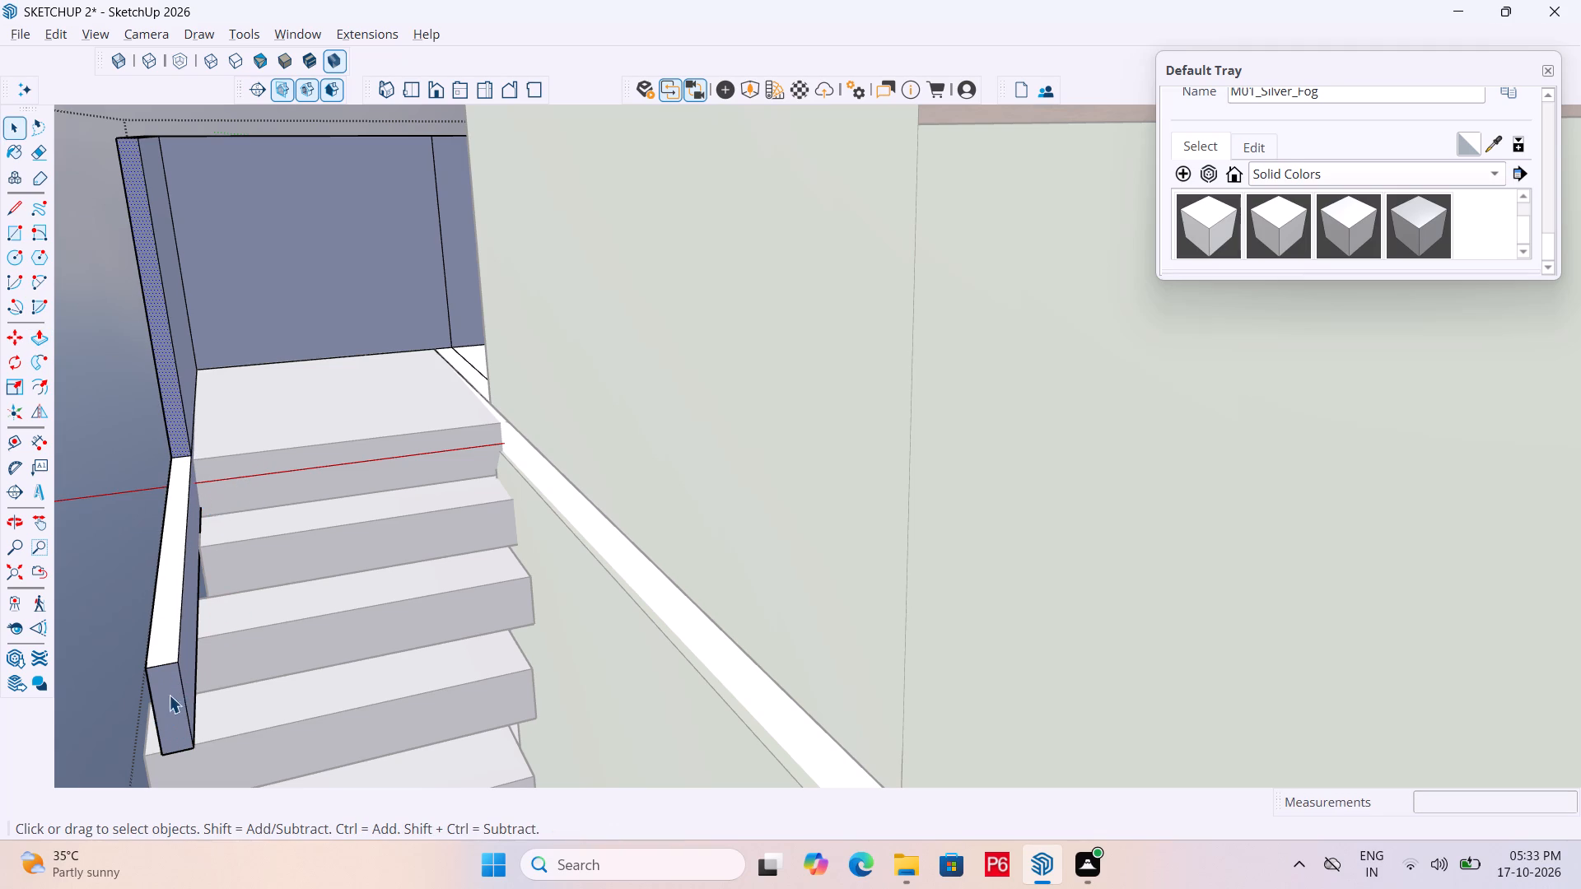
pyautogui.click(158, 714)
pyautogui.press('p')
pyautogui.moveTo(168, 708); pyautogui.dragTo(176, 698)
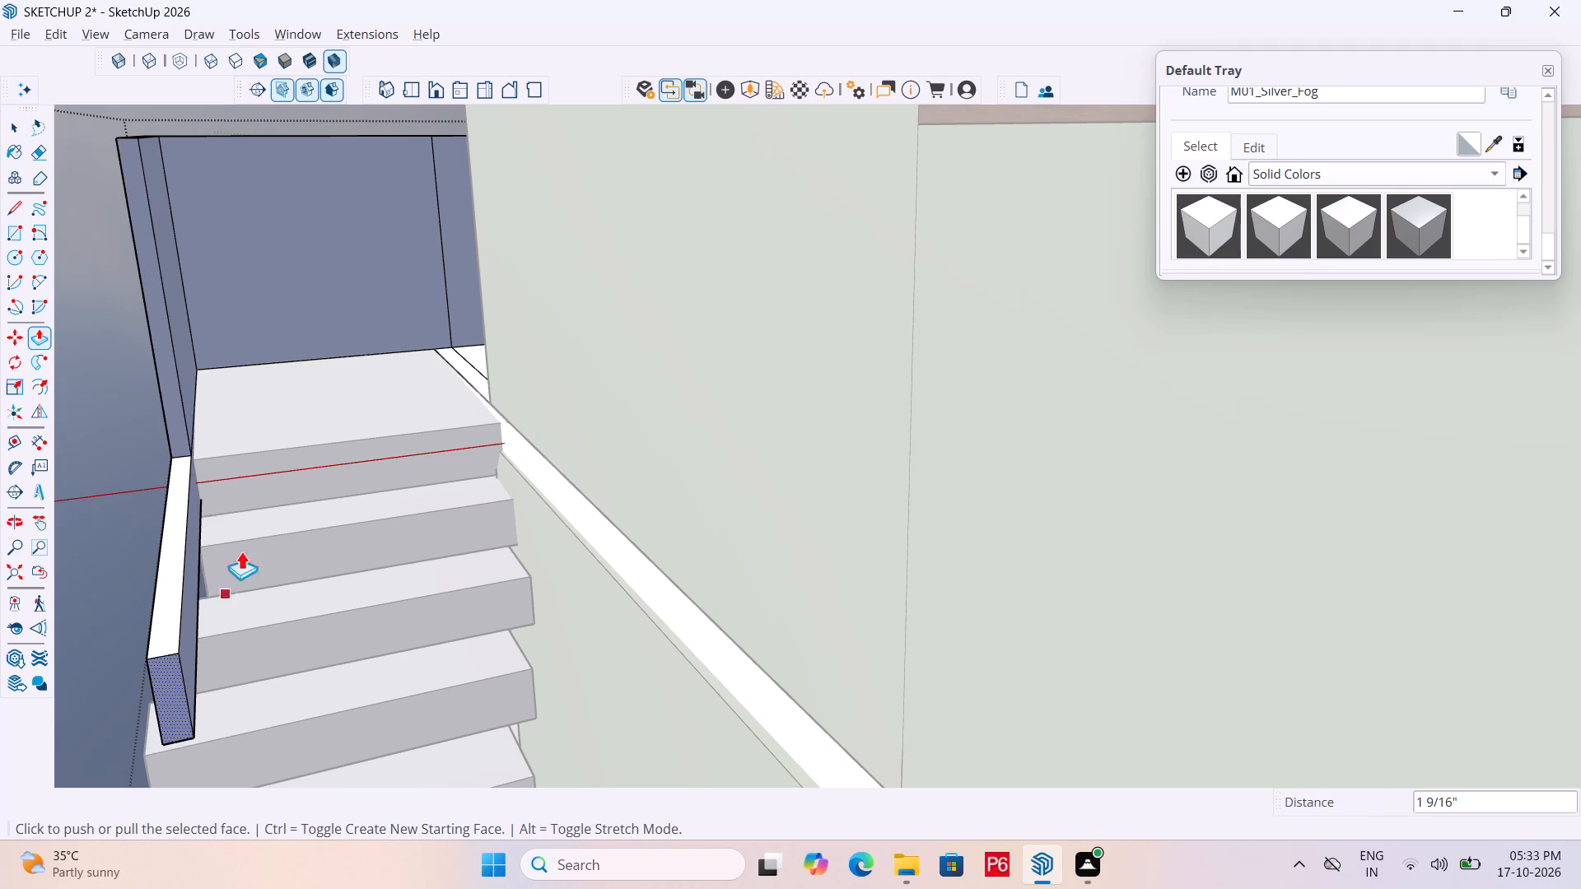
pyautogui.click(162, 682)
pyautogui.moveTo(165, 664); pyautogui.dragTo(166, 663)
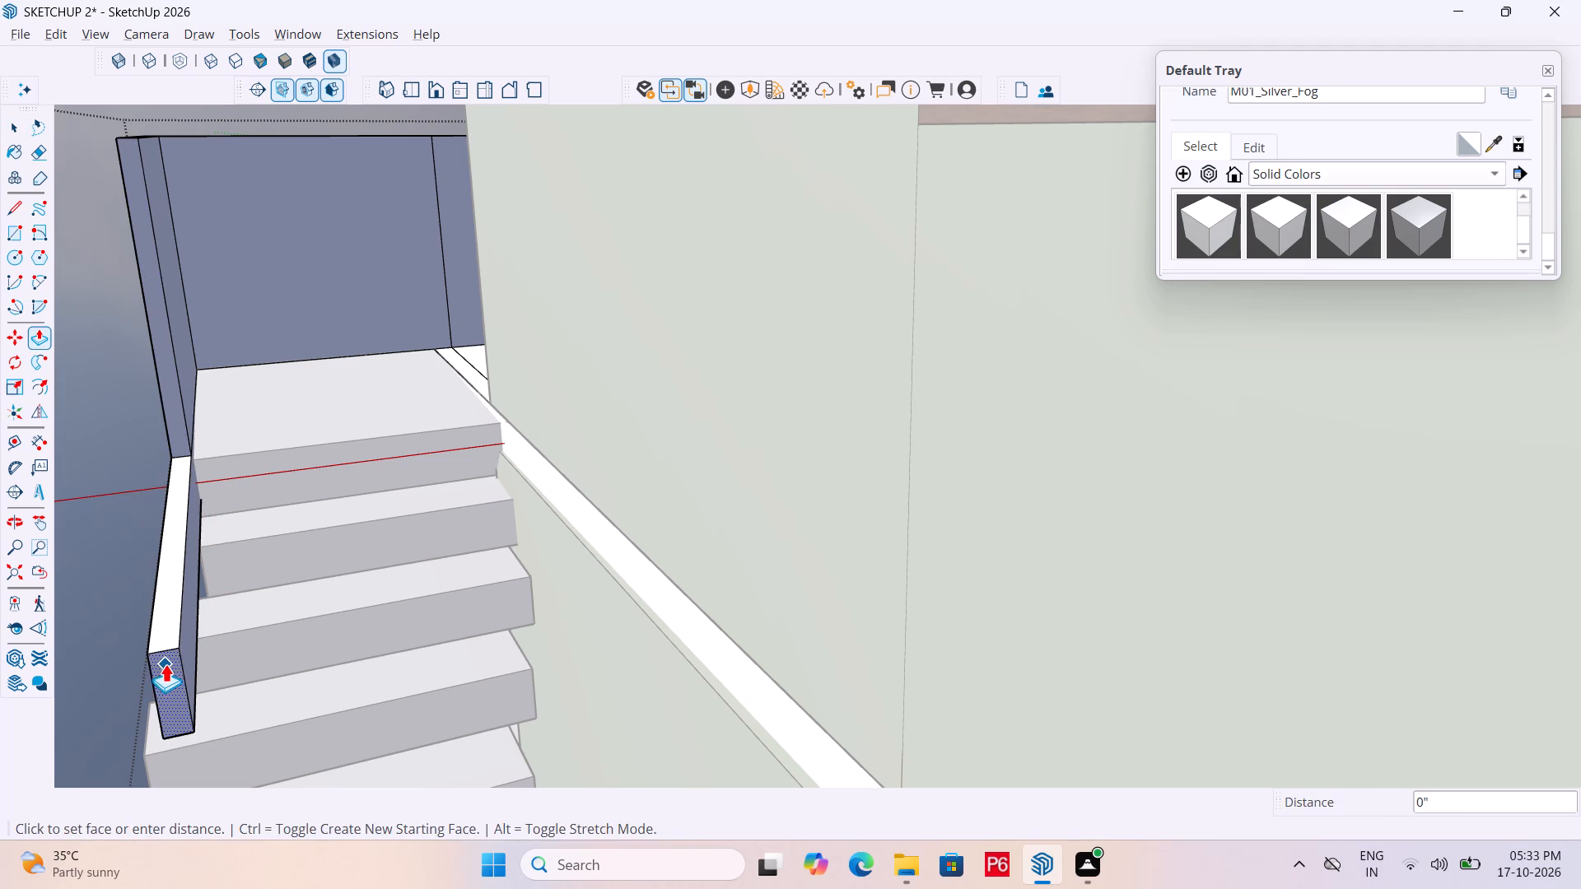
pyautogui.moveTo(166, 663); pyautogui.dragTo(188, 610)
pyautogui.moveTo(176, 622); pyautogui.dragTo(212, 472)
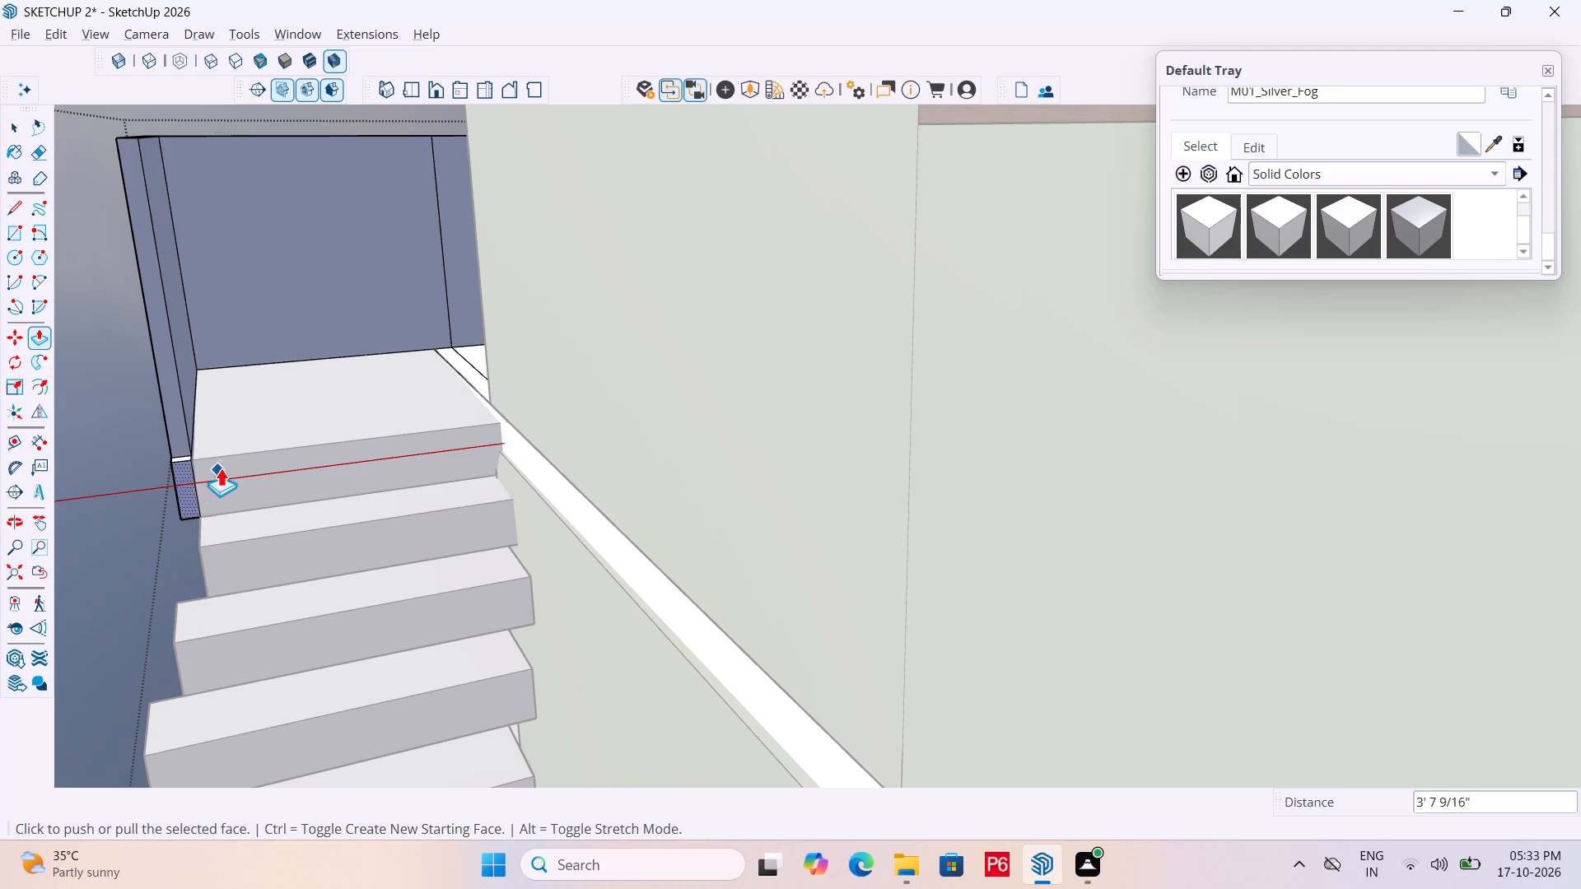
# Align the lower part of the parapet's end face flush with the upper part at the landing's top riser.
pyautogui.click(229, 461)
pyautogui.scroll(5, 168, 415)
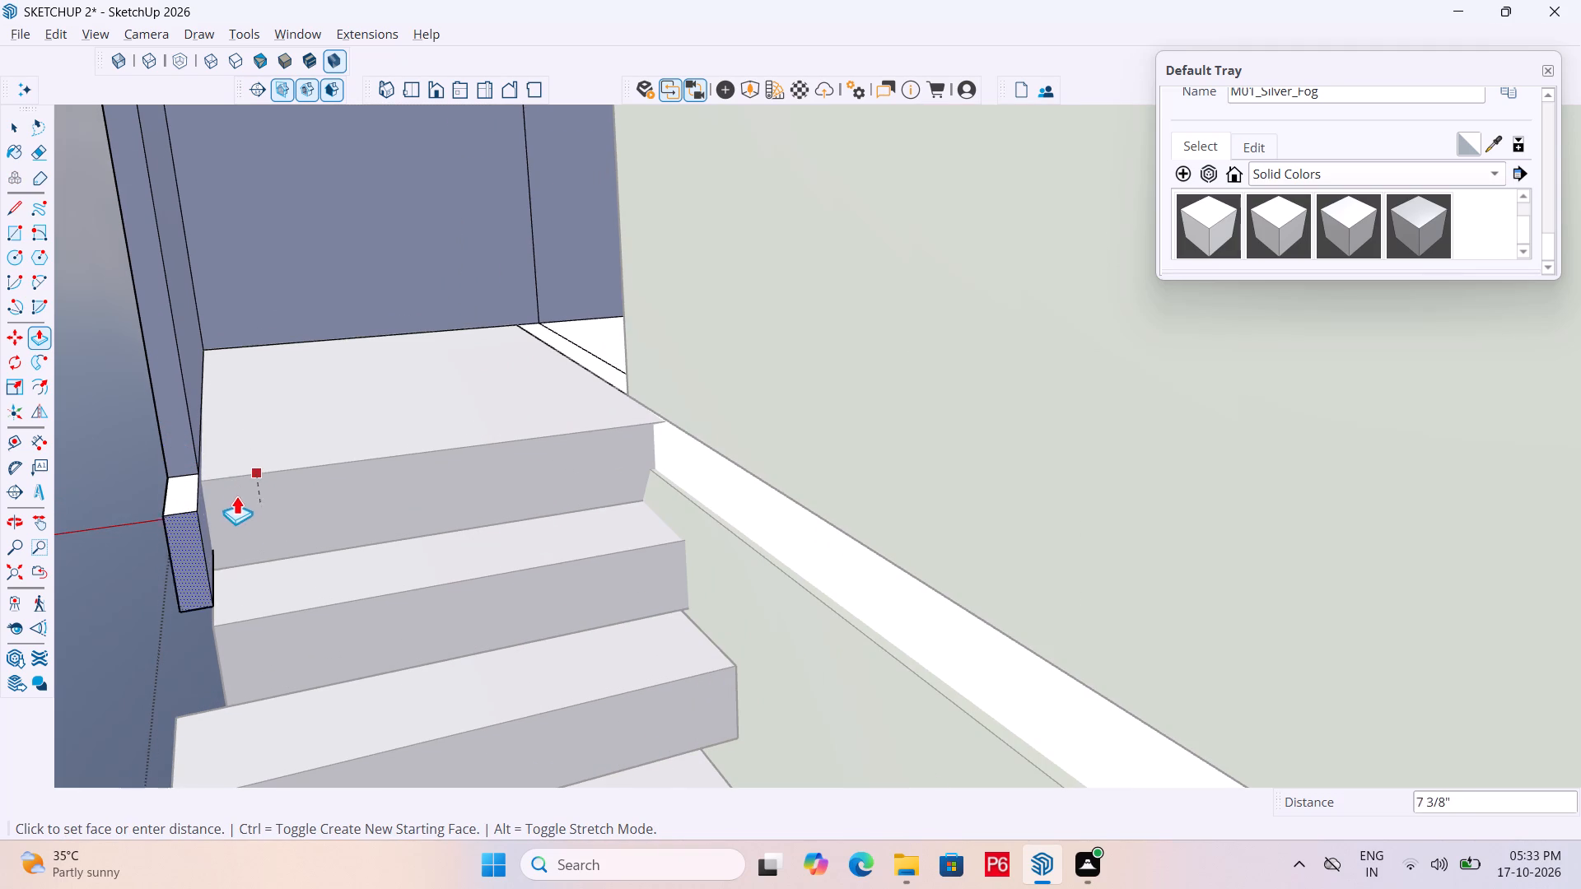
pyautogui.doubleClick(225, 489)
pyautogui.scroll(5, 170, 512)
pyautogui.click(203, 528)
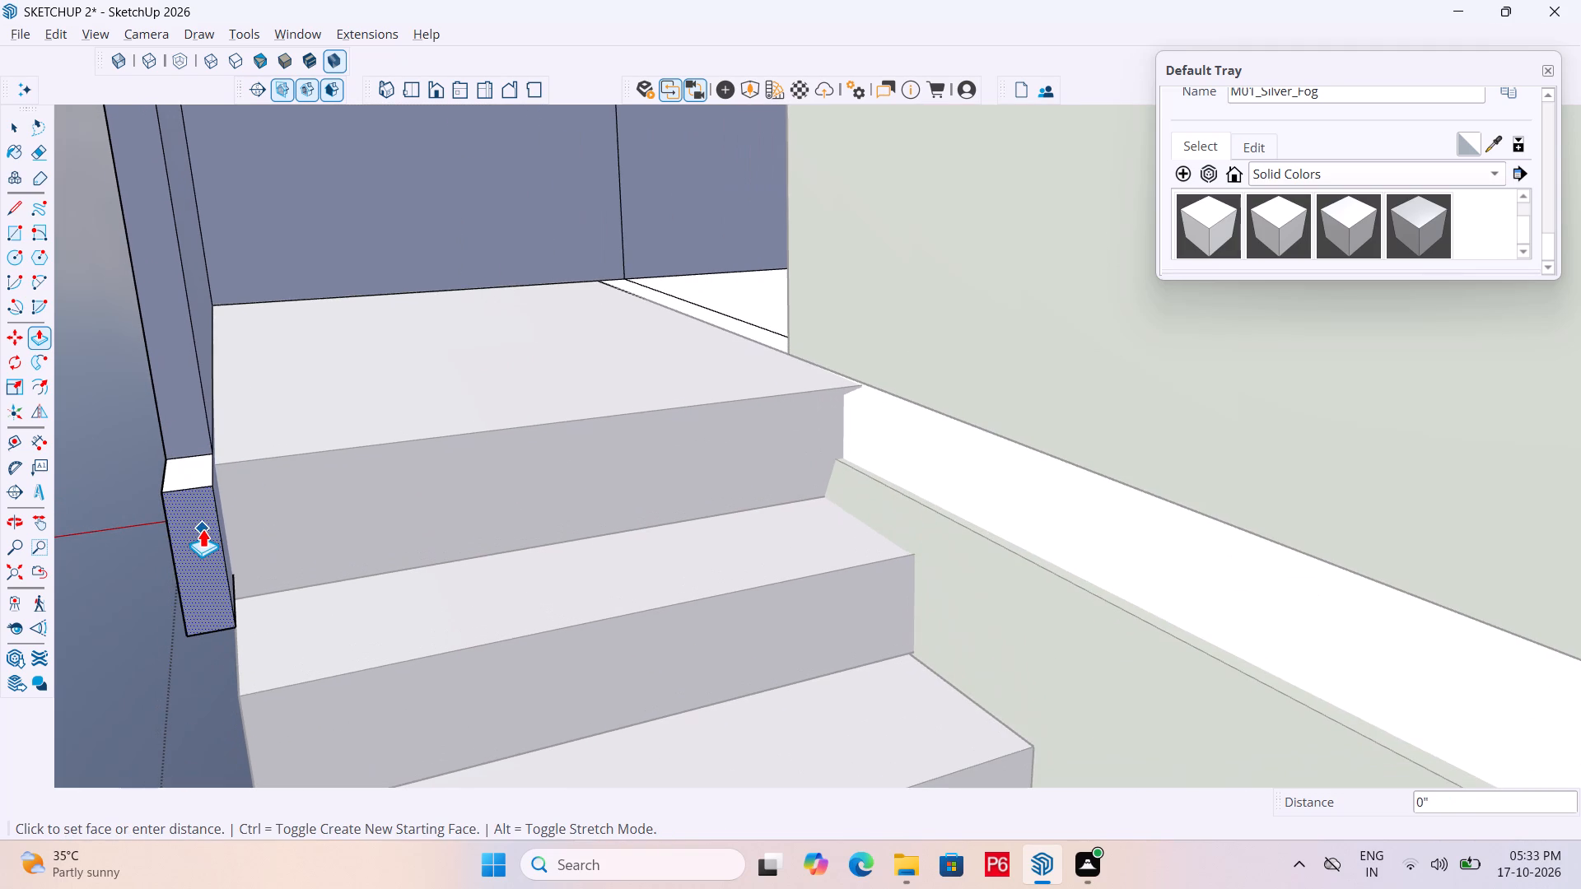
pyautogui.doubleClick(259, 486)
pyautogui.scroll(4, 198, 458)
pyautogui.moveTo(212, 484); pyautogui.dragTo(352, 524, button='middle')
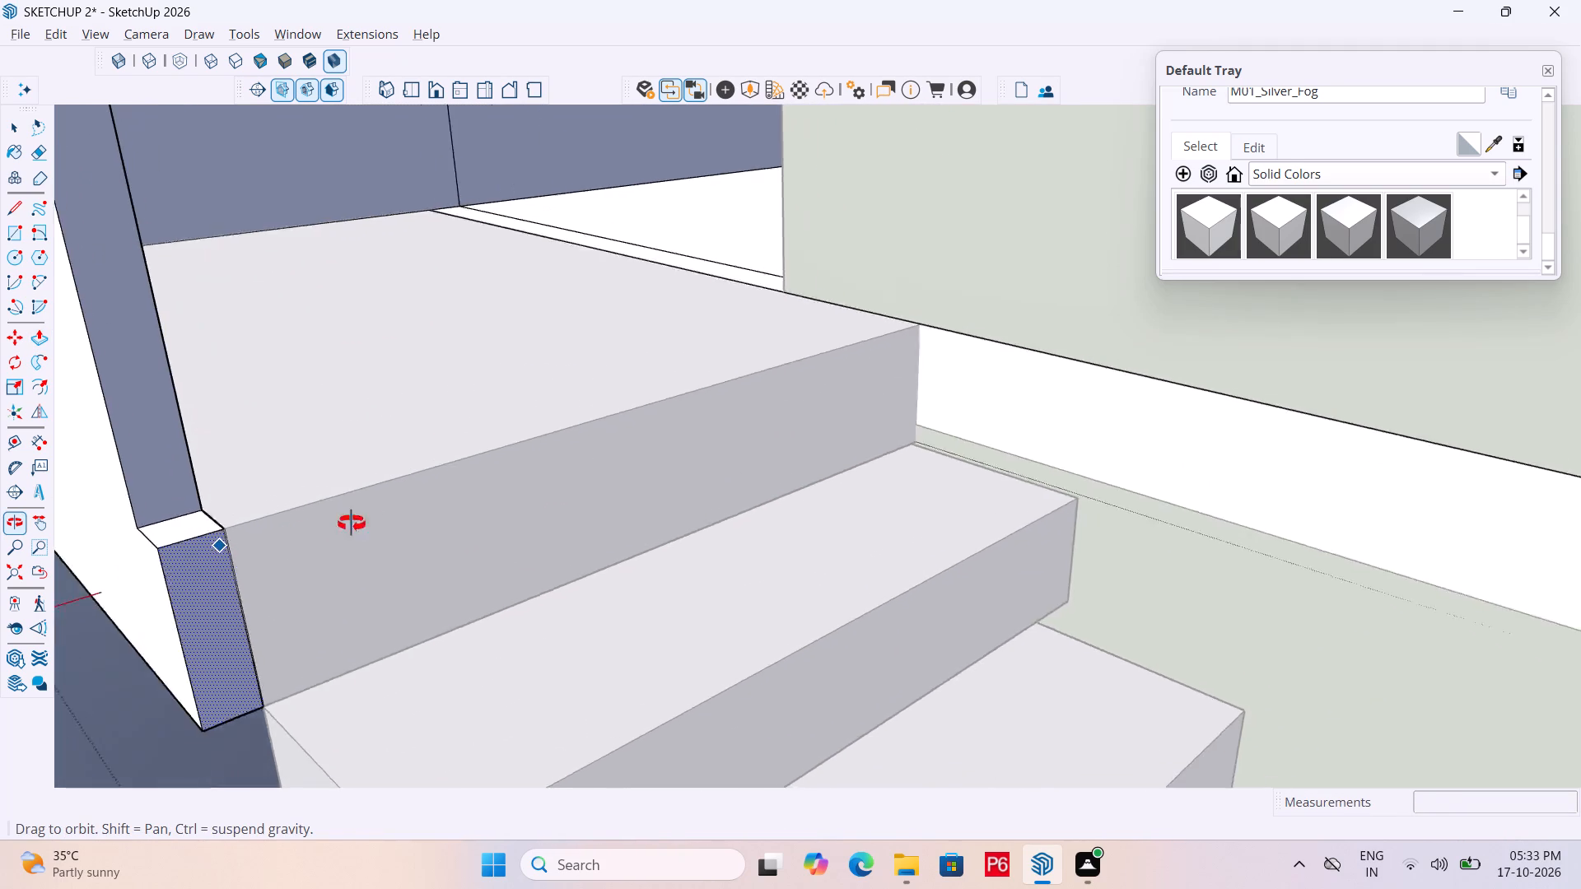
pyautogui.moveTo(352, 524); pyautogui.dragTo(441, 523, button='middle')
pyautogui.click(164, 509)
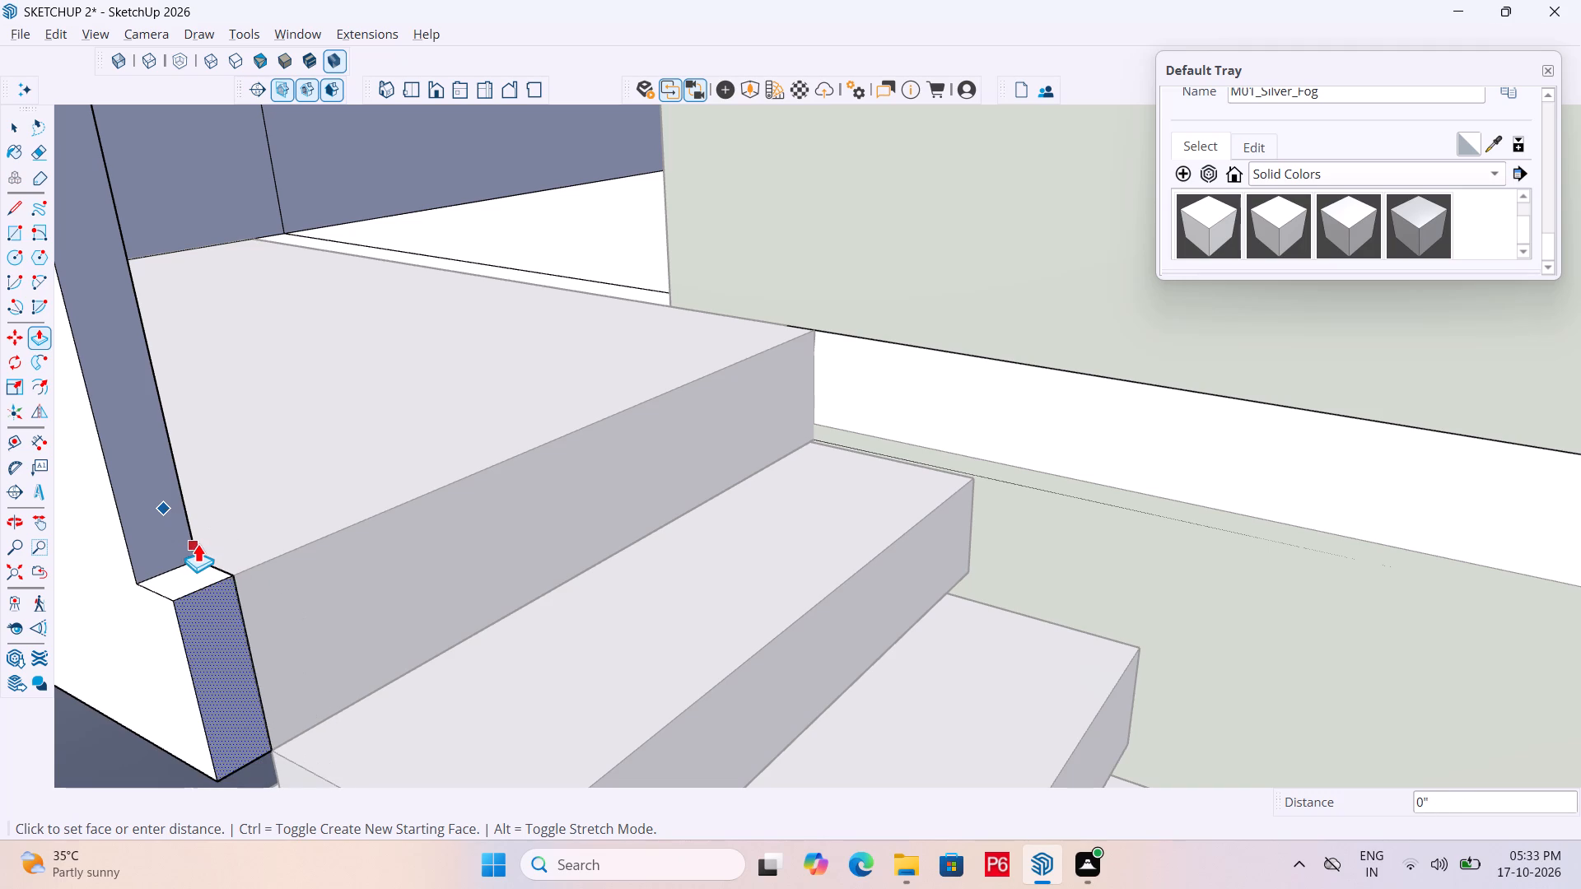
pyautogui.press('Escape')
pyautogui.click(167, 496)
pyautogui.moveTo(212, 673); pyautogui.dragTo(212, 663)
# Save the model.
pyautogui.scroll(-4, 259, 625)
pyautogui.hotkey('ctrl', 's')
pyautogui.hotkey('ctrl', 's')
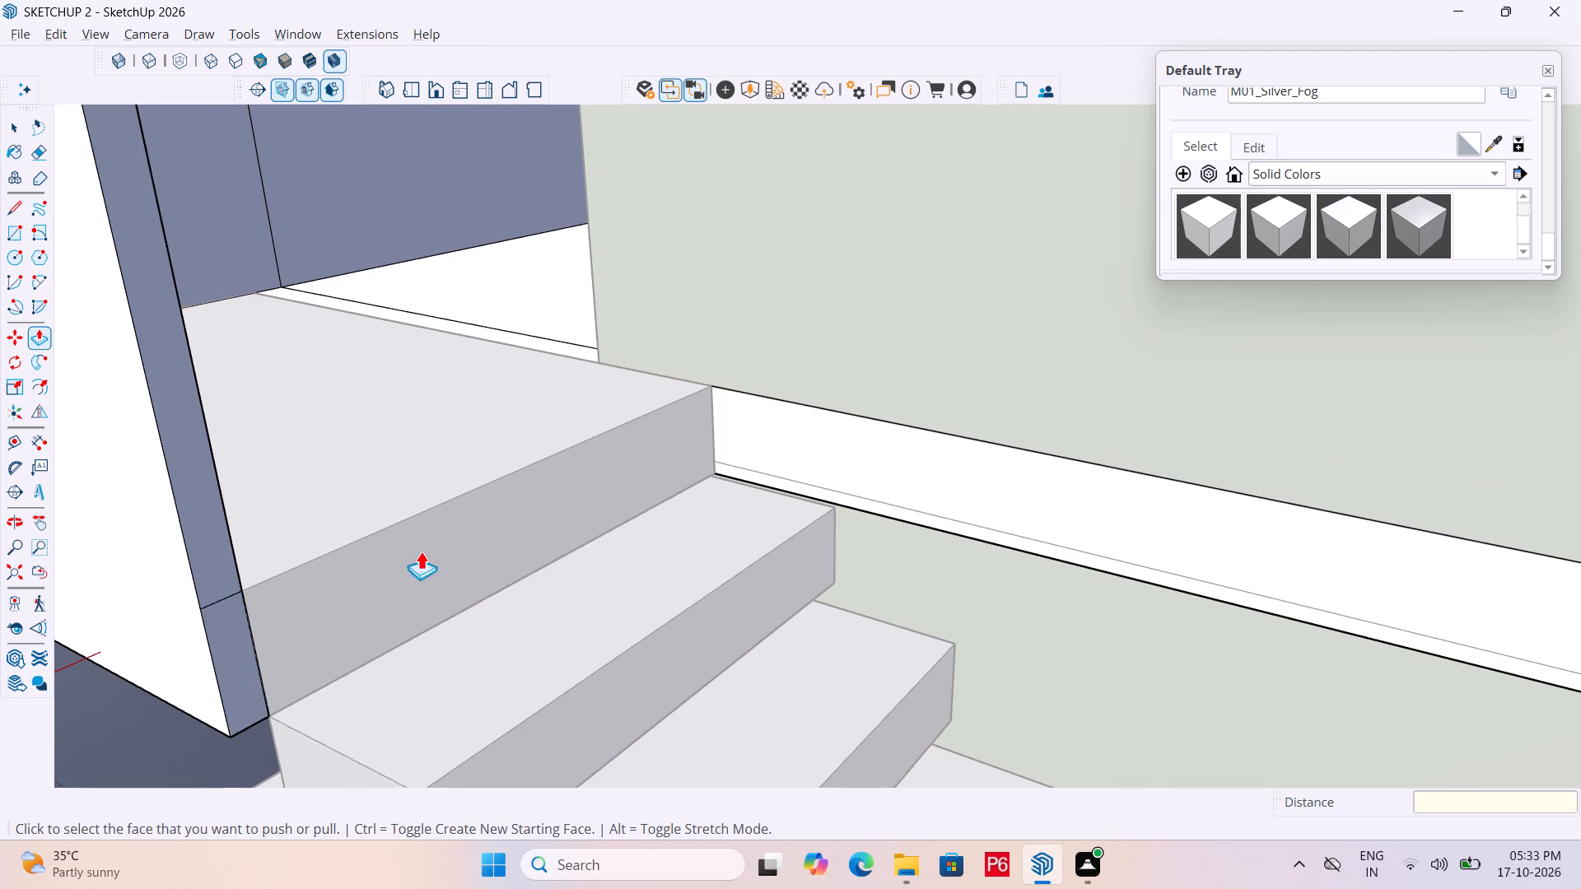
# Finish editing the parapet group and save the model.
pyautogui.scroll(-7, 421, 551)
pyautogui.scroll(-20, 492, 492)
pyautogui.moveTo(438, 499); pyautogui.dragTo(674, 393, button='middle')
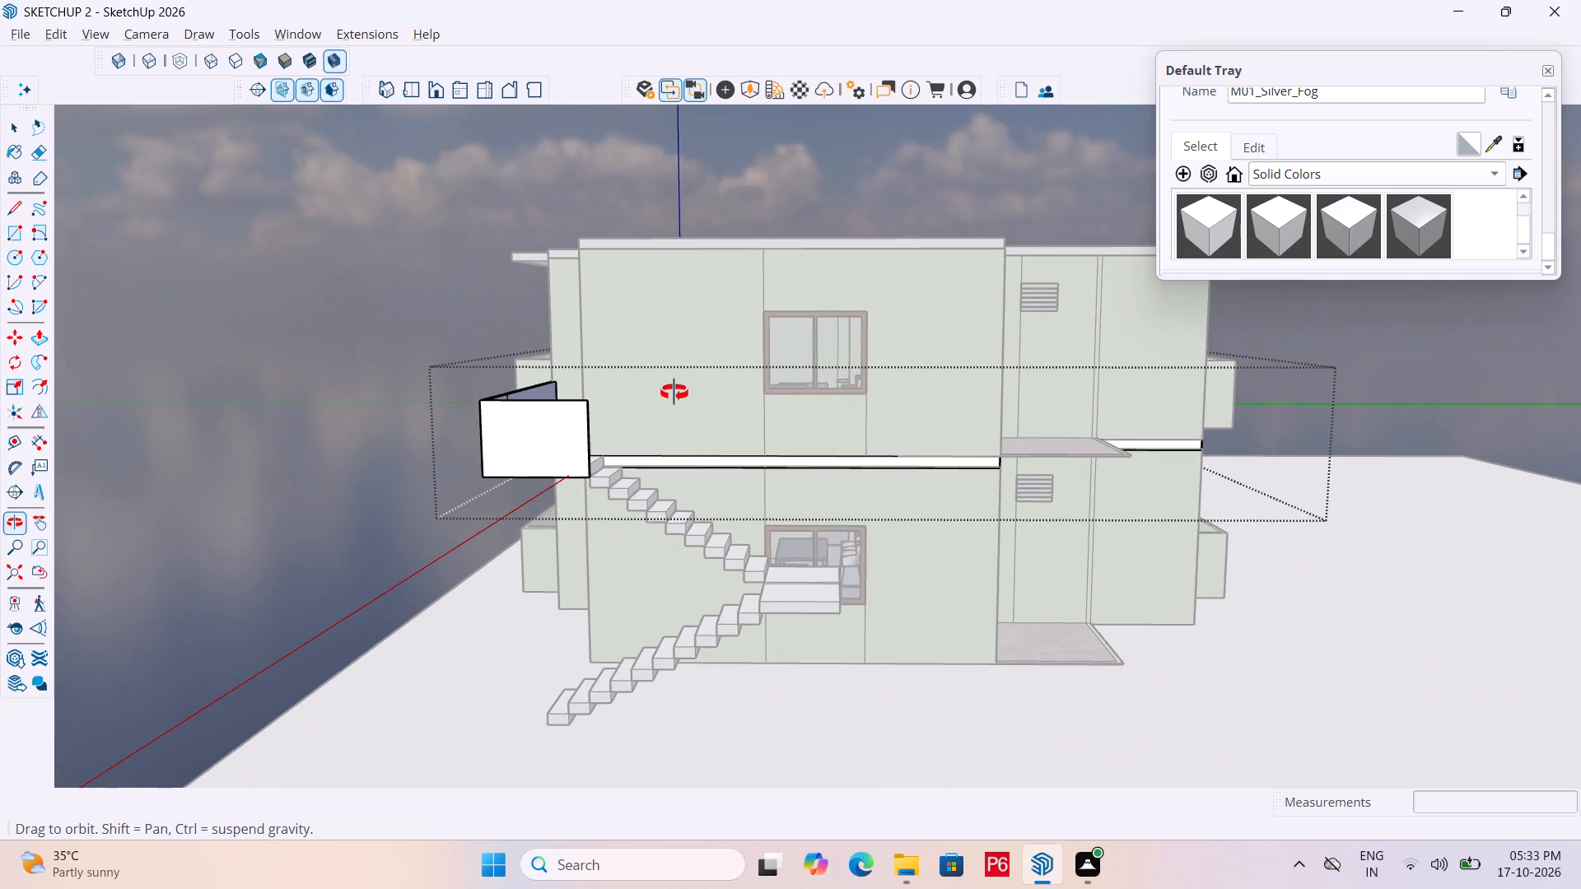
pyautogui.moveTo(674, 393); pyautogui.dragTo(611, 423, button='middle')
pyautogui.press('space')
pyautogui.click(266, 367)
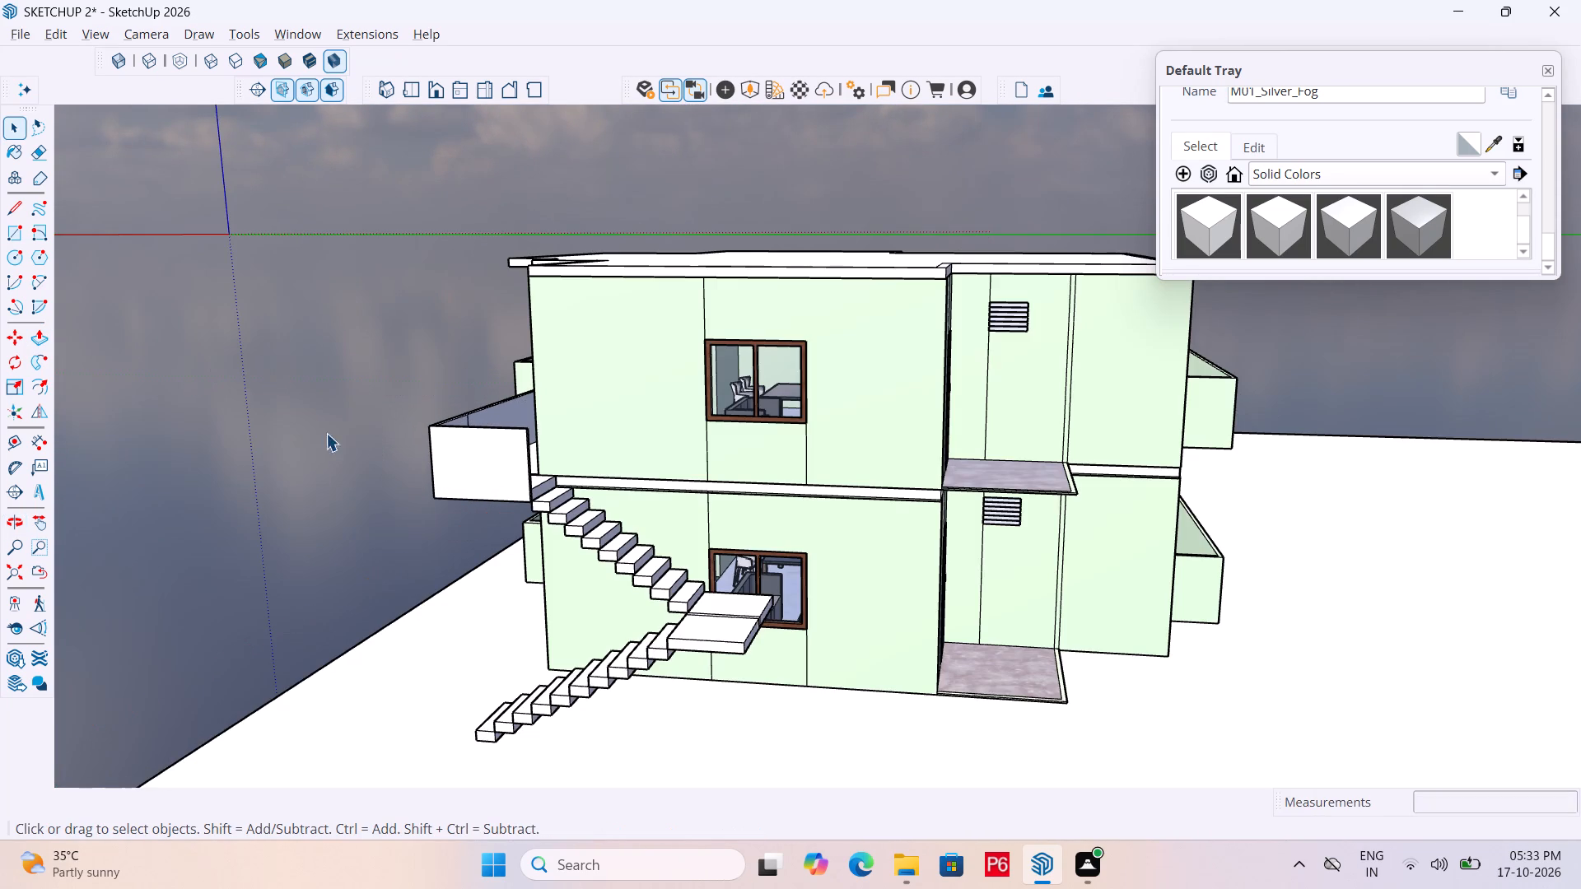
pyautogui.hotkey('ctrl', 's')
pyautogui.hotkey('ctrl', 's')
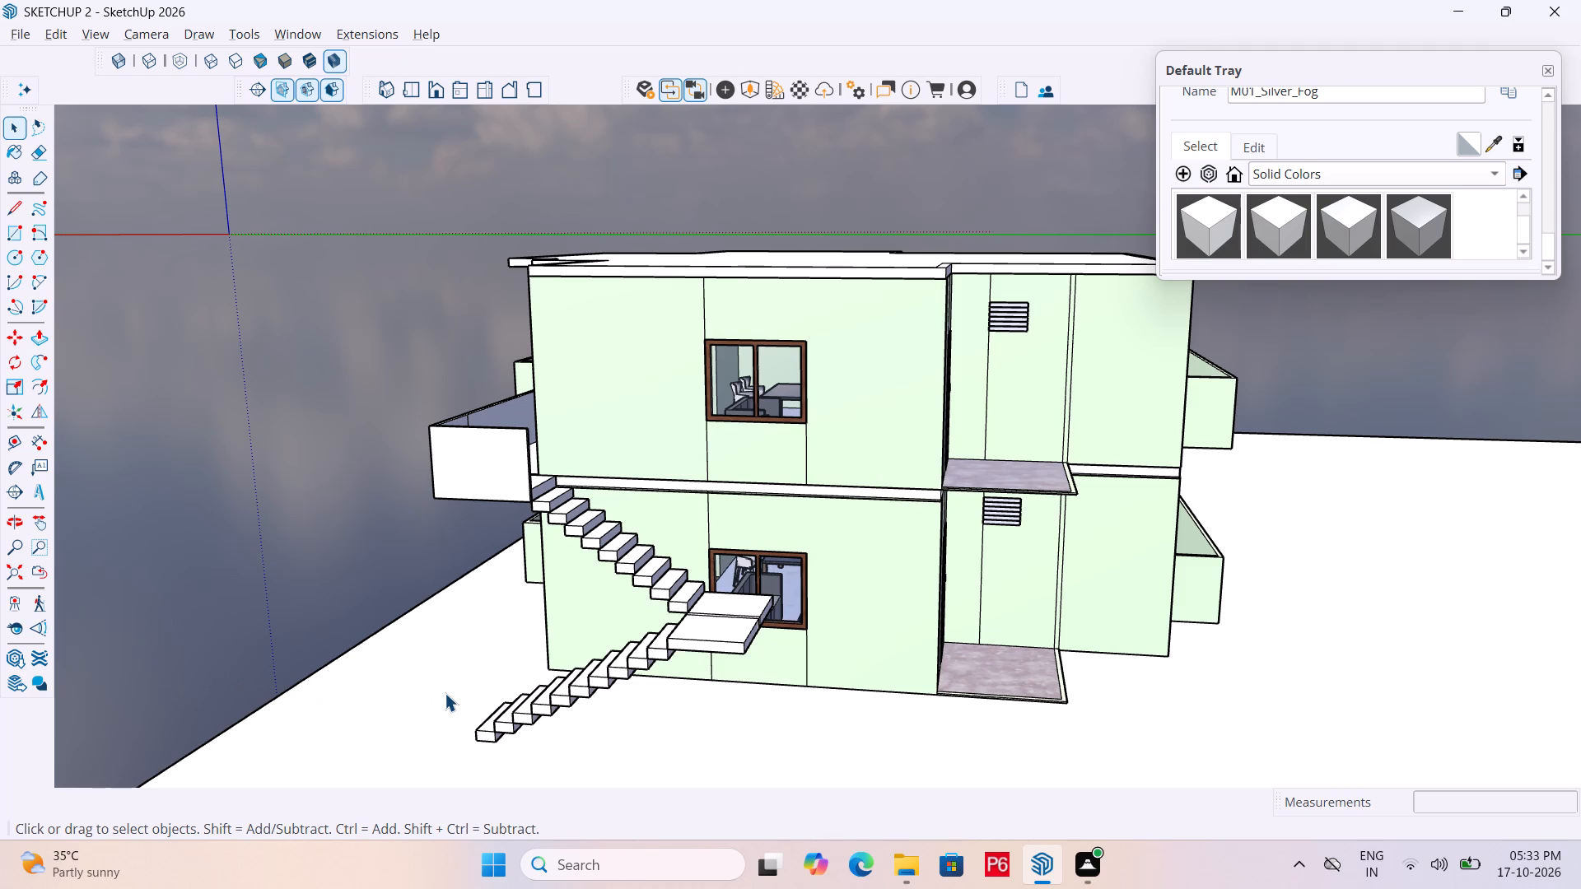
# Open the staircase's mid-landing for editing and erase the two seam lines across its top face.
pyautogui.scroll(4, 593, 449)
pyautogui.moveTo(595, 446); pyautogui.dragTo(492, 430, button='middle')
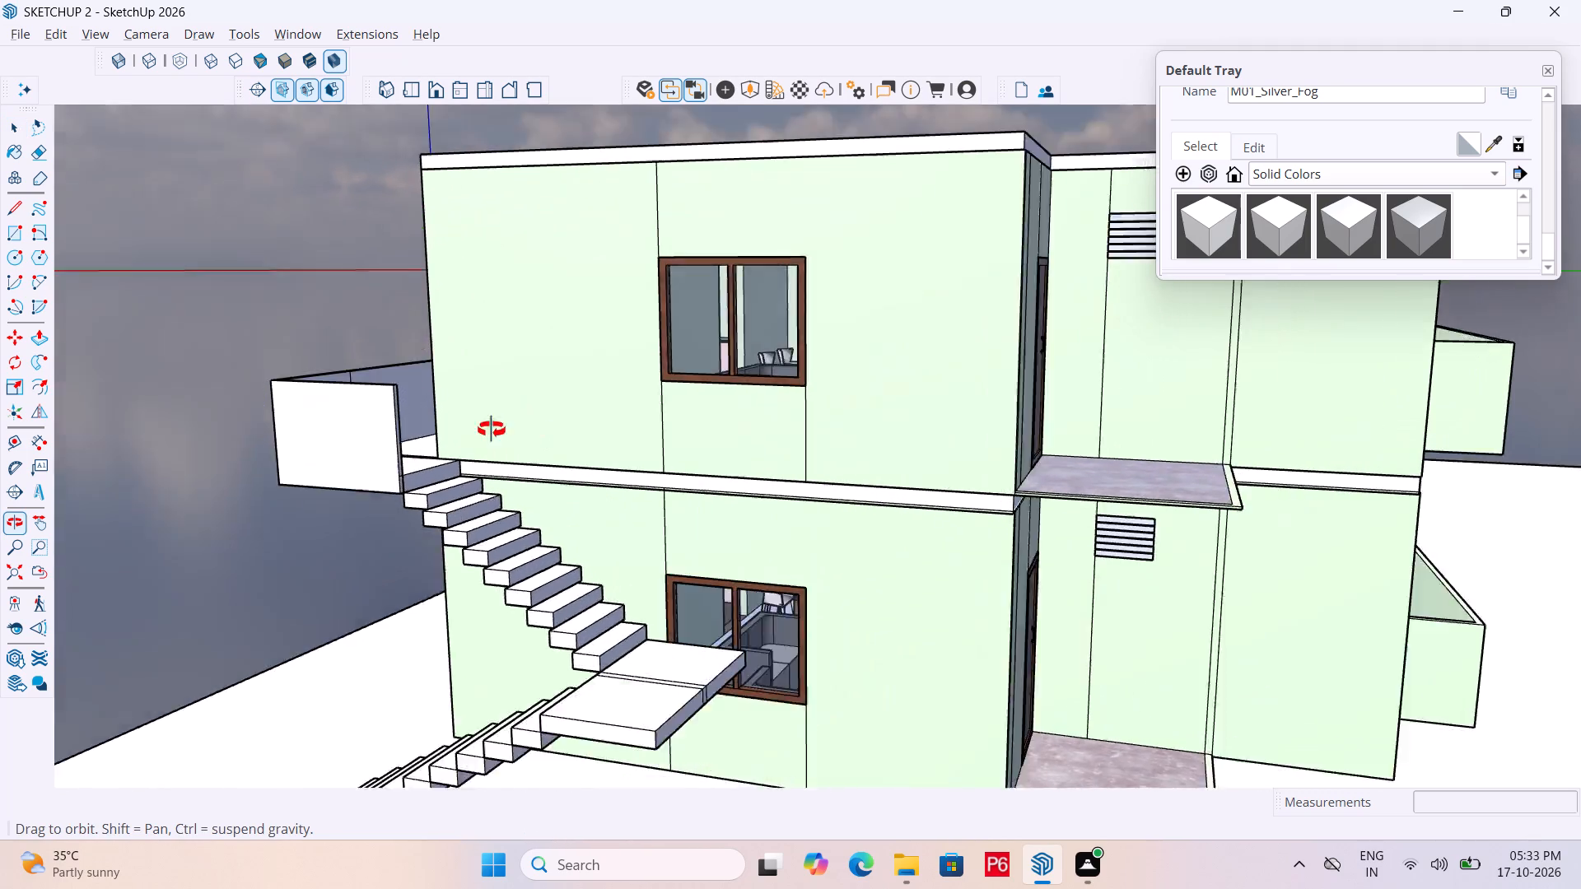
pyautogui.moveTo(492, 430); pyautogui.dragTo(549, 423, button='middle')
pyautogui.press('space')
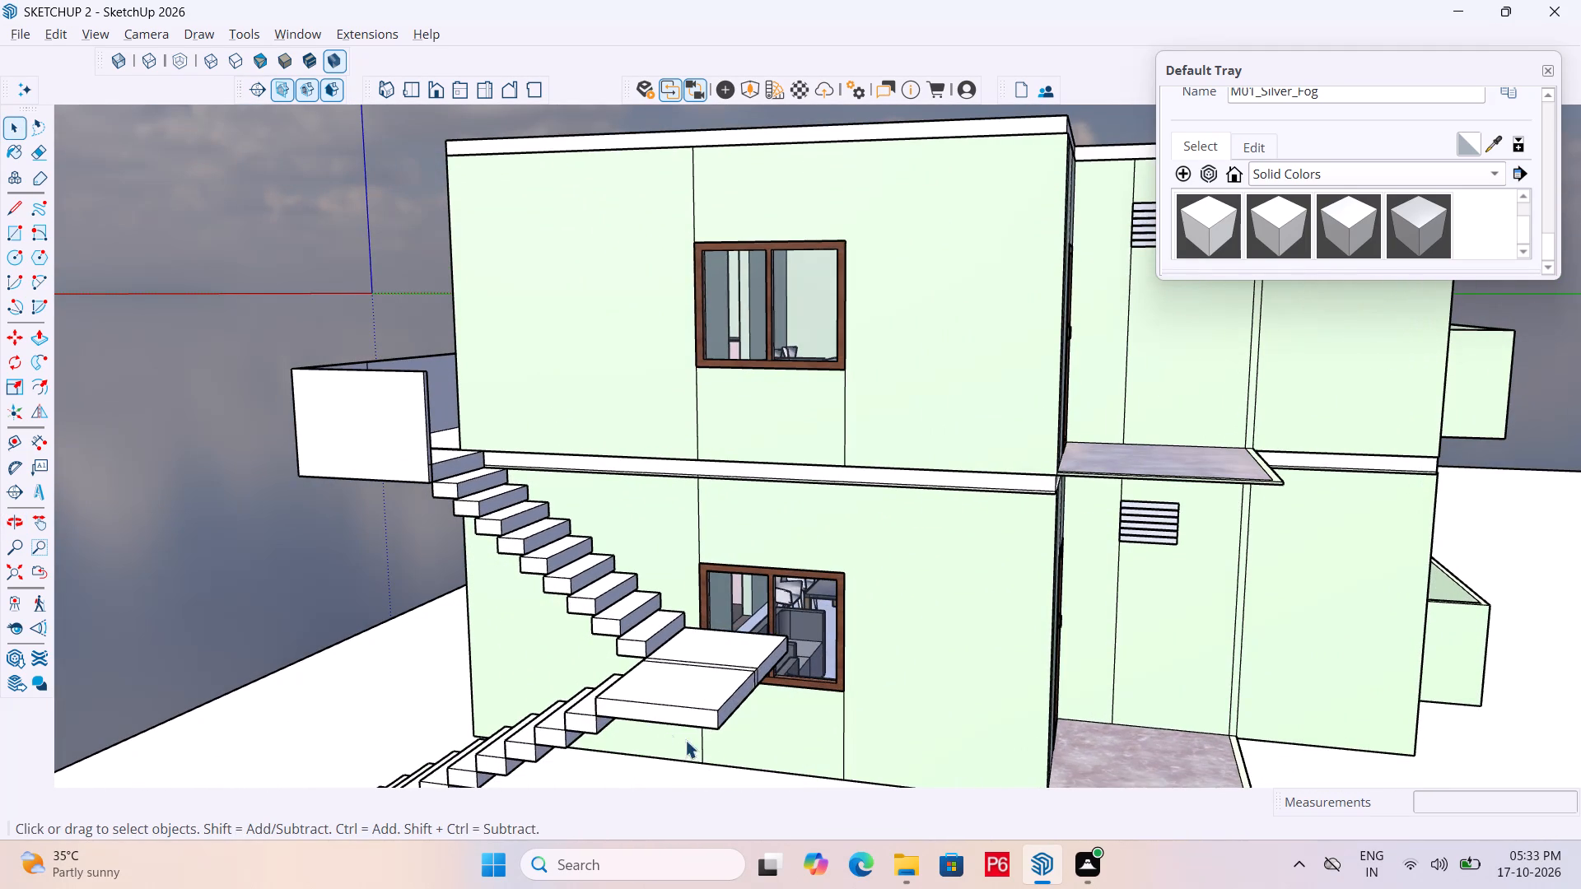
pyautogui.scroll(2, 705, 710)
pyautogui.scroll(-5, 607, 570)
pyautogui.moveTo(625, 623); pyautogui.dragTo(627, 707, button='middle')
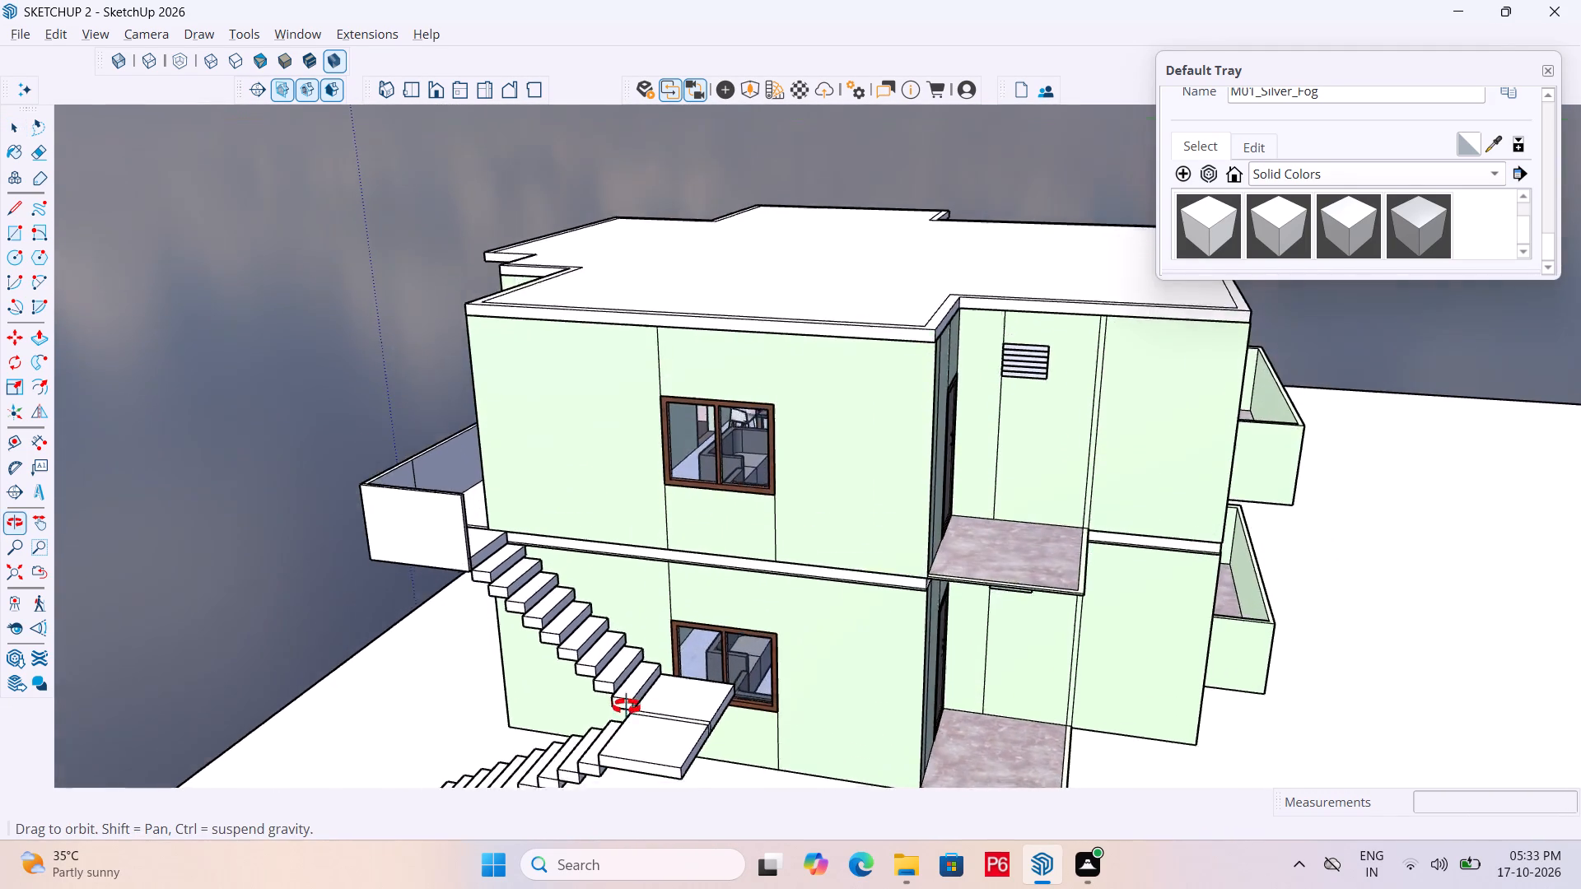
pyautogui.moveTo(627, 707); pyautogui.dragTo(627, 709, button='middle')
pyautogui.scroll(10, 671, 774)
pyautogui.doubleClick(716, 682)
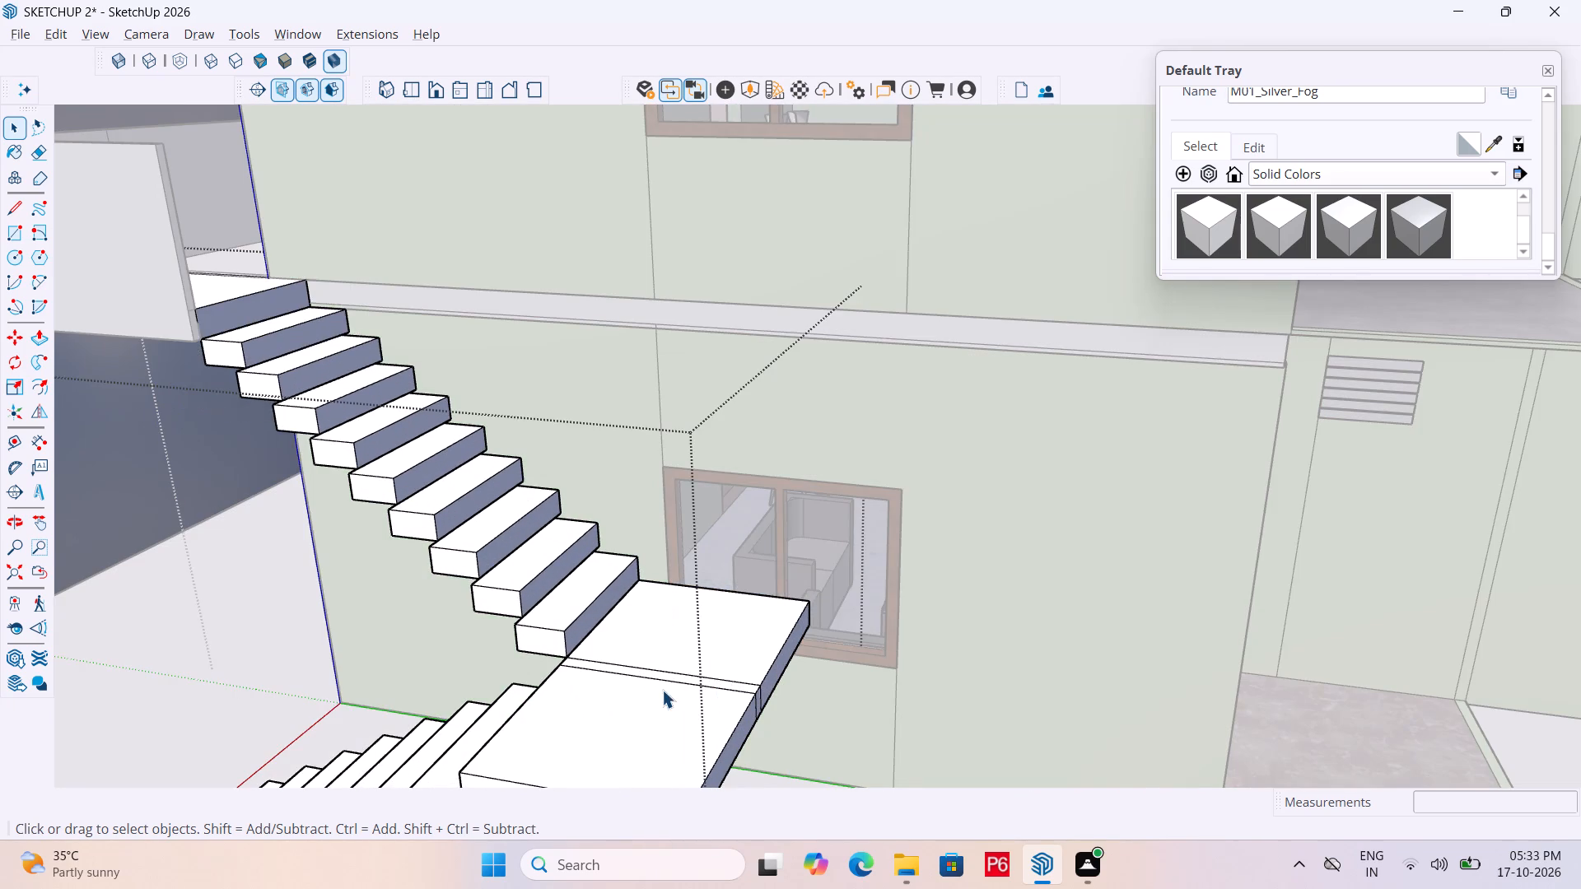
pyautogui.doubleClick(662, 690)
pyautogui.click(665, 664)
pyautogui.click(656, 676)
pyautogui.scroll(4, 656, 684)
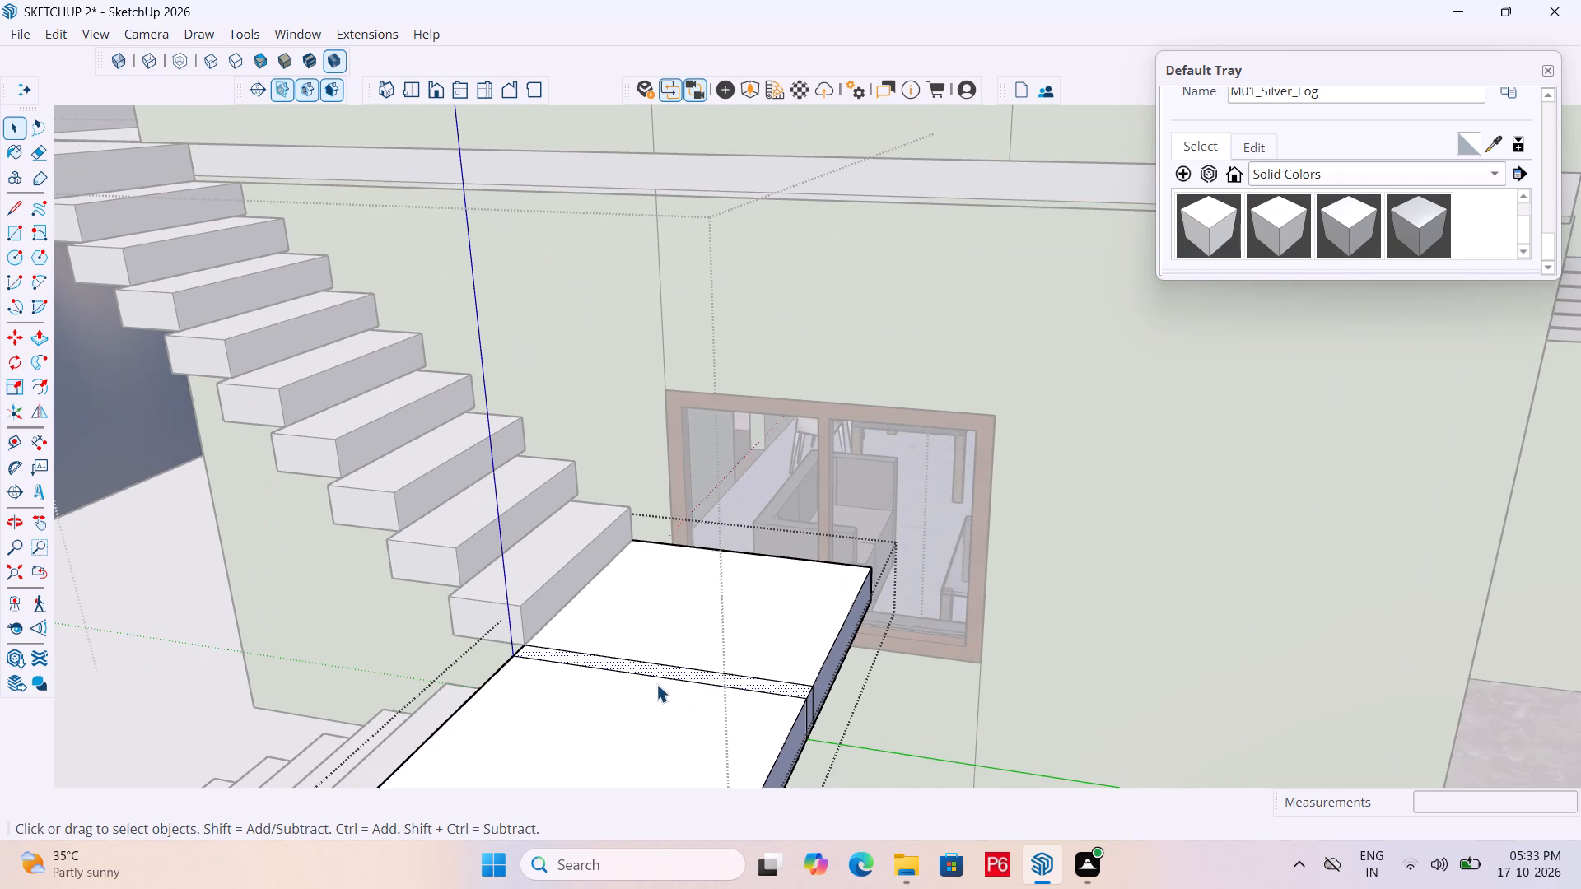
pyautogui.press('e')
pyautogui.moveTo(677, 645); pyautogui.dragTo(669, 677)
# Erase the two vertical seam lines on the mid-landing's side face.
pyautogui.scroll(-3, 653, 621)
pyautogui.moveTo(730, 684); pyautogui.dragTo(539, 614, button='middle')
pyautogui.scroll(4, 525, 588)
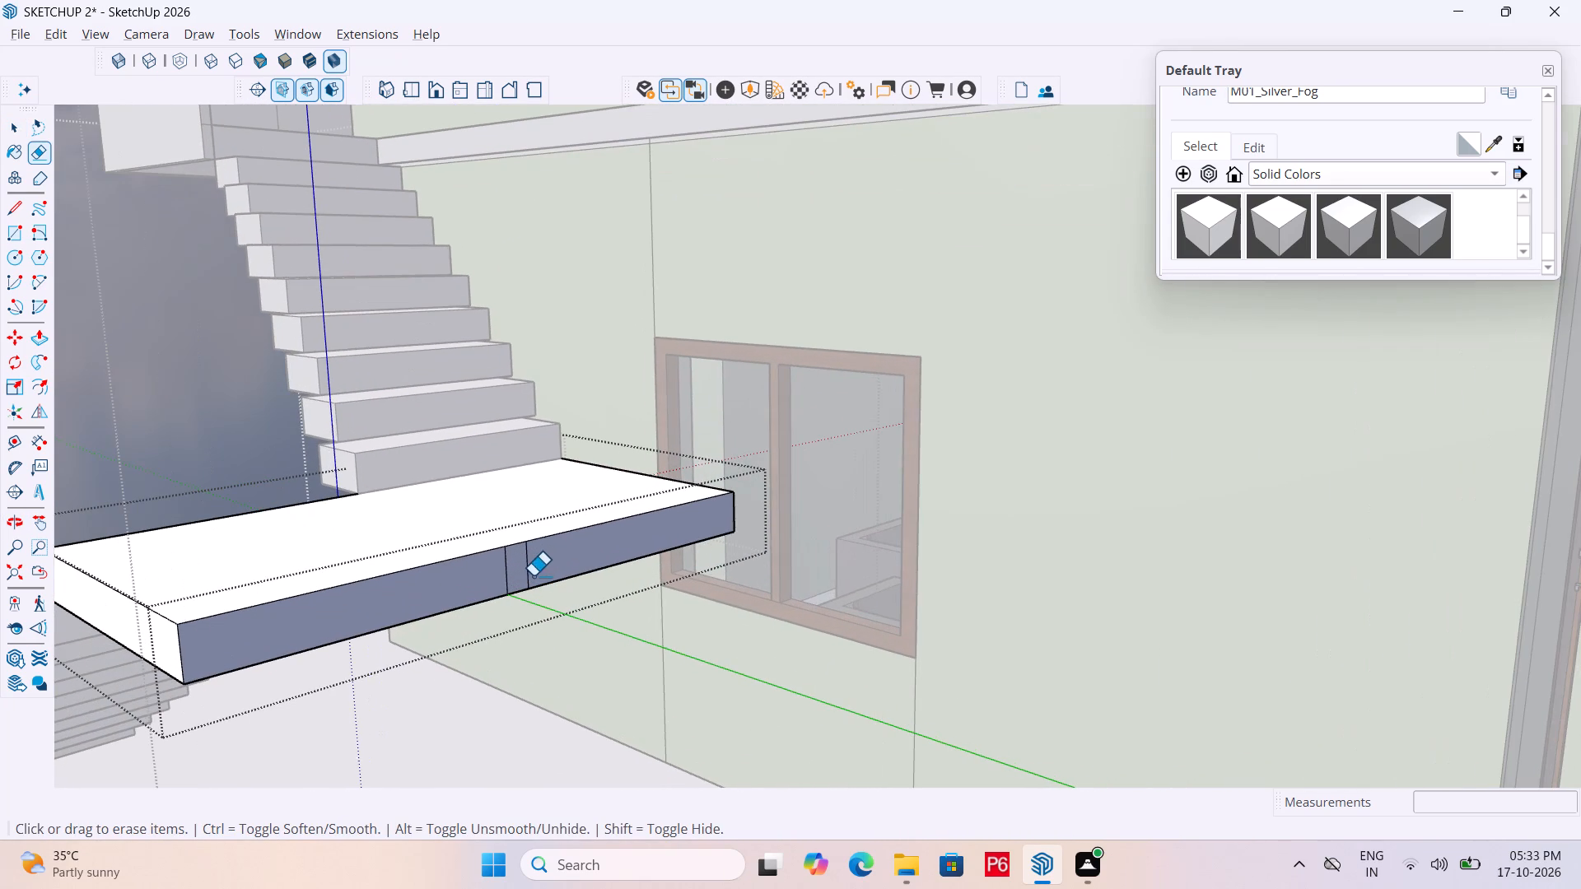
pyautogui.moveTo(539, 569); pyautogui.dragTo(501, 575)
pyautogui.scroll(-4, 575, 516)
pyautogui.moveTo(507, 583); pyautogui.dragTo(515, 458, button='middle')
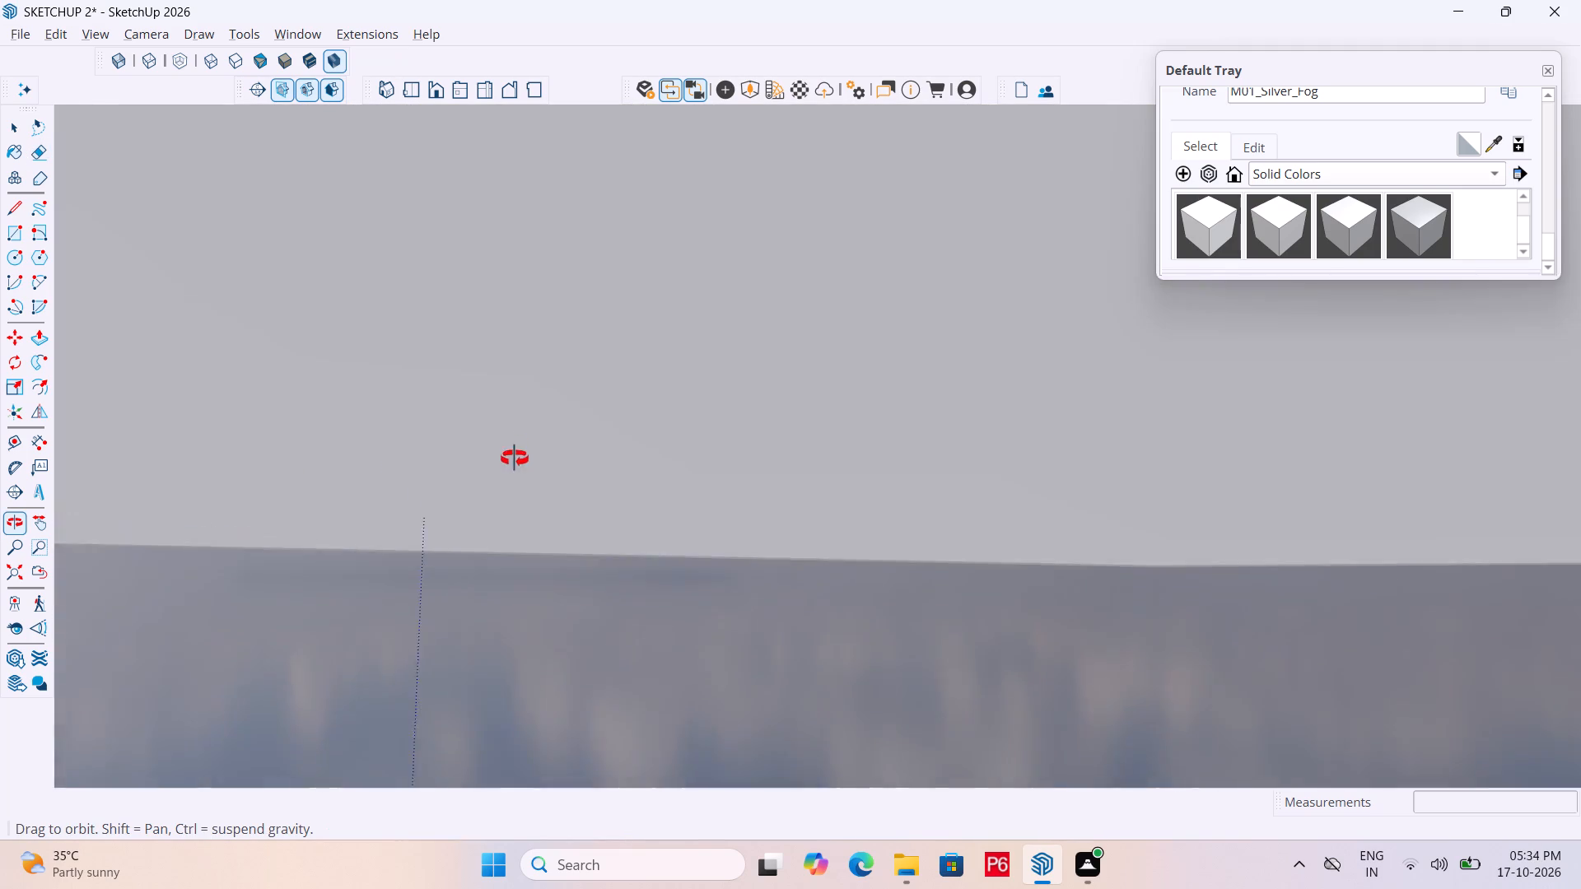
# Erase the two seam lines across the underside of the staircase's mid-landing.
pyautogui.moveTo(515, 458); pyautogui.dragTo(526, 510, button='middle')
pyautogui.scroll(4, 510, 368)
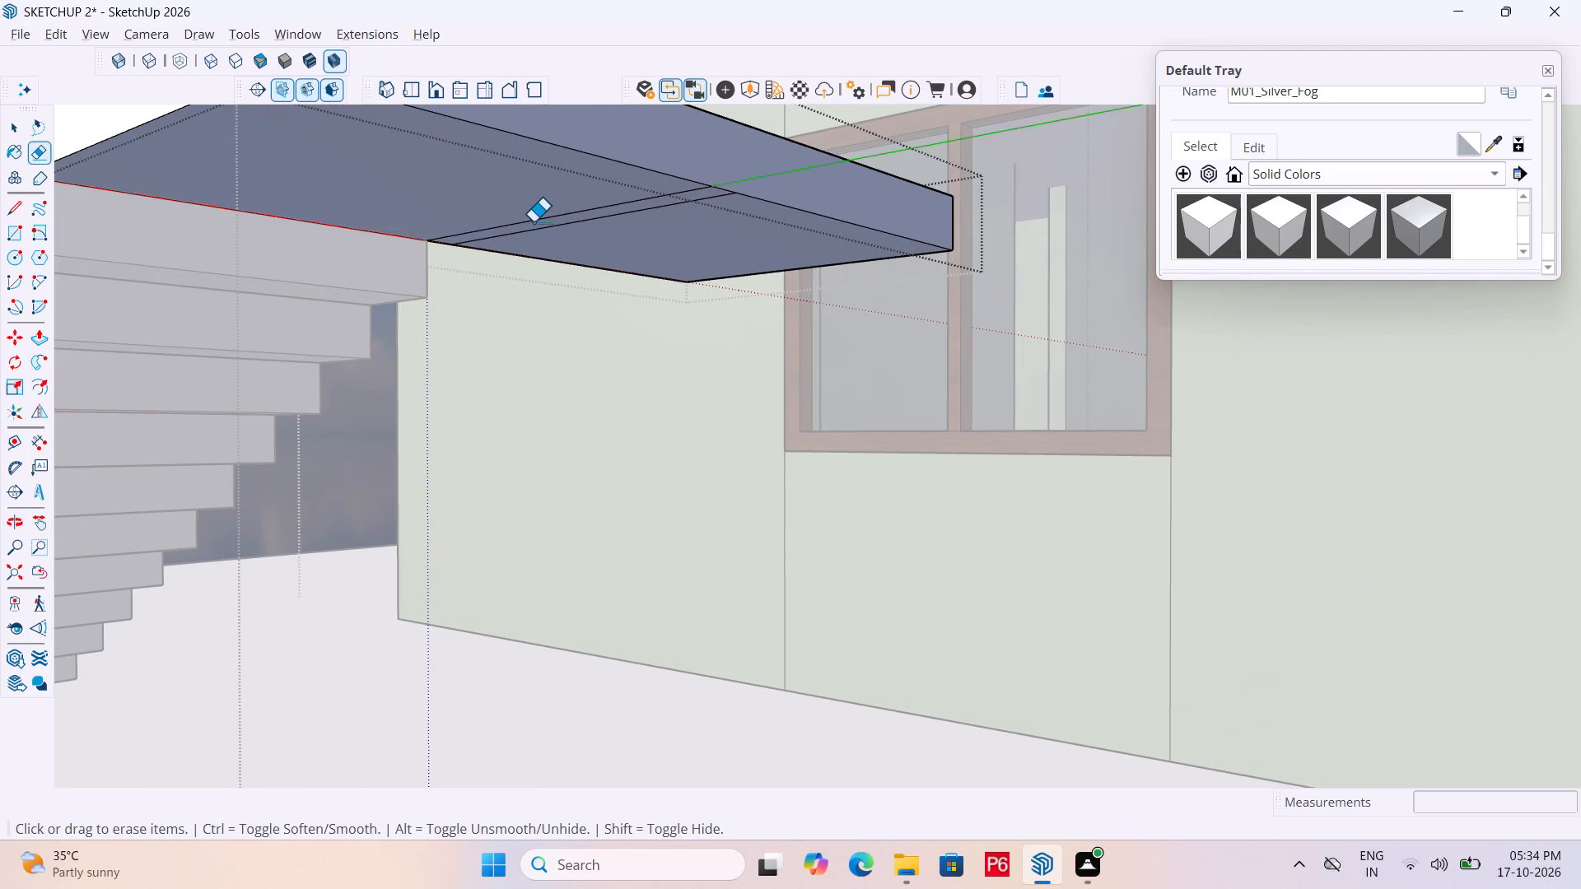
pyautogui.moveTo(533, 222); pyautogui.dragTo(557, 226)
pyautogui.click(557, 226)
# Save the model, and finish editing the mid-landing and the staircase group that contains it.
pyautogui.scroll(-4, 680, 328)
pyautogui.moveTo(420, 366); pyautogui.dragTo(870, 588, button='middle')
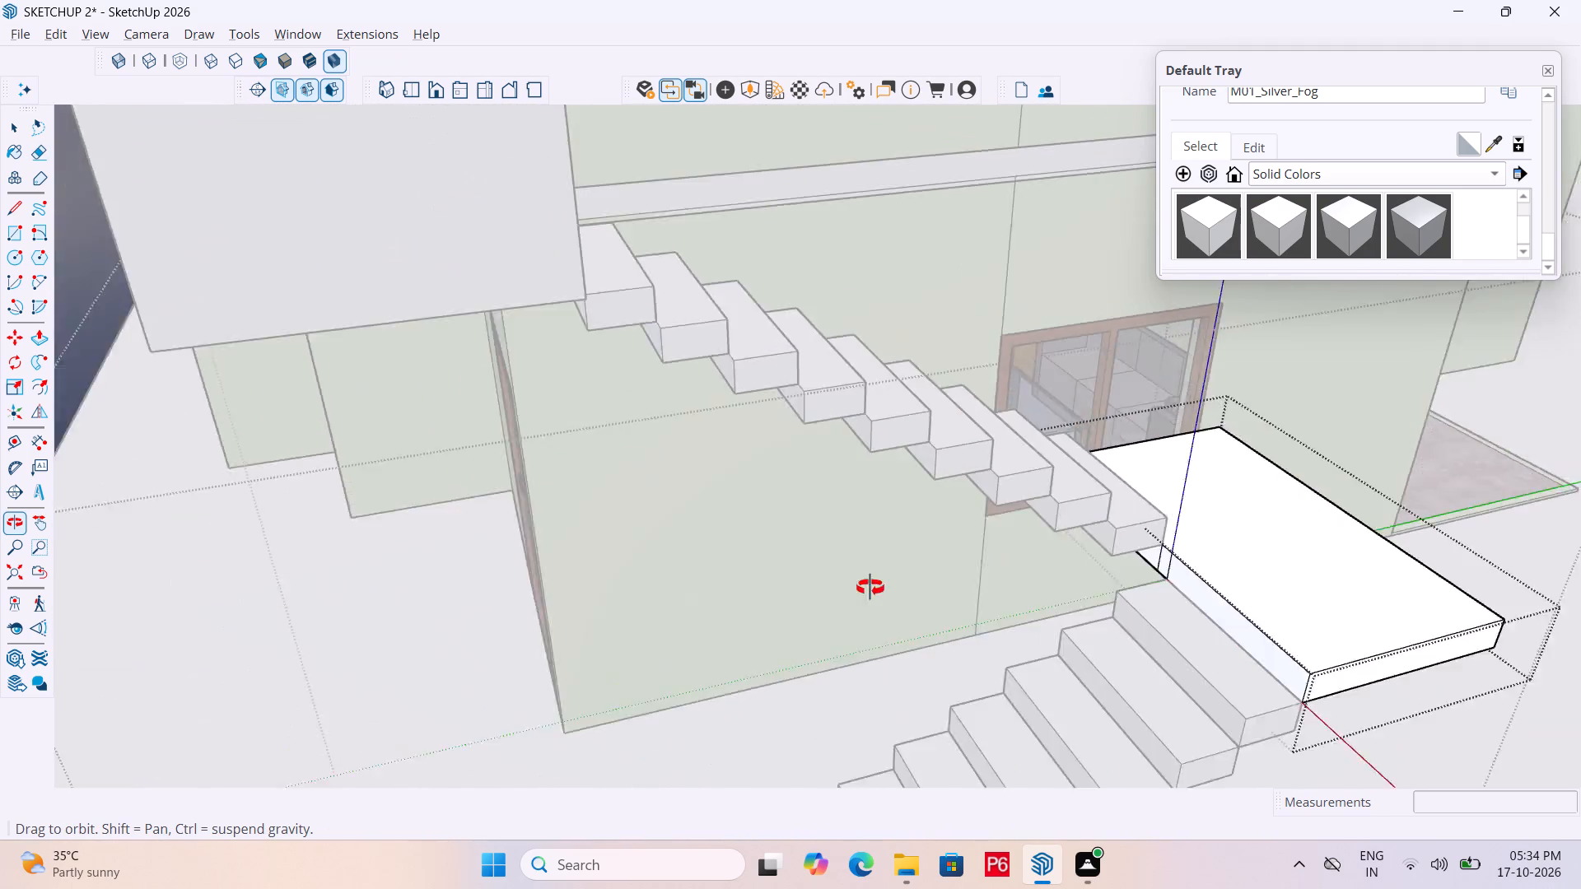
pyautogui.moveTo(870, 588); pyautogui.dragTo(466, 558, button='middle')
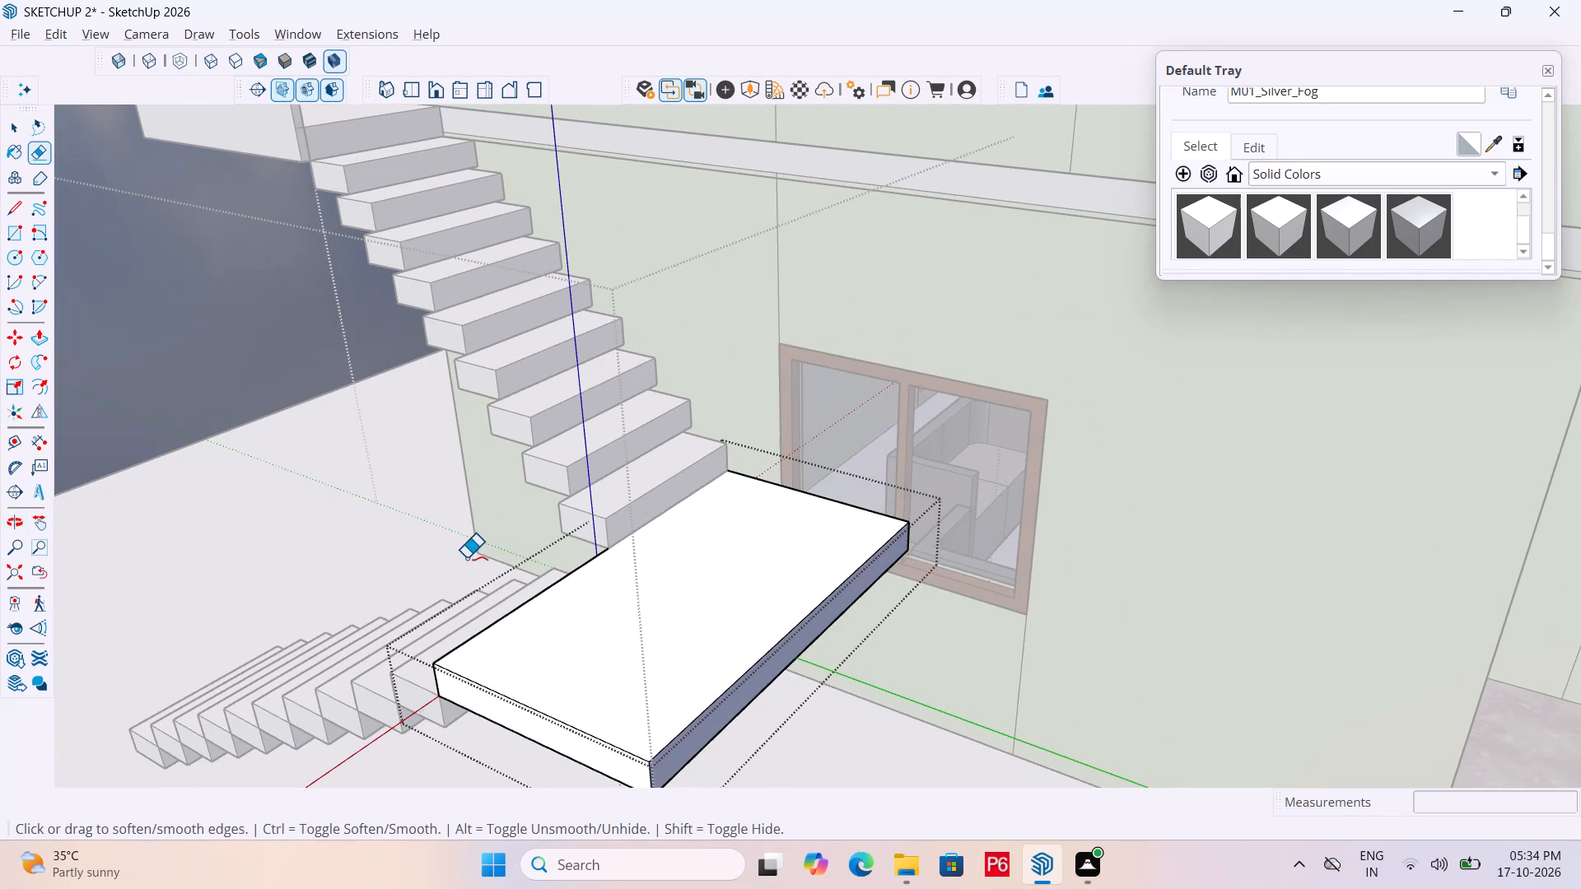
pyautogui.hotkey('ctrl', 's')
pyautogui.hotkey('ctrl', 's')
pyautogui.hotkey('ctrl', 's')
pyautogui.press('space')
pyautogui.click(293, 340)
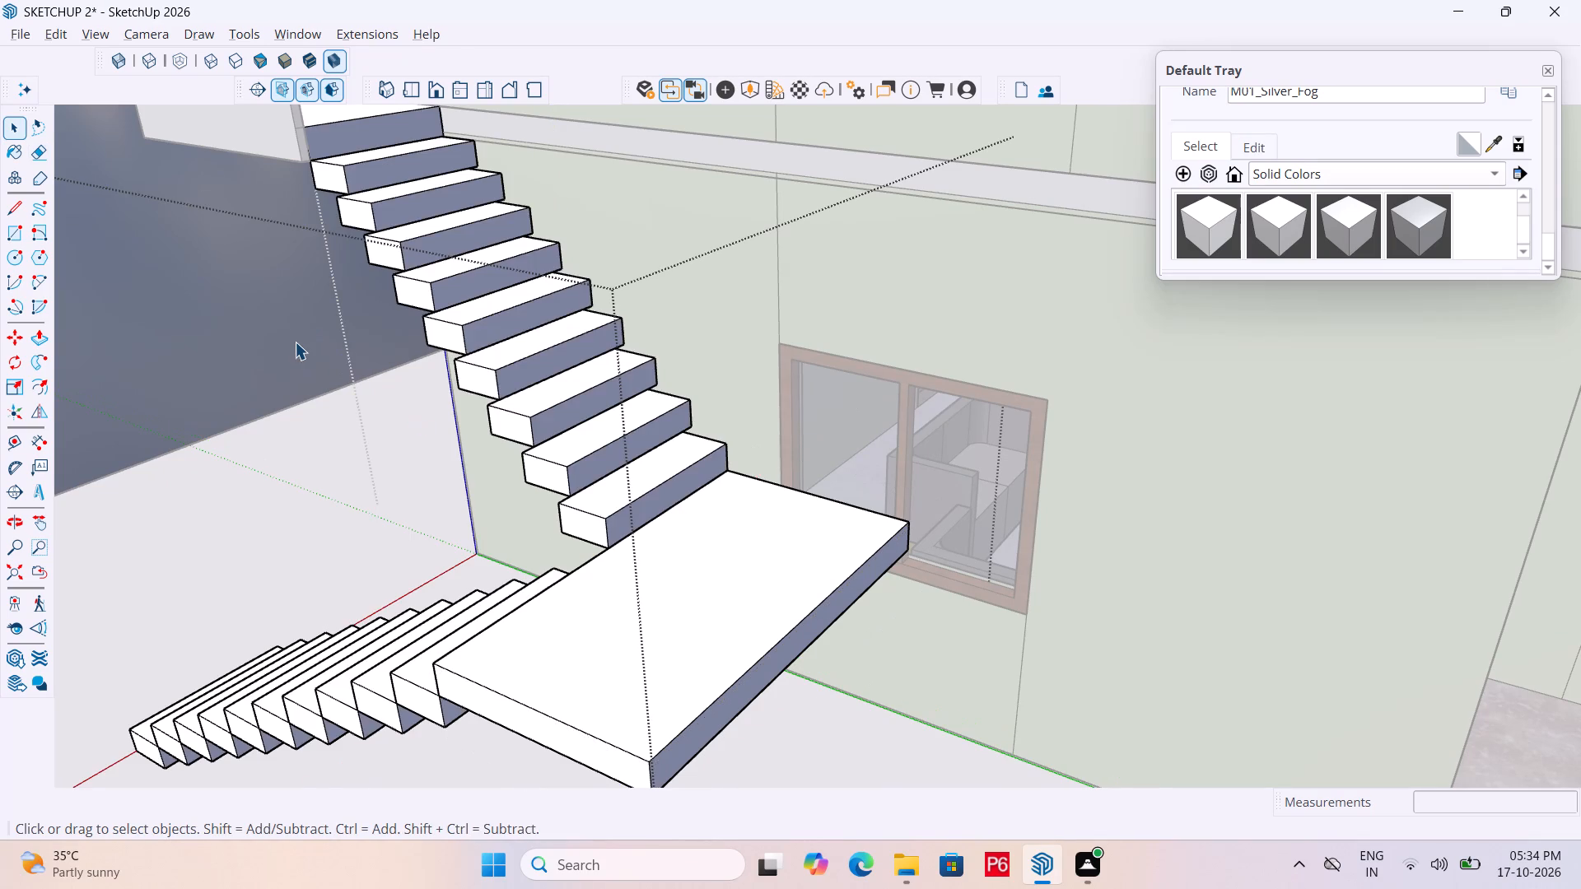
pyautogui.scroll(-5, 721, 555)
pyautogui.moveTo(684, 594); pyautogui.dragTo(567, 615, button='middle')
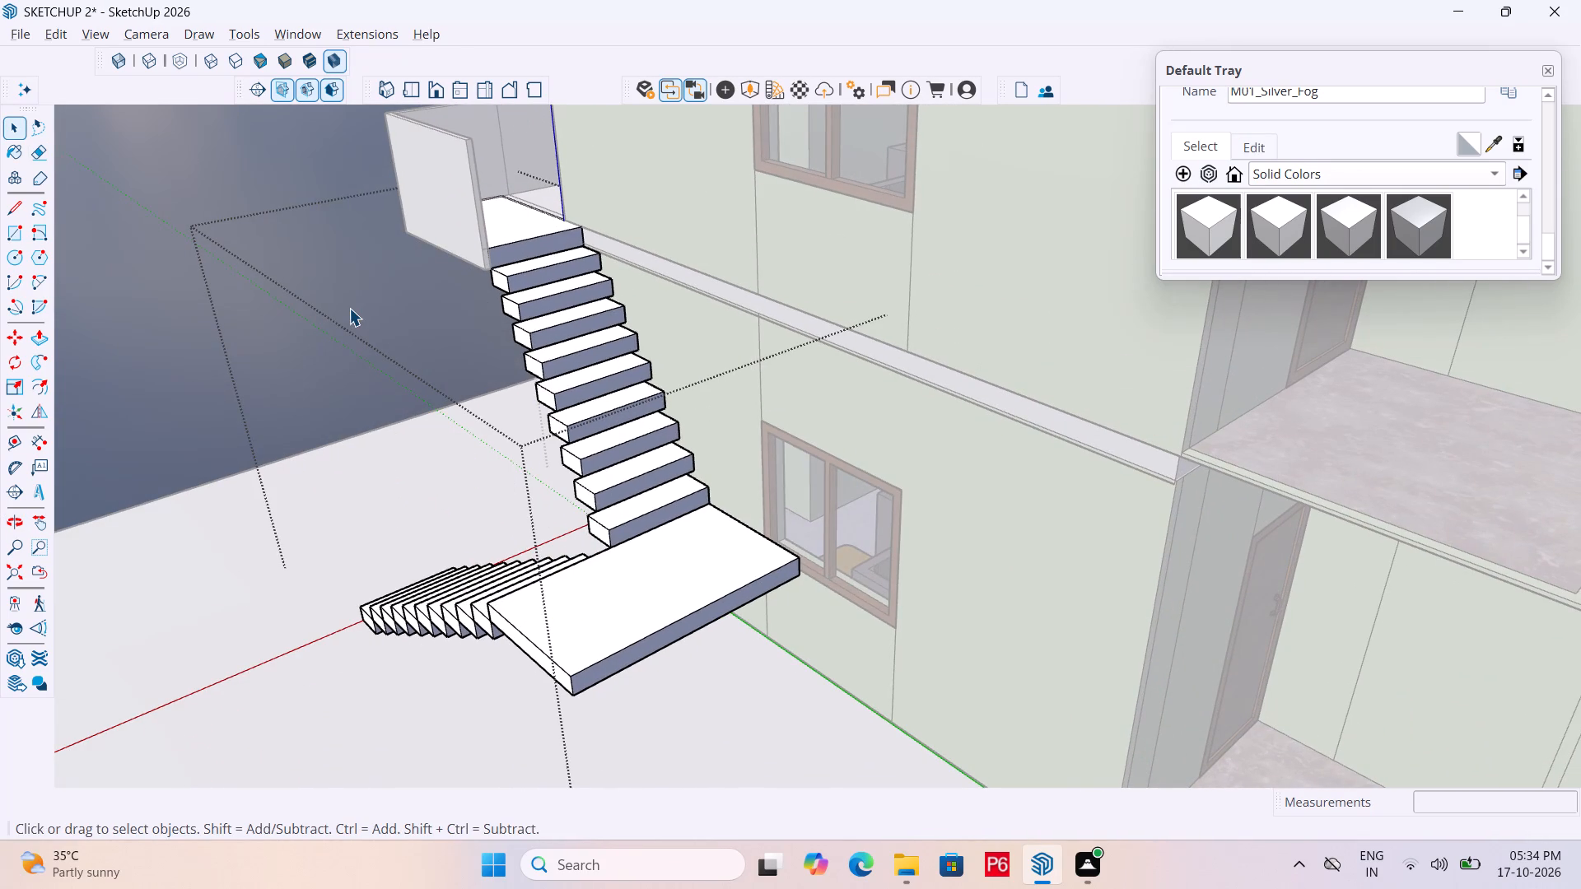
pyautogui.click(349, 308)
pyautogui.doubleClick(378, 289)
# Select the first-floor parapet group that wraps around the staircase's upper landing.
pyautogui.moveTo(484, 323); pyautogui.dragTo(506, 335, button='middle')
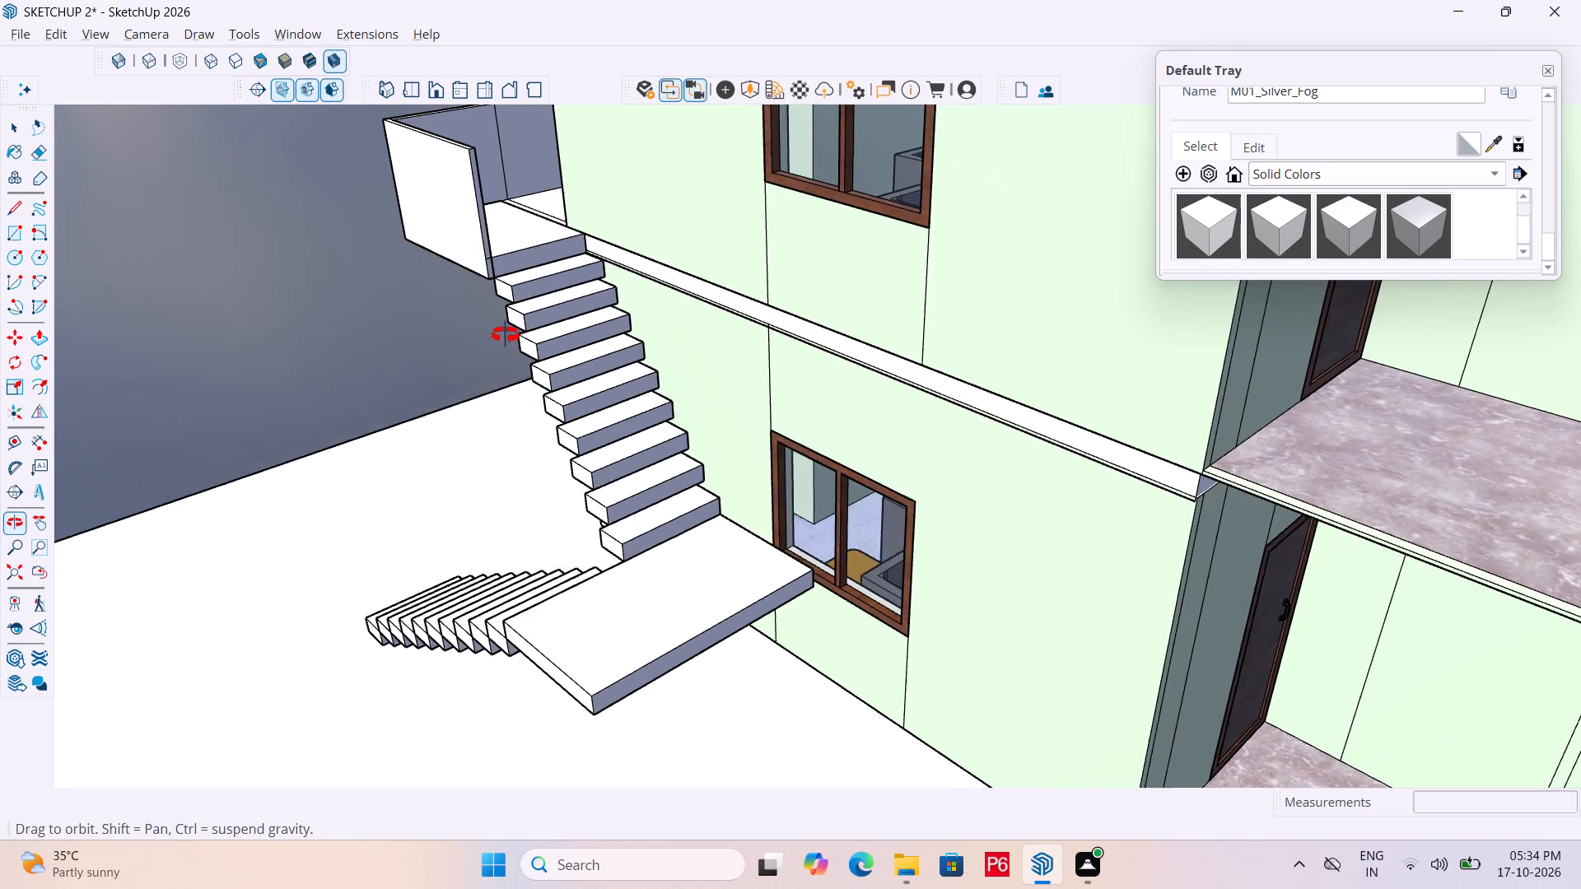
pyautogui.moveTo(506, 335); pyautogui.dragTo(588, 337, button='middle')
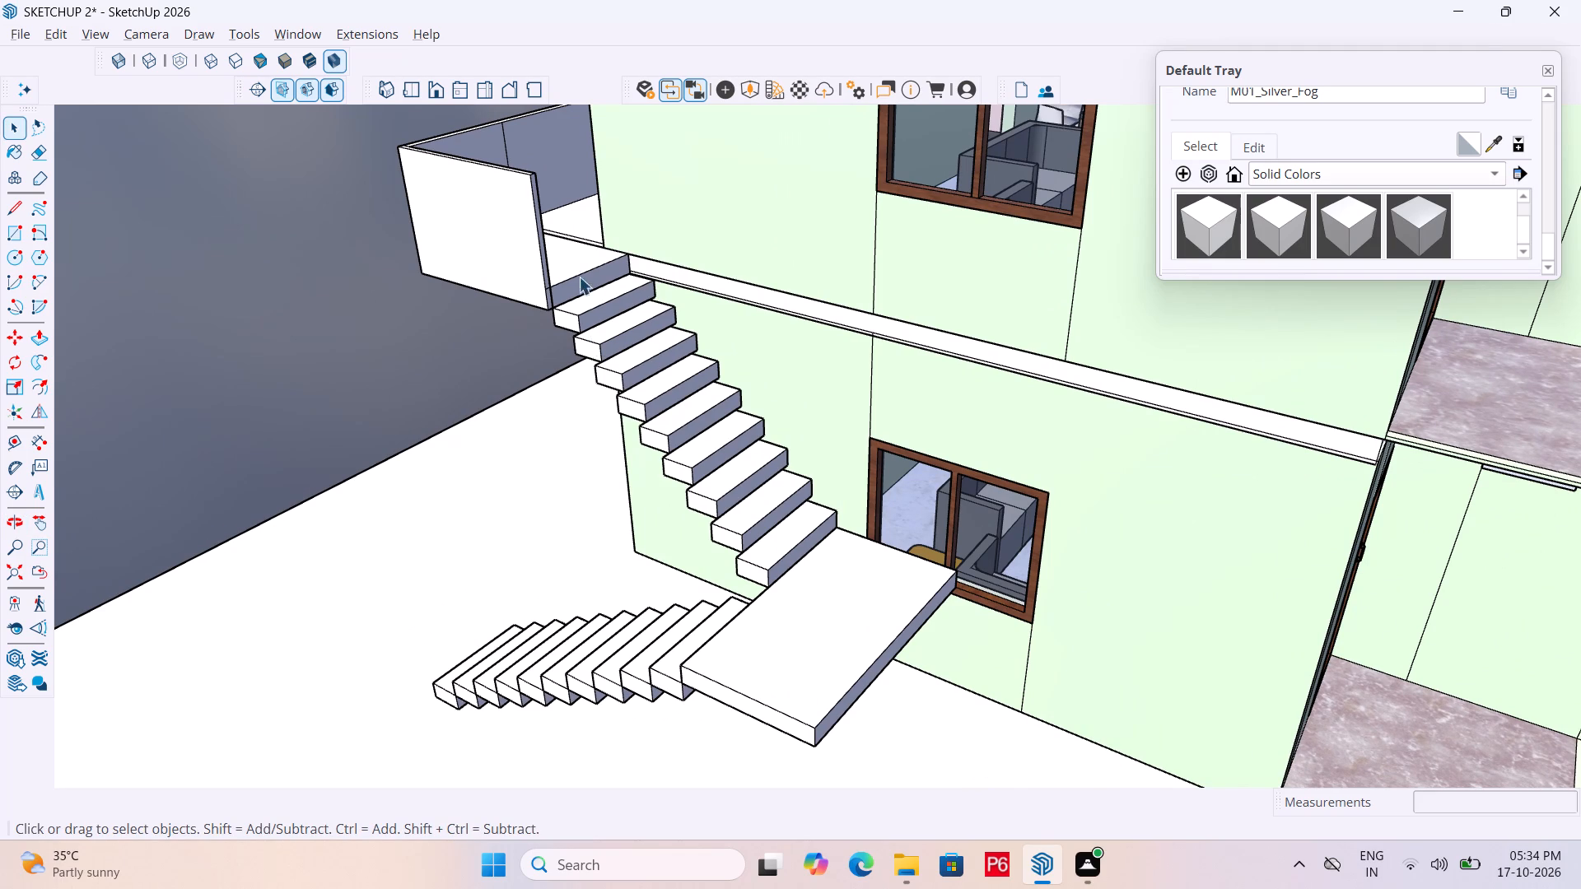
pyautogui.click(541, 242)
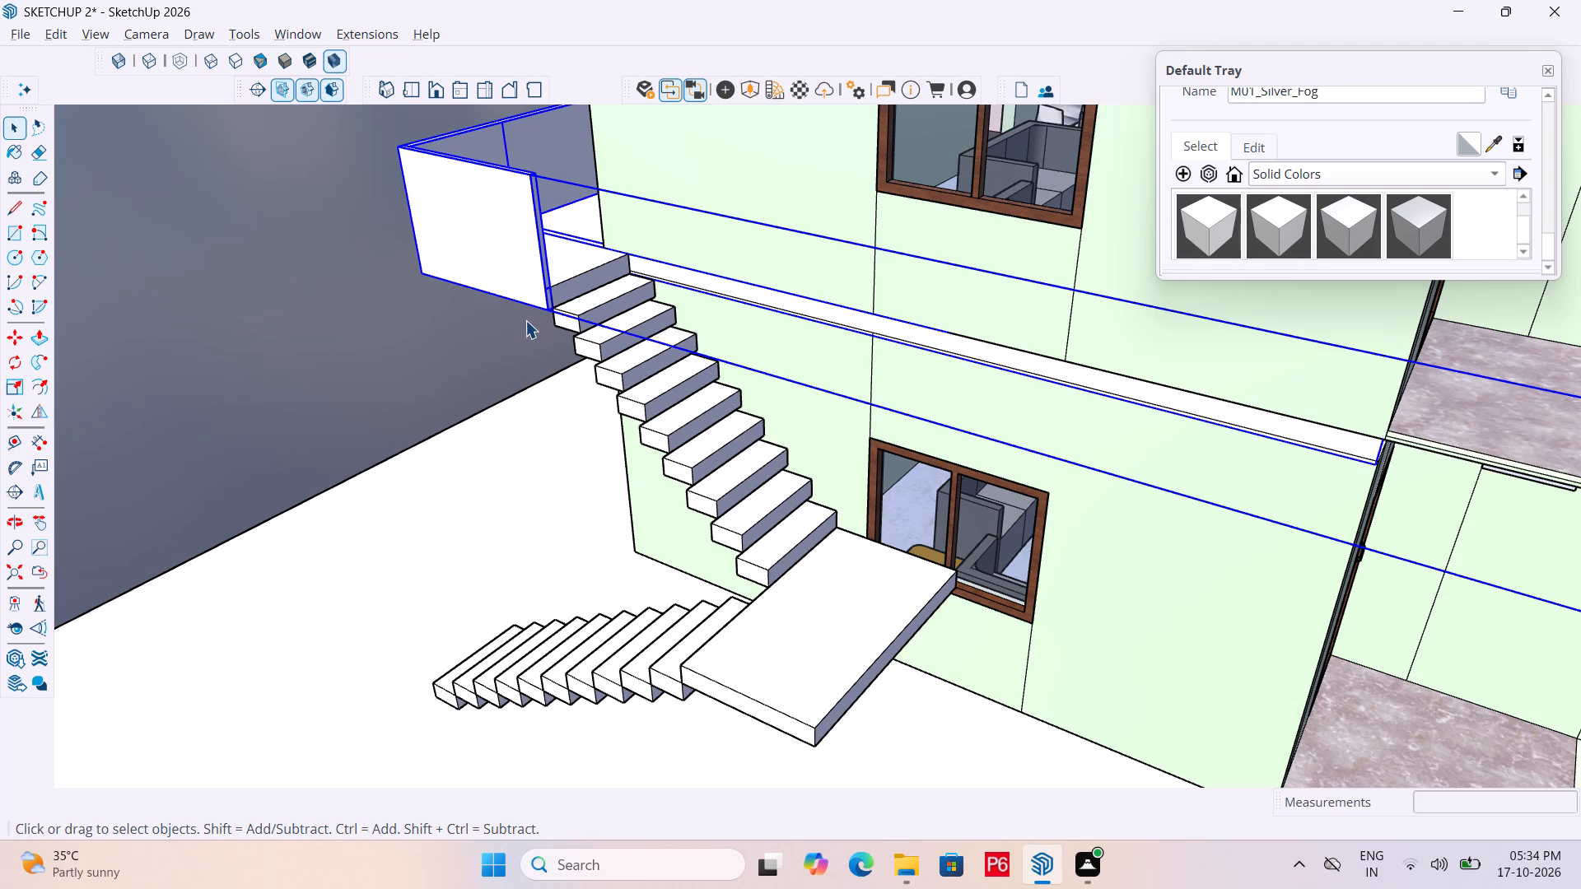
pyautogui.scroll(-5, 517, 325)
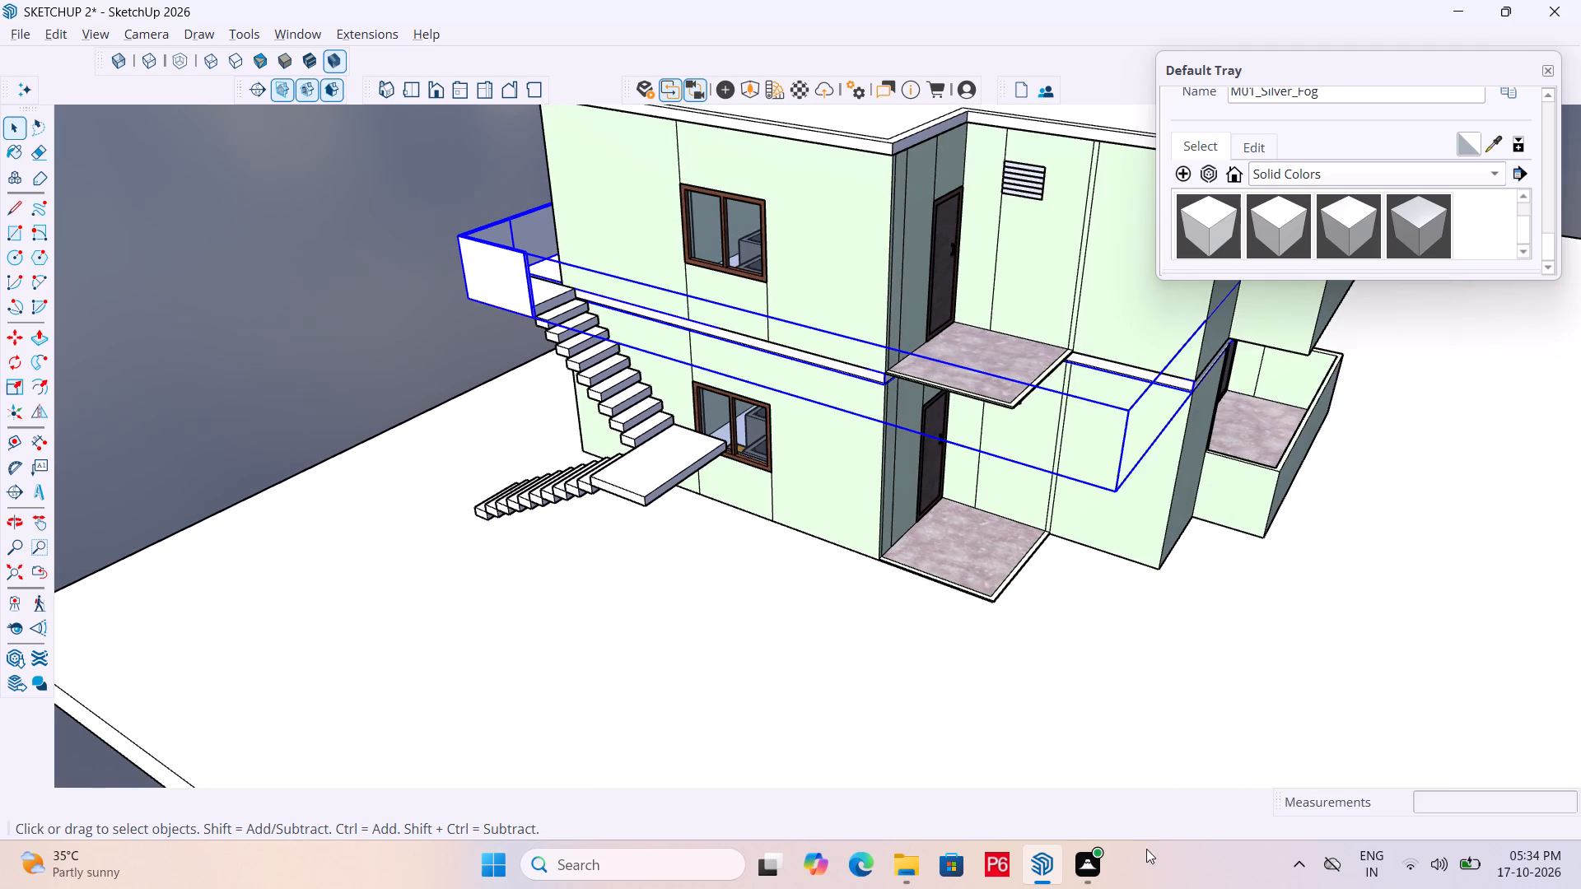